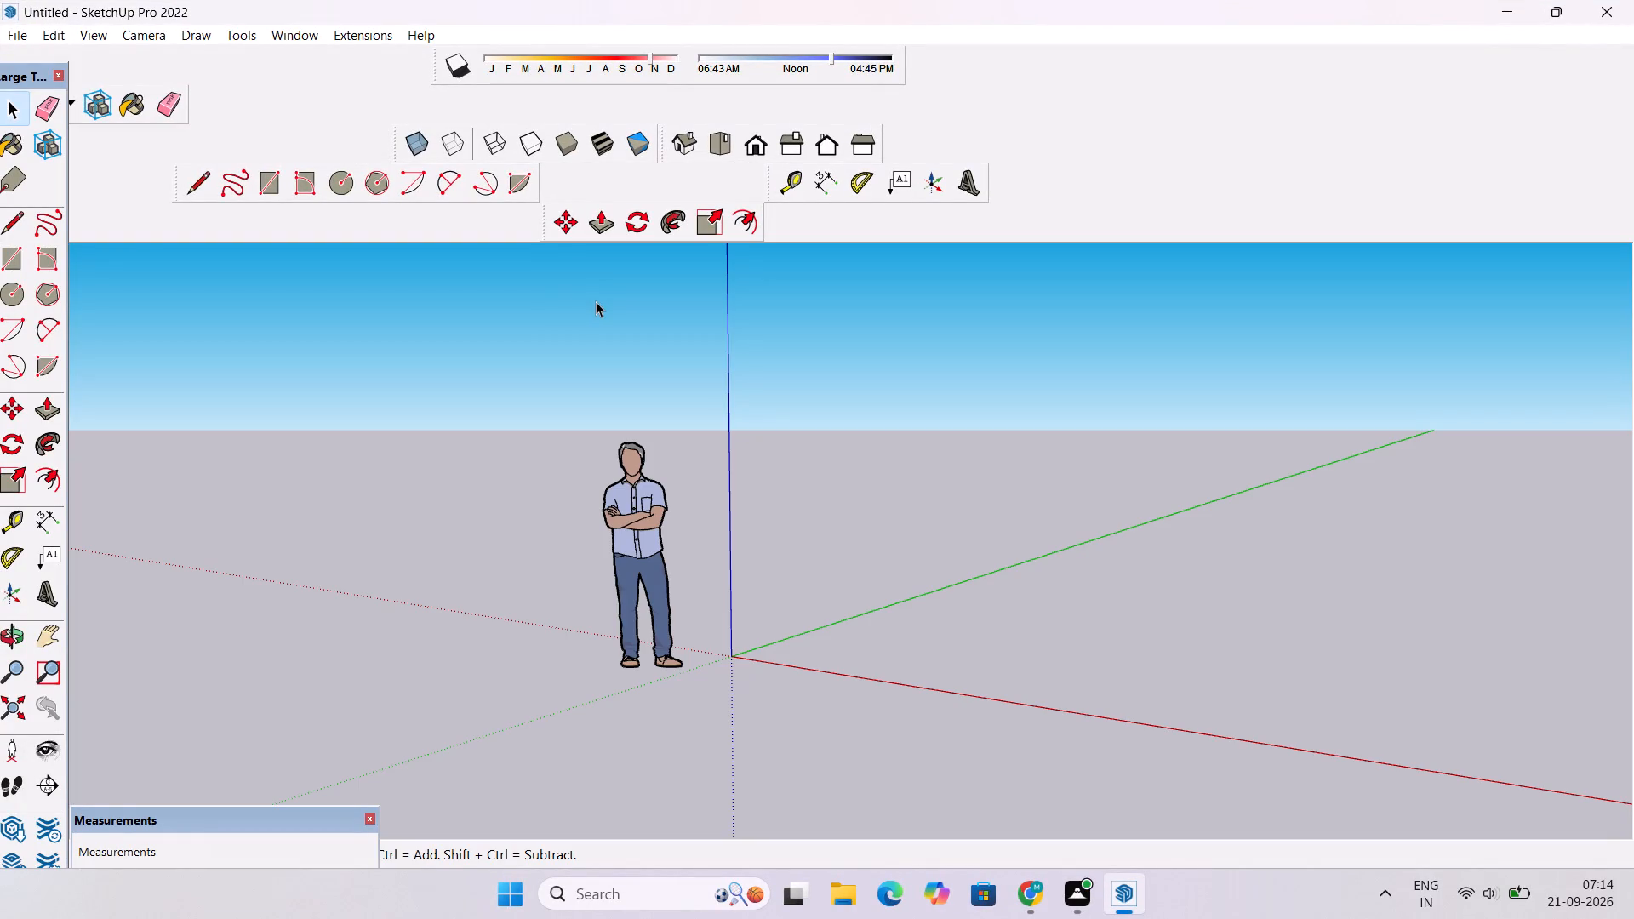
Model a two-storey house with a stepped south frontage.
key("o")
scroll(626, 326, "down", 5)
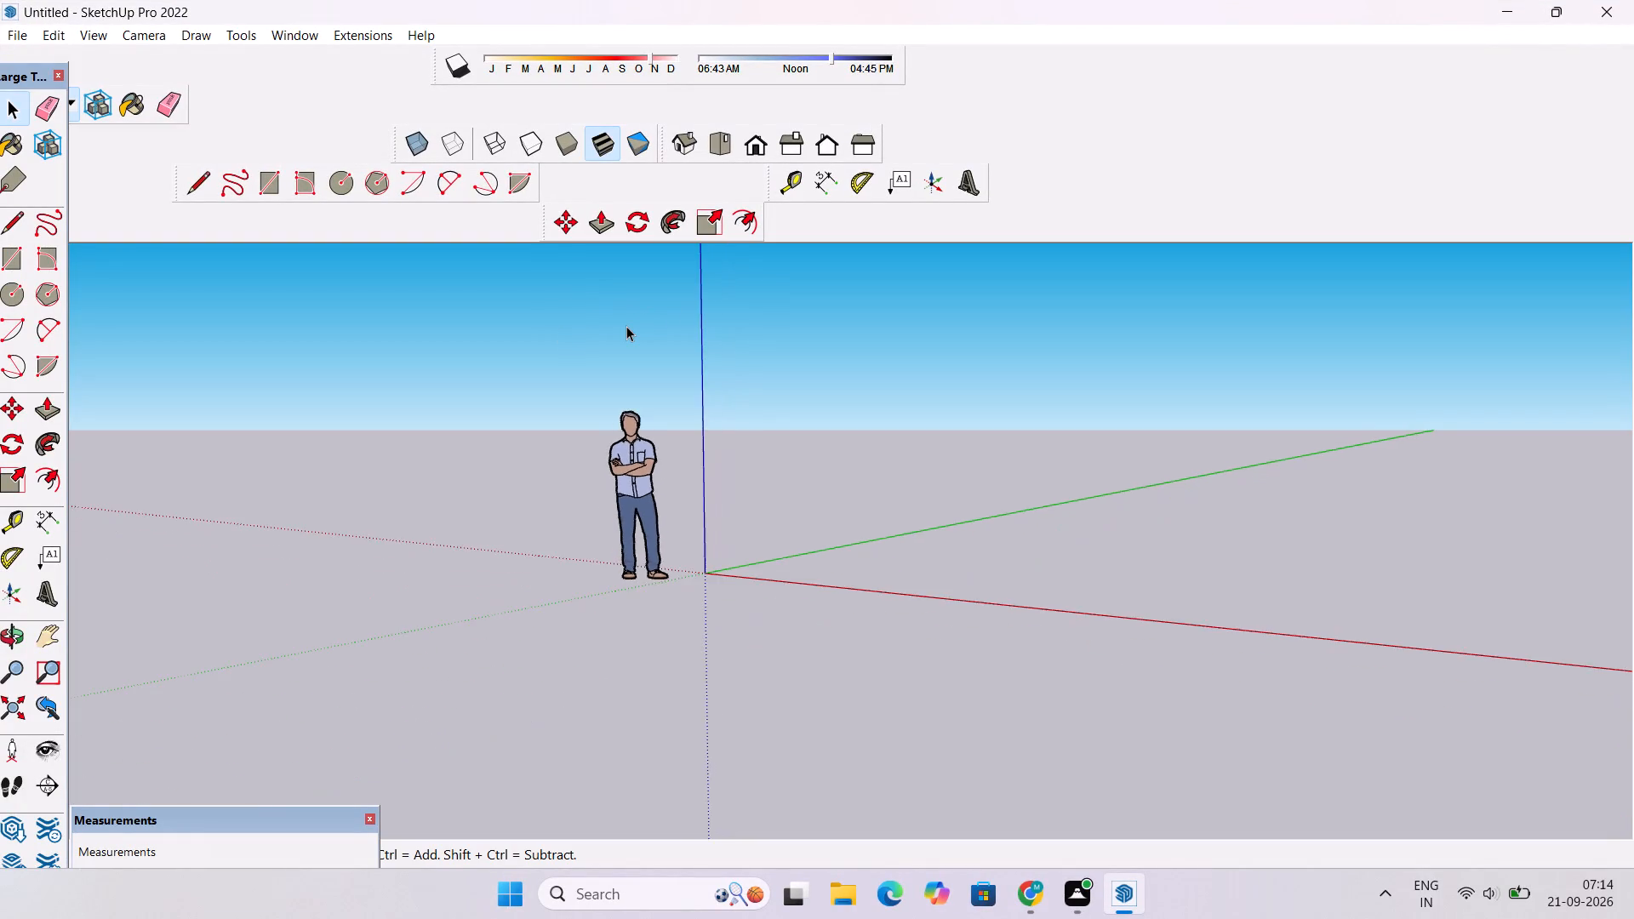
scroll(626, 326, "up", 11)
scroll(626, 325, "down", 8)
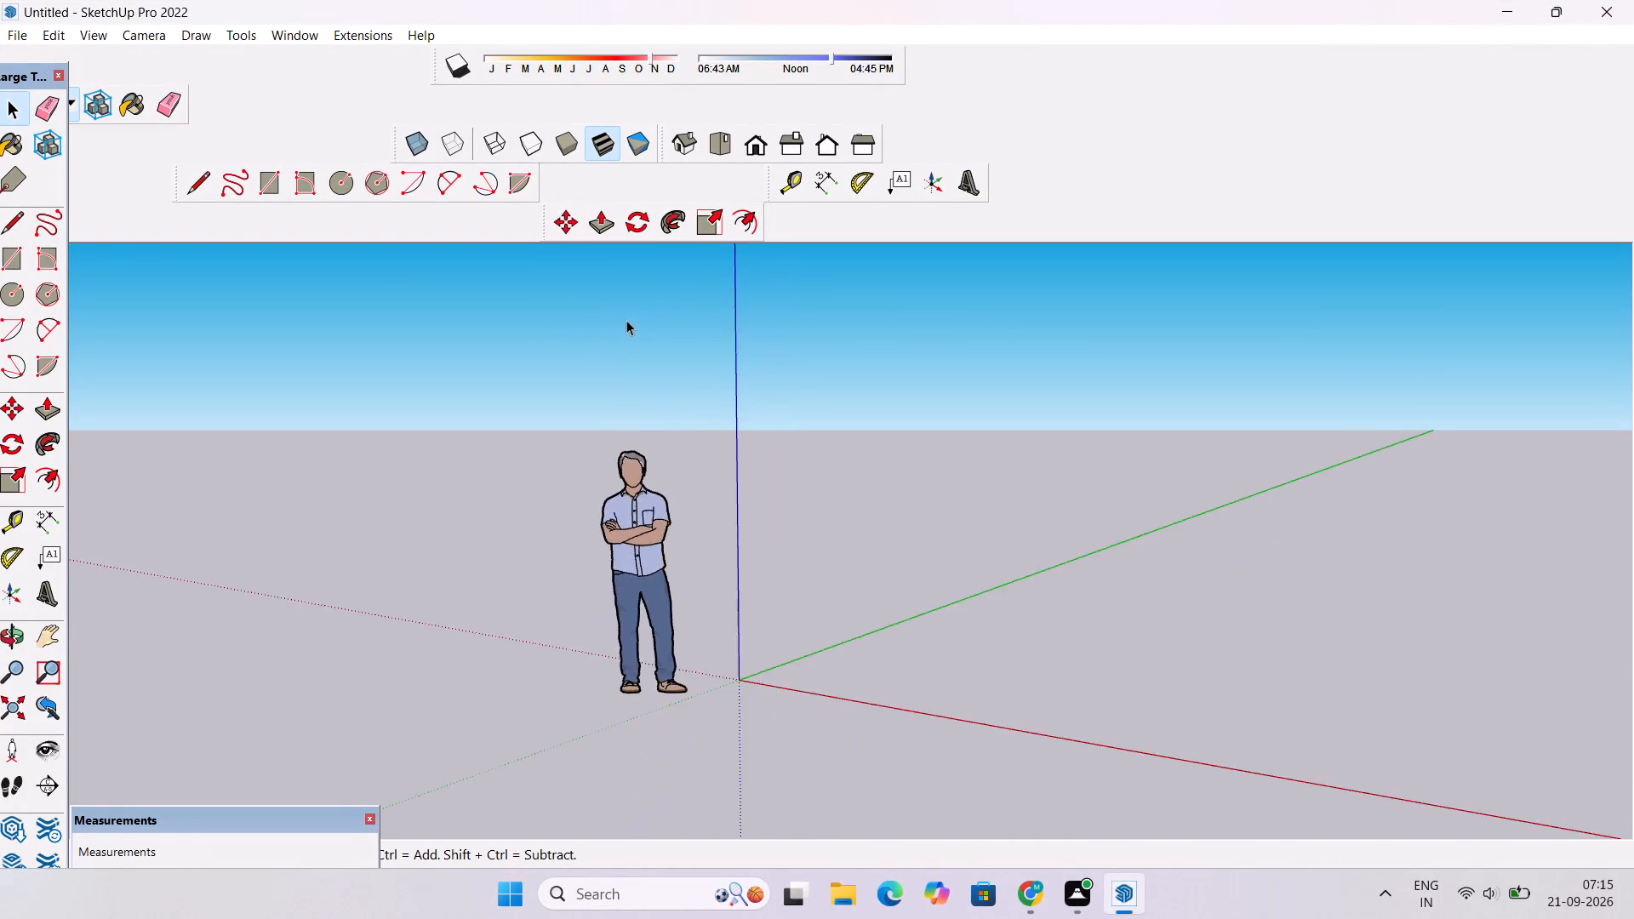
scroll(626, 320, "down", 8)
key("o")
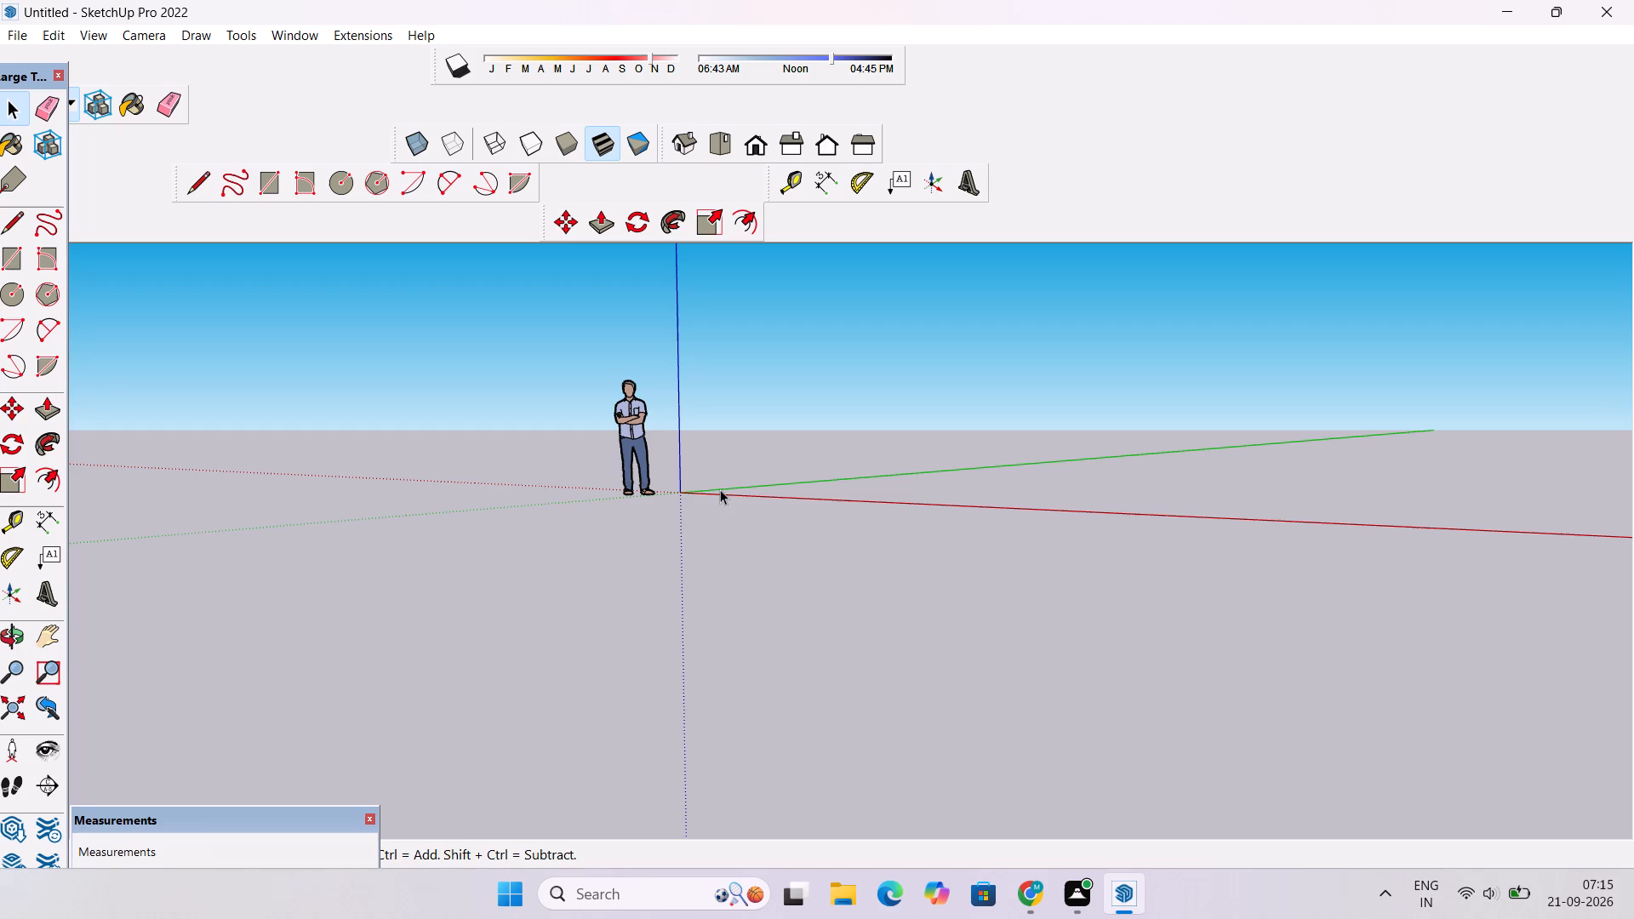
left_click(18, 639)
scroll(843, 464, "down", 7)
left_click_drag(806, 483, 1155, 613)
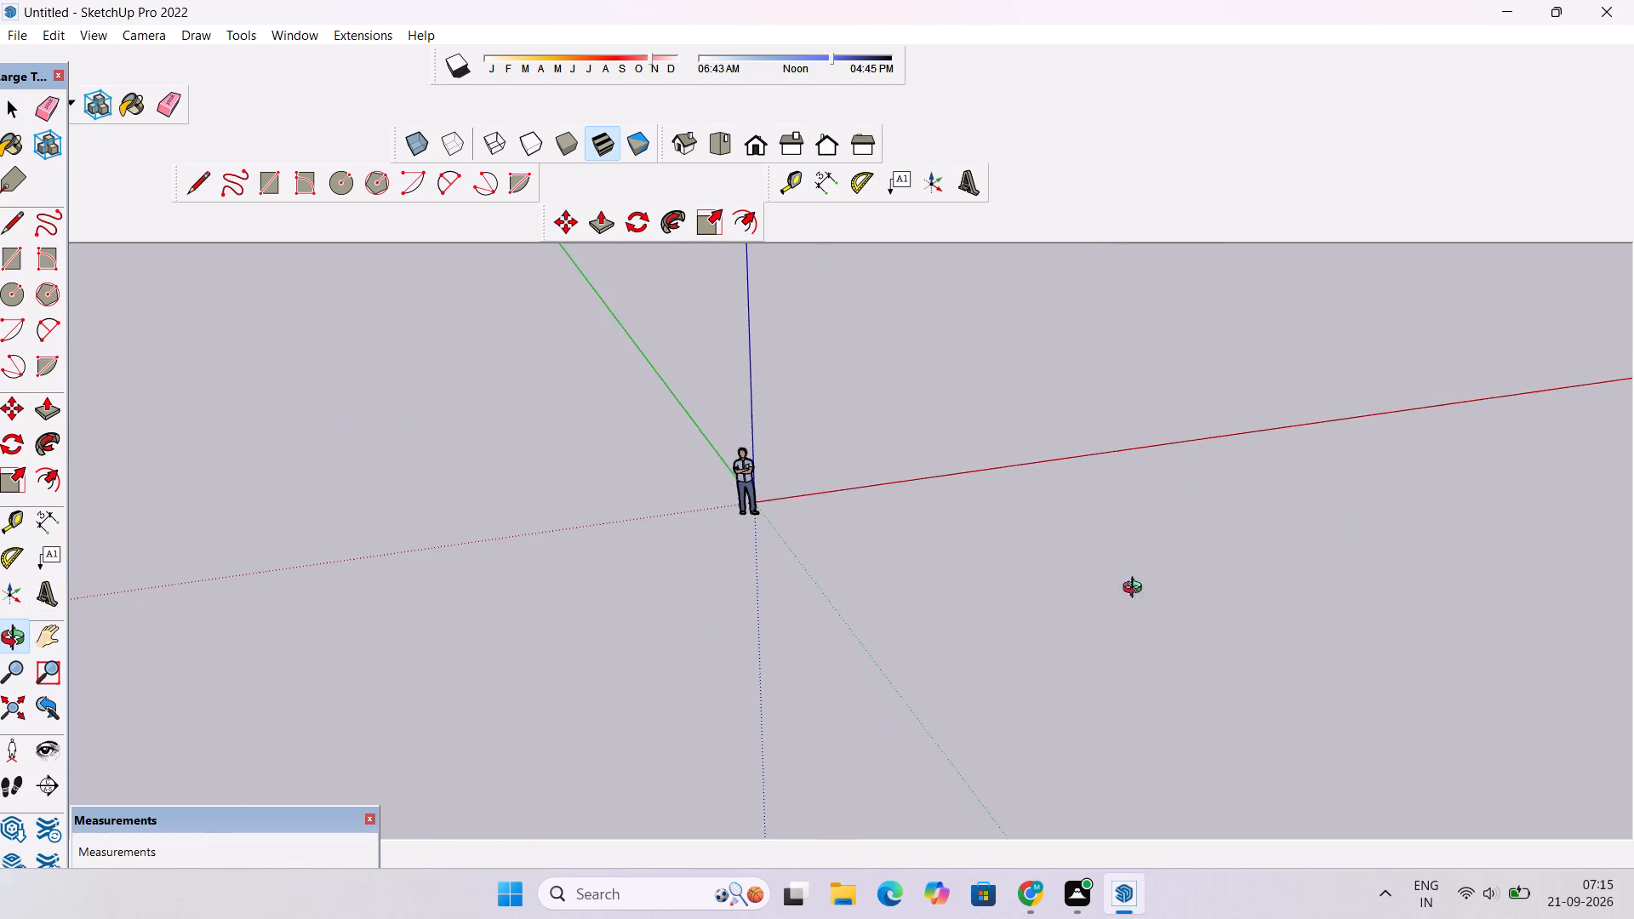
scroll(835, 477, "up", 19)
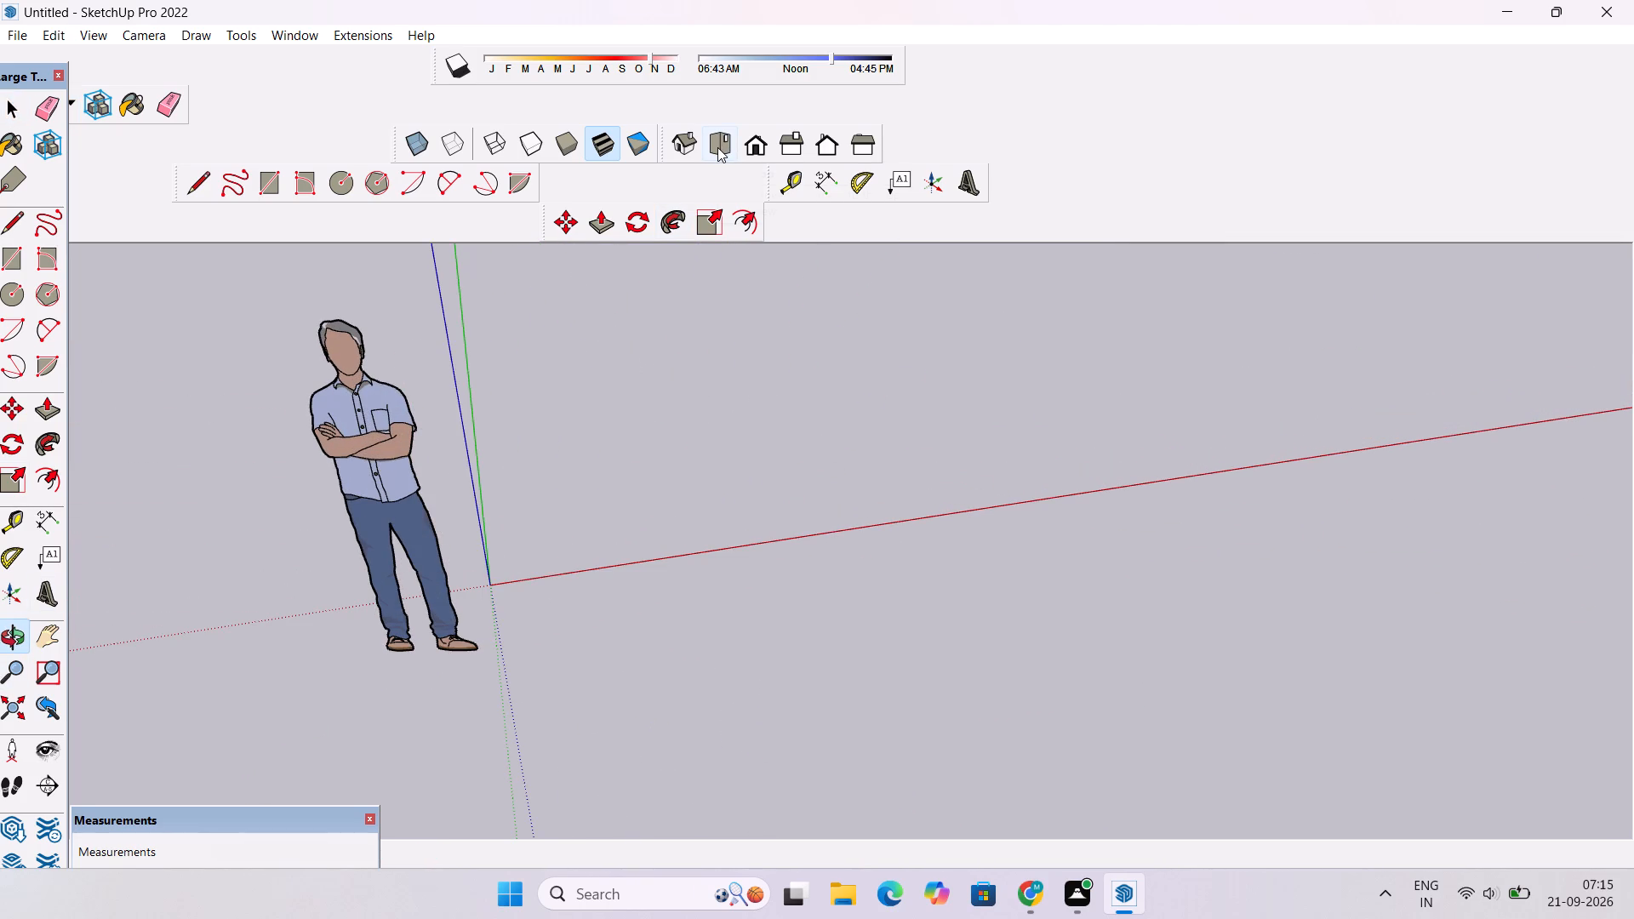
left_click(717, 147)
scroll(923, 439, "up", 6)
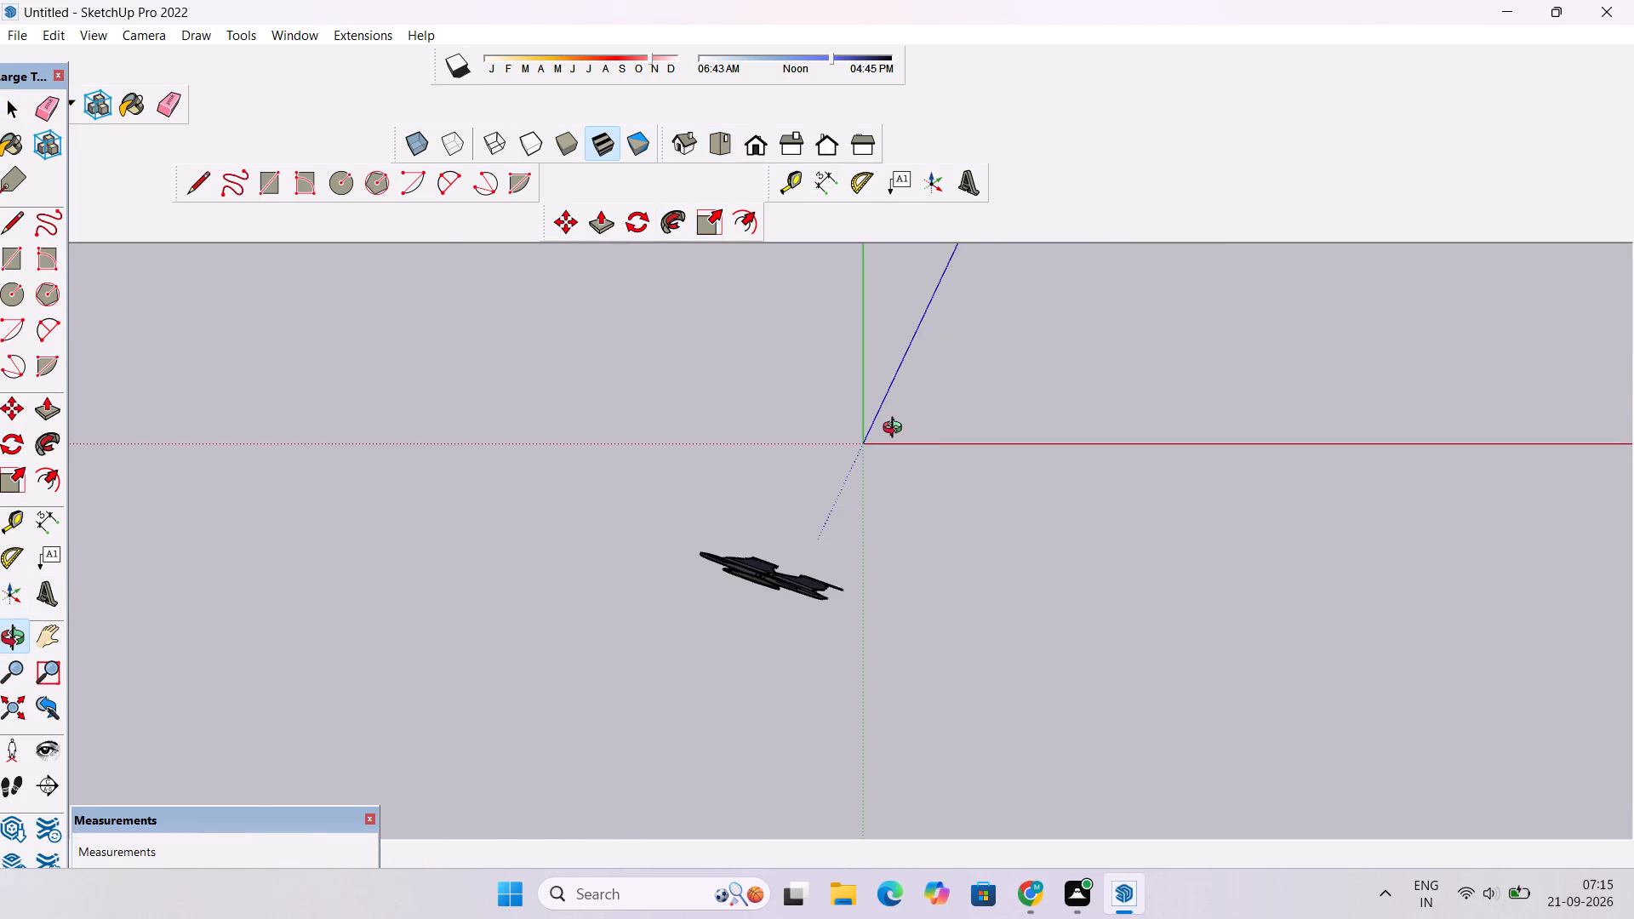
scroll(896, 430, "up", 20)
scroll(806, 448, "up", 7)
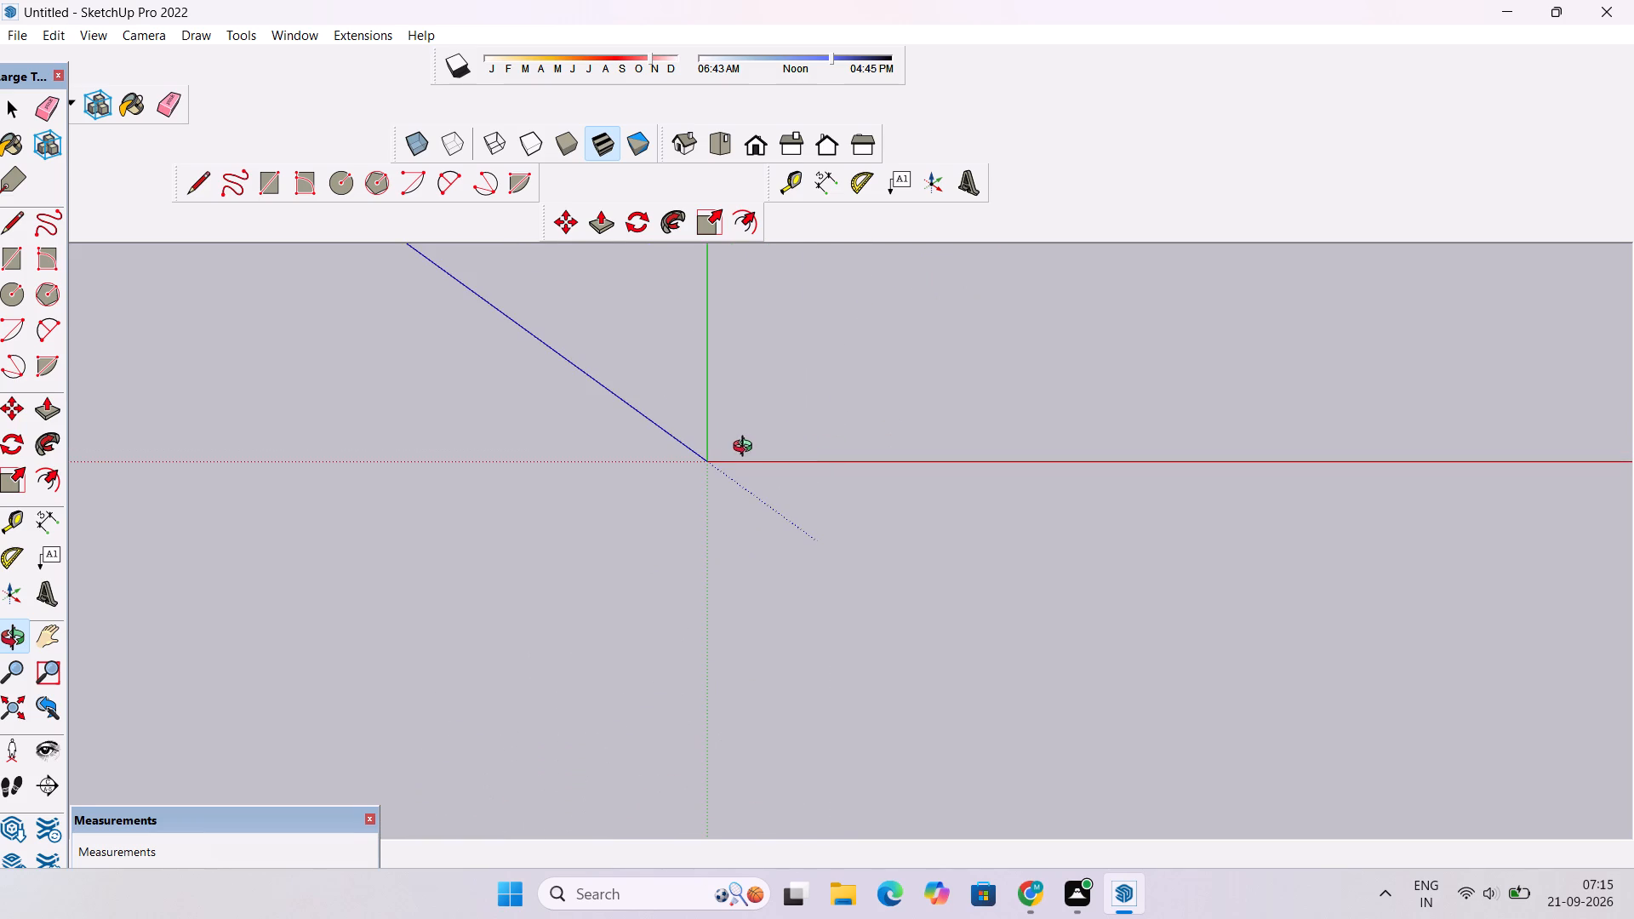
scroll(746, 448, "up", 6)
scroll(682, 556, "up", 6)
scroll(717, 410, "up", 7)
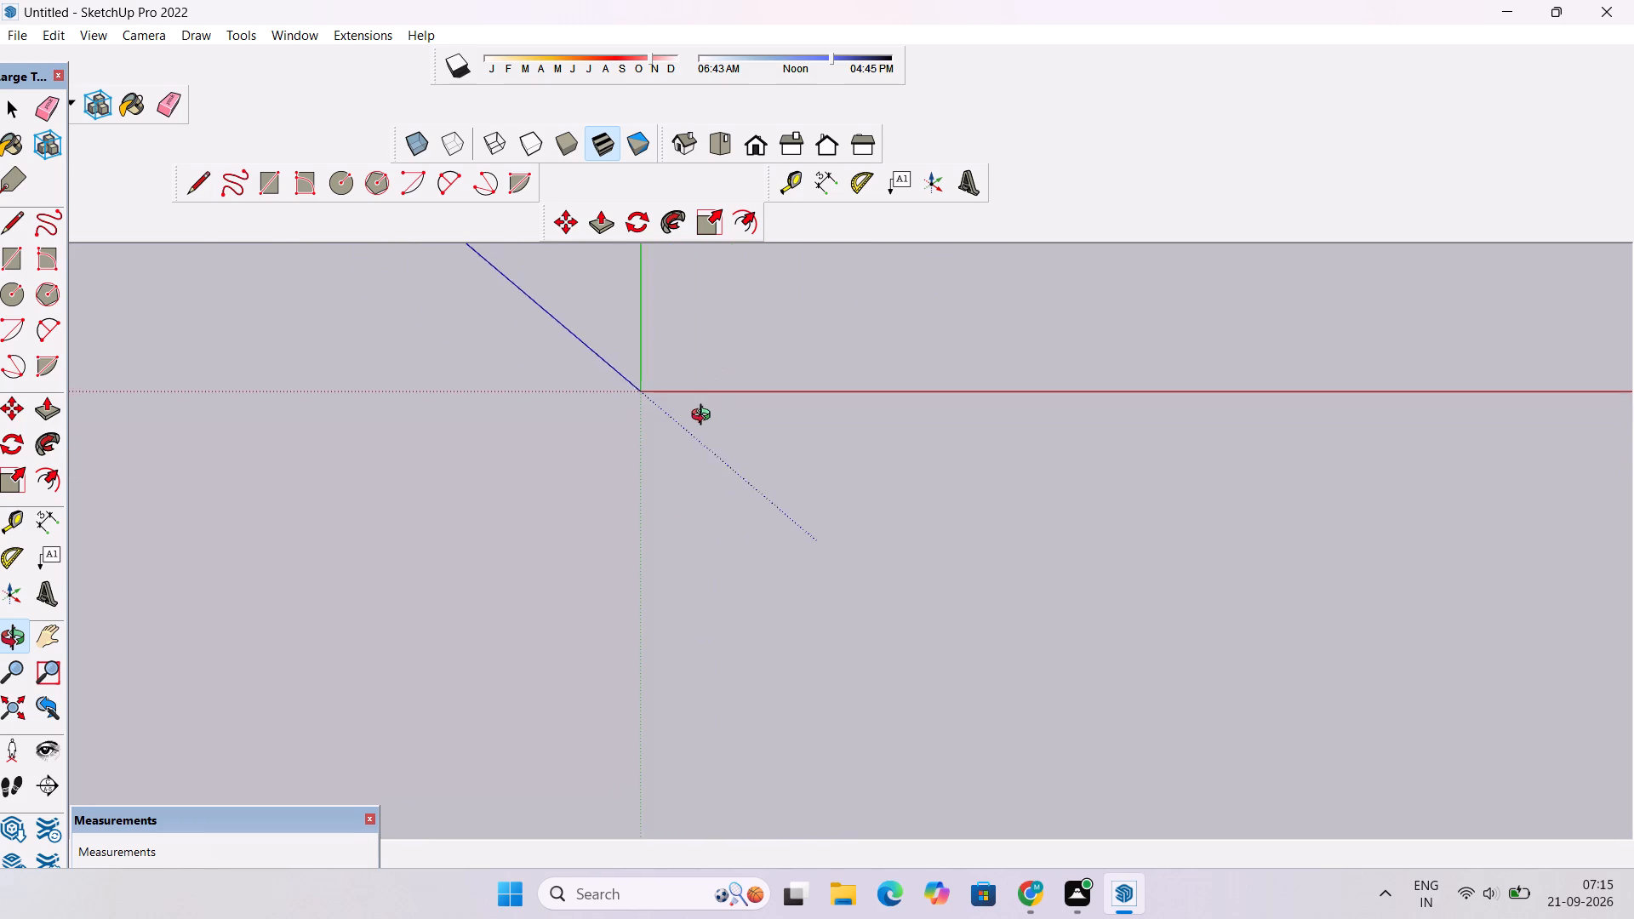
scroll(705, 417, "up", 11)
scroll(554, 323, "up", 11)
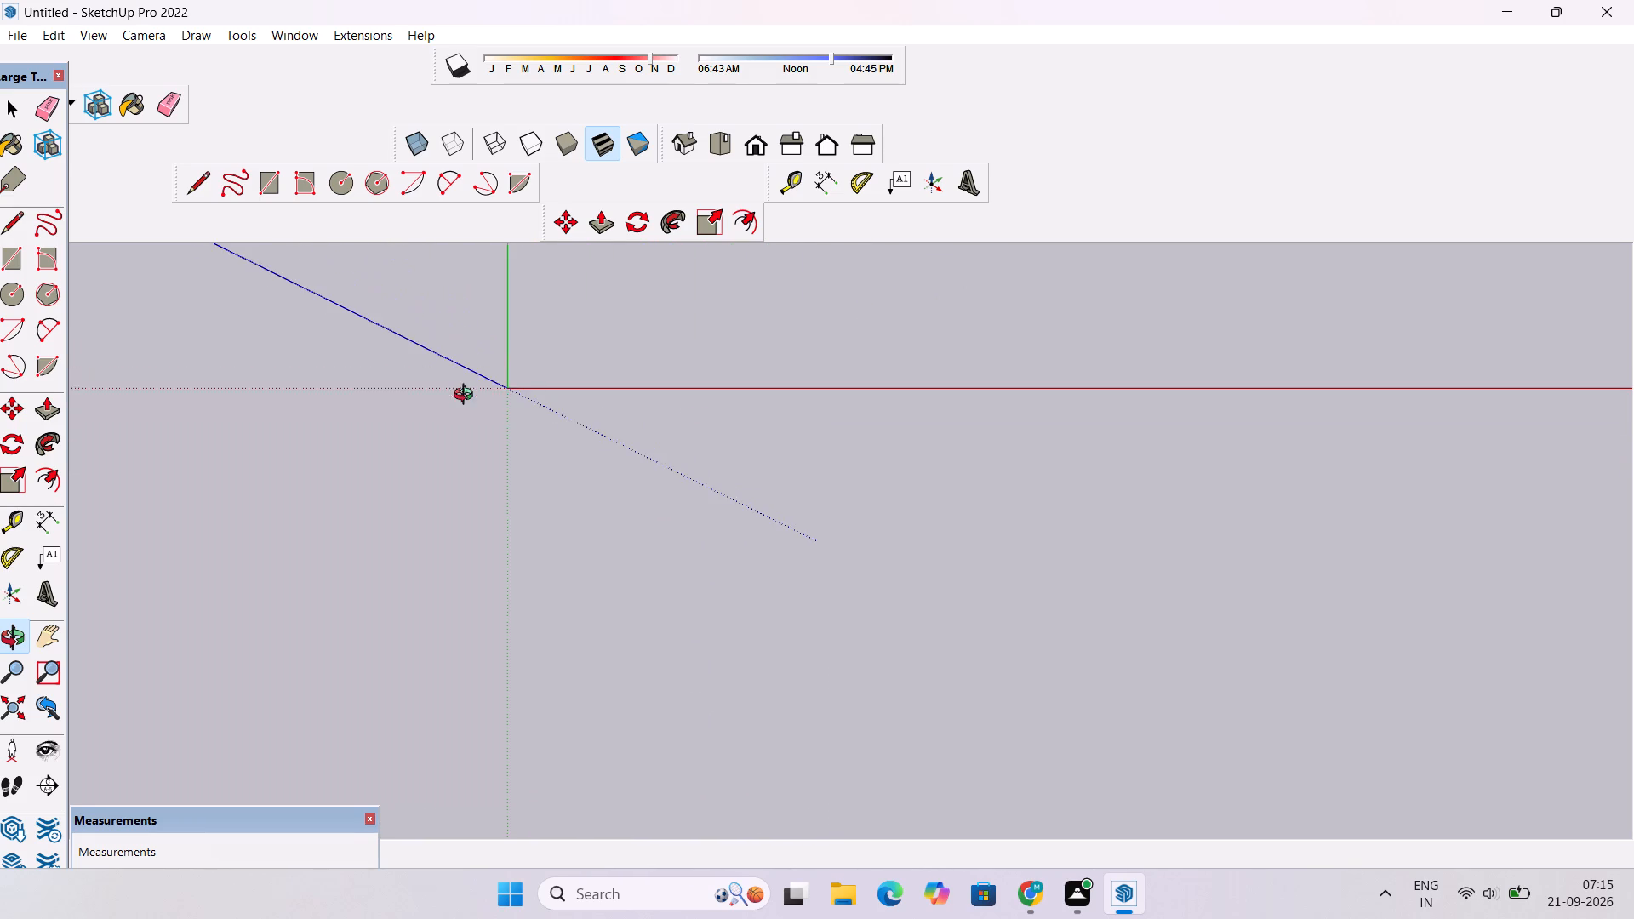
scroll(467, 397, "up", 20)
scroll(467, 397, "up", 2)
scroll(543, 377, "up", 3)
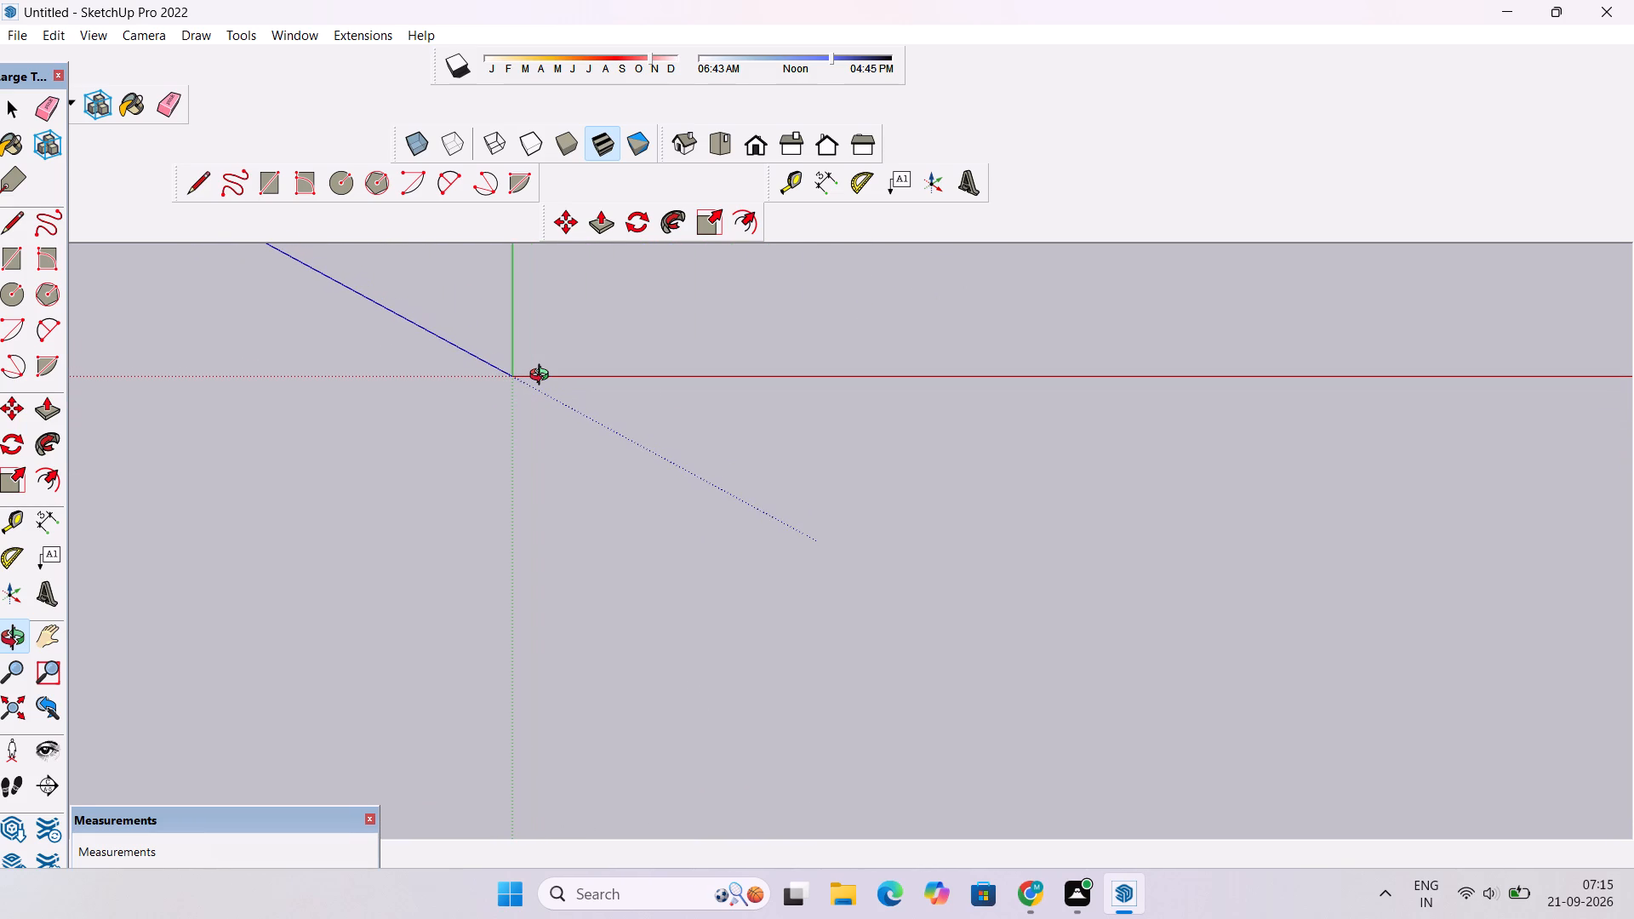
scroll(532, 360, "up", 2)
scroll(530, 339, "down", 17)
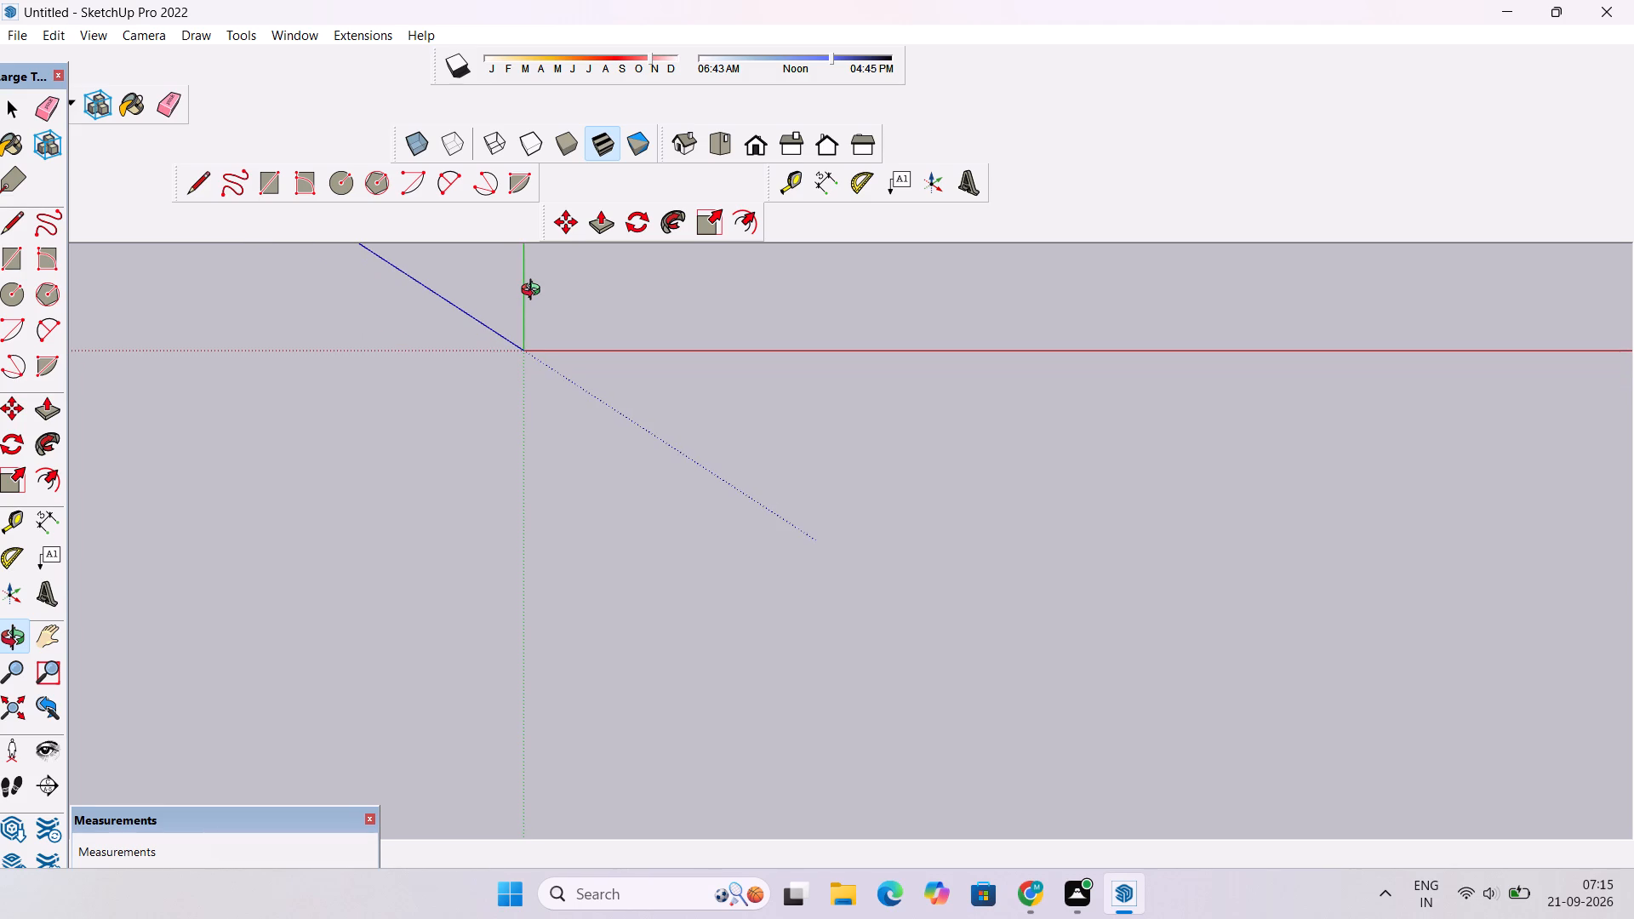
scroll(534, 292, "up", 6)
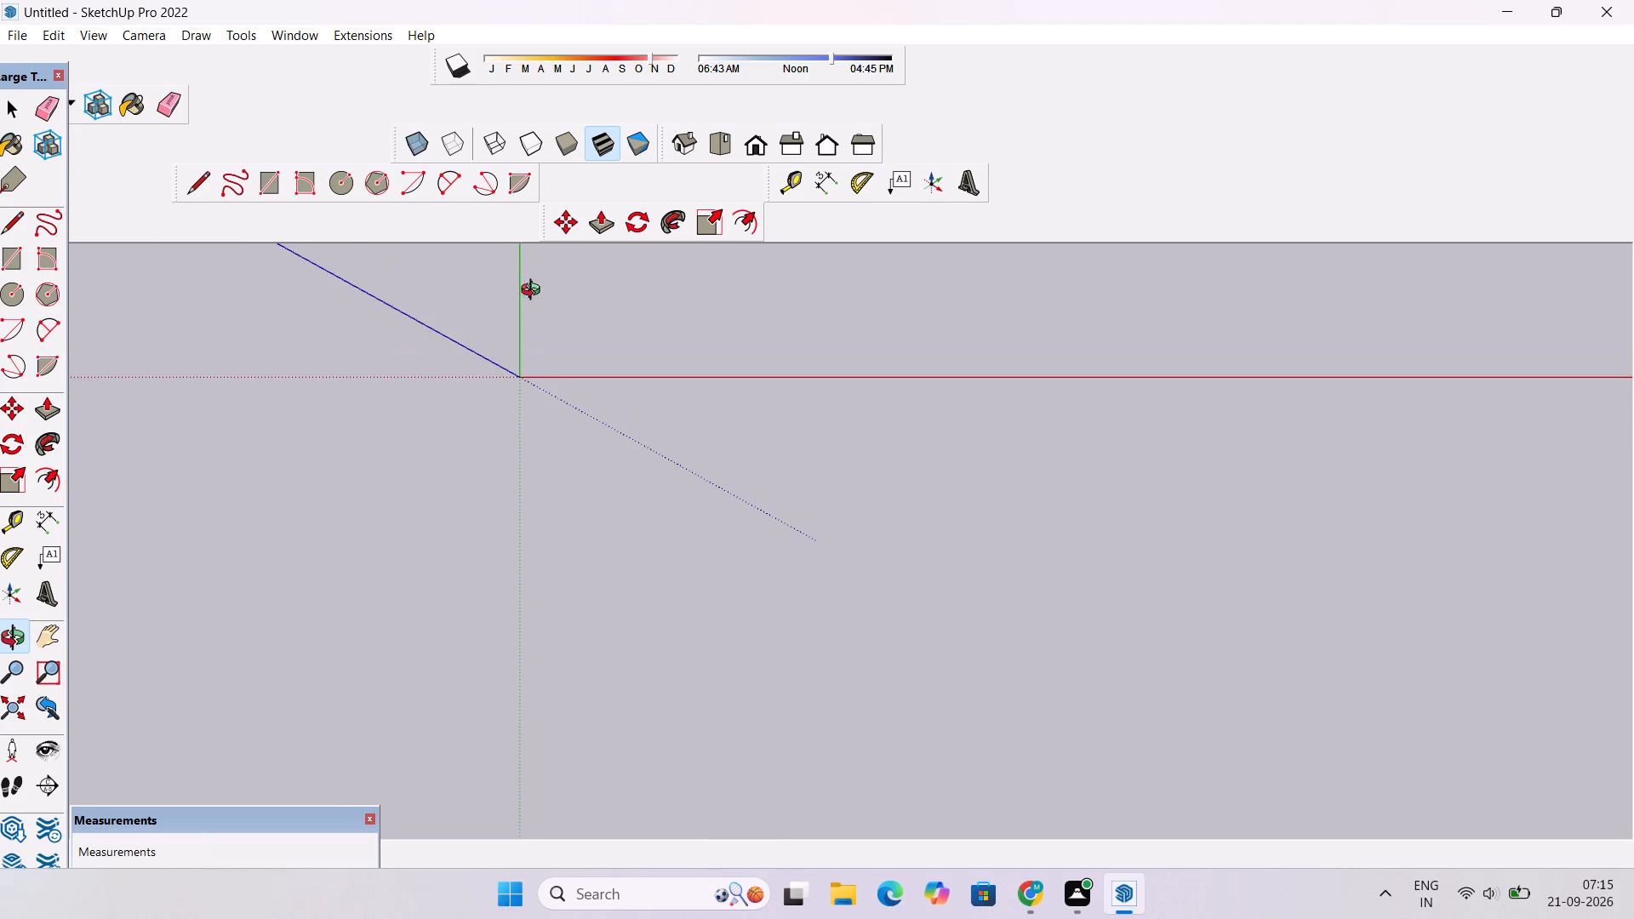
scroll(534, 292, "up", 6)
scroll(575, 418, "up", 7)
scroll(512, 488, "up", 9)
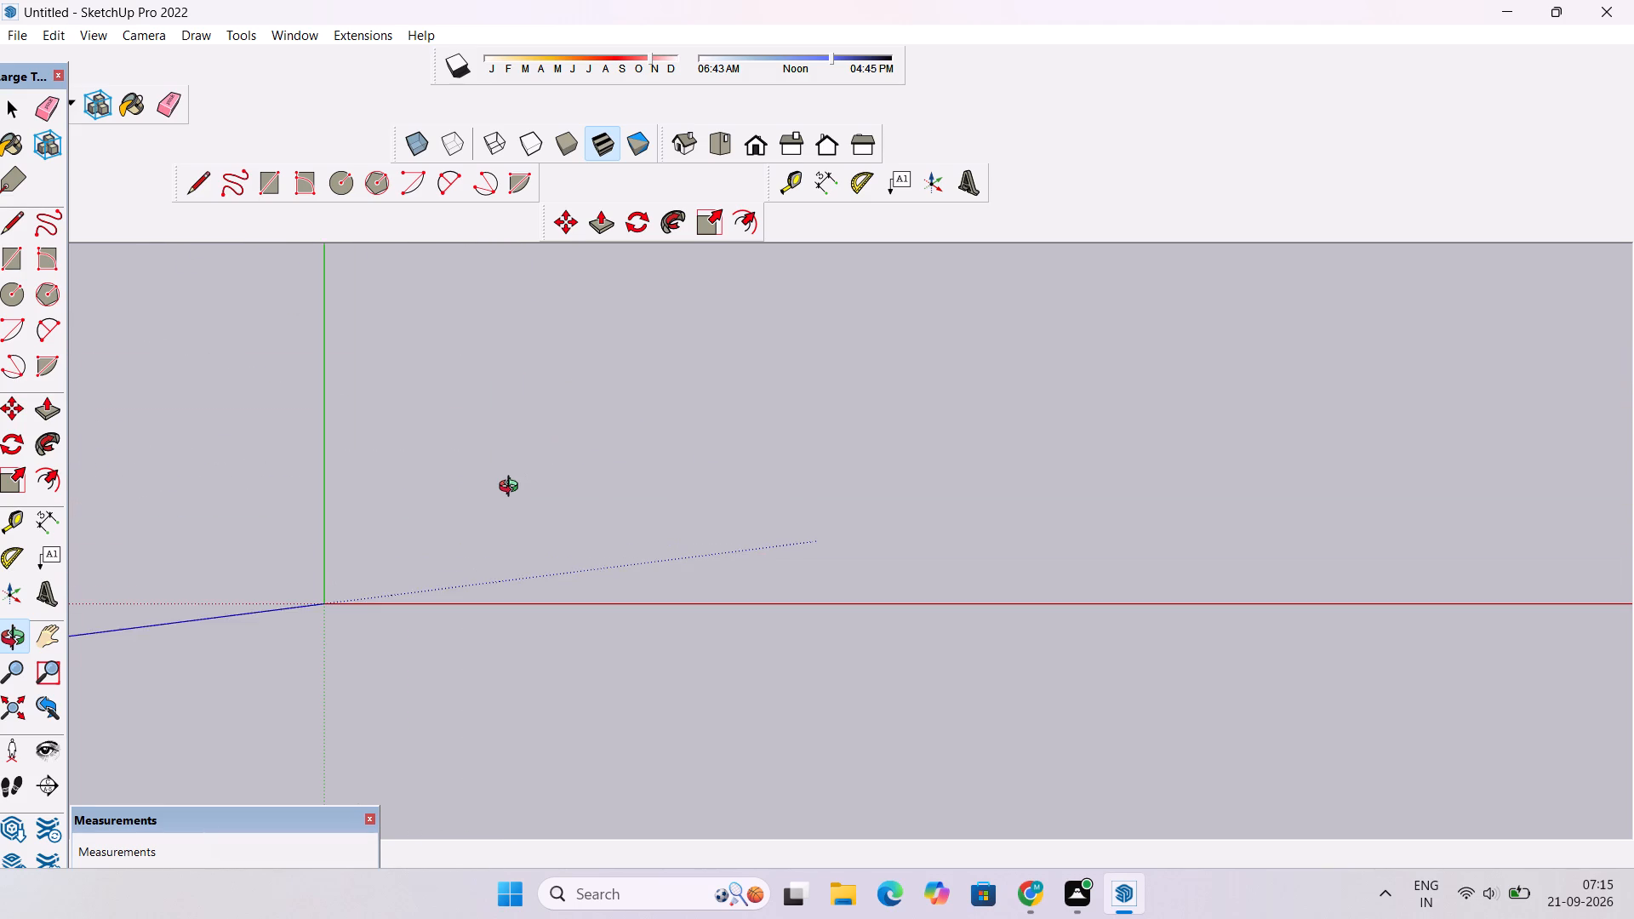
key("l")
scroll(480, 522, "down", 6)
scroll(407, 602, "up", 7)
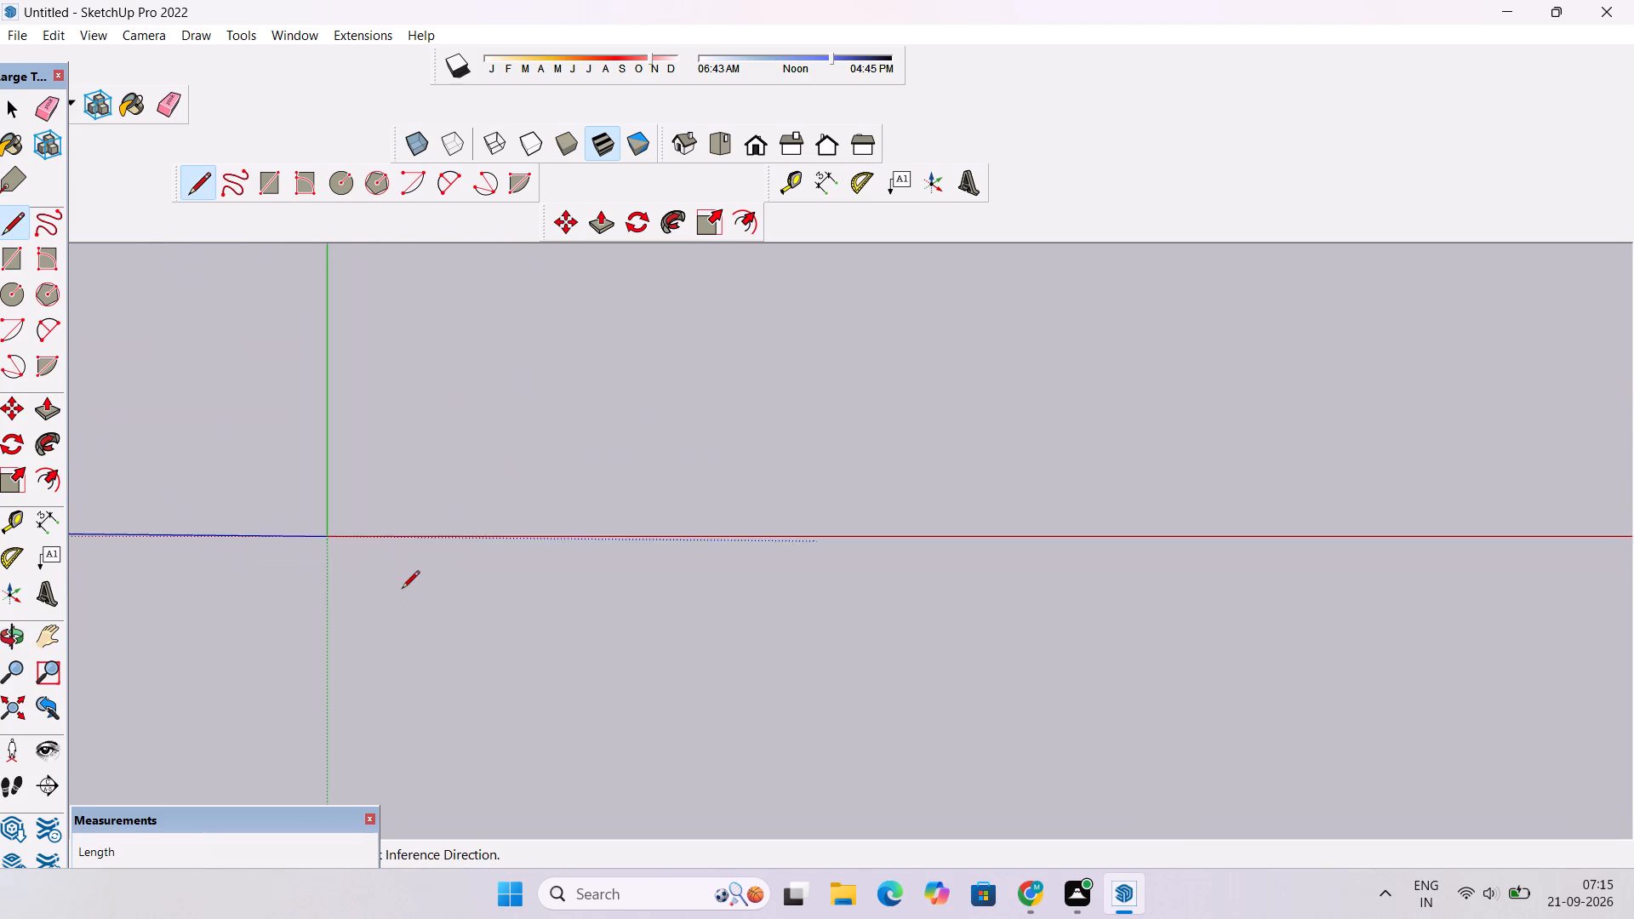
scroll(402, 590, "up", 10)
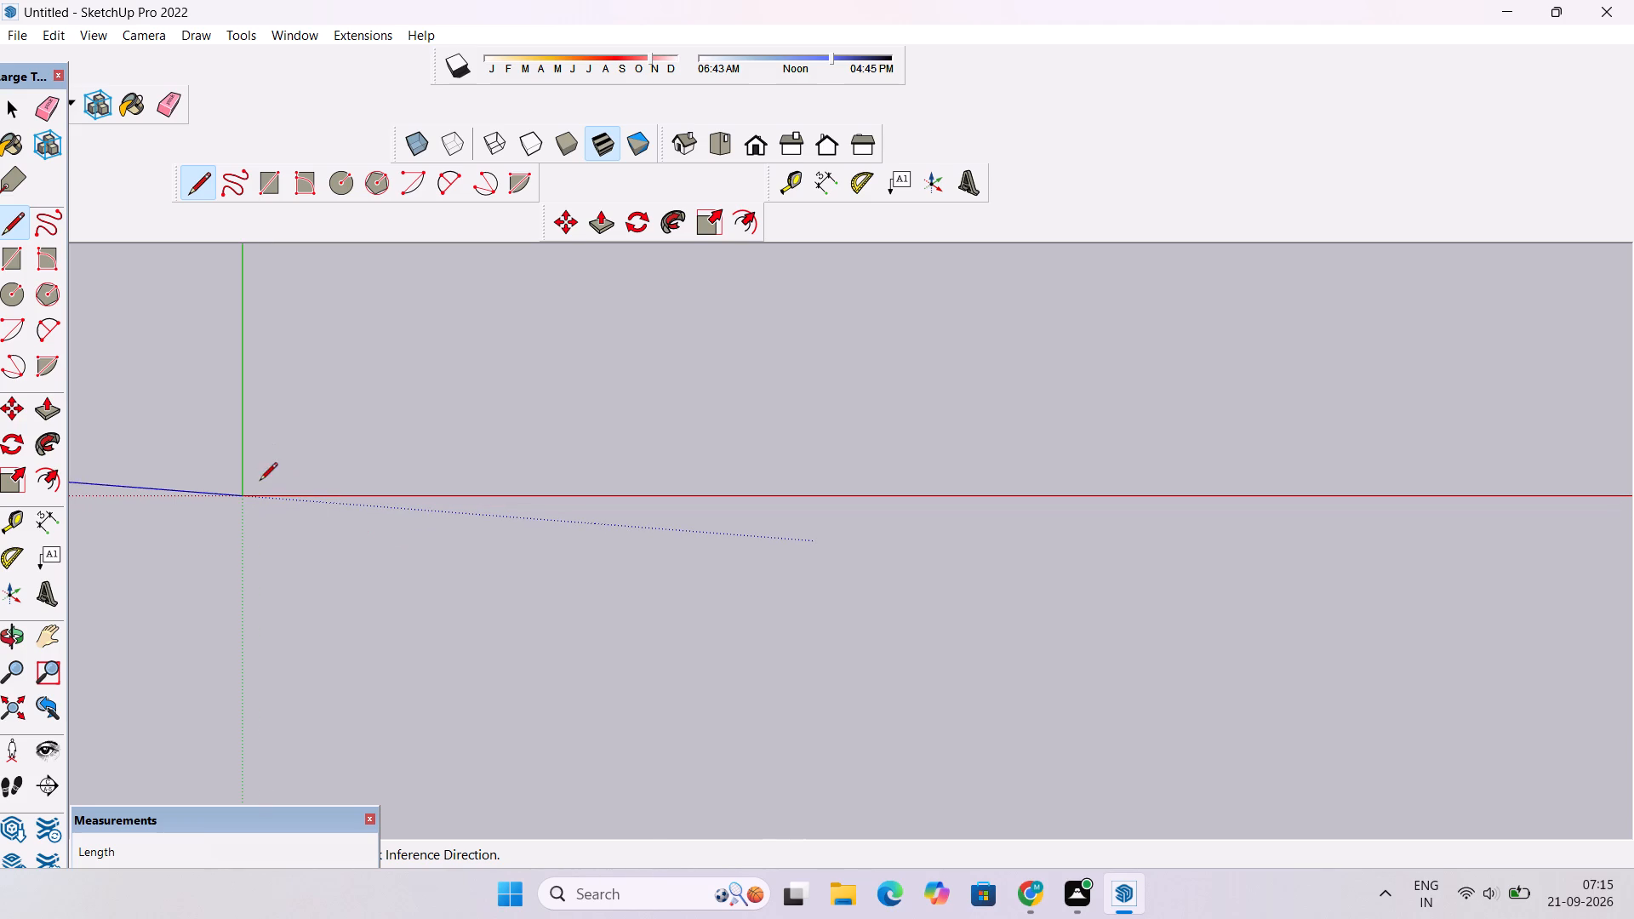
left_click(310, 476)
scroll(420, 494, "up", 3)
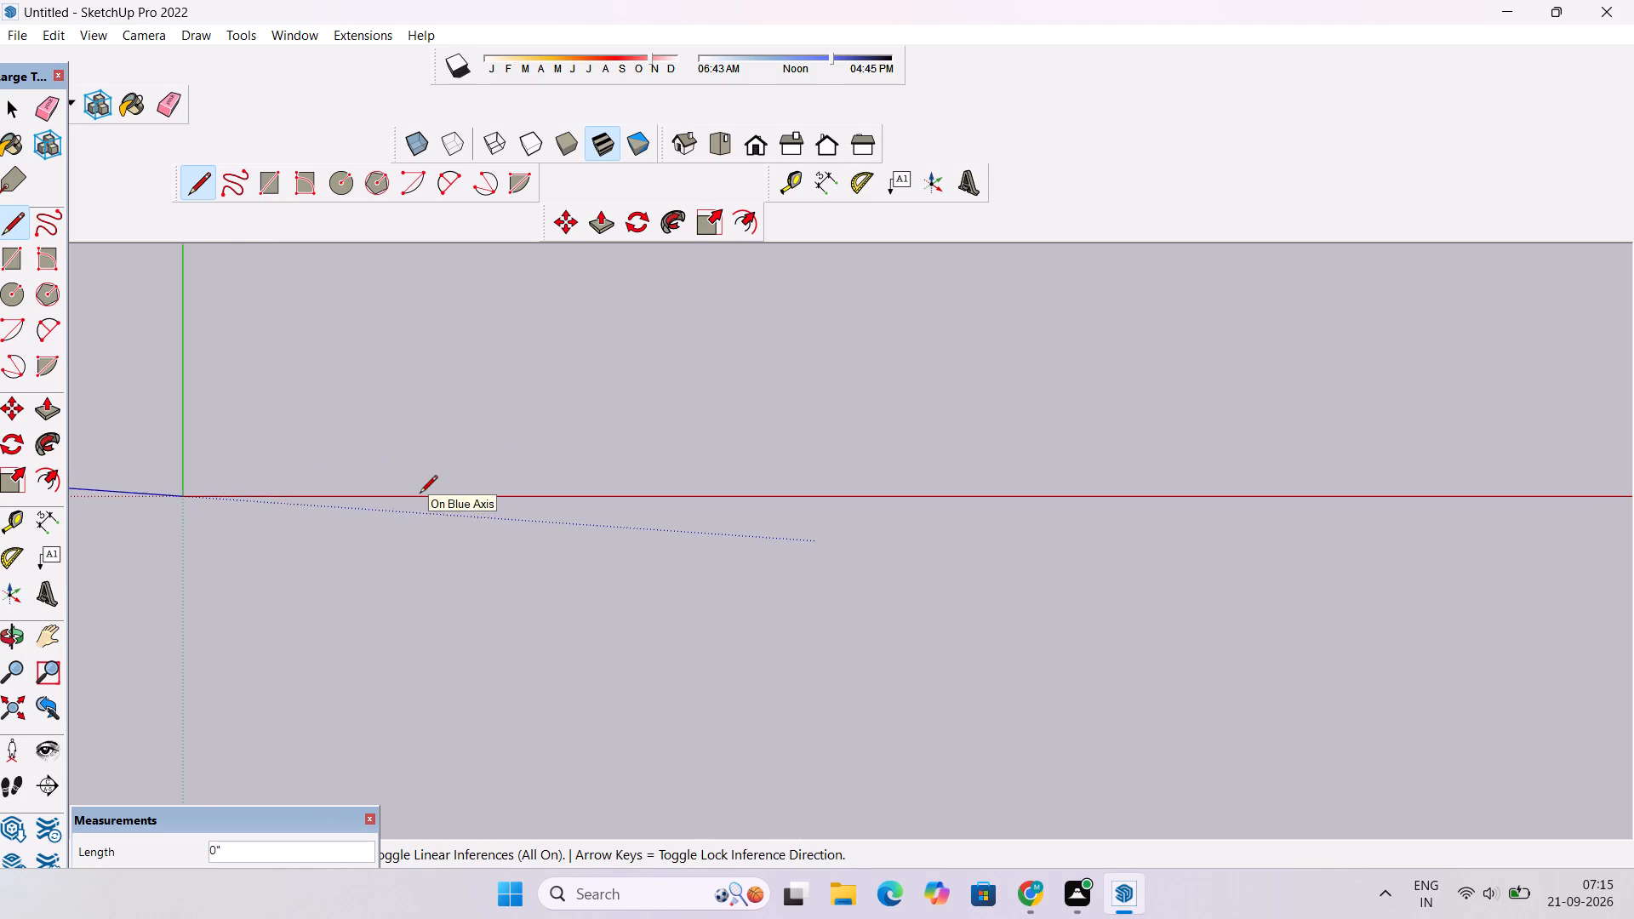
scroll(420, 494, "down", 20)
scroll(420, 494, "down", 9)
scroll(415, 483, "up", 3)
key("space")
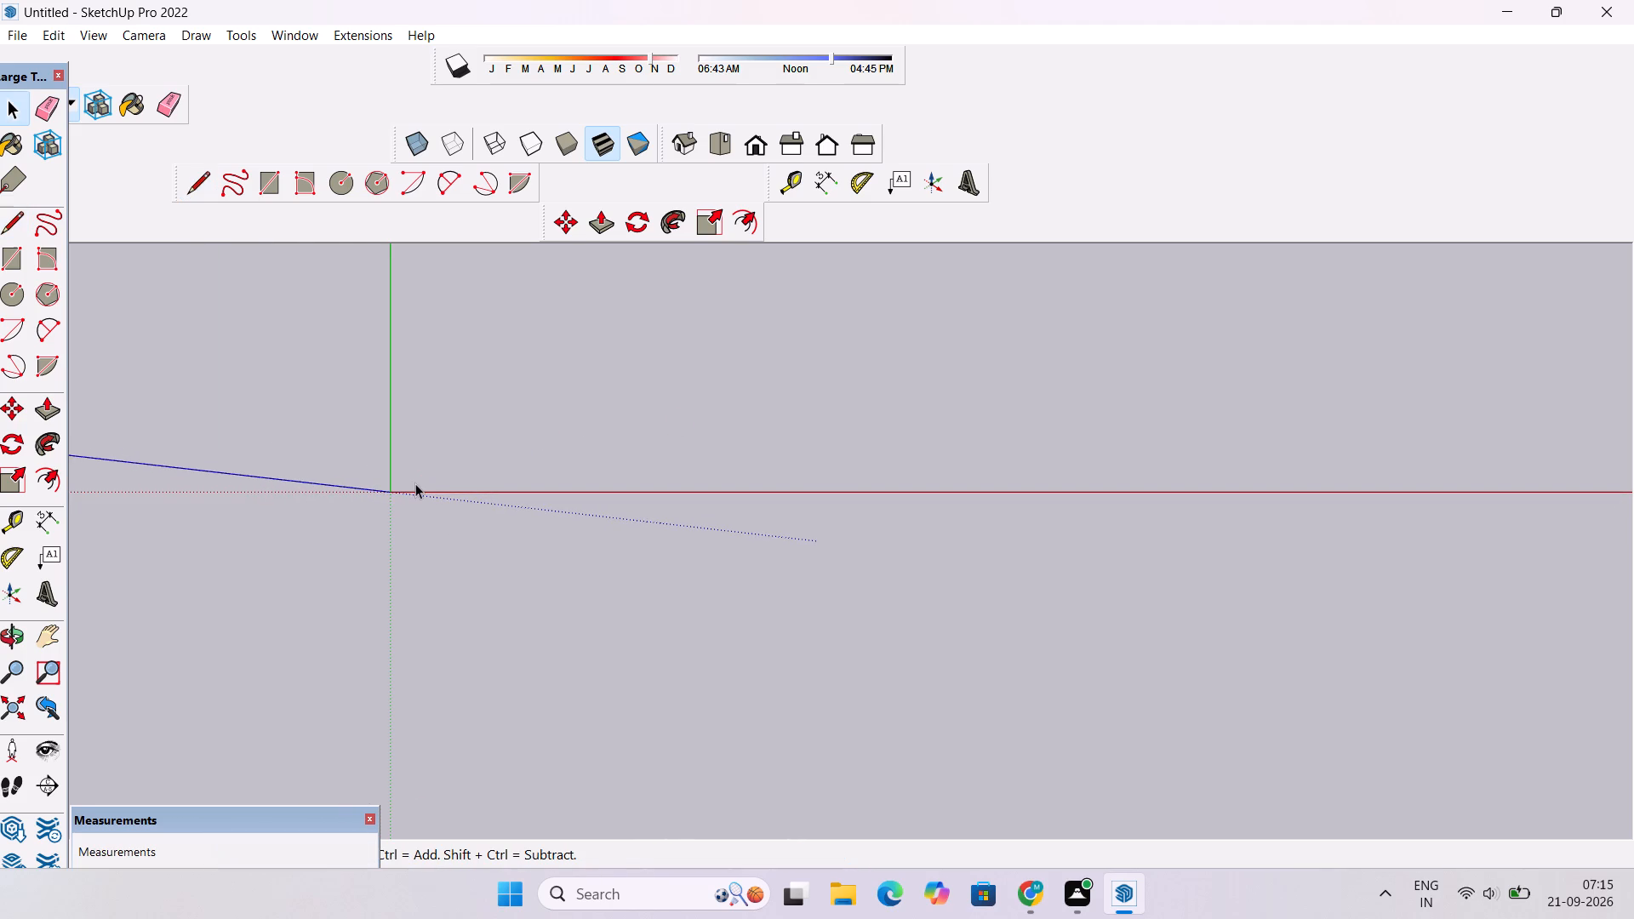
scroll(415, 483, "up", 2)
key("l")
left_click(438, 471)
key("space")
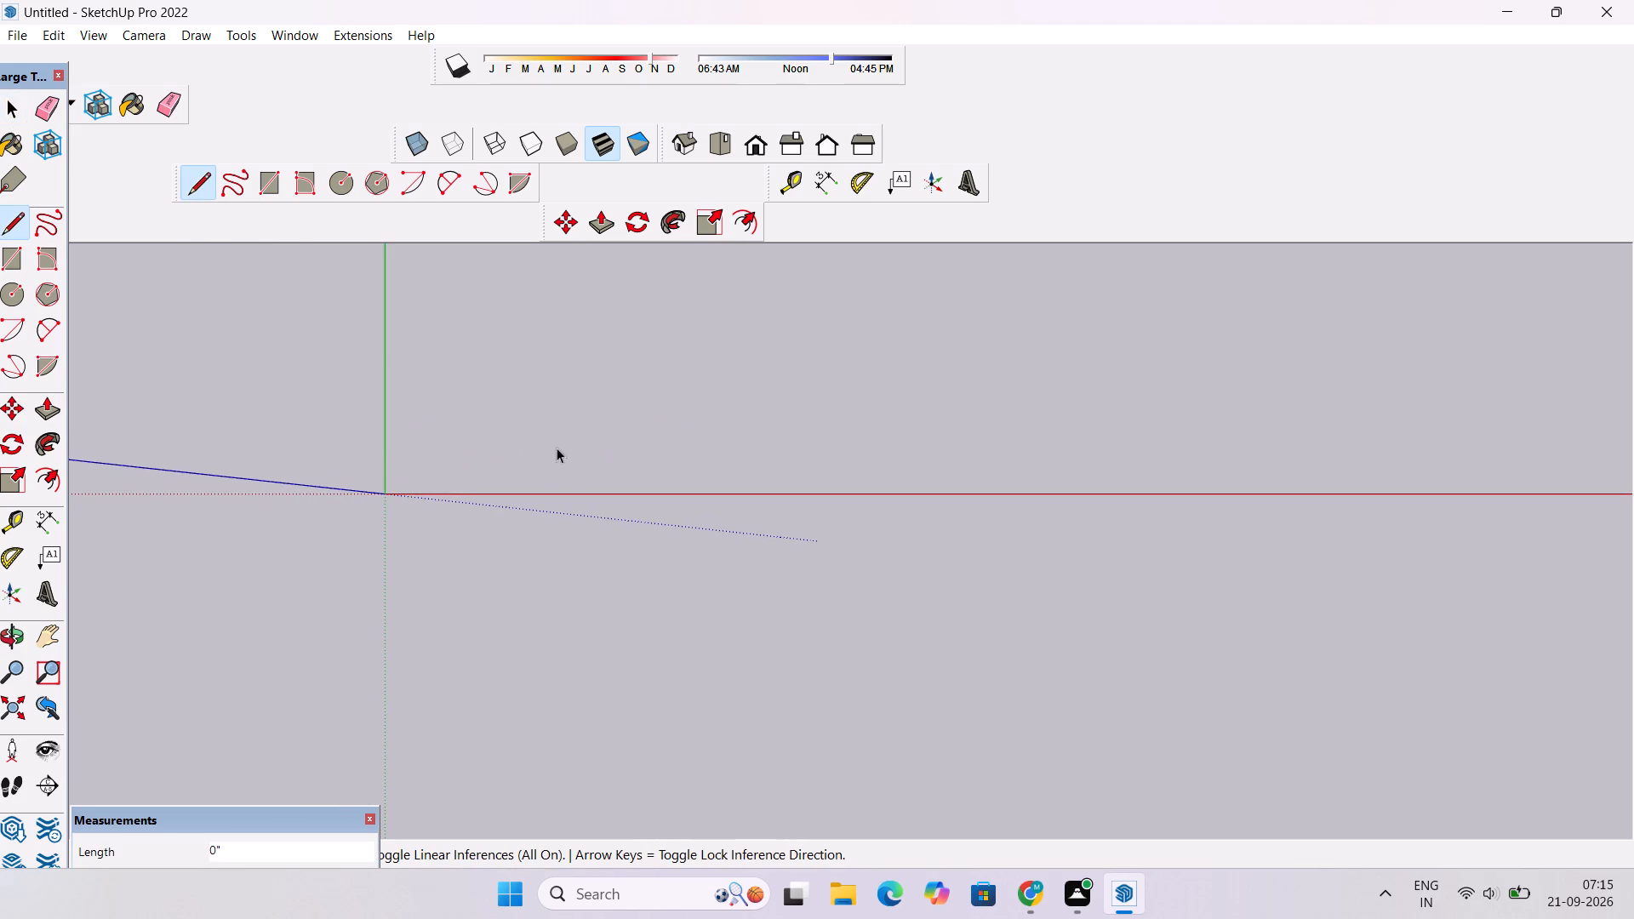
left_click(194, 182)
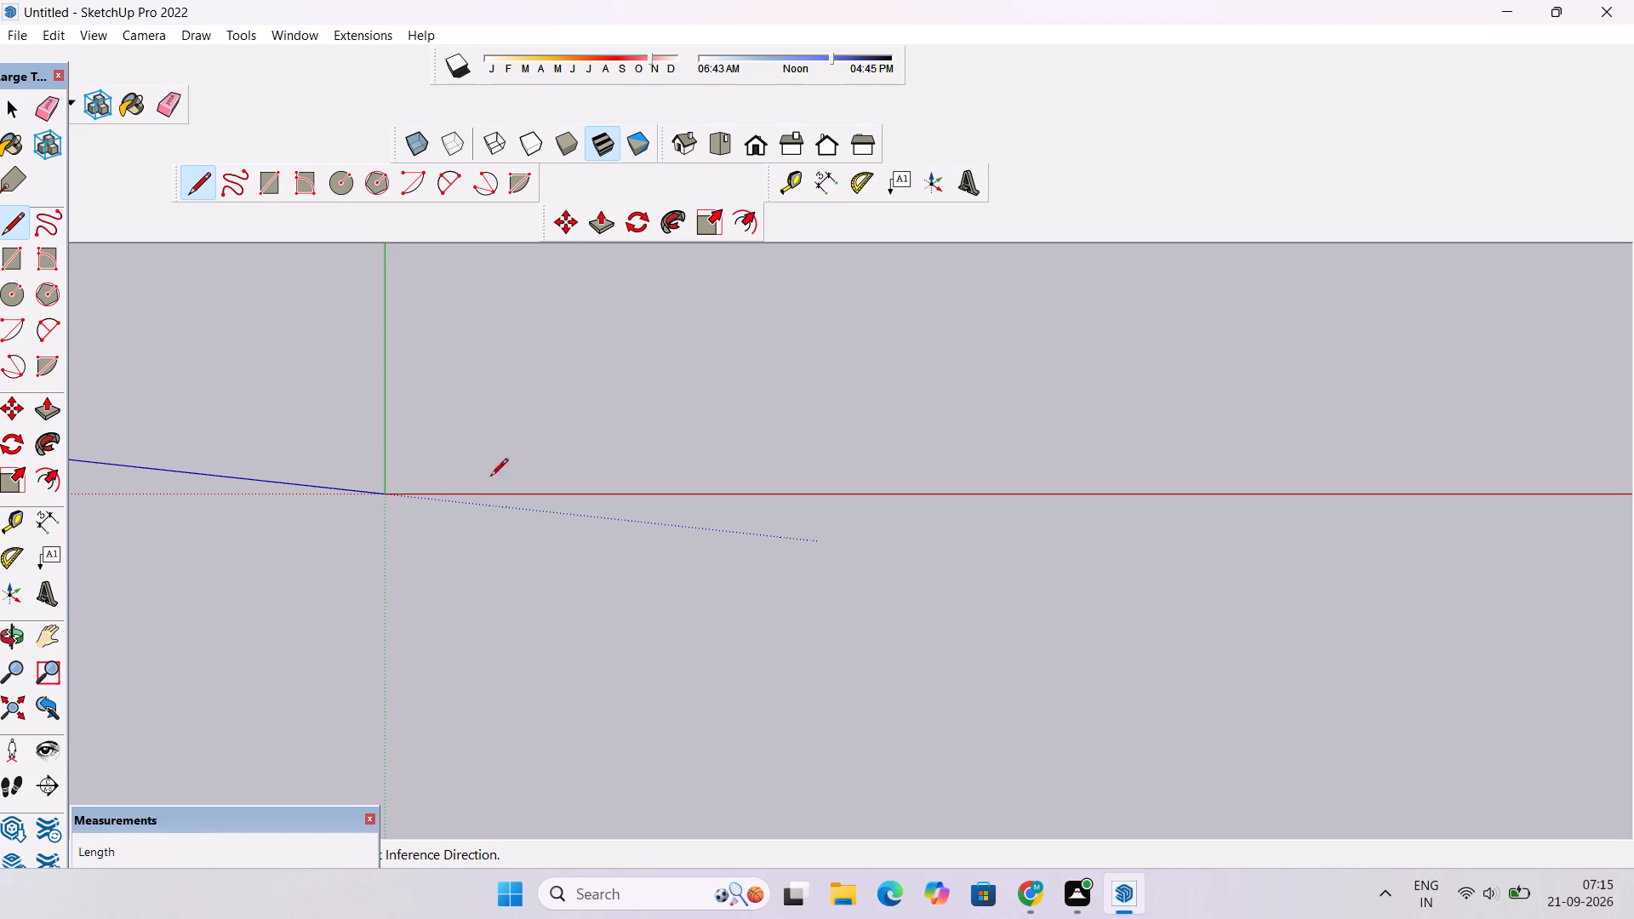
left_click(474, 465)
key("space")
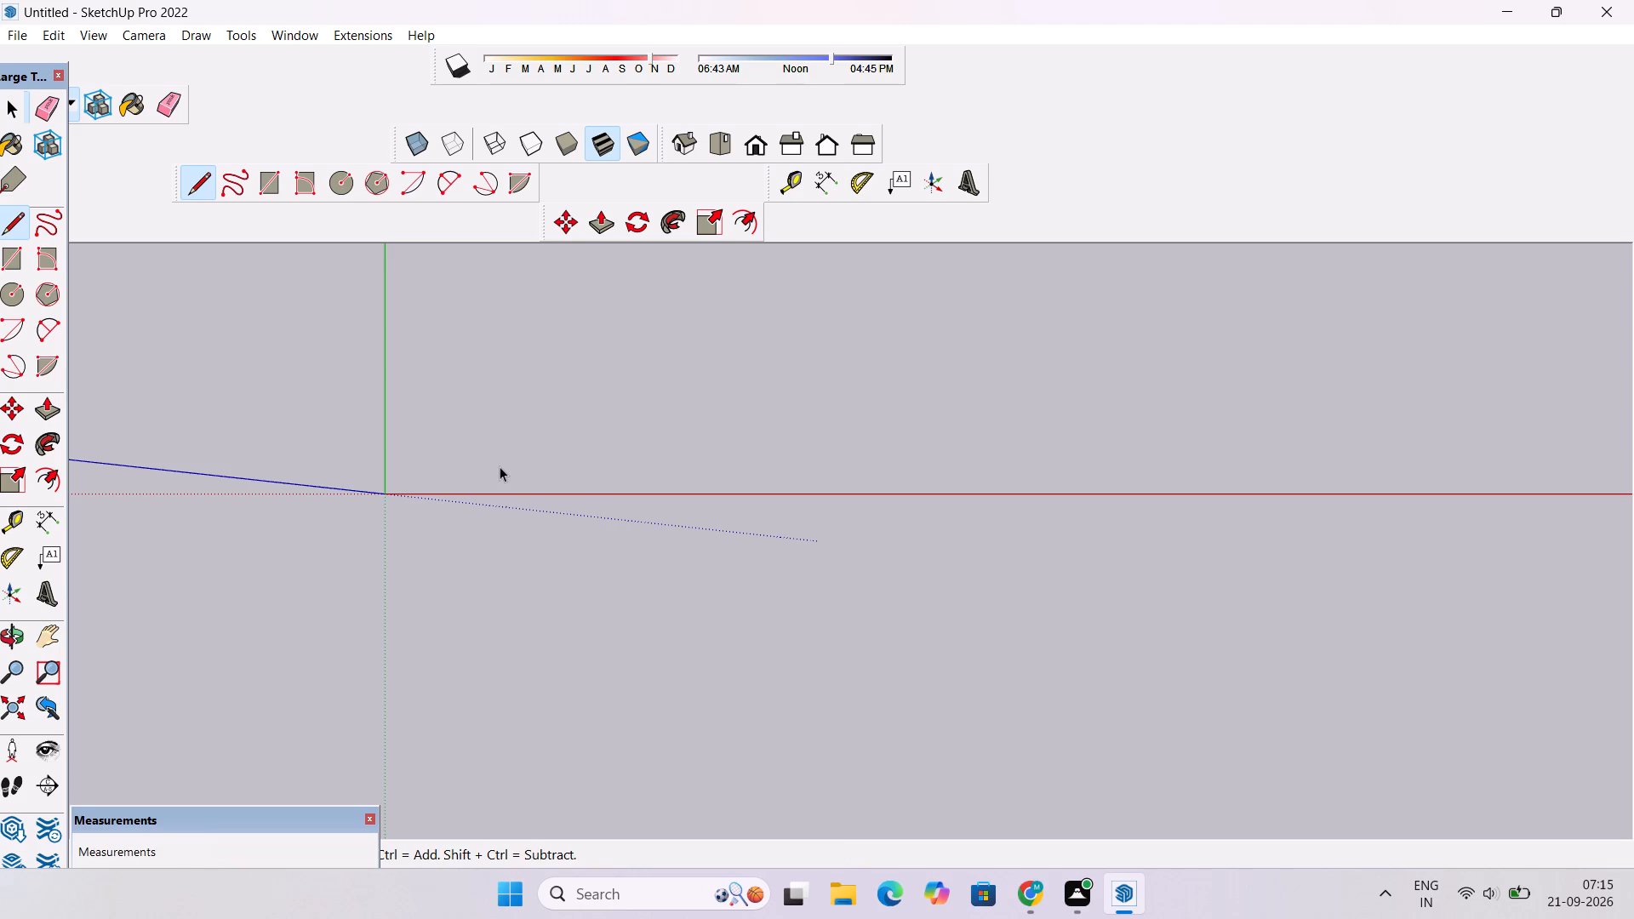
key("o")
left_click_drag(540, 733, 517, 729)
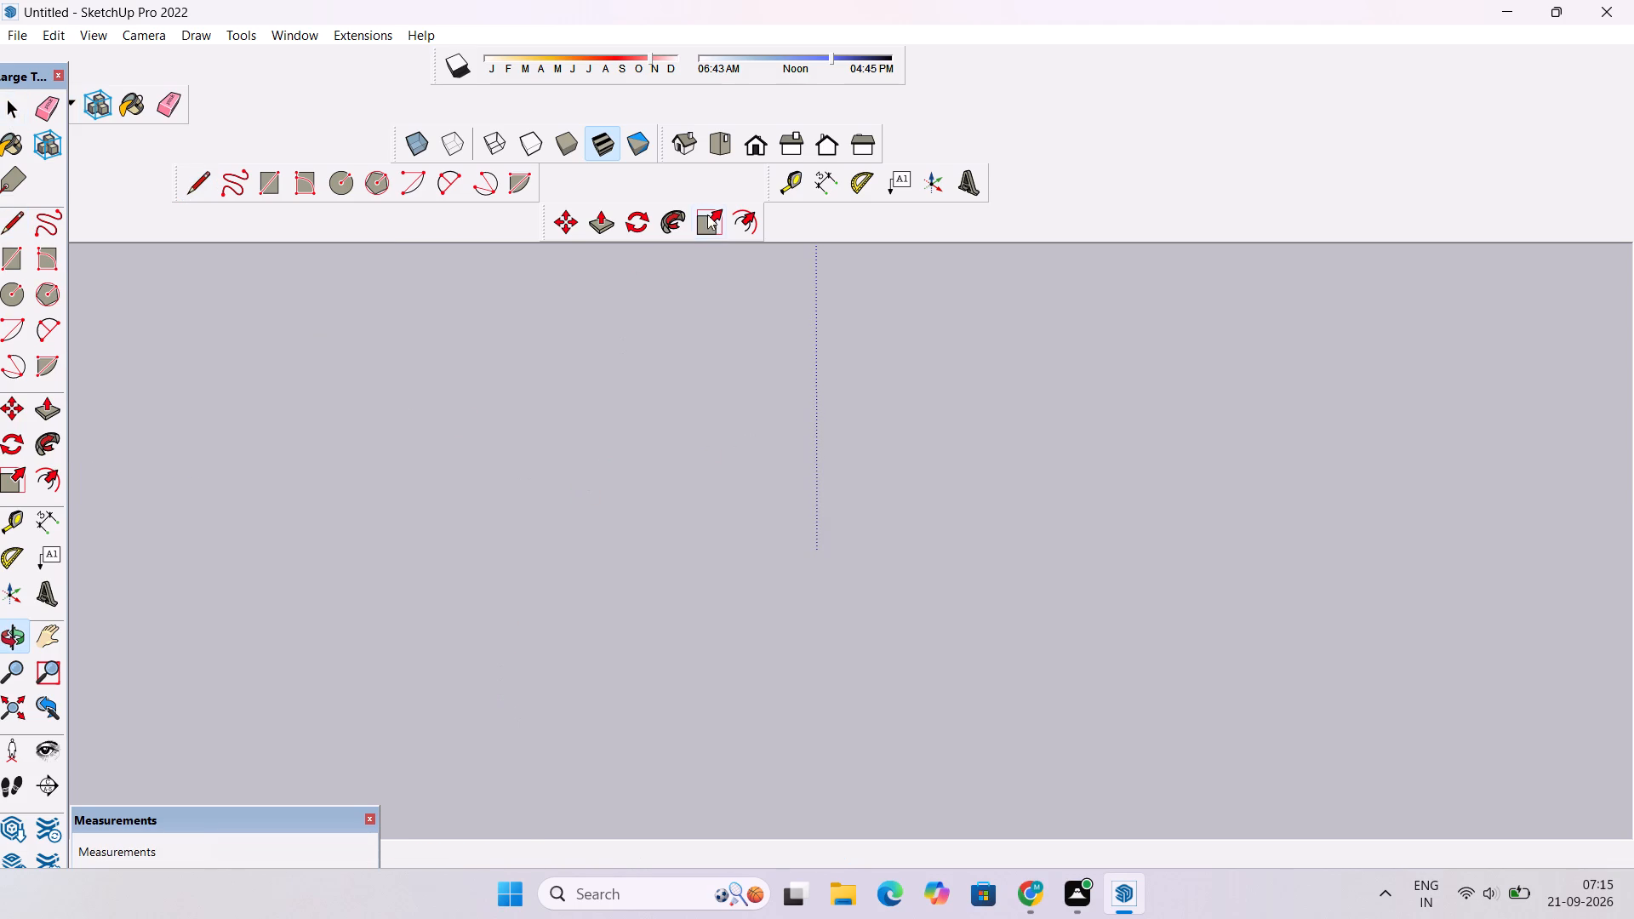
Switch the model to the standard top view, framed closely around the origin.
left_click(714, 144)
scroll(717, 419, "down", 5)
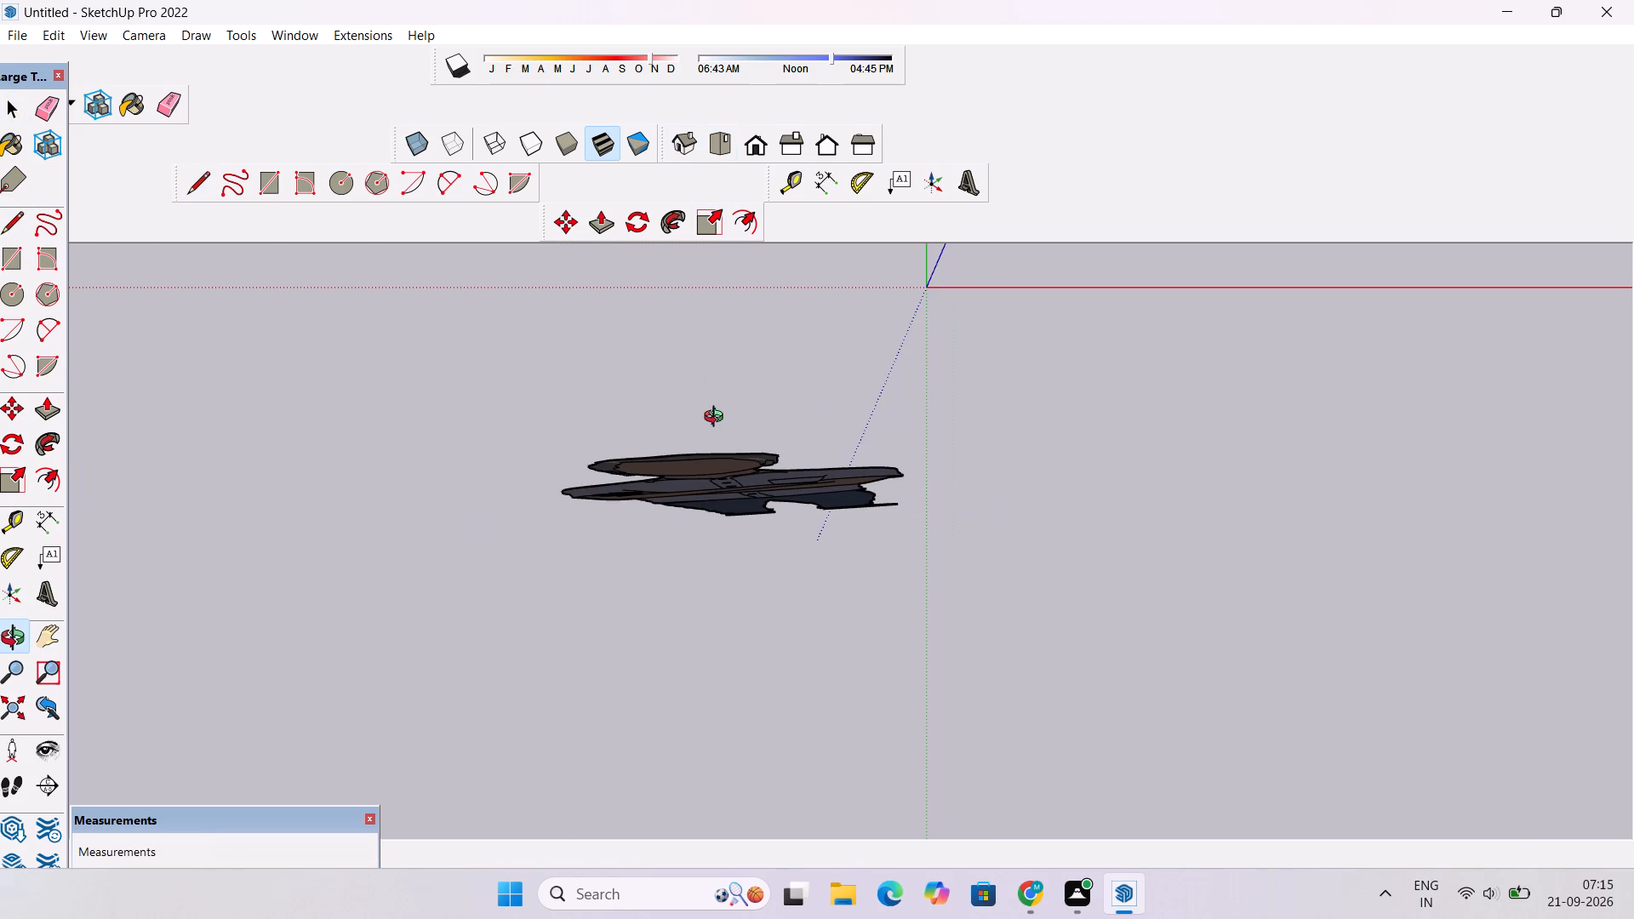
scroll(990, 378, "up", 5)
scroll(990, 382, "down", 20)
scroll(990, 382, "down", 1)
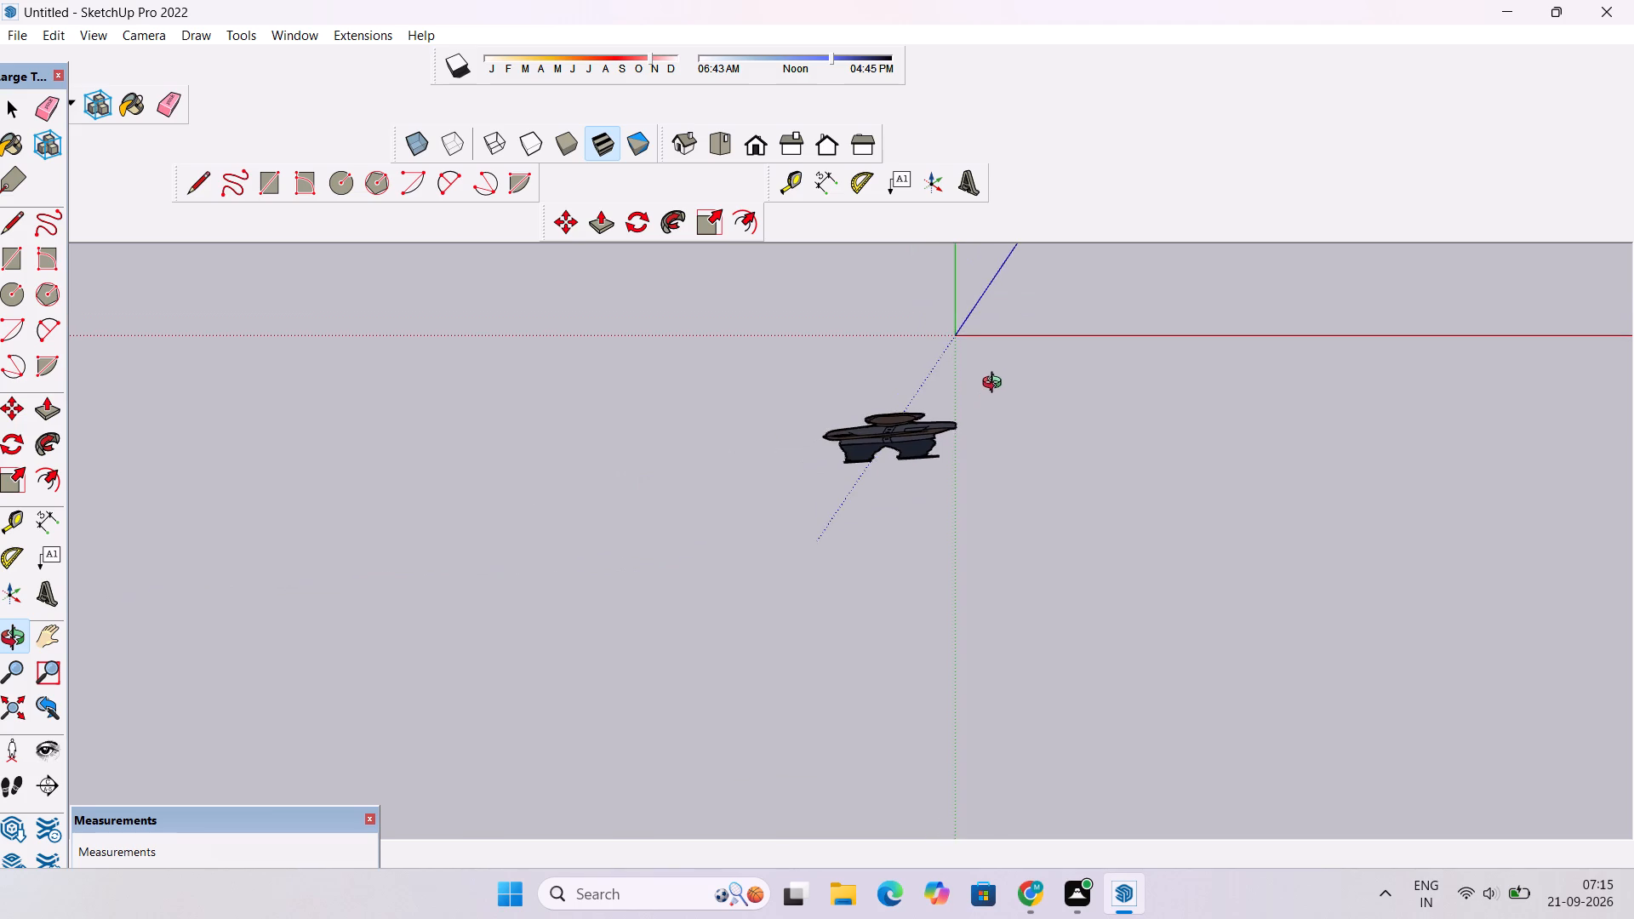
scroll(1014, 309, "up", 4)
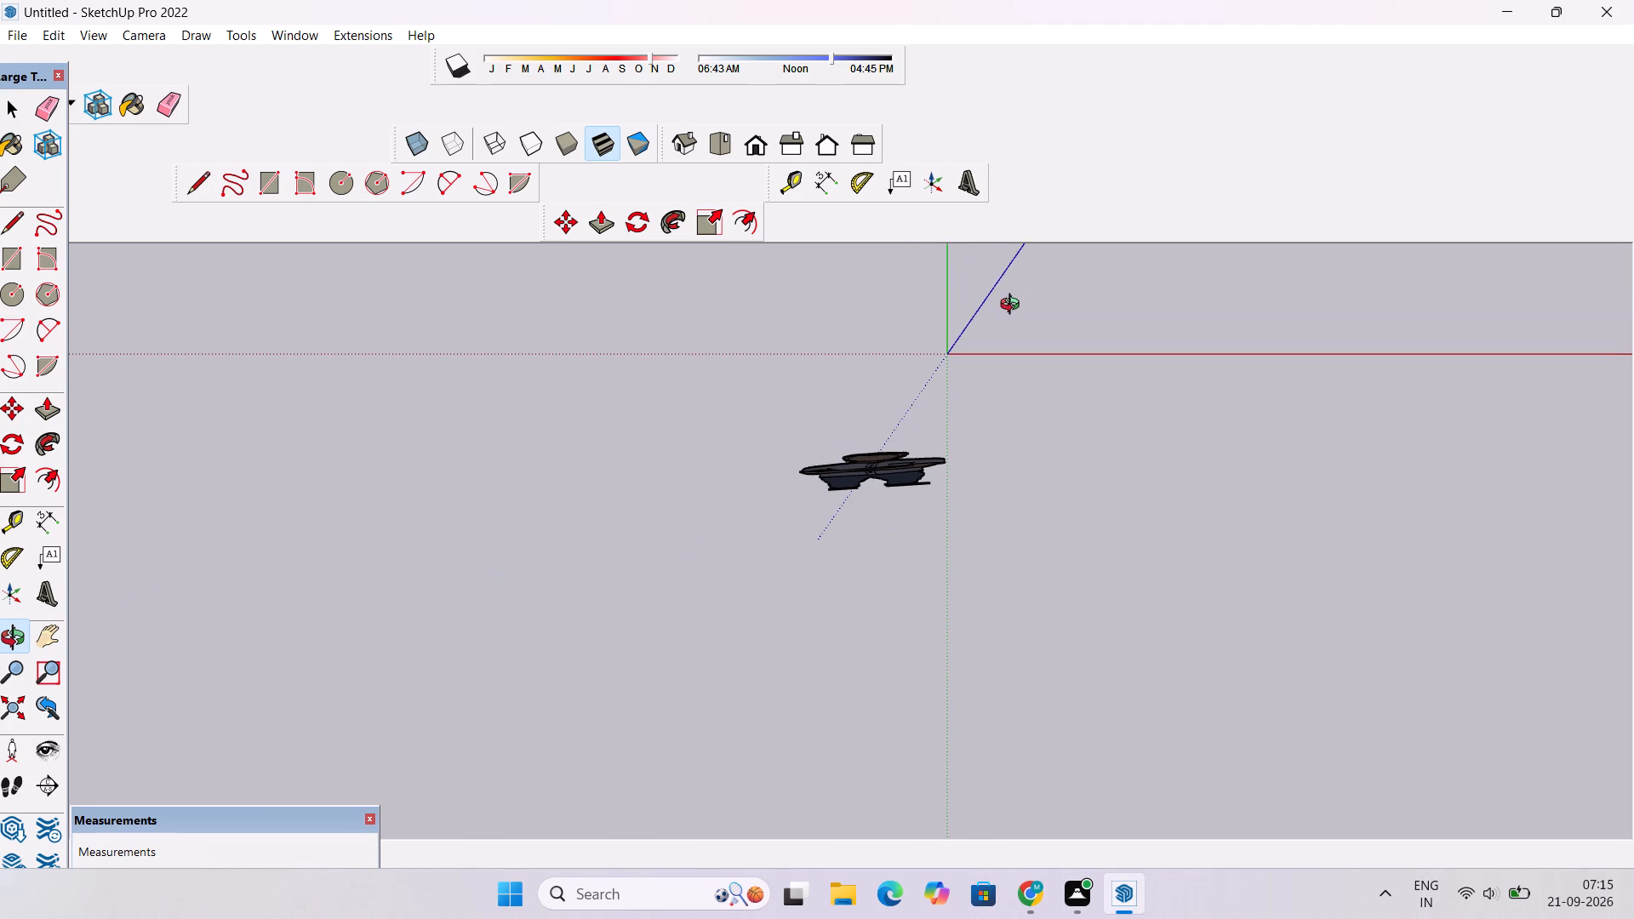
key("p")
key("o")
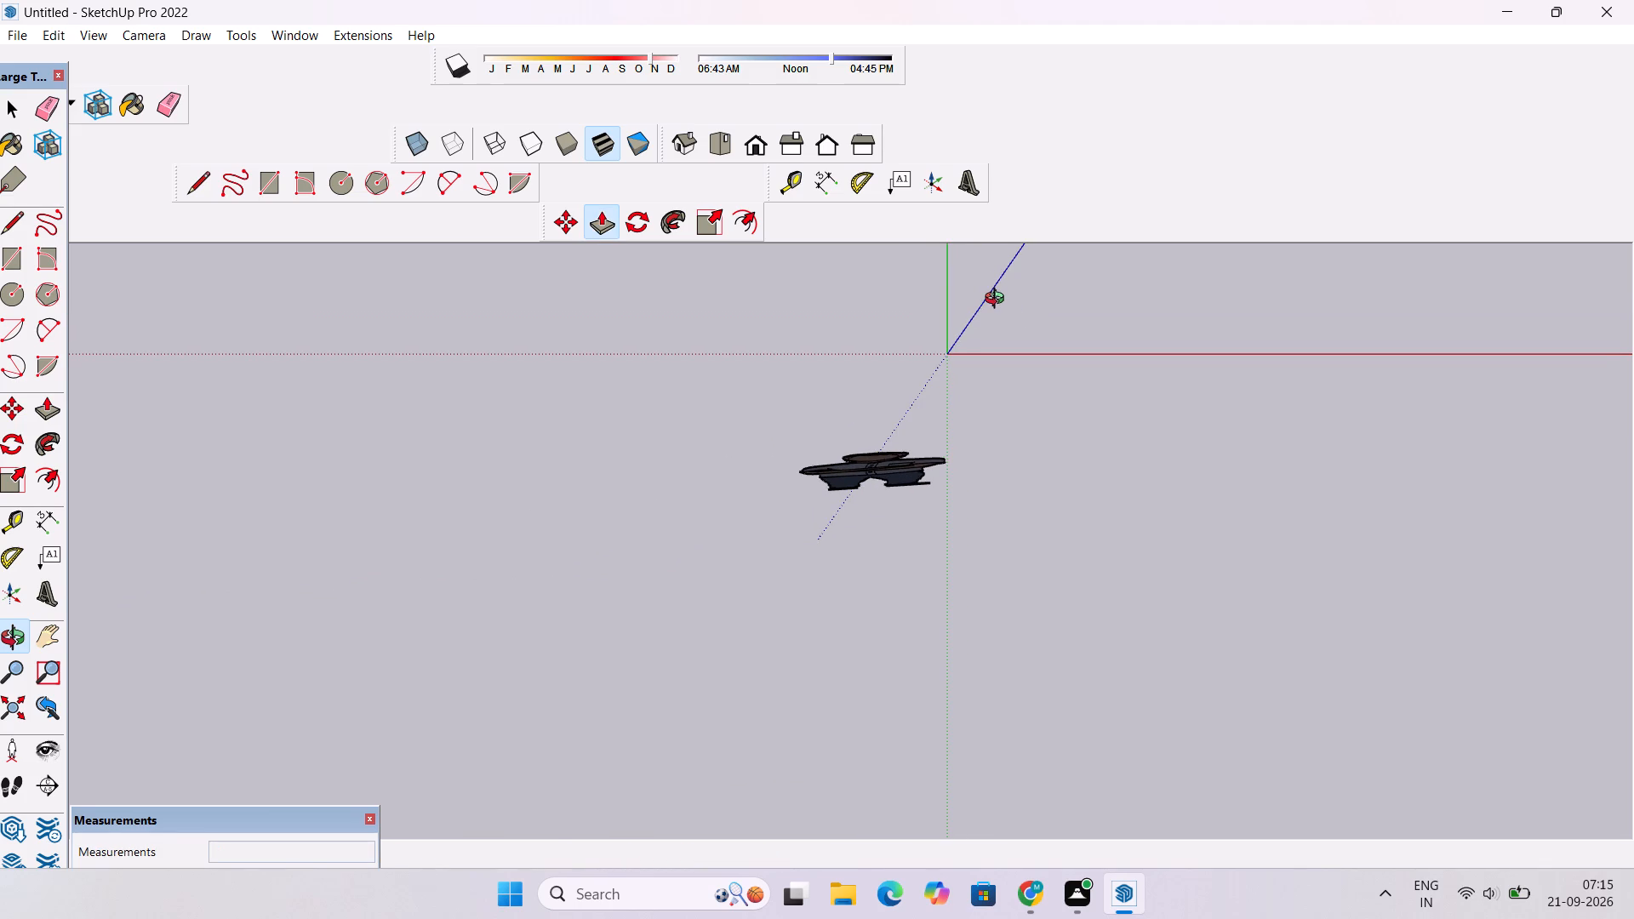
left_click_drag(998, 300, 829, 549, "shift")
scroll(980, 373, "up", 15, "shift")
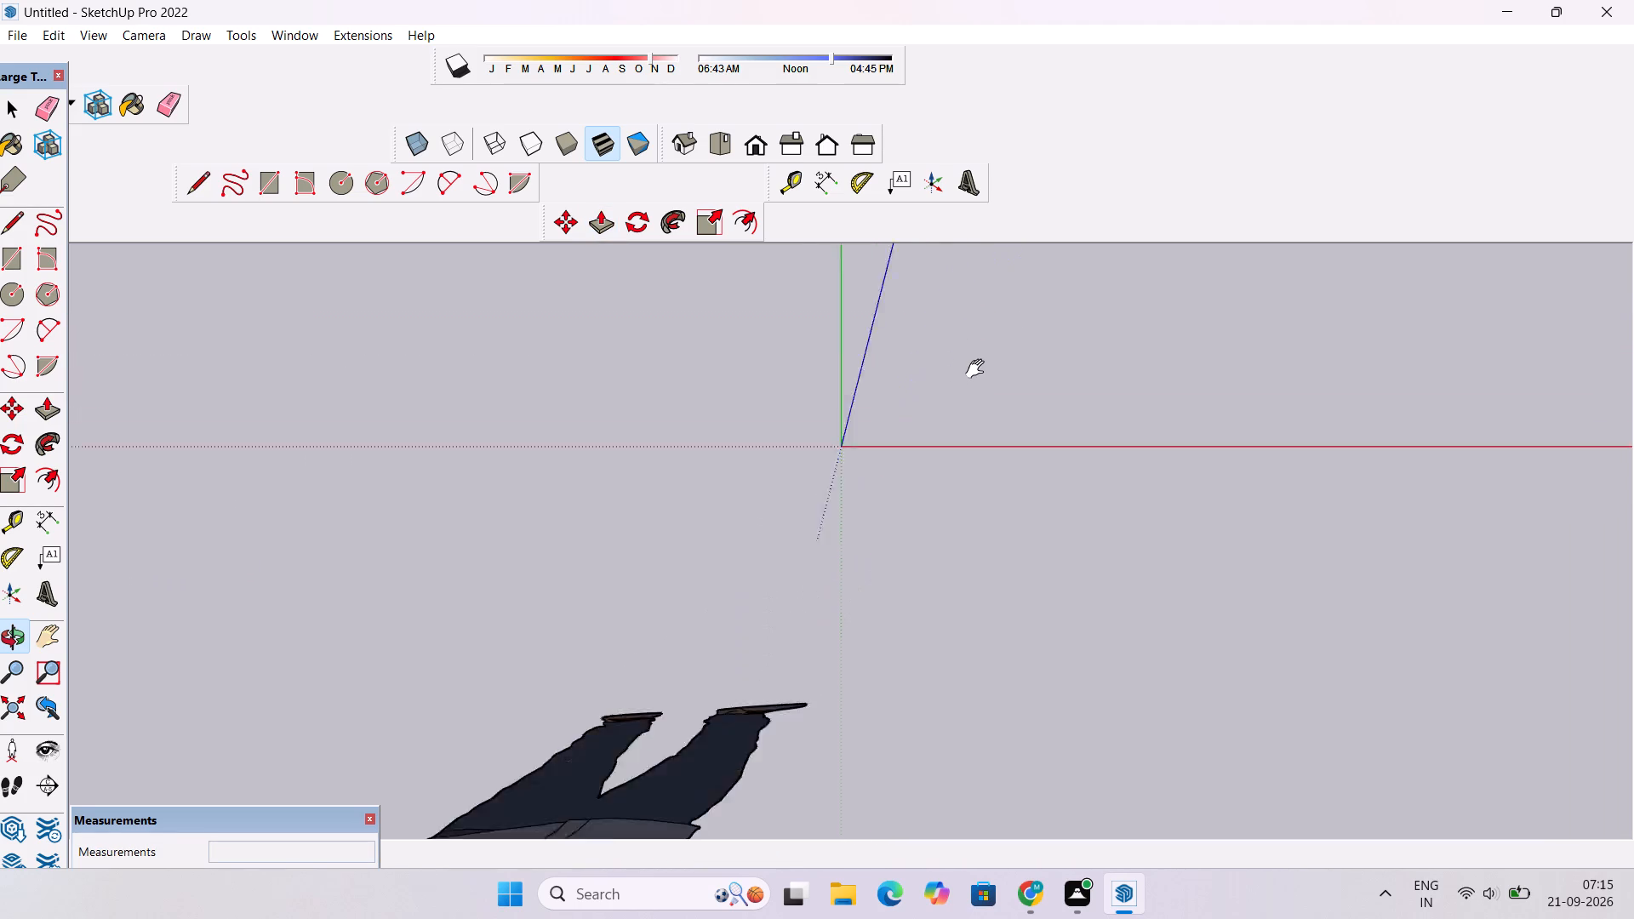
scroll(979, 369, "up", 9, "shift")
scroll(796, 637, "up", 1, "shift")
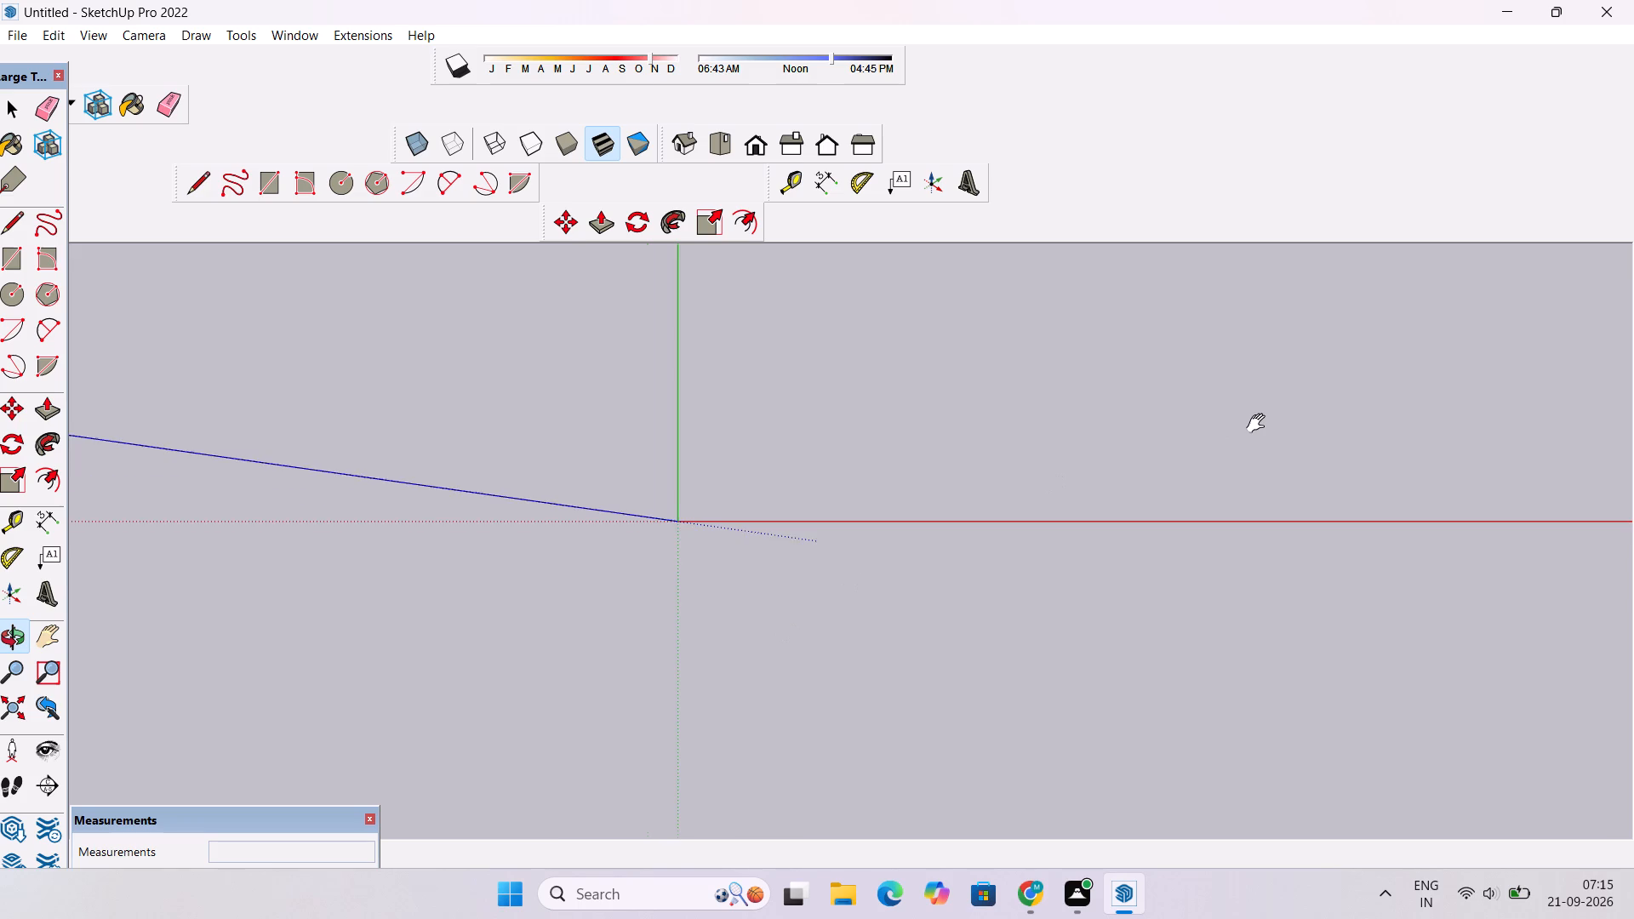
scroll(1260, 424, "up", 4, "shift")
scroll(1262, 608, "up", 10, "shift")
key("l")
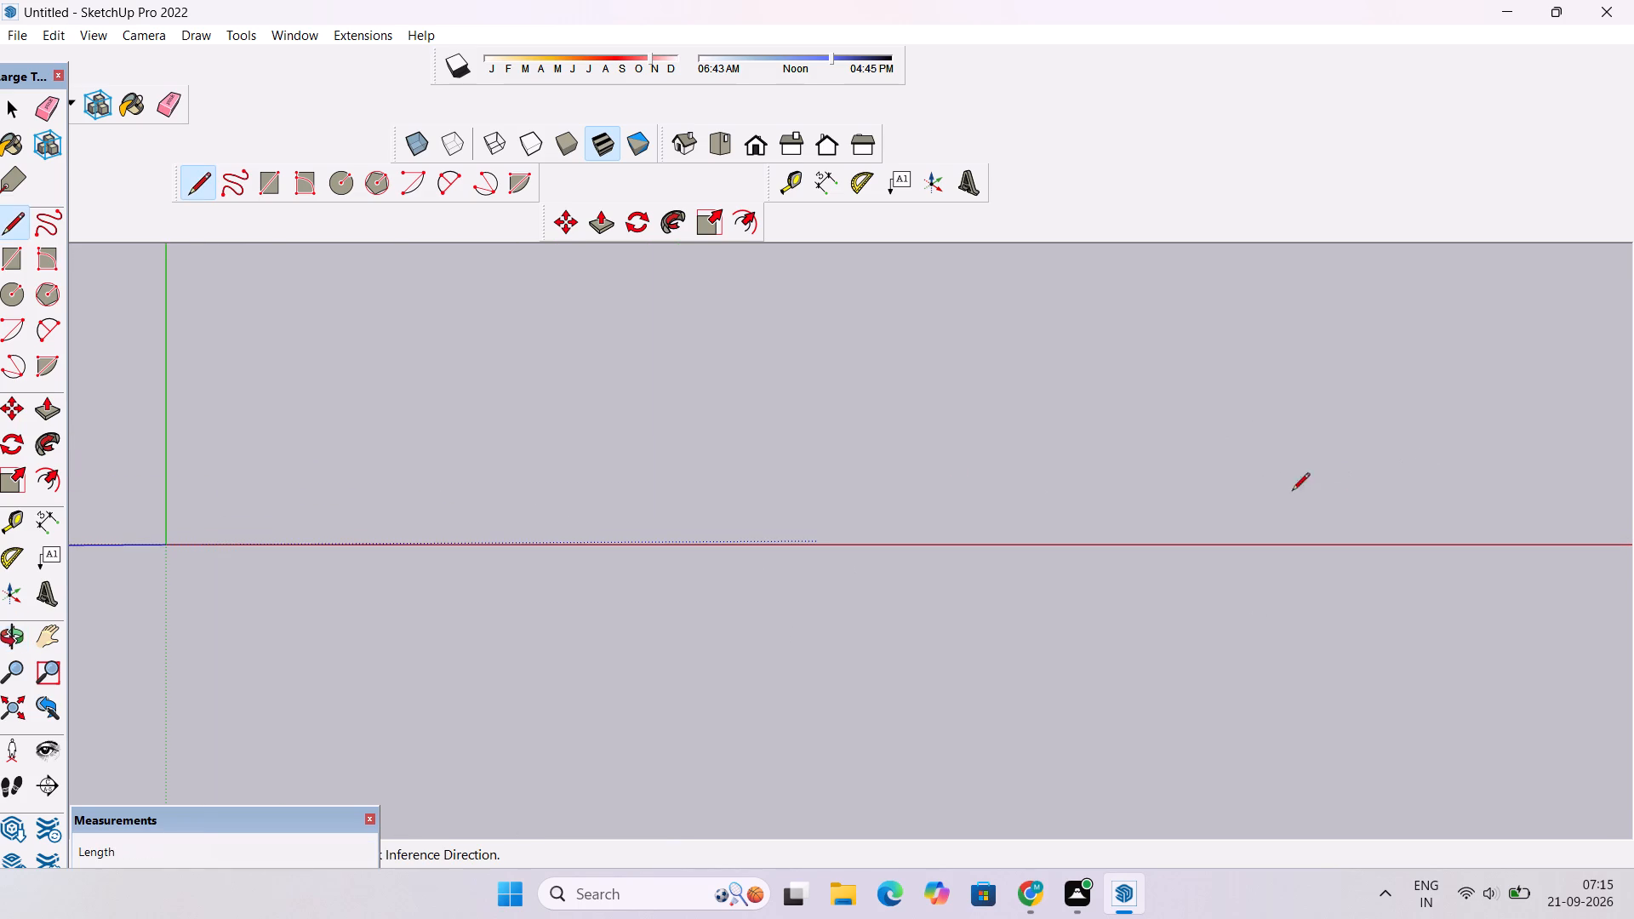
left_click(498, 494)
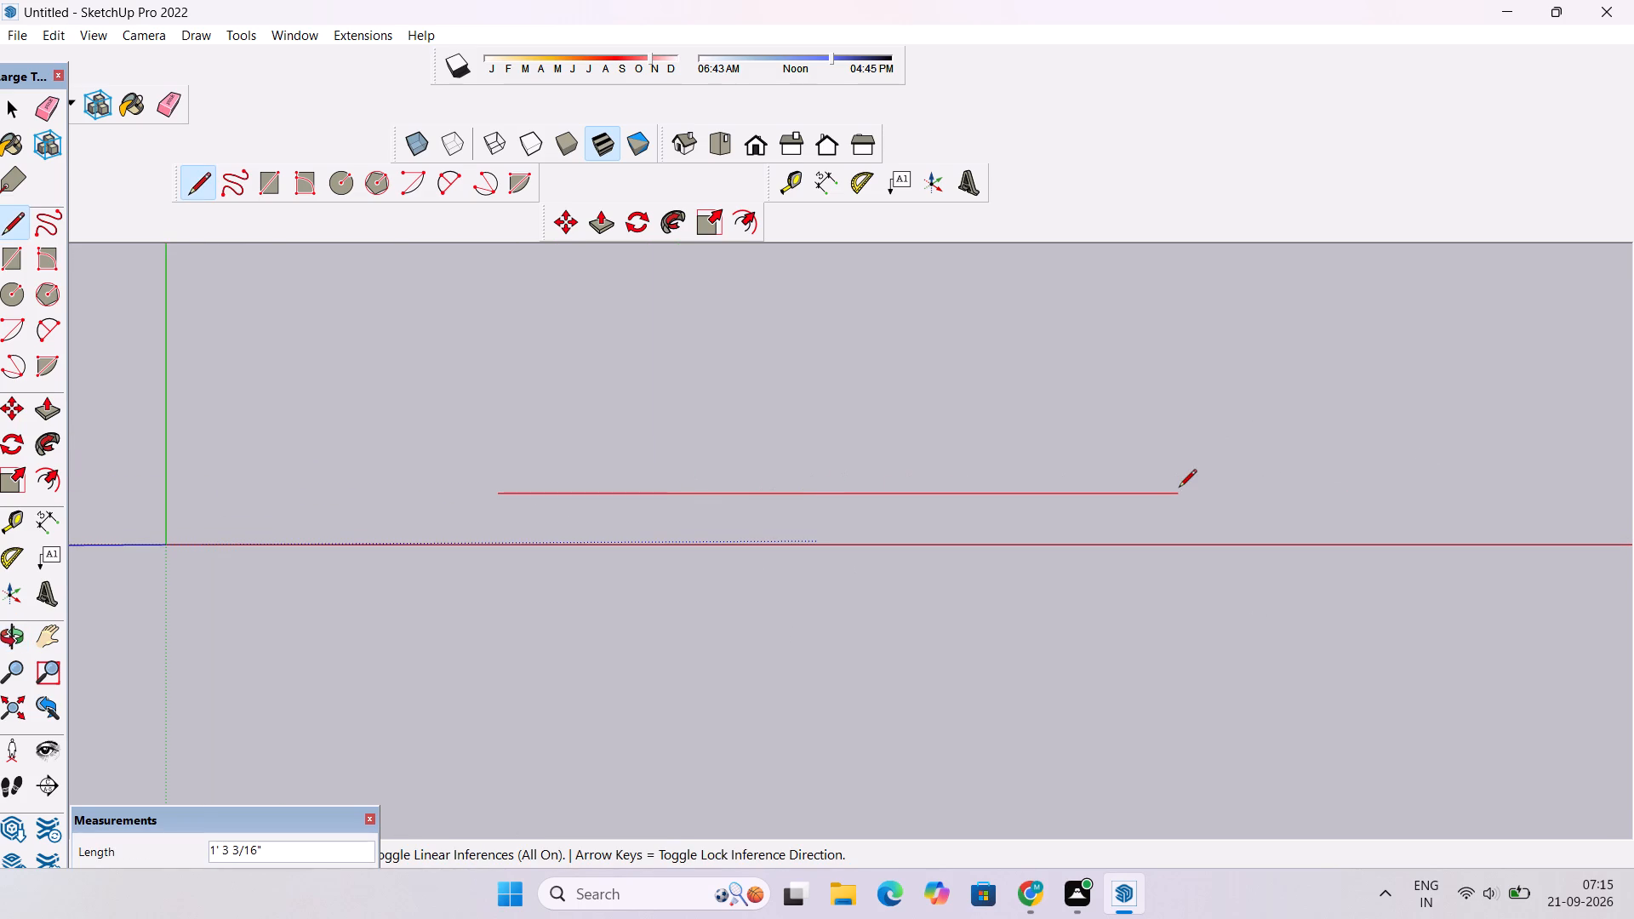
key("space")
Draw a 60' line parallel to the red axis, starting just off the origin in the positive red and green quadrant.
scroll(781, 498, "down", 6)
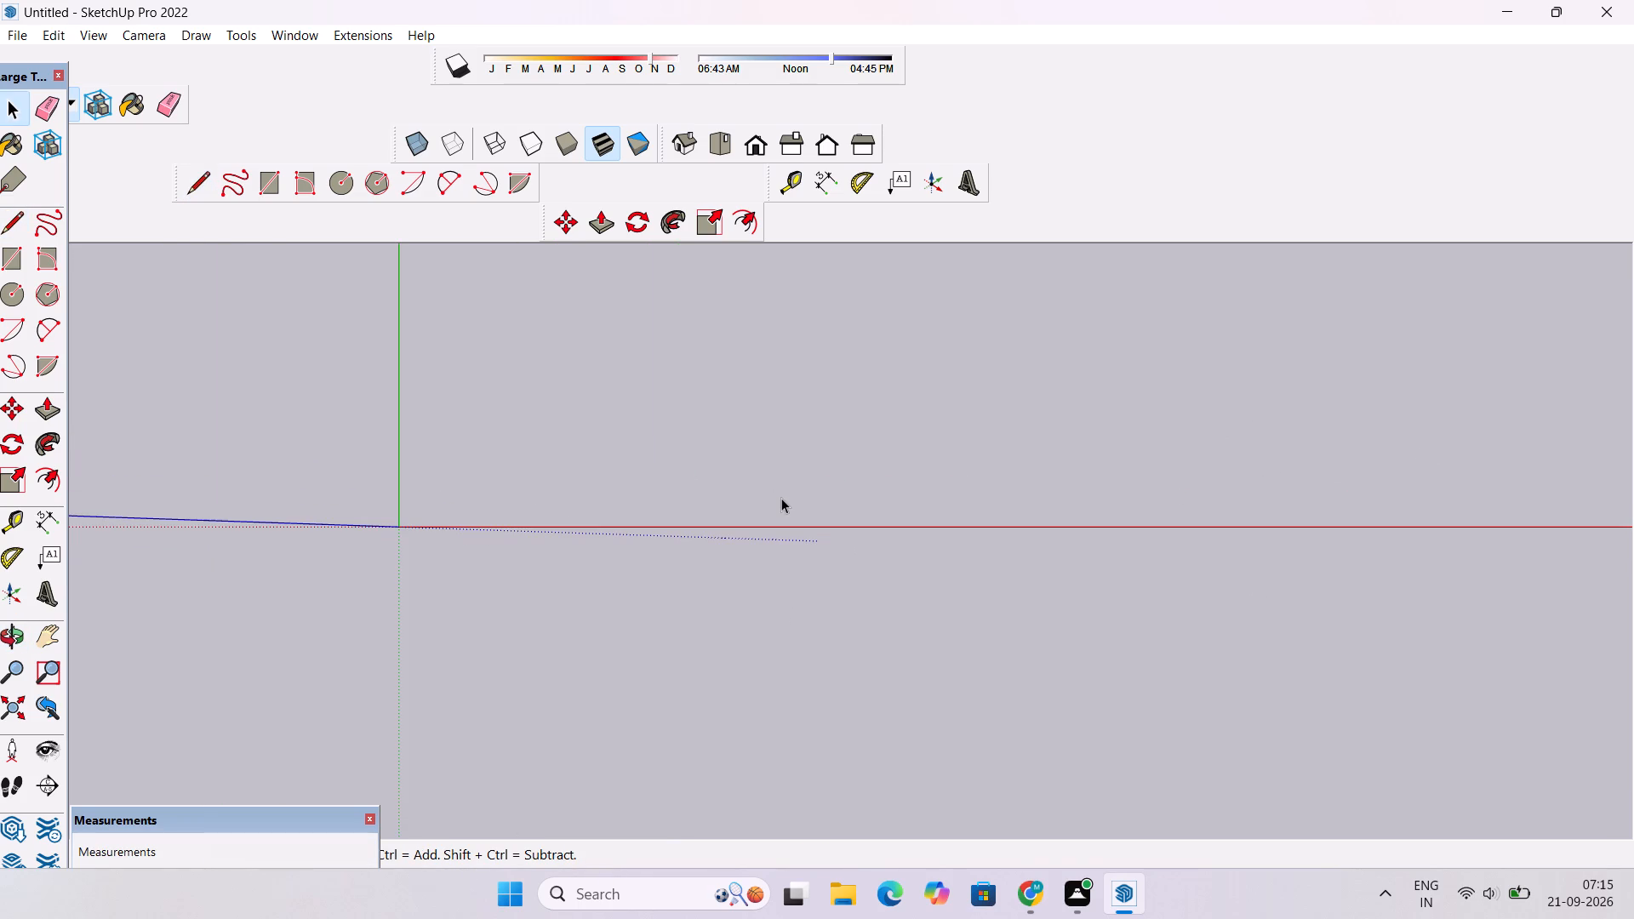
scroll(725, 492, "up", 1)
left_click(198, 172)
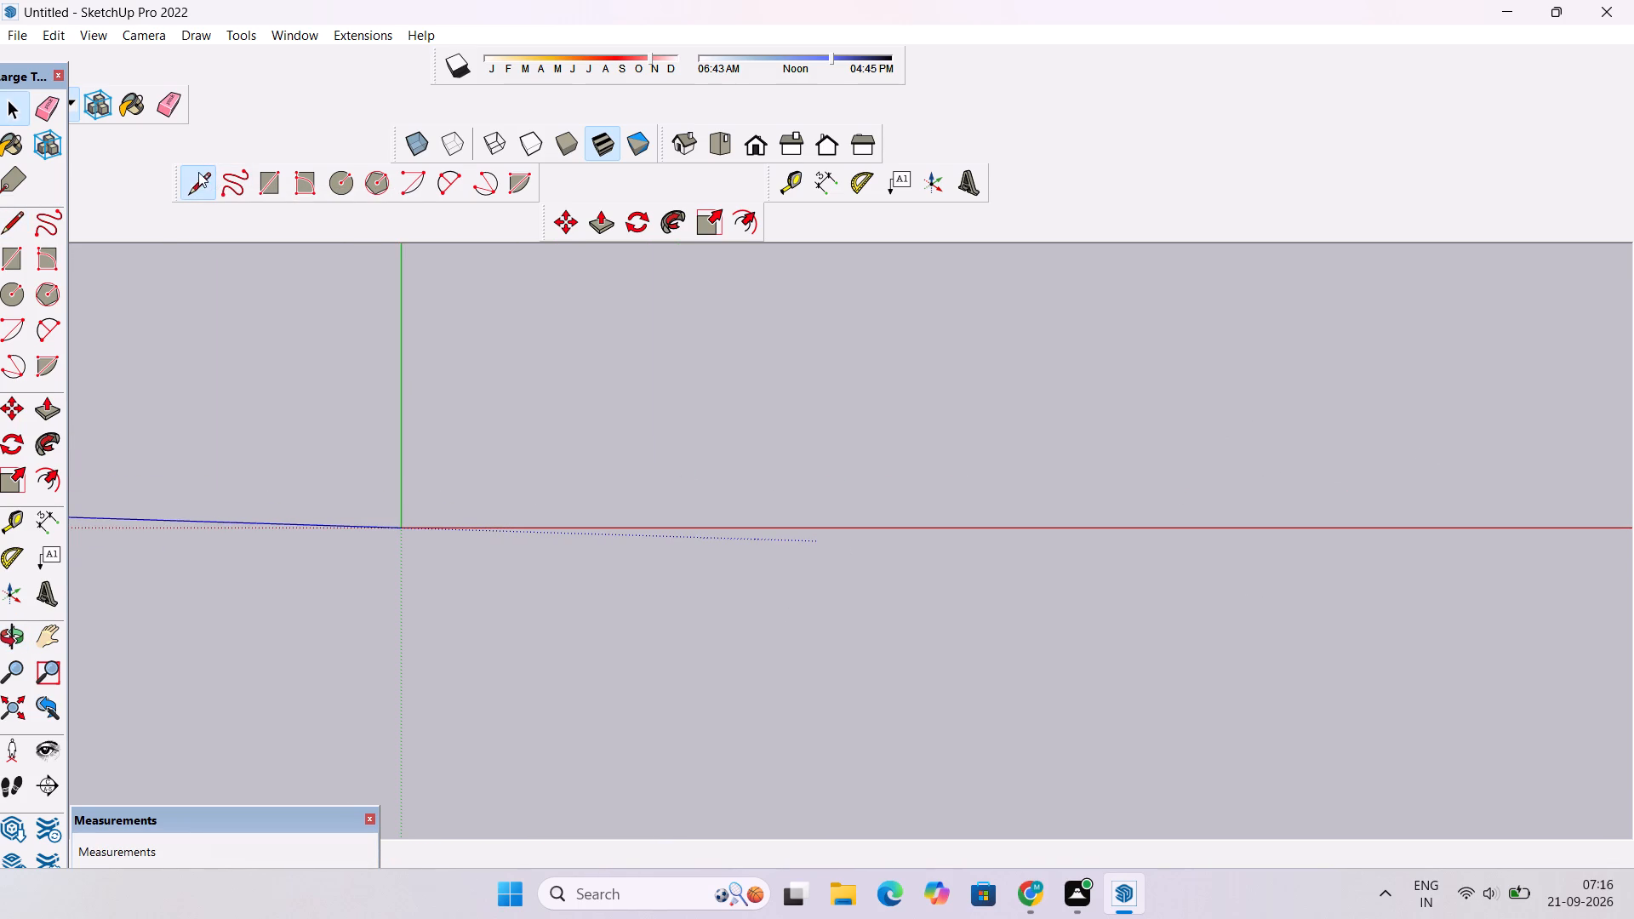
scroll(588, 623, "down", 1)
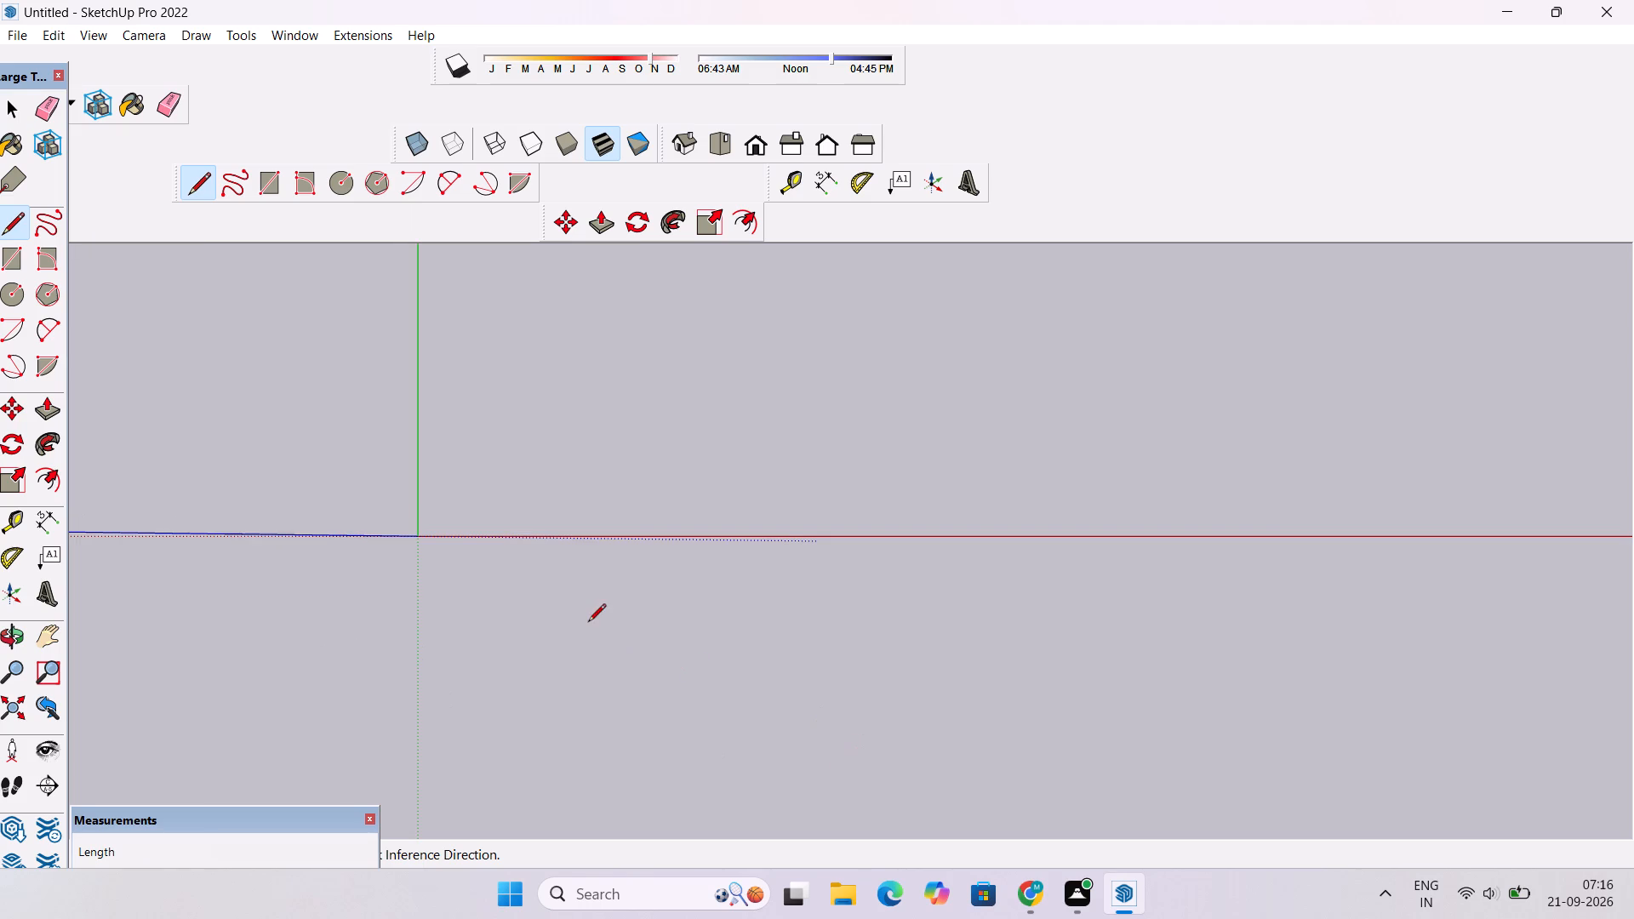
left_click(554, 506)
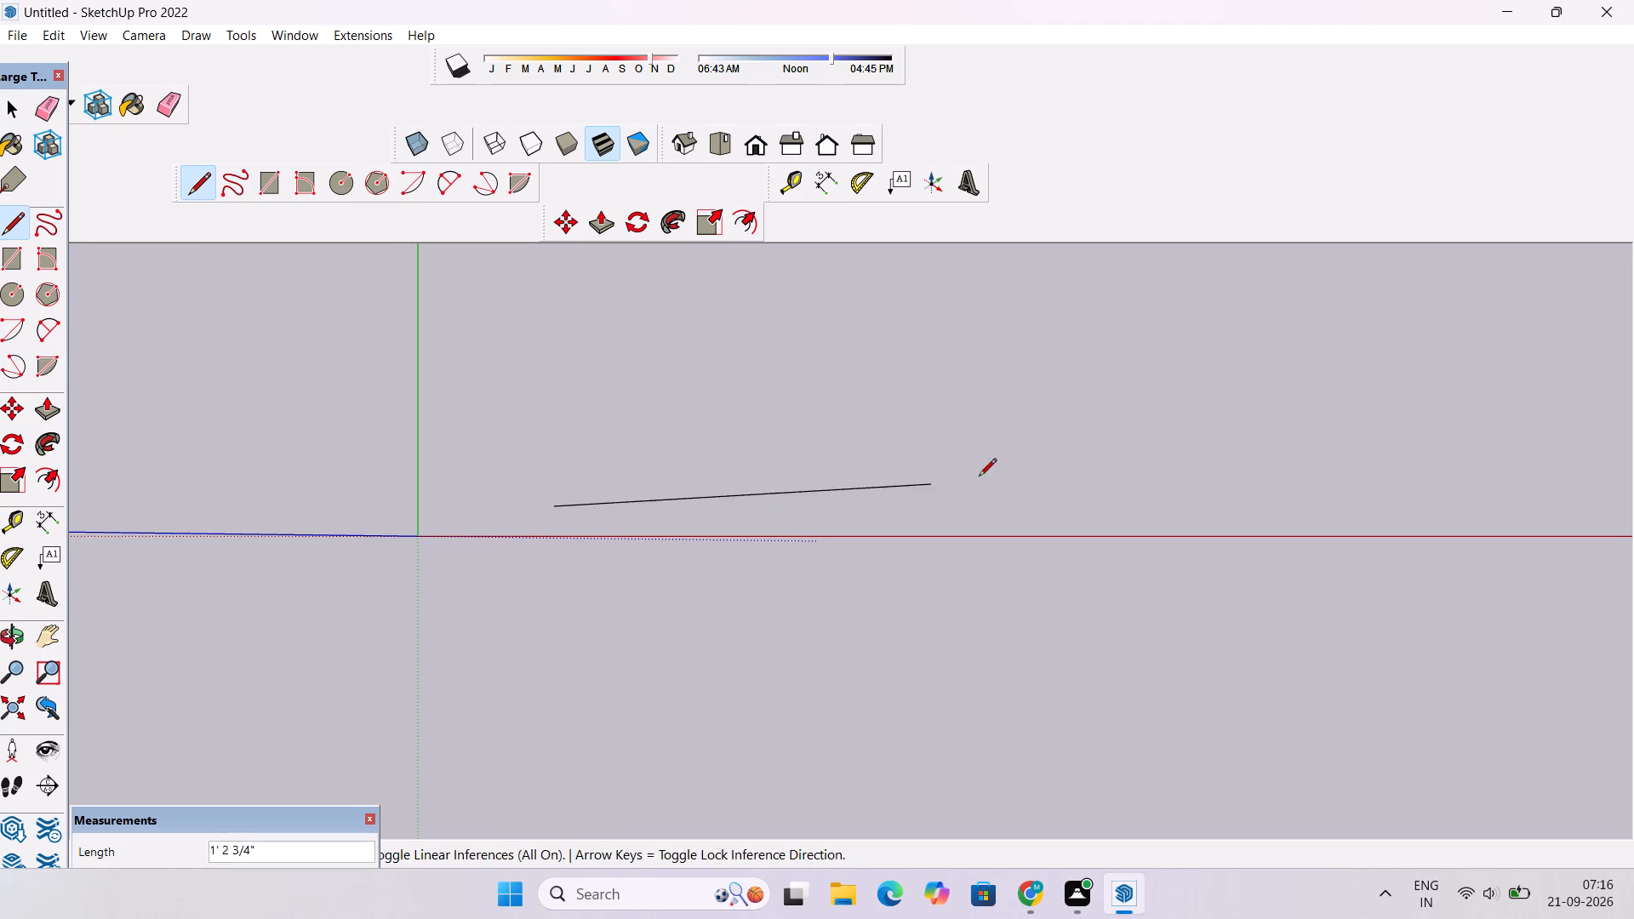
scroll(852, 509, "down", 4)
scroll(852, 509, "up", 13)
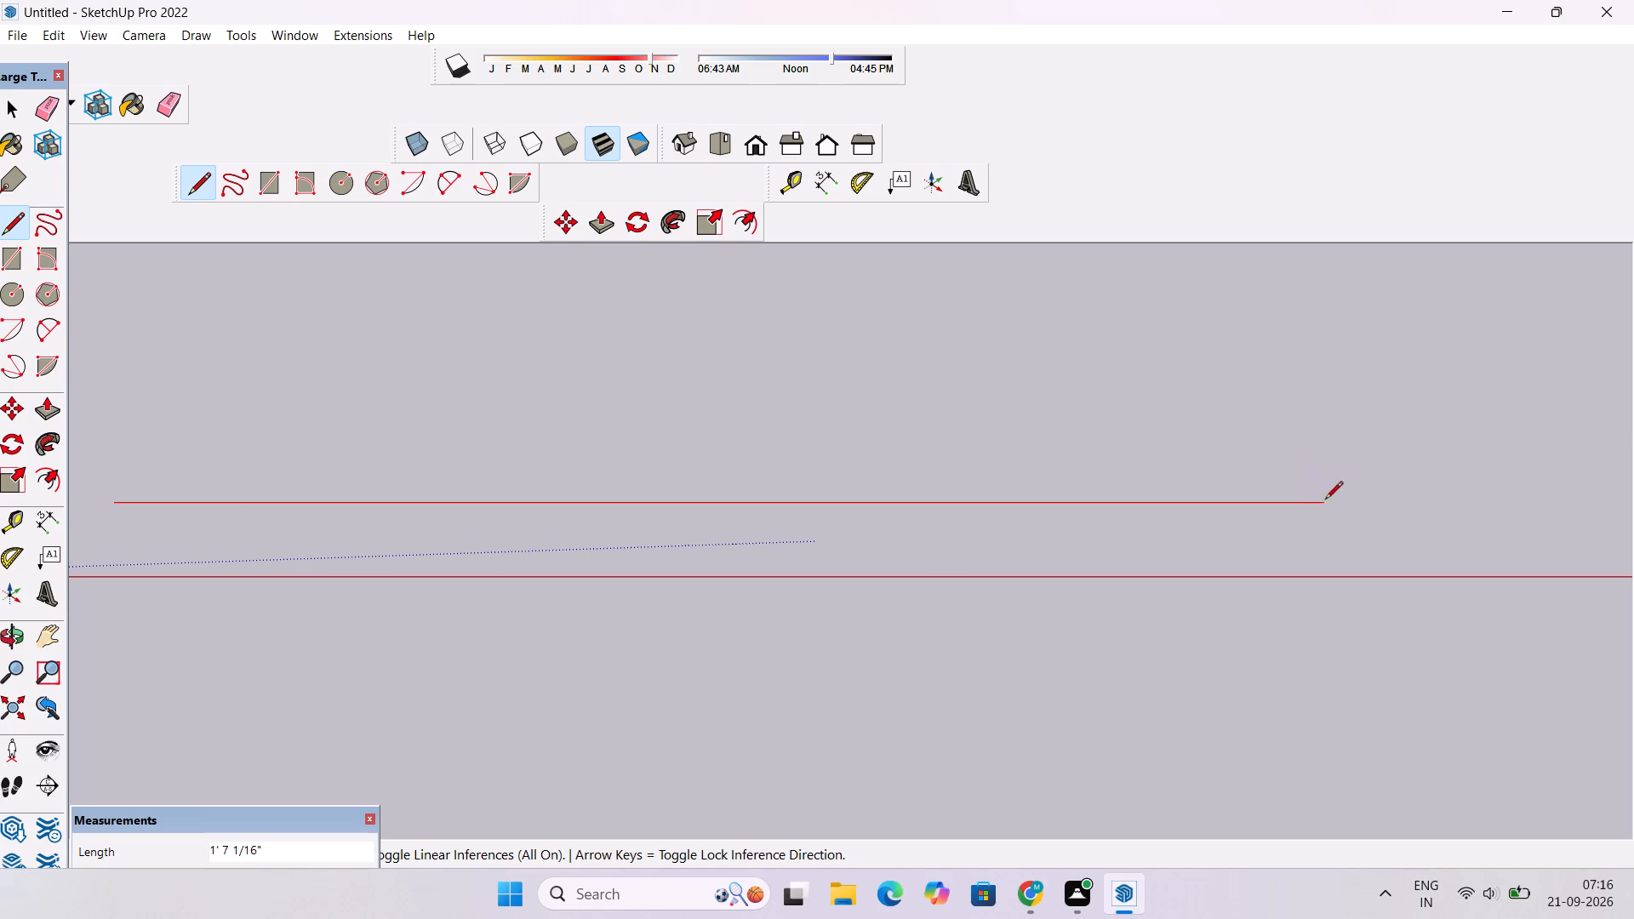
type("60'")
key("Return")
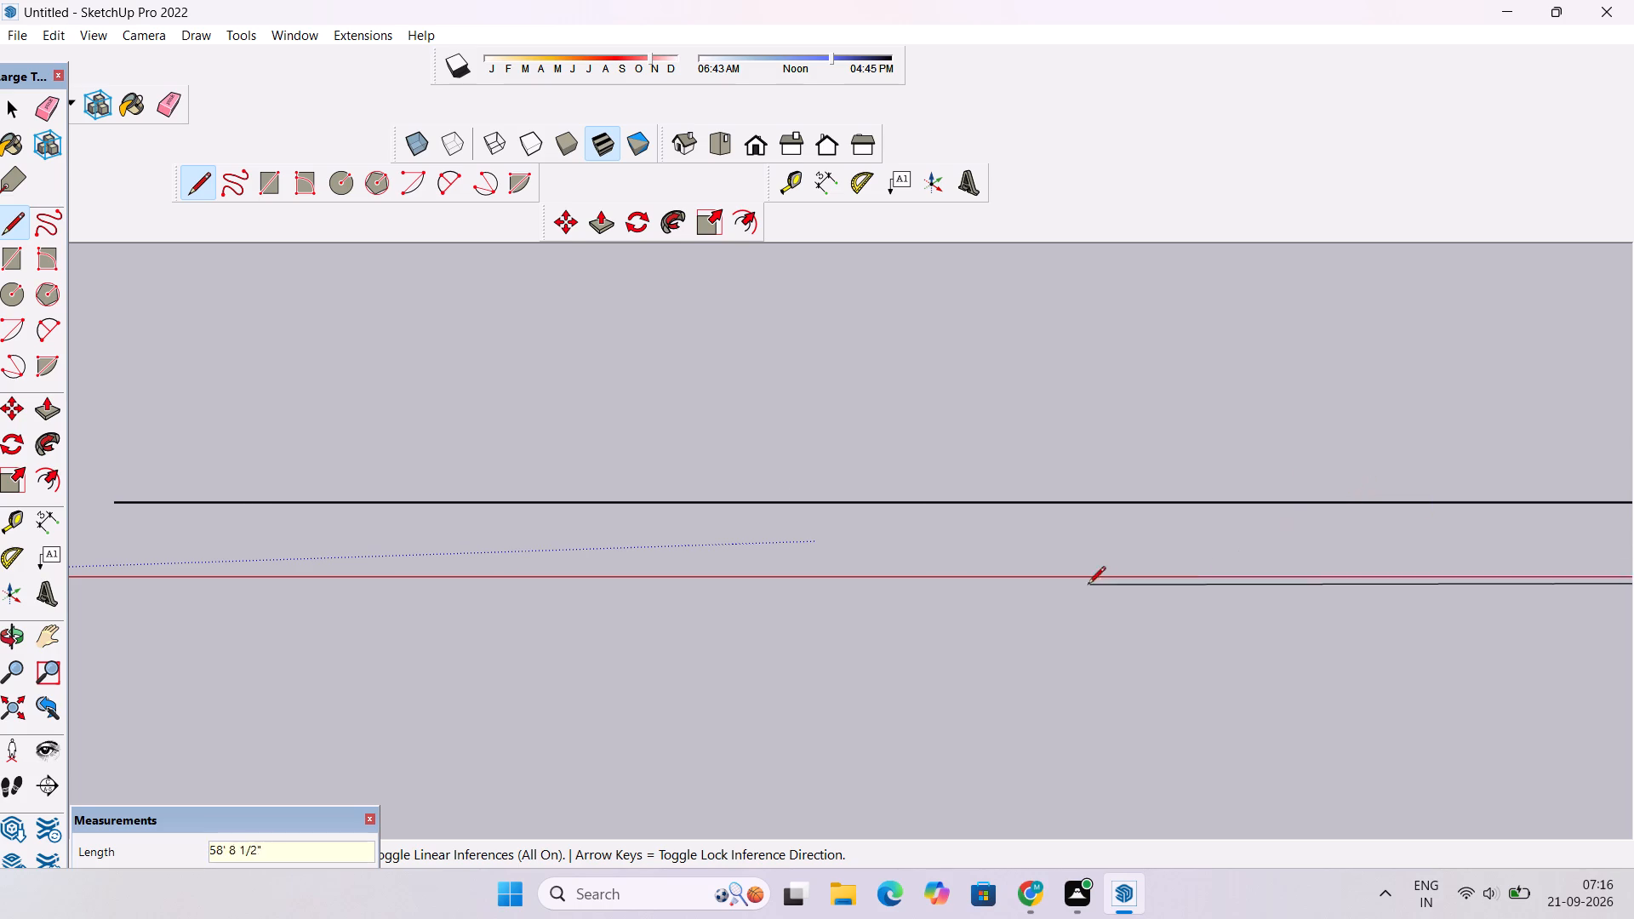
Dismiss the Adobe Reader update notification and end the pending line after the 60' edge.
scroll(1052, 604, "down", 10)
scroll(765, 604, "down", 14)
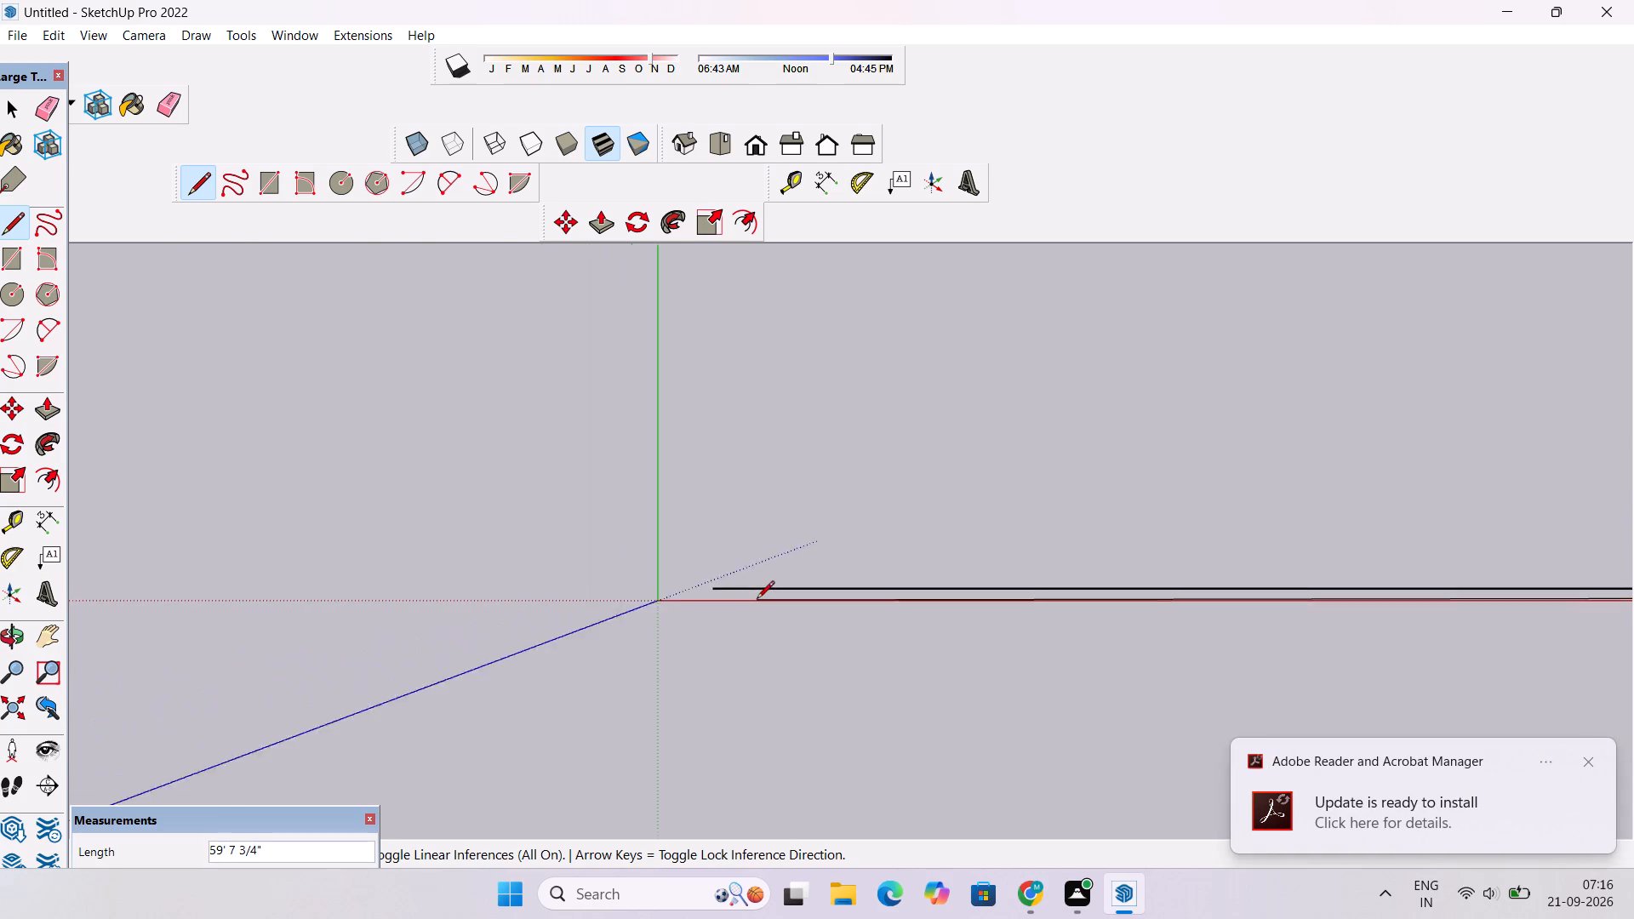
scroll(757, 600, "down", 13)
left_click(1585, 763)
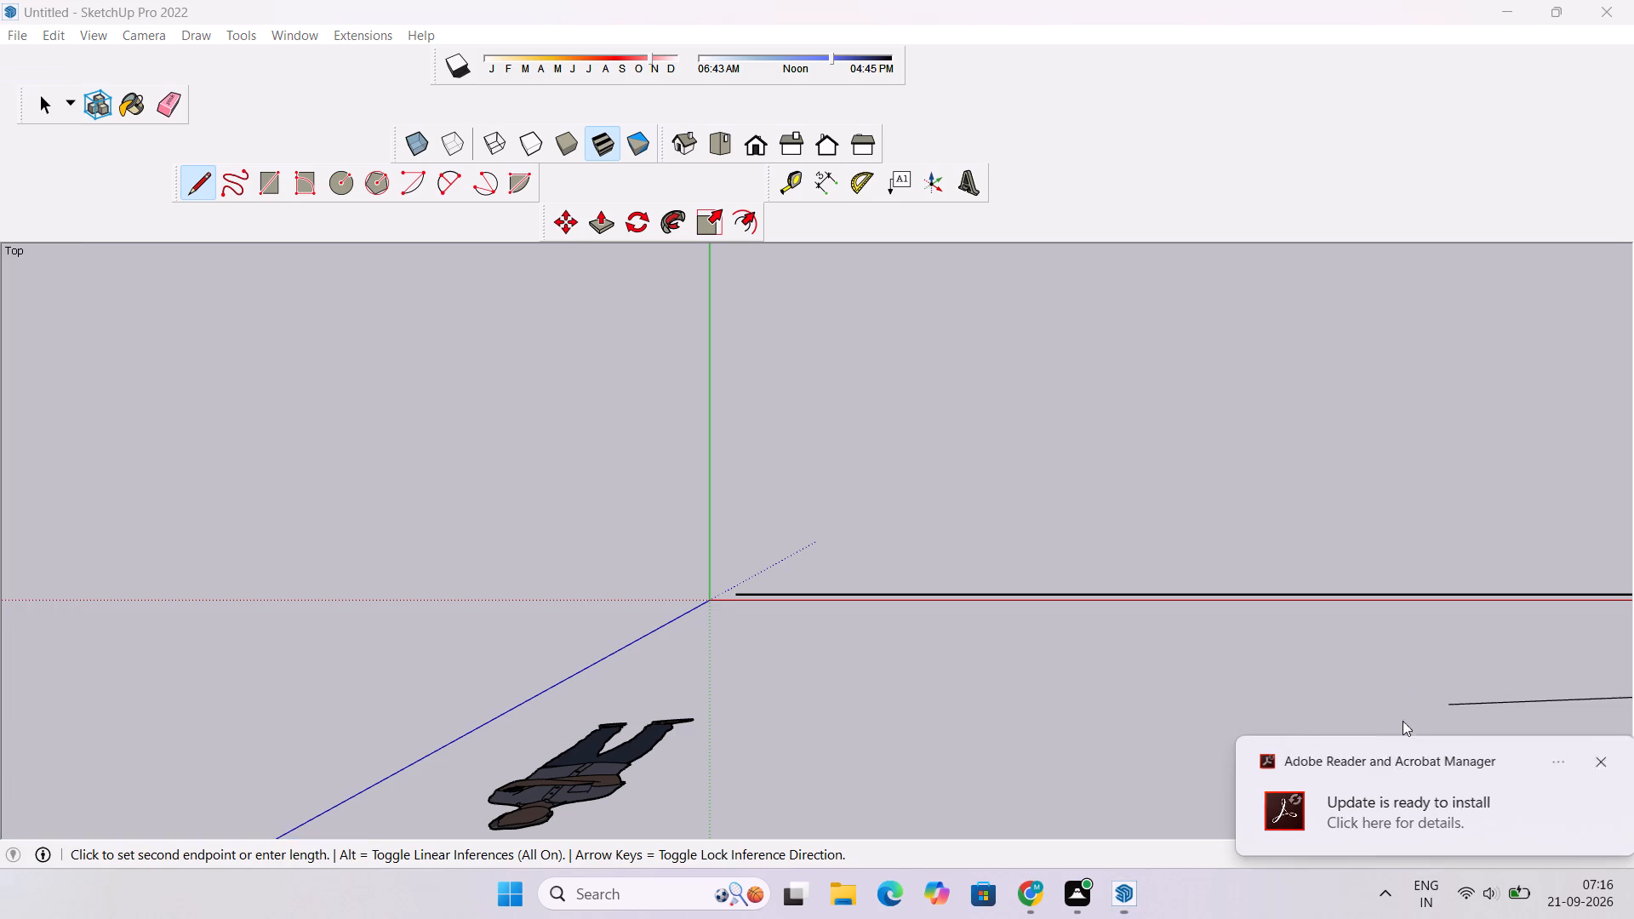
scroll(854, 592, "down", 7)
scroll(786, 580, "up", 9)
key("space")
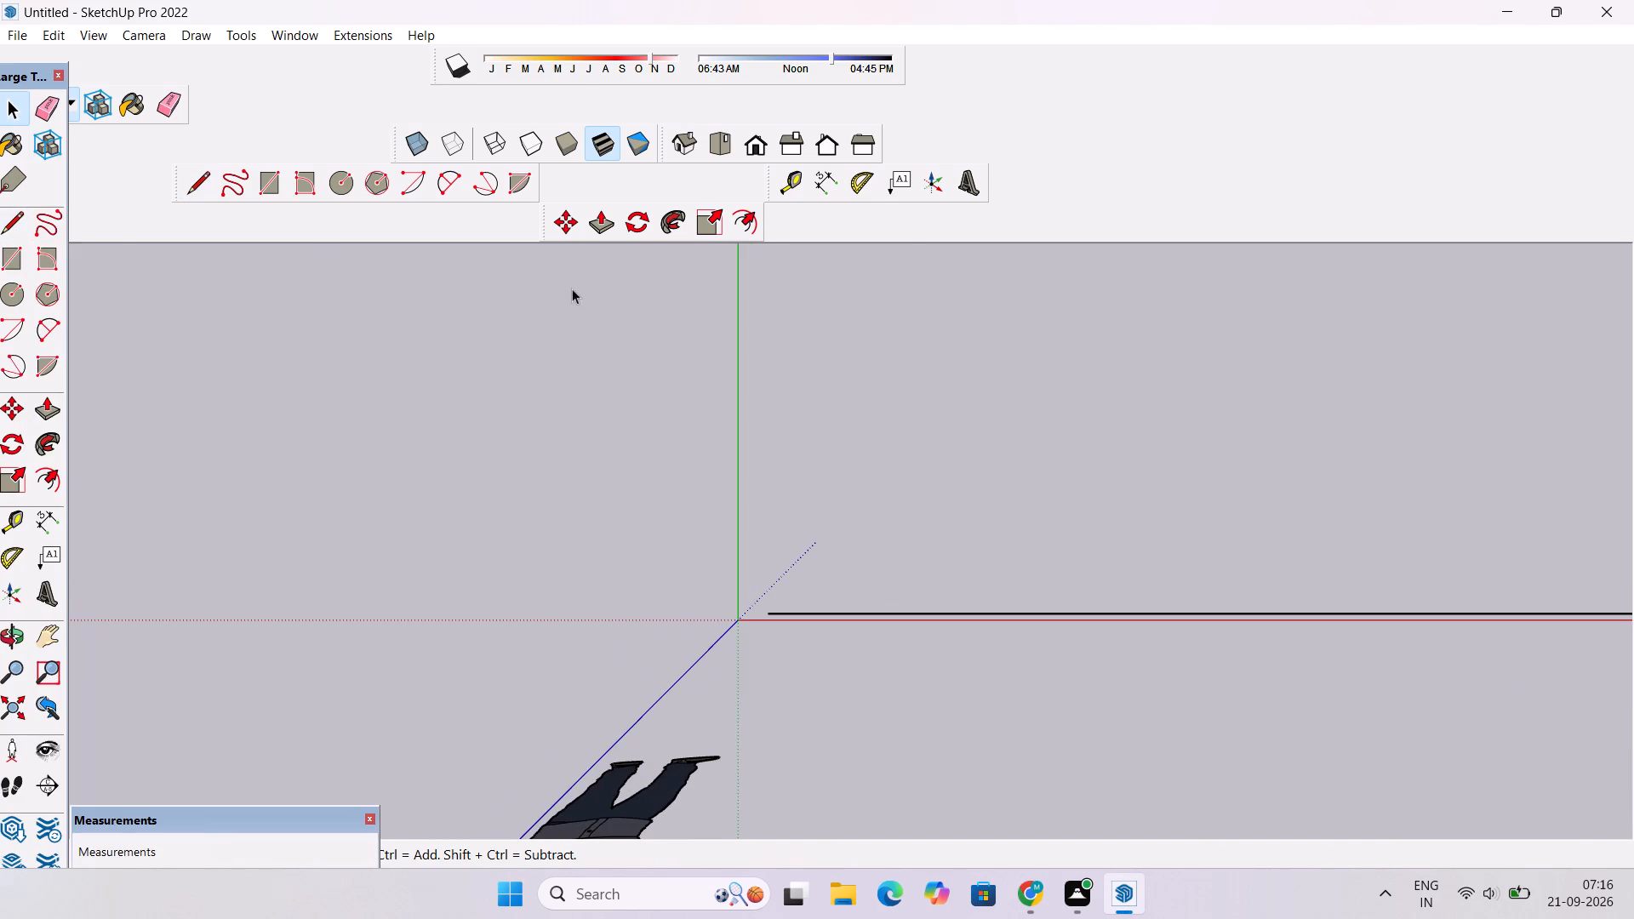
Draw a 50' line from the far end of the 60' edge, parallel to the green axis in the positive direction.
left_click(43, 641)
left_click_drag(970, 592, 409, 540)
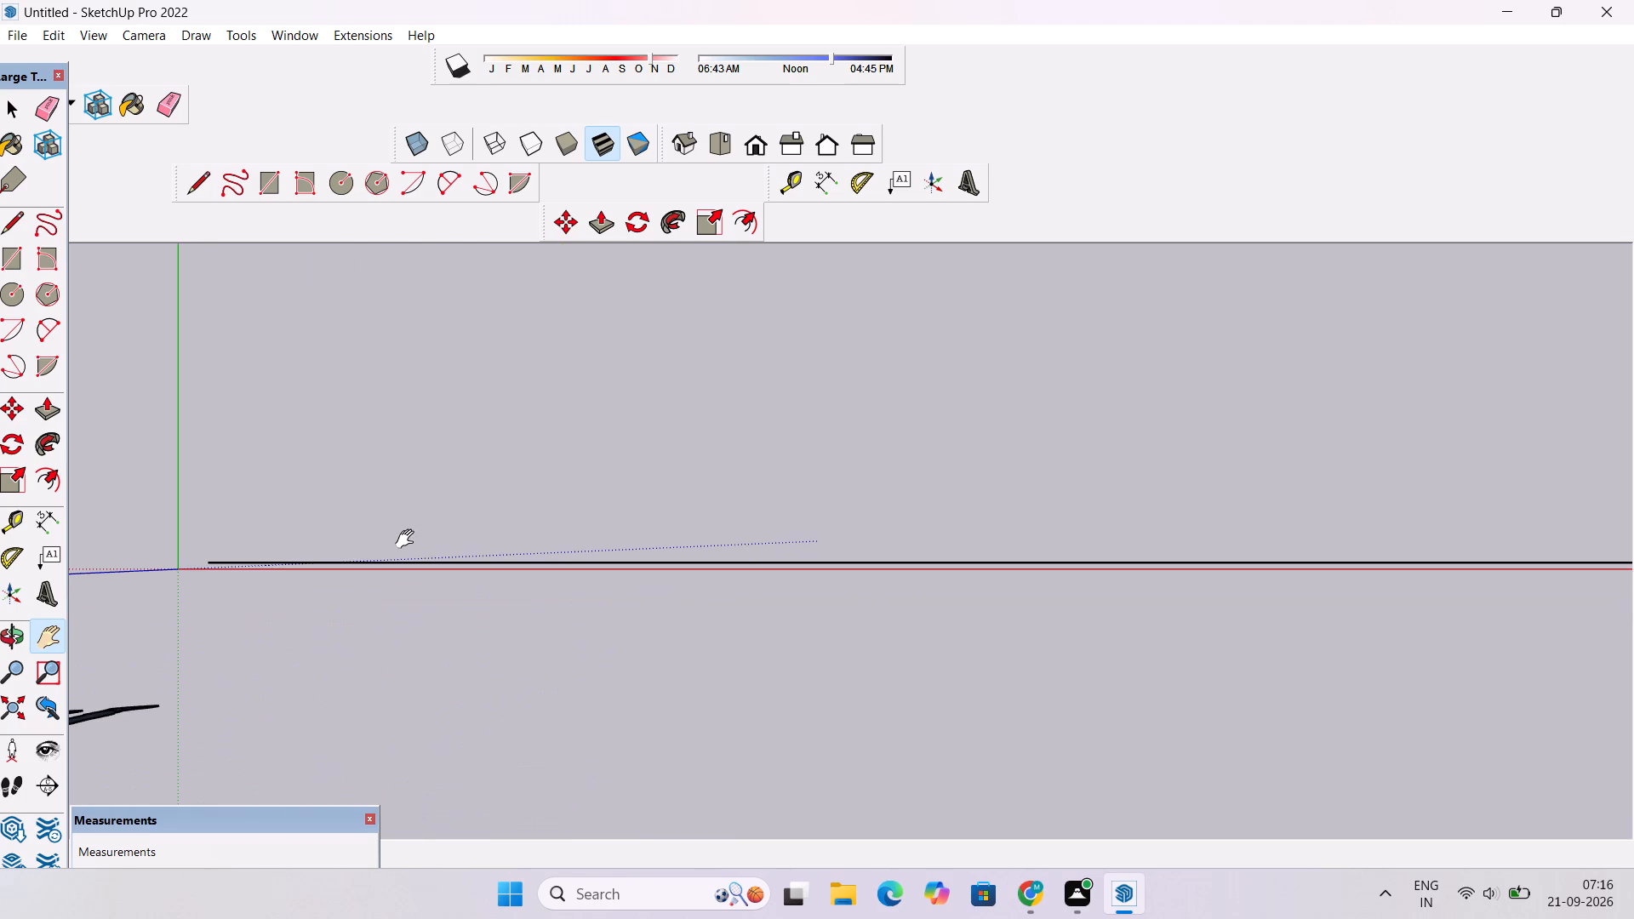
scroll(521, 527, "down", 4)
left_click_drag(691, 541, 598, 530)
scroll(598, 530, "down", 4)
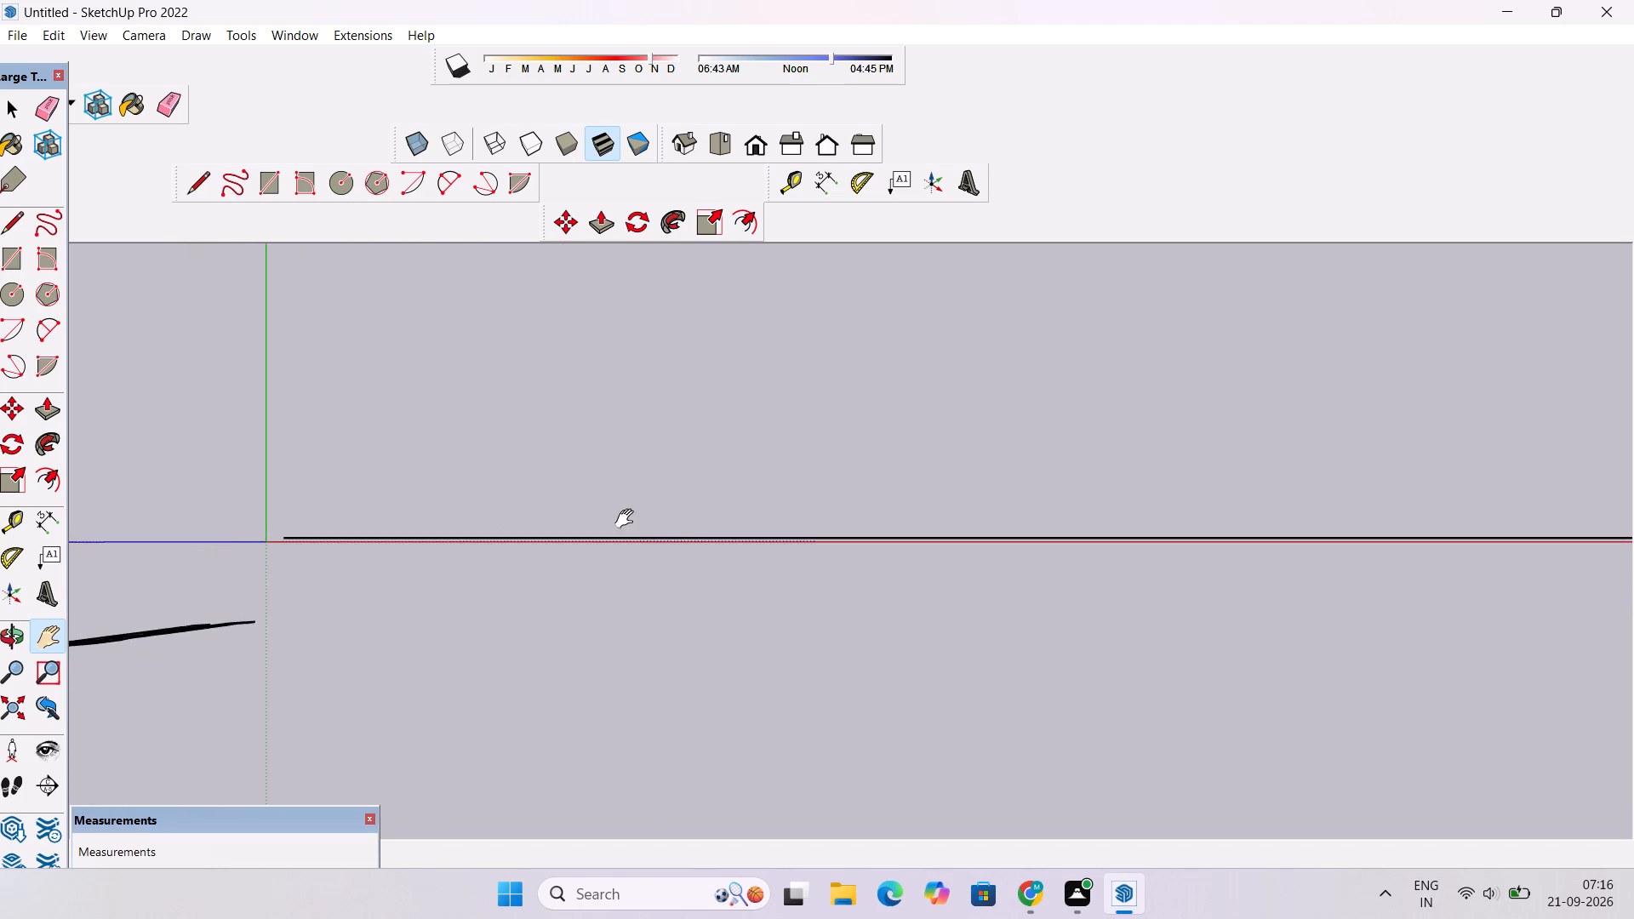
left_click_drag(734, 515, 528, 484)
left_click_drag(889, 446, 685, 486)
scroll(697, 478, "down", 9)
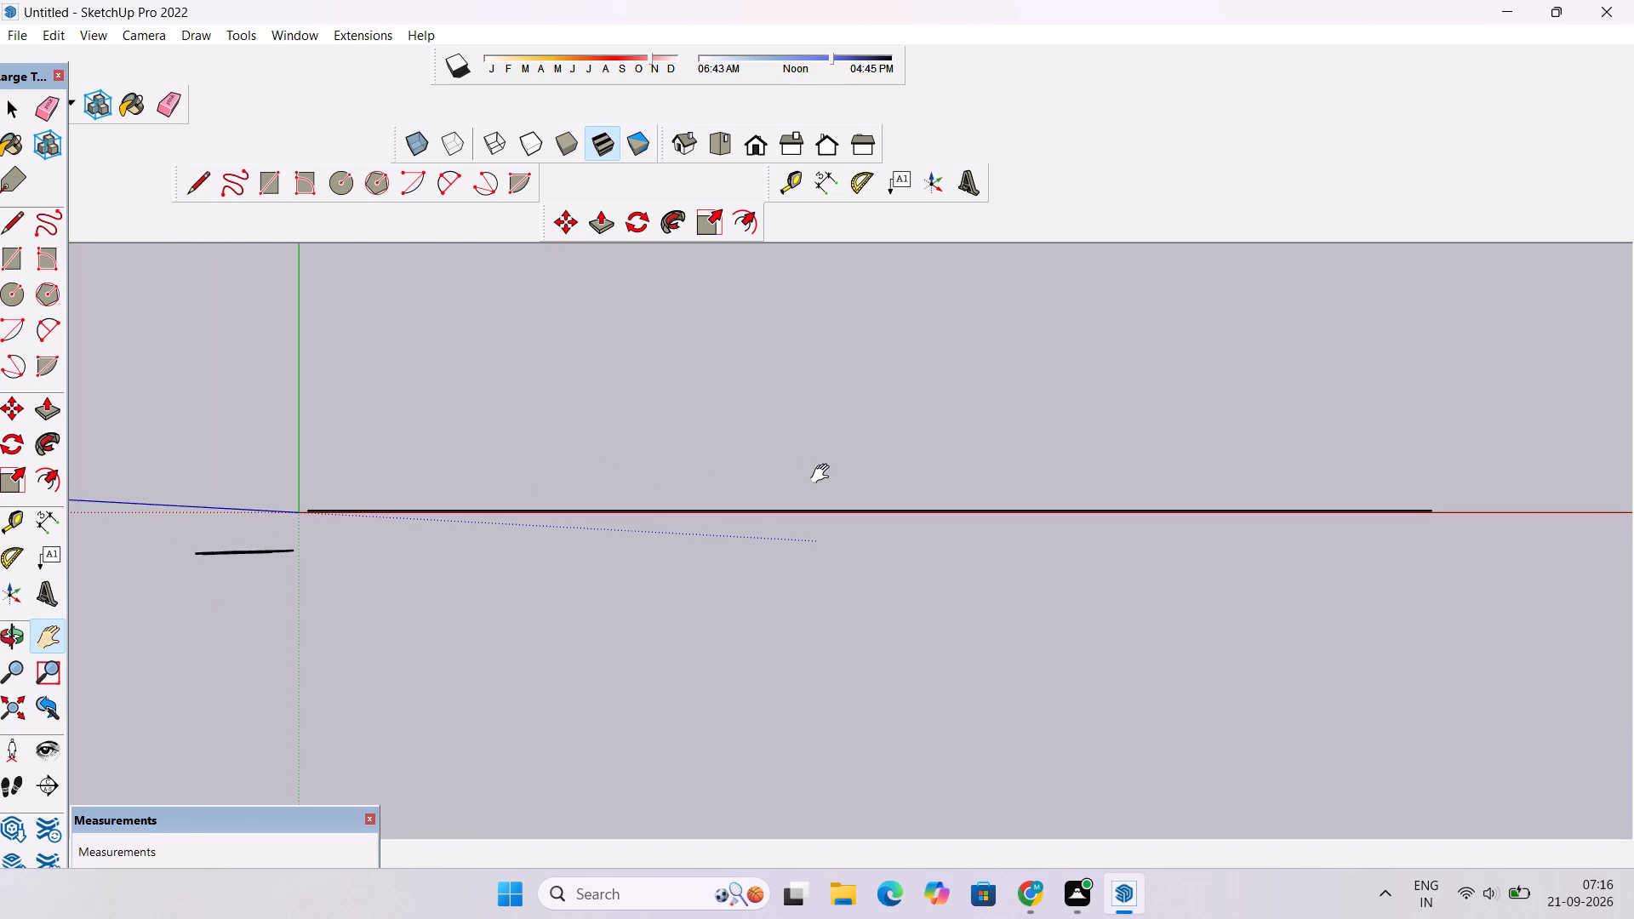
left_click_drag(837, 482, 784, 491)
scroll(768, 551, "up", 4)
scroll(735, 535, "down", 11)
key("l")
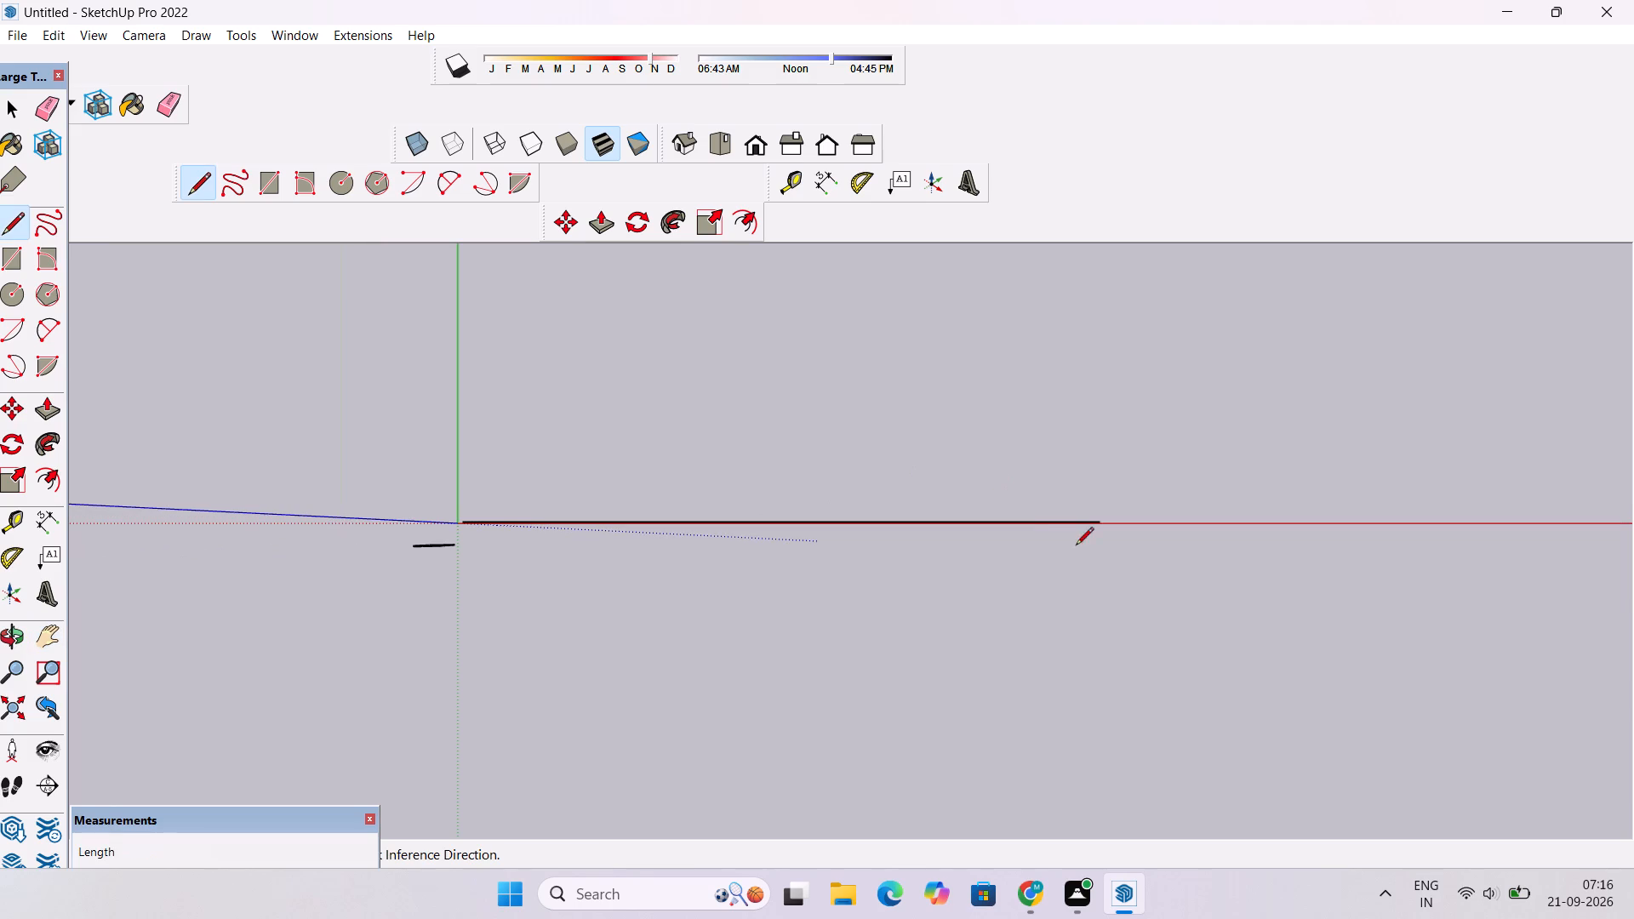
left_click(1096, 524)
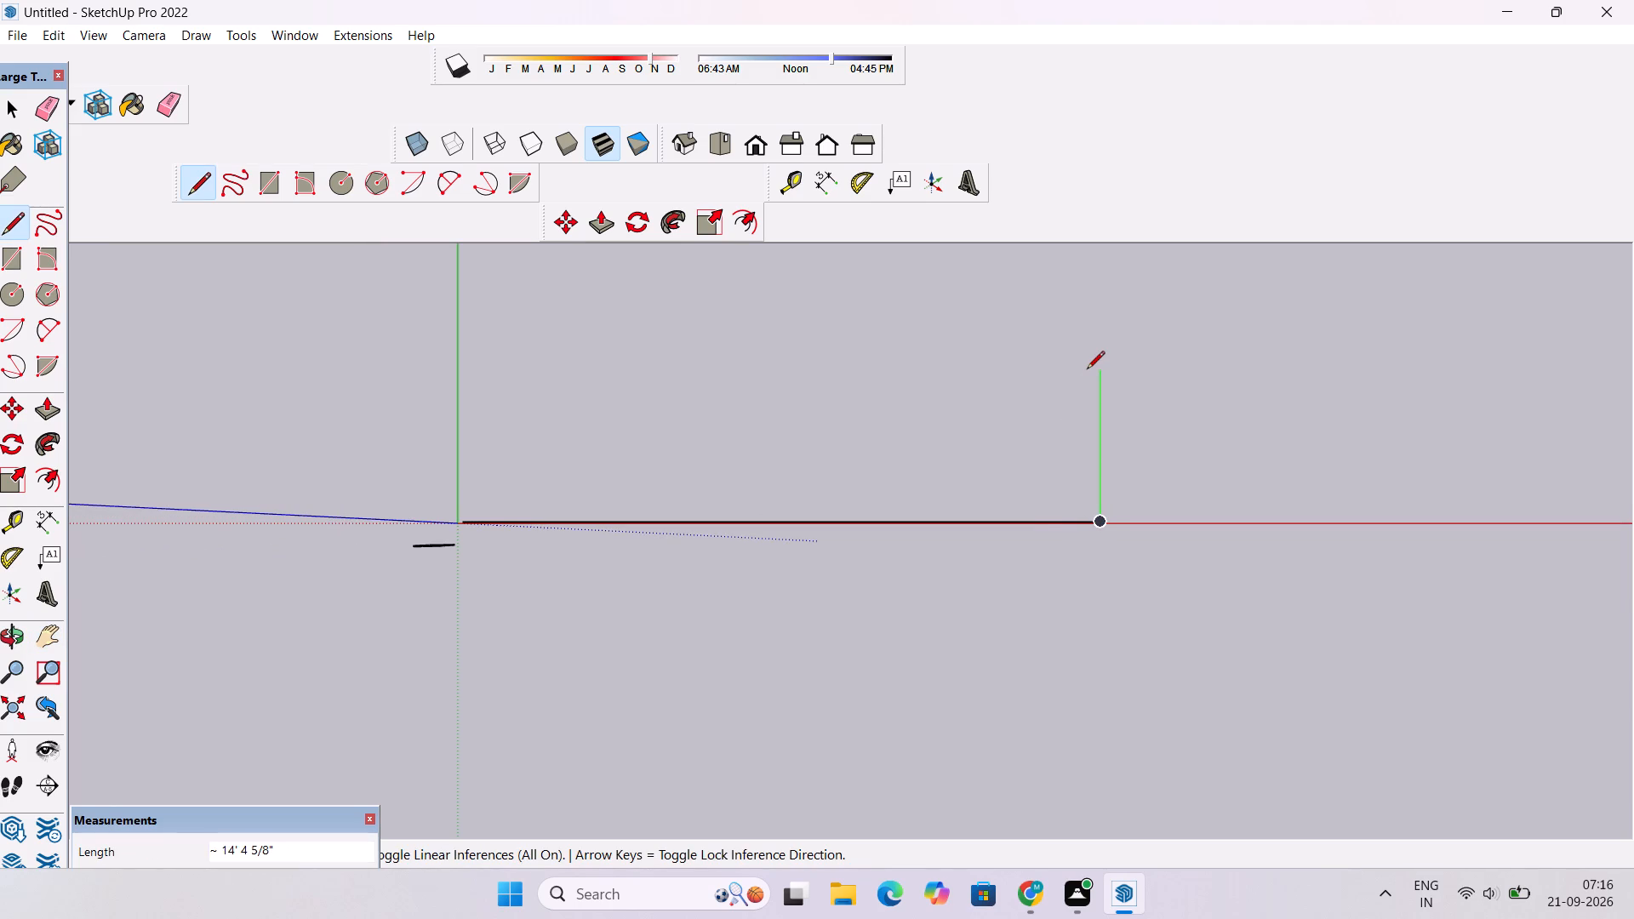
key("8")
key("BackSpace")
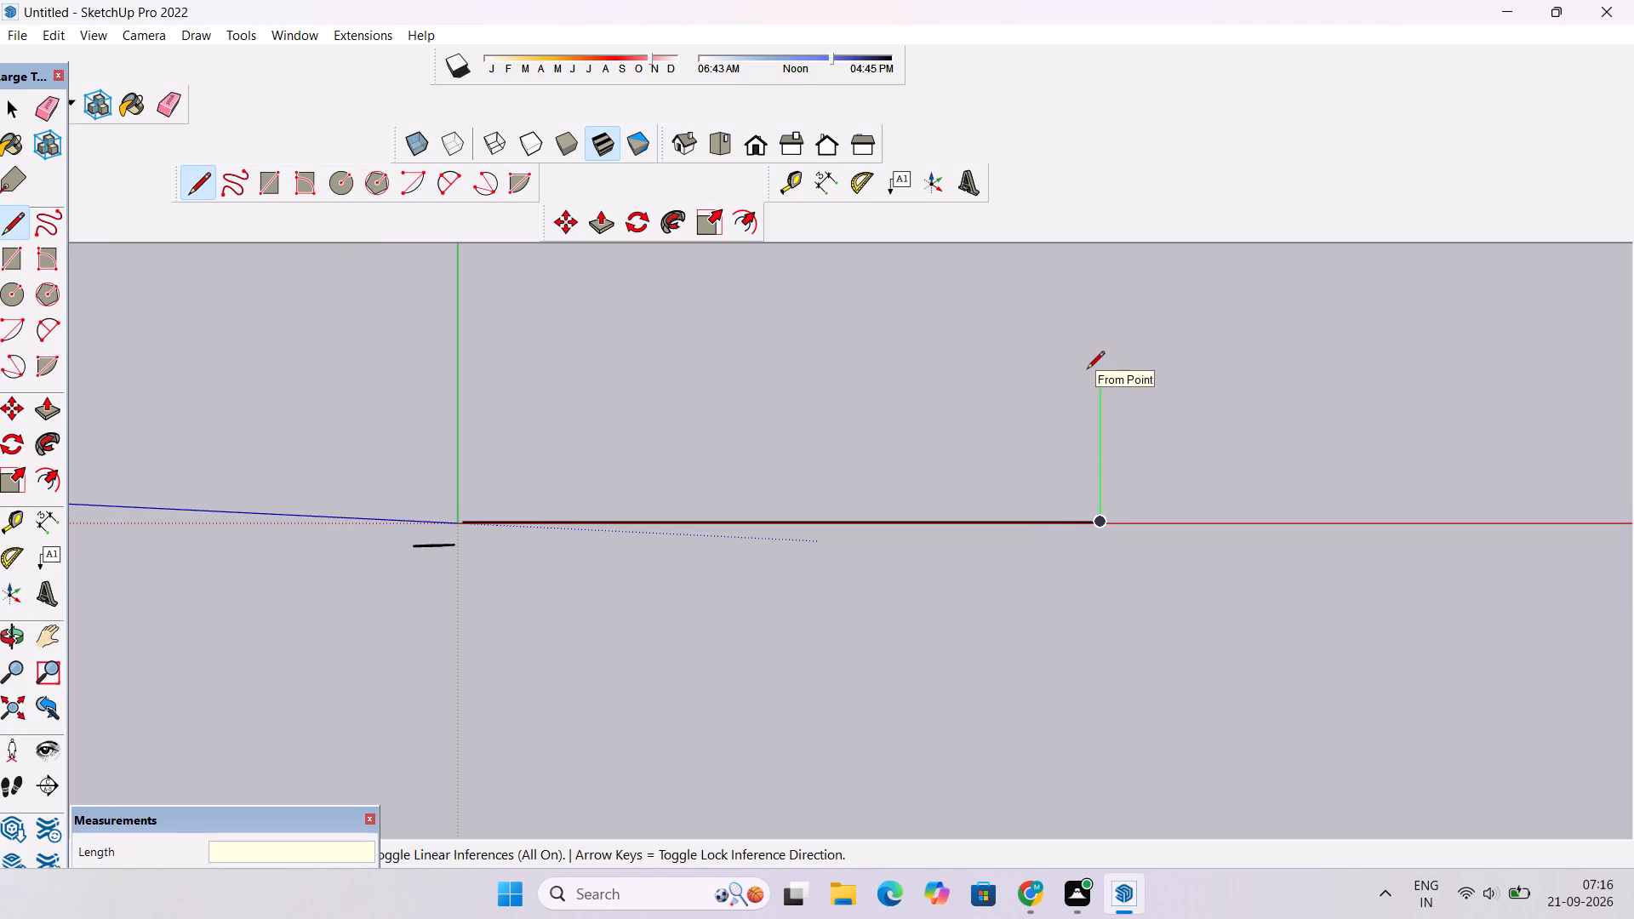
type("50'")
key("Return")
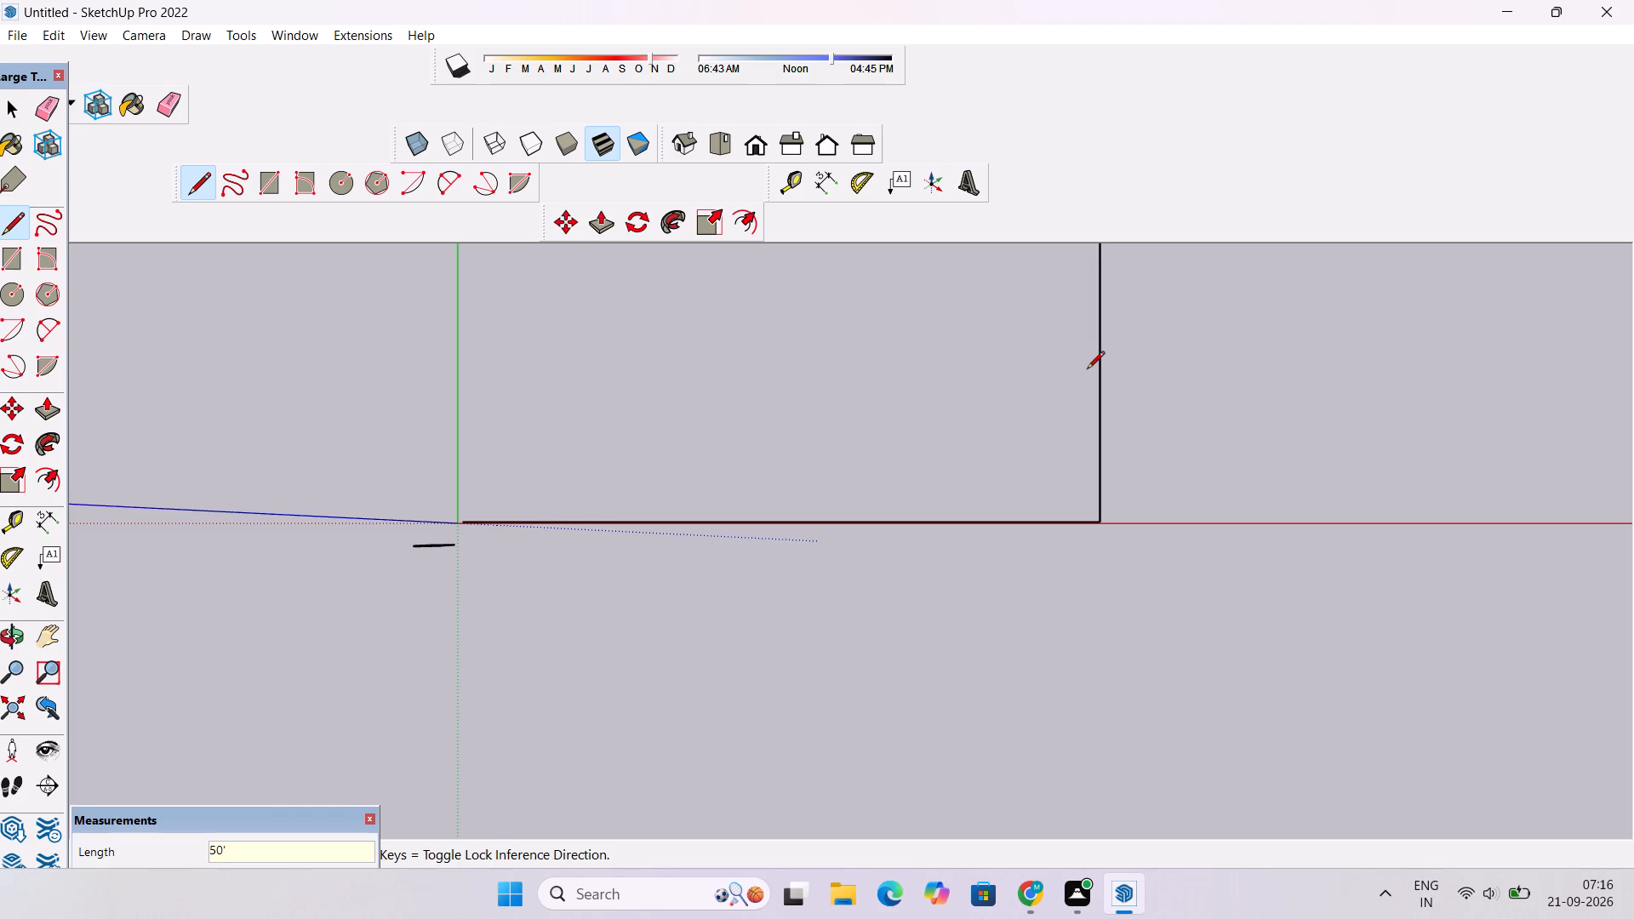
Close the outline into a rectangle with a 60' edge parallel to the red axis and a 50' edge back to the starting corner.
scroll(1110, 442, "down", 15)
scroll(1072, 317, "up", 9)
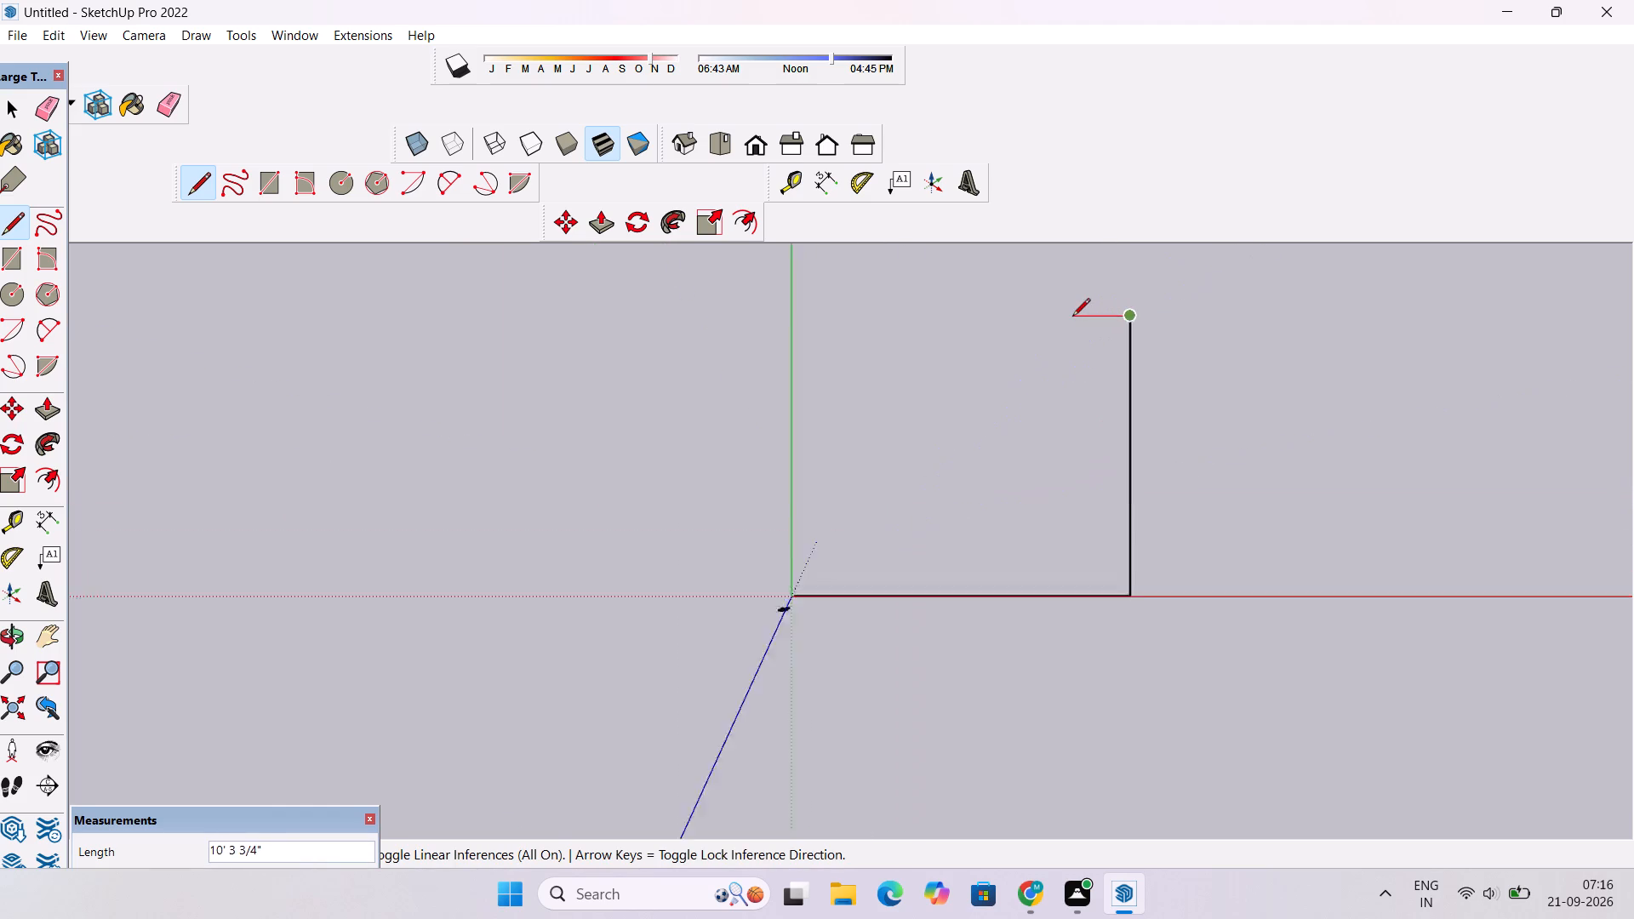
scroll(1072, 317, "up", 2)
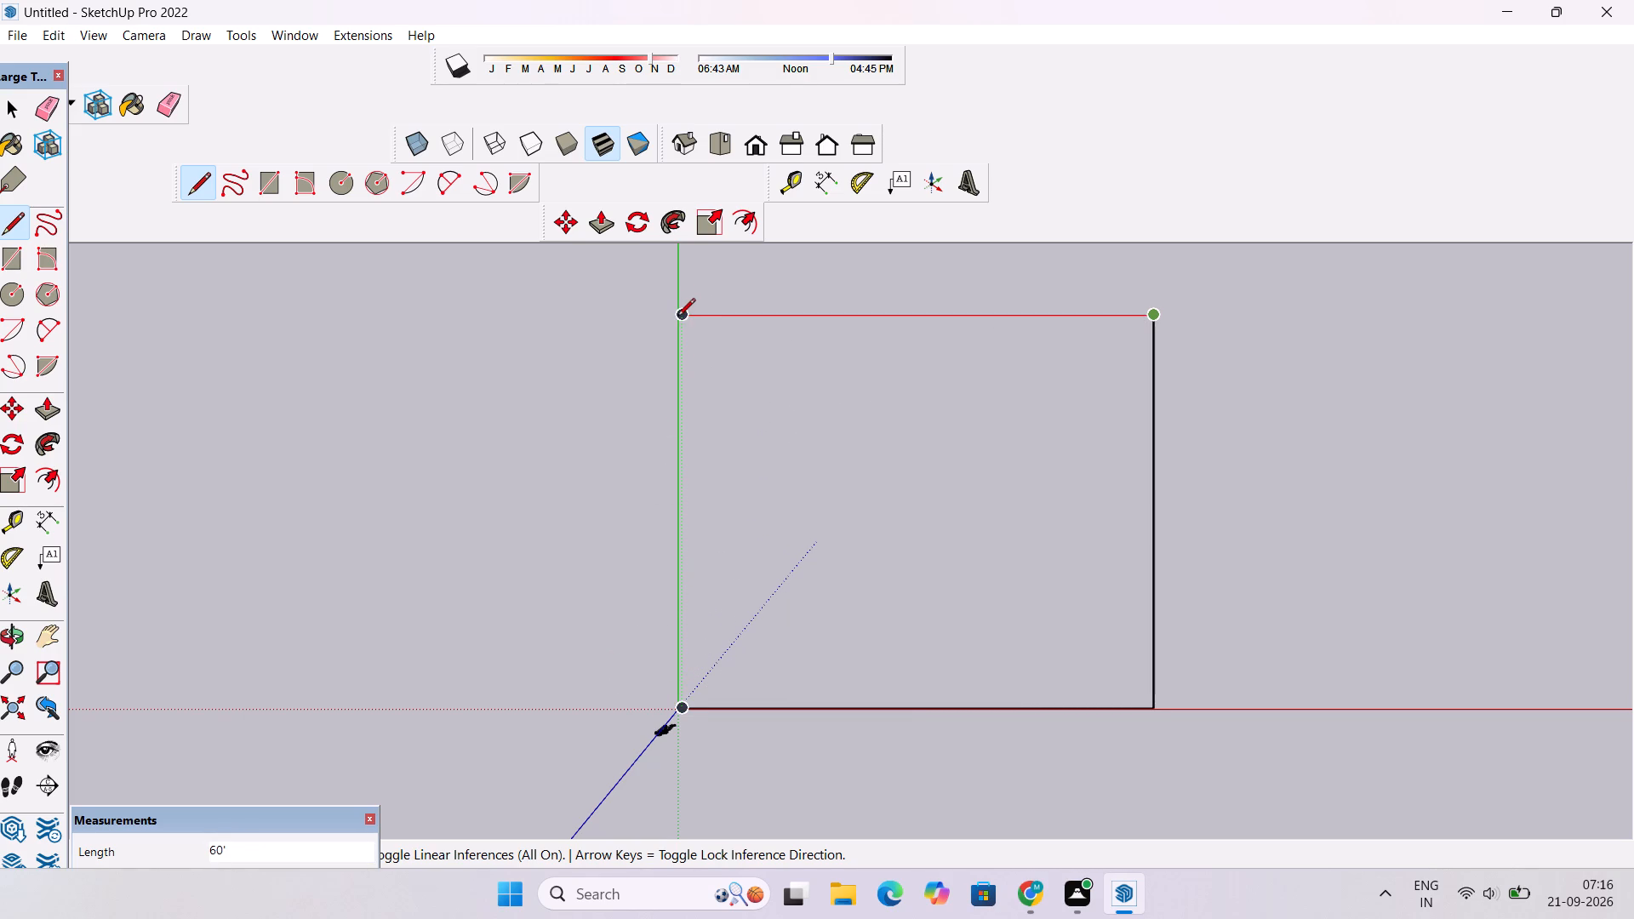
left_click(677, 317)
left_click(683, 705)
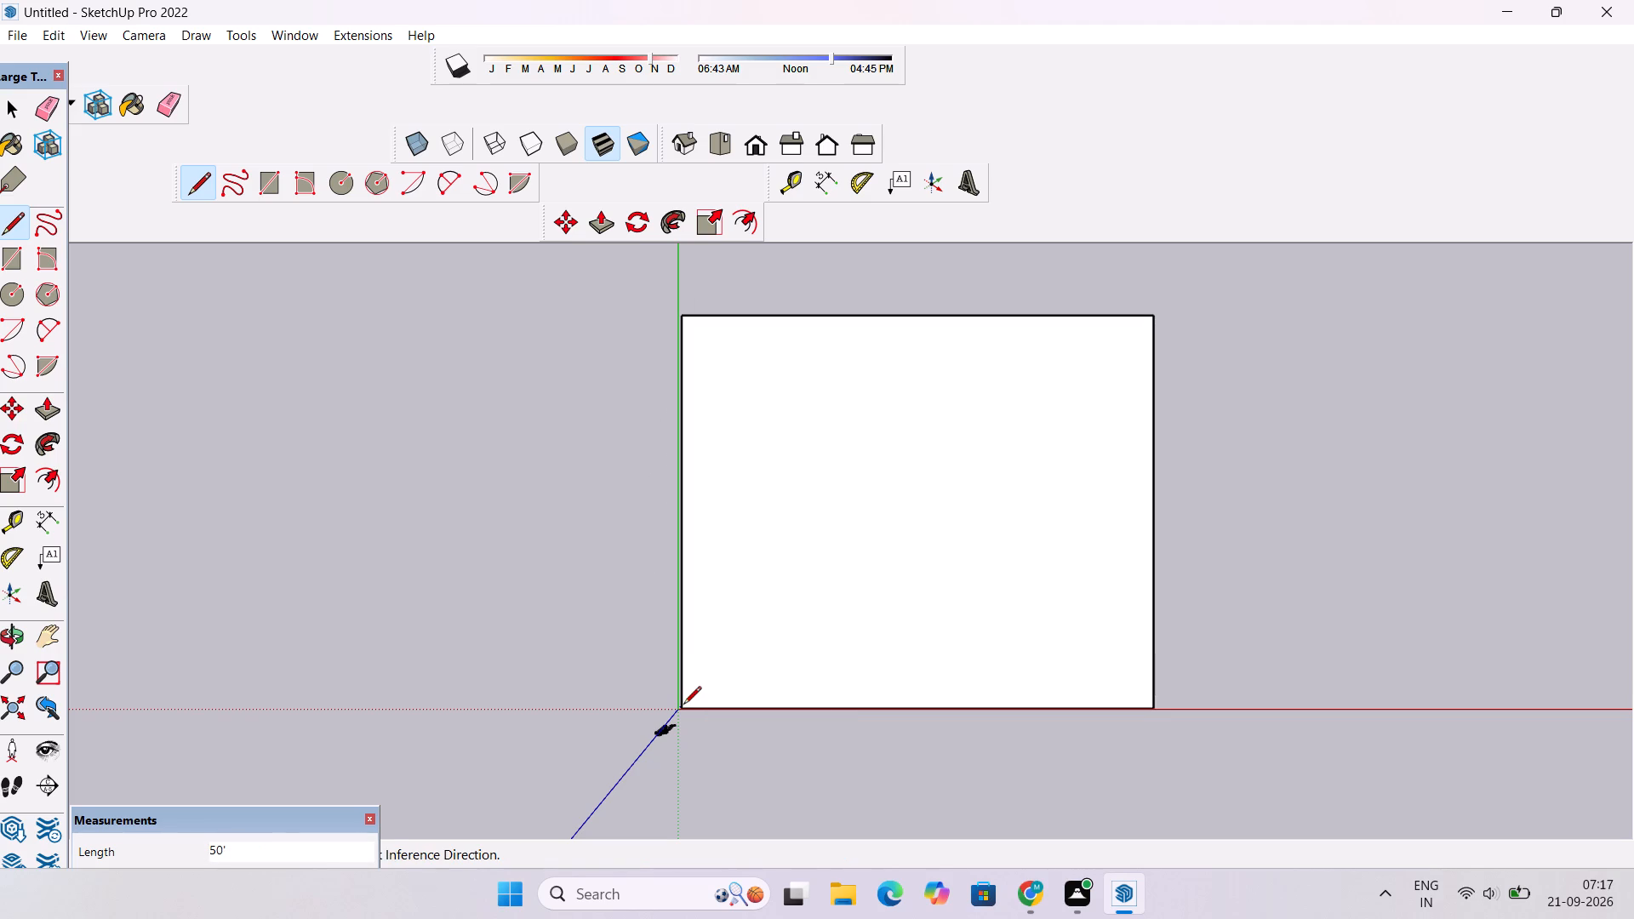
key("space")
key("space")
key("space")
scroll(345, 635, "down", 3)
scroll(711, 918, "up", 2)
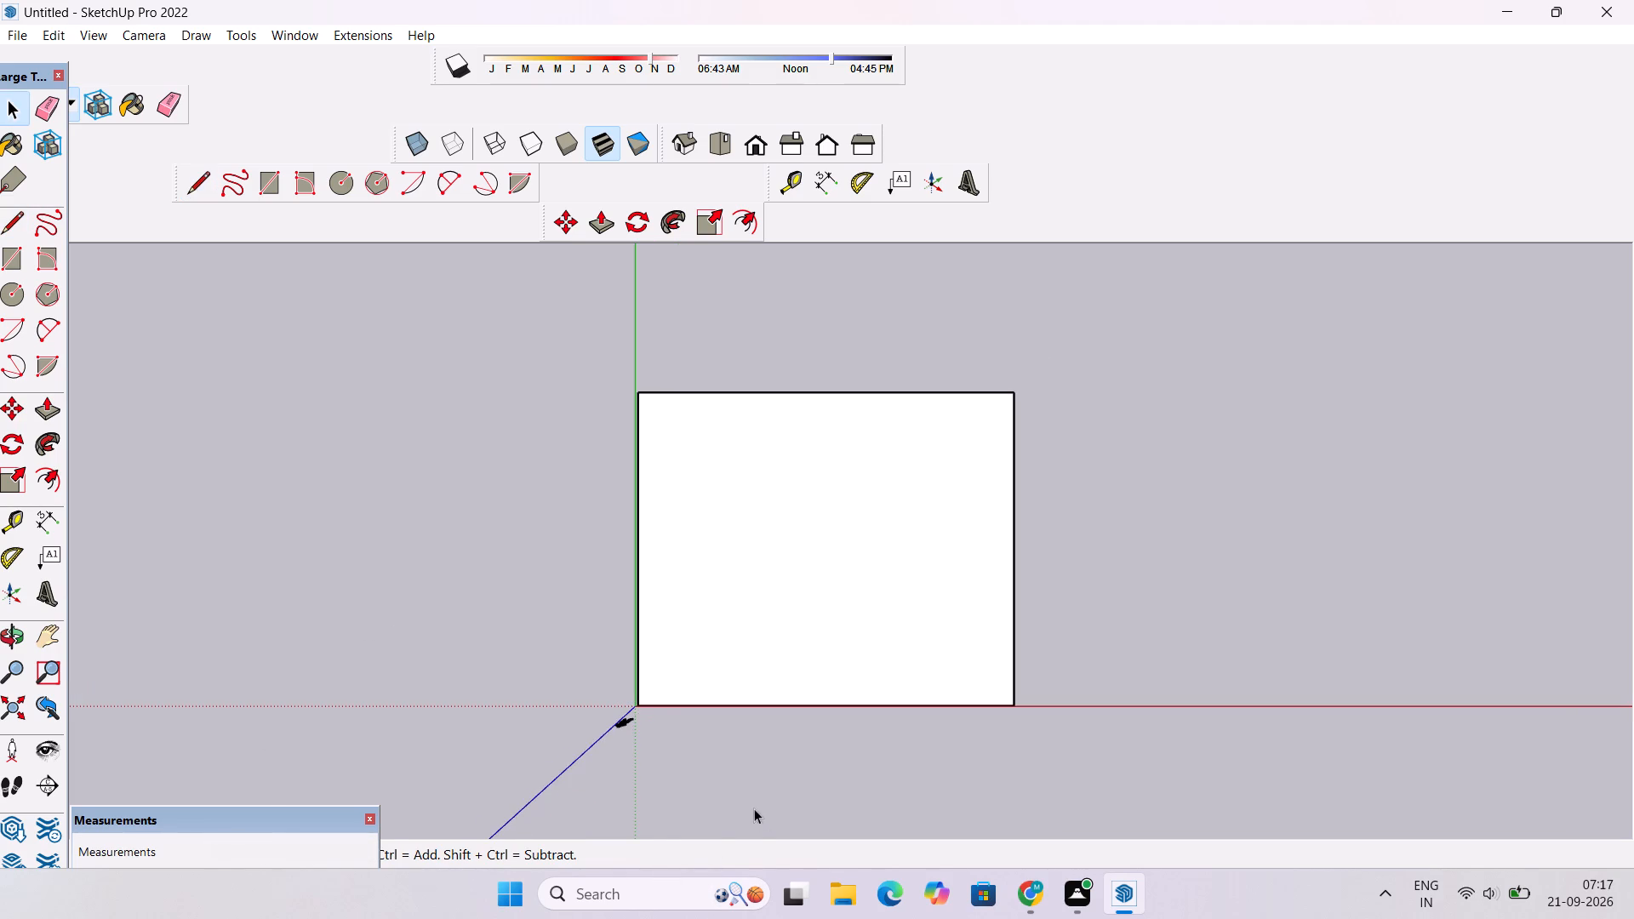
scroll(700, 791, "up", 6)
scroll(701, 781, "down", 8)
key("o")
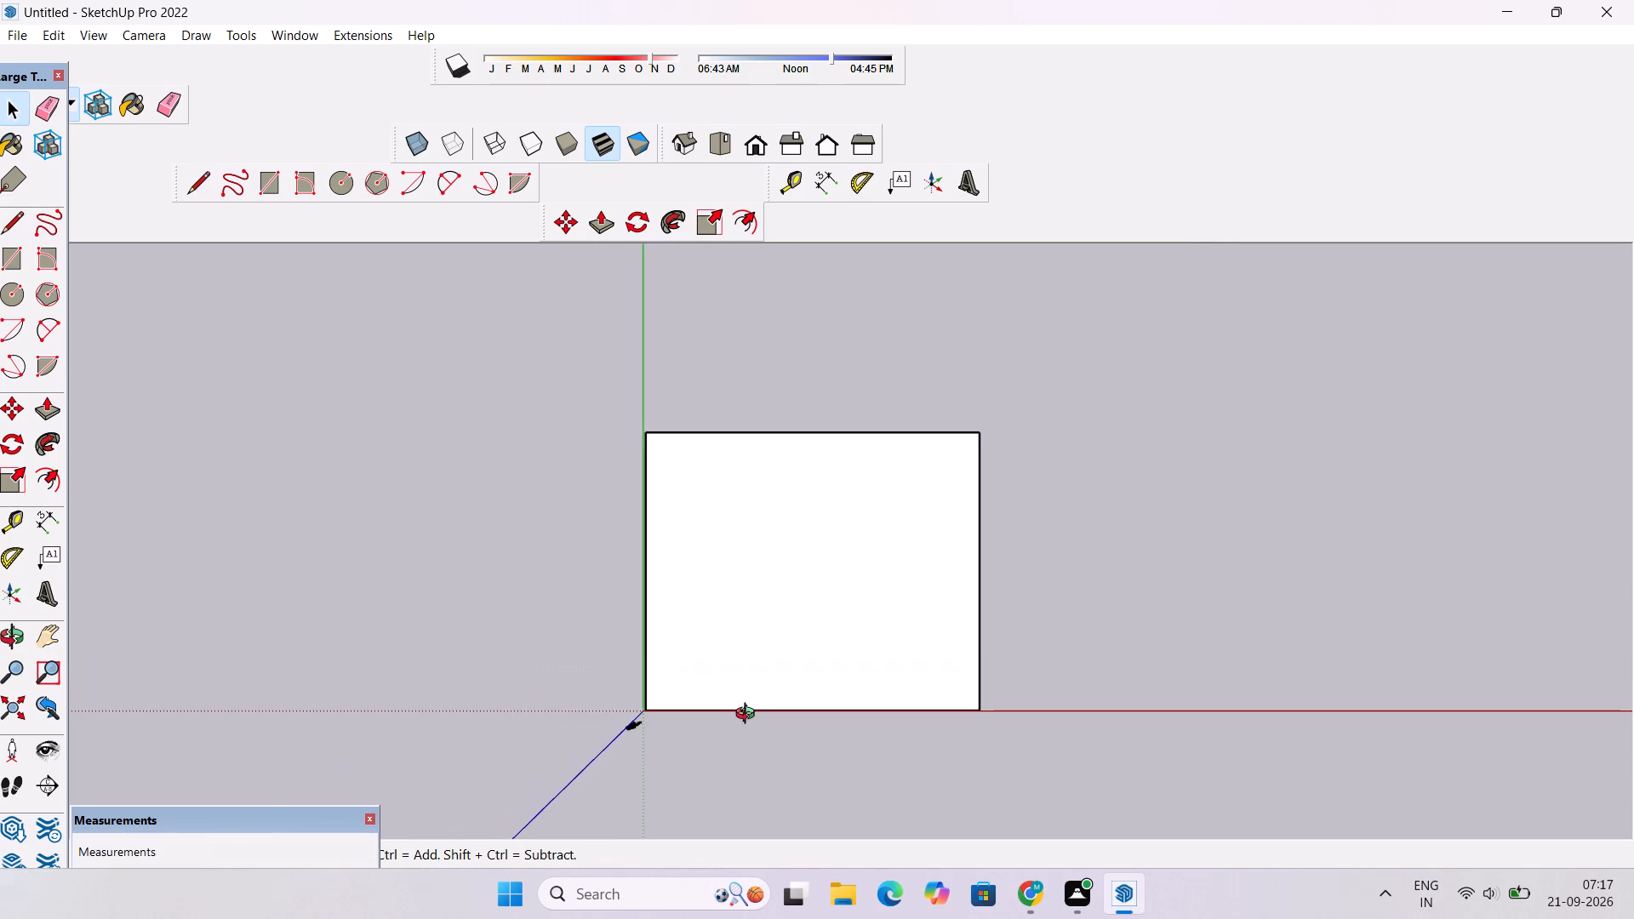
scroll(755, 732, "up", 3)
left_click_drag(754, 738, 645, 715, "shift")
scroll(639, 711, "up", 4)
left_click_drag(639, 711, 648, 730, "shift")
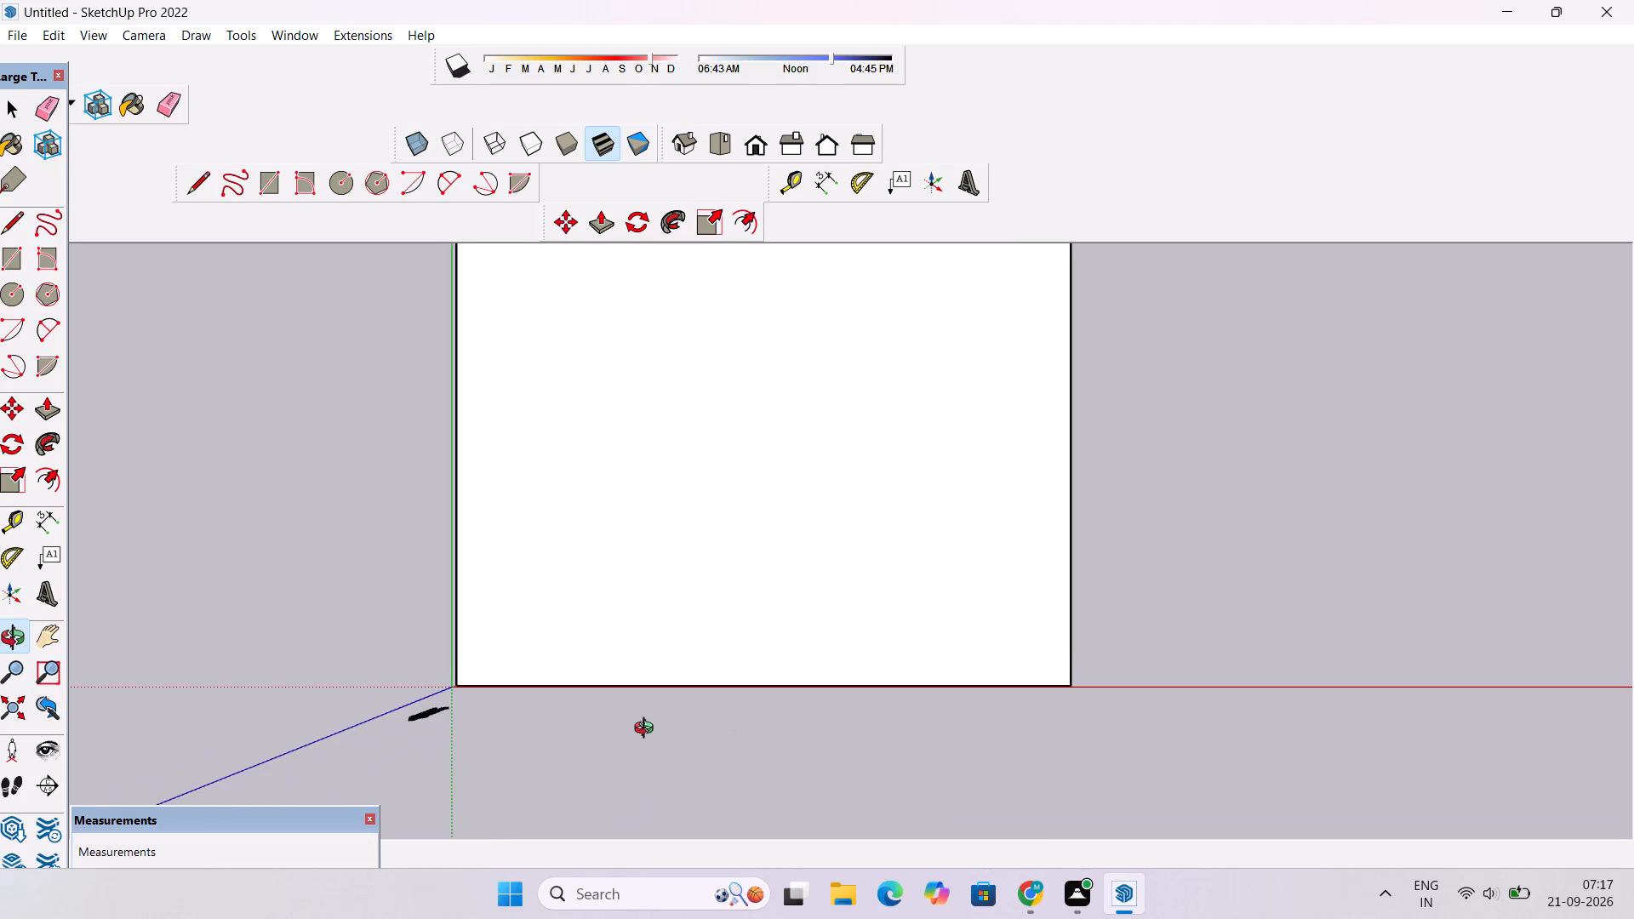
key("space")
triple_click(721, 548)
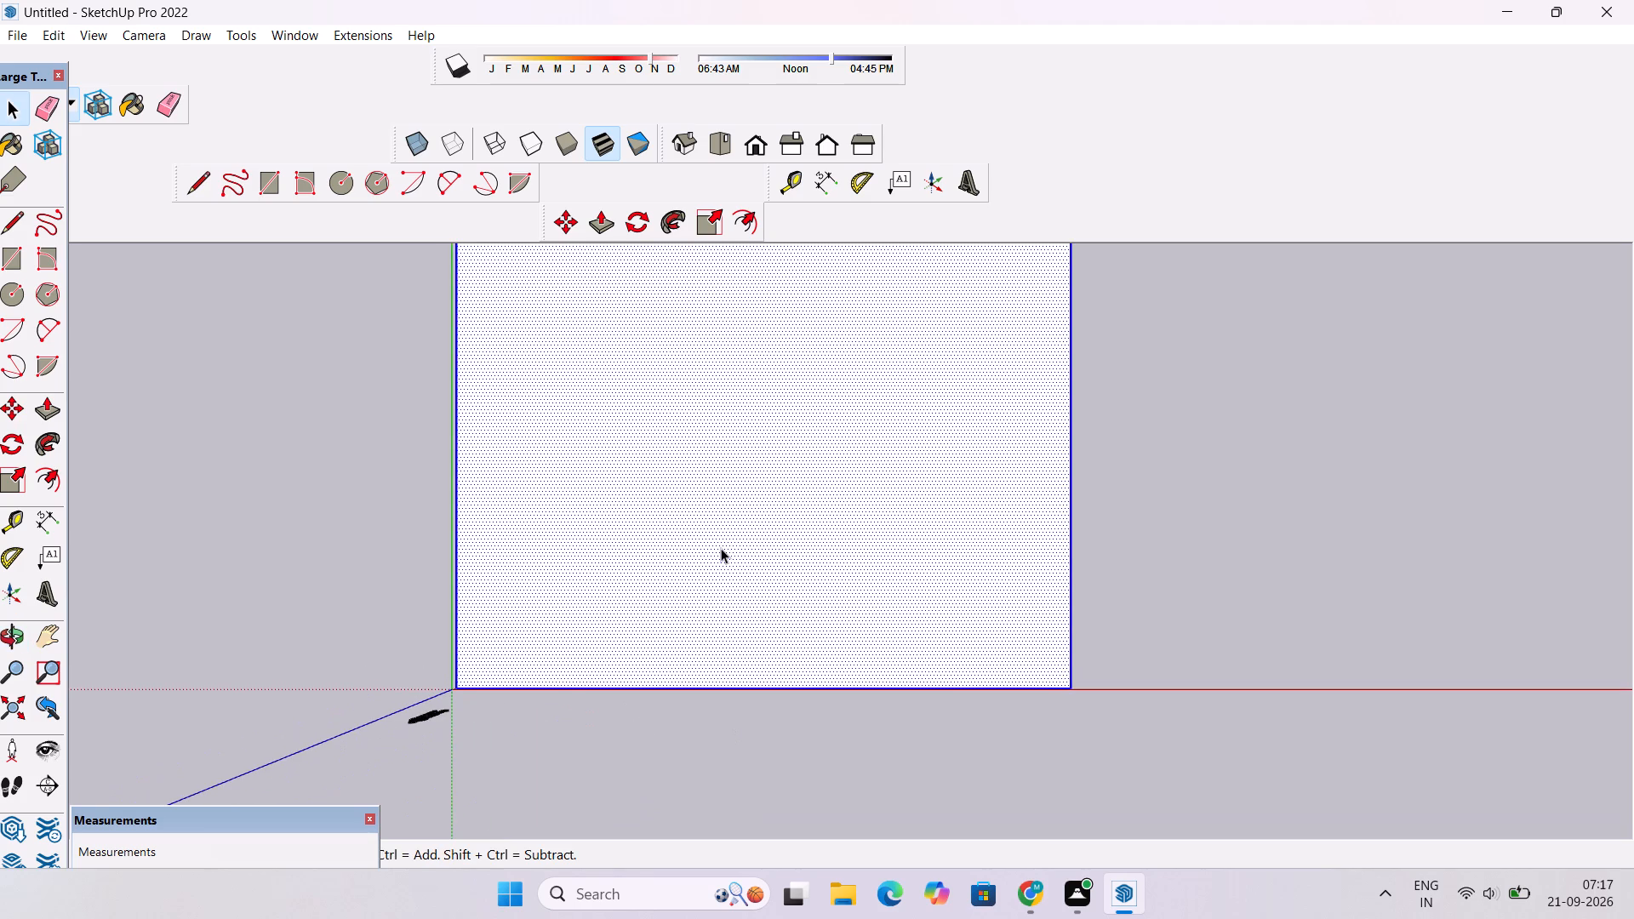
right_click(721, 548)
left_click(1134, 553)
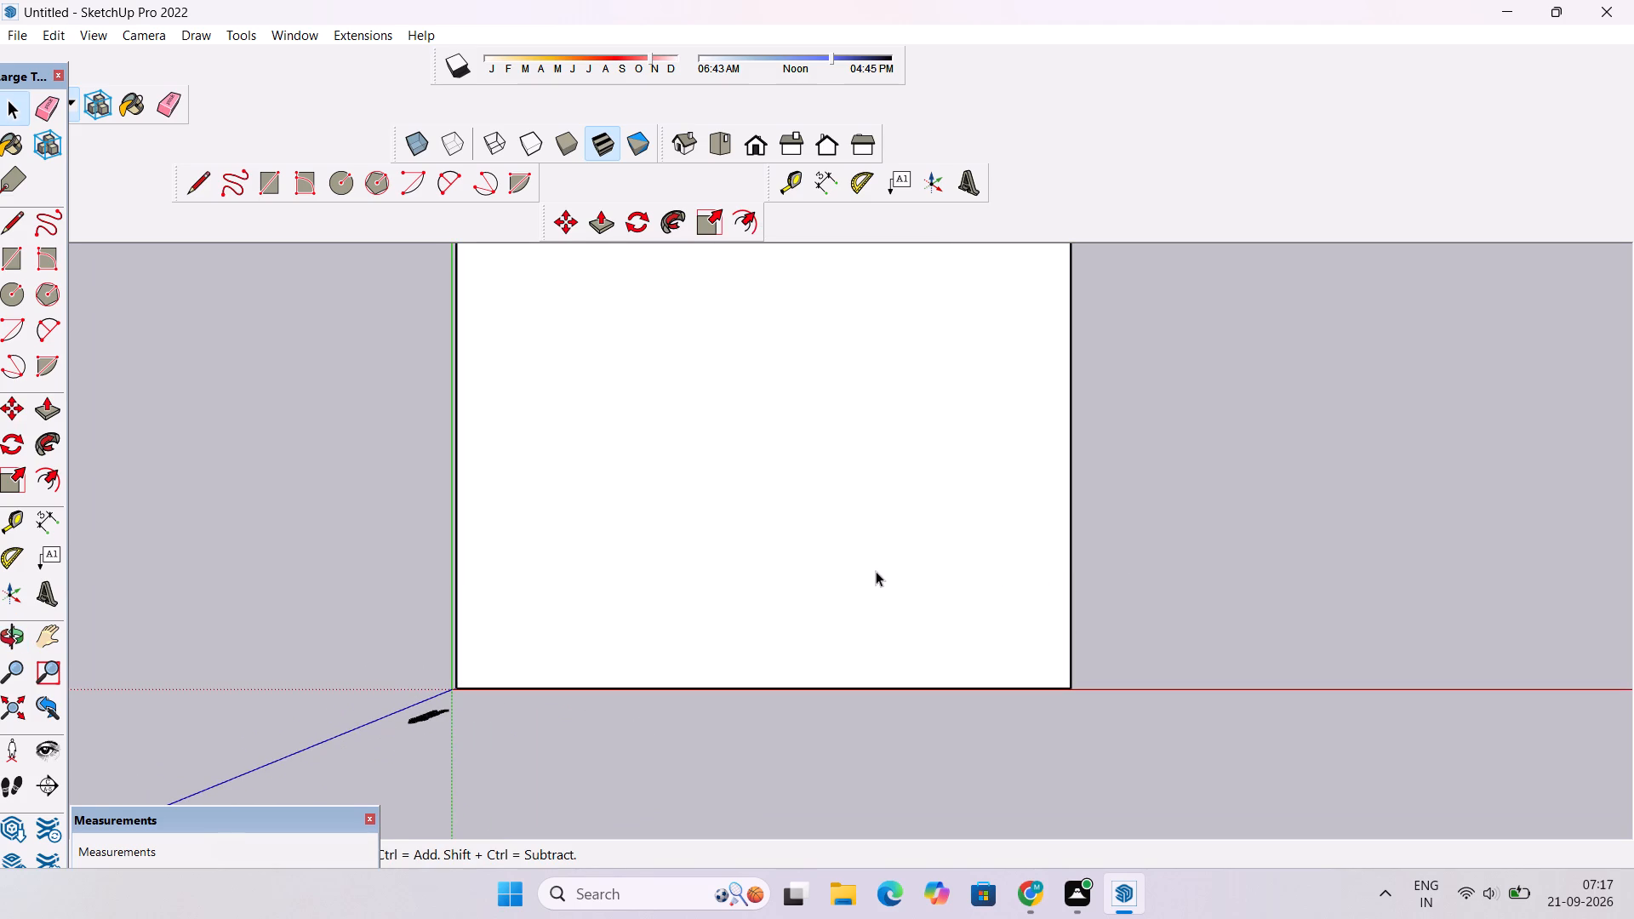
Move the whole rectangle about 80' 3" from its corner near the origin in the positive red axis direction.
triple_click(876, 571)
key("m")
scroll(583, 567, "down", 4)
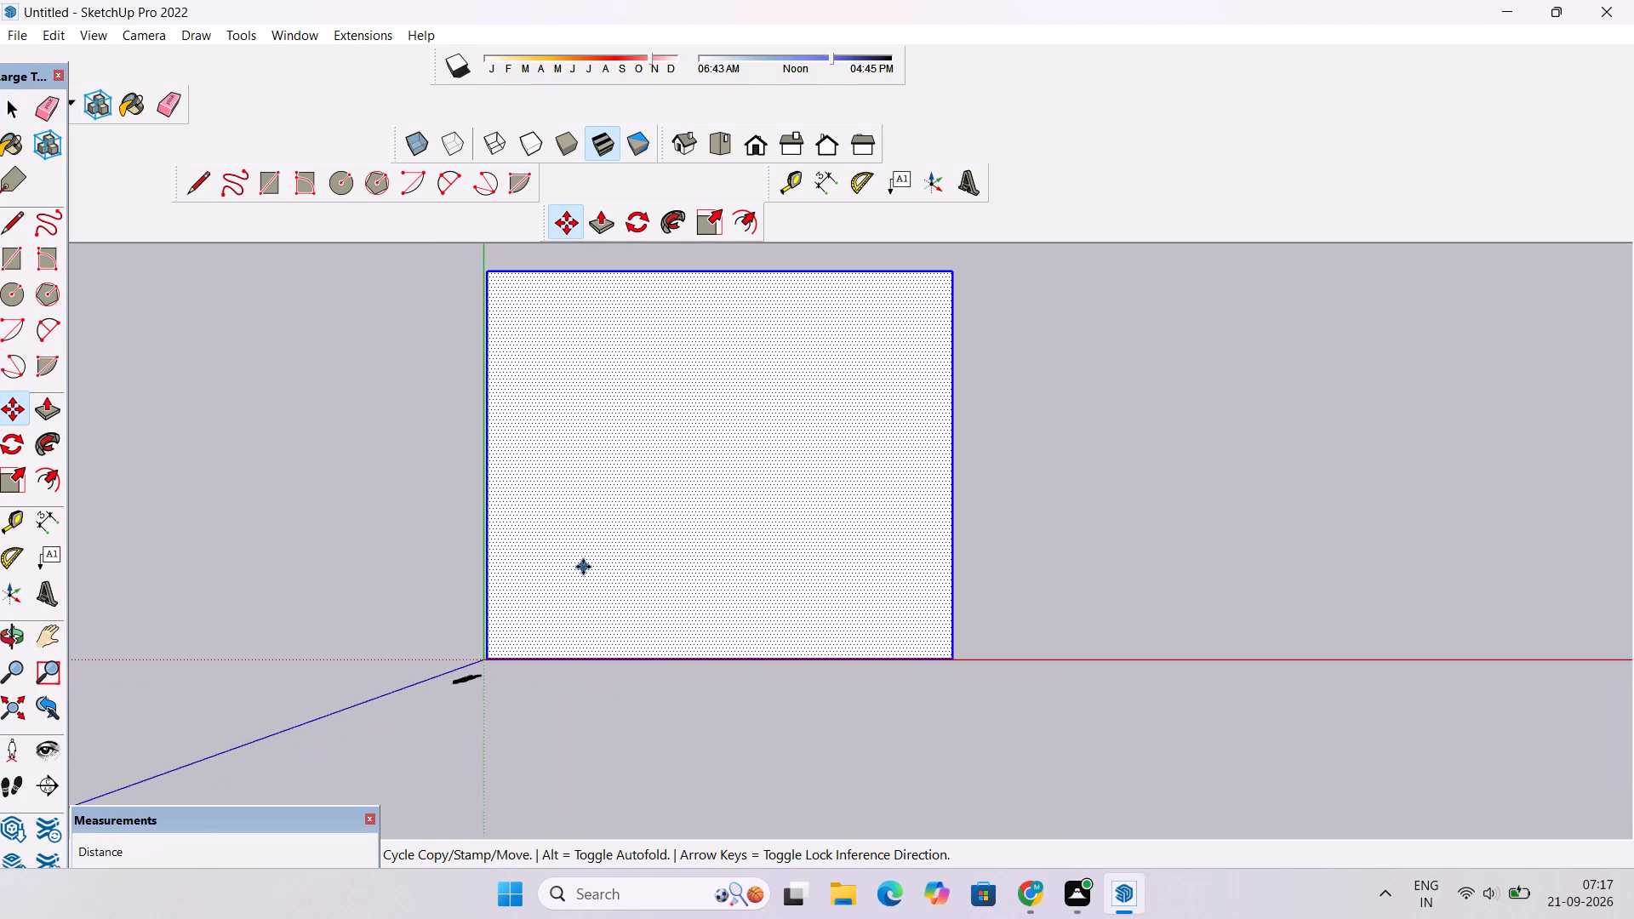
scroll(460, 649, "up", 4)
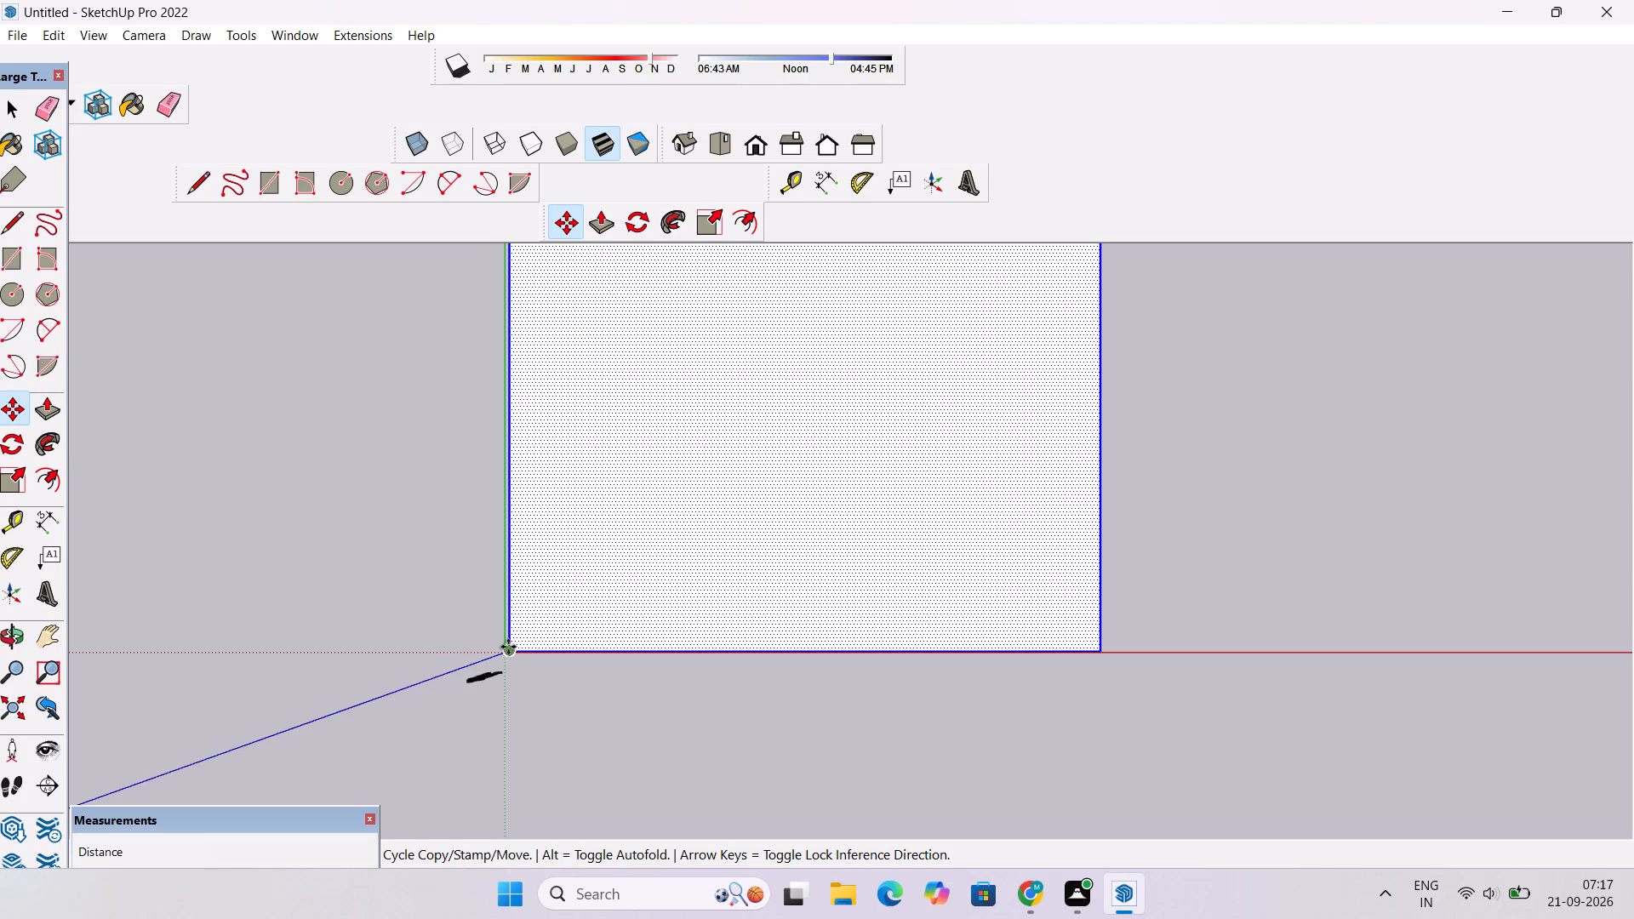
left_click(508, 647)
scroll(599, 642, "down", 12)
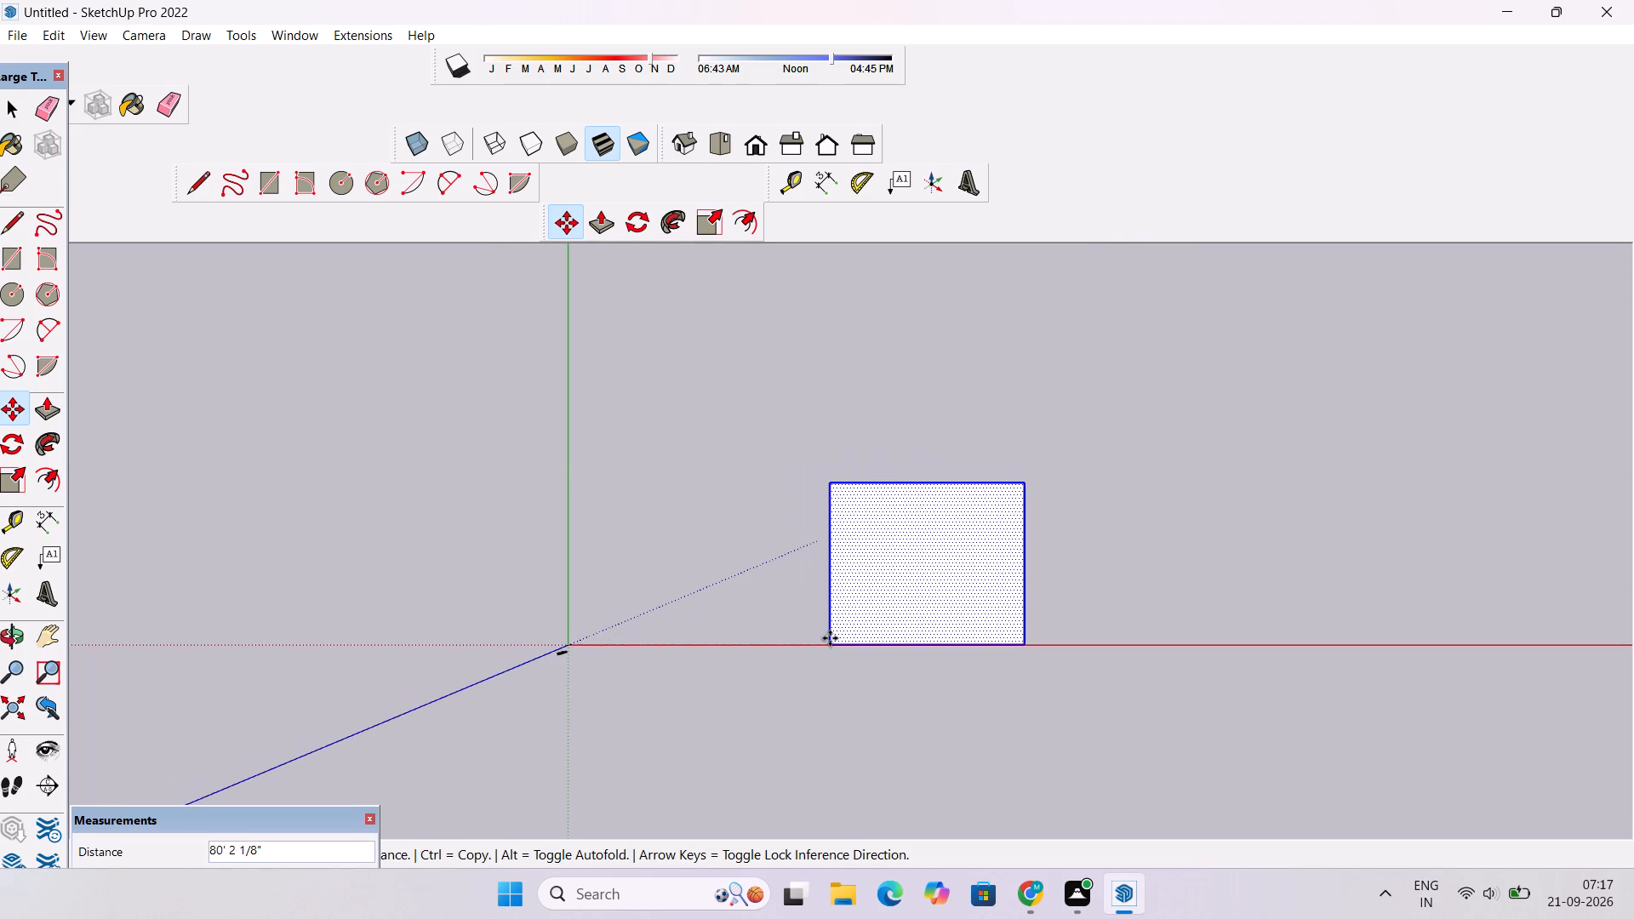
scroll(830, 638, "up", 11)
left_click(831, 654)
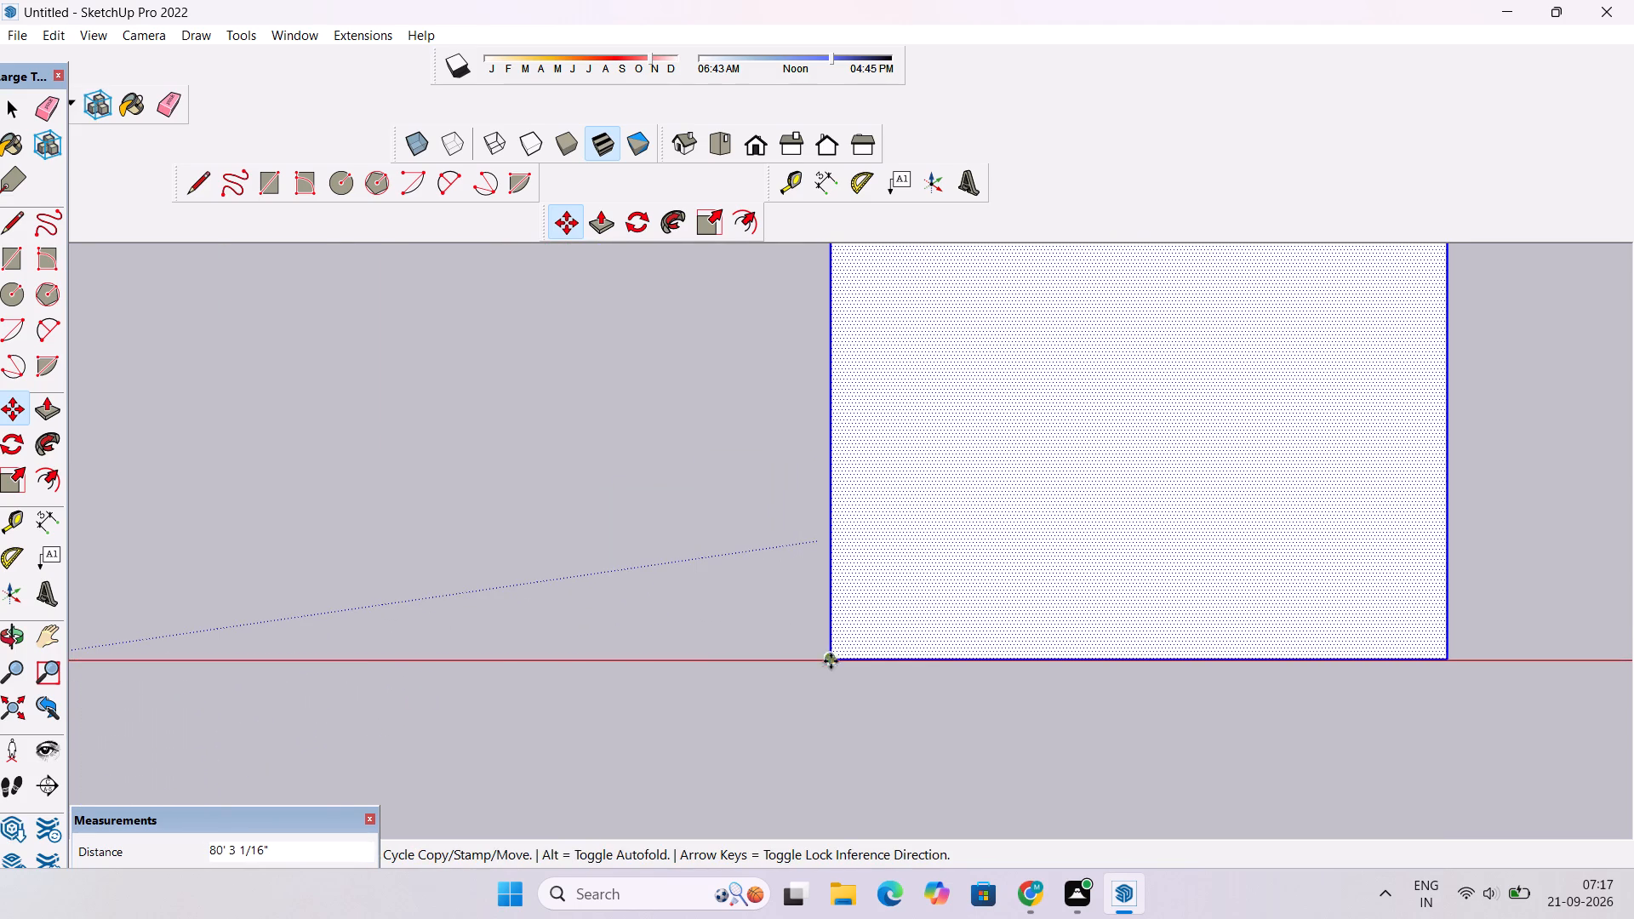
Move the whole rectangle about 9' 7" in the positive green axis direction, away from the red axis.
left_click(826, 659)
left_click(827, 561)
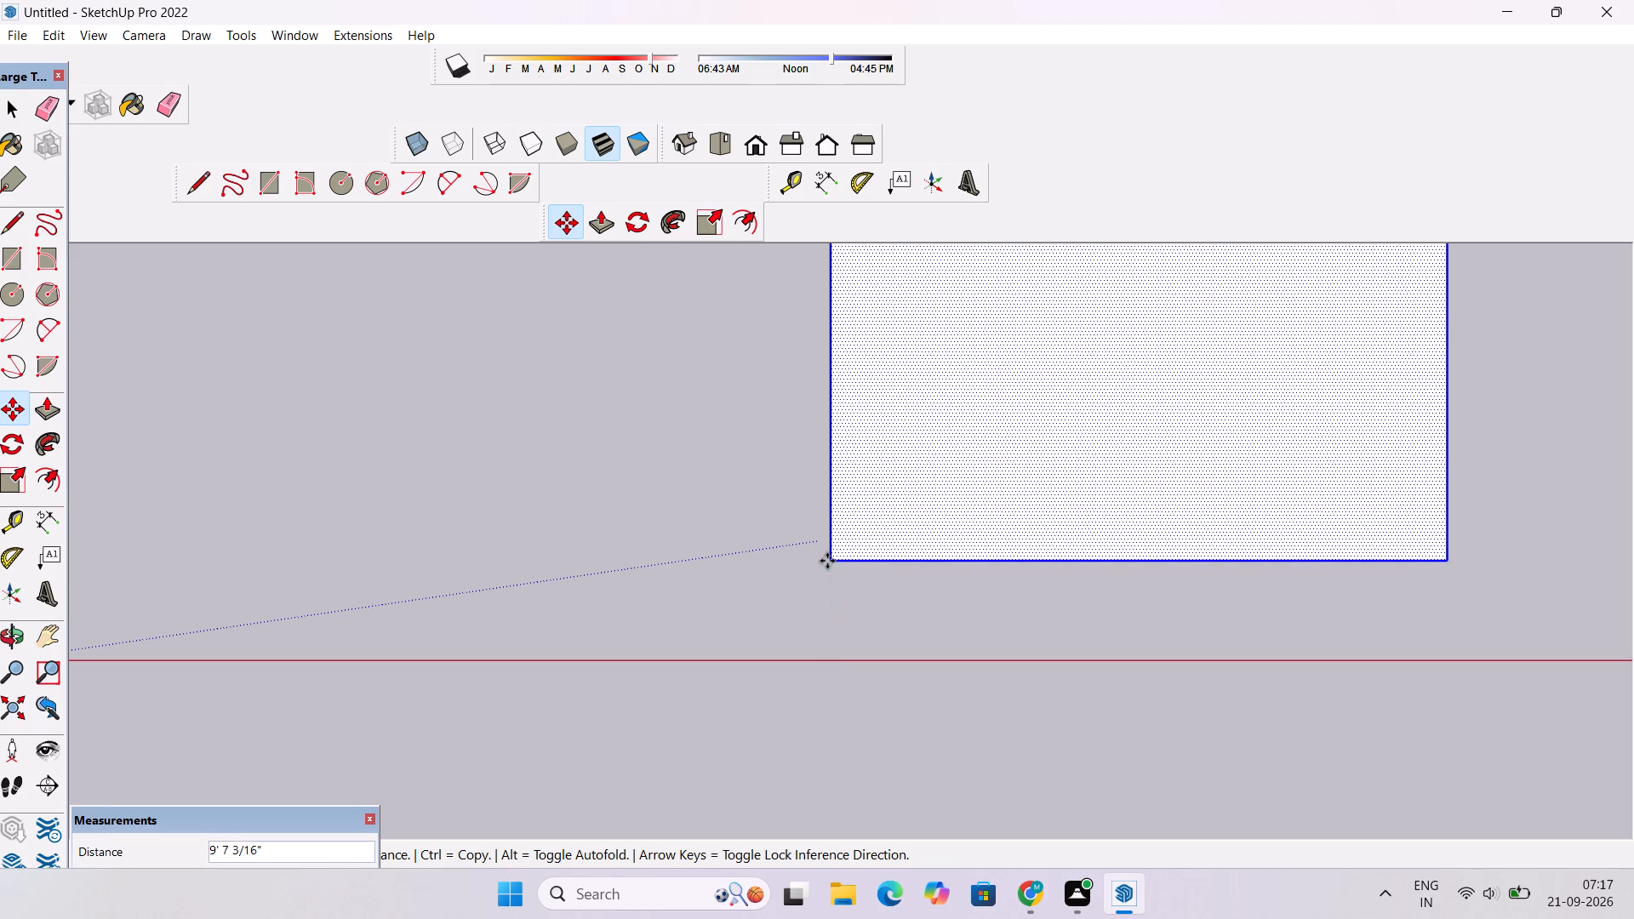
key("space")
Examine the moved rectangle from an oblique angle.
key("o")
scroll(749, 734, "down", 1)
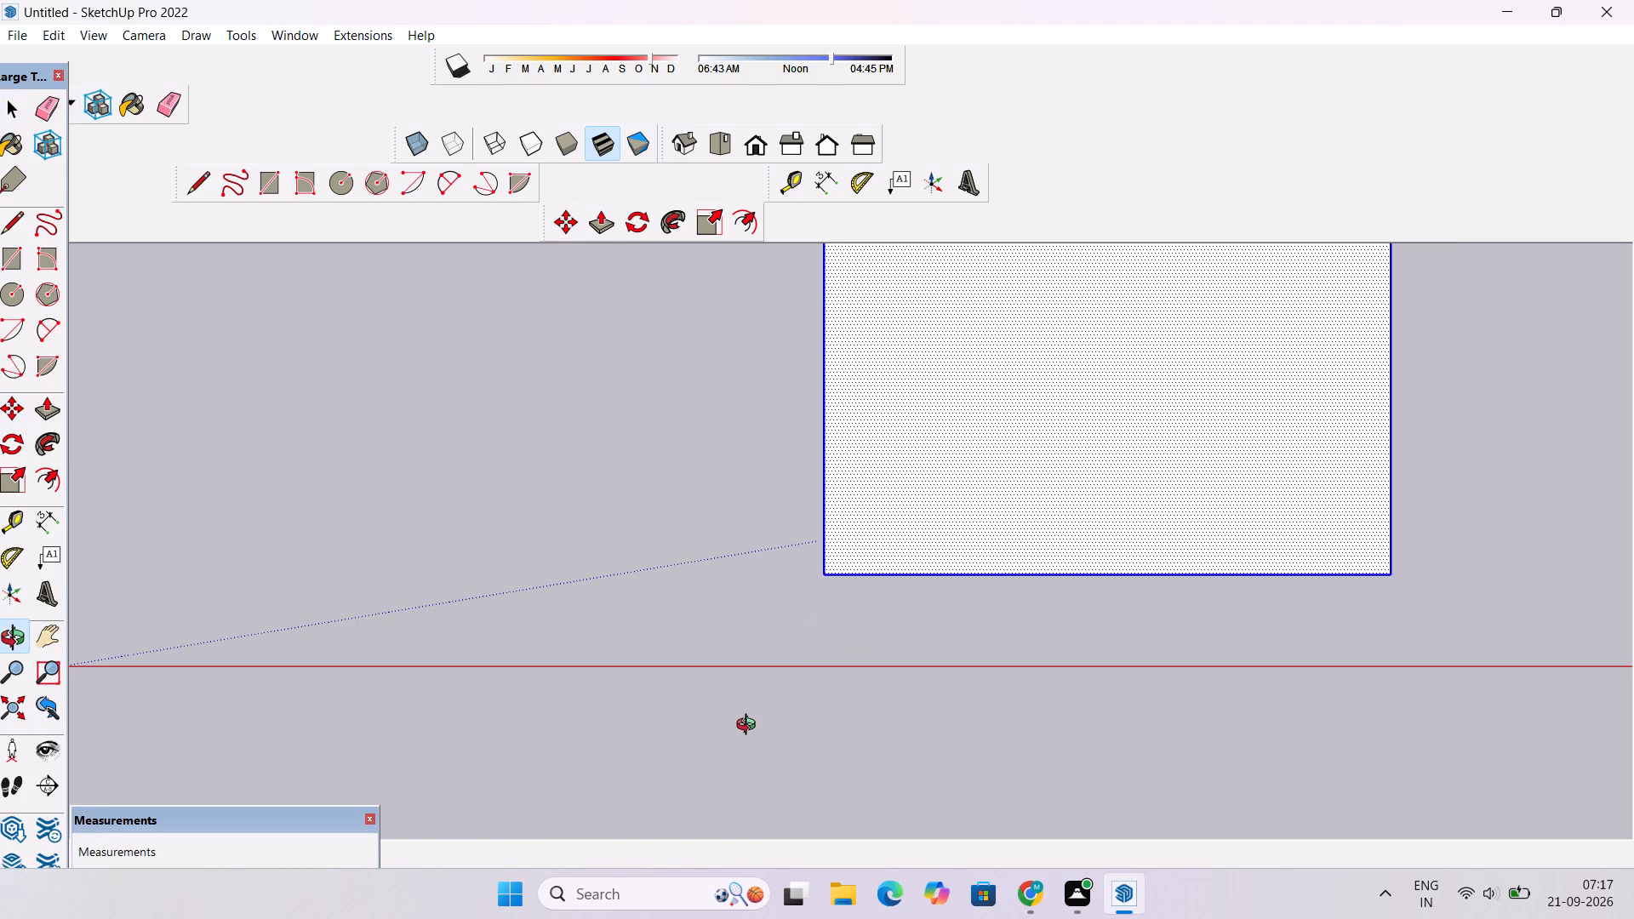
left_click_drag(862, 618, 555, 745, "shift")
scroll(556, 742, "down", 7)
left_click_drag(643, 674, 567, 719, "shift")
scroll(586, 814, "up", 5, "shift")
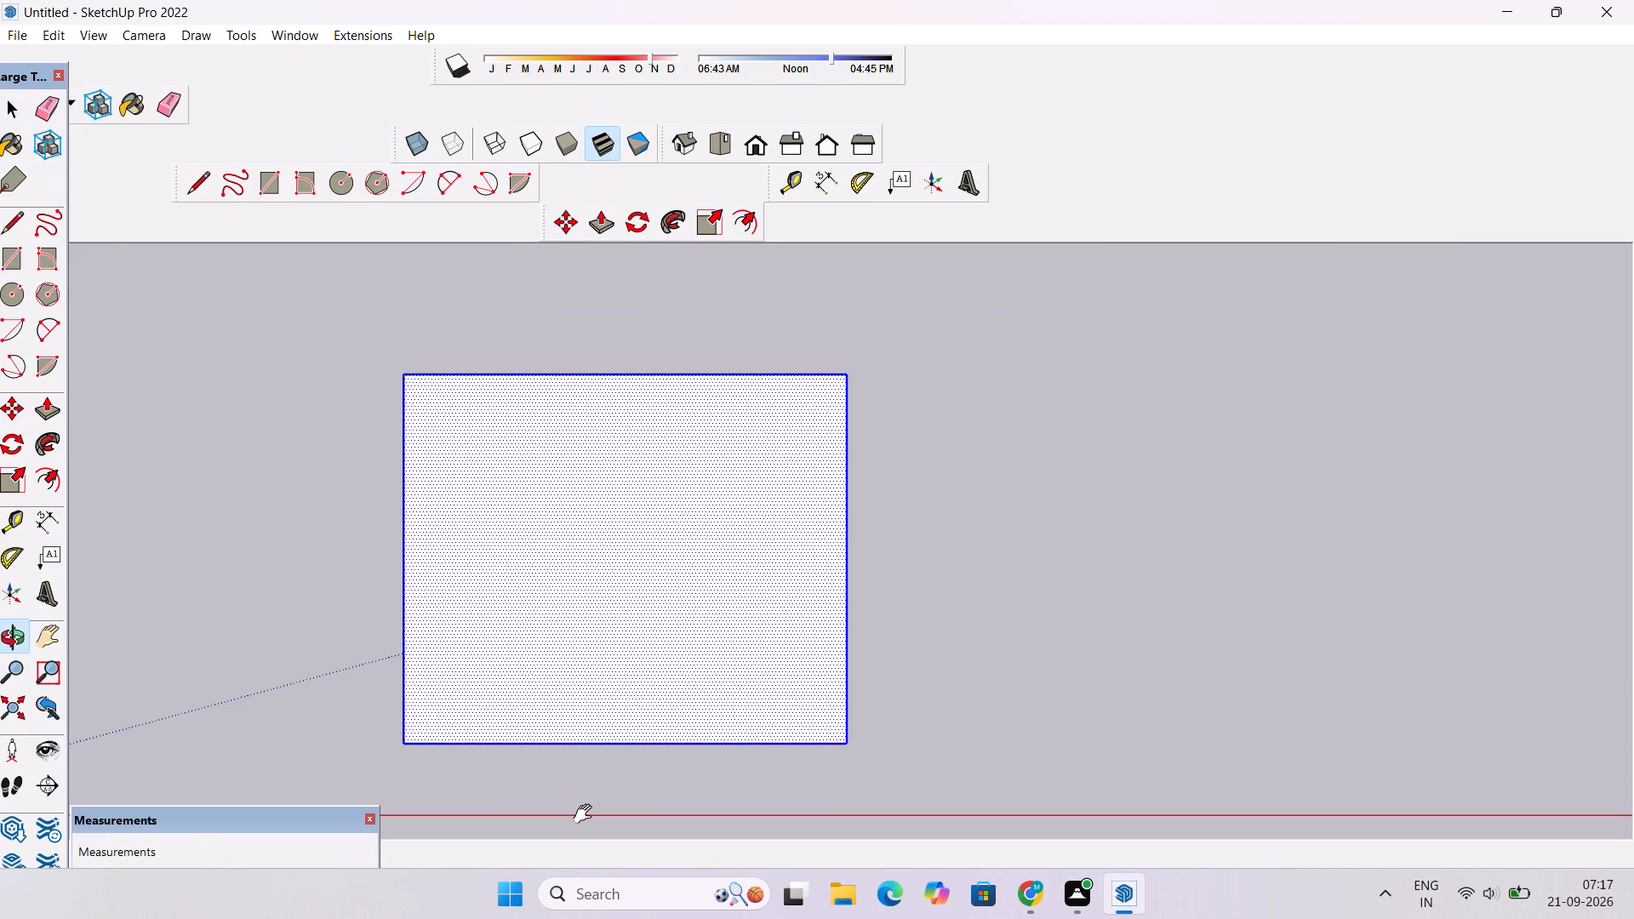
scroll(586, 814, "up", 2, "shift")
scroll(586, 811, "down", 4, "shift")
left_click_drag(597, 773, 607, 813, "shift")
scroll(607, 813, "down", 1, "shift")
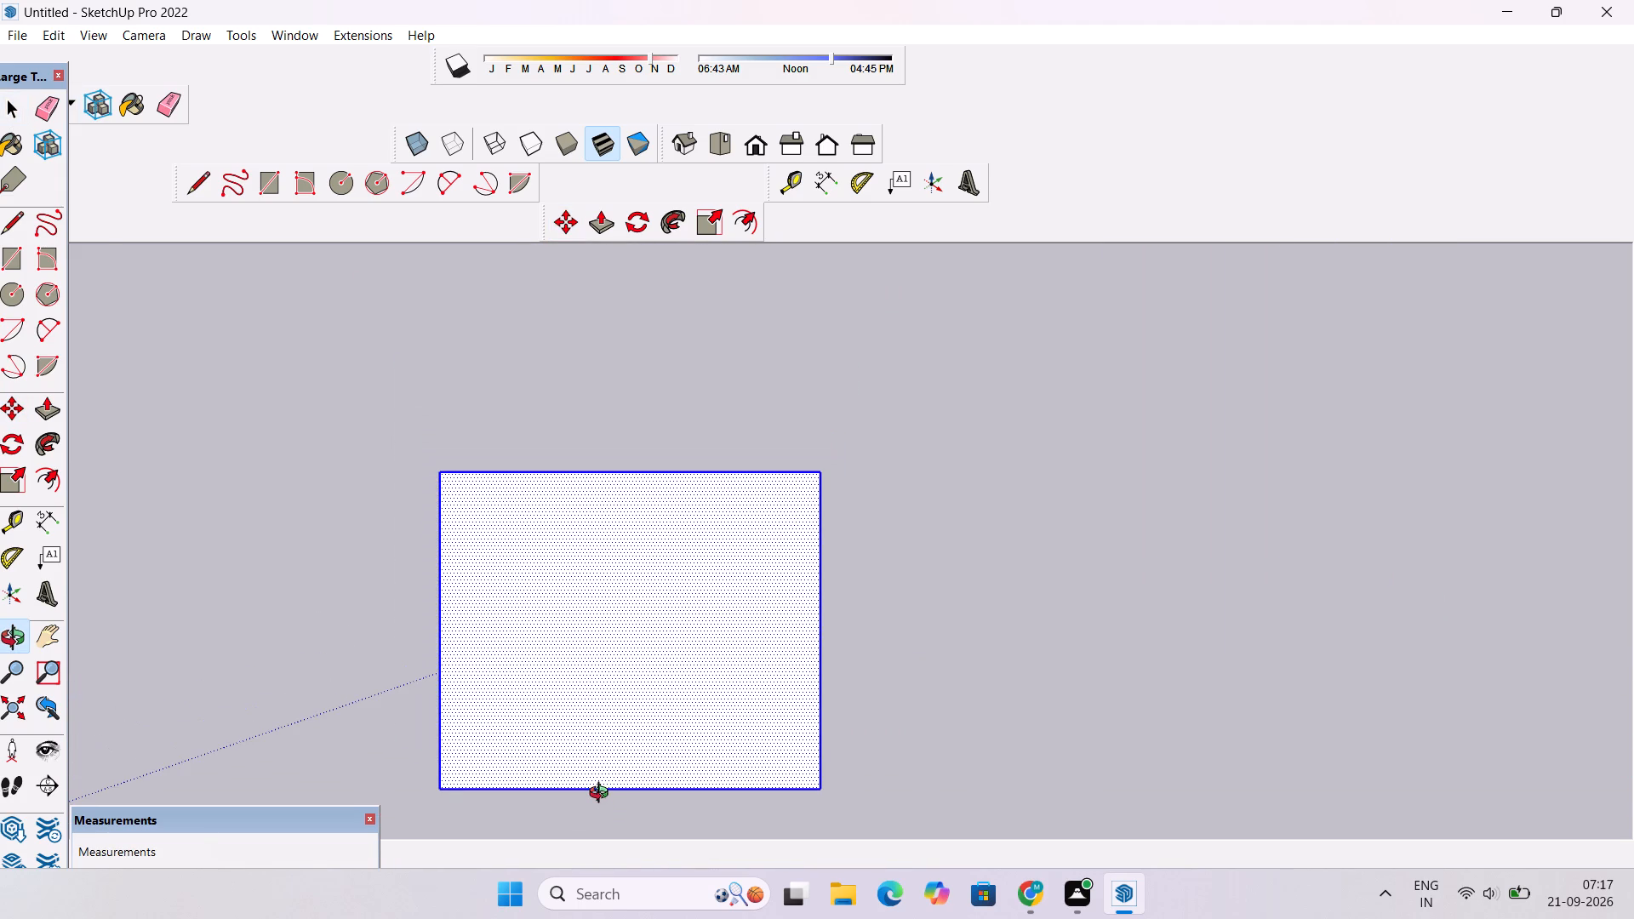
scroll(602, 794, "up", 1)
left_click_drag(602, 794, 628, 679, "shift")
left_click_drag(609, 794, 624, 673)
left_click_drag(631, 767, 659, 632)
scroll(704, 591, "up", 4)
left_click_drag(912, 618, 799, 652)
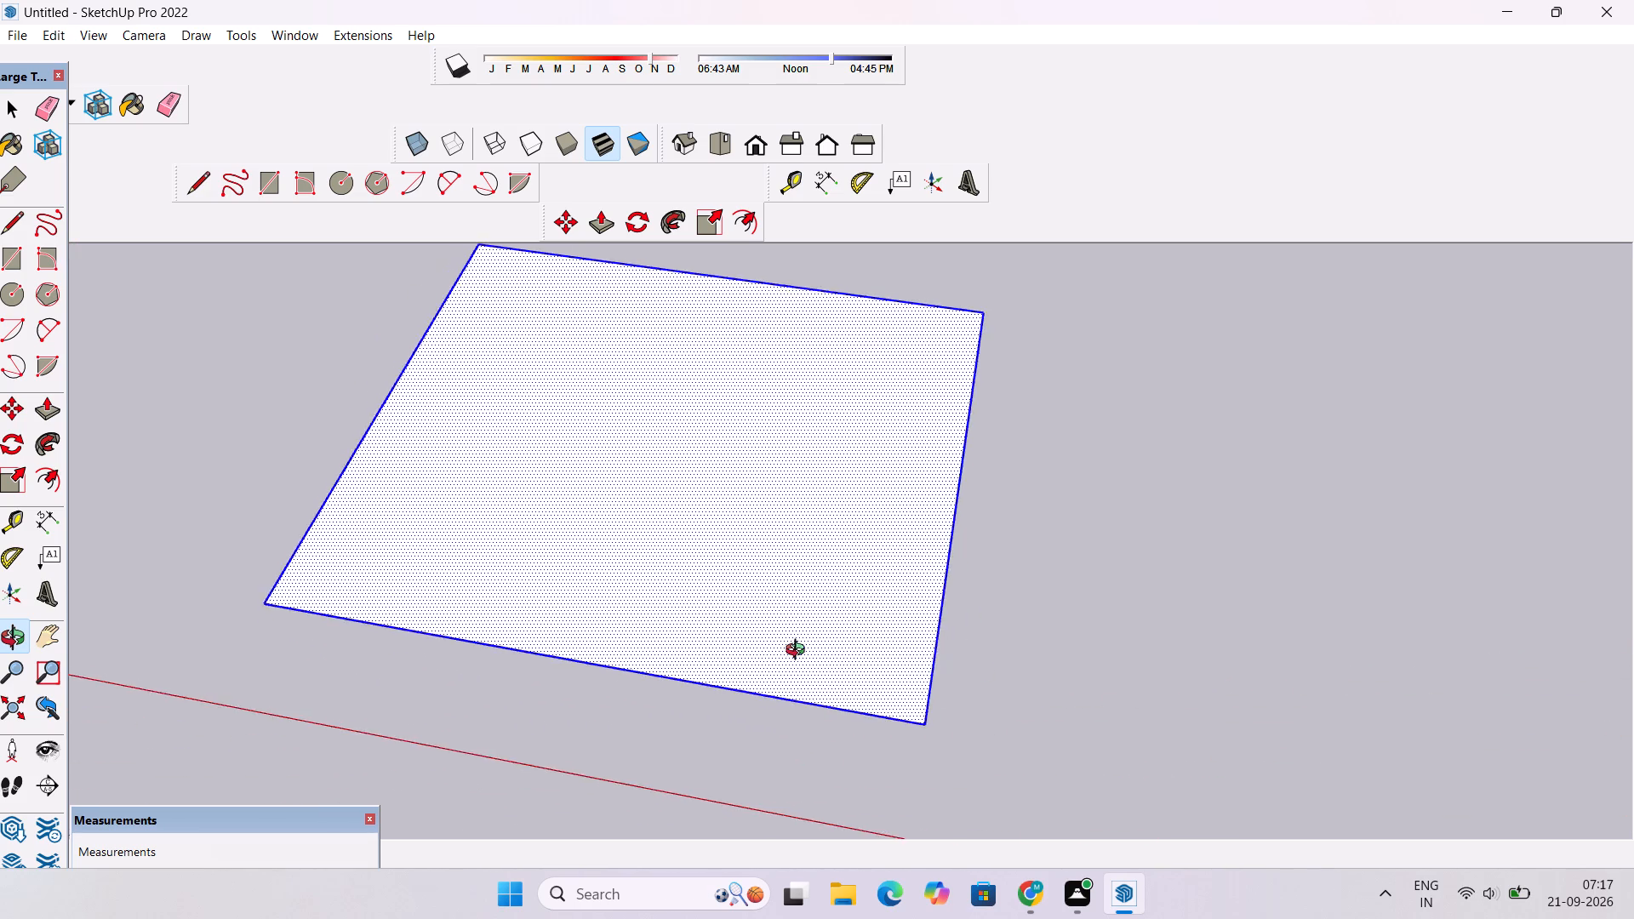
left_click_drag(799, 652, 798, 652)
scroll(797, 642, "down", 5)
left_click_drag(794, 641, 926, 622)
left_click_drag(926, 622, 774, 654)
left_click_drag(849, 620, 942, 713, "shift")
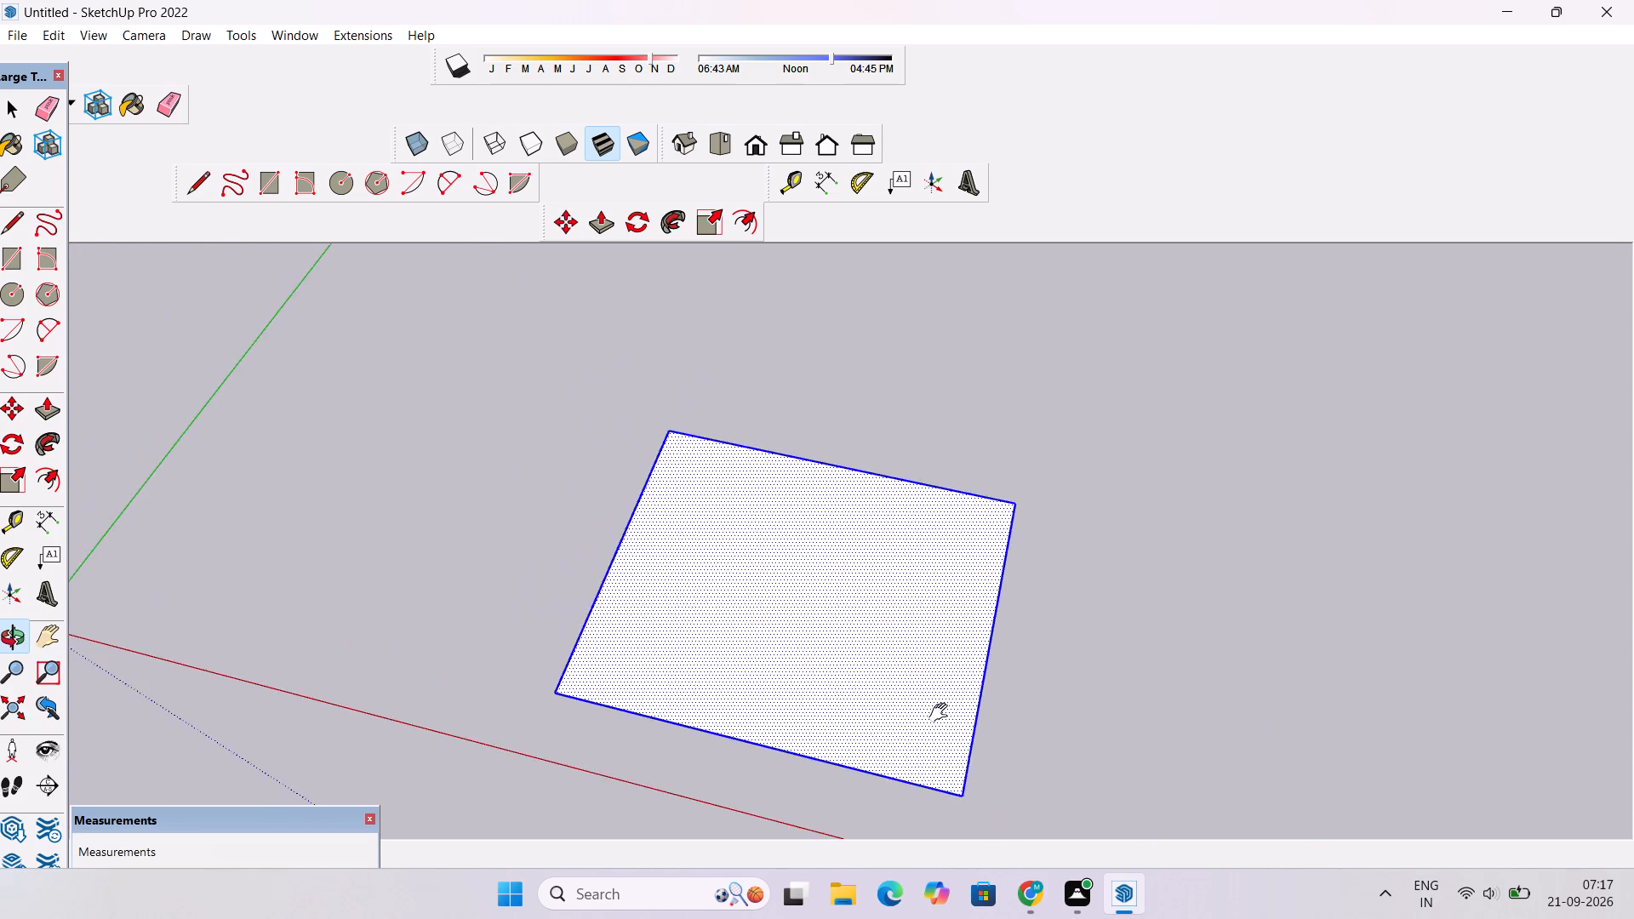
left_click_drag(817, 749, 908, 754)
left_click_drag(922, 736, 798, 713, "shift")
scroll(789, 716, "up", 1)
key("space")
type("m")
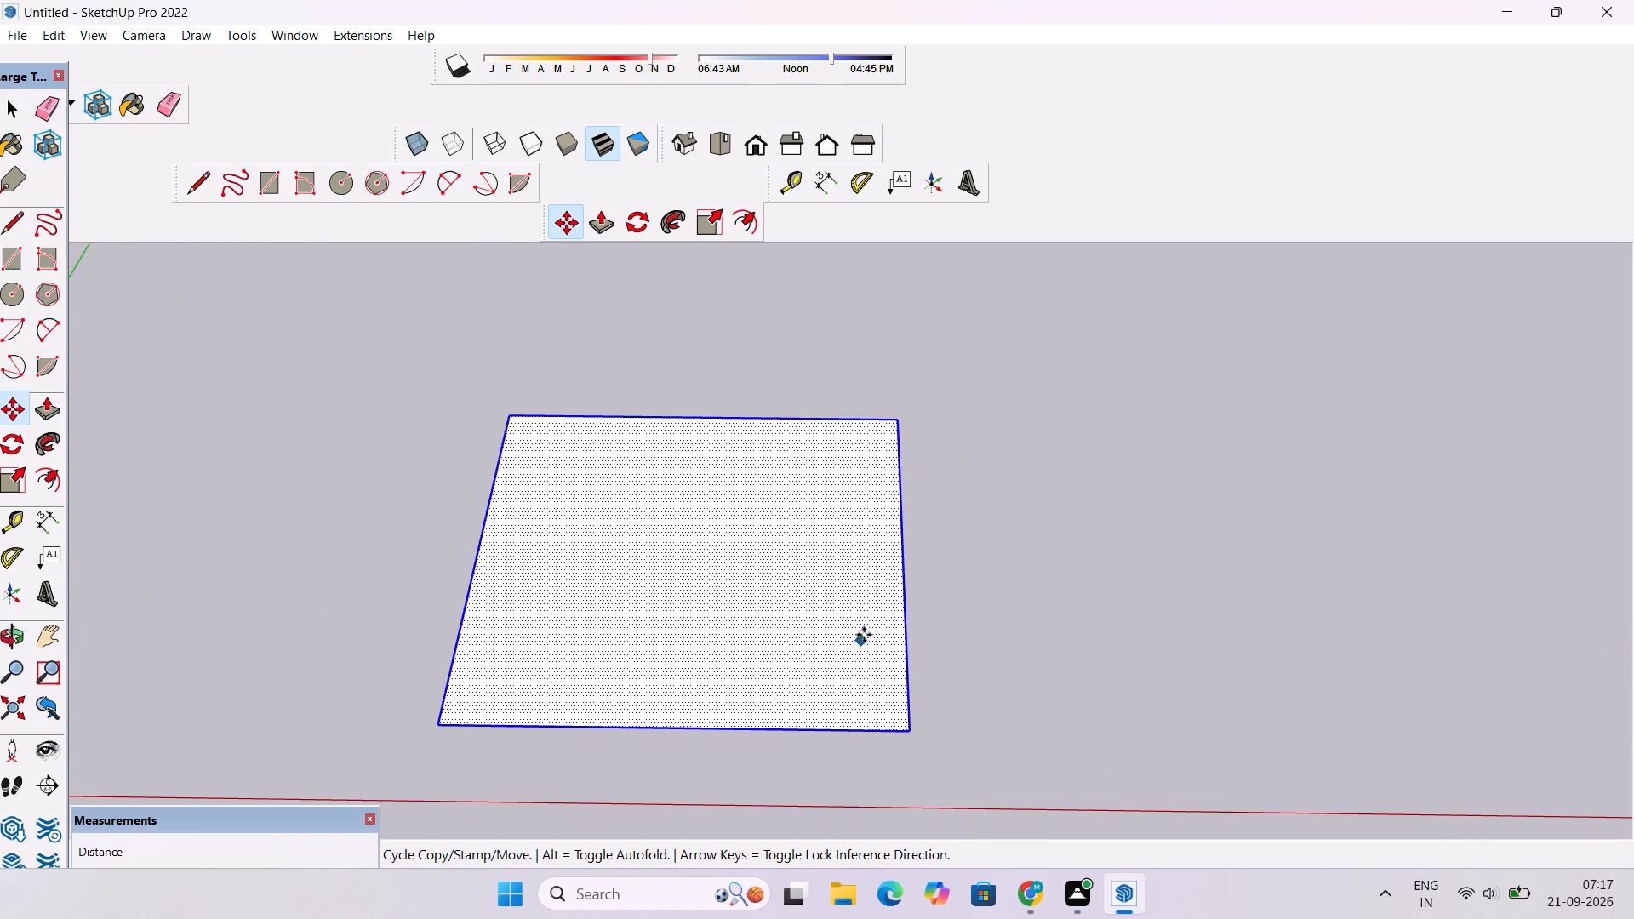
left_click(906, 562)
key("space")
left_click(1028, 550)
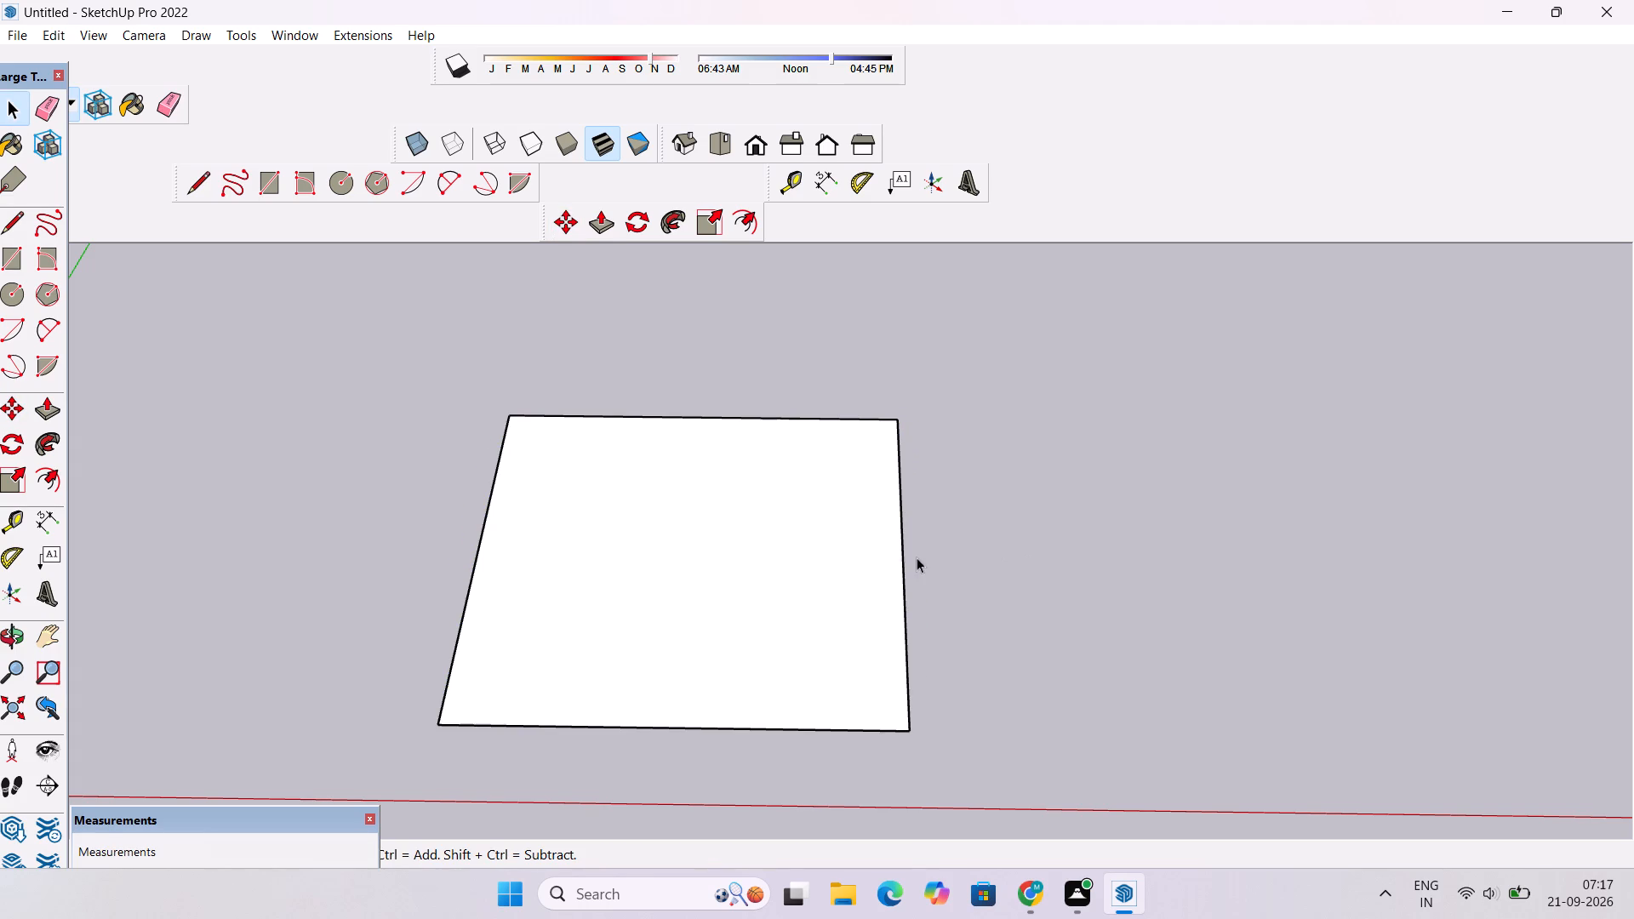
Move the rectangle's 50' edge farthest from the origin 5' outward along the red axis.
left_click(906, 589)
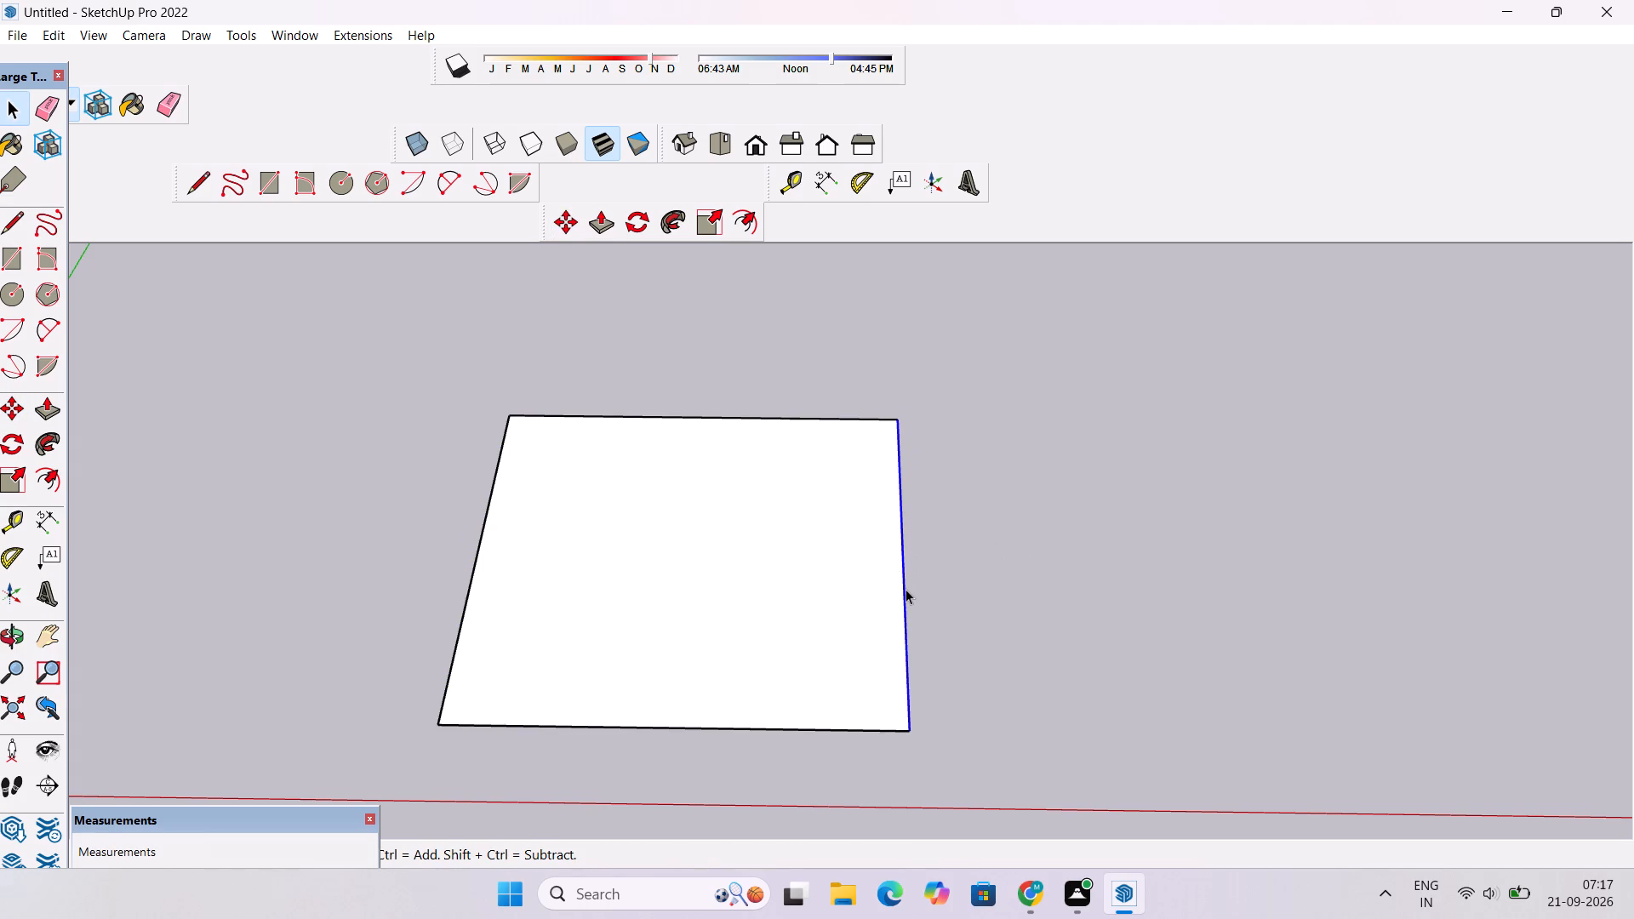
key("m")
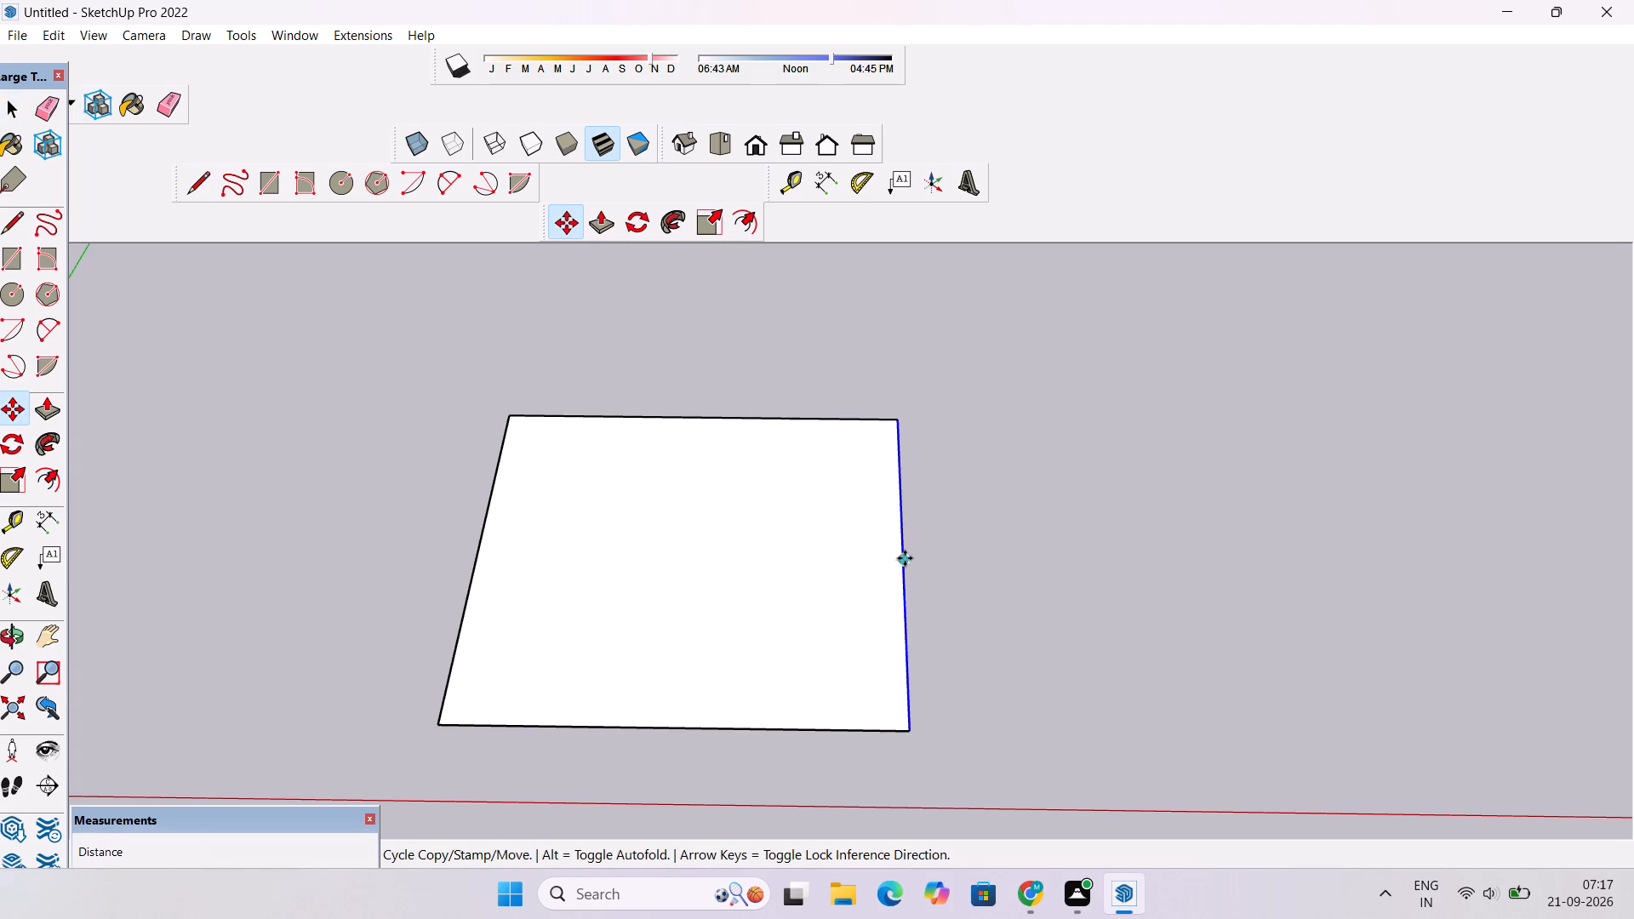
left_click(905, 558)
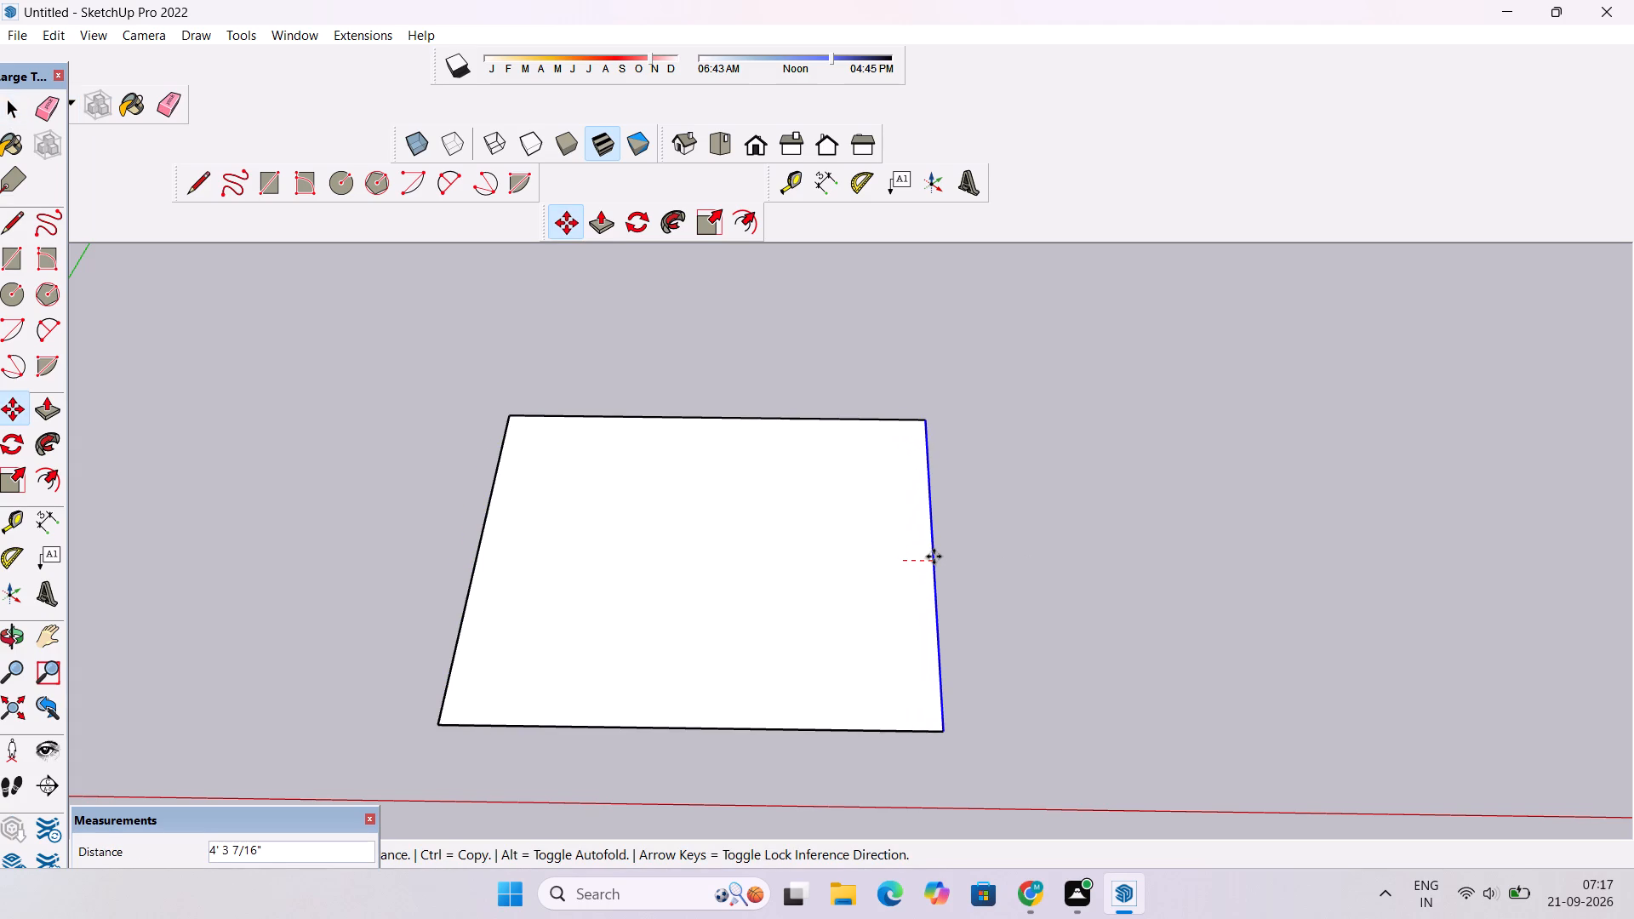
type("5'")
key("Return")
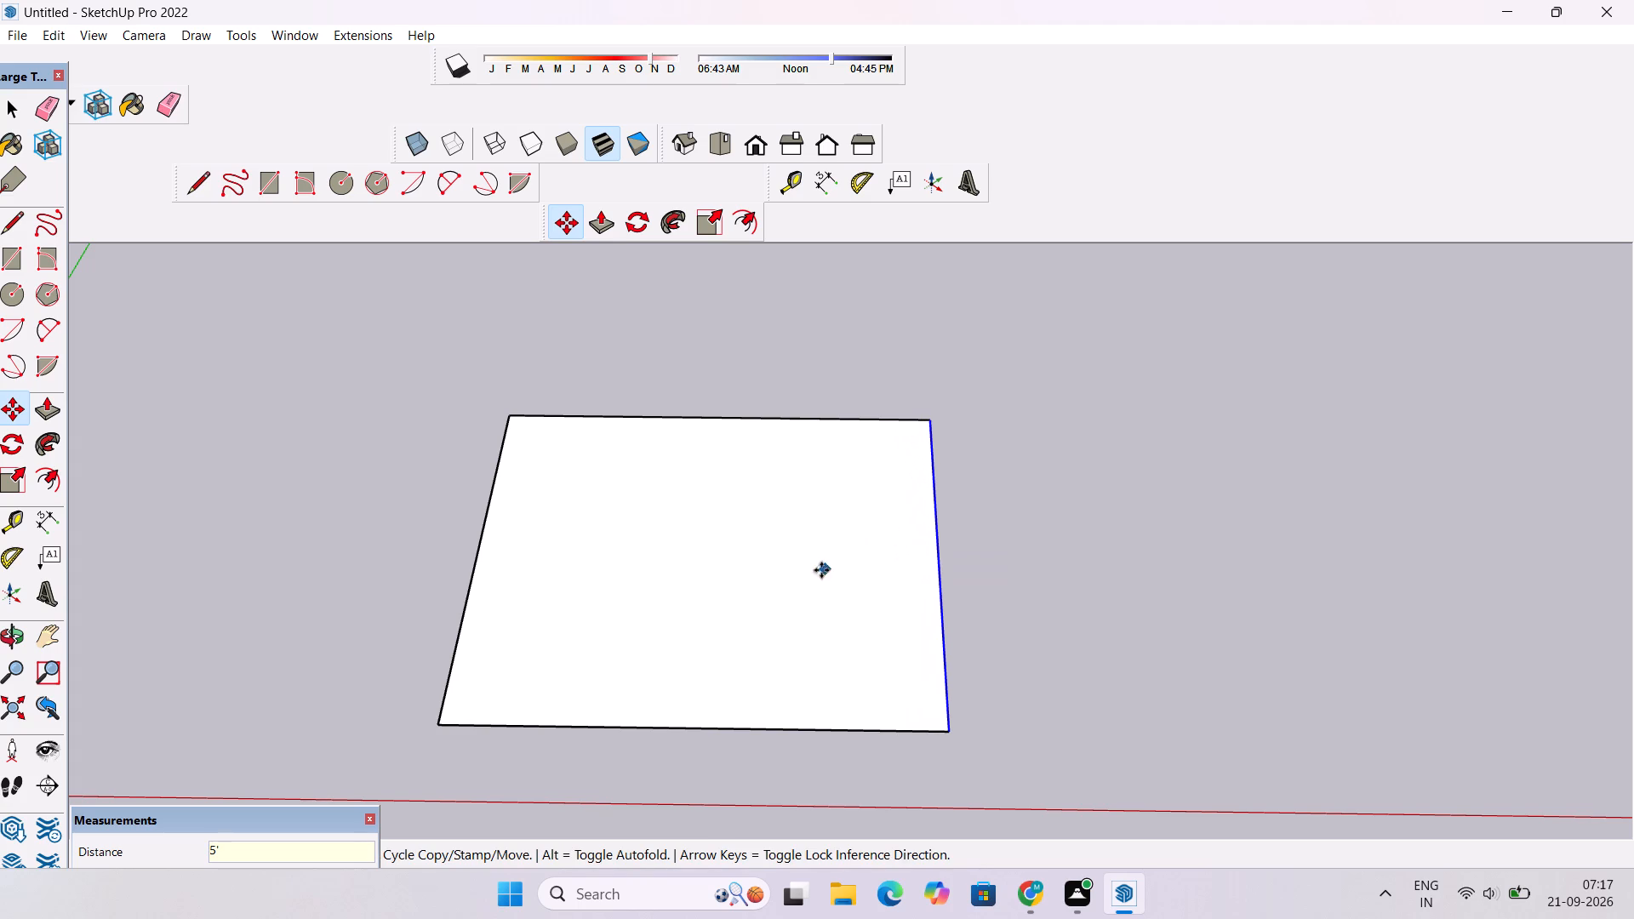
key("space")
Push/Pull the rectangle's face up 1' to form a slab.
scroll(1076, 772, "up", 2)
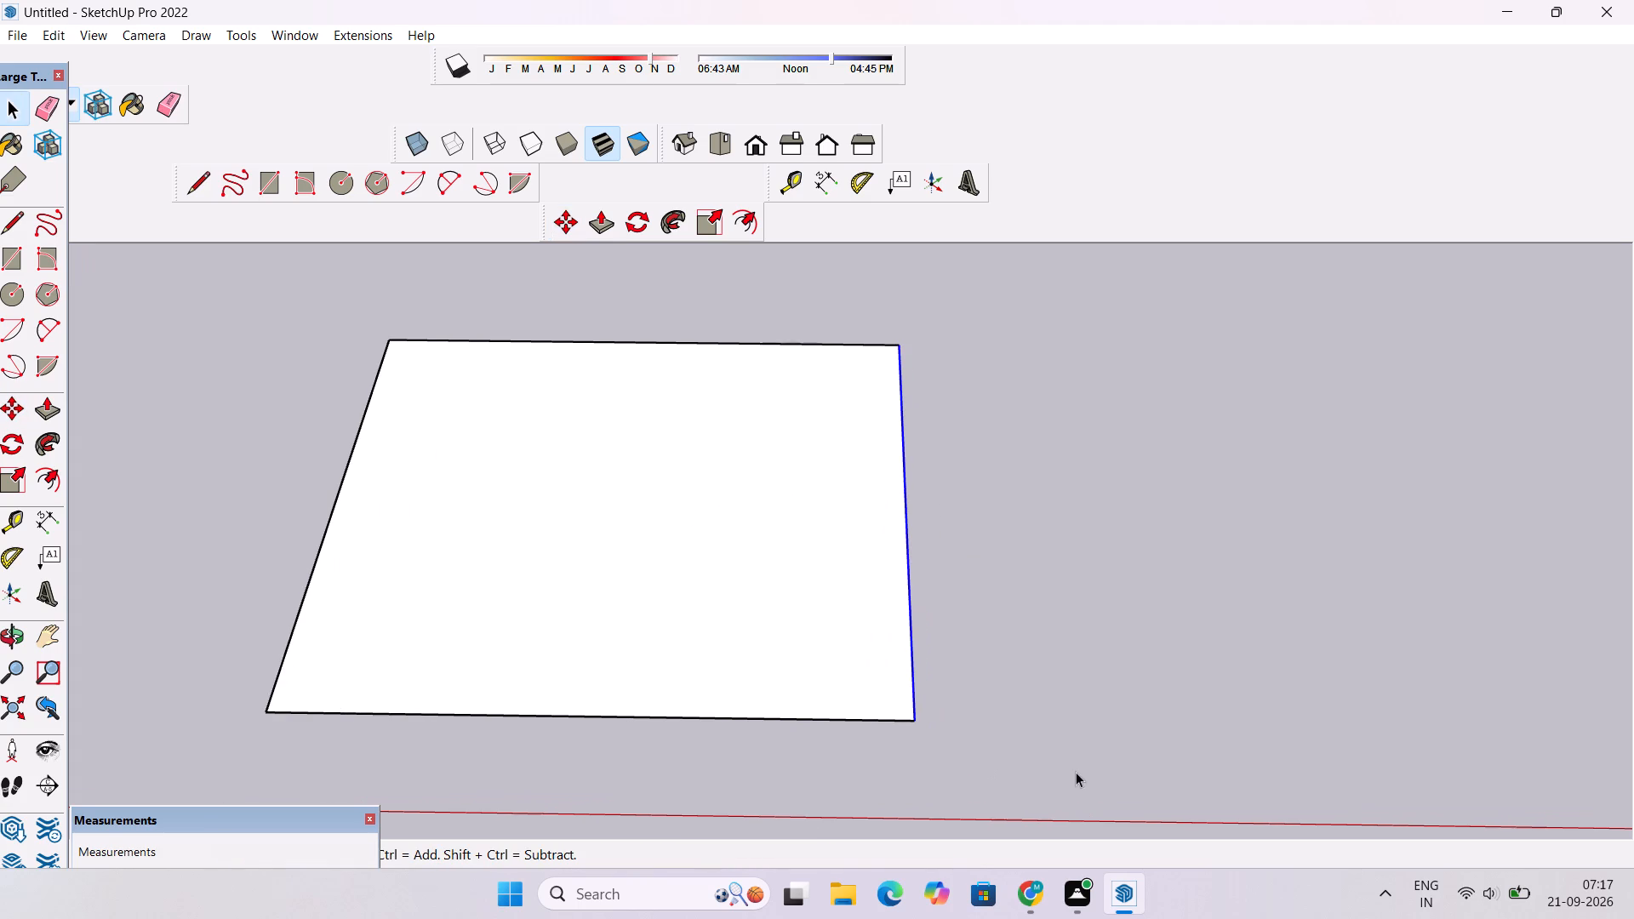
scroll(1076, 772, "up", 1)
scroll(551, 682, "up", 2)
key("t")
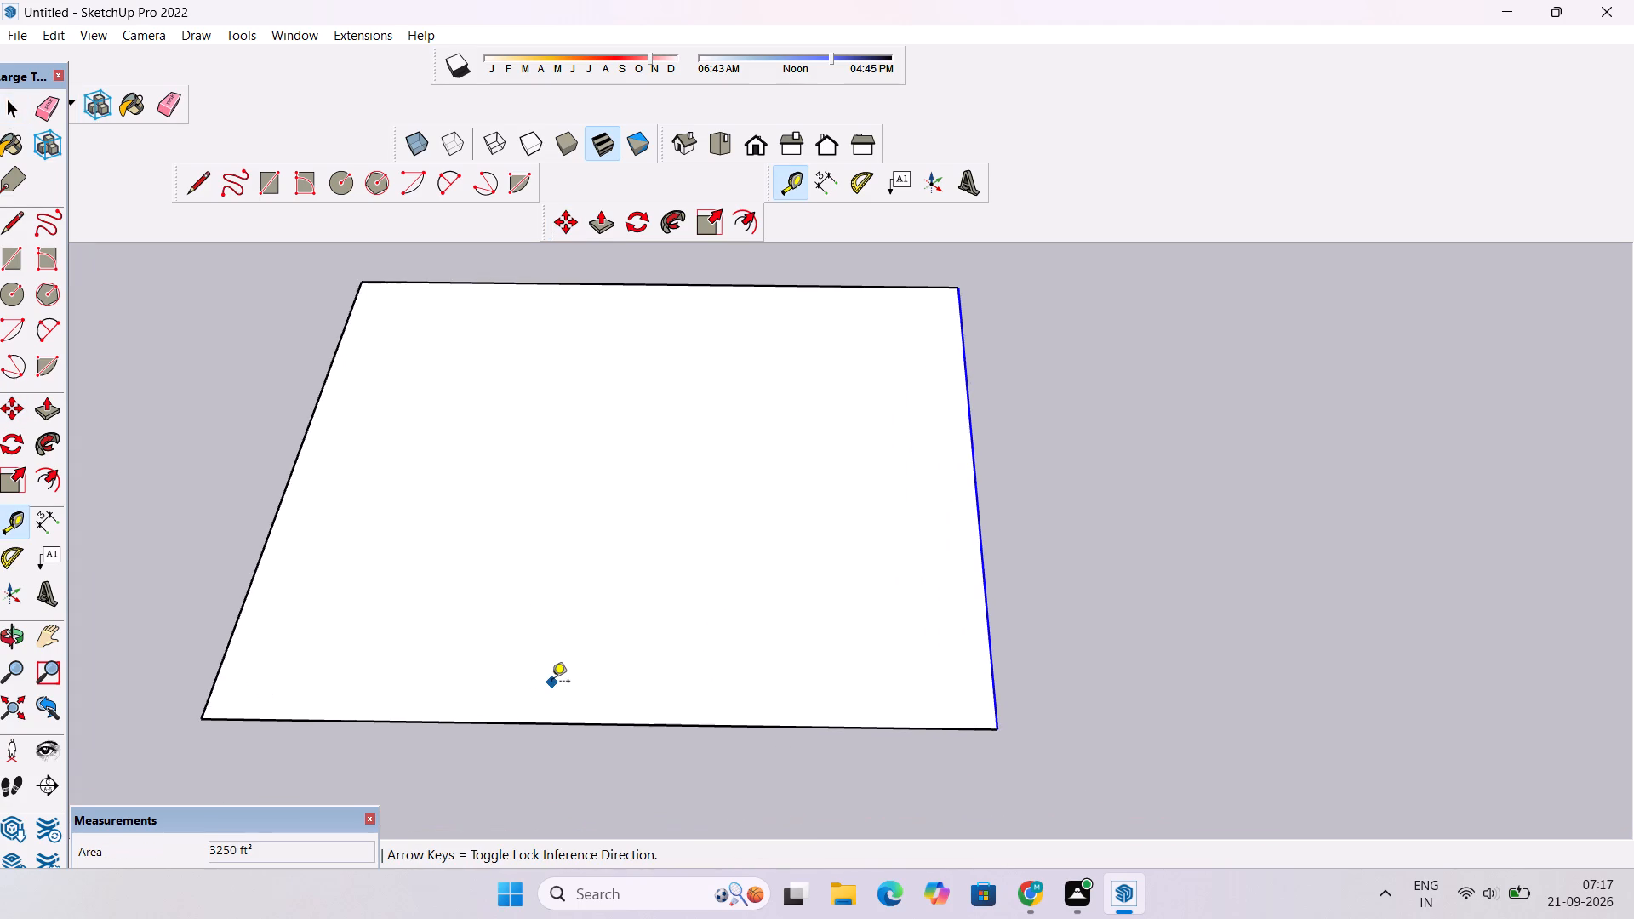
scroll(551, 682, "down", 5)
key("space")
left_click(551, 583)
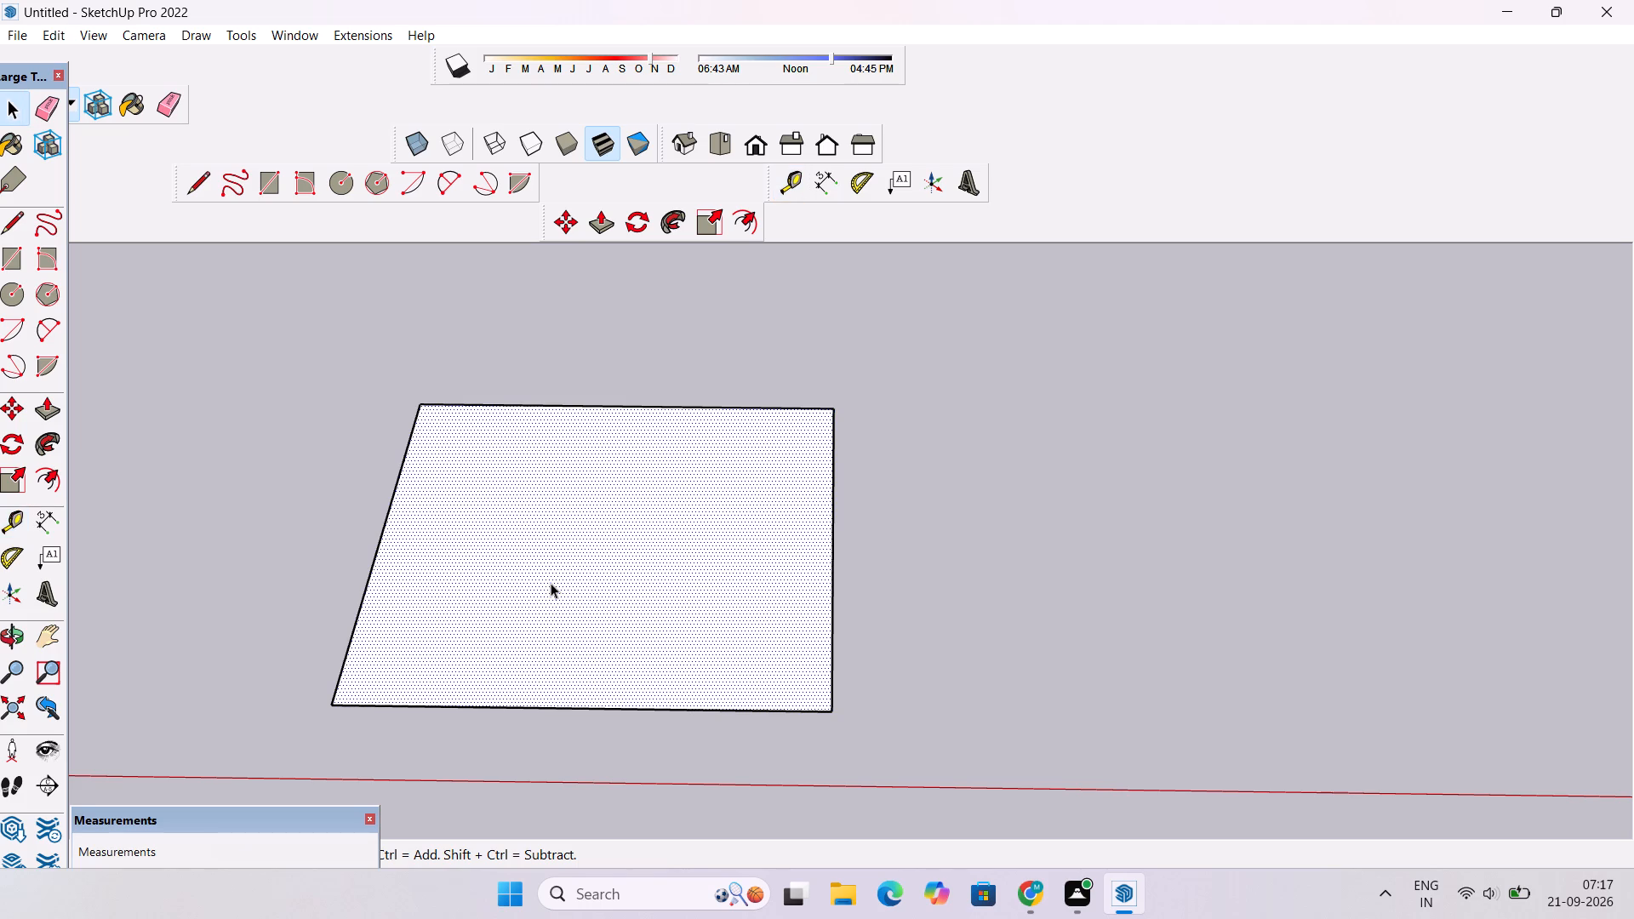
key("p")
left_click(551, 583)
key("1")
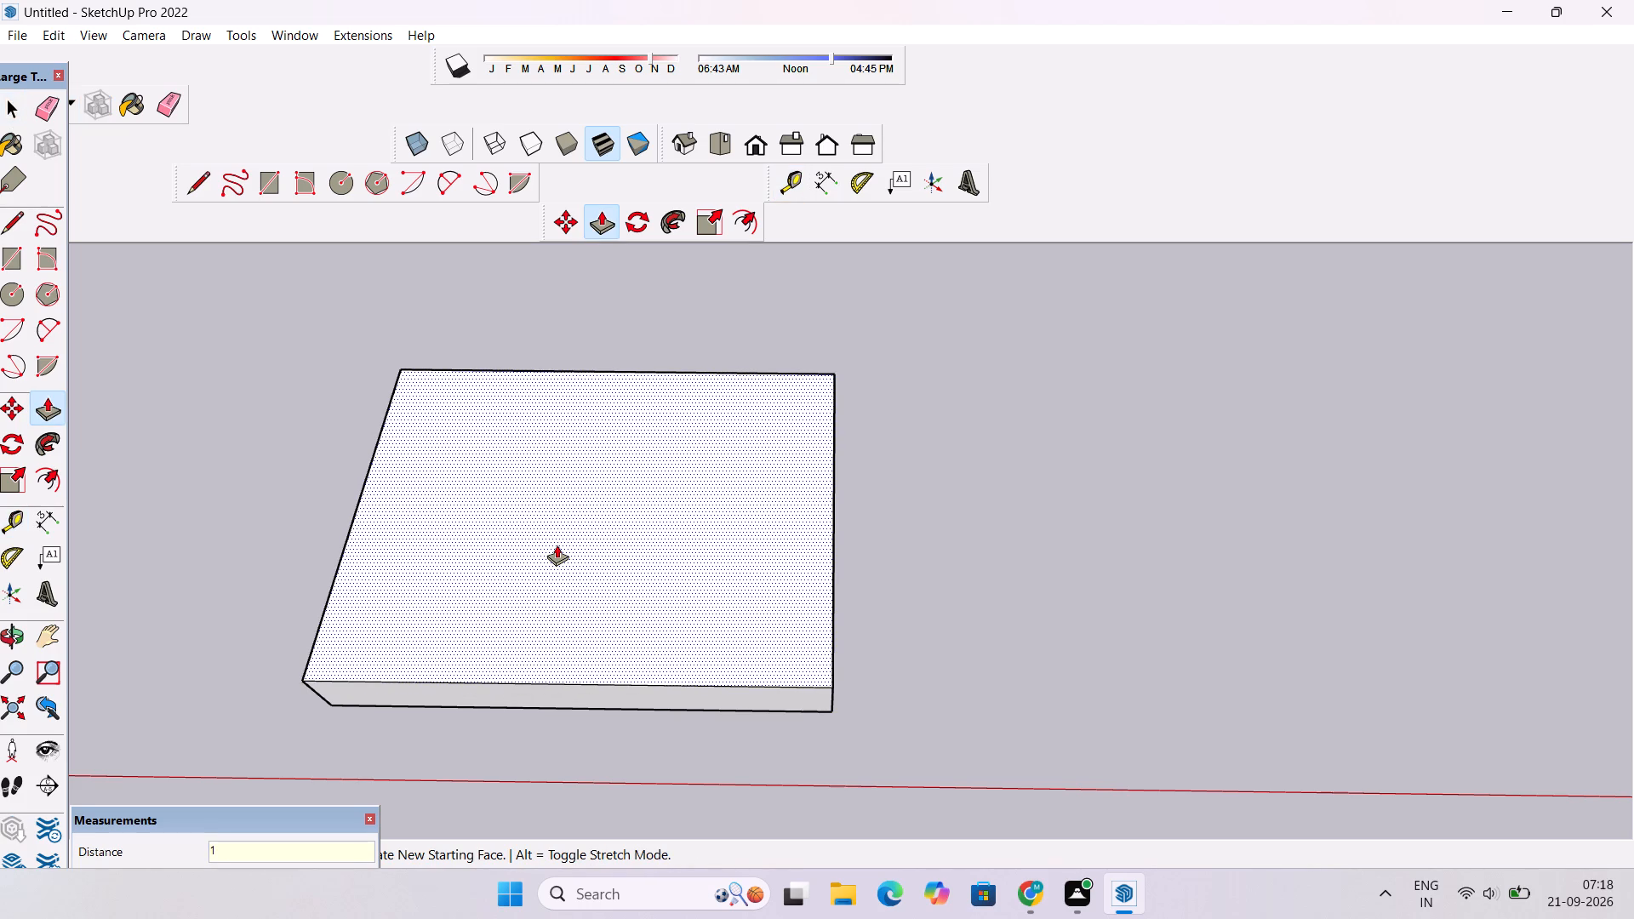
key("apostrophe")
key("Return")
Examine the slab's thickness and front edge from low oblique angles.
key("o")
scroll(397, 711, "down", 4)
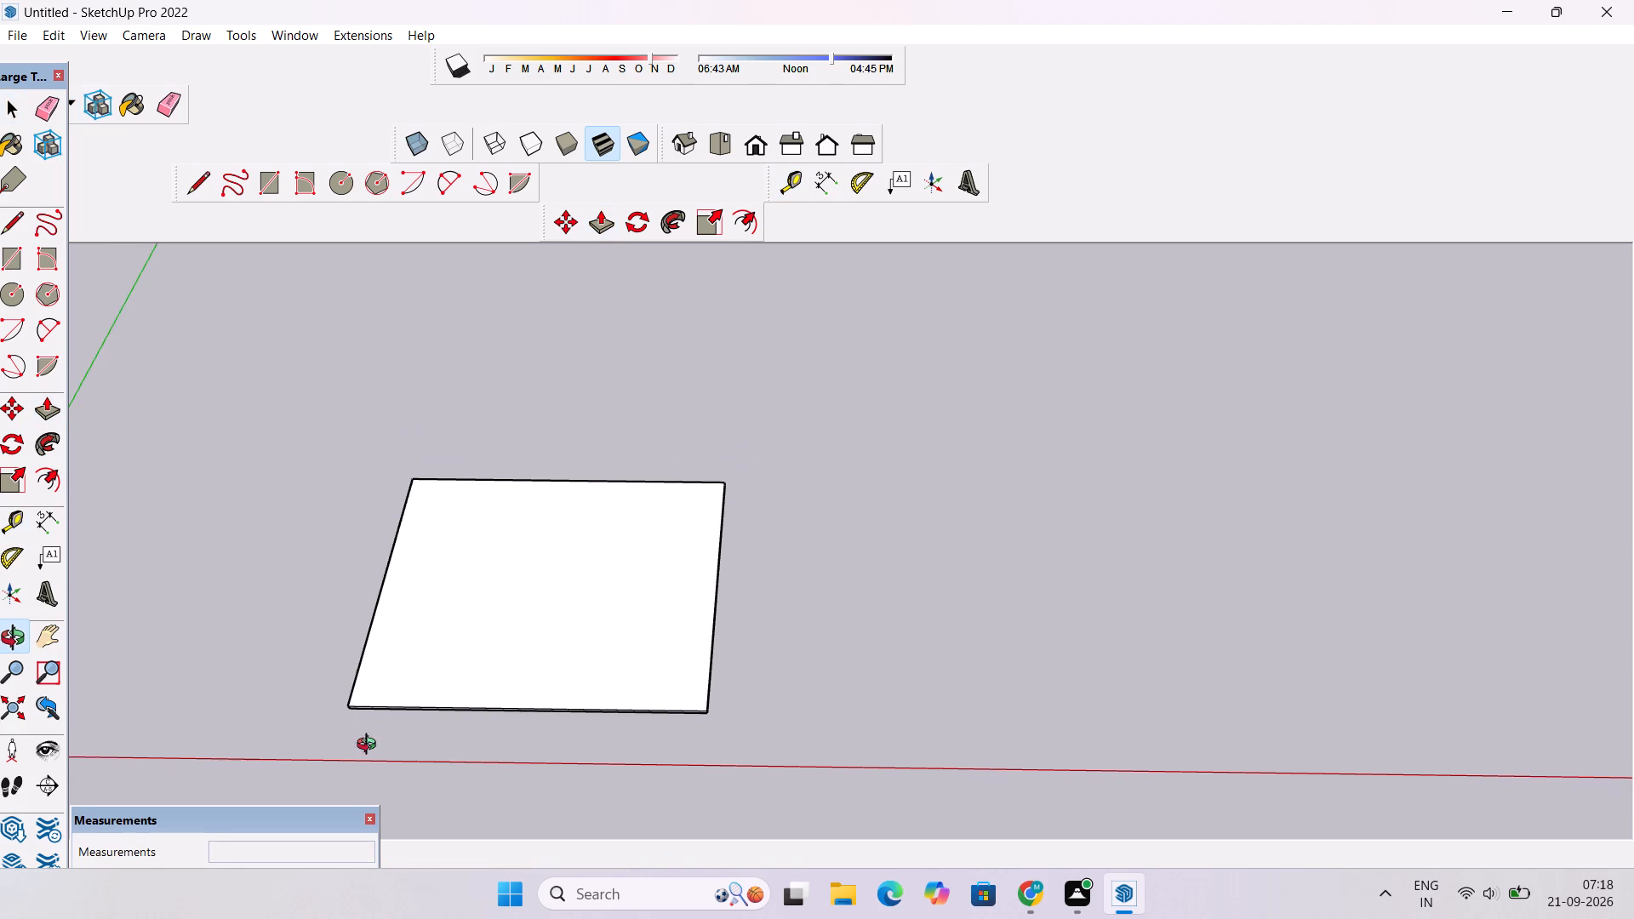
left_click_drag(370, 746, 376, 577)
scroll(362, 659, "up", 6)
left_click_drag(351, 666, 477, 642)
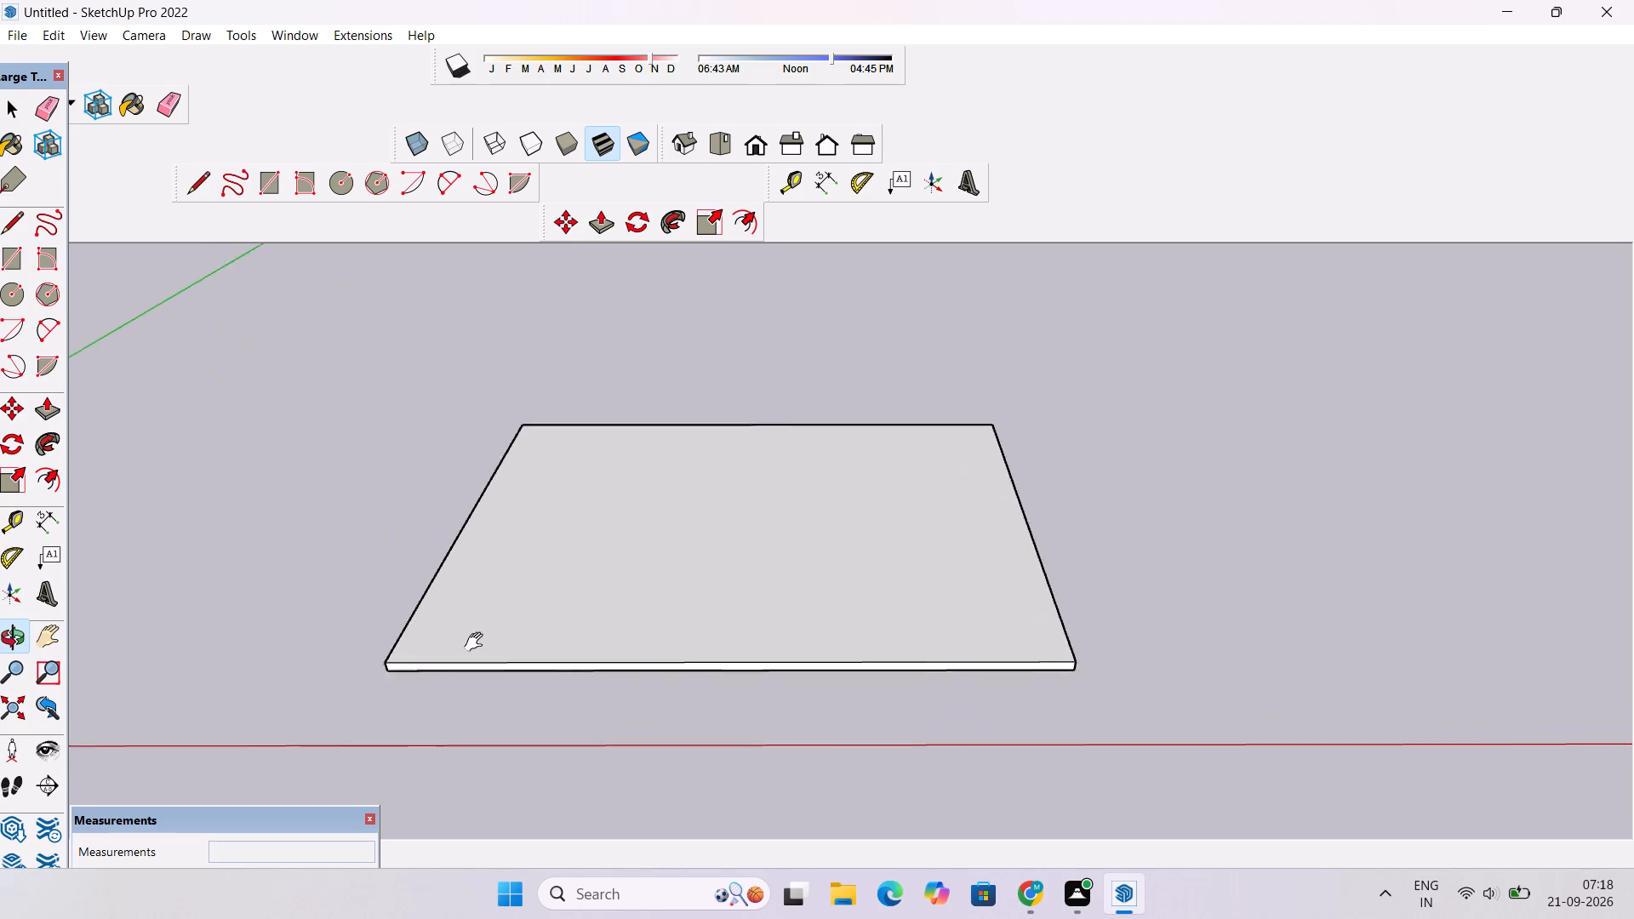
left_click_drag(477, 642, 478, 642)
scroll(478, 642, "down", 3)
left_click_drag(478, 655, 476, 673)
scroll(477, 674, "up", 4)
left_click_drag(490, 674, 243, 671, "shift")
scroll(242, 671, "down", 4, "shift")
left_click_drag(272, 685, 281, 718, "shift")
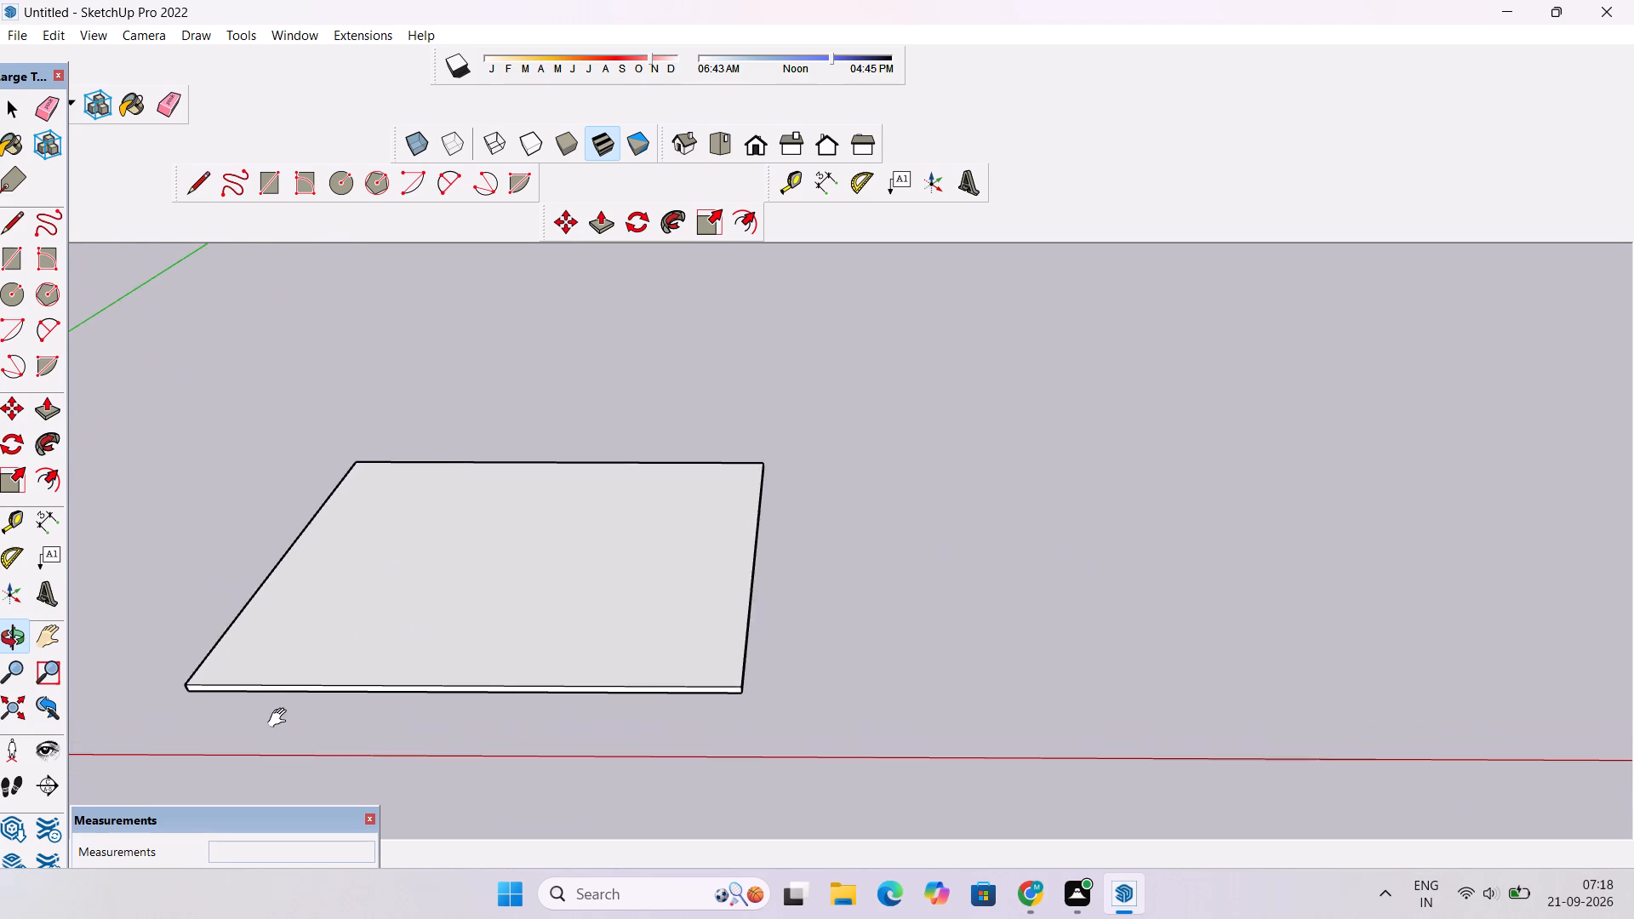
left_click_drag(281, 718, 281, 719, "shift")
left_click_drag(281, 705, 332, 712, "shift")
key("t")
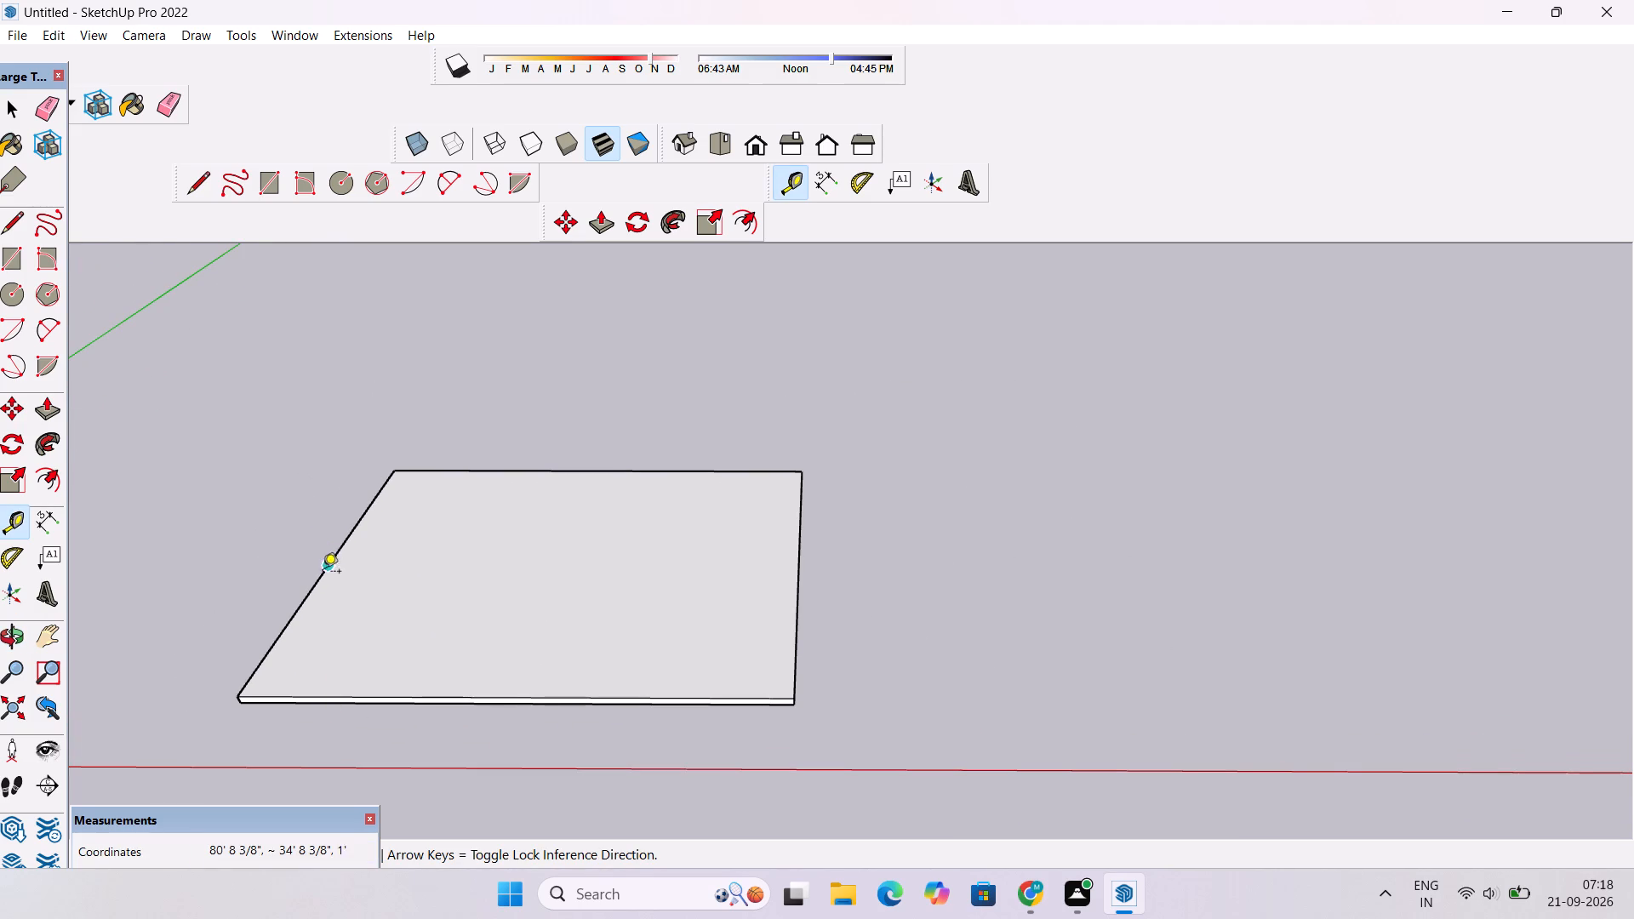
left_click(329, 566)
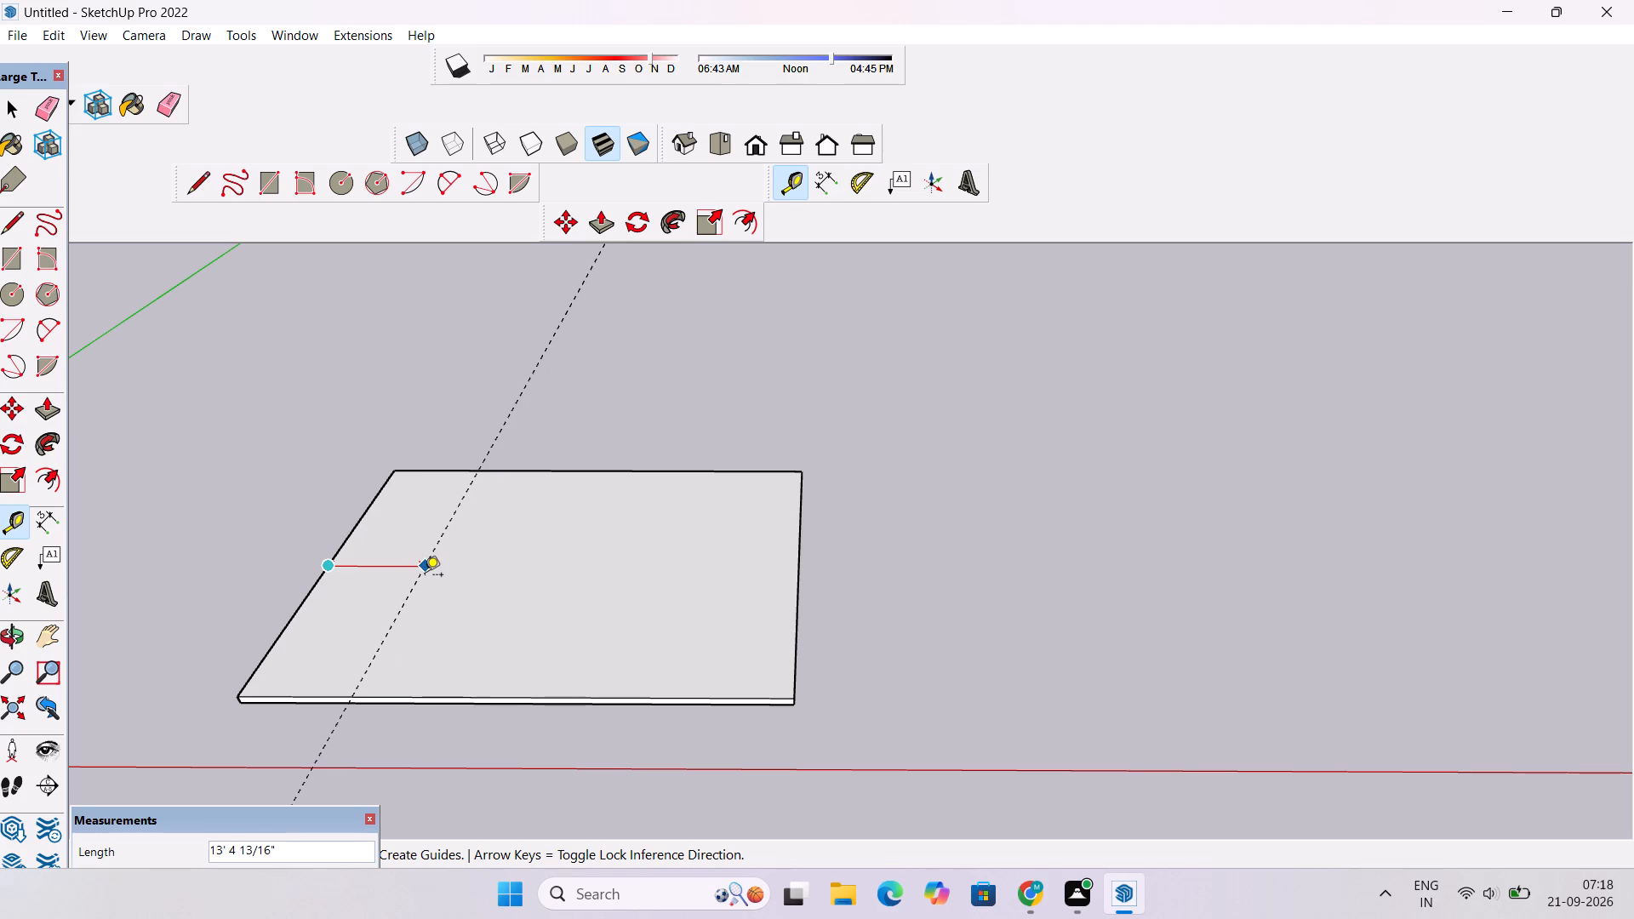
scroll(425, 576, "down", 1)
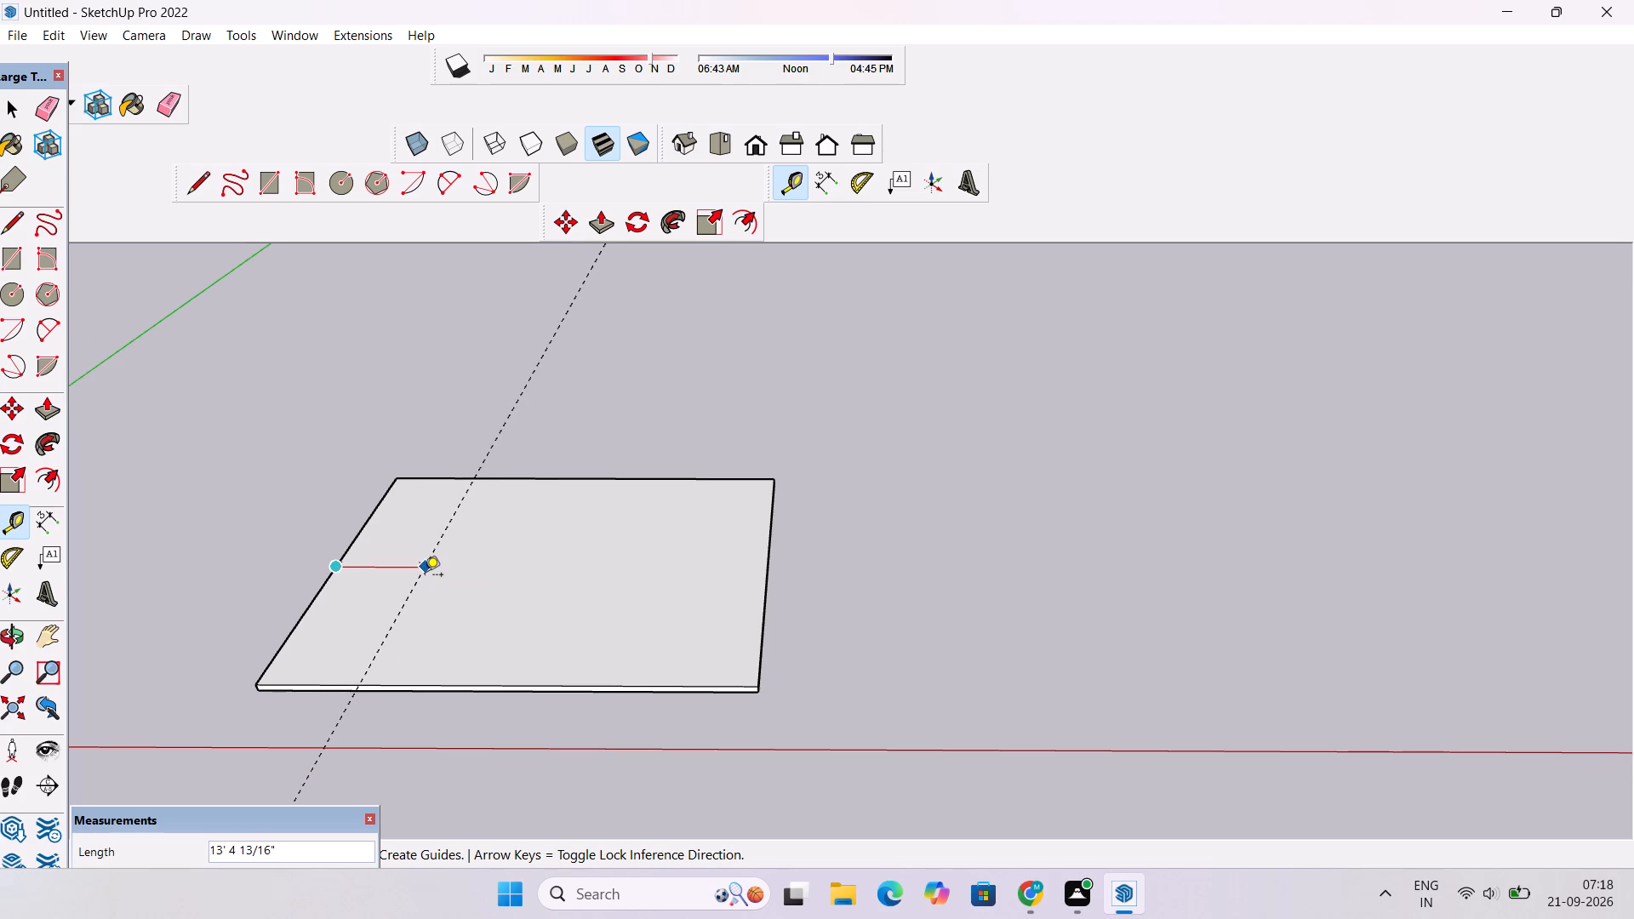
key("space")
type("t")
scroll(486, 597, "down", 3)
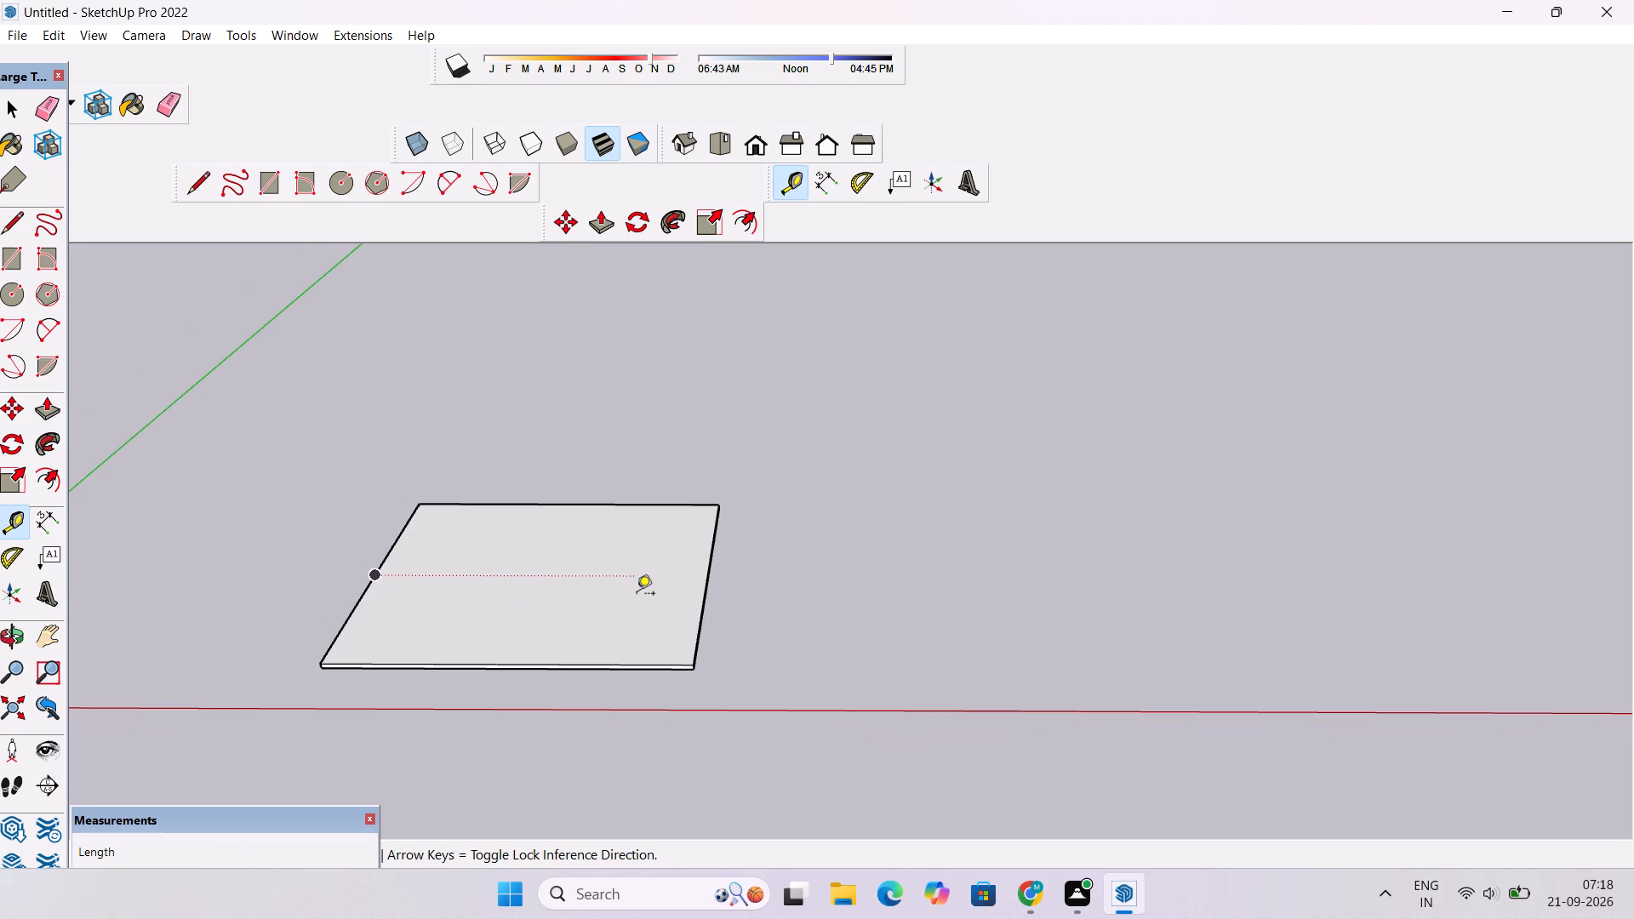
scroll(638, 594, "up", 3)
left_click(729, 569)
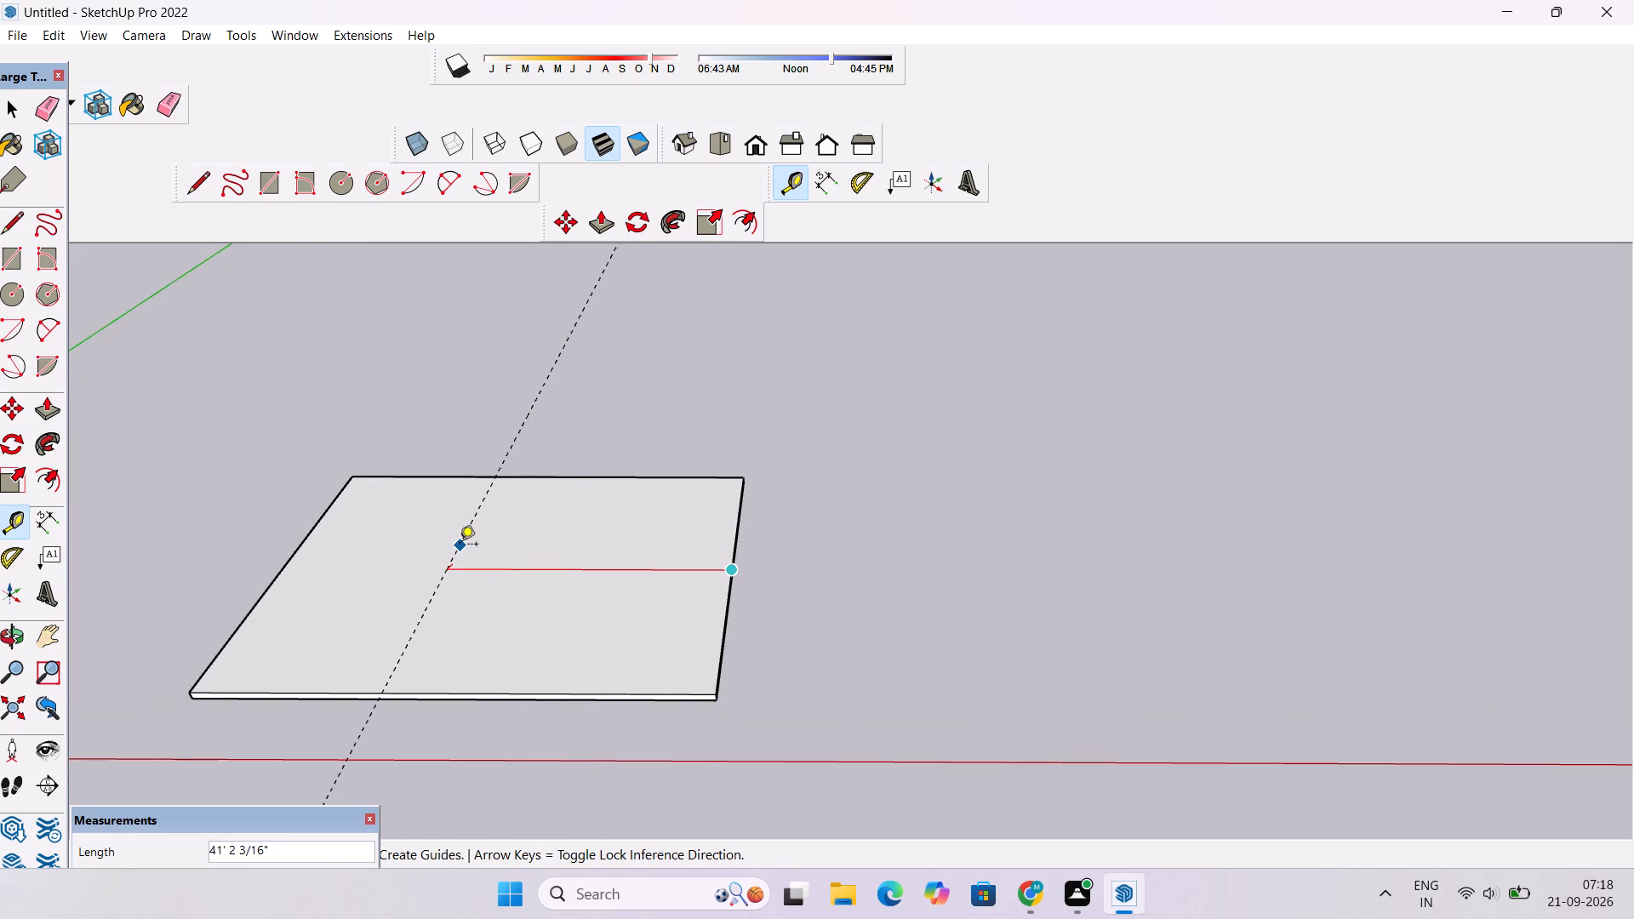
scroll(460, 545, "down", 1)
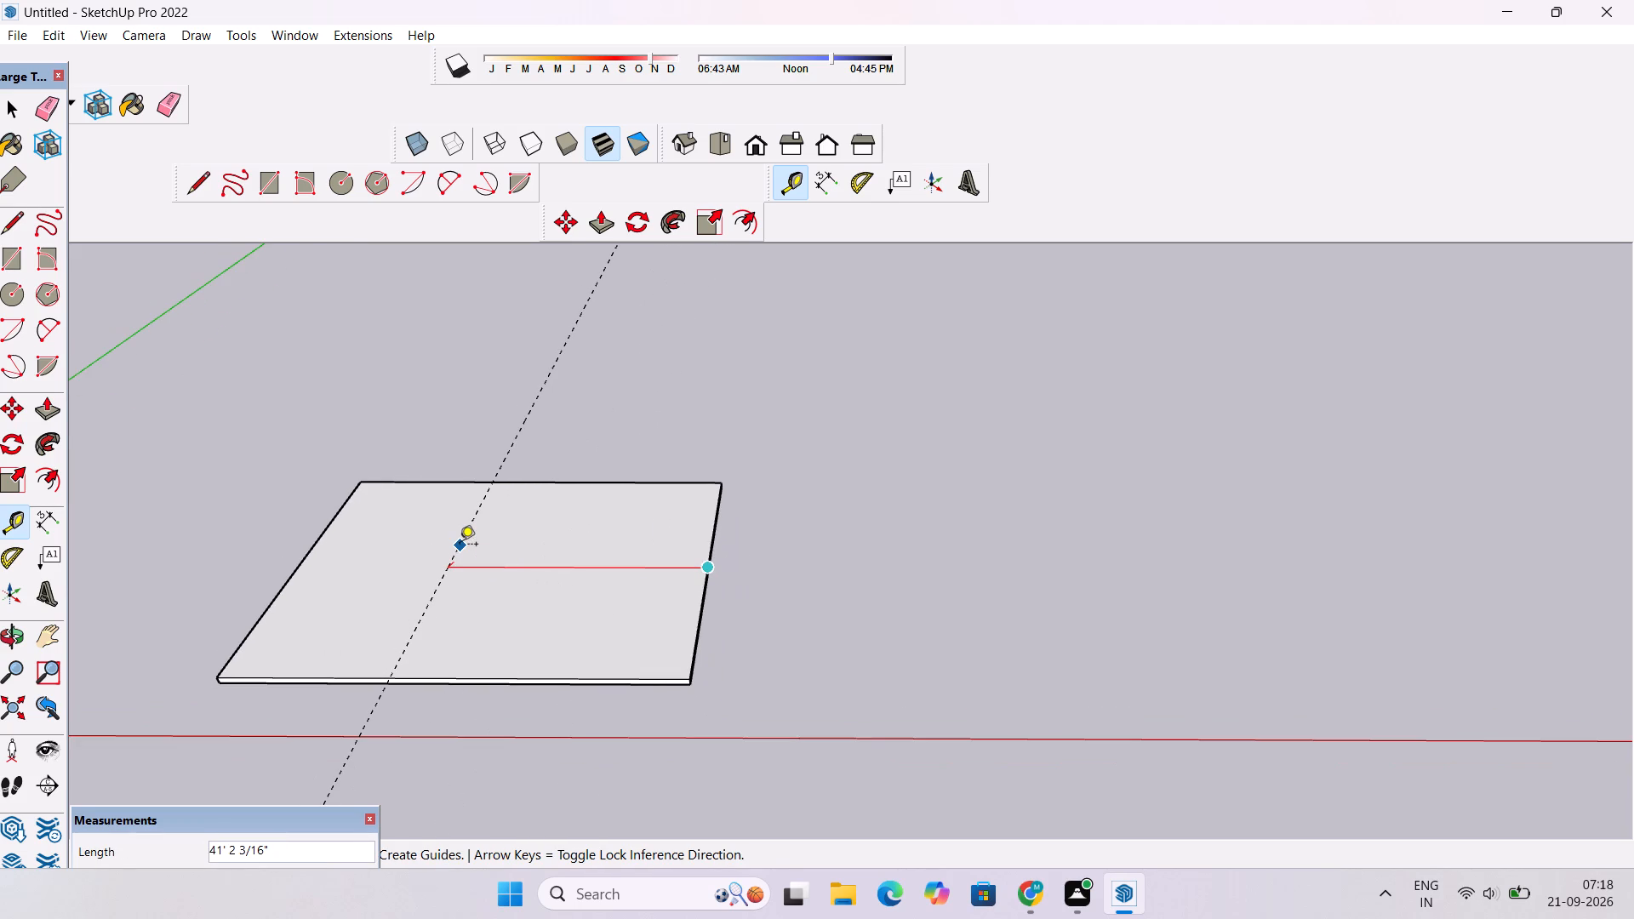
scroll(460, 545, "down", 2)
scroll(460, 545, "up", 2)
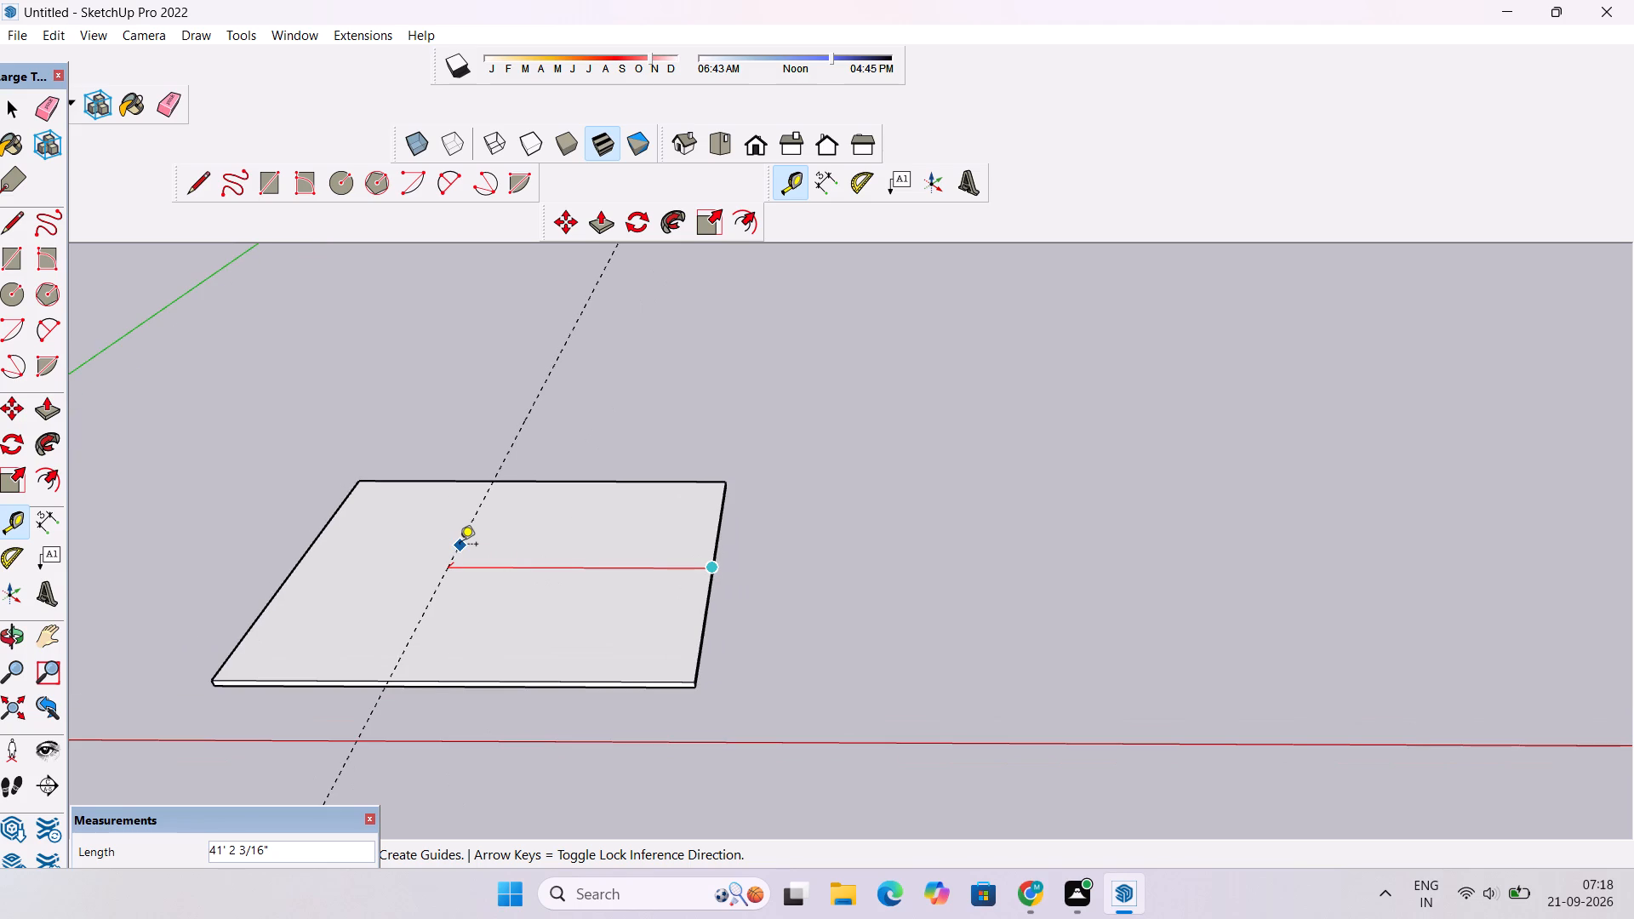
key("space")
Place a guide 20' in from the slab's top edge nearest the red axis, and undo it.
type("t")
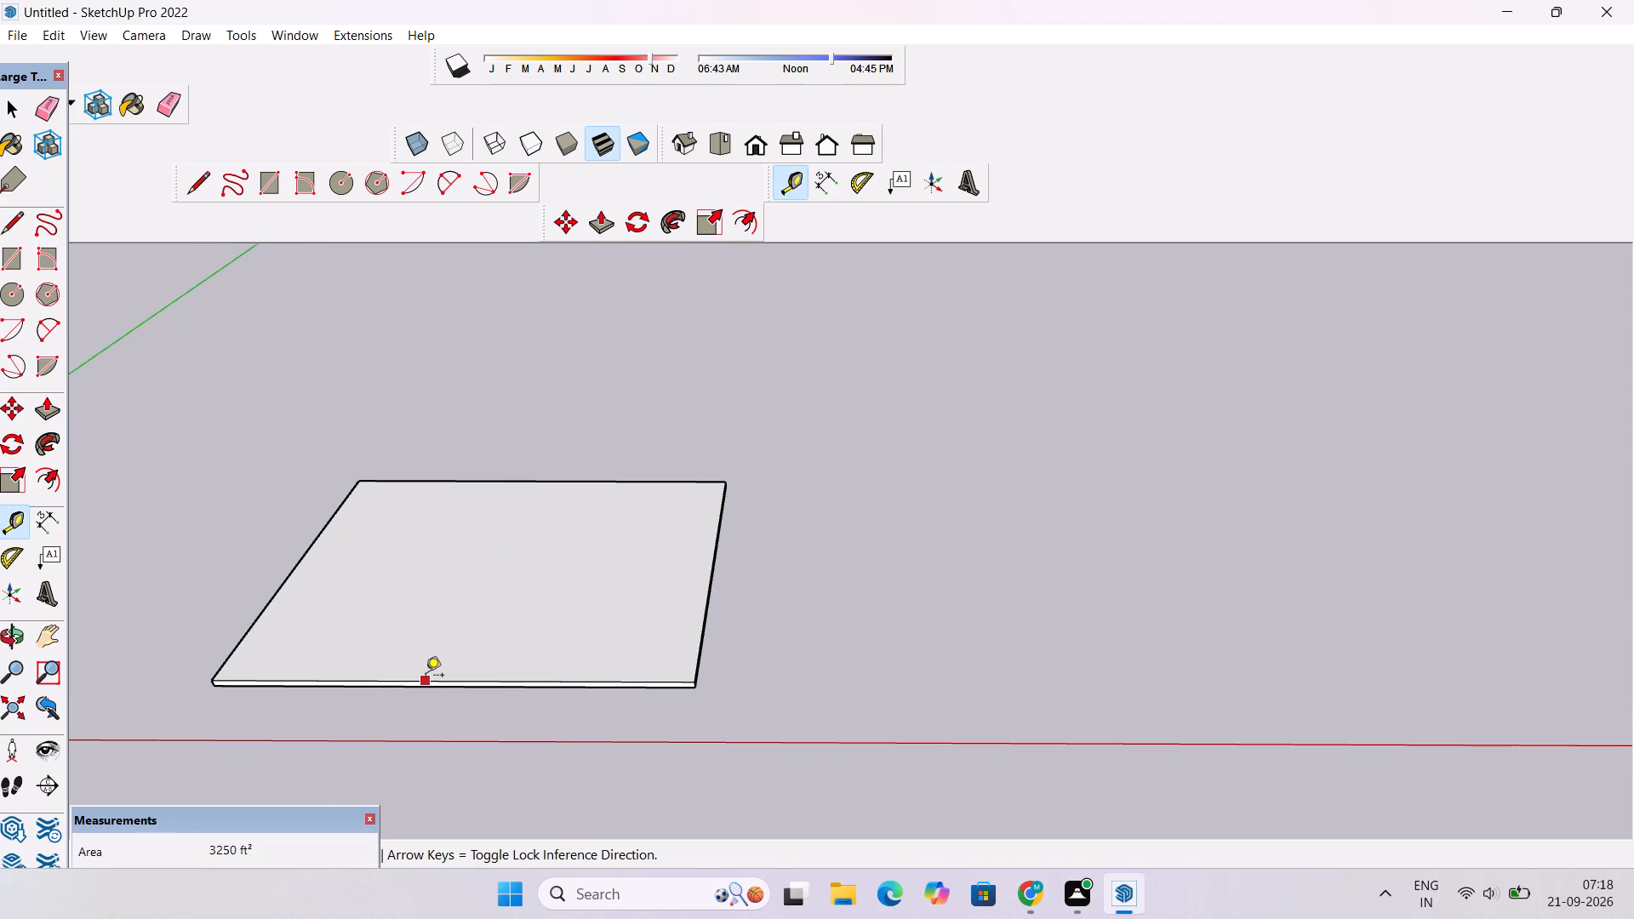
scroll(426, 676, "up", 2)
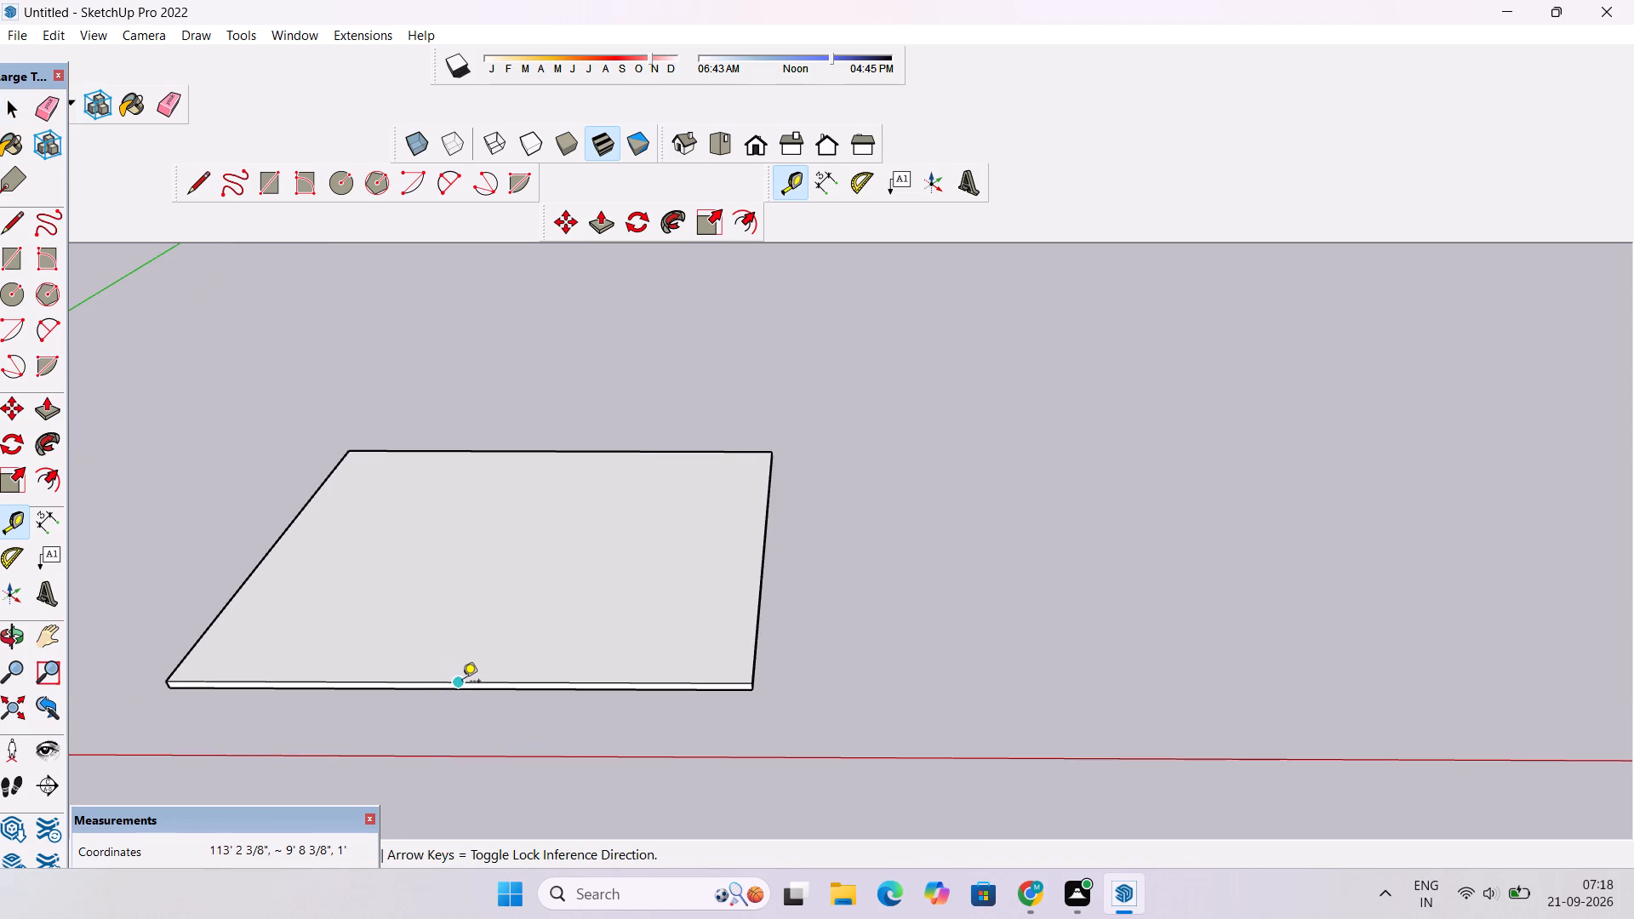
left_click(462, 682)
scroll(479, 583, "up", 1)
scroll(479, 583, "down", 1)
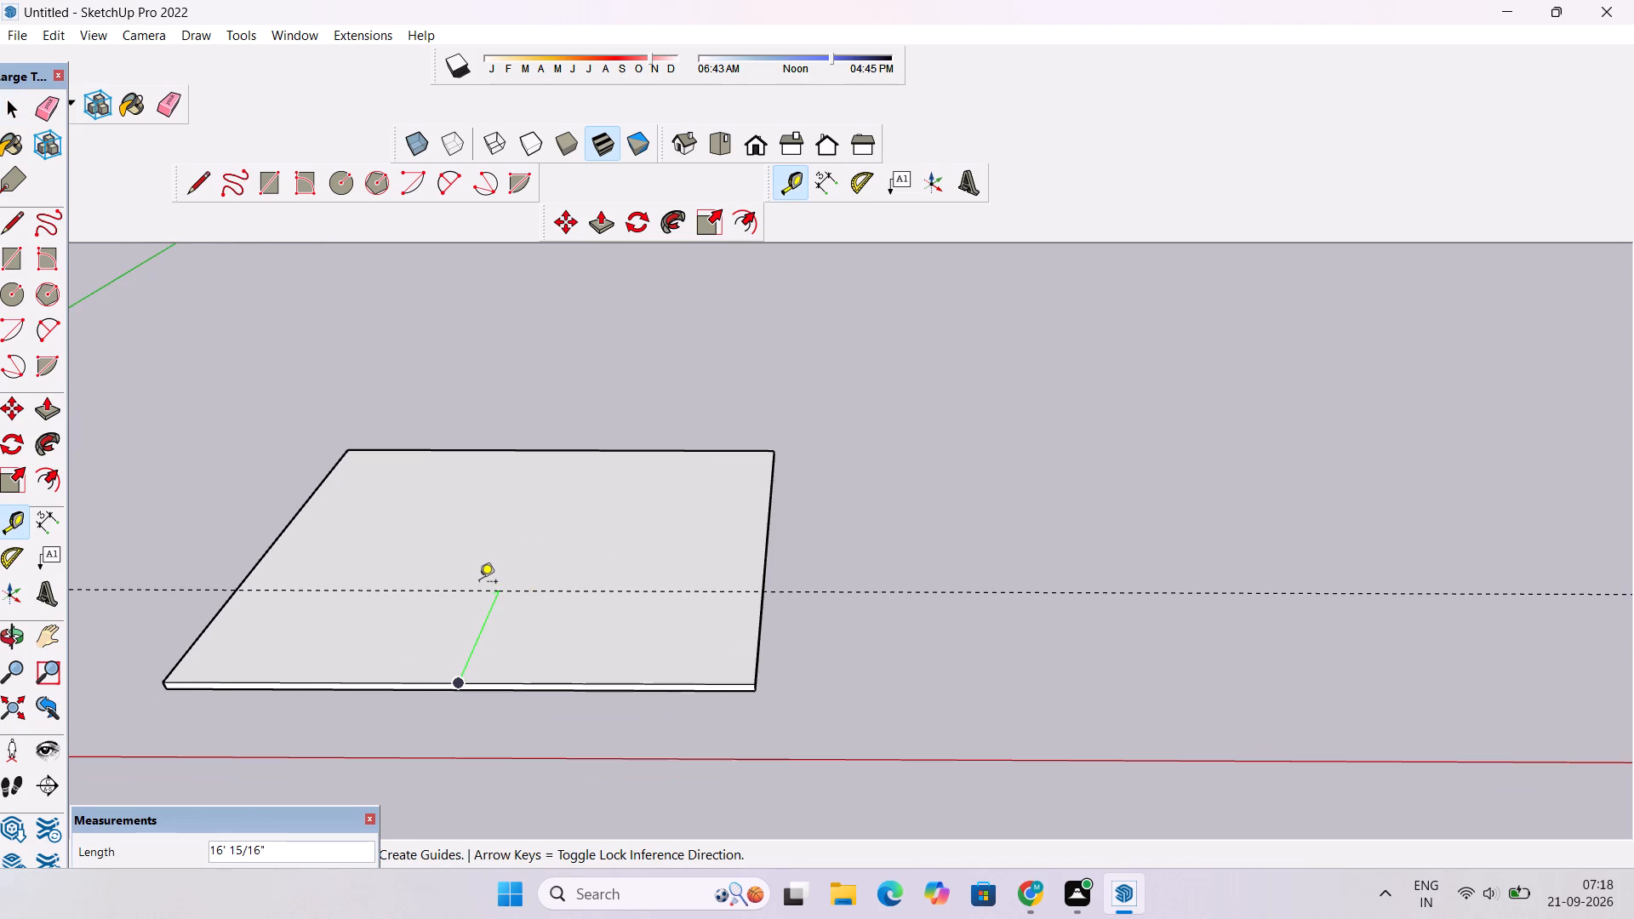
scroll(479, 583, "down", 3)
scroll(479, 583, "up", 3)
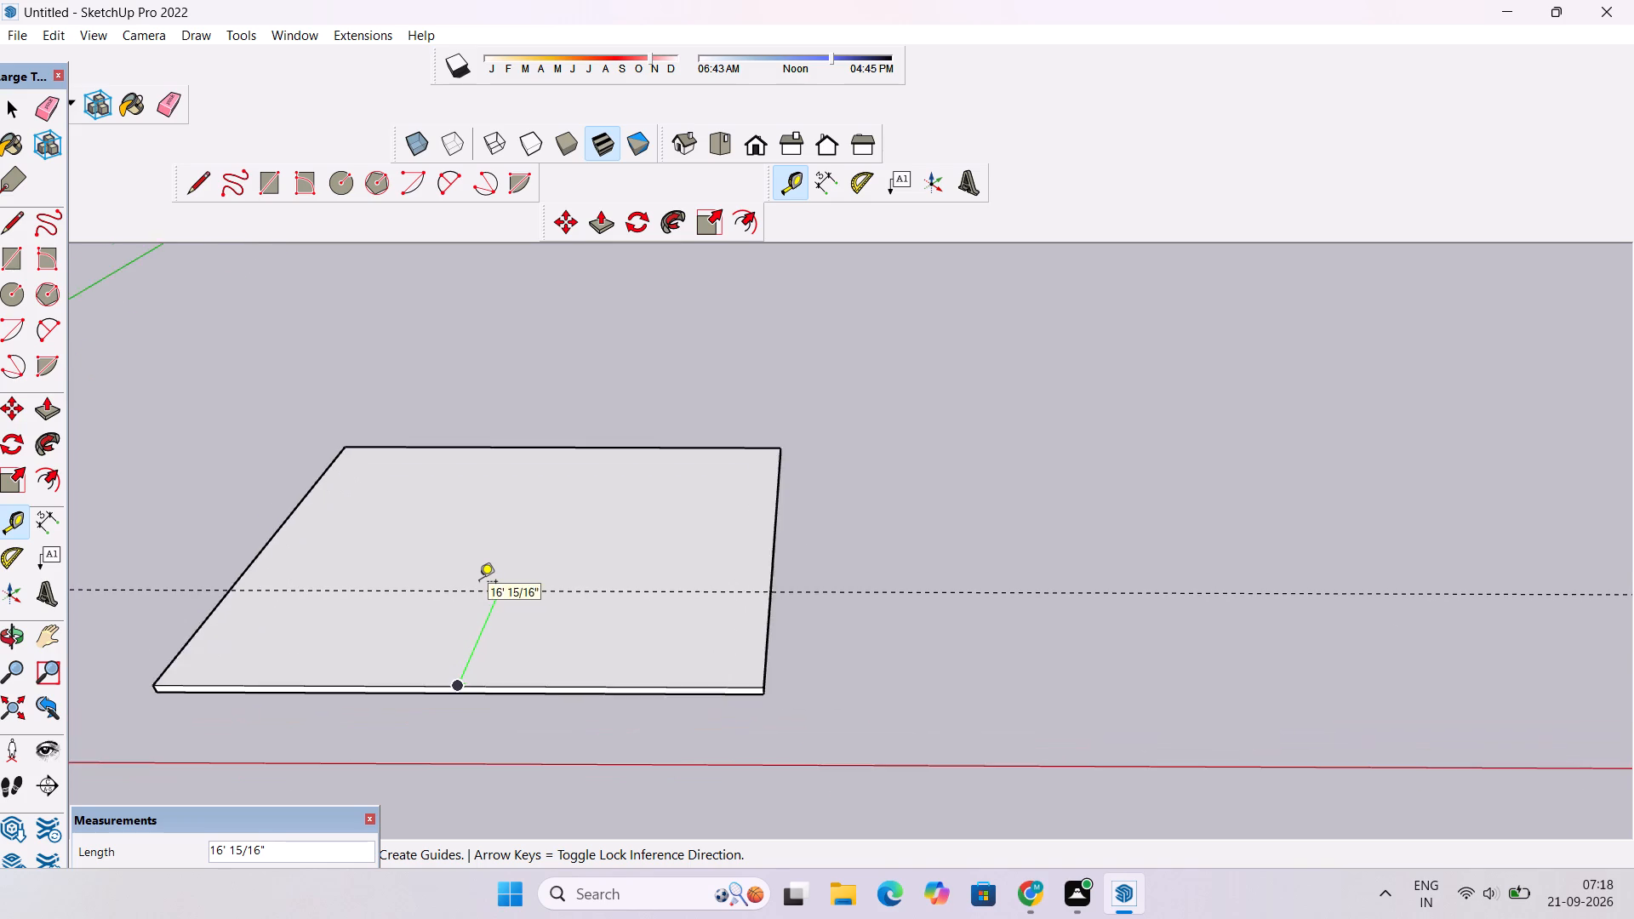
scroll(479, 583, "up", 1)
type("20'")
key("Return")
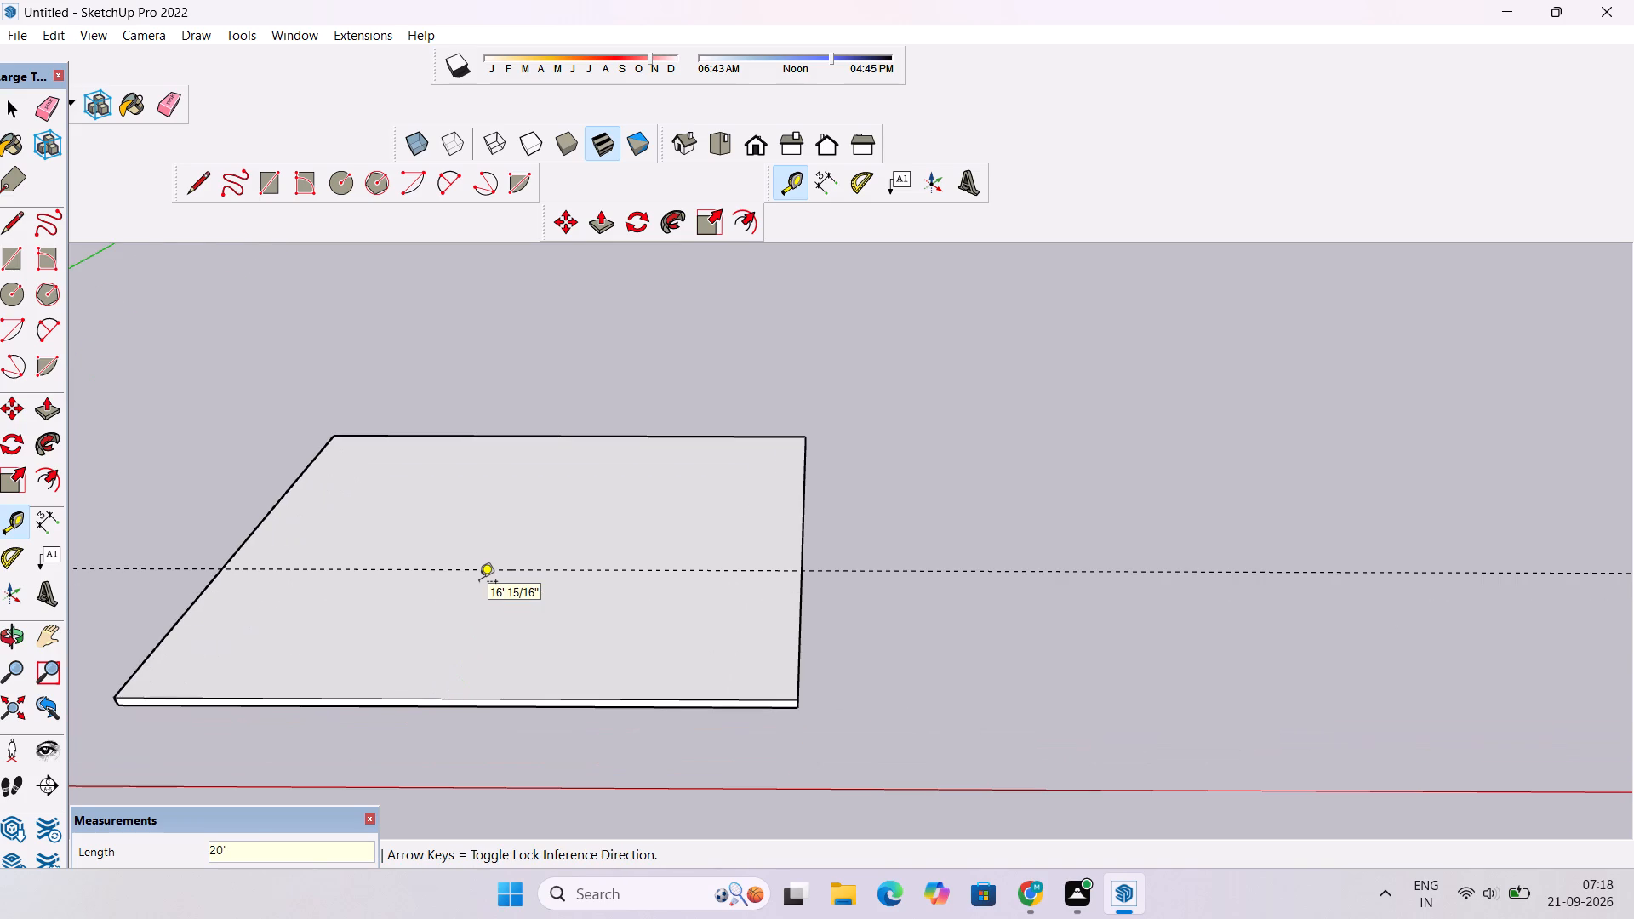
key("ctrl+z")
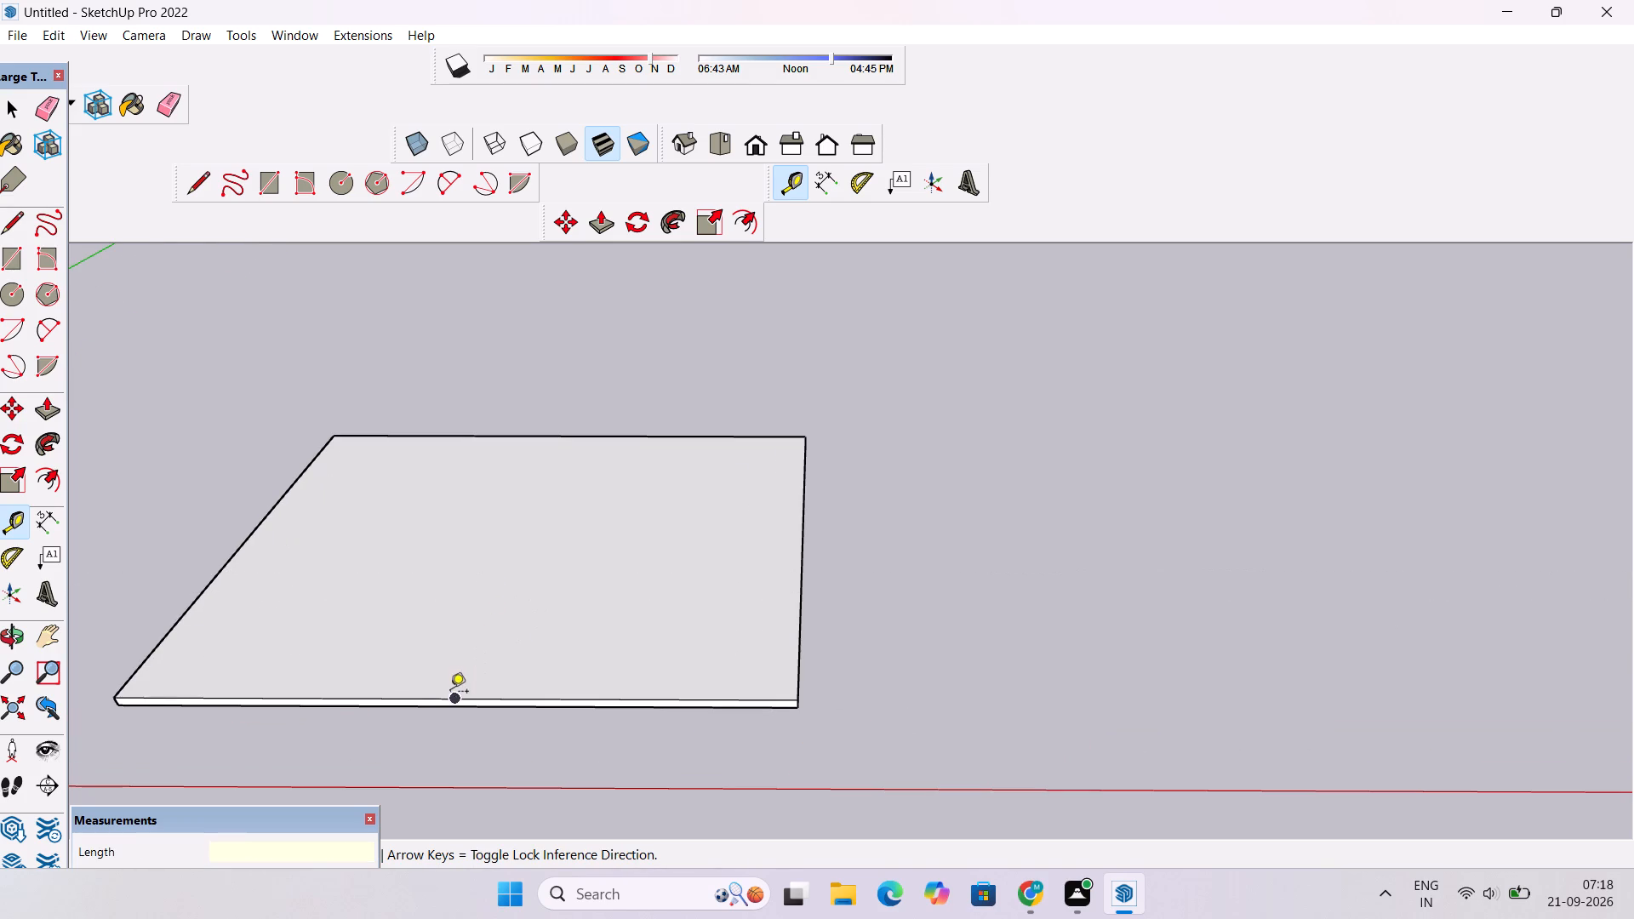
Place a guide 15' in from the slab's top edge nearest the red axis, parallel to that edge.
left_click(454, 699)
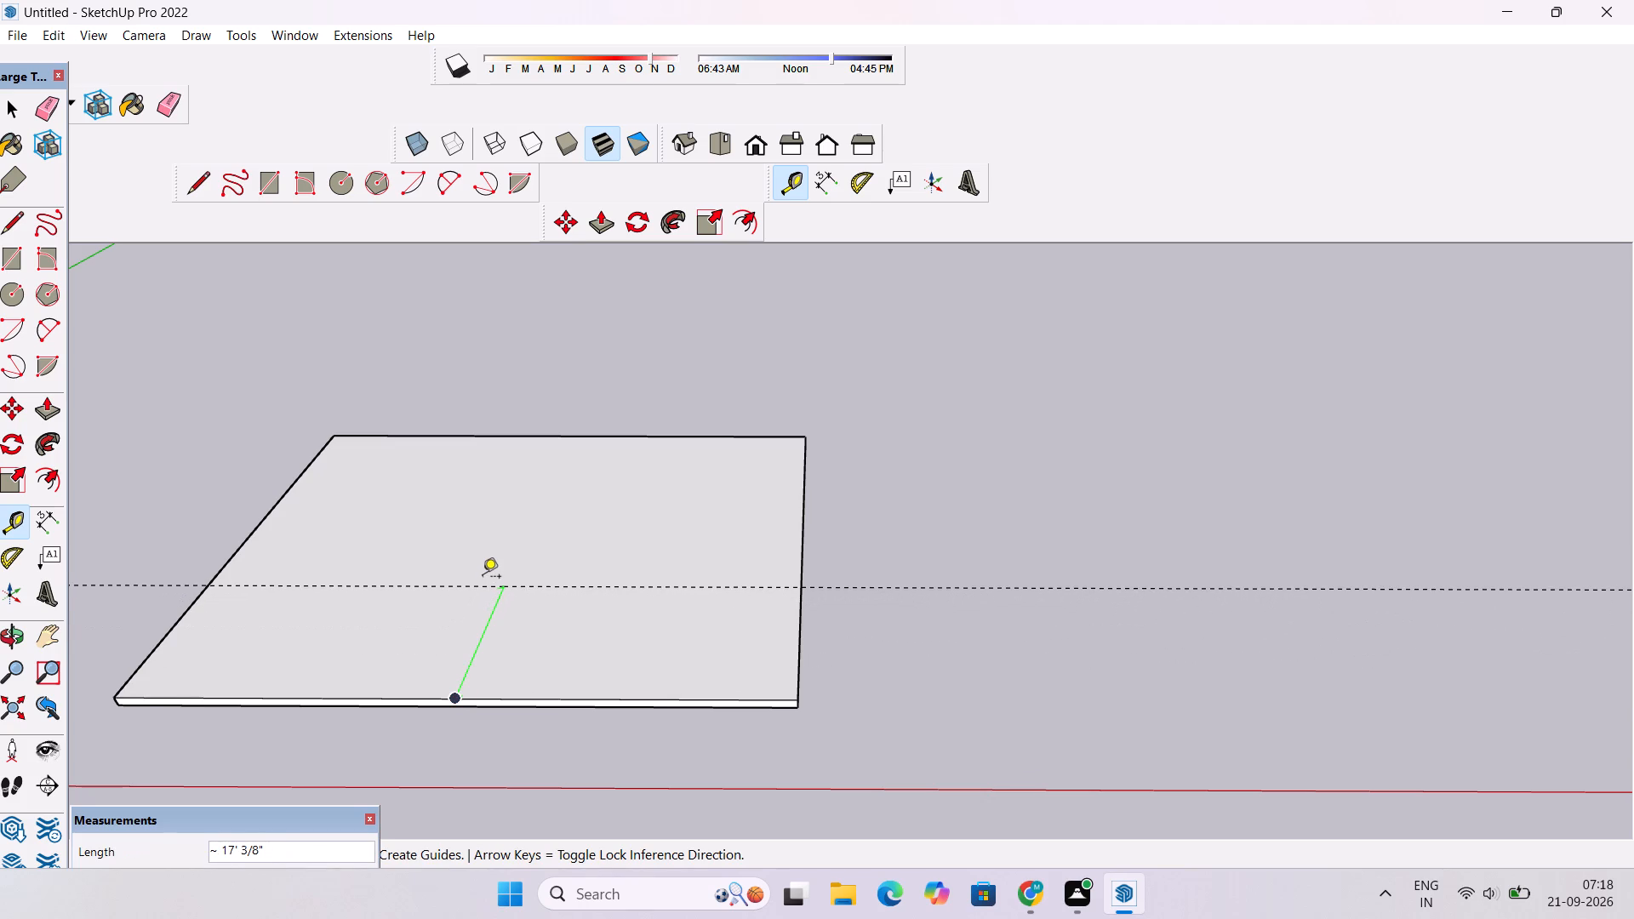
type("15'")
key("Return")
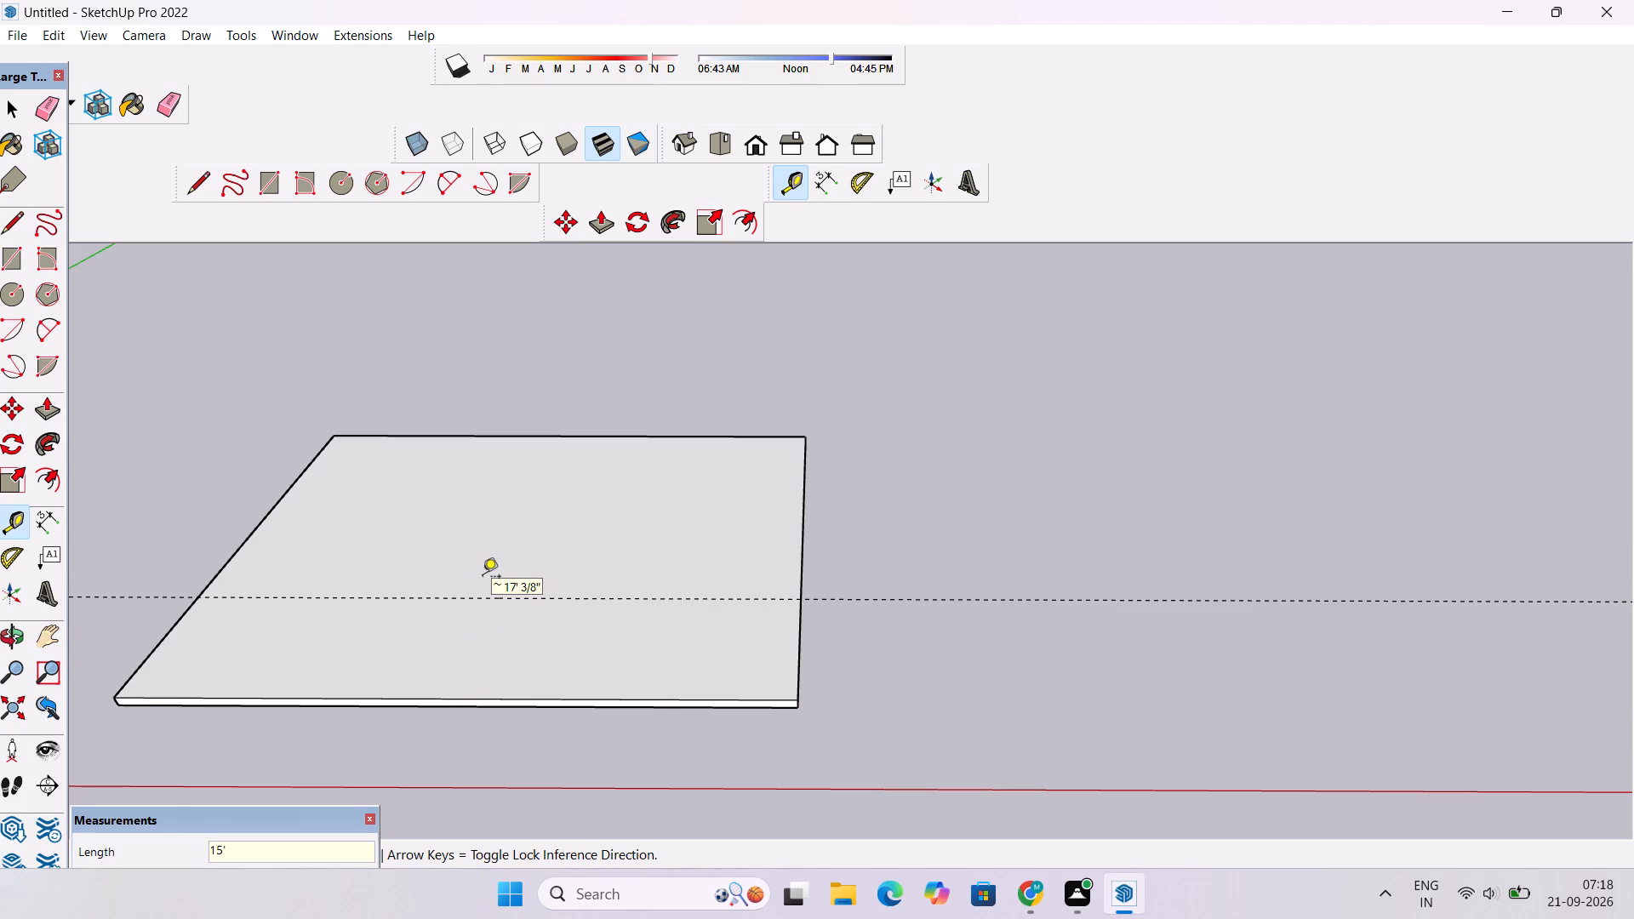
Draw a line along the guide across the slab's top face, from one side edge to the other.
key("o")
scroll(483, 578, "down", 6)
left_click_drag(551, 585, 552, 769)
scroll(524, 656, "up", 3)
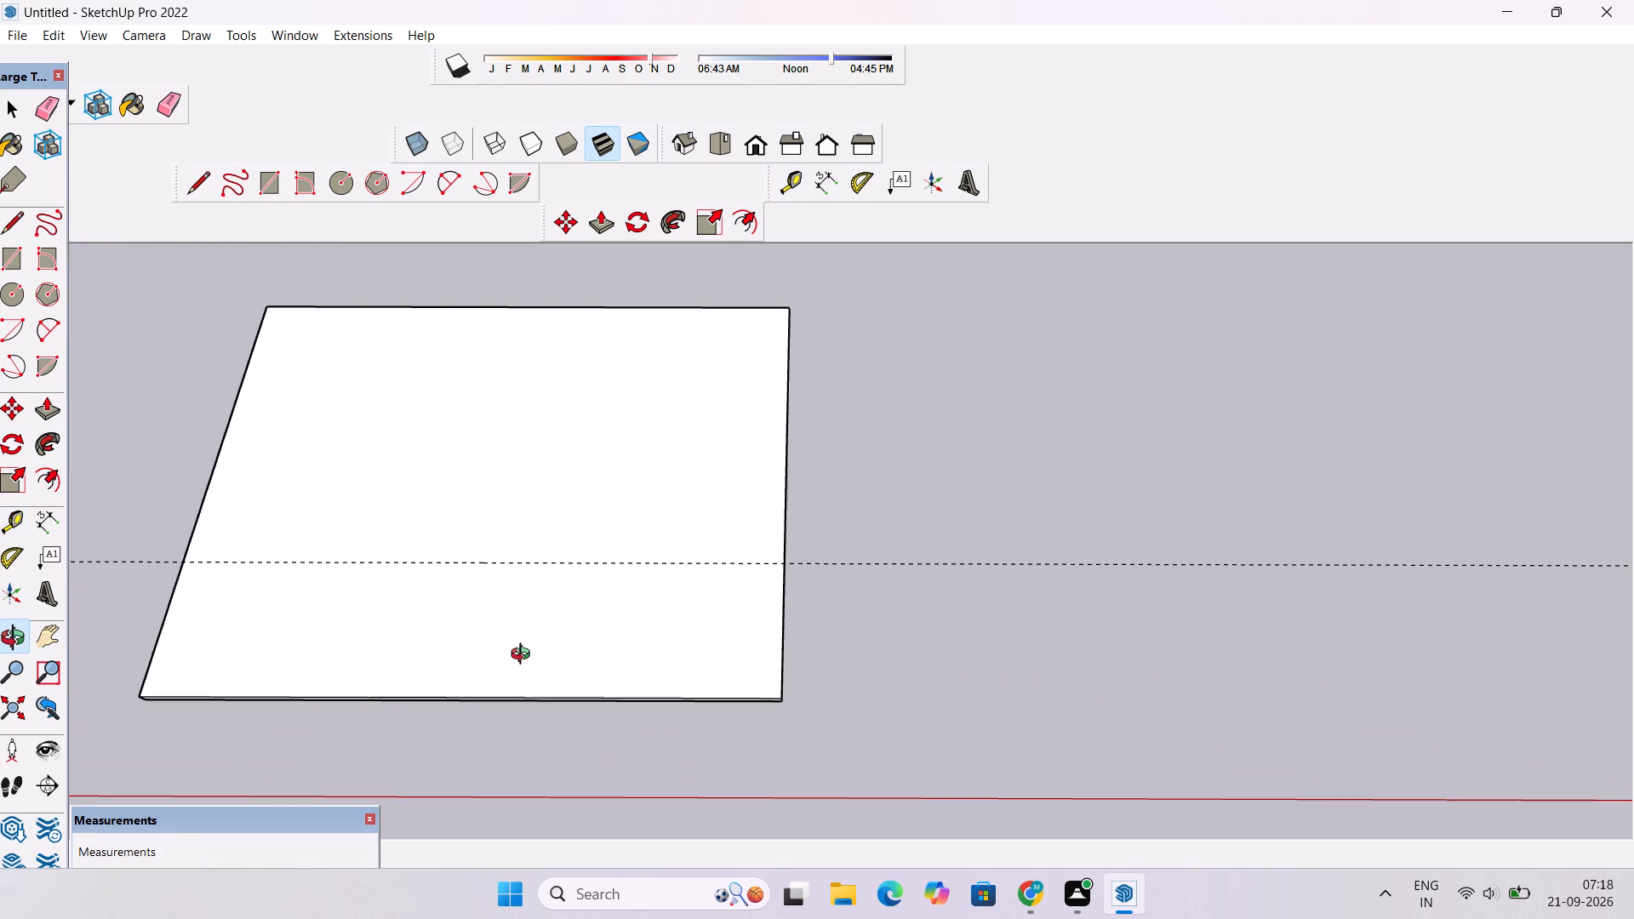
scroll(524, 656, "up", 6)
left_click_drag(393, 669, 395, 666)
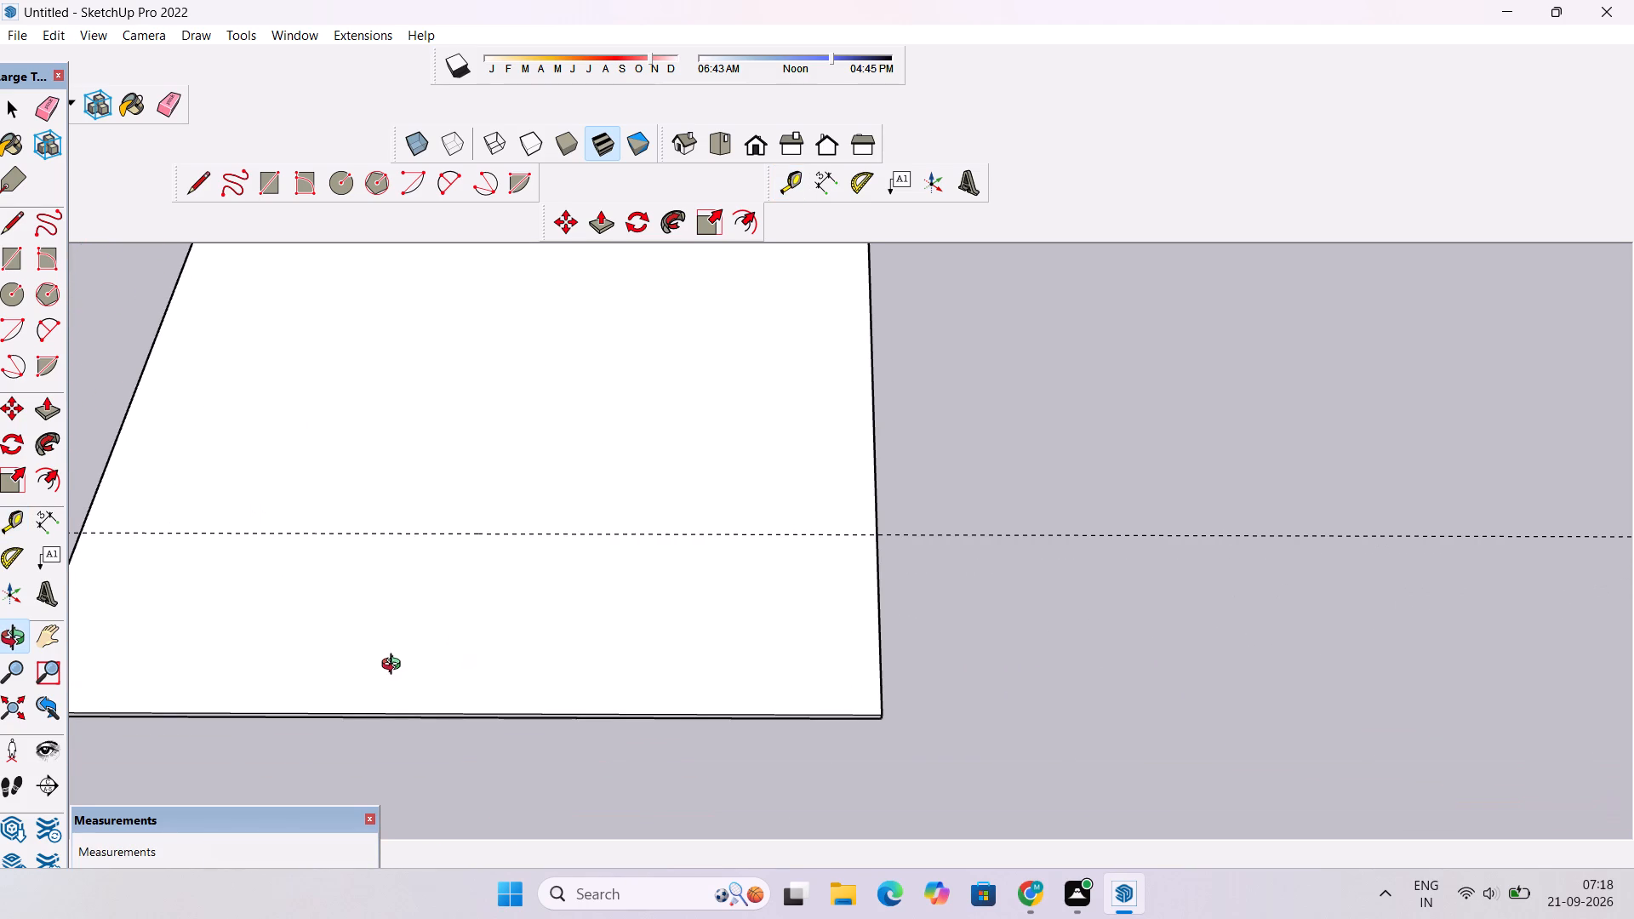
left_click_drag(395, 666, 409, 649)
left_click_drag(413, 655, 622, 626, "shift")
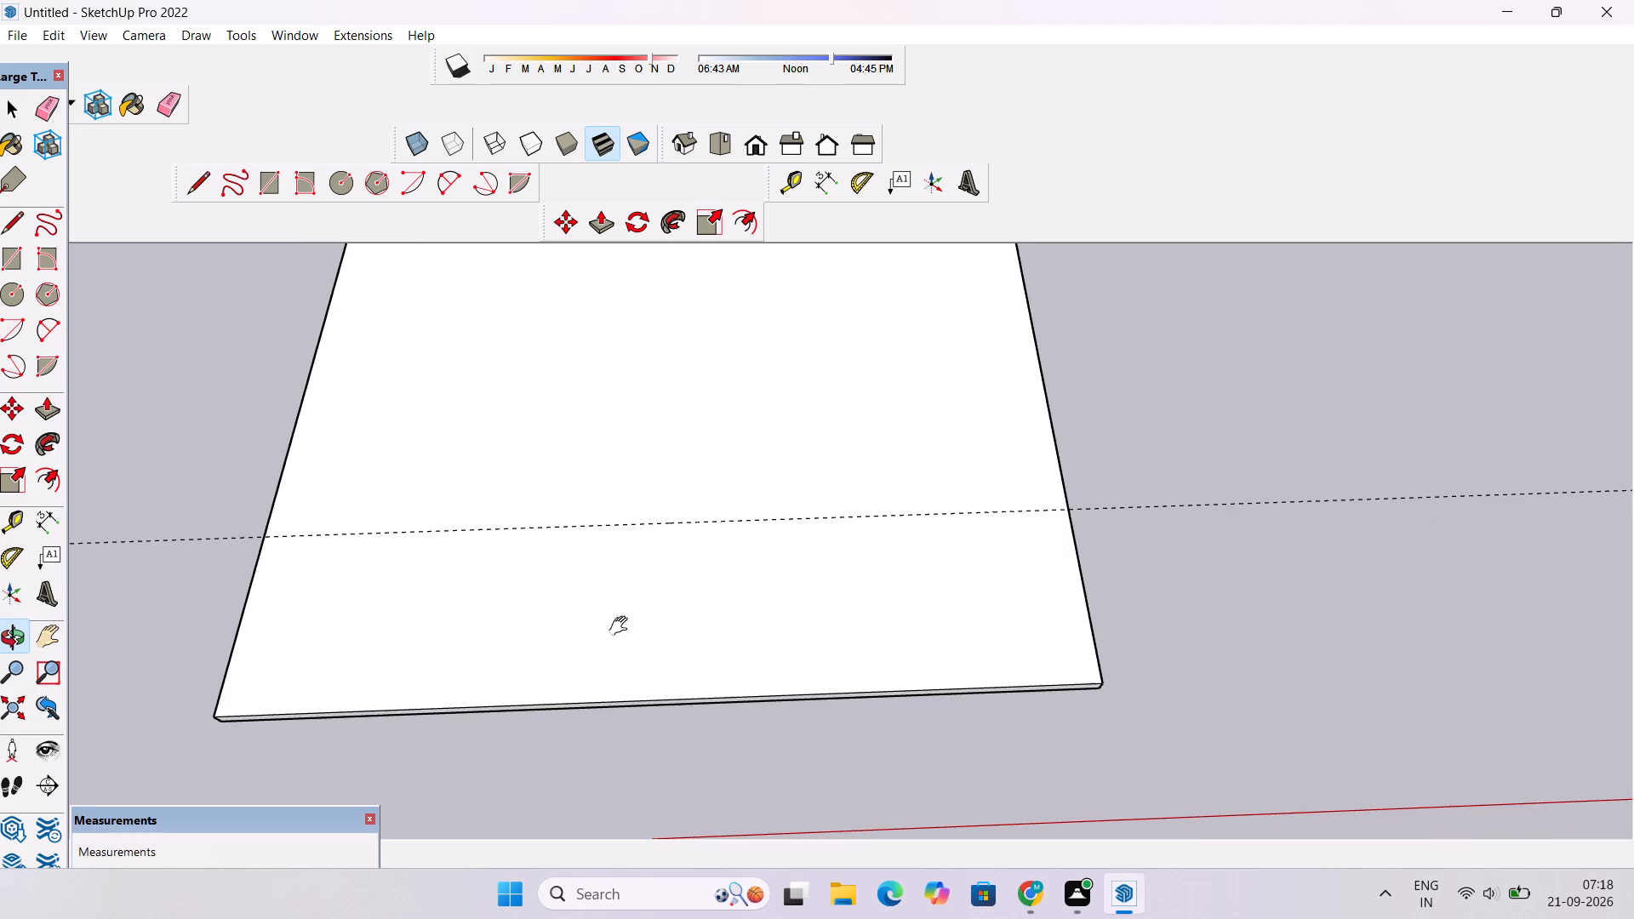
key("l")
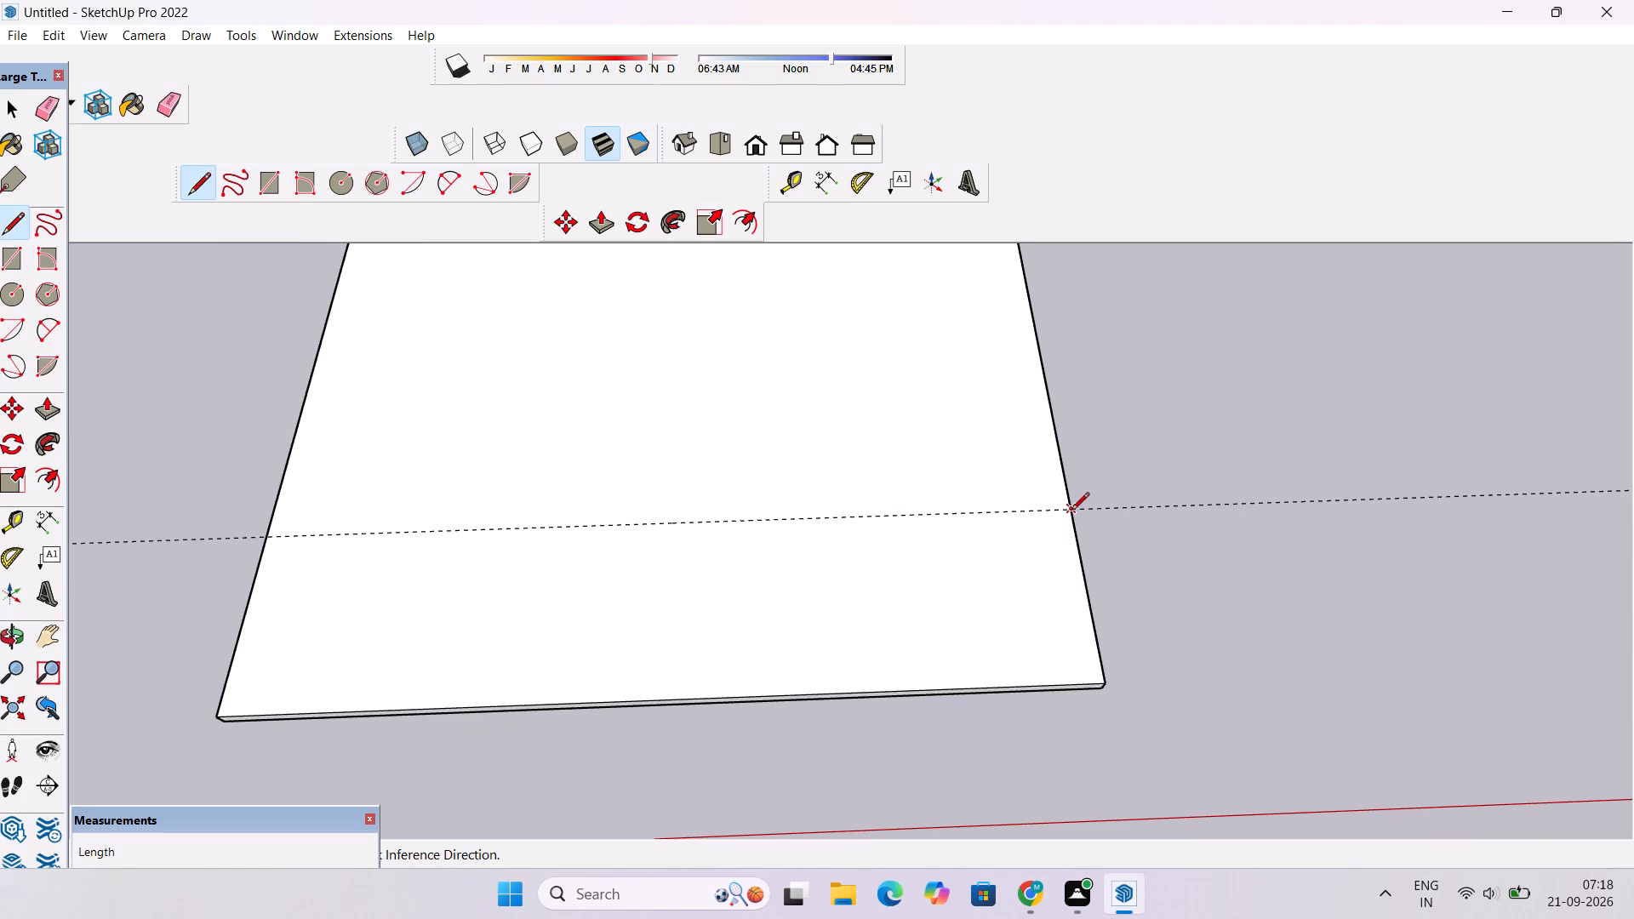
left_click(1071, 511)
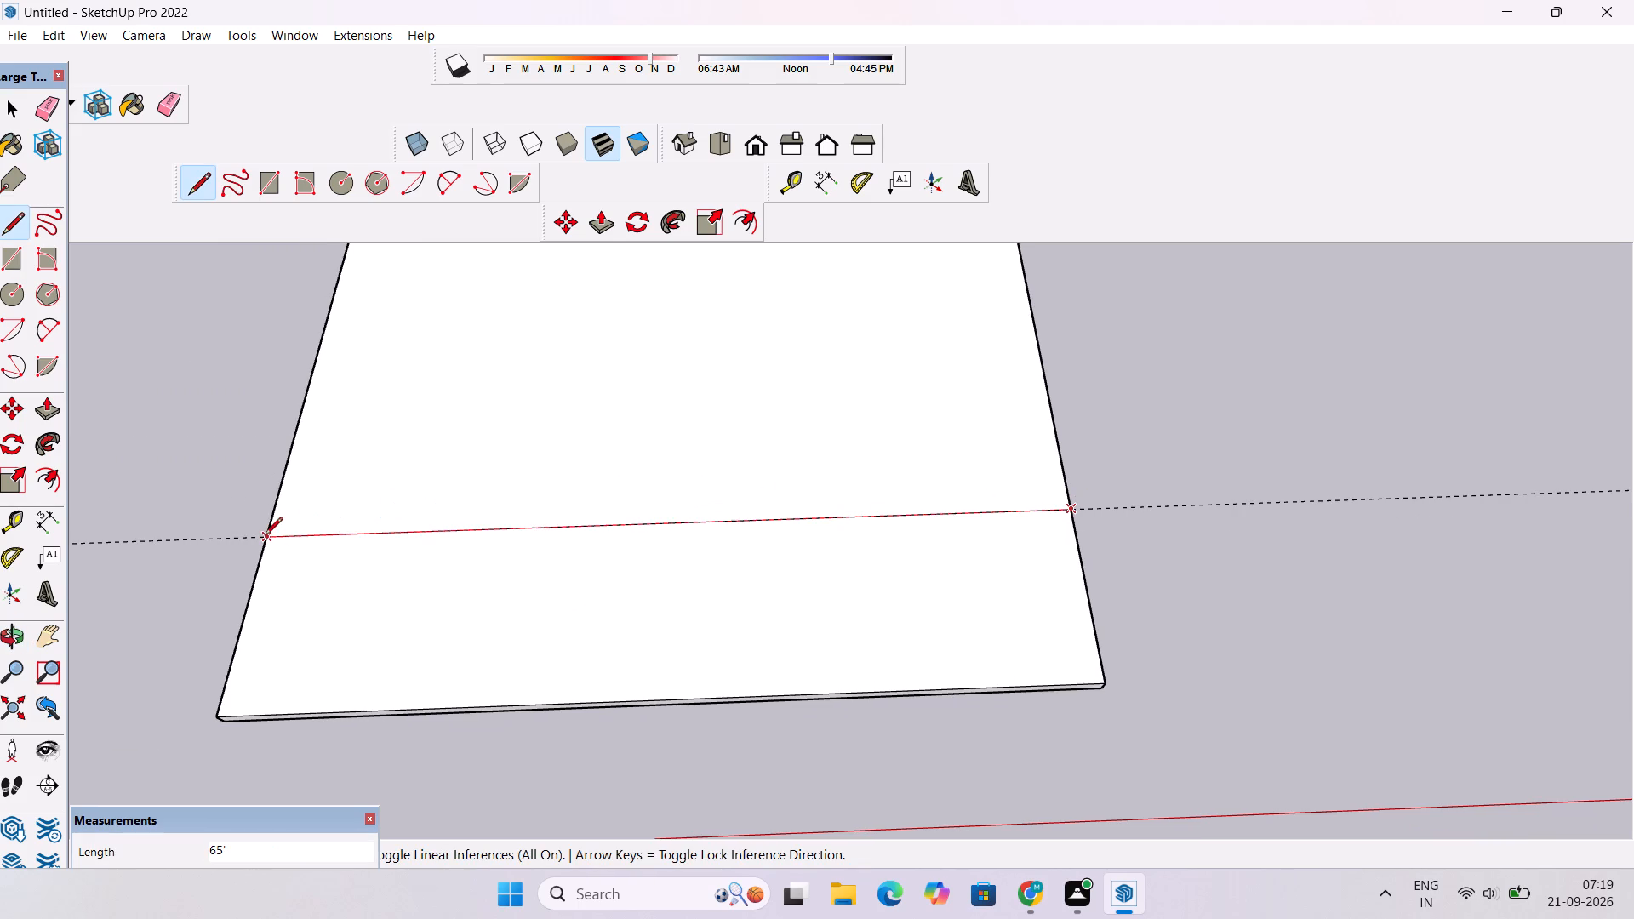
left_click(265, 536)
key("space")
Erase the guide line that extends past the slab.
scroll(163, 557, "down", 5)
key("e")
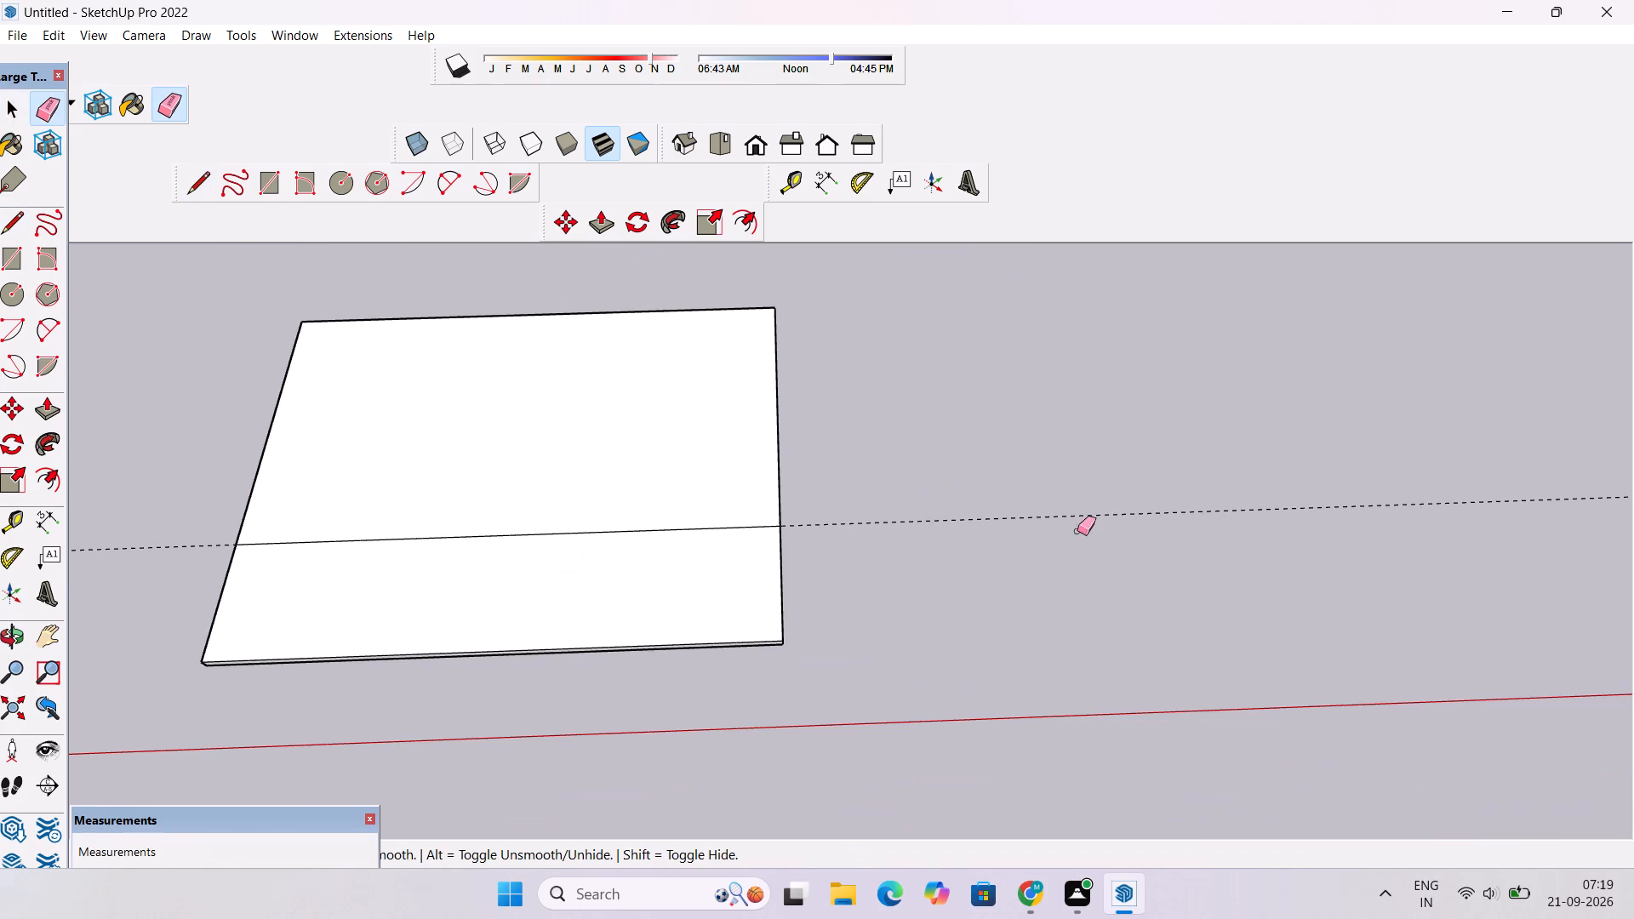
left_click_drag(1048, 501, 1045, 527)
key("o")
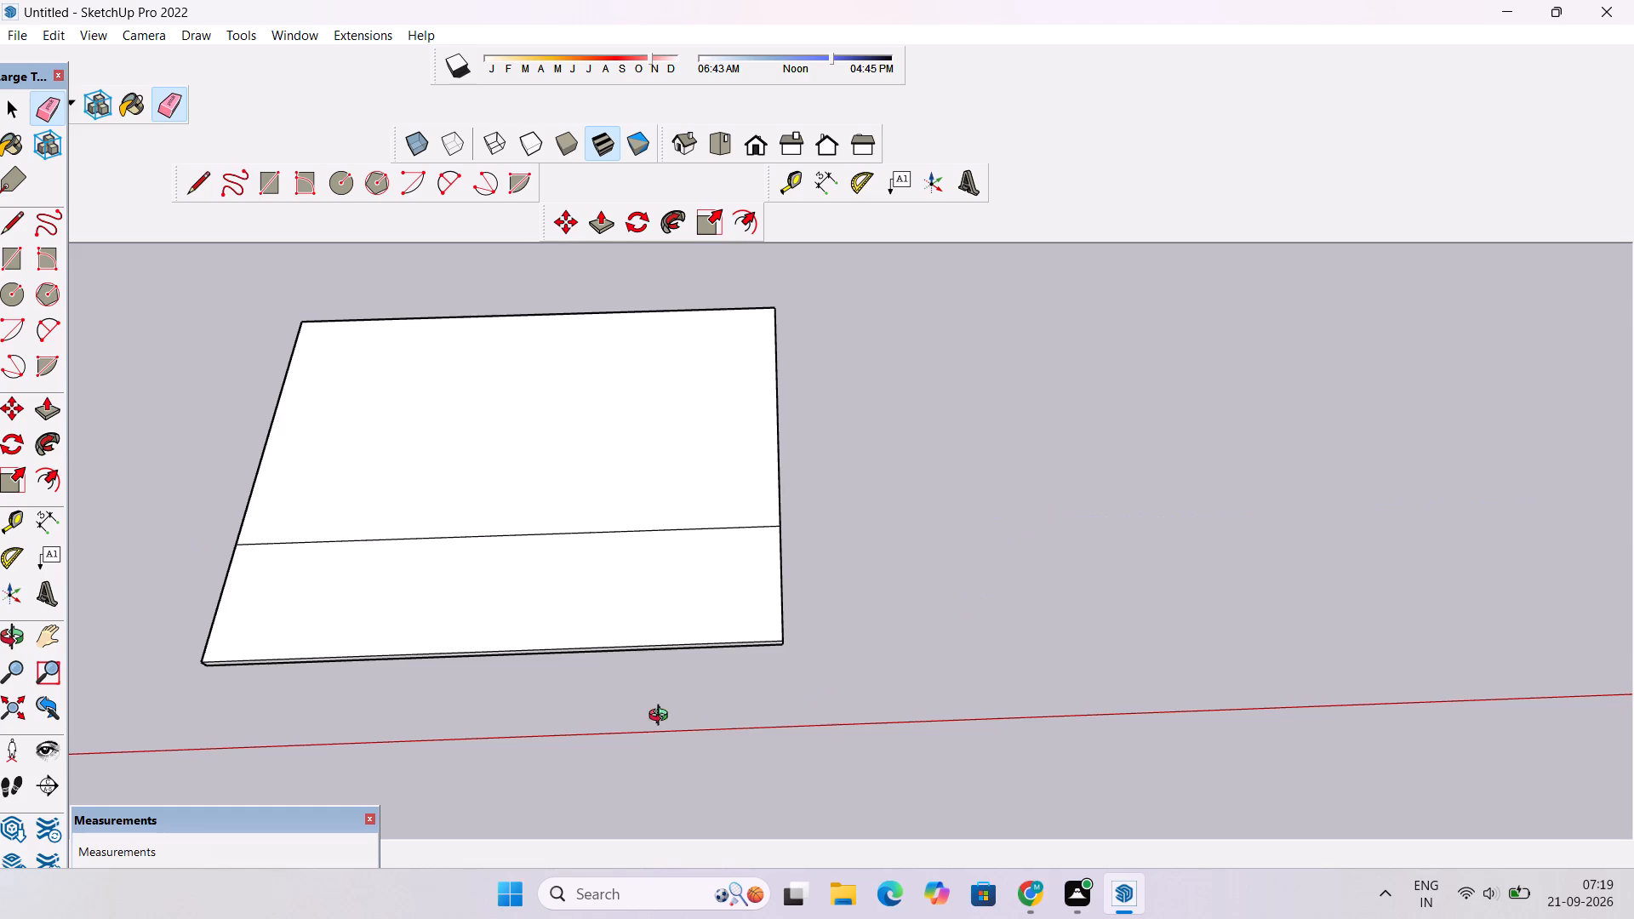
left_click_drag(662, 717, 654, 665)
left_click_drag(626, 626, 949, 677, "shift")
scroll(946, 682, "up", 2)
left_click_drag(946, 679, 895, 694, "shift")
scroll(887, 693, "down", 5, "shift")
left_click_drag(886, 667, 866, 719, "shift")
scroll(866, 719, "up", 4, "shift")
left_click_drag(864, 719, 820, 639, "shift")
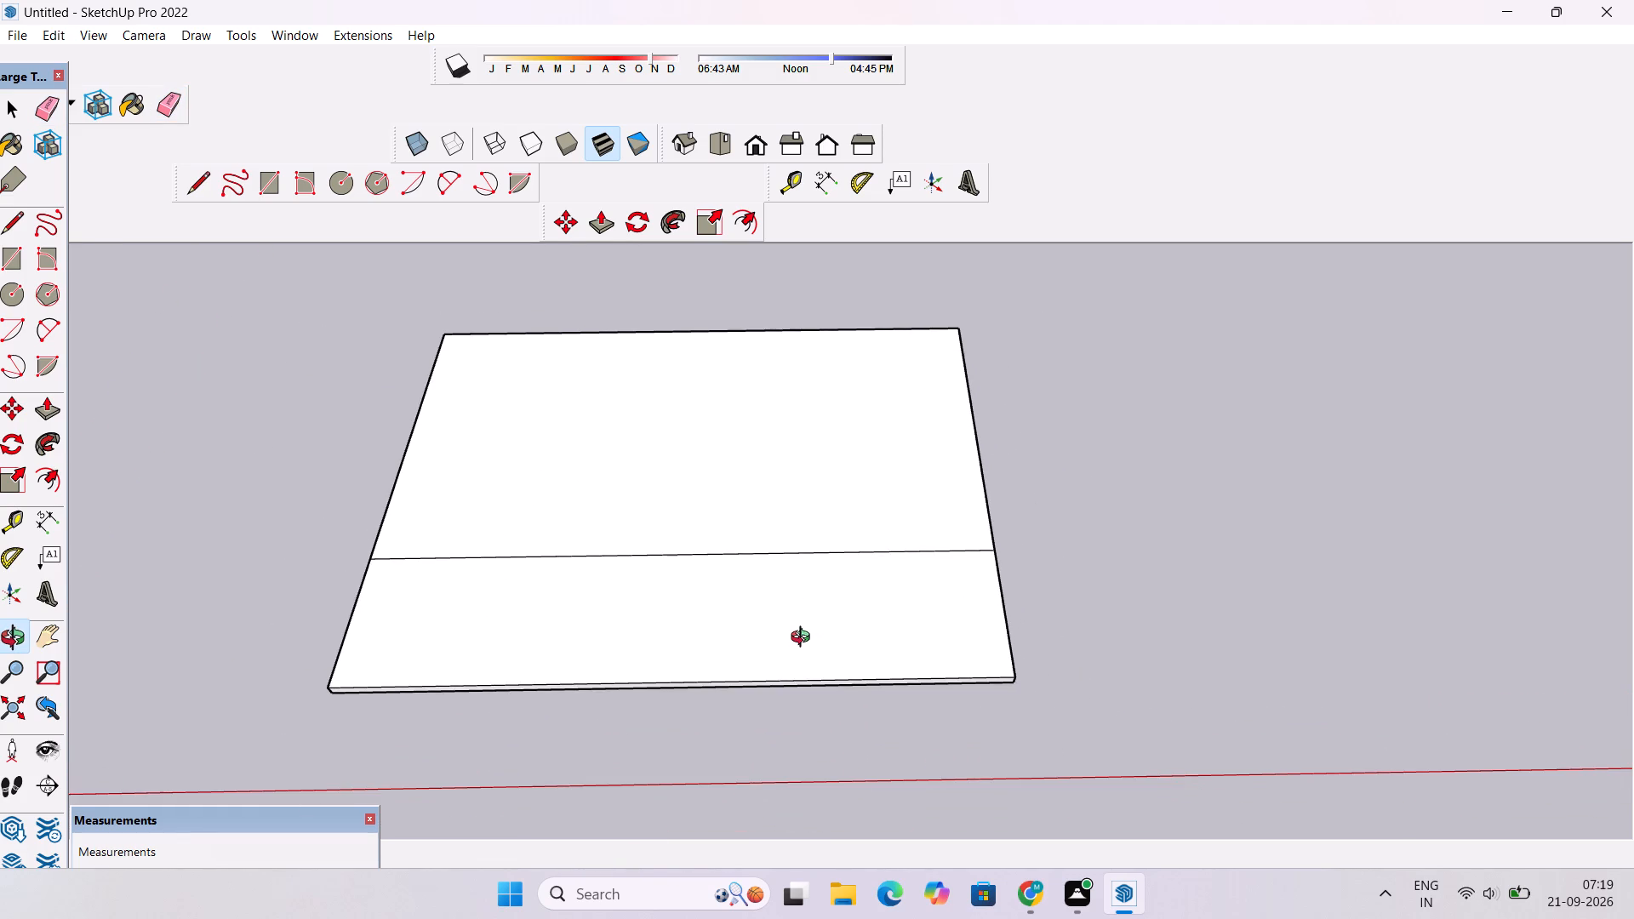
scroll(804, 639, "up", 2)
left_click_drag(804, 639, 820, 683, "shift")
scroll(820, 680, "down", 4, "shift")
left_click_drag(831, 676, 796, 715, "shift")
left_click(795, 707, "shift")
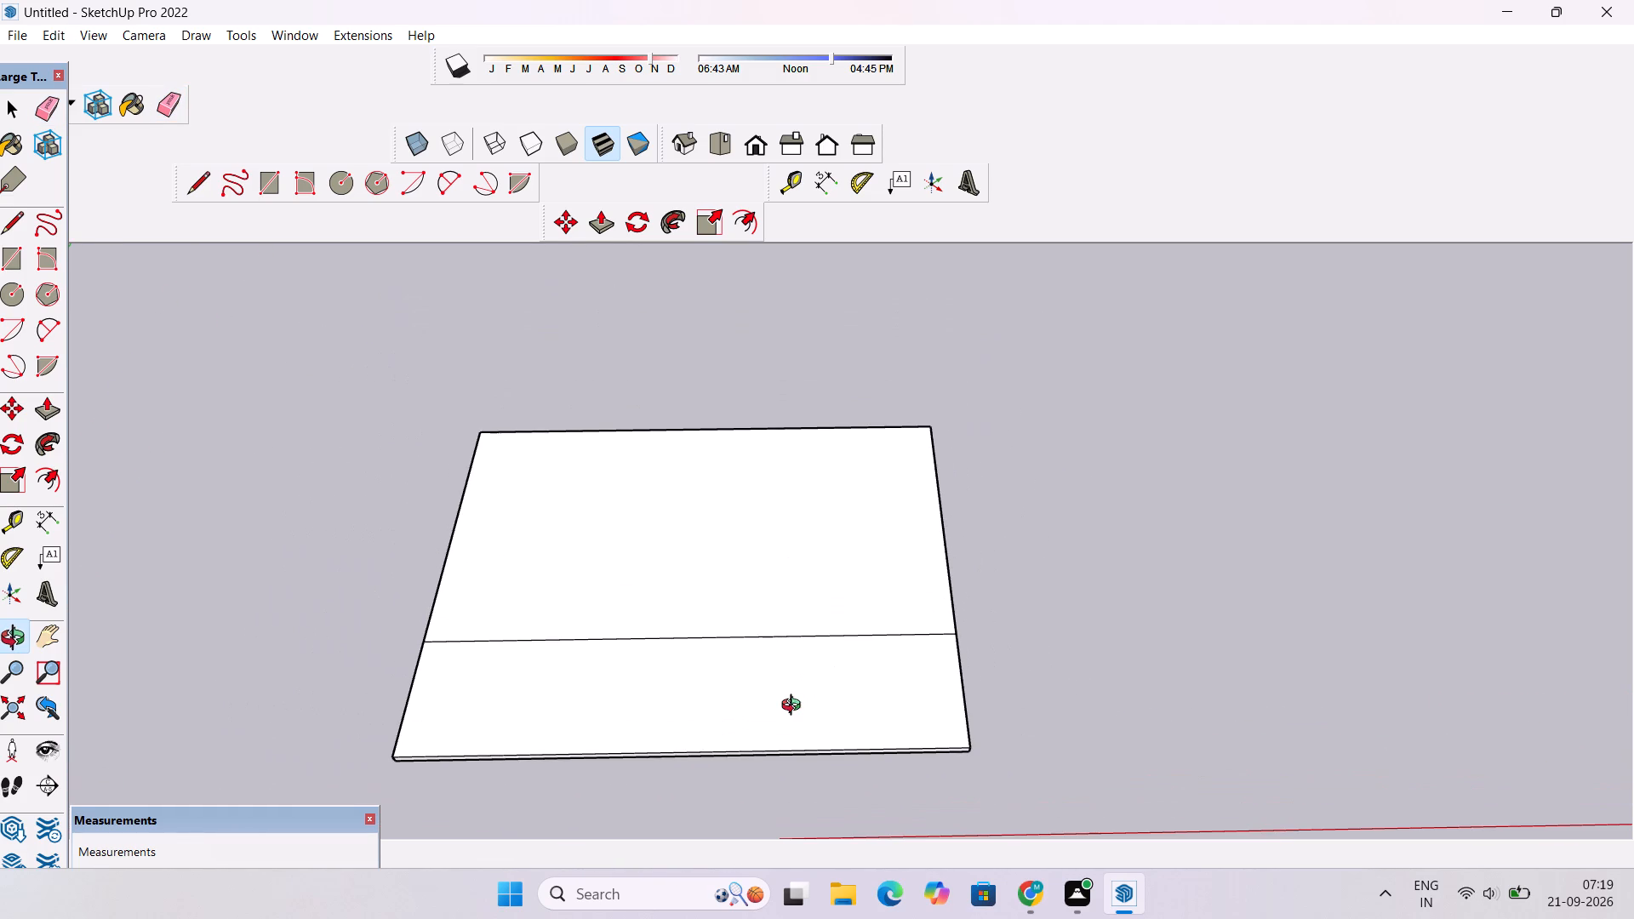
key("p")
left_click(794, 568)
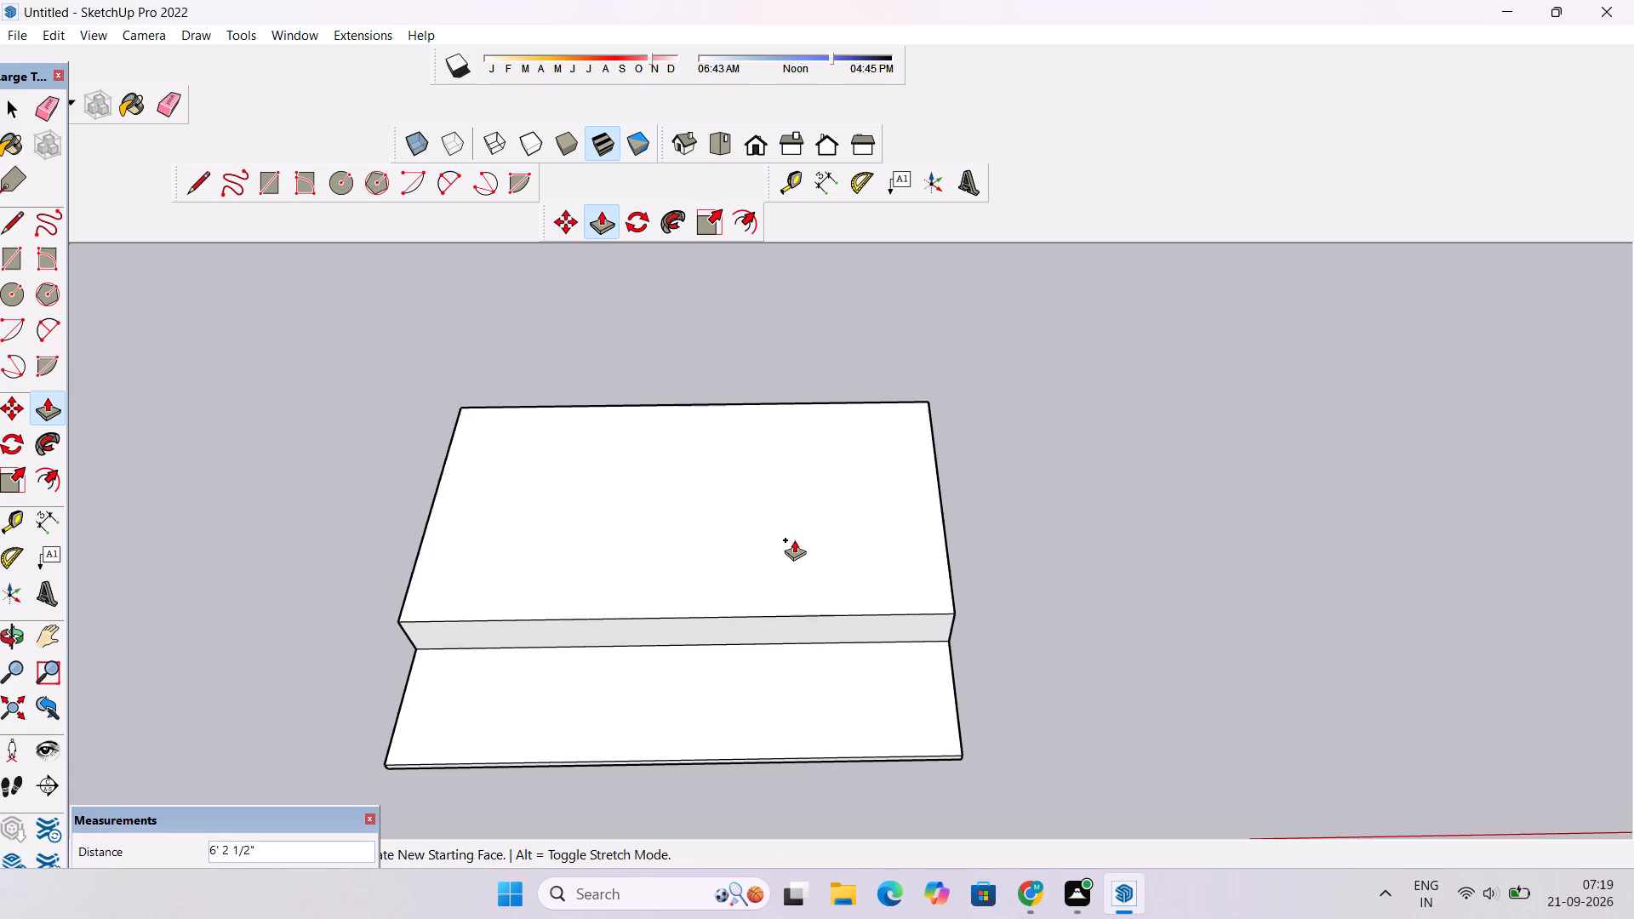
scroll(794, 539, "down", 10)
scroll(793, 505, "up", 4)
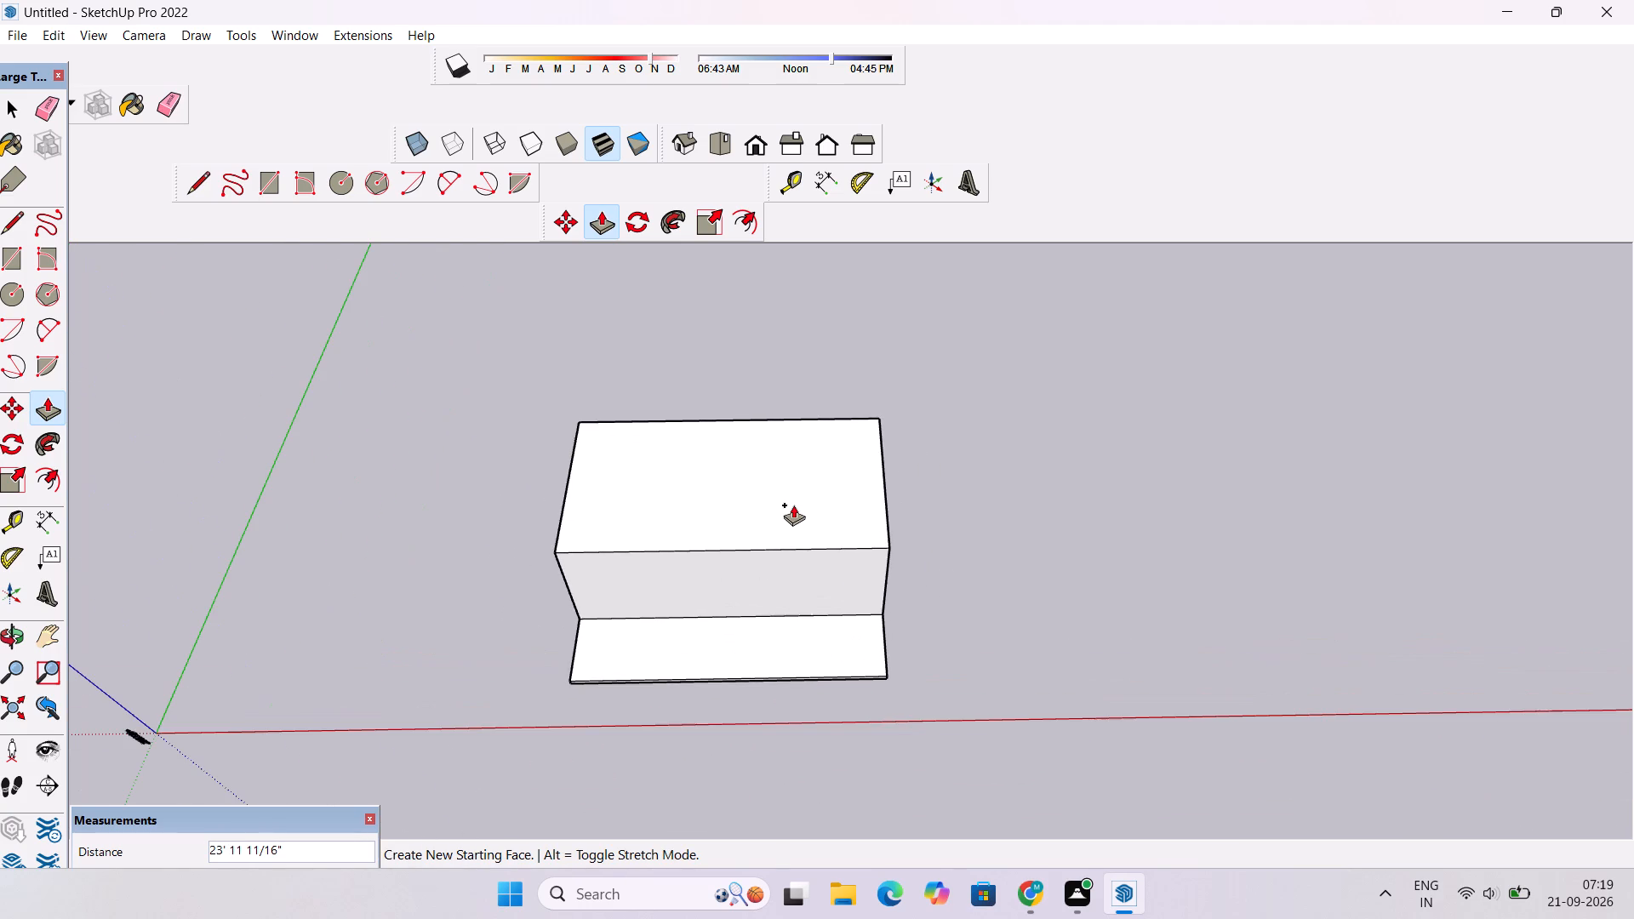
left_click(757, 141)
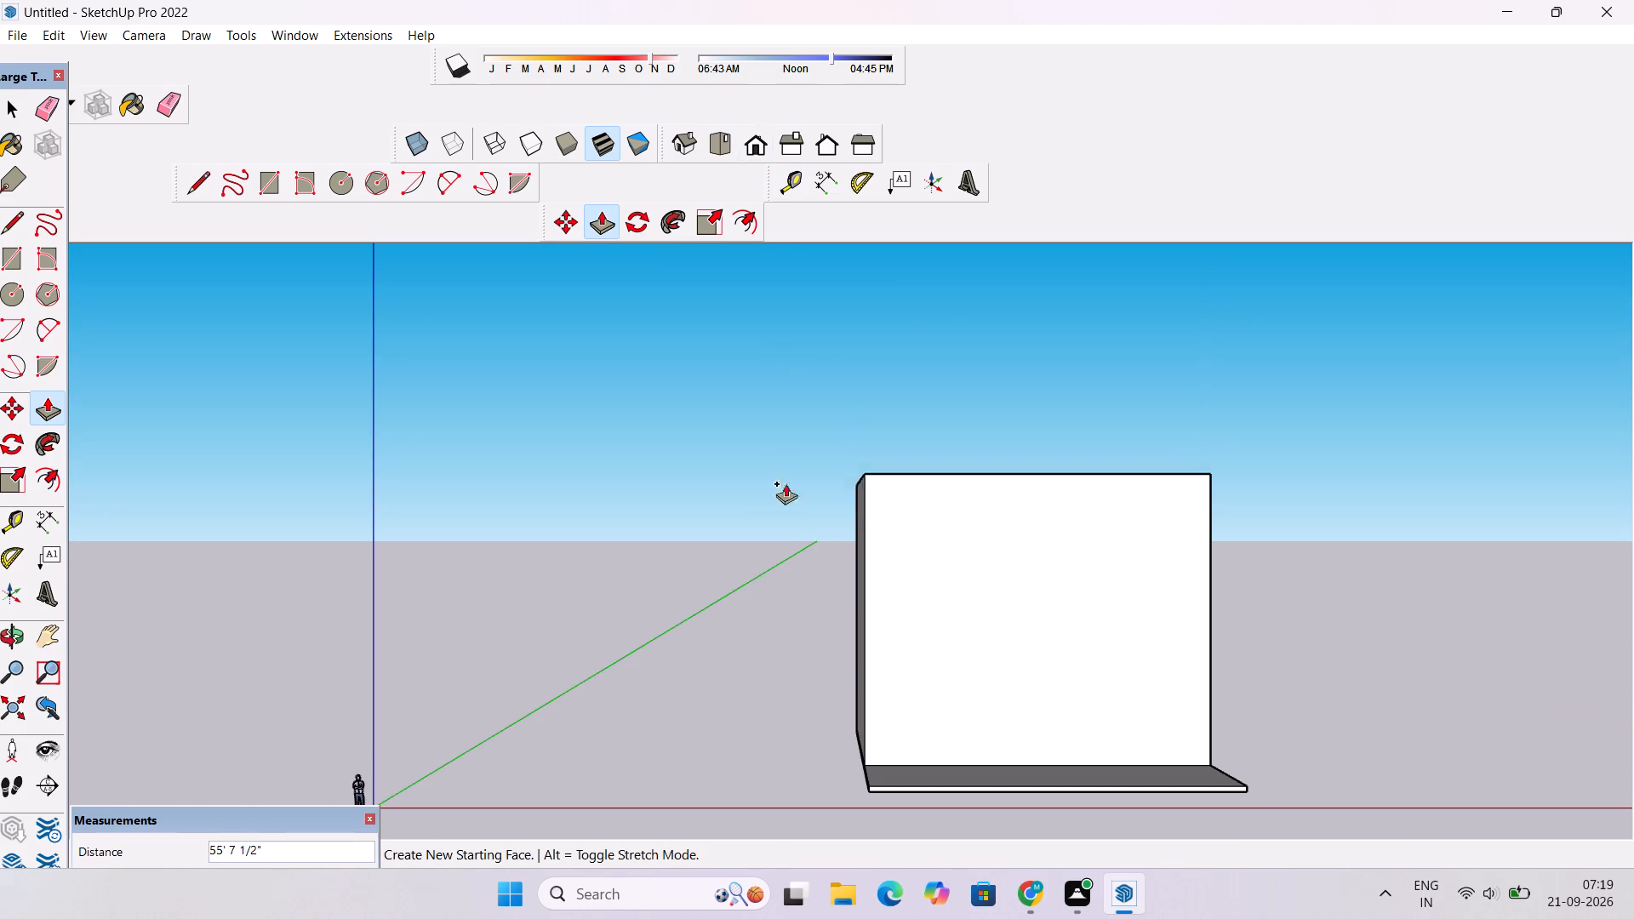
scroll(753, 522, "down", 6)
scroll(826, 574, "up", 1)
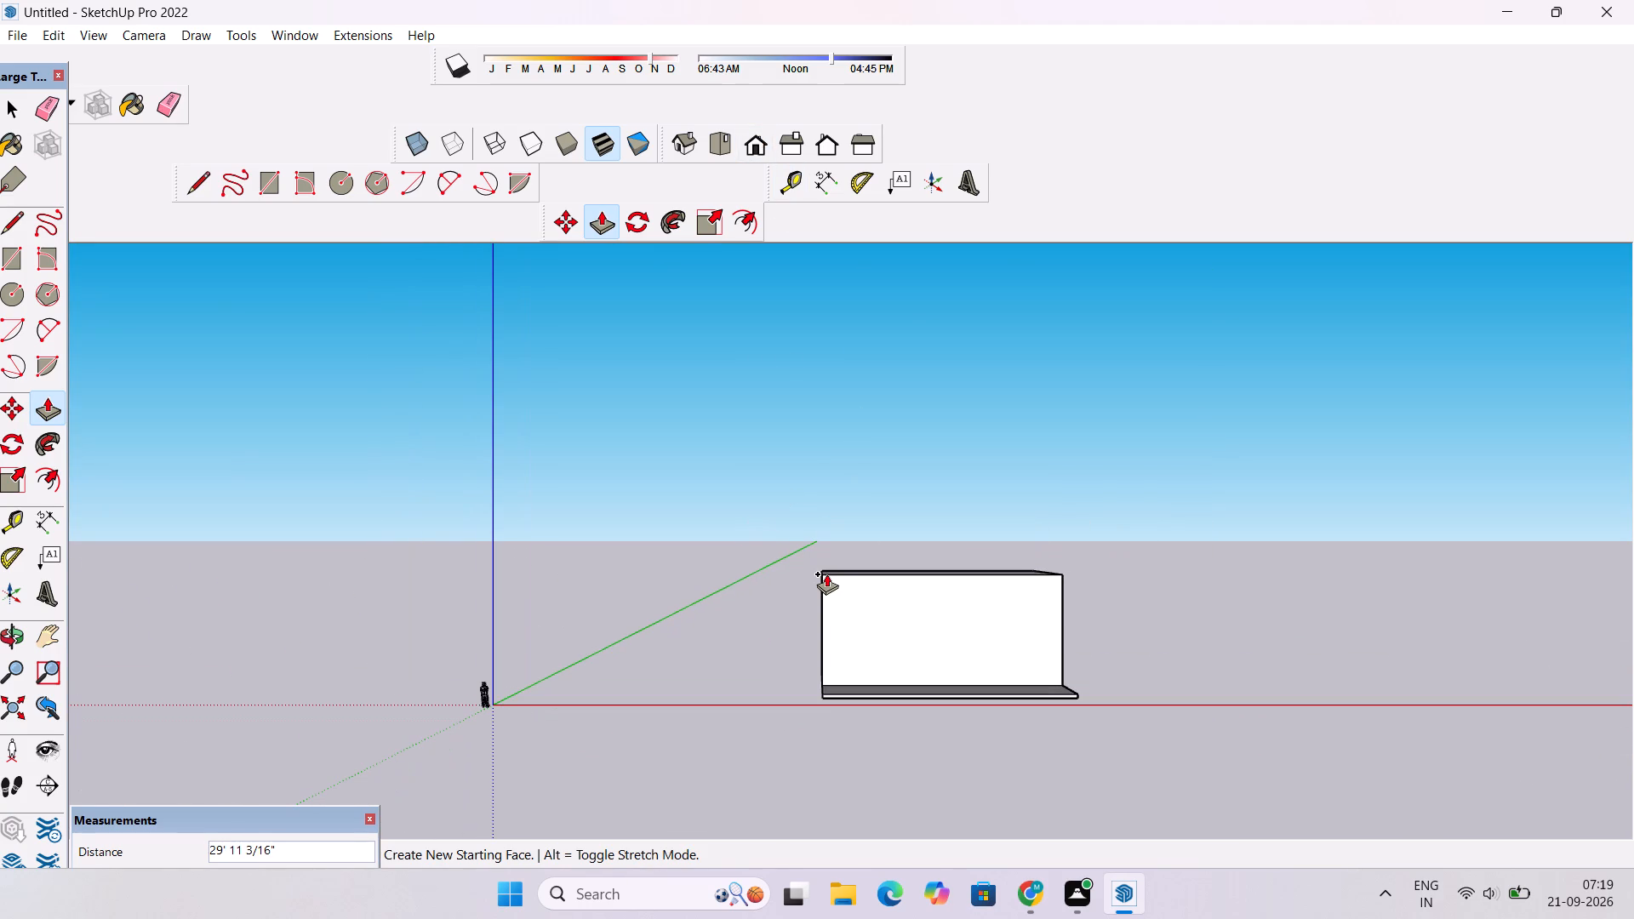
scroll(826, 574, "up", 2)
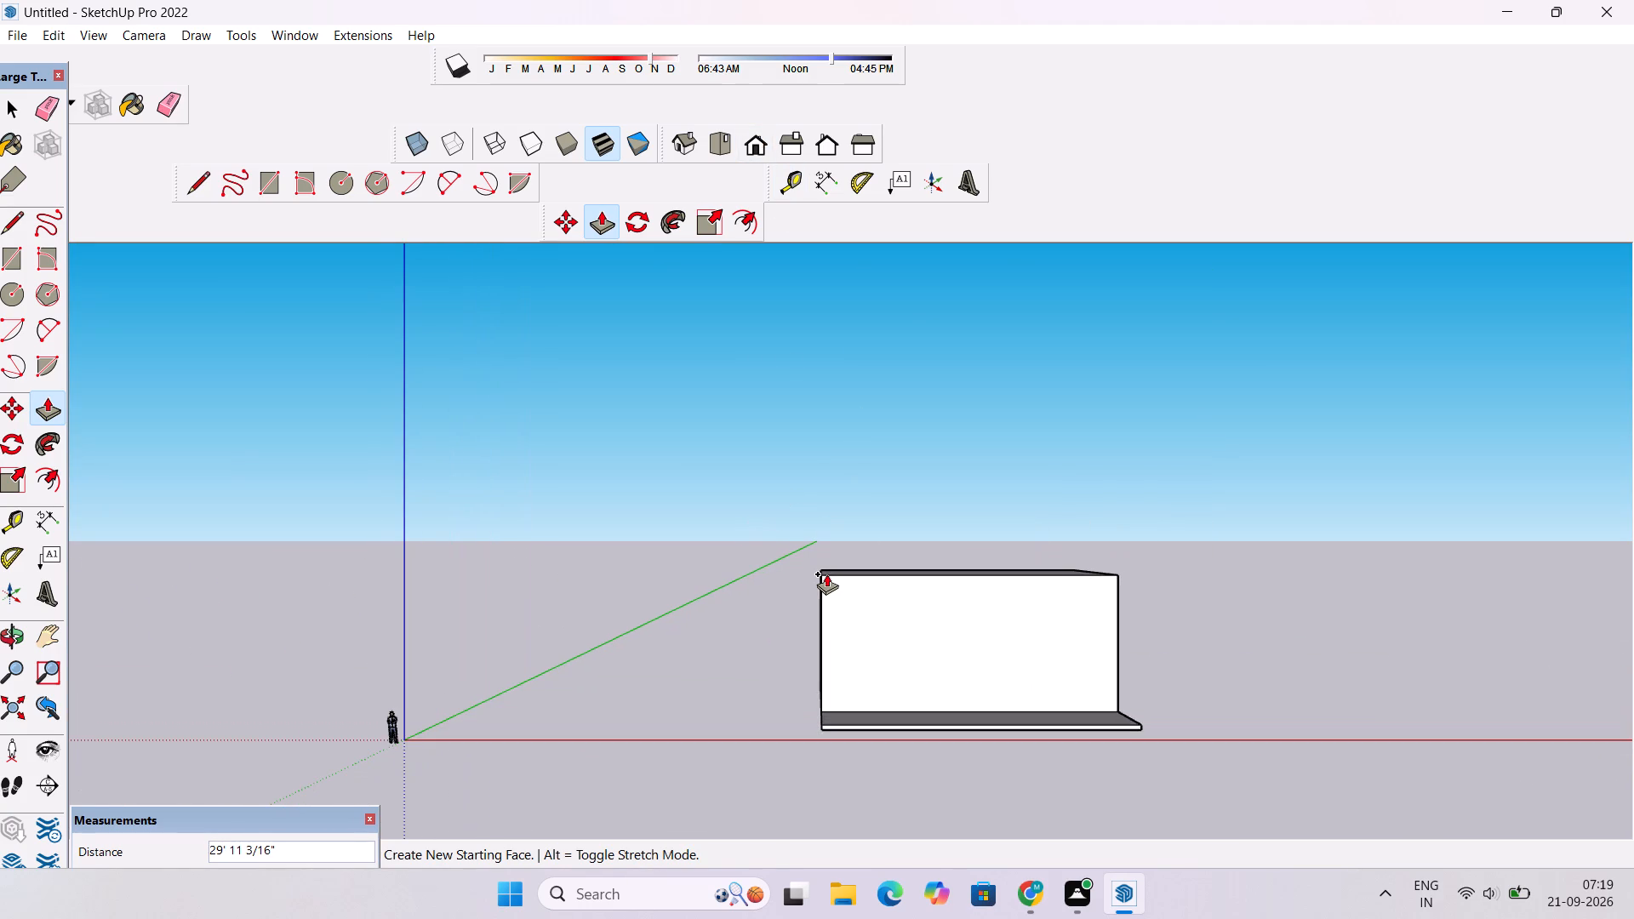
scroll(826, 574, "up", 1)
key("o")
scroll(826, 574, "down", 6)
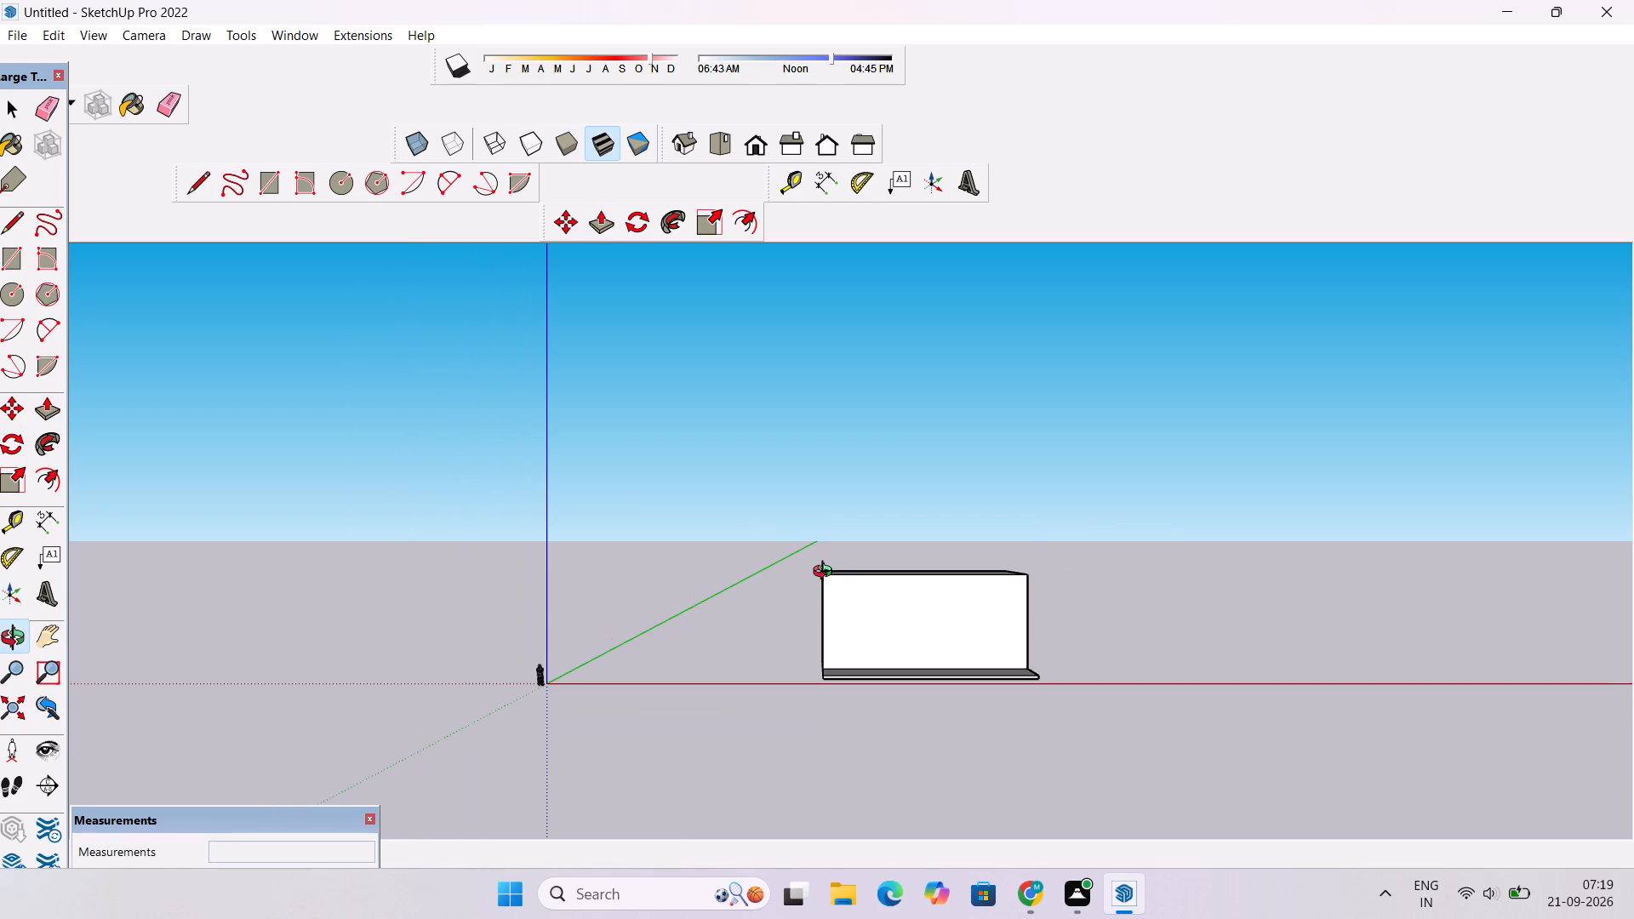
Select the whole slab and move it 51' along the red axis towards the origin.
left_click_drag(896, 618, 824, 795)
scroll(824, 748, "down", 6)
left_click_drag(798, 739, 940, 699)
scroll(940, 699, "up", 5)
key("space")
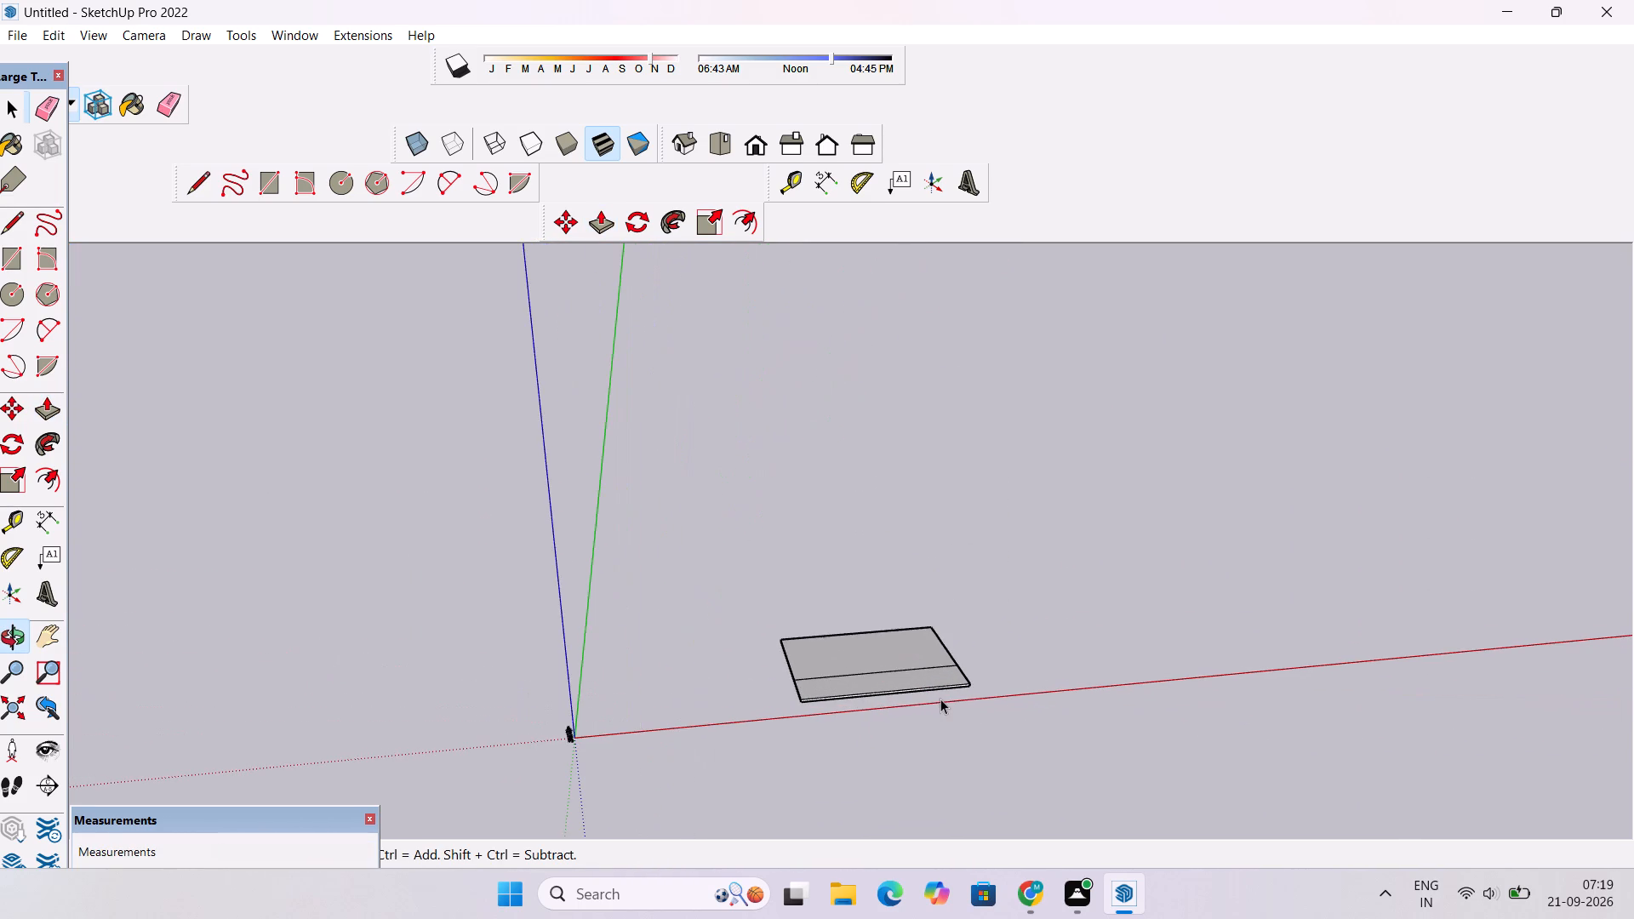
scroll(940, 699, "up", 5)
triple_click(873, 626)
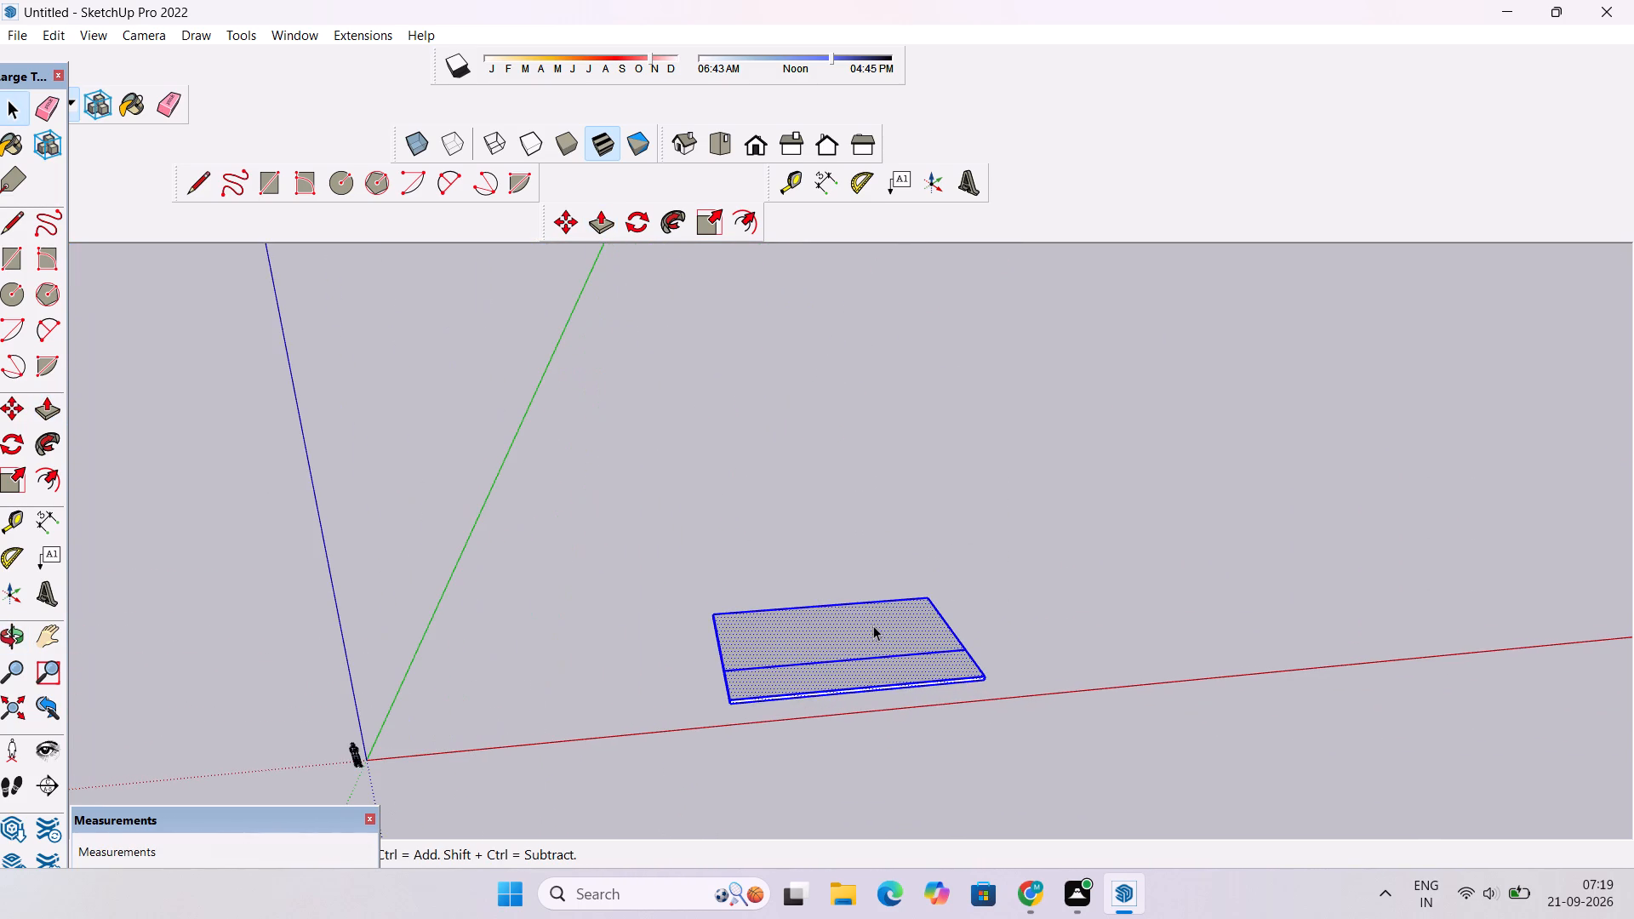
key("m")
left_click(739, 706)
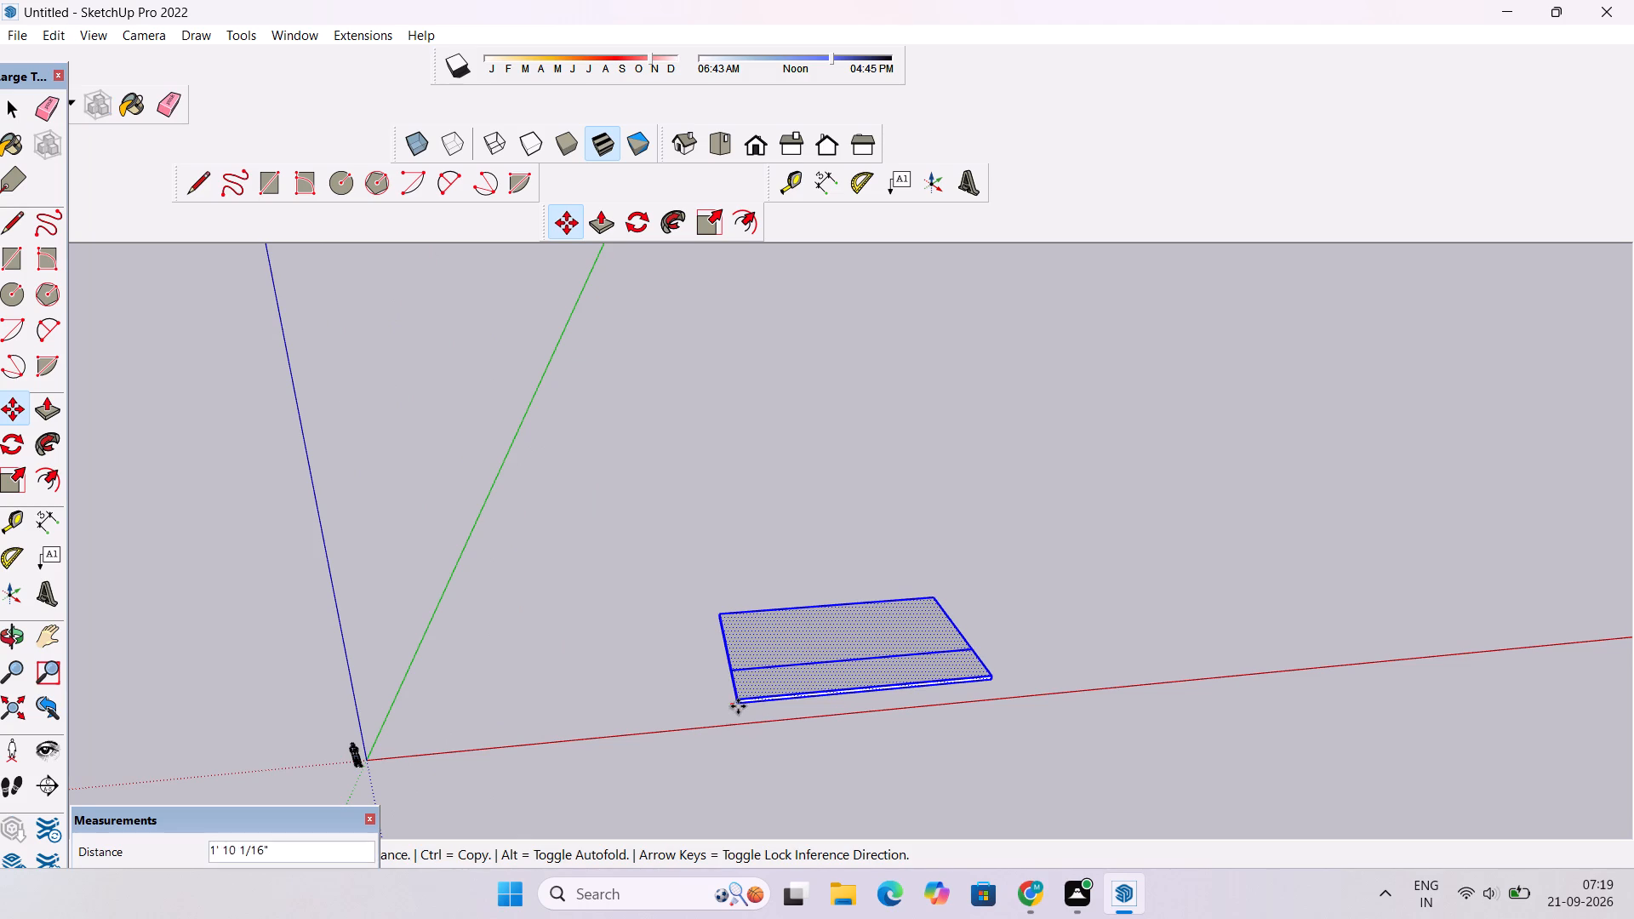
left_click(512, 722)
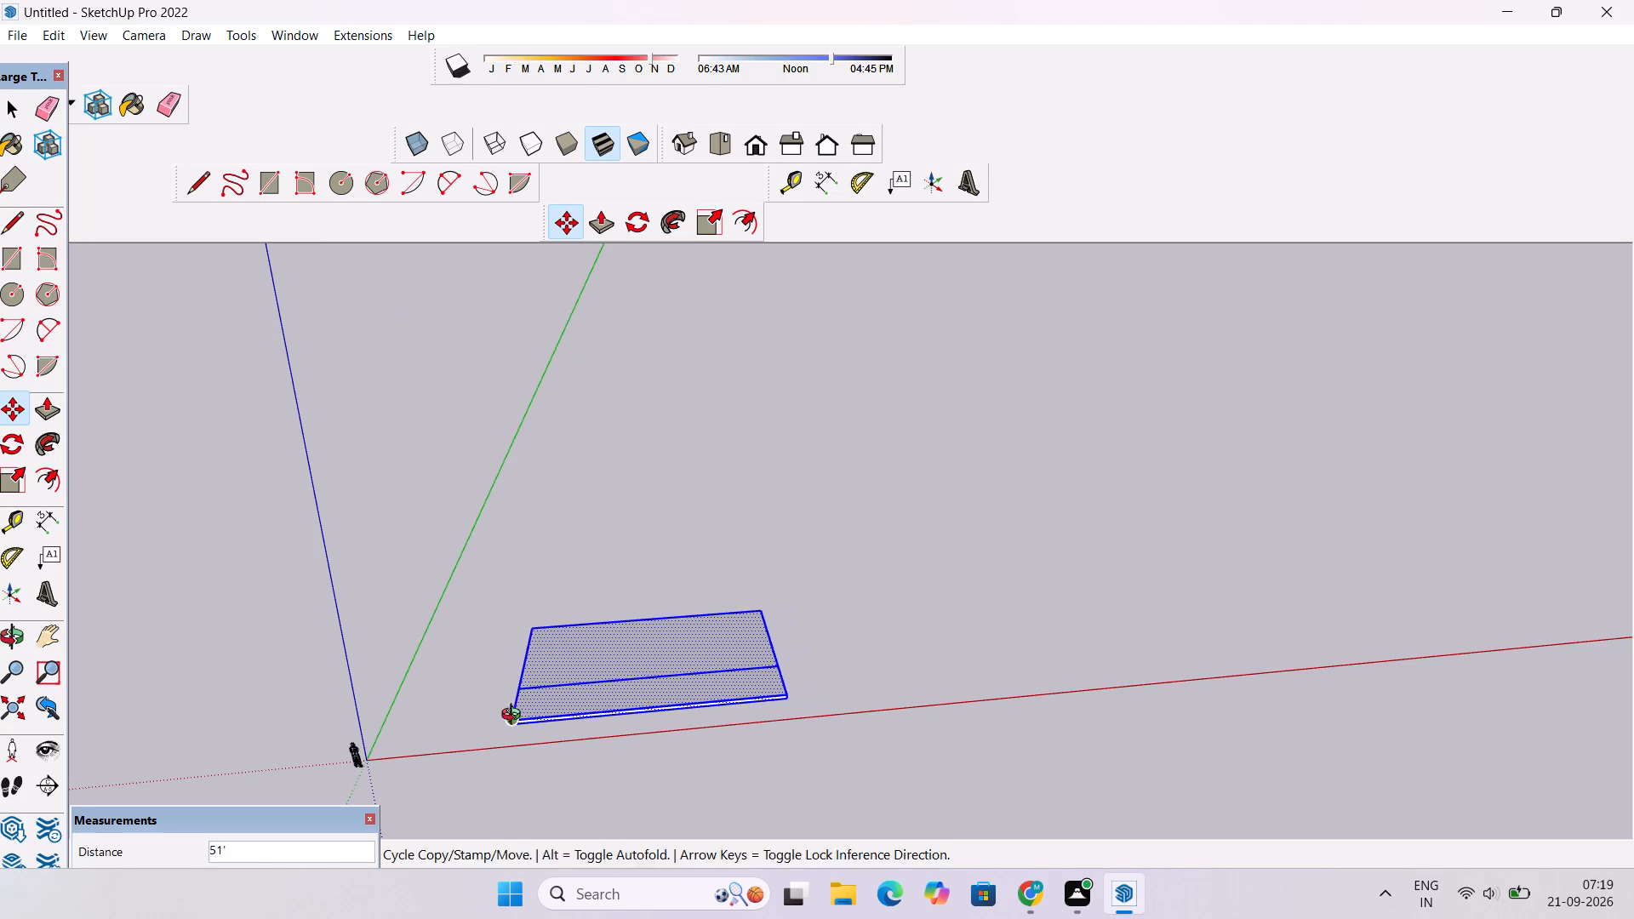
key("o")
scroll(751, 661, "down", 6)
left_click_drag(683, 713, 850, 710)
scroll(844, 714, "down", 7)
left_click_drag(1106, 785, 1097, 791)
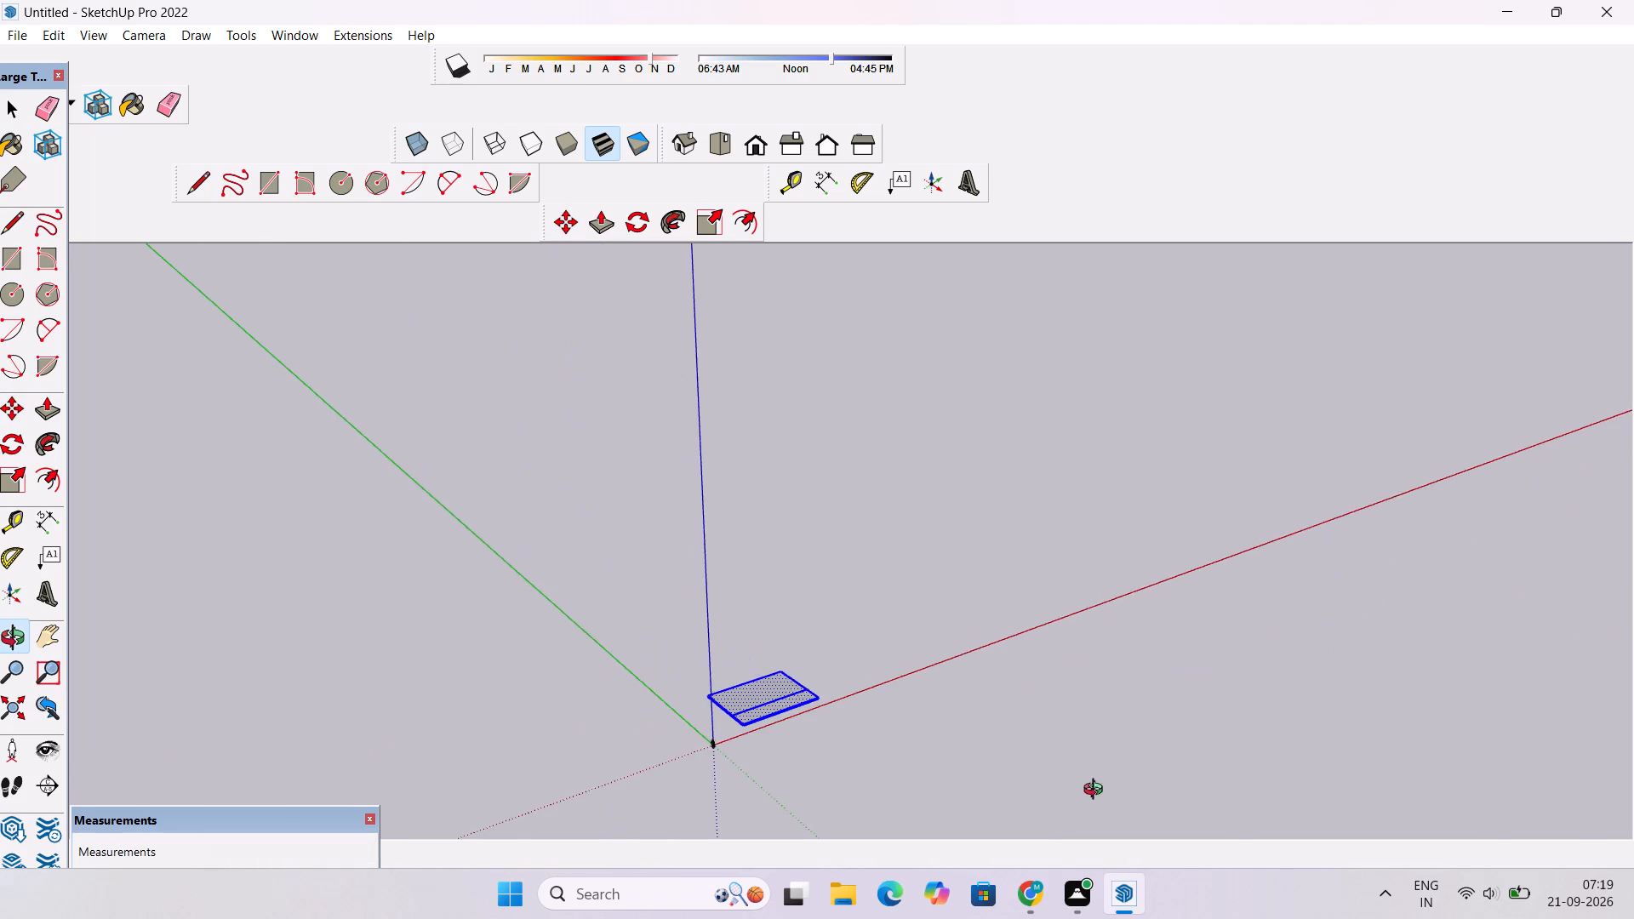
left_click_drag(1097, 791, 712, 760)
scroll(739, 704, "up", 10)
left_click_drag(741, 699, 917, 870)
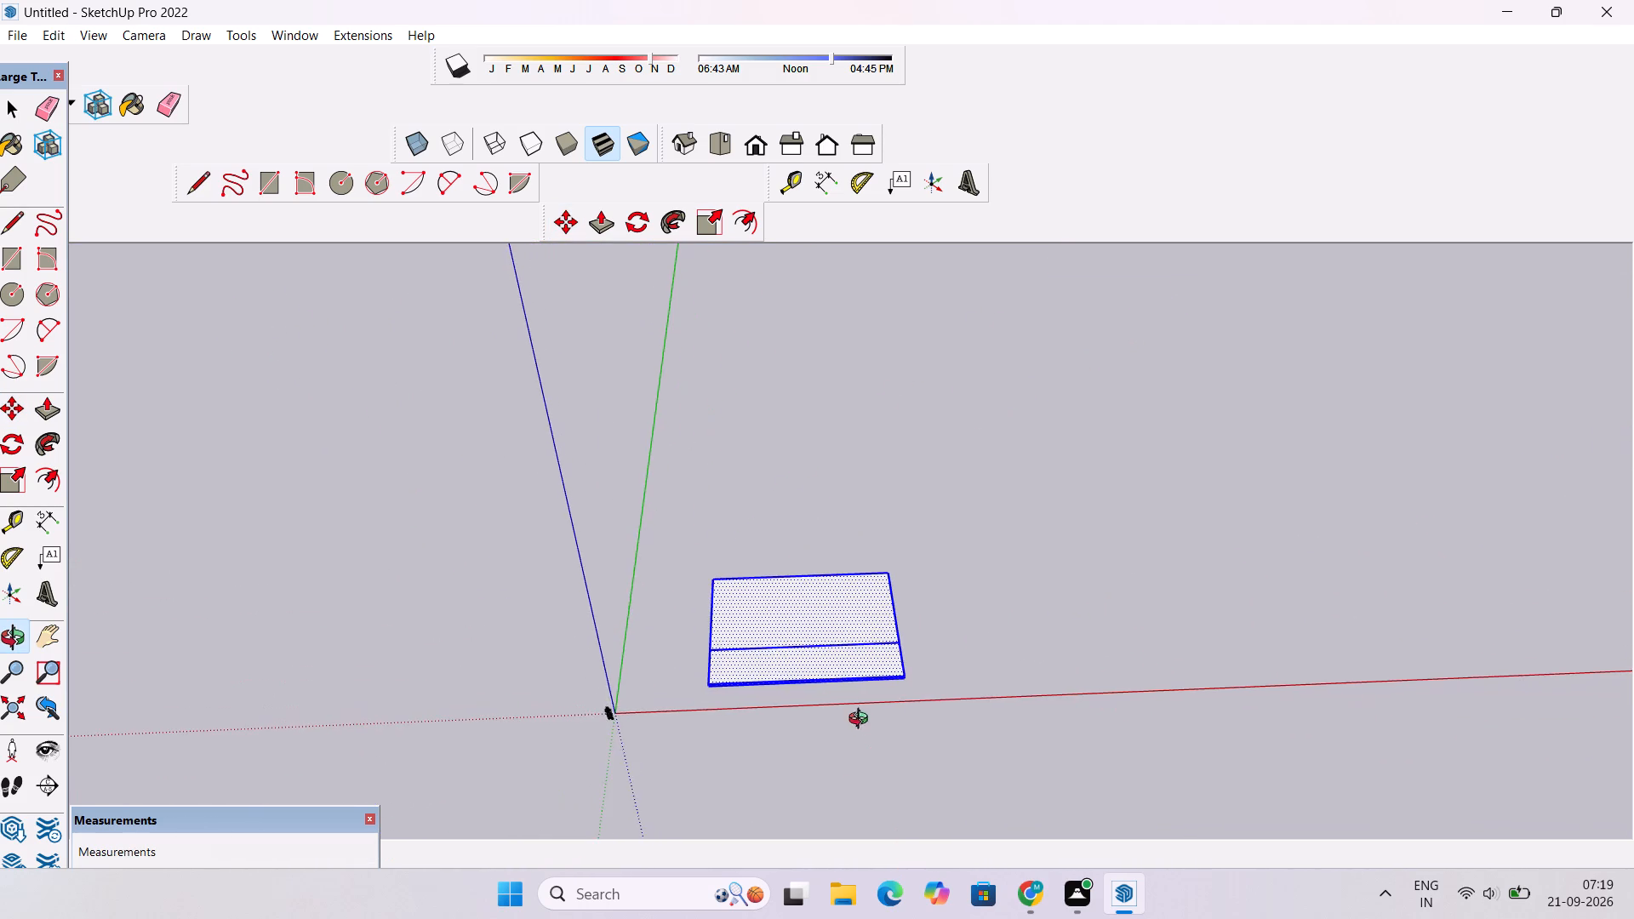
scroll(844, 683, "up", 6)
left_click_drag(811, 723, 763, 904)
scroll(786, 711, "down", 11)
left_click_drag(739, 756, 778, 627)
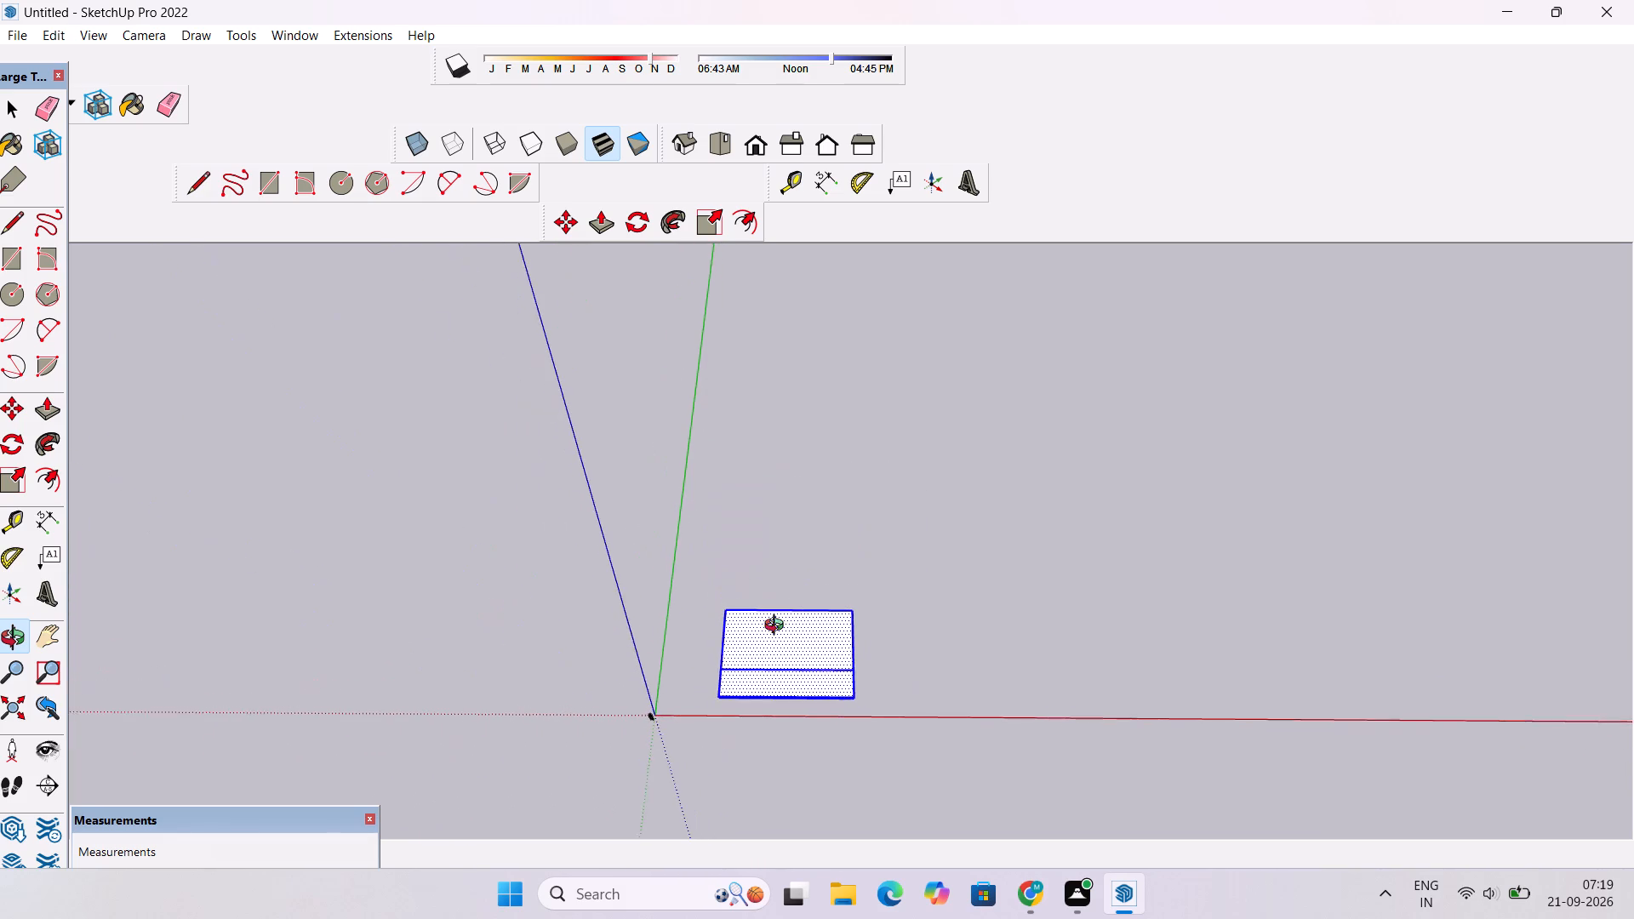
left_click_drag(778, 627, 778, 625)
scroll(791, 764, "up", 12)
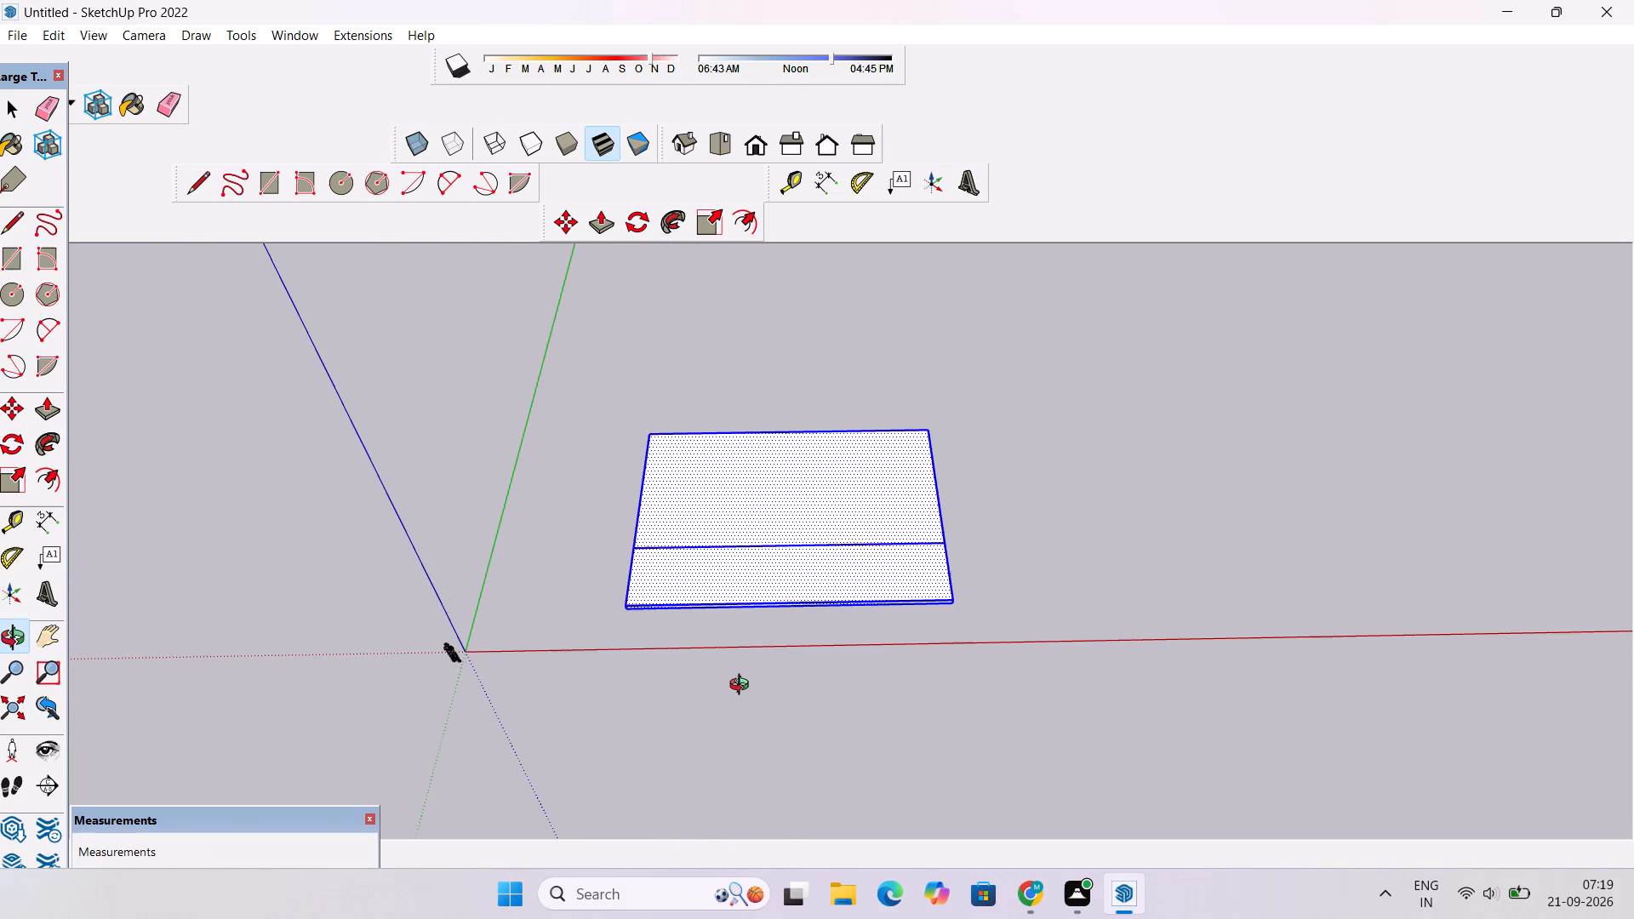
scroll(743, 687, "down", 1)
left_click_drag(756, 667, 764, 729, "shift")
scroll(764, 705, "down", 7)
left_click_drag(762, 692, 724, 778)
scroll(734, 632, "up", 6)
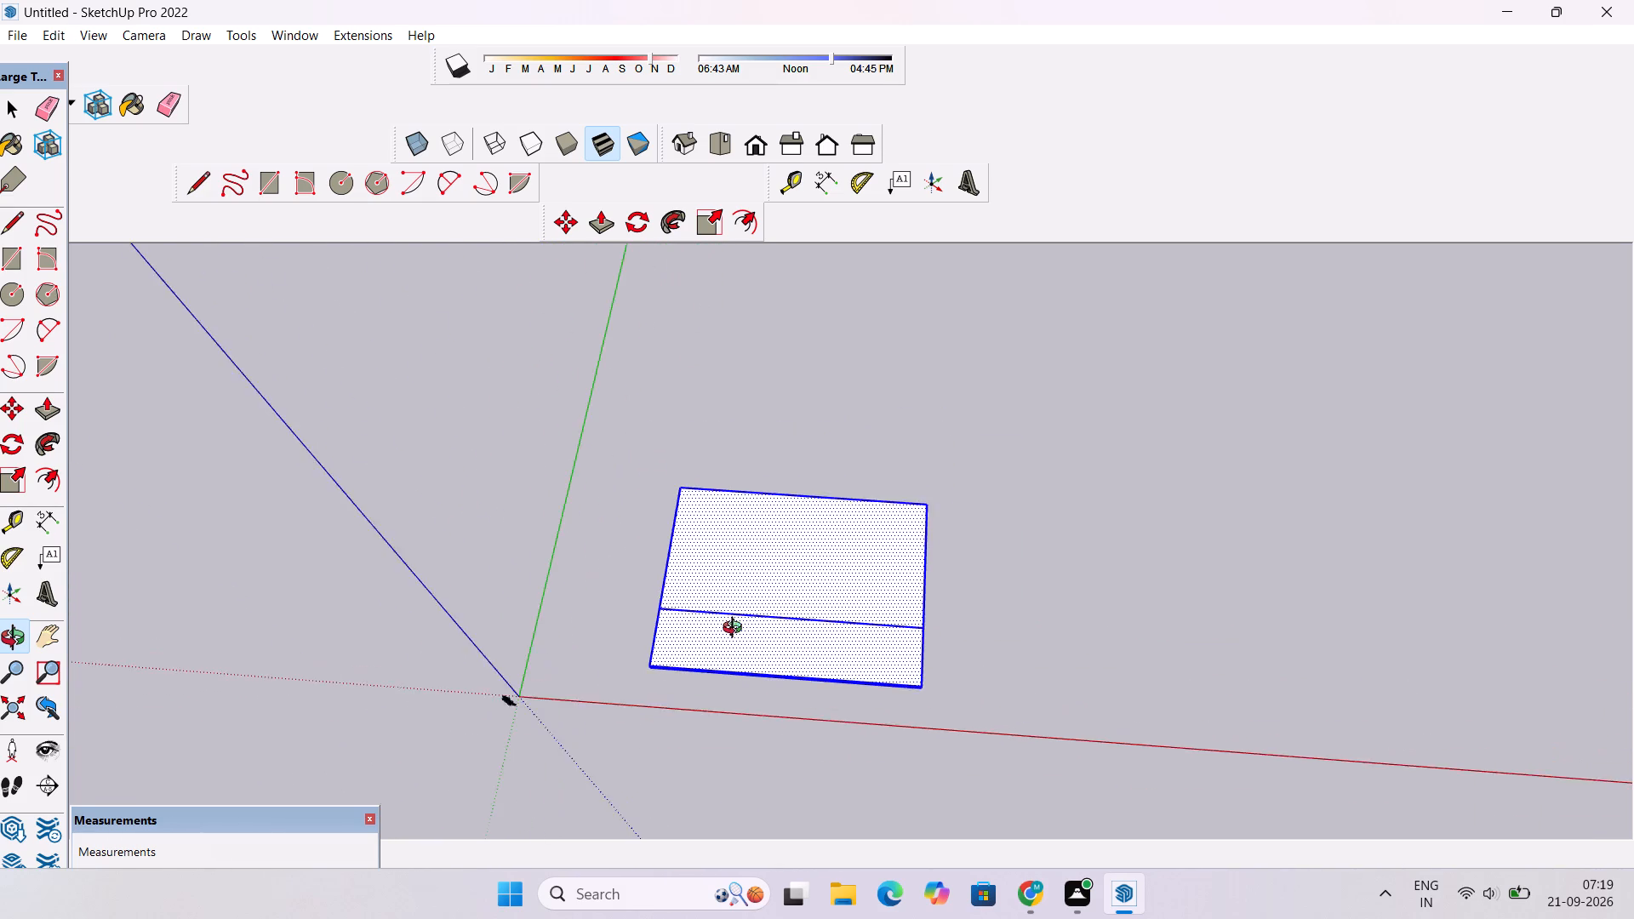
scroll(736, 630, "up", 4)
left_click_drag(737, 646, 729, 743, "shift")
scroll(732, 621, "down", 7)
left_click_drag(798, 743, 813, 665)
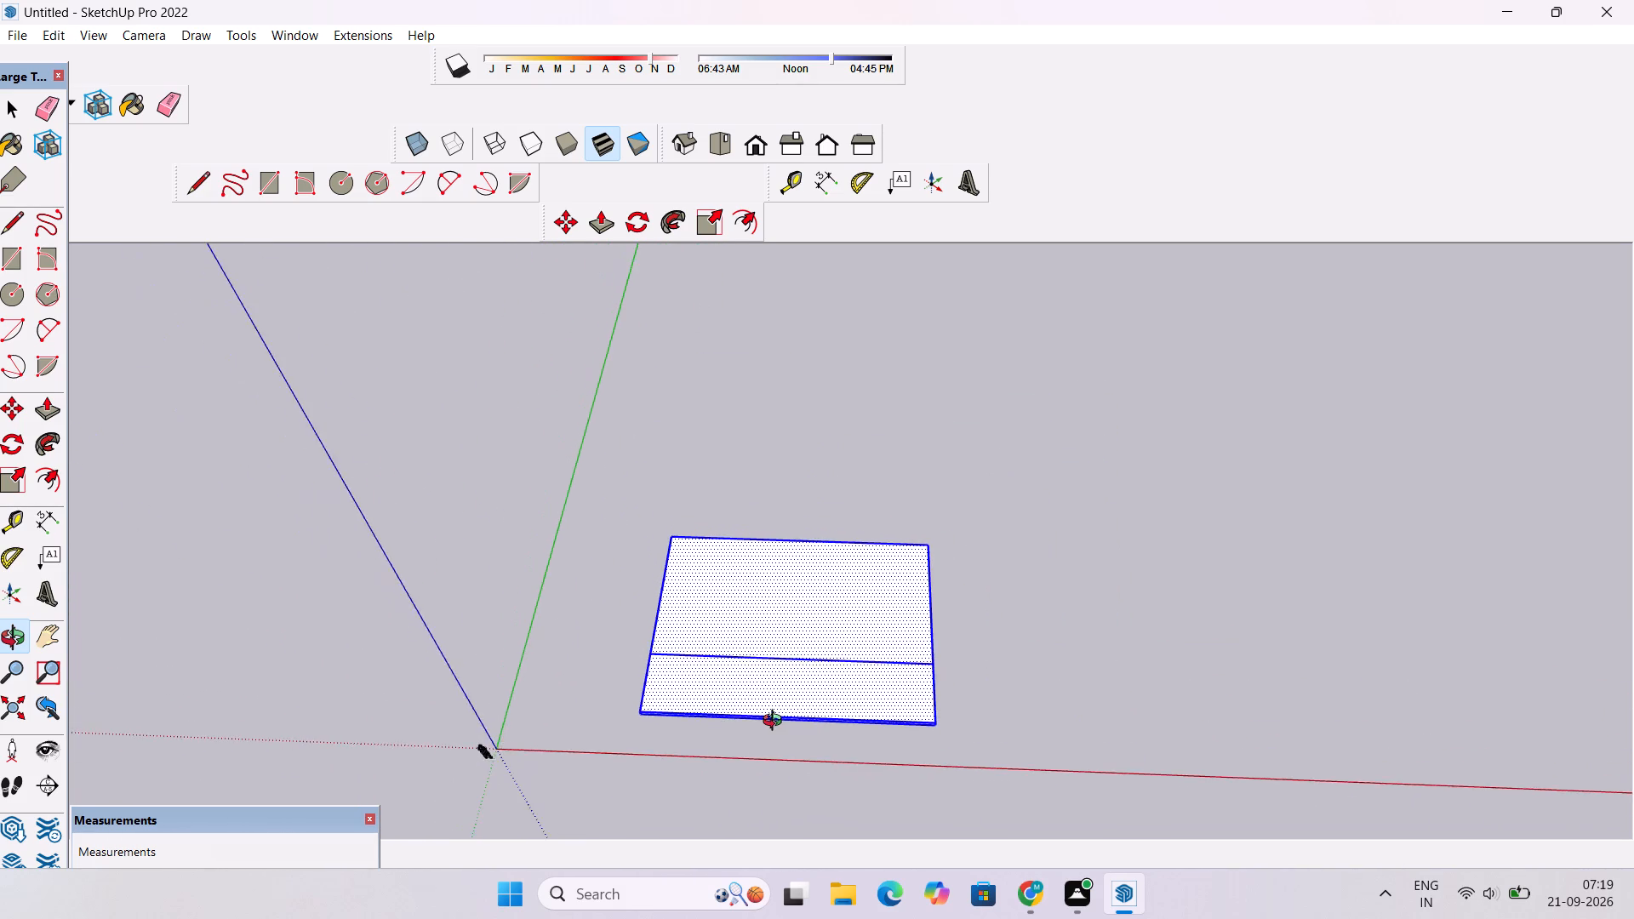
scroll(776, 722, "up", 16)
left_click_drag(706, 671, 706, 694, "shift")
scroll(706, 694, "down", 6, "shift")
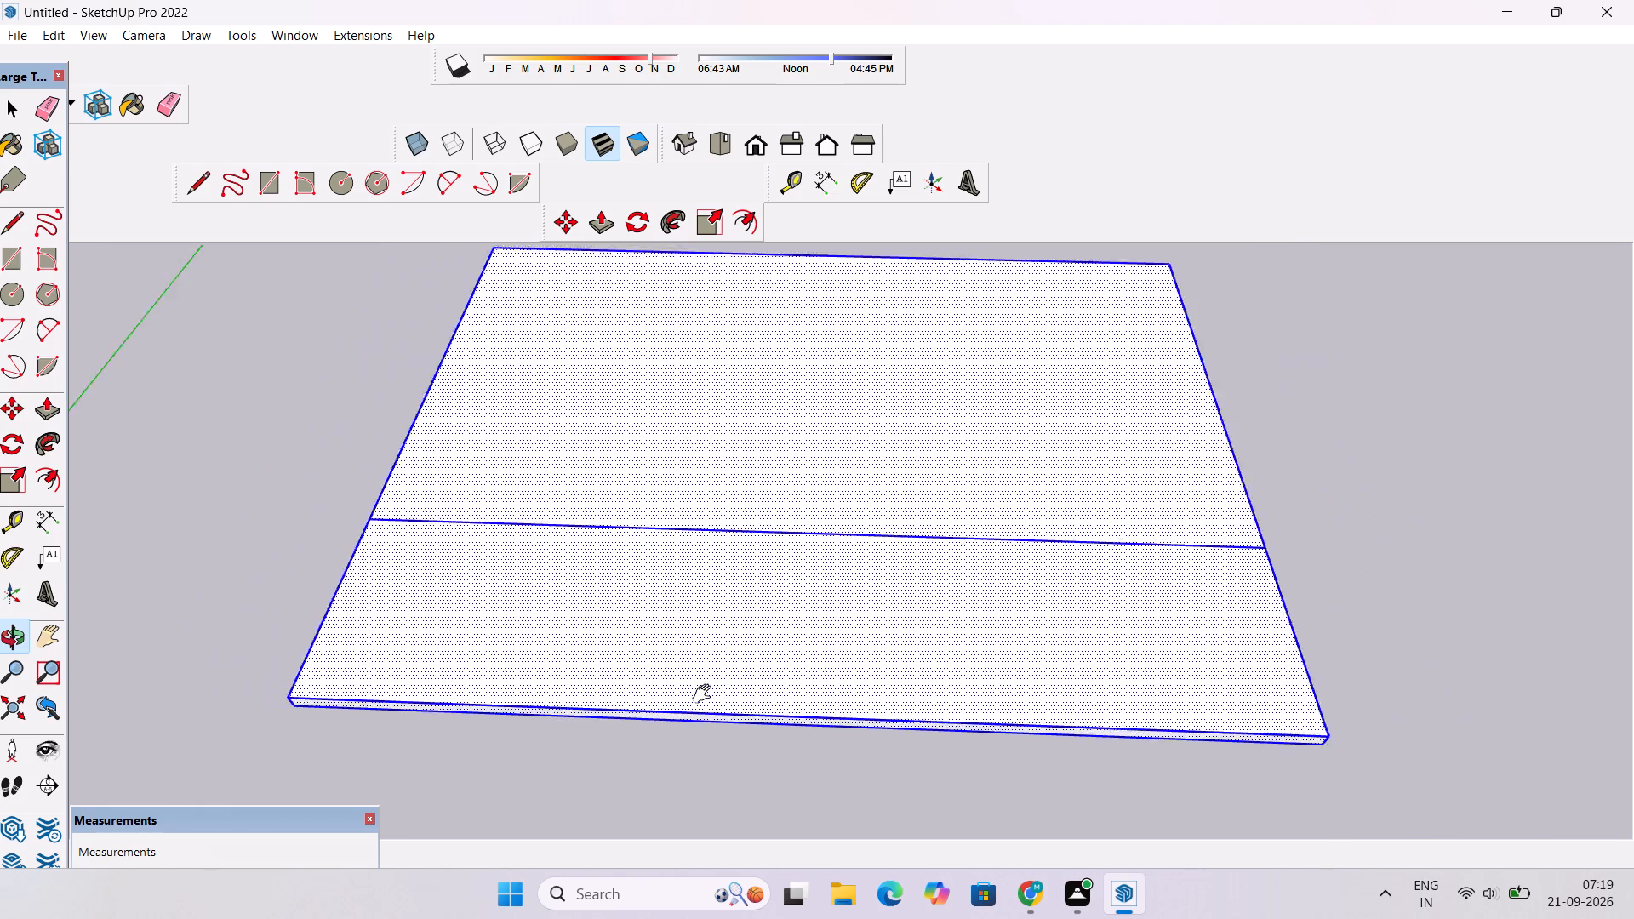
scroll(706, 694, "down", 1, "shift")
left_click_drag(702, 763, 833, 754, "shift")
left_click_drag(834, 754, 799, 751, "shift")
Deselect the slab and start Push/Pull on its divided top face.
key("space")
left_click(502, 625)
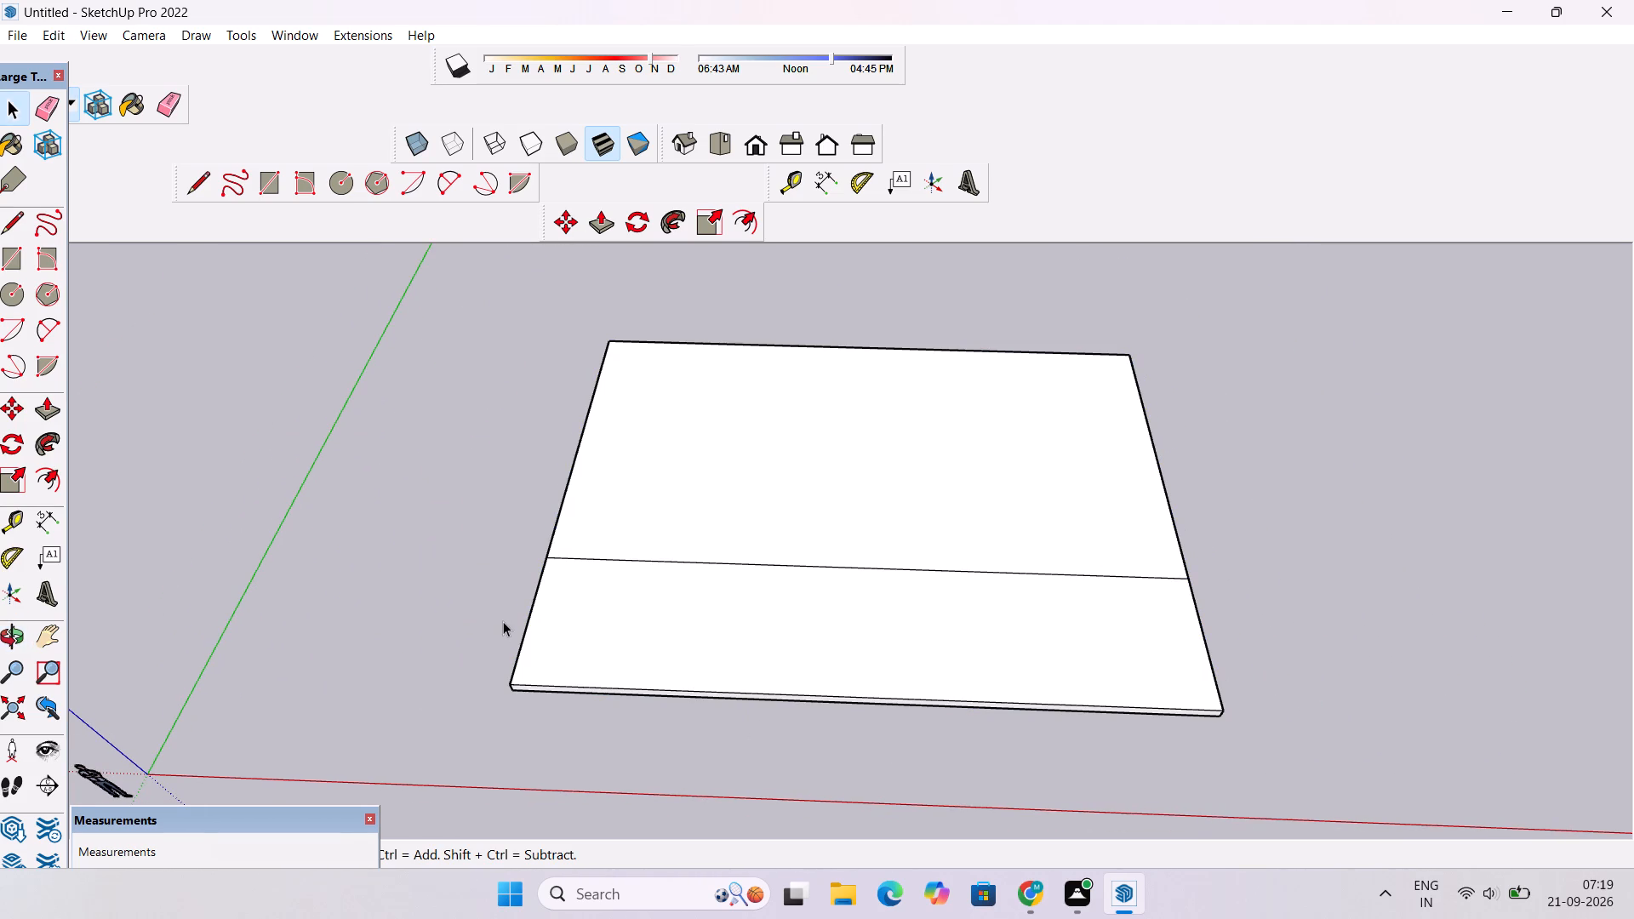
key("0")
key("p")
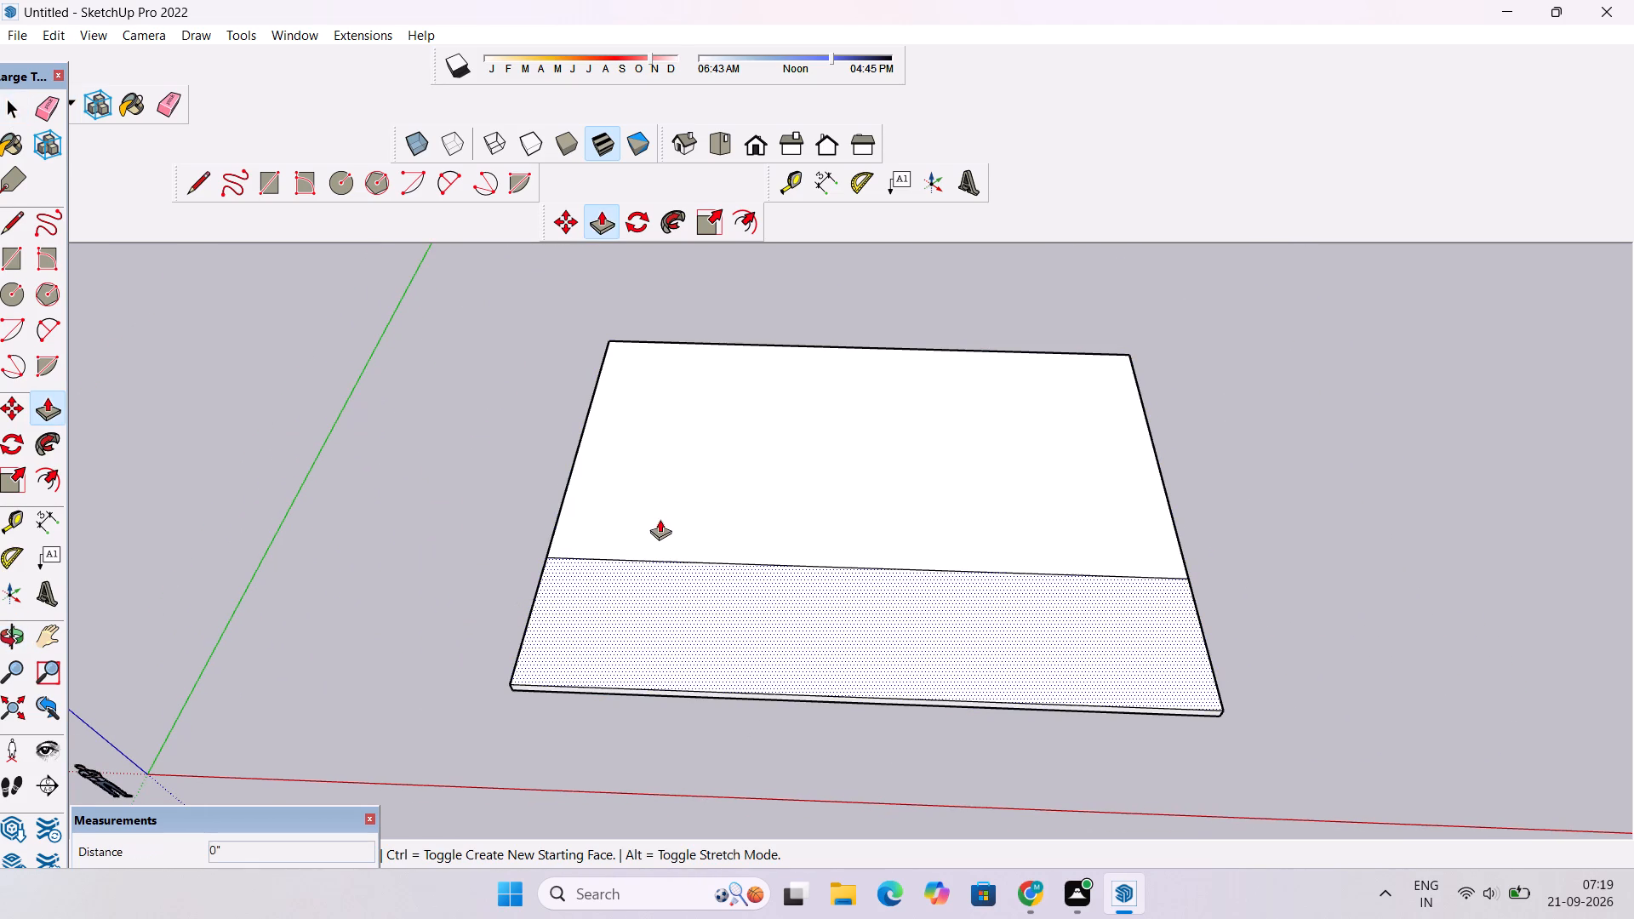
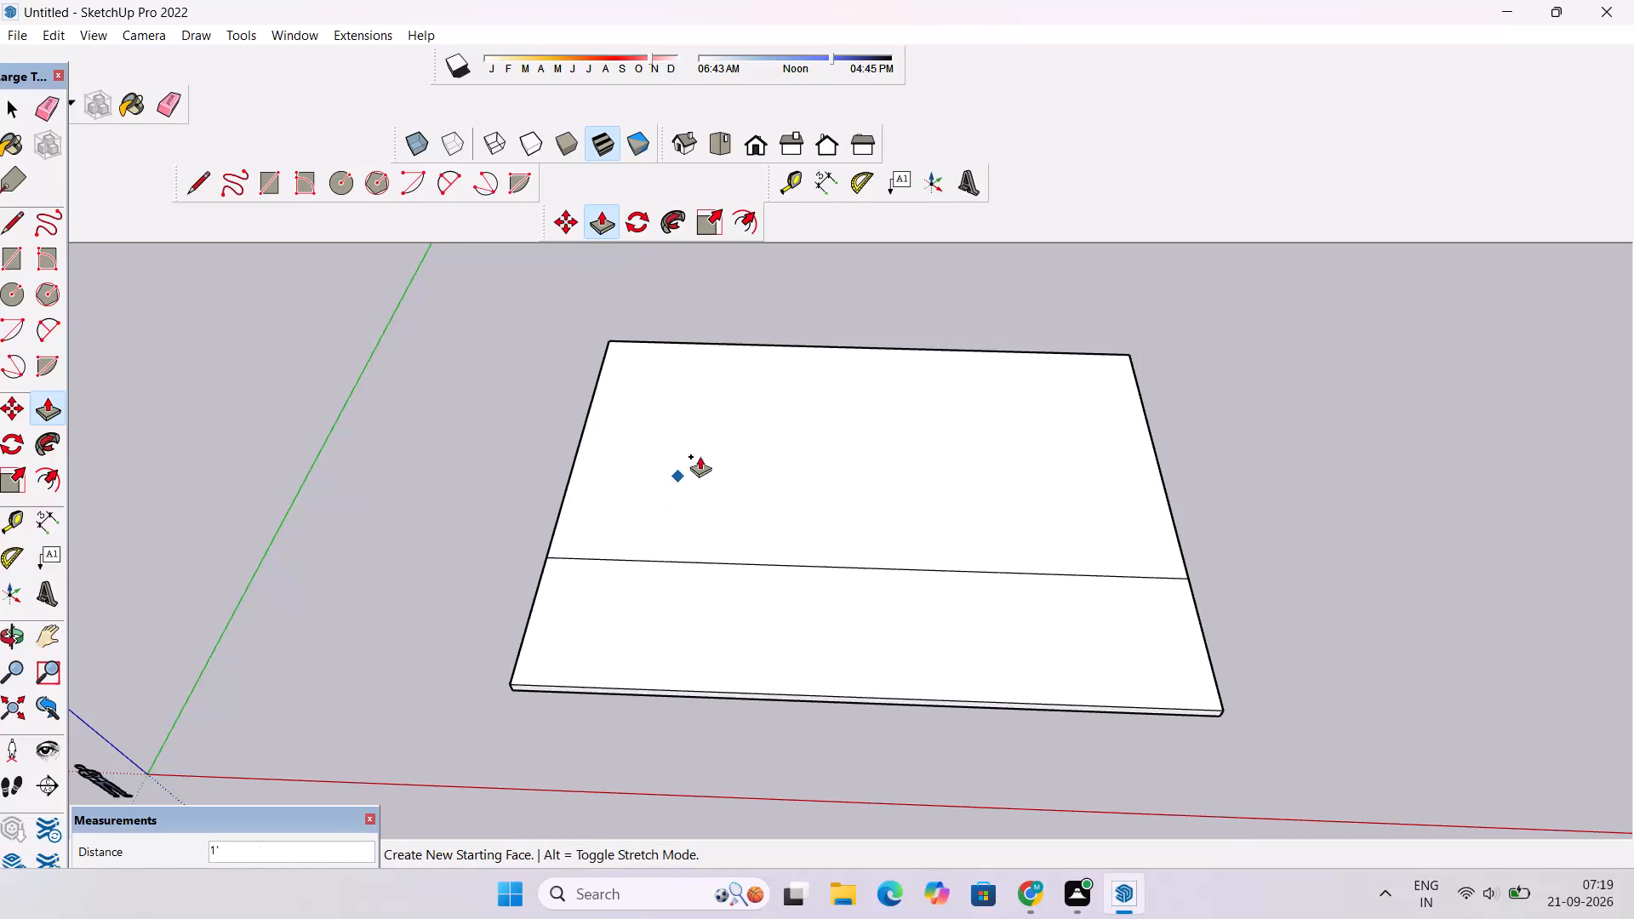
Push/Pull the larger rear section of the slab's top face up about 35' 10".
scroll(724, 434, "down", 1)
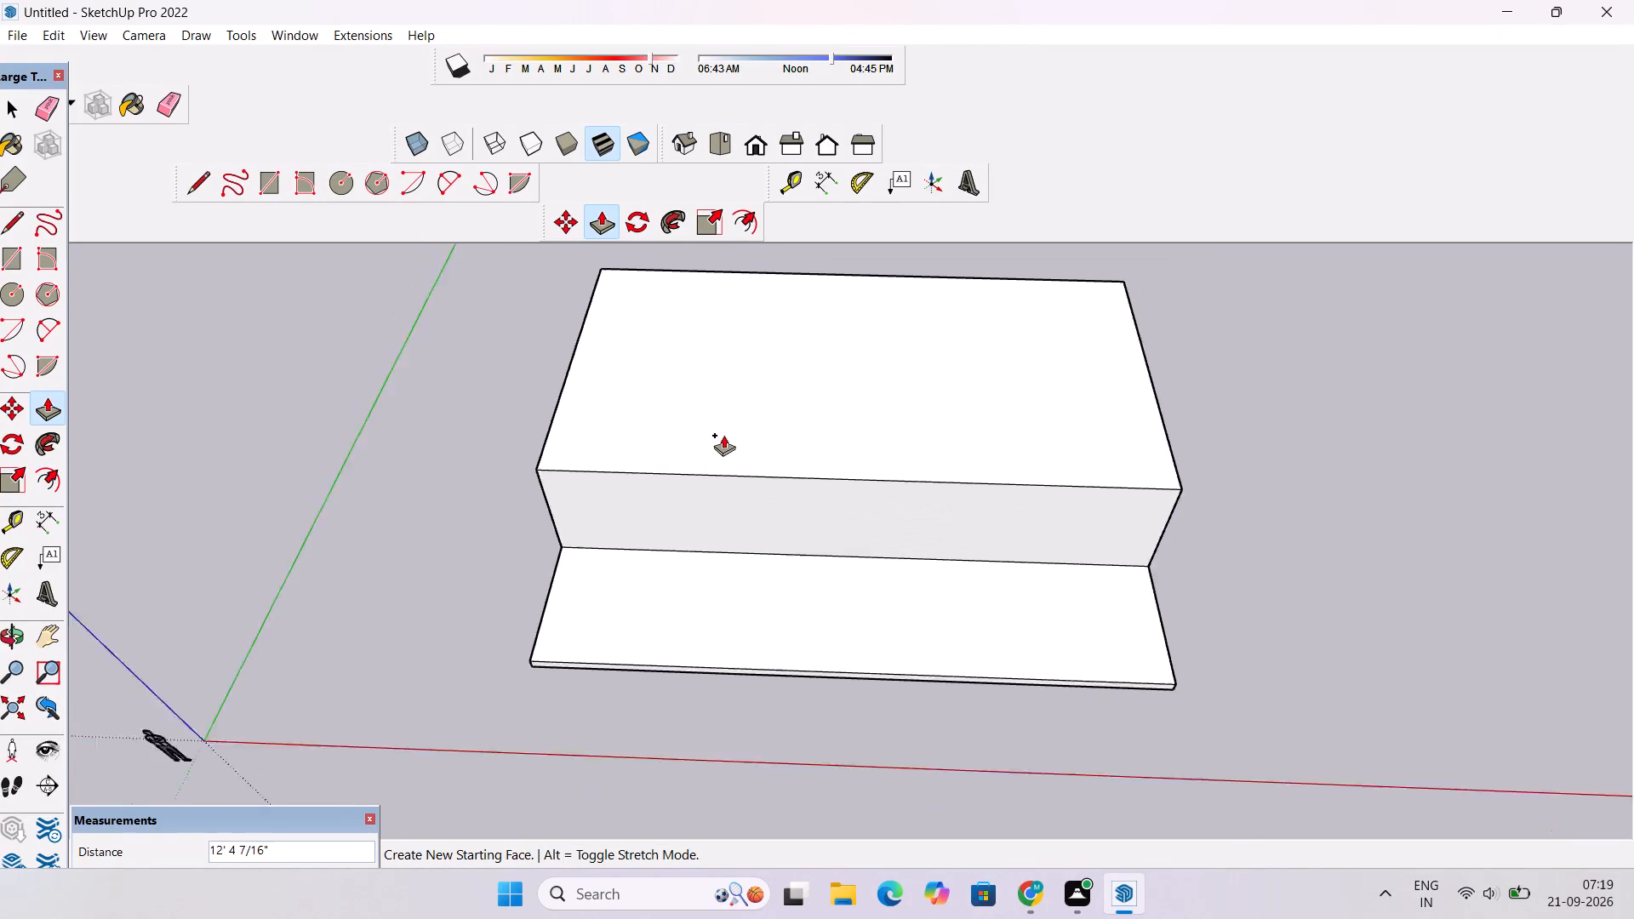
scroll(723, 435, "down", 5)
scroll(725, 439, "up", 3)
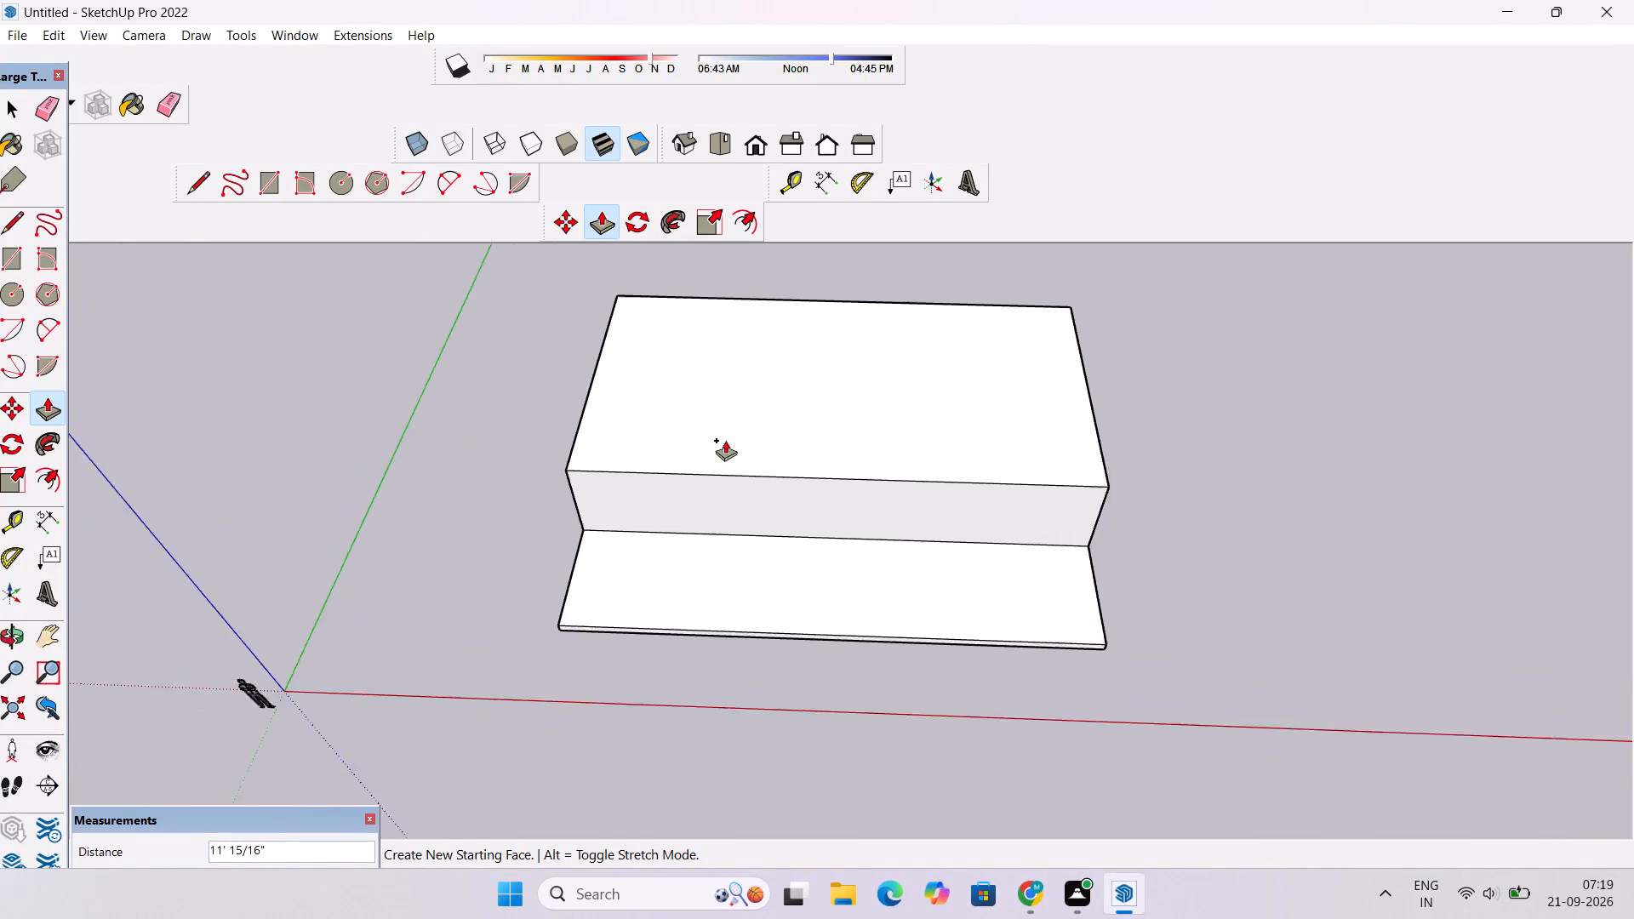
scroll(725, 440, "up", 2)
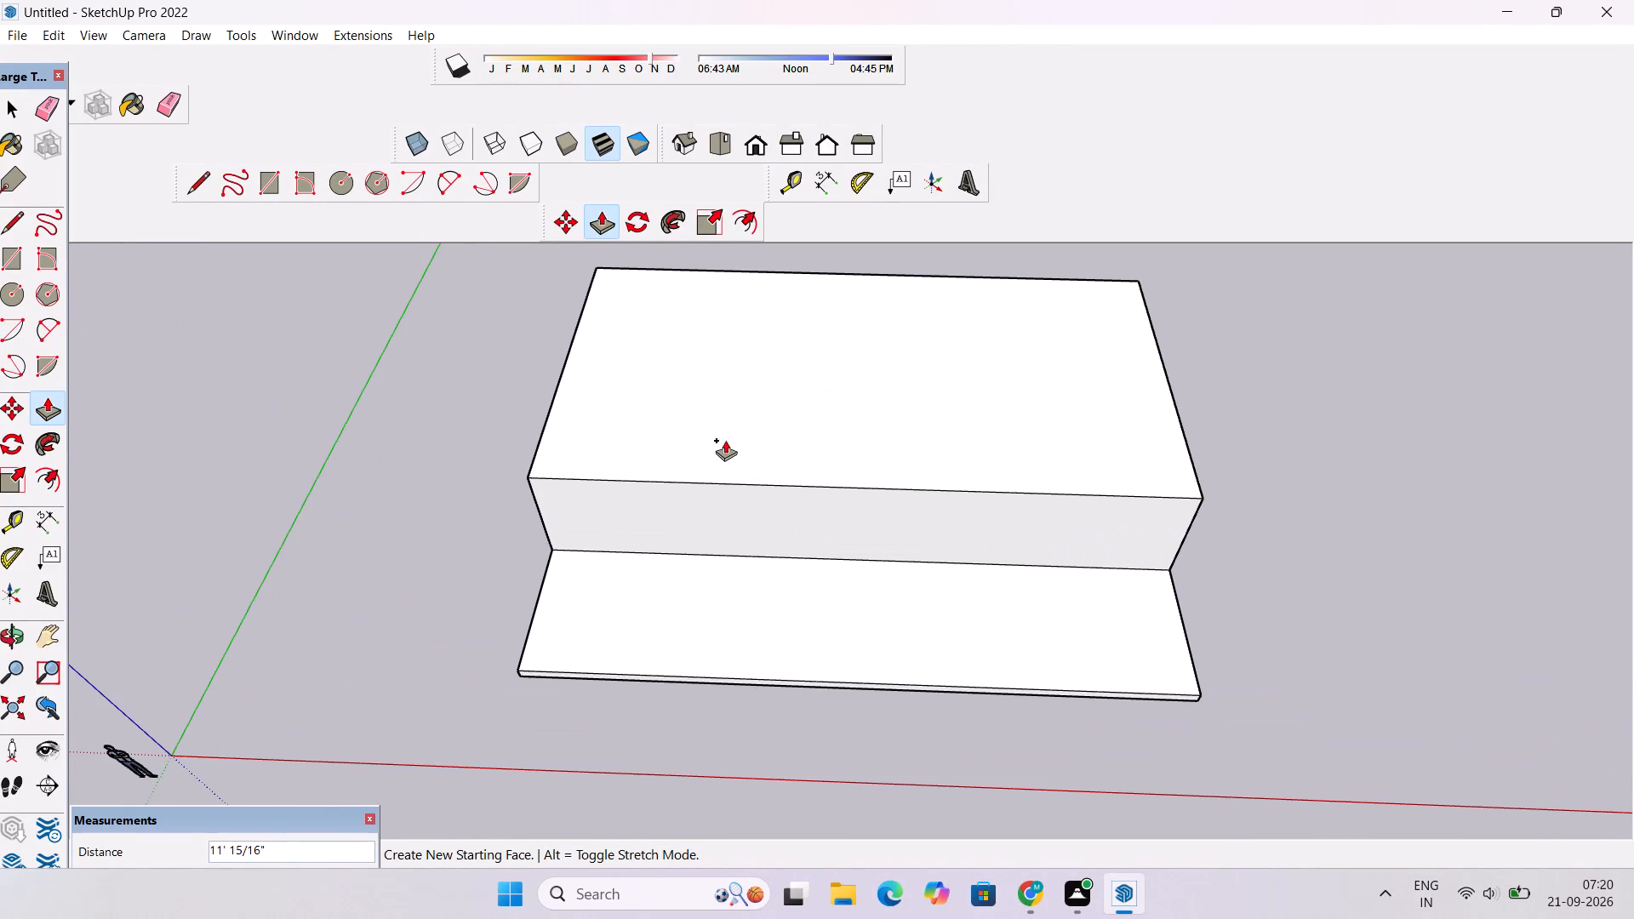
scroll(730, 442, "down", 3)
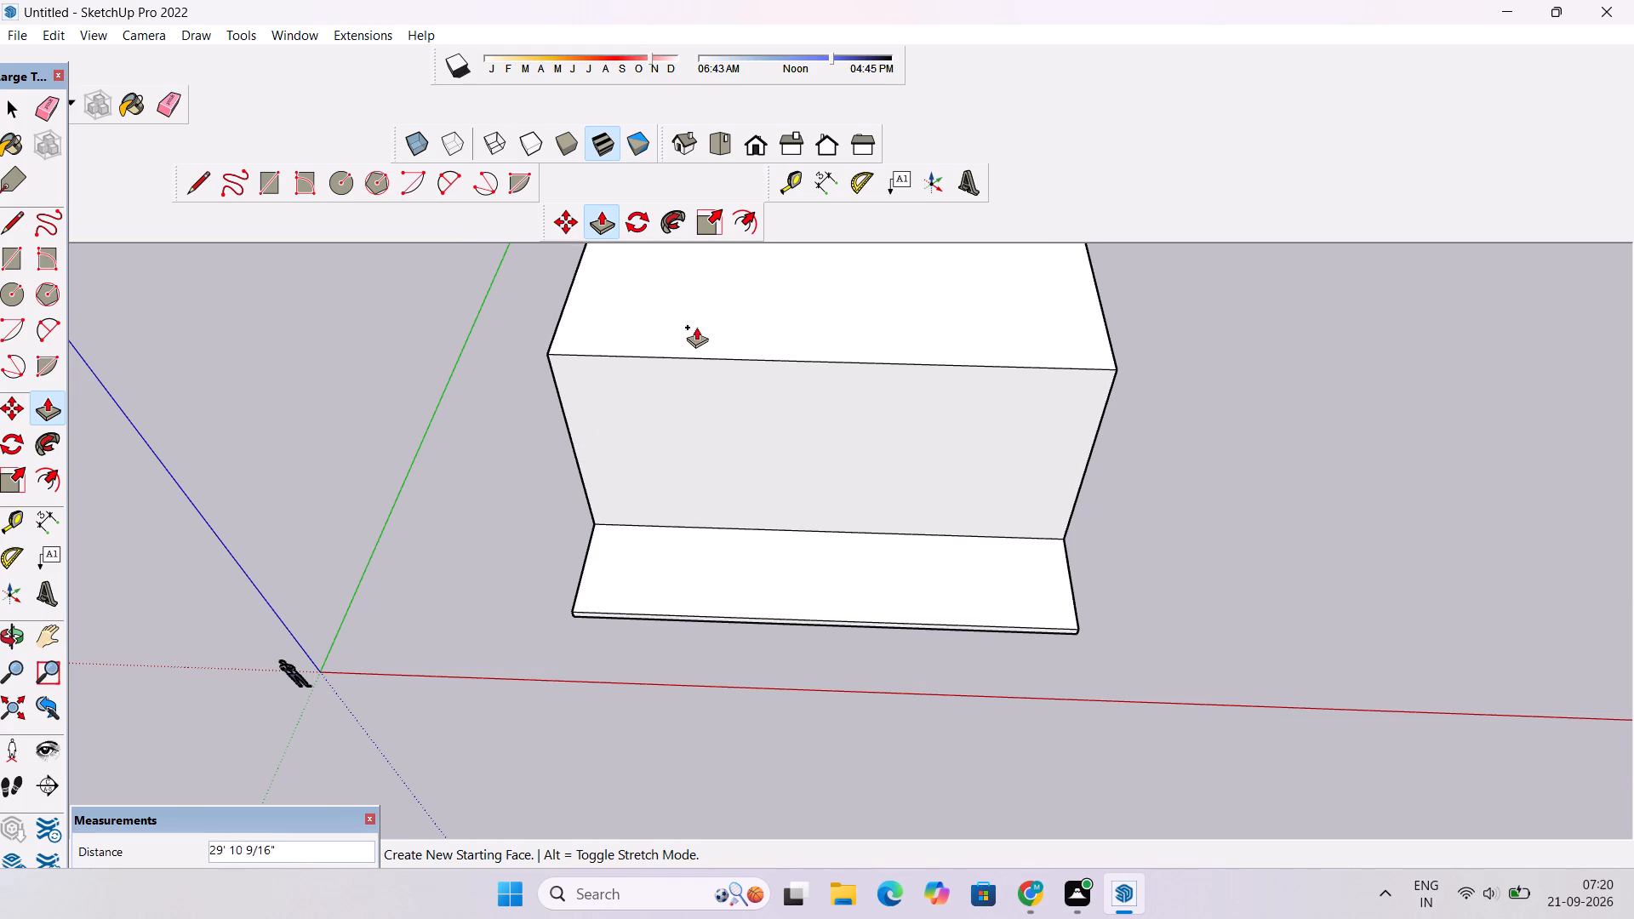
scroll(729, 442, "down", 7)
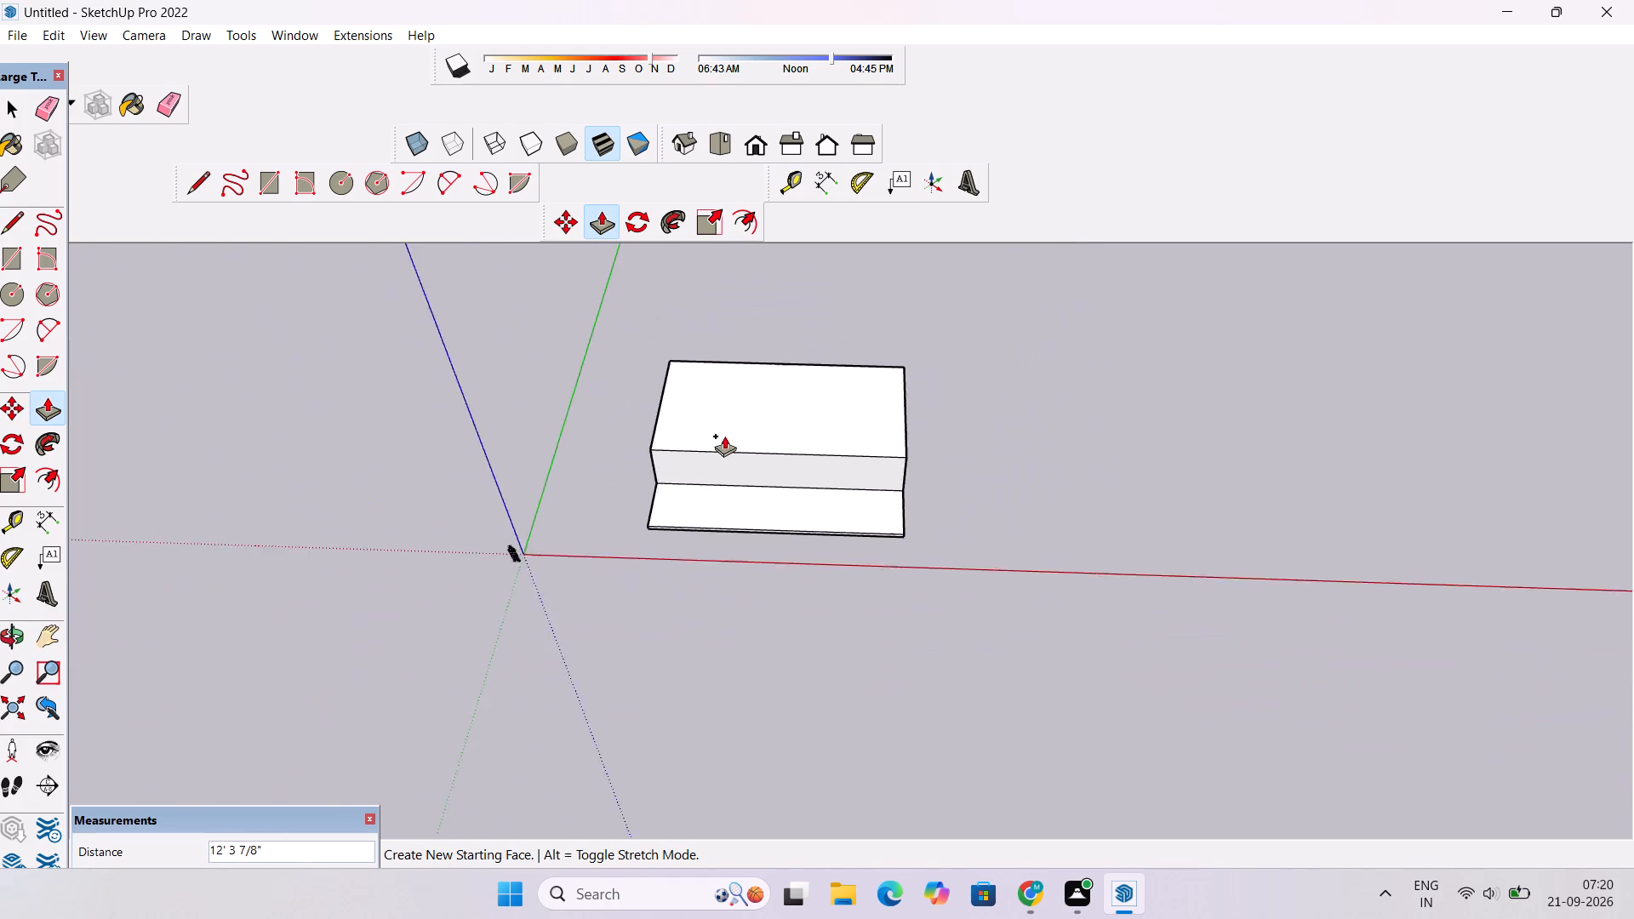
scroll(724, 436, "down", 2)
scroll(786, 385, "up", 2)
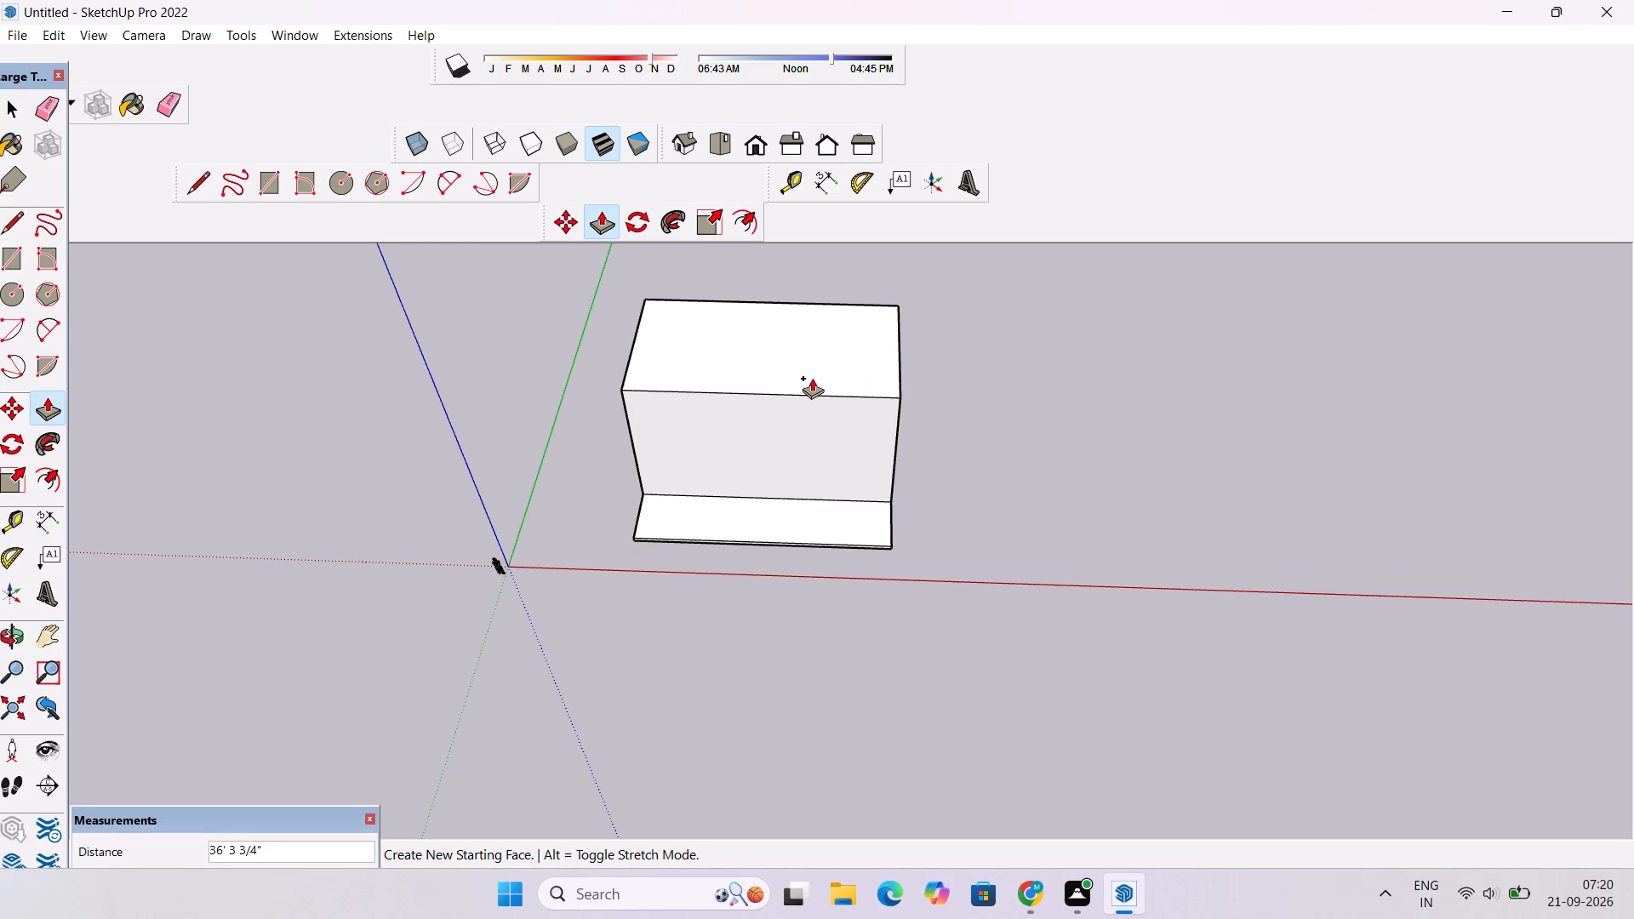
left_click(812, 378)
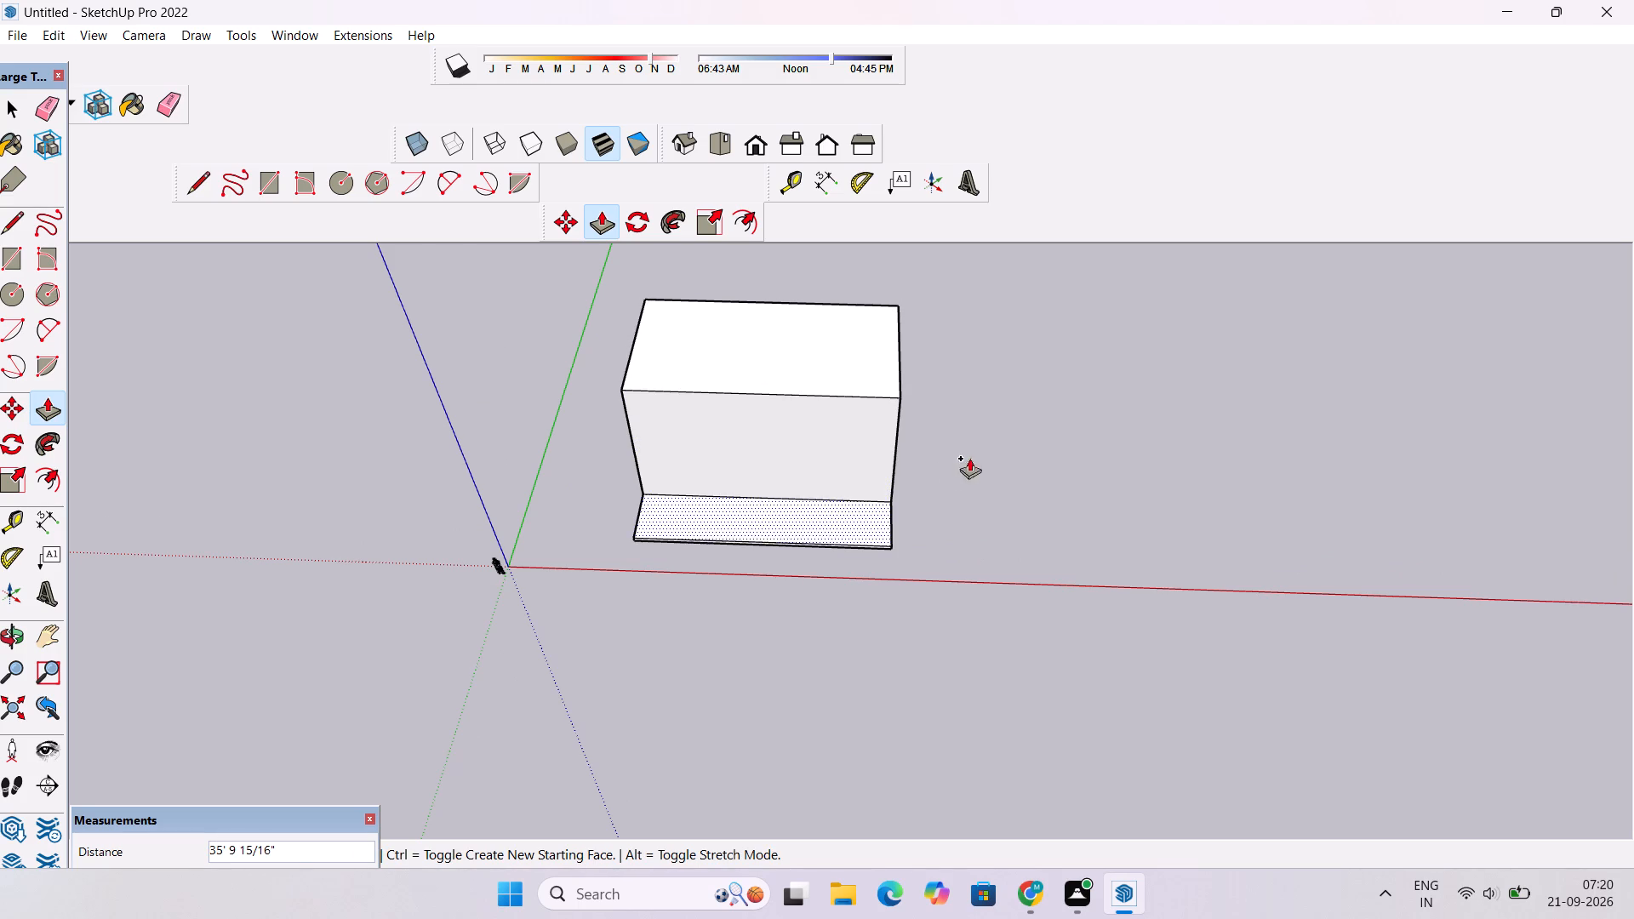
Examine the raised block and the low front strip from the front, sides and above.
key("o")
scroll(893, 442, "down", 6)
left_click_drag(1004, 466, 706, 408)
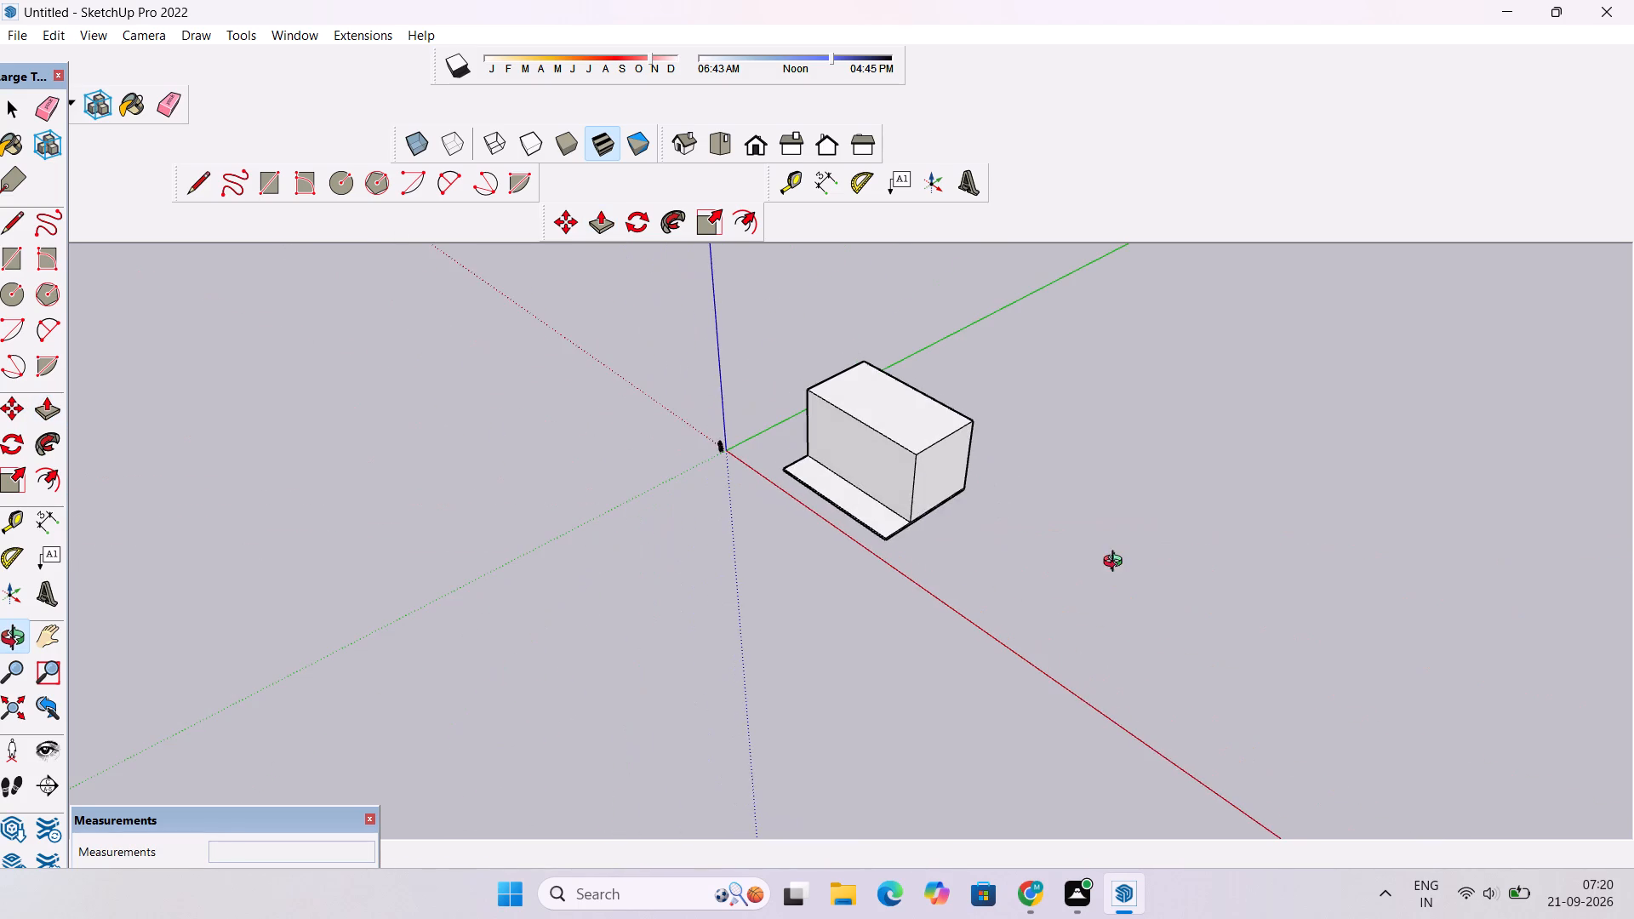
scroll(977, 556, "up", 19)
left_click_drag(723, 496, 1188, 438)
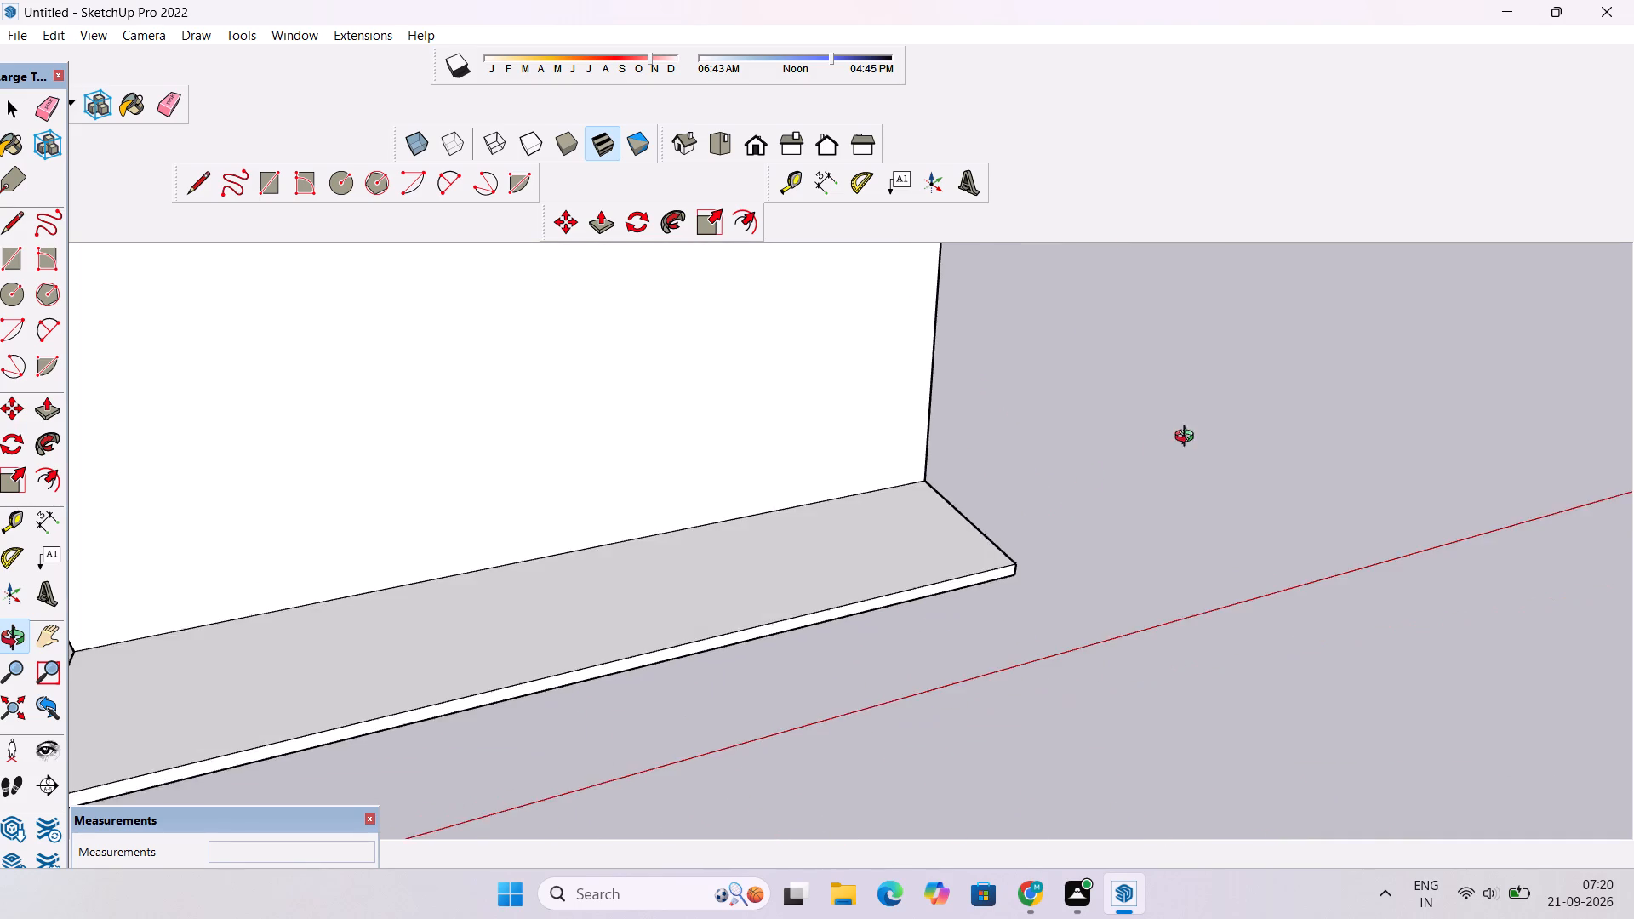
scroll(1188, 441, "down", 12)
scroll(533, 534, "up", 12)
scroll(908, 457, "down", 7)
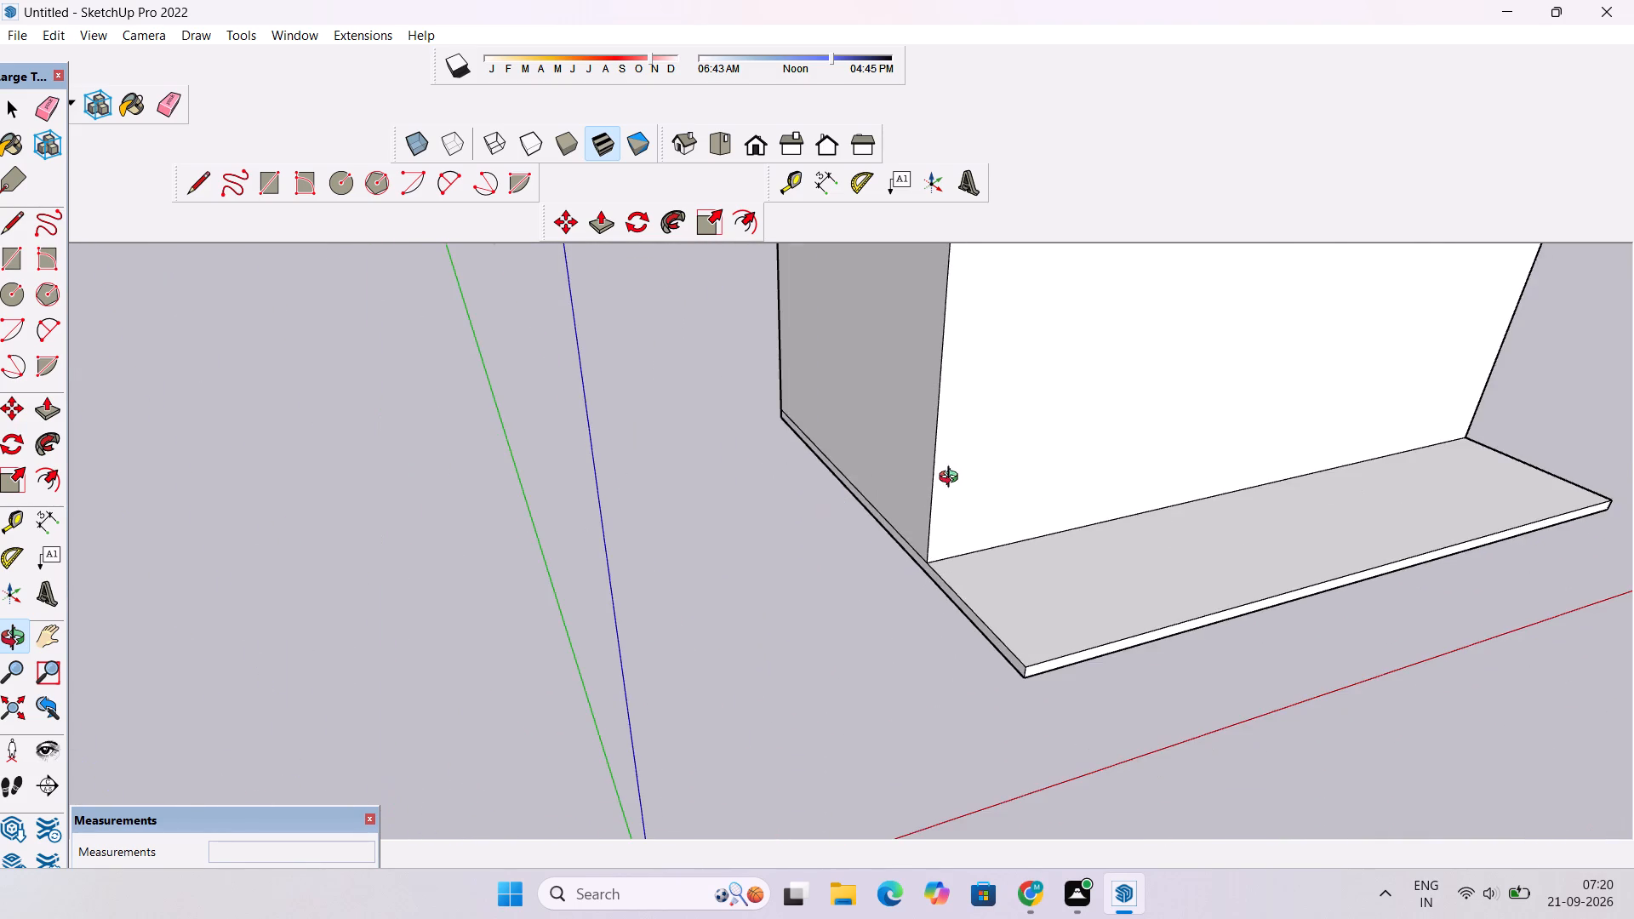
scroll(952, 479, "down", 6)
left_click_drag(1118, 481, 1043, 491)
scroll(1042, 489, "down", 4)
left_click_drag(1028, 472, 883, 499, "shift")
scroll(881, 501, "down", 6)
left_click_drag(986, 521, 919, 488)
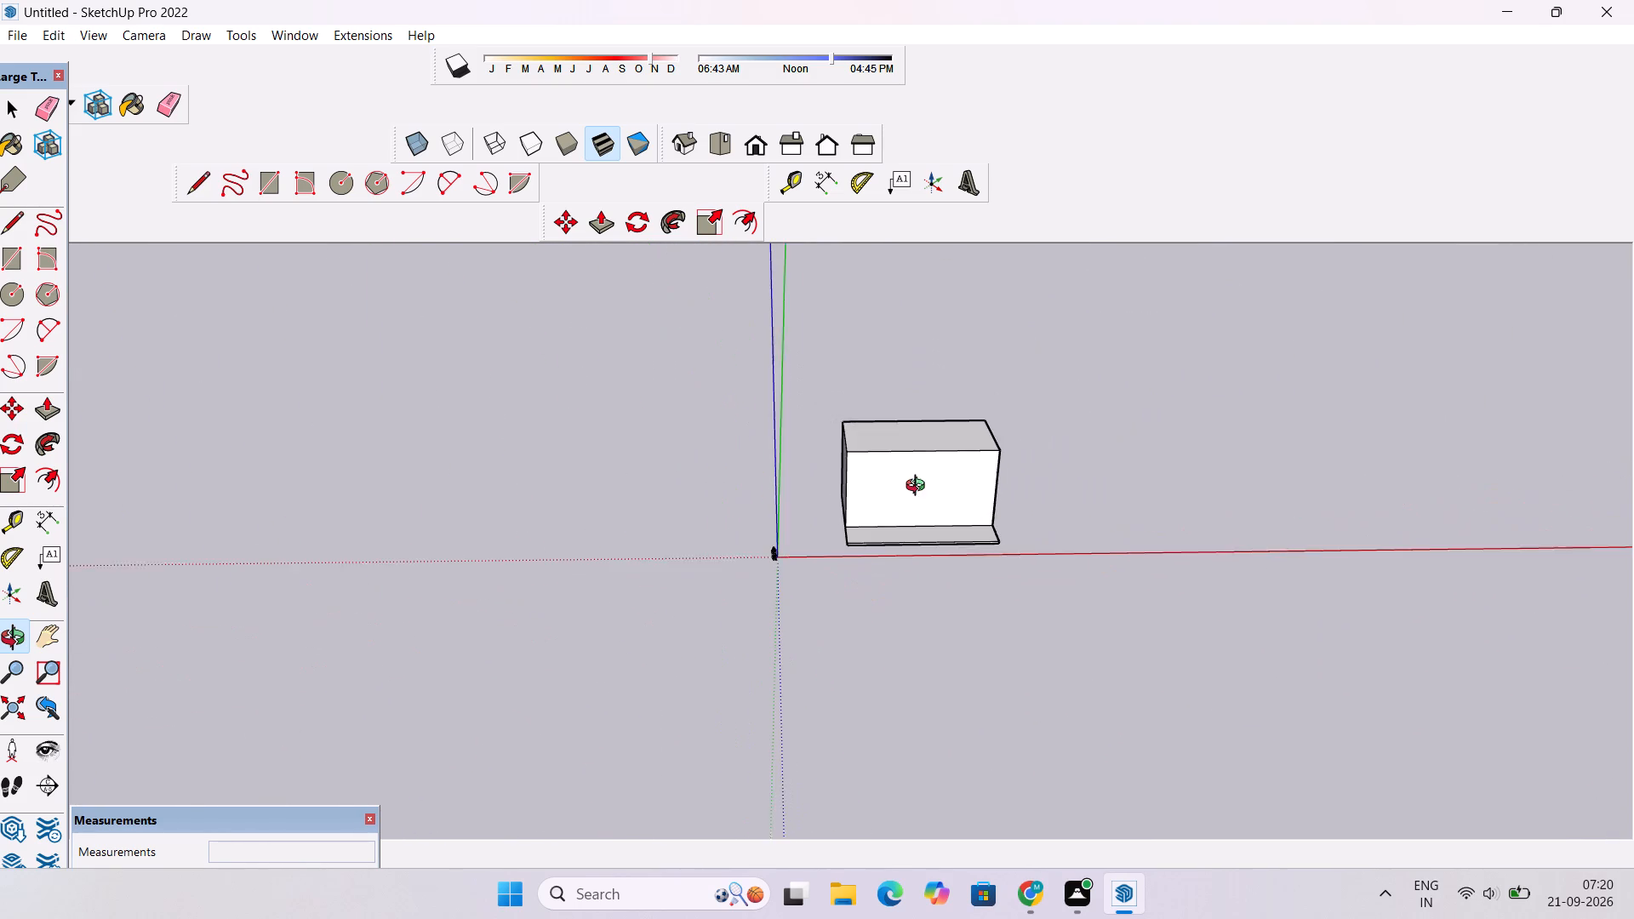
left_click_drag(919, 488, 919, 486)
scroll(937, 509, "up", 7)
scroll(925, 408, "up", 6)
left_click_drag(943, 402, 700, 480, "shift")
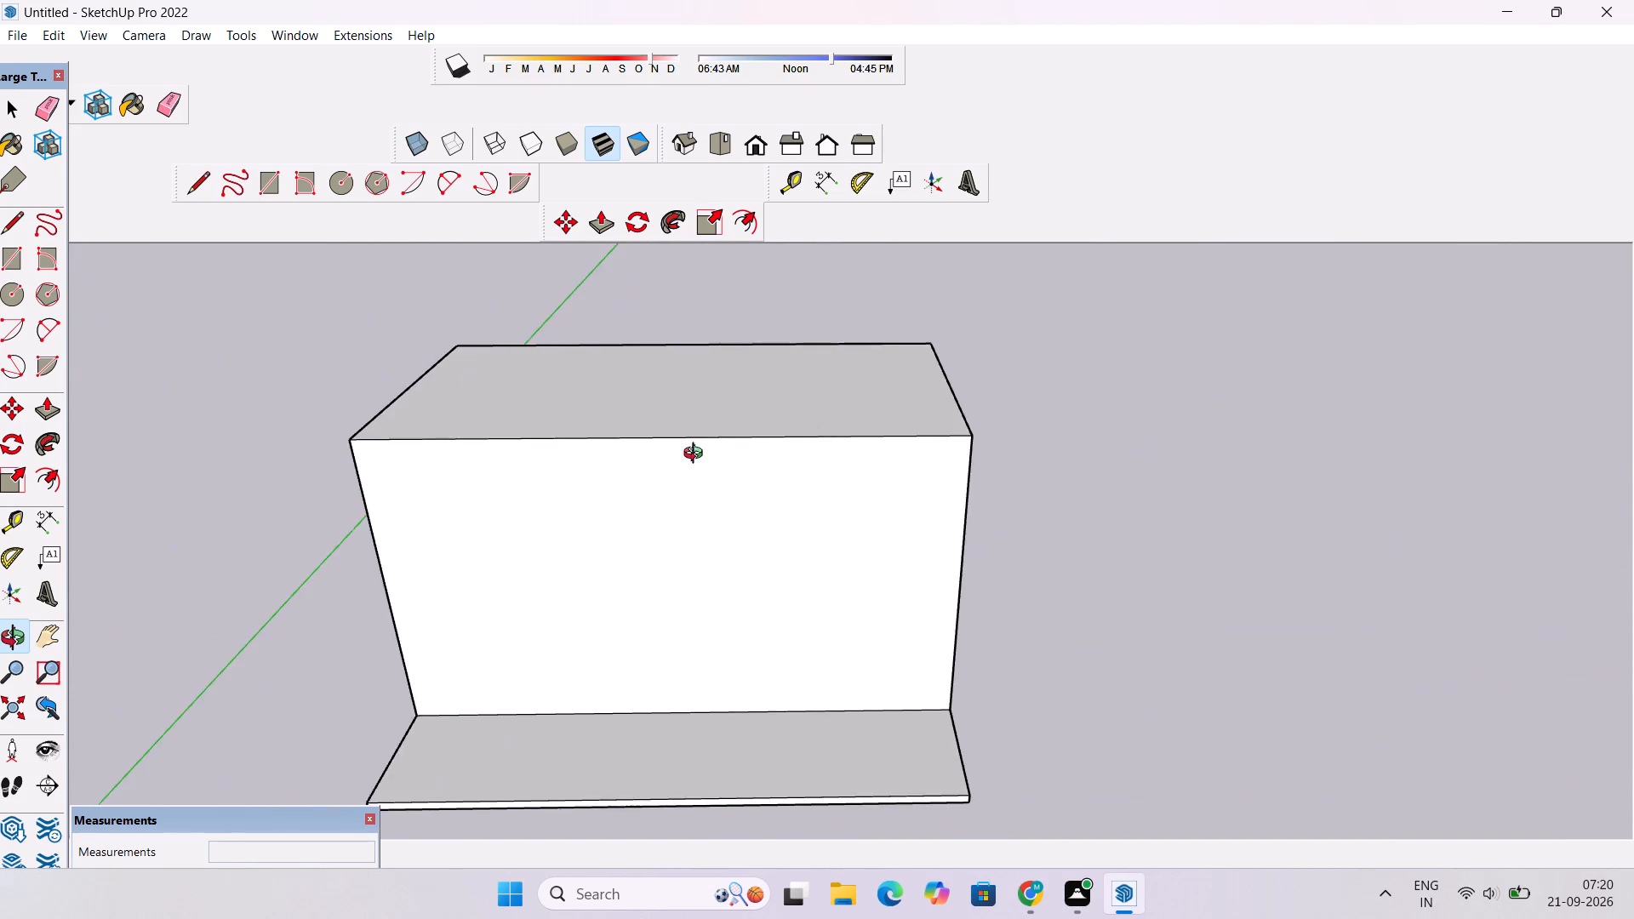
scroll(697, 455, "down", 5)
left_click_drag(709, 494, 757, 380)
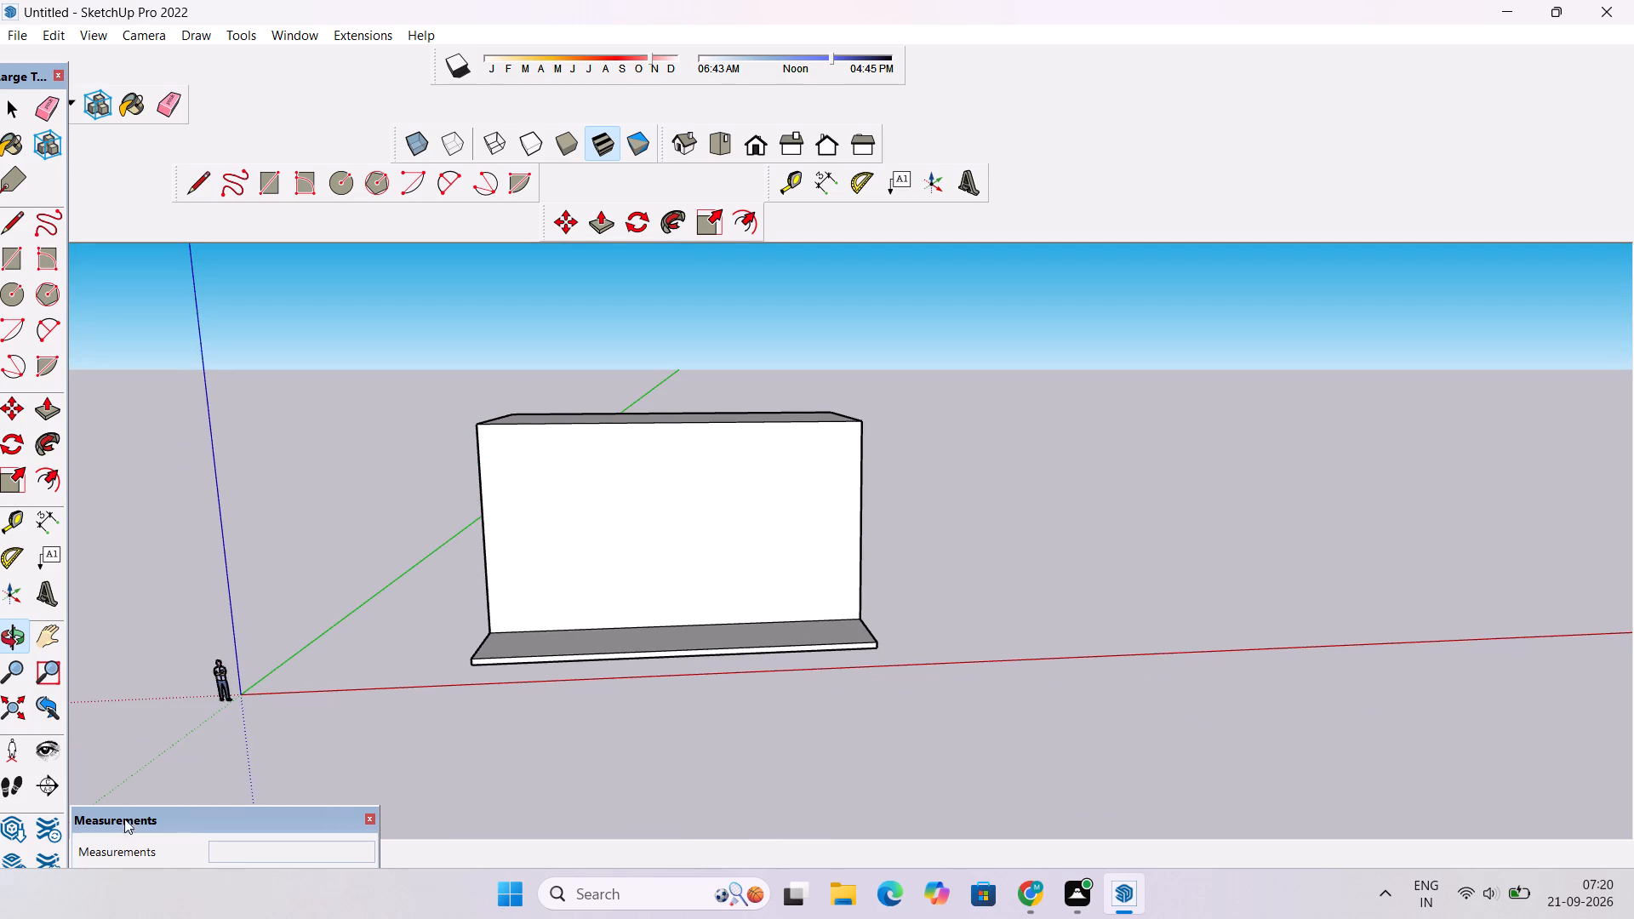
scroll(697, 602, "down", 5)
left_click_drag(788, 542, 769, 851)
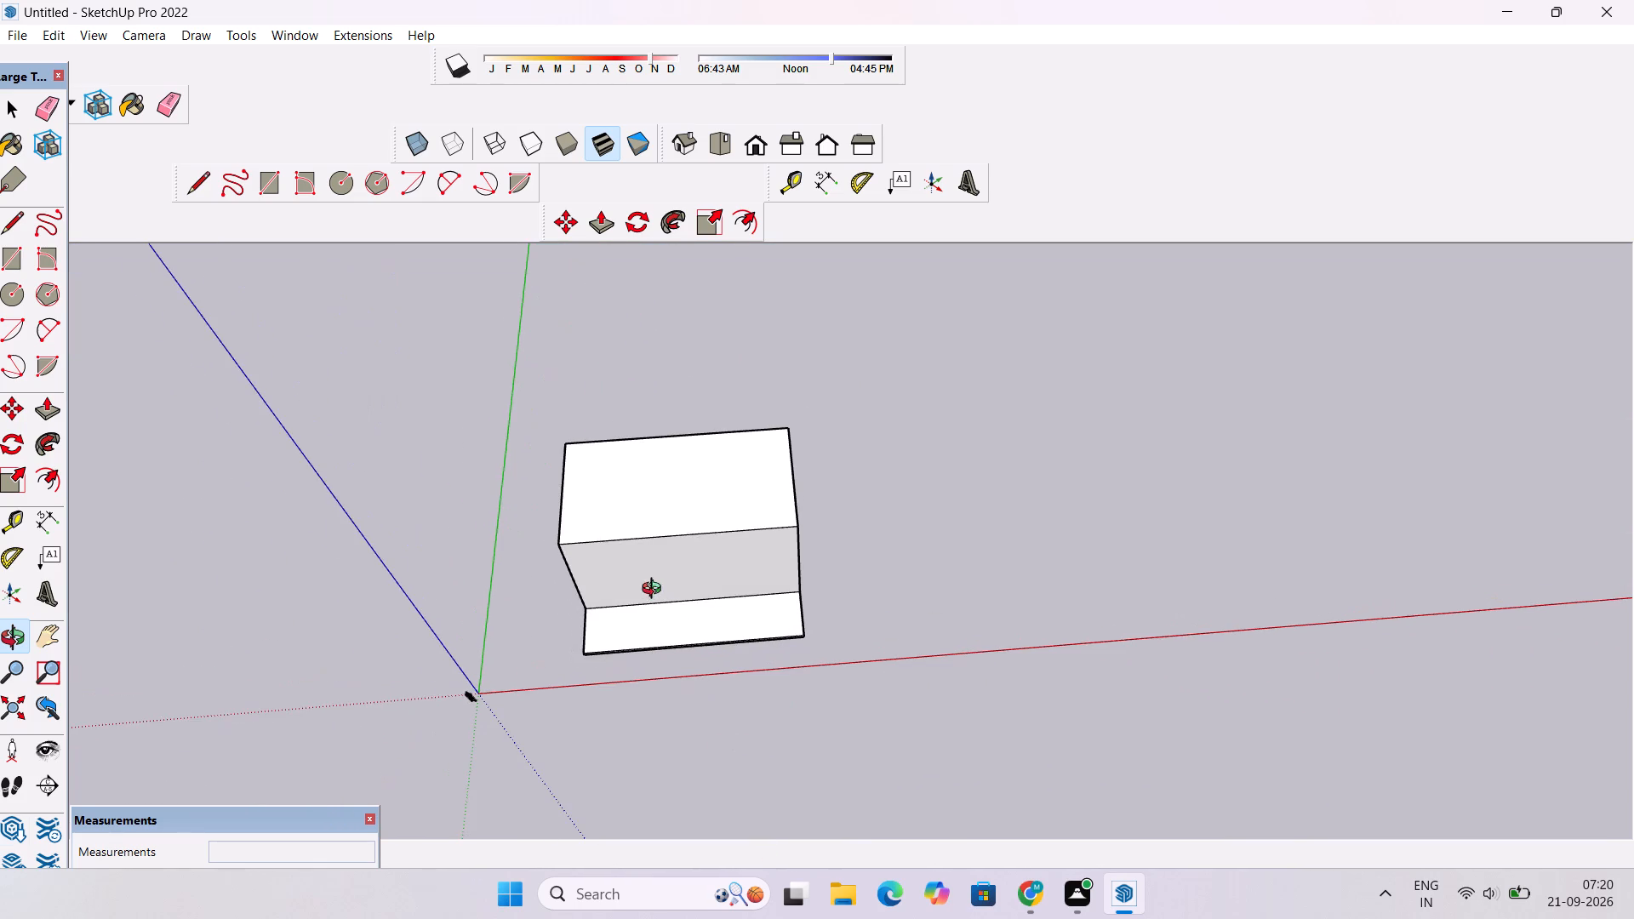
scroll(655, 591, "up", 6)
left_click_drag(831, 659, 687, 680)
scroll(626, 641, "up", 3)
left_click_drag(574, 657, 710, 691, "shift")
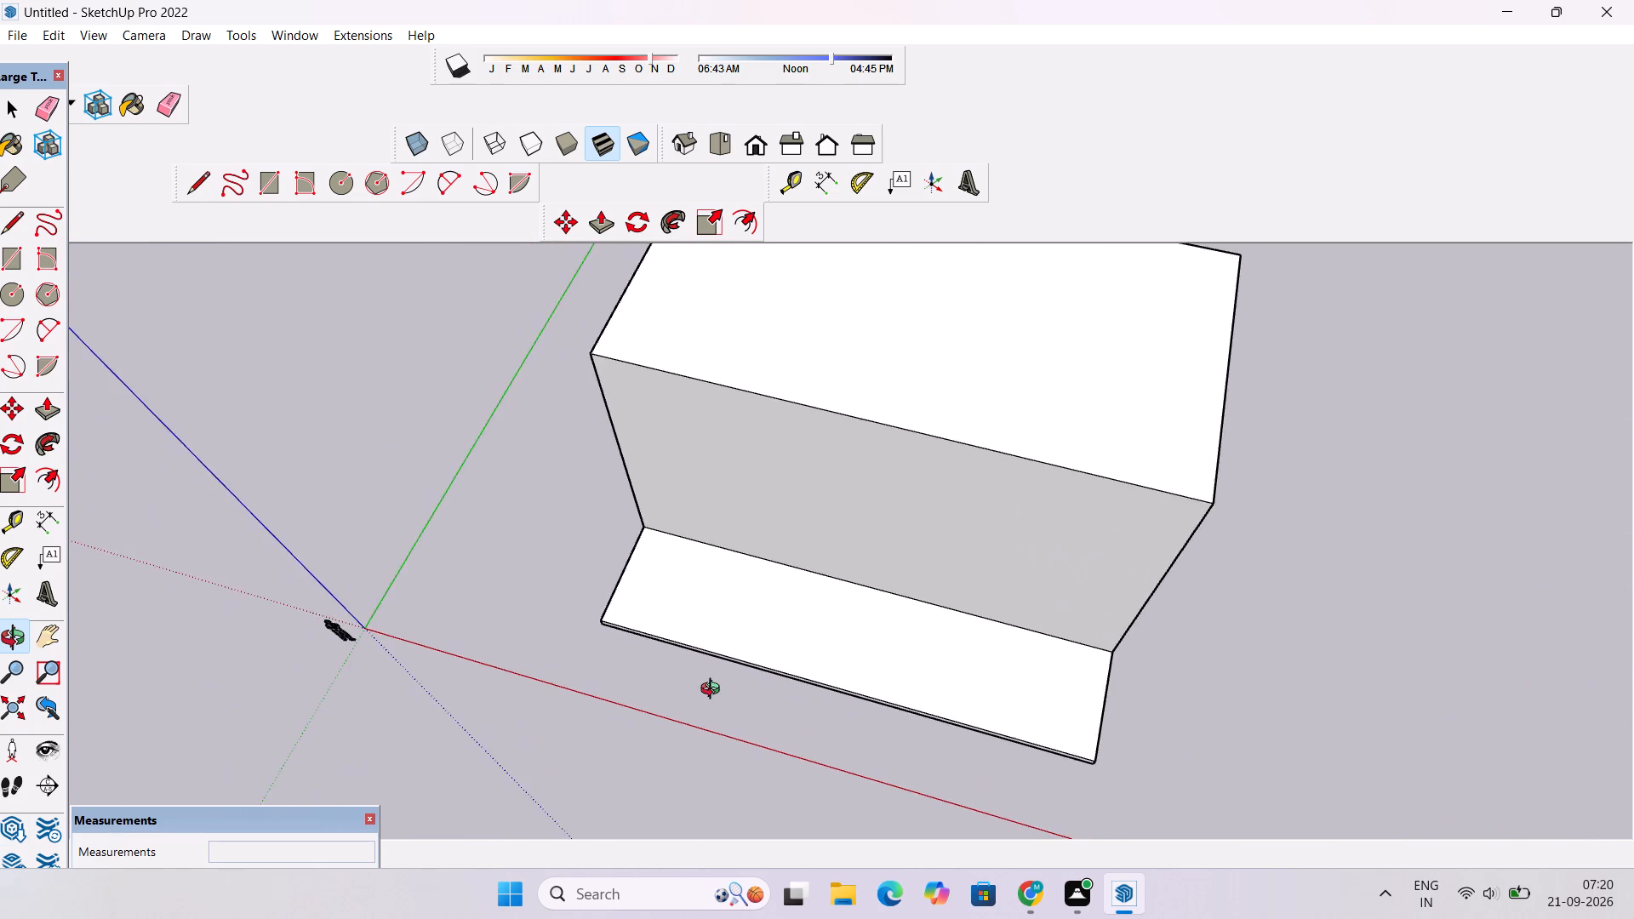
scroll(714, 691, "down", 5)
left_click_drag(690, 720, 776, 497)
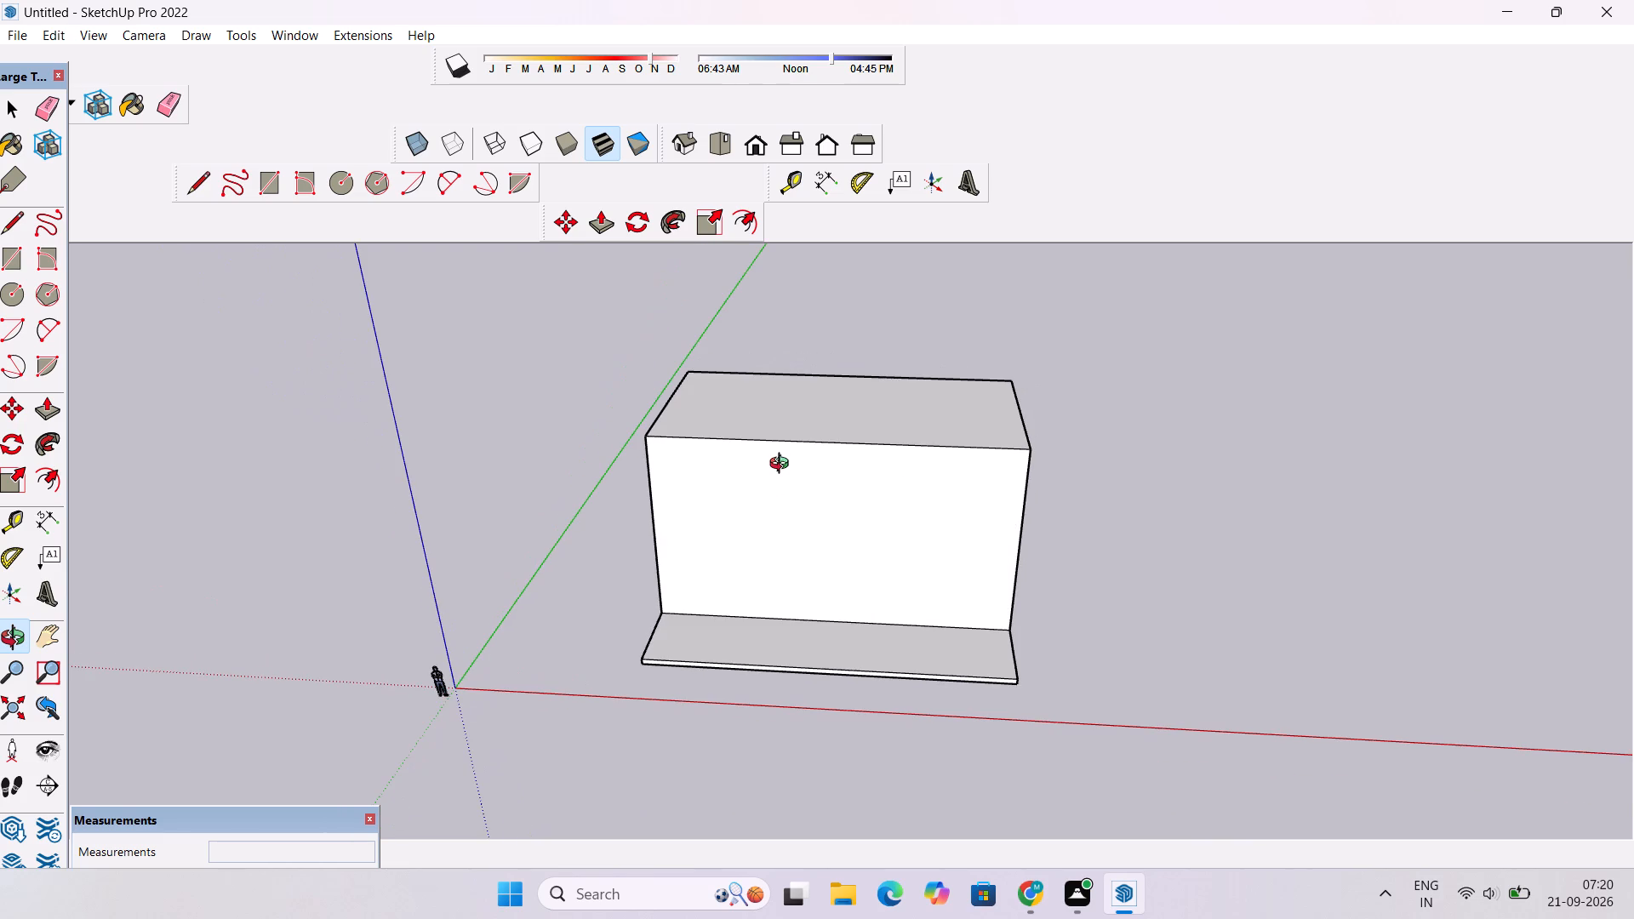
scroll(783, 465, "up", 4)
scroll(783, 465, "down", 4)
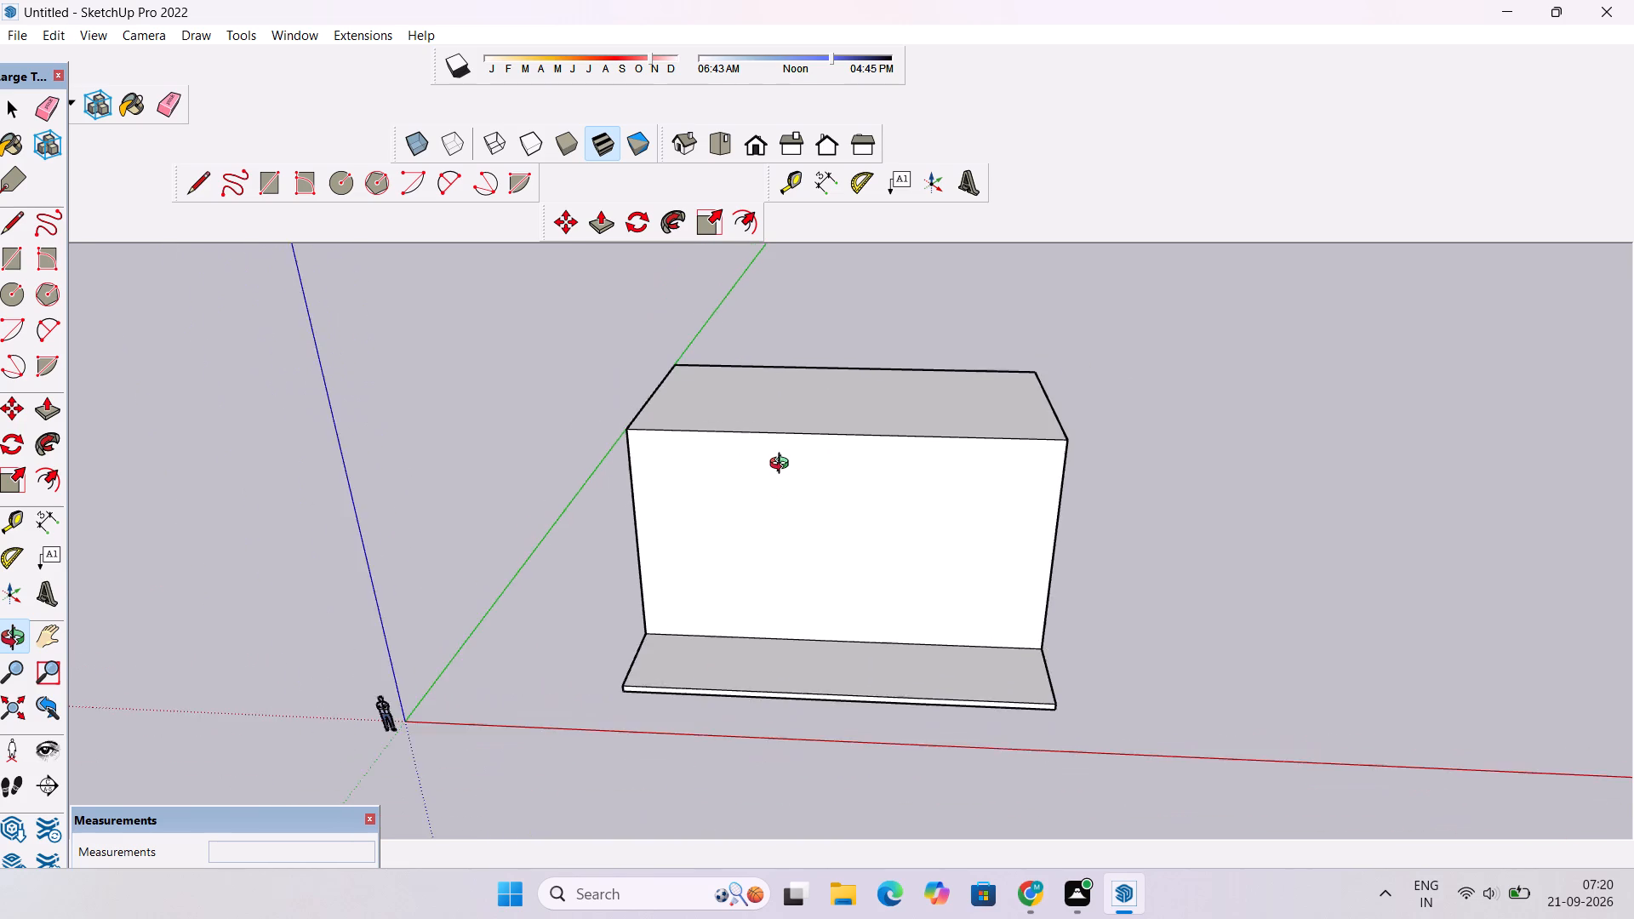
left_click_drag(783, 465, 786, 627)
scroll(794, 574, "up", 4)
left_click_drag(815, 564, 917, 533, "shift")
scroll(861, 529, "down", 7)
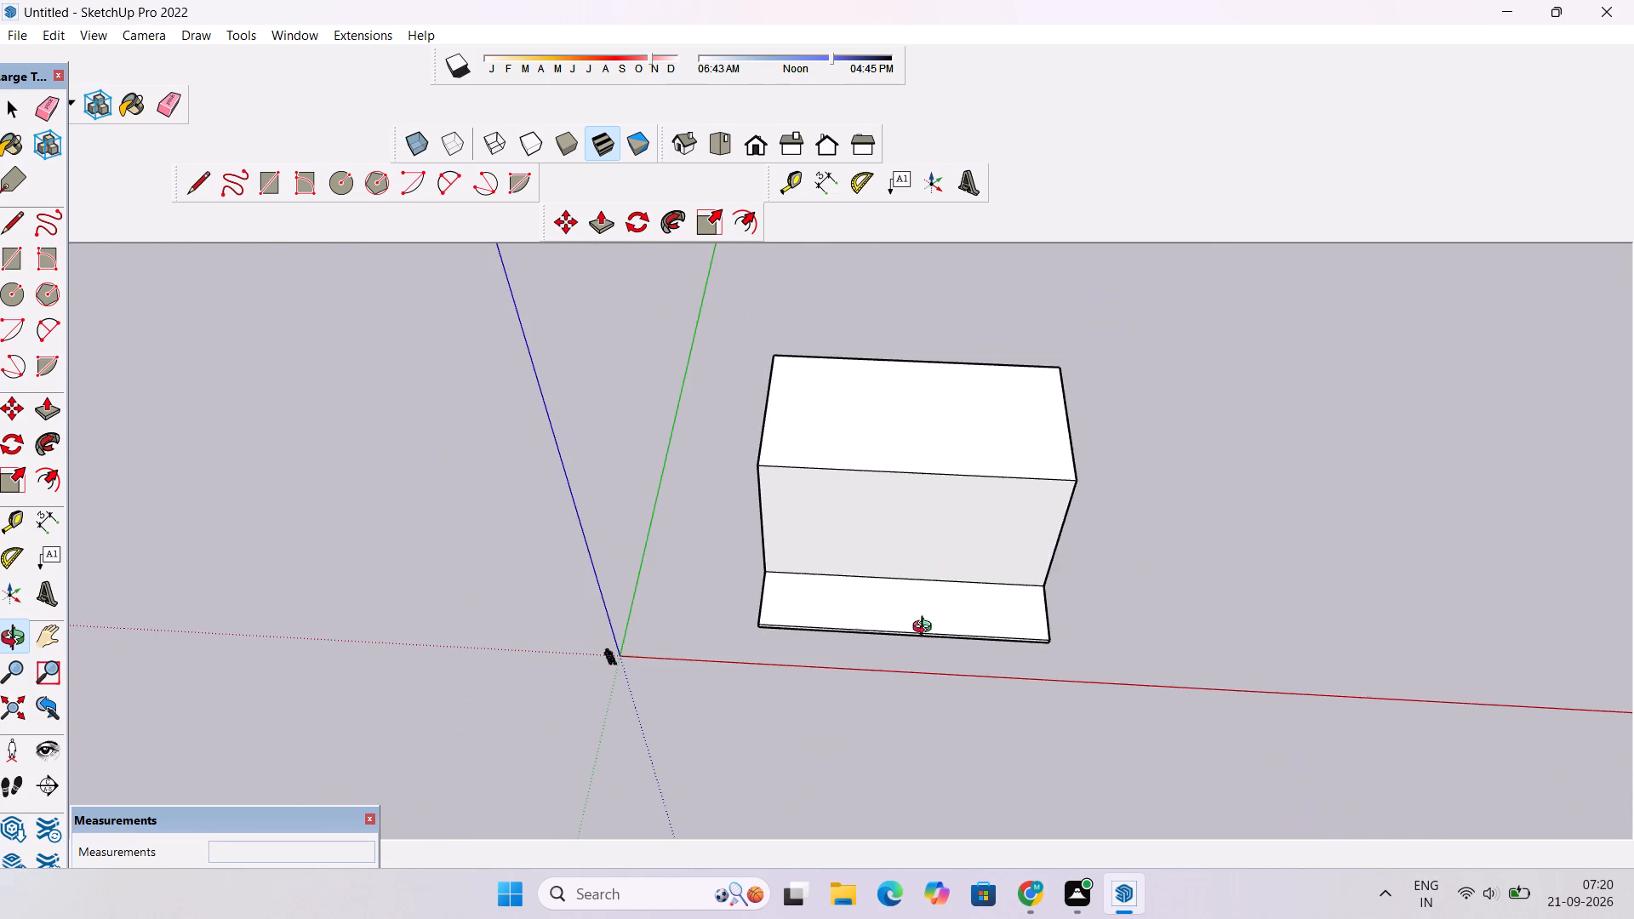
left_click_drag(941, 659, 943, 350)
scroll(932, 369, "up", 8)
left_click_drag(938, 519, 734, 378, "shift")
scroll(734, 378, "down", 4)
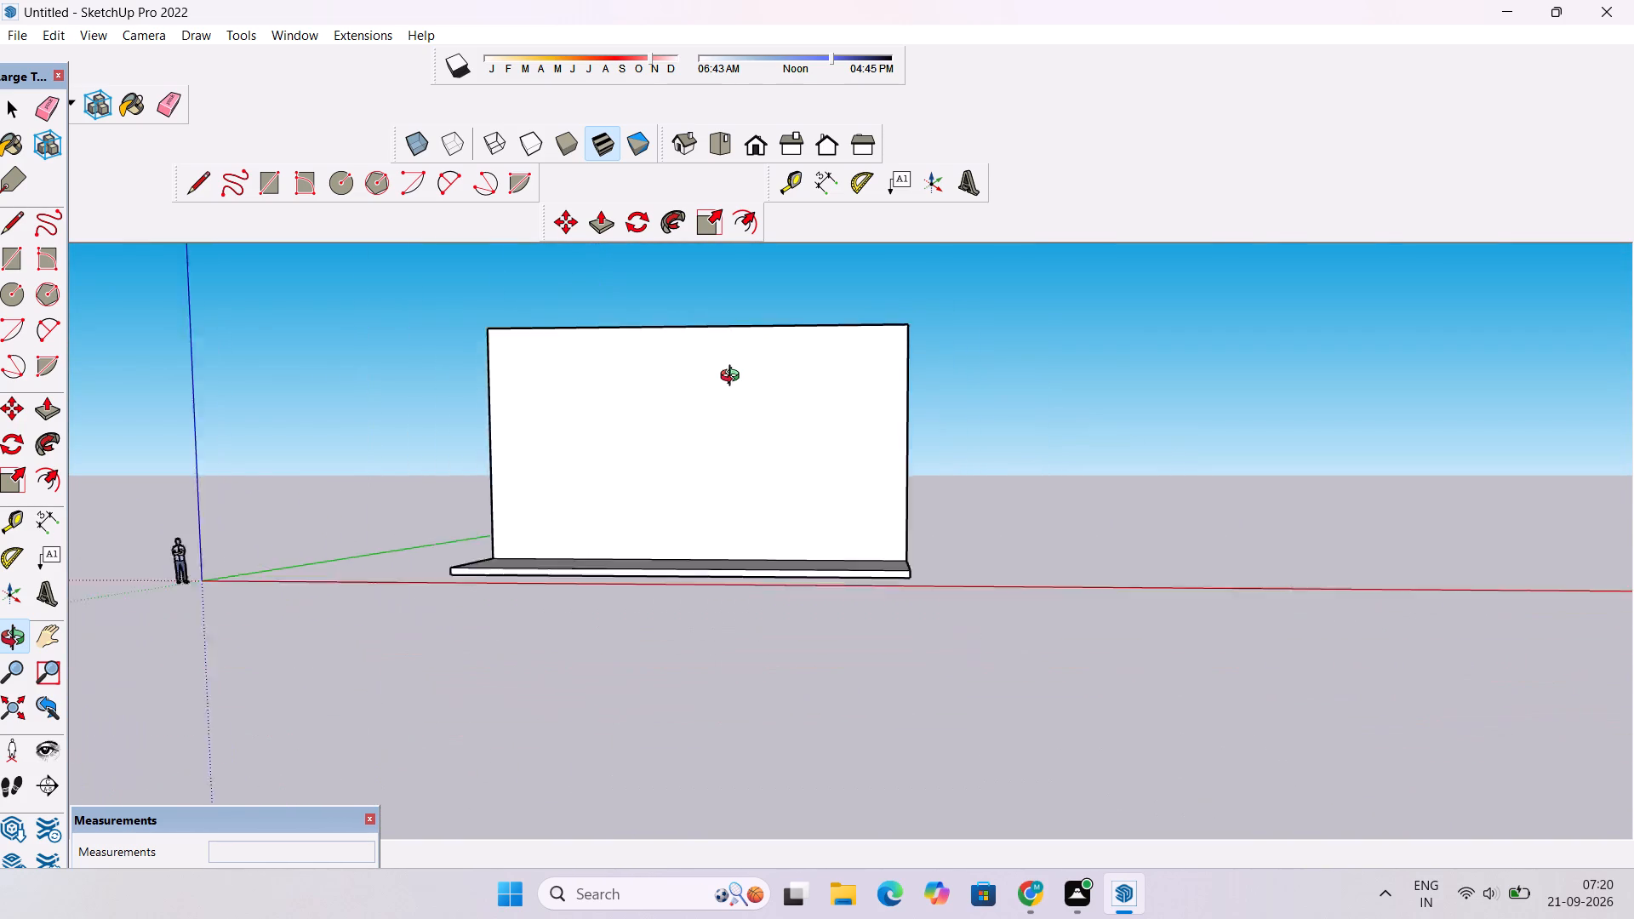
scroll(734, 378, "down", 2)
left_click_drag(734, 378, 733, 641)
scroll(748, 380, "up", 4)
left_click_drag(748, 380, 791, 462, "shift")
scroll(791, 454, "down", 5)
left_click_drag(791, 441, 796, 553)
left_click_drag(774, 494, 799, 489, "shift")
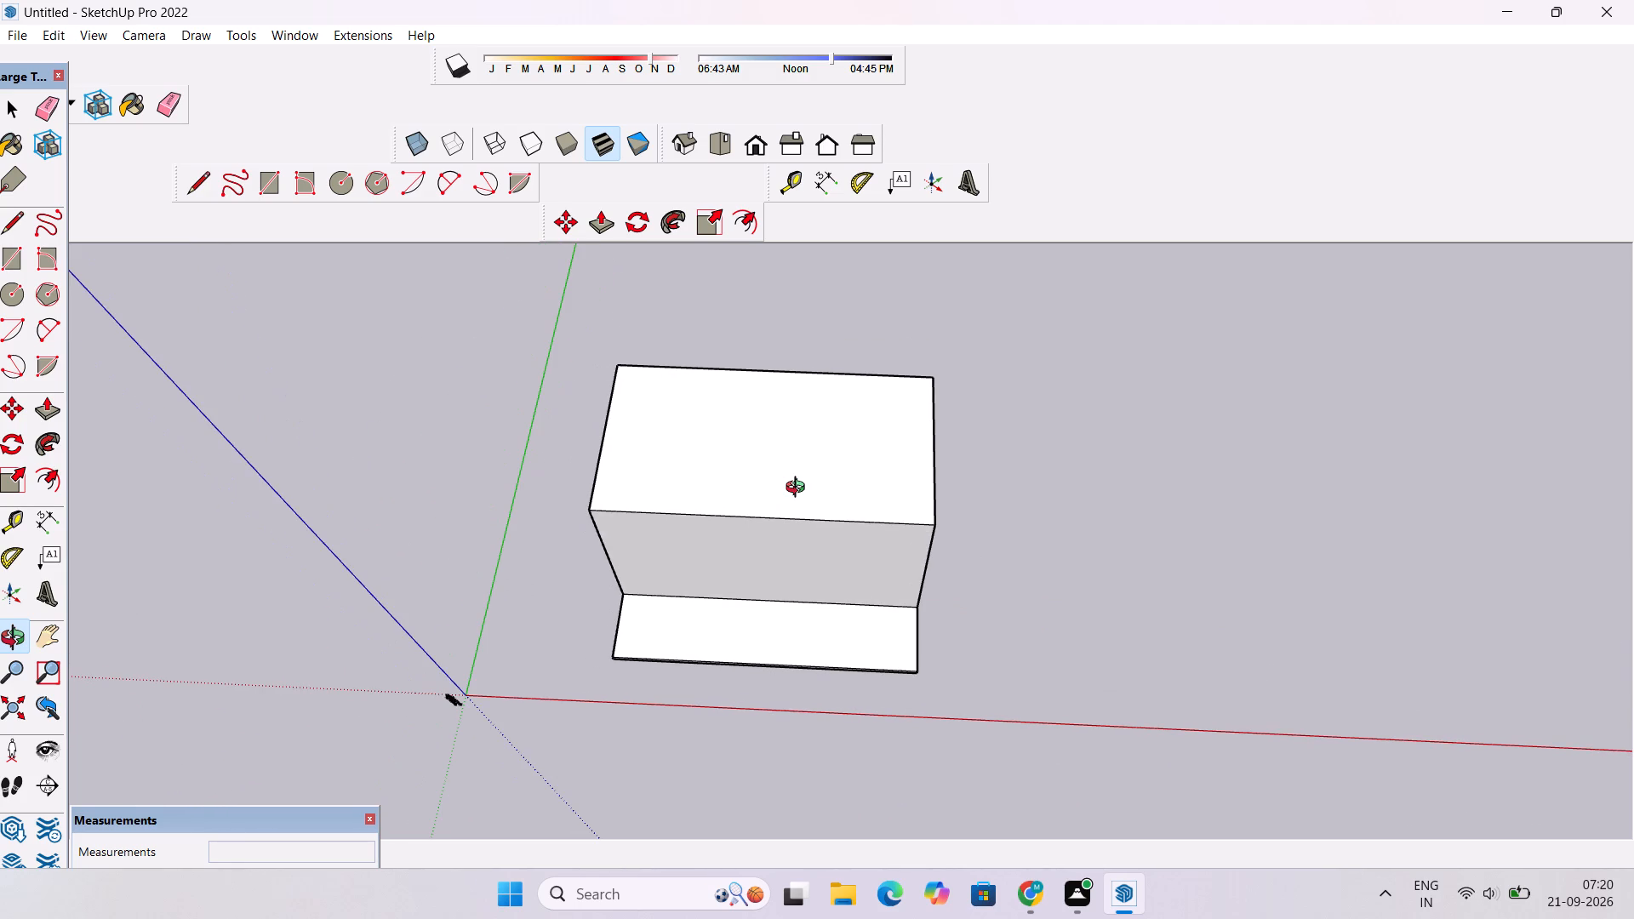
left_click_drag(799, 489, 800, 528)
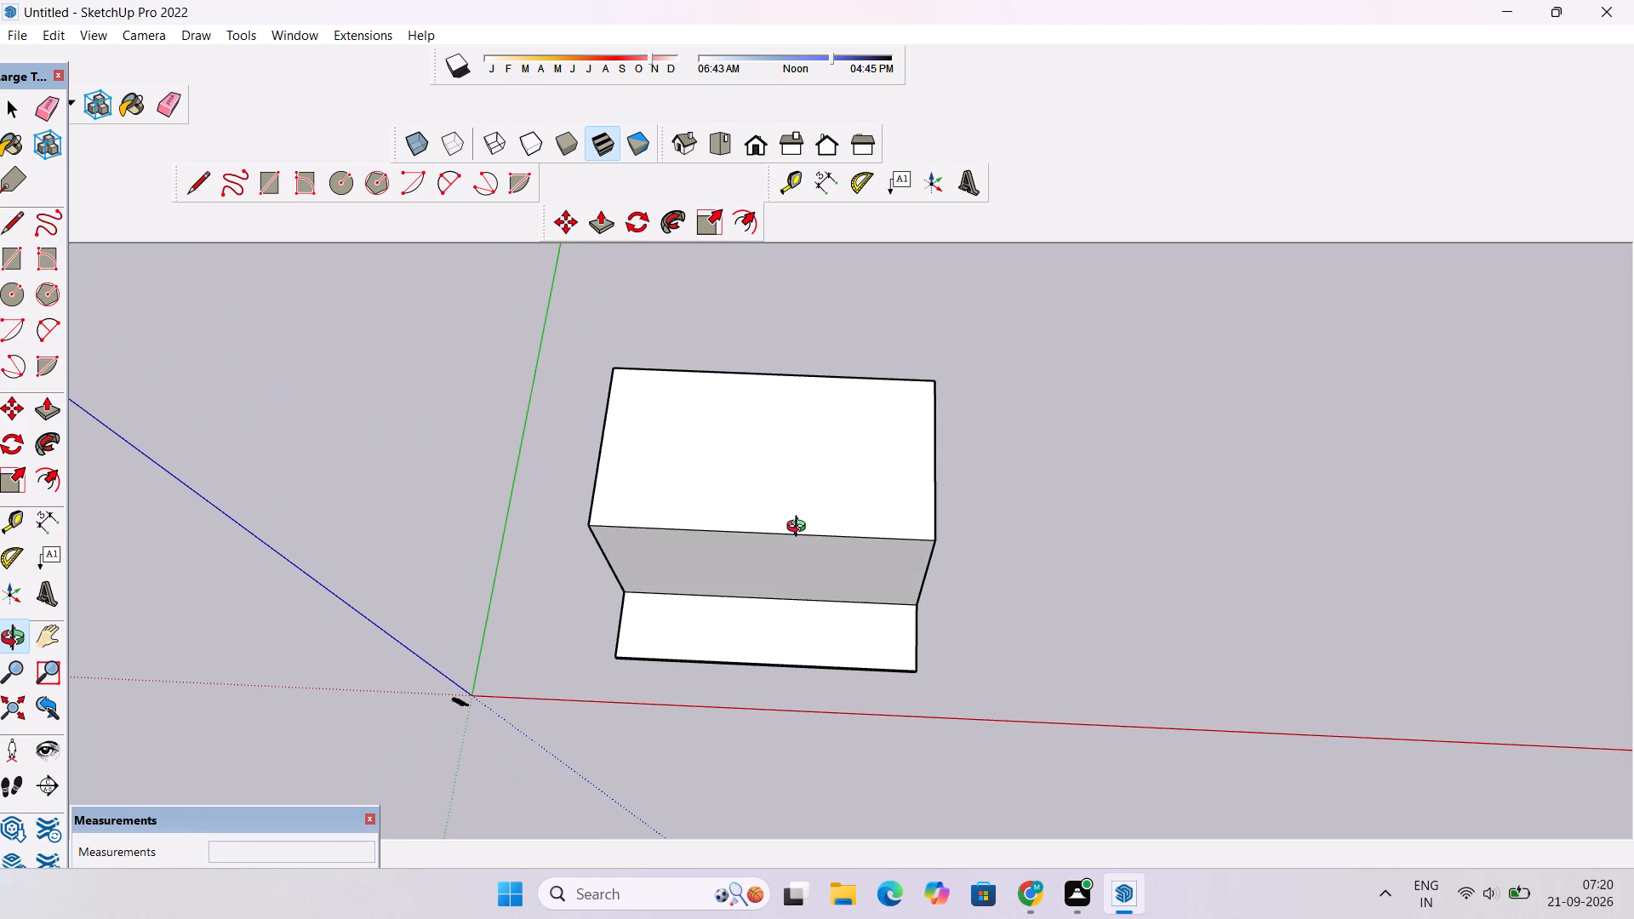
Select the block's top face and the front strip's top face with their edges, and copy both about 94' 7" along the red axis.
left_click_drag(786, 516, 741, 494, "shift")
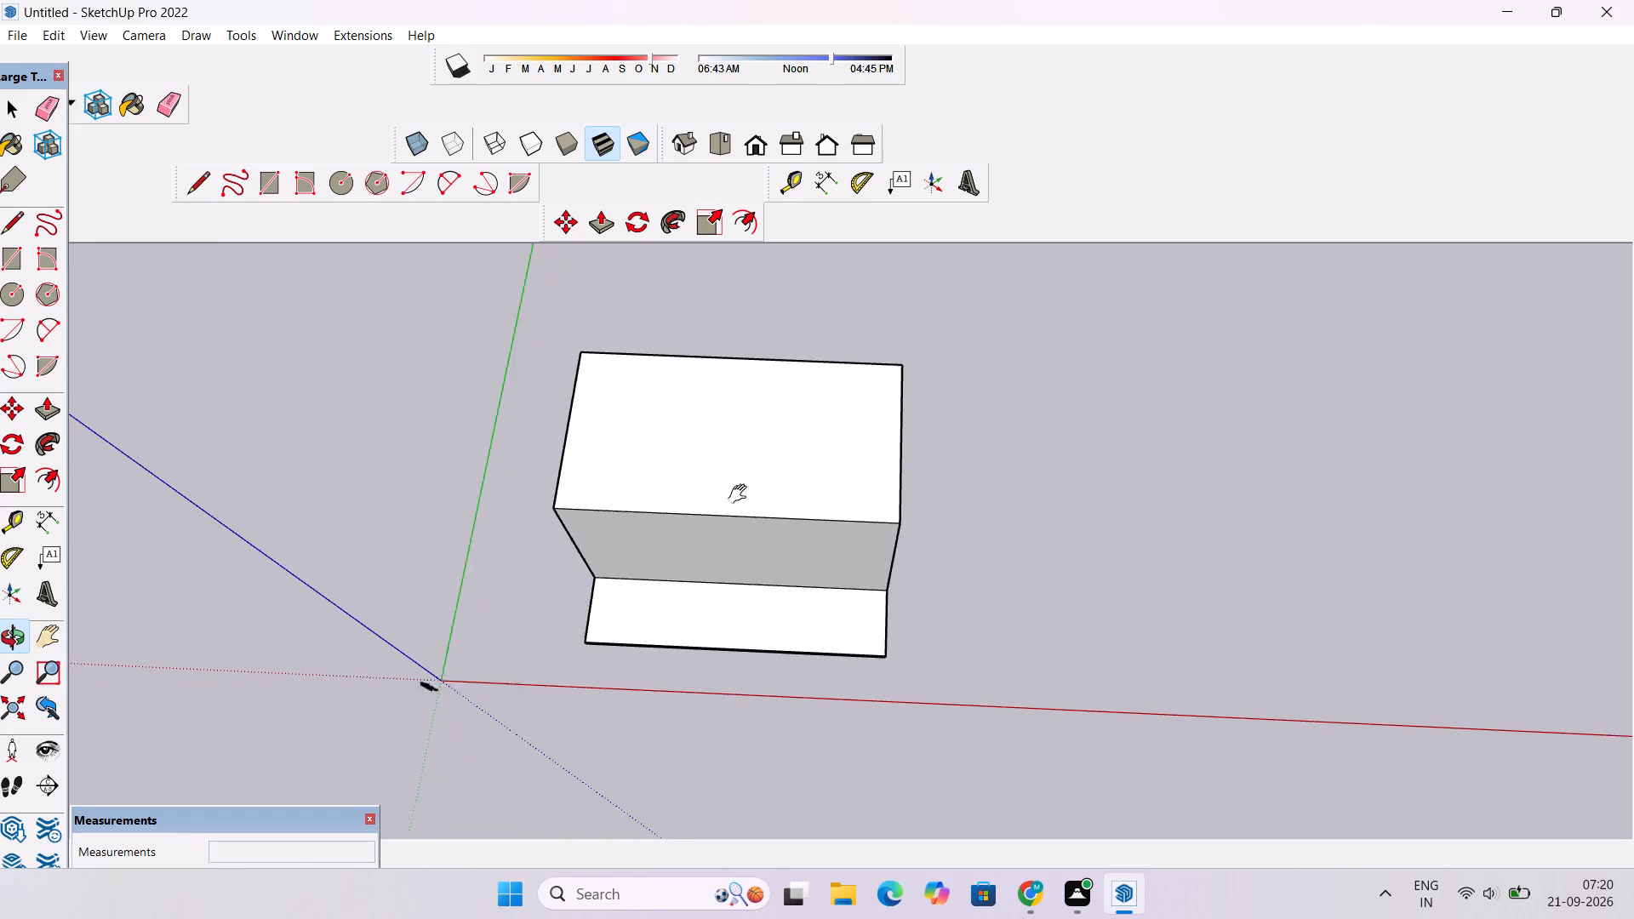
left_click_drag(741, 494, 702, 464, "shift")
left_click_drag(703, 477, 677, 453, "shift")
key("space")
double_click(646, 373)
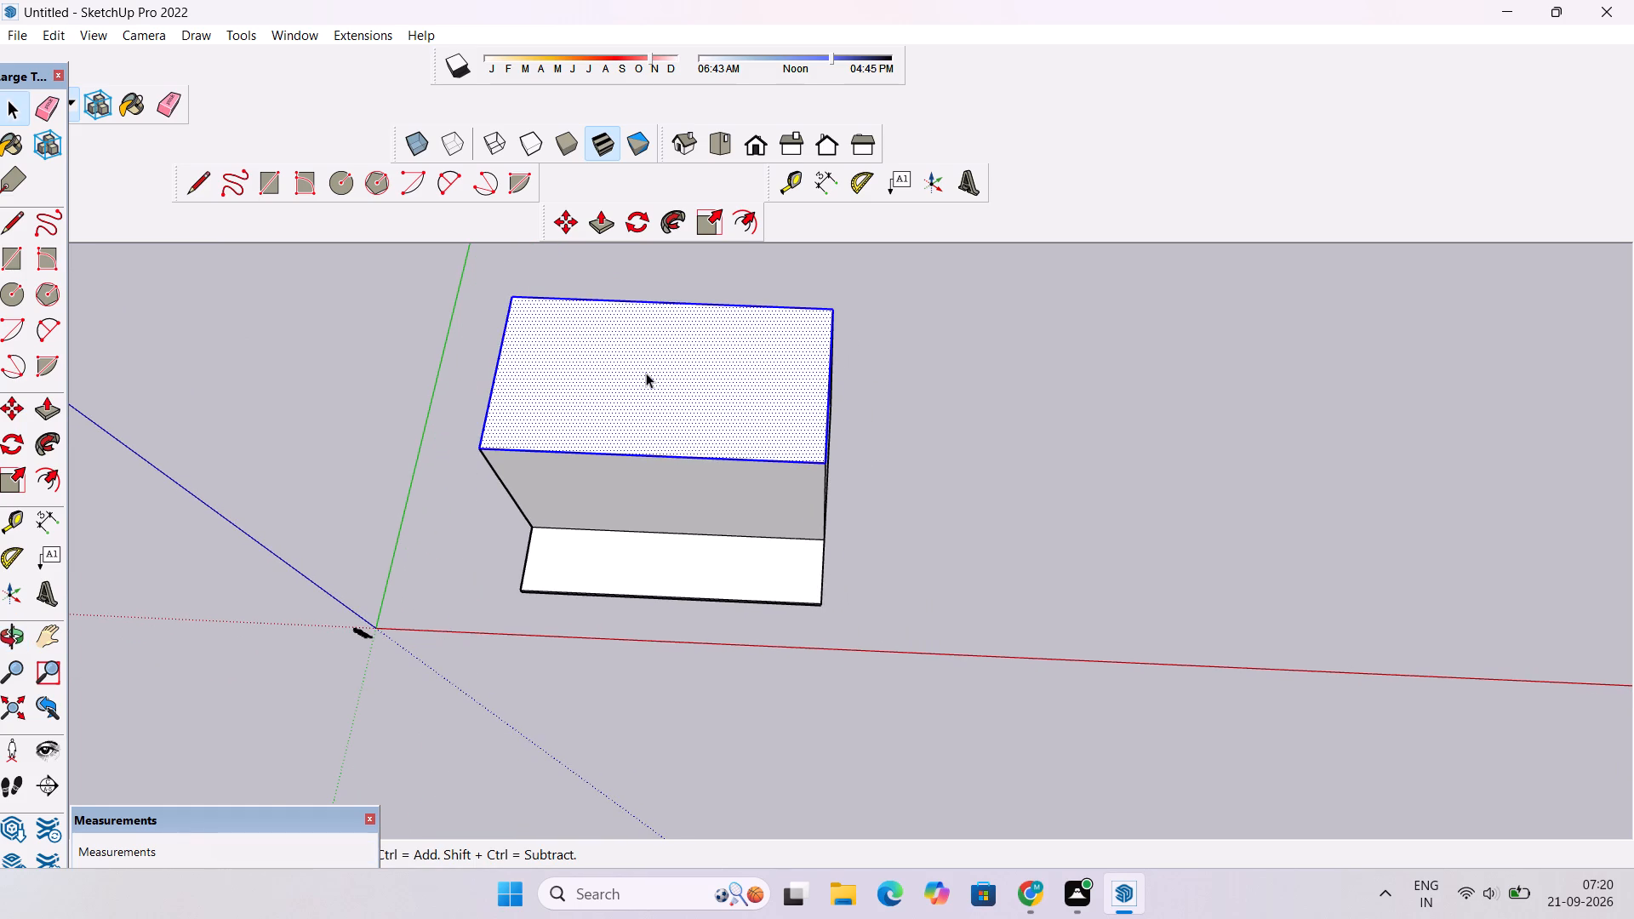
double_click(659, 566, "ctrl")
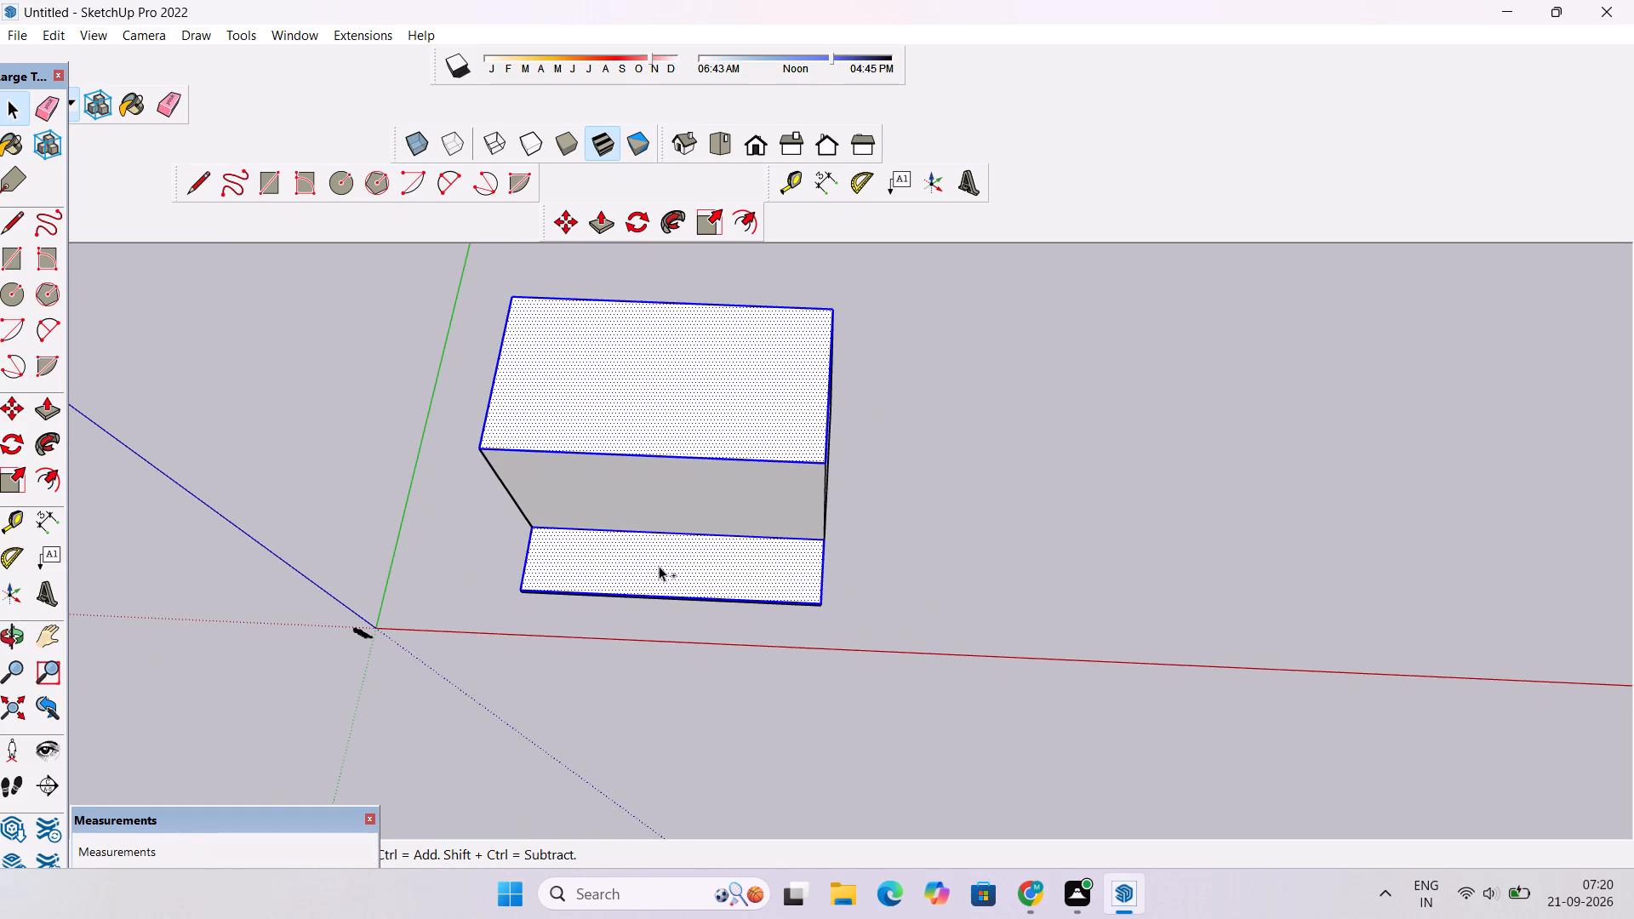
key("m")
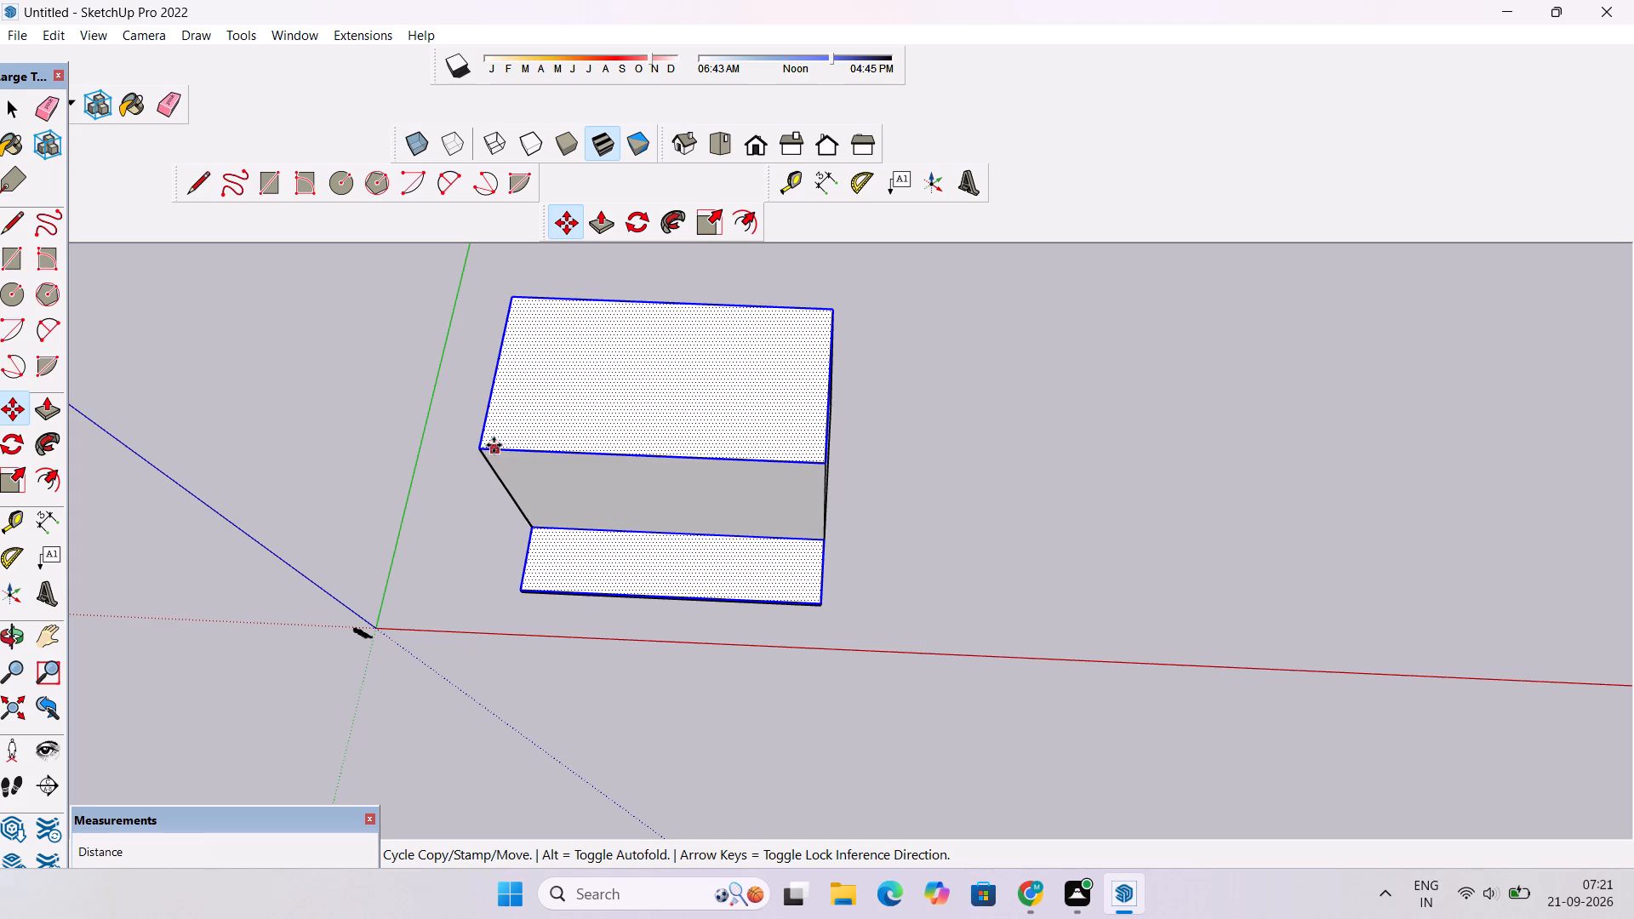
left_click(487, 445)
scroll(803, 437, "down", 2)
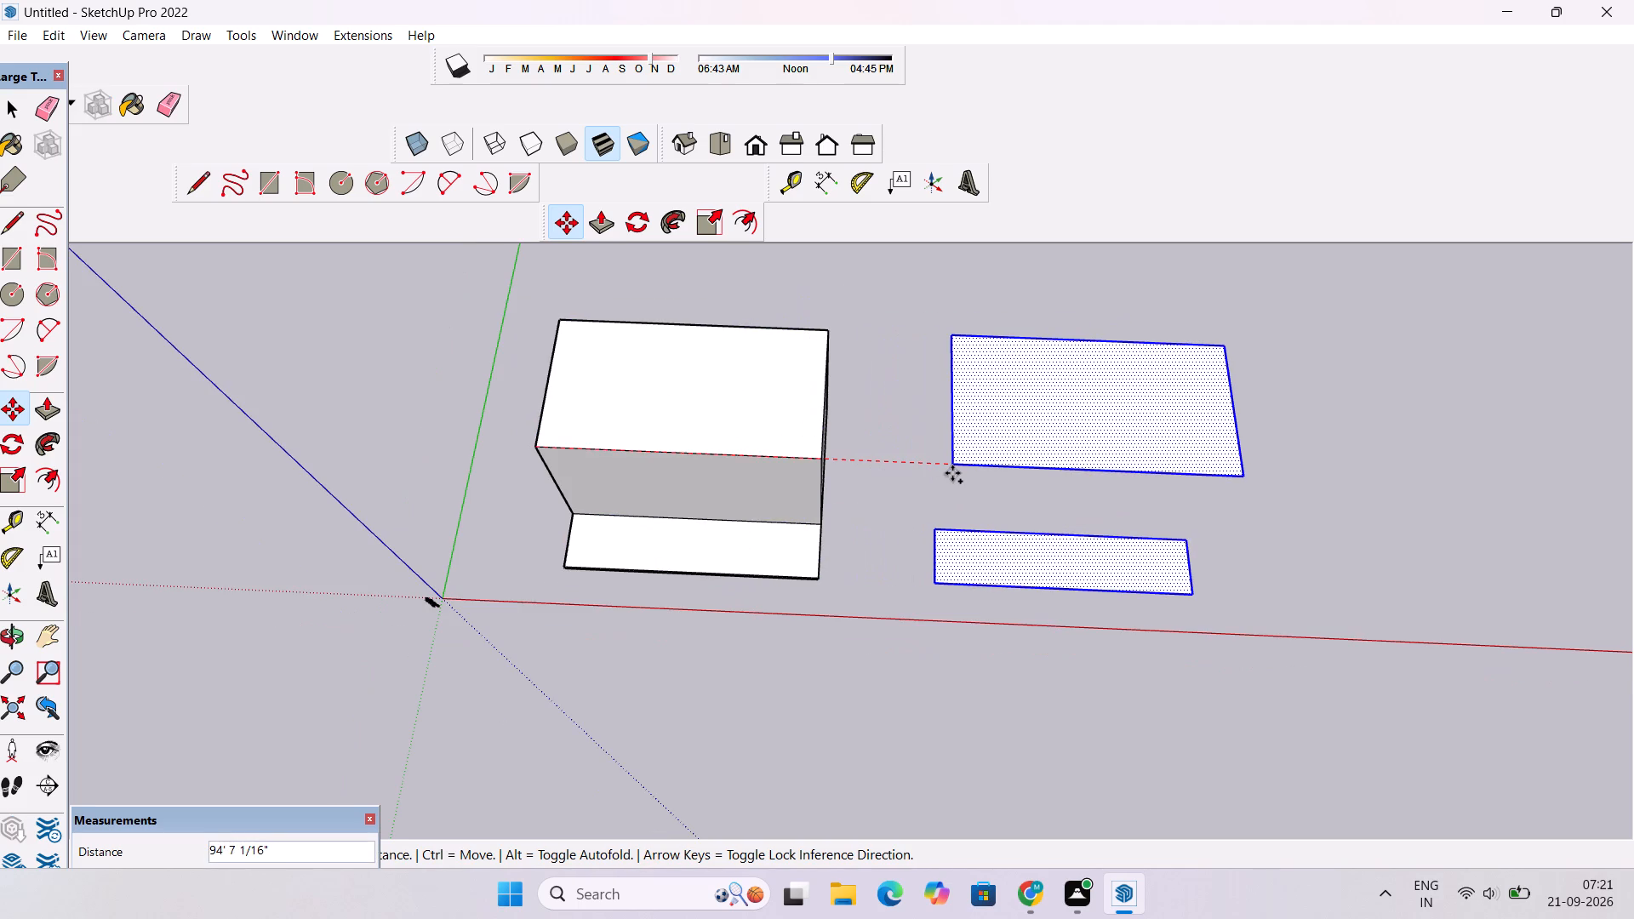
left_click(952, 473)
Move the copied narrow strip up about 35' 10" so its rear corner meets the front corner of the copied large face.
key("o")
left_click_drag(946, 528, 984, 494)
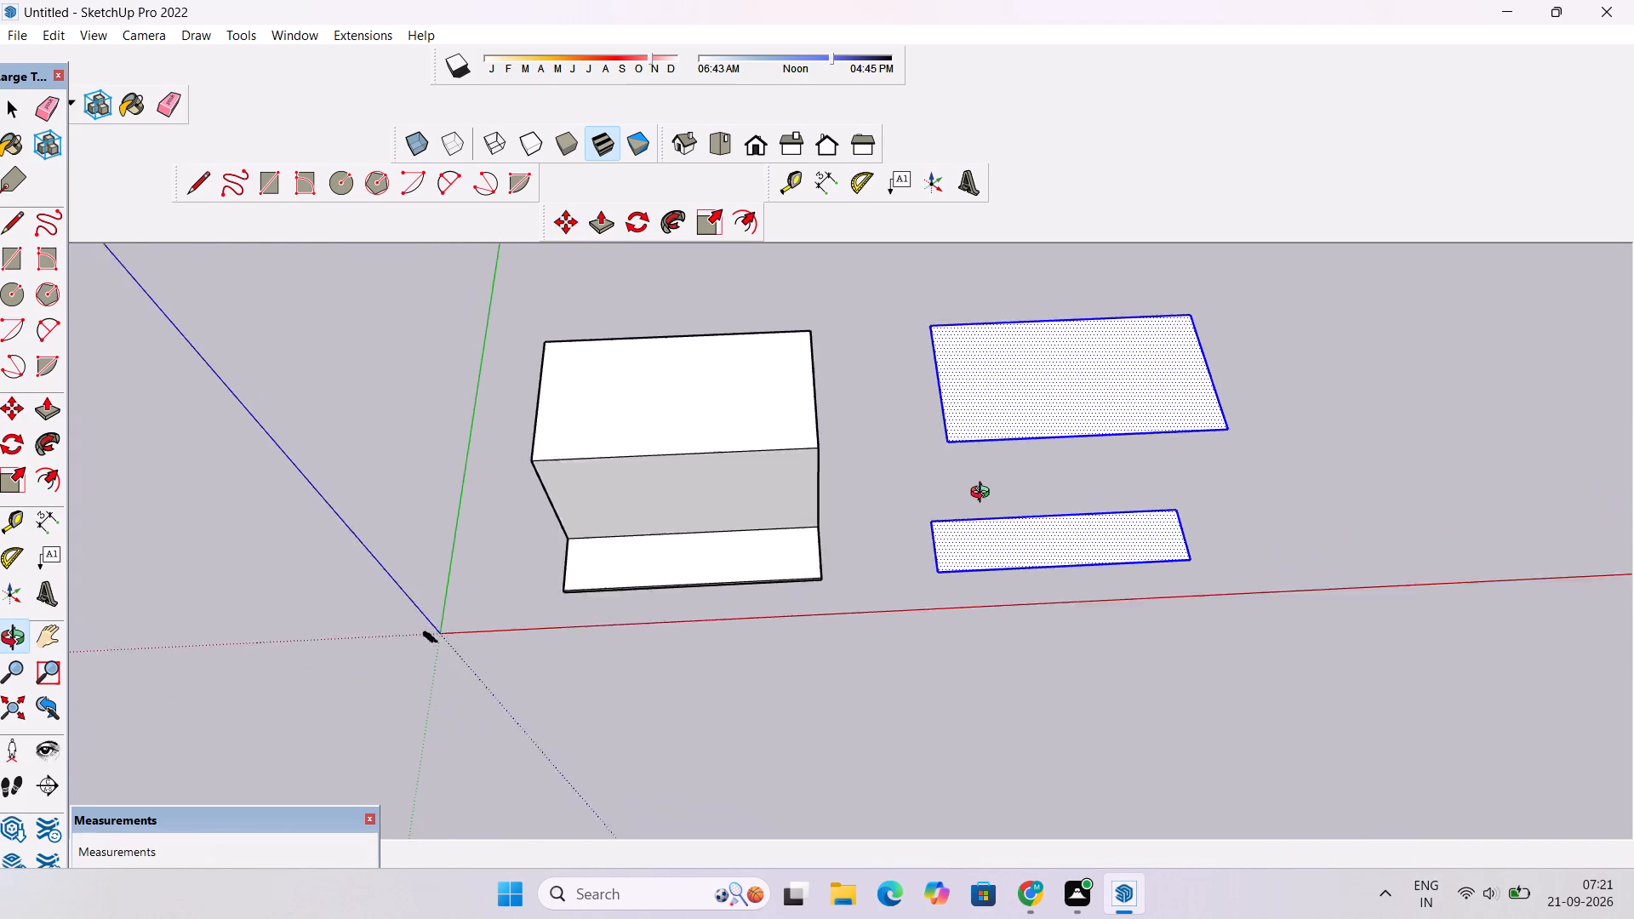
left_click_drag(984, 494, 981, 497)
scroll(976, 488, "up", 2)
scroll(975, 487, "down", 3)
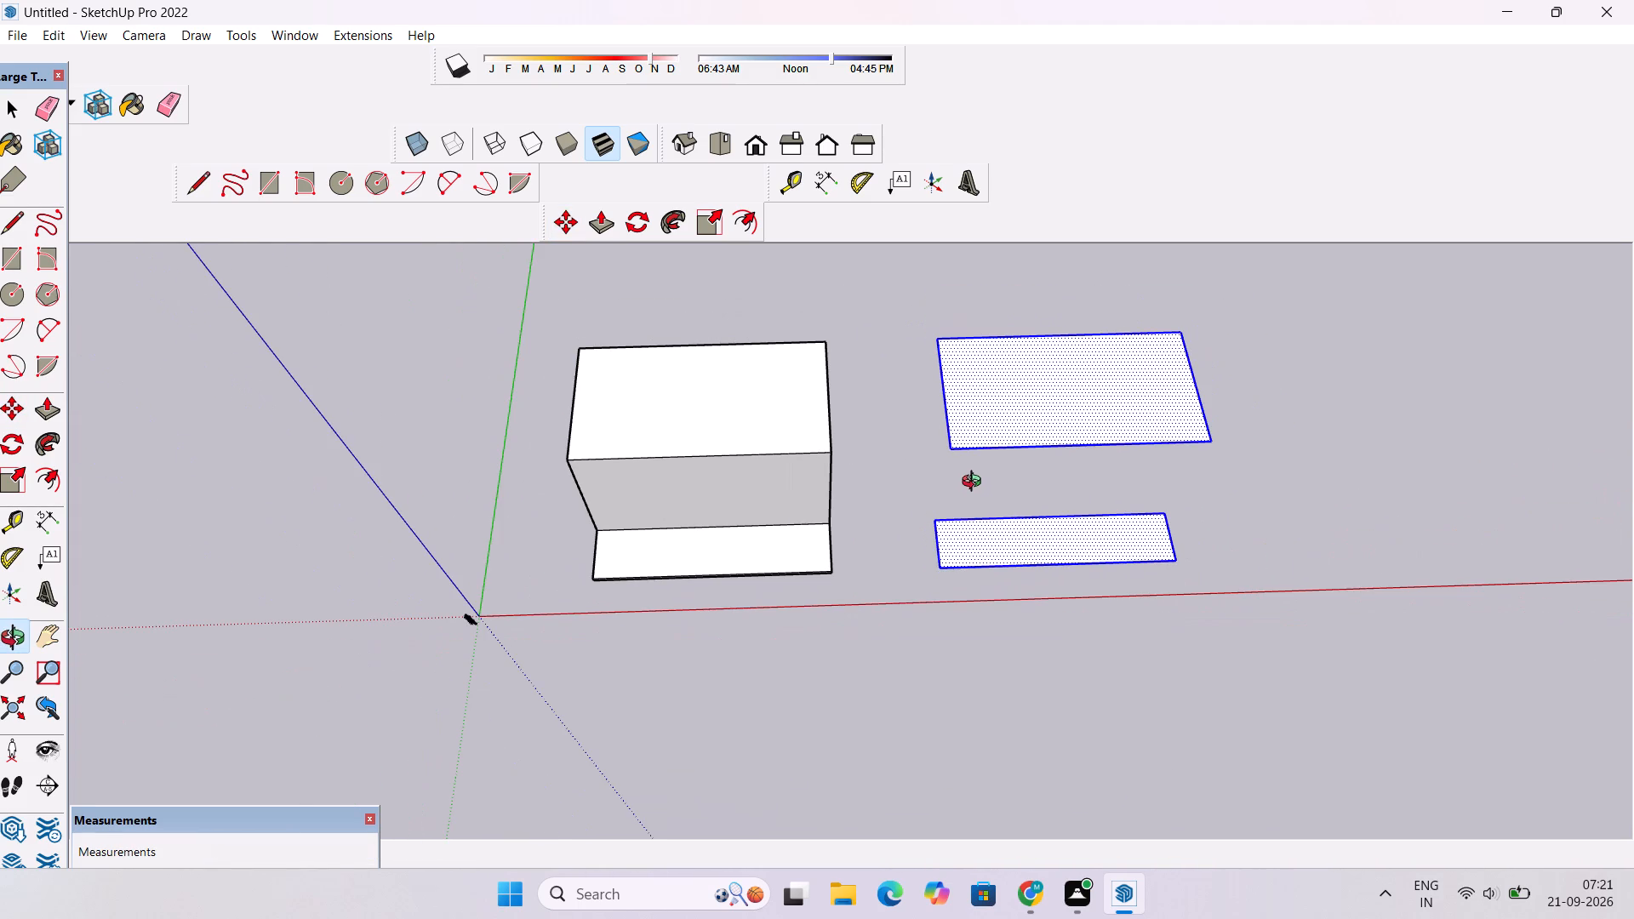
left_click_drag(975, 483, 874, 493, "shift")
key("space")
left_click(1433, 433)
double_click(945, 560)
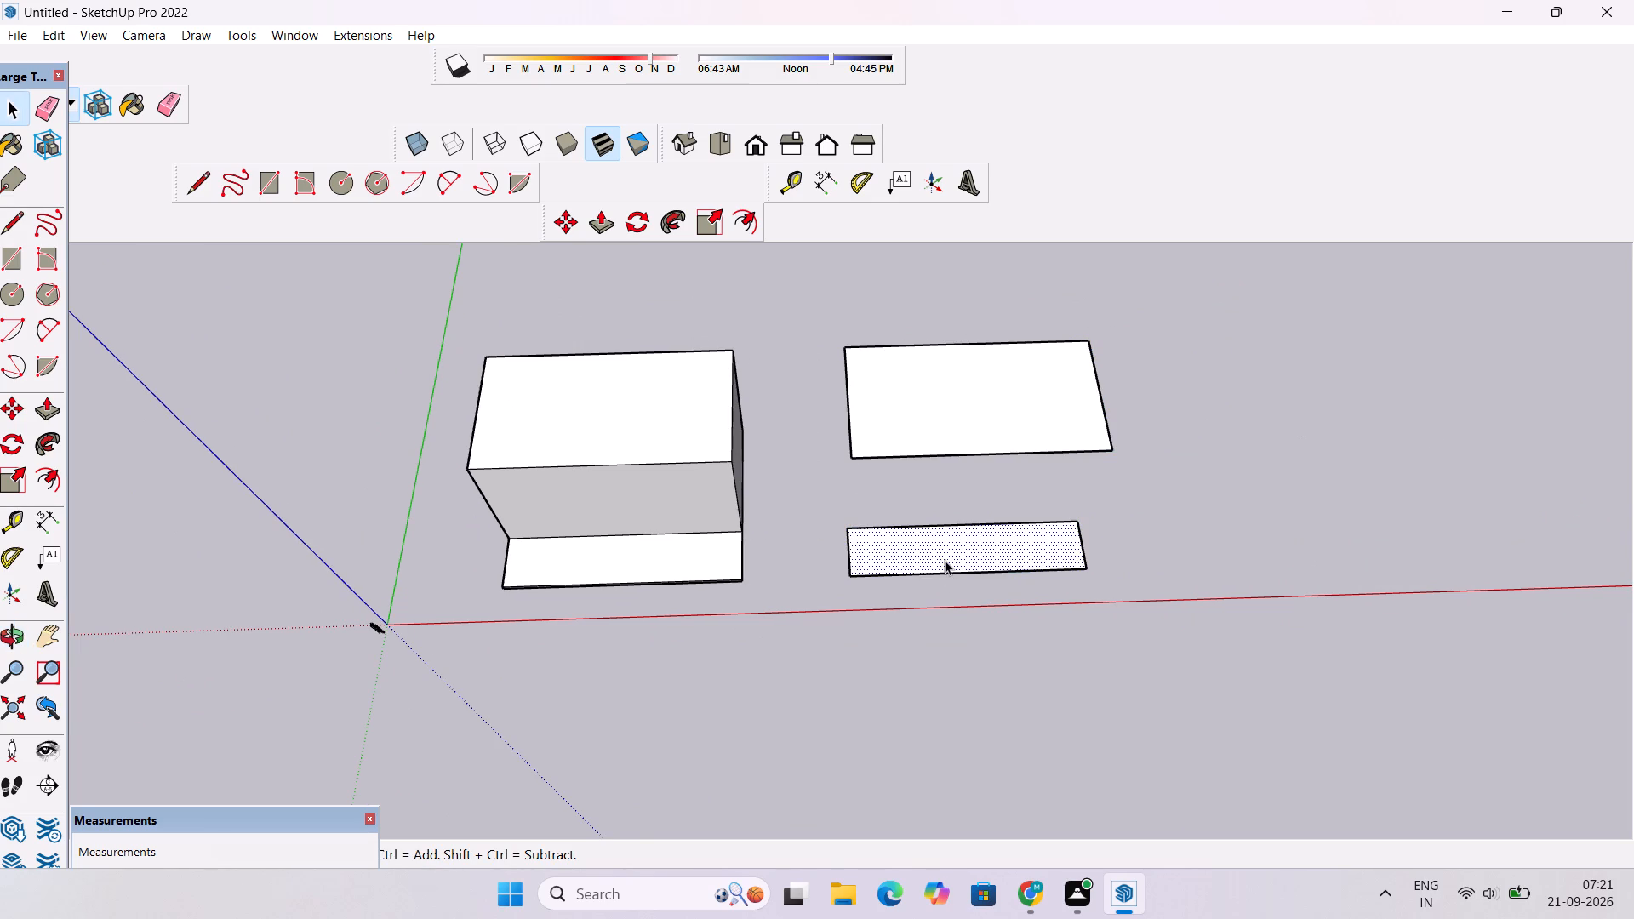
key("m")
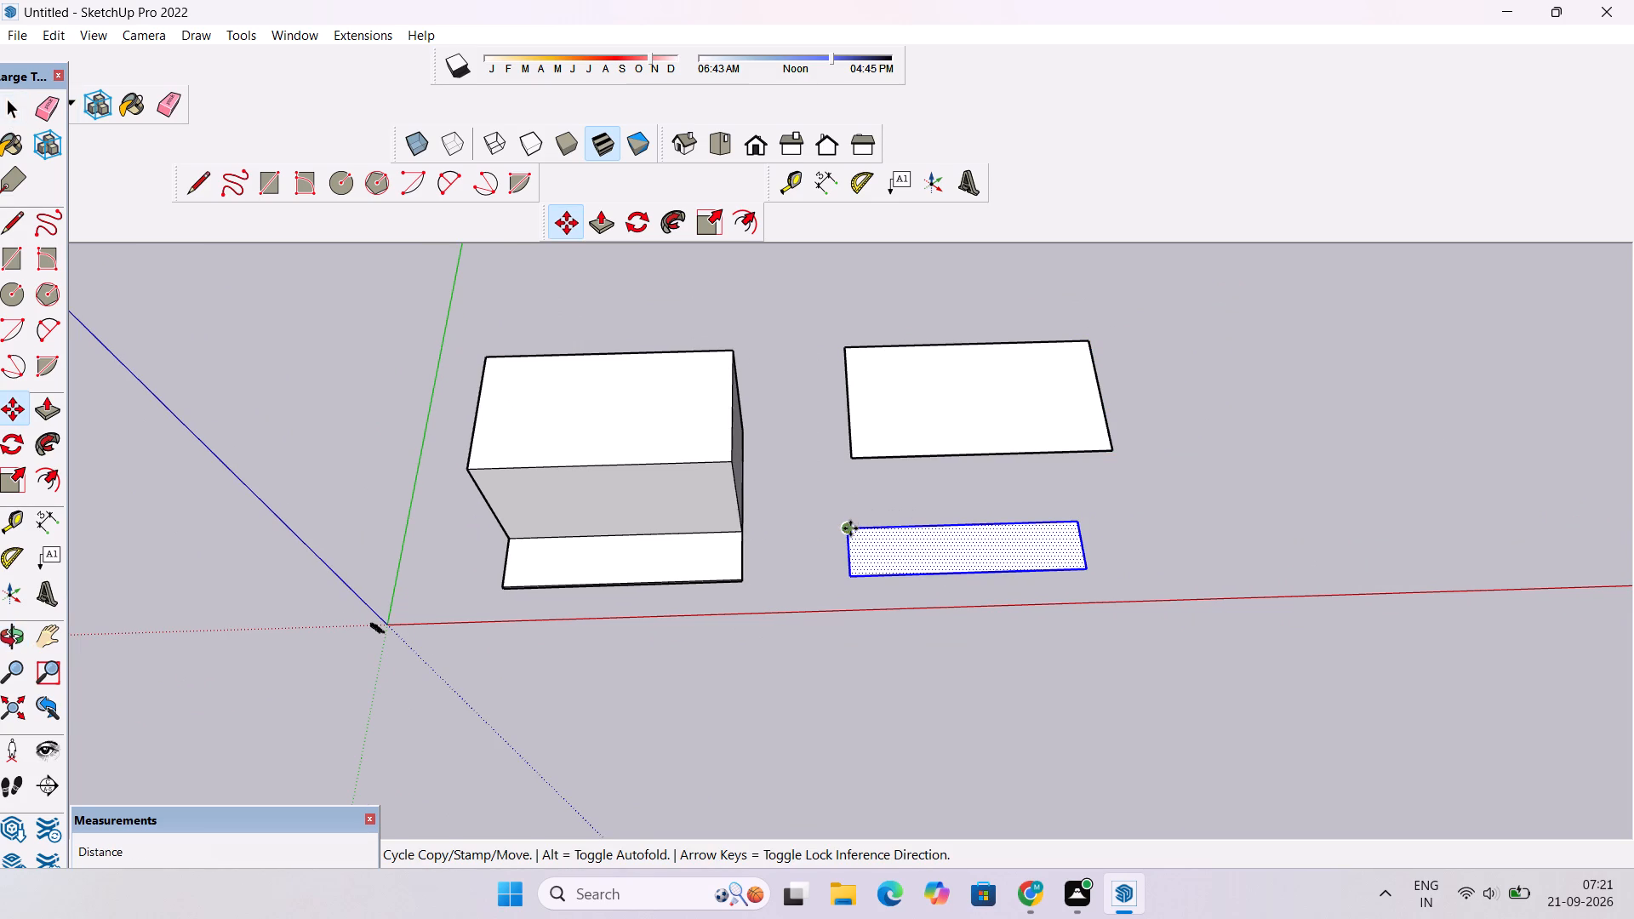
left_click(850, 528)
left_click(855, 457)
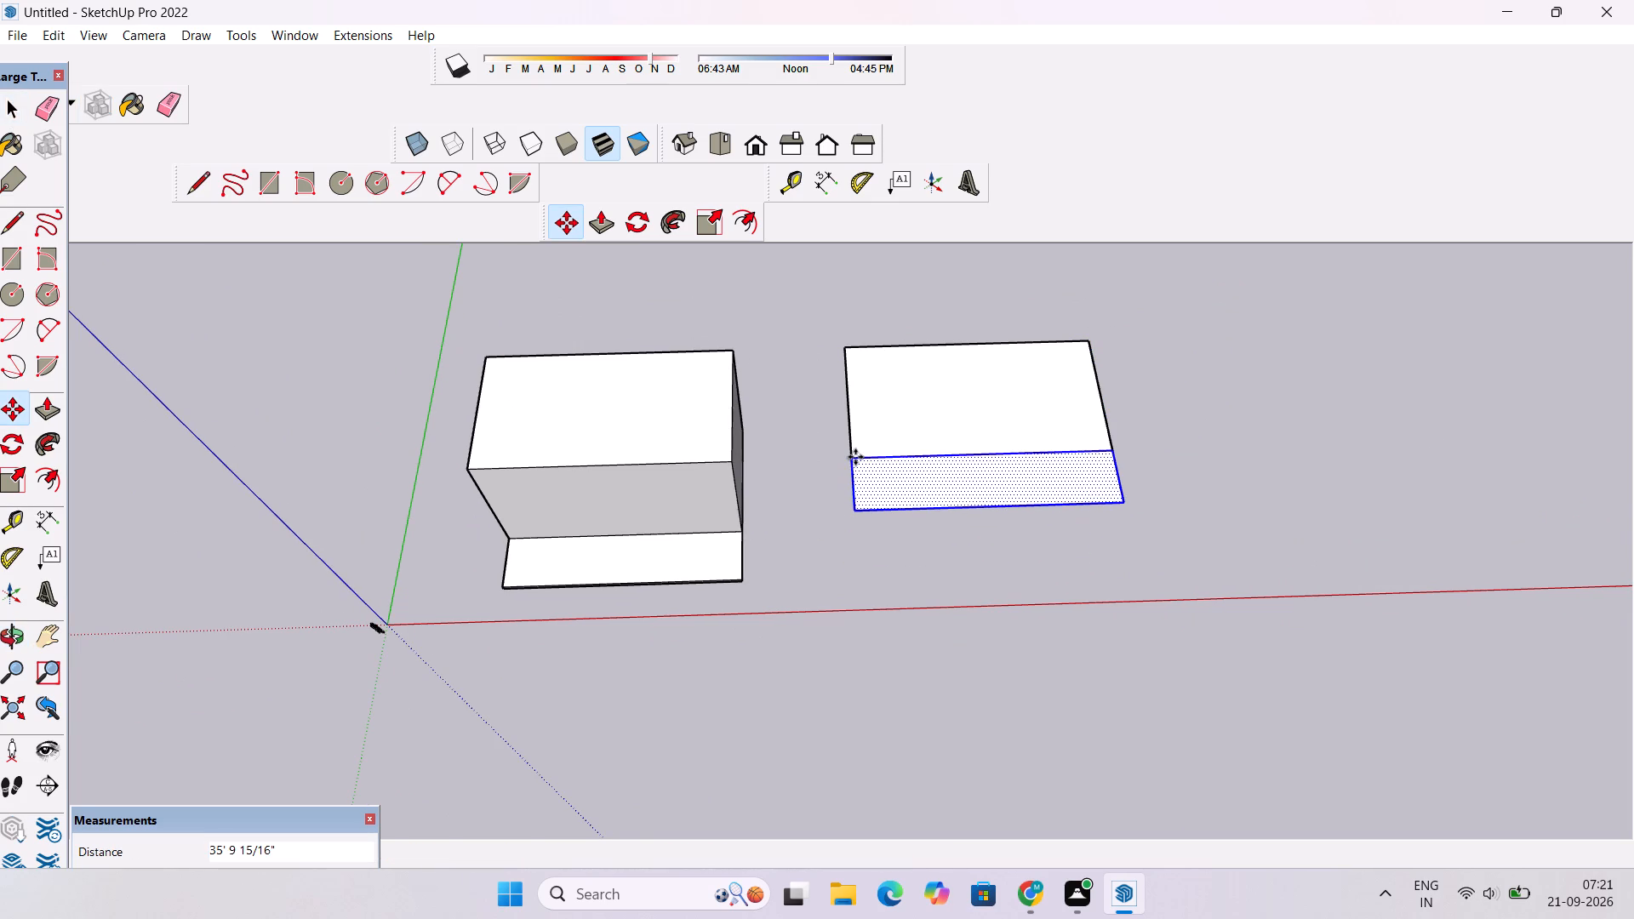
key("space")
left_click(1439, 411)
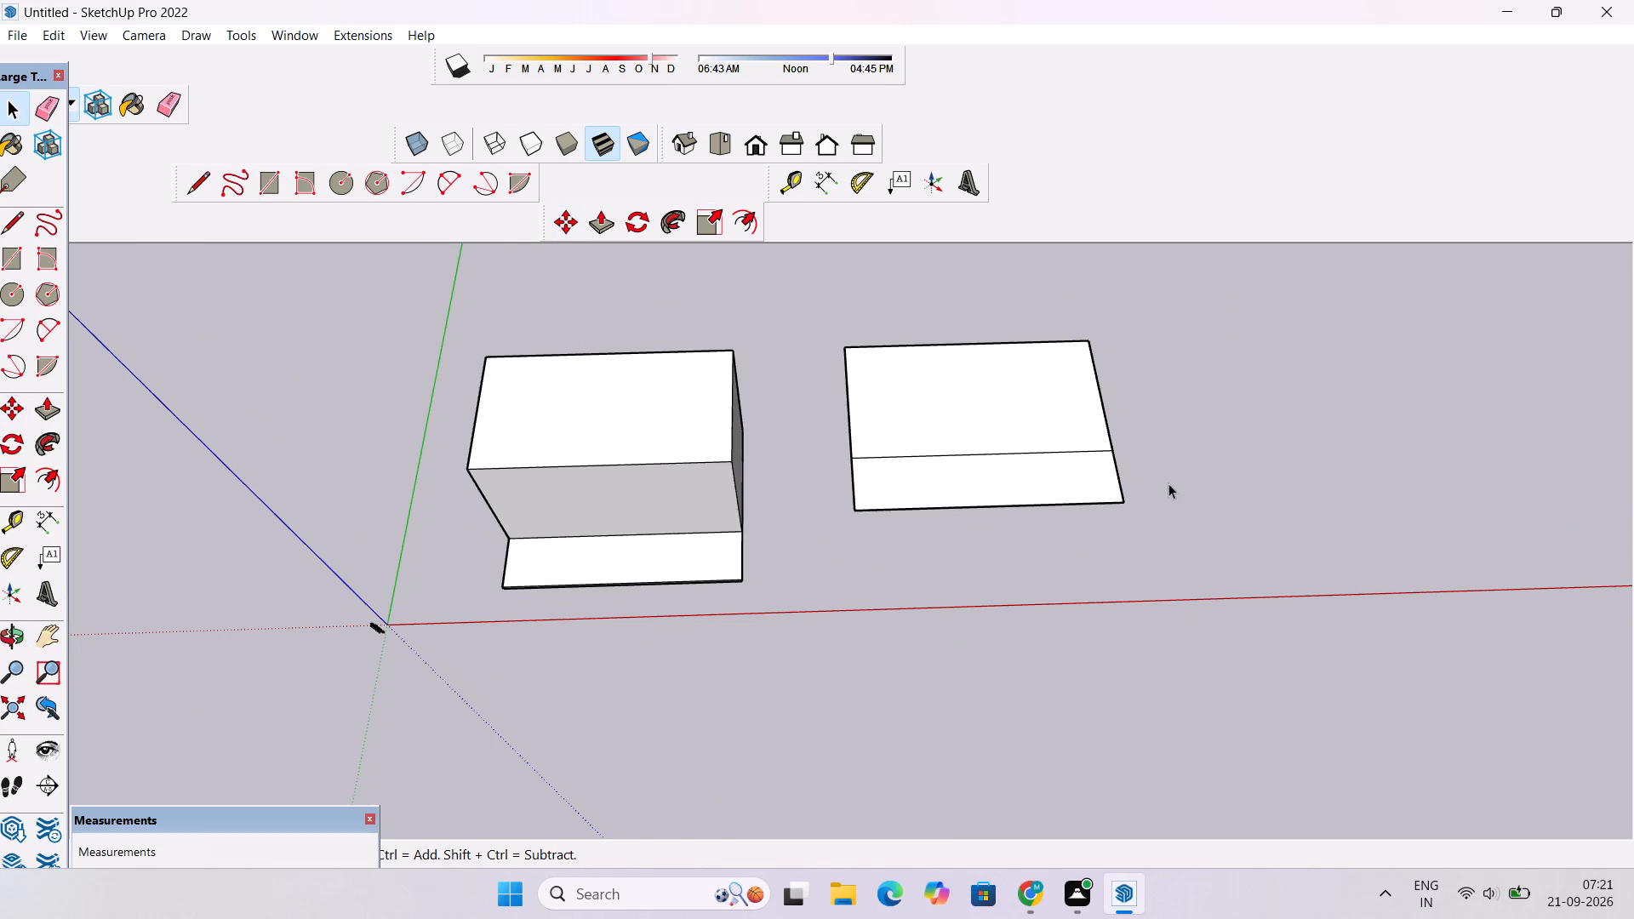
Erase the dividing edge between the joined copied faces to make a single rectangular face.
type("re")
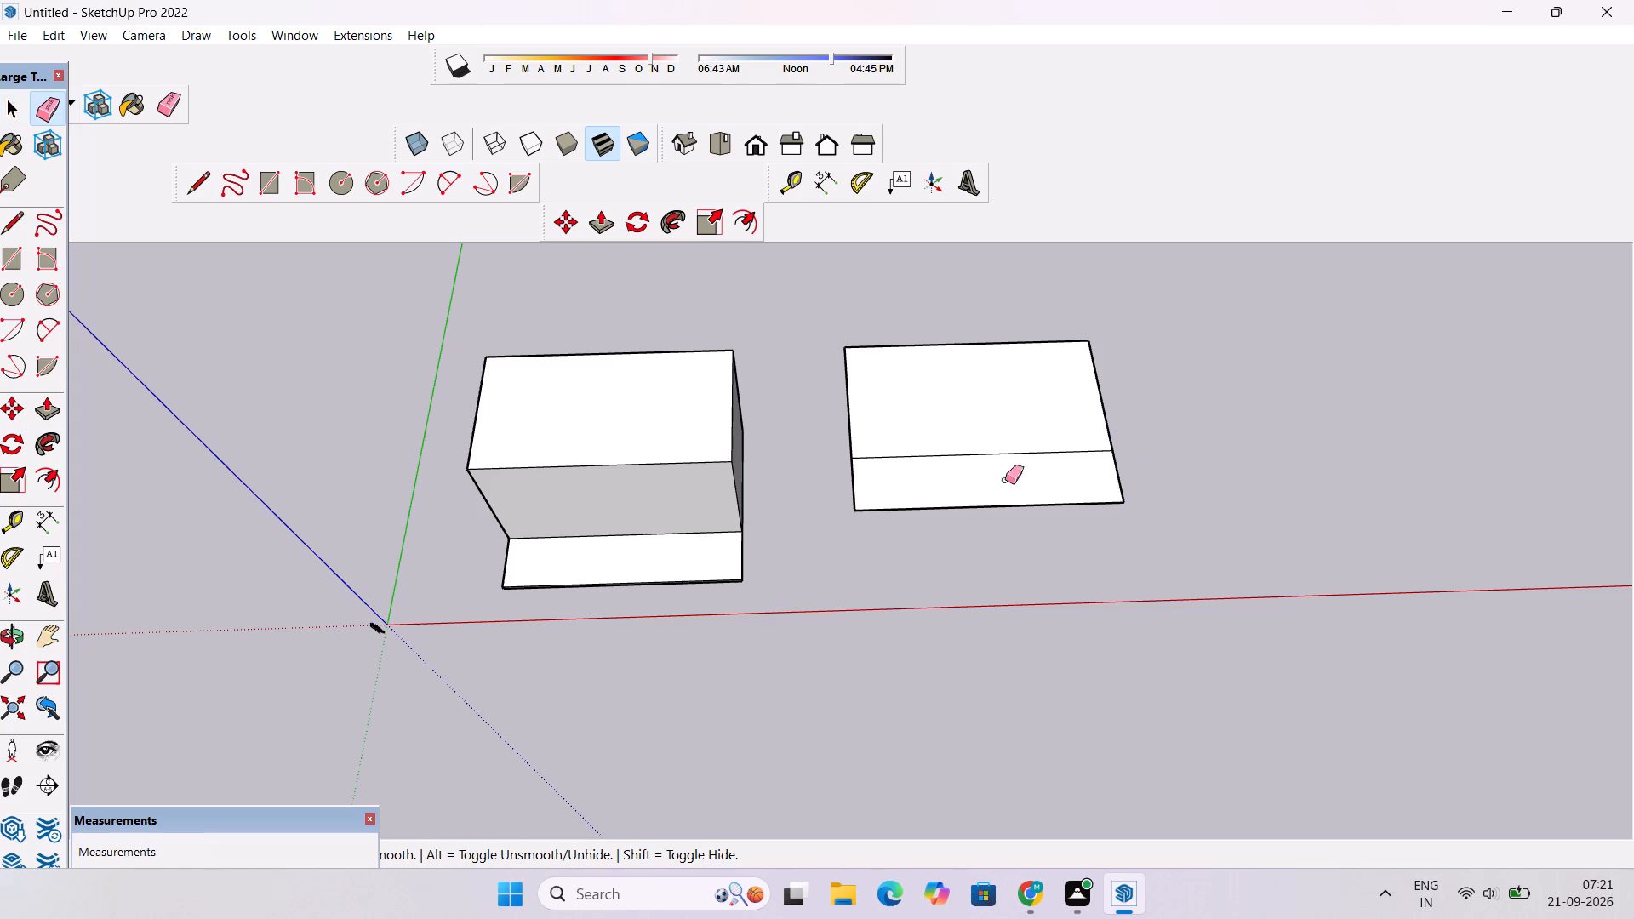
left_click_drag(945, 435, 945, 457)
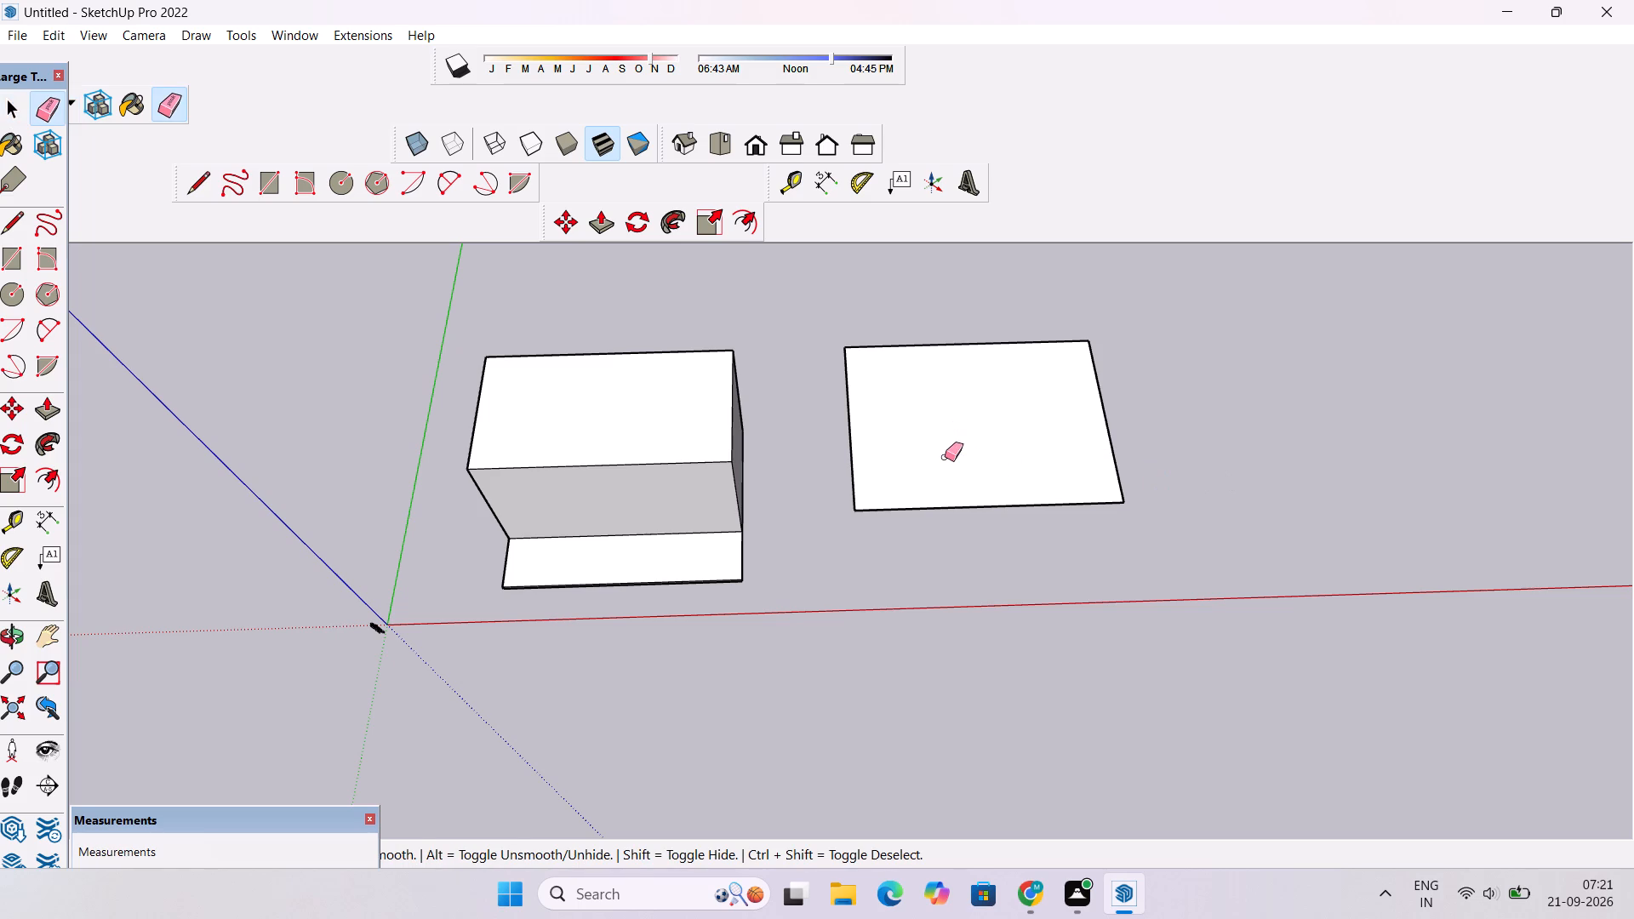
key("space")
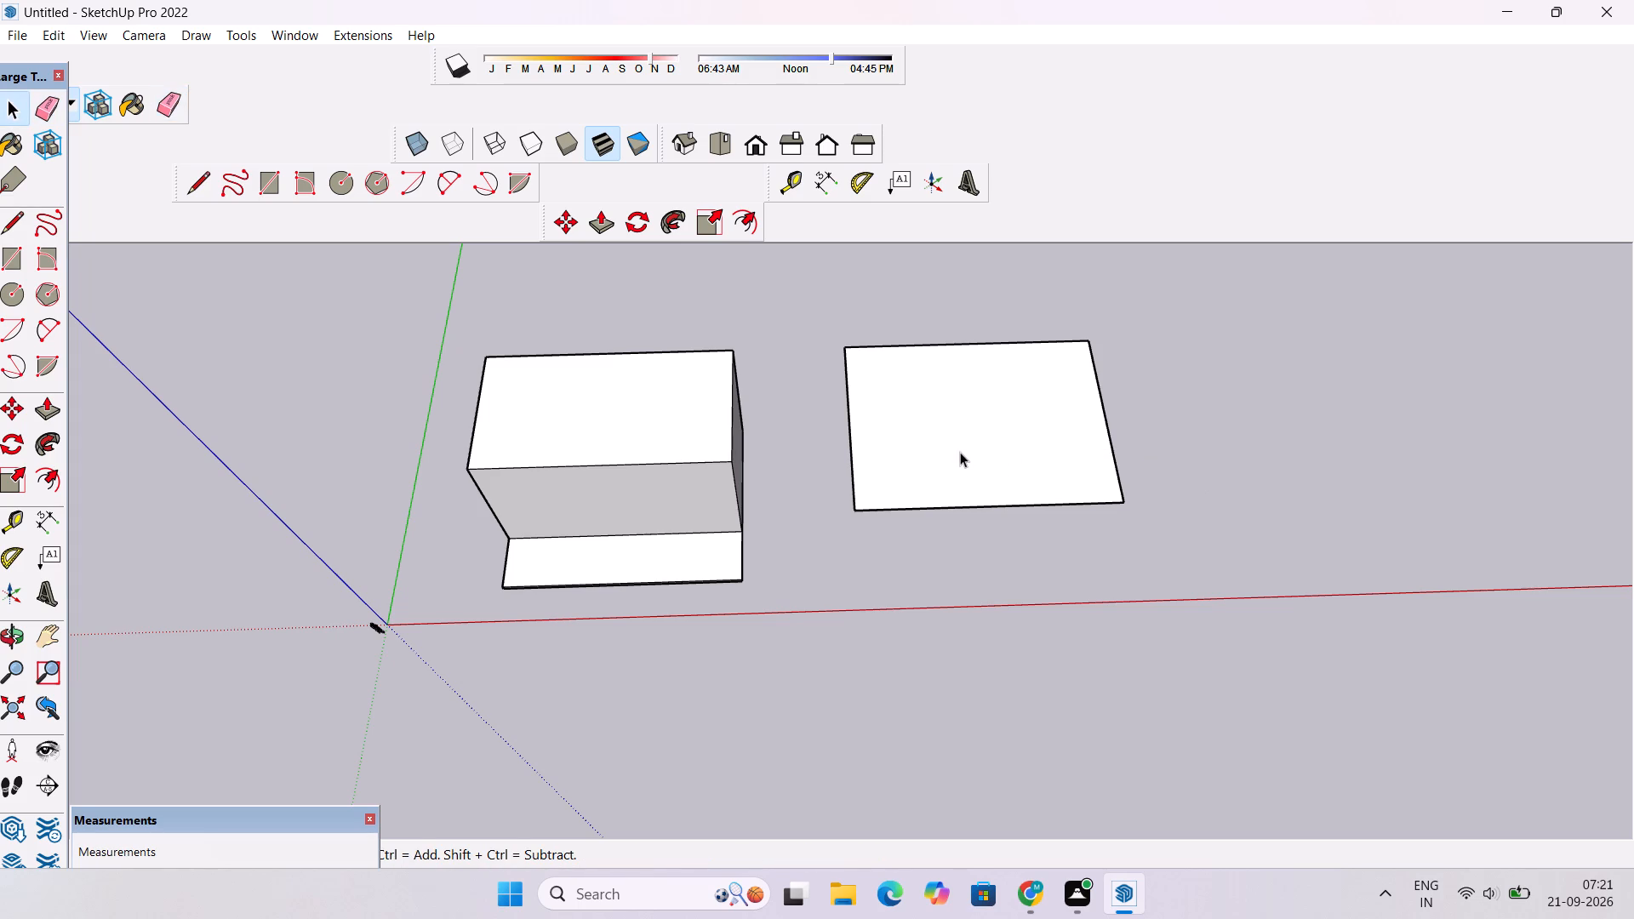
Examine the raised block, its low front strip and the copied rectangular face from above and from the front.
key("o")
scroll(960, 452, "down", 6)
left_click_drag(966, 555, 955, 455)
scroll(951, 455, "up", 3)
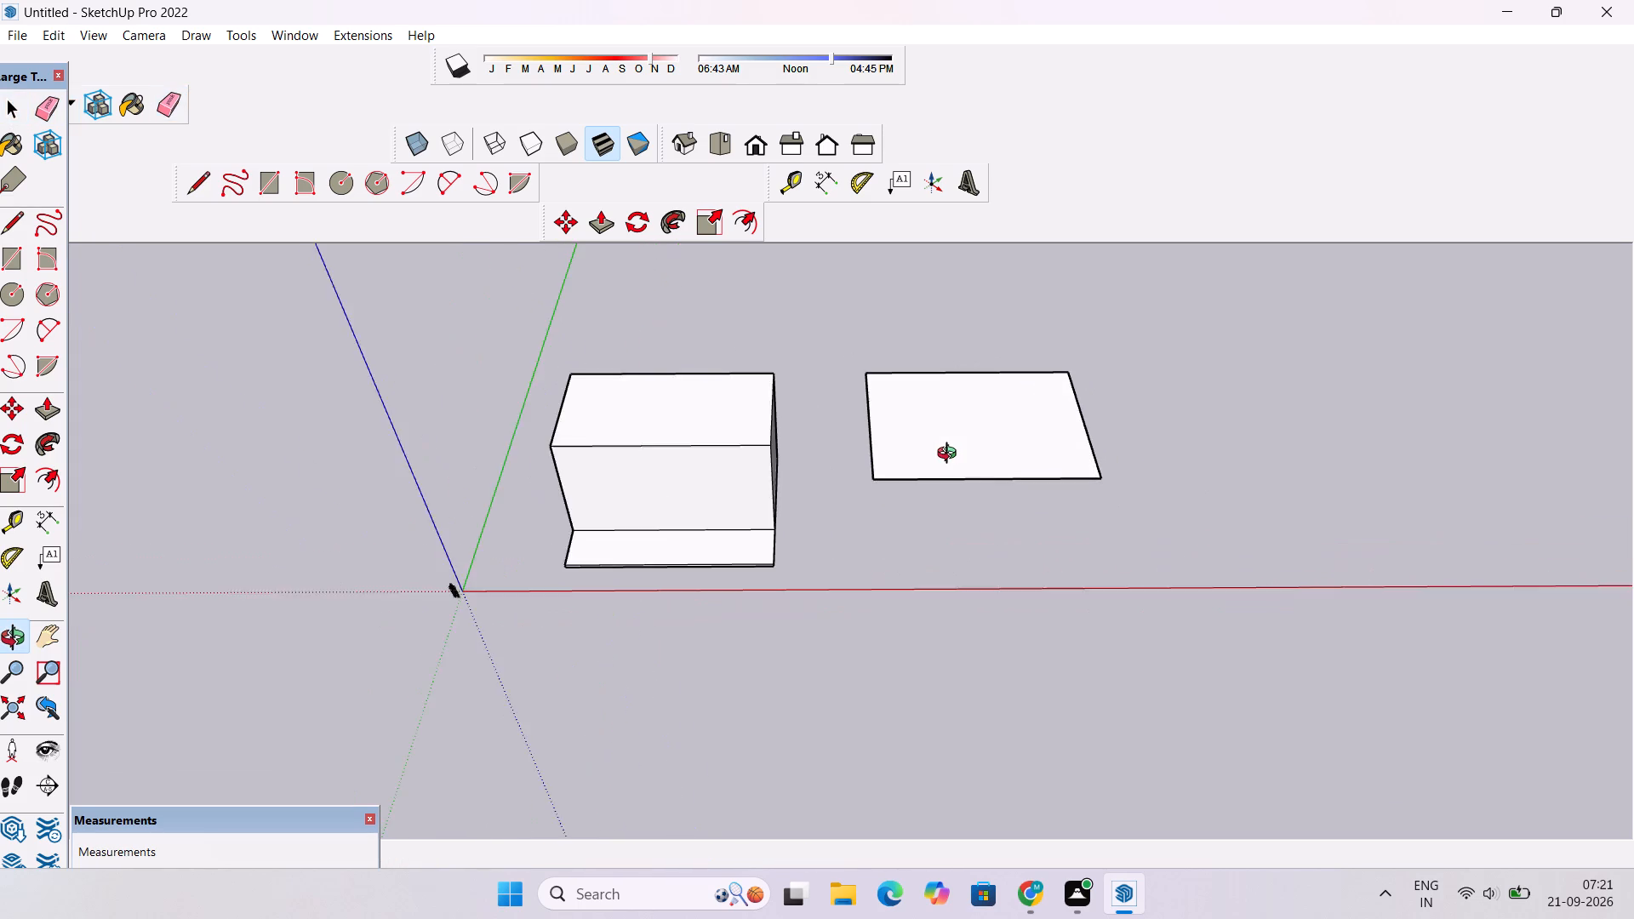
scroll(951, 455, "up", 3)
scroll(951, 455, "down", 5)
left_click_drag(876, 469, 1029, 455, "shift")
scroll(1031, 455, "up", 8)
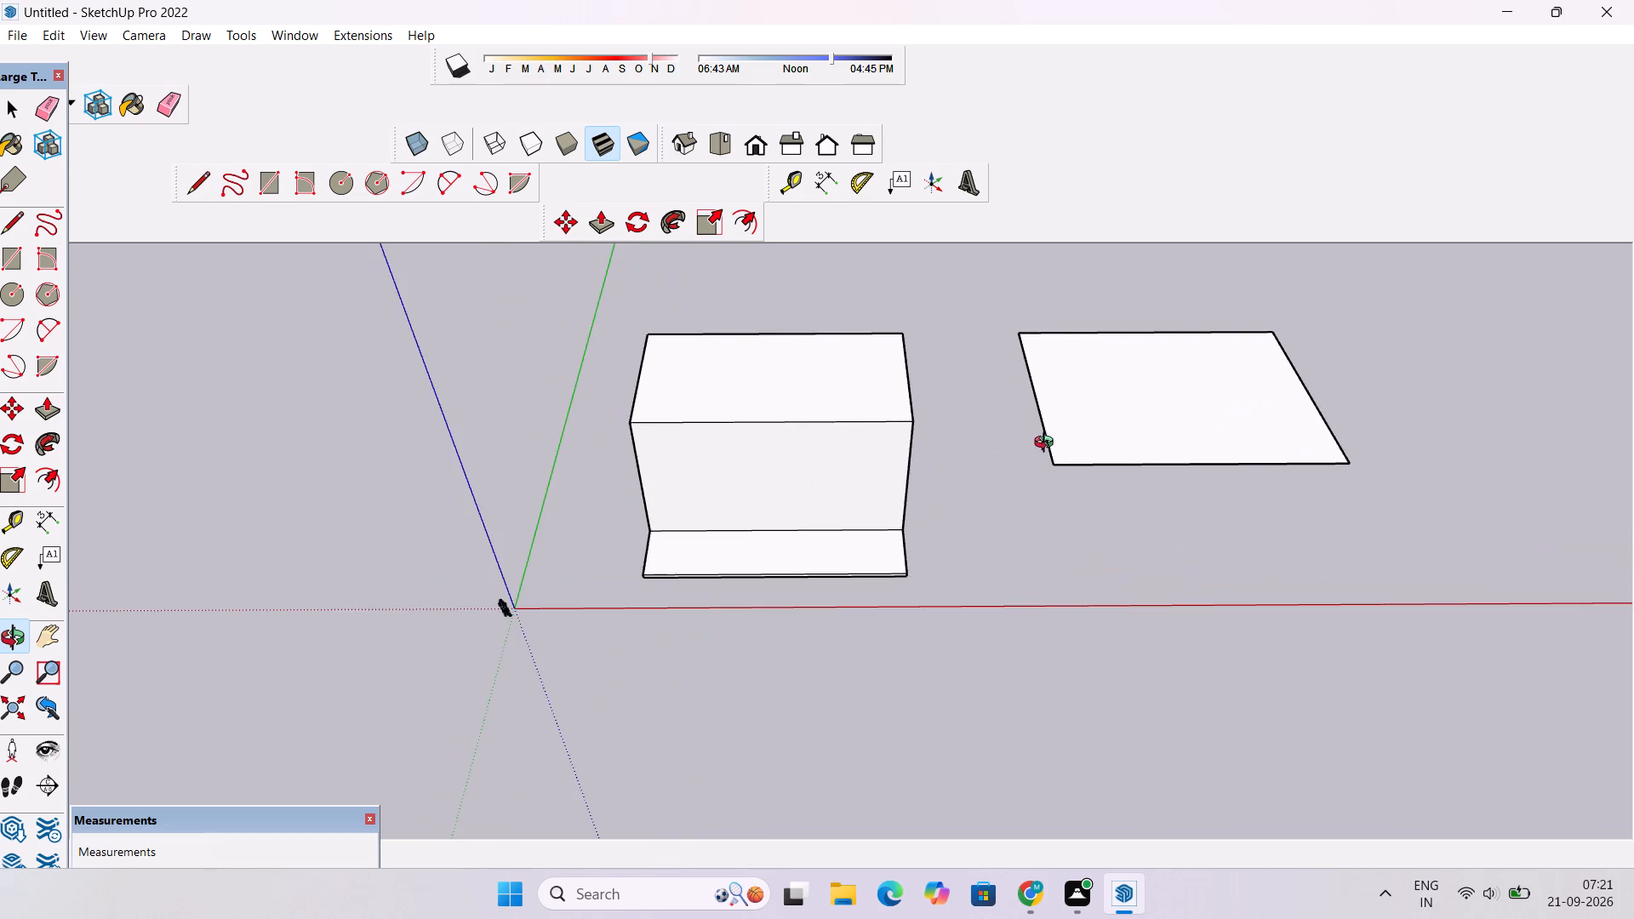
left_click_drag(1031, 442, 917, 471, "shift")
scroll(917, 471, "down", 5)
left_click_drag(917, 473, 911, 574)
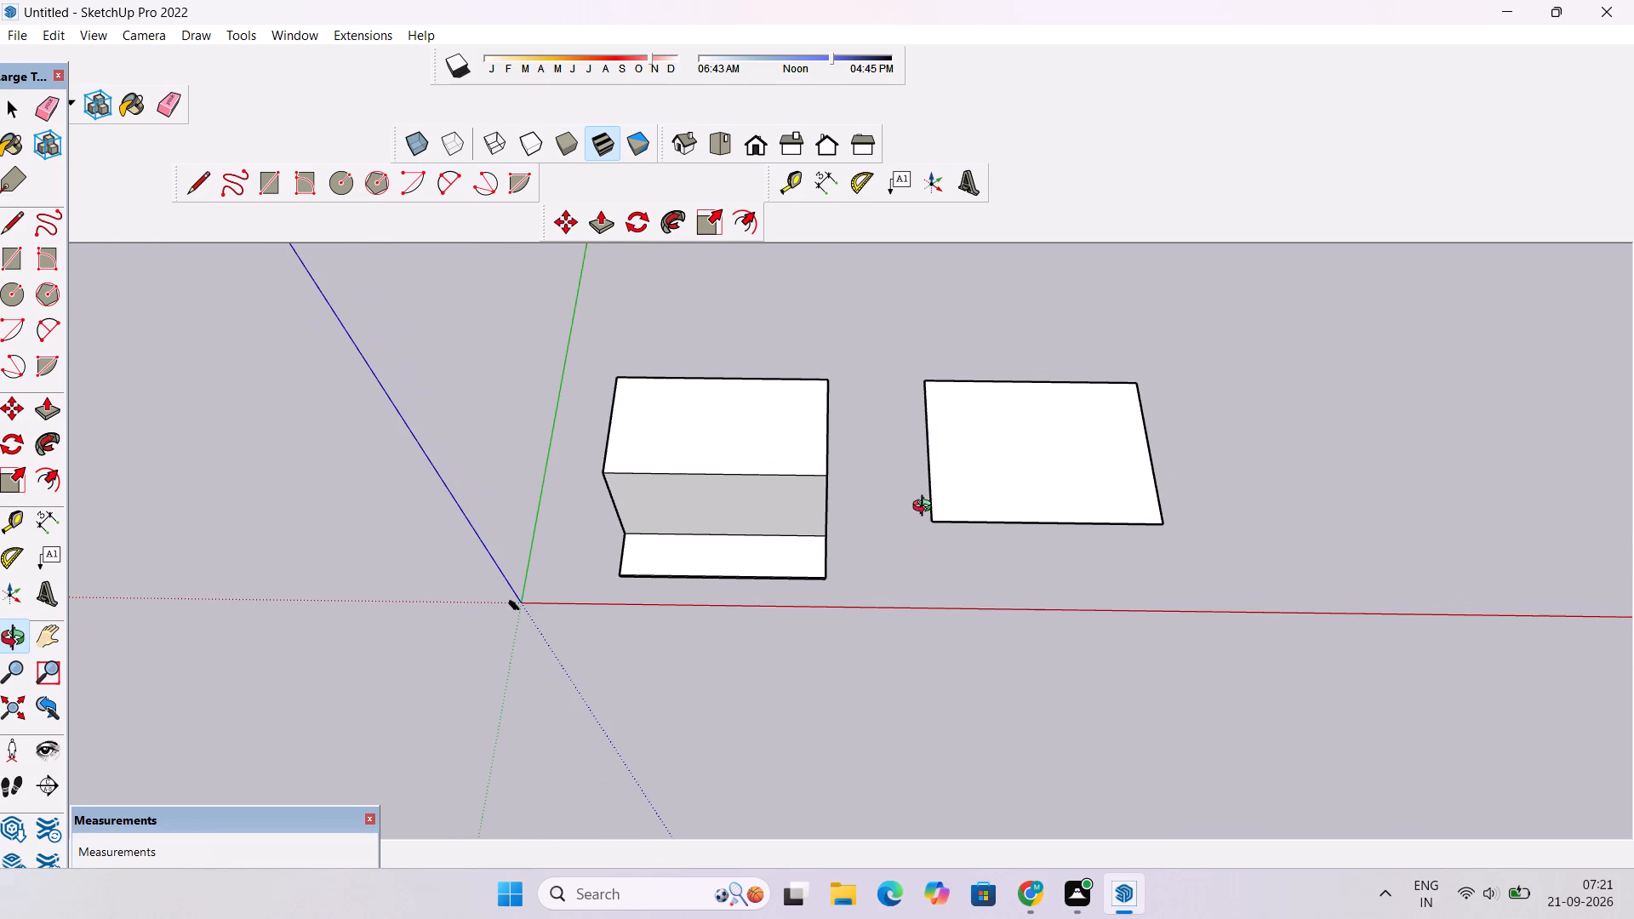
left_click_drag(942, 528, 946, 509, "shift")
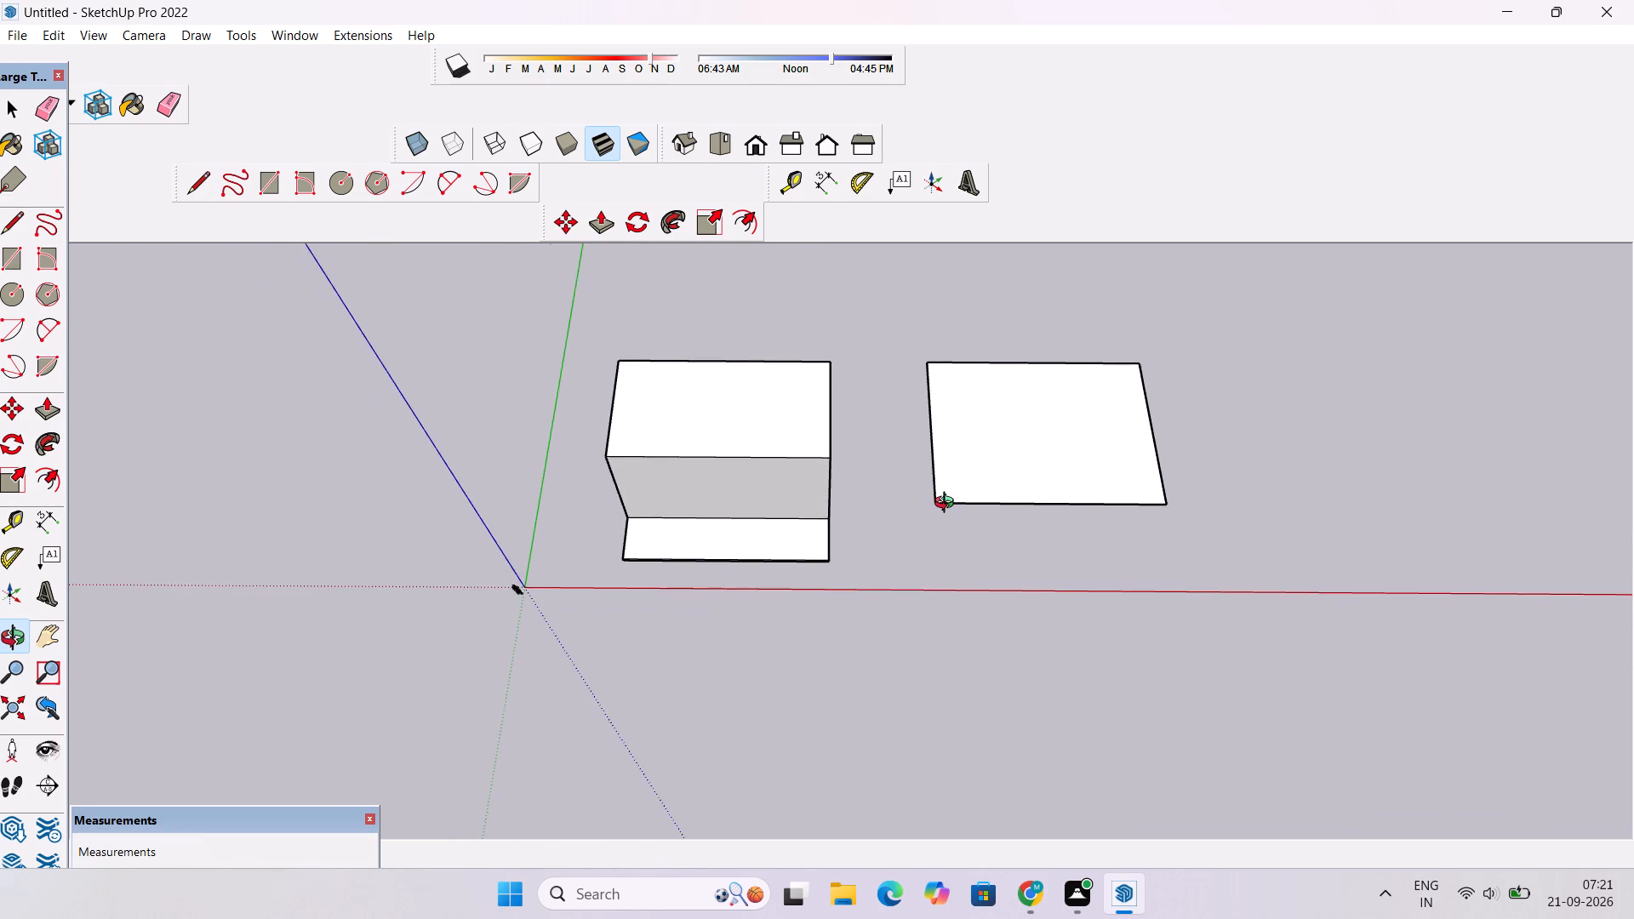
scroll(948, 505, "up", 4)
left_click_drag(962, 602, 962, 554)
scroll(963, 547, "down", 3)
left_click_drag(974, 591, 976, 539)
left_click_drag(976, 539, 976, 539, "shift")
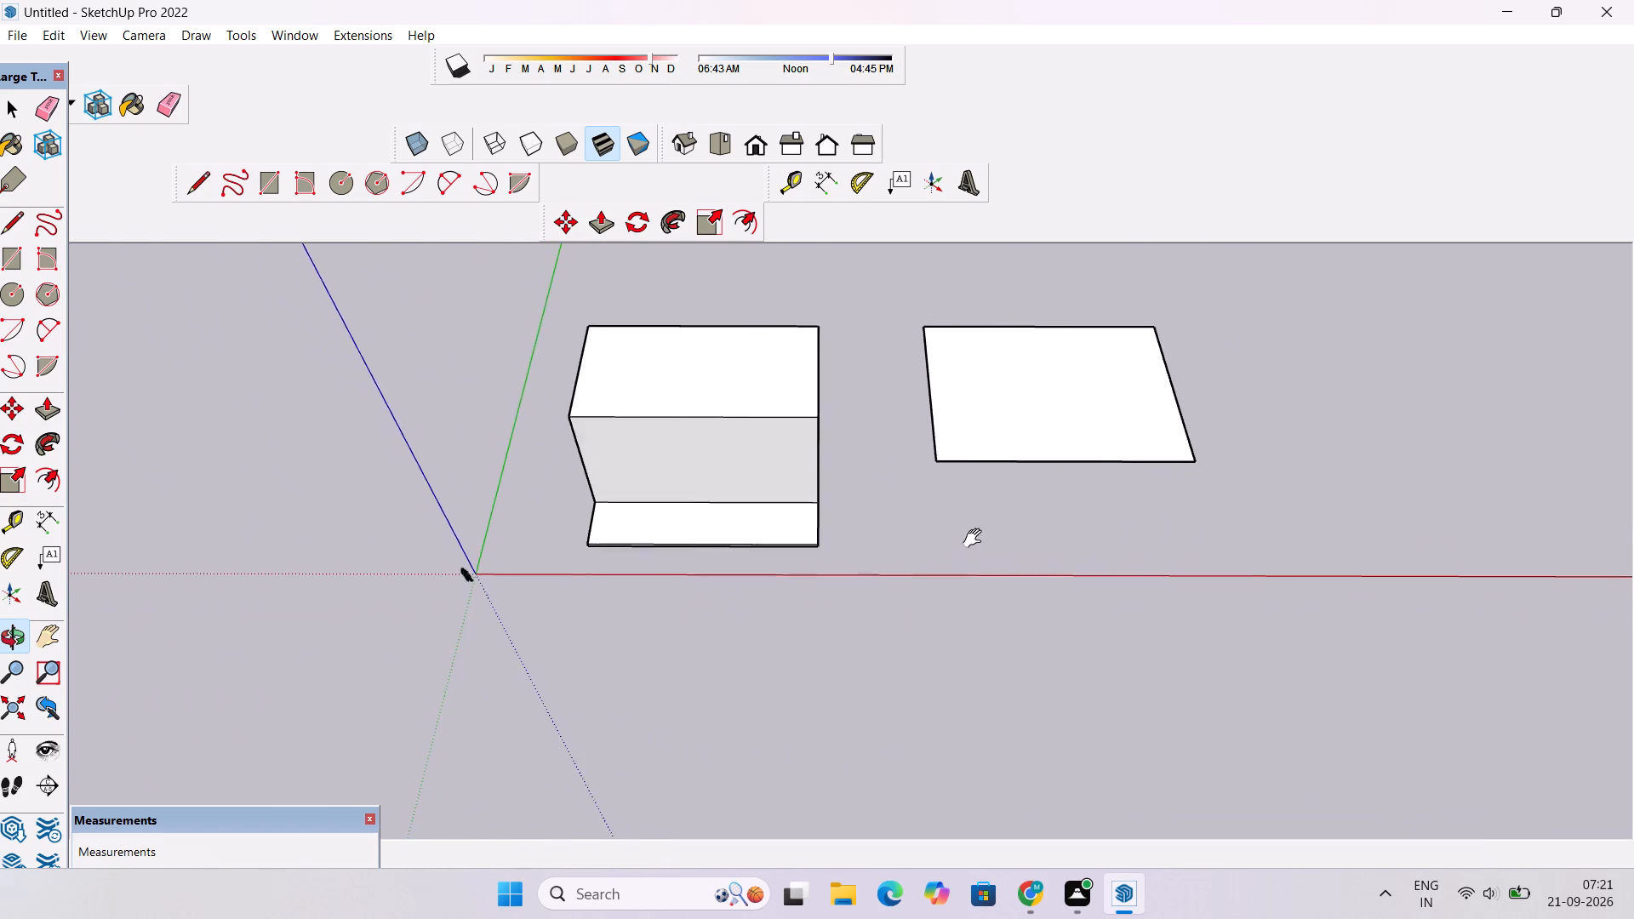
left_click_drag(976, 539, 989, 660, "shift")
left_click_drag(901, 692, 904, 608)
scroll(906, 601, "up", 3)
scroll(906, 601, "down", 5)
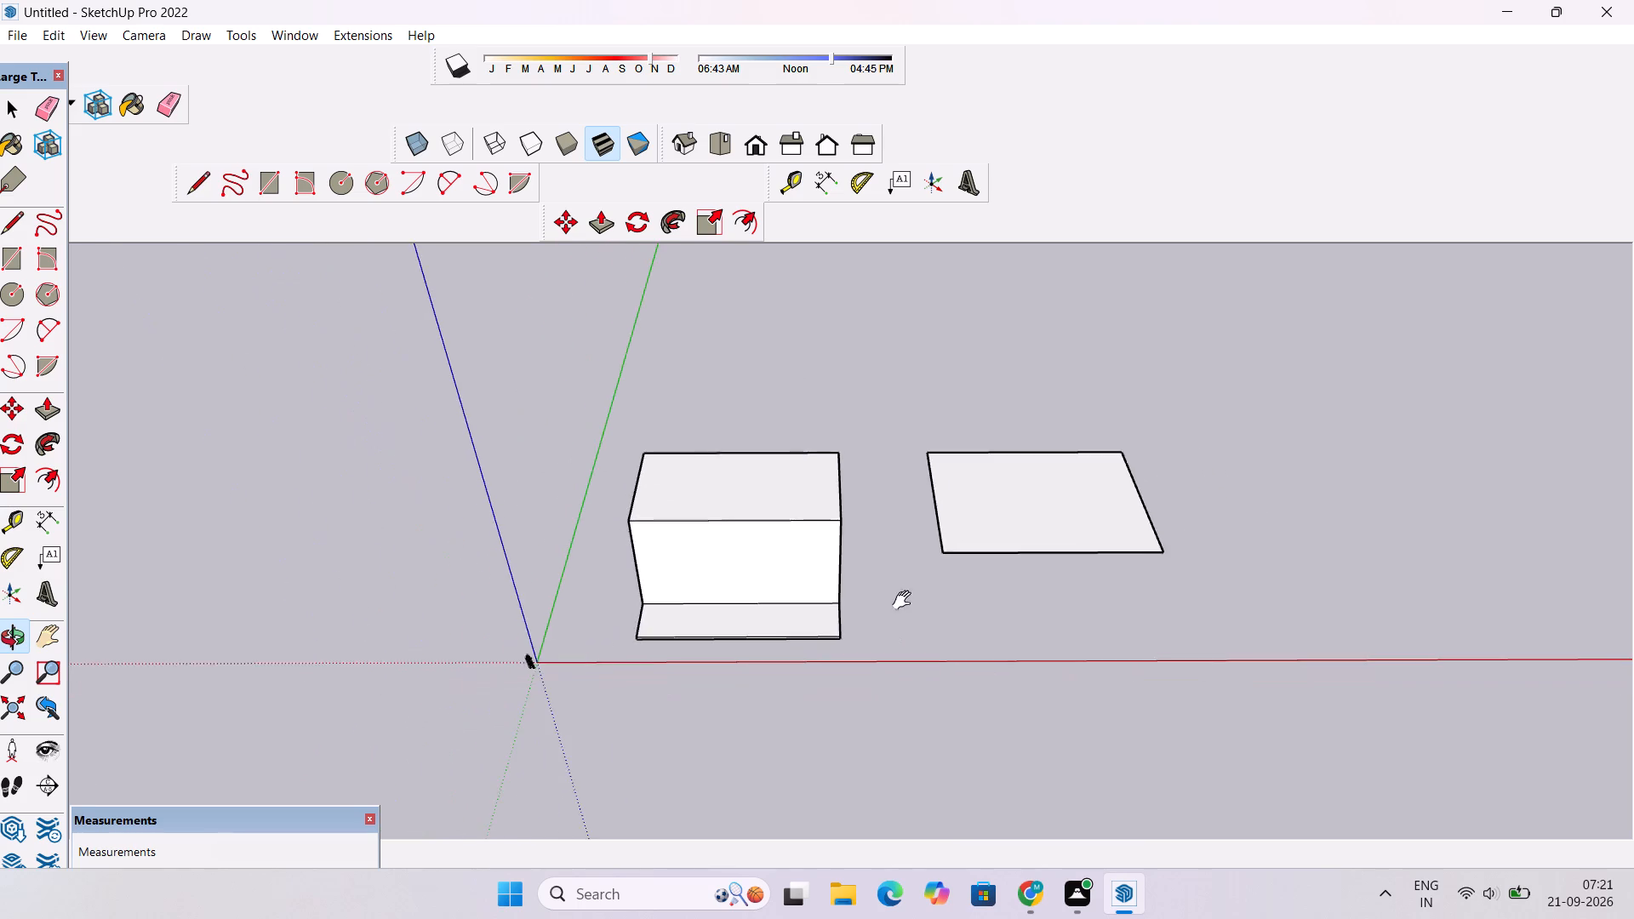
left_click_drag(880, 608, 980, 585, "shift")
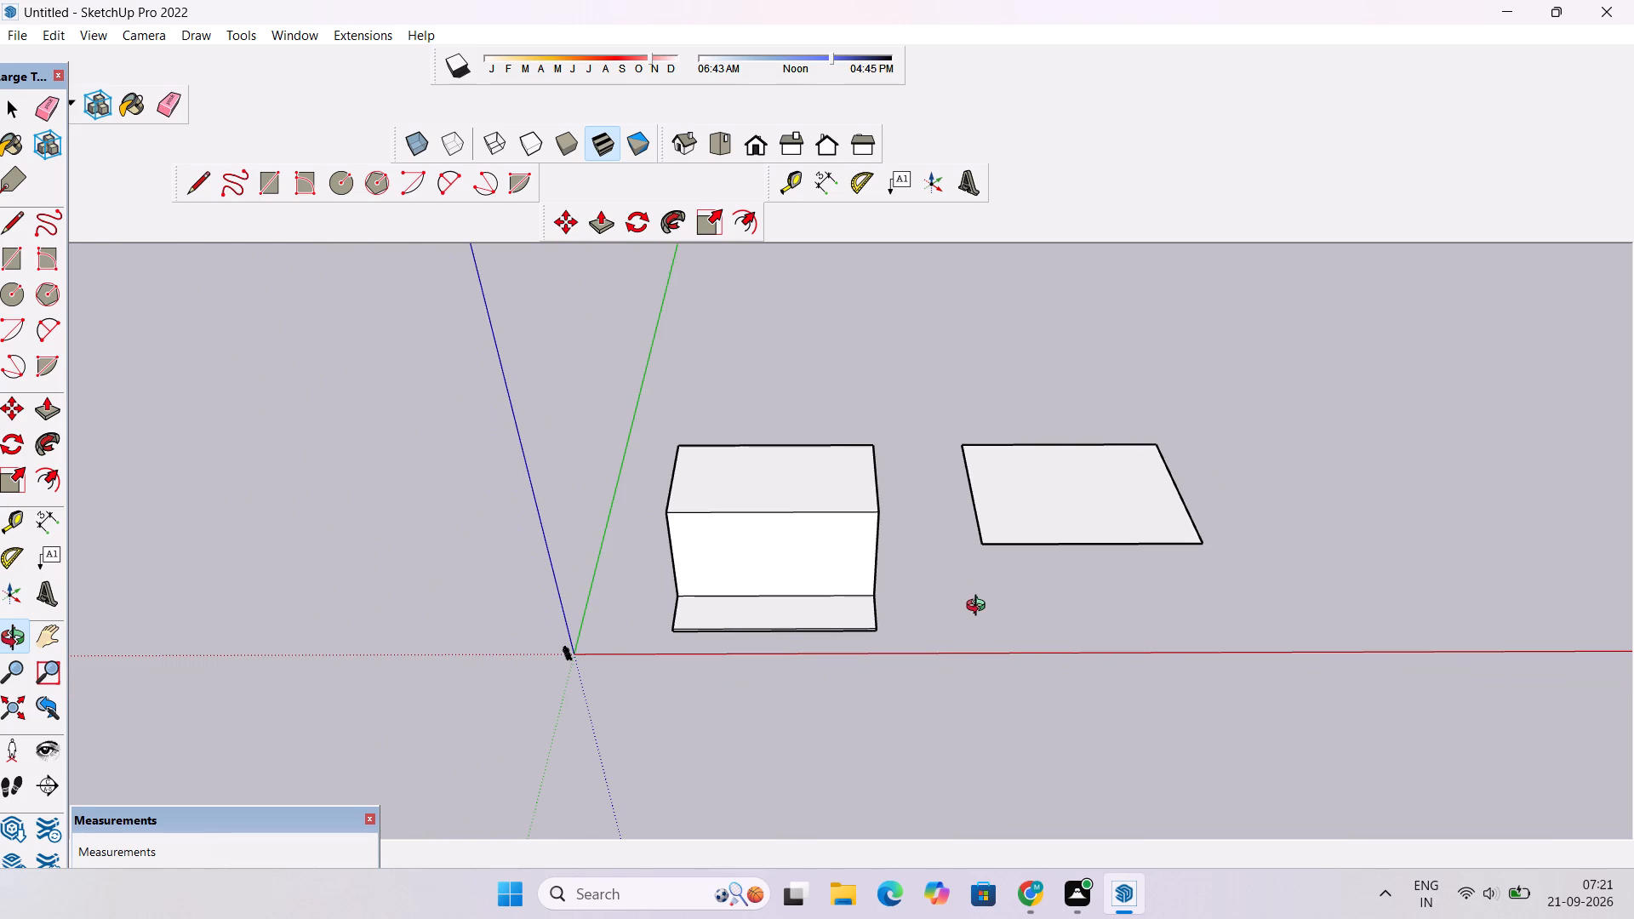
scroll(948, 627, "up", 3)
left_click_drag(1218, 586, 1124, 601, "shift")
scroll(807, 541, "up", 2, "shift")
left_click_drag(810, 543, 891, 551, "shift")
scroll(891, 551, "down", 4, "shift")
left_click_drag(882, 567, 902, 592, "shift")
left_click_drag(892, 604, 946, 552, "shift")
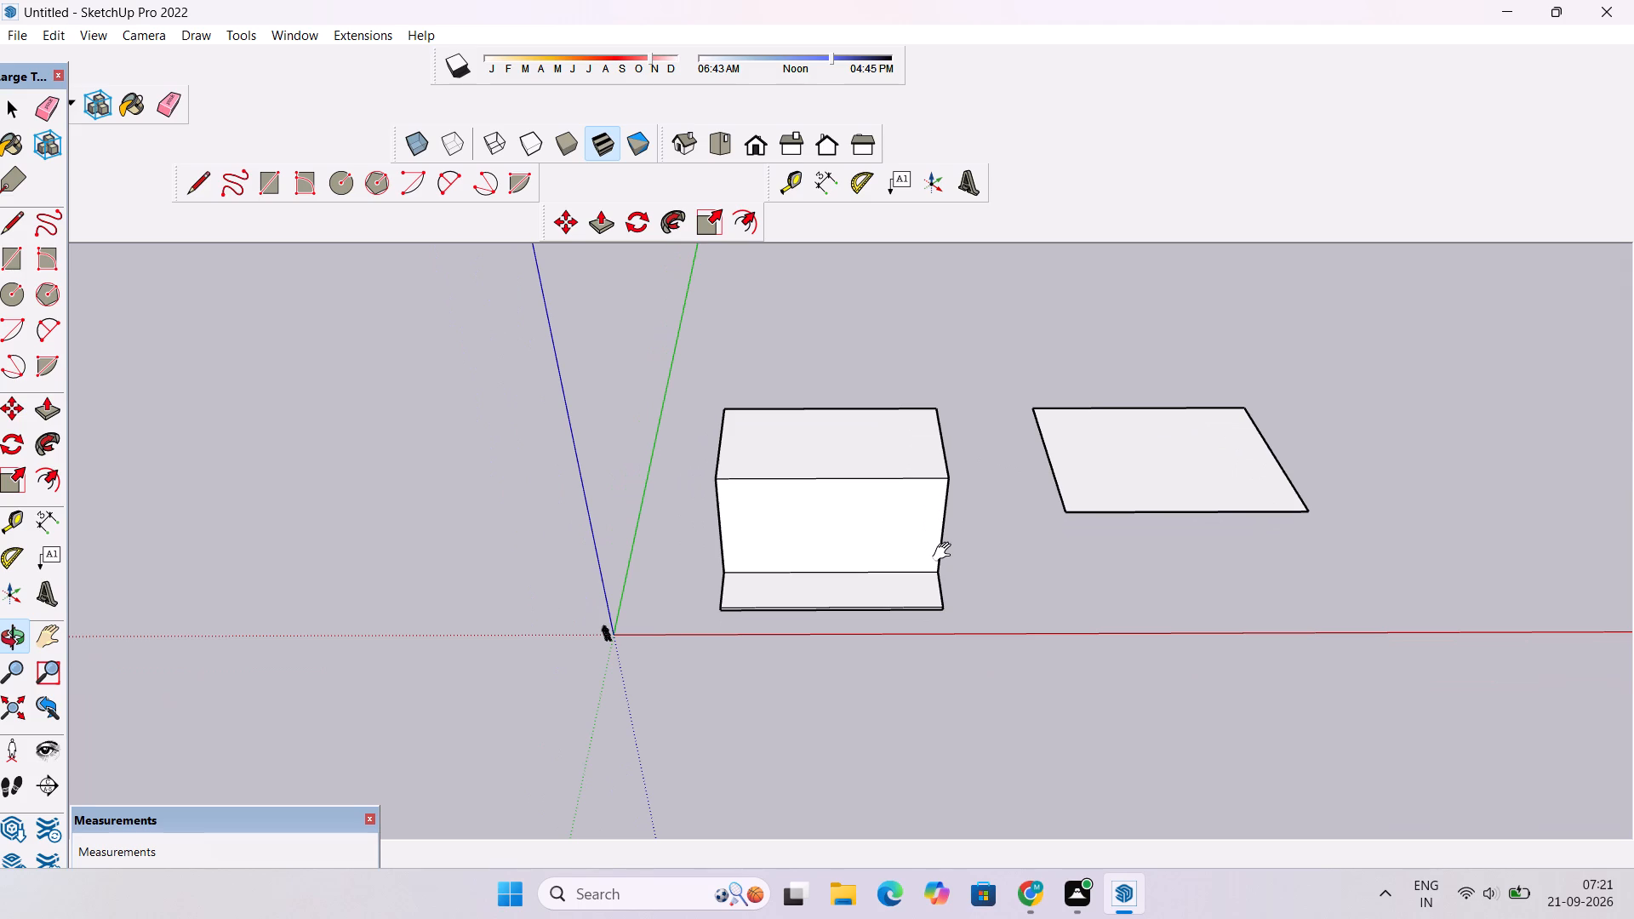
scroll(881, 559, "up", 4, "shift")
scroll(880, 559, "down", 5, "shift")
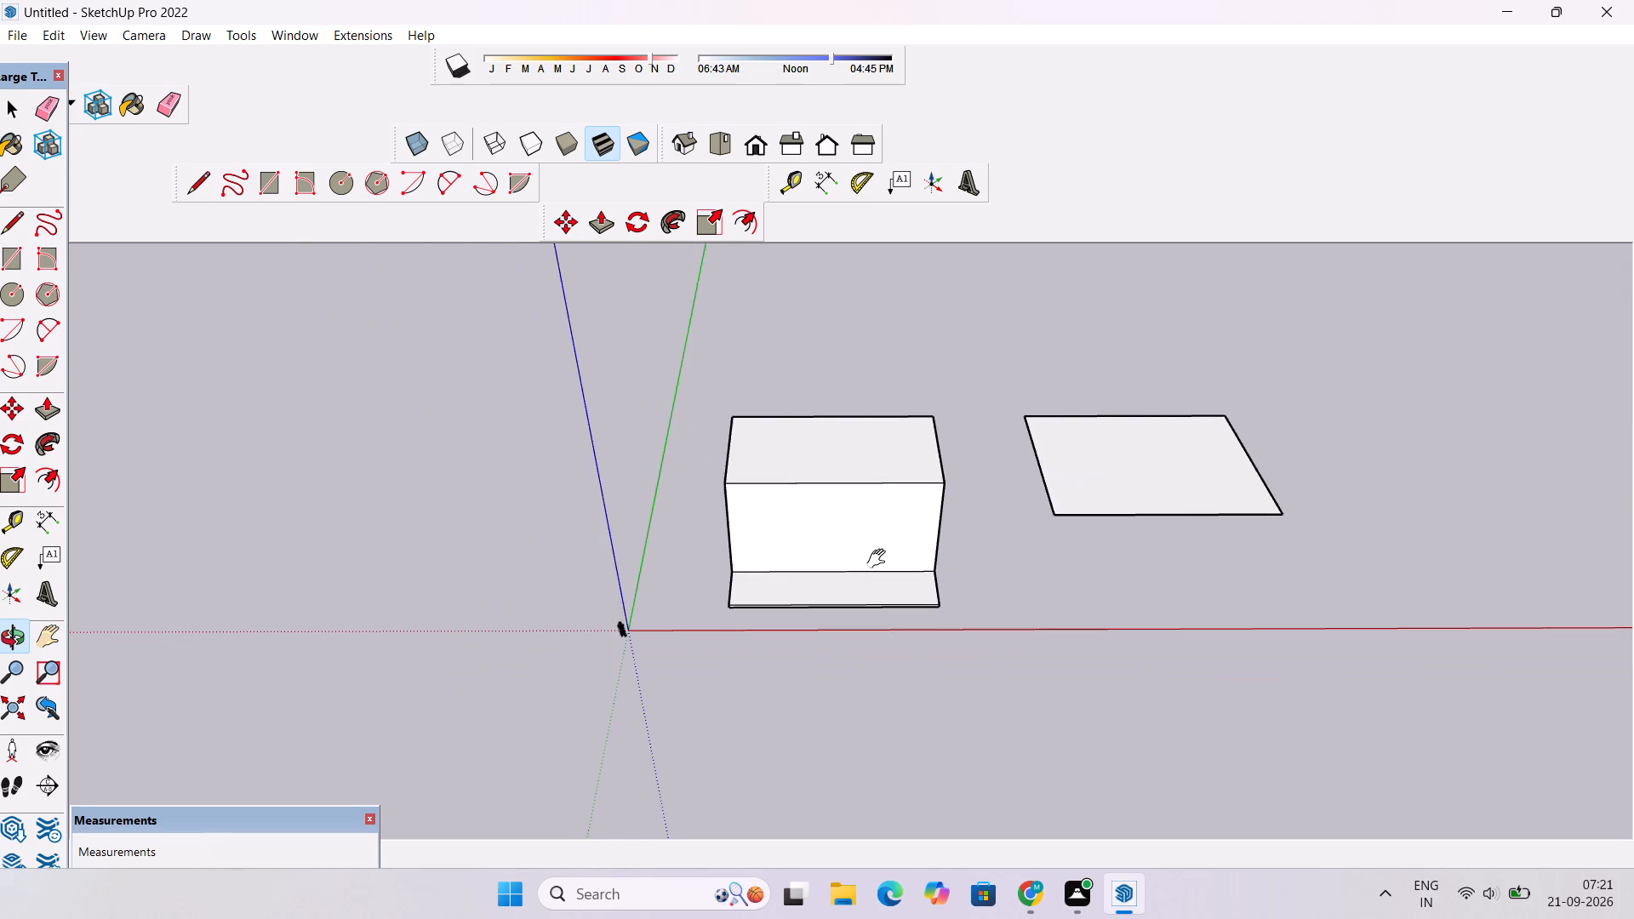
scroll(880, 559, "down", 2, "shift")
left_click_drag(912, 619, 905, 532)
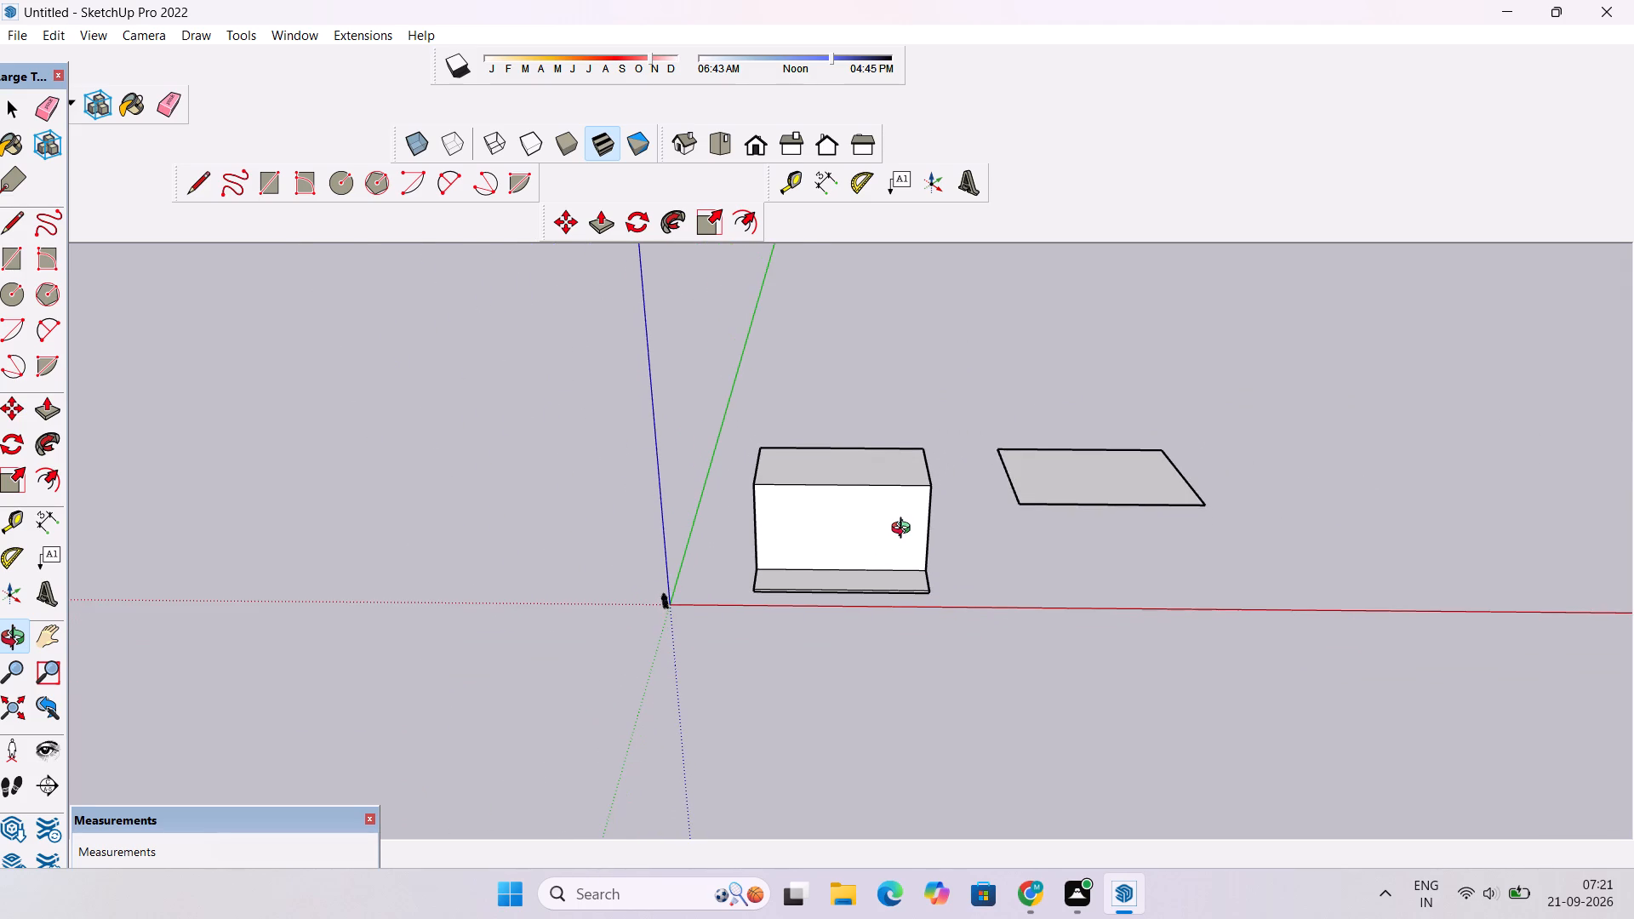
left_click_drag(922, 547, 868, 557)
scroll(868, 557, "up", 2)
scroll(868, 557, "down", 2, "shift")
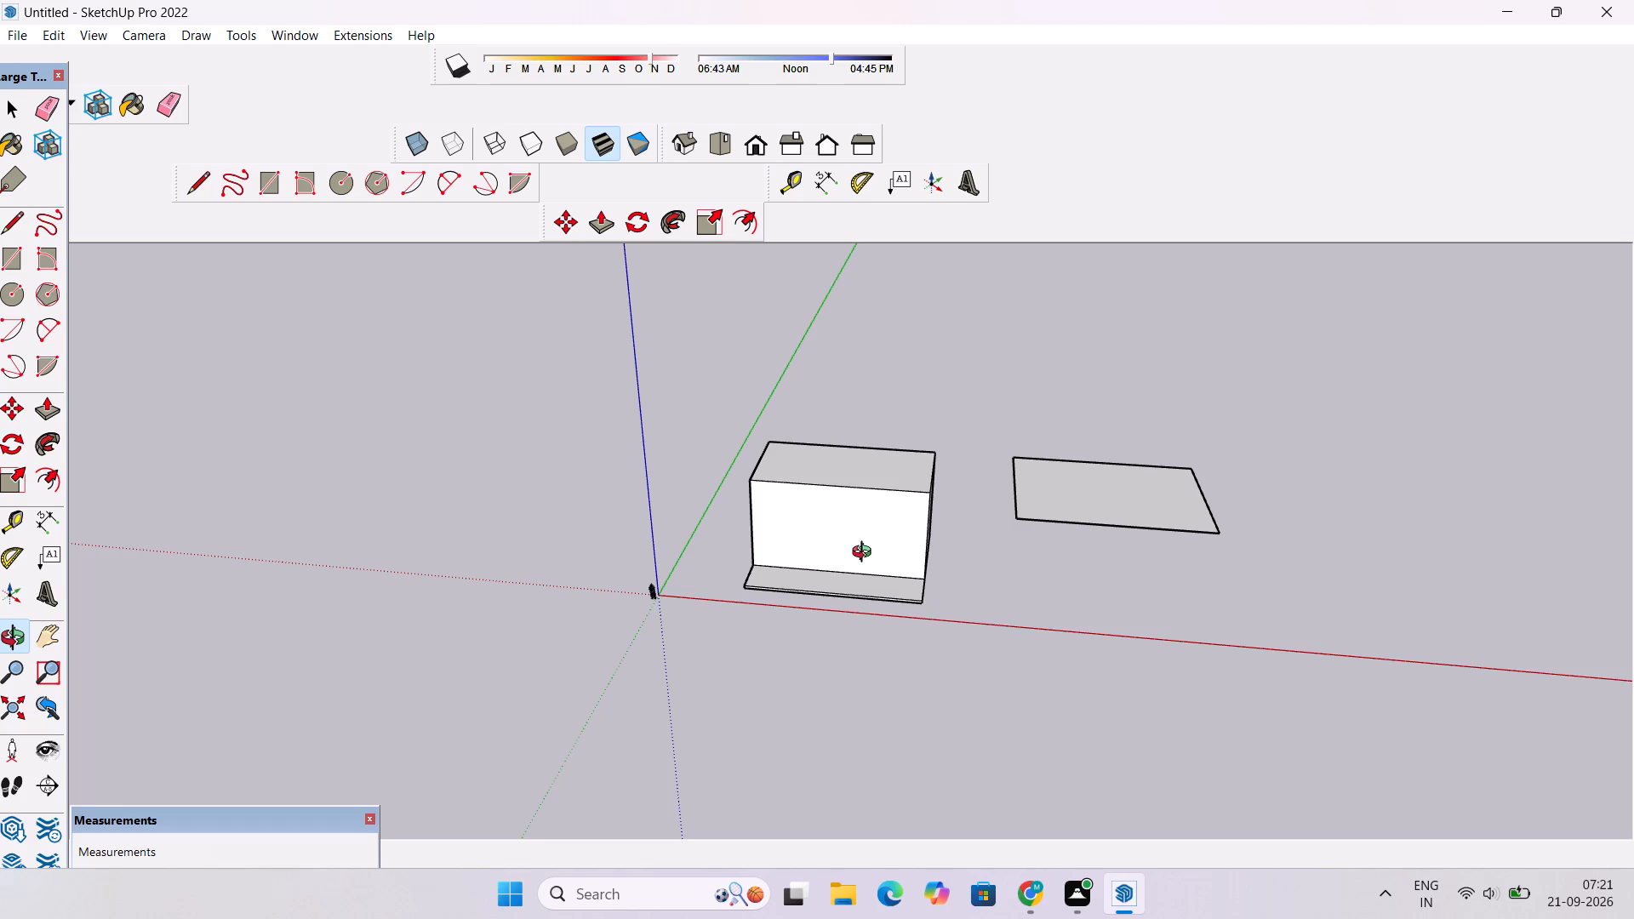
scroll(866, 554, "down", 1)
left_click_drag(866, 552, 934, 537, "shift")
scroll(916, 557, "up", 4)
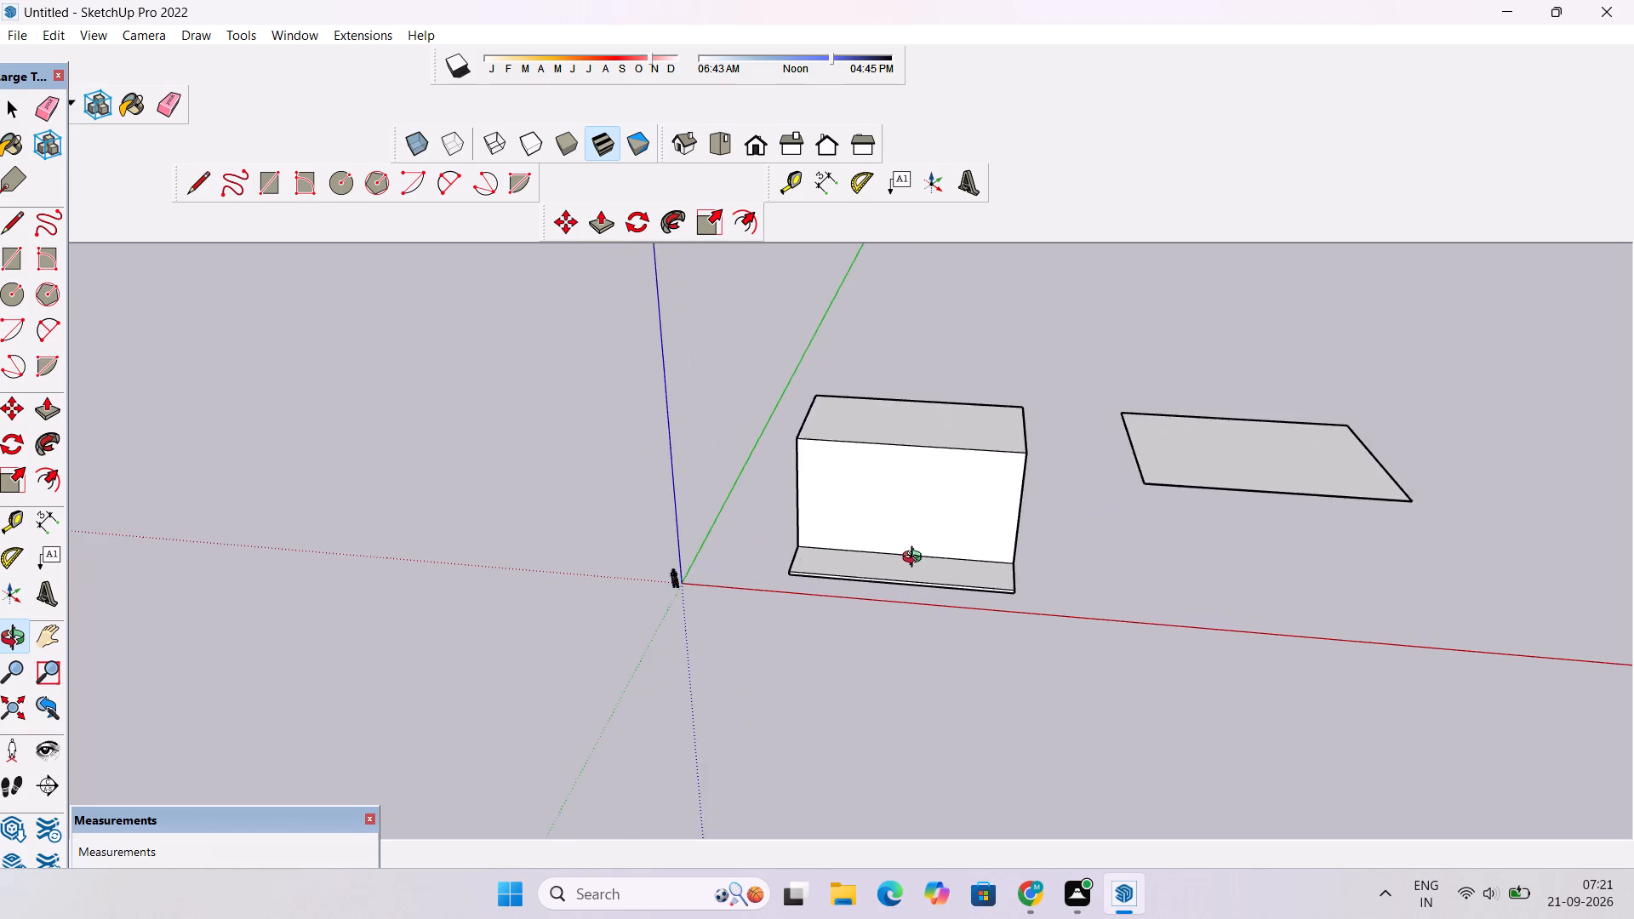
Push/Pull the thin front edge face of the low front strip outward by 10'.
left_click_drag(916, 575, 1010, 722)
scroll(934, 633, "up", 5)
left_click_drag(970, 651, 918, 534)
scroll(915, 551, "up", 3)
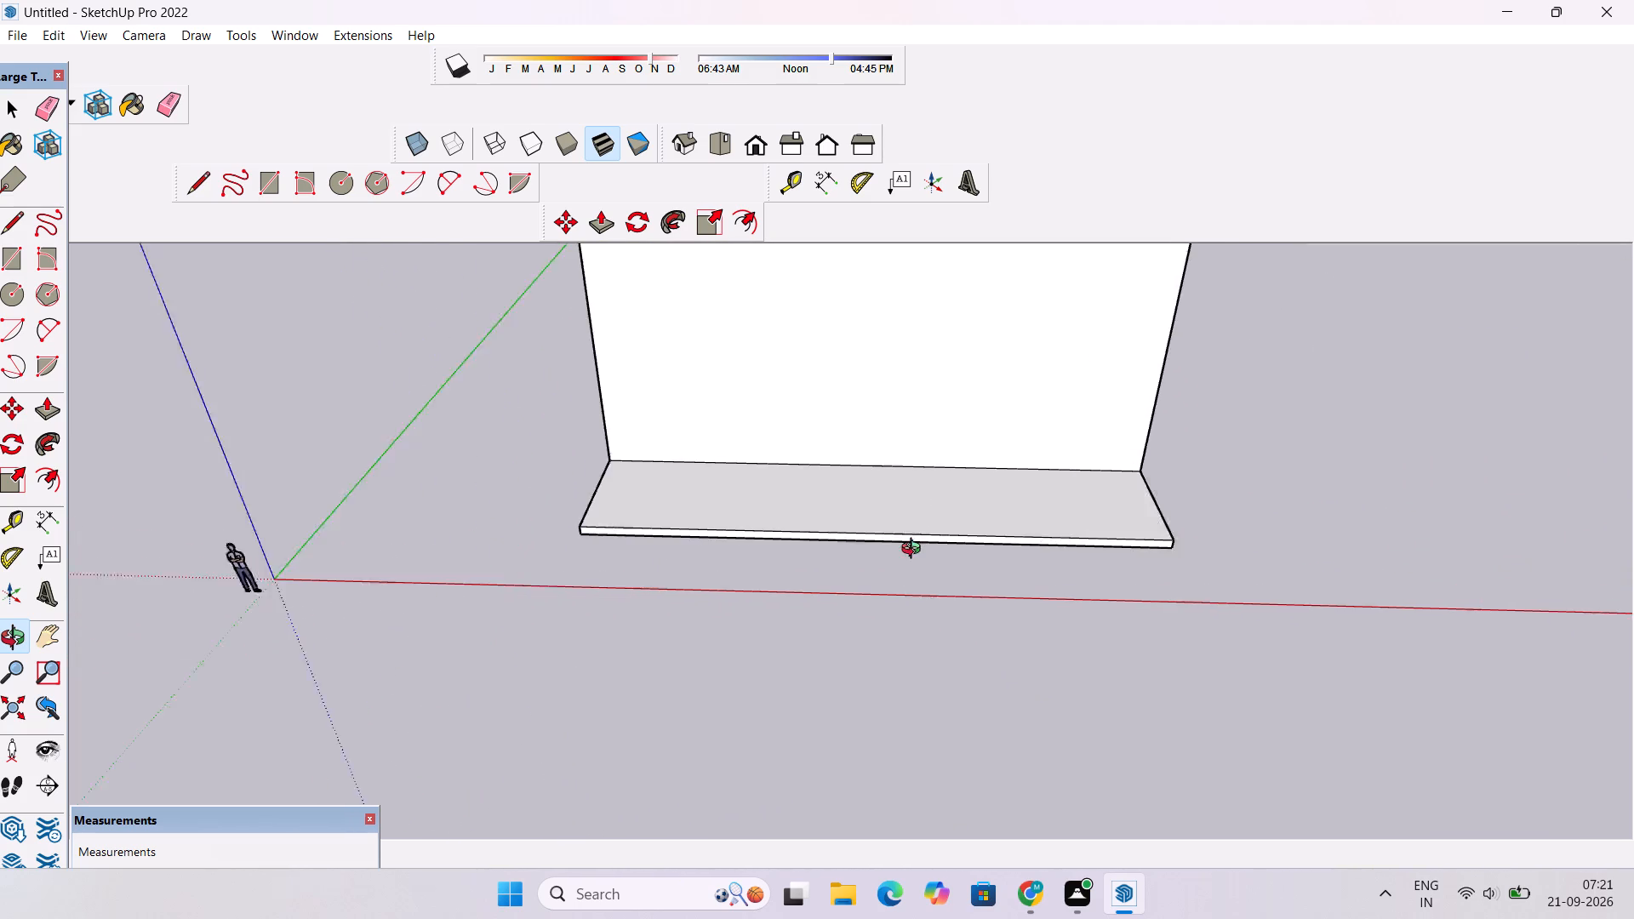
scroll(915, 551, "up", 3)
left_click_drag(915, 552, 777, 568, "shift")
scroll(775, 568, "up", 4, "shift")
left_click_drag(783, 562, 795, 564, "shift")
key("space")
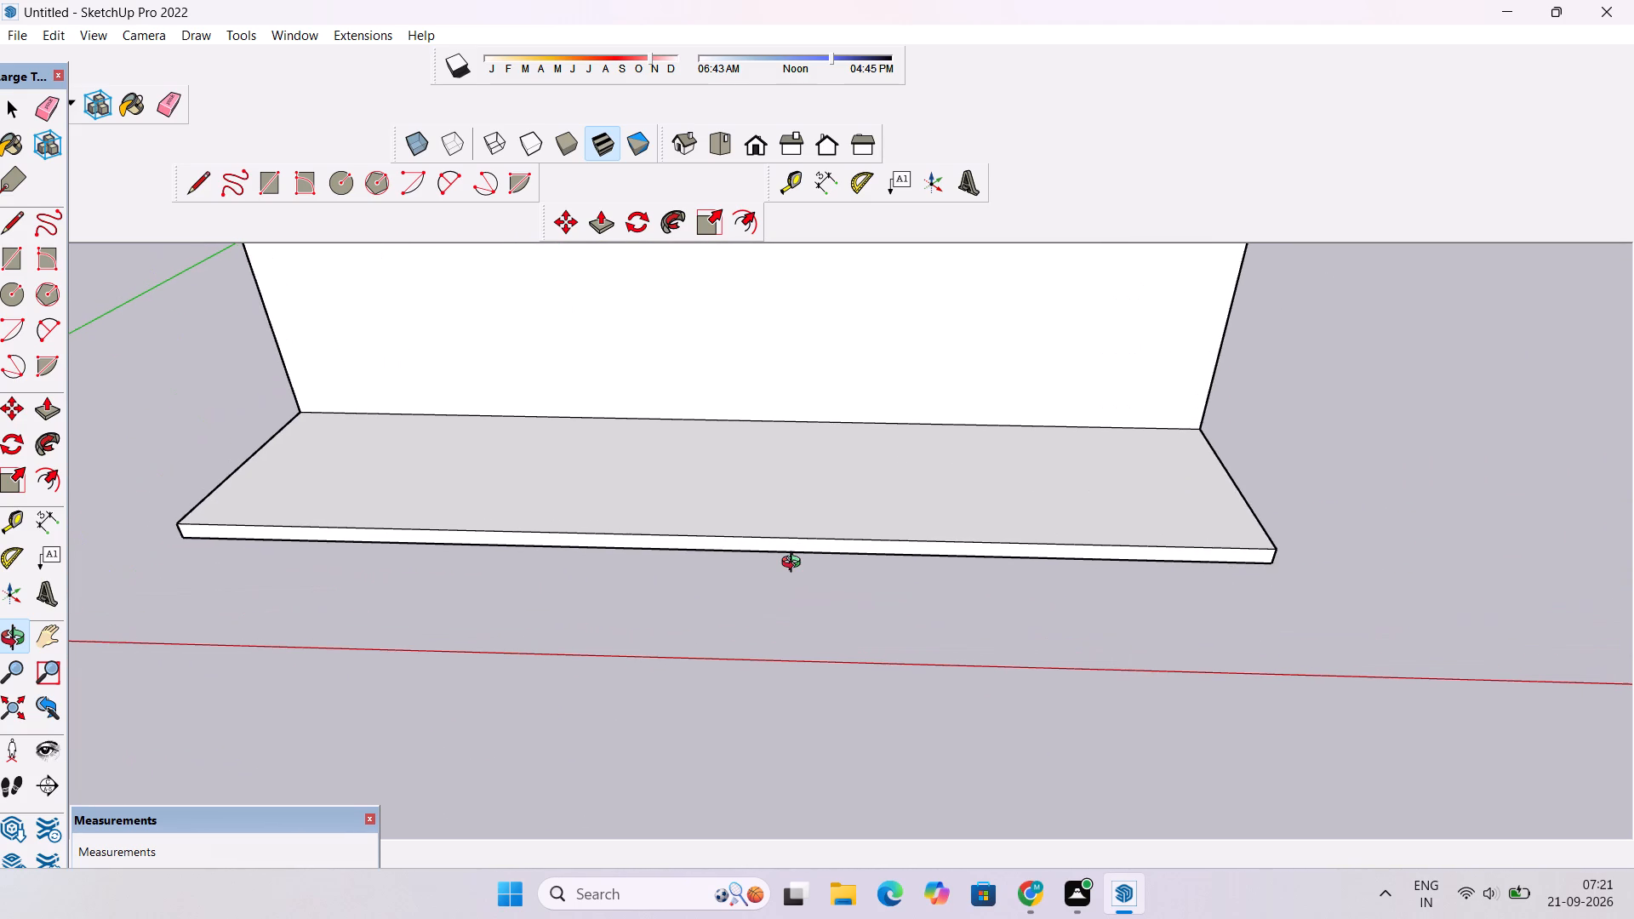
type("p")
left_click(822, 546)
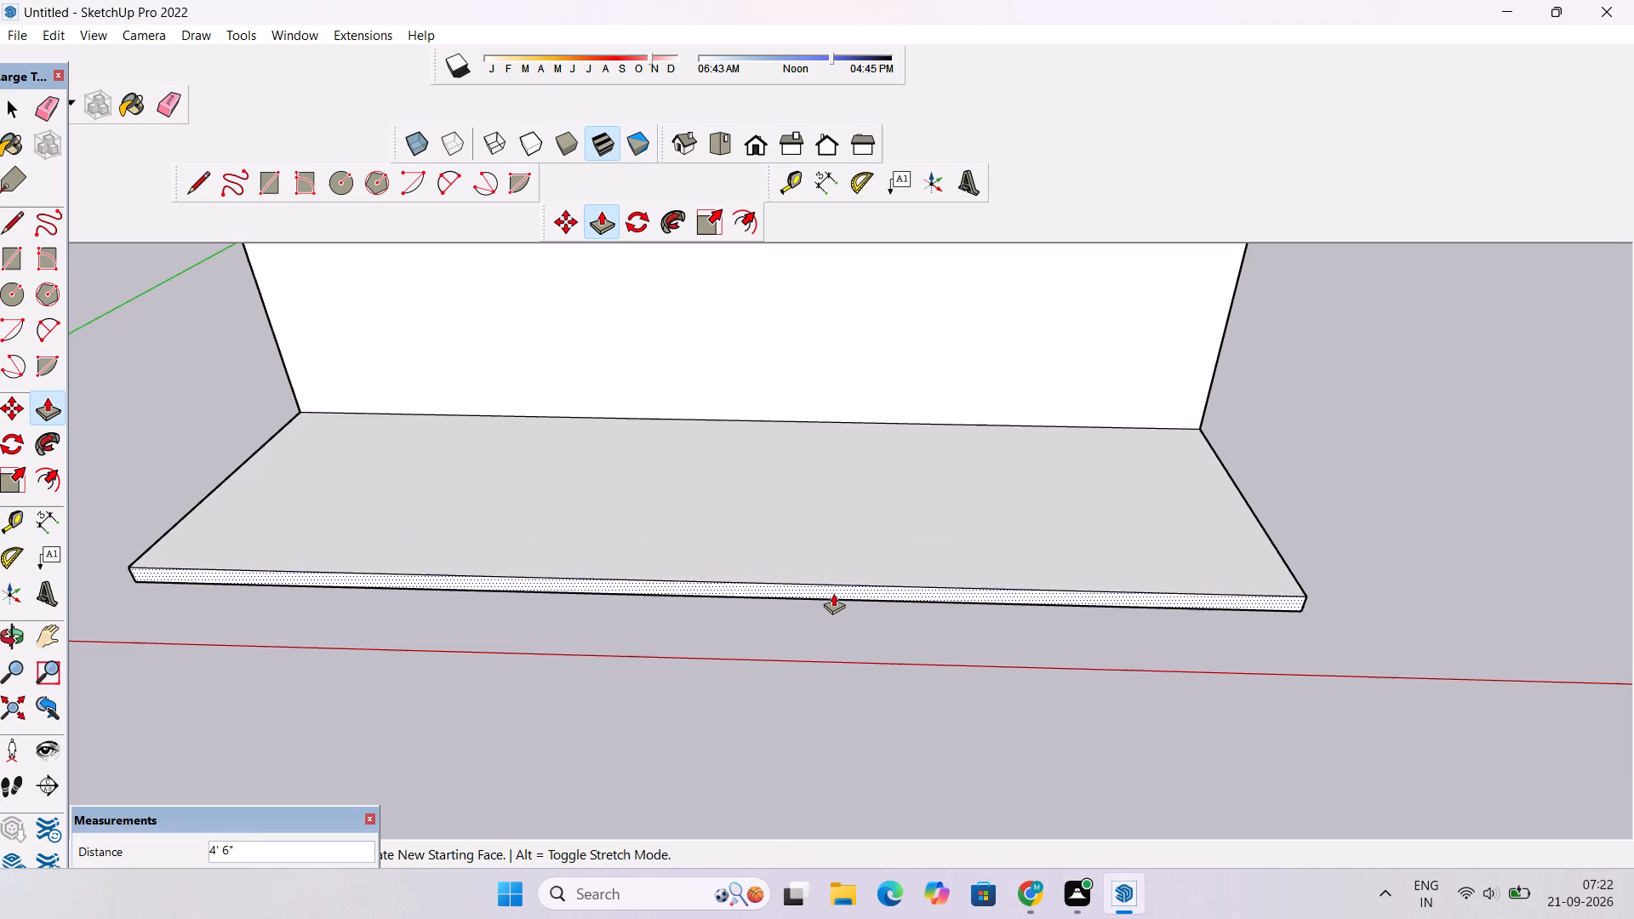
type("10'")
key("Return")
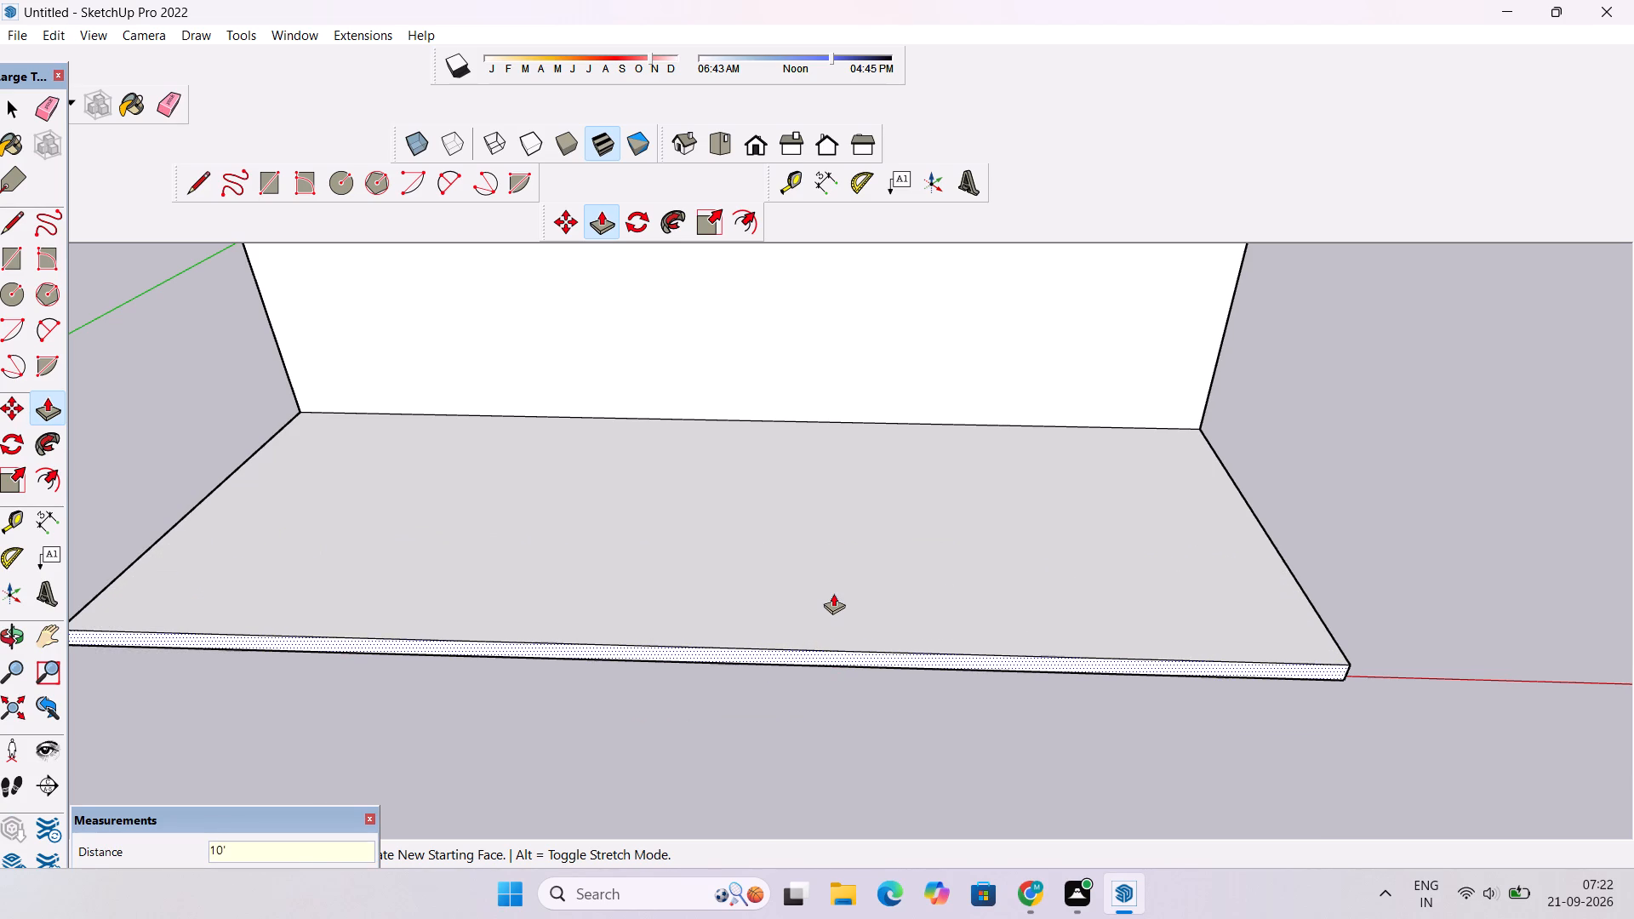
Push/Pull the extended strip's front edge face back toward the block by 4'.
key("o")
scroll(833, 593, "down", 7)
left_click_drag(851, 597, 833, 600)
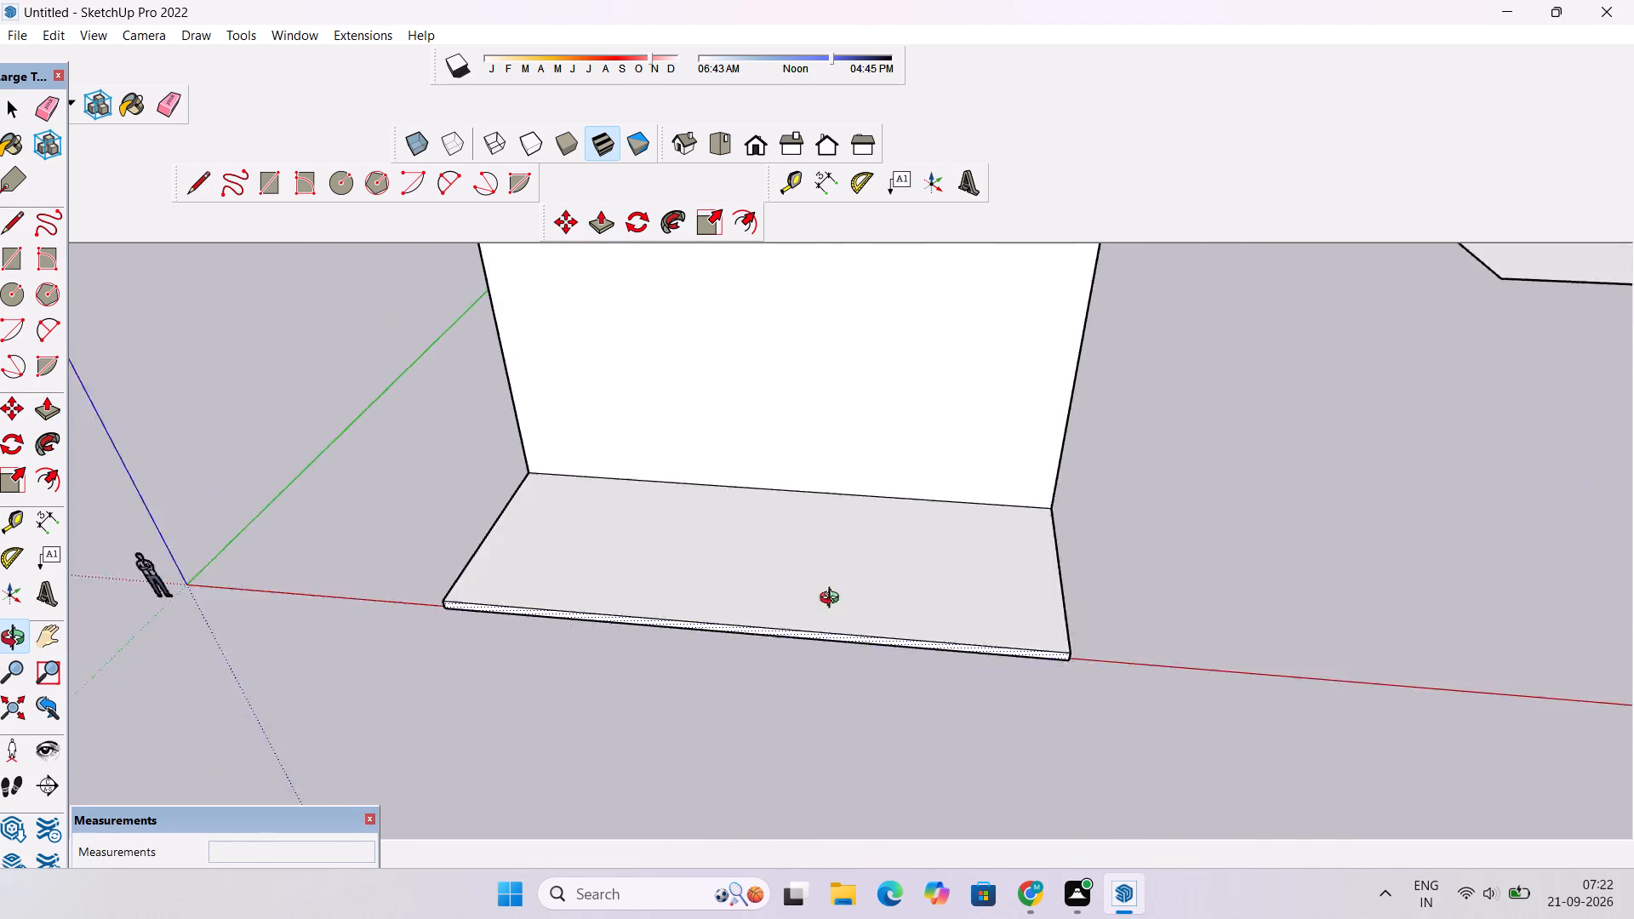
left_click_drag(833, 600, 870, 545)
scroll(871, 490, "down", 7)
left_click_drag(800, 594, 714, 592)
left_click_drag(761, 531, 774, 633)
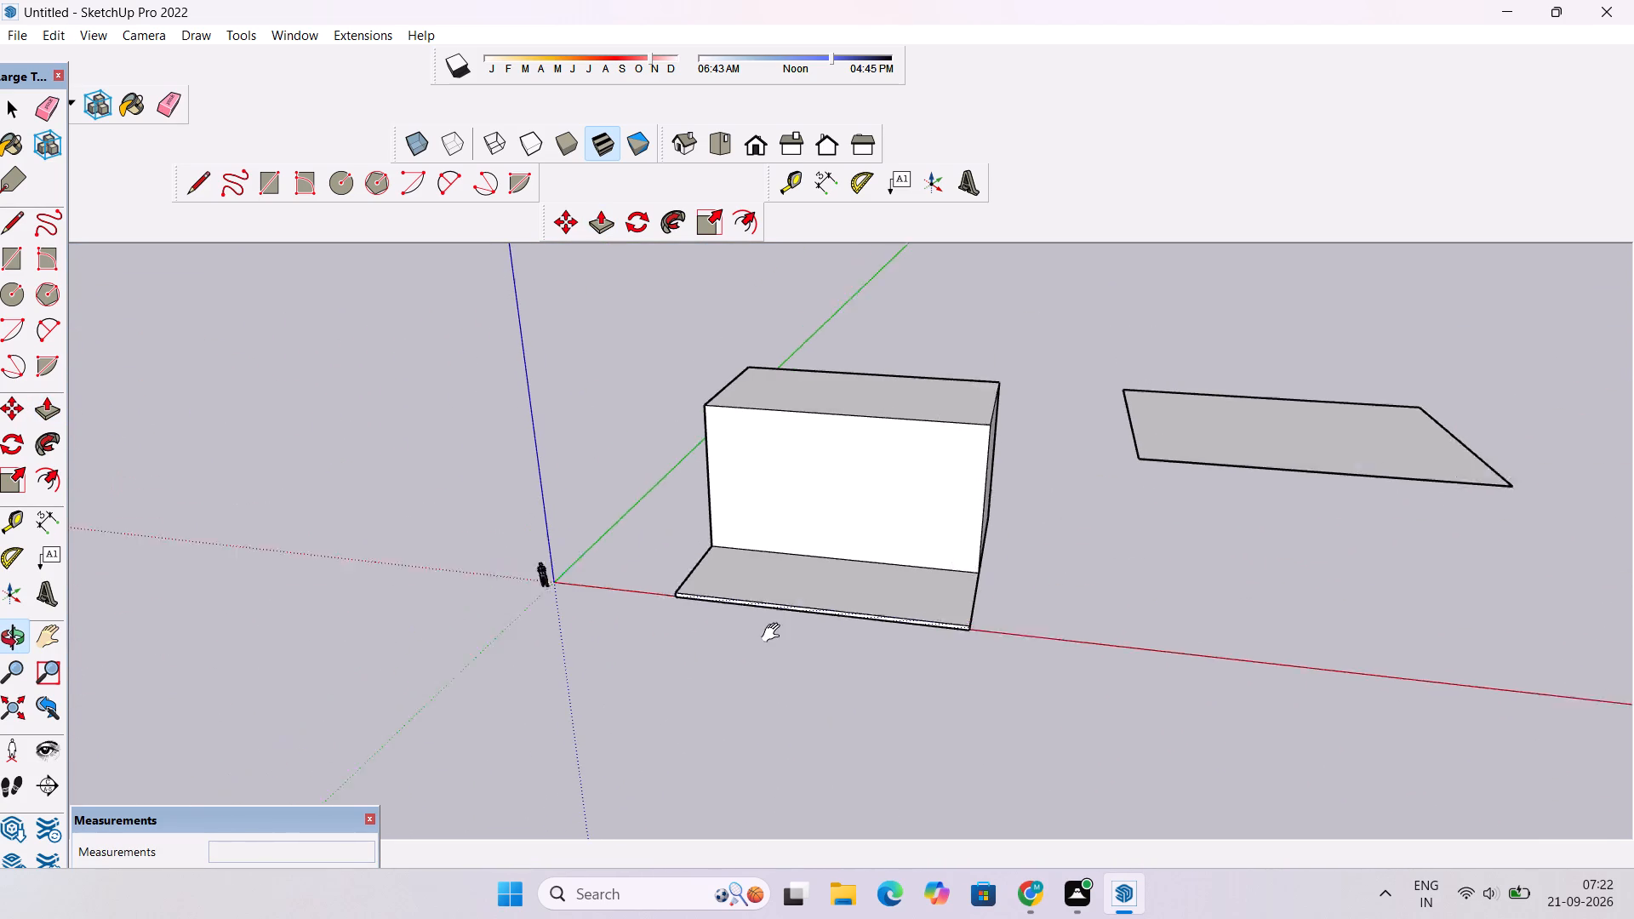
left_click_drag(774, 633, 775, 636)
left_click_drag(725, 644, 828, 619)
scroll(820, 613, "up", 7)
left_click_drag(911, 636, 840, 627, "shift")
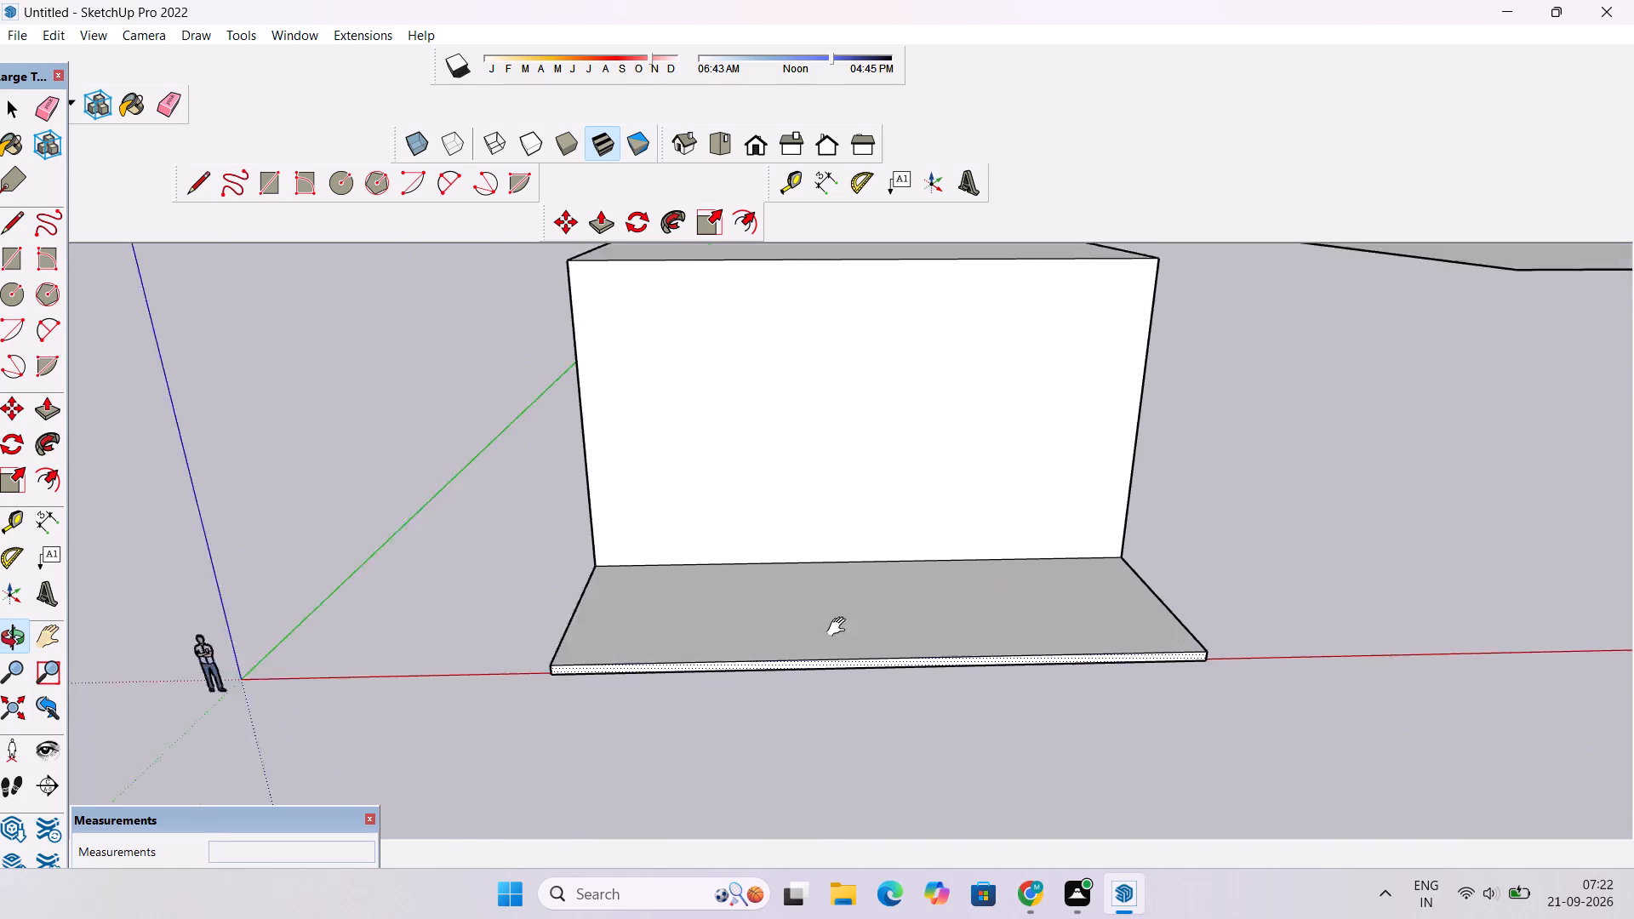
left_click_drag(840, 627, 722, 598, "shift")
left_click_drag(752, 698, 701, 707)
scroll(717, 641, "up", 5)
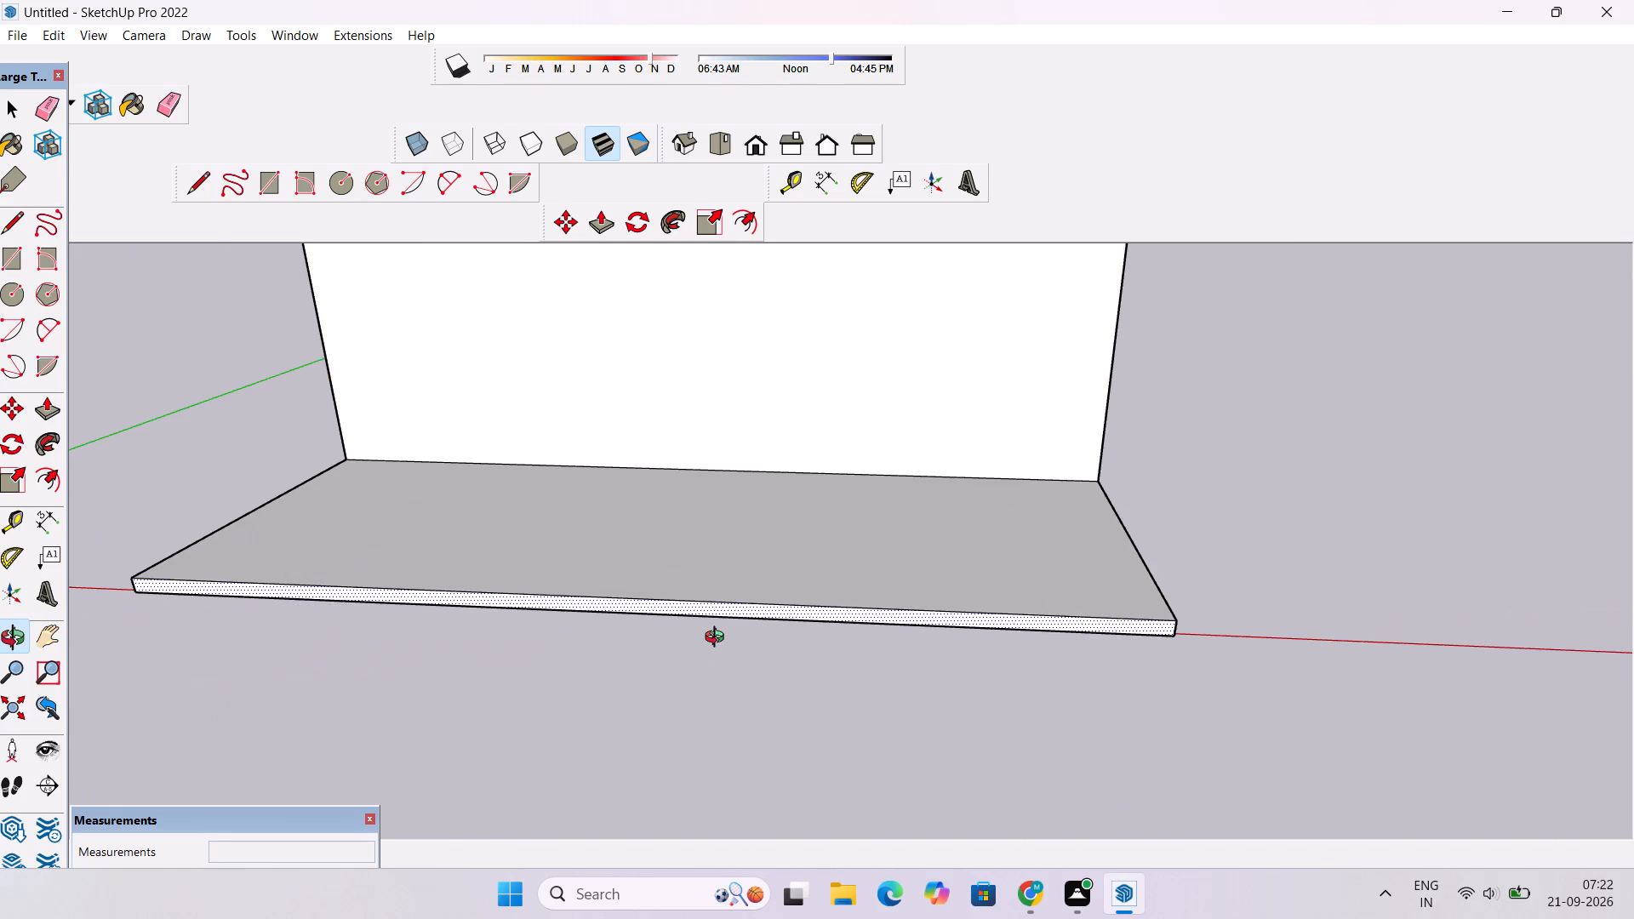
key("p")
left_click(746, 609)
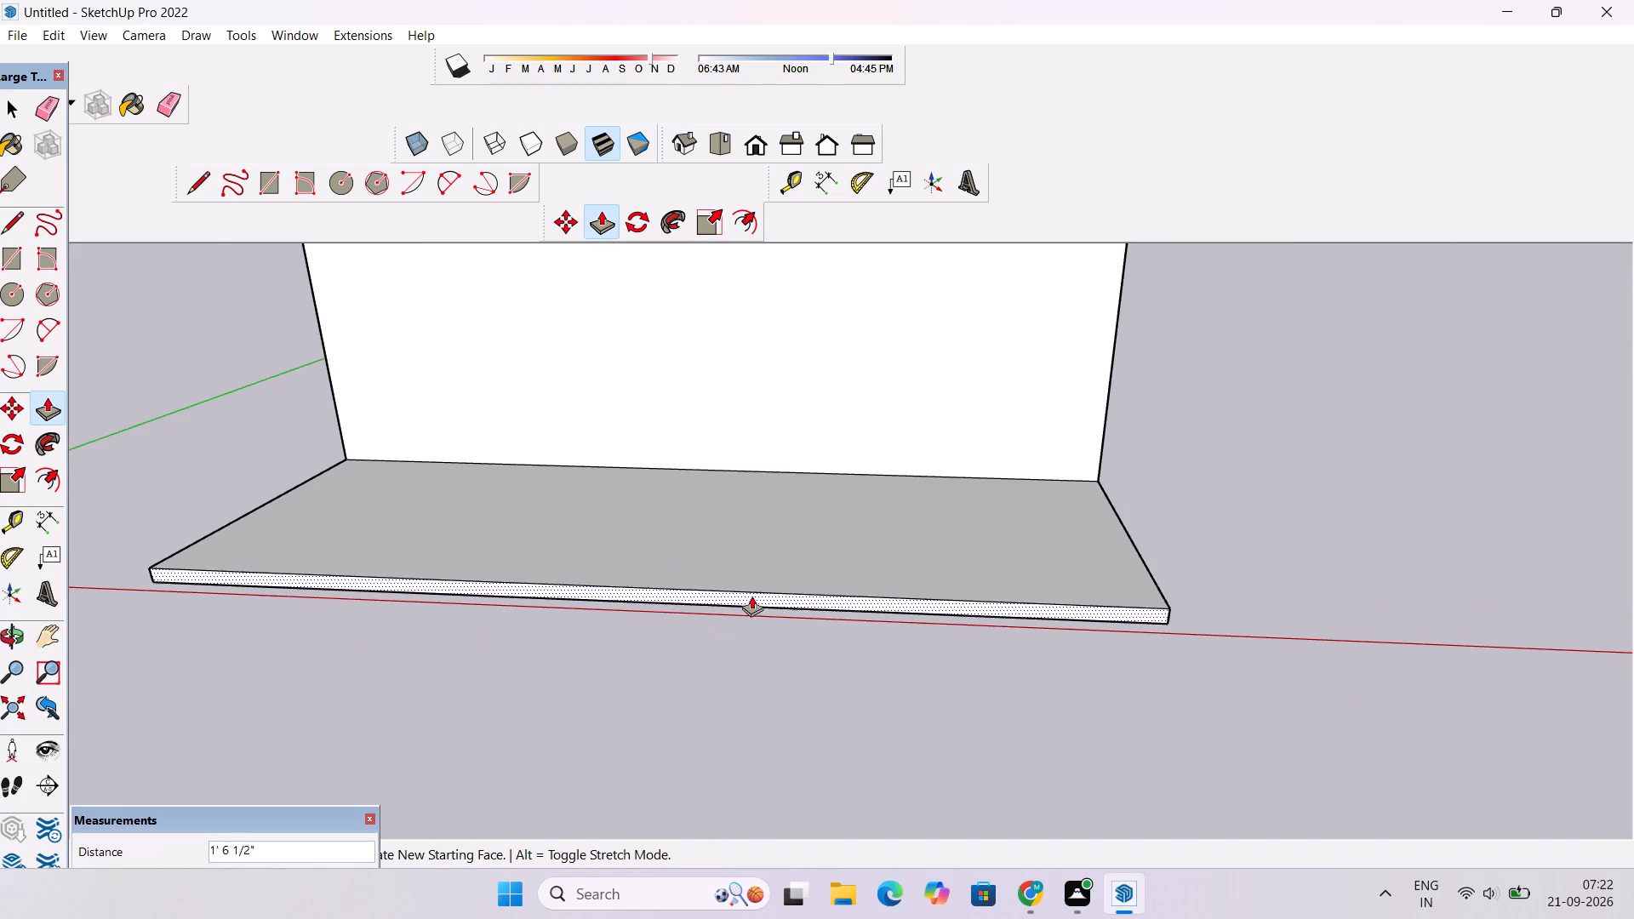
type("4'")
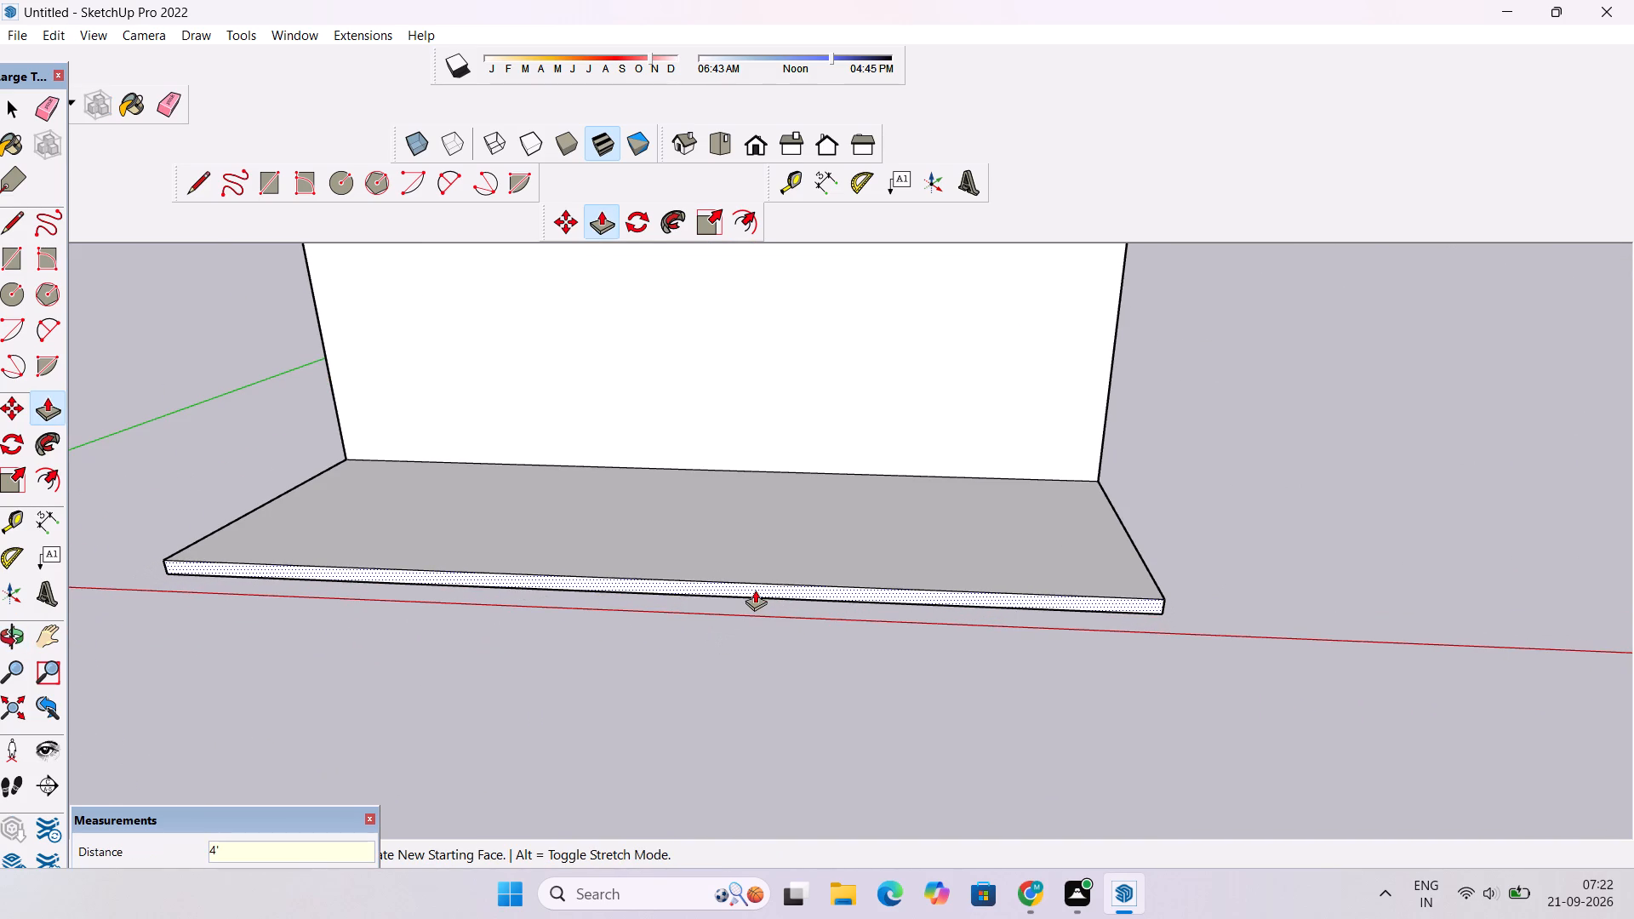
key("Return")
Draw a square of about 2' 6" per side on the front strip's top face, at its front corner nearest the origin.
key("o")
left_click_drag(729, 523, 749, 657)
scroll(751, 648, "down", 3)
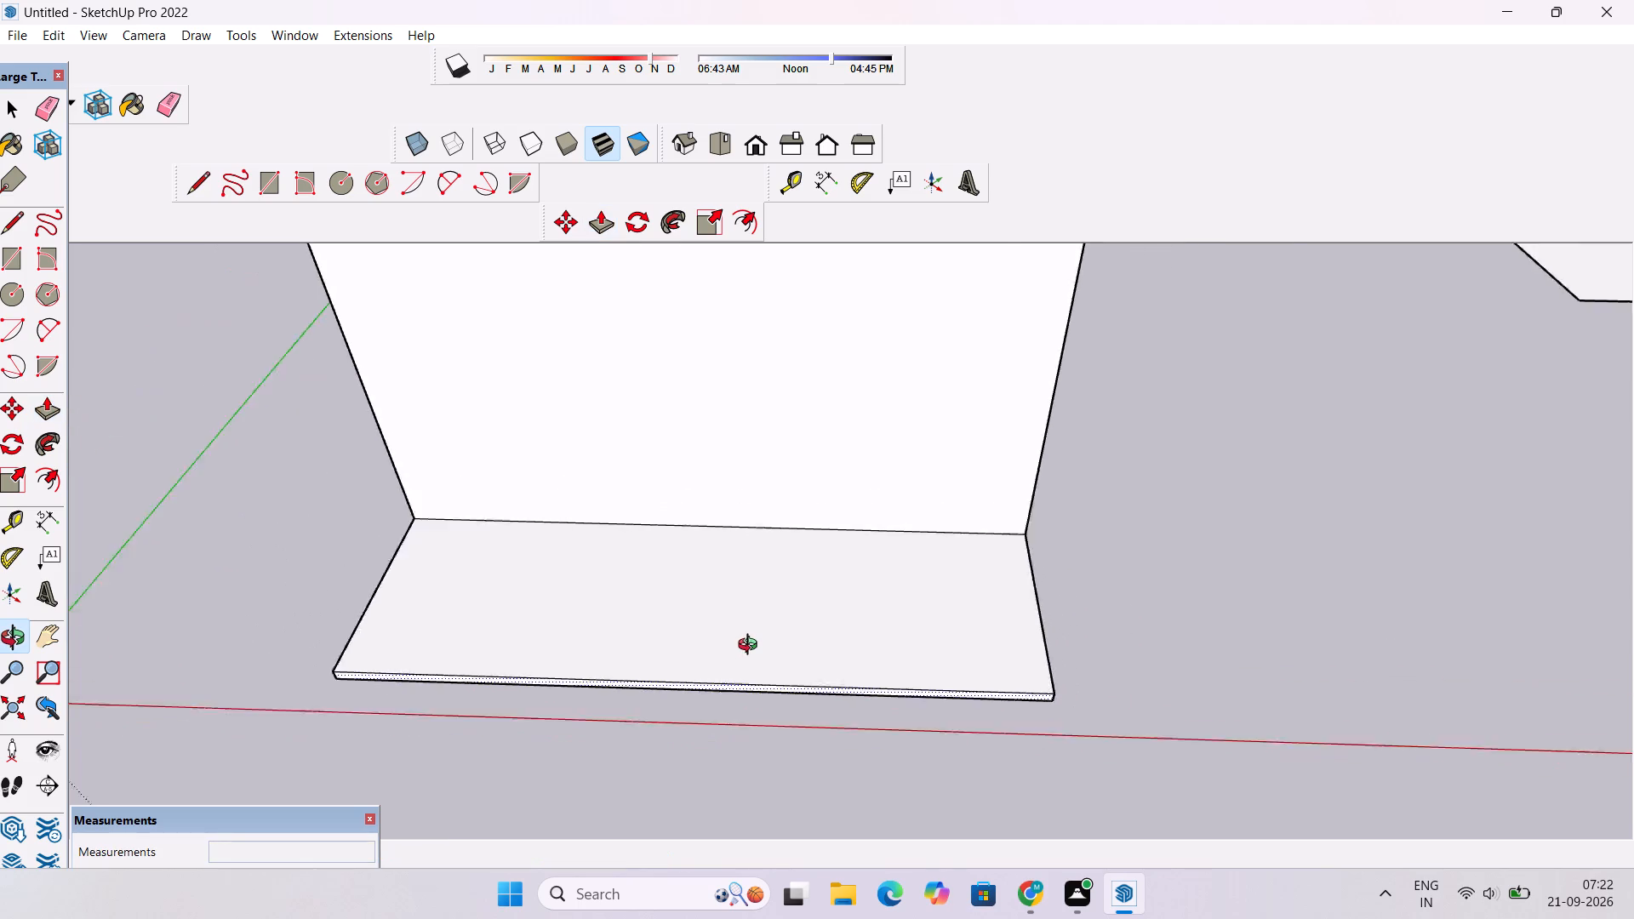
scroll(751, 647, "down", 2)
left_click_drag(748, 654, 881, 614, "shift")
scroll(643, 655, "up", 5)
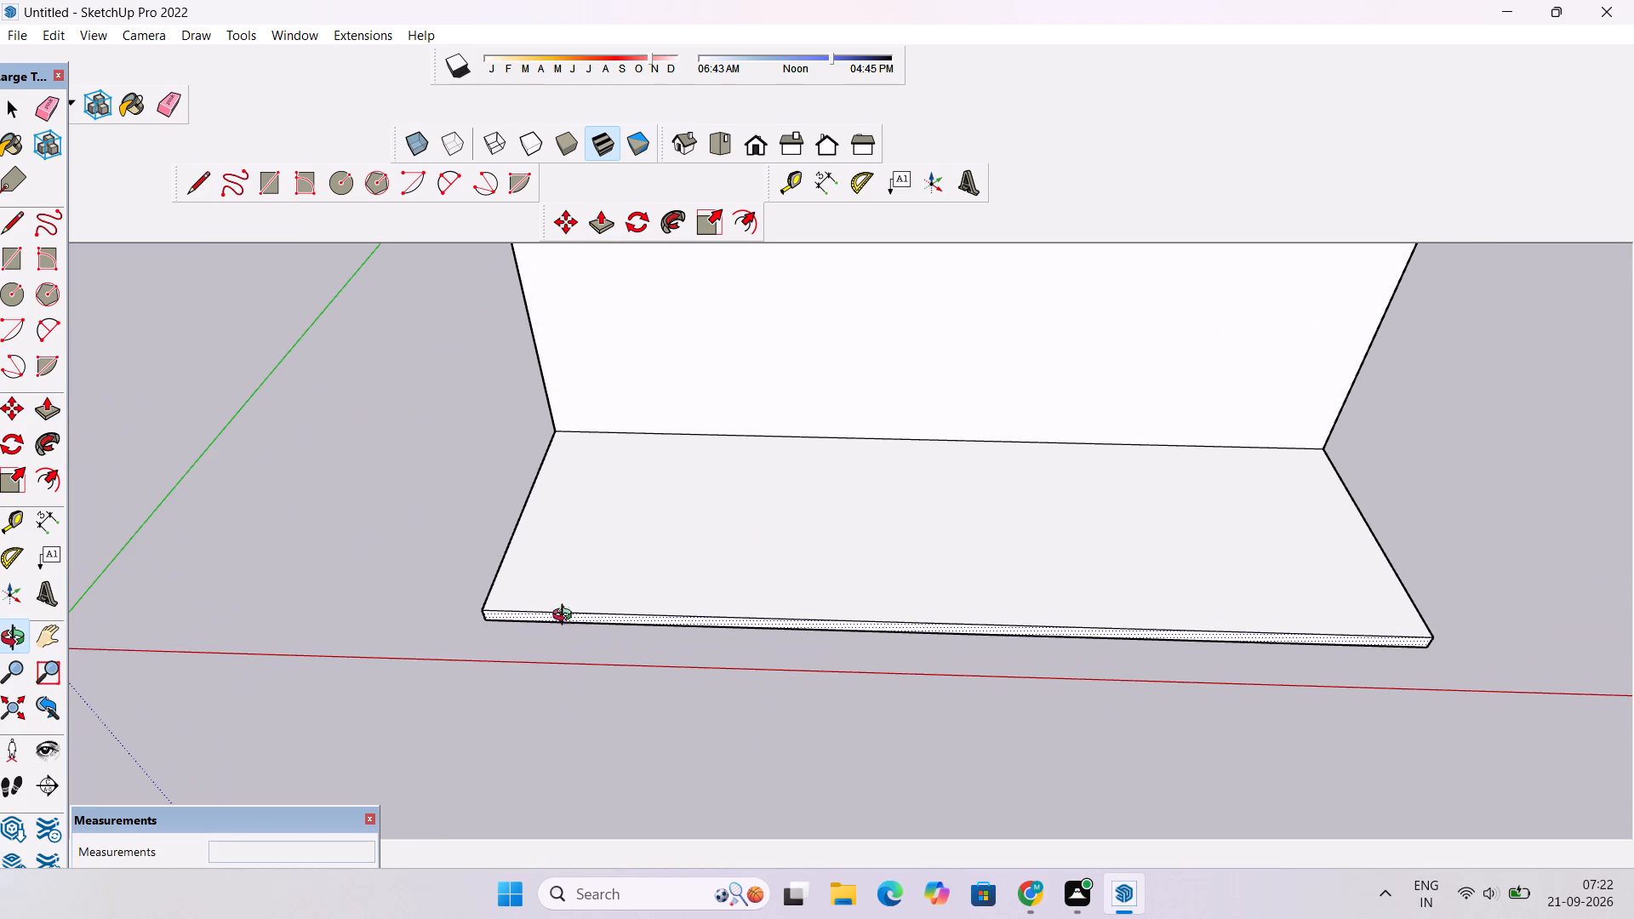
scroll(470, 596, "up", 2)
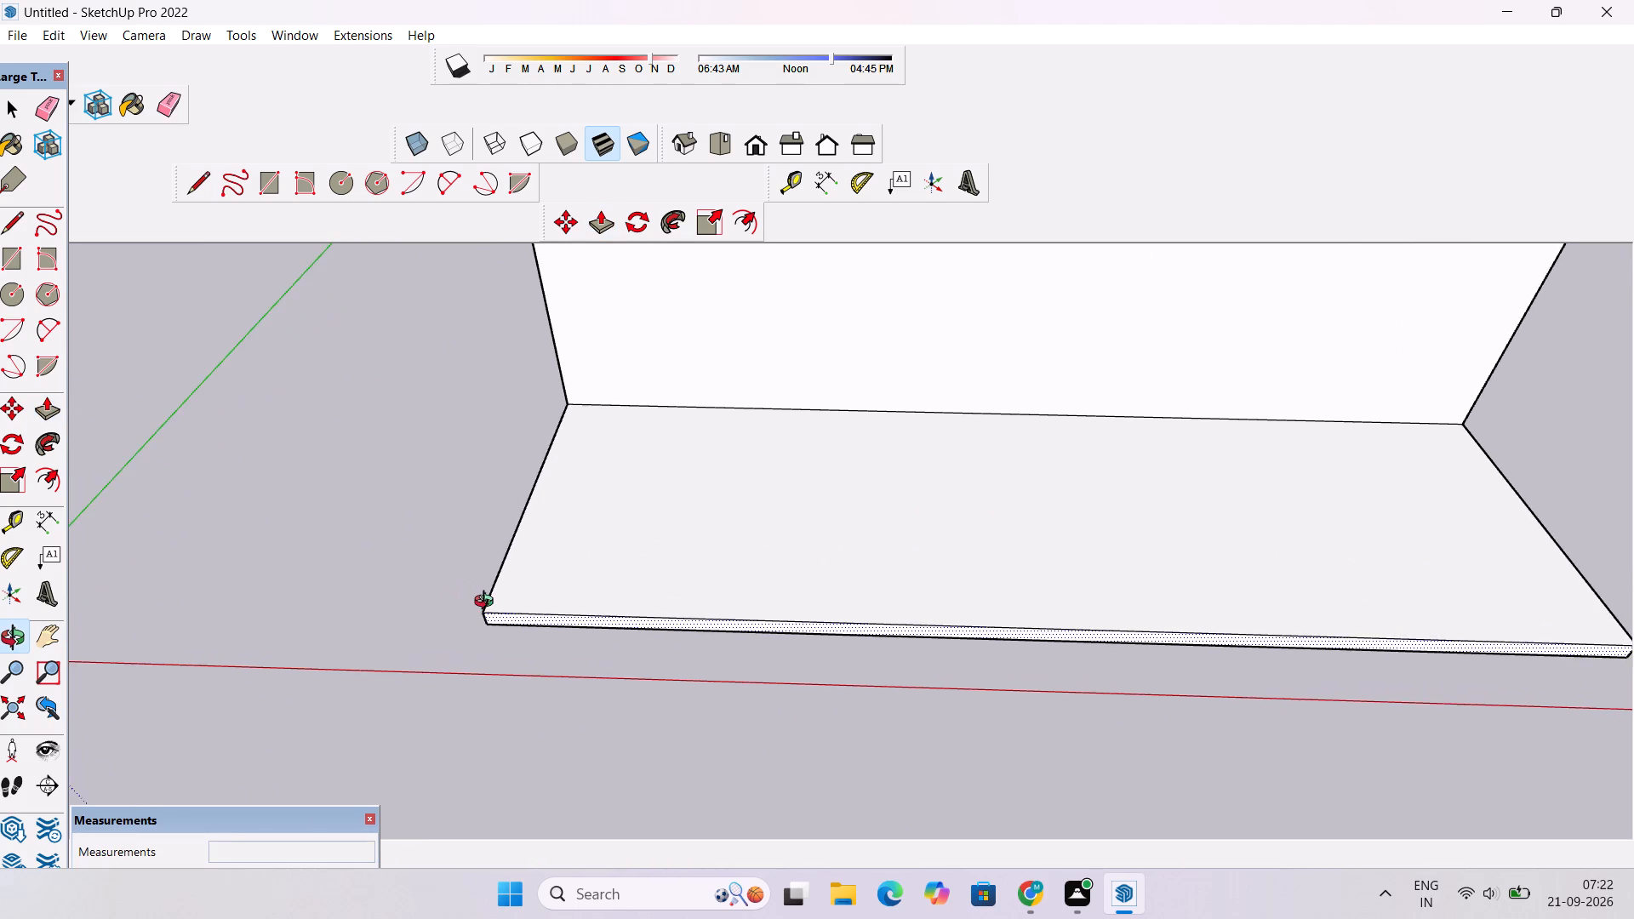
scroll(488, 603, "down", 3)
left_click_drag(524, 602, 504, 649, "shift")
scroll(504, 649, "up", 3, "shift")
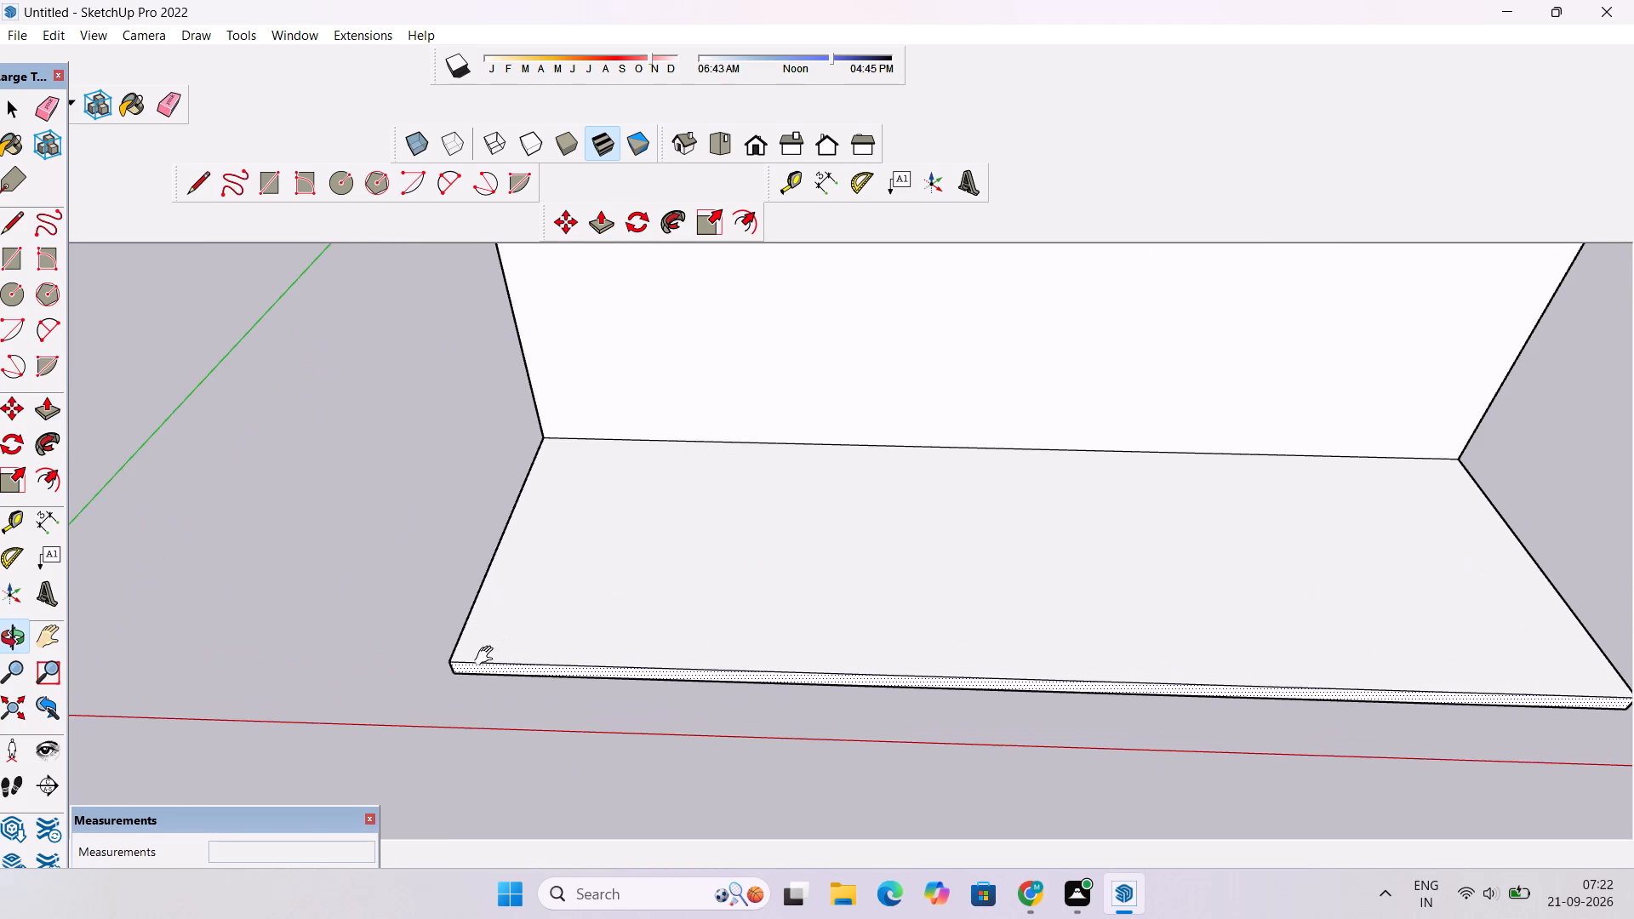
left_click_drag(488, 662, 486, 680, "shift")
left_click_drag(505, 665, 482, 670, "shift")
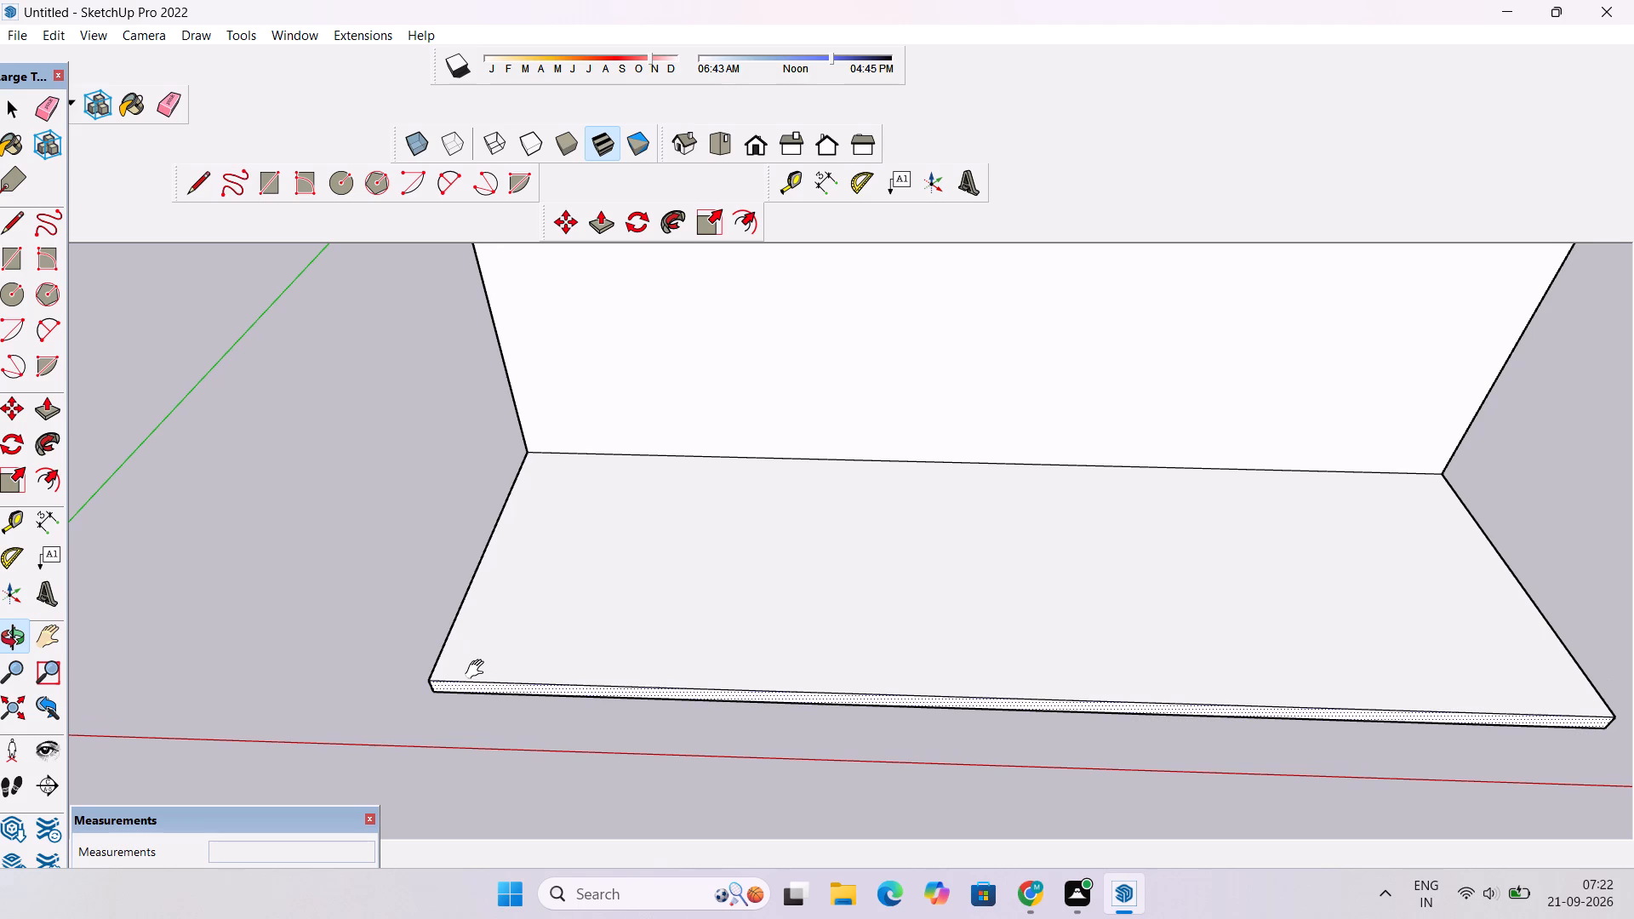
scroll(475, 681, "up", 2, "shift")
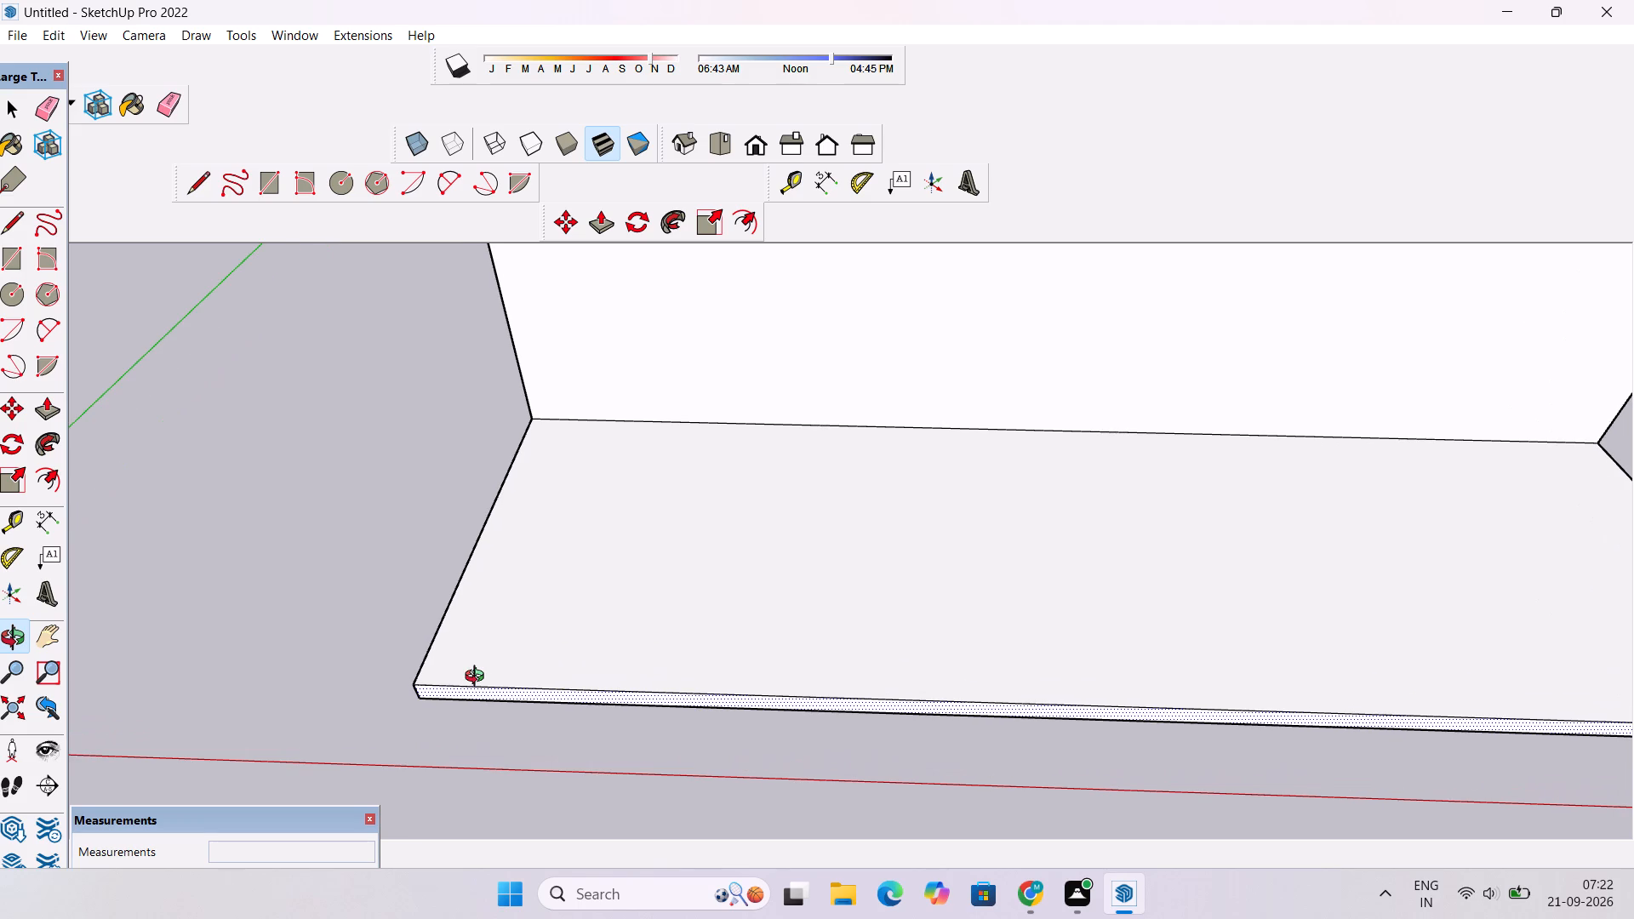
scroll(478, 678, "up", 4)
scroll(481, 668, "down", 5)
left_click_drag(498, 725, 514, 695, "shift")
scroll(505, 693, "up", 2, "shift")
left_click_drag(510, 706, 531, 713)
scroll(478, 661, "down", 4)
left_click_drag(484, 664, 464, 684)
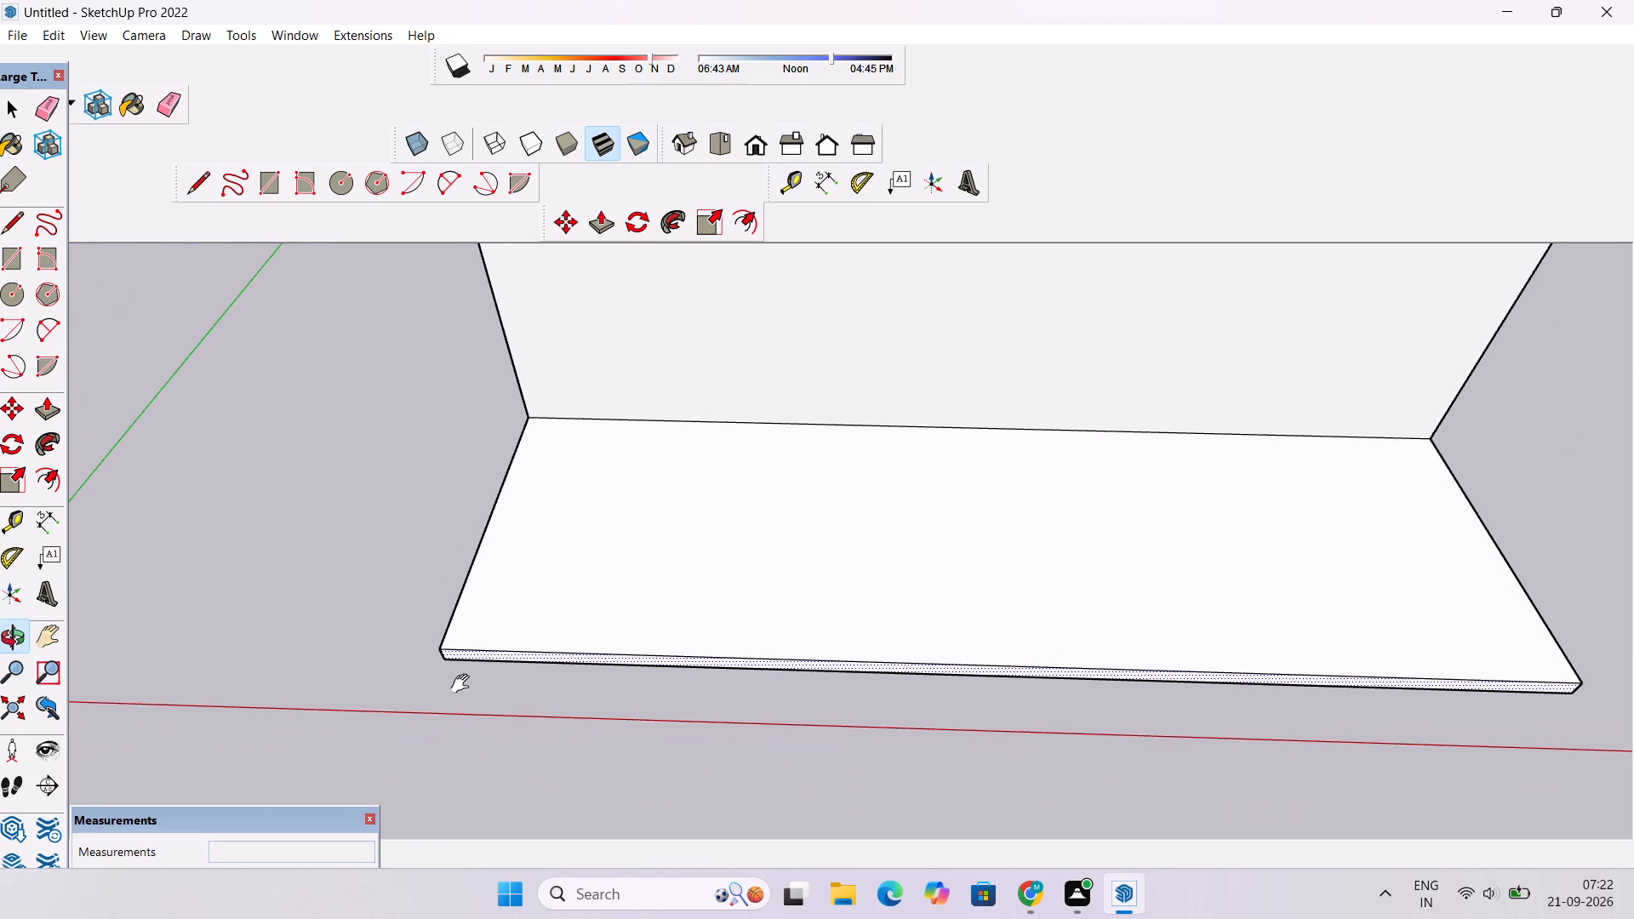
left_click_drag(464, 684, 445, 716, "shift")
left_click(462, 711, "shift")
scroll(473, 686, "up", 1, "shift")
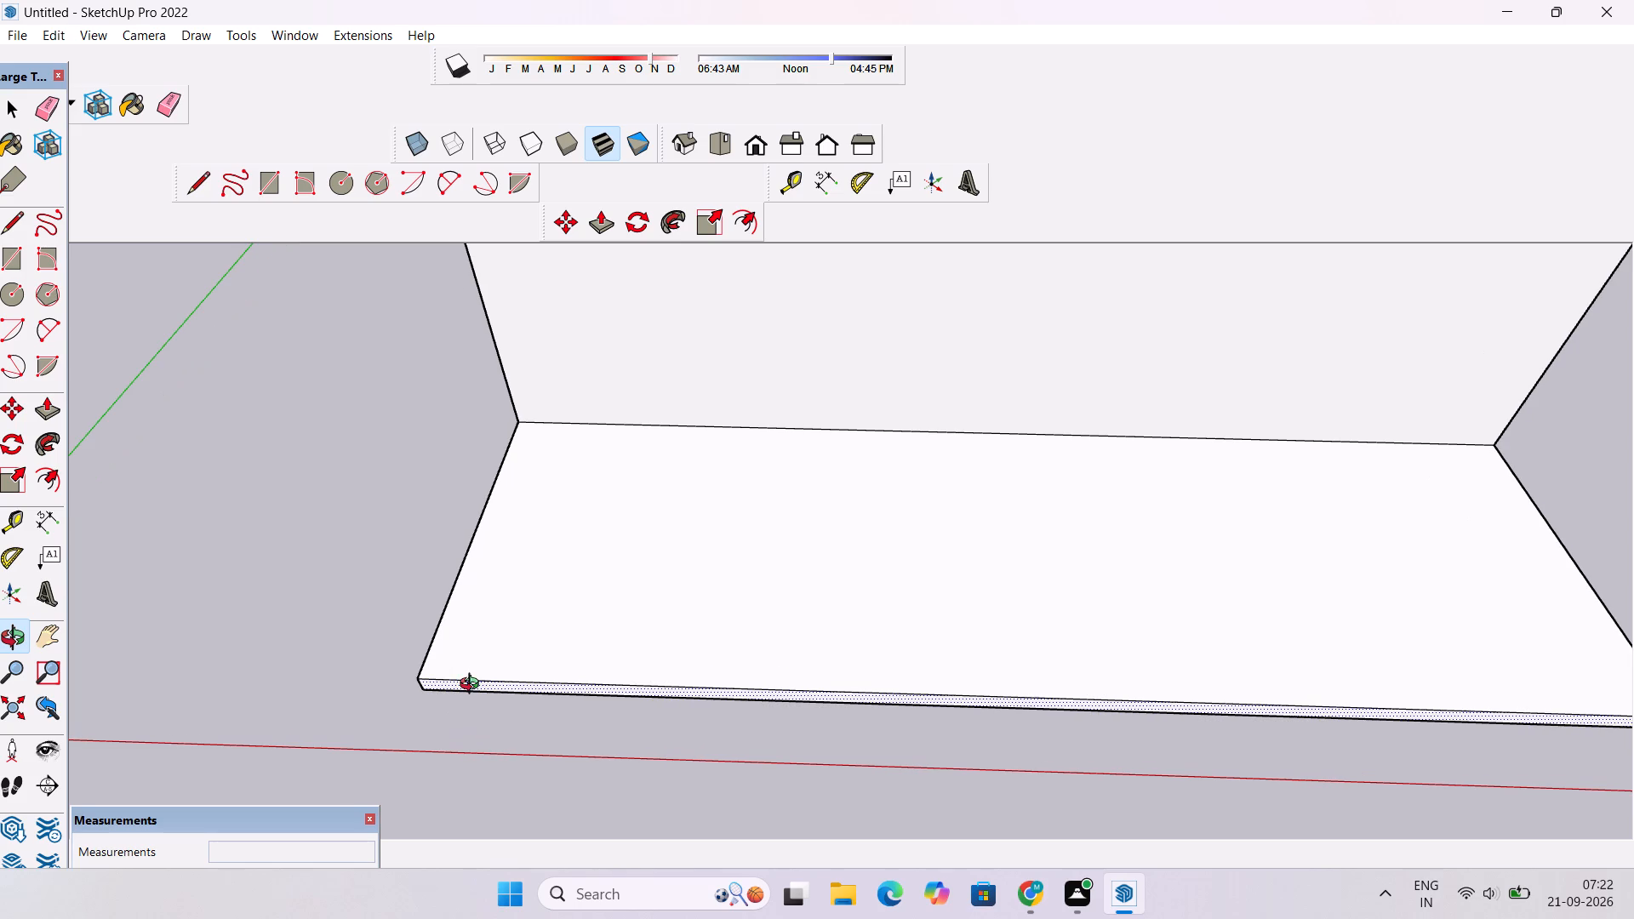
key("r")
scroll(460, 681, "up", 4)
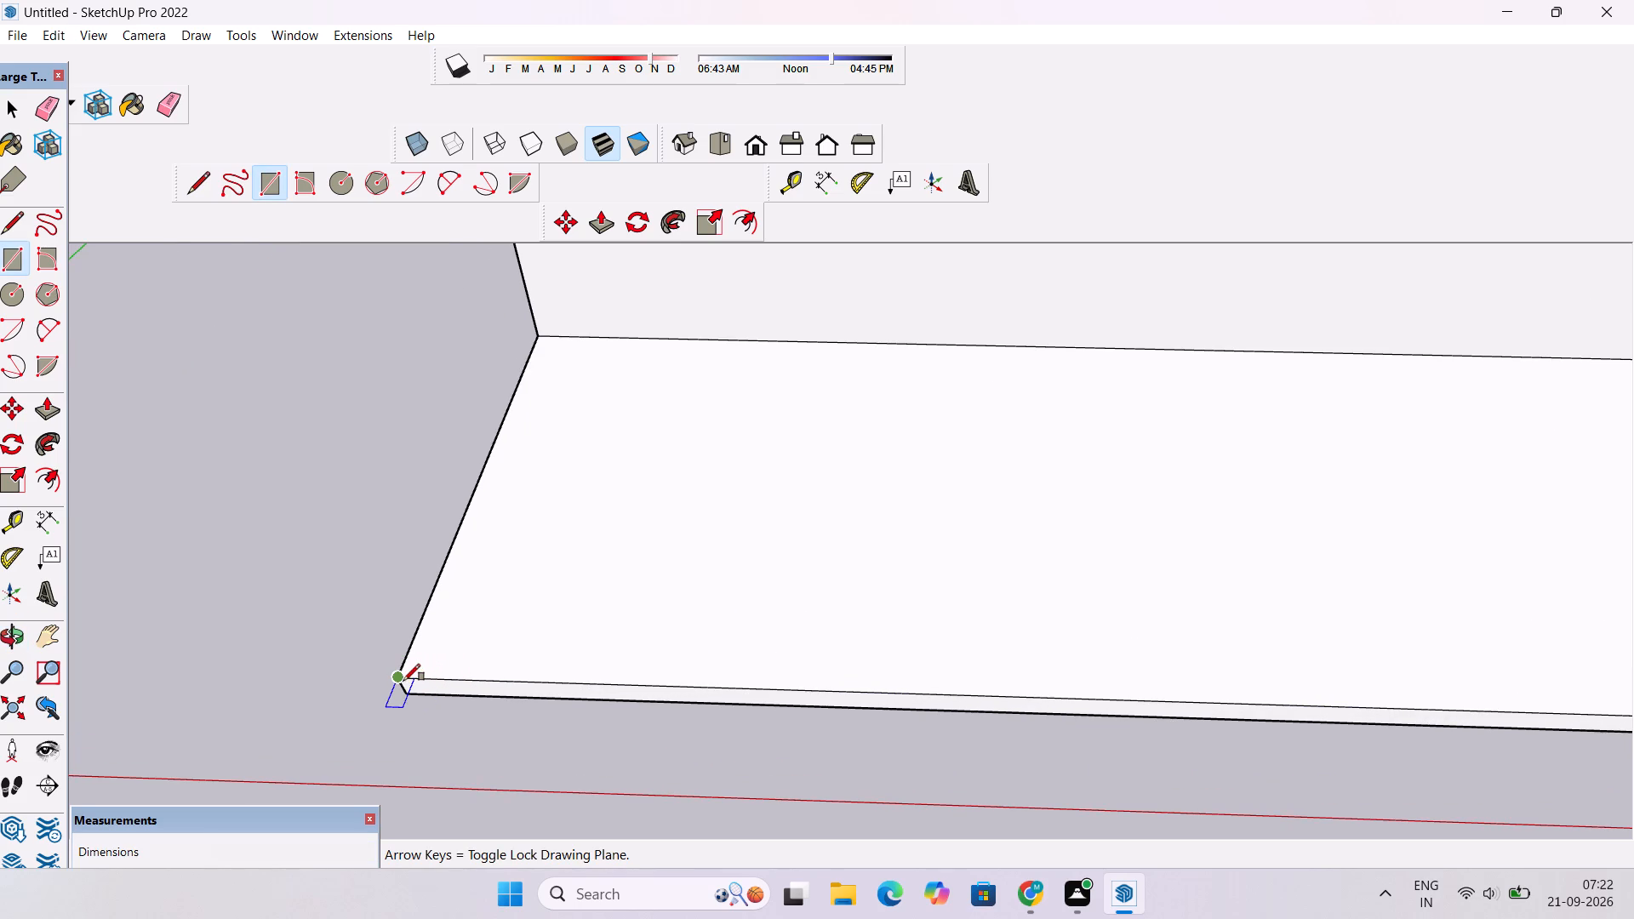
left_click(400, 675)
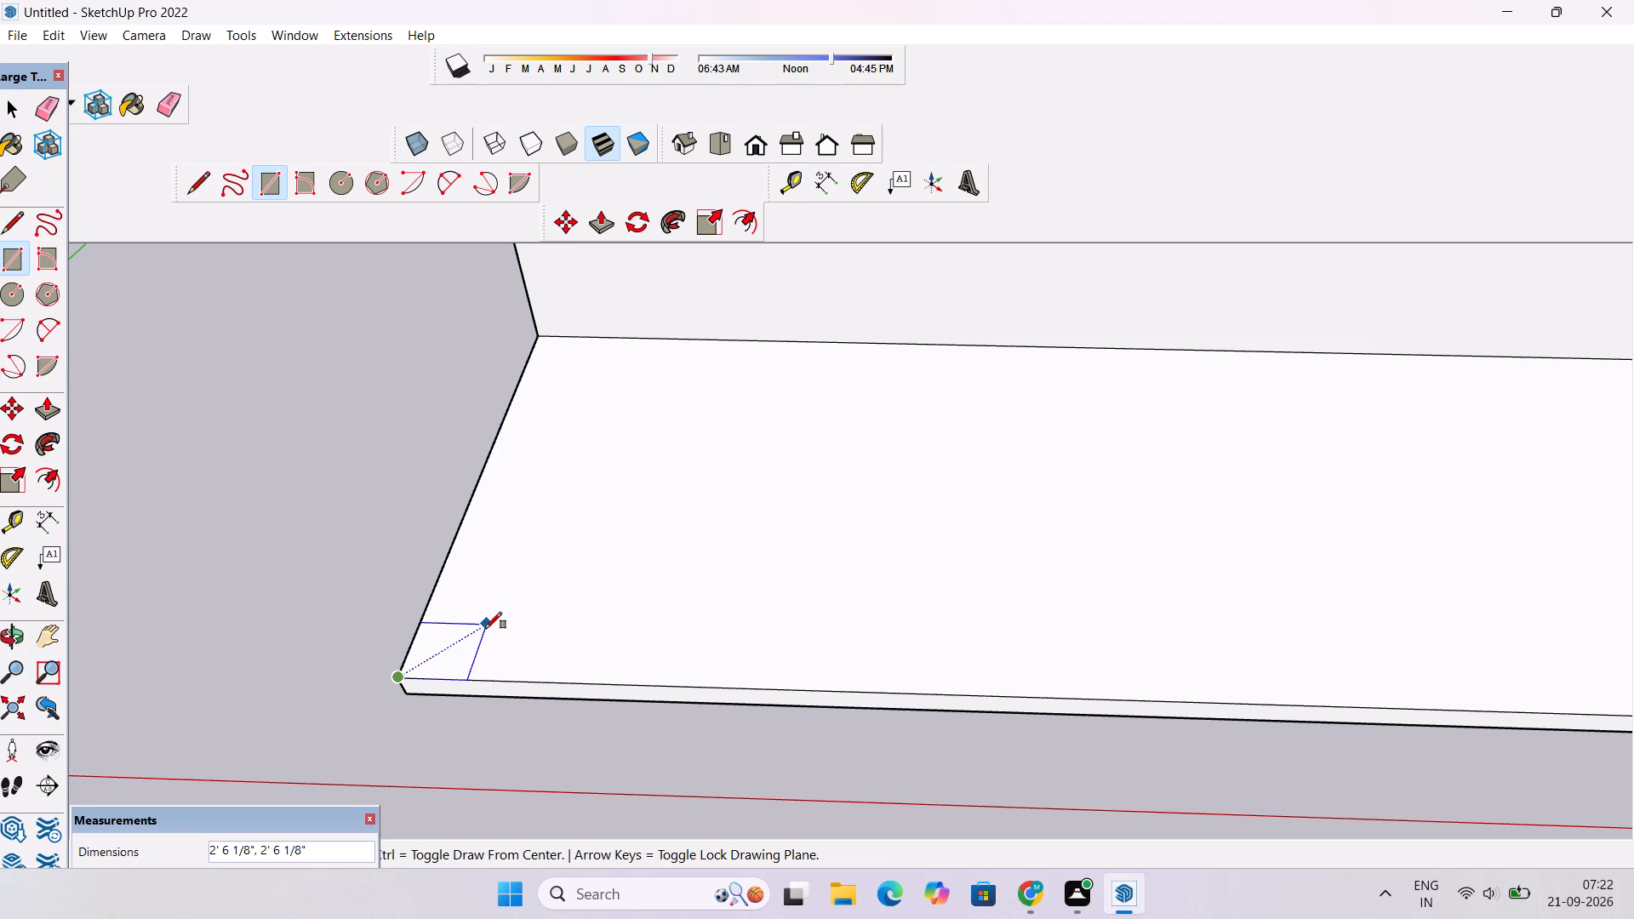
left_click(485, 629)
key("space")
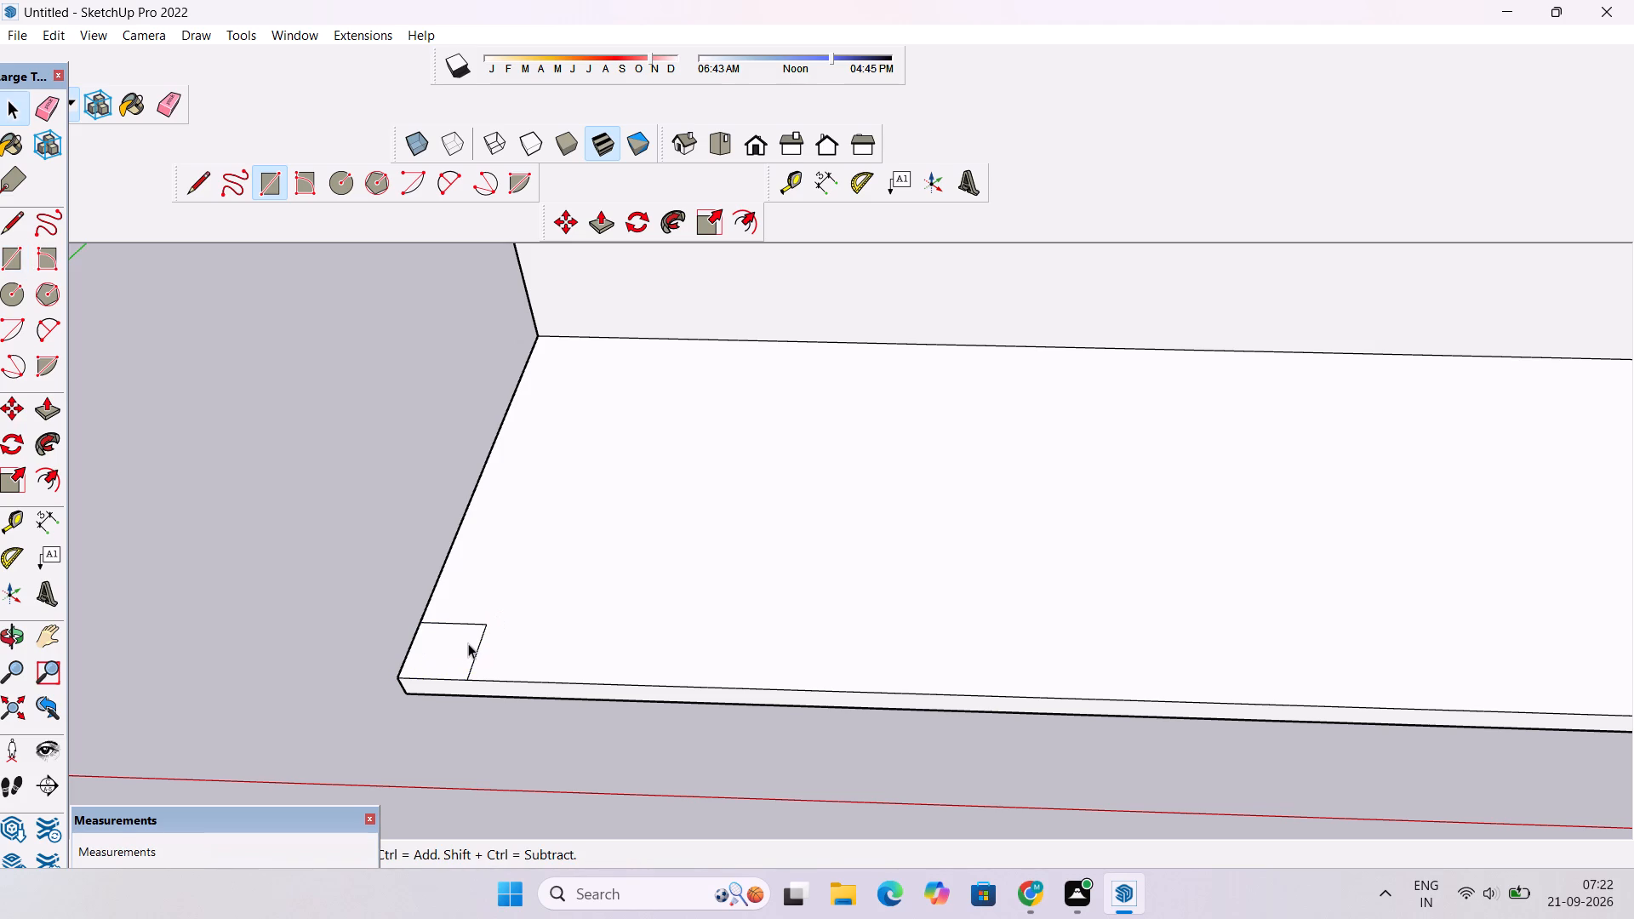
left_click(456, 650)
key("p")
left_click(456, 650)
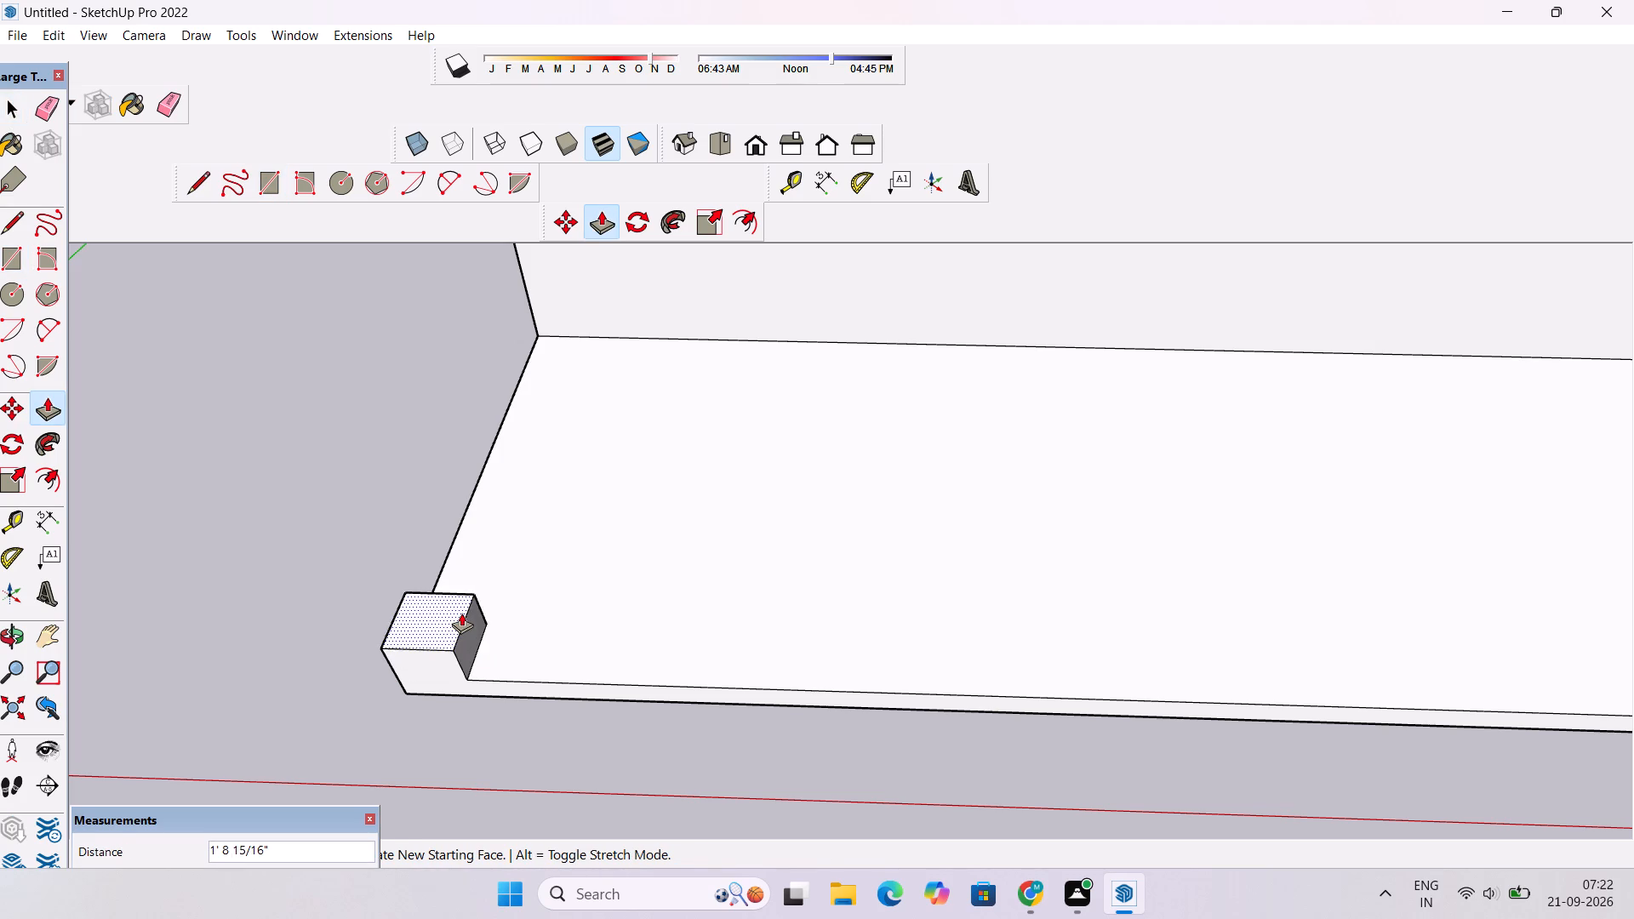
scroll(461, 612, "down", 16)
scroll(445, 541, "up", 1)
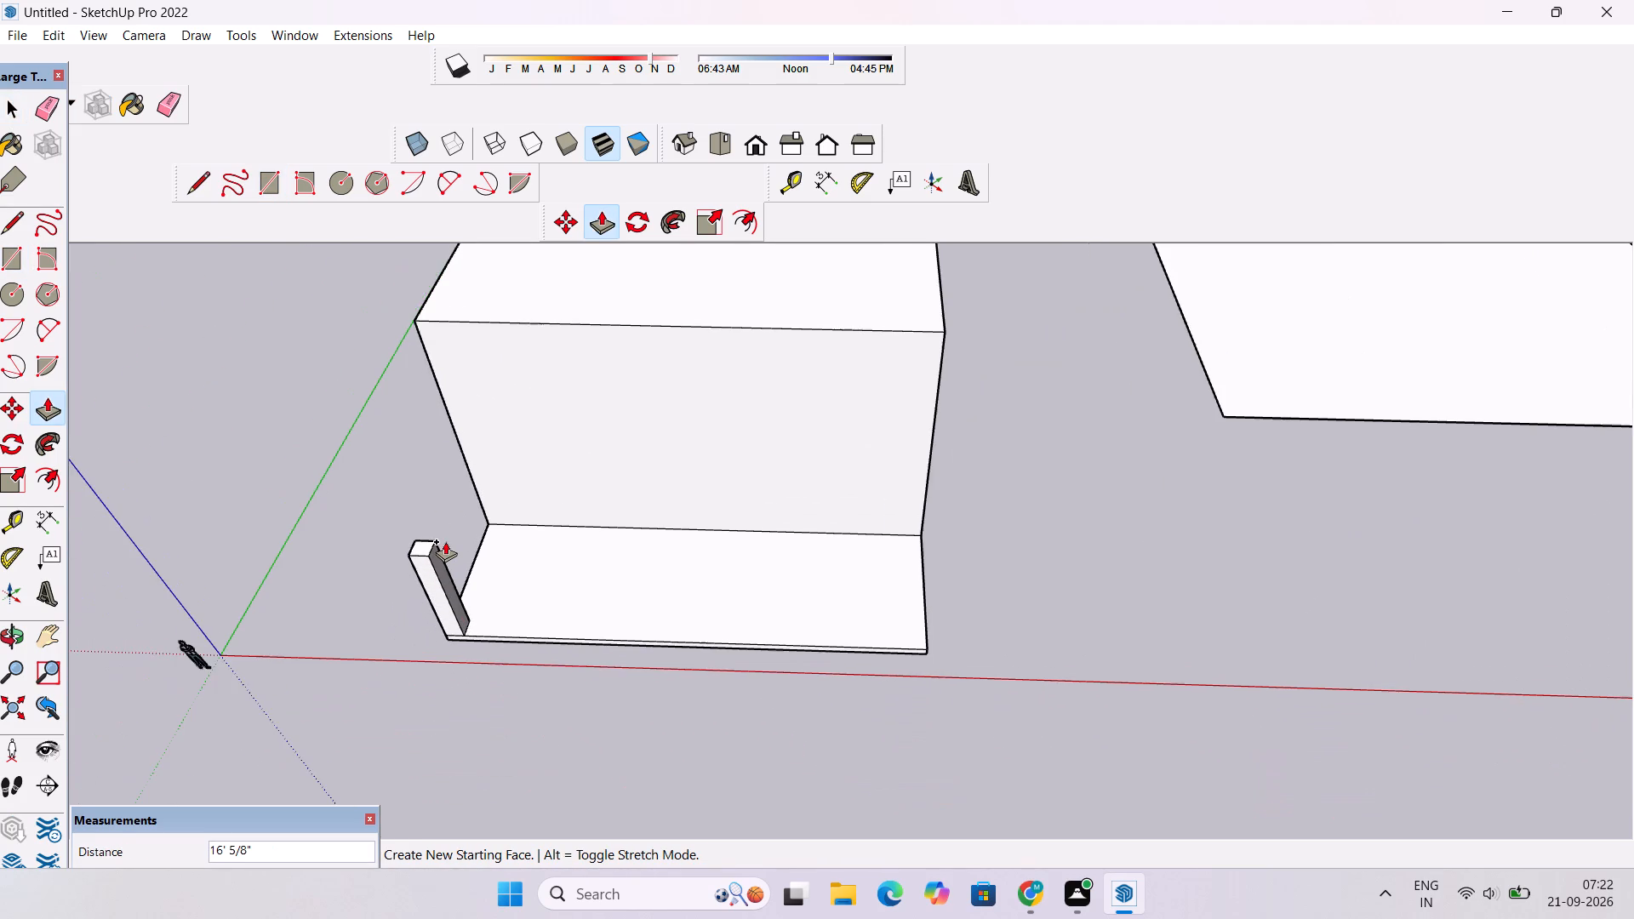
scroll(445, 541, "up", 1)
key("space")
Examine the raised block, the front slab with its corner square and the copied face from above, the front and oblique angles.
scroll(444, 579, "up", 1)
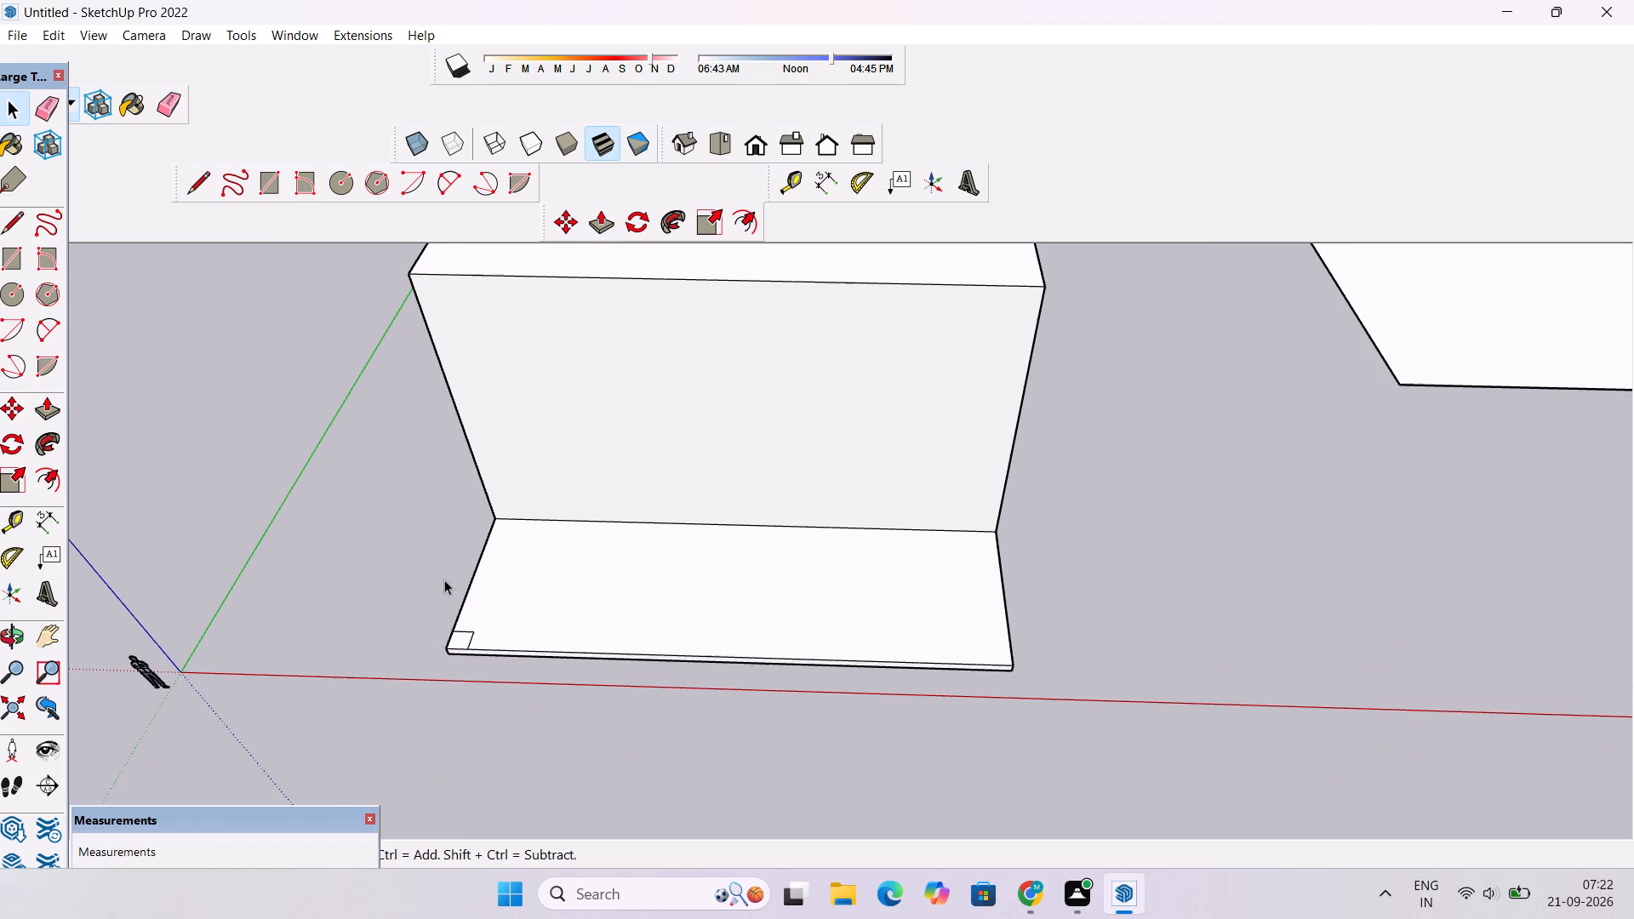
scroll(444, 579, "up", 2)
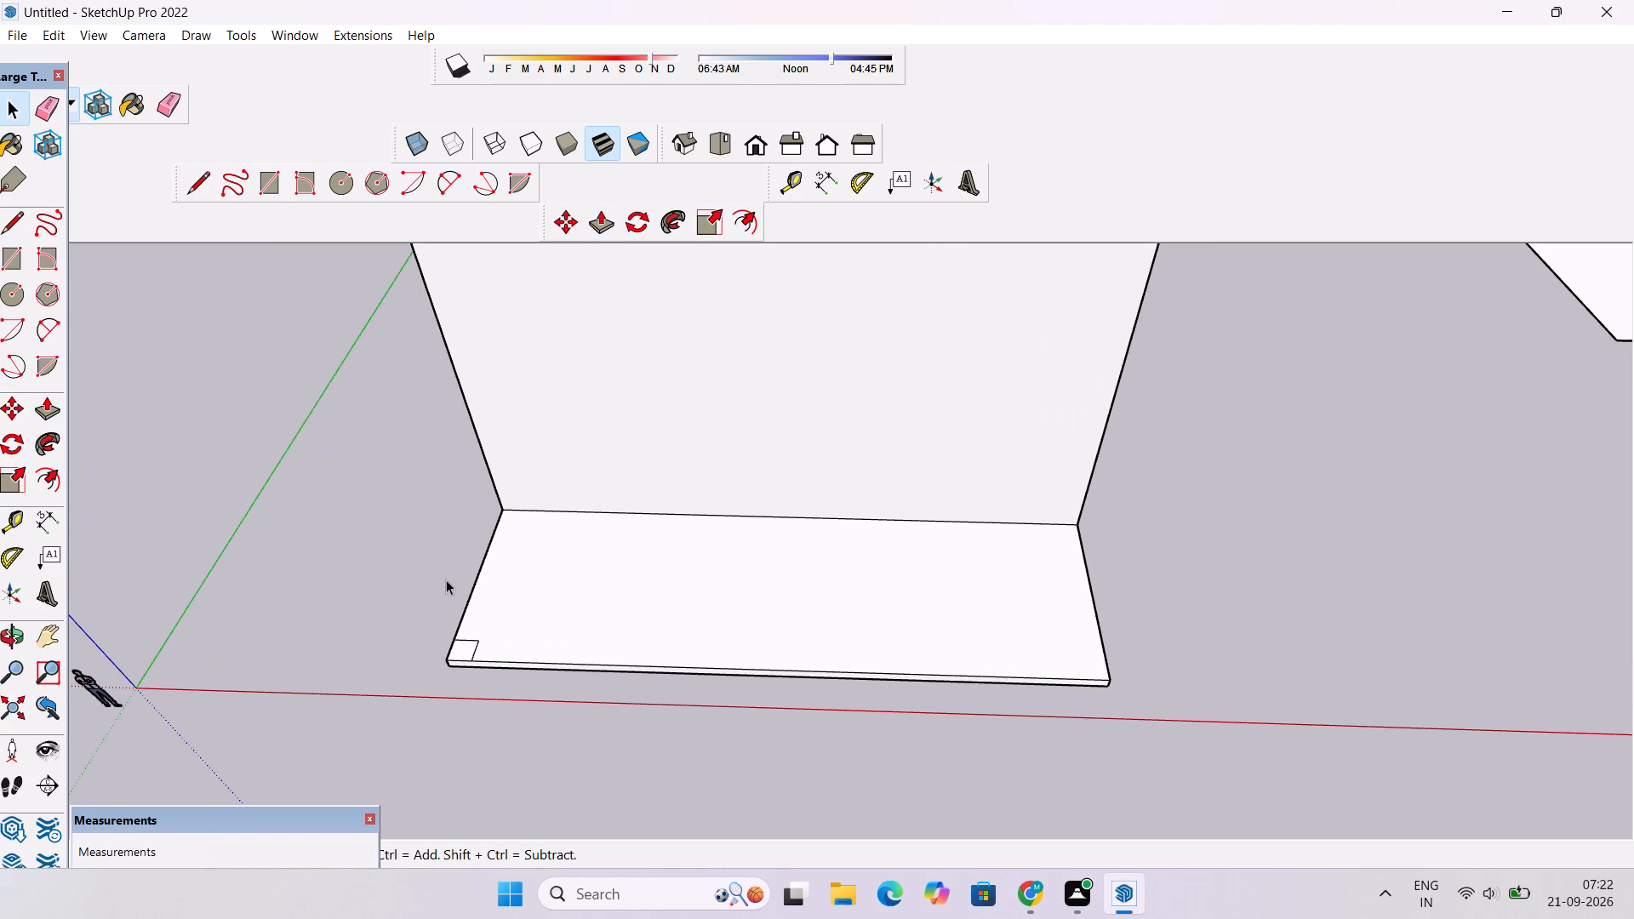
scroll(449, 598, "down", 4)
key("o")
left_click_drag(514, 744, 528, 644)
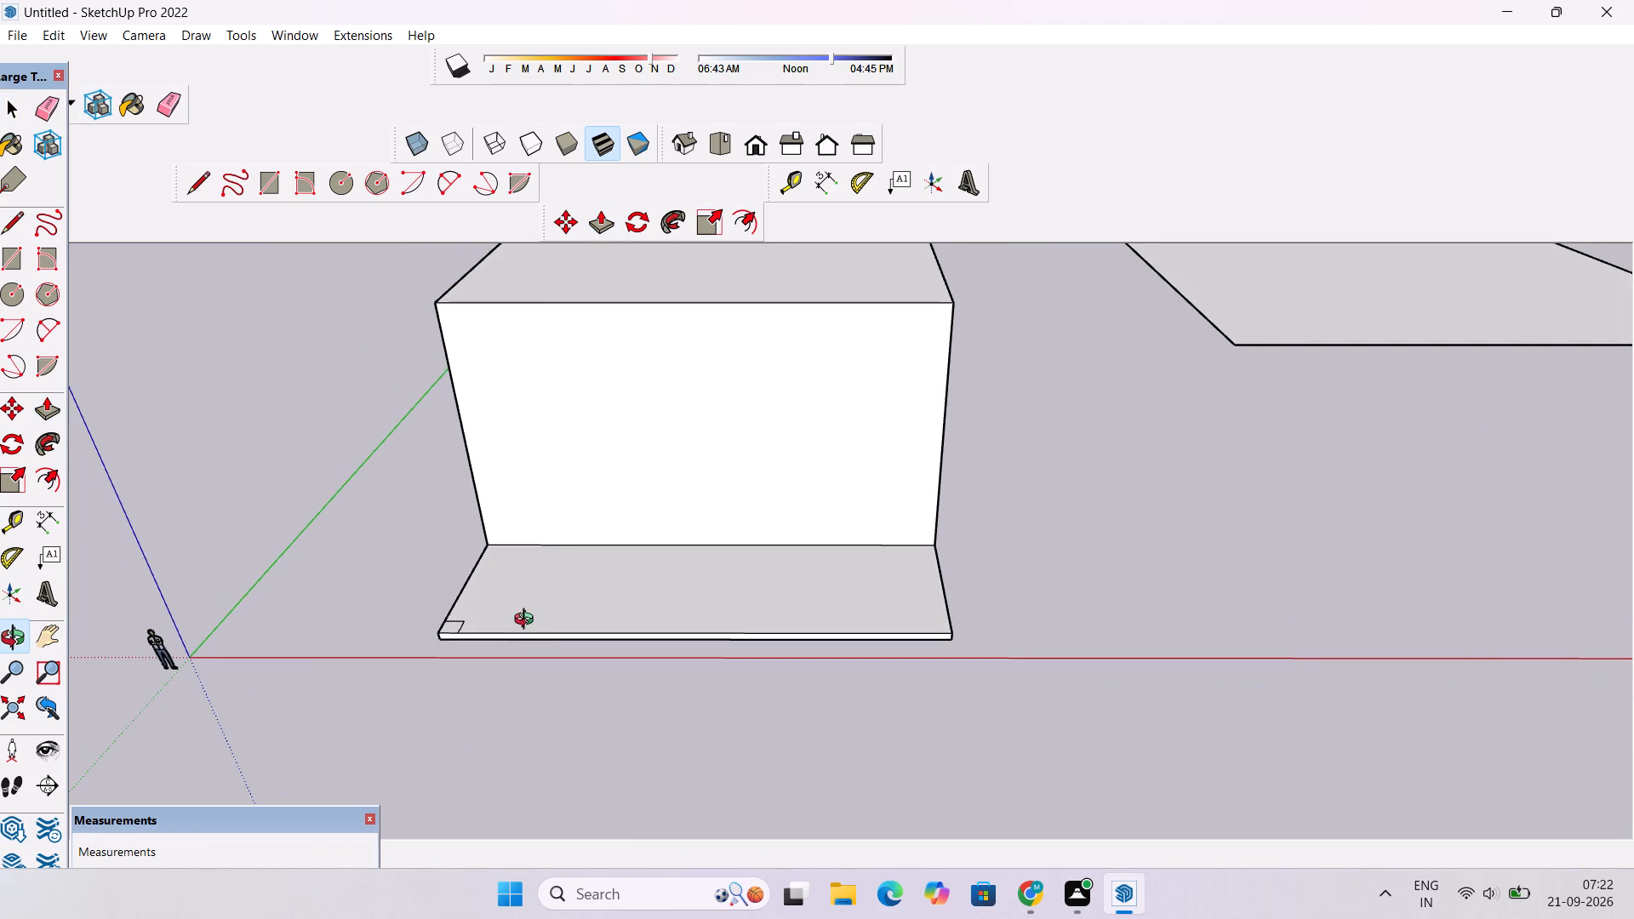
scroll(528, 619, "down", 1, "shift")
left_click_drag(528, 619, 564, 687, "shift")
scroll(571, 649, "down", 5)
left_click_drag(569, 641, 584, 737)
scroll(592, 610, "up", 4)
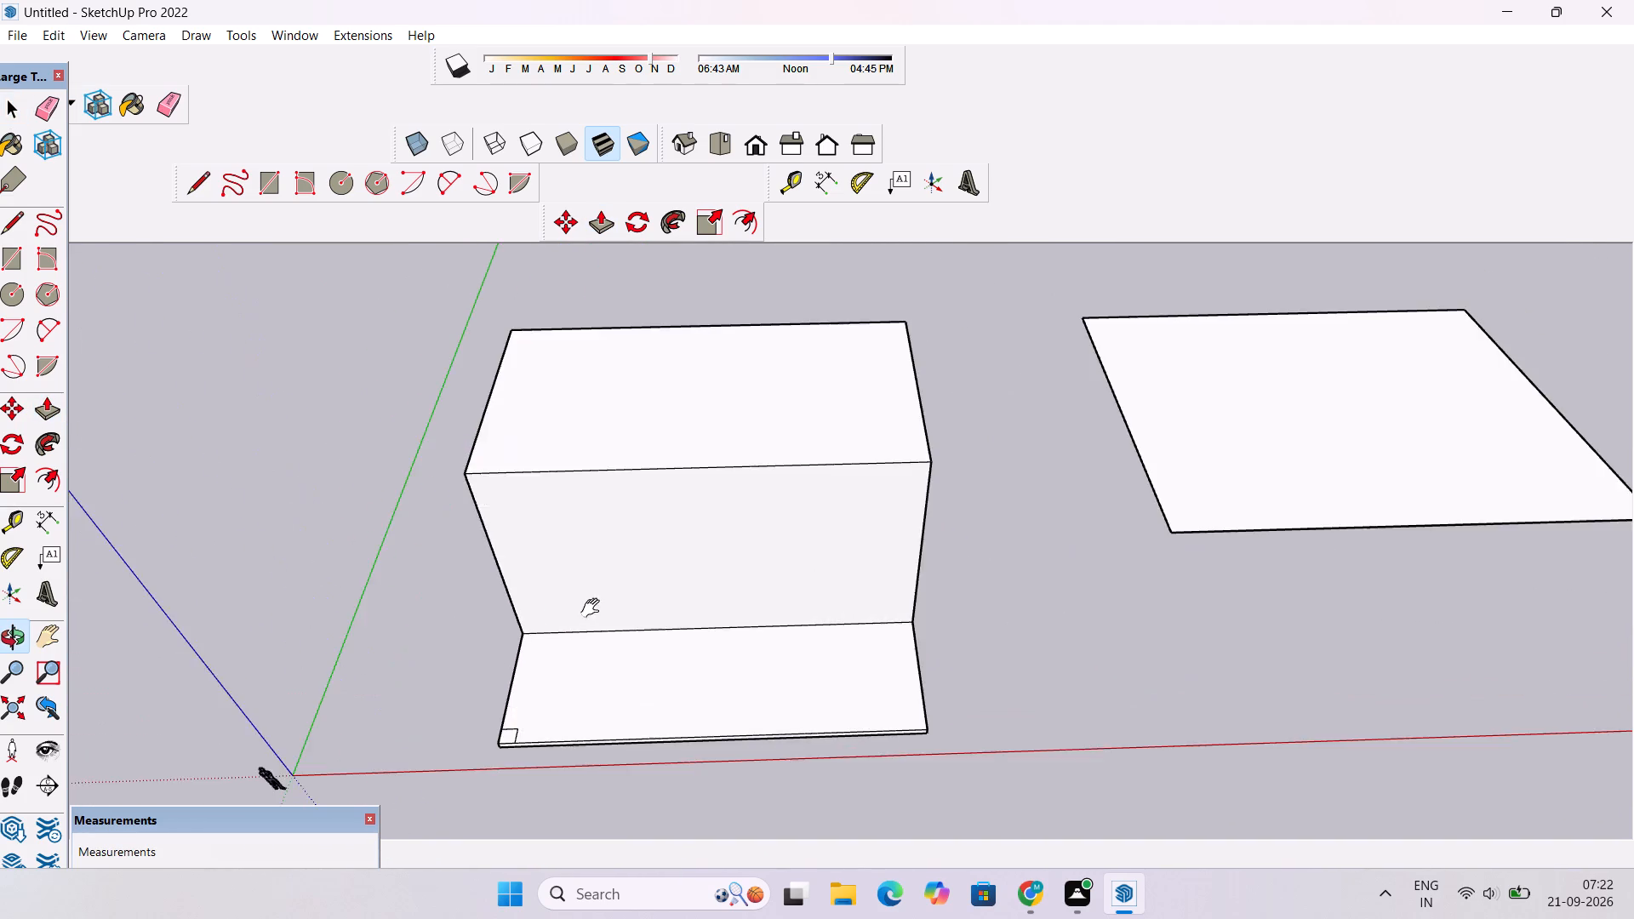
left_click_drag(595, 608, 448, 646, "shift")
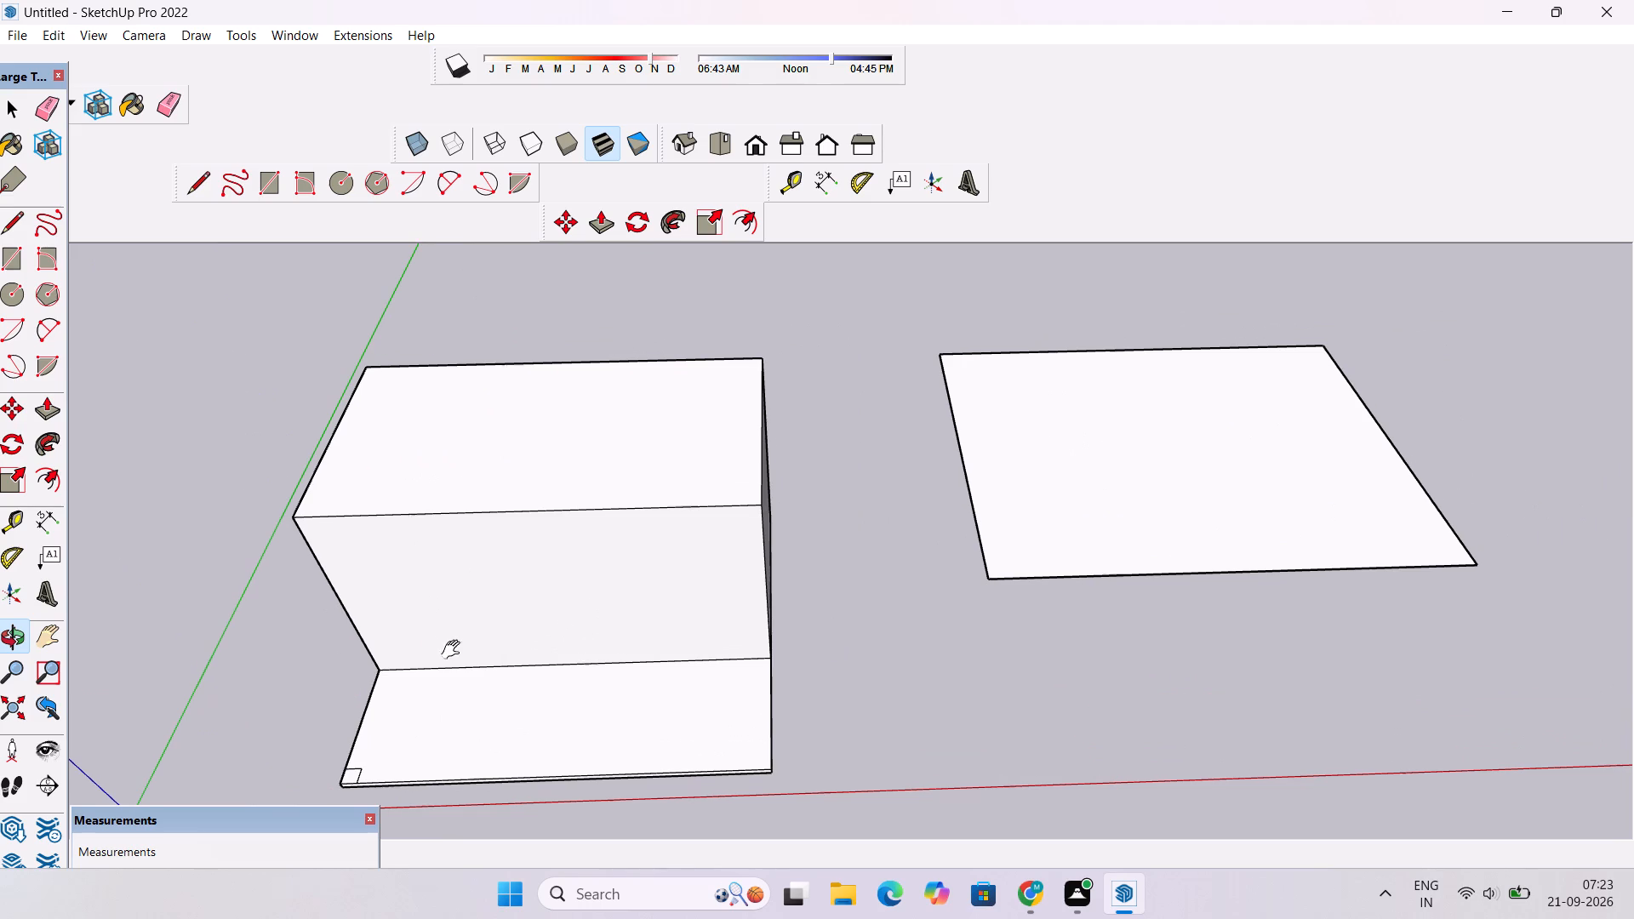
left_click_drag(454, 650, 539, 663, "shift")
scroll(539, 662, "down", 5)
left_click_drag(557, 762, 536, 664)
scroll(538, 654, "up", 4)
left_click_drag(587, 750, 578, 723, "shift")
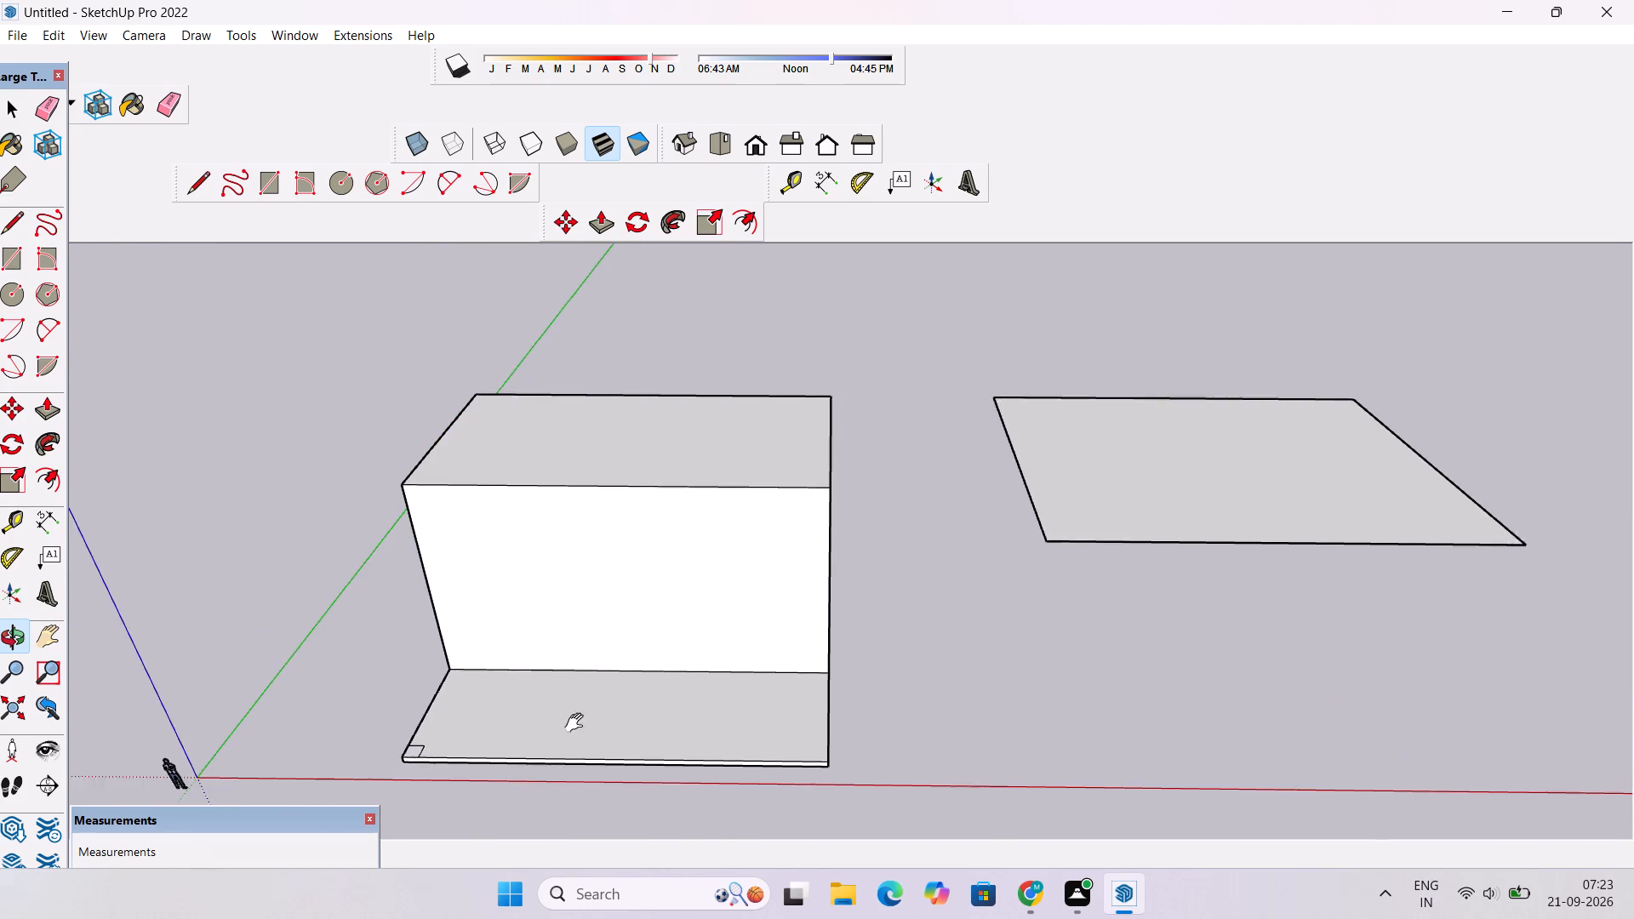
left_click_drag(578, 723, 570, 707, "shift")
scroll(527, 621, "down", 6)
left_click_drag(619, 585, 620, 767)
scroll(586, 474, "up", 5)
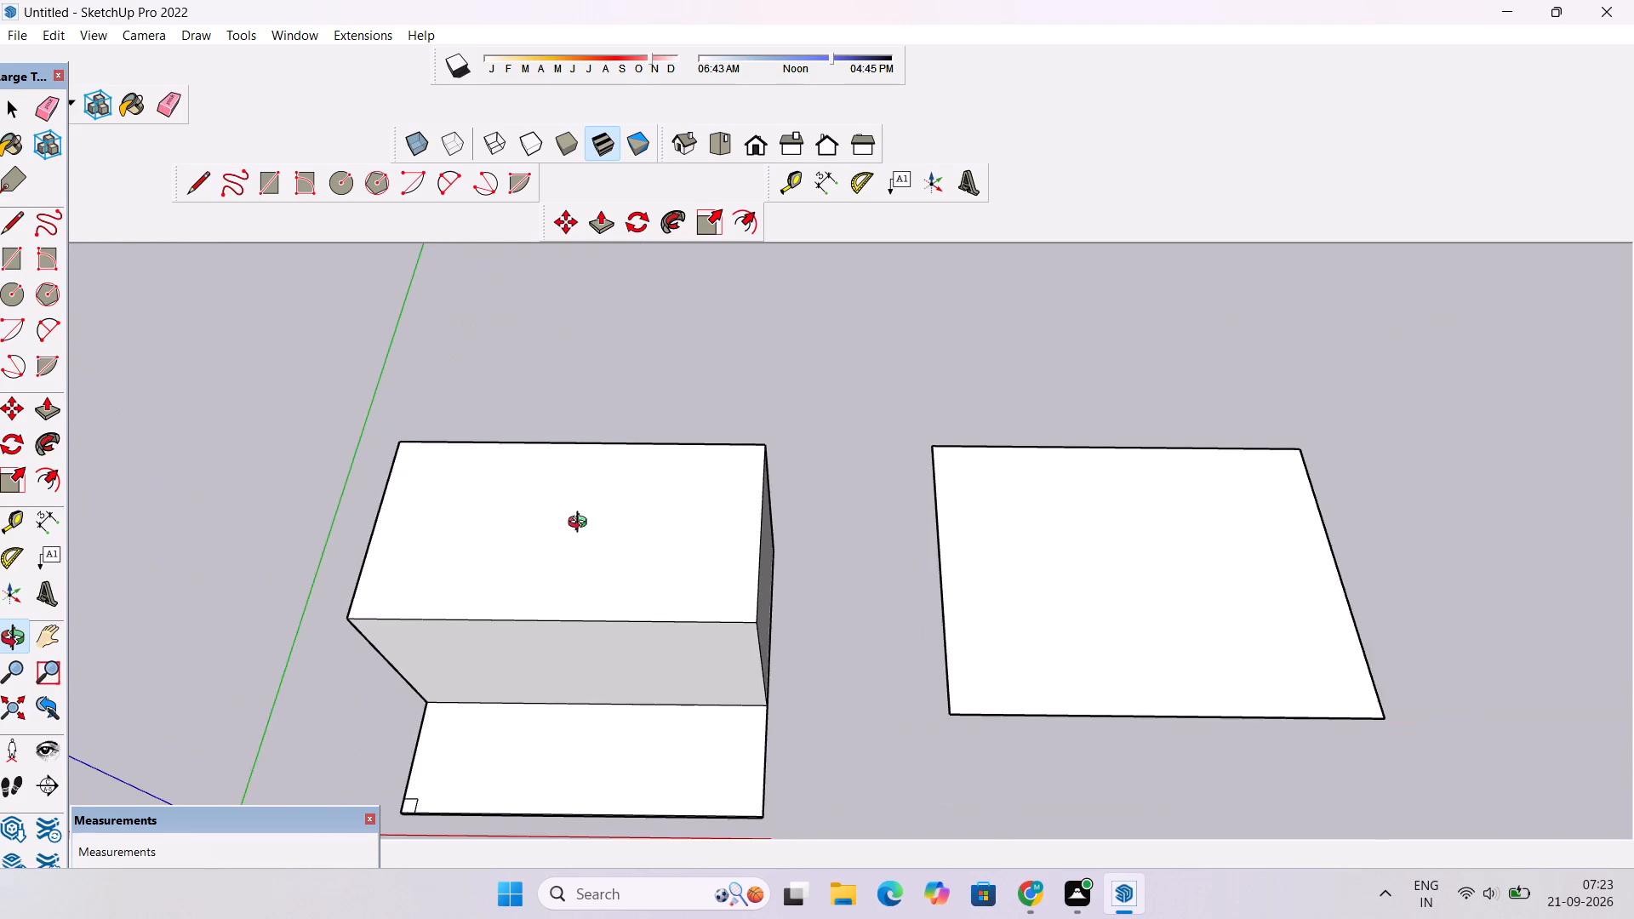
left_click_drag(563, 574, 711, 574, "shift")
scroll(711, 574, "up", 3)
left_click_drag(711, 574, 706, 519, "shift")
scroll(706, 519, "down", 4)
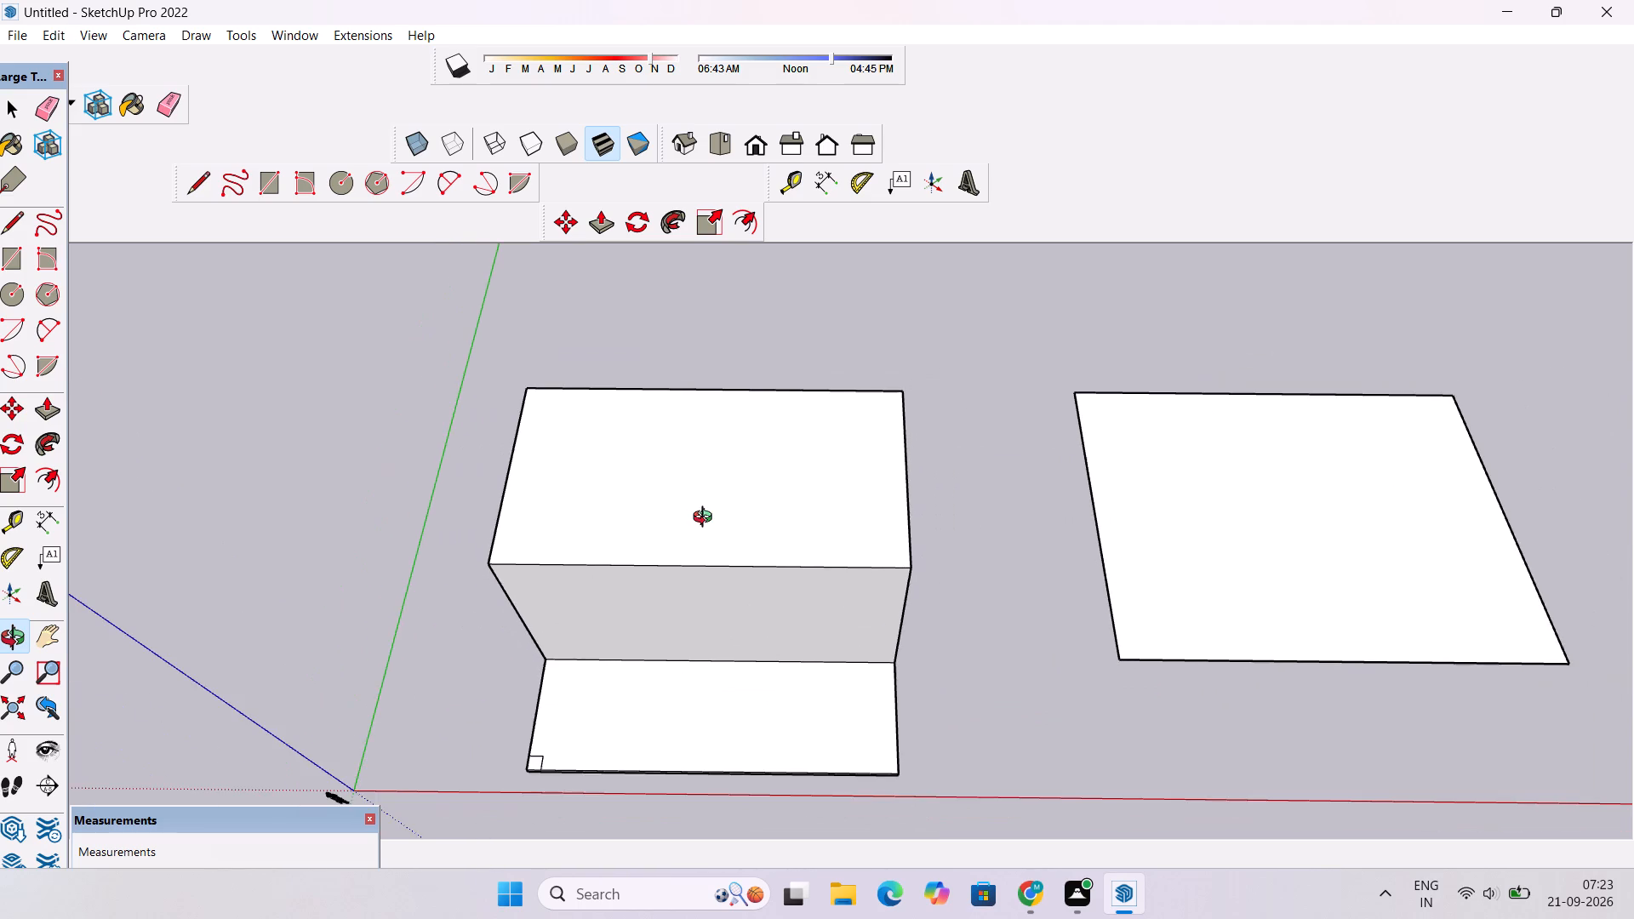
left_click_drag(706, 519, 698, 545, "shift")
scroll(698, 545, "down", 5)
left_click_drag(693, 586, 711, 537, "shift")
scroll(711, 529, "up", 5)
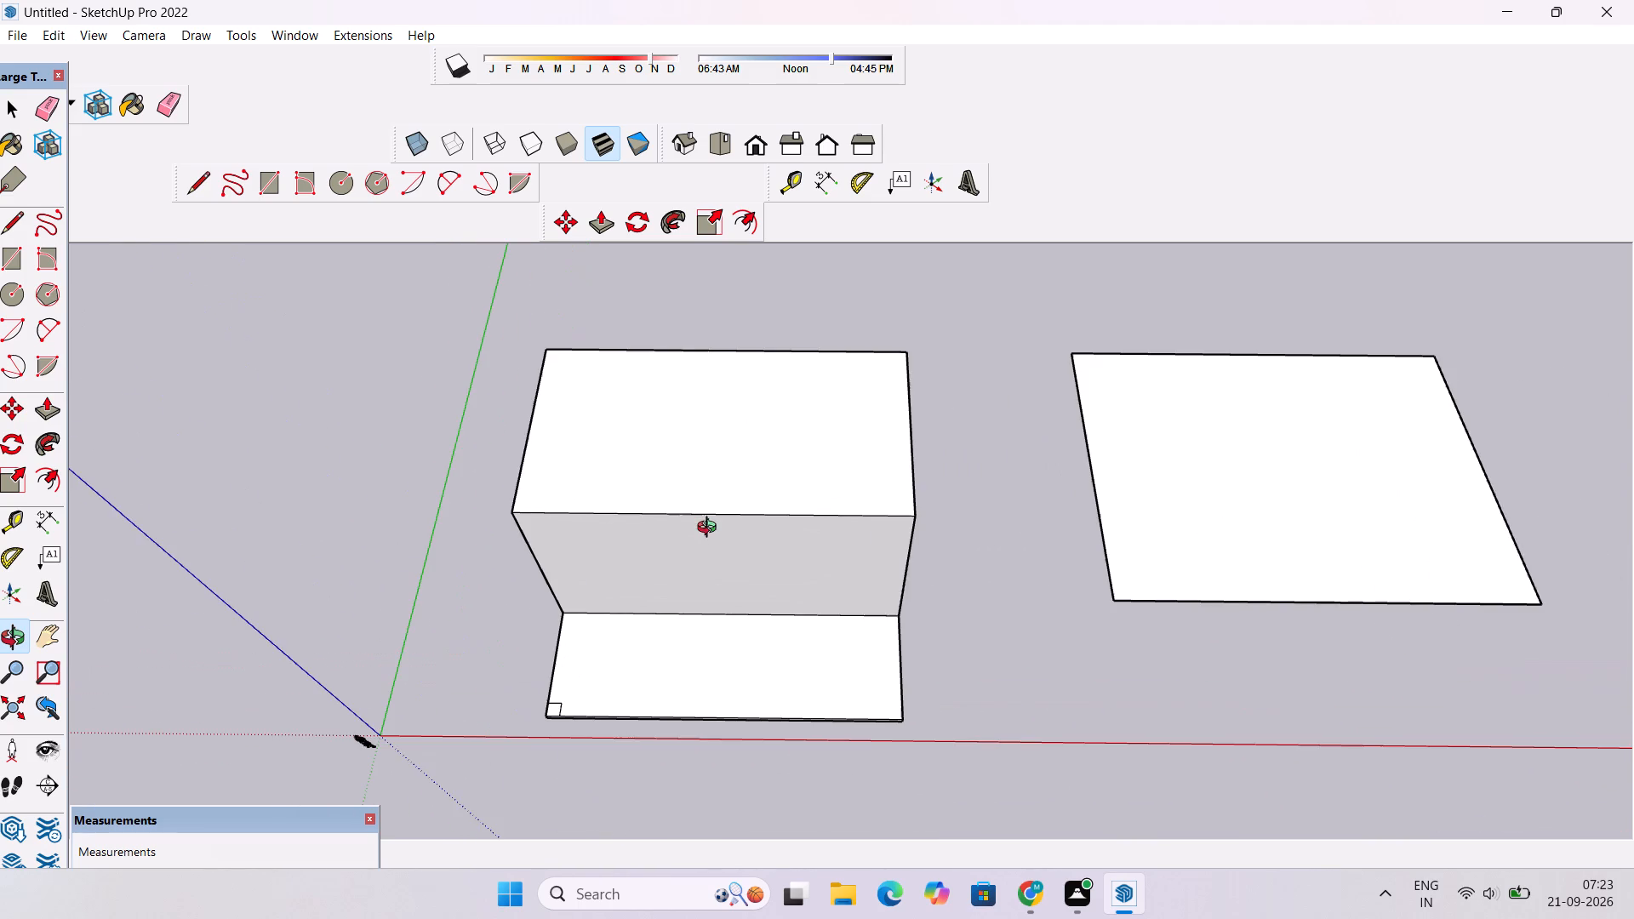
left_click_drag(734, 545, 649, 587, "shift")
scroll(647, 607, "up", 4)
left_click_drag(649, 658, 654, 631)
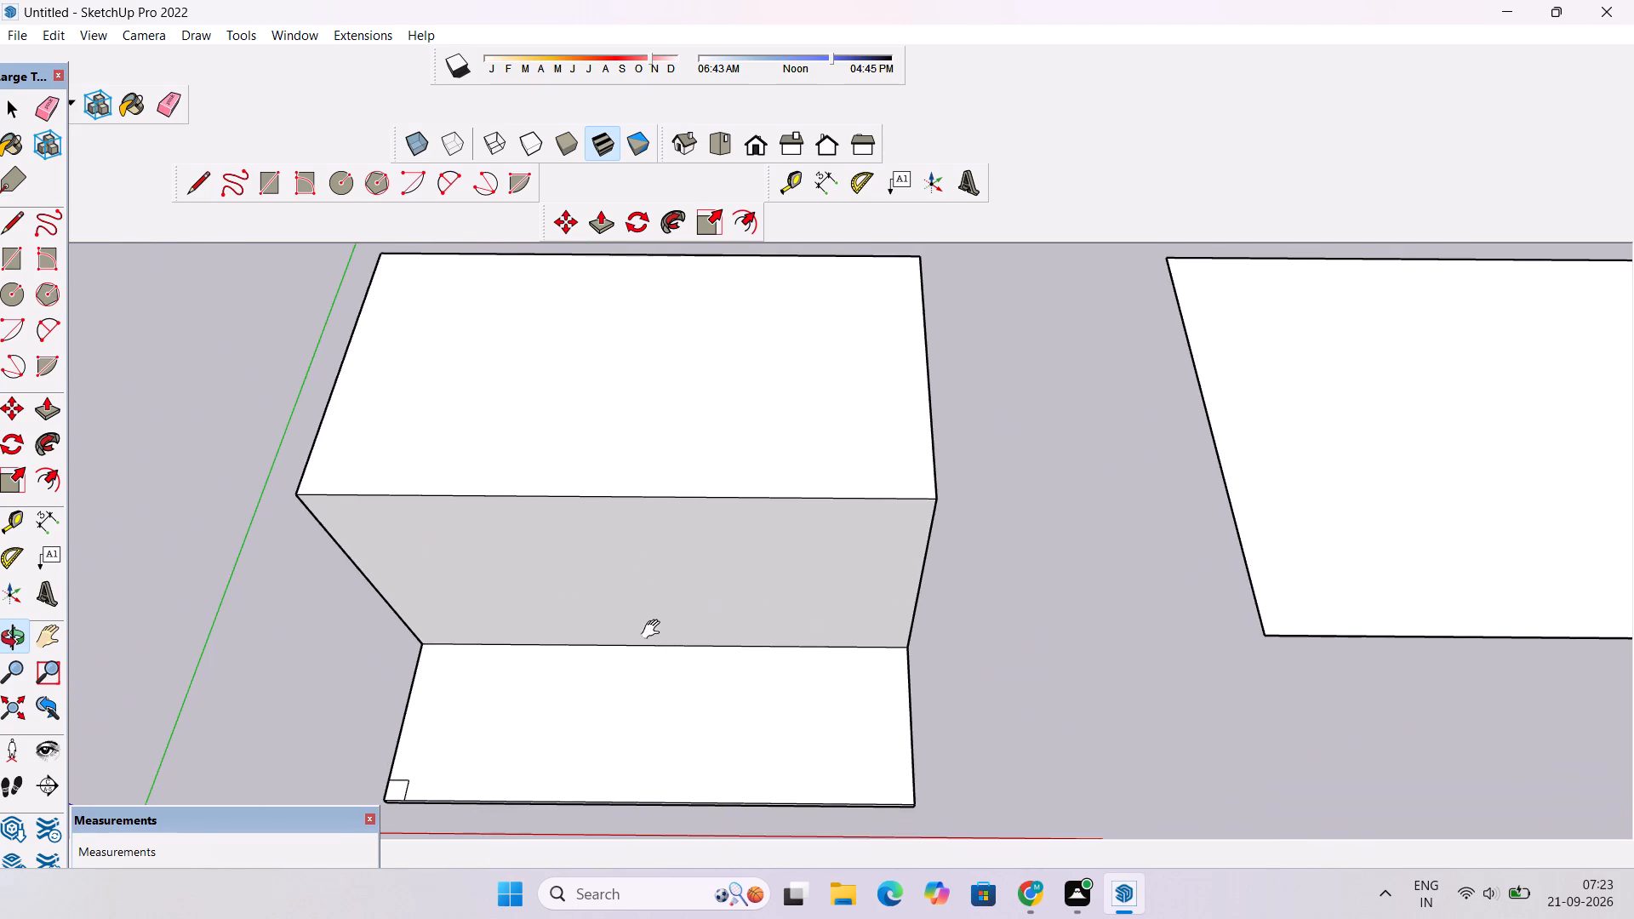
scroll(654, 630, "down", 4)
left_click_drag(632, 725, 639, 450)
scroll(641, 454, "up", 4)
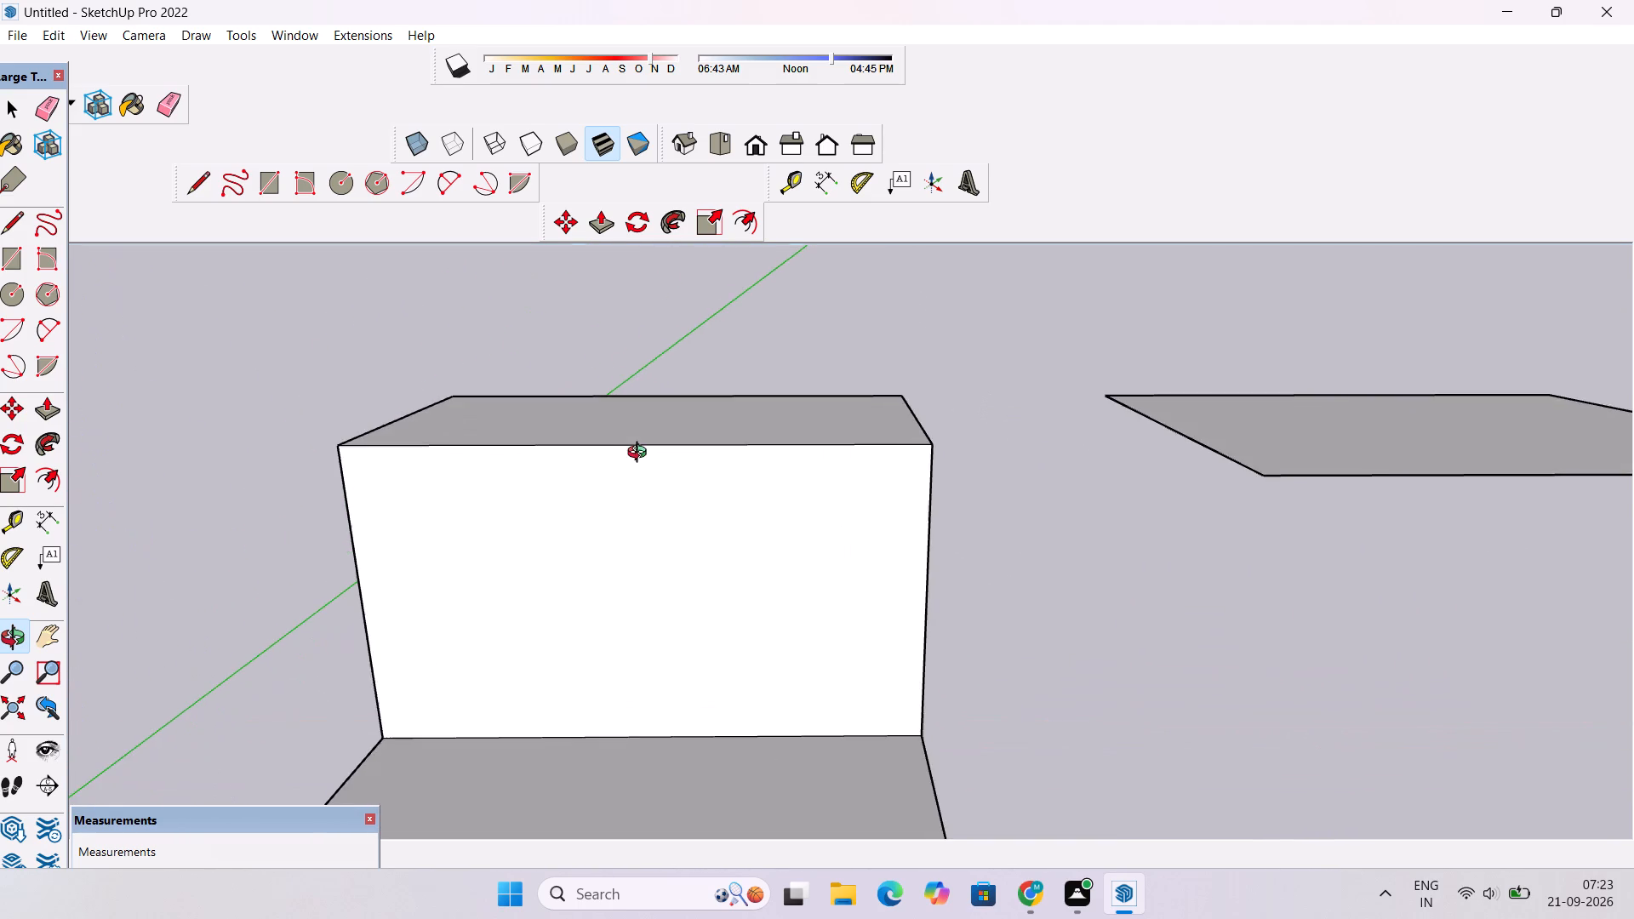
left_click_drag(642, 454, 610, 687)
scroll(594, 597, "down", 7)
left_click_drag(596, 607, 660, 522, "shift")
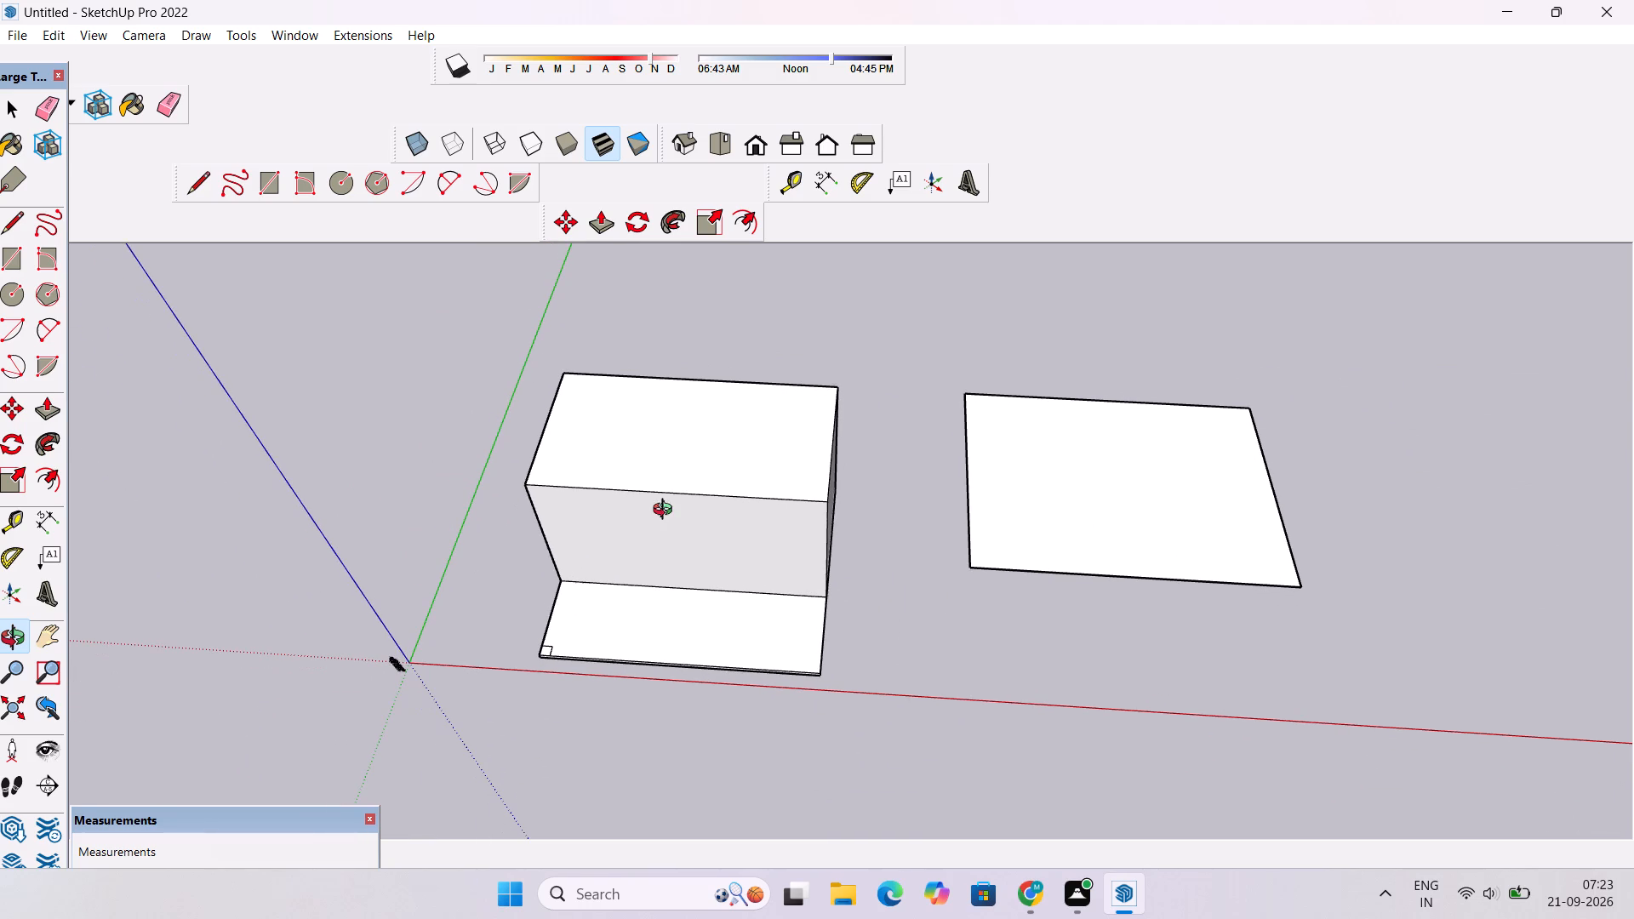
scroll(668, 488, "up", 5)
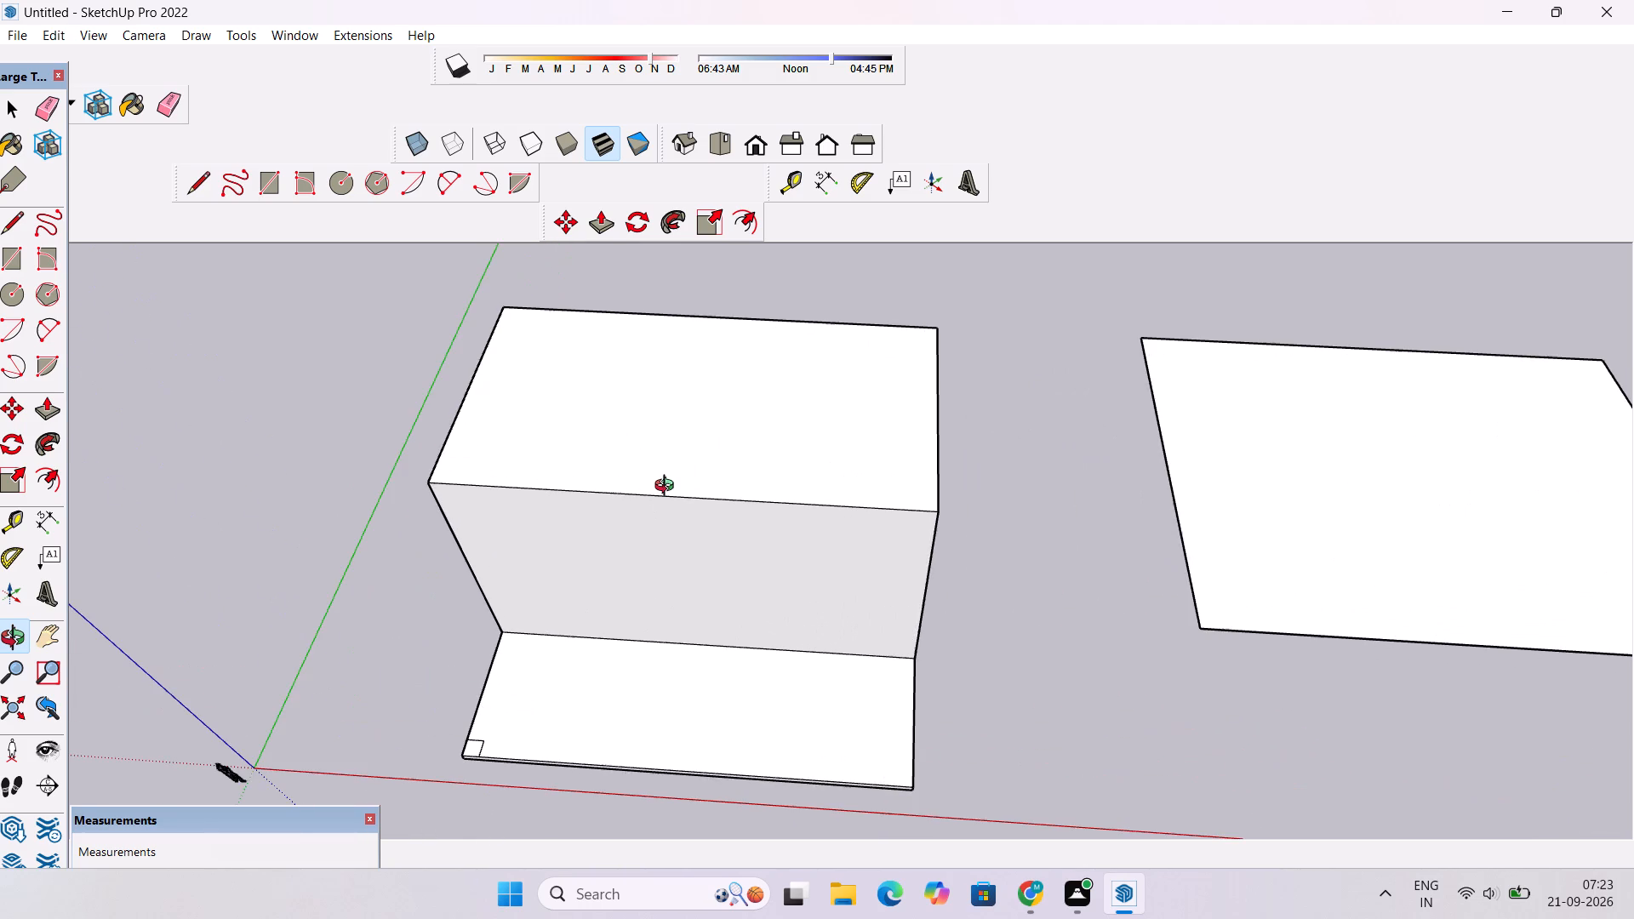
scroll(668, 488, "down", 3)
left_click_drag(667, 488, 679, 519, "shift")
scroll(680, 517, "down", 6)
left_click_drag(686, 508, 716, 616)
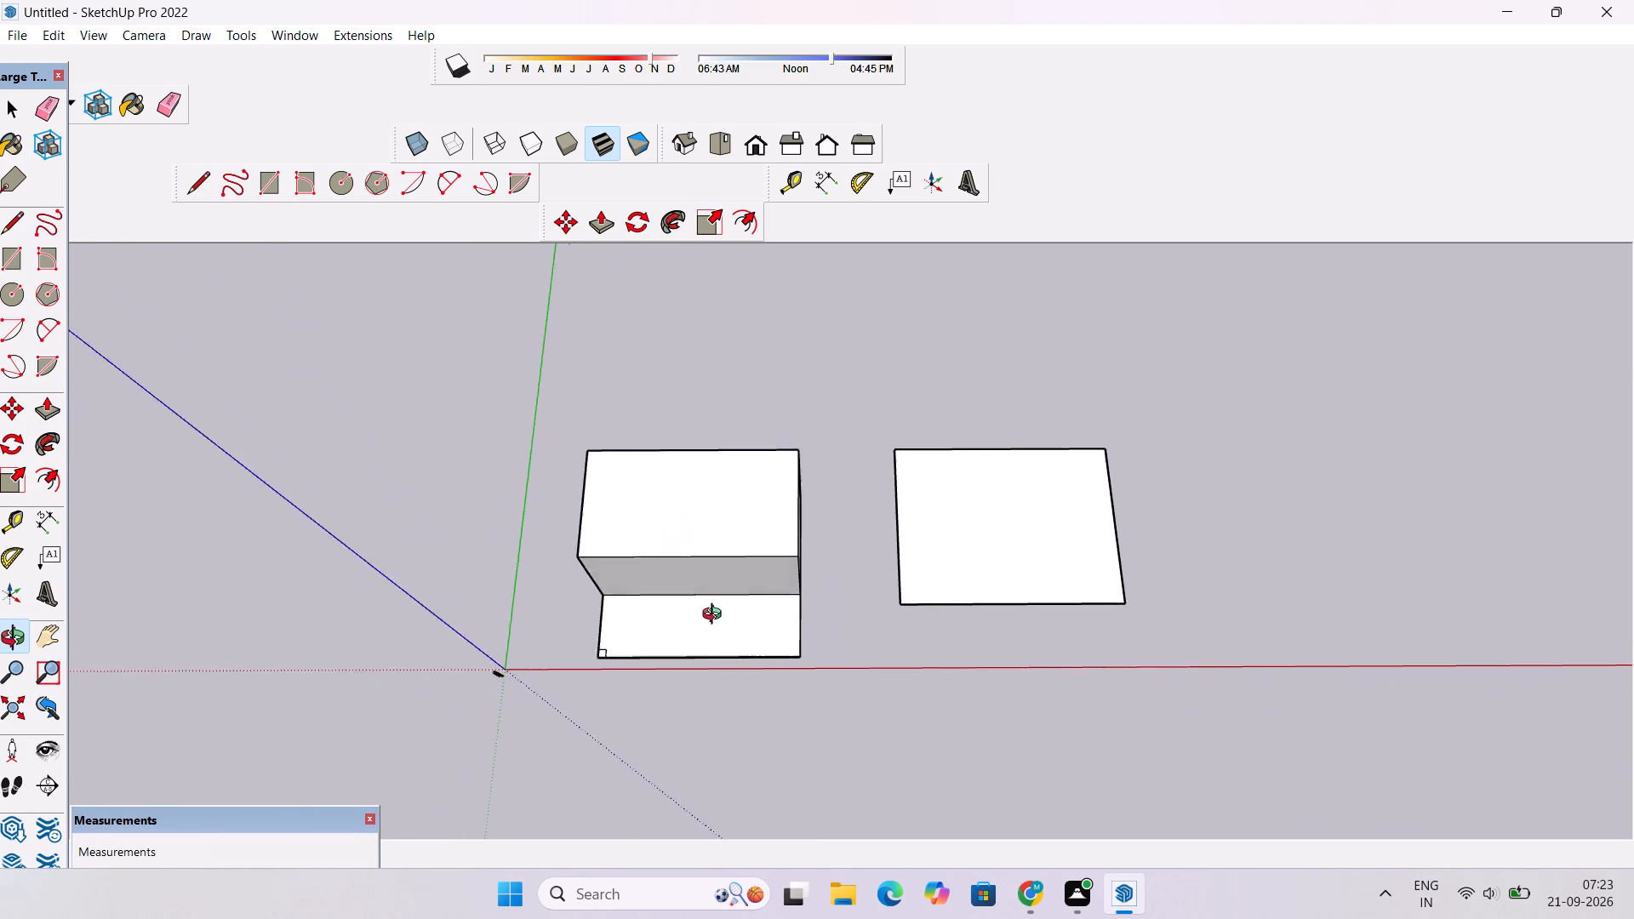
left_click_drag(716, 616, 650, 626)
scroll(654, 538, "up", 4)
left_click_drag(700, 598, 740, 523, "shift")
left_click_drag(654, 610, 791, 547)
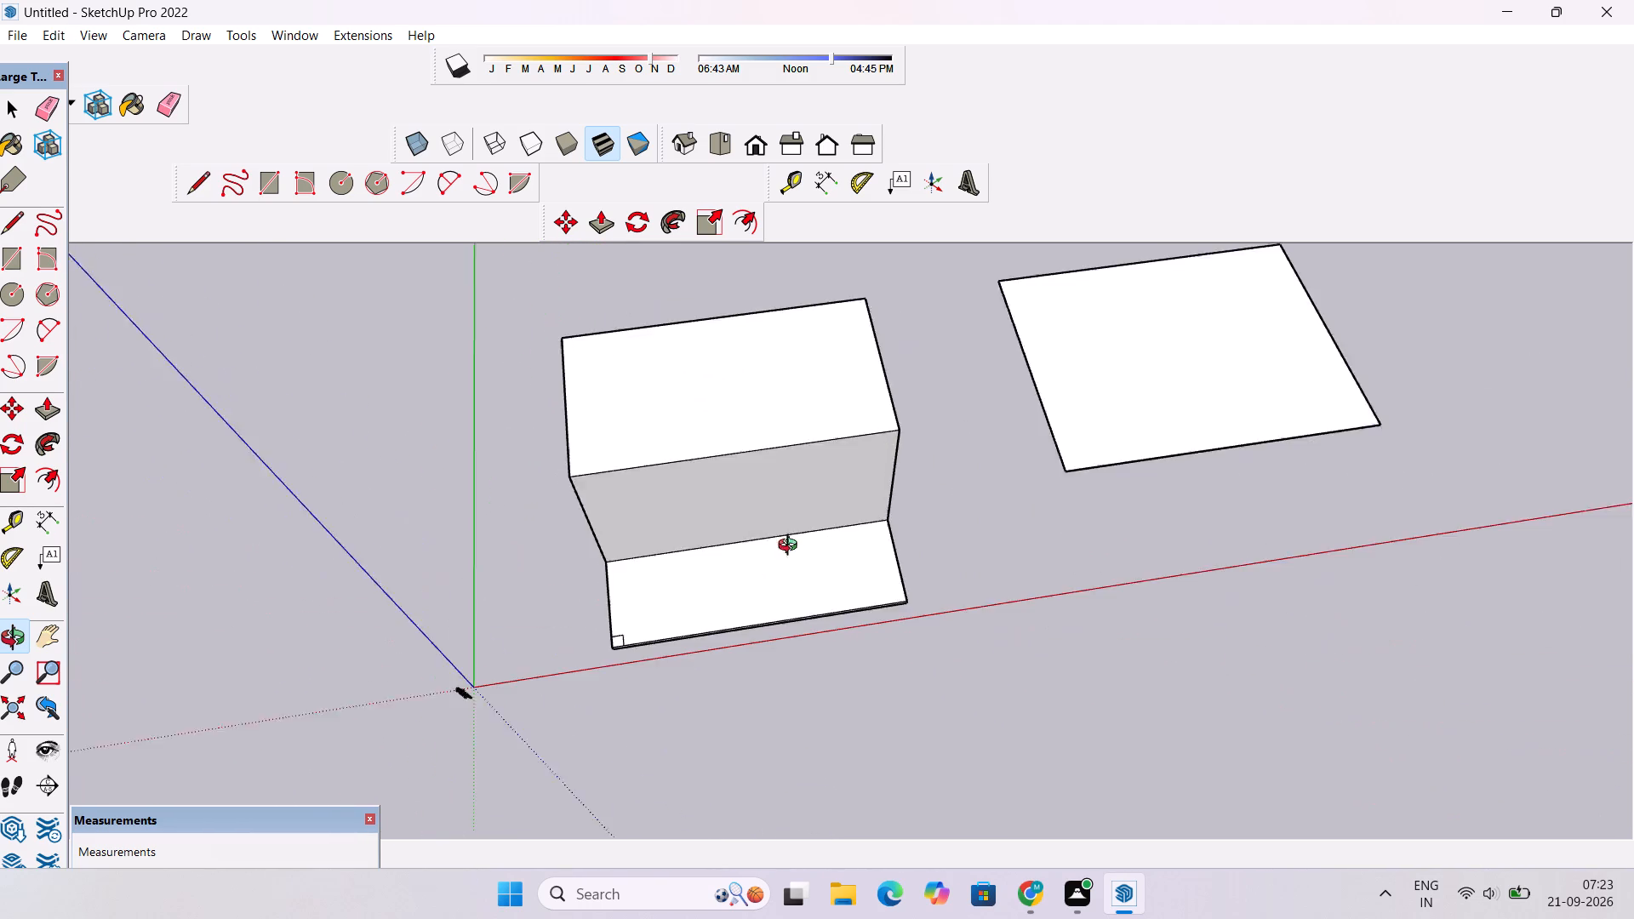
left_click_drag(791, 547, 757, 420)
left_click_drag(792, 505, 659, 475)
left_click_drag(690, 462, 715, 584)
scroll(717, 579, "down", 3, "shift")
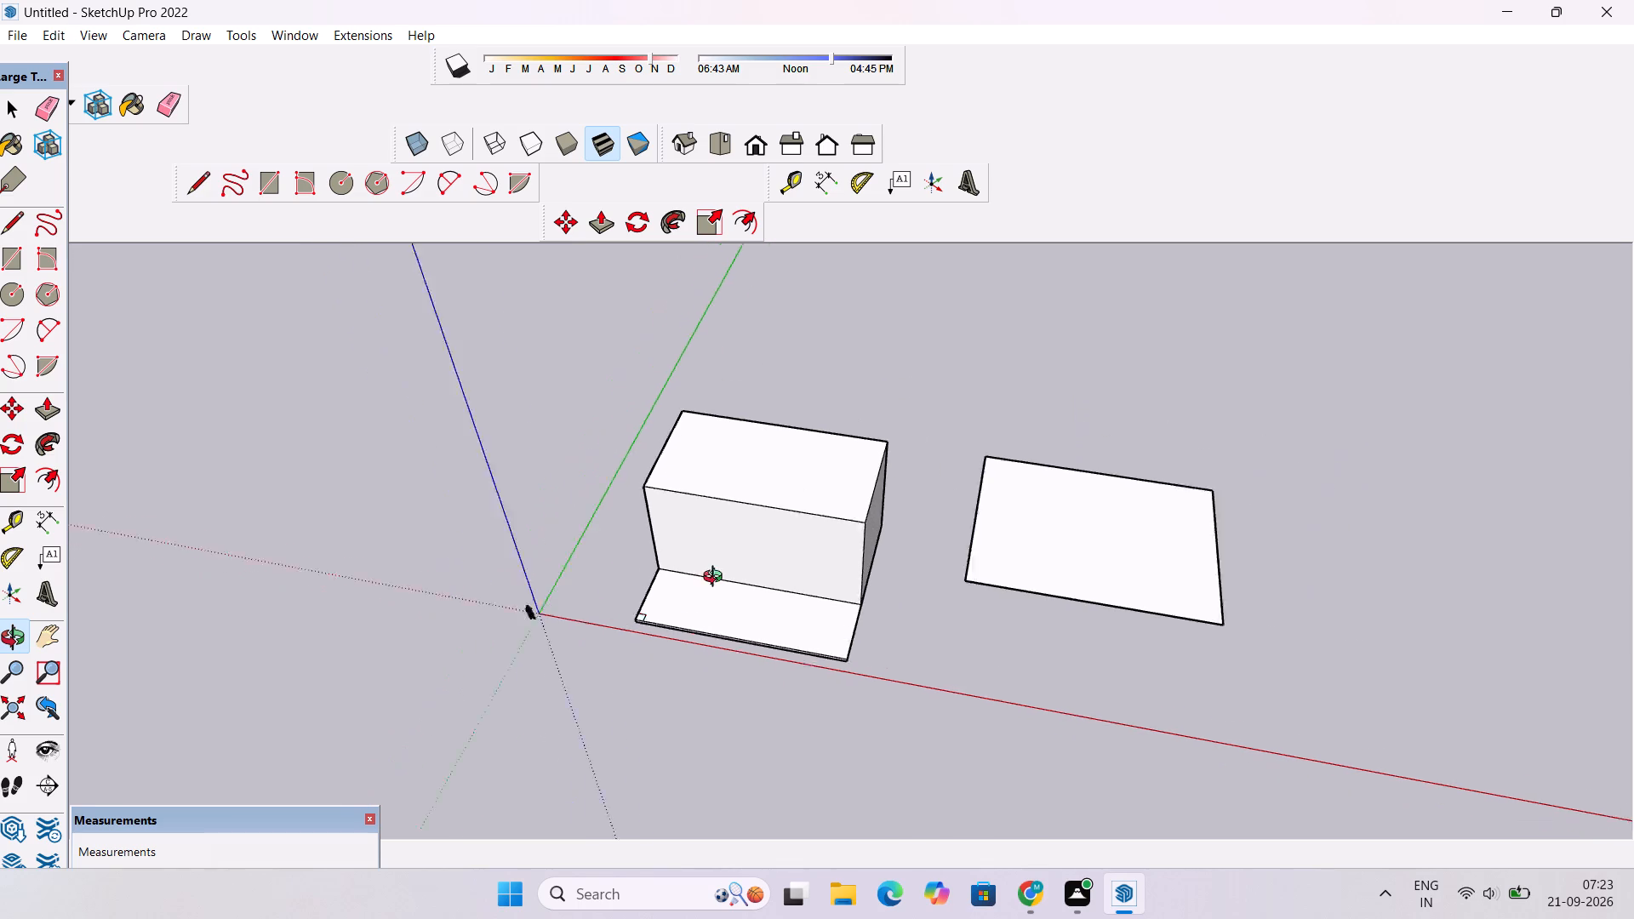
scroll(717, 579, "down", 3, "shift")
left_click_drag(682, 600, 799, 533)
scroll(804, 513, "up", 9)
scroll(804, 513, "down", 7)
left_click_drag(808, 583, 751, 626)
left_click_drag(770, 601, 785, 540)
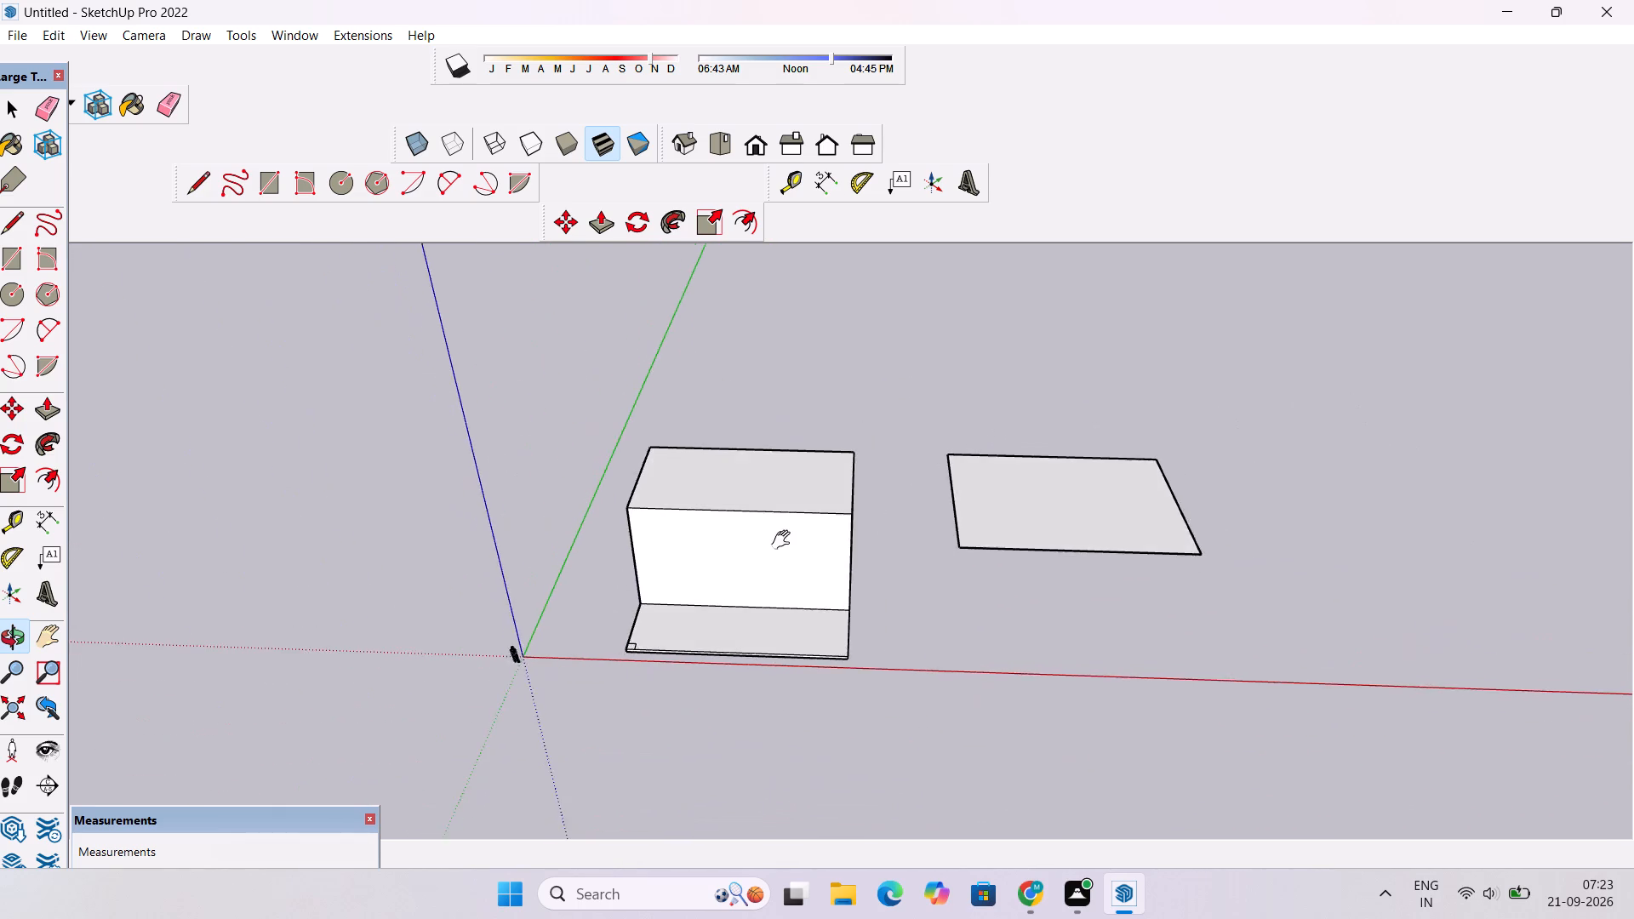
left_click_drag(785, 540, 729, 547)
scroll(705, 561, "up", 1)
left_click_drag(705, 561, 701, 590, "shift")
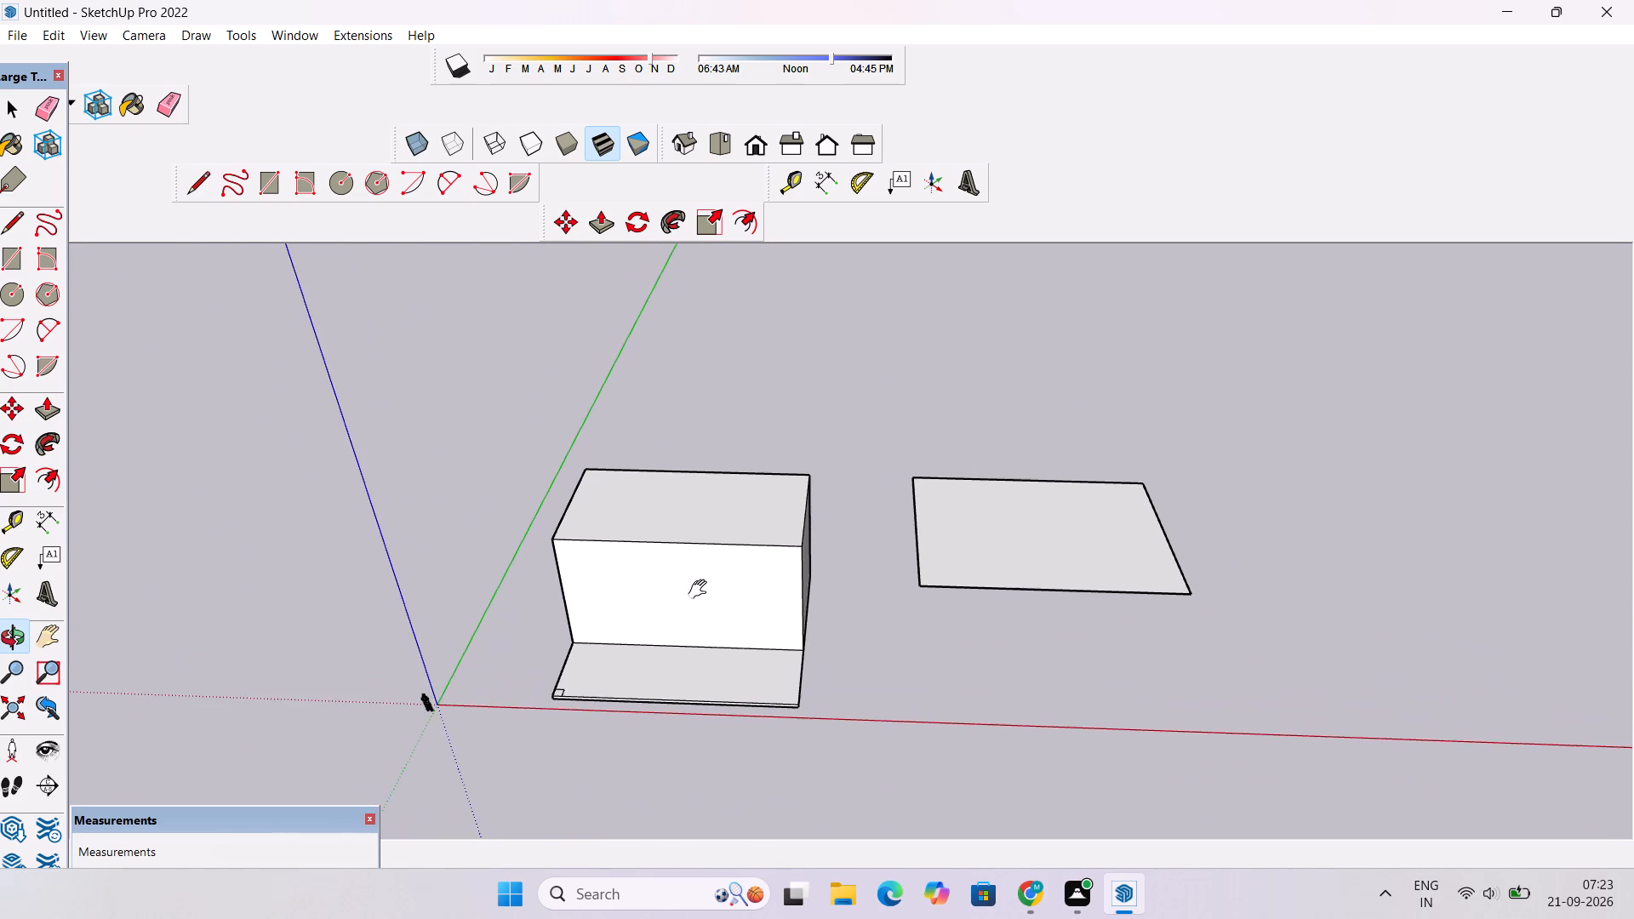
scroll(700, 590, "down", 2)
left_click_drag(708, 582, 579, 580, "shift")
scroll(574, 569, "down", 3, "shift")
left_click_drag(574, 568, 601, 635, "shift")
scroll(586, 587, "up", 5)
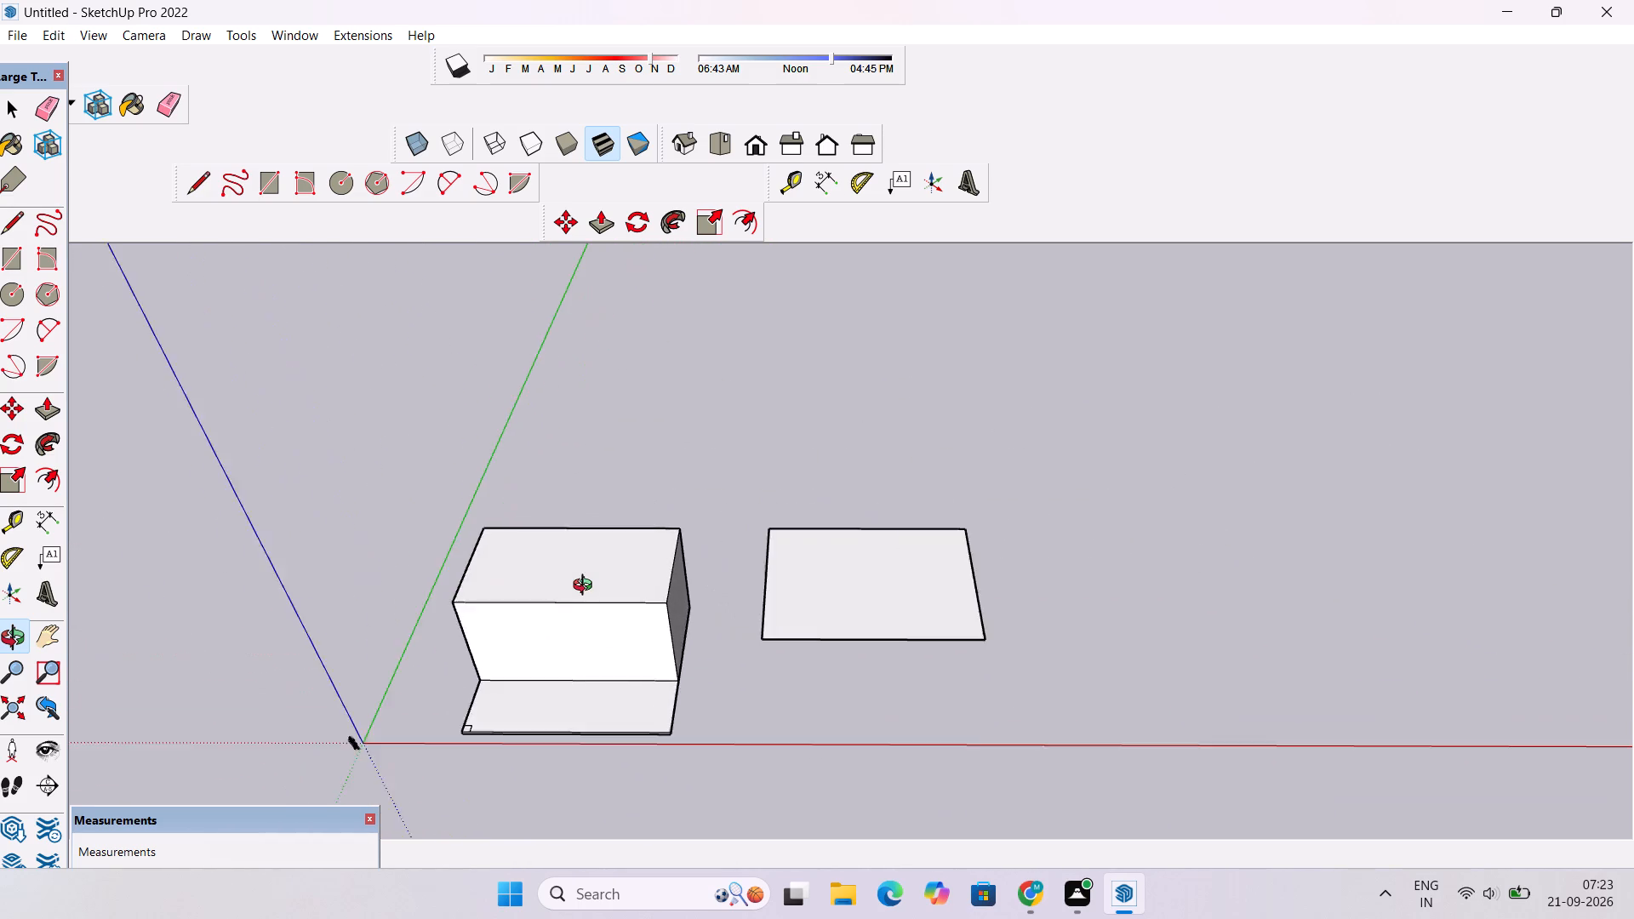
scroll(586, 587, "up", 6)
left_click_drag(580, 585, 653, 567, "shift")
scroll(655, 565, "down", 6)
left_click_drag(655, 565, 642, 660)
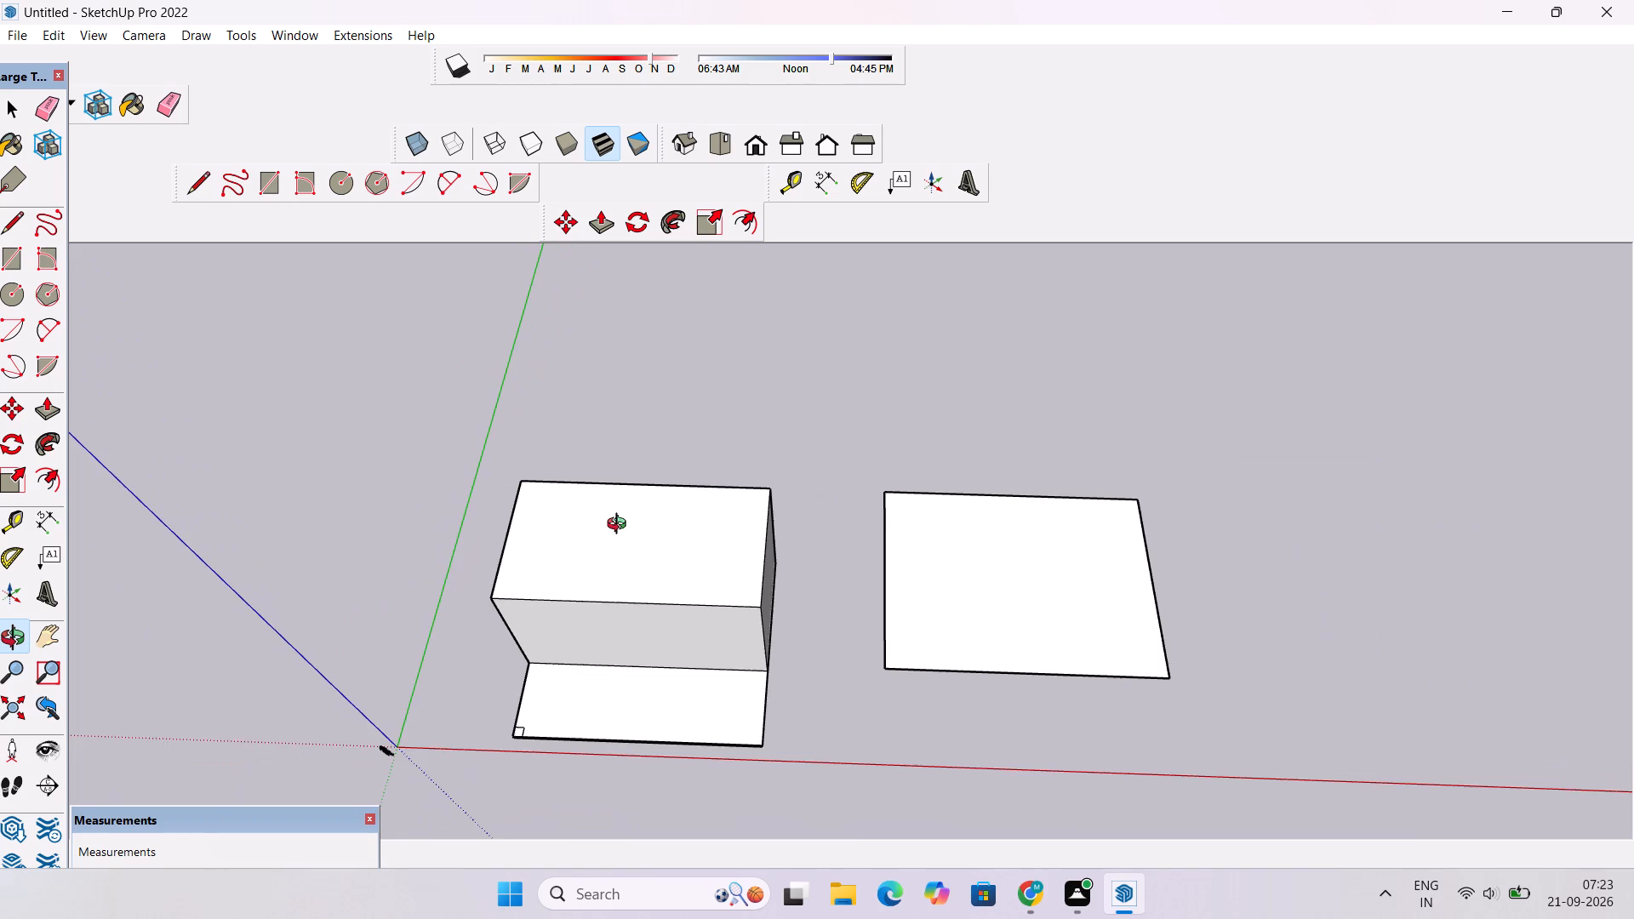
scroll(620, 522, "up", 5)
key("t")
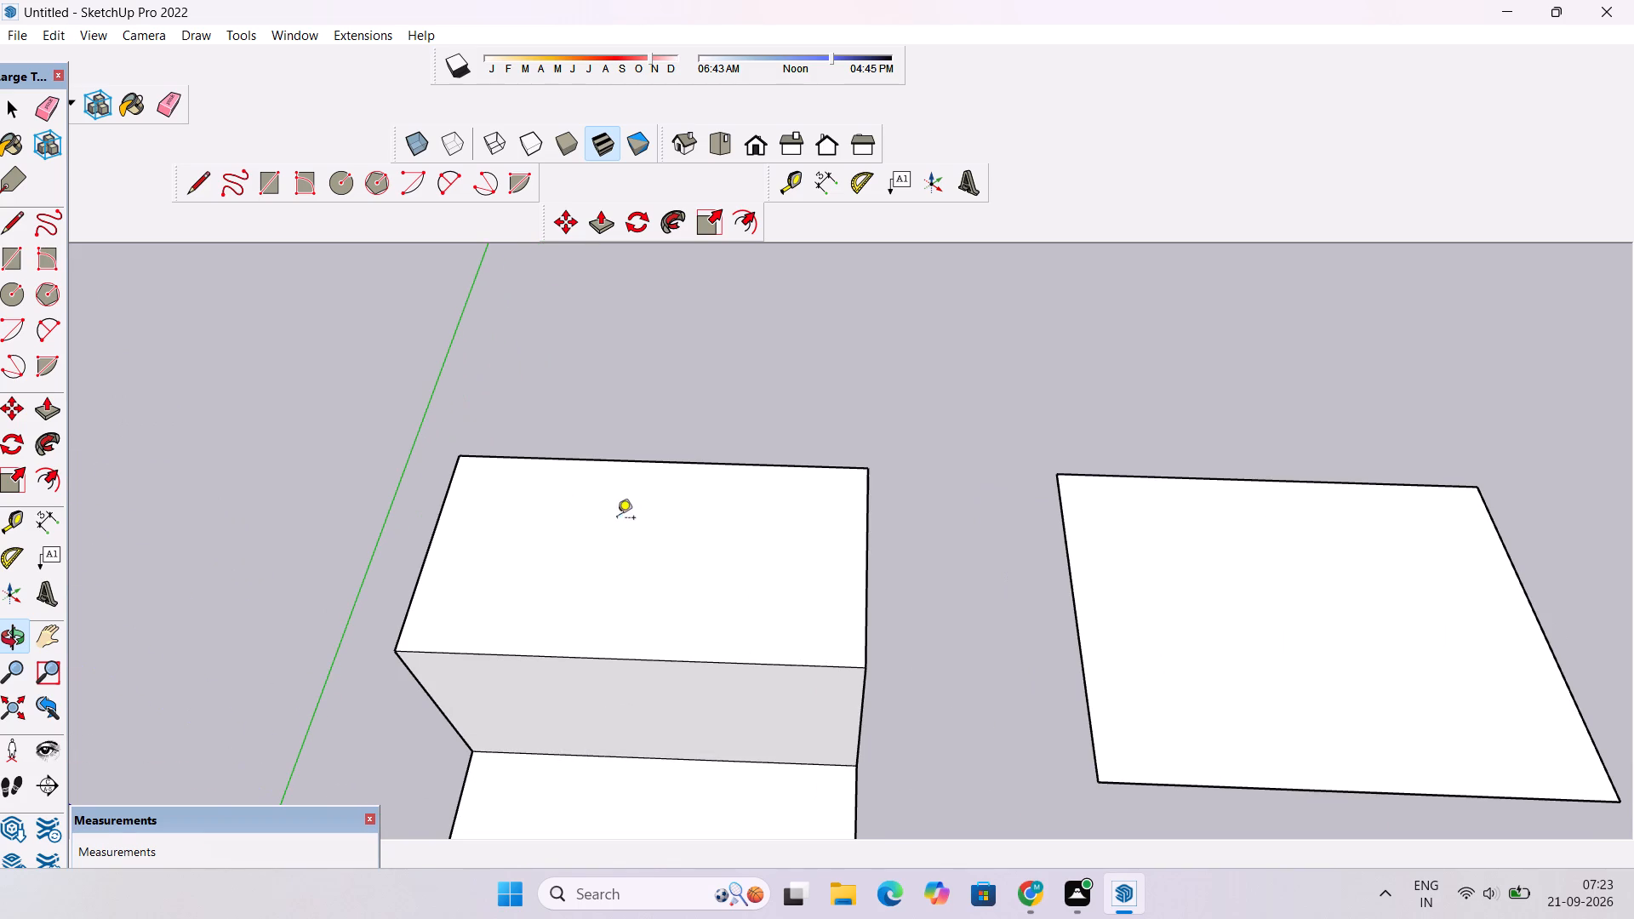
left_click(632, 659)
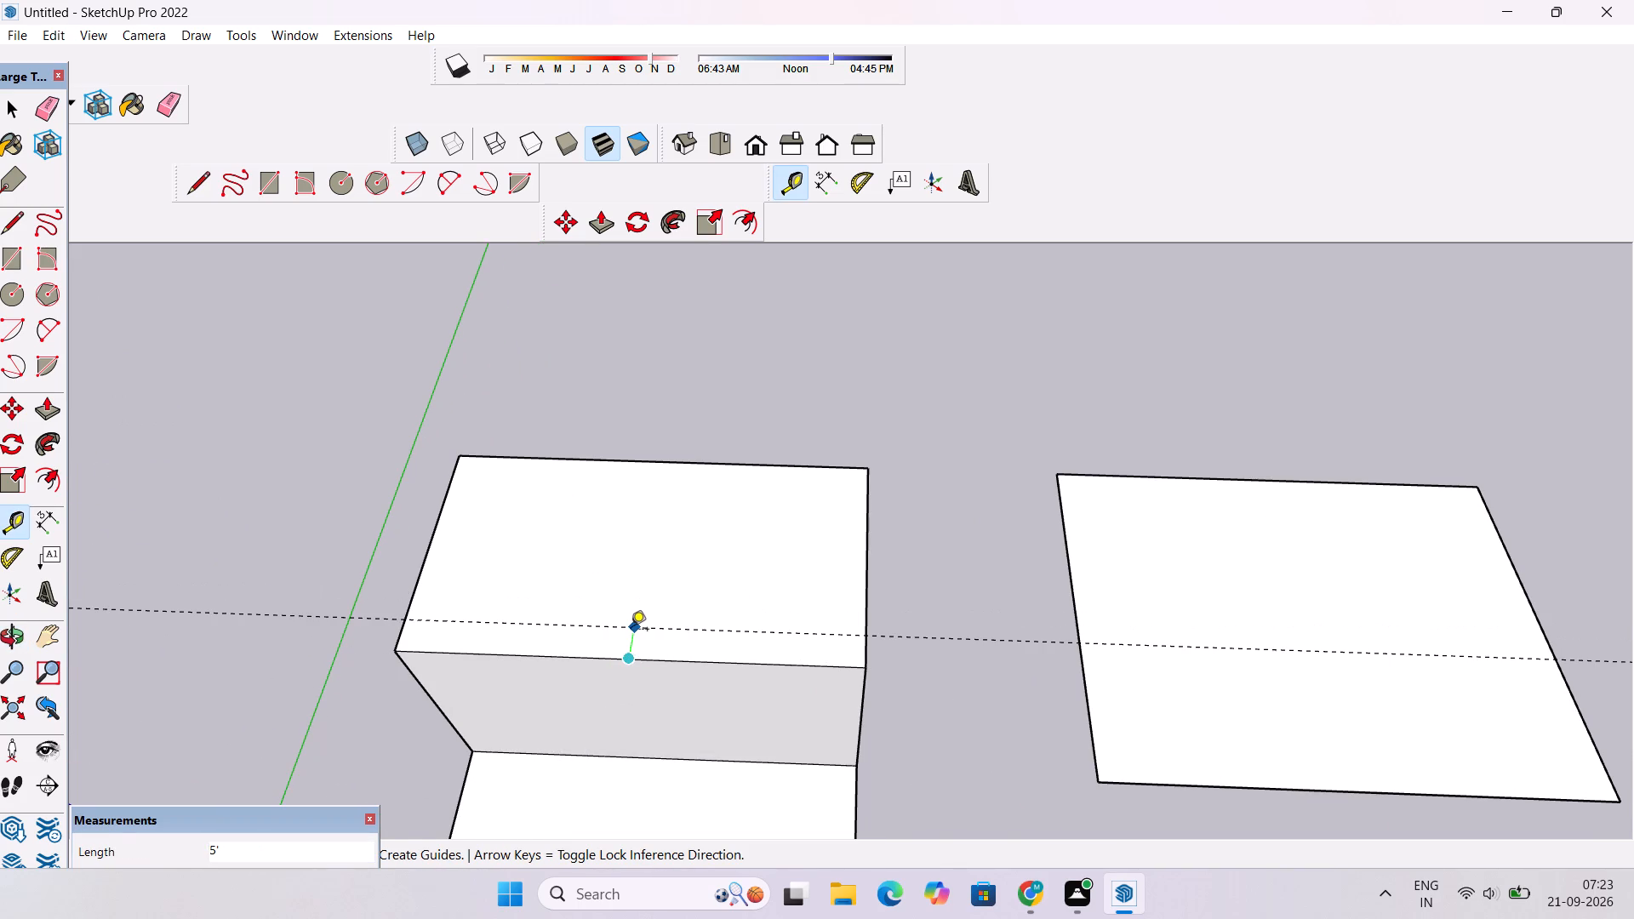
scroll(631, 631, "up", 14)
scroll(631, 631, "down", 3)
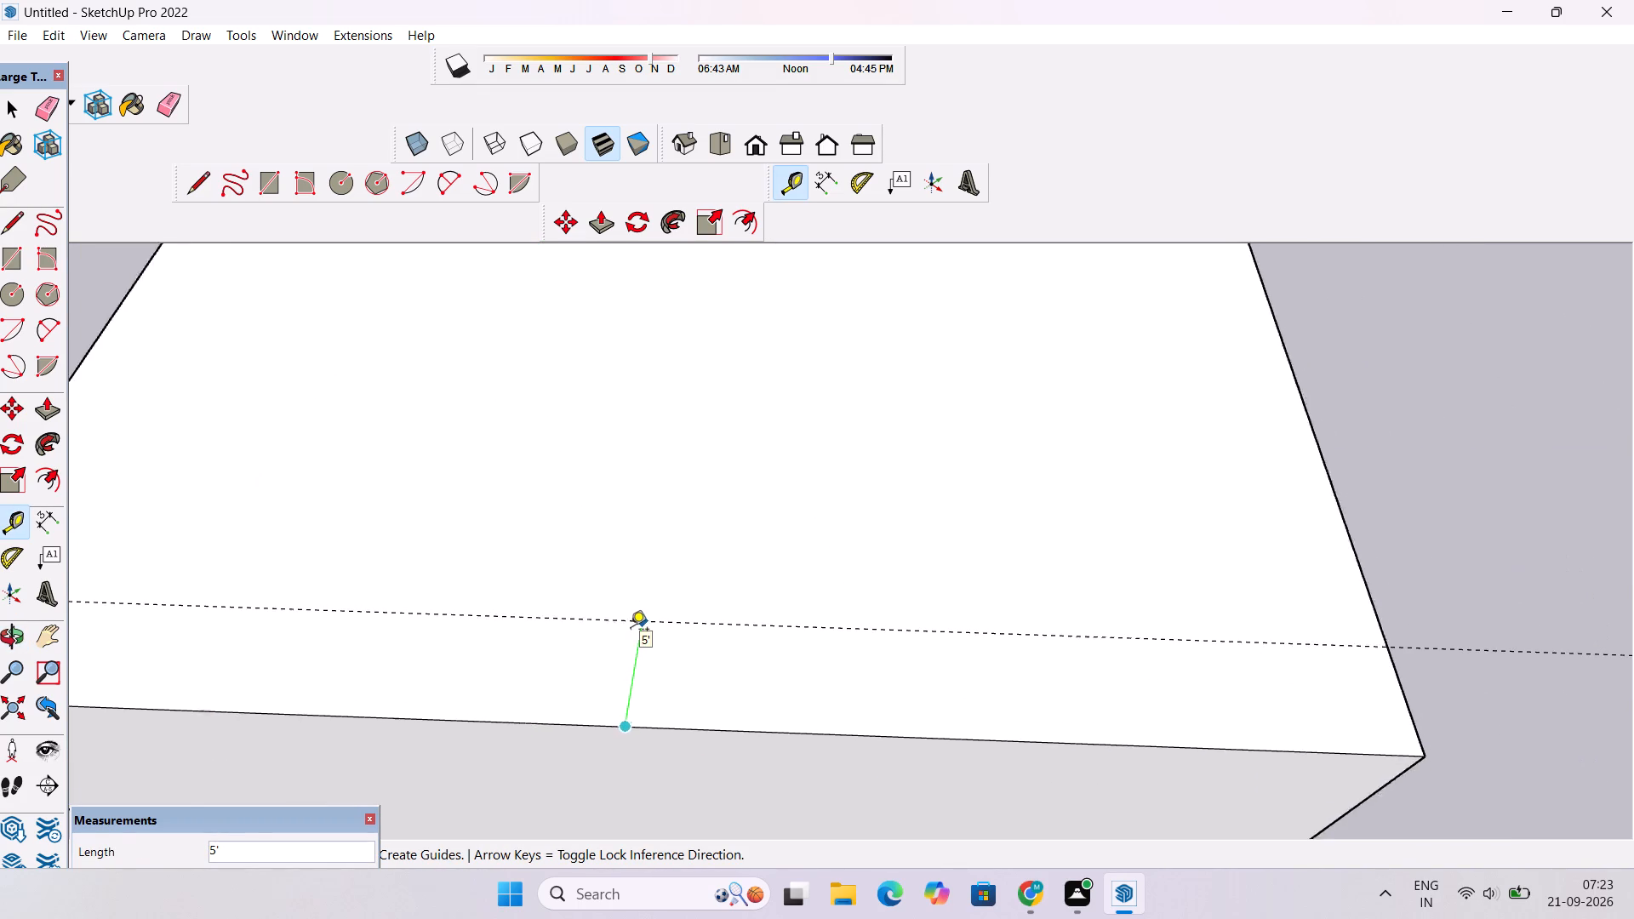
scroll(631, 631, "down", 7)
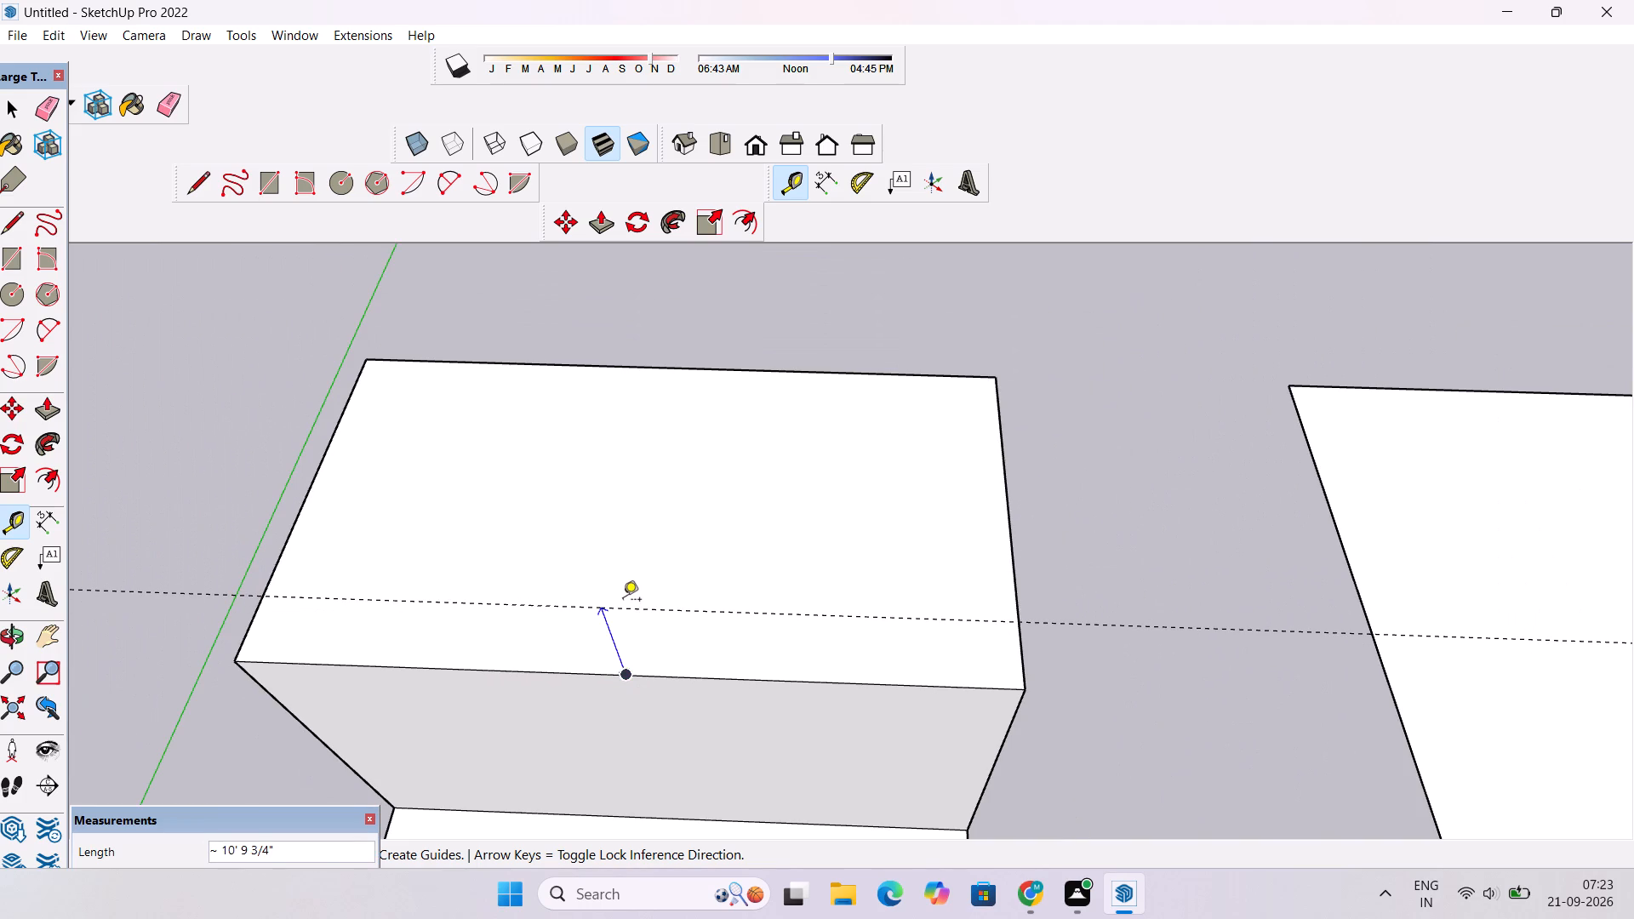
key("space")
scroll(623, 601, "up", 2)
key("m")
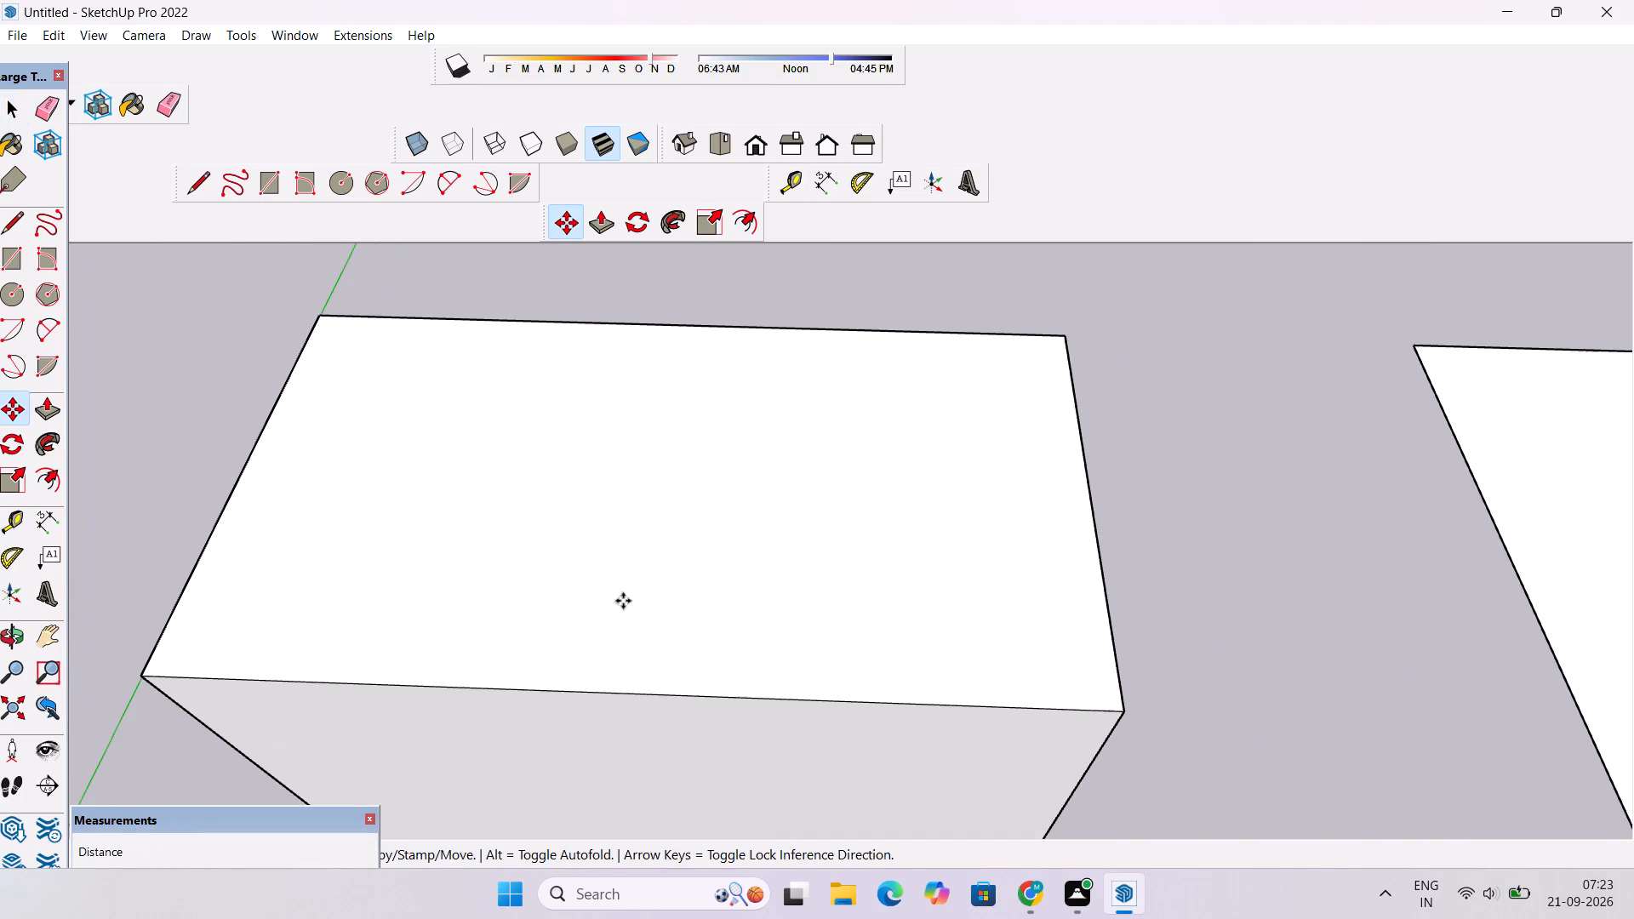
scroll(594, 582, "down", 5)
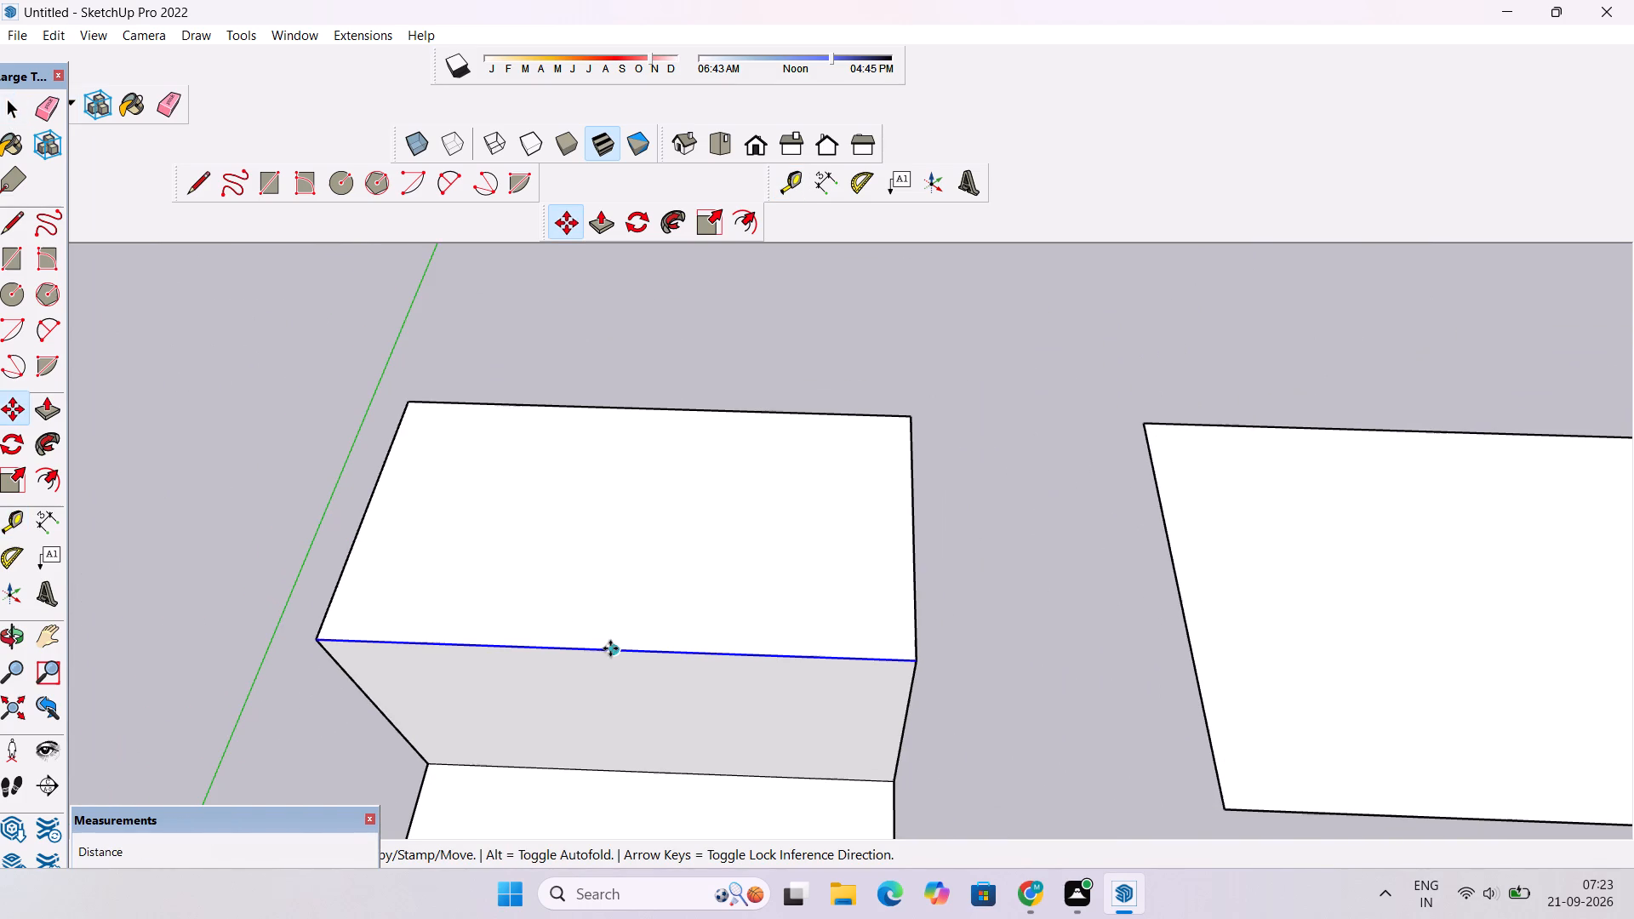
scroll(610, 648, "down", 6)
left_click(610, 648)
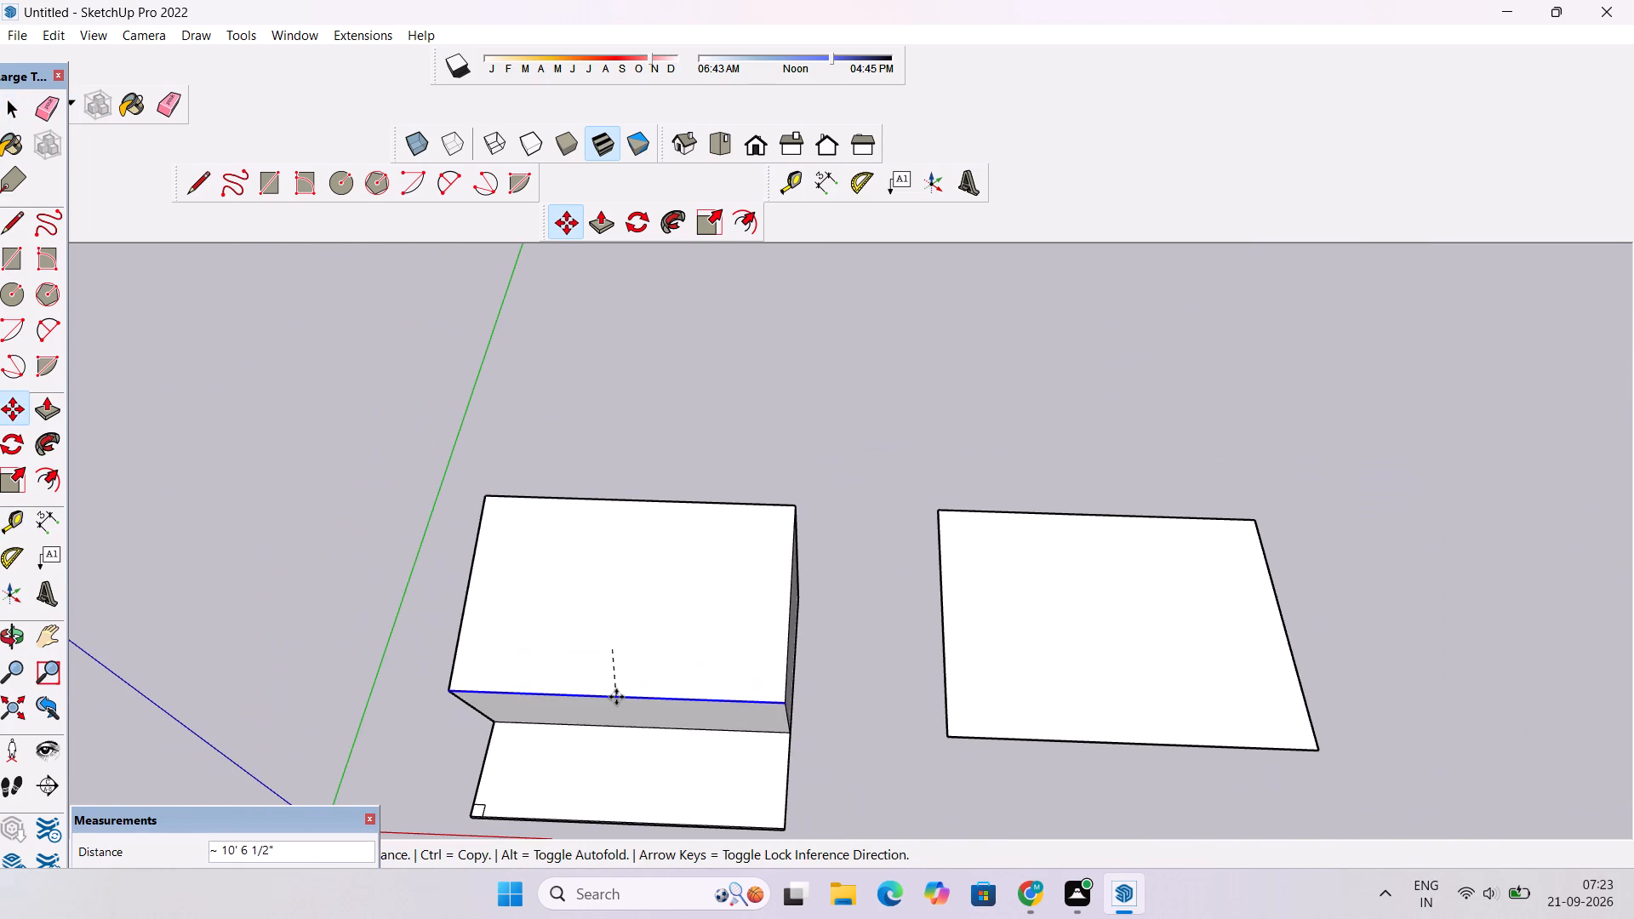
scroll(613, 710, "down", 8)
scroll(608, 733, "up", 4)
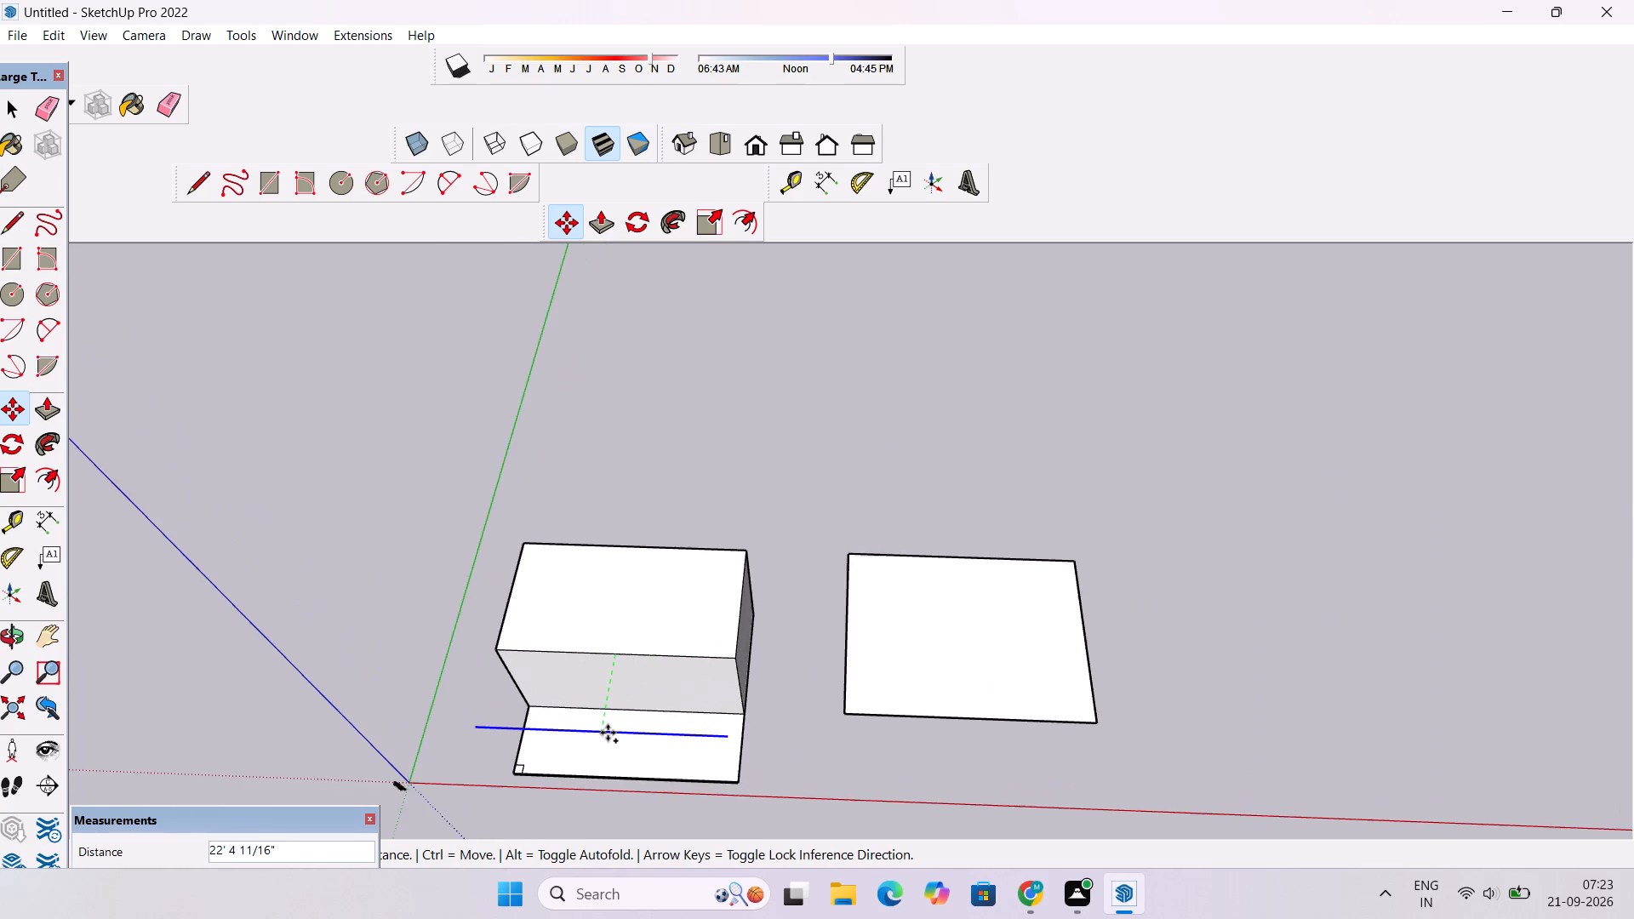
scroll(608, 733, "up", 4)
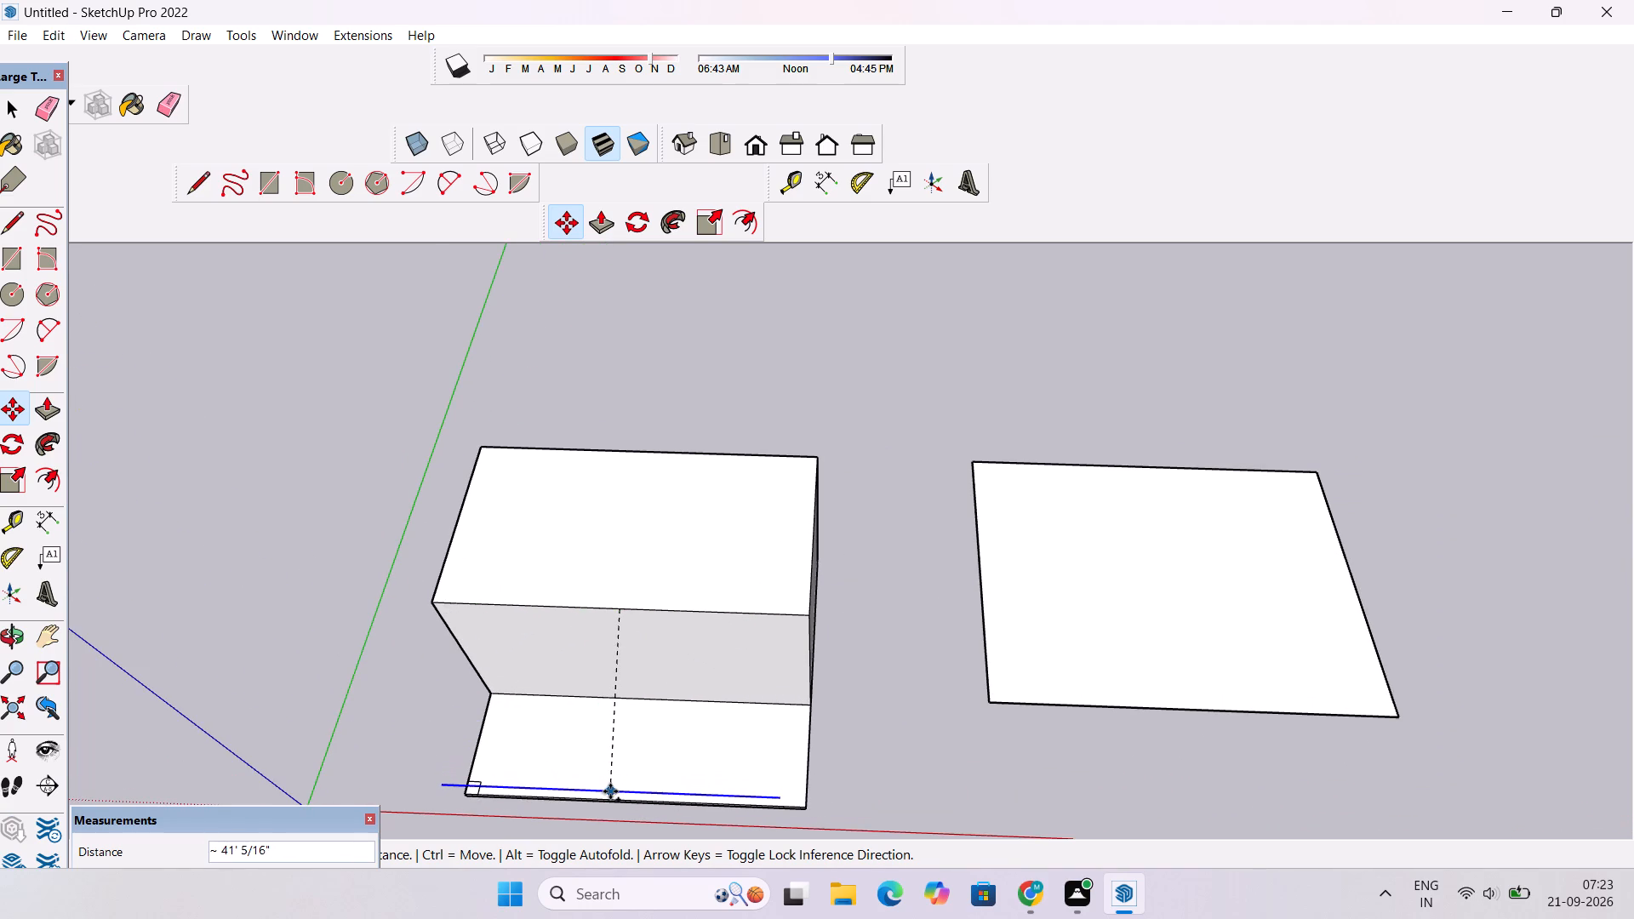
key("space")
Examine the front slab and the raised block from the end that faces the copied face.
key("o")
scroll(613, 787, "down", 7)
left_click_drag(604, 751, 625, 683)
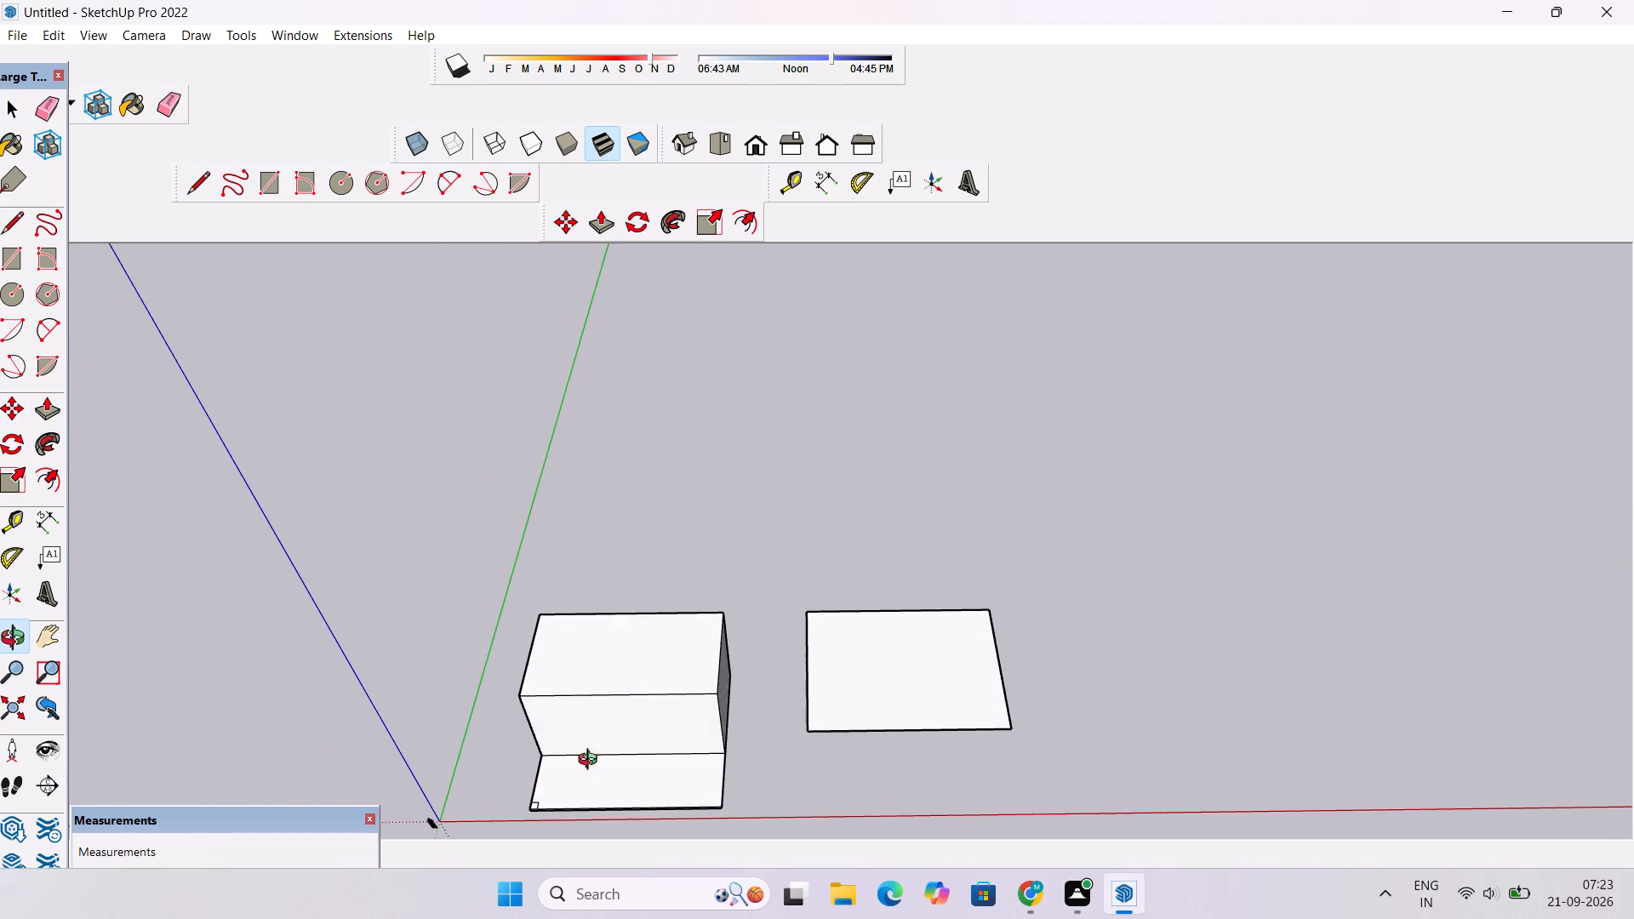
left_click_drag(591, 764, 677, 545, "shift")
scroll(687, 520, "up", 7)
left_click_drag(691, 521, 307, 551)
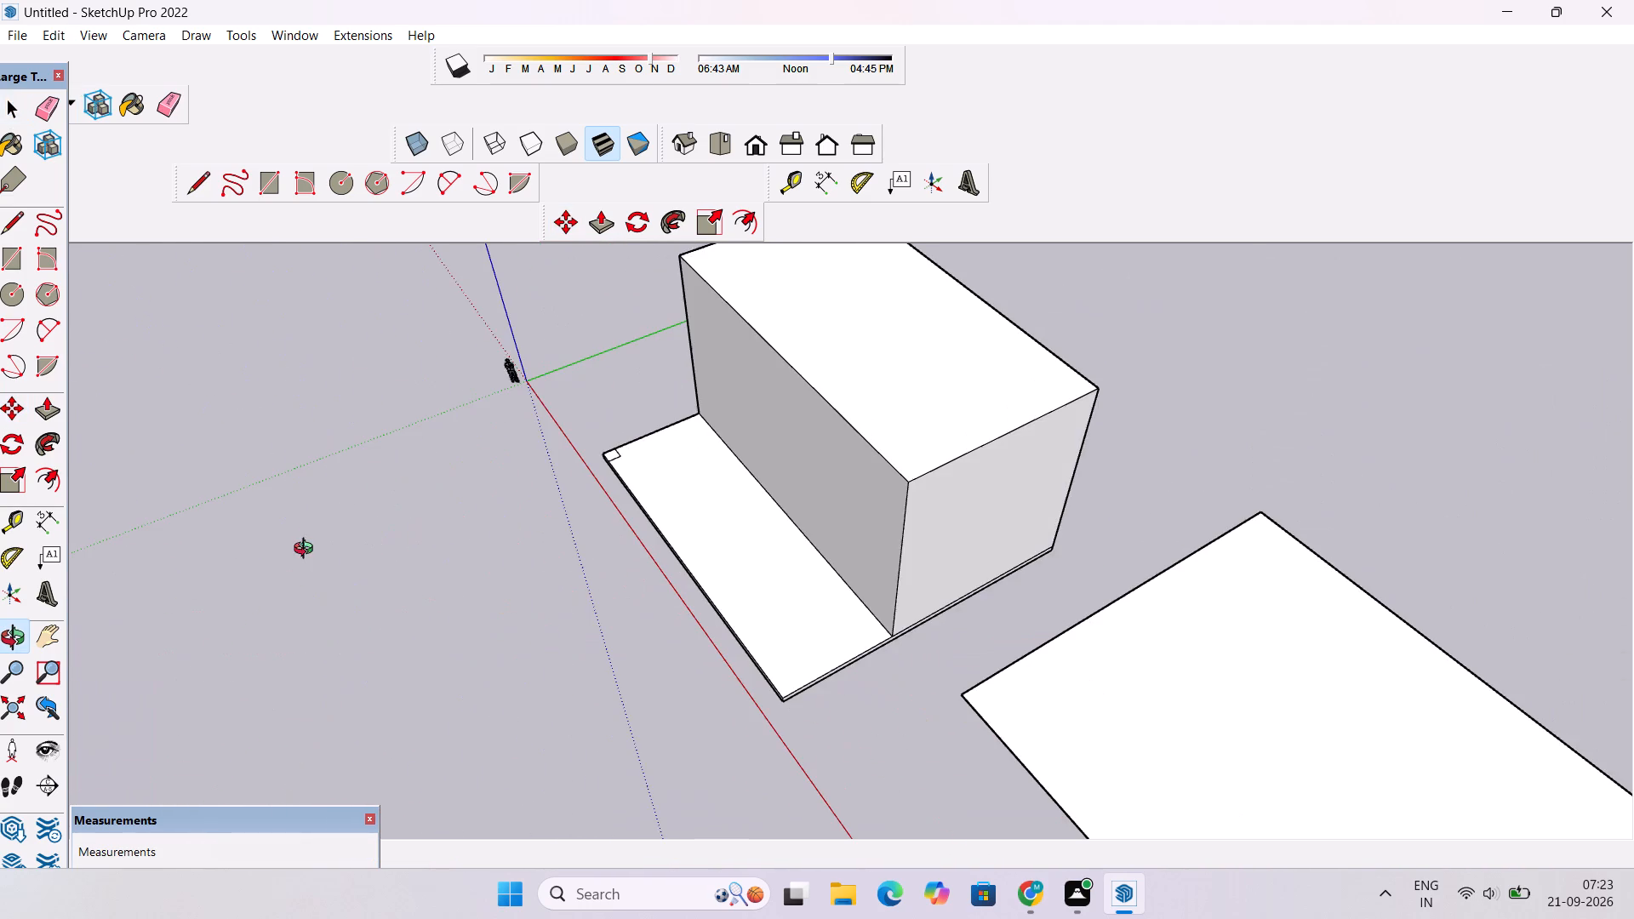
scroll(594, 511, "down", 5)
left_click_drag(680, 498, 583, 526)
scroll(599, 523, "up", 4)
left_click_drag(637, 501, 539, 523, "shift")
scroll(555, 531, "up", 3, "shift")
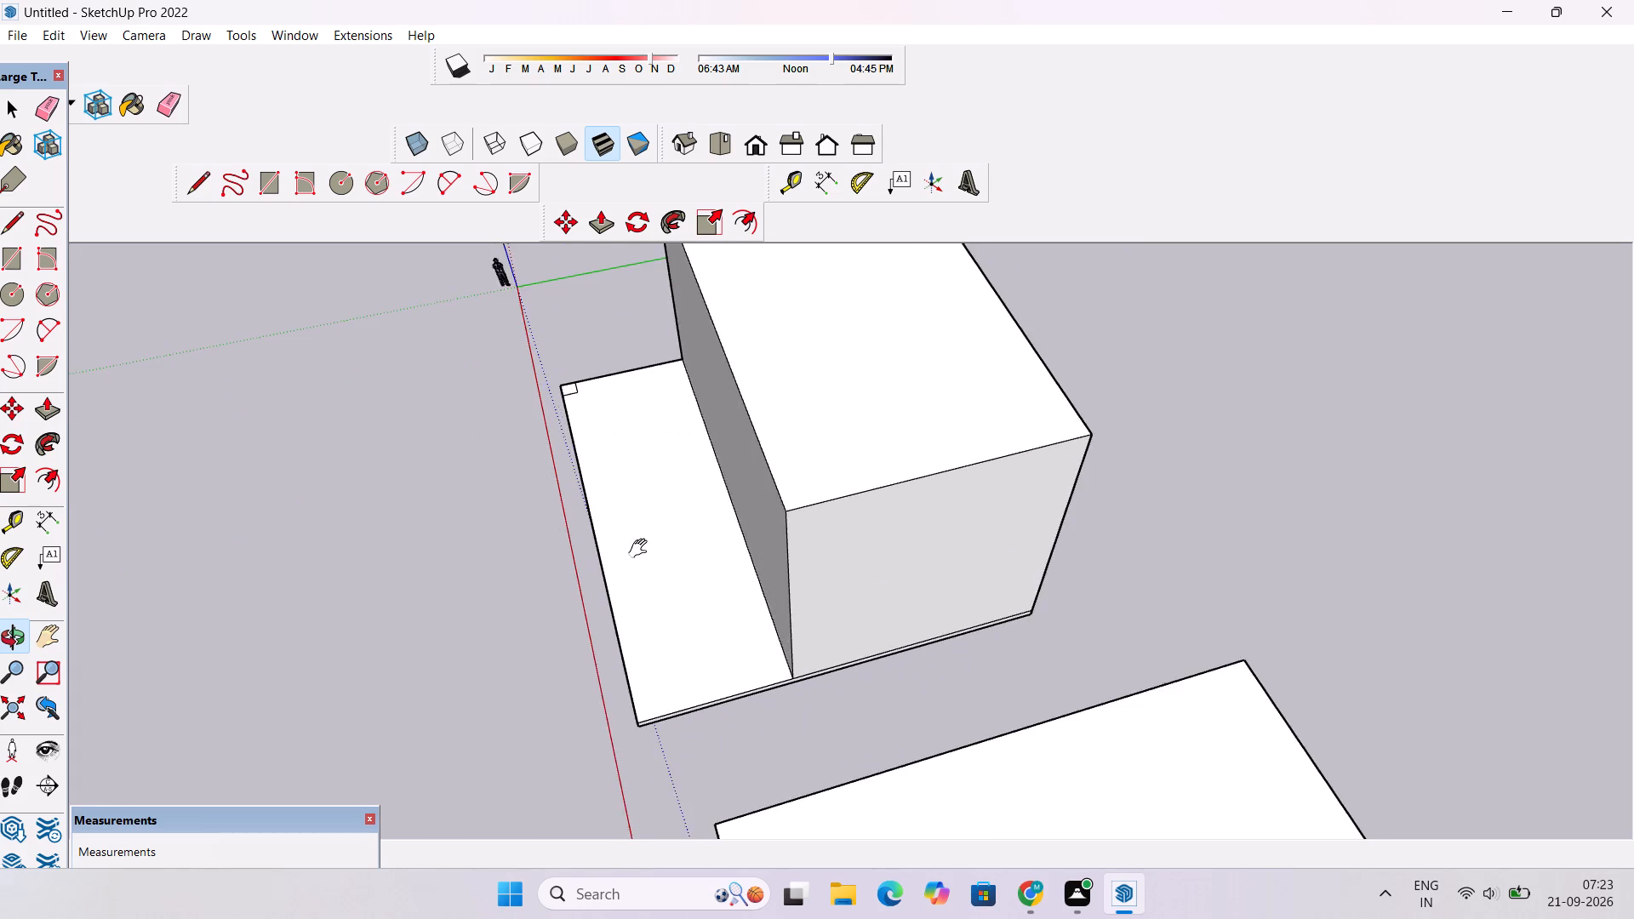
left_click_drag(642, 549, 555, 566, "shift")
key("space")
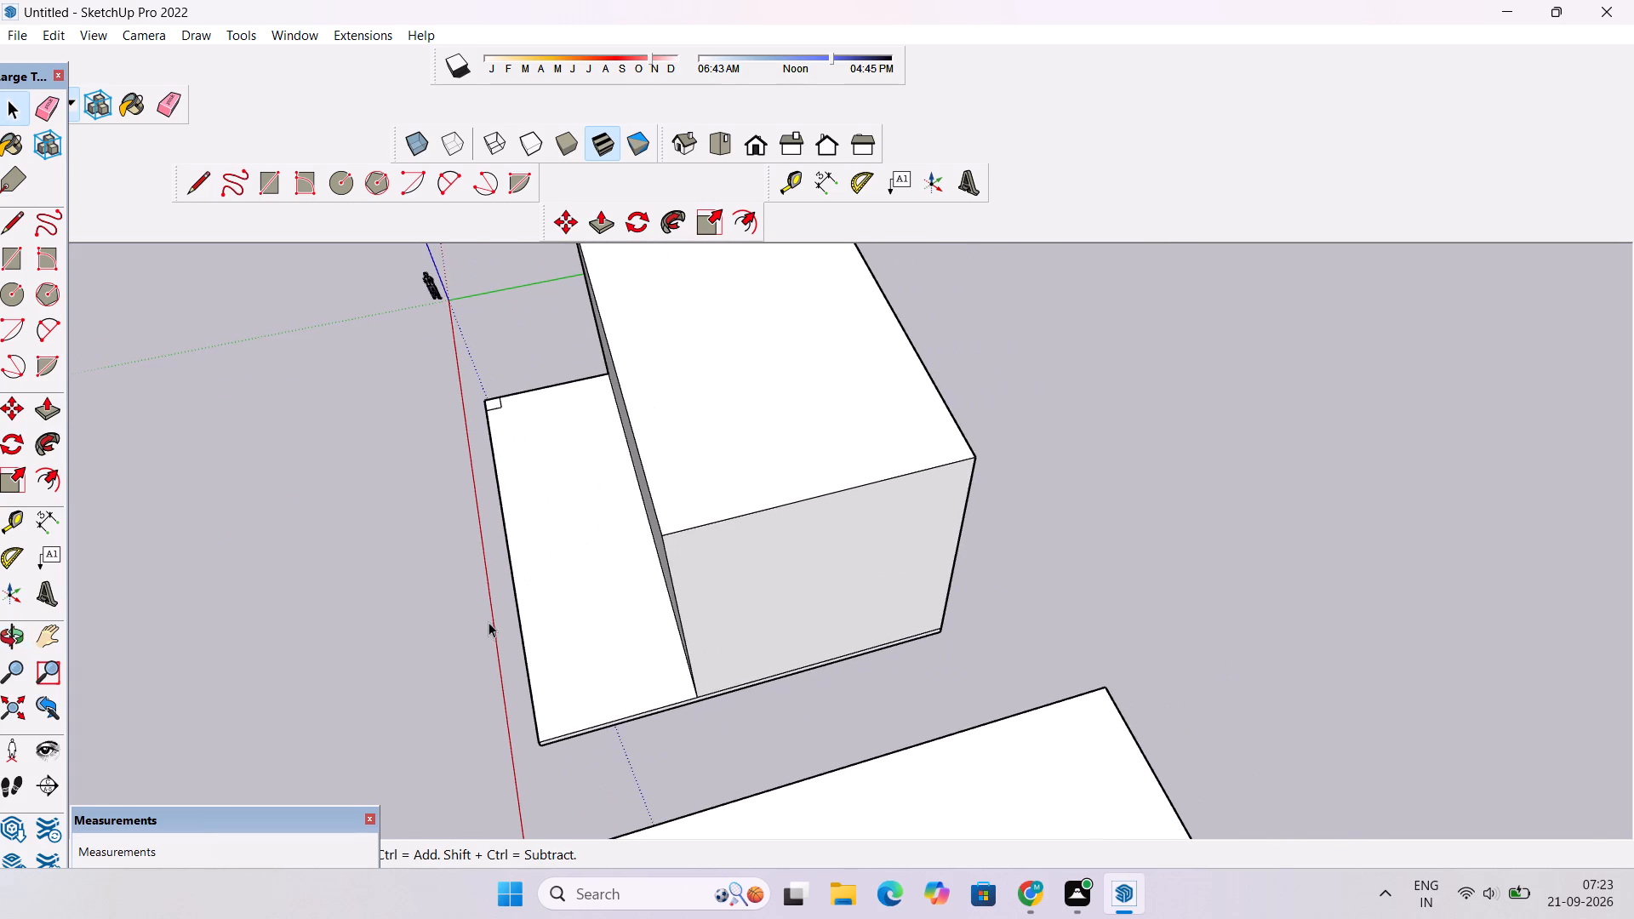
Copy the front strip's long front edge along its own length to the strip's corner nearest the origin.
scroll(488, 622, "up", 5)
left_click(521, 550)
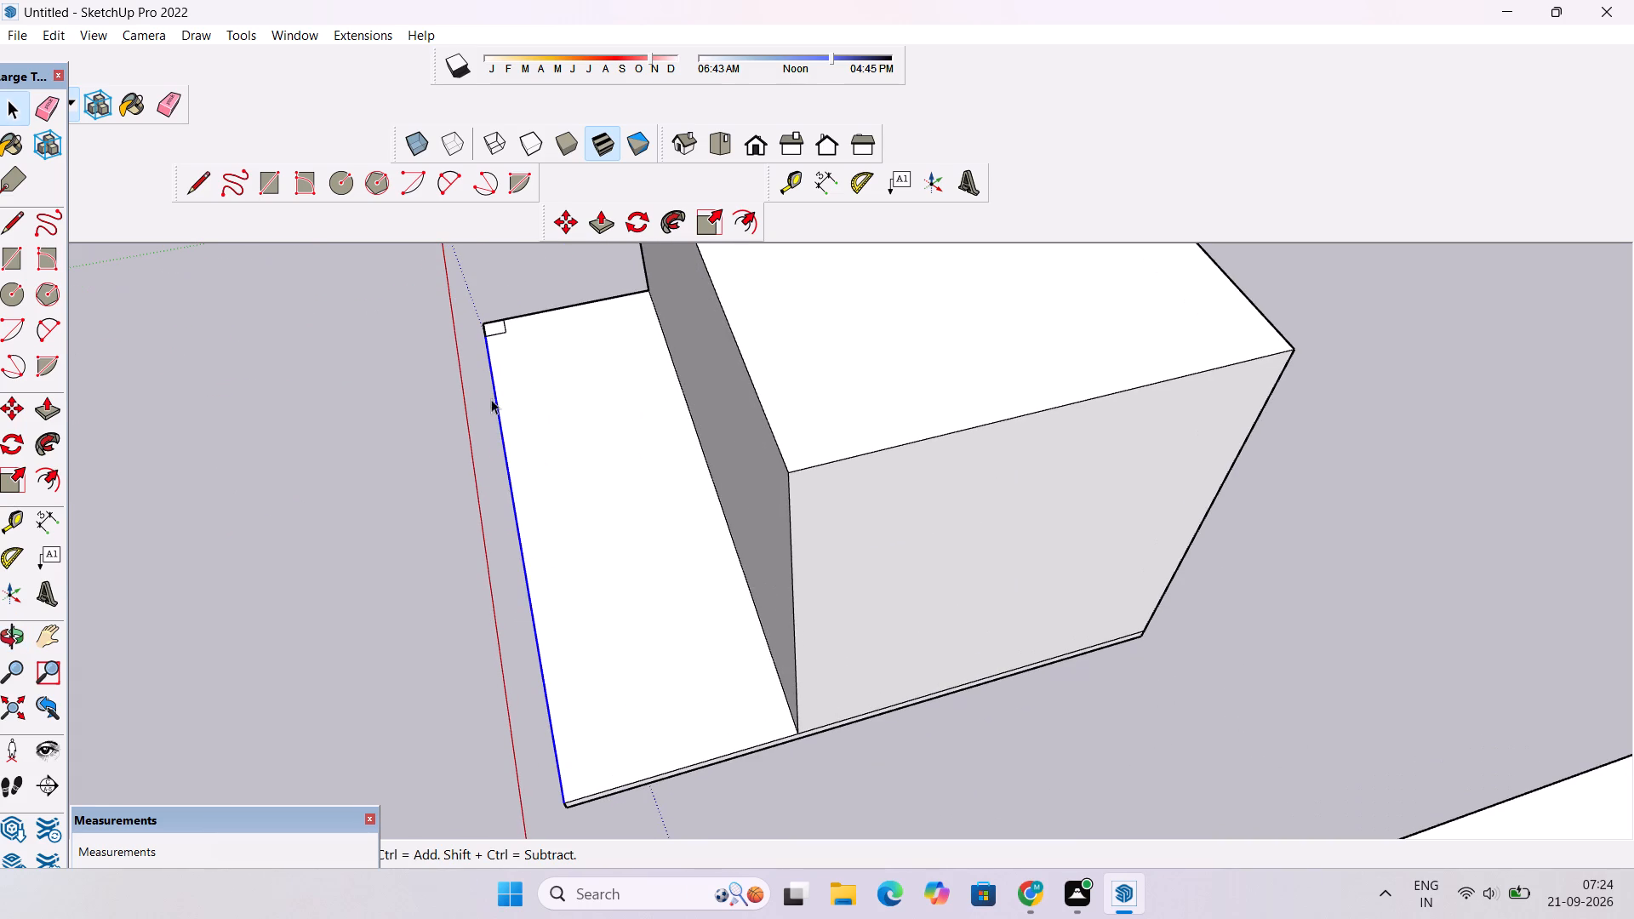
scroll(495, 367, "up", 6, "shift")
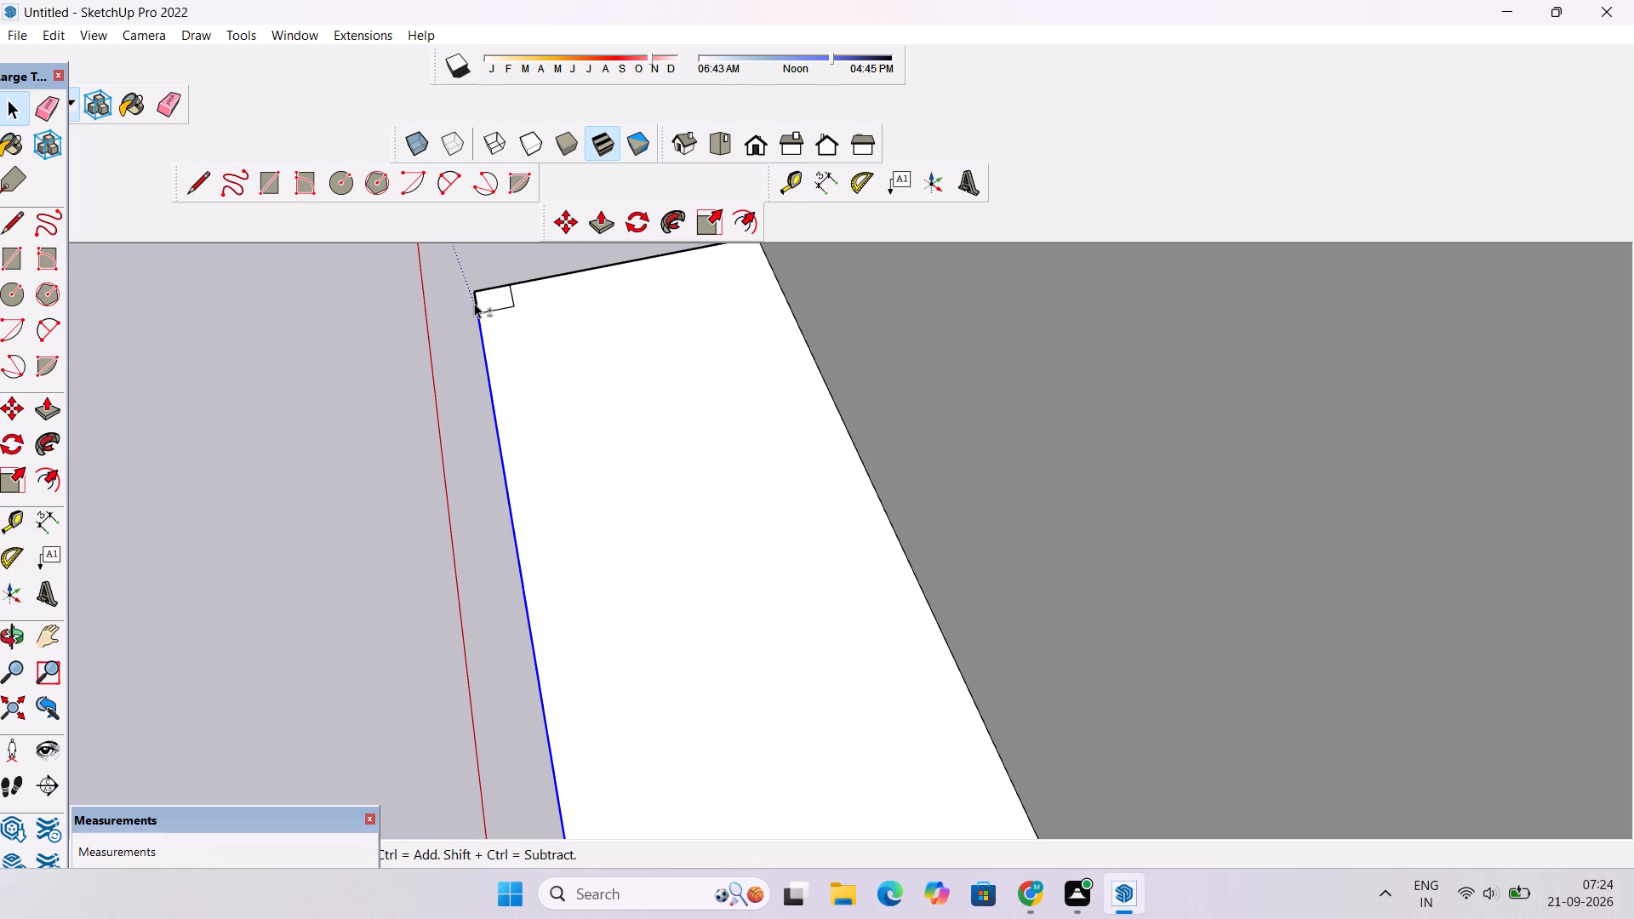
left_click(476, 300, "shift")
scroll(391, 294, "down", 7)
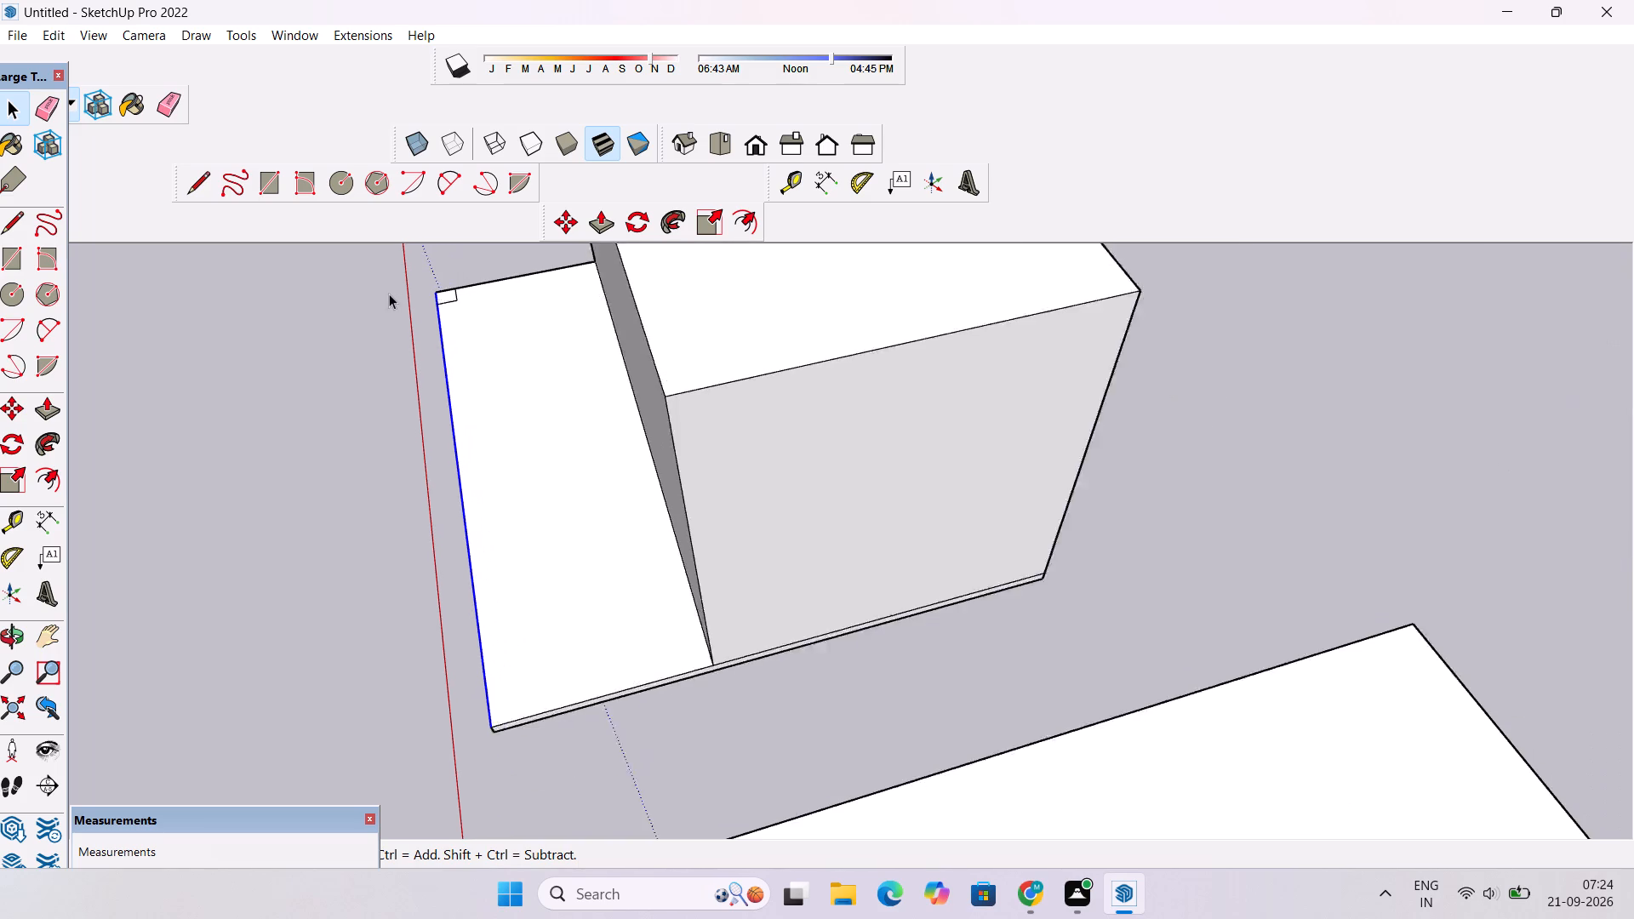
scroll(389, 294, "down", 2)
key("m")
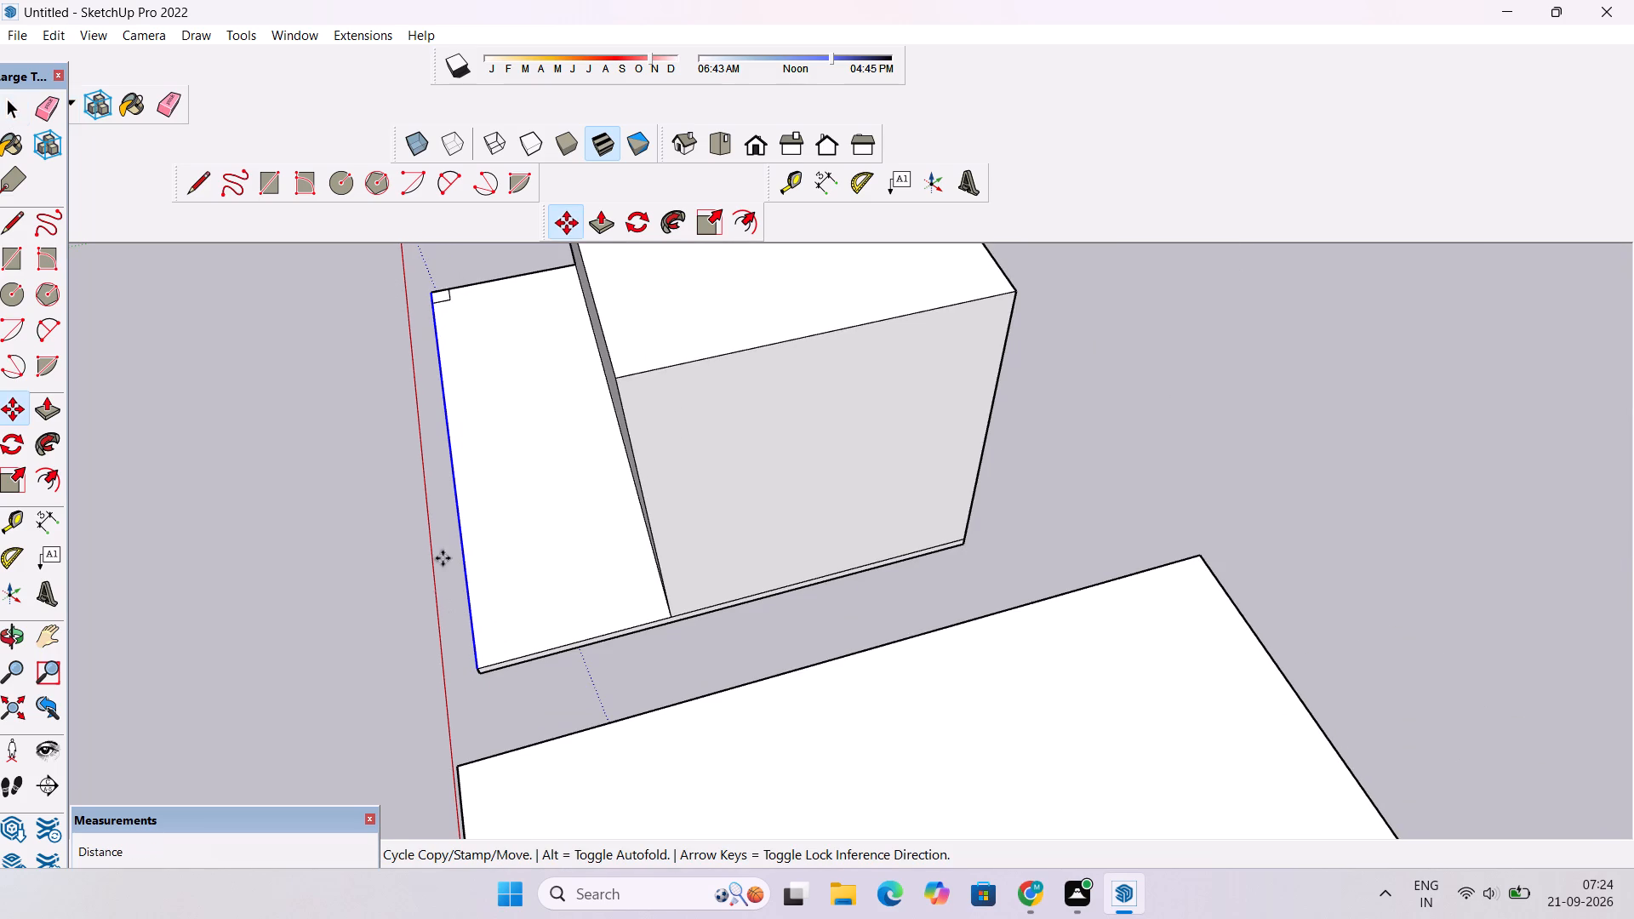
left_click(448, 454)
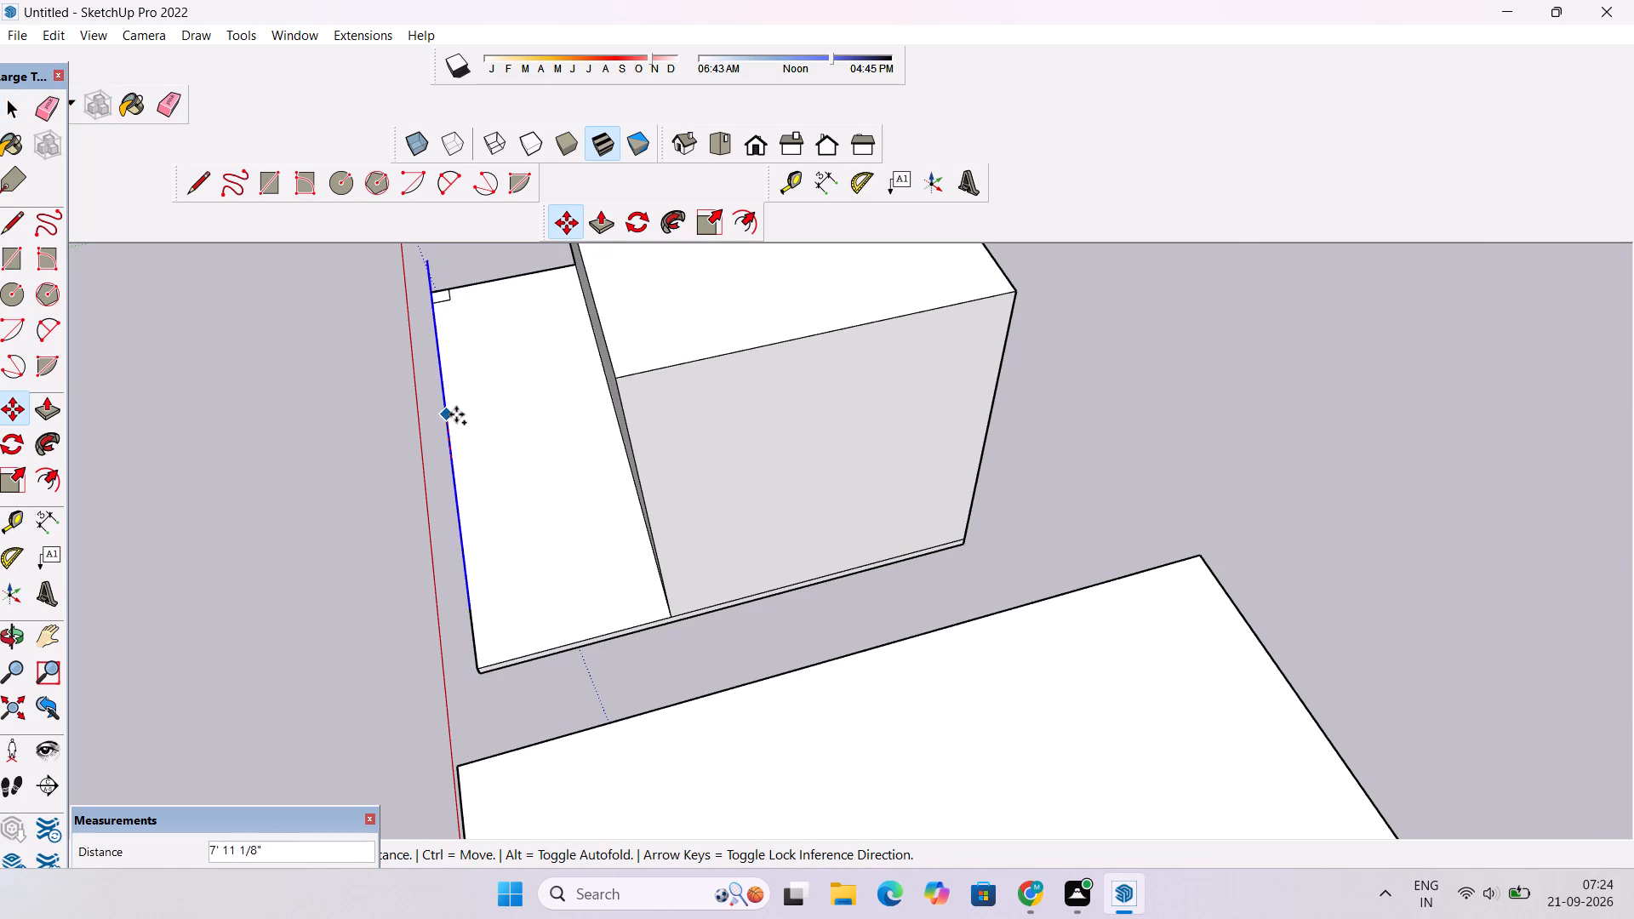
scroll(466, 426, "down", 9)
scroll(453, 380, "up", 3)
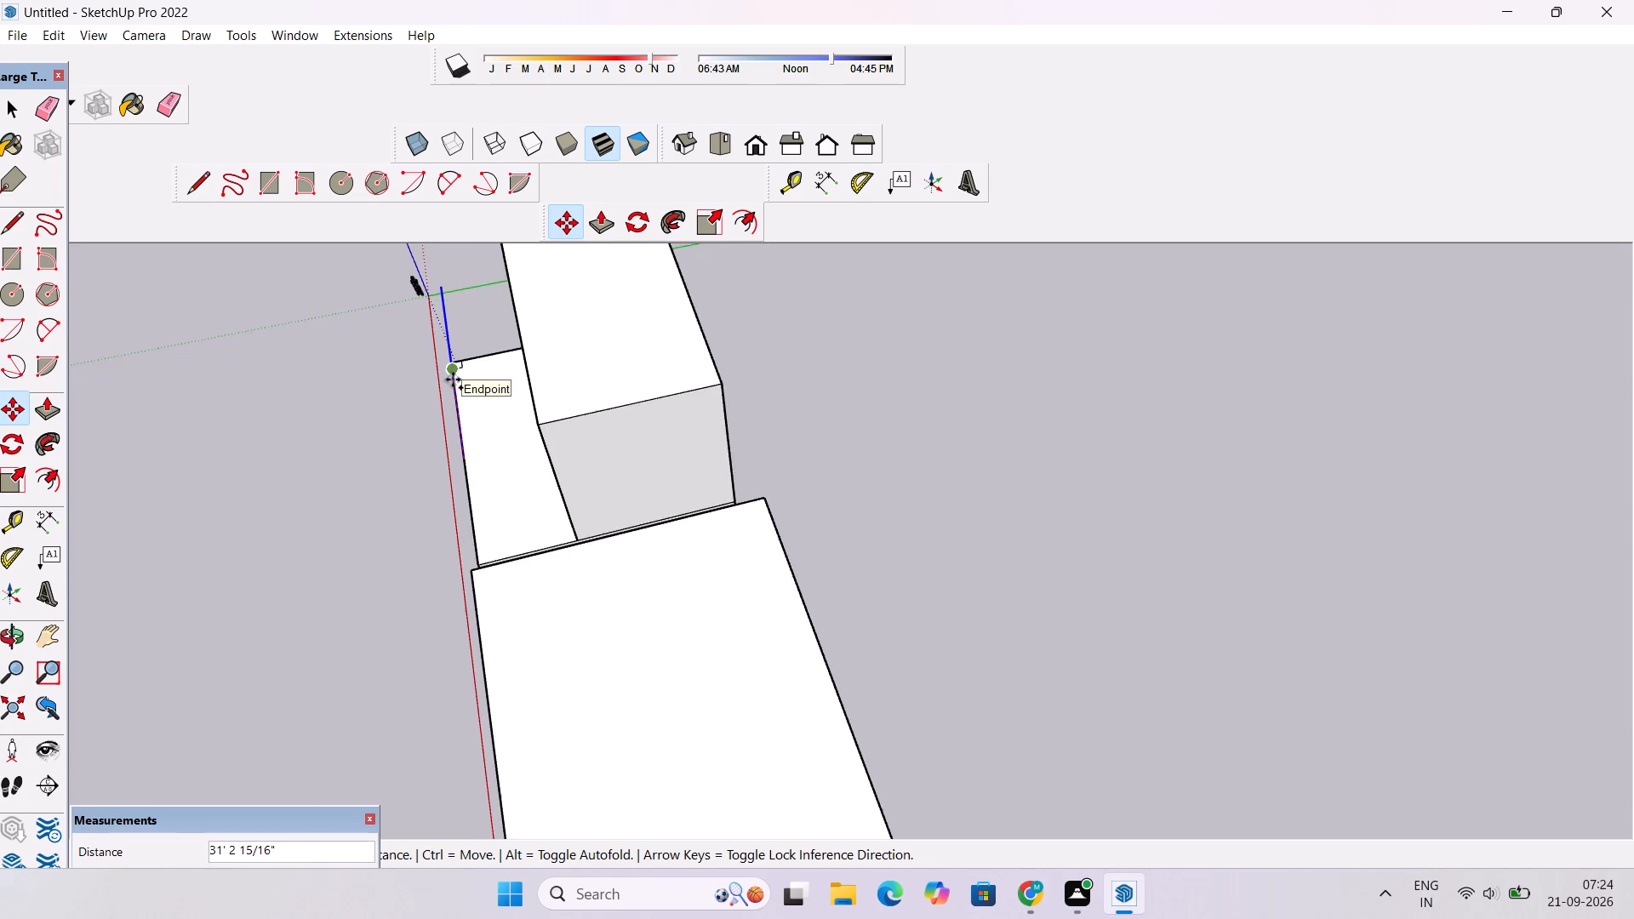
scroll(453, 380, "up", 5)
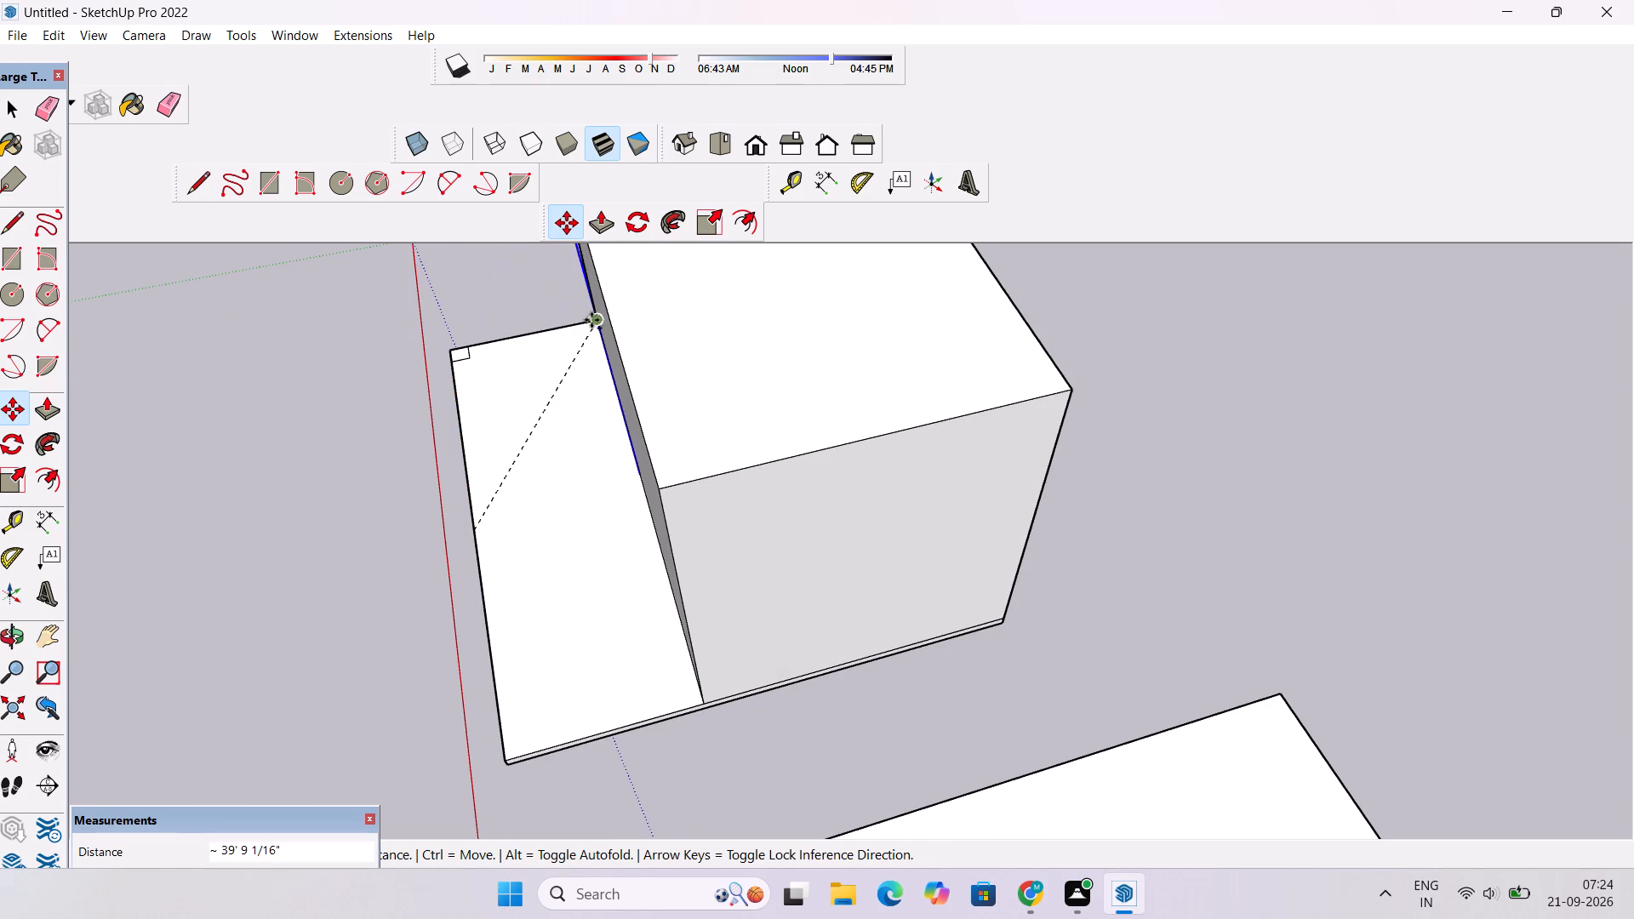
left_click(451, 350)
Examine the copied edge, the front strip and the raised block from the front and oblique angles.
key("o")
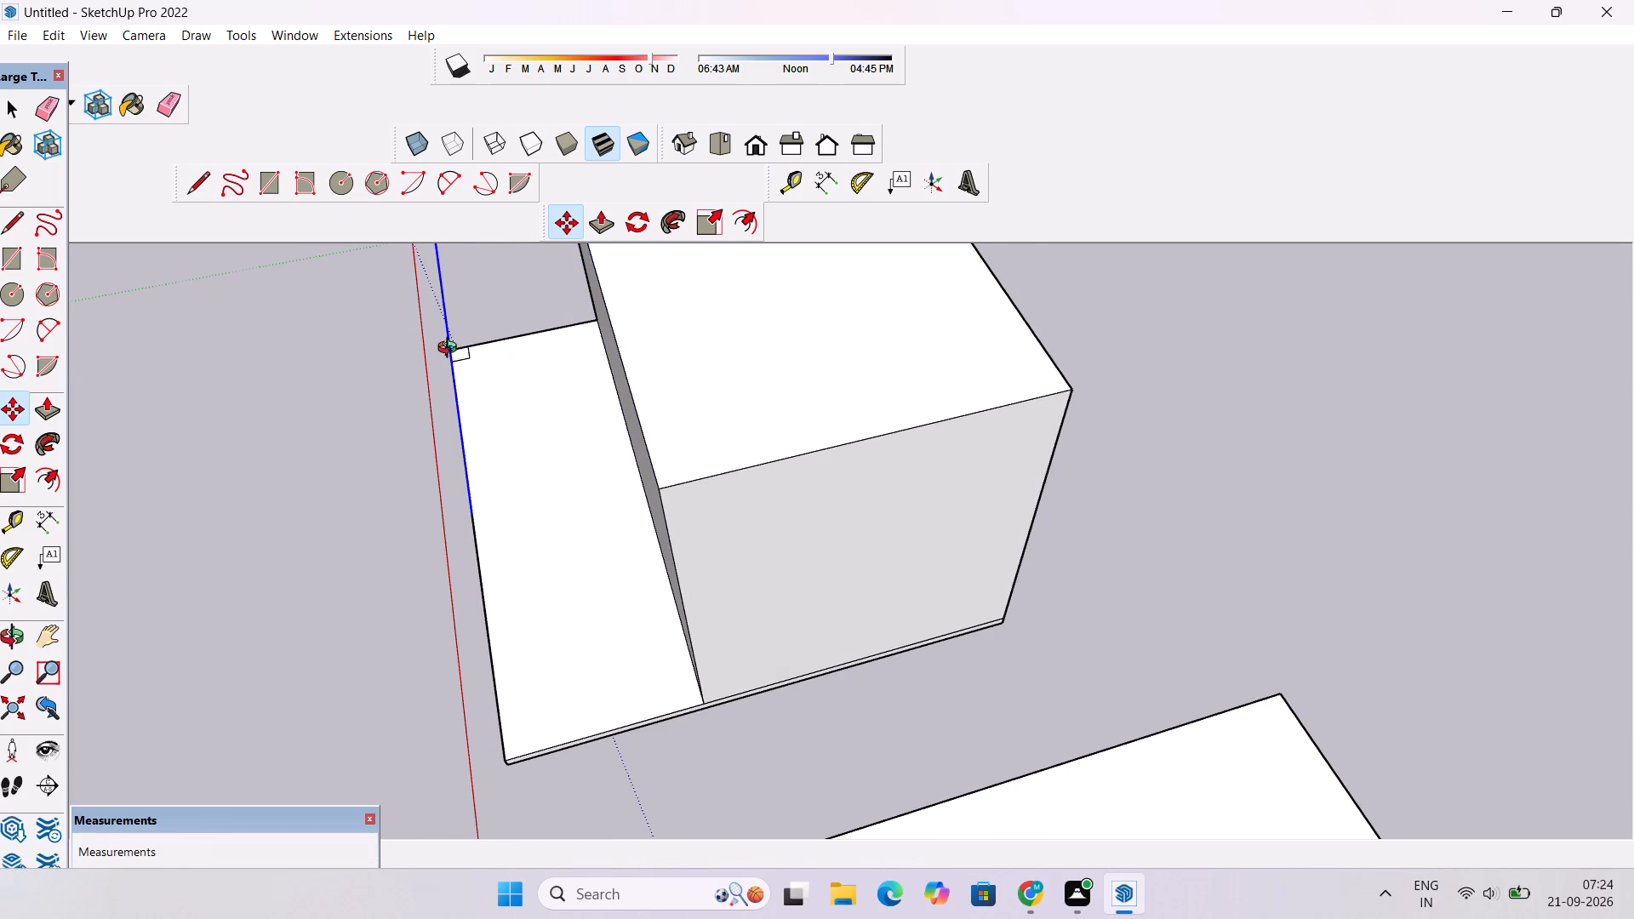
scroll(451, 350, "down", 6)
left_click_drag(426, 465, 753, 362)
scroll(635, 529, "down", 5)
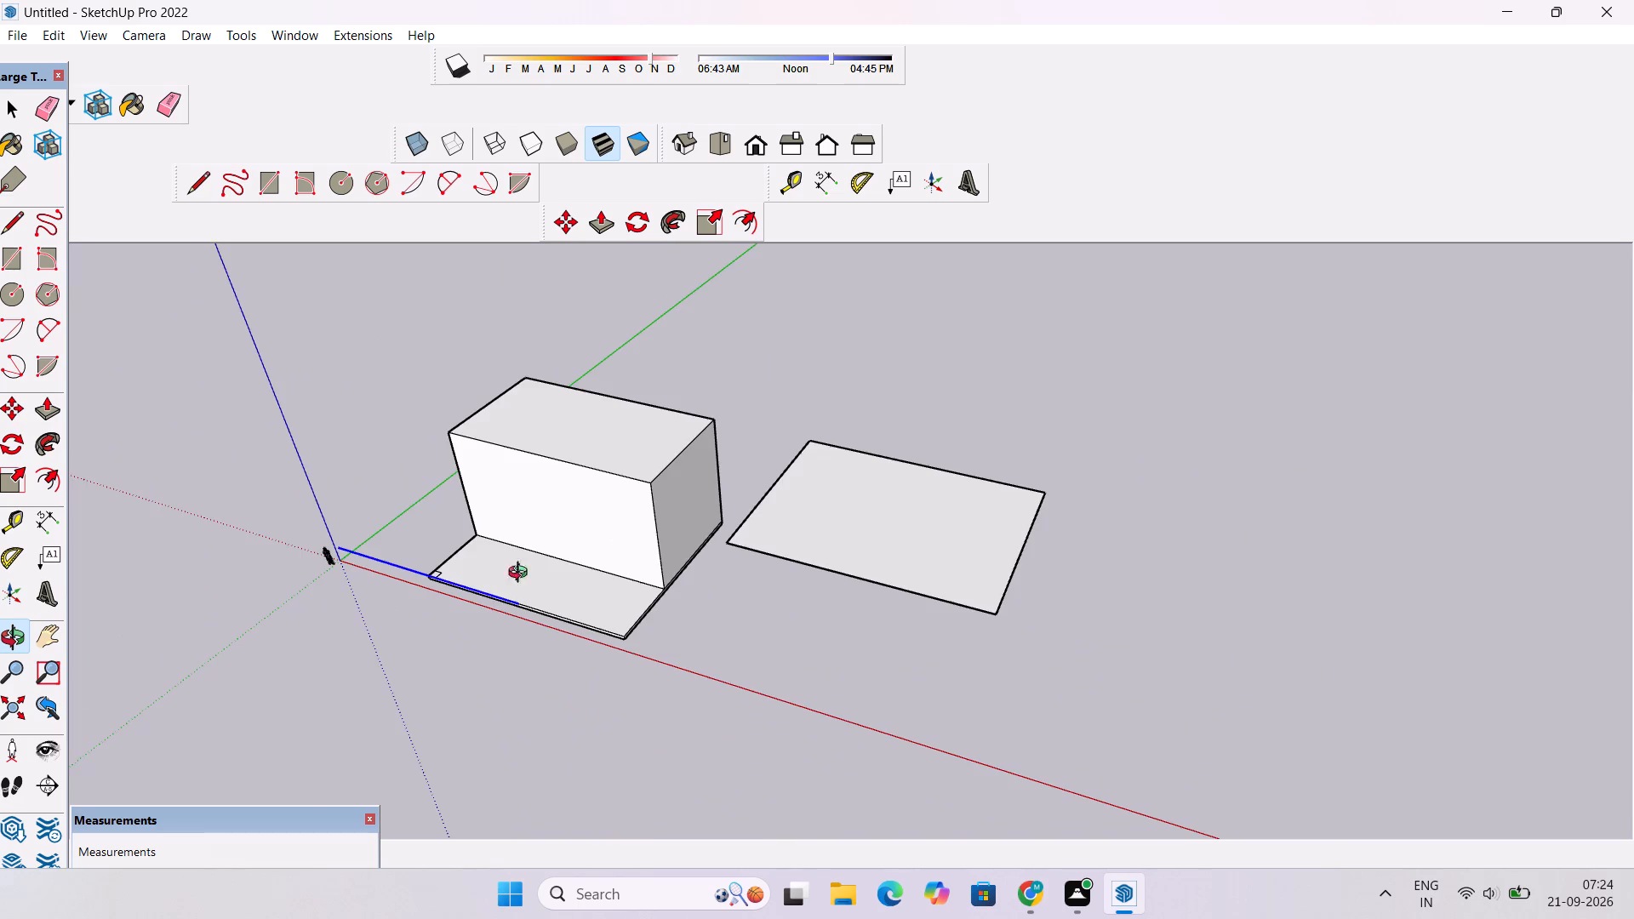
left_click_drag(481, 588, 738, 458, "shift")
scroll(712, 476, "up", 5)
left_click_drag(702, 539, 812, 353)
left_click_drag(814, 380, 774, 566, "shift")
scroll(771, 567, "down", 5)
left_click_drag(761, 642, 751, 760)
scroll(707, 619, "up", 5)
left_click_drag(763, 612, 695, 619, "shift")
scroll(695, 619, "up", 1)
left_click_drag(694, 636, 620, 632)
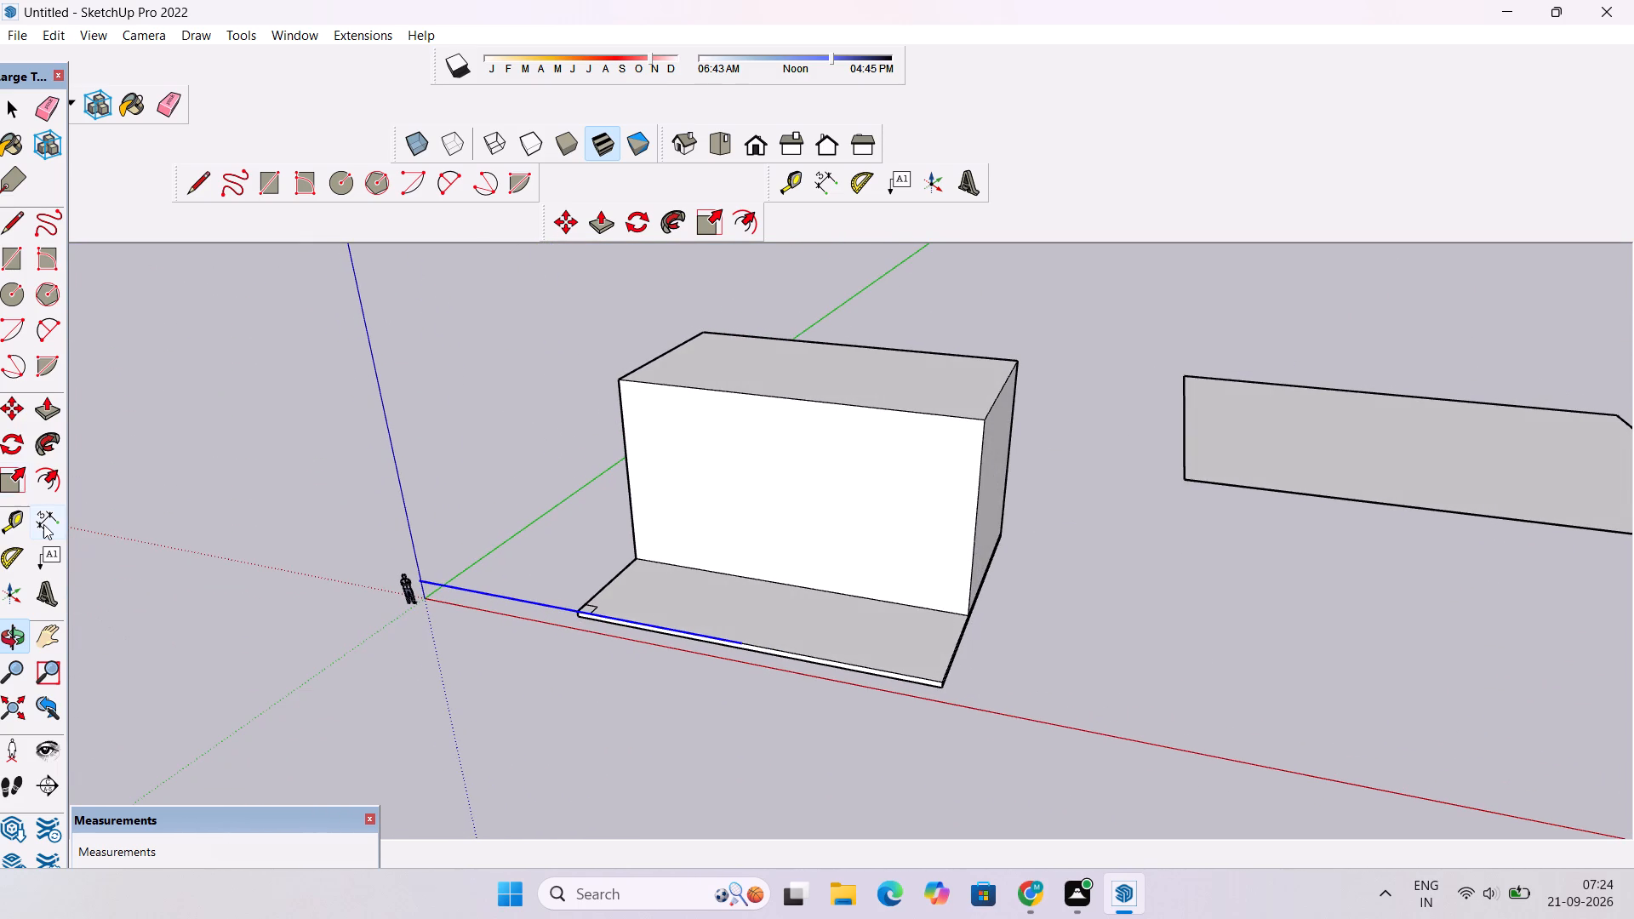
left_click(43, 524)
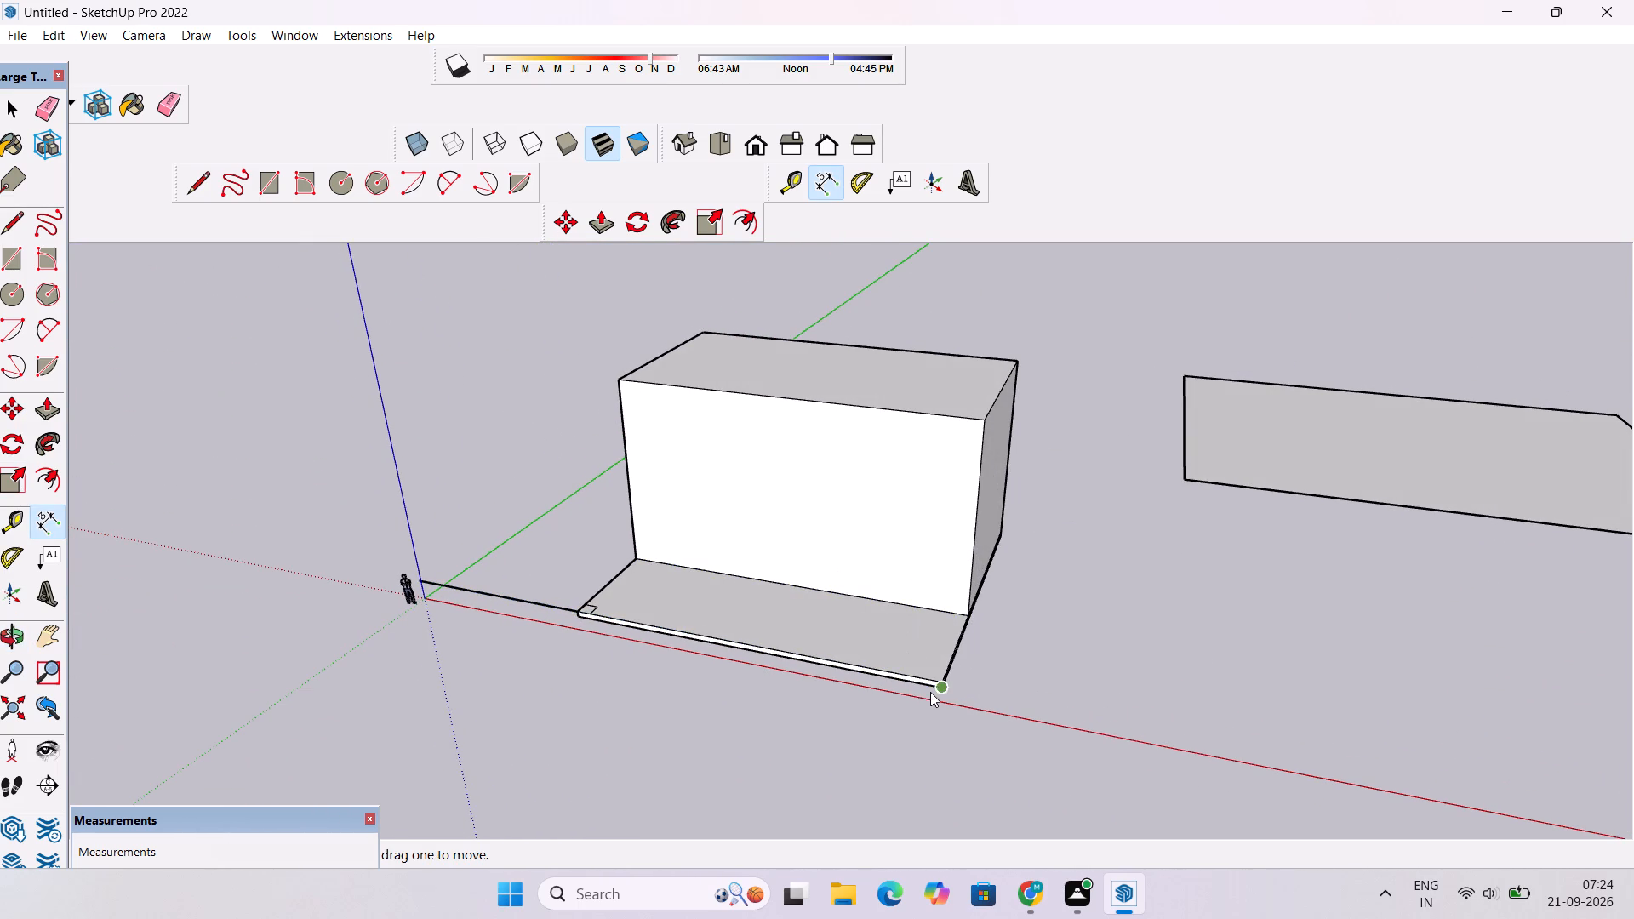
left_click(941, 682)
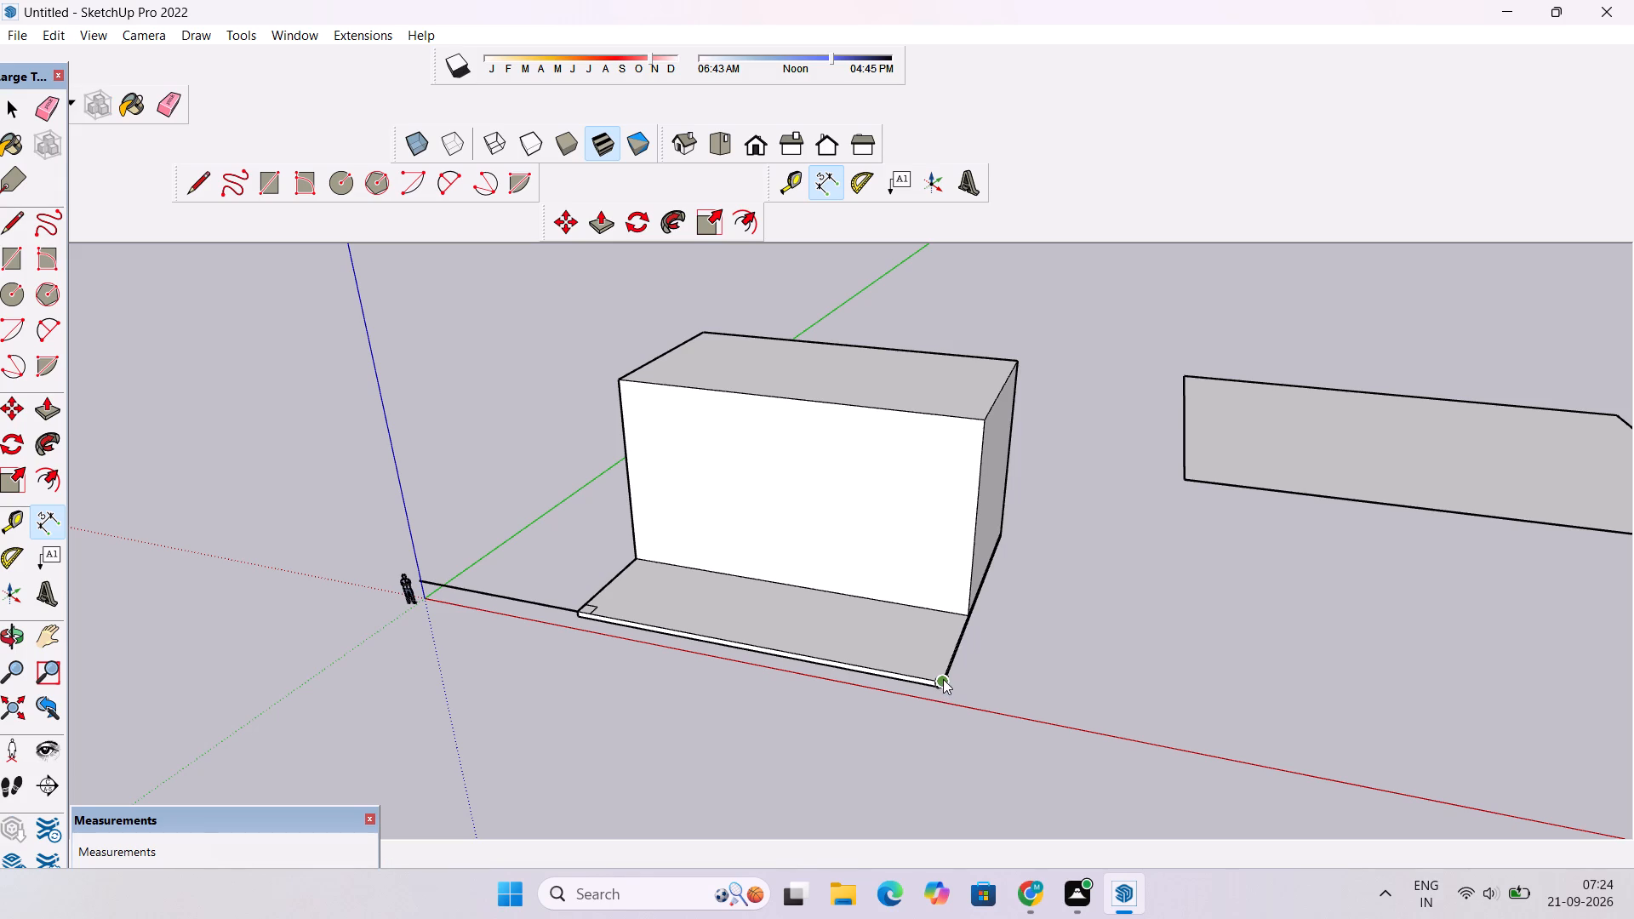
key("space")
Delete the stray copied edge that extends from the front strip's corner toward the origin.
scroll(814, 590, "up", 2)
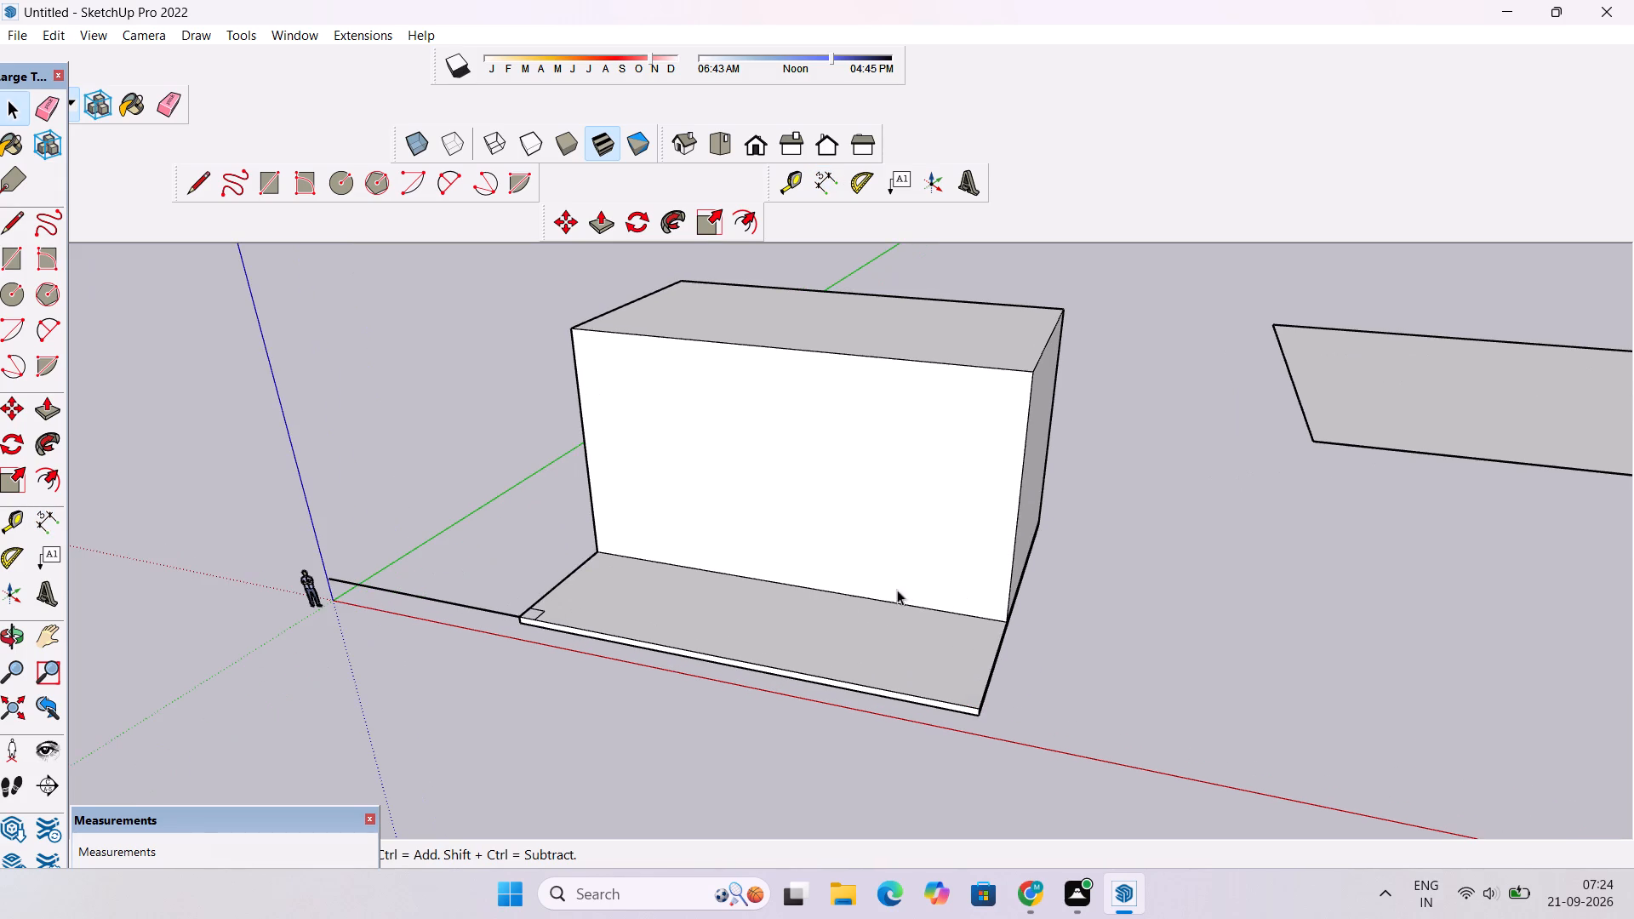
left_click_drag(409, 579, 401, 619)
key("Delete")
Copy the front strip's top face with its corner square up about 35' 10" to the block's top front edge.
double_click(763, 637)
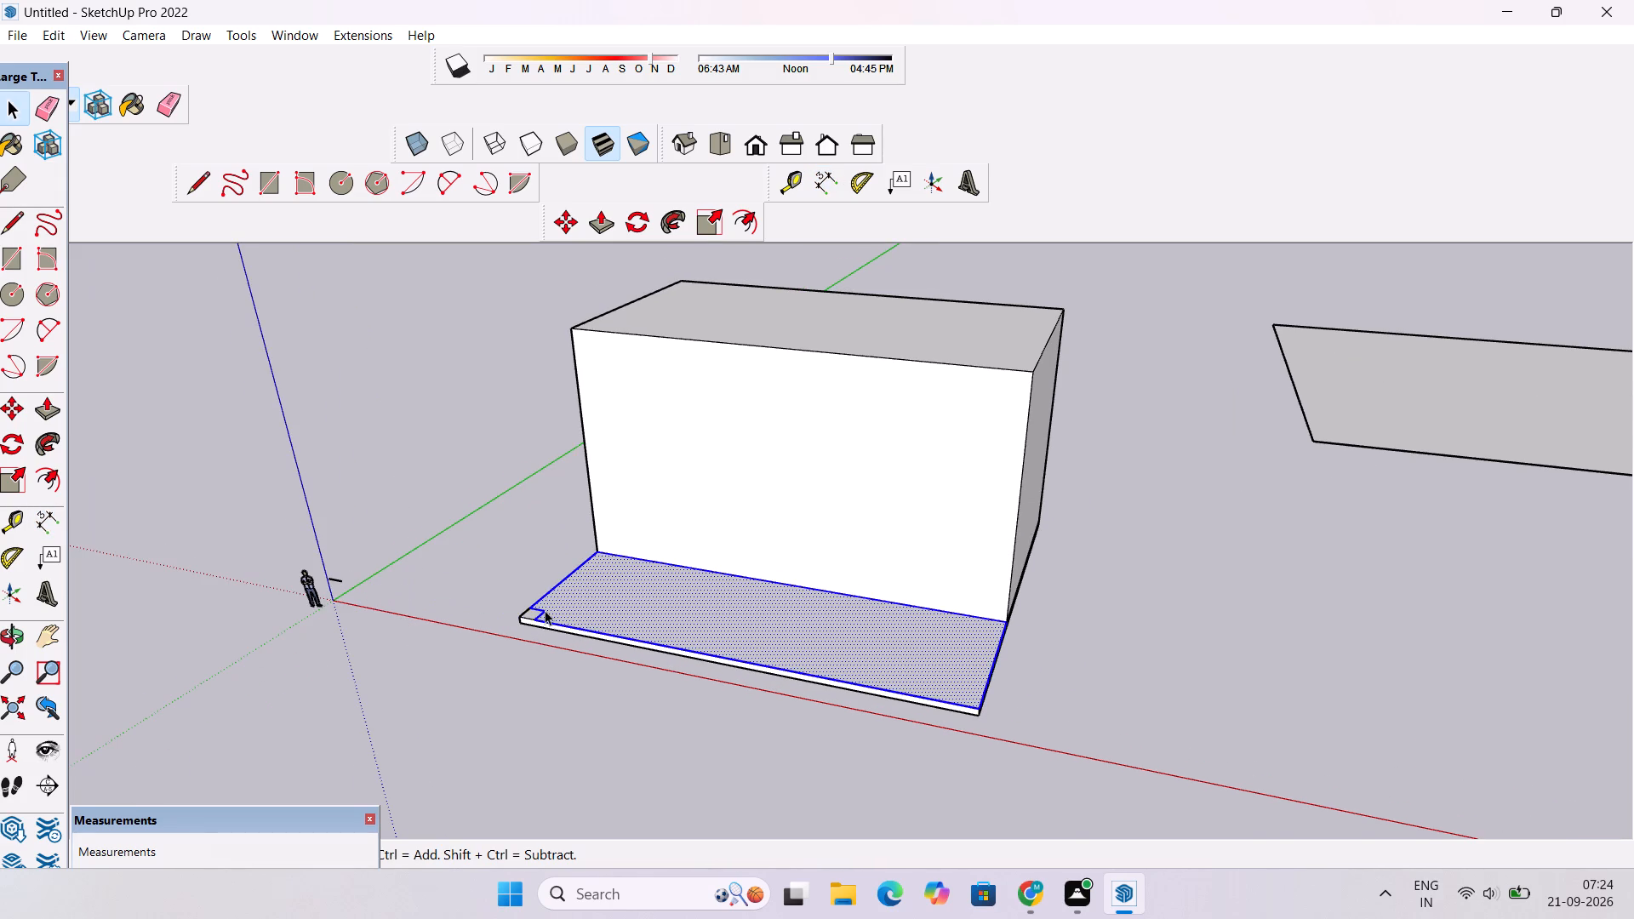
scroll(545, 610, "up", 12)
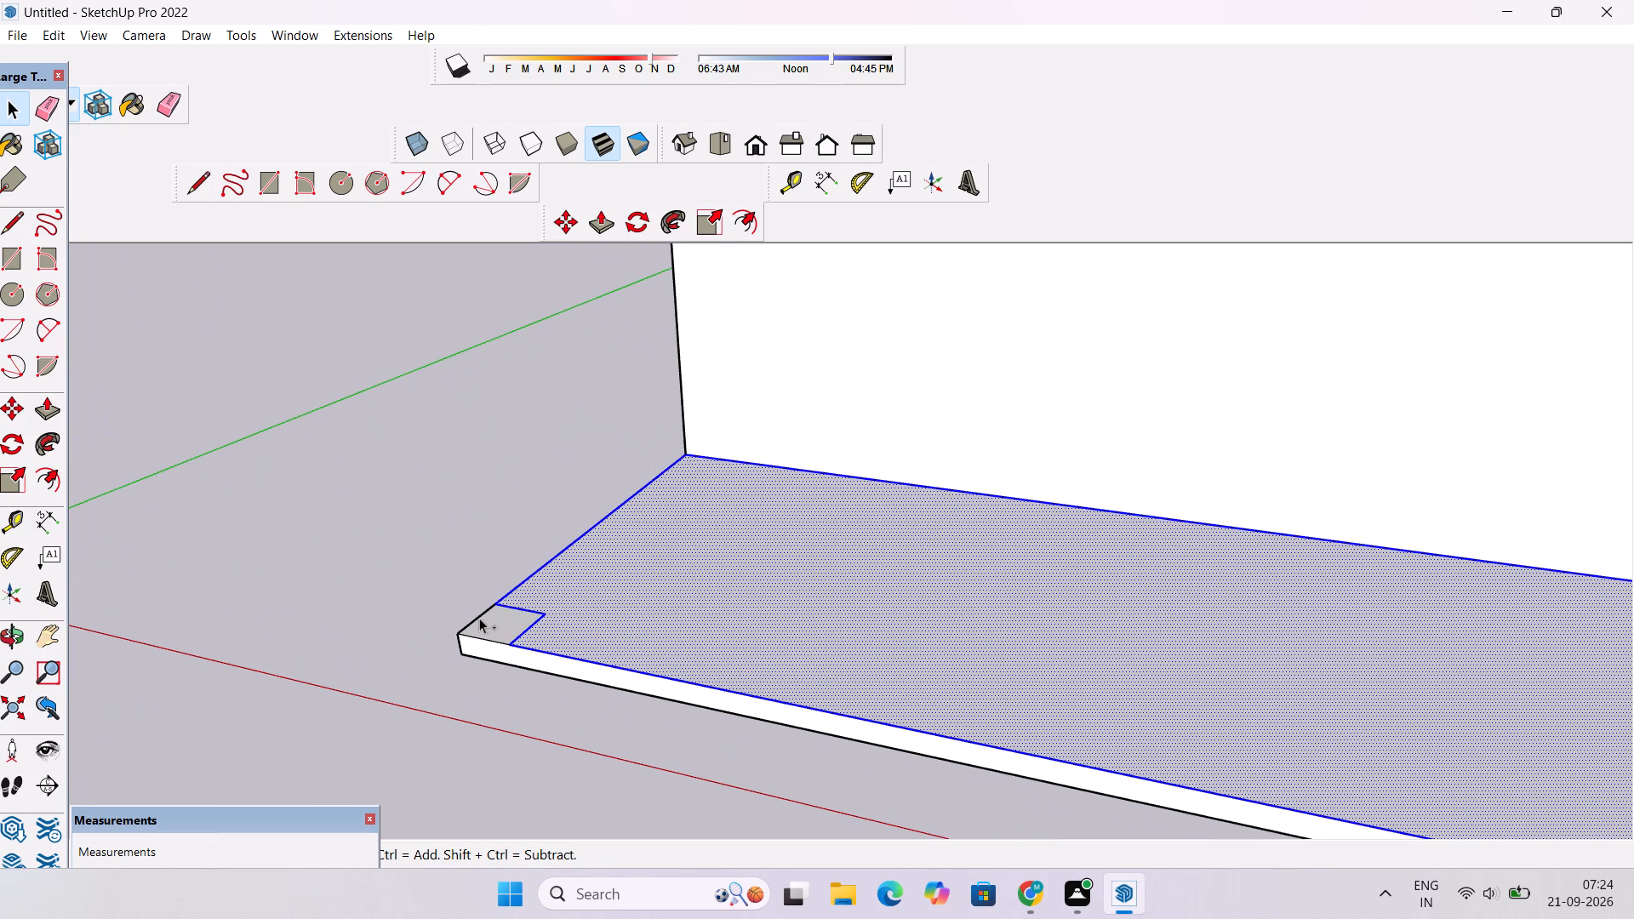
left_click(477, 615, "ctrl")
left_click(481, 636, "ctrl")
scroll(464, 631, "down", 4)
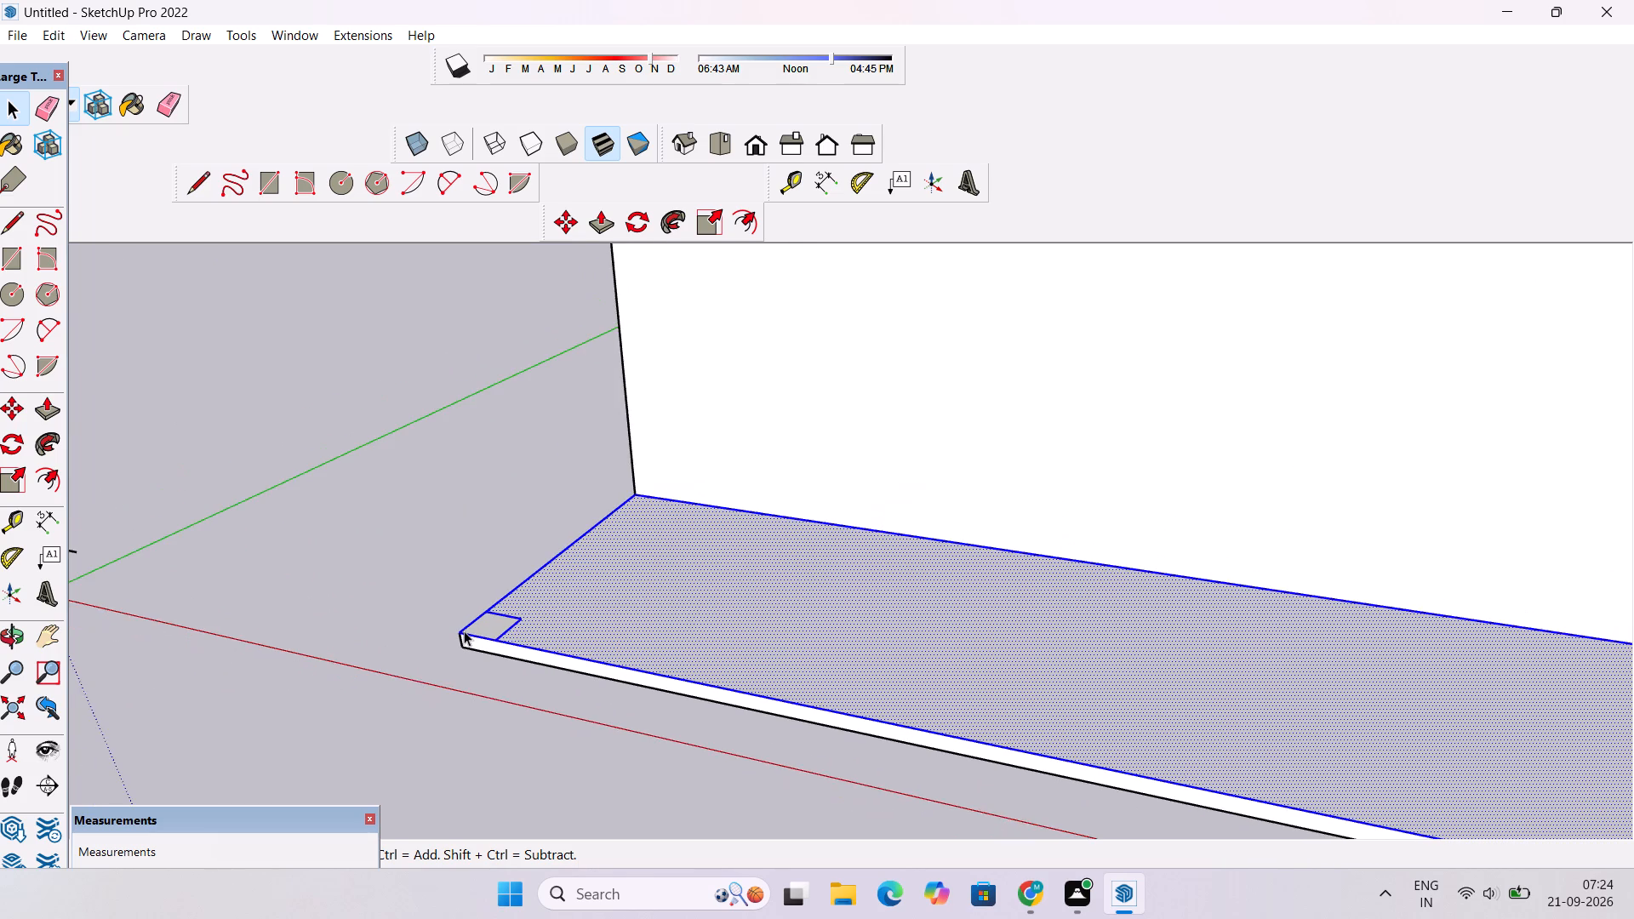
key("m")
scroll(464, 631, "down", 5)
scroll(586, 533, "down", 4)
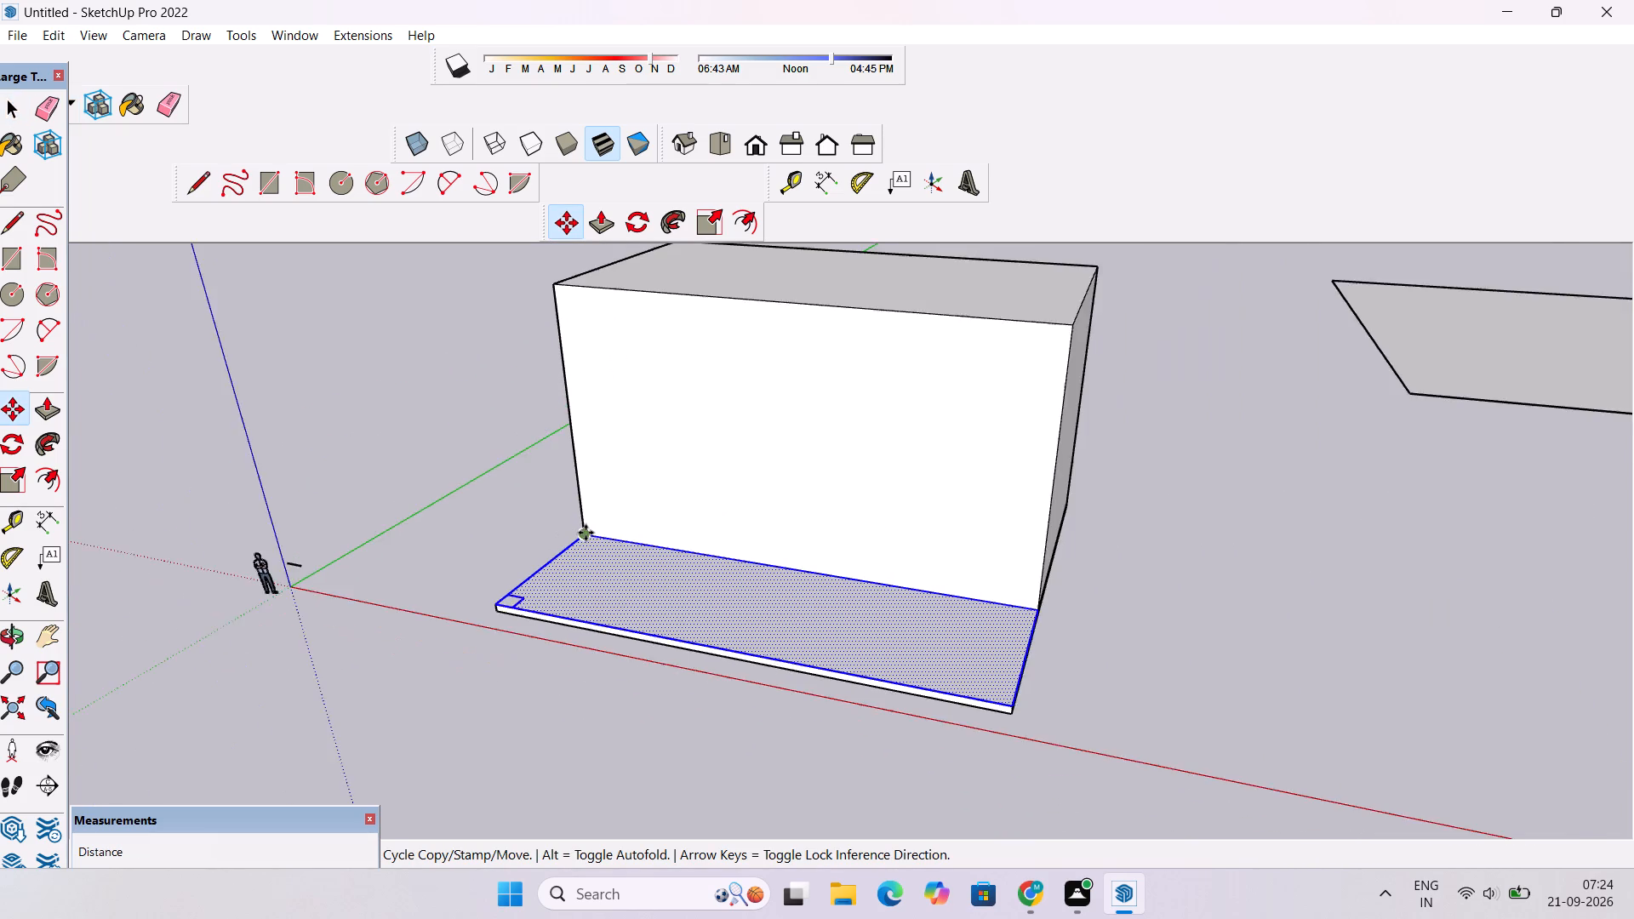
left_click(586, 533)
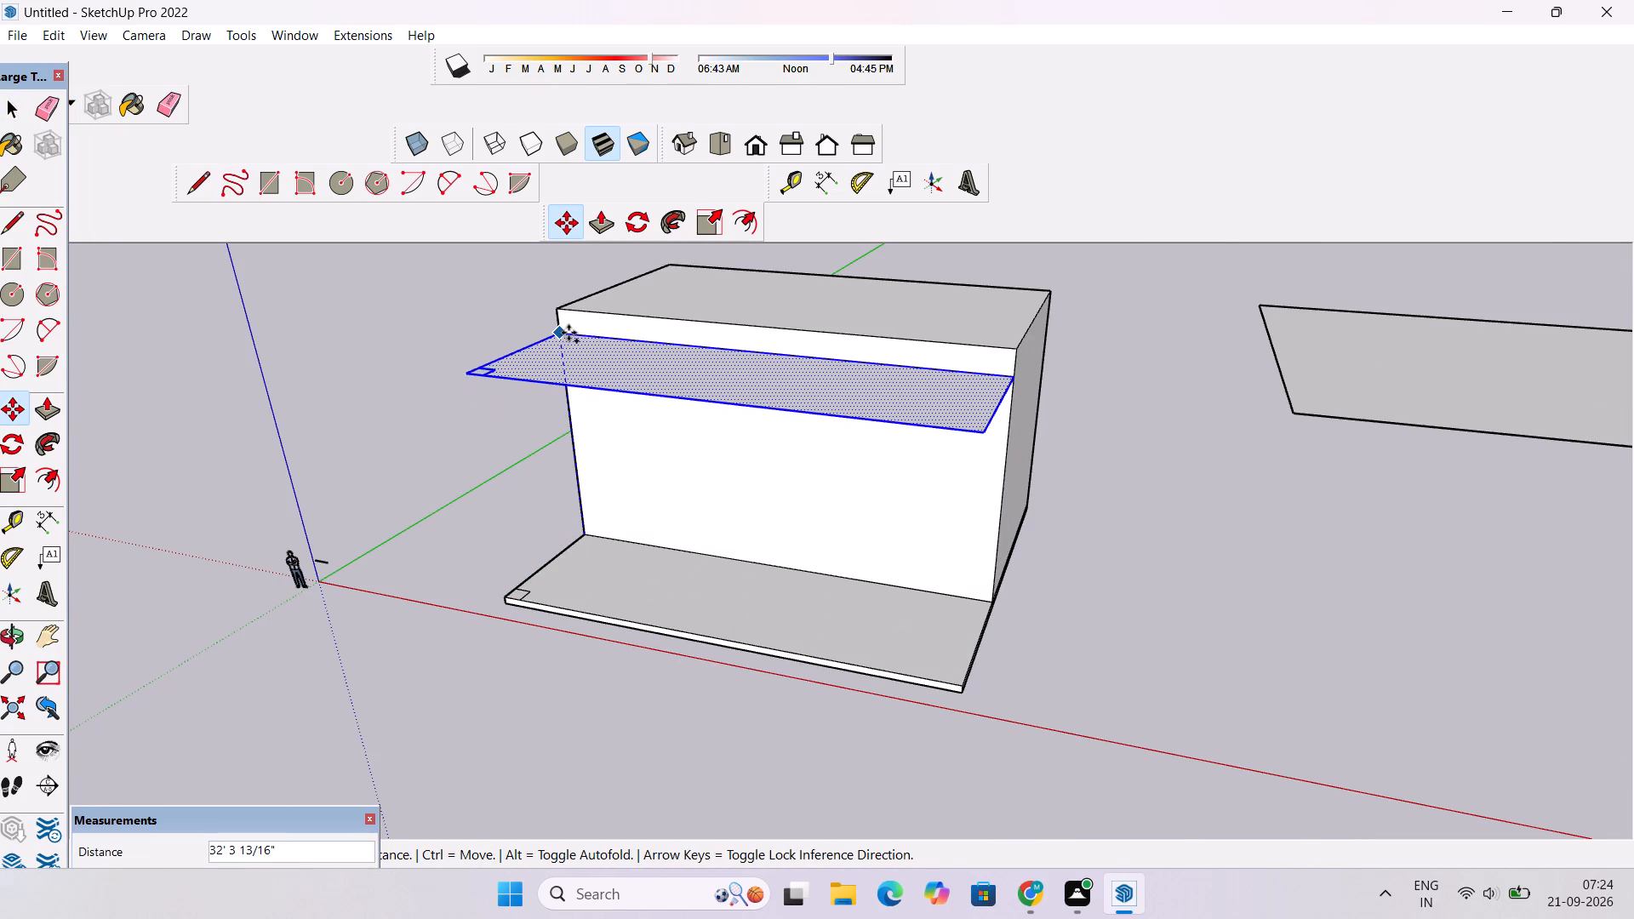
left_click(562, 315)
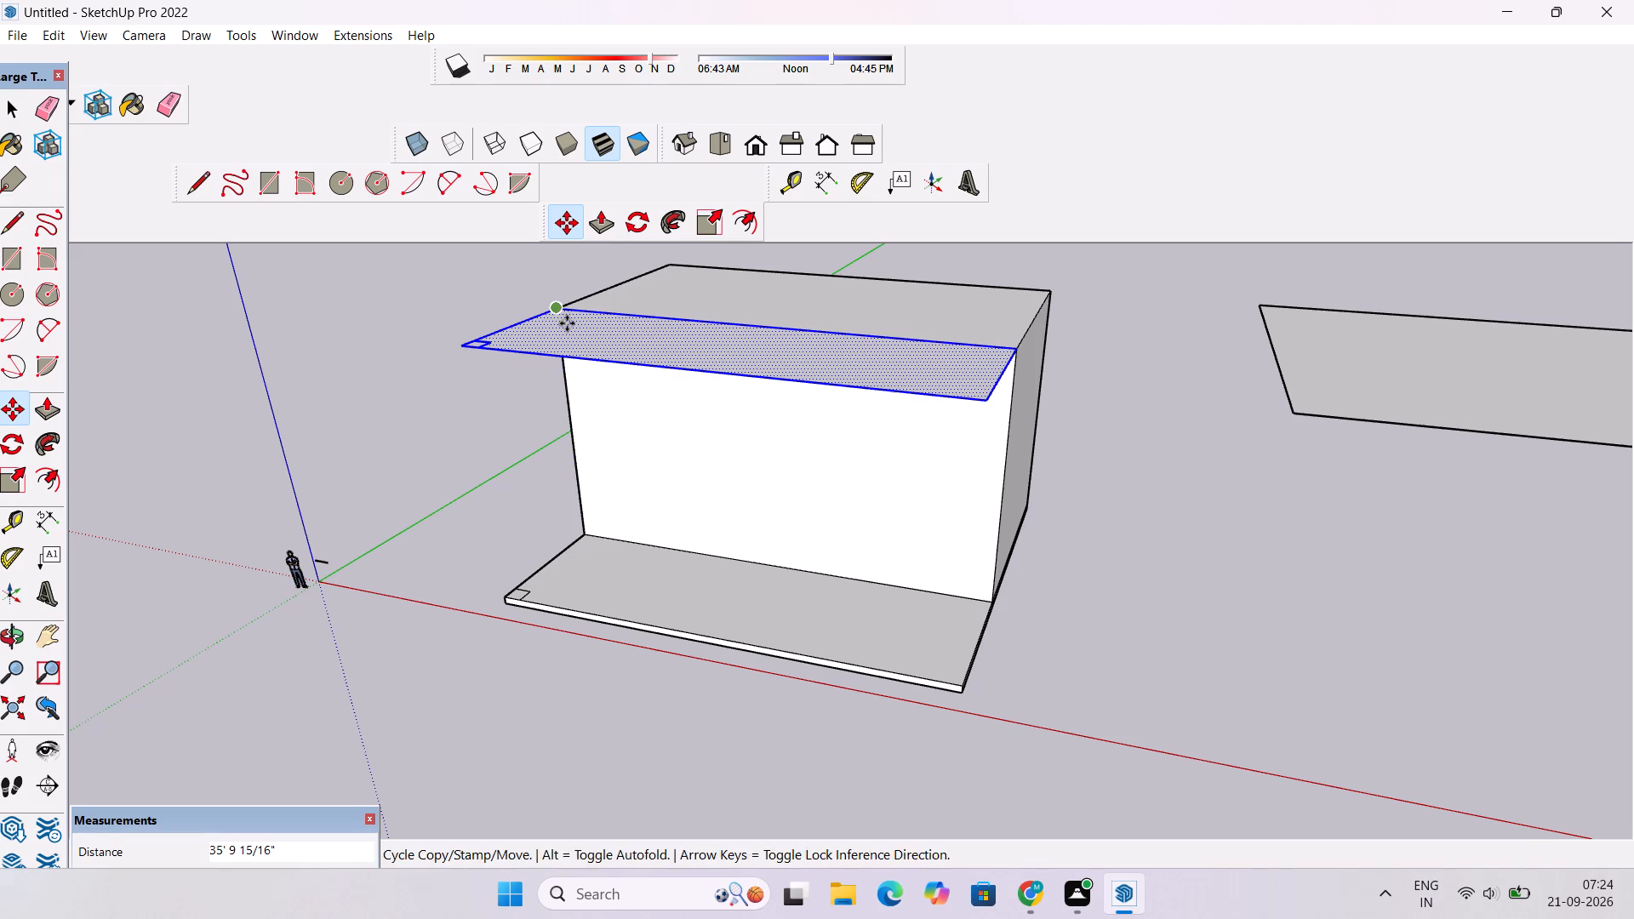
Examine the copied strip face at the block's top from the front, from above and at oblique angles.
key("o")
scroll(658, 426, "down", 6)
left_click_drag(676, 461, 900, 360)
scroll(928, 576, "up", 5)
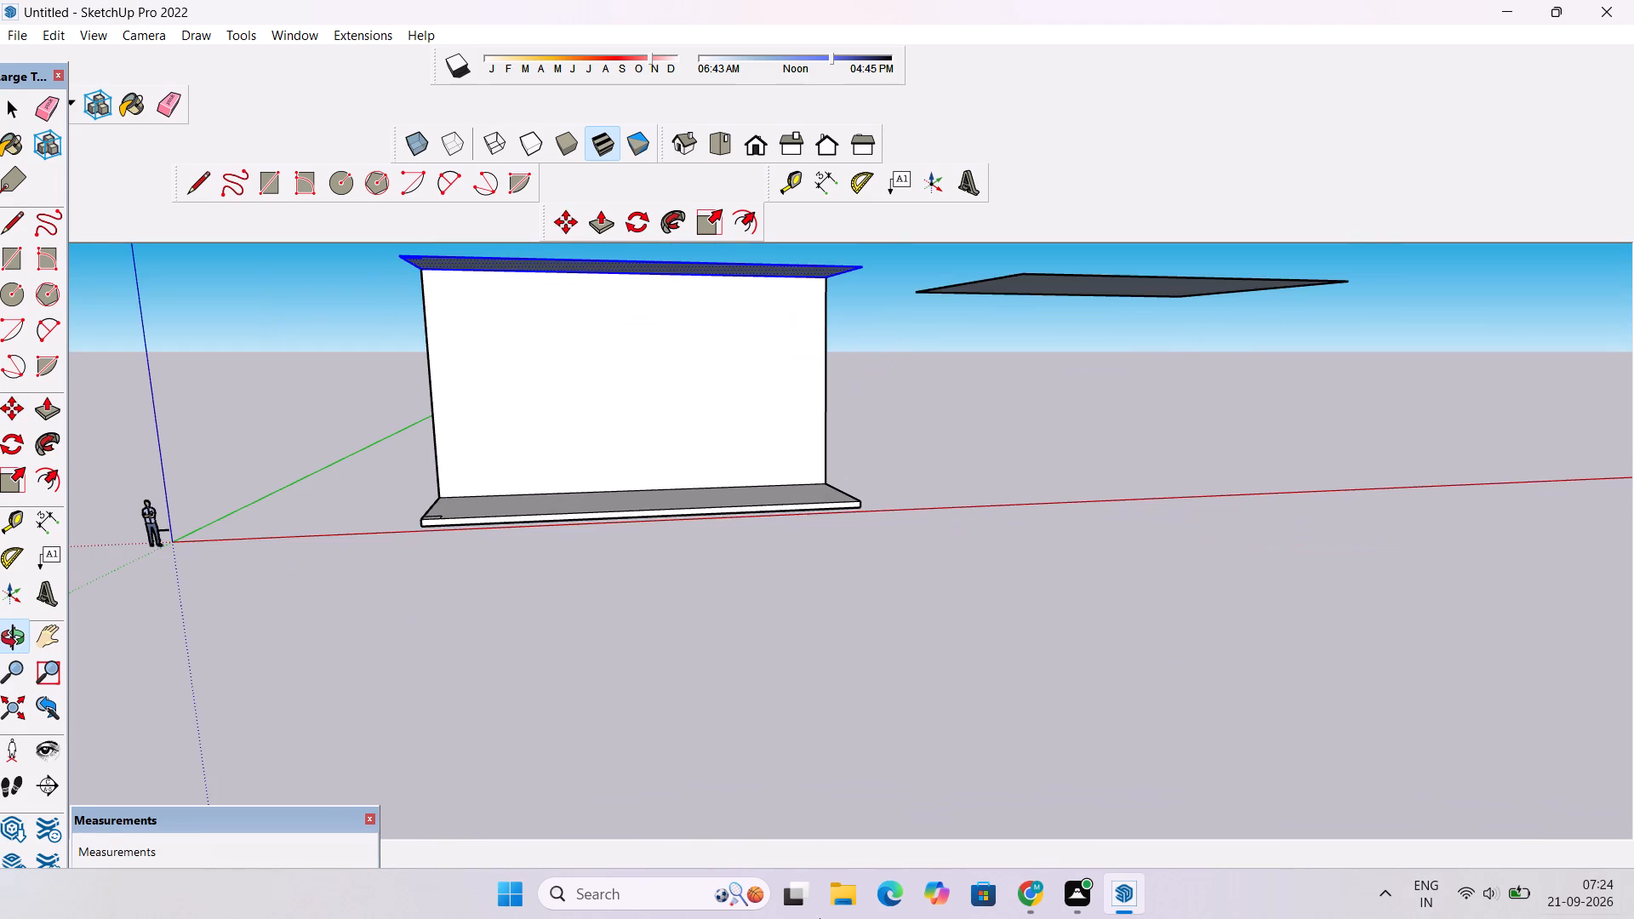
scroll(534, 369, "down", 6)
left_click_drag(604, 344, 542, 541)
scroll(607, 283, "up", 4)
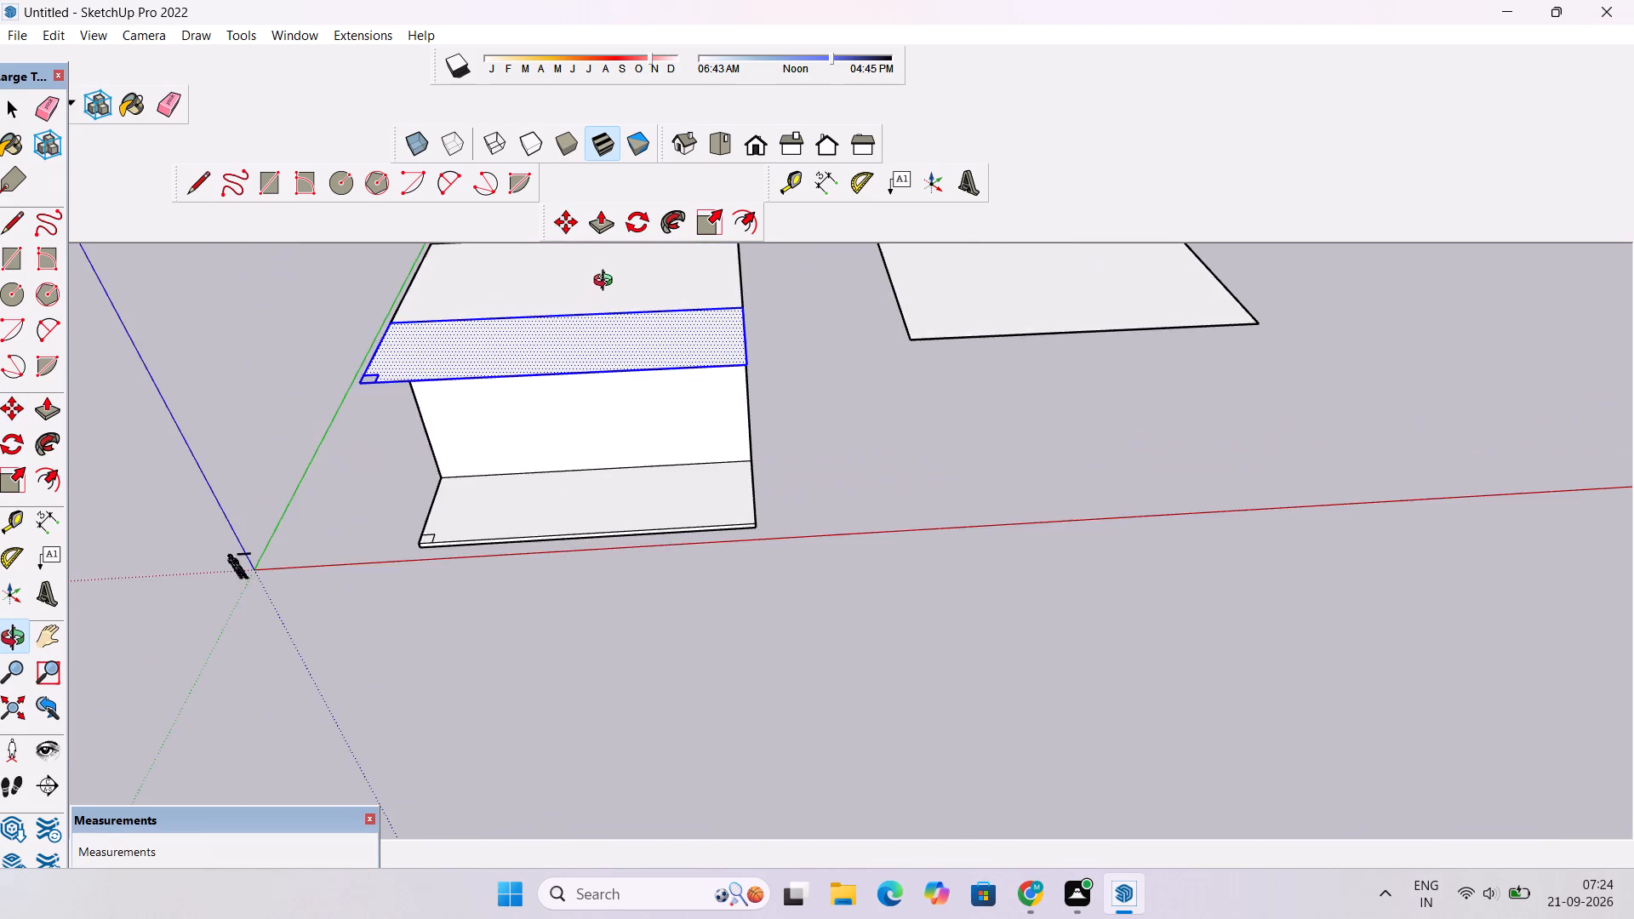
left_click_drag(586, 318, 780, 436, "shift")
scroll(780, 362, "down", 4, "shift")
left_click_drag(810, 504, 765, 312)
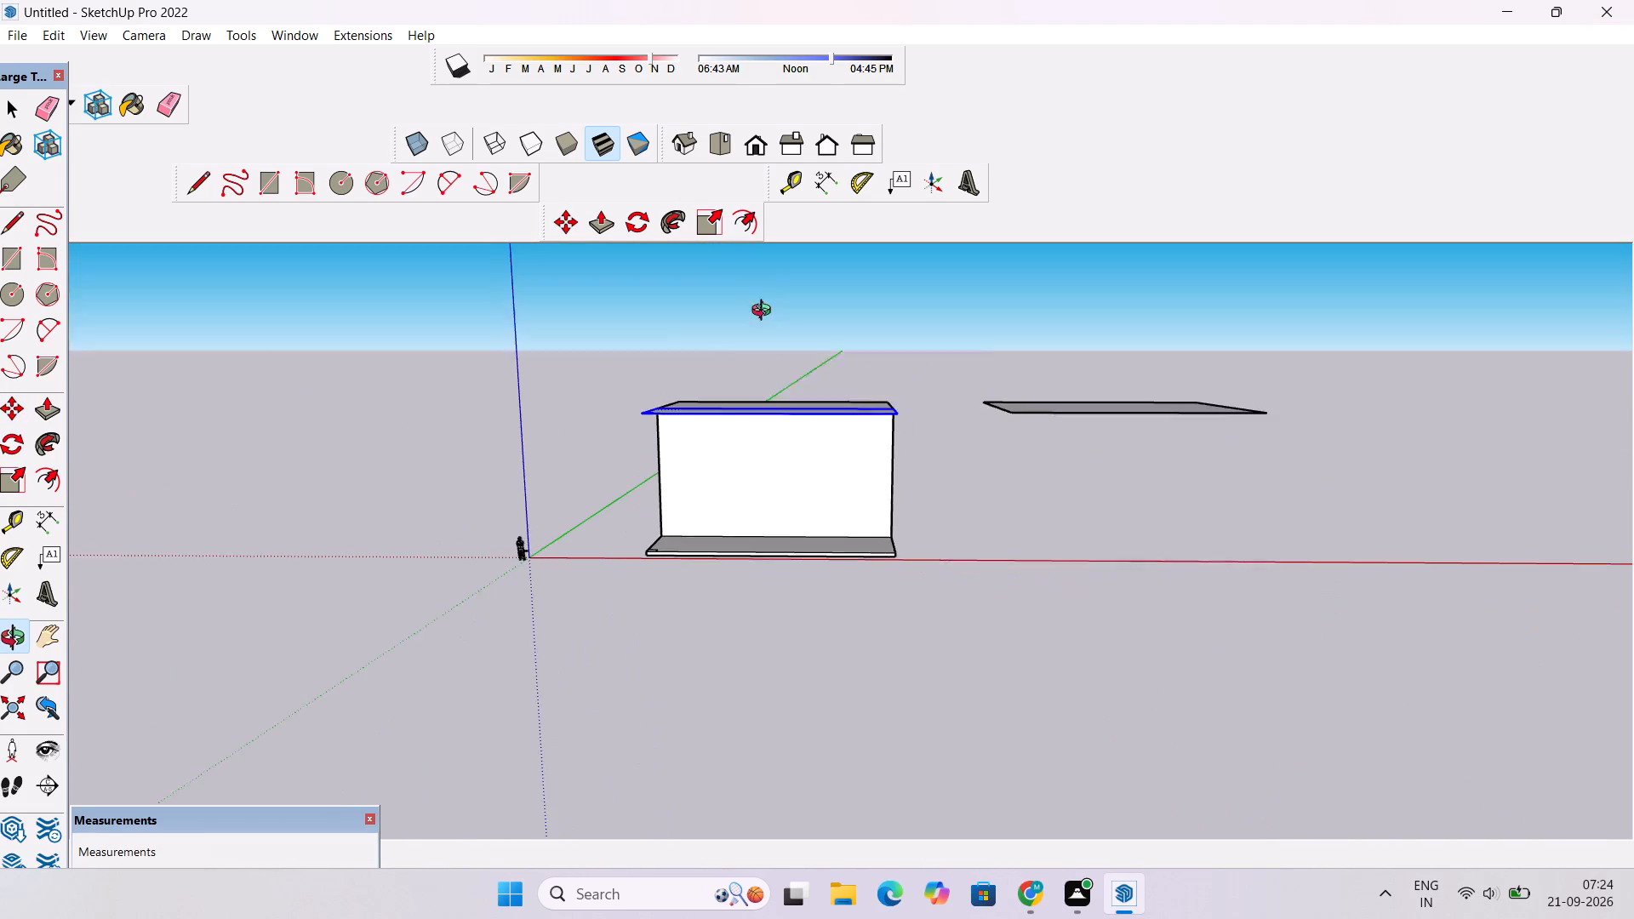
left_click_drag(765, 312, 771, 306)
scroll(694, 471, "up", 9)
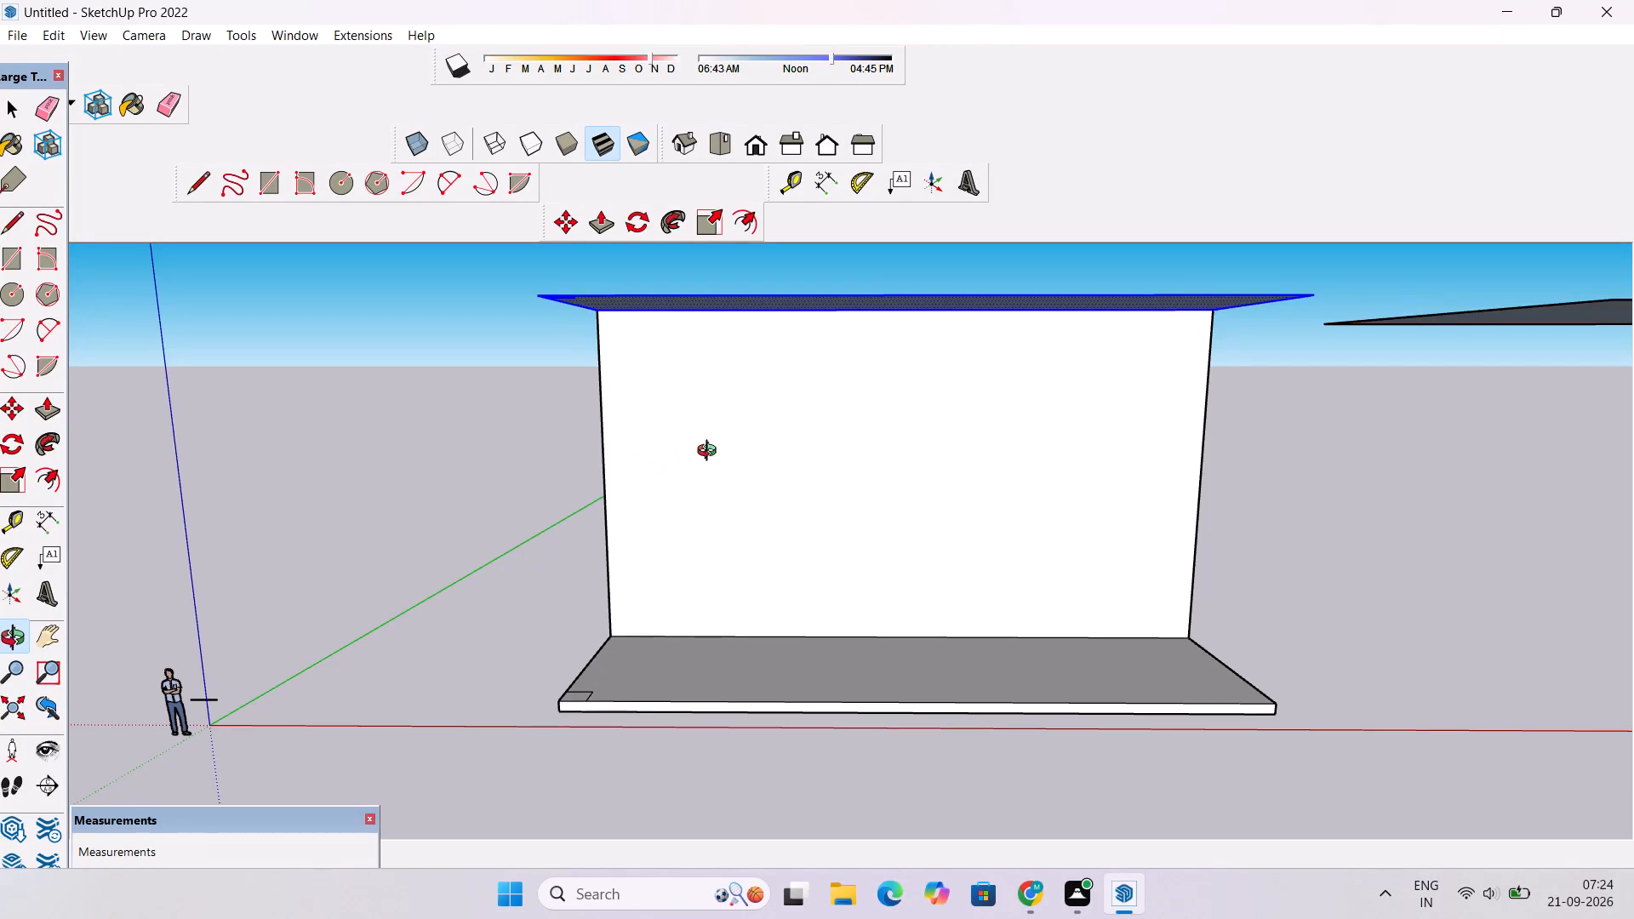
scroll(759, 442, "down", 10)
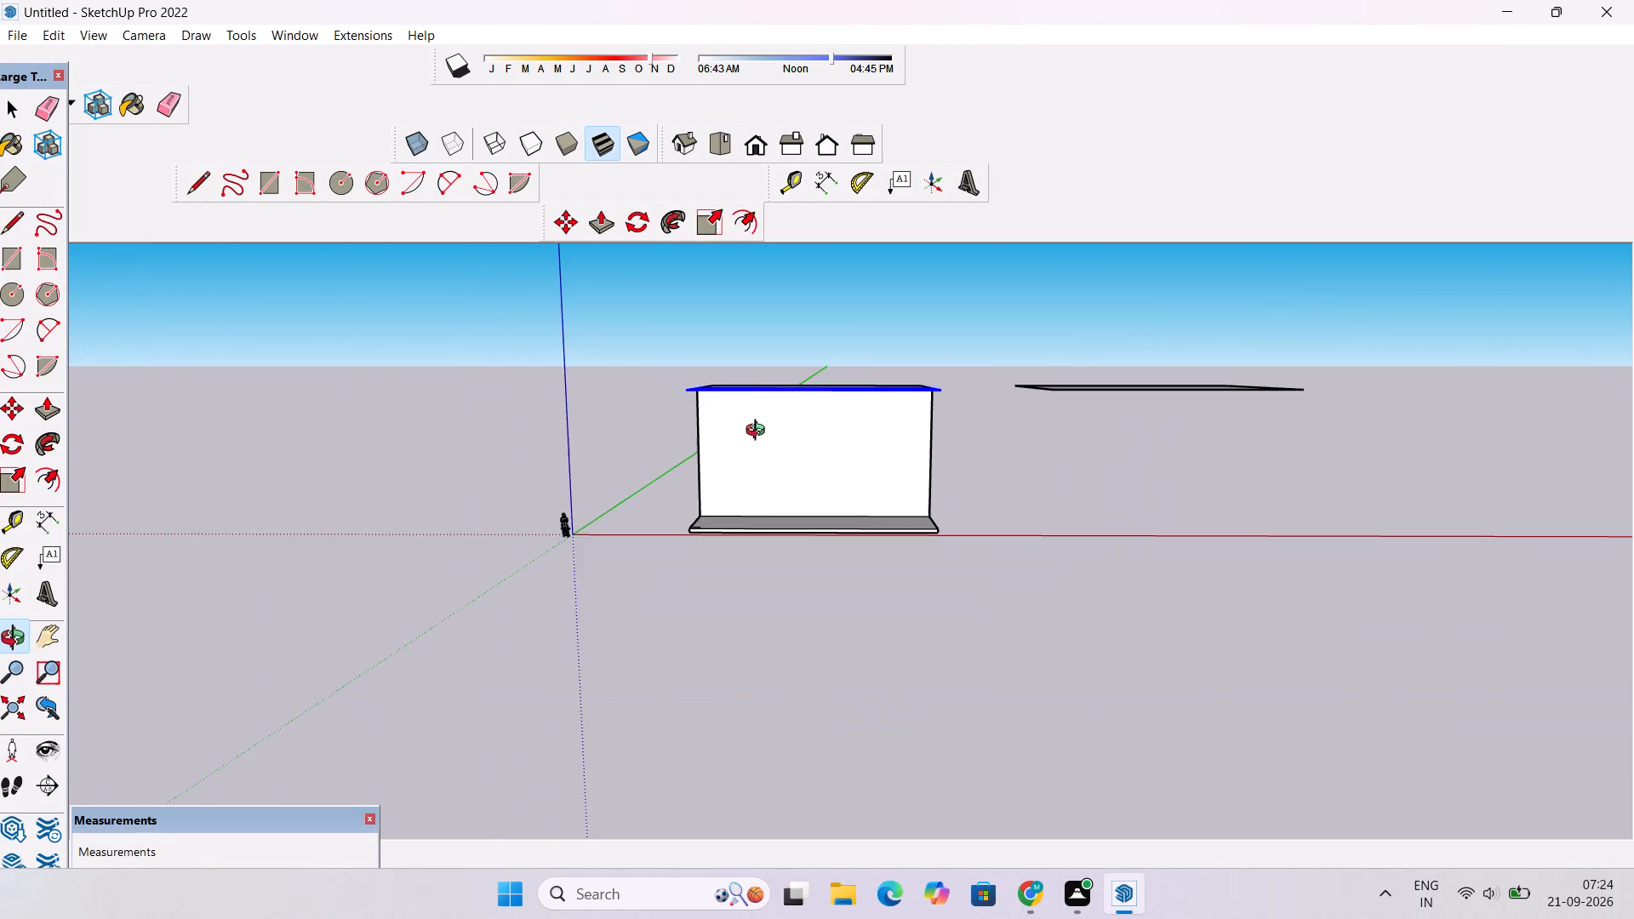
scroll(759, 432, "down", 1)
left_click_drag(759, 442, 734, 682)
scroll(766, 299, "up", 5)
scroll(728, 431, "up", 2)
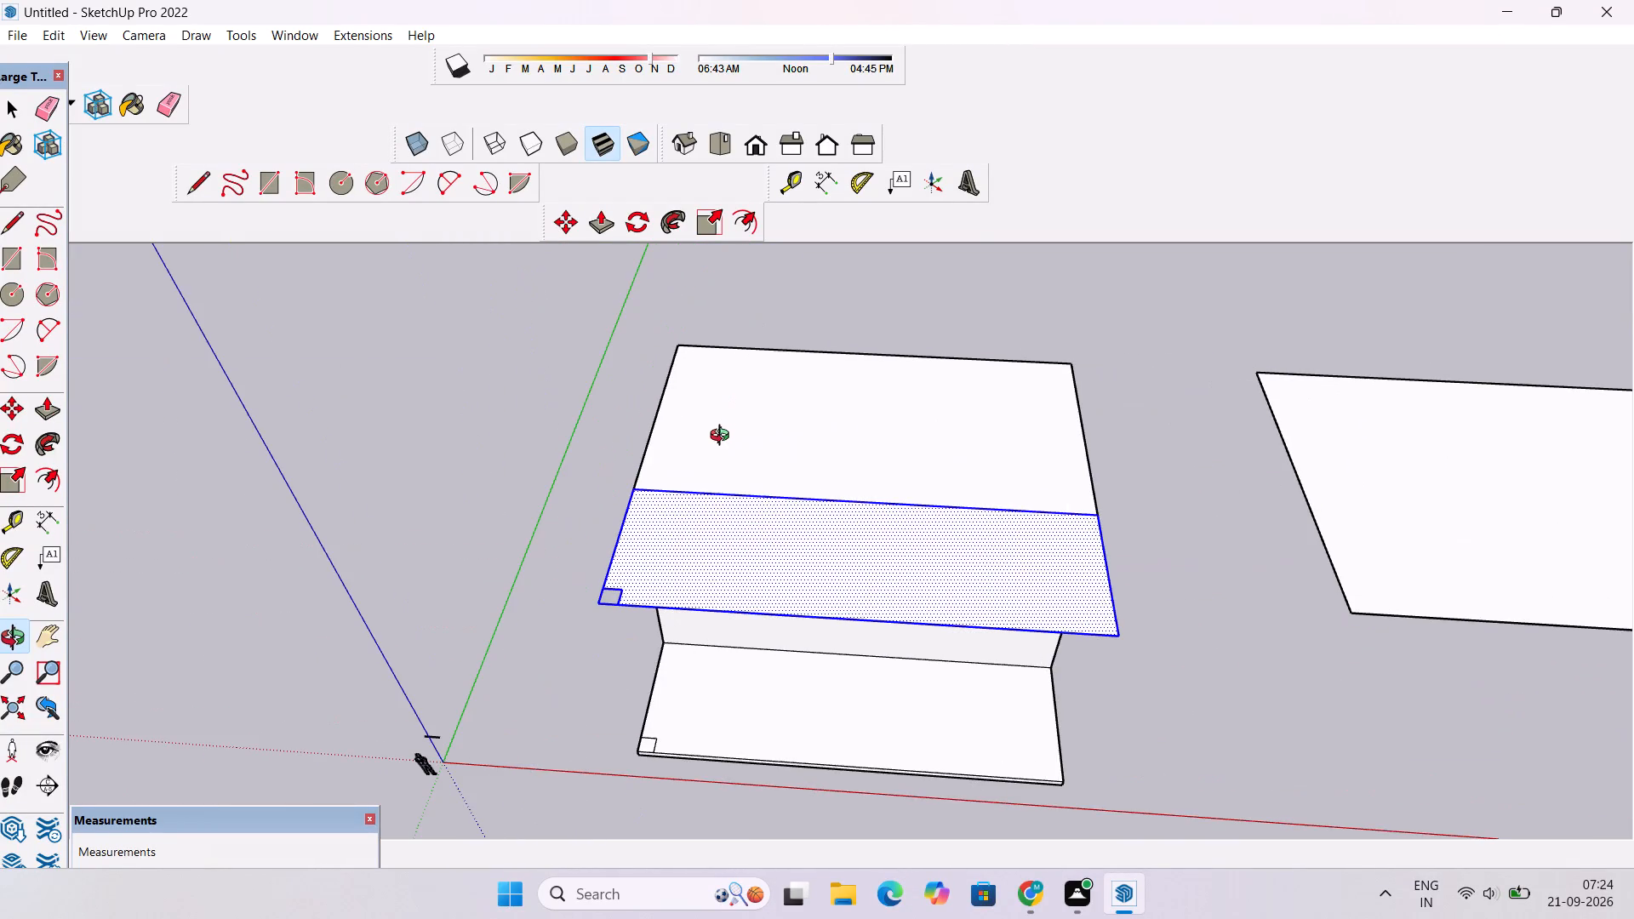
scroll(739, 492, "down", 8)
left_click_drag(730, 490, 831, 499)
scroll(842, 500, "up", 2)
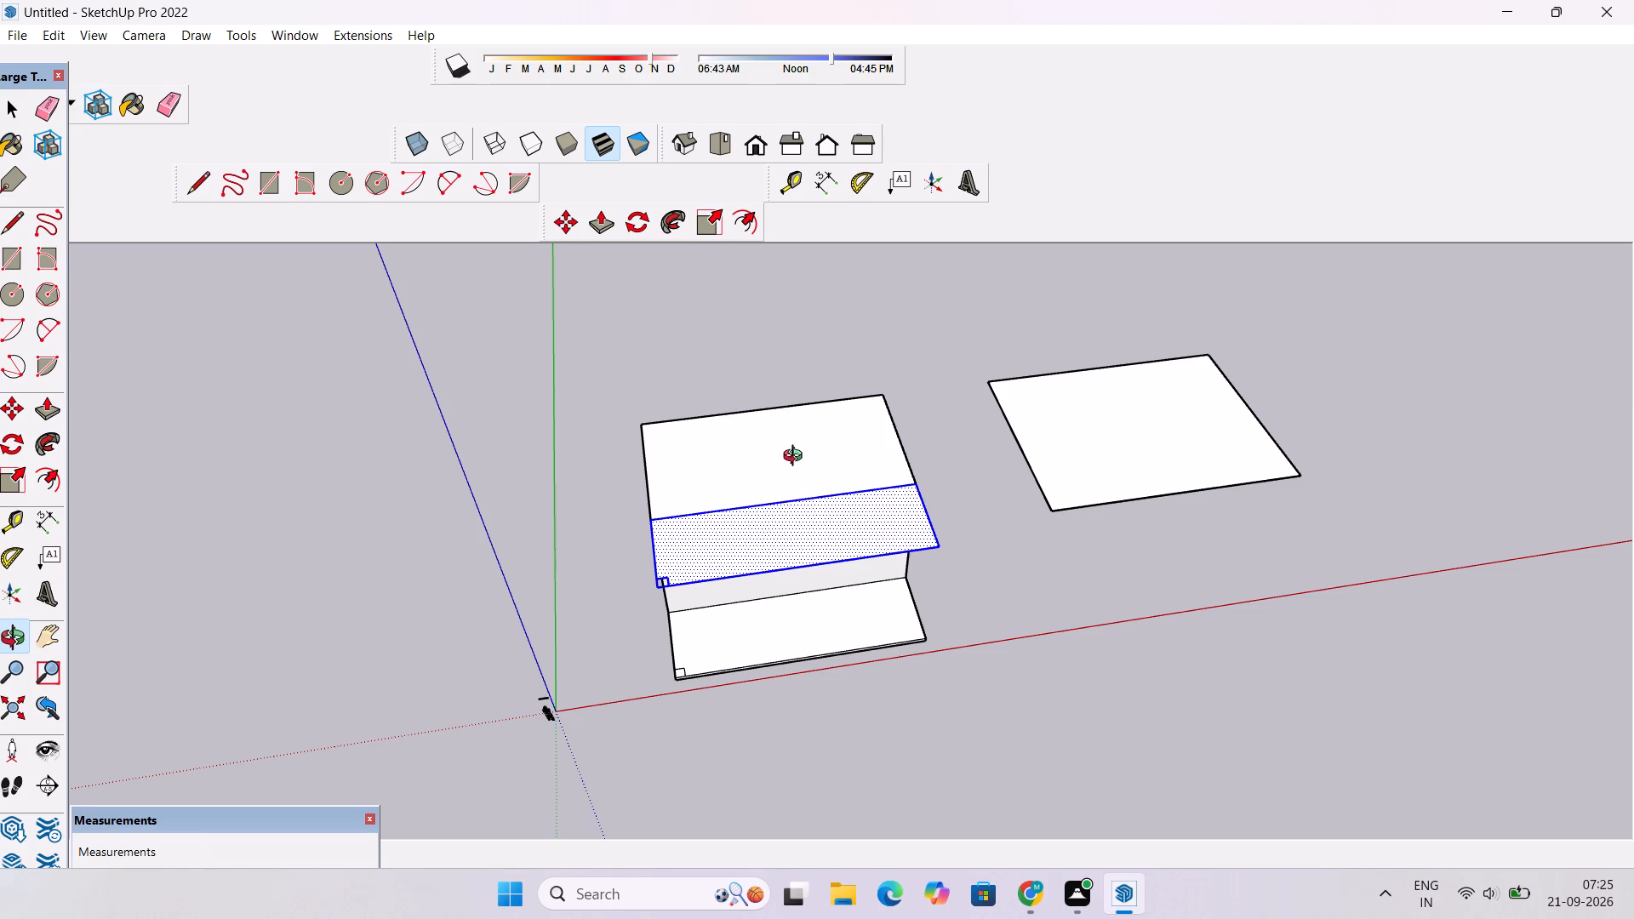
scroll(831, 454, "down", 4)
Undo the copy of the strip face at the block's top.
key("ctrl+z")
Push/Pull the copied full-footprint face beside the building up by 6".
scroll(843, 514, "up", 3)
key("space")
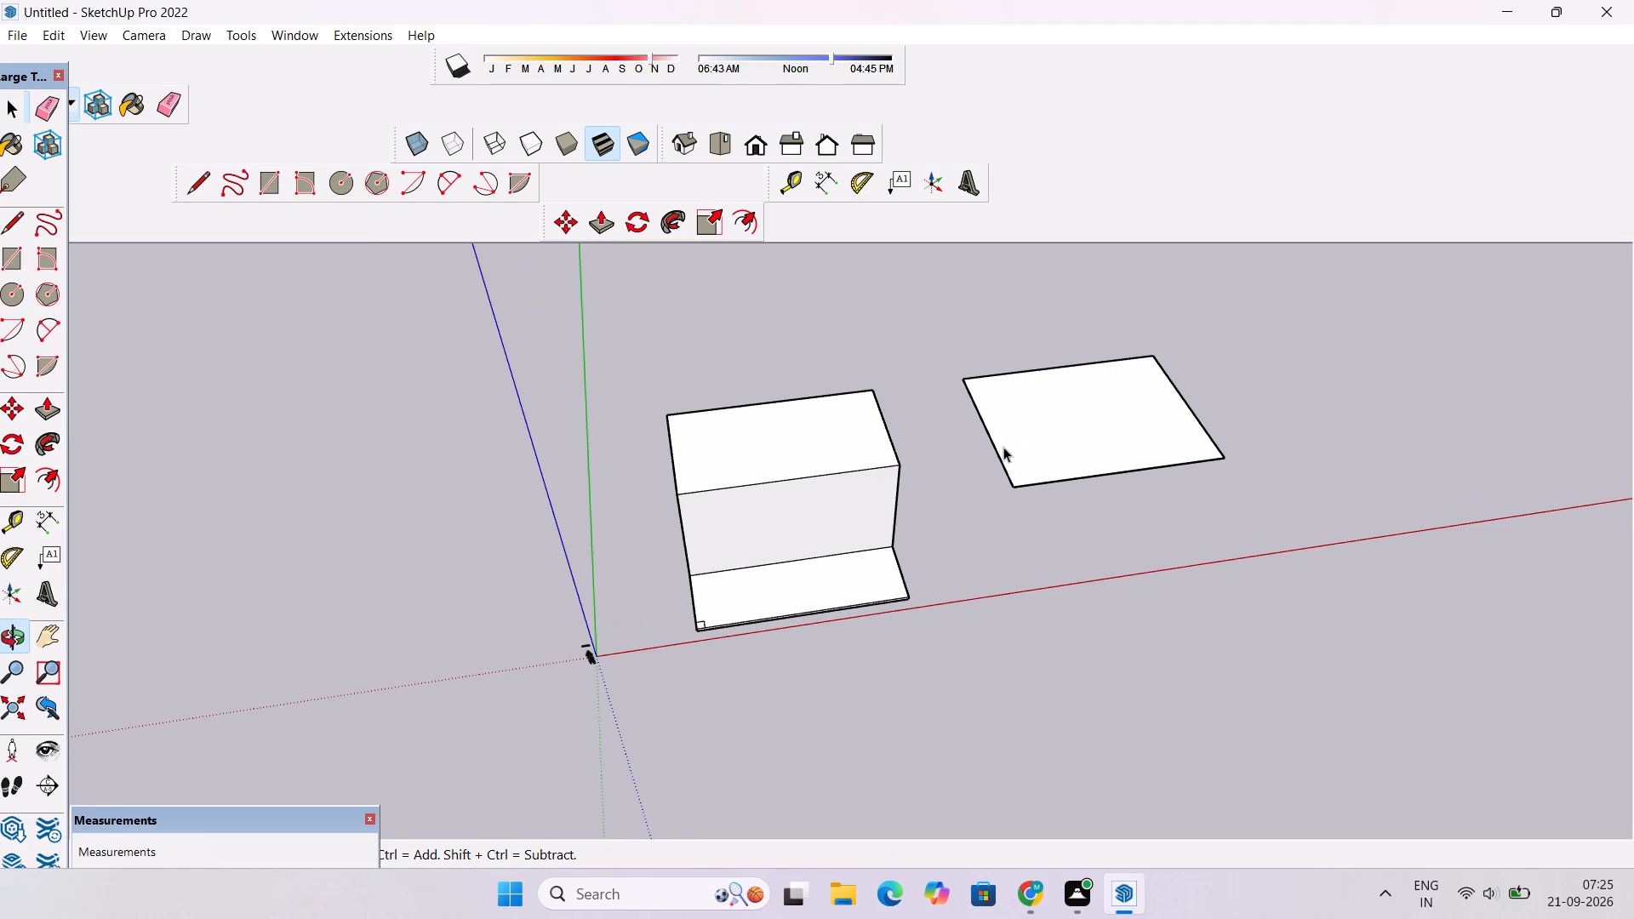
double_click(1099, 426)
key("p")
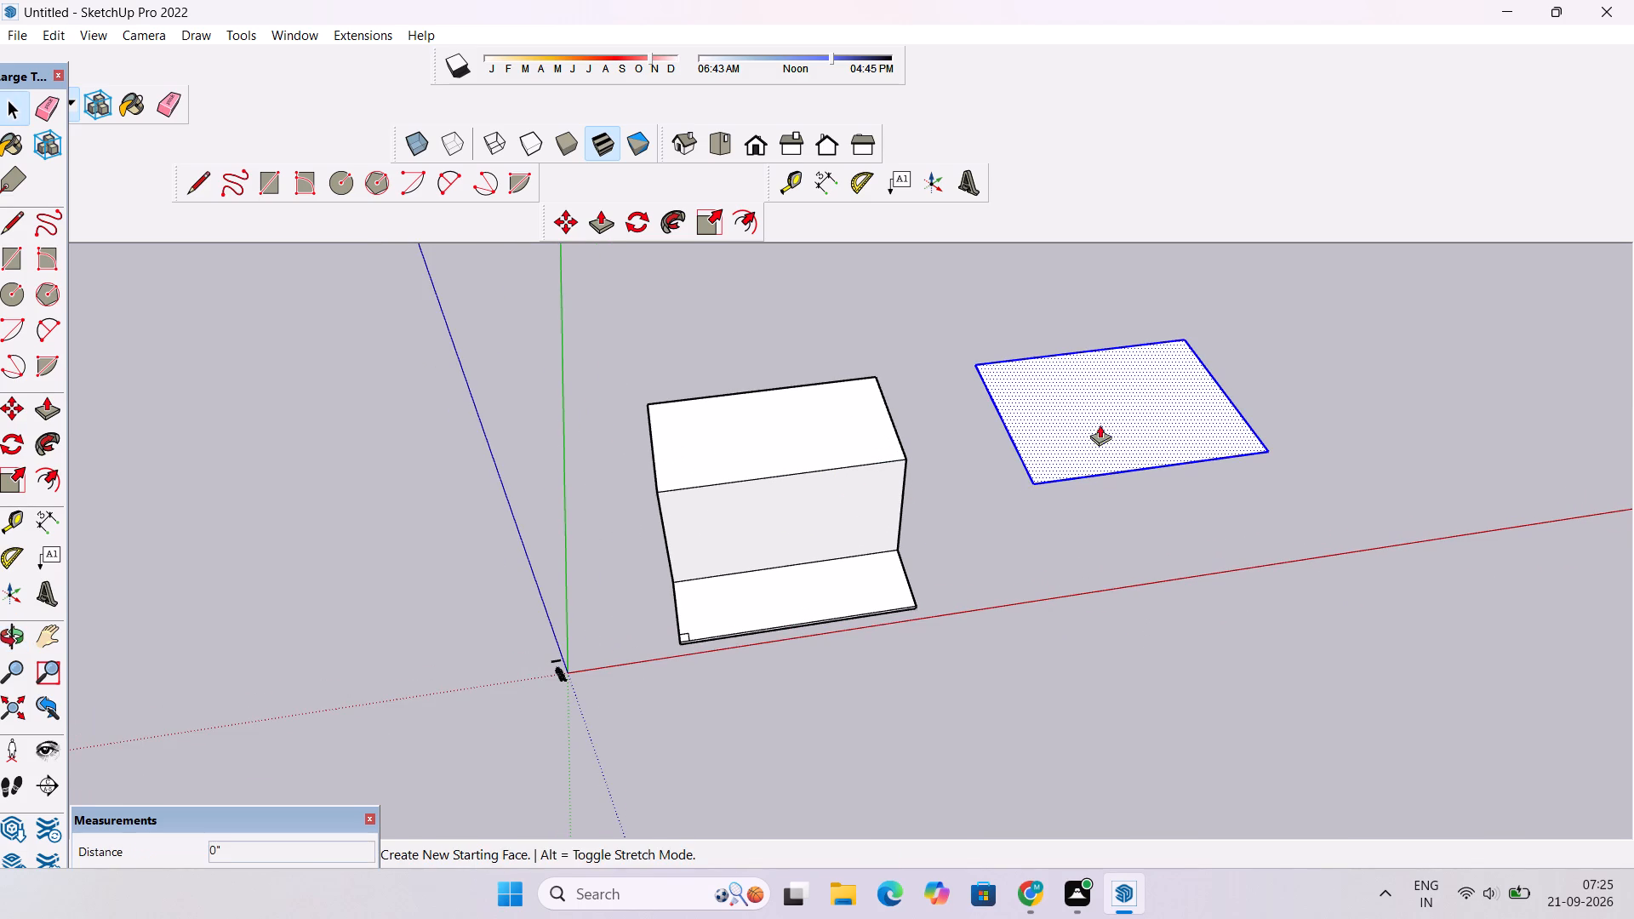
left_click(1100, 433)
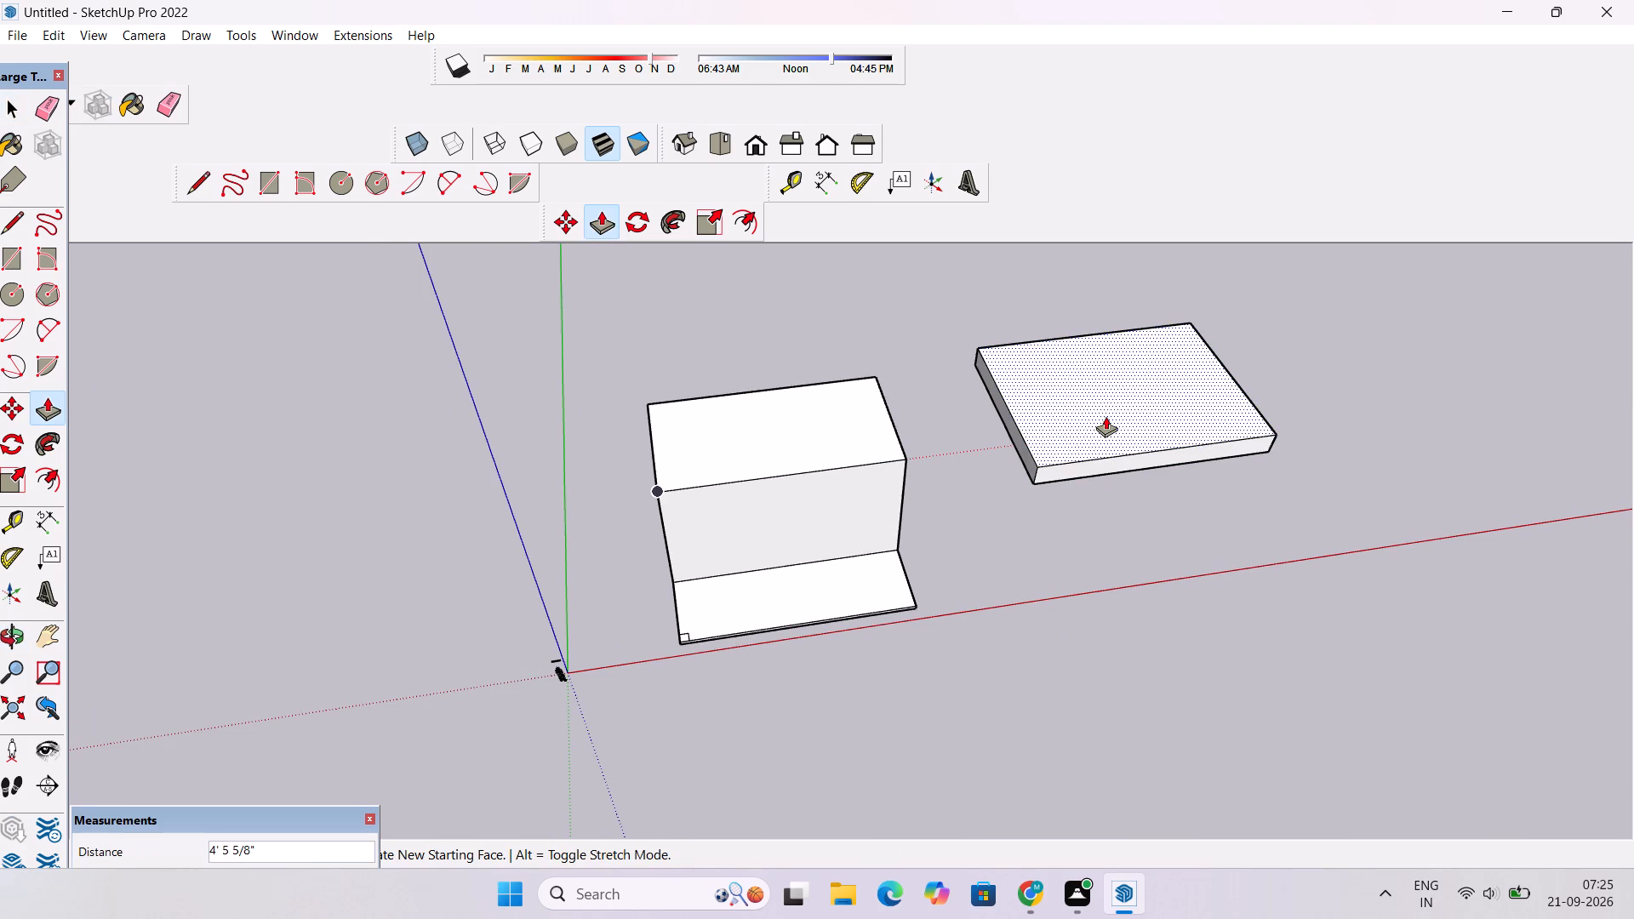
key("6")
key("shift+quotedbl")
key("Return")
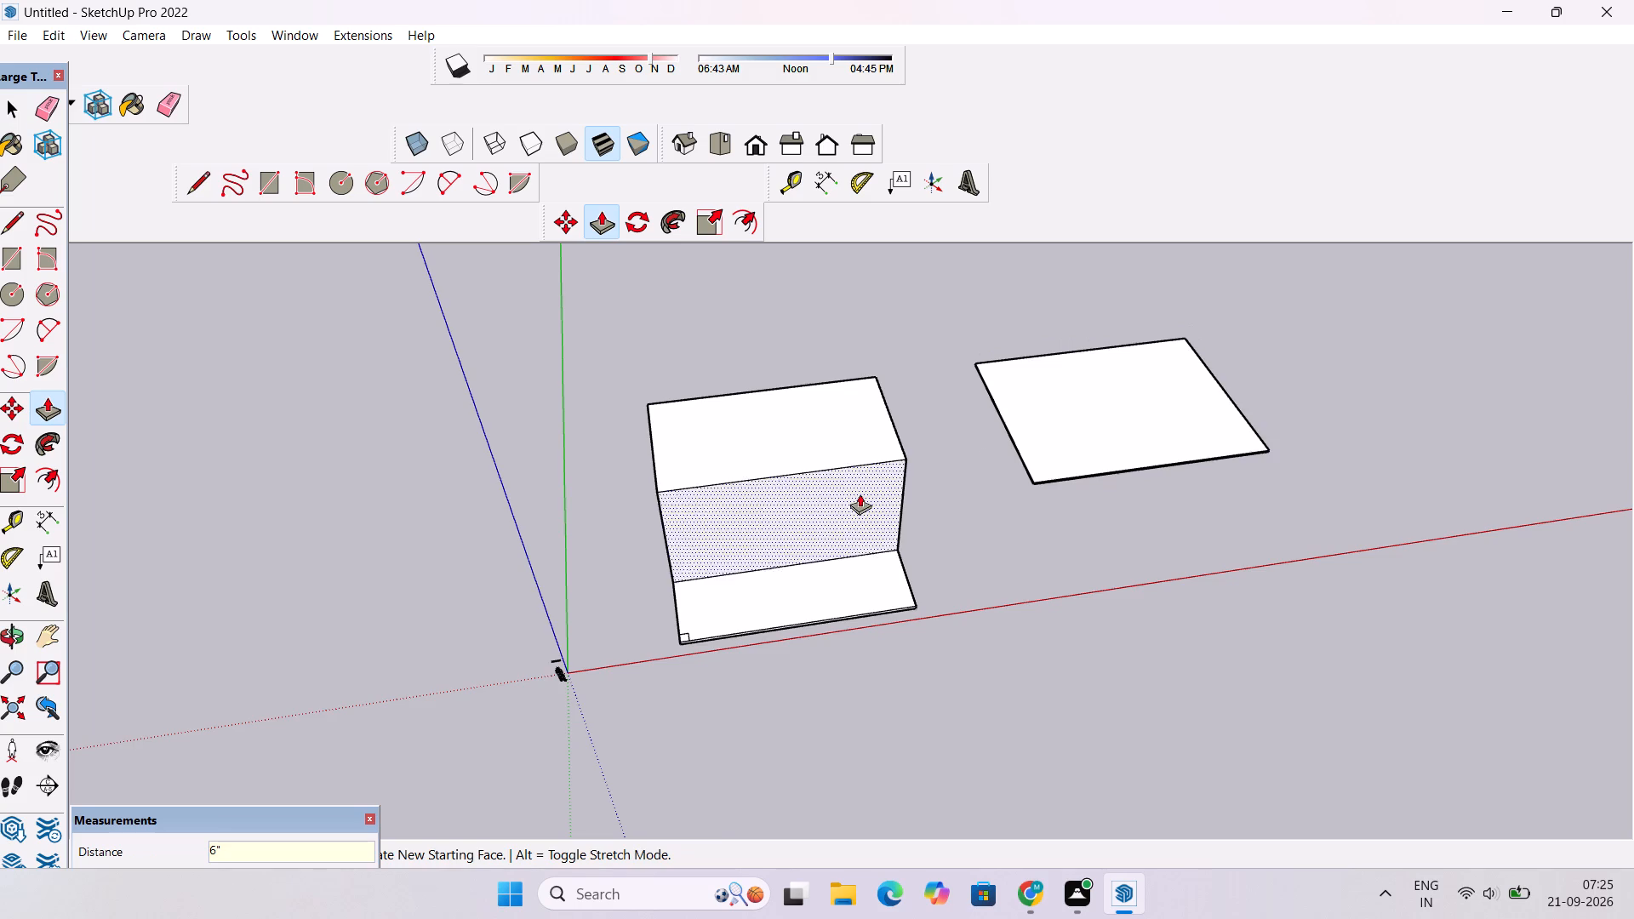
Examine the thickness of the slab beside the building from low and high angles.
scroll(859, 503, "down", 5)
scroll(995, 504, "up", 4)
key("o")
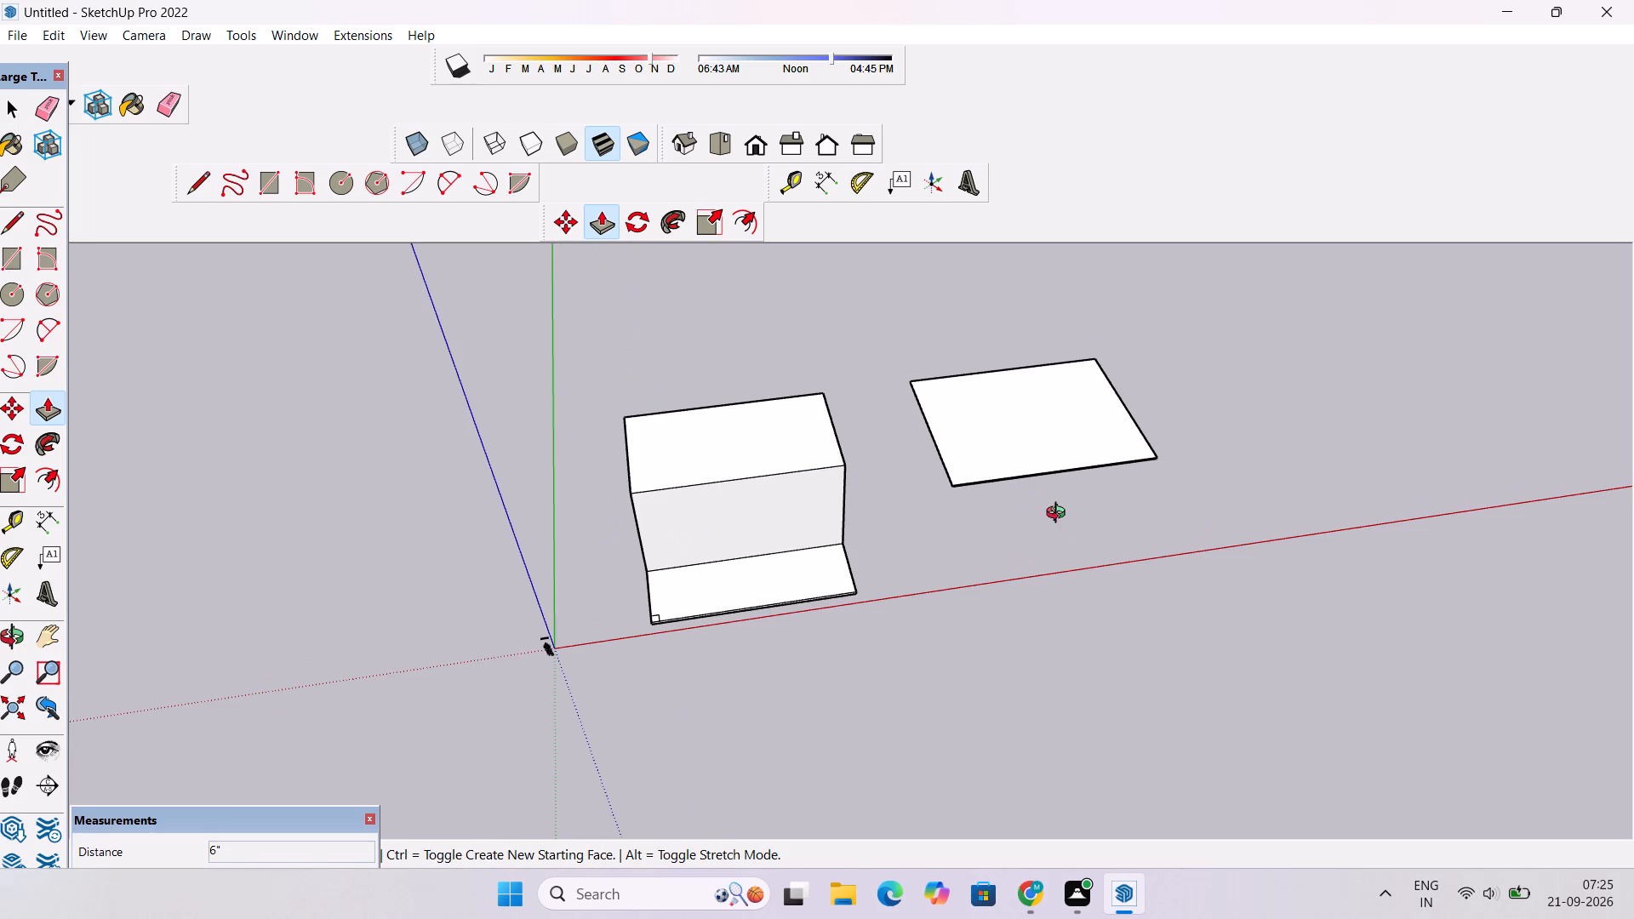
left_click_drag(1060, 518, 1057, 420)
scroll(1027, 471, "up", 19)
scroll(1027, 465, "down", 10)
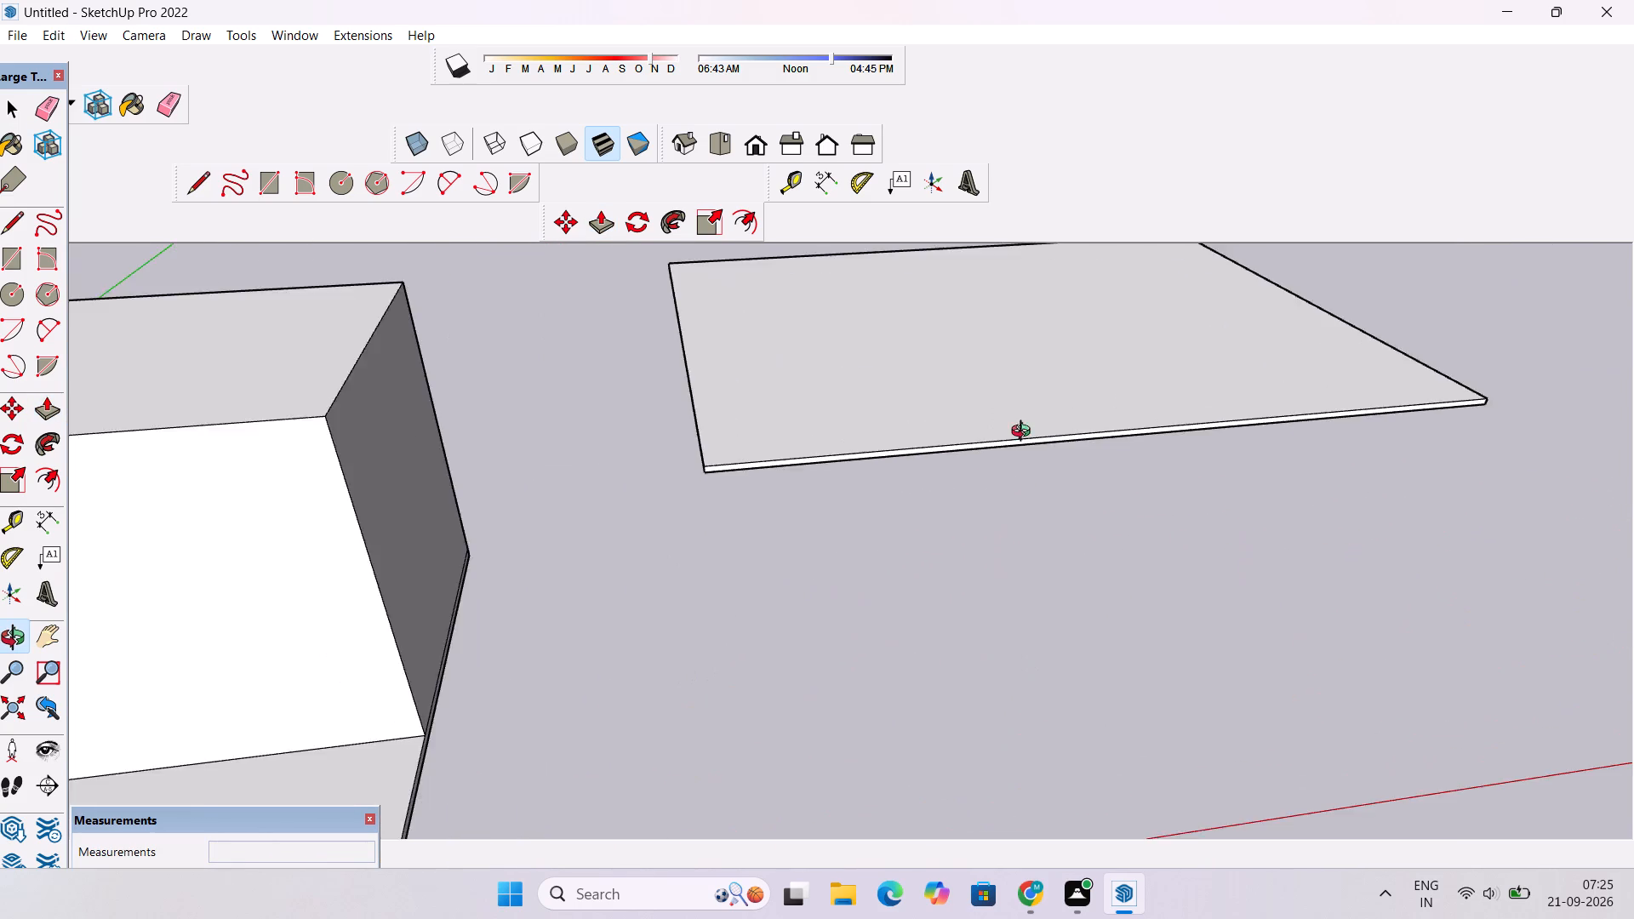
scroll(1025, 433, "down", 4)
left_click_drag(1051, 530, 1029, 587)
scroll(1026, 454, "up", 4)
left_click_drag(1021, 455, 1034, 507)
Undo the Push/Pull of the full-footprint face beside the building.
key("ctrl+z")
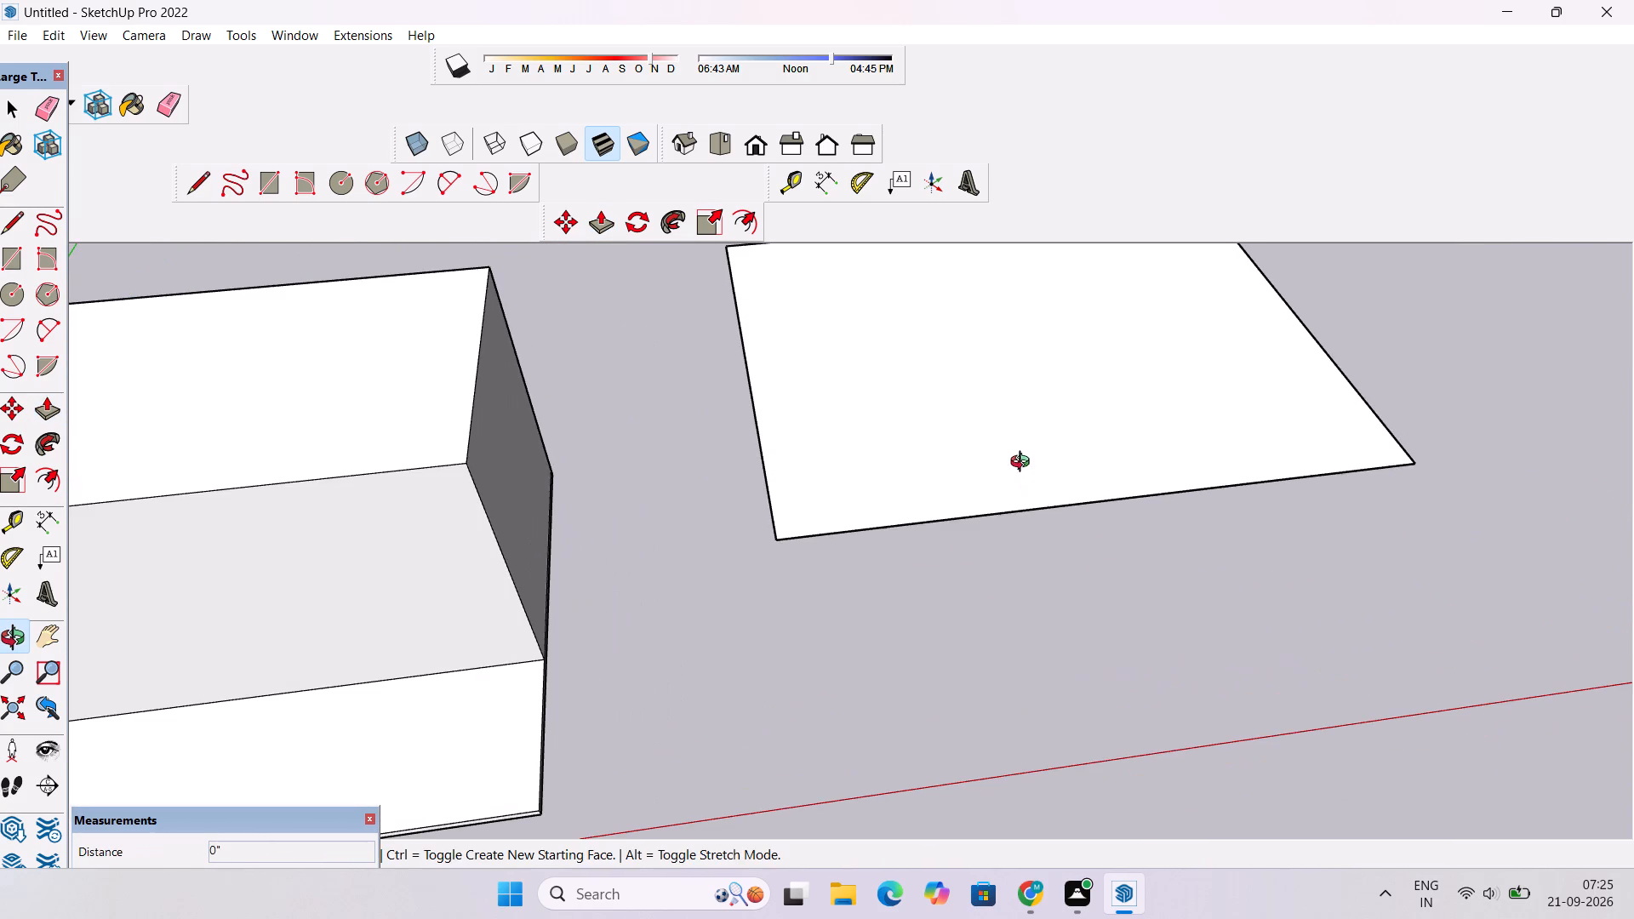
Push/Pull the full-footprint face beside the building up by 1'.
key("space")
left_click(1014, 448)
key("p")
left_click_drag(1014, 448, 1008, 421)
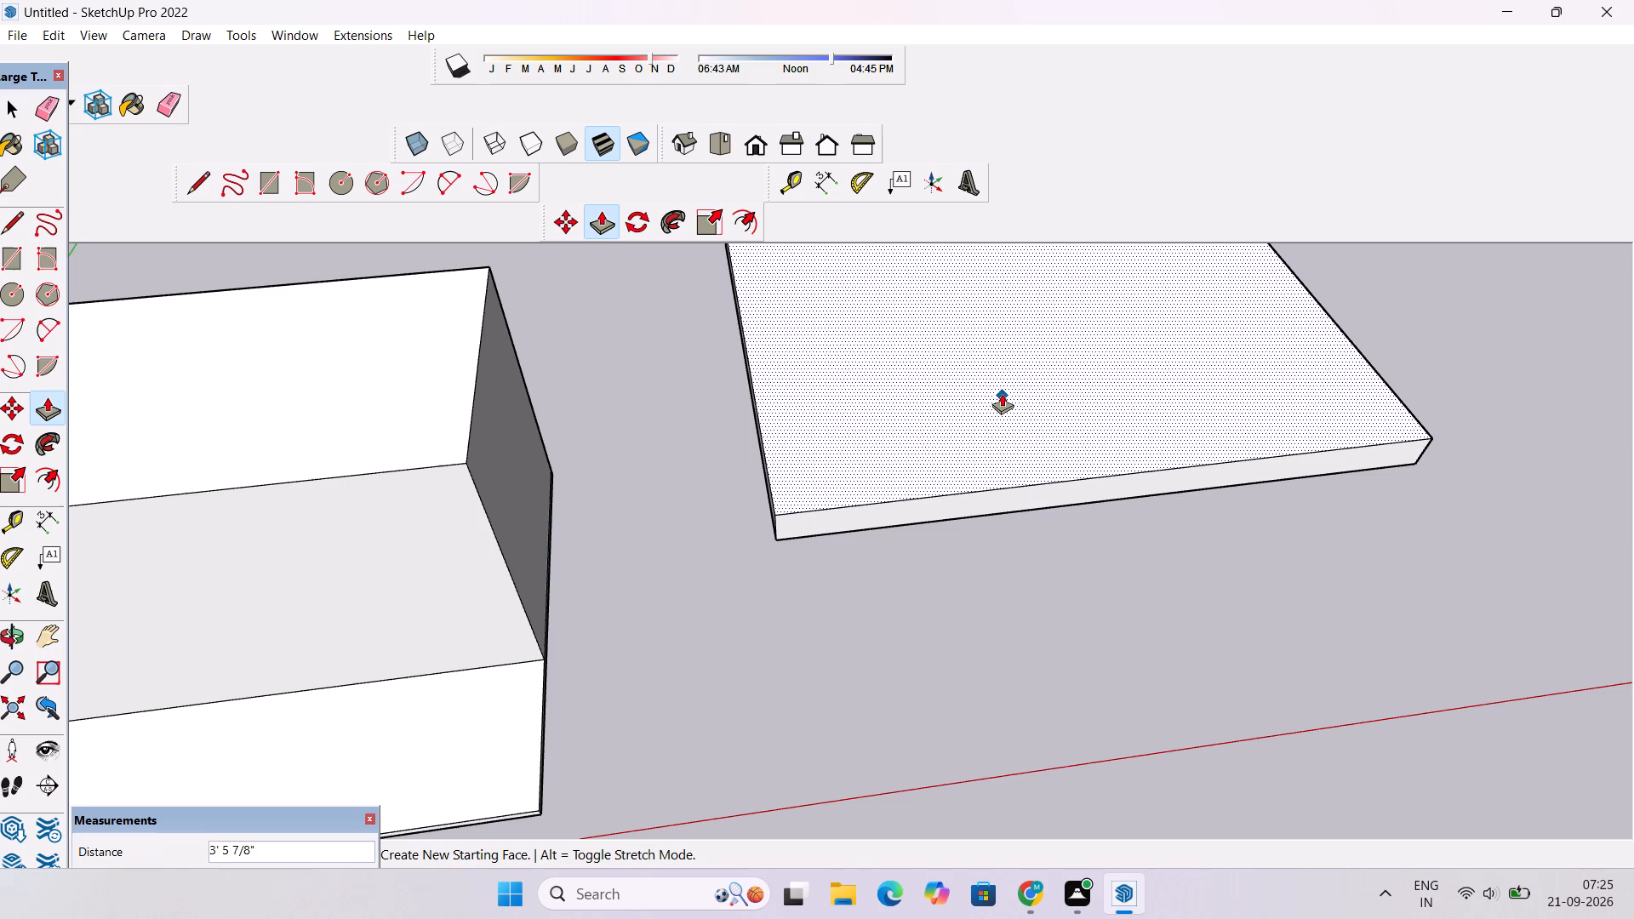
type("1'")
key("Return")
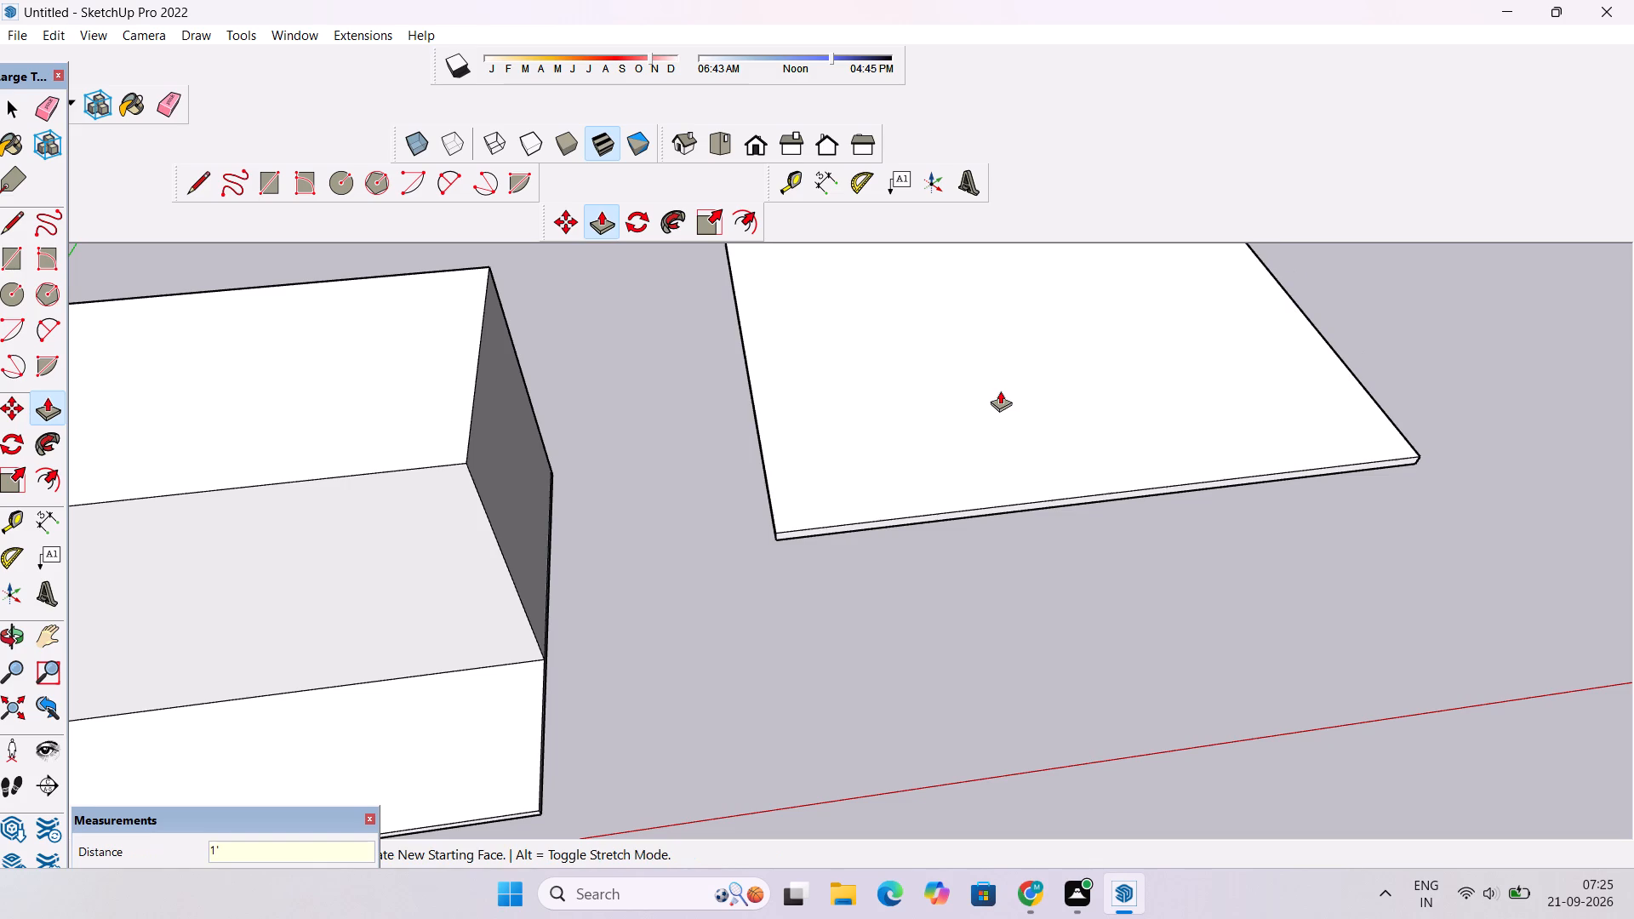
Examine the thickness of the slab beside the building from several angles.
key("o")
scroll(946, 367, "down", 2)
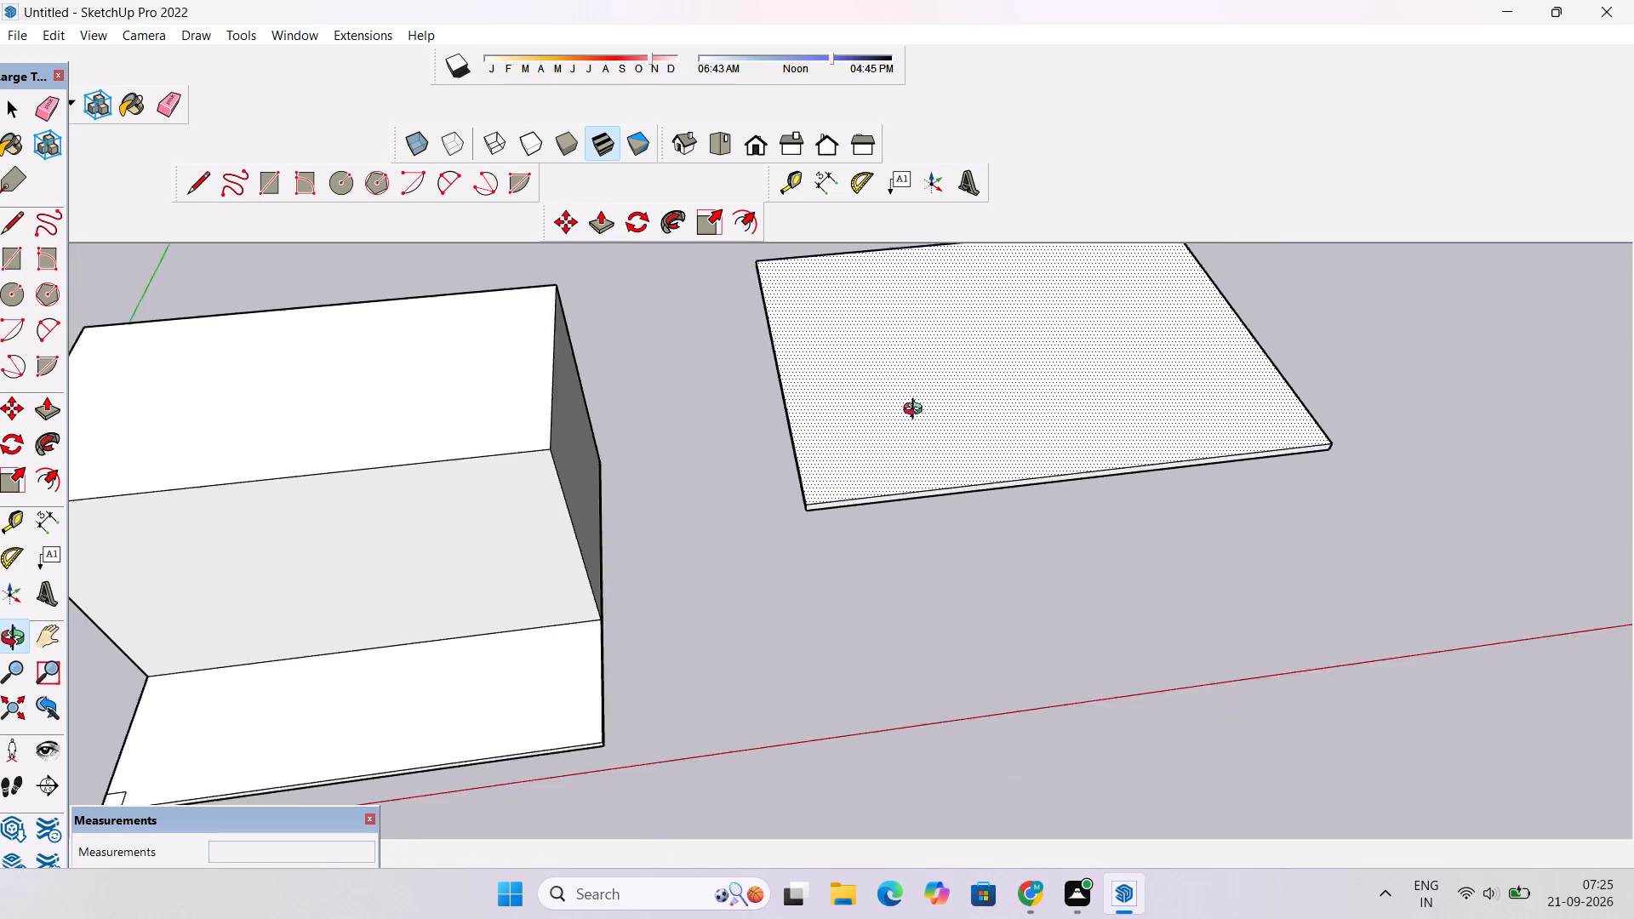
scroll(917, 411, "down", 9)
left_click_drag(859, 479, 858, 374)
scroll(858, 374, "up", 5)
left_click_drag(804, 456, 979, 565)
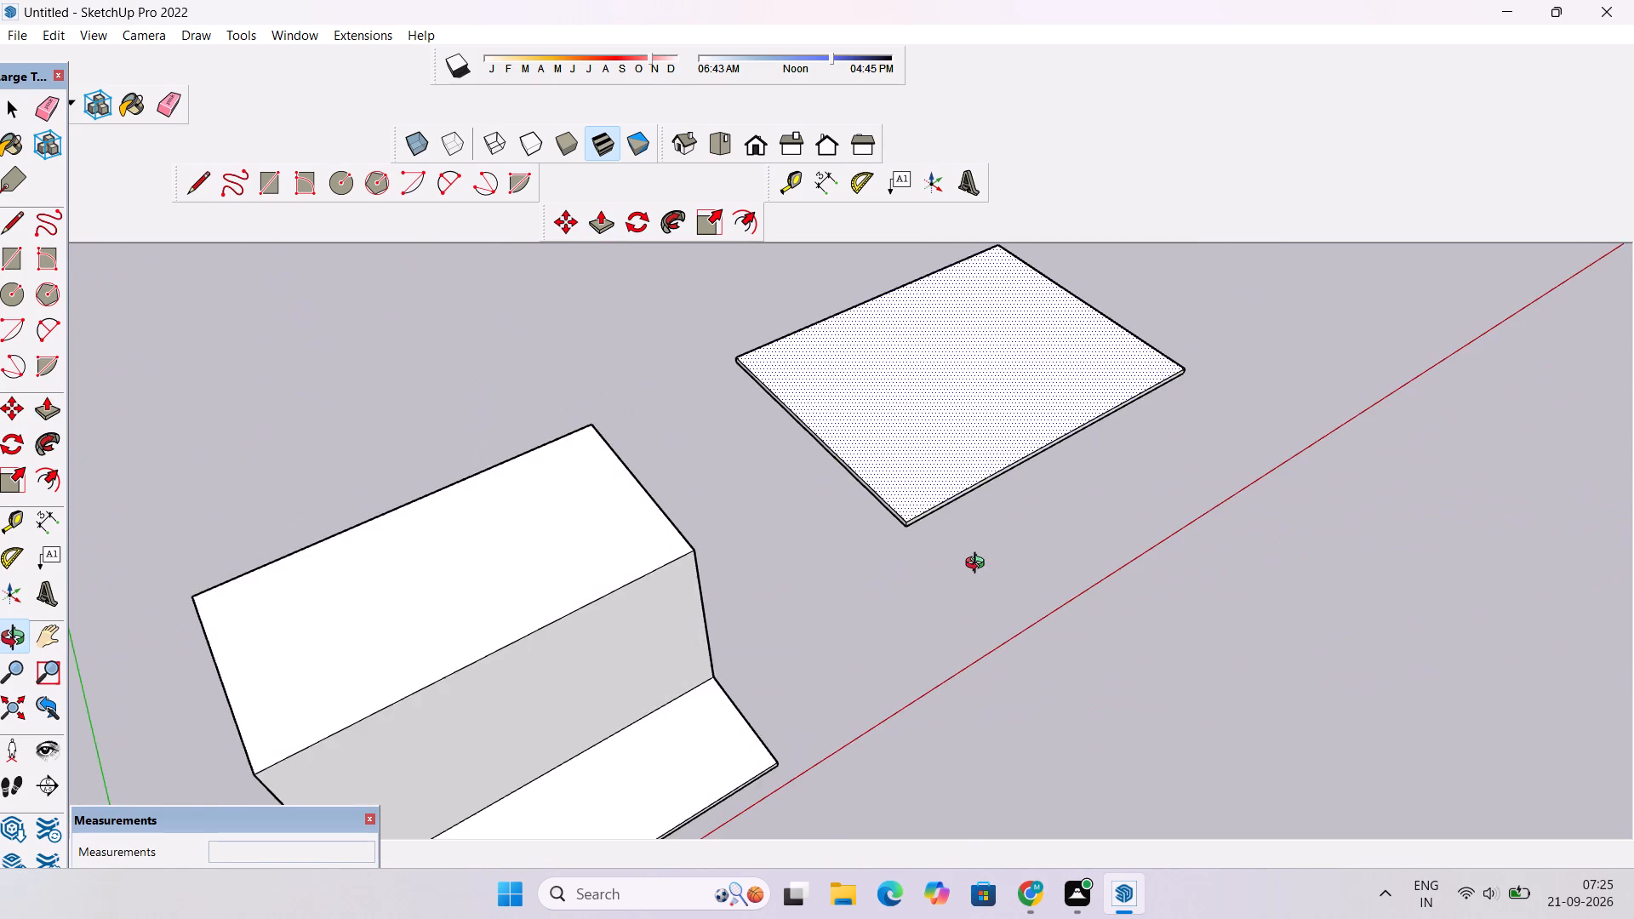
left_click_drag(979, 565, 980, 565)
scroll(934, 541, "down", 5)
left_click_drag(808, 515, 1091, 494, "shift")
scroll(1094, 486, "up", 4)
left_click_drag(1289, 448, 1054, 465, "shift")
scroll(971, 450, "up", 4)
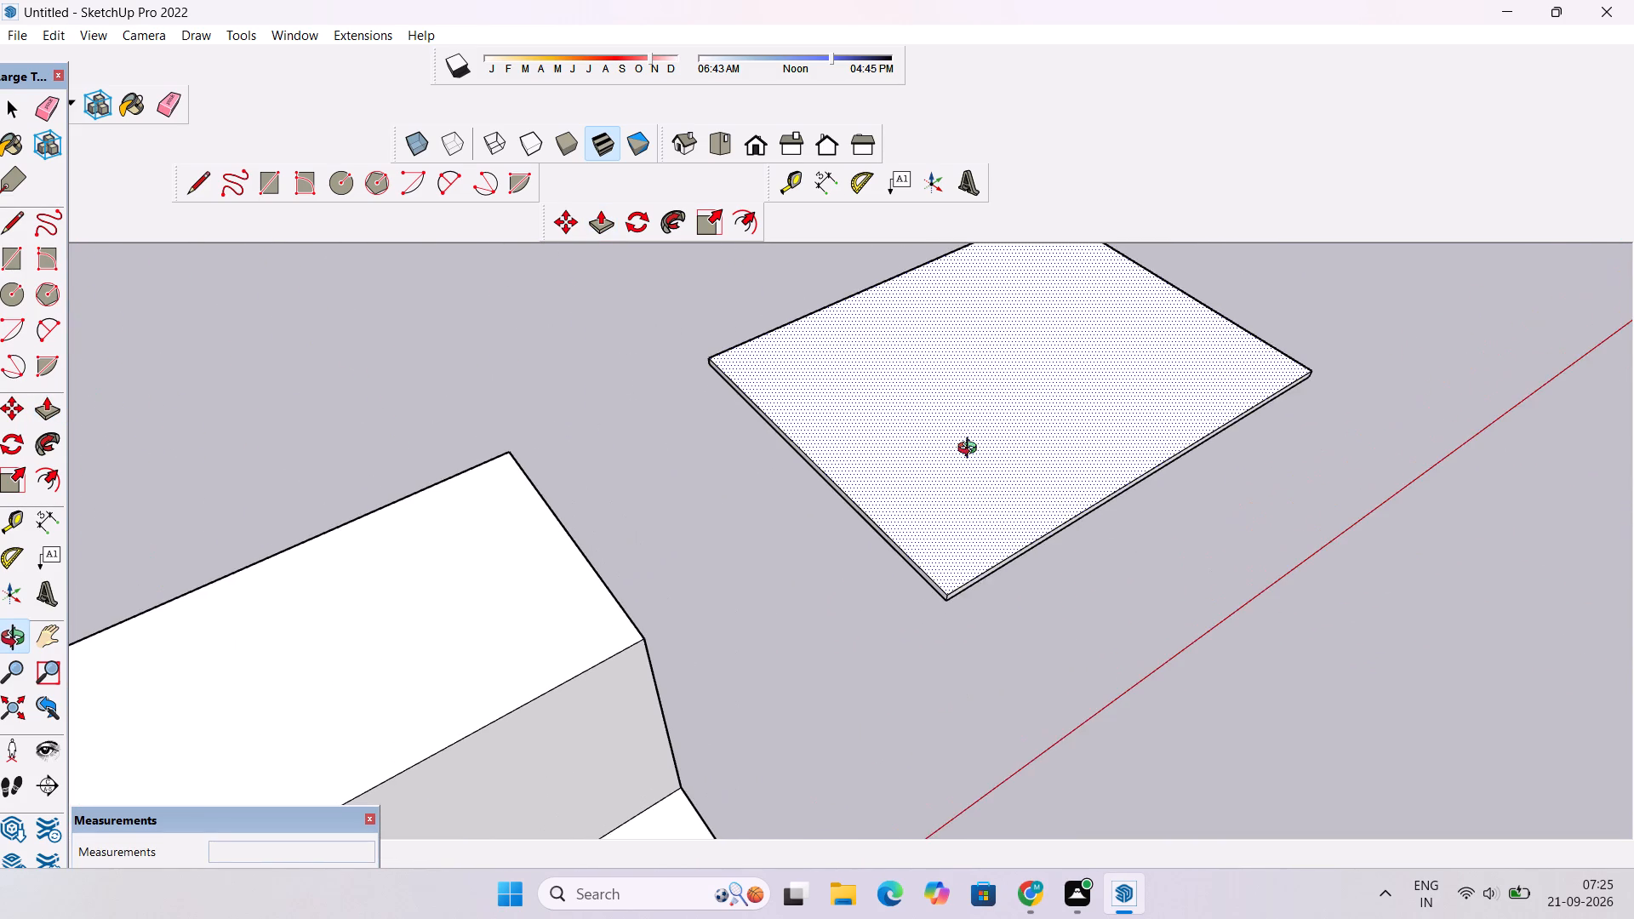
left_click_drag(971, 449, 967, 389, "shift")
Select all connected geometry of the slab beside the building and make it a group.
key("space")
triple_click(949, 414)
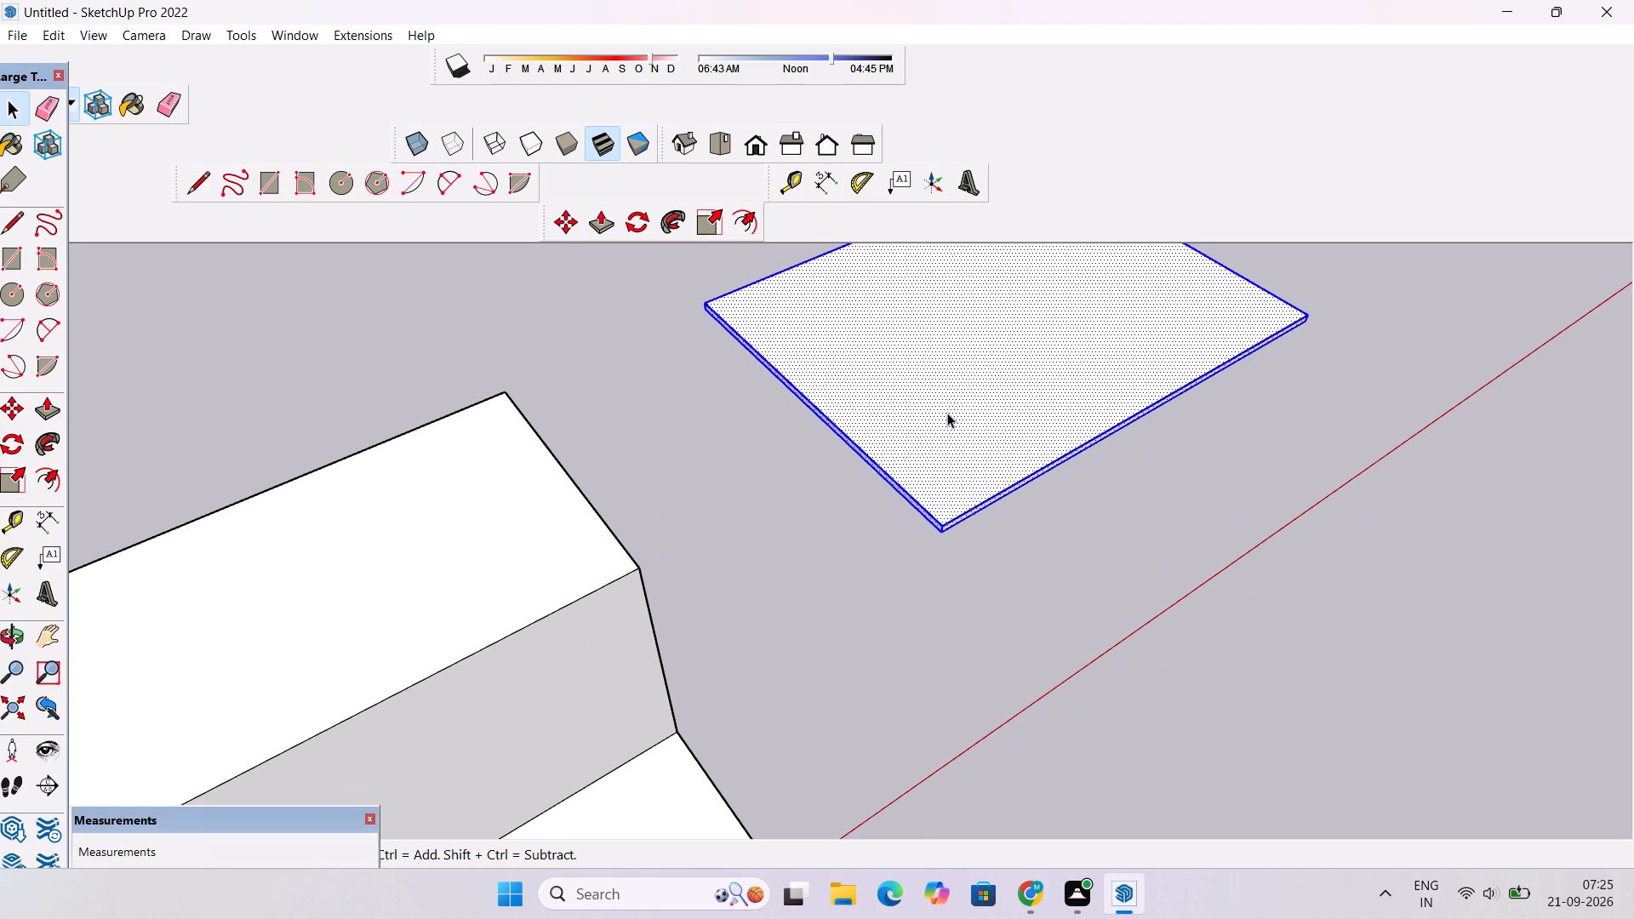
left_click(903, 655)
triple_click(932, 494)
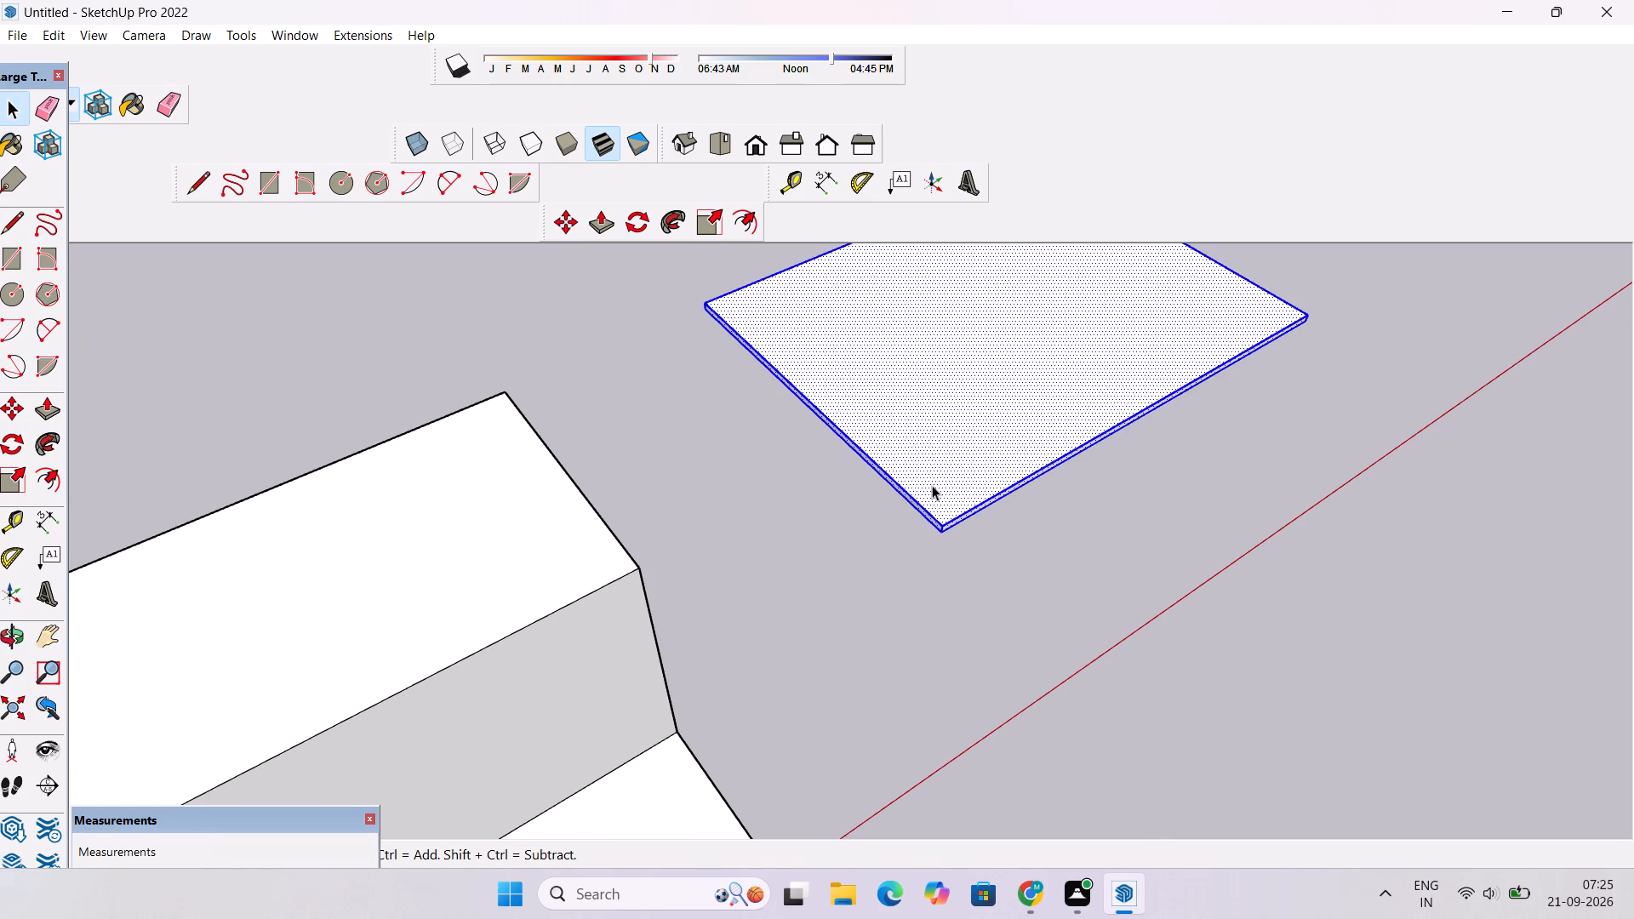
right_click(932, 485)
left_click(1014, 659)
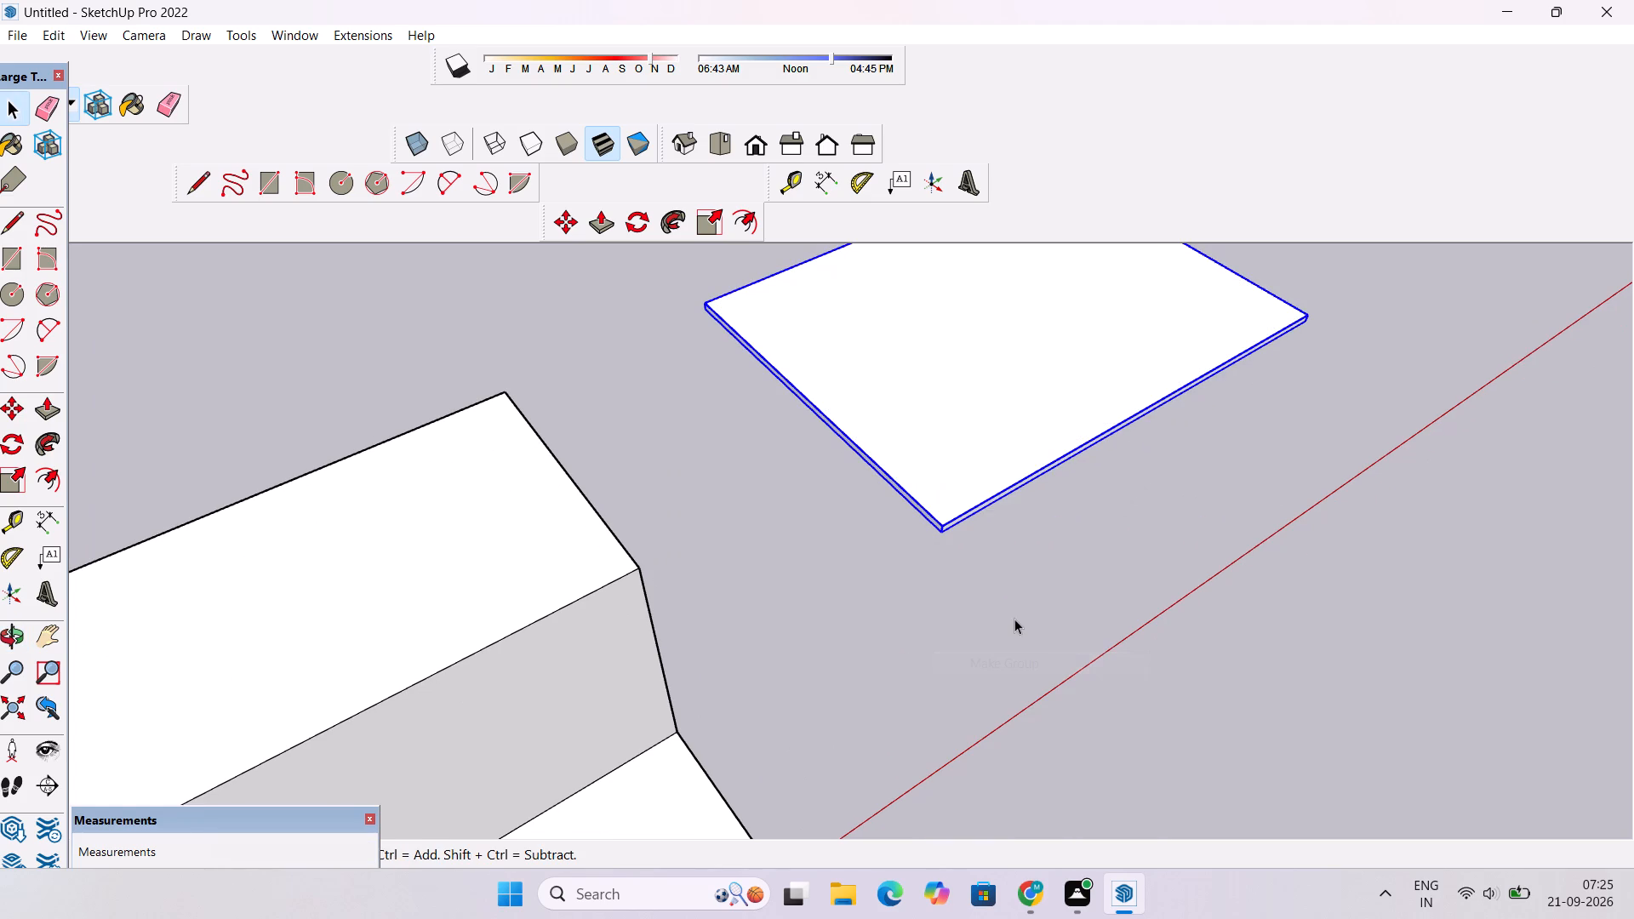
Copy the slab group by its bottom rear corner onto the matching top rear corner of the raised block.
key("m")
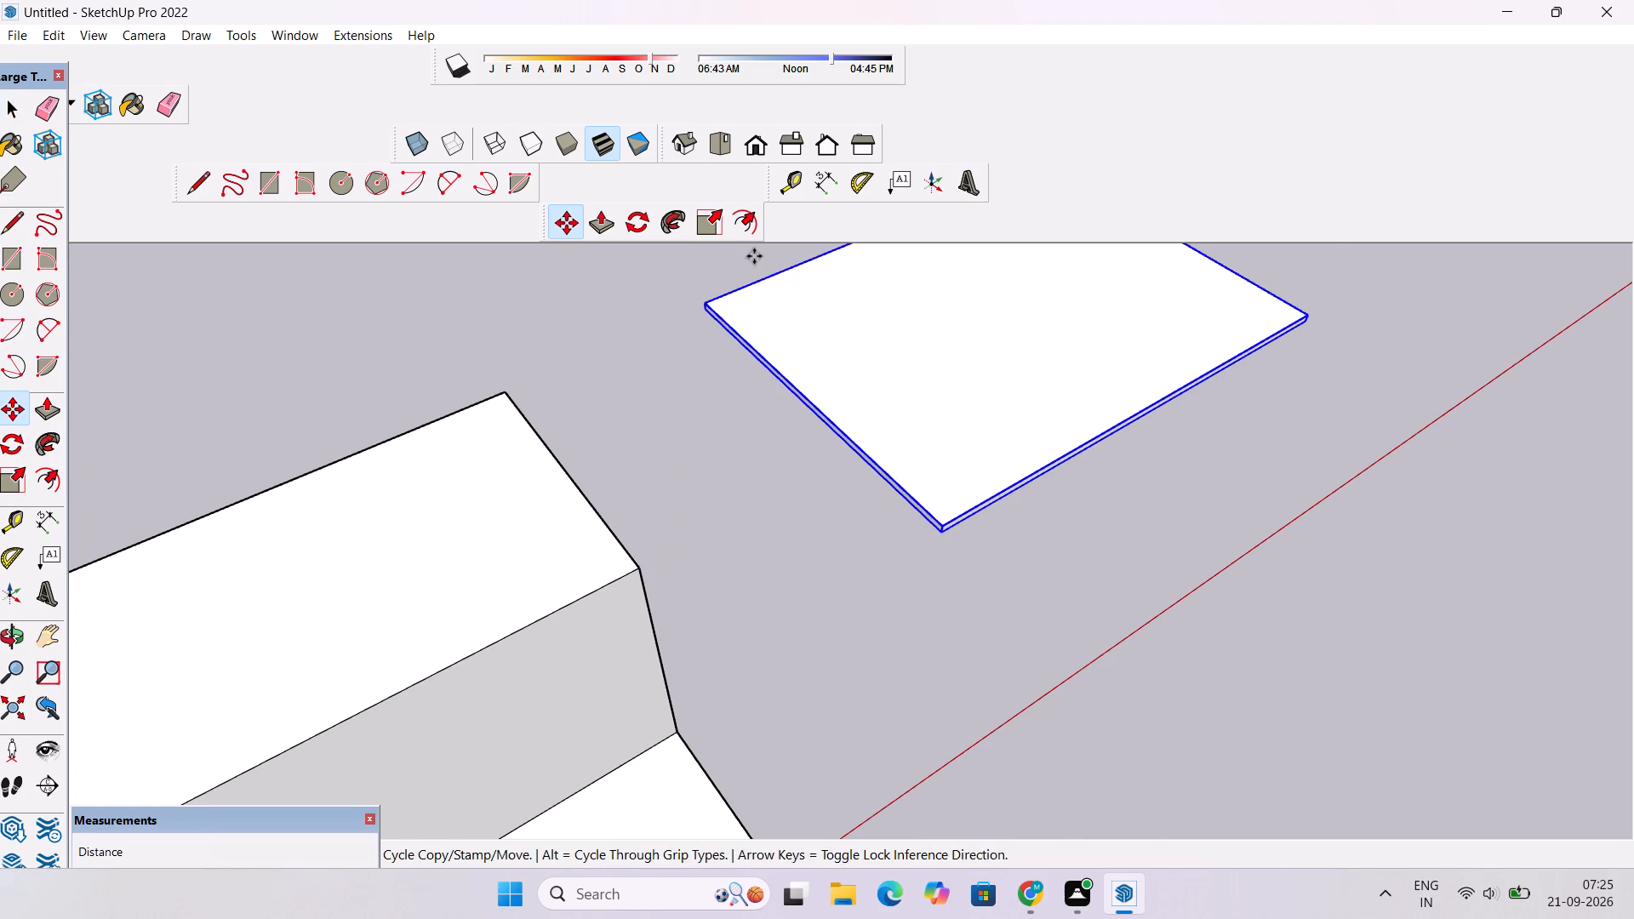
scroll(754, 256, "up", 4)
scroll(643, 360, "up", 11)
left_click(751, 290)
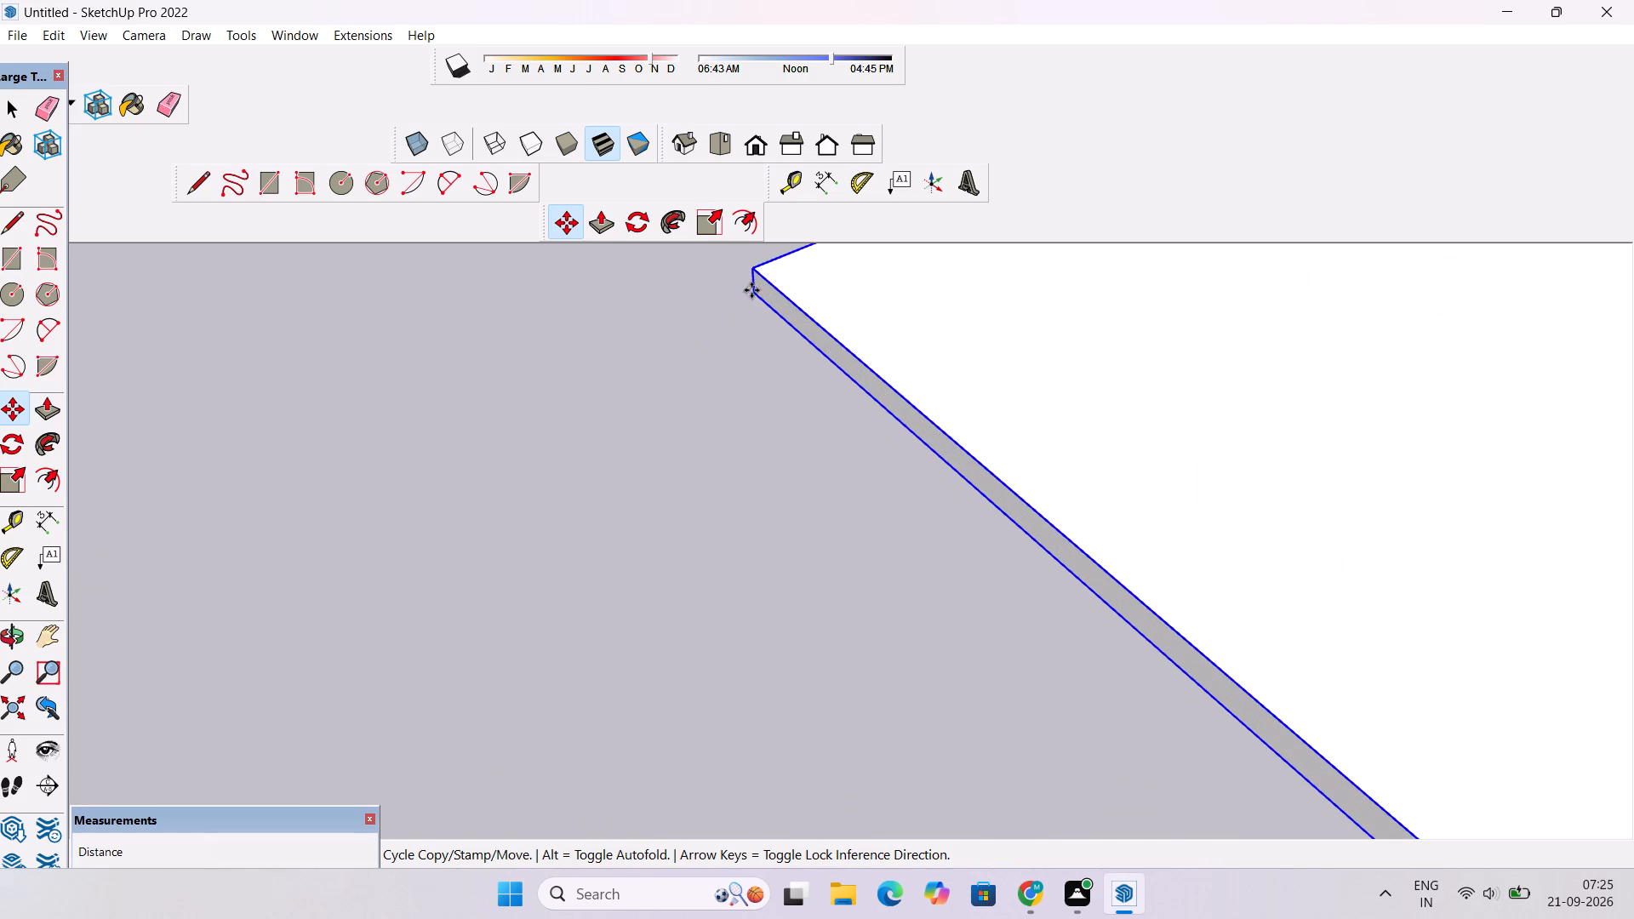
scroll(695, 310, "down", 20)
scroll(710, 290, "up", 2)
scroll(710, 290, "down", 5)
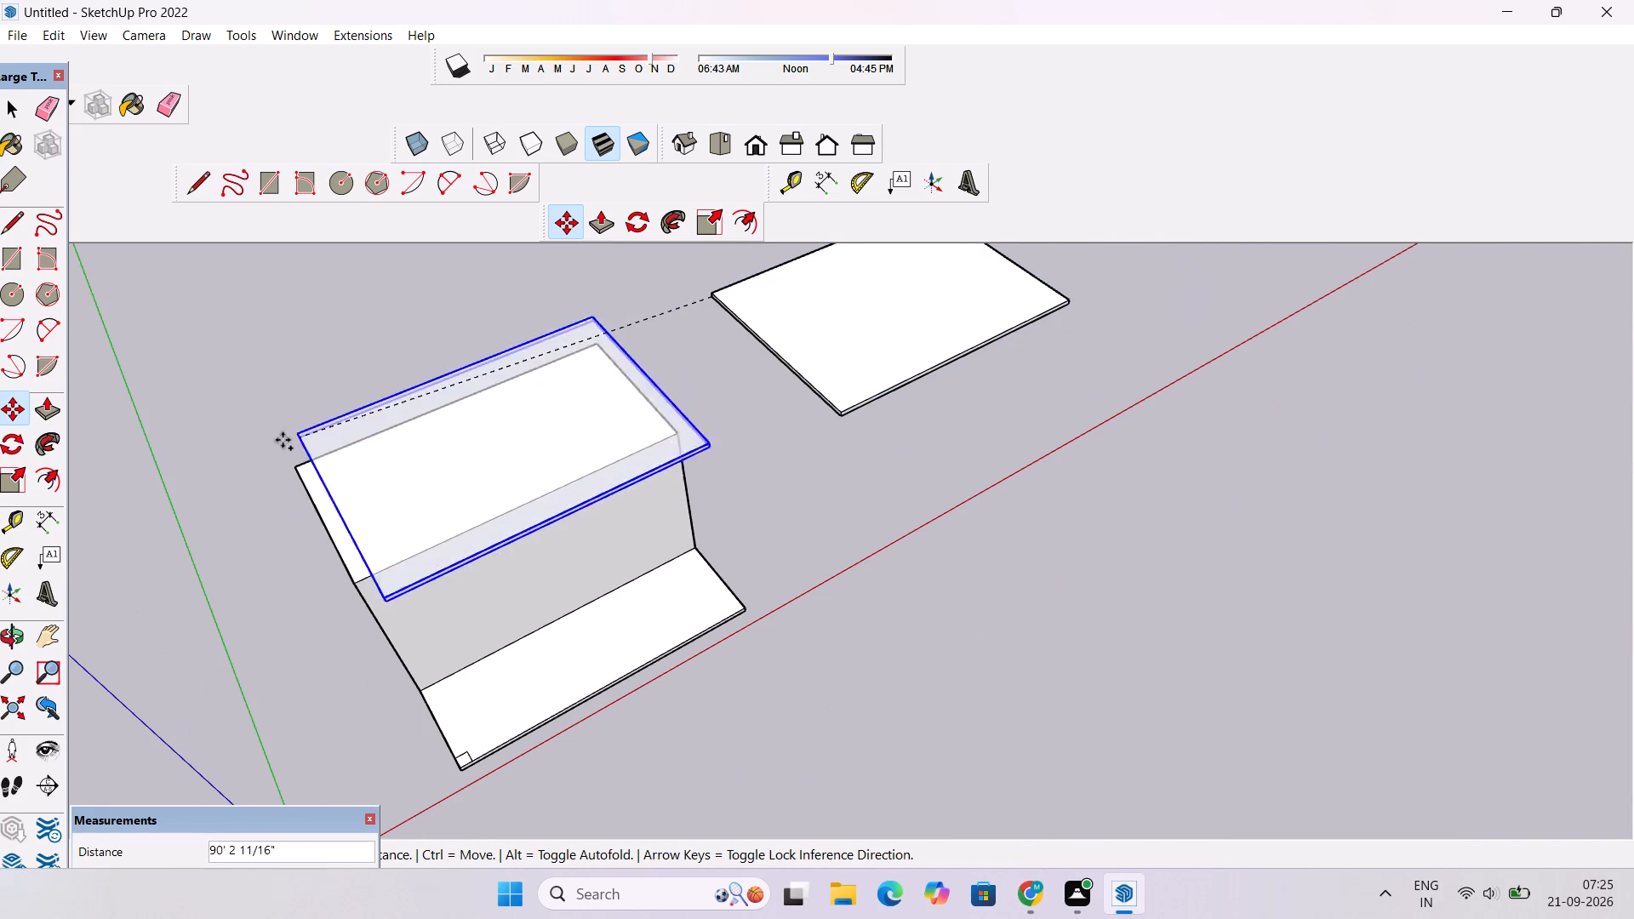
scroll(221, 462, "up", 14)
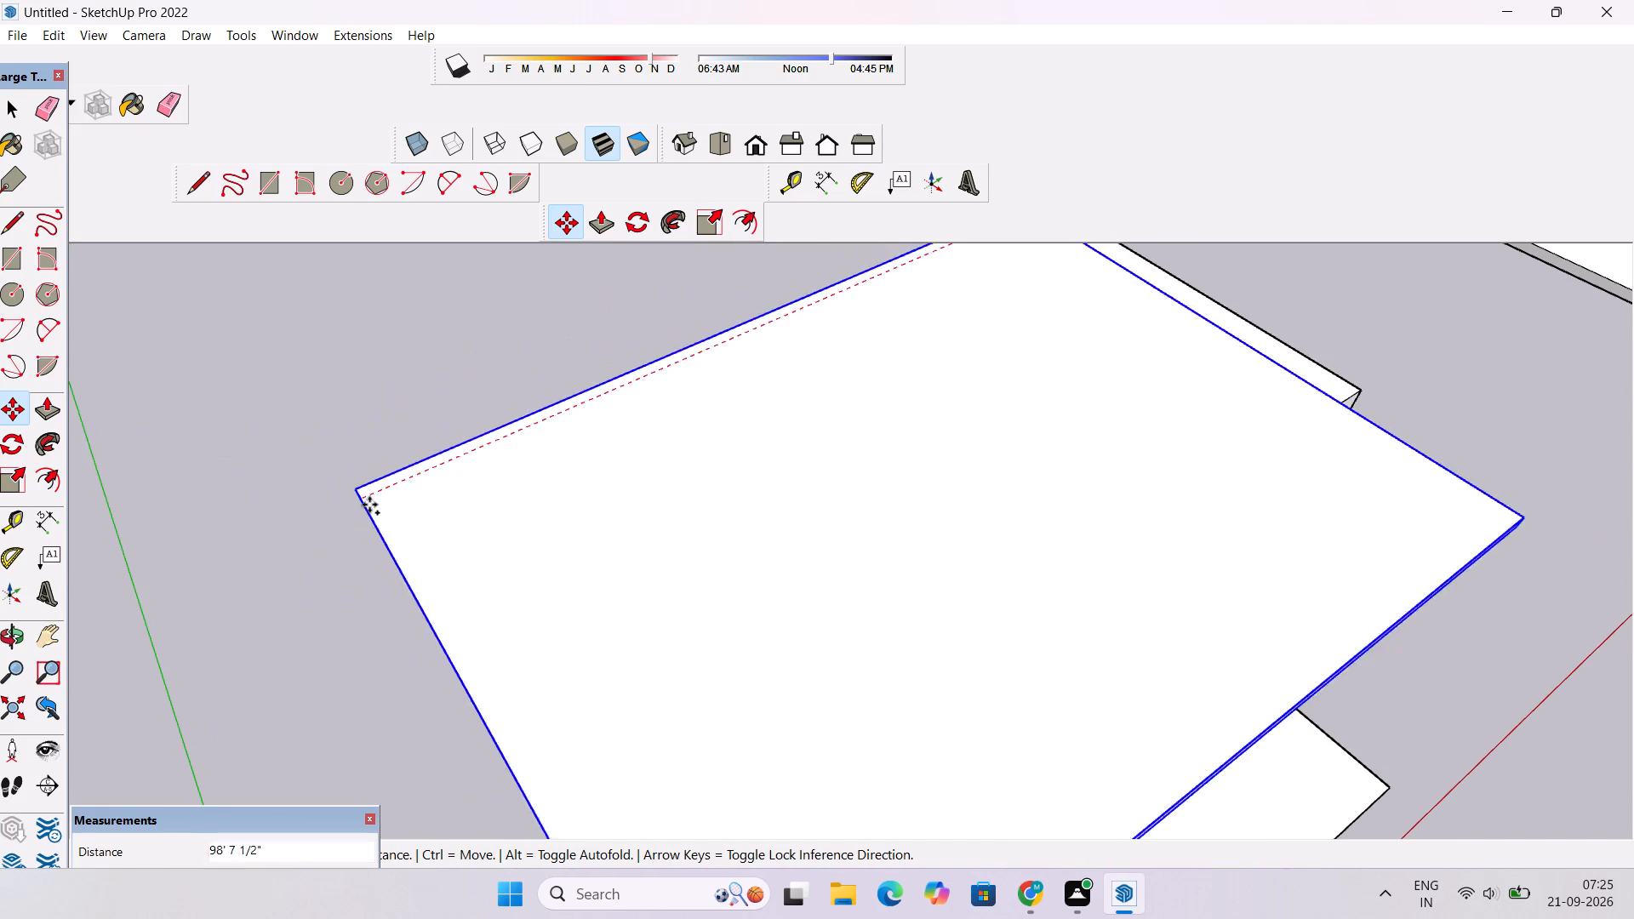
scroll(416, 488, "up", 14)
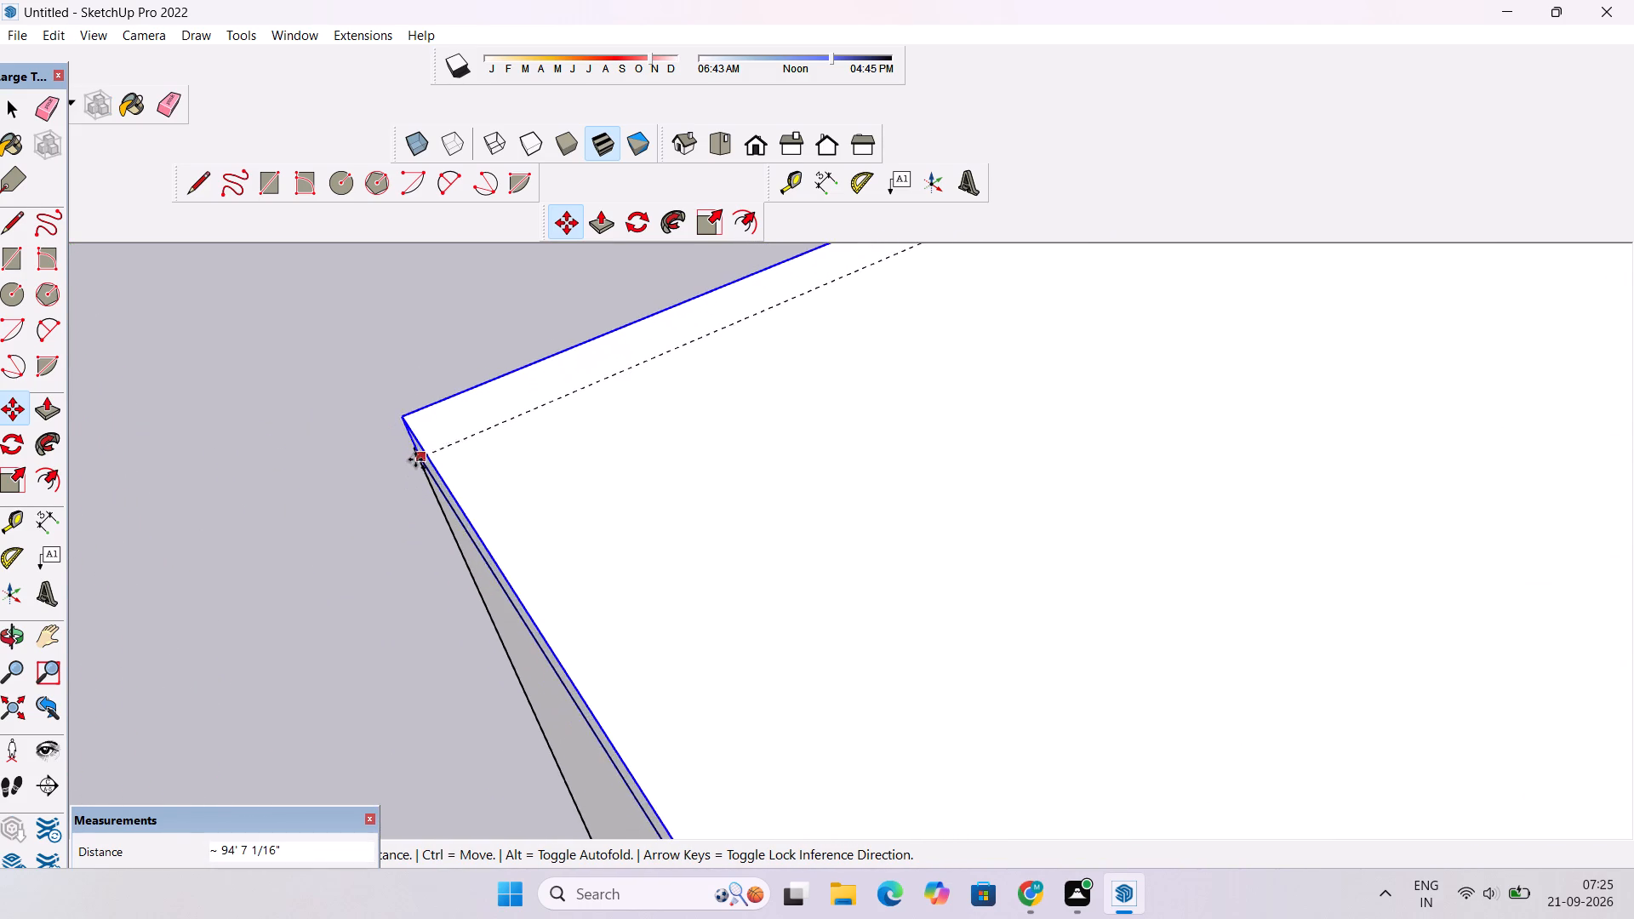
left_click(415, 445)
key("space")
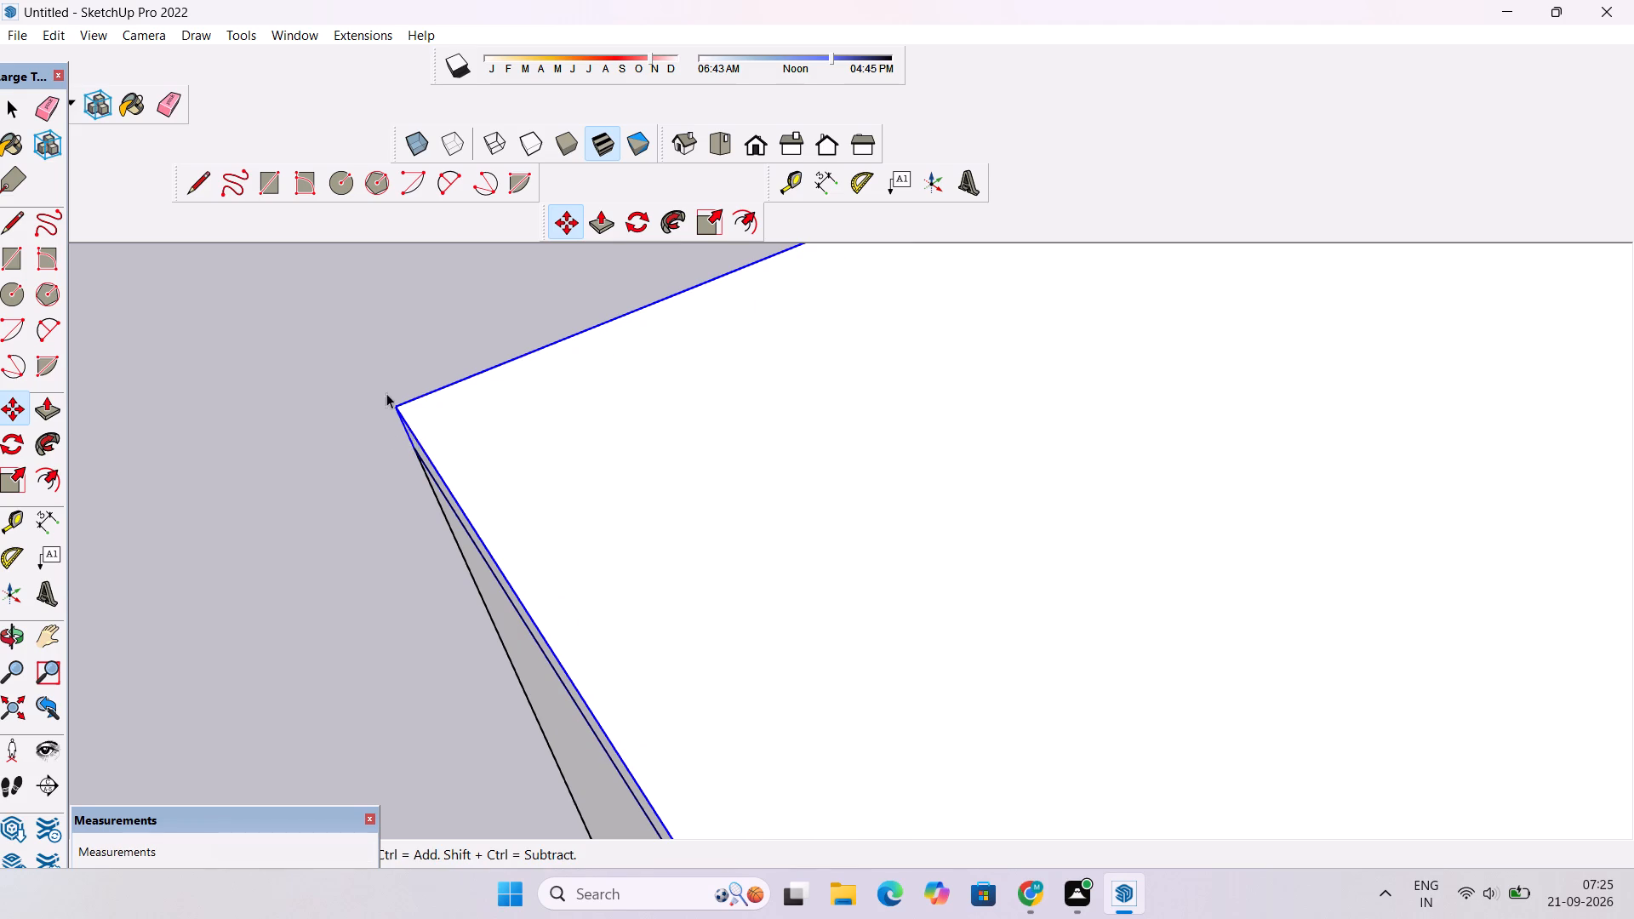
Examine how the copied roof slab sits on the raised block and overhangs it, from the front and above.
key("o")
scroll(320, 369, "down", 20)
scroll(319, 364, "up", 1)
scroll(319, 364, "down", 6)
scroll(319, 364, "up", 1)
scroll(320, 357, "down", 6)
left_click_drag(666, 604, 466, 494)
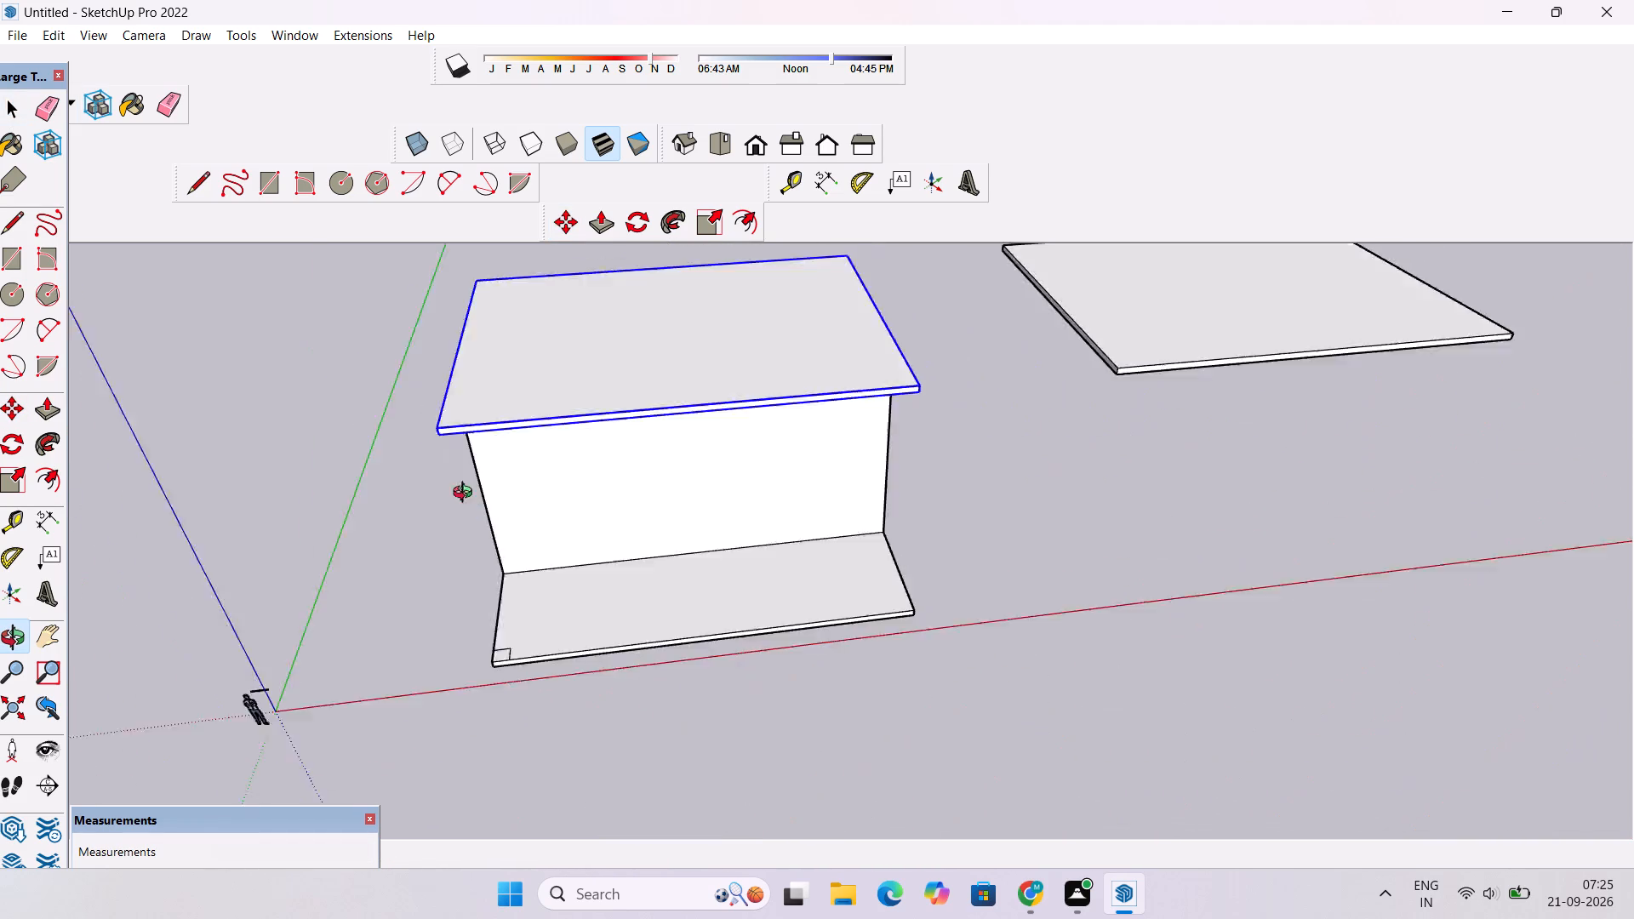
left_click_drag(466, 494, 458, 362)
scroll(612, 474, "up", 3)
left_click_drag(618, 473, 640, 601)
scroll(633, 565, "up", 8)
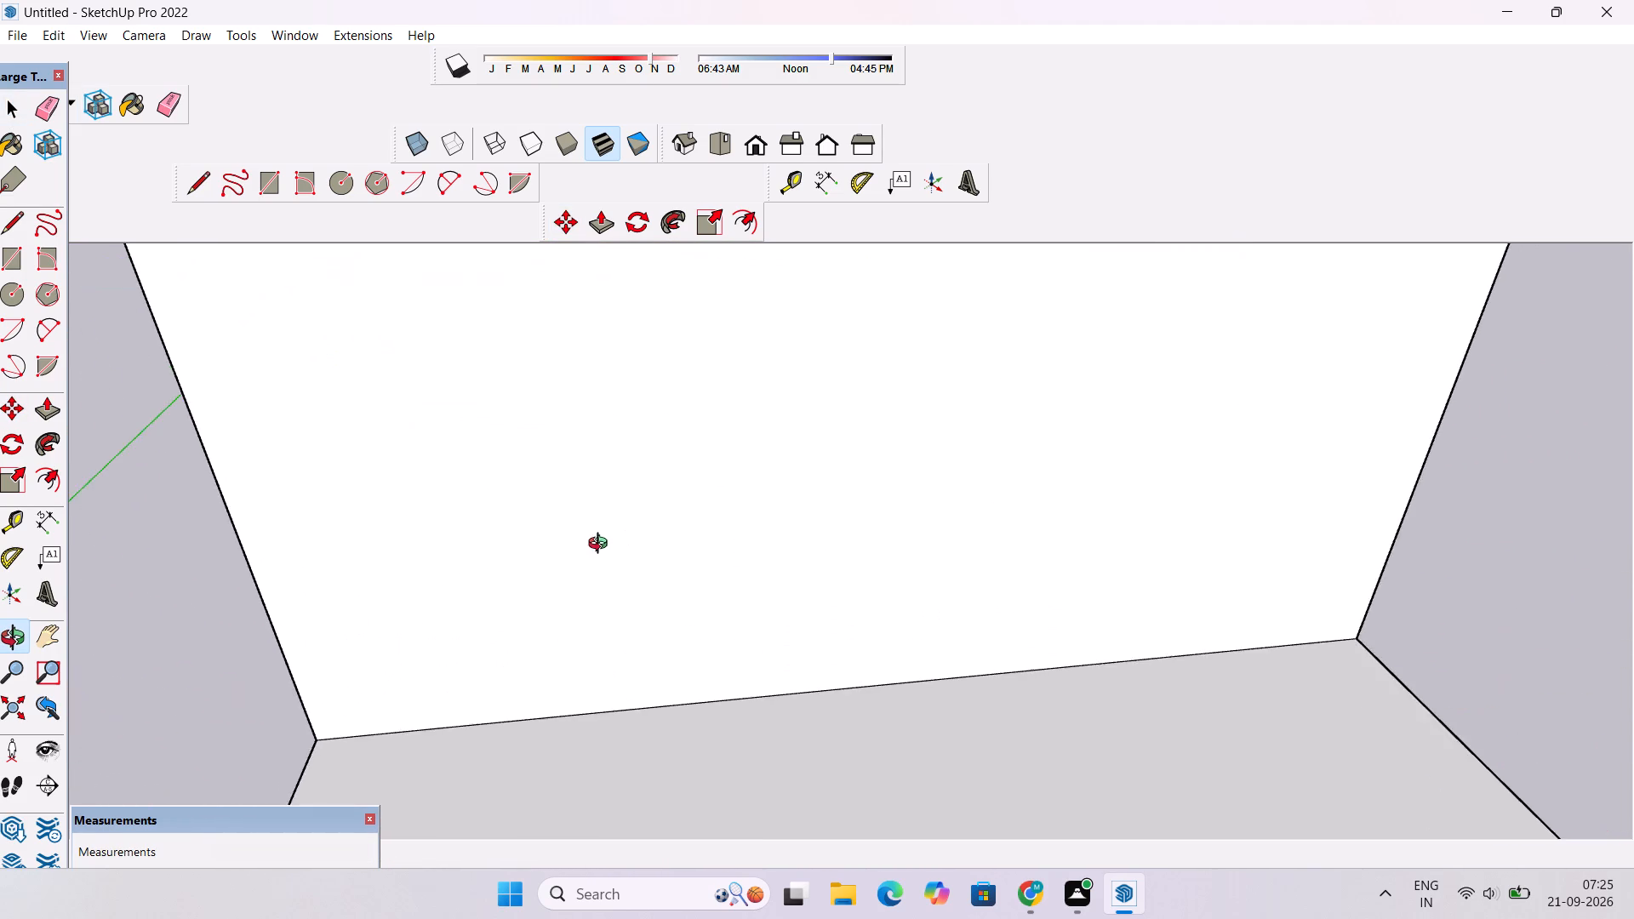
scroll(597, 515, "down", 7)
left_click_drag(614, 545, 597, 593)
scroll(597, 572, "up", 3)
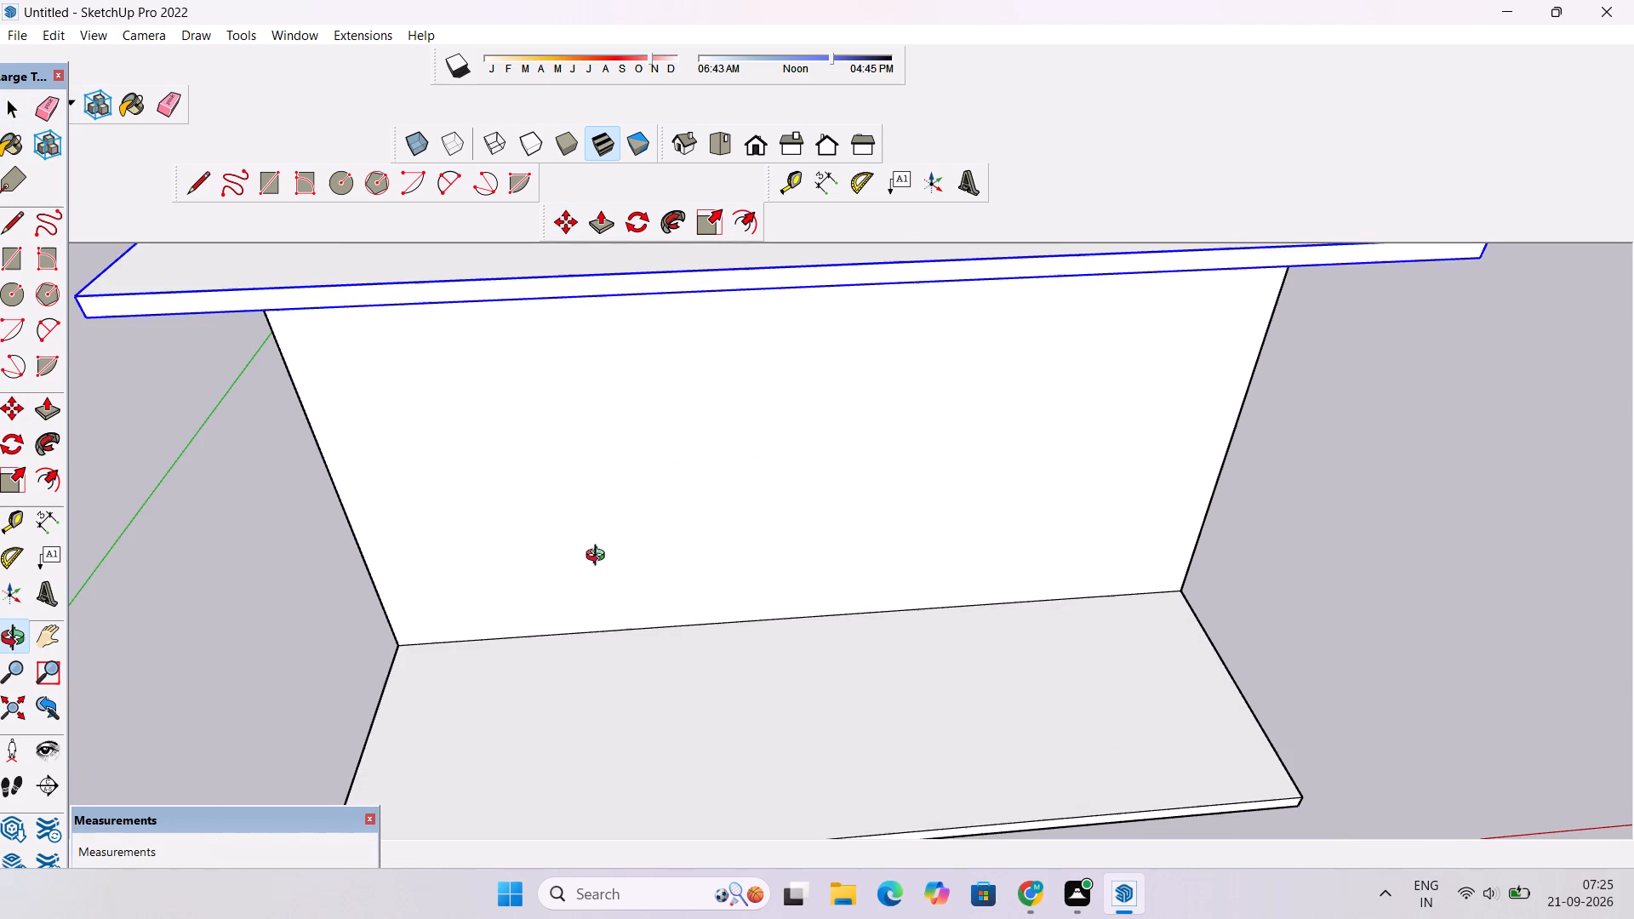
left_click_drag(599, 557, 602, 574)
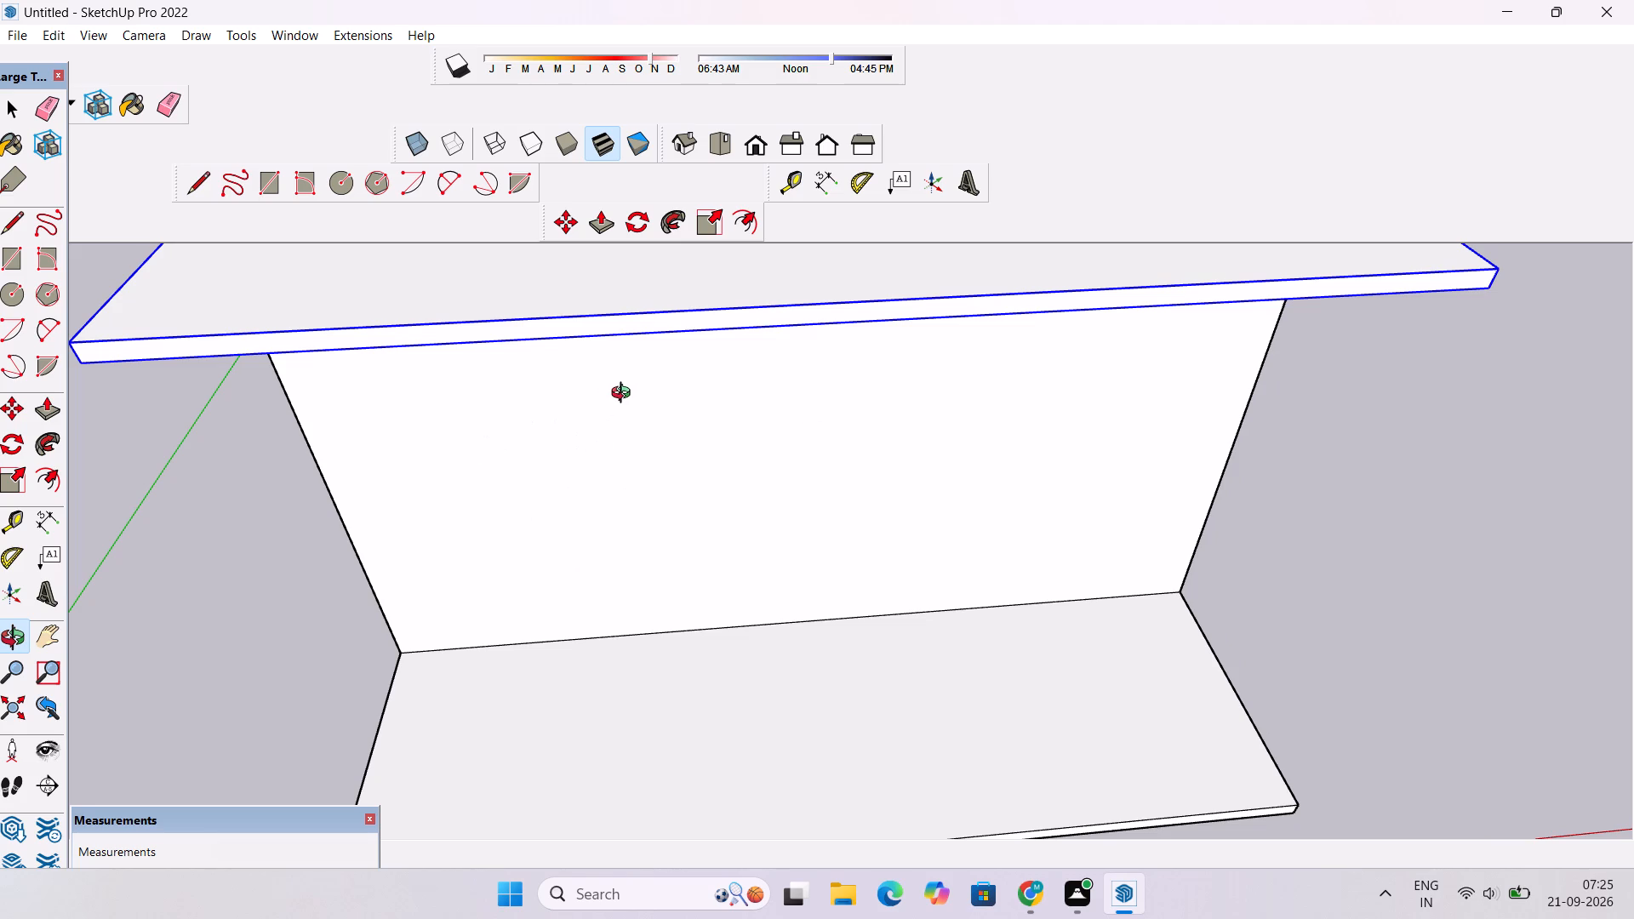
scroll(649, 403, "down", 7)
left_click_drag(692, 522, 680, 498)
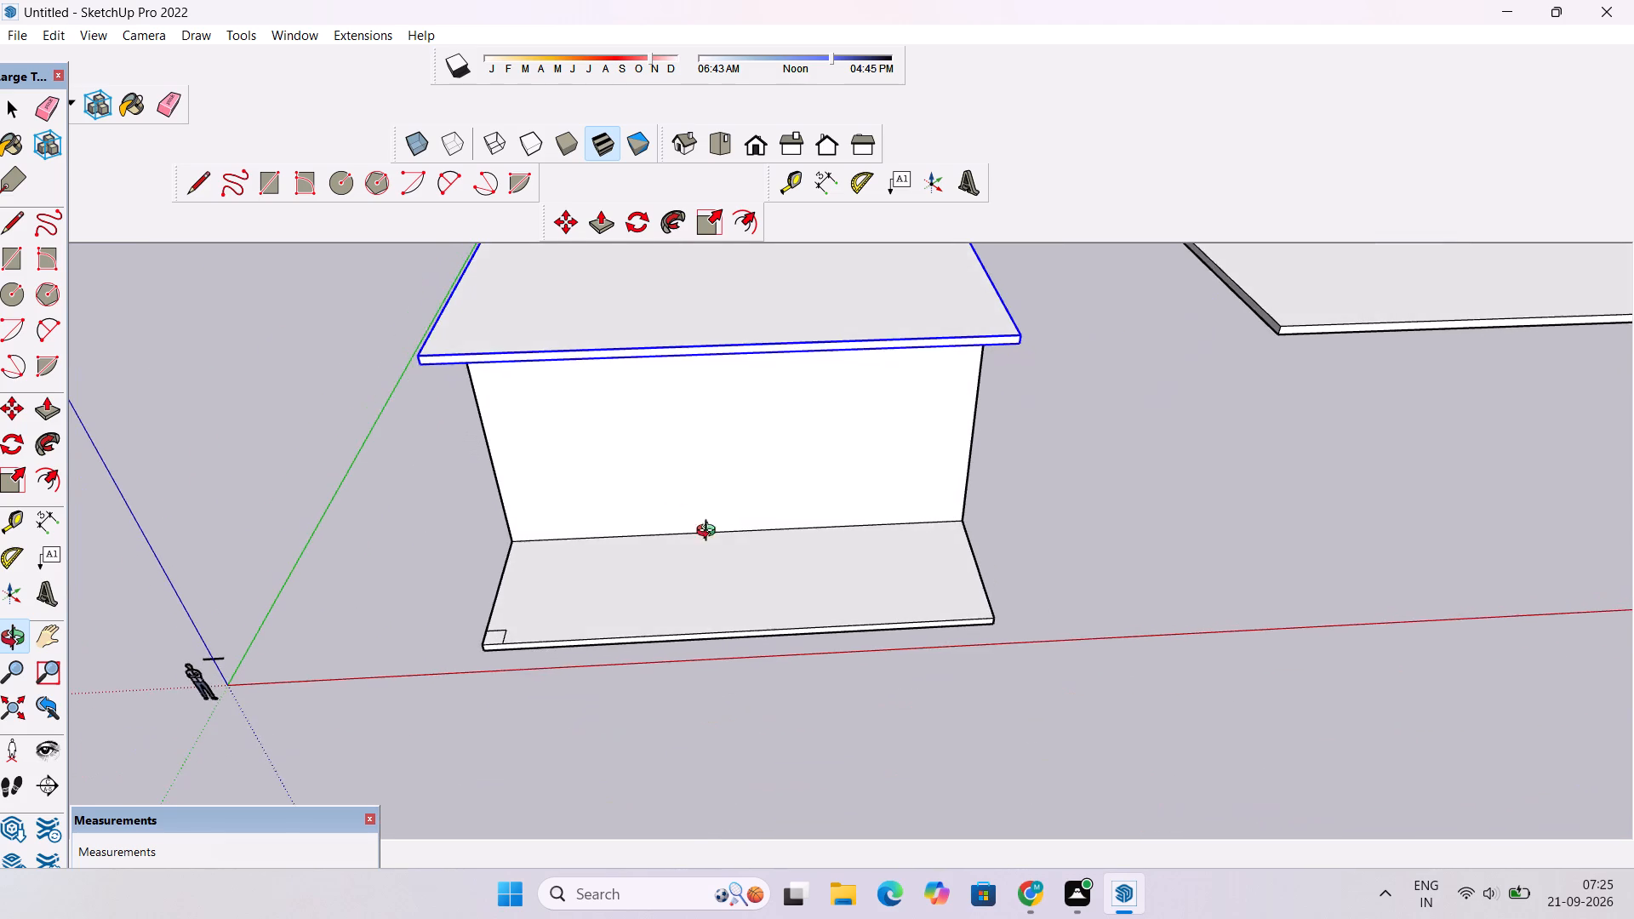
left_click_drag(734, 579, 704, 579)
left_click_drag(698, 538, 797, 531)
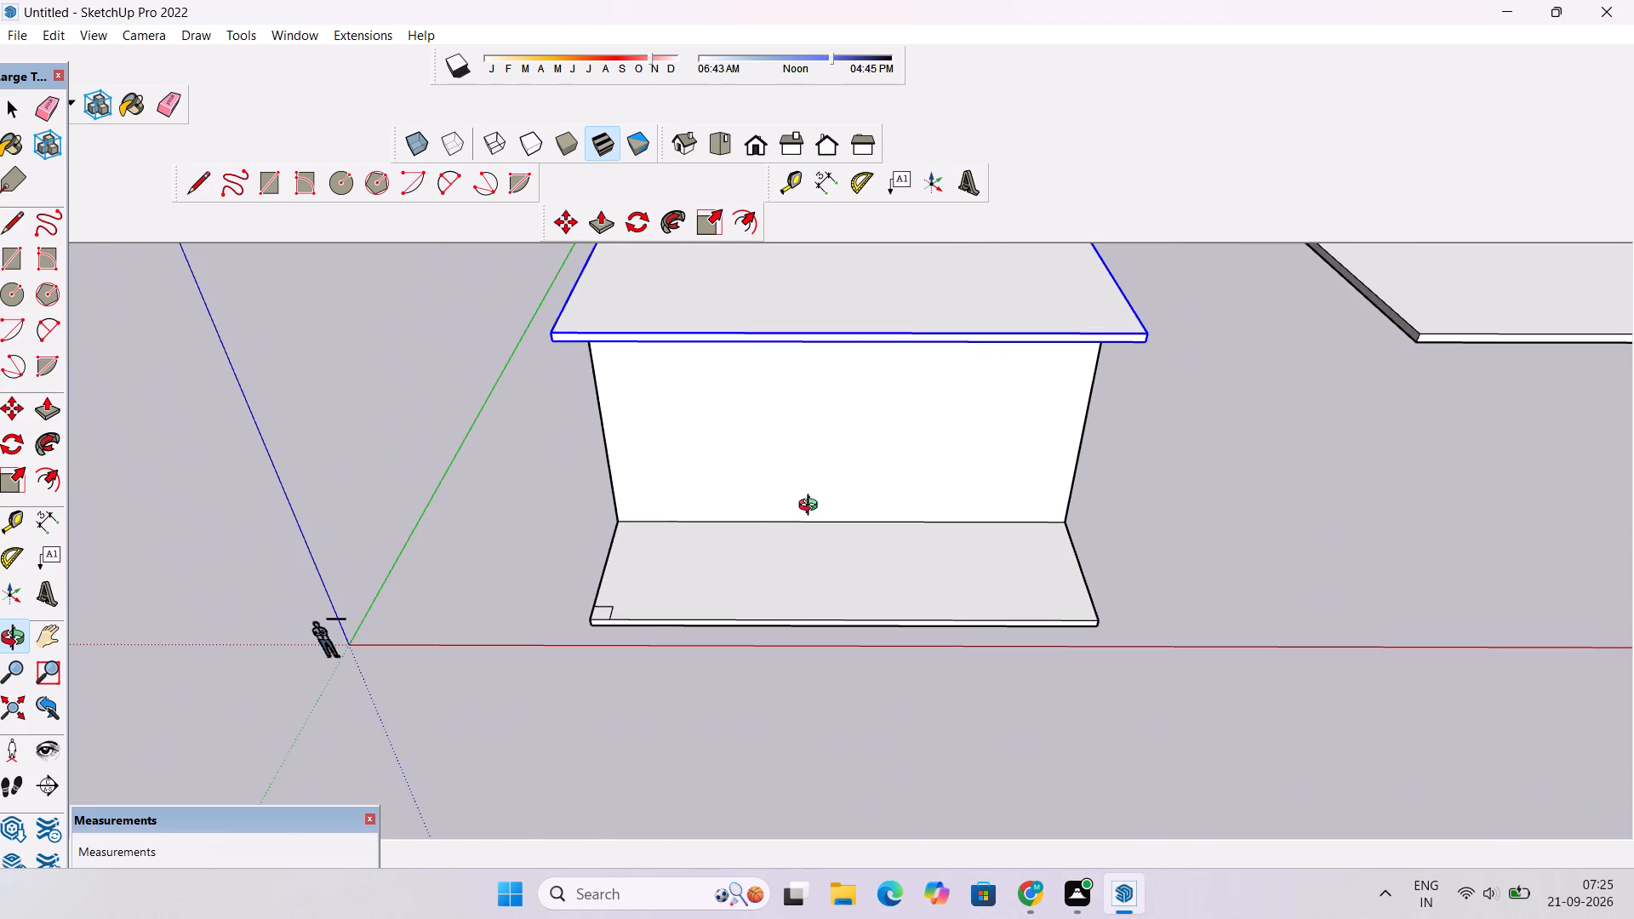
scroll(802, 335, "down", 5)
left_click_drag(940, 711, 906, 545)
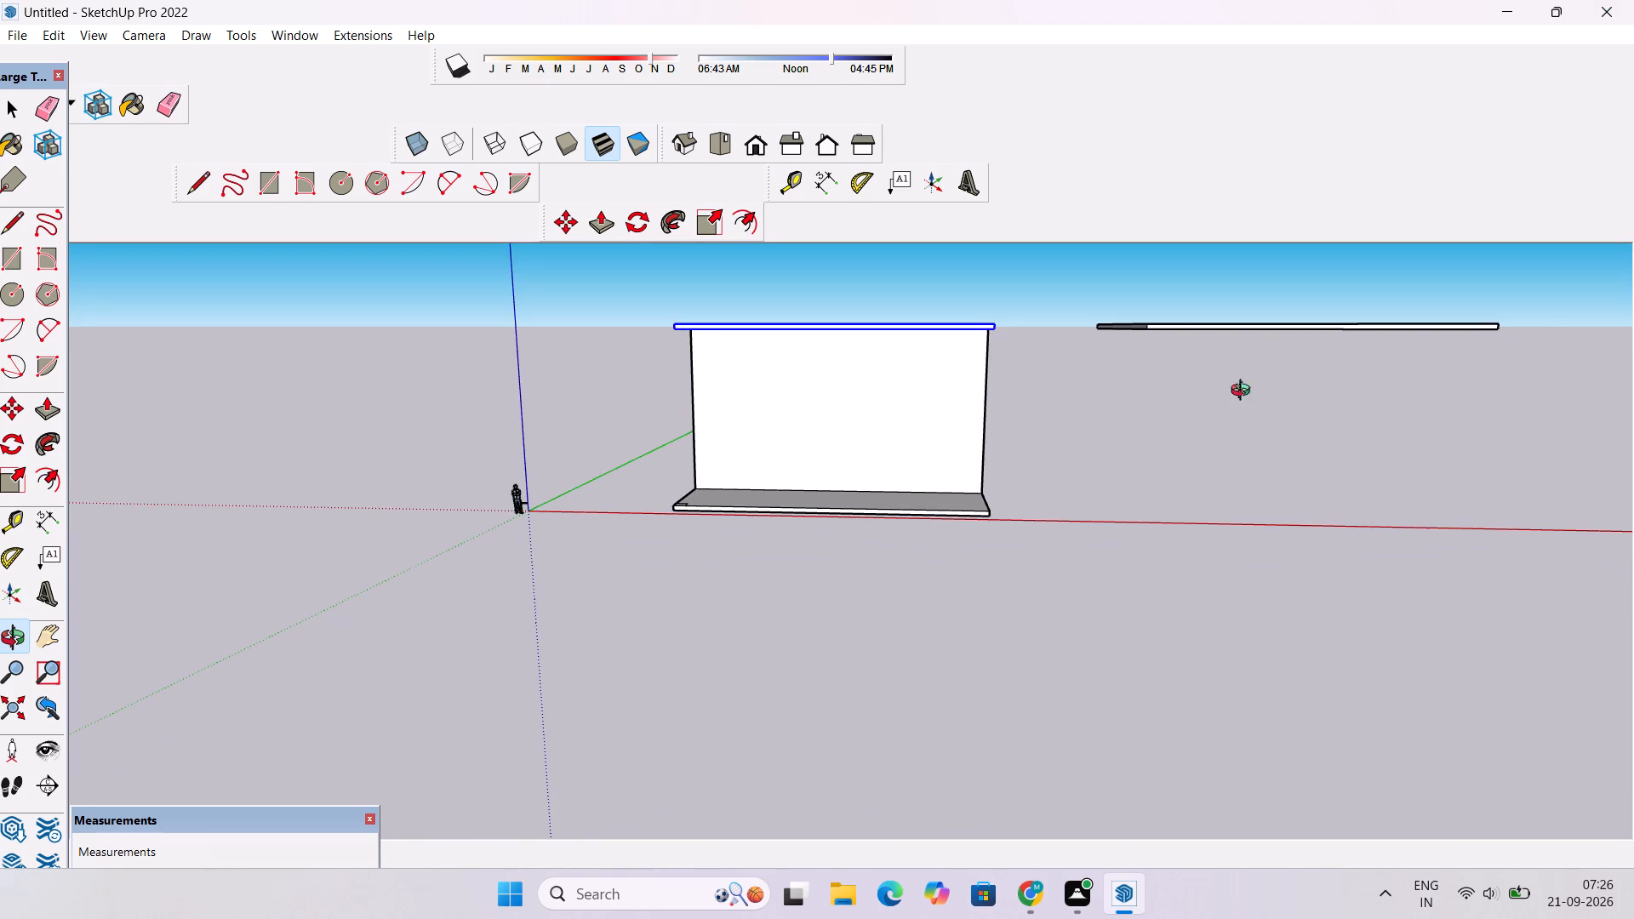
scroll(926, 493, "down", 5)
left_click_drag(936, 495, 944, 682)
scroll(820, 471, "up", 10)
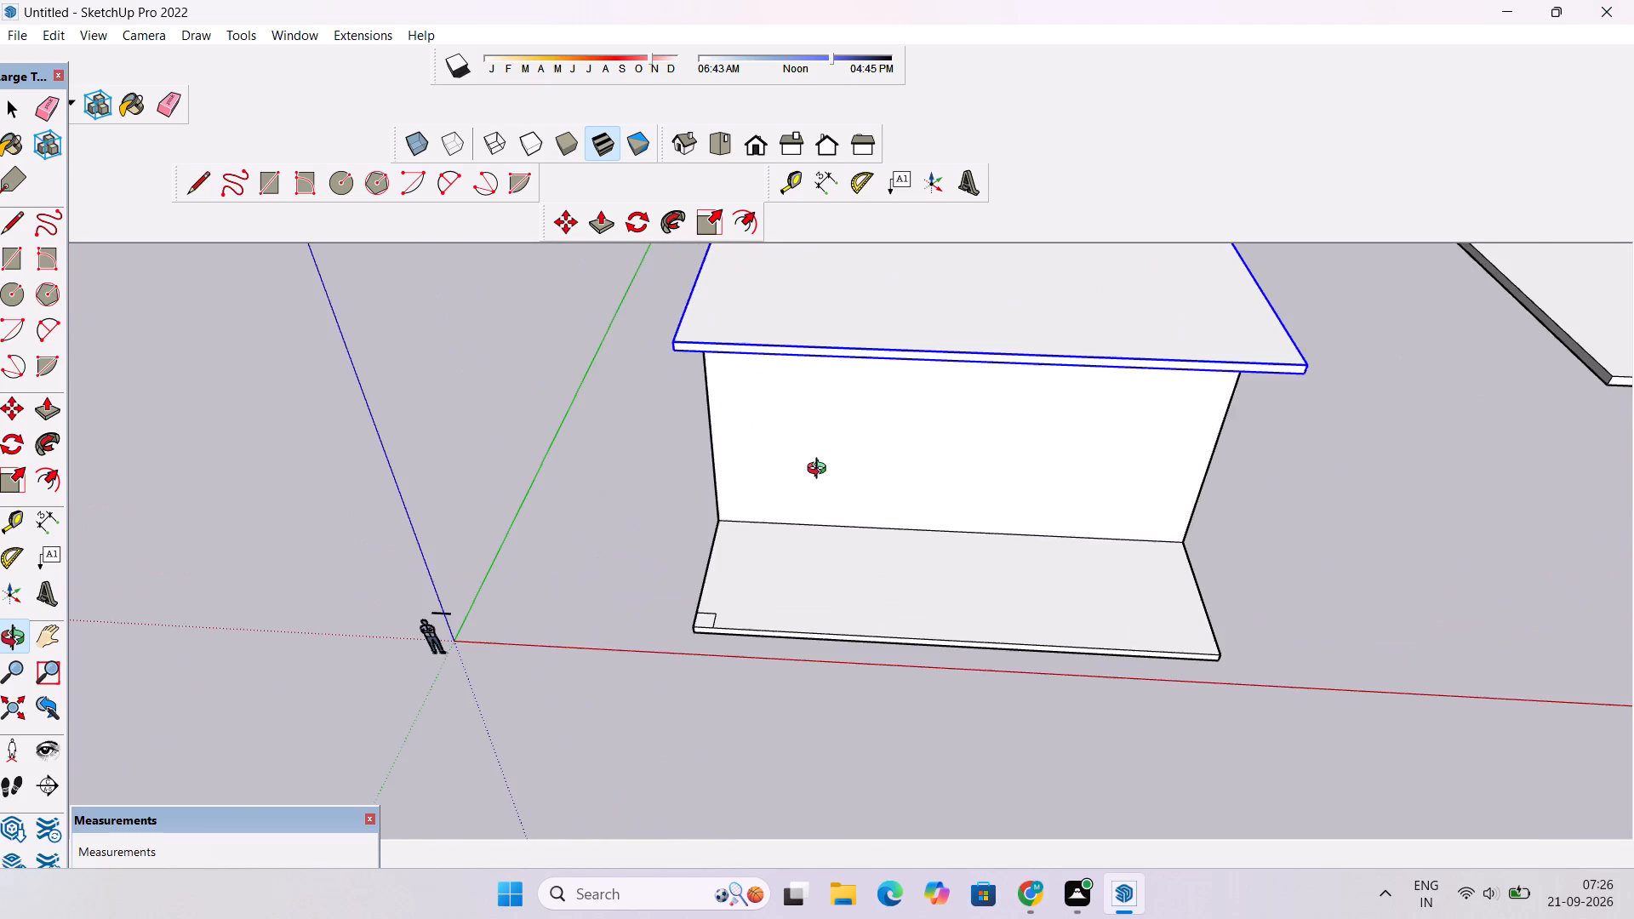
left_click_drag(820, 487, 854, 687, "shift")
scroll(852, 665, "up", 3)
left_click_drag(938, 725, 892, 659)
scroll(820, 618, "up", 4)
scroll(820, 618, "down", 8)
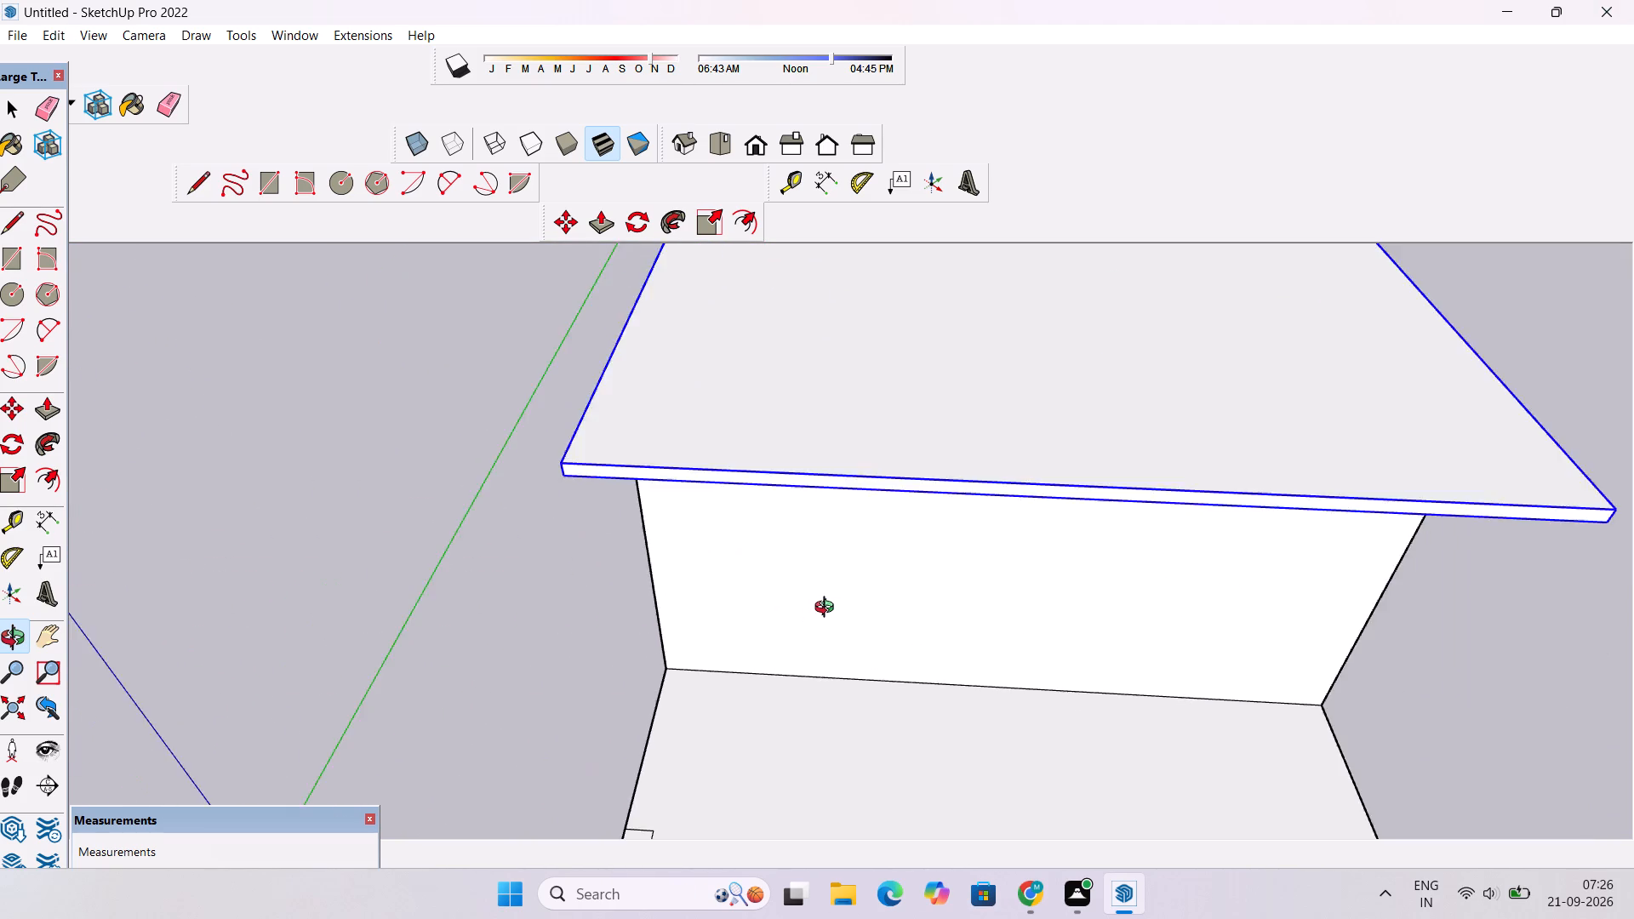
scroll(828, 609, "down", 4)
left_click_drag(884, 683, 981, 709)
left_click_drag(950, 686, 915, 674, "shift")
Explode the roof slab group on top of the building and clear the selection.
key("space")
right_click(884, 525)
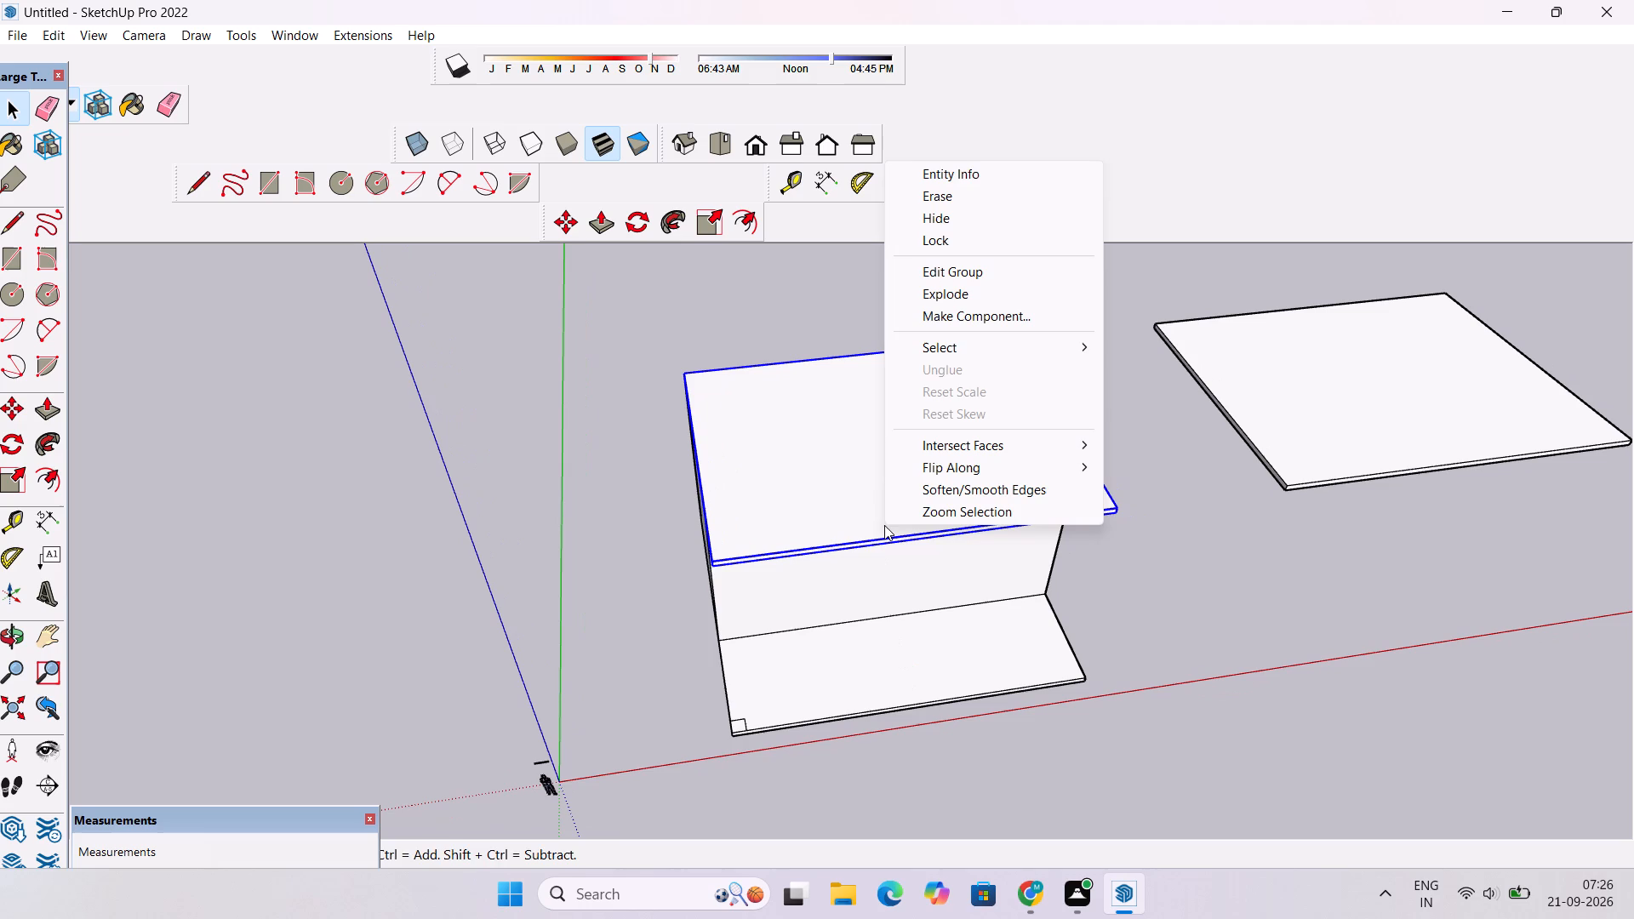
left_click(963, 298)
left_click(1082, 345)
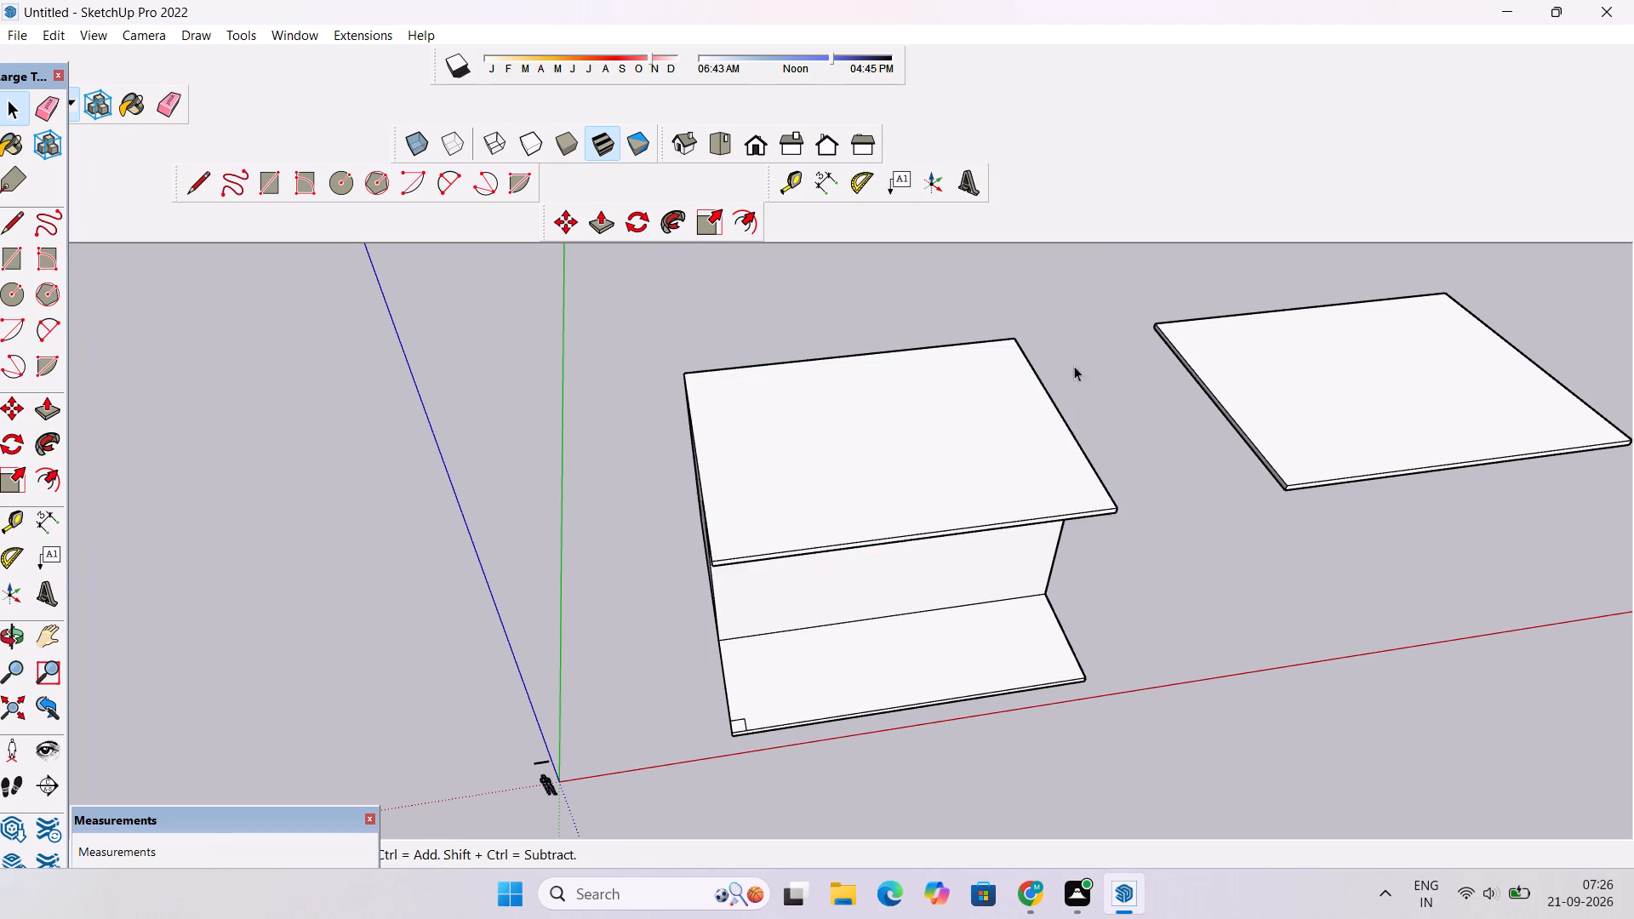
Examine the roof overhang above the porch slab and its corner square from above, the front and below.
scroll(1126, 489, "up", 3)
key("o")
left_click_drag(1113, 711, 1044, 634)
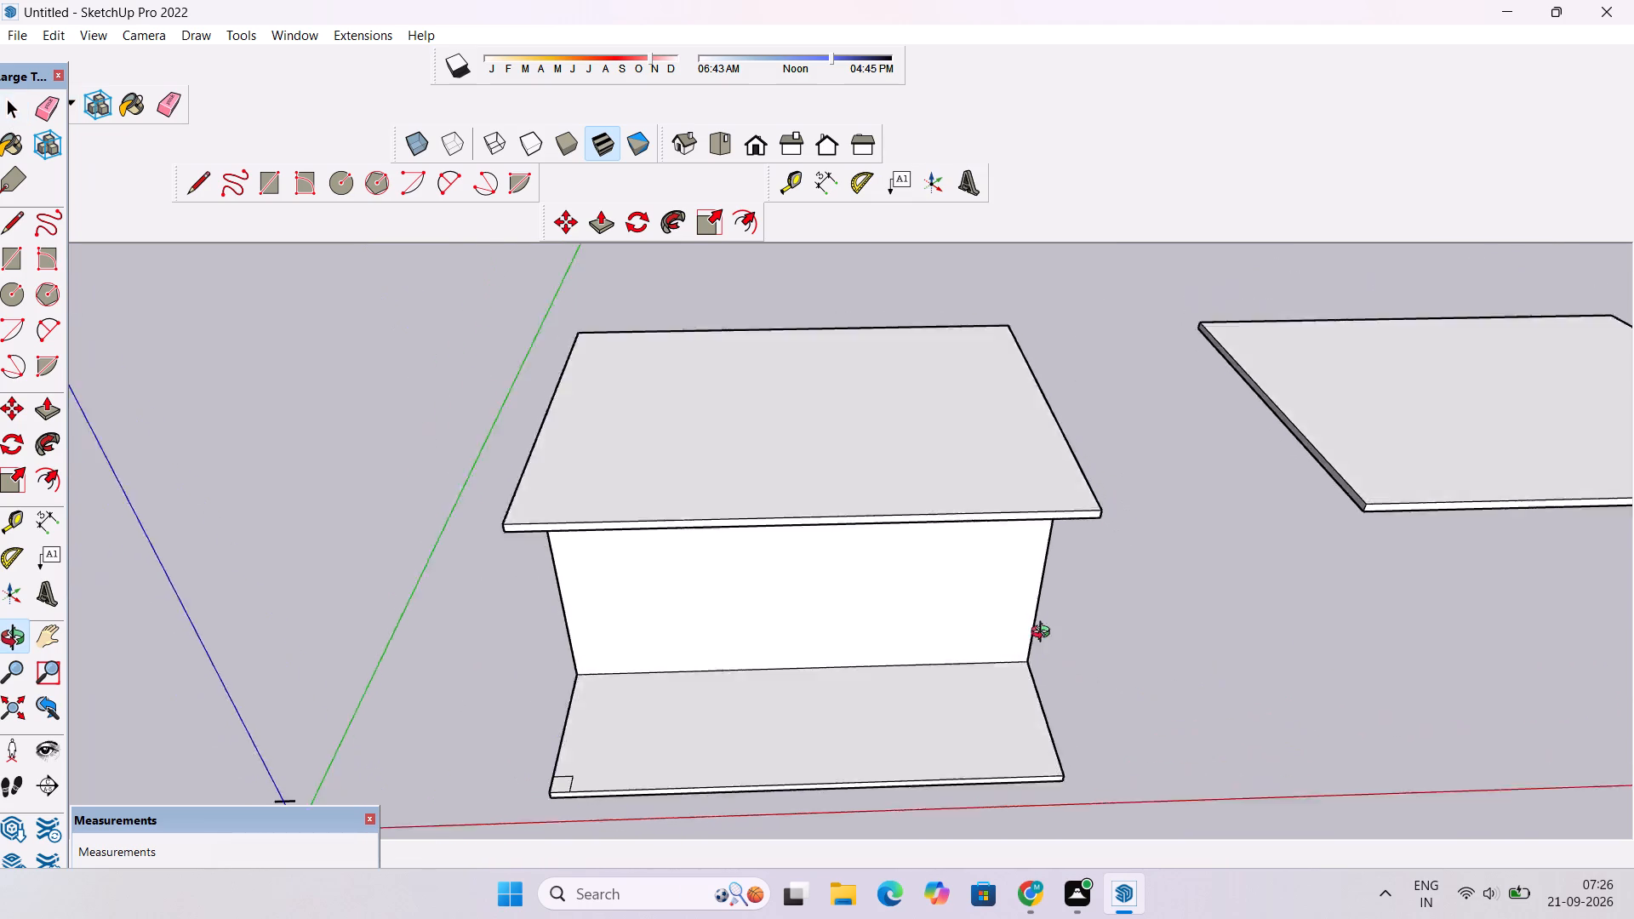
left_click_drag(1044, 634, 934, 459)
scroll(926, 483, "up", 5)
scroll(926, 485, "down", 5)
left_click_drag(966, 489, 1342, 353)
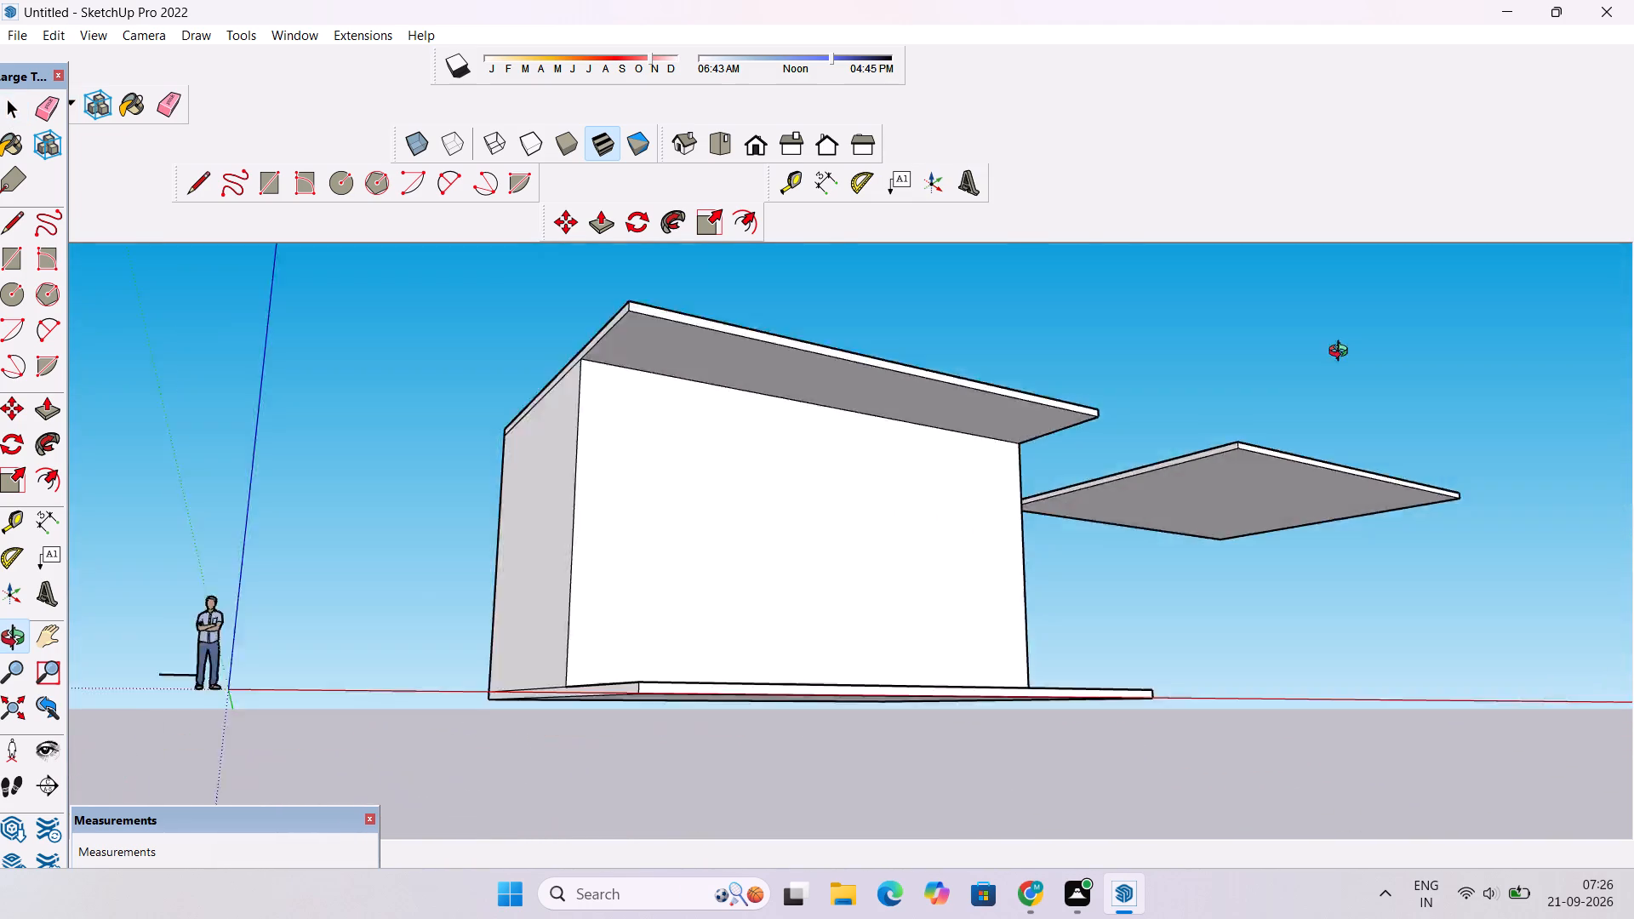
left_click_drag(1342, 353, 1004, 599)
scroll(995, 568, "down", 11)
left_click_drag(1026, 519, 1031, 534)
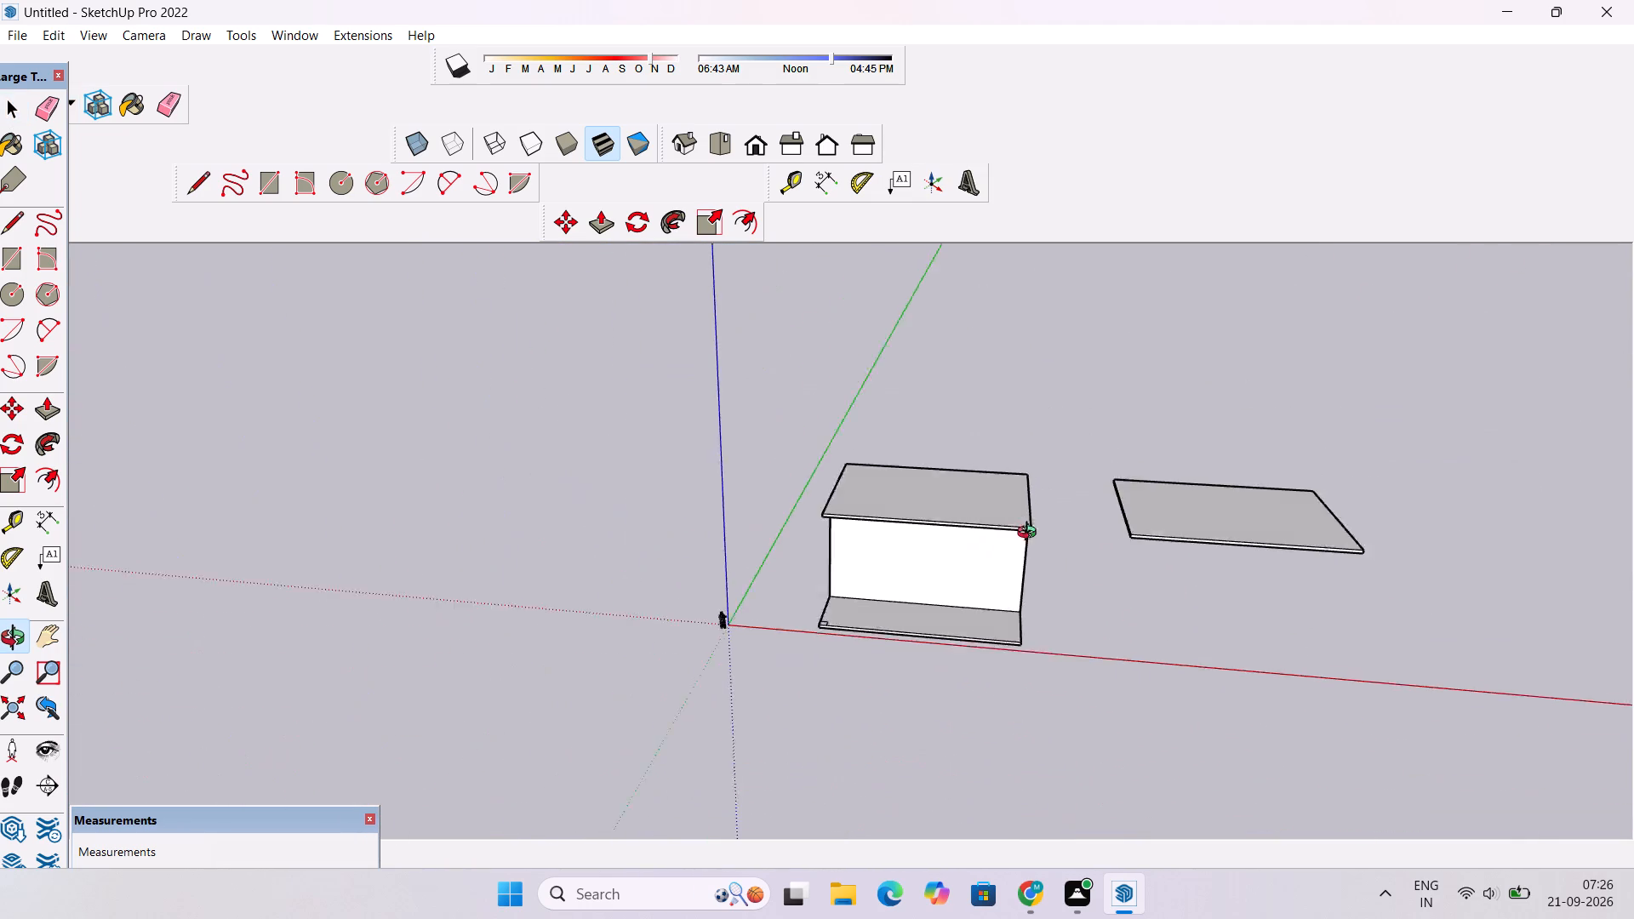
left_click_drag(1031, 534, 1099, 767)
scroll(987, 465, "up", 6)
left_click_drag(984, 554, 1157, 511, "shift")
scroll(1081, 515, "up", 5)
scroll(1080, 510, "down", 2)
left_click_drag(1083, 509, 1071, 485, "shift")
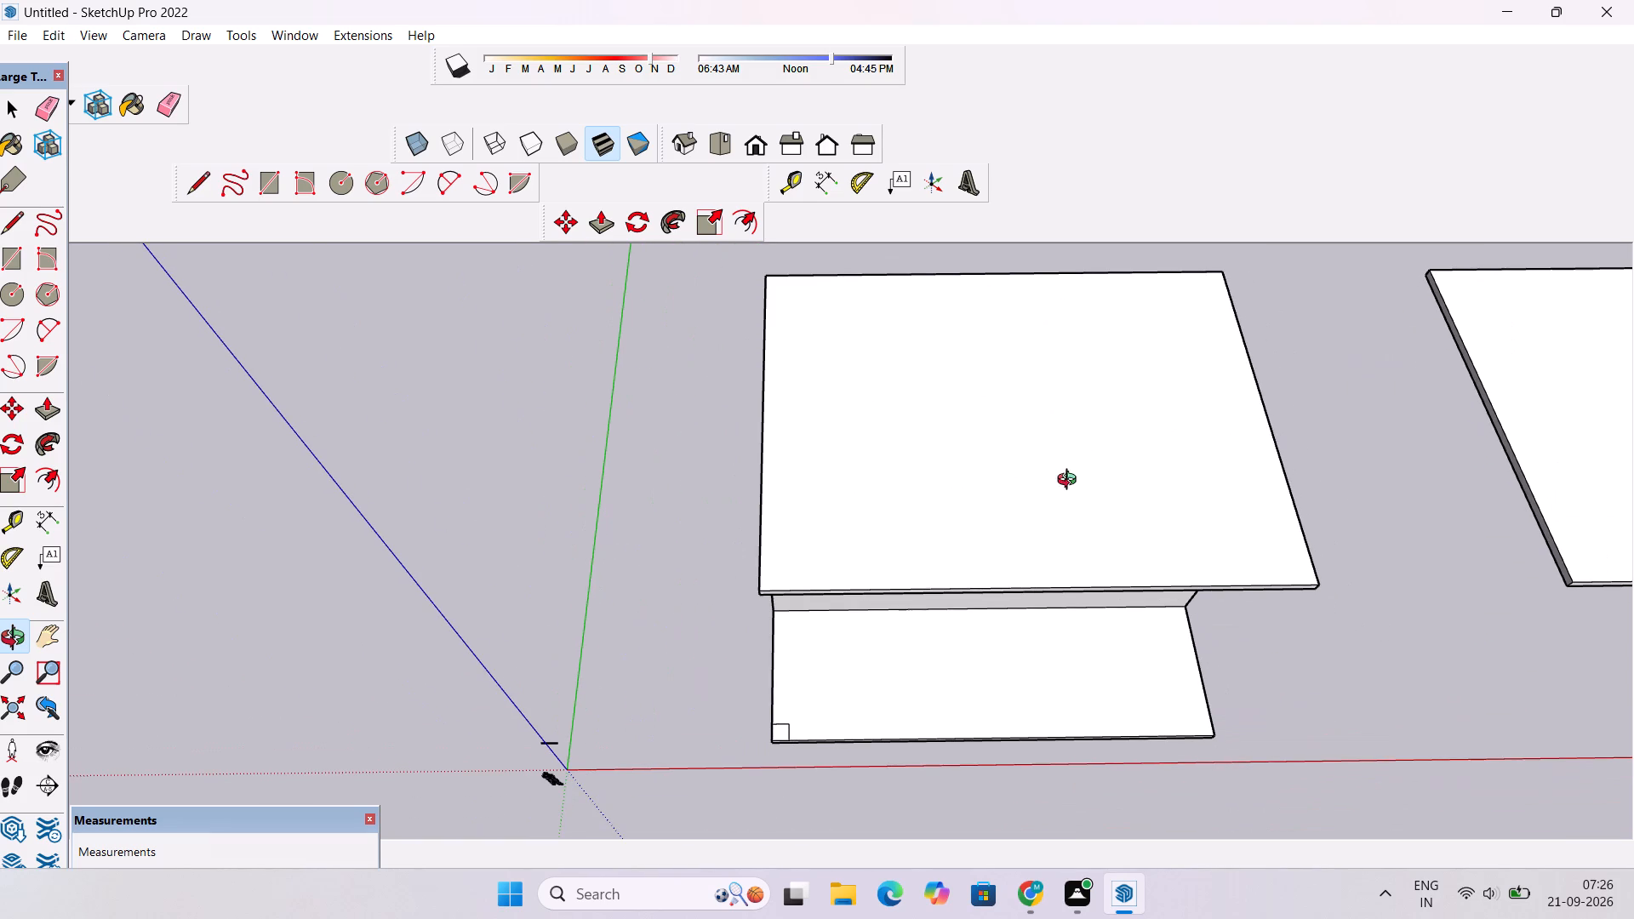
scroll(833, 721, "up", 4)
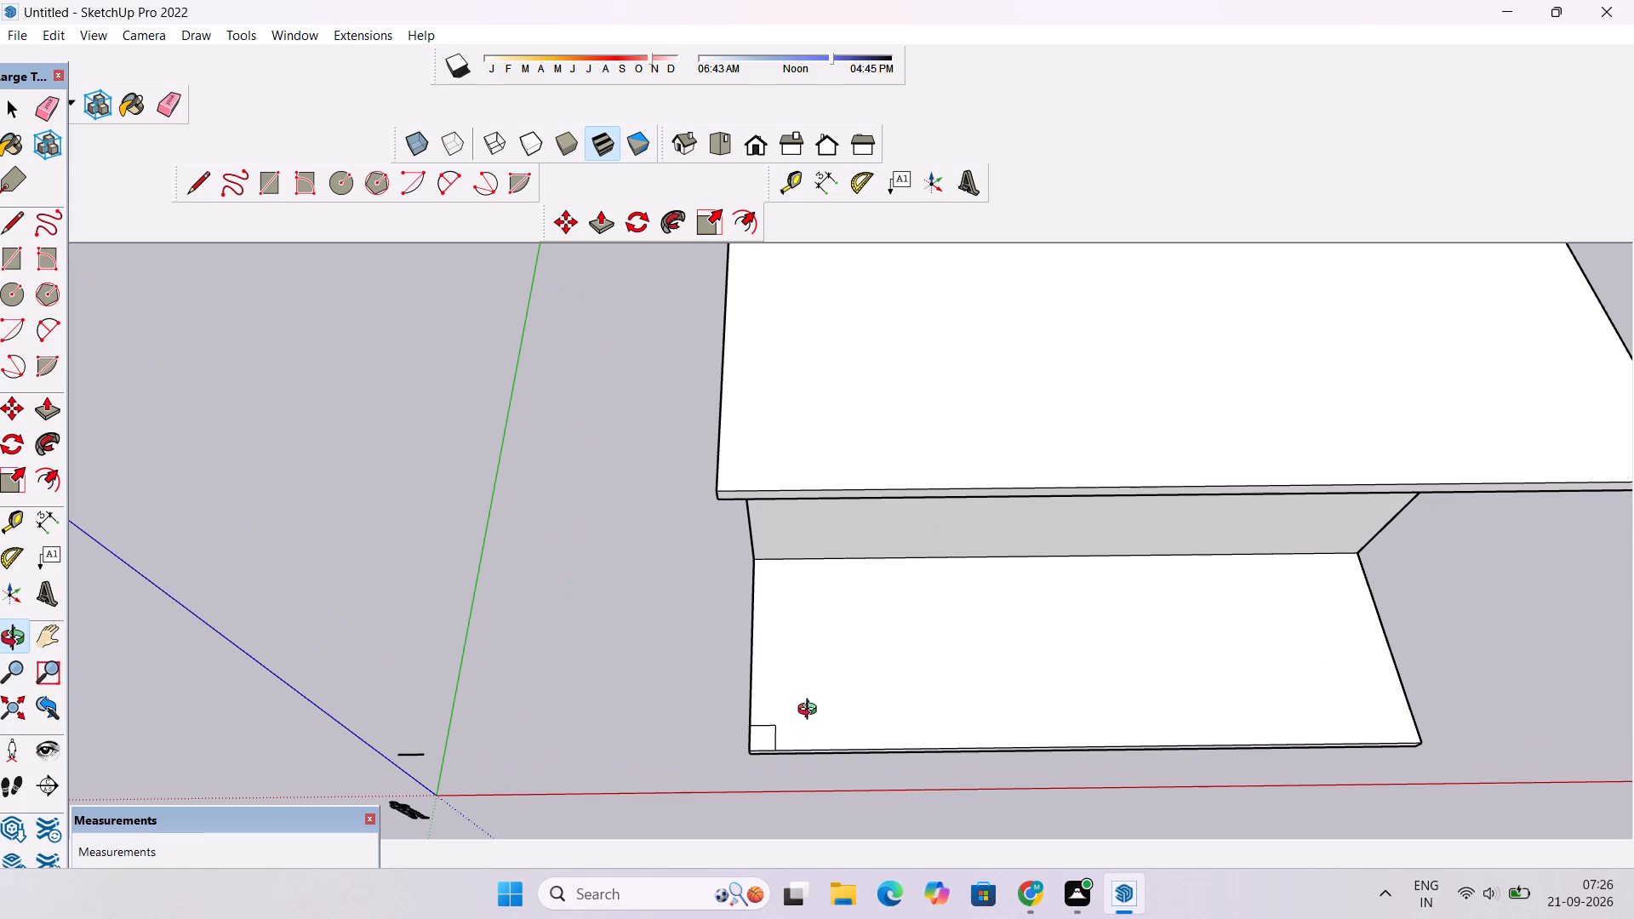
scroll(811, 711, "down", 3)
left_click_drag(837, 768, 849, 515)
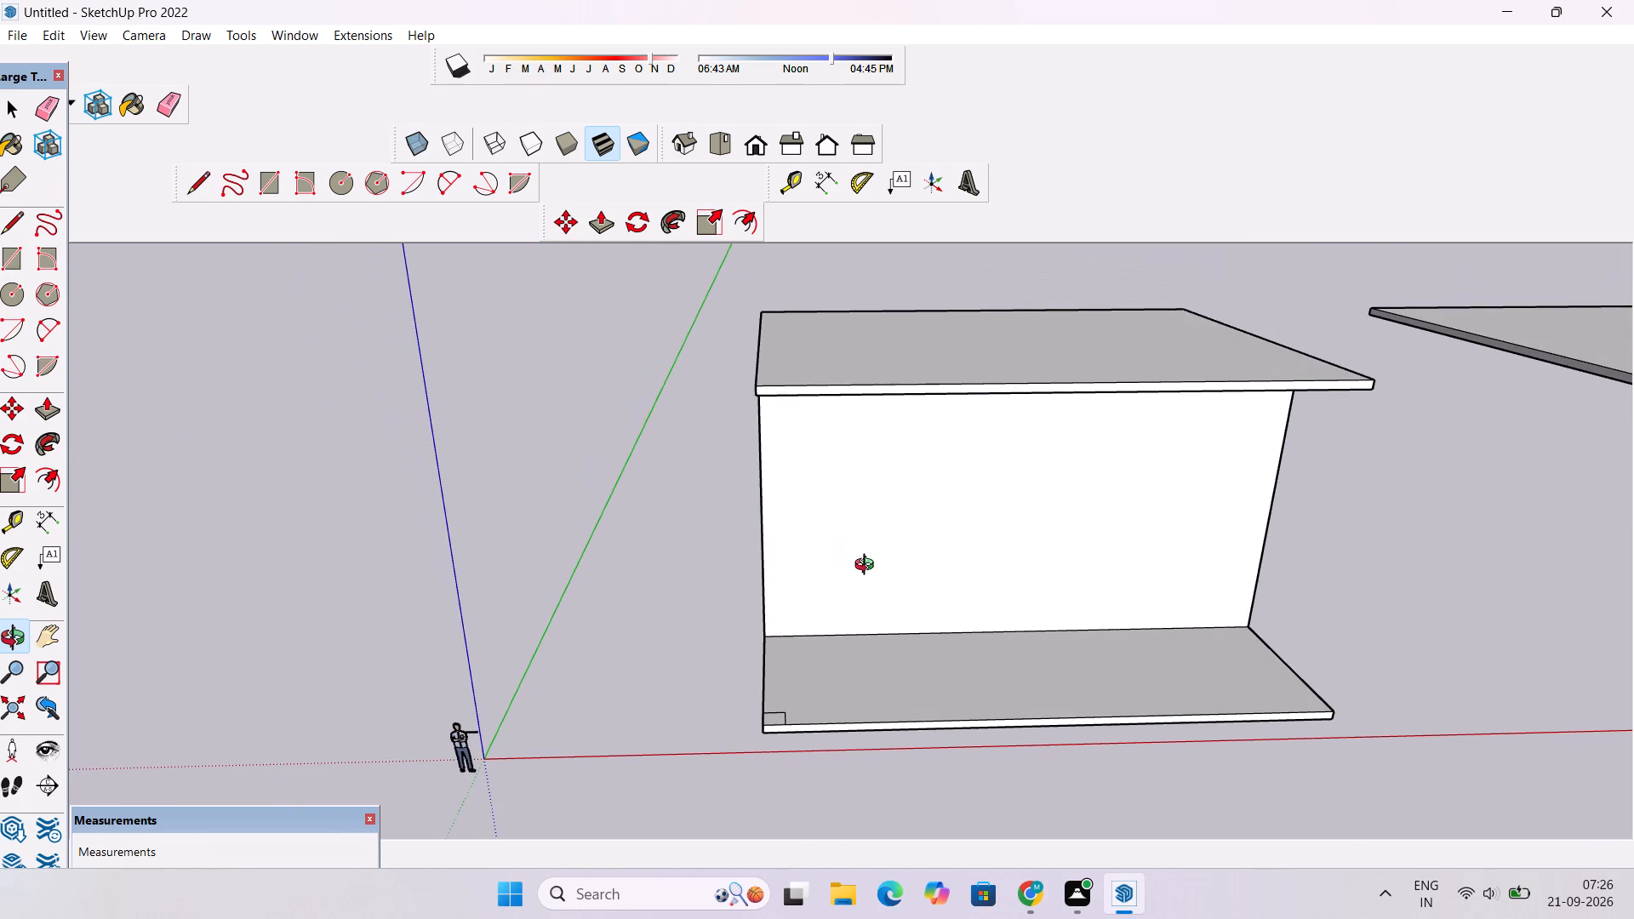
left_click_drag(872, 574, 887, 693, "shift")
scroll(877, 671, "down", 4)
left_click_drag(1003, 725, 1011, 406)
scroll(1073, 560, "up", 5)
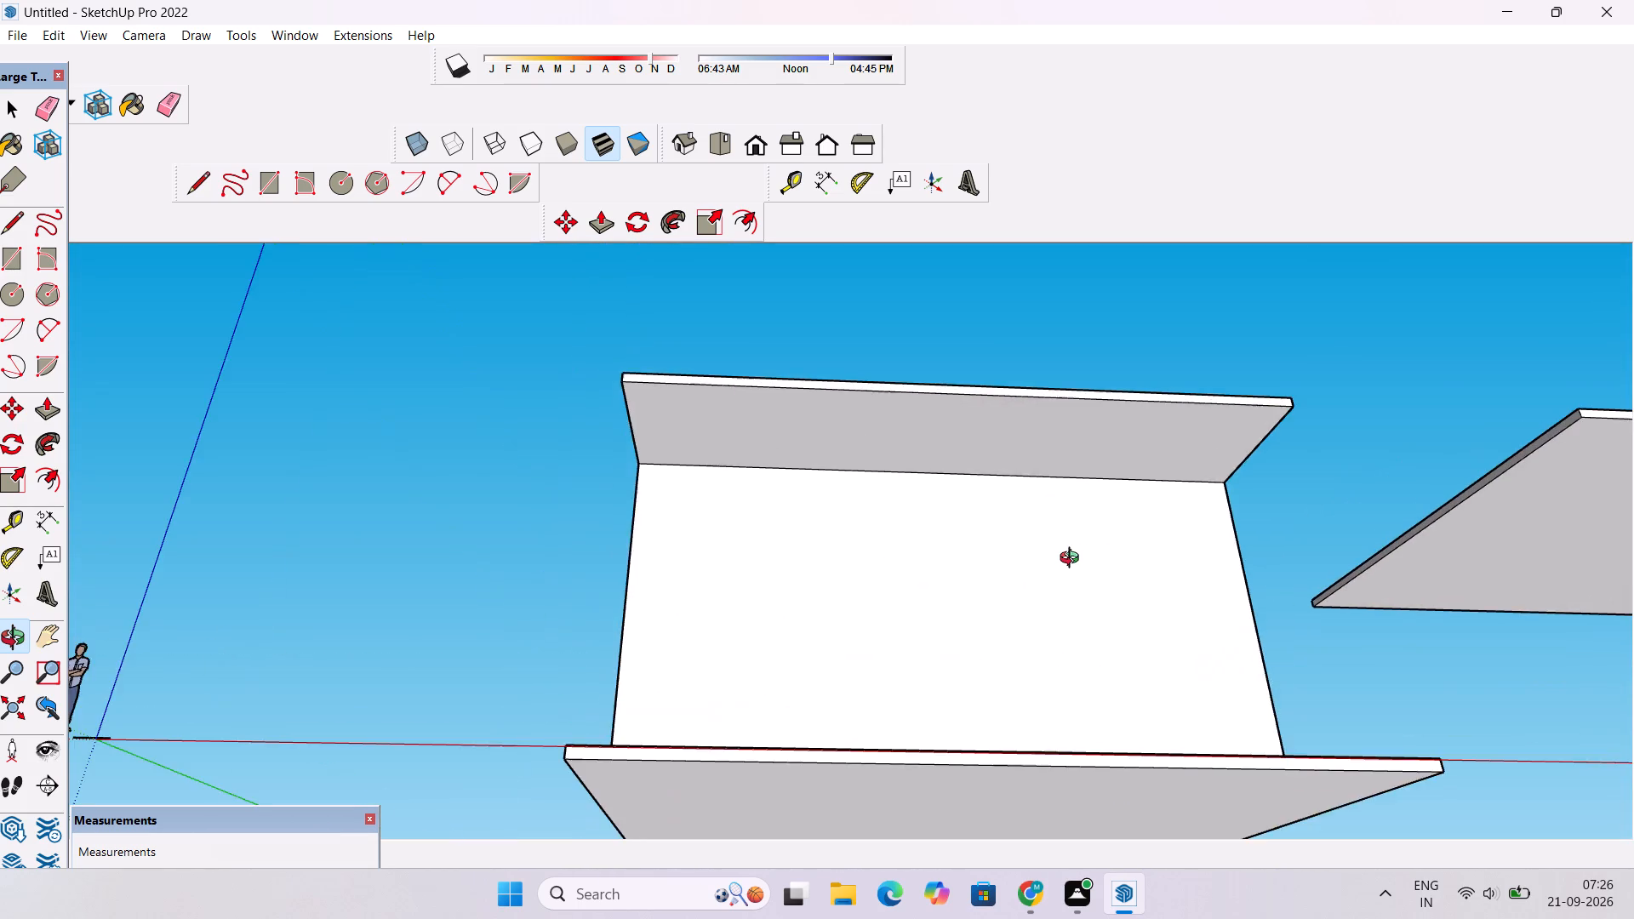
left_click_drag(1088, 545, 977, 614, "shift")
scroll(961, 609, "up", 4)
left_click_drag(957, 603, 1026, 707)
left_click_drag(1026, 710, 1033, 553)
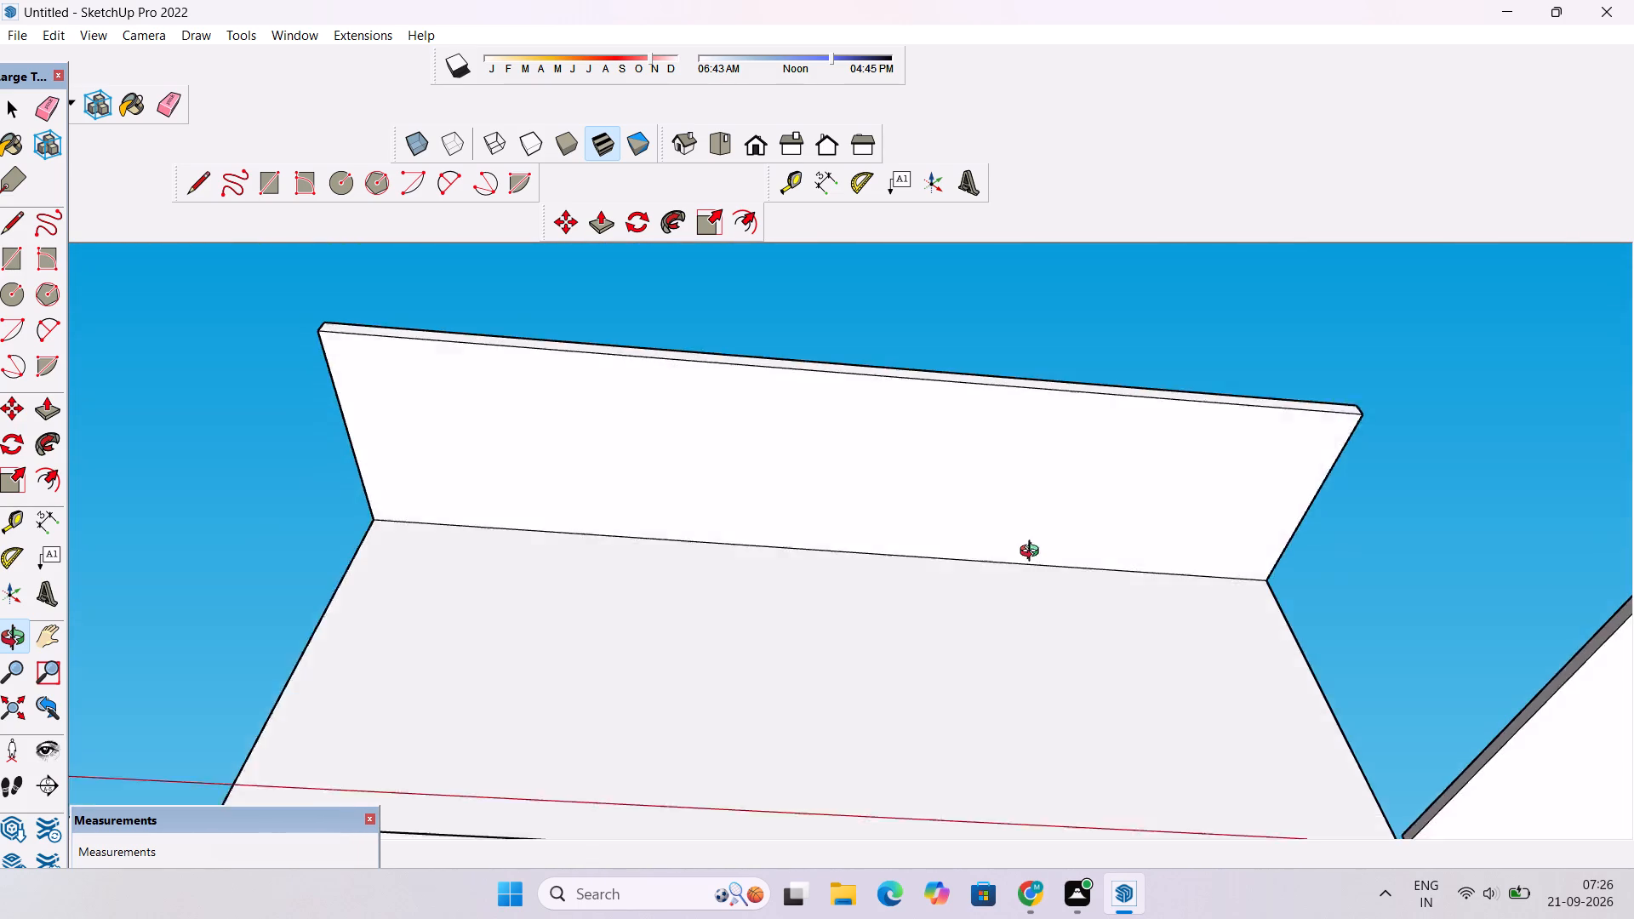
left_click_drag(1033, 553, 1031, 545)
left_click_drag(1031, 547, 1031, 627)
left_click_drag(1018, 575, 988, 691, "shift")
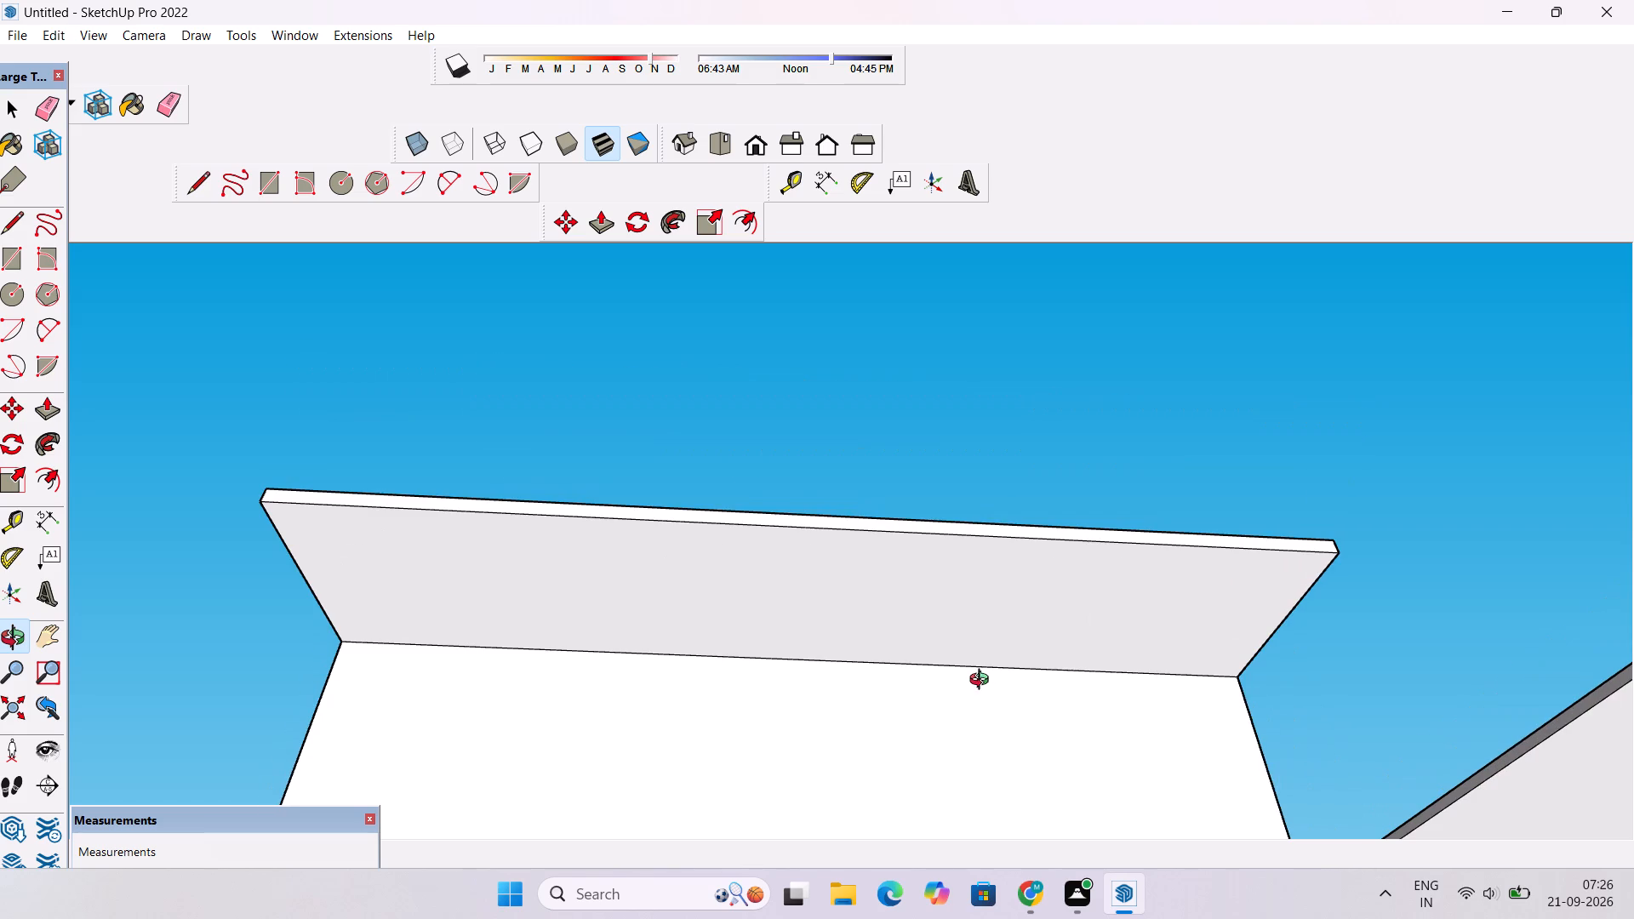
scroll(982, 681, "down", 12)
left_click_drag(980, 649, 975, 761)
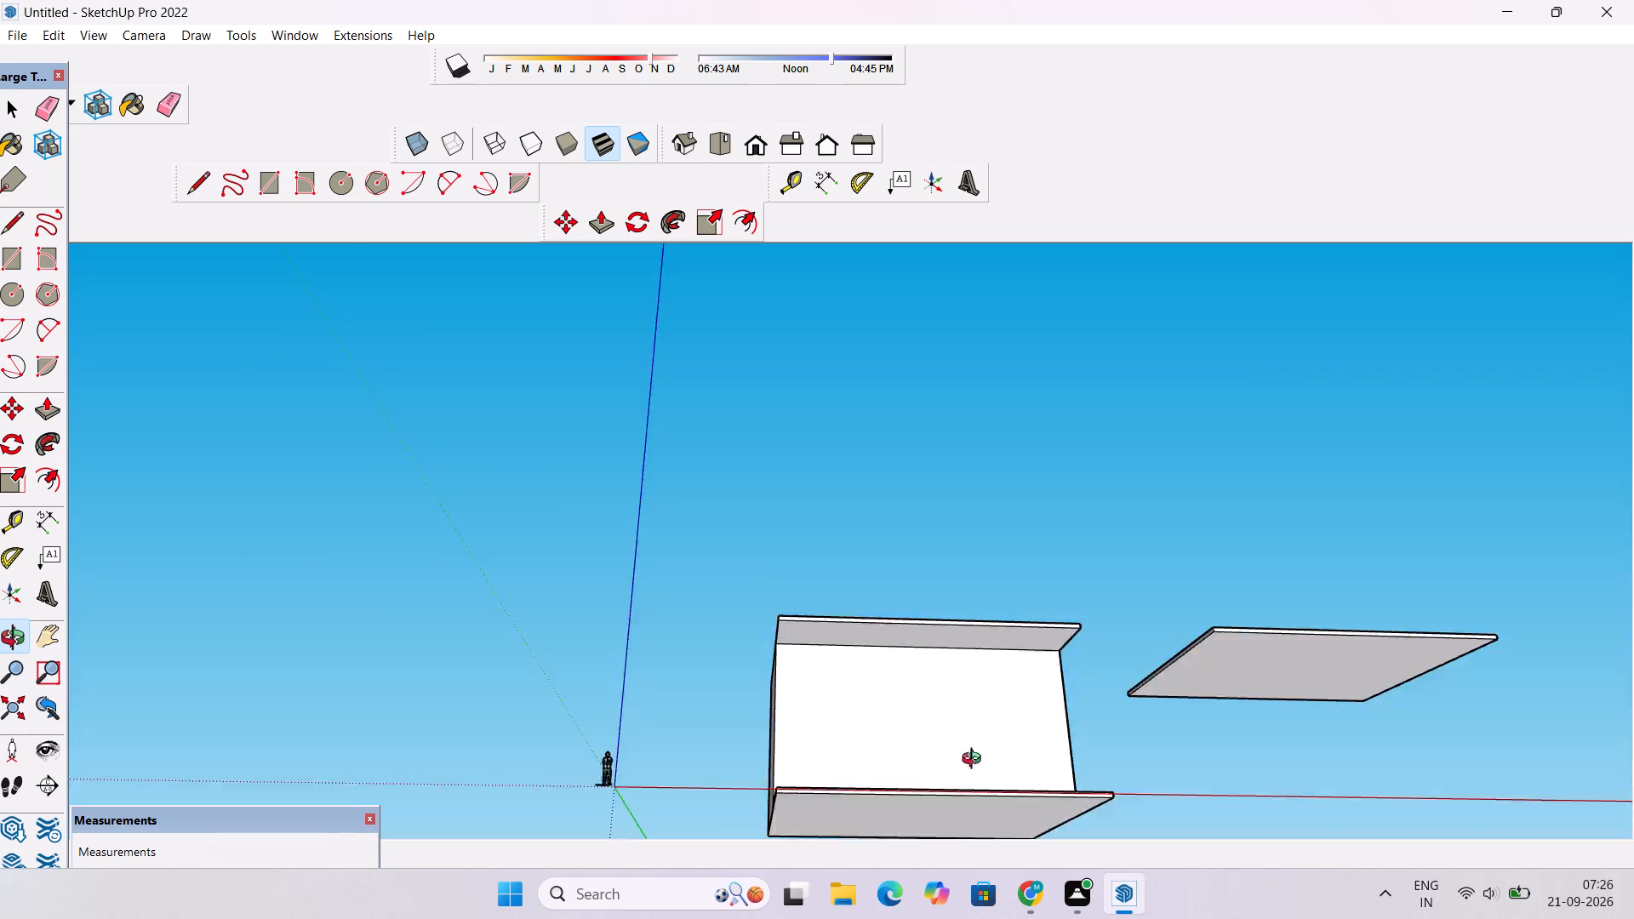
Place a guide on the porch slab 28' in from the side edge opposite the corner square.
left_click_drag(975, 761, 970, 857)
scroll(967, 756, "down", 6)
left_click_drag(966, 756, 930, 918)
scroll(928, 720, "up", 5)
left_click_drag(958, 716, 886, 534)
left_click_drag(923, 697, 946, 763)
scroll(923, 621, "up", 5)
left_click_drag(923, 619, 927, 688)
scroll(923, 536, "up", 6)
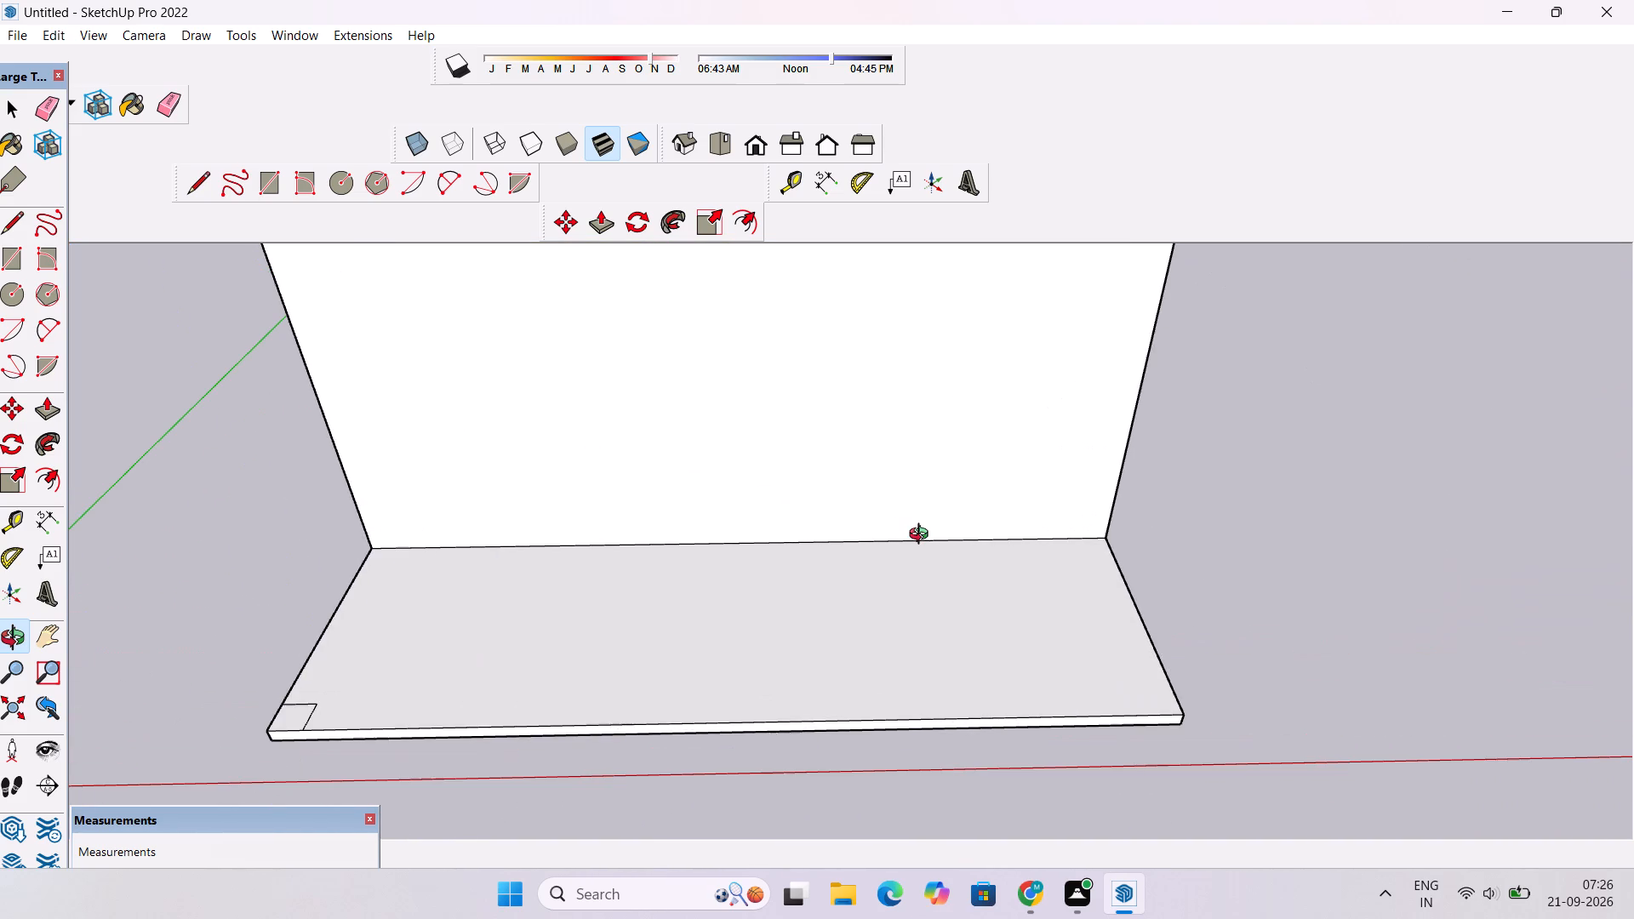
key("t")
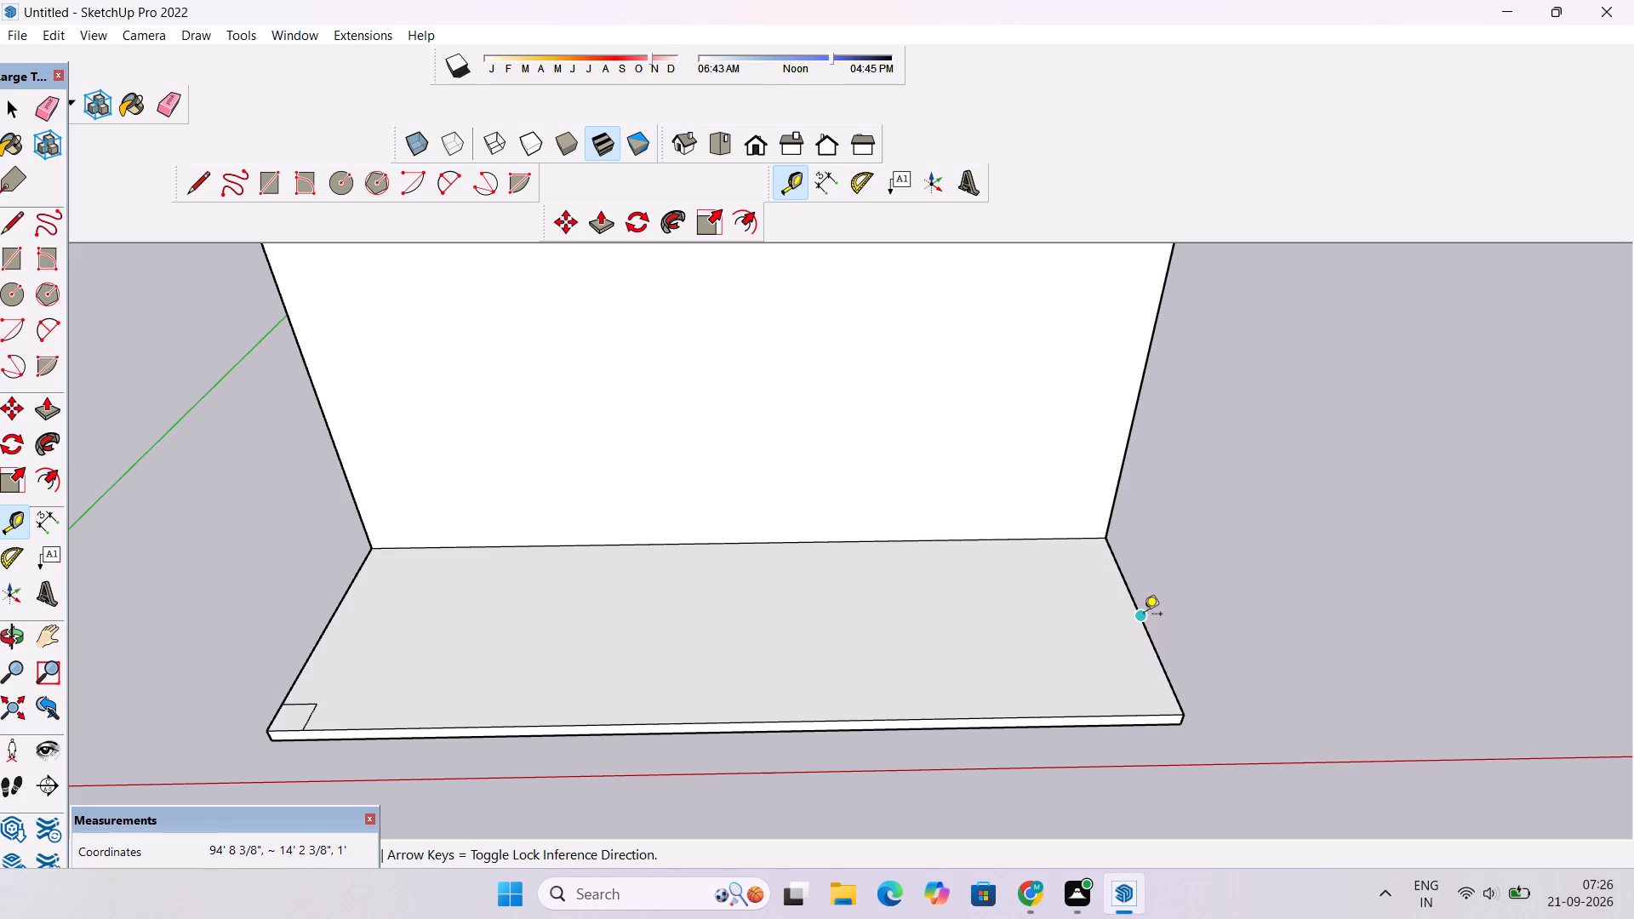
left_click(1144, 615)
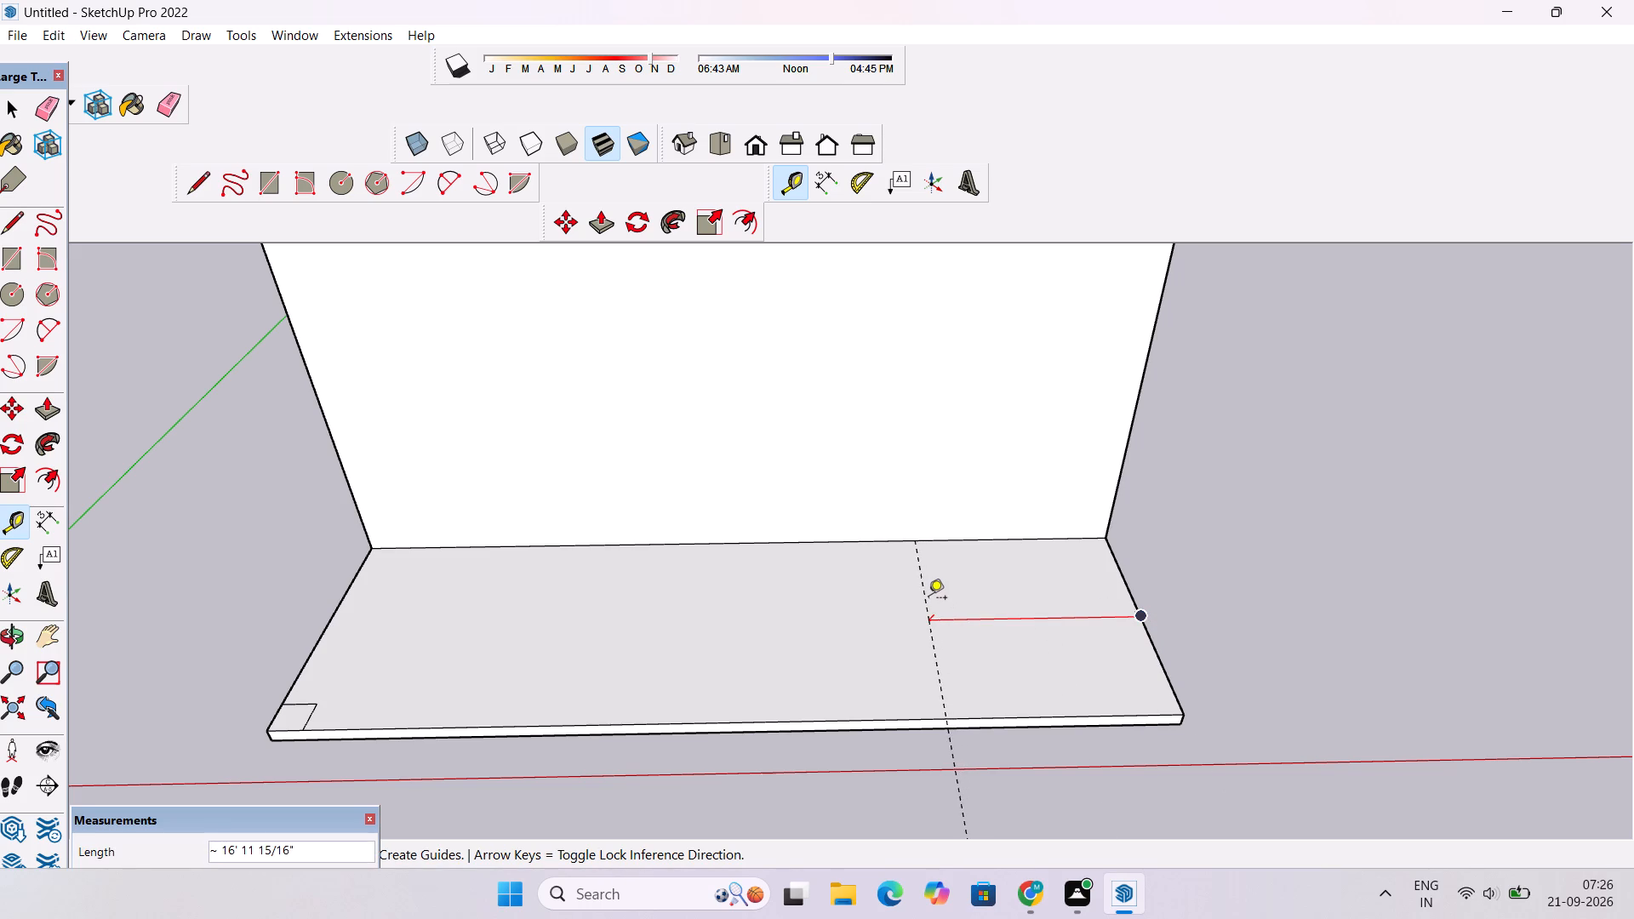
scroll(926, 599, "down", 4)
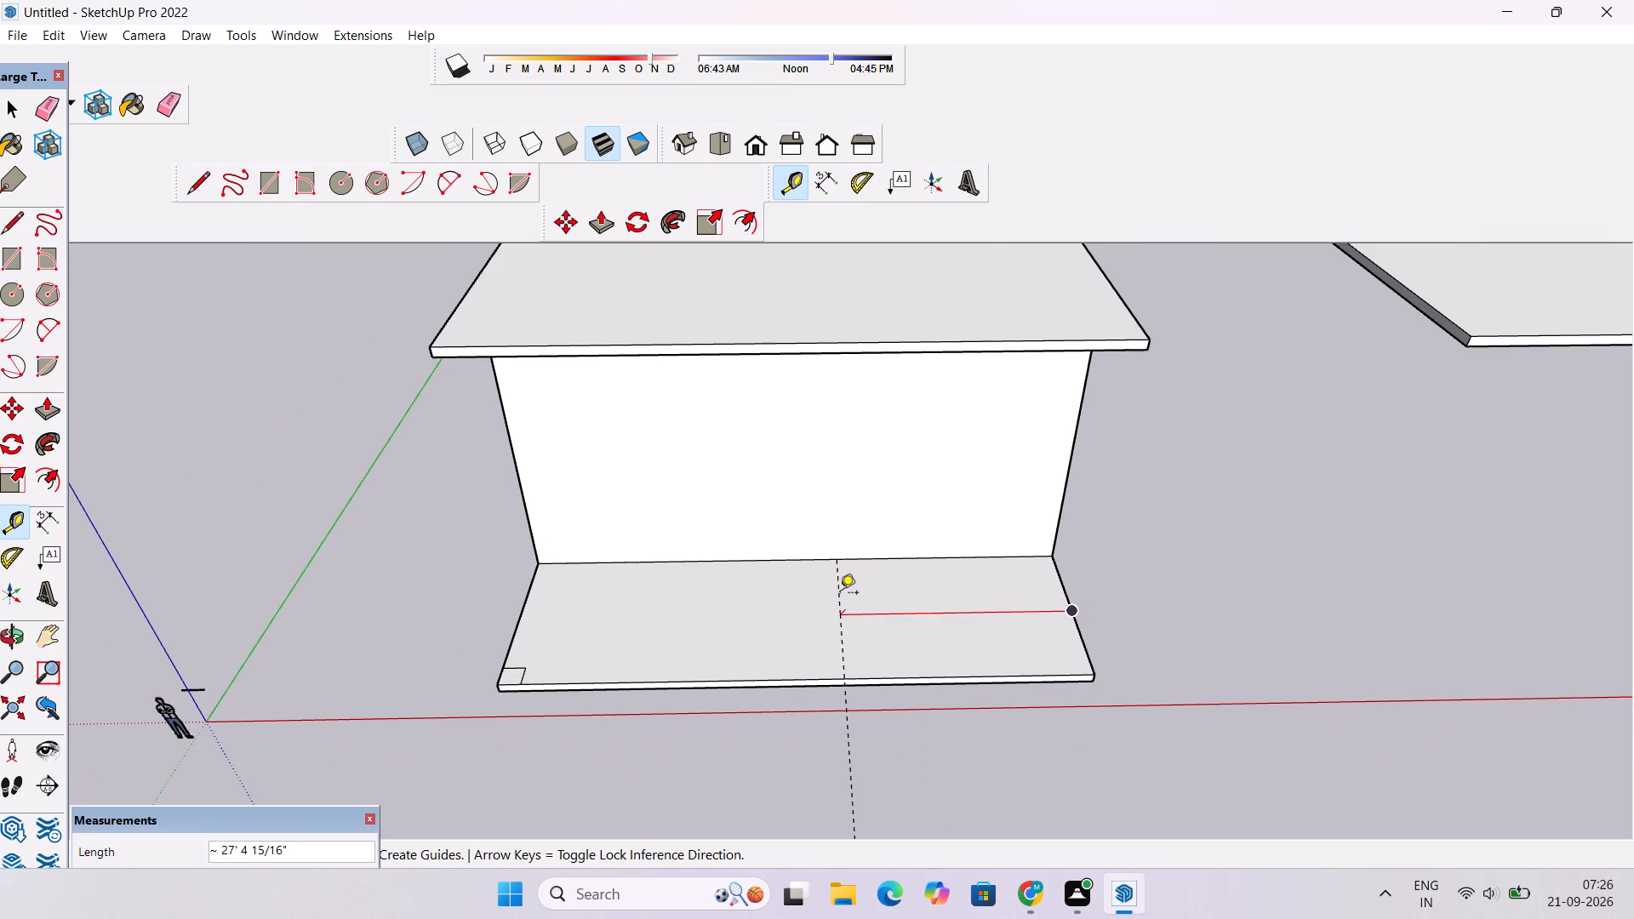
type("28'")
key("Return")
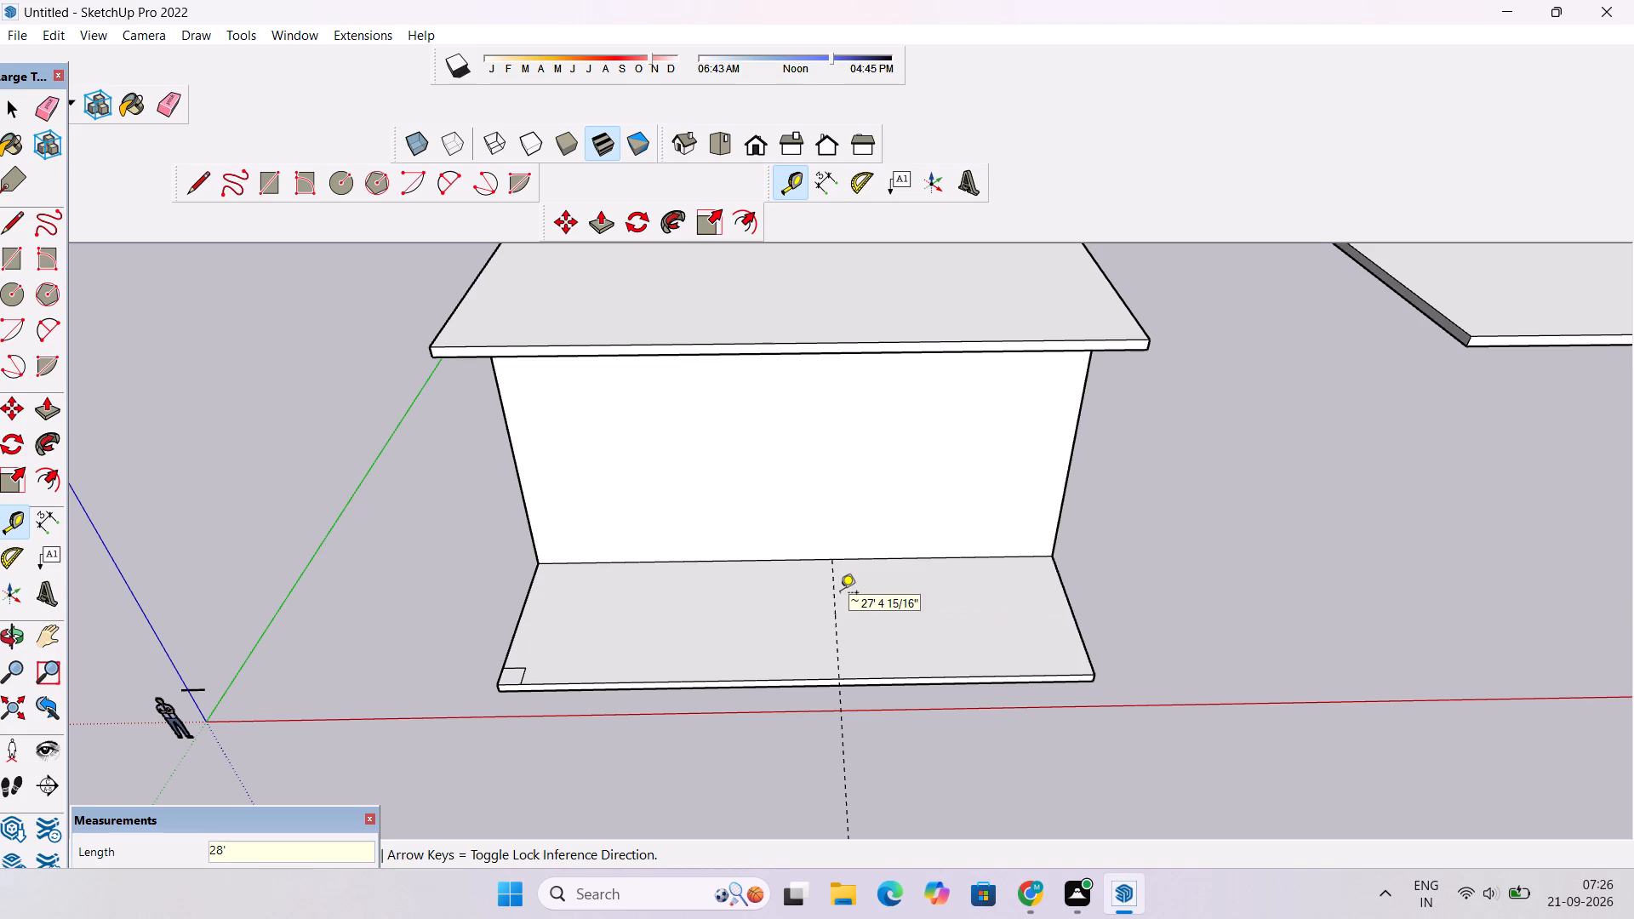
Draw a line along the 28' guide from the porch slab's front edge back to the block wall.
key("l")
scroll(856, 656, "up", 8)
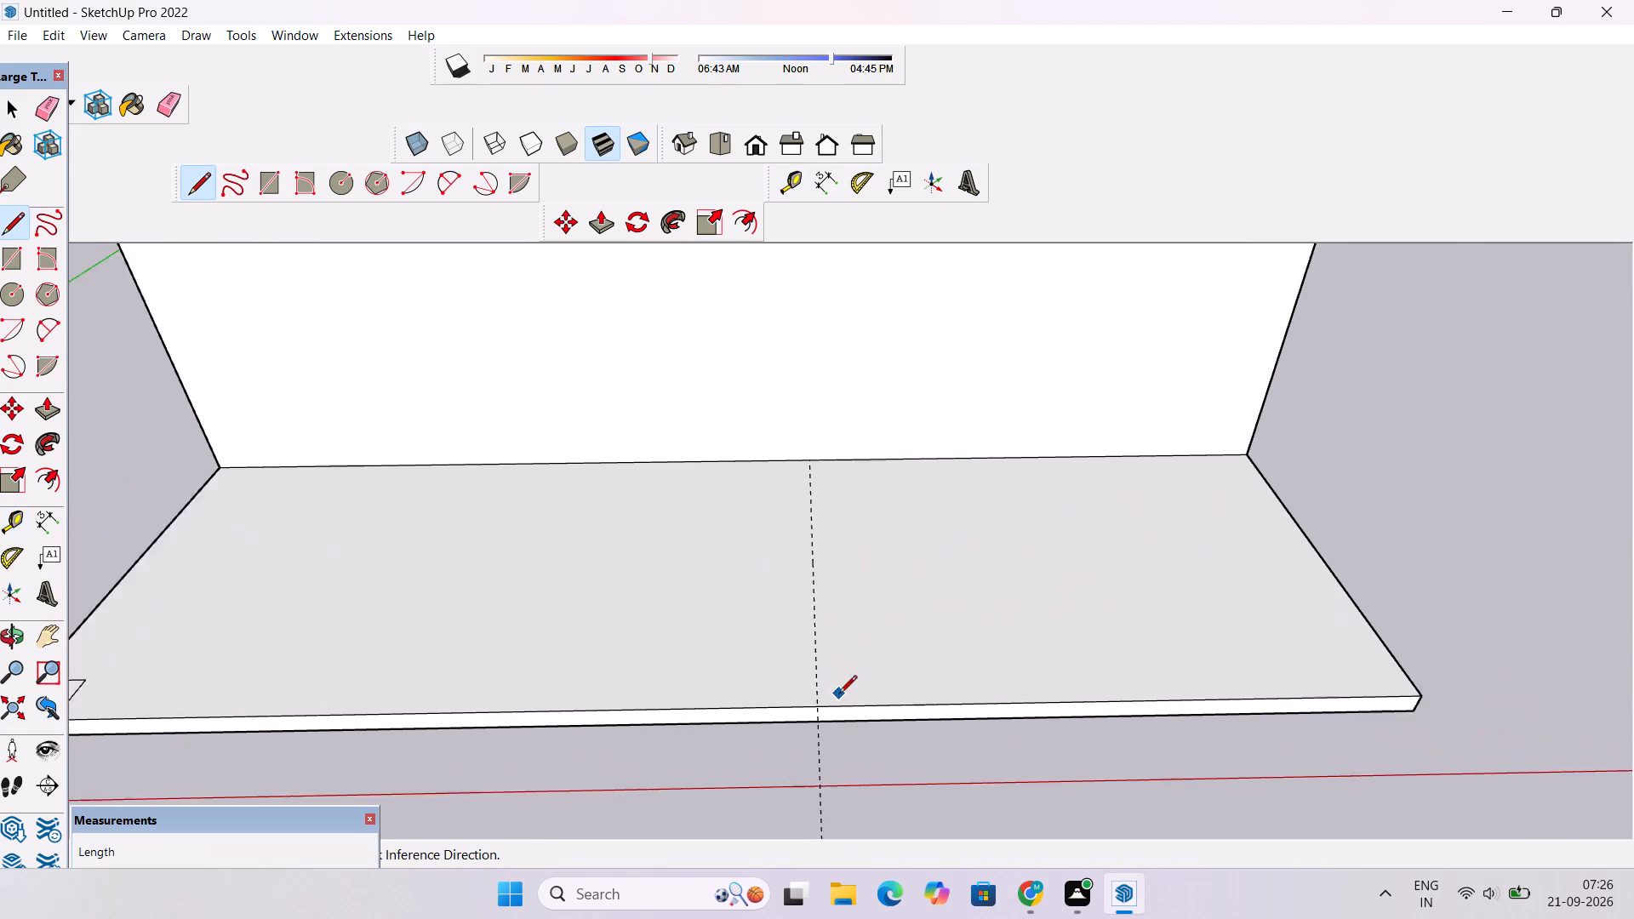
scroll(839, 694, "up", 1)
left_click(812, 709)
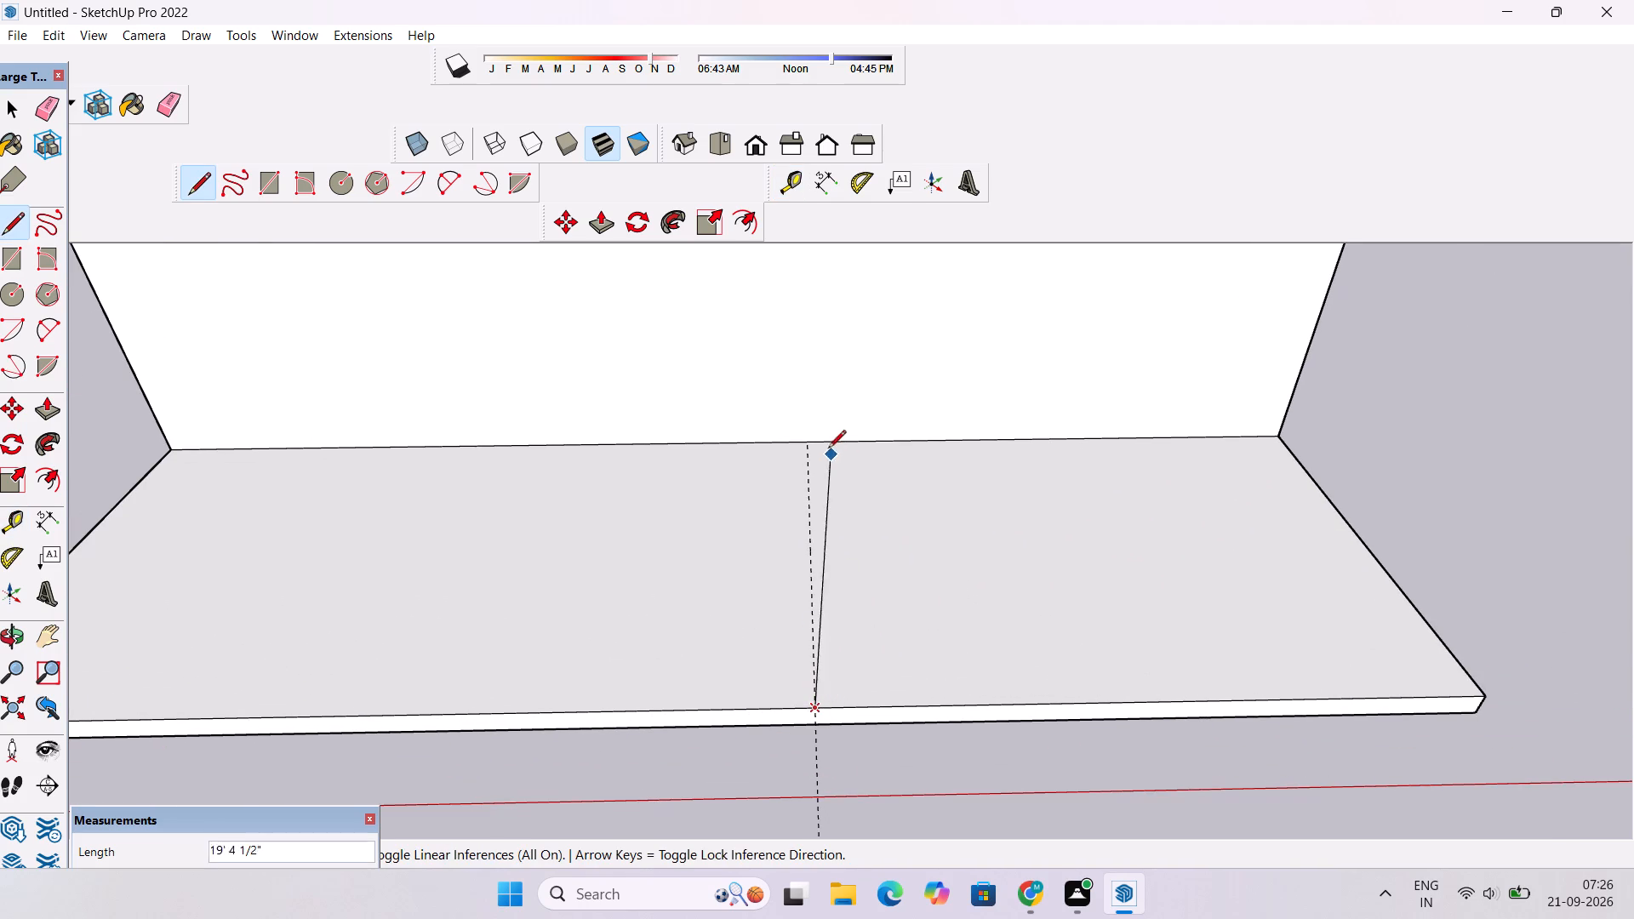
left_click(811, 441)
key("space")
Place a guide on the porch slab 1' in from its front edge.
type("t")
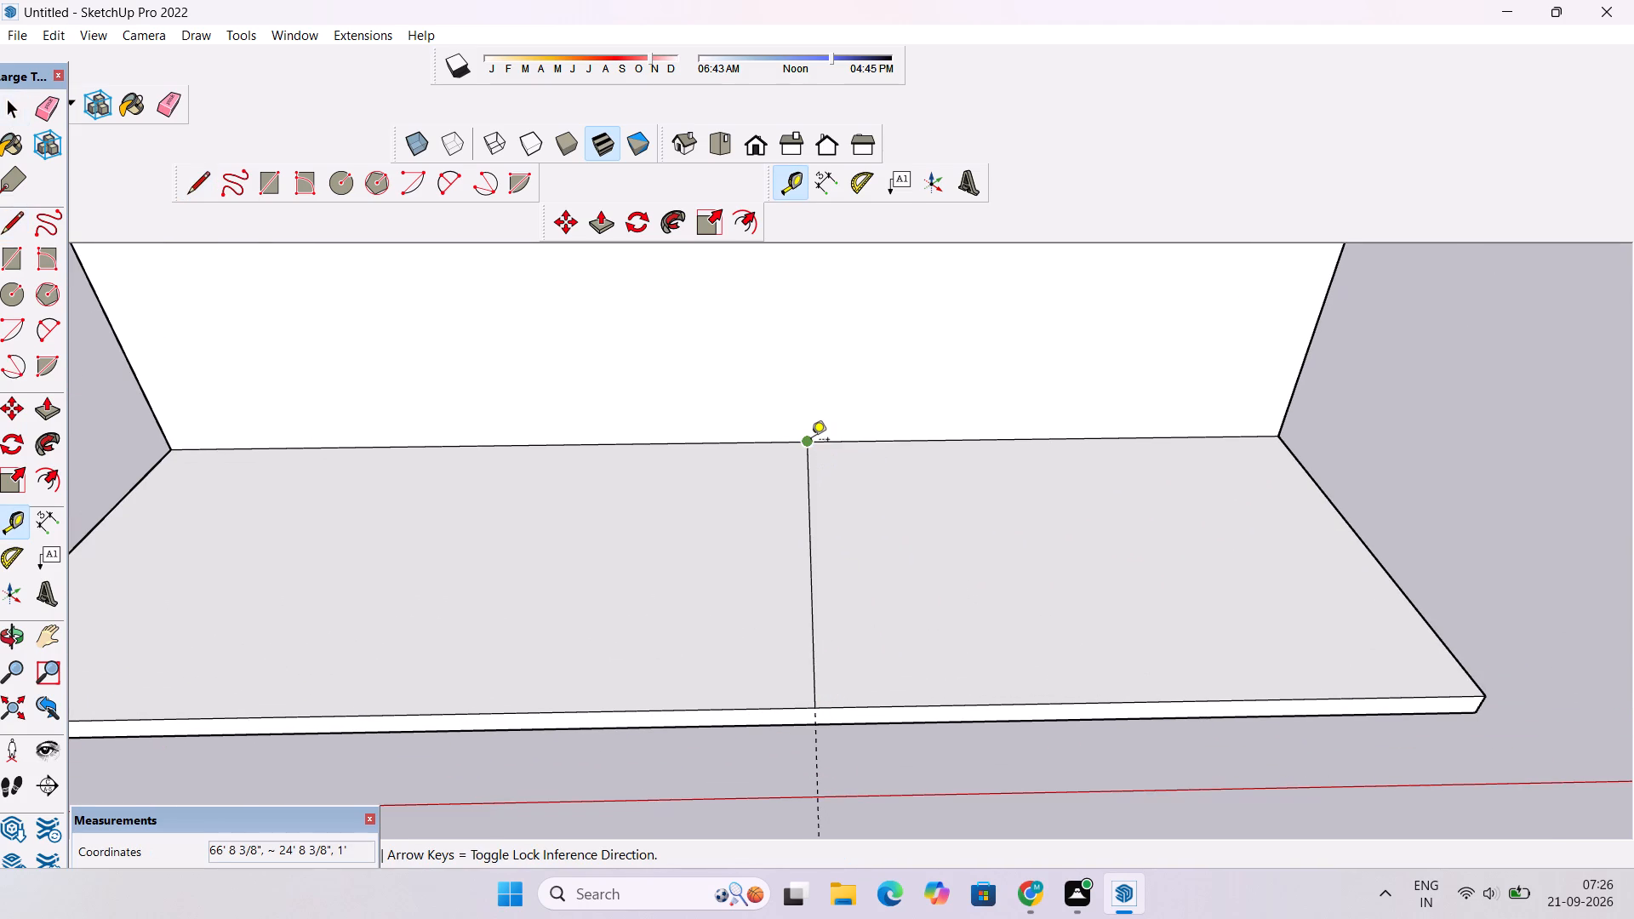
scroll(811, 441, "down", 6)
left_click(844, 566)
scroll(846, 540, "up", 5)
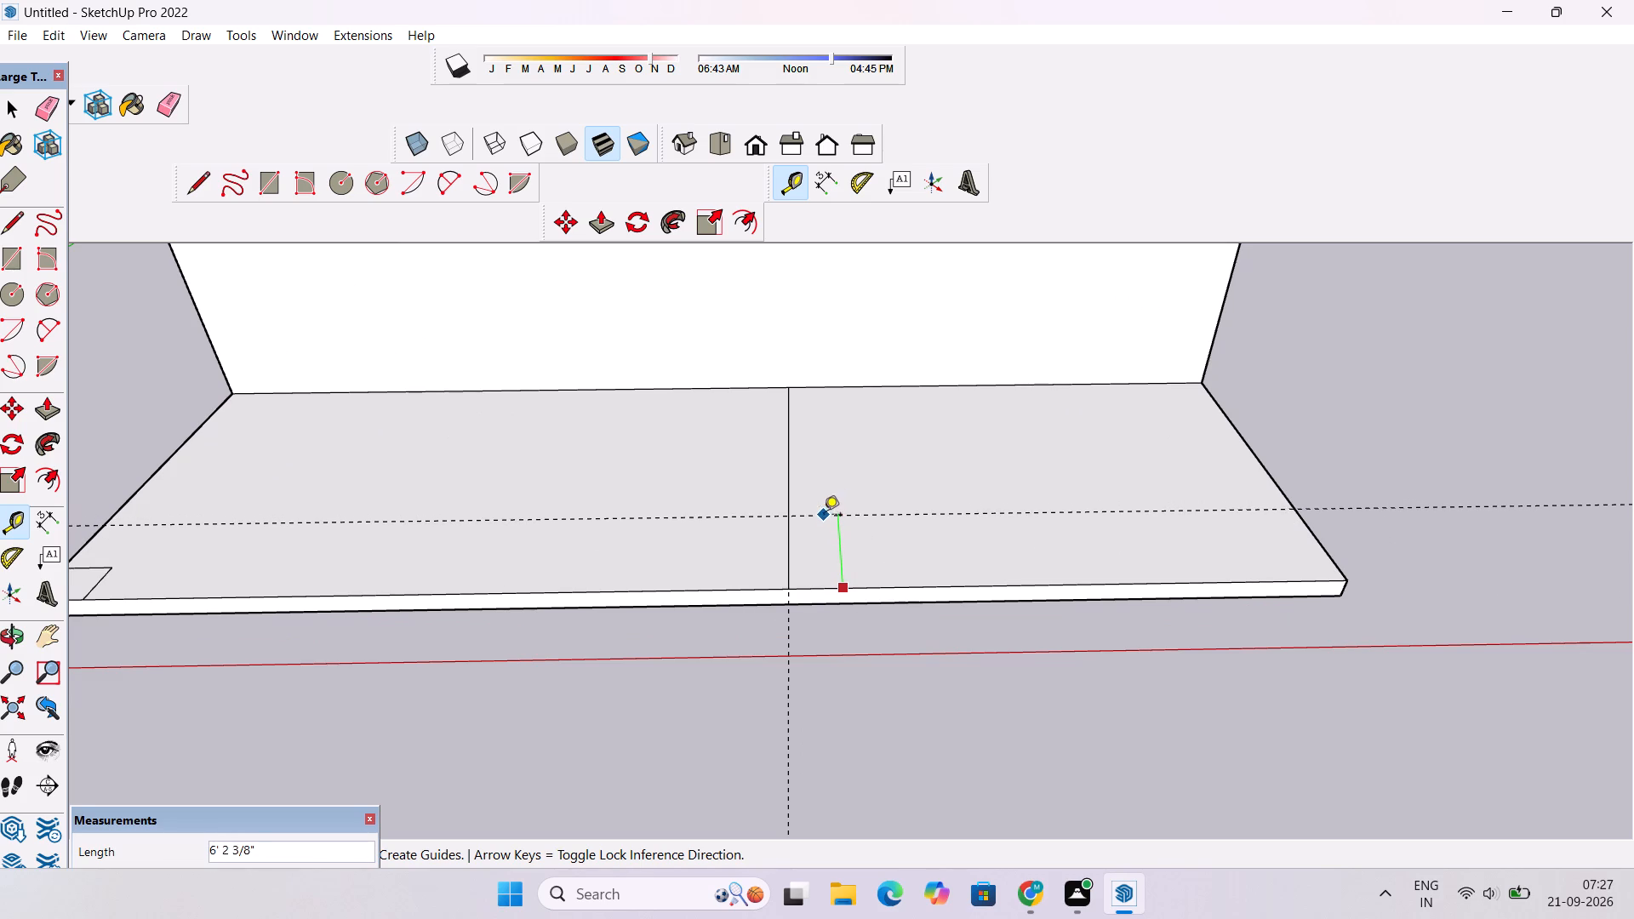
scroll(825, 566, "up", 2)
key("1")
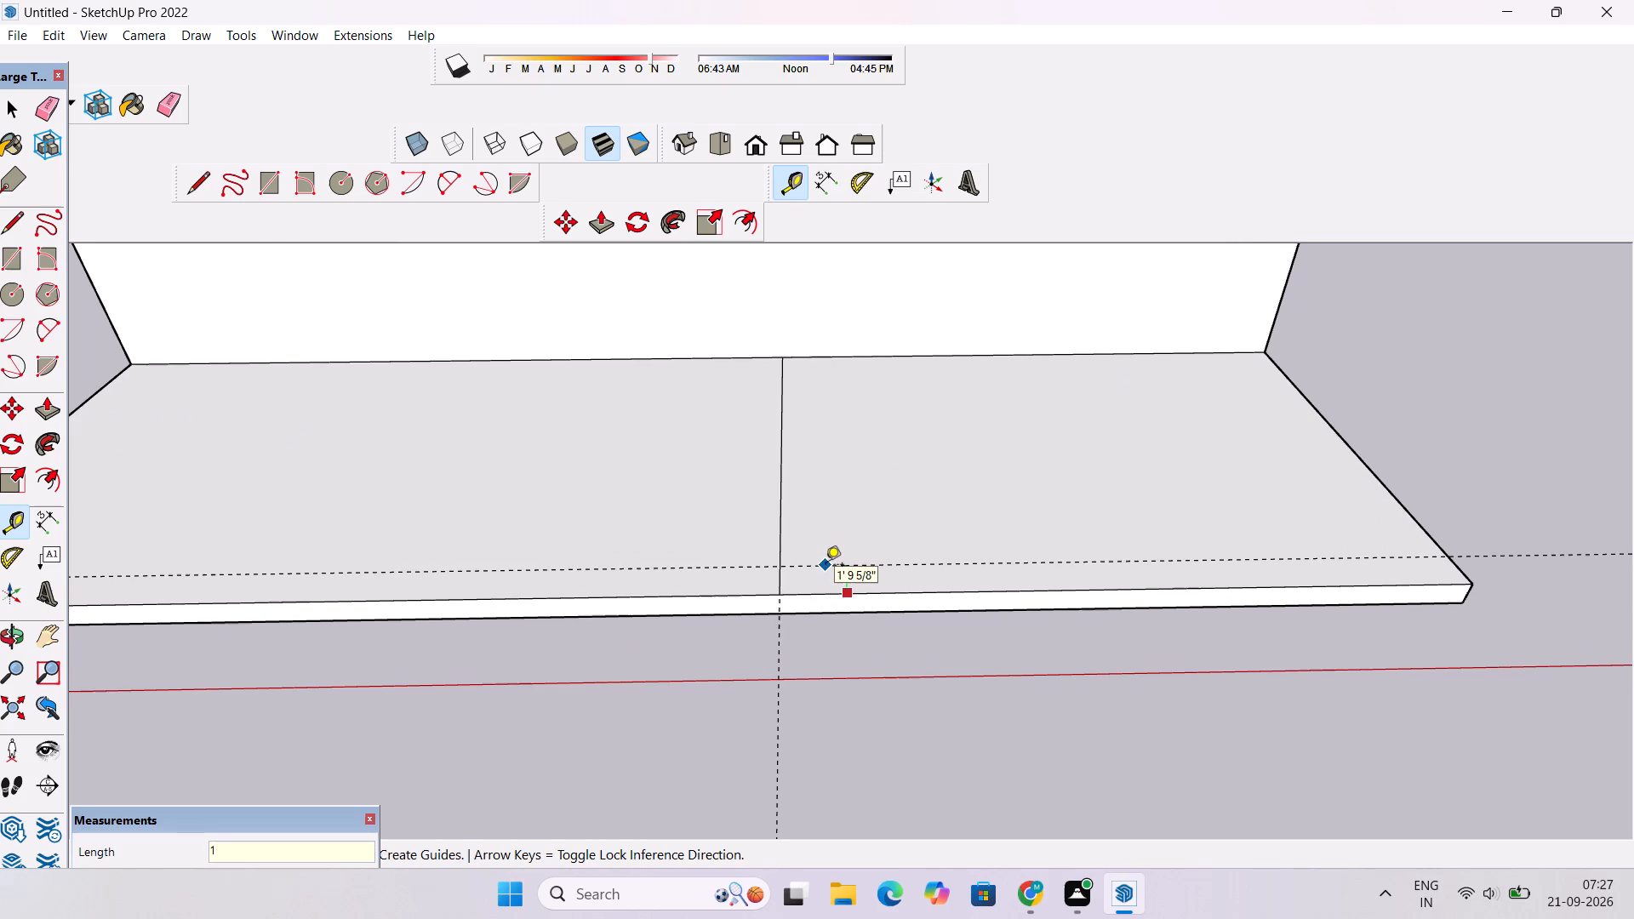
key("apostrophe")
key("Return")
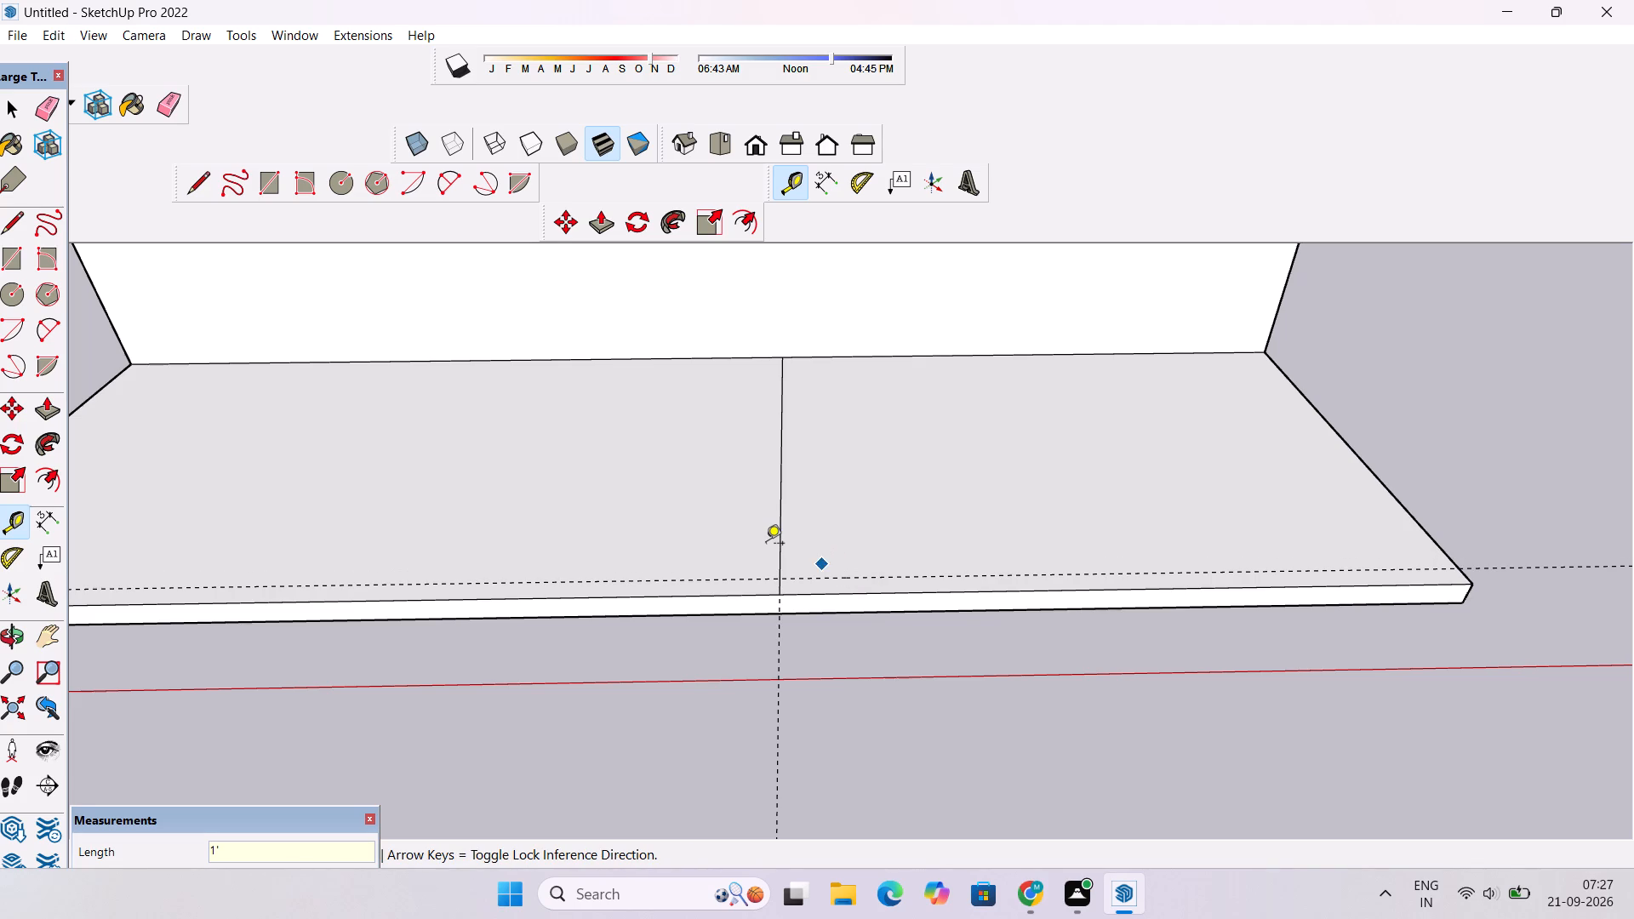
key("l")
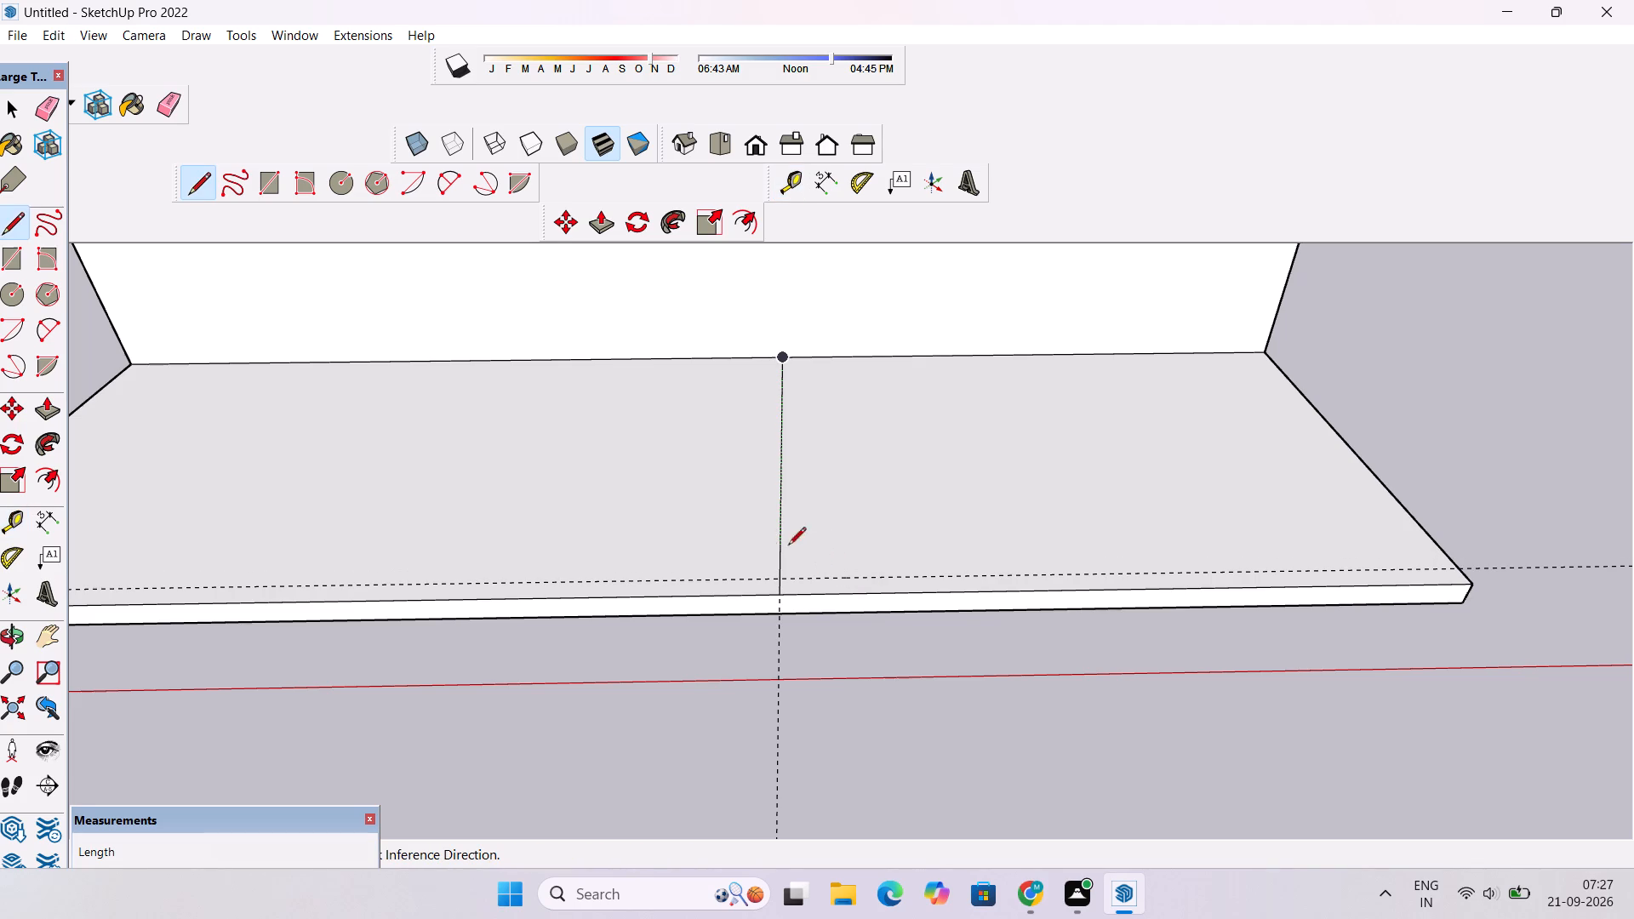
key("space")
Place a guide 1' in from the porch slab's side edge opposite the corner square.
type("t")
scroll(617, 535, "down", 5)
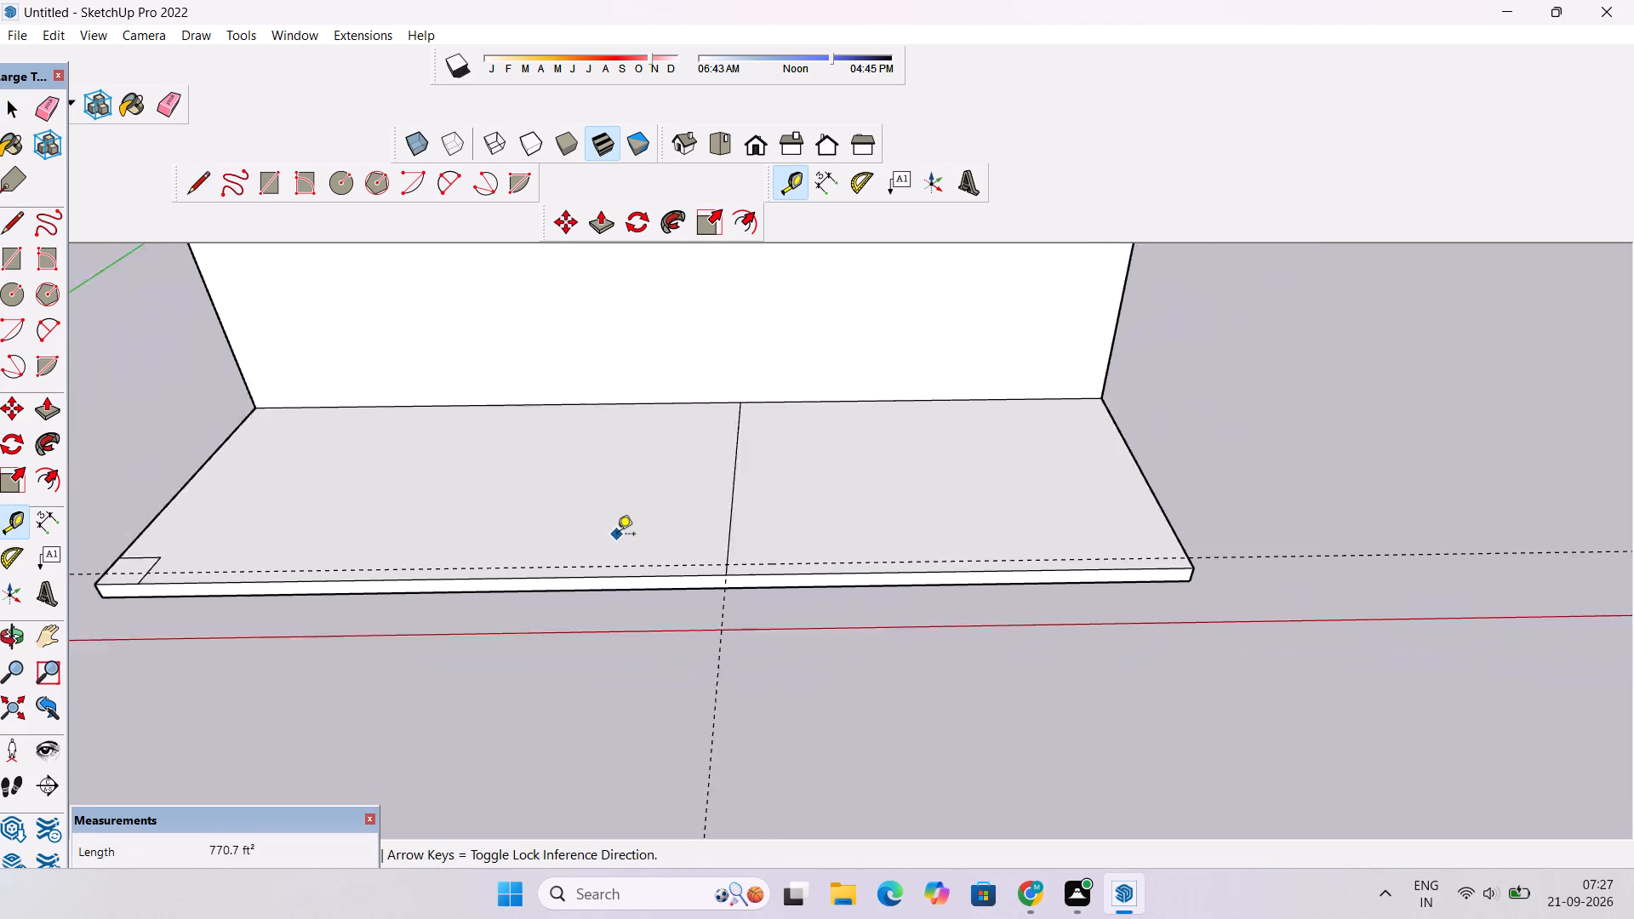
scroll(1173, 487, "up", 4)
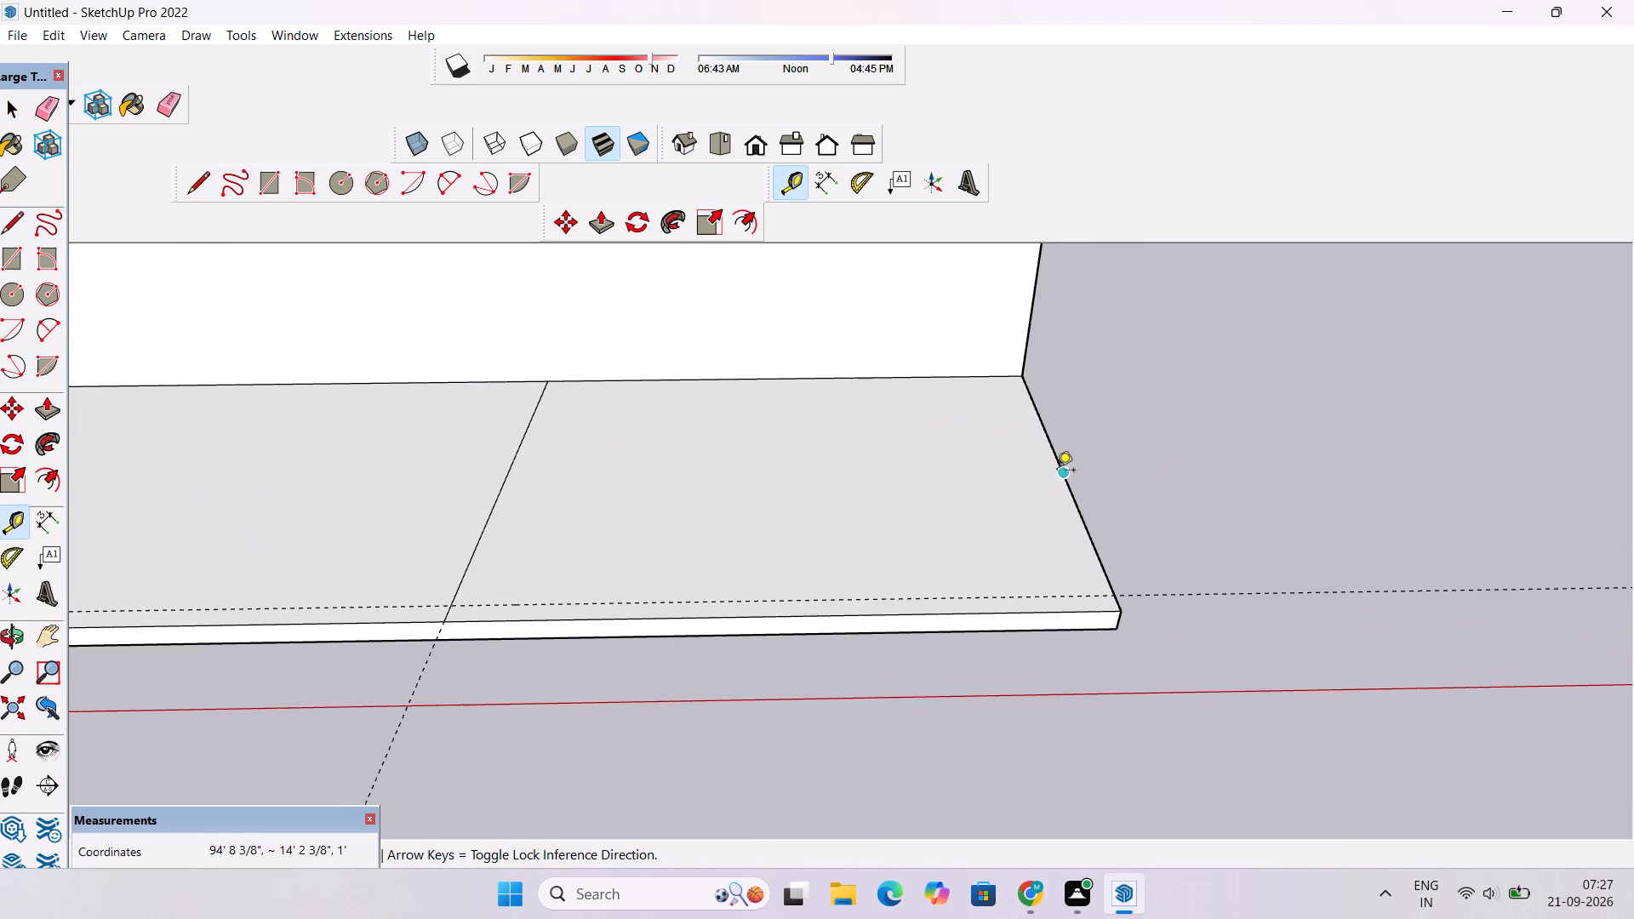
left_click(1064, 477)
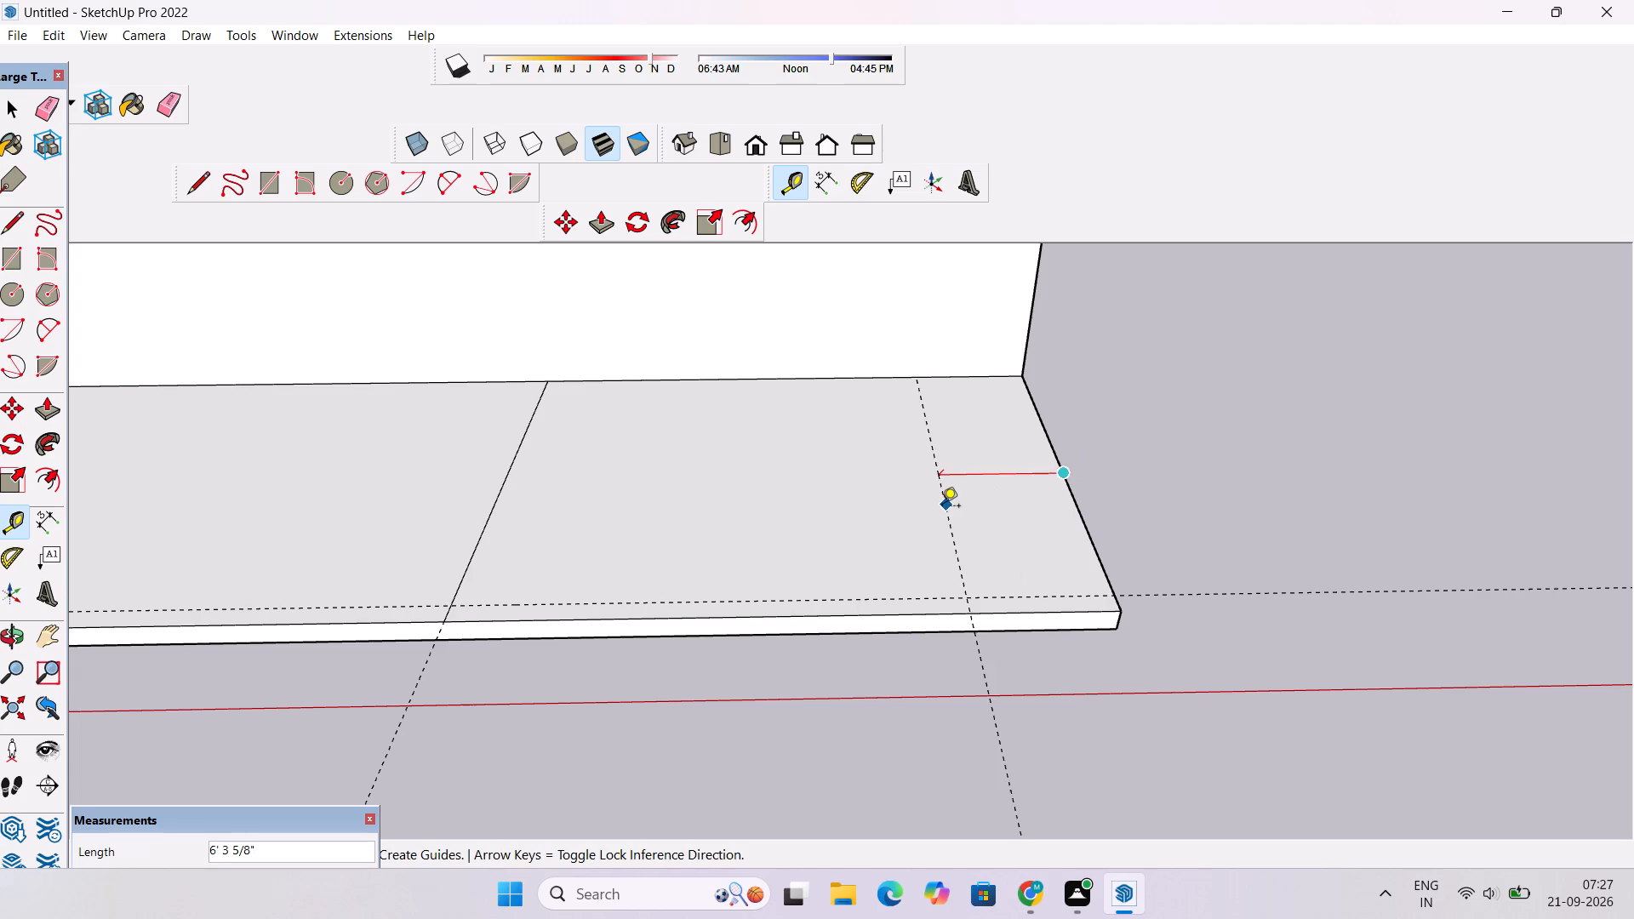
type("1'")
key("Return")
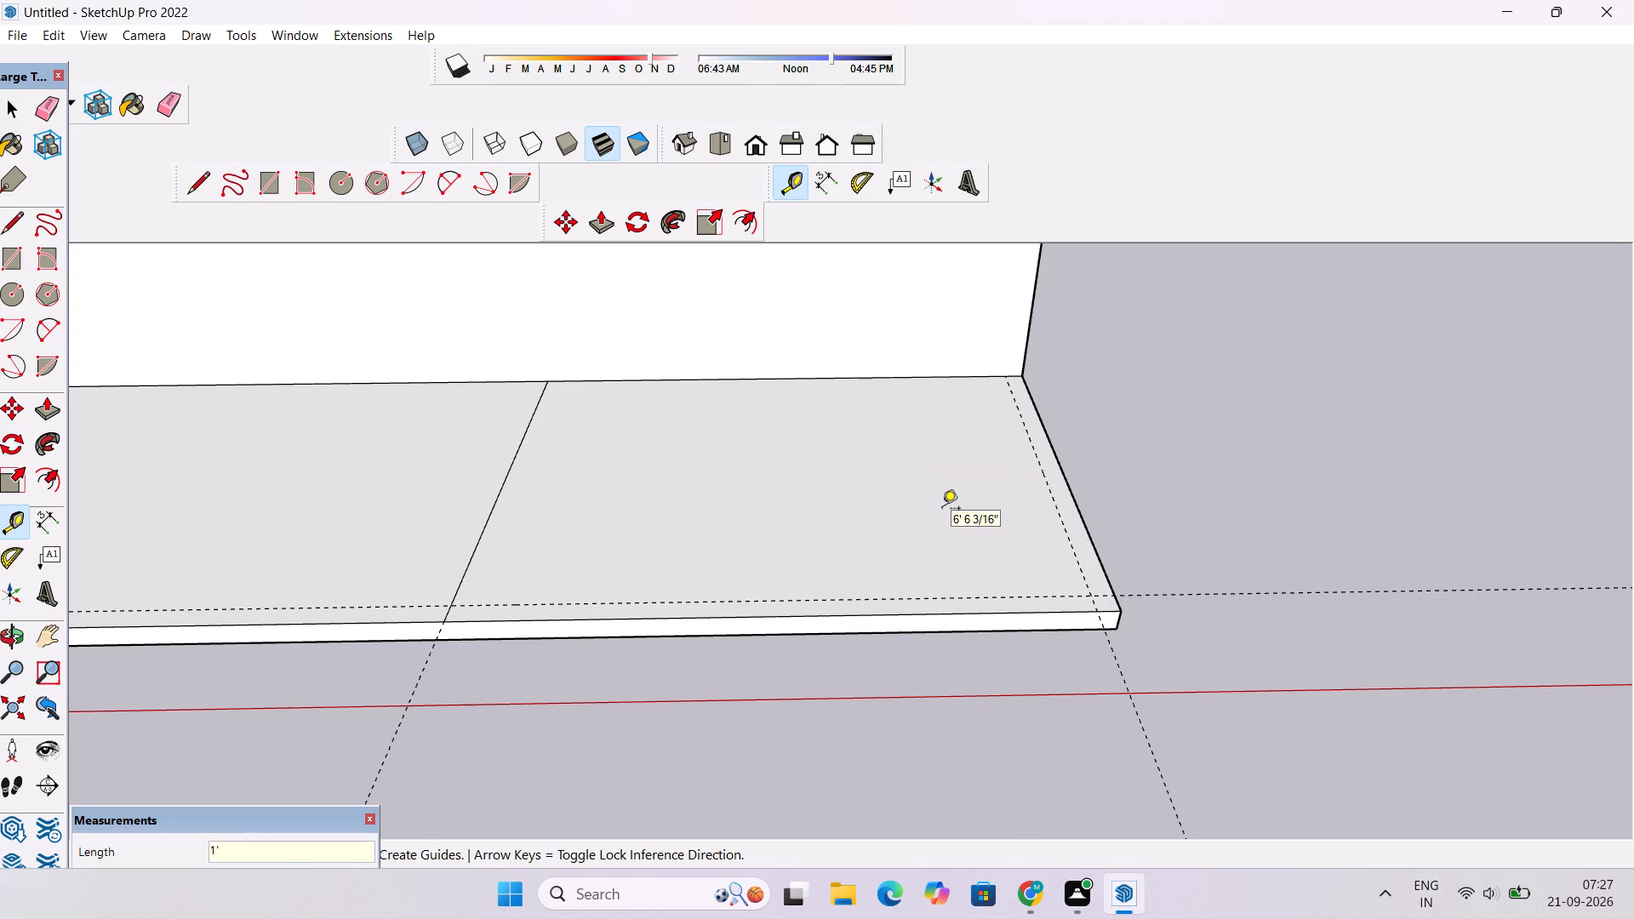
Trace the 1' guides from the block wall to the dividing line, outlining an L-shaped wall strip along the porch's side and front.
key("space")
key("l")
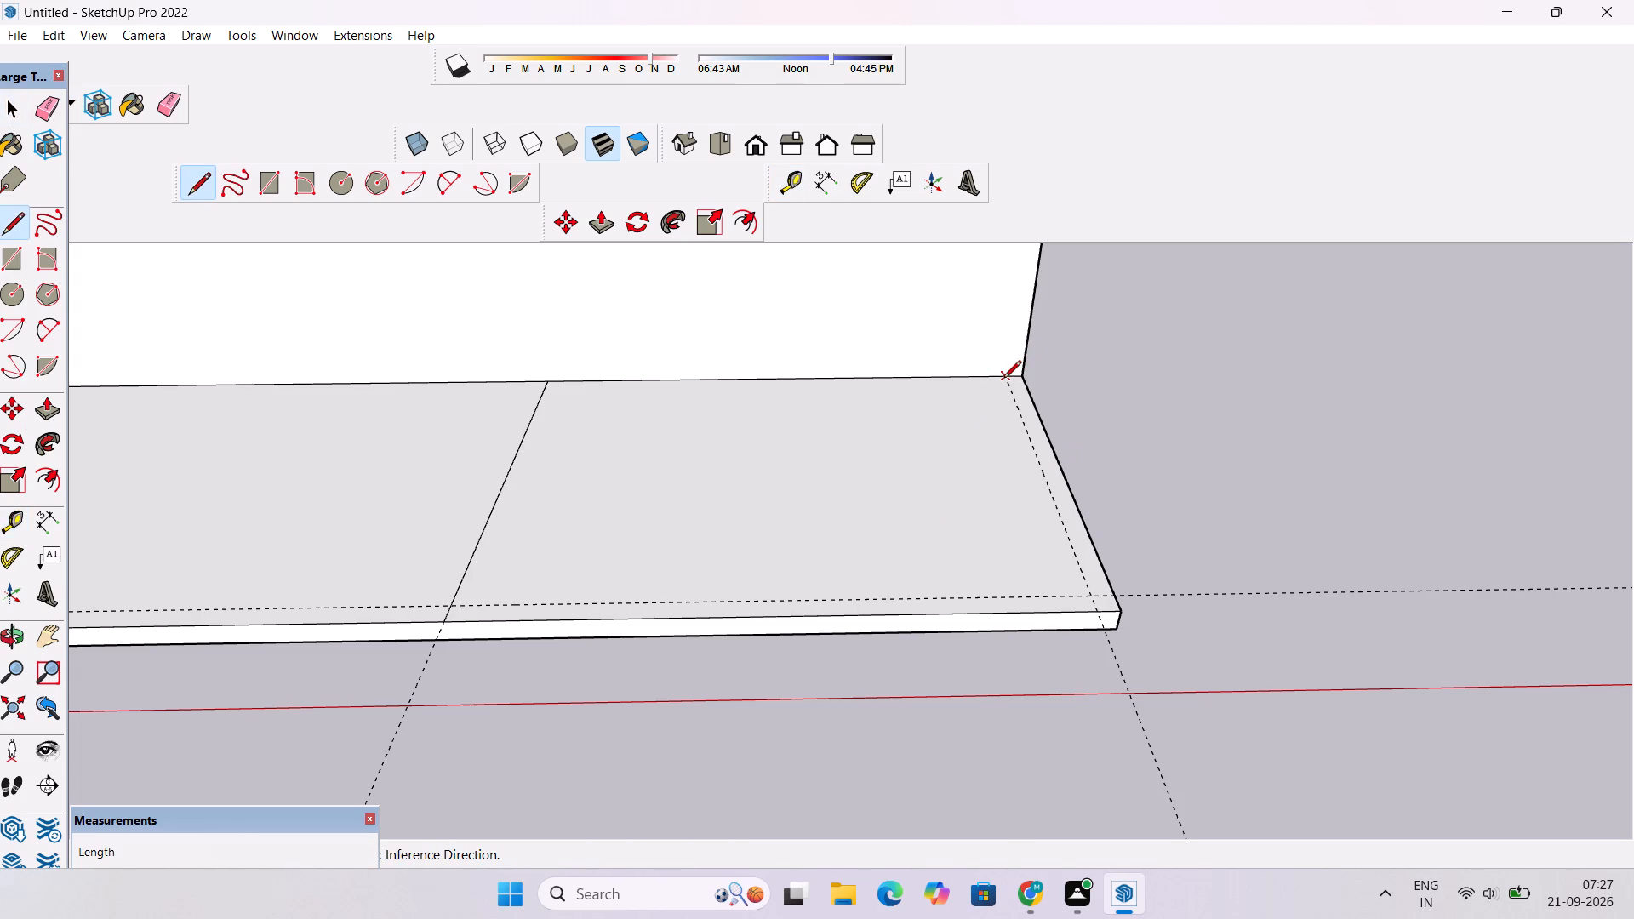
left_click(1003, 379)
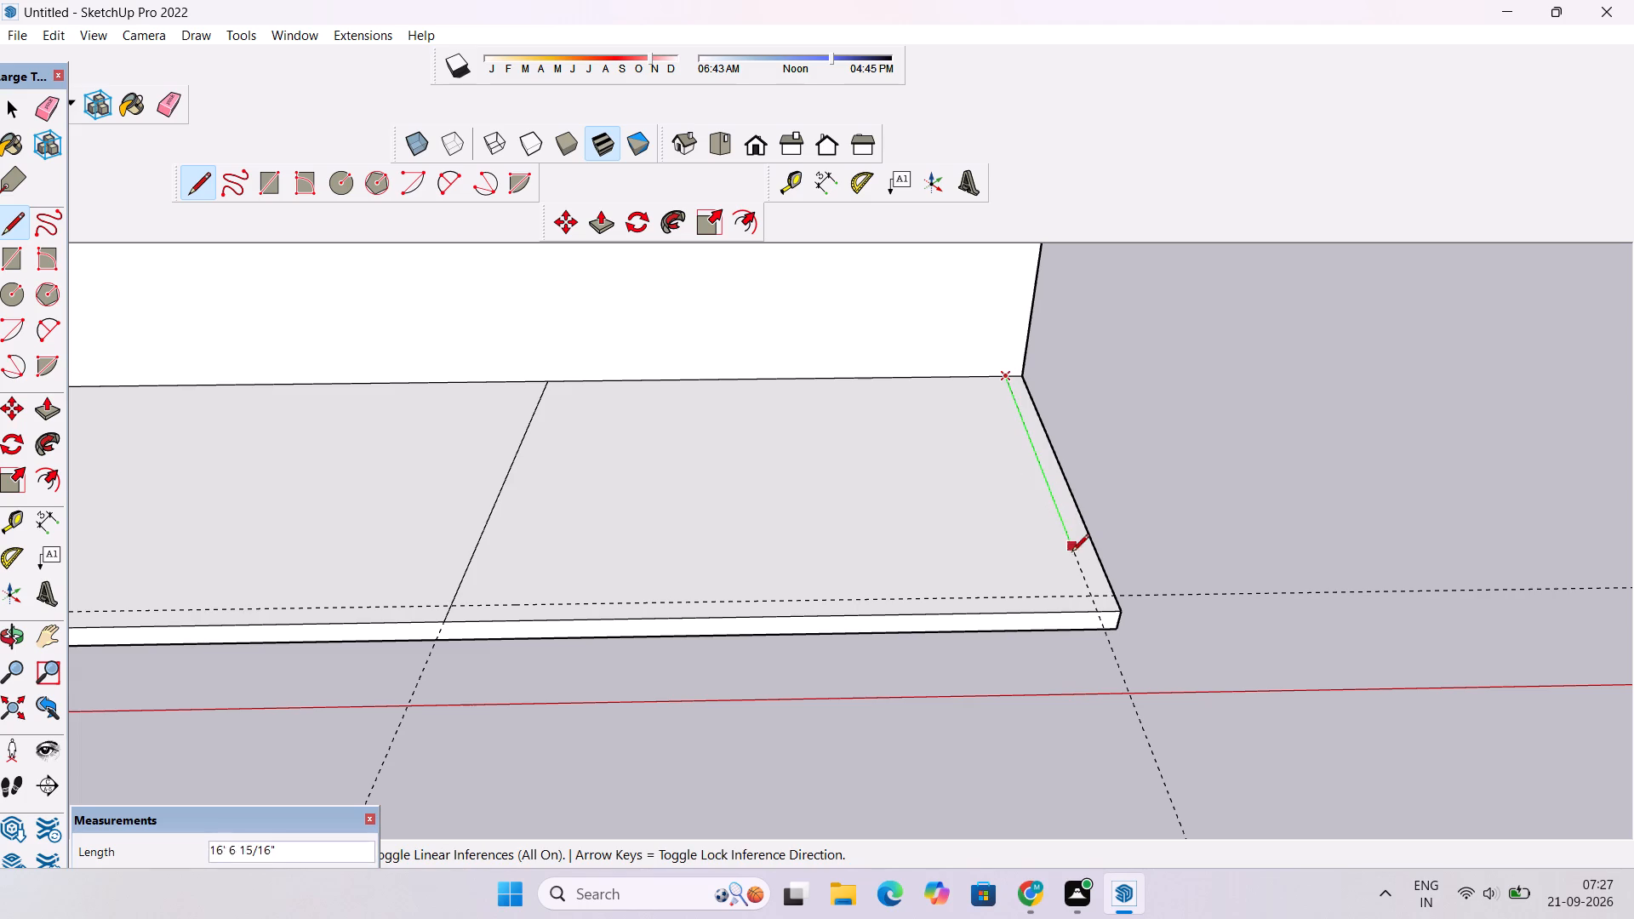
left_click(1090, 596)
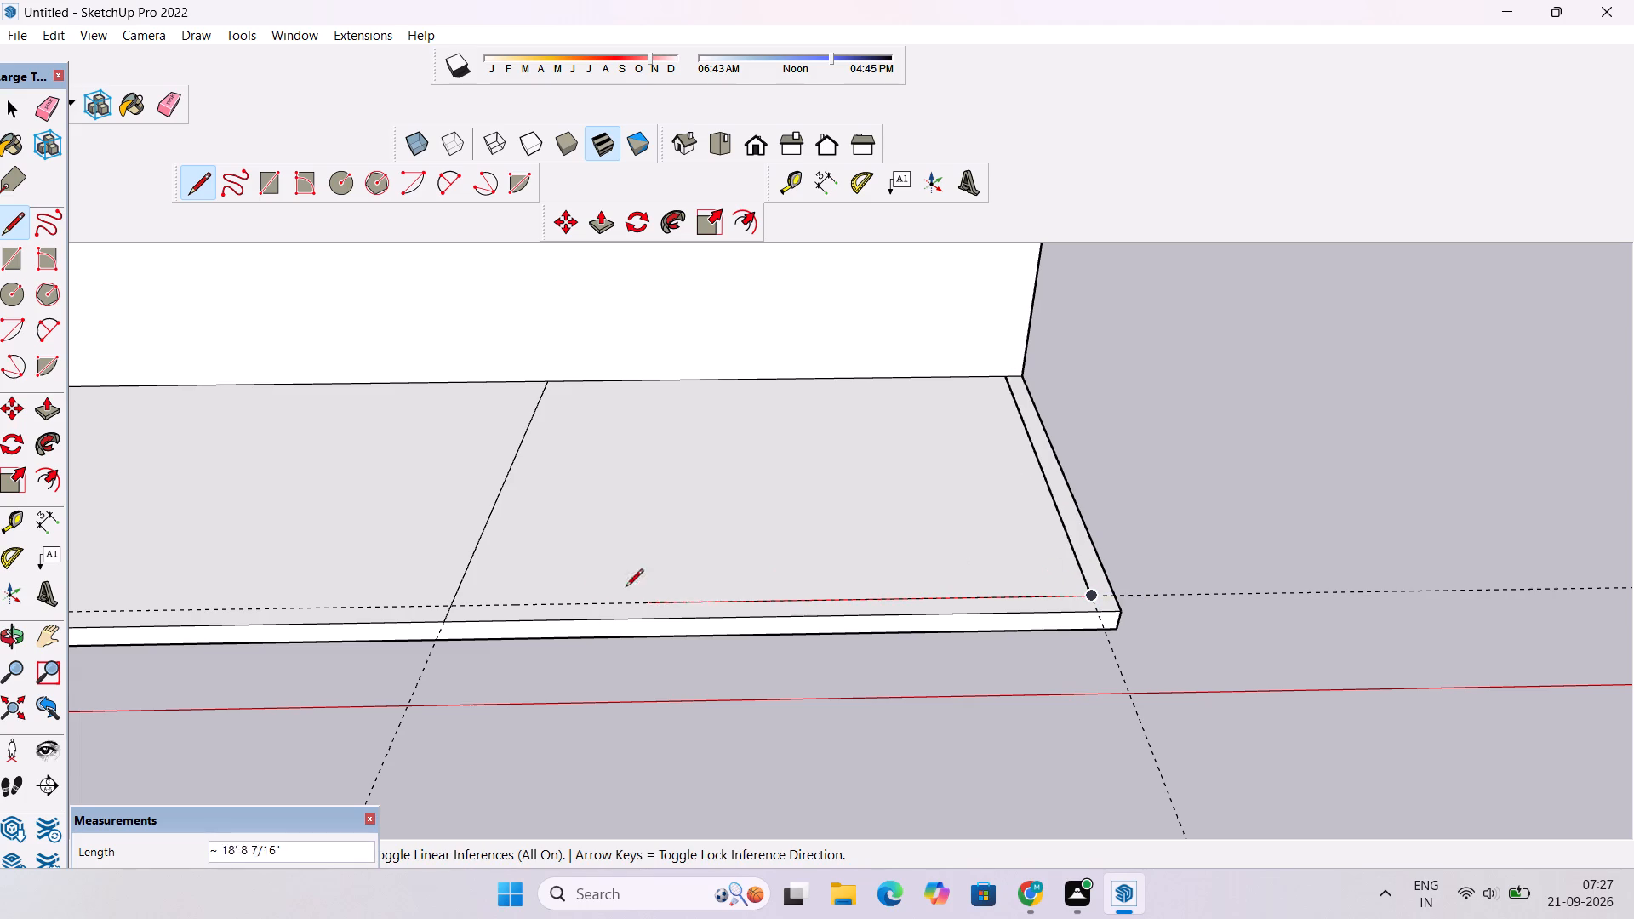
left_click(448, 603)
left_click(443, 626)
key("space")
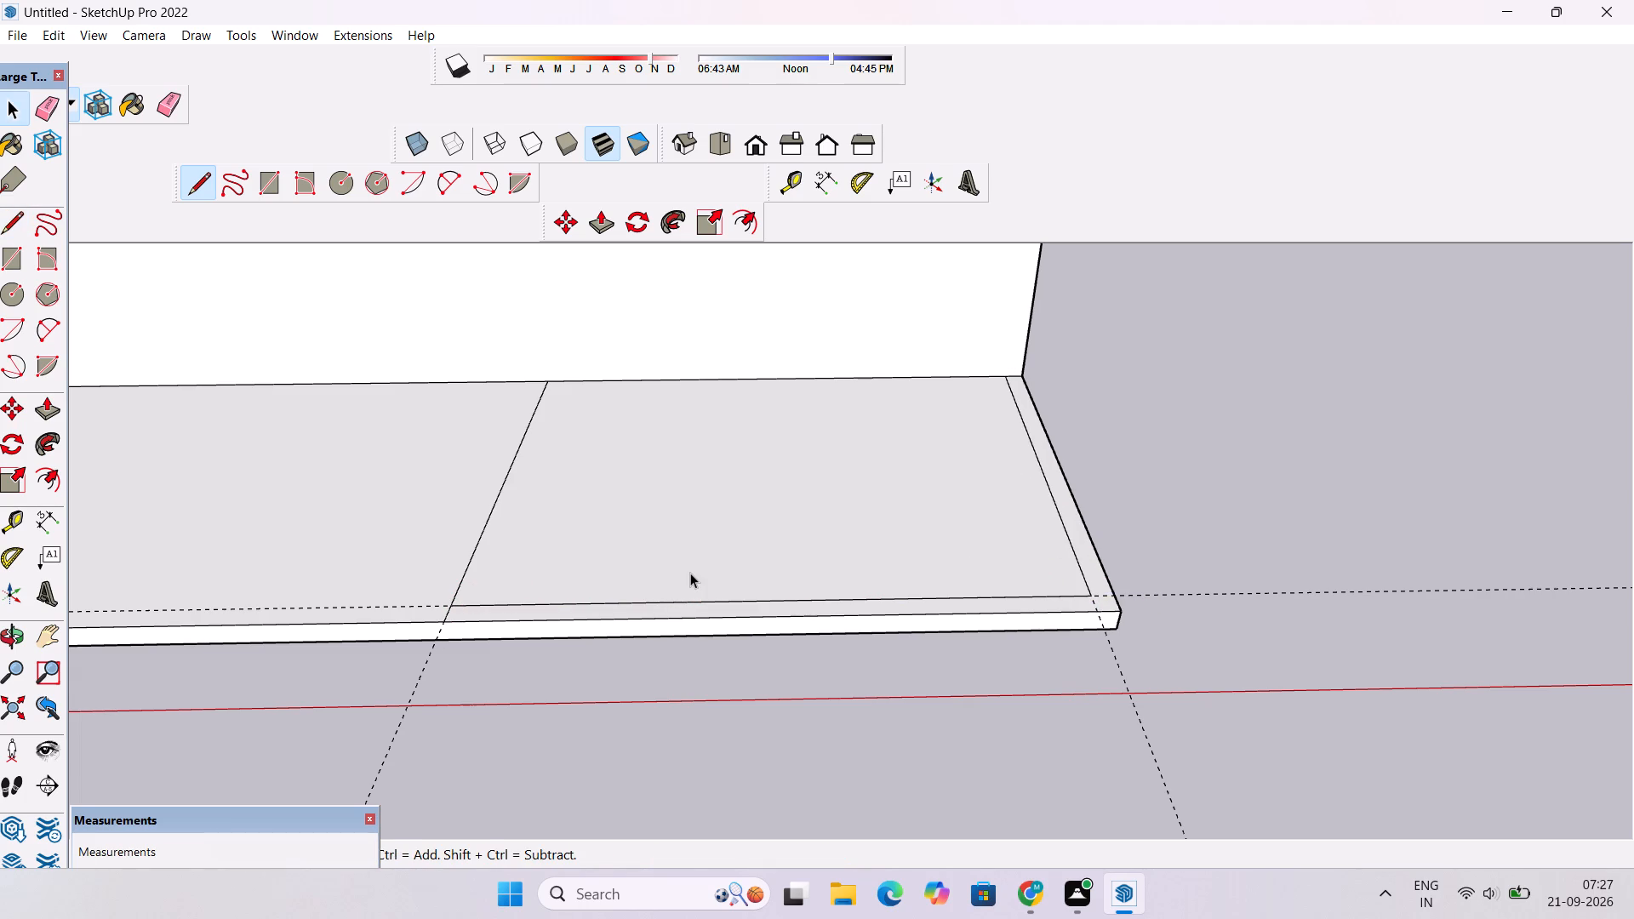
Erase the construction guides around the porch slab.
key("e")
left_click(495, 495)
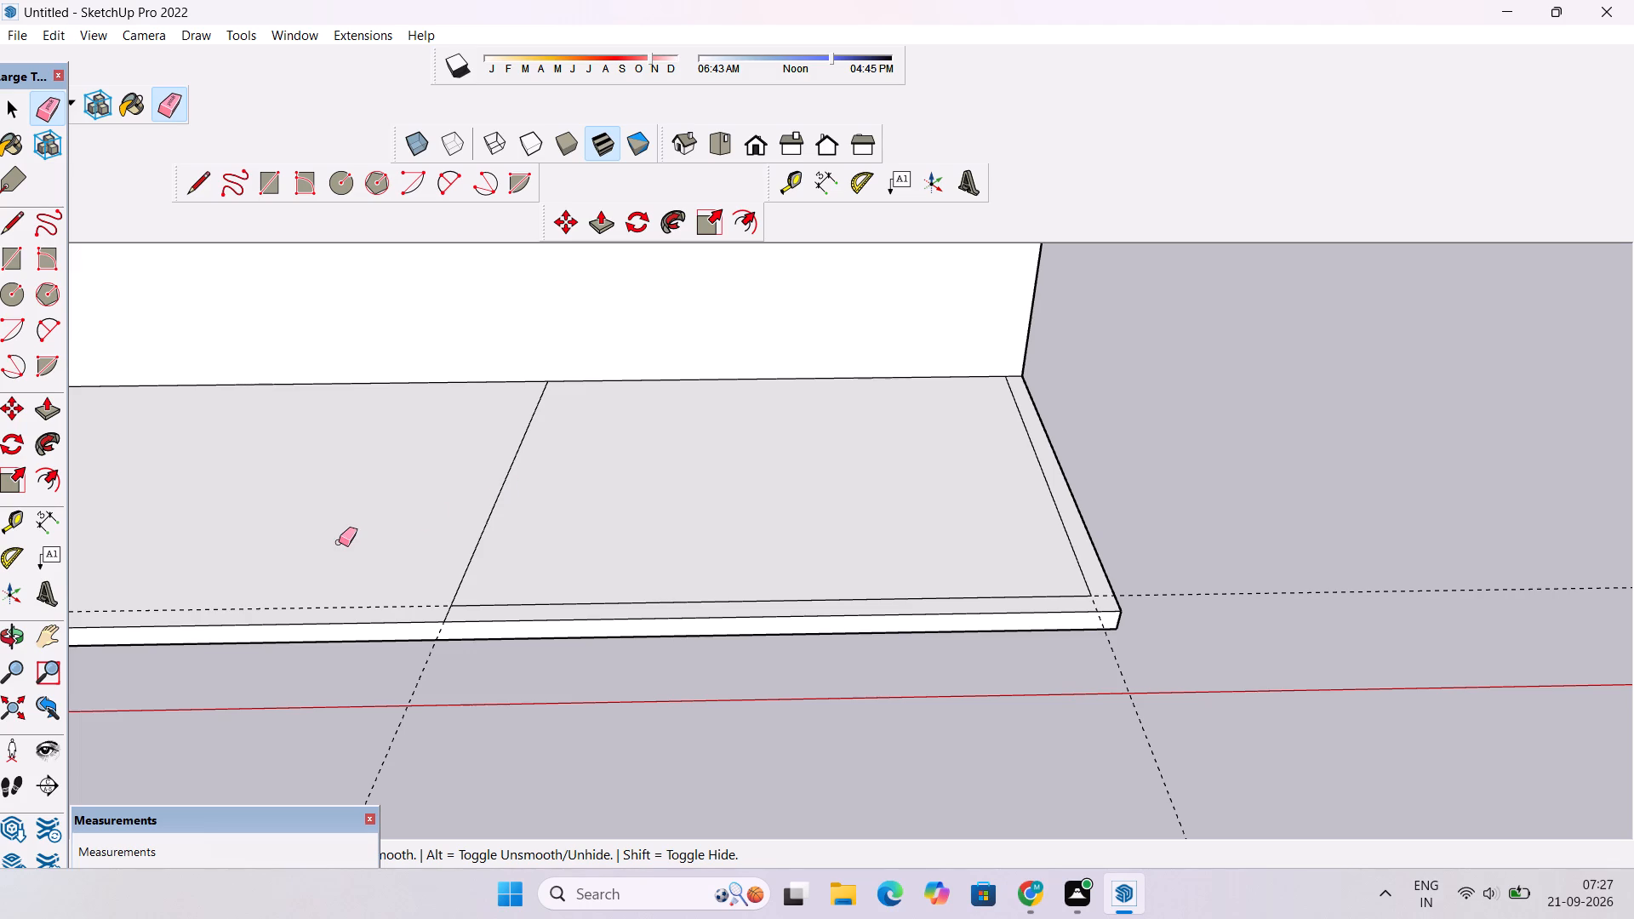
left_click_drag(339, 542, 358, 579)
scroll(1458, 269, "down", 5)
scroll(1407, 400, "down", 1)
left_click_drag(1424, 431, 1427, 481)
left_click_drag(1340, 594, 1338, 596)
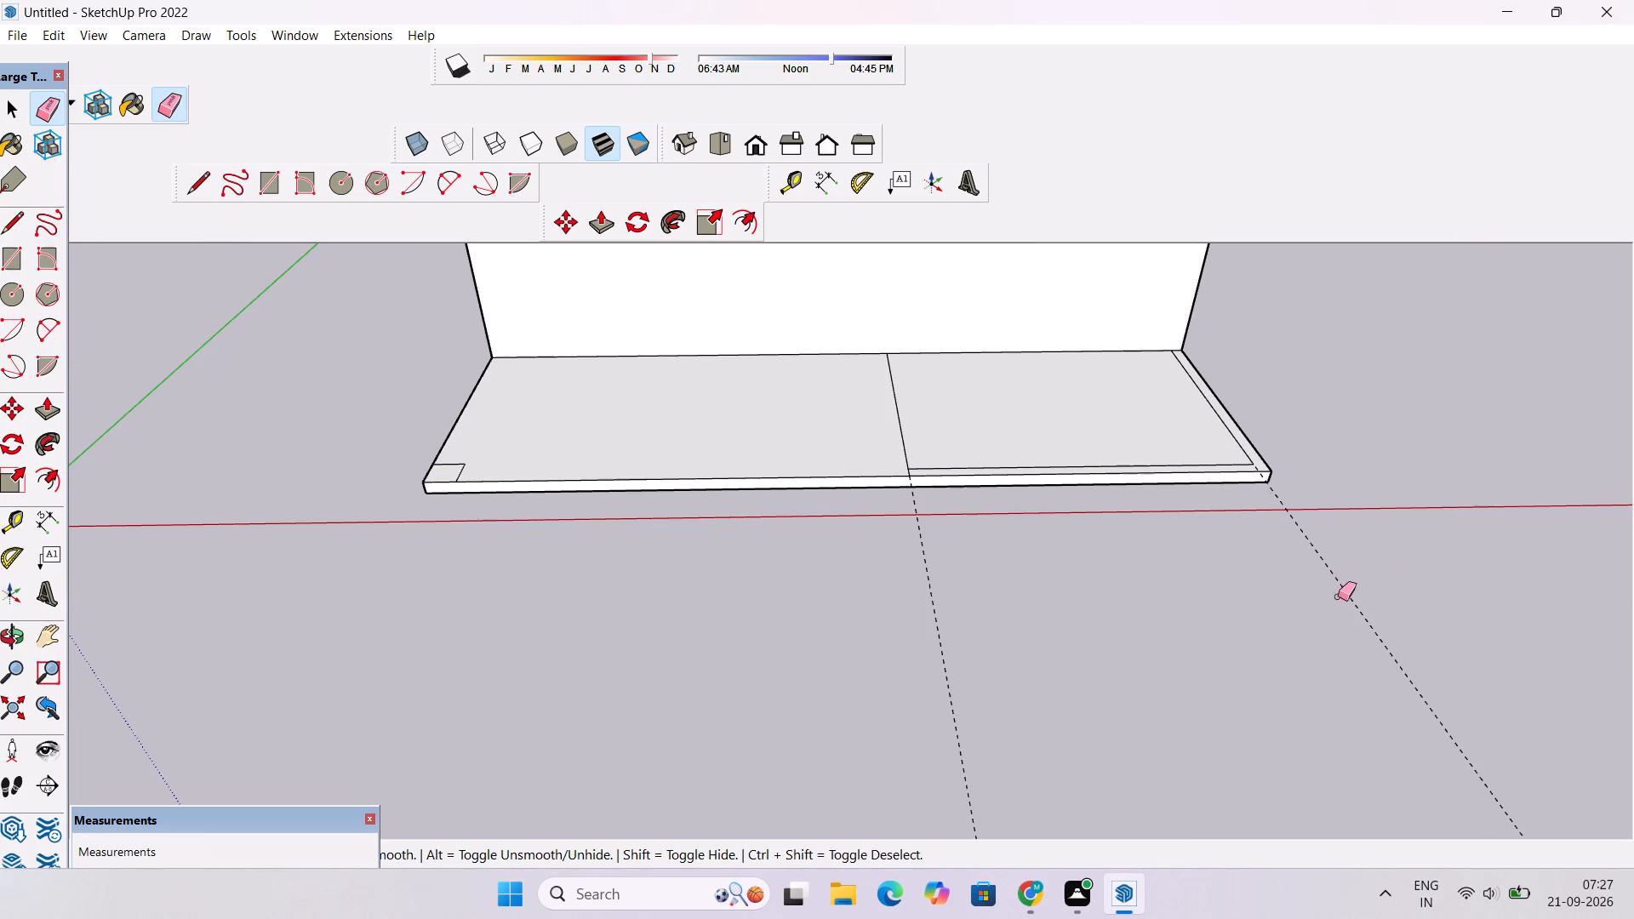
left_click_drag(1338, 596, 1359, 573)
left_click_drag(916, 639, 952, 625)
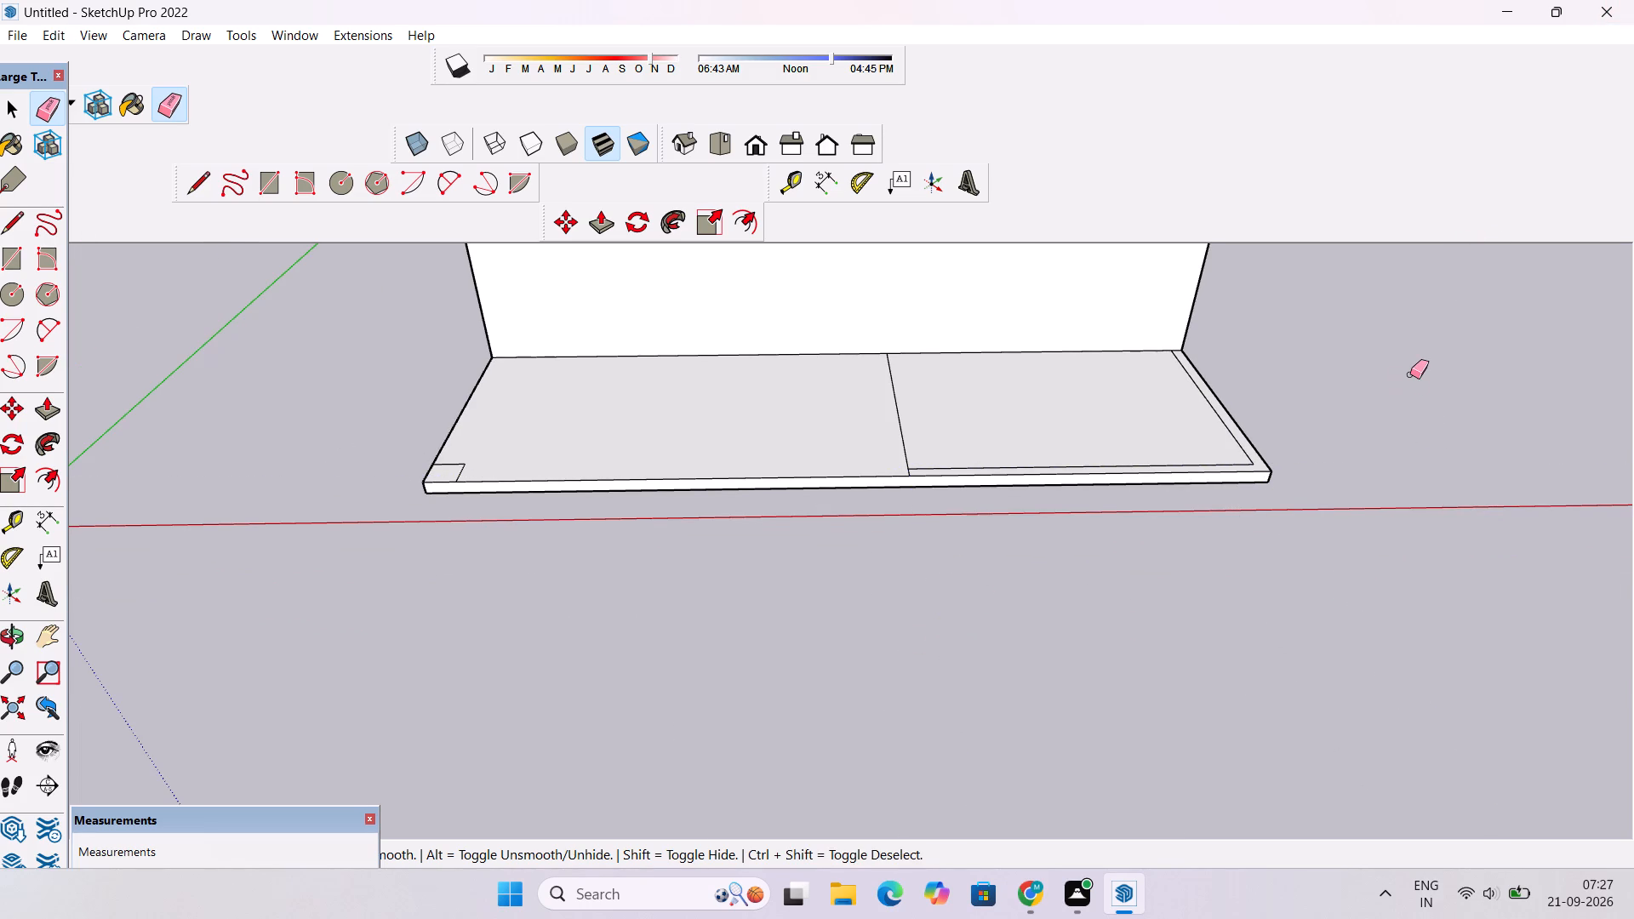
scroll(1410, 374, "up", 4)
scroll(847, 469, "up", 4)
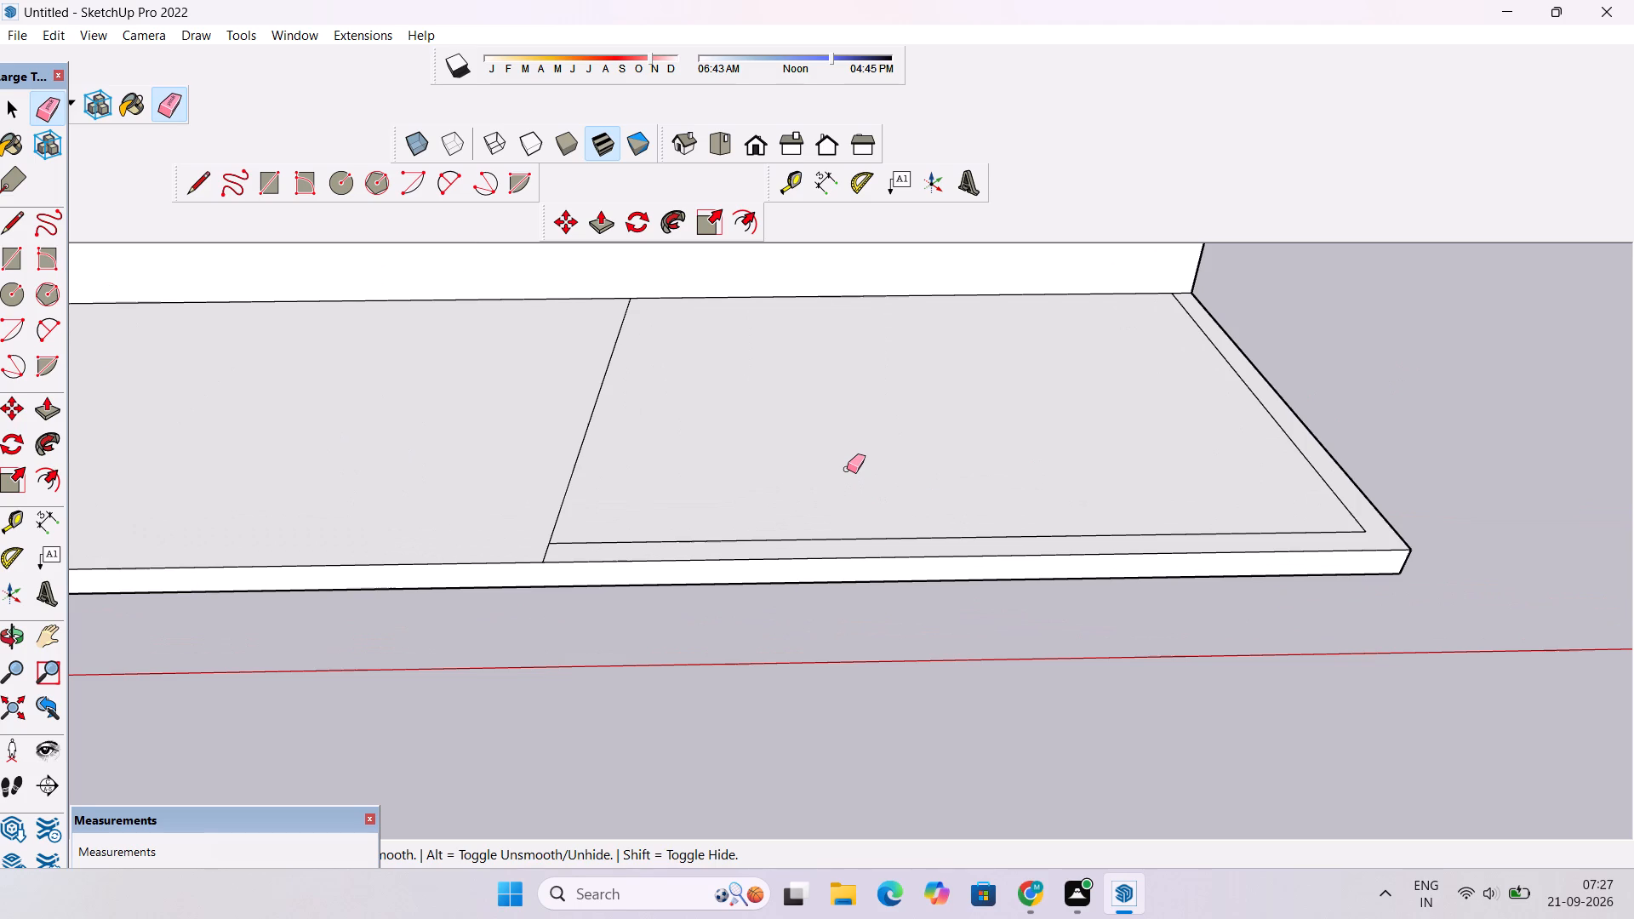
key("space")
Examine the L-shaped strip on the porch slab and its relation to the roof overhang from above and the front.
scroll(847, 469, "down", 4)
key("o")
left_click_drag(859, 688, 866, 624)
left_click_drag(868, 585, 868, 692)
left_click_drag(874, 549, 857, 603, "shift")
scroll(854, 591, "down", 4)
left_click_drag(840, 604, 902, 609)
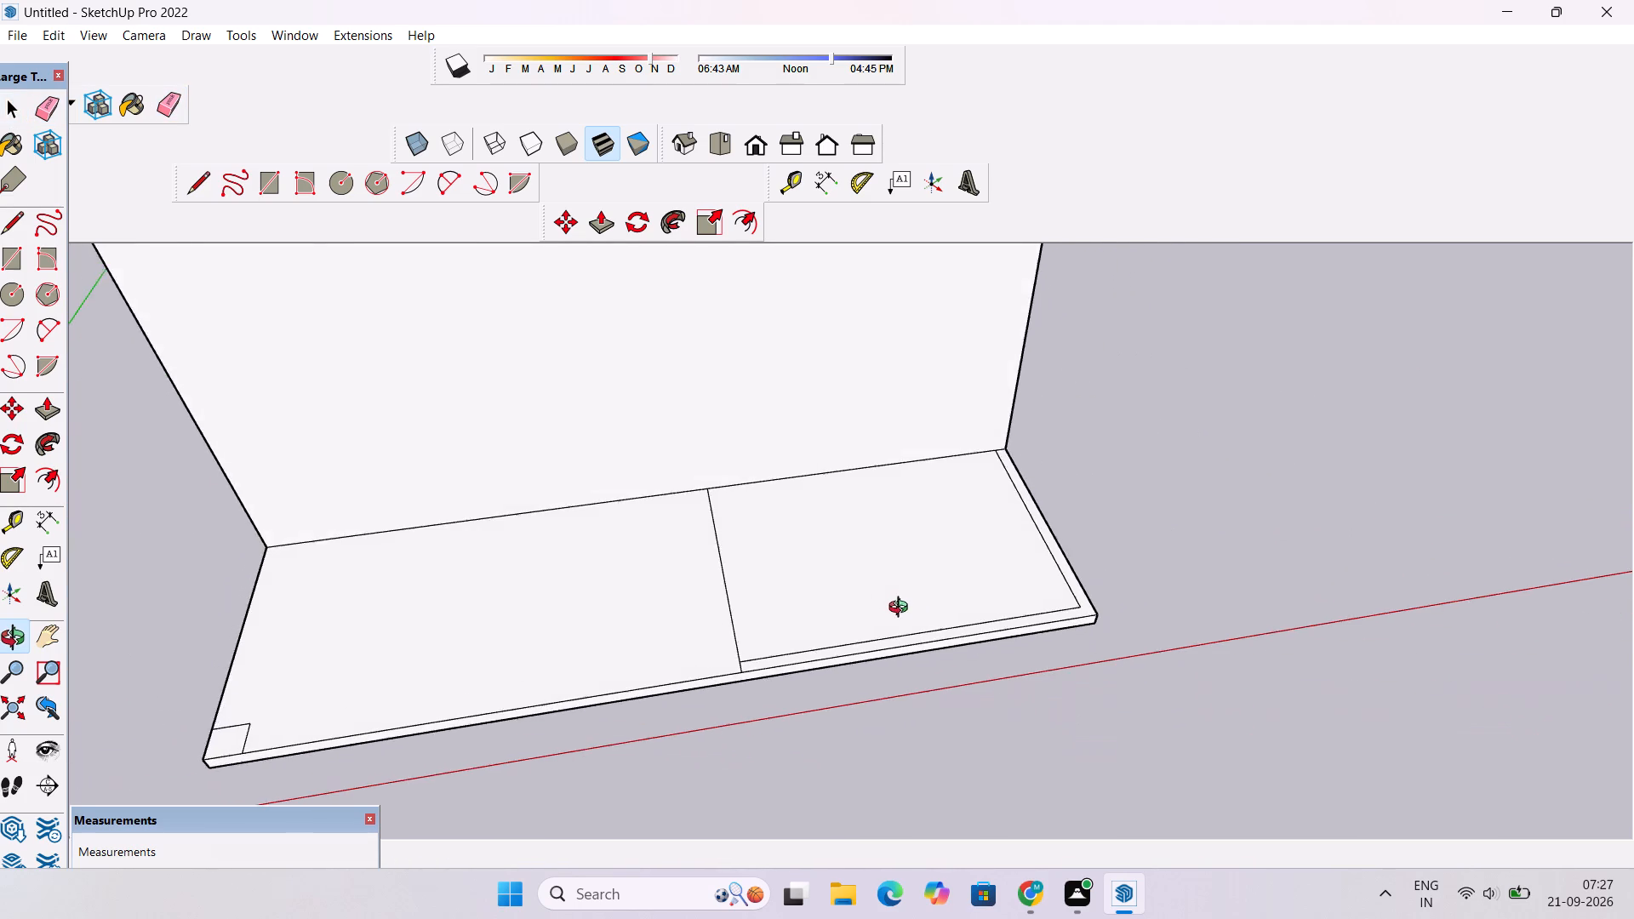
left_click_drag(902, 609, 910, 602)
scroll(923, 585, "down", 2)
left_click_drag(929, 545, 865, 654, "shift")
scroll(861, 649, "down", 3)
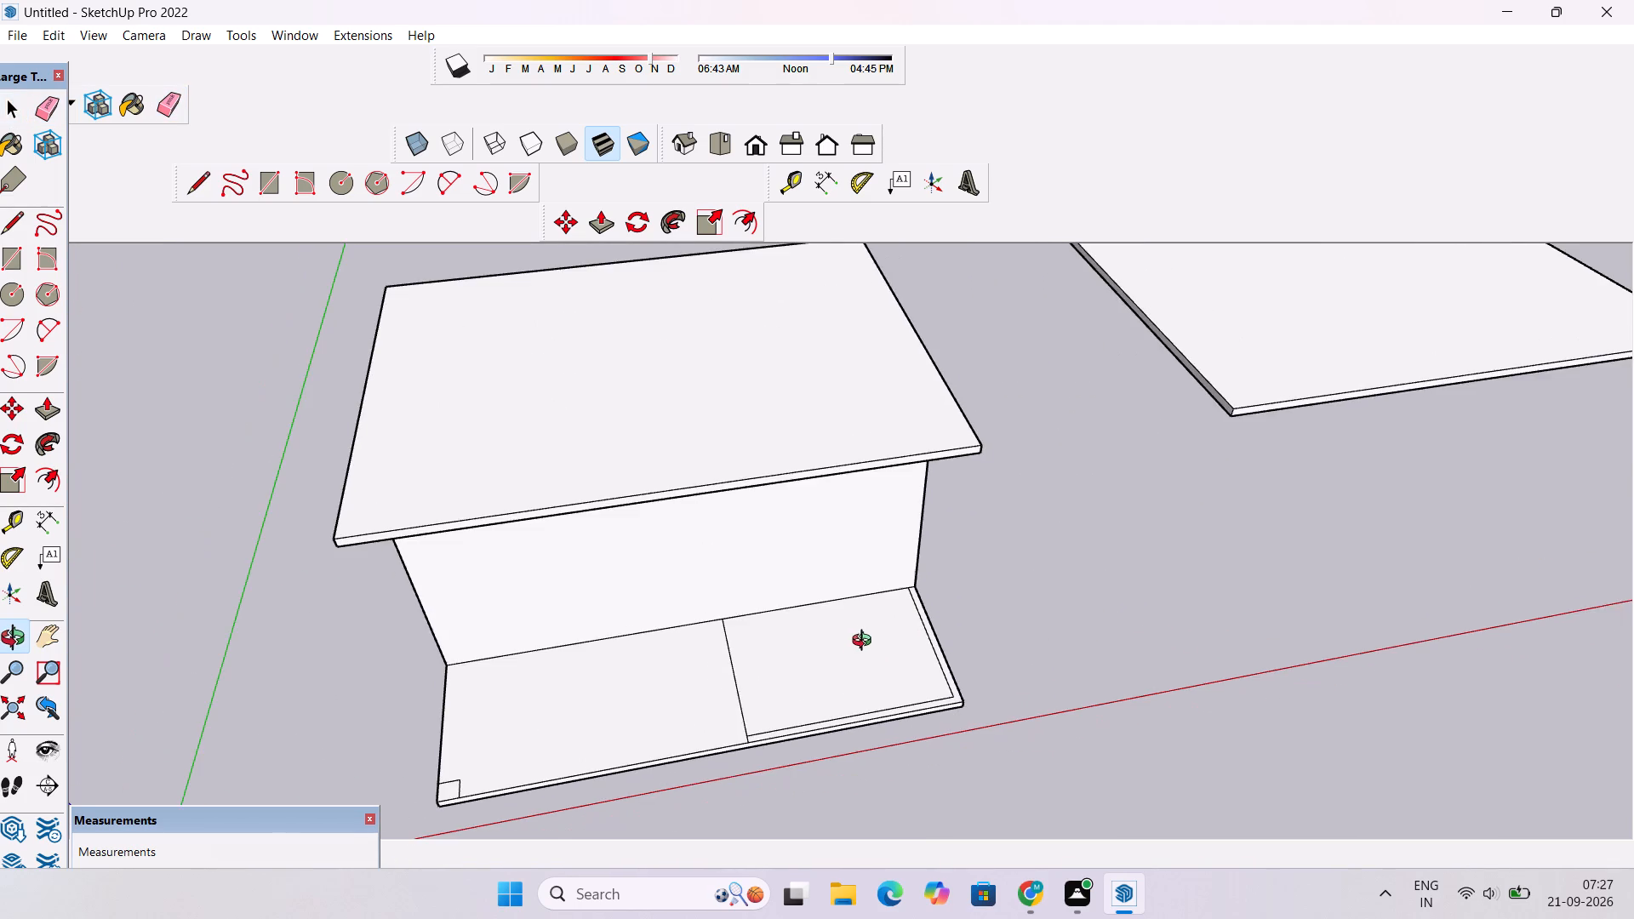
left_click_drag(863, 648, 811, 655)
left_click_drag(771, 631, 711, 640)
left_click_drag(769, 521, 785, 604)
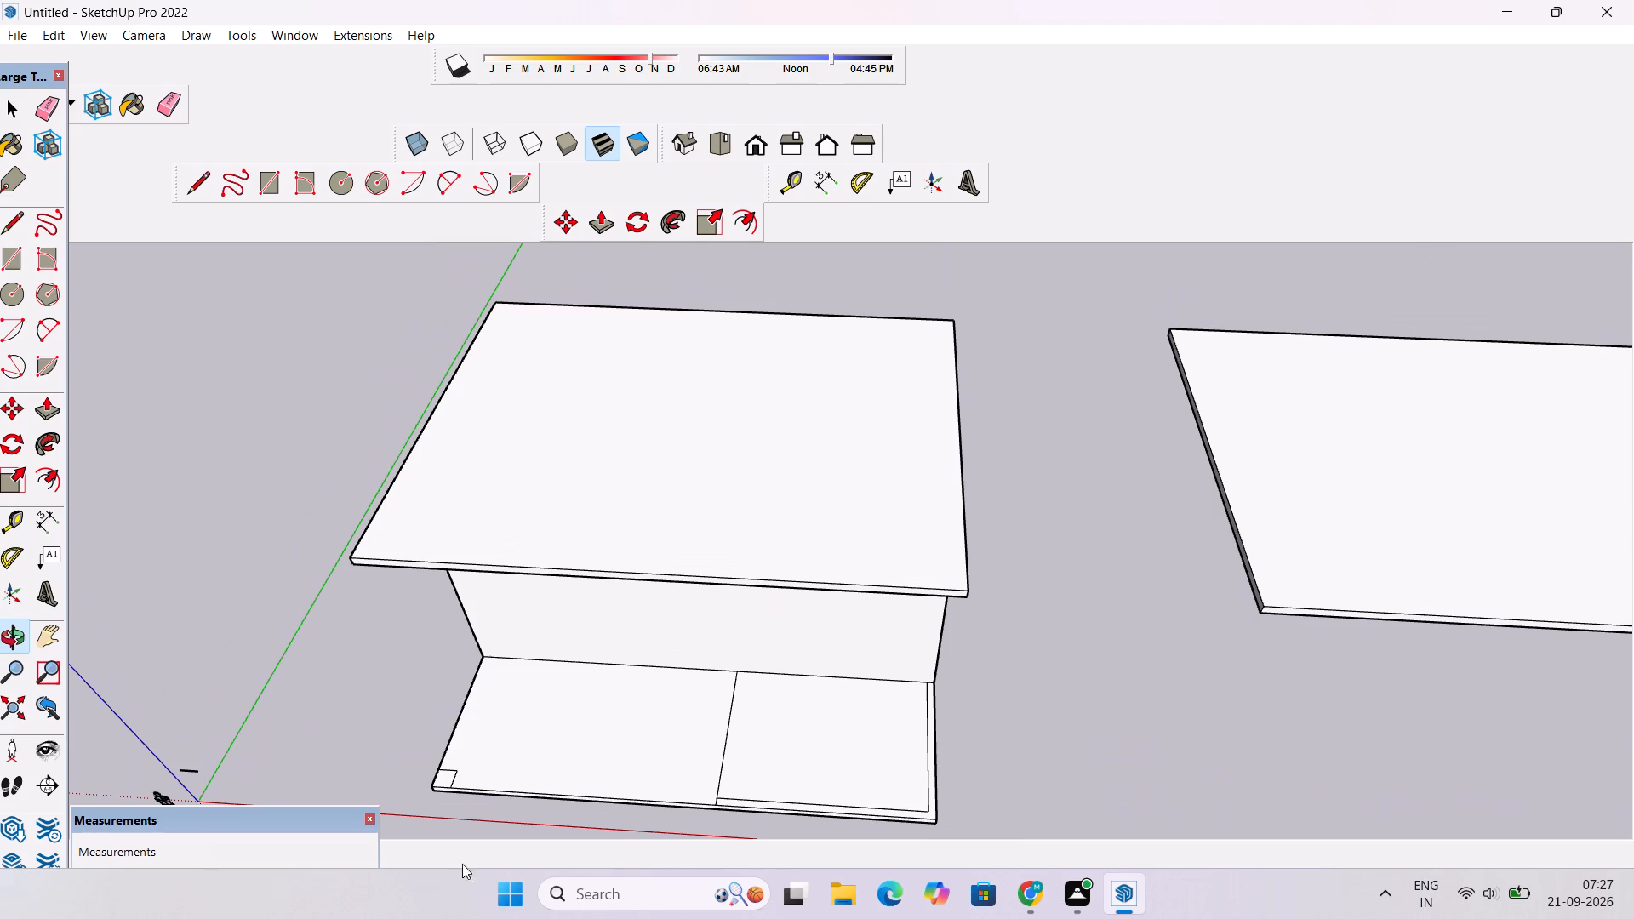
scroll(422, 747, "down", 2)
left_click_drag(463, 819, 560, 821)
left_click_drag(569, 819, 506, 670)
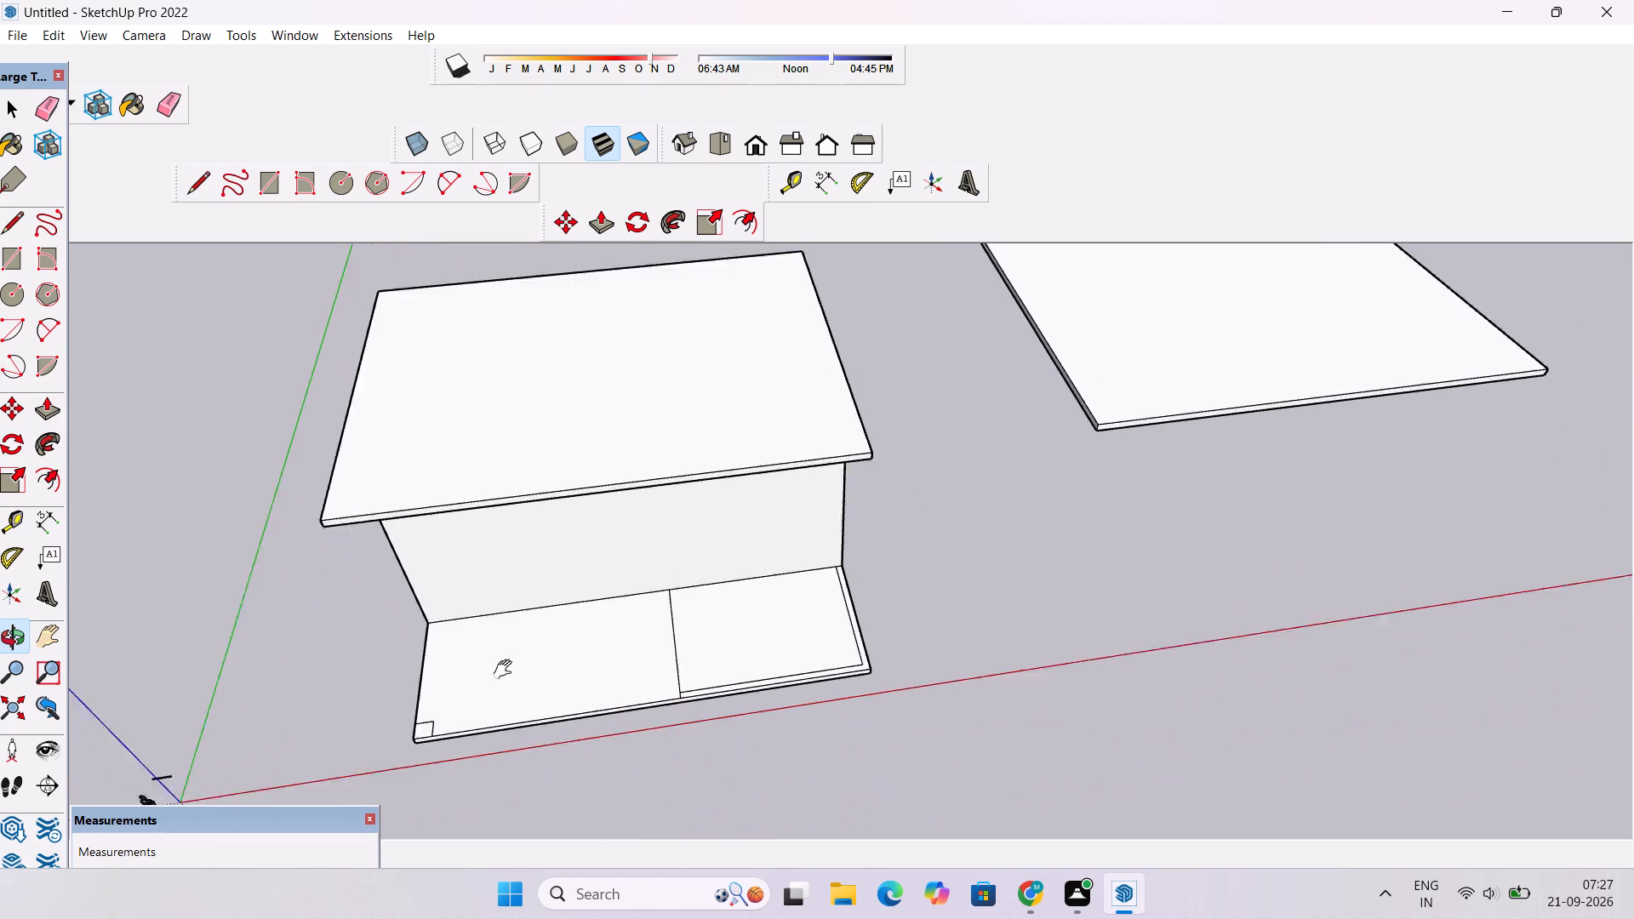
left_click_drag(506, 670, 500, 644)
scroll(500, 654, "down", 7)
left_click_drag(700, 708, 587, 742)
scroll(590, 596, "up", 9)
left_click_drag(590, 598, 645, 675)
left_click_drag(644, 692, 693, 720)
left_click_drag(693, 720, 669, 577)
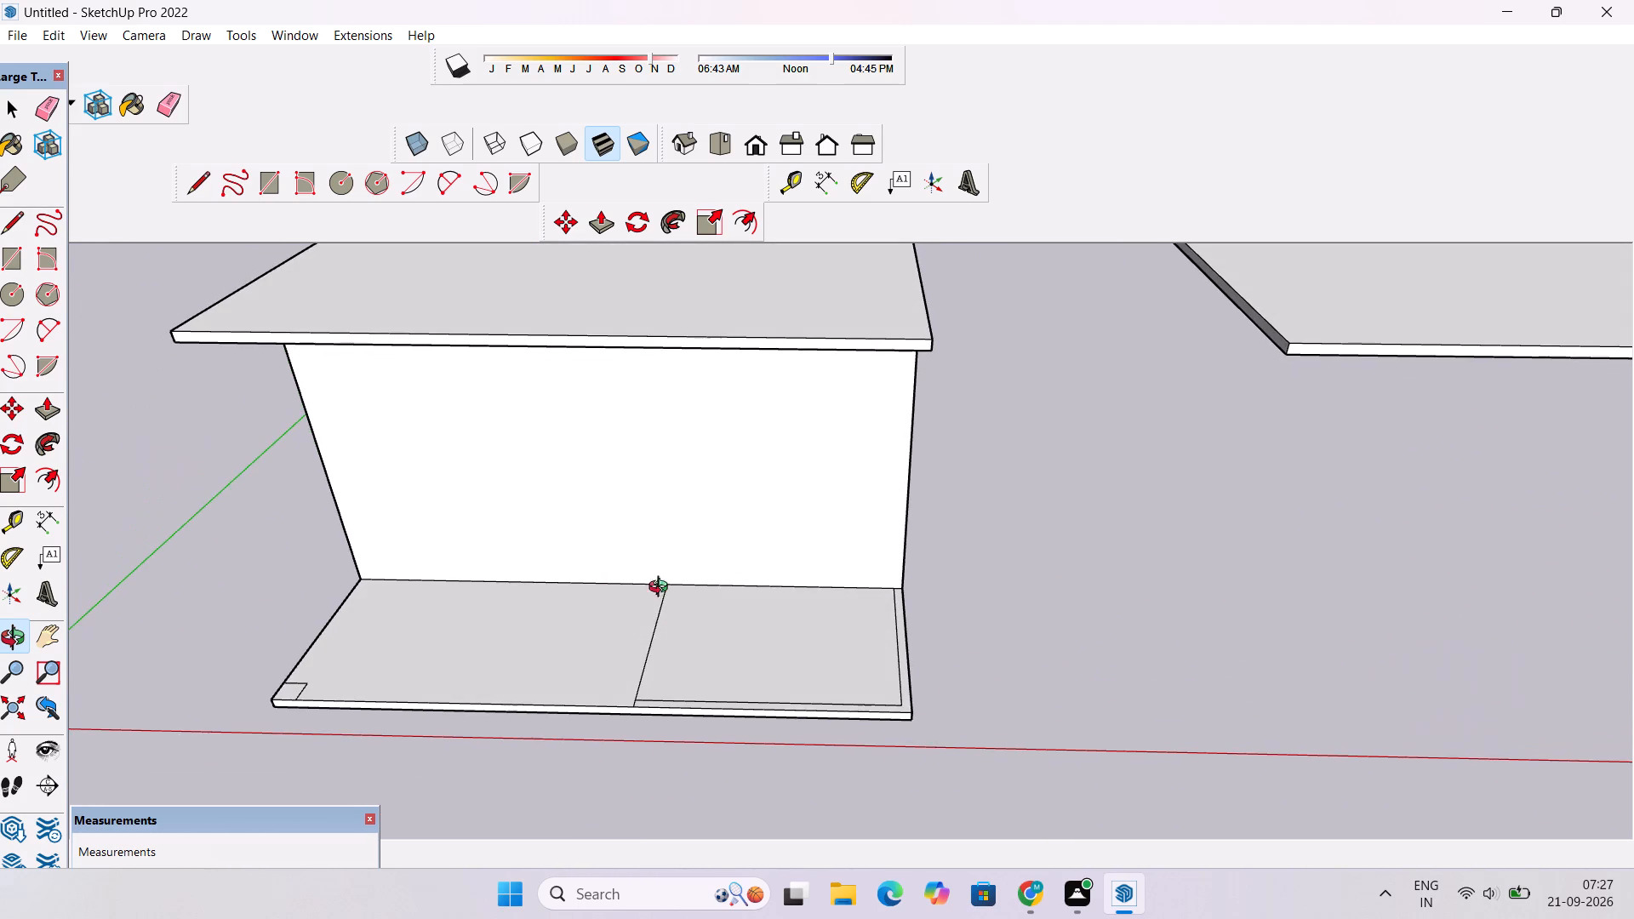
left_click_drag(660, 617, 662, 640)
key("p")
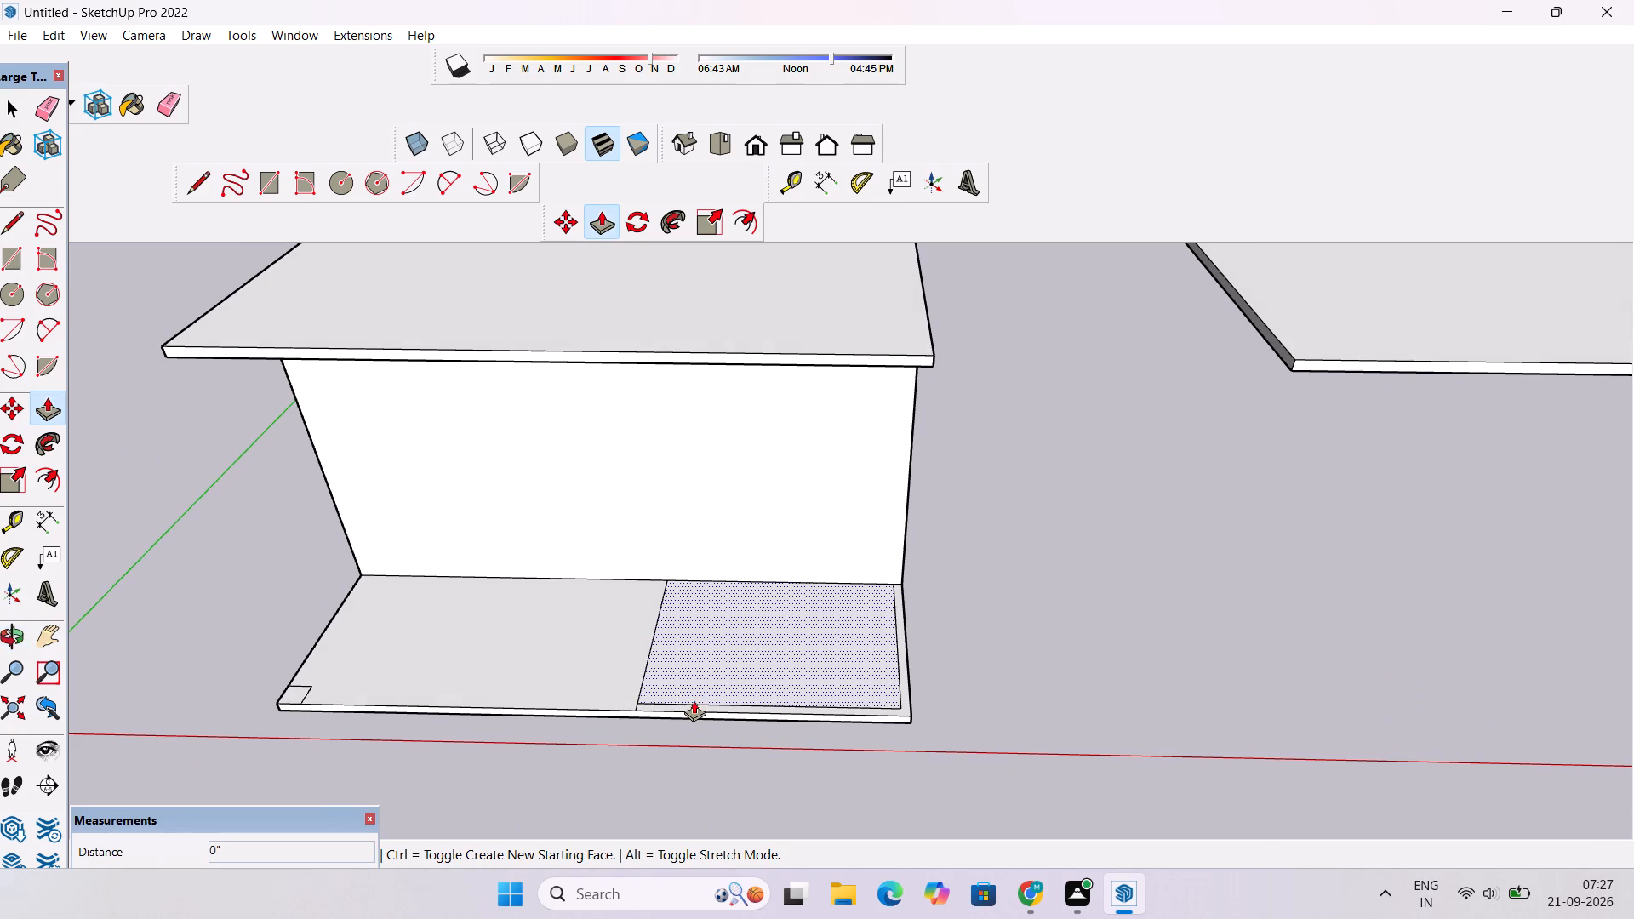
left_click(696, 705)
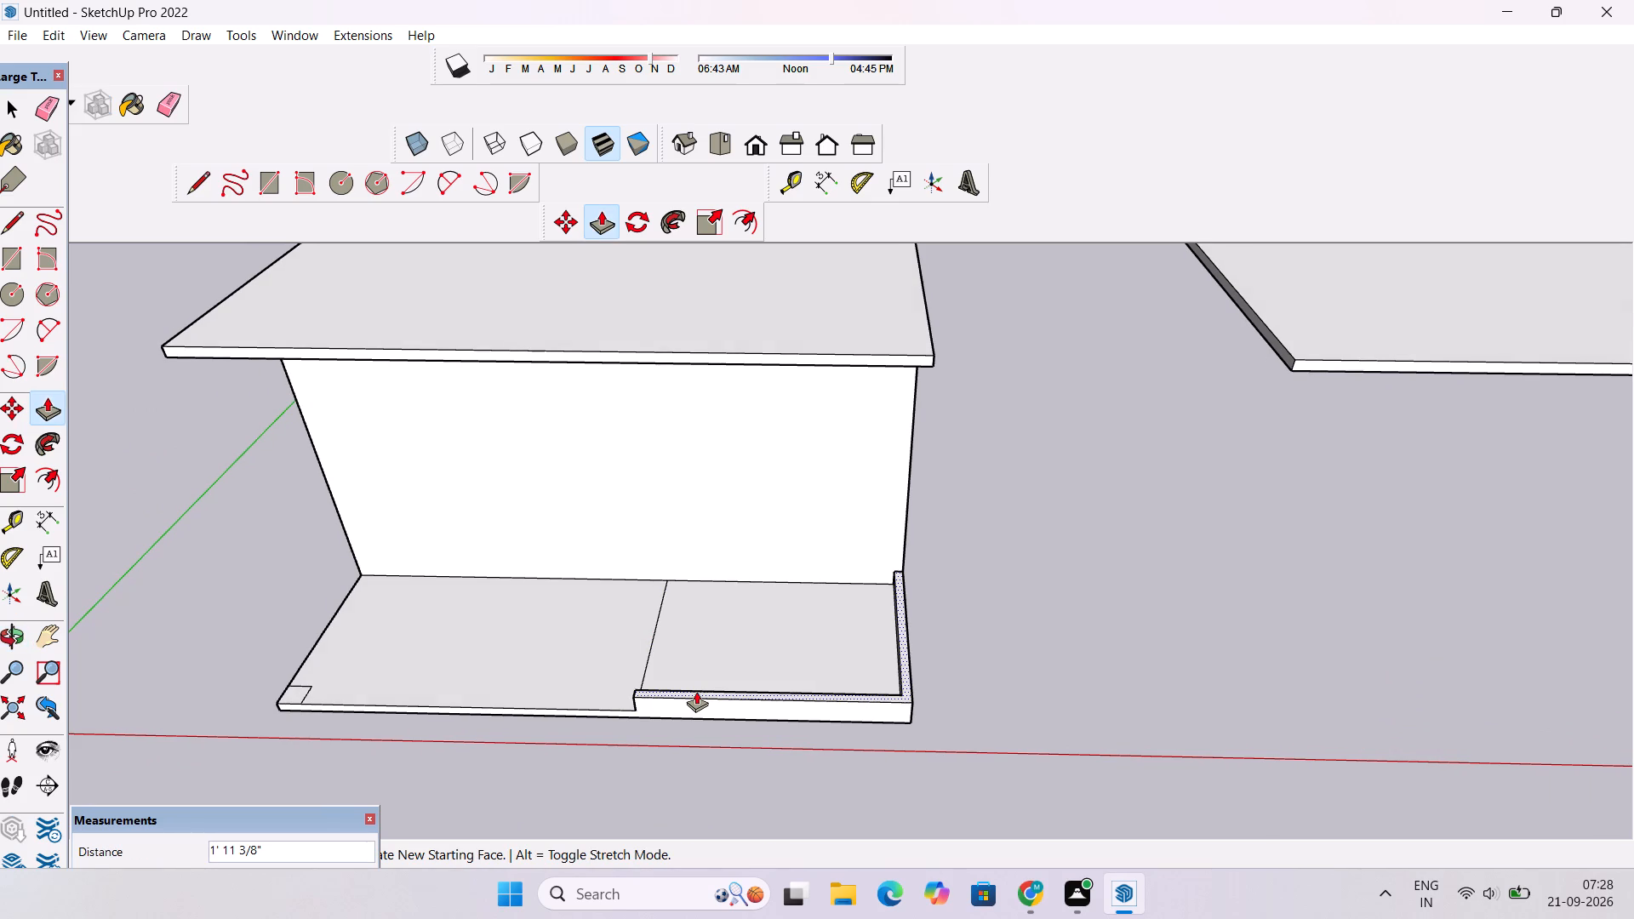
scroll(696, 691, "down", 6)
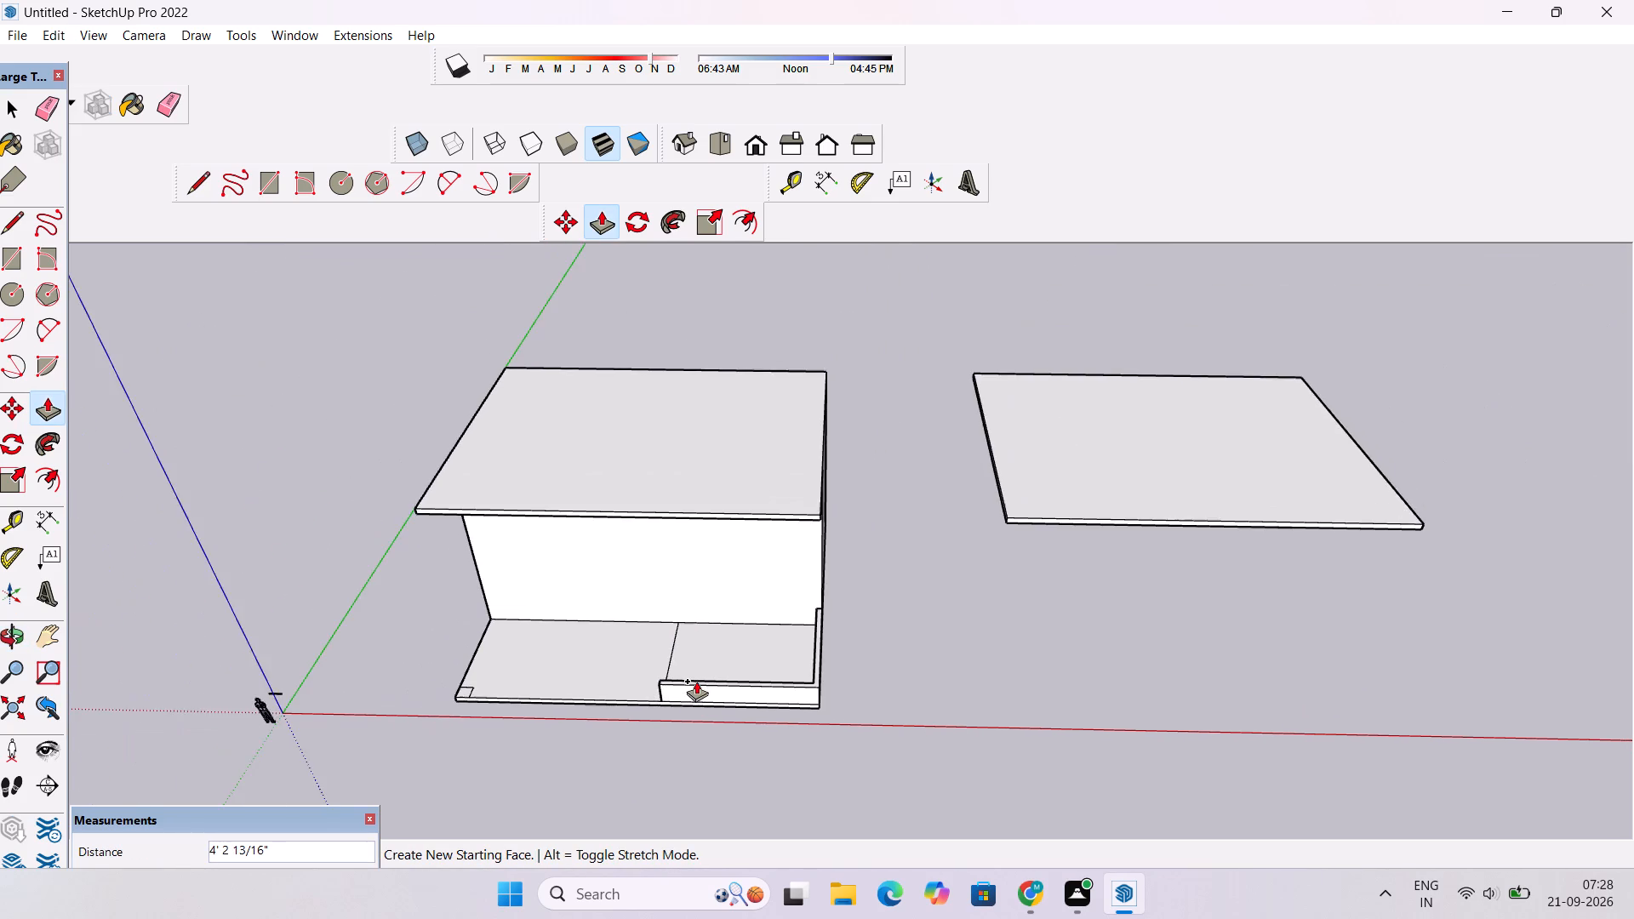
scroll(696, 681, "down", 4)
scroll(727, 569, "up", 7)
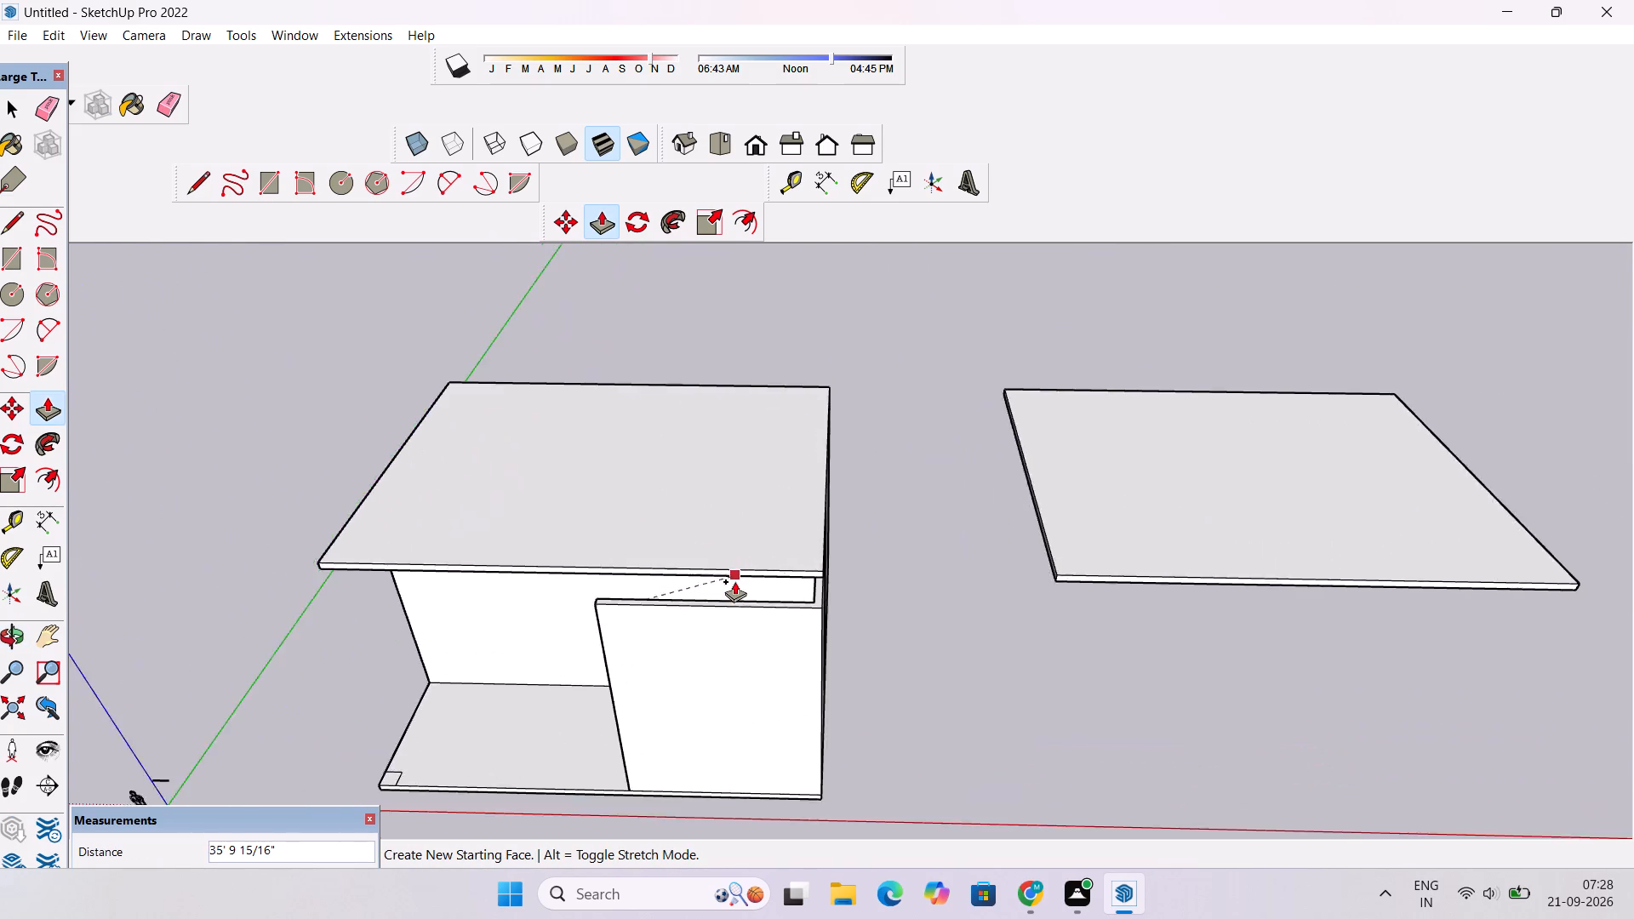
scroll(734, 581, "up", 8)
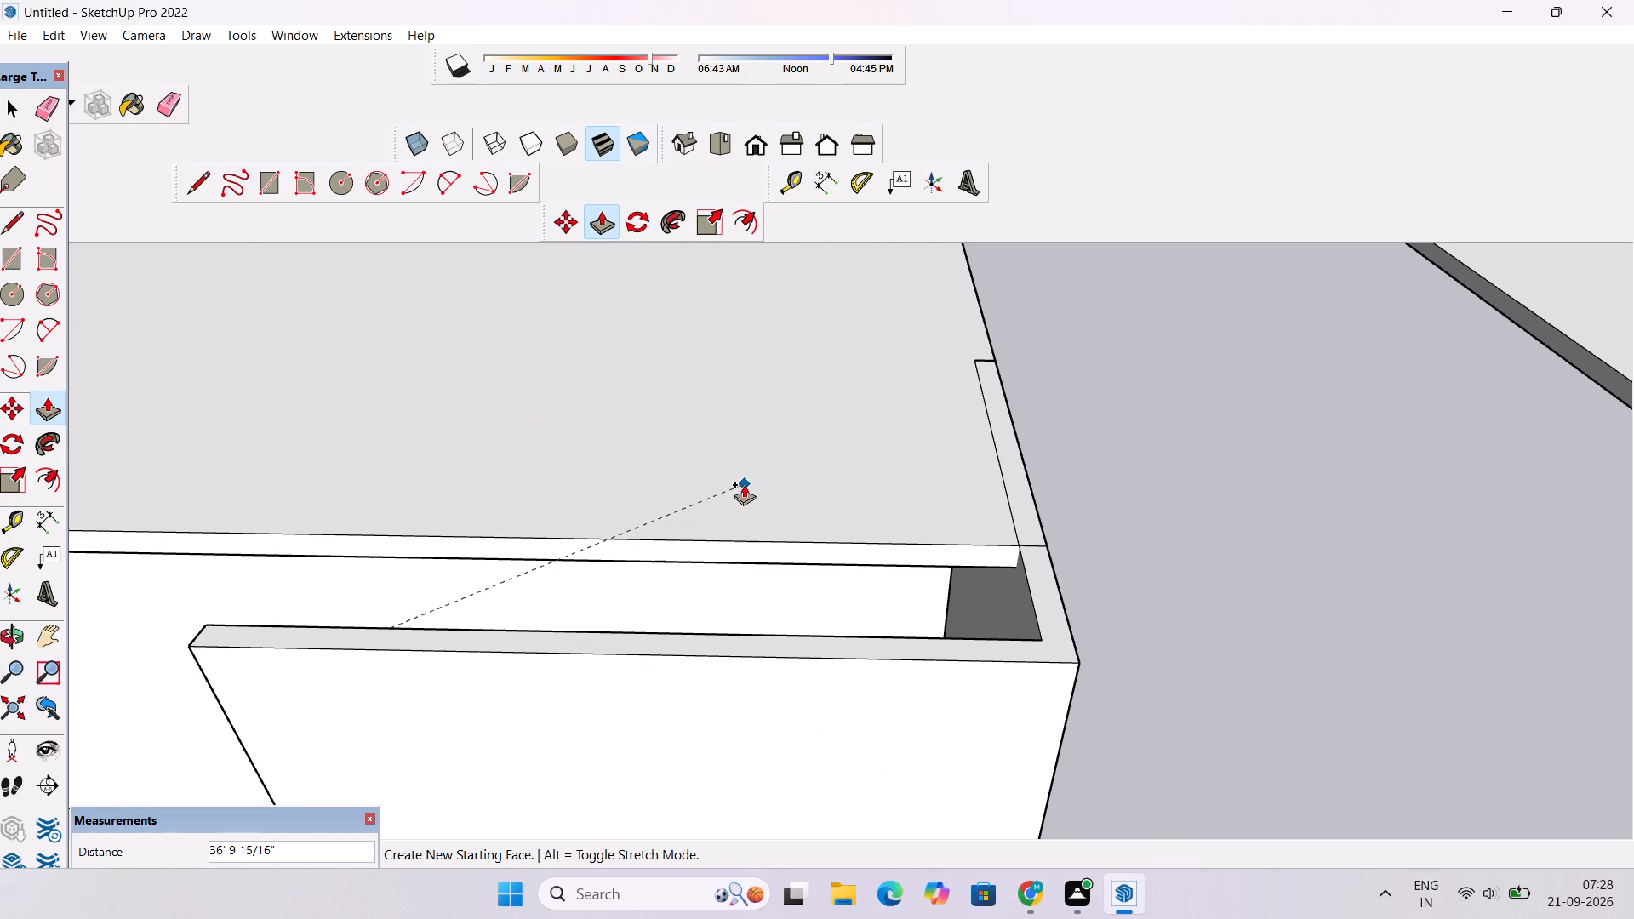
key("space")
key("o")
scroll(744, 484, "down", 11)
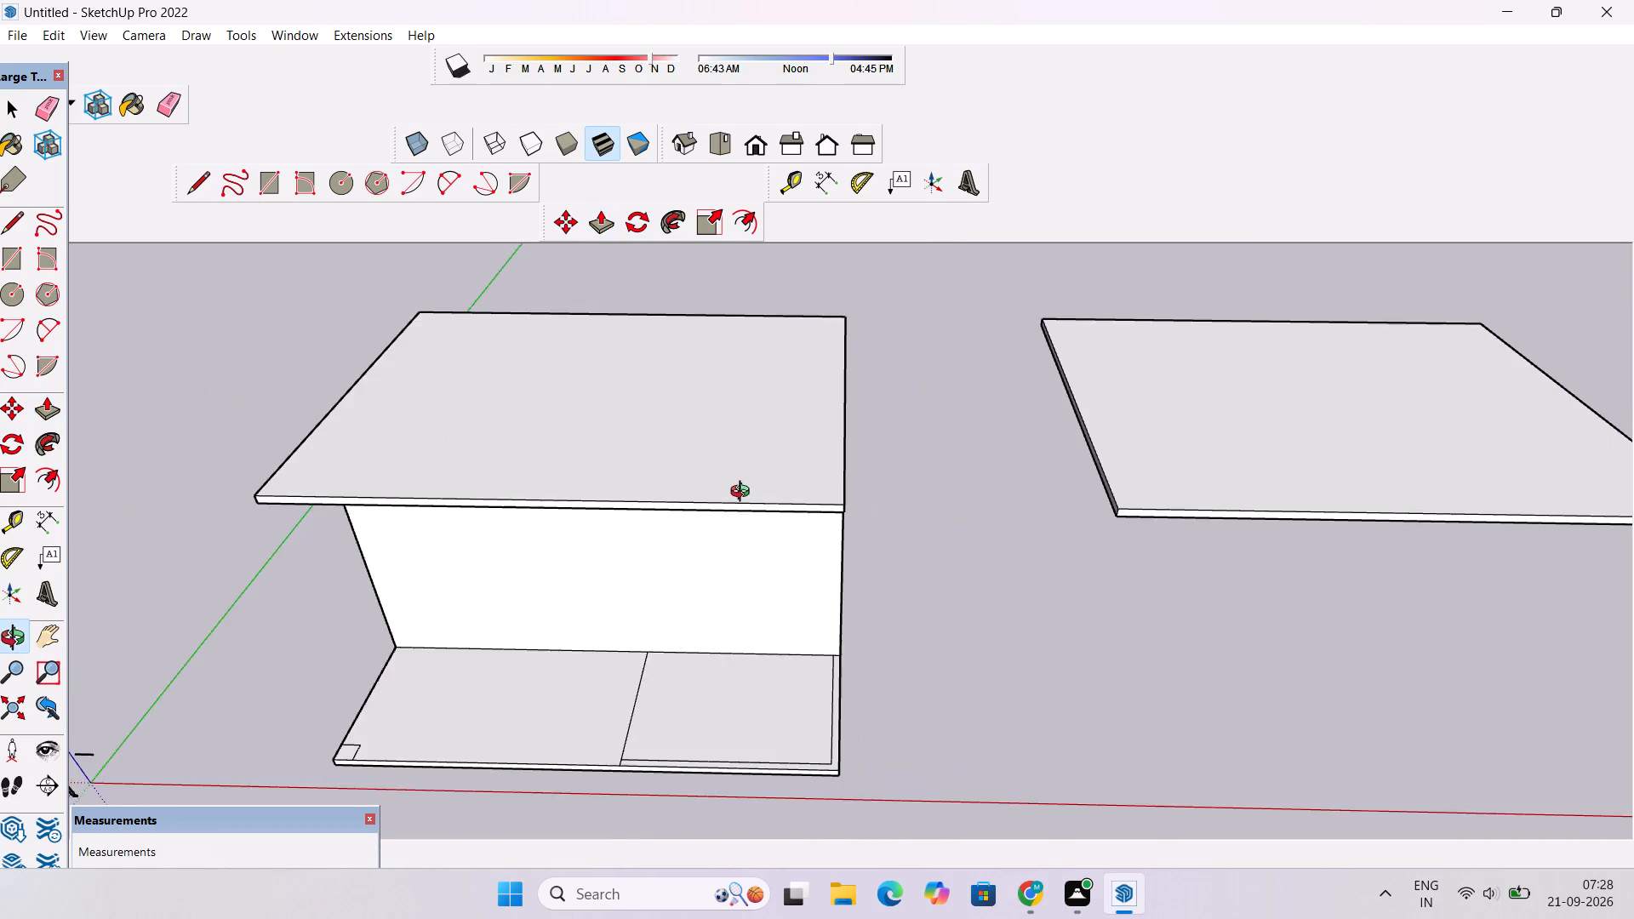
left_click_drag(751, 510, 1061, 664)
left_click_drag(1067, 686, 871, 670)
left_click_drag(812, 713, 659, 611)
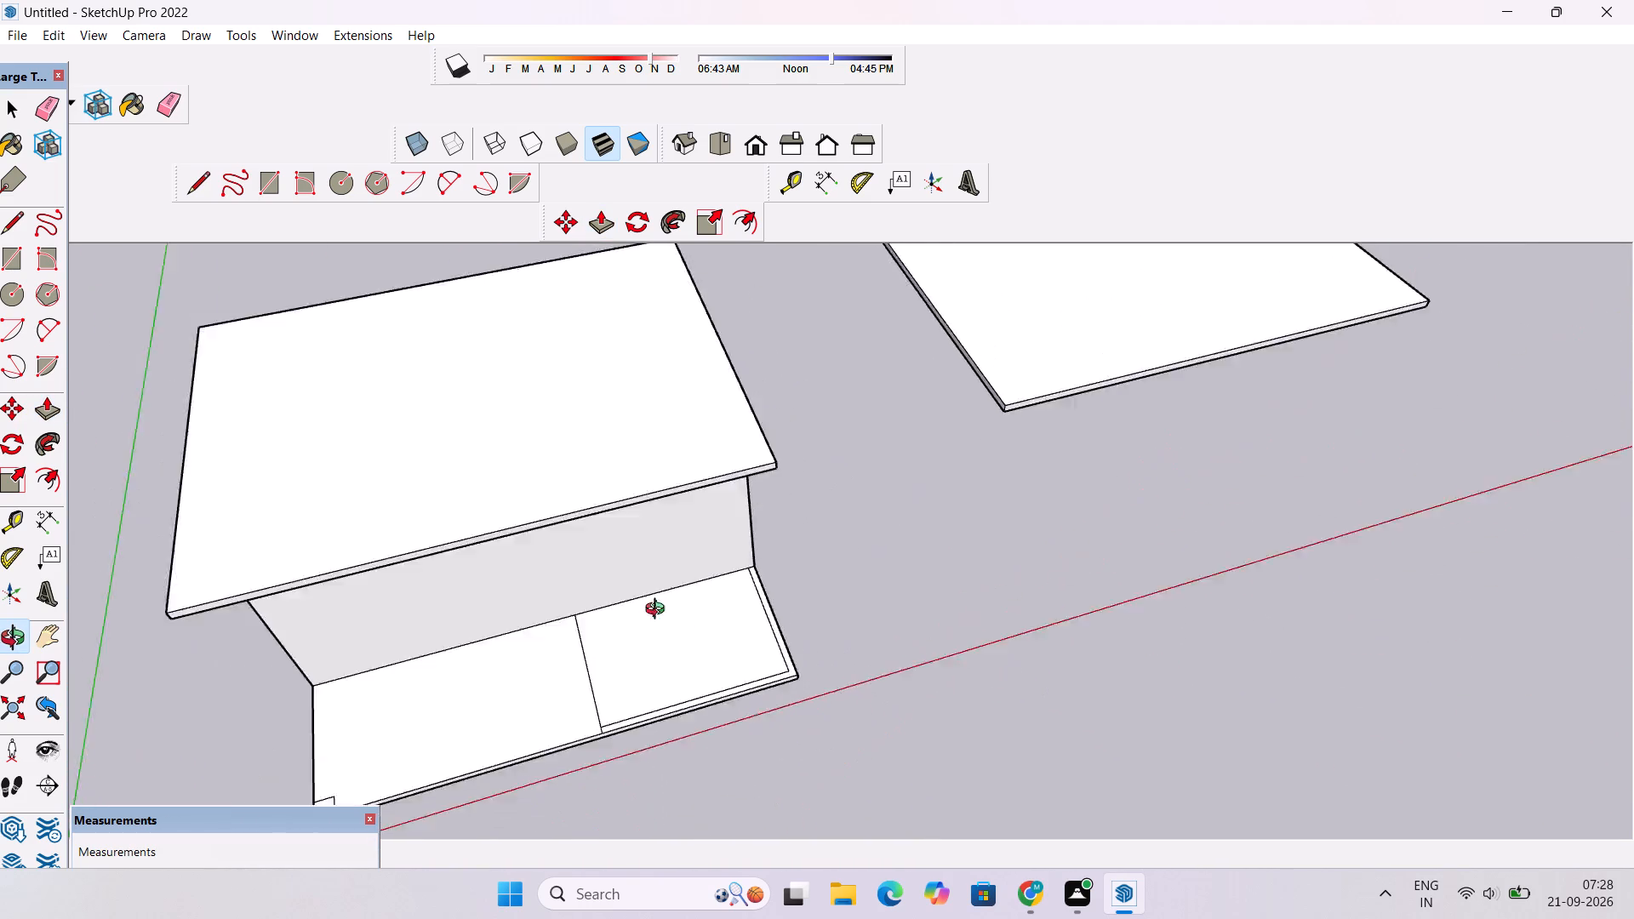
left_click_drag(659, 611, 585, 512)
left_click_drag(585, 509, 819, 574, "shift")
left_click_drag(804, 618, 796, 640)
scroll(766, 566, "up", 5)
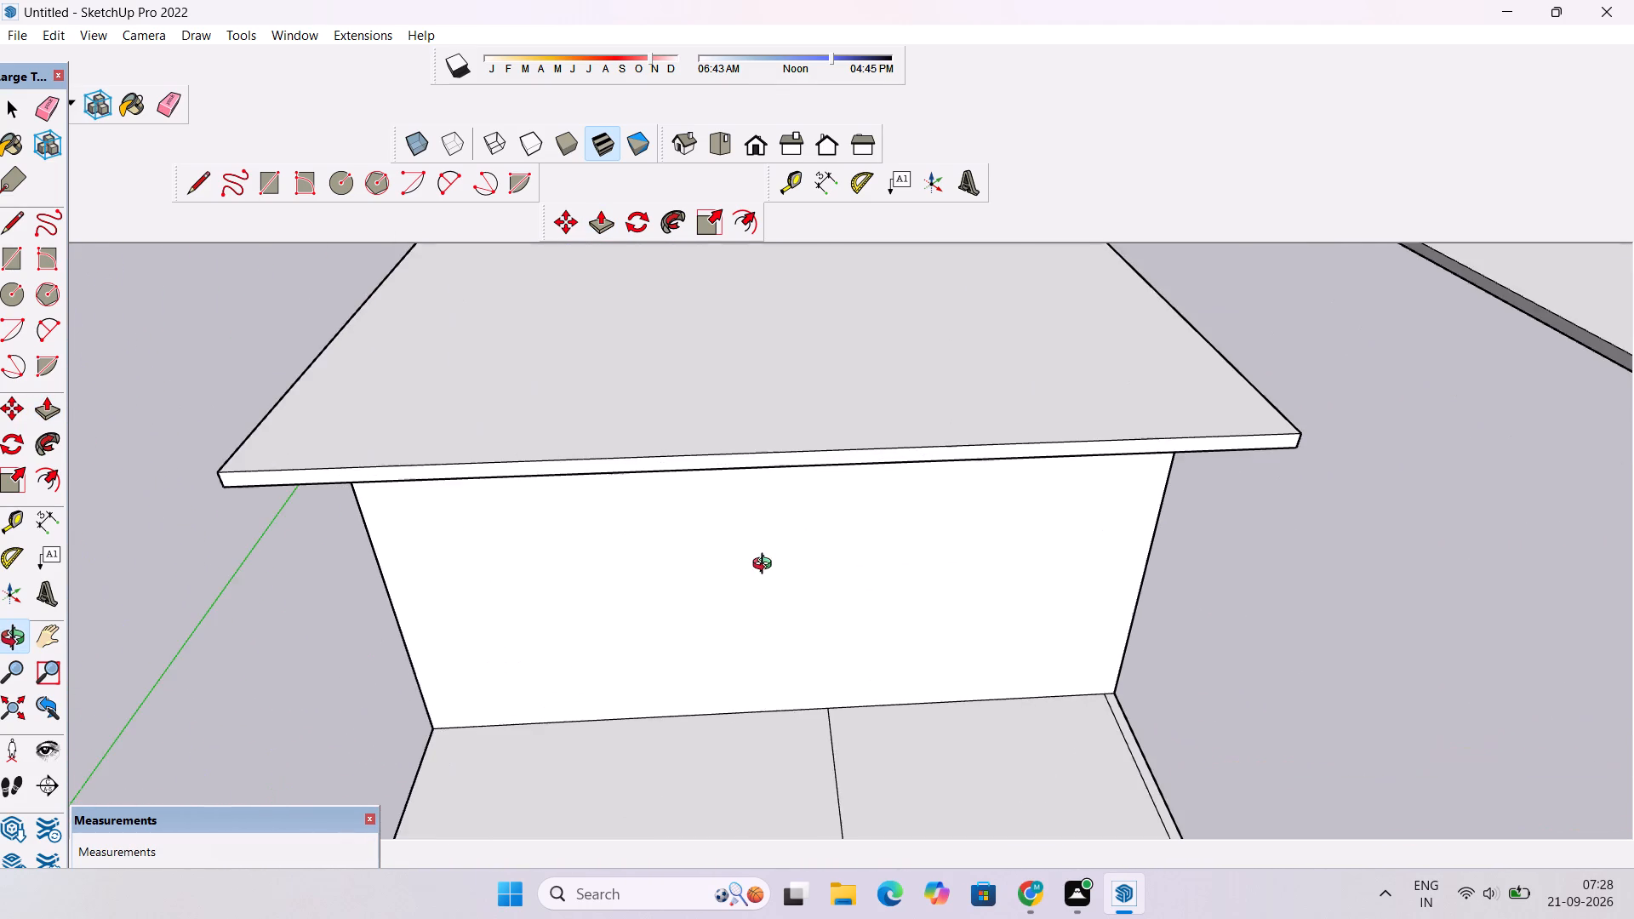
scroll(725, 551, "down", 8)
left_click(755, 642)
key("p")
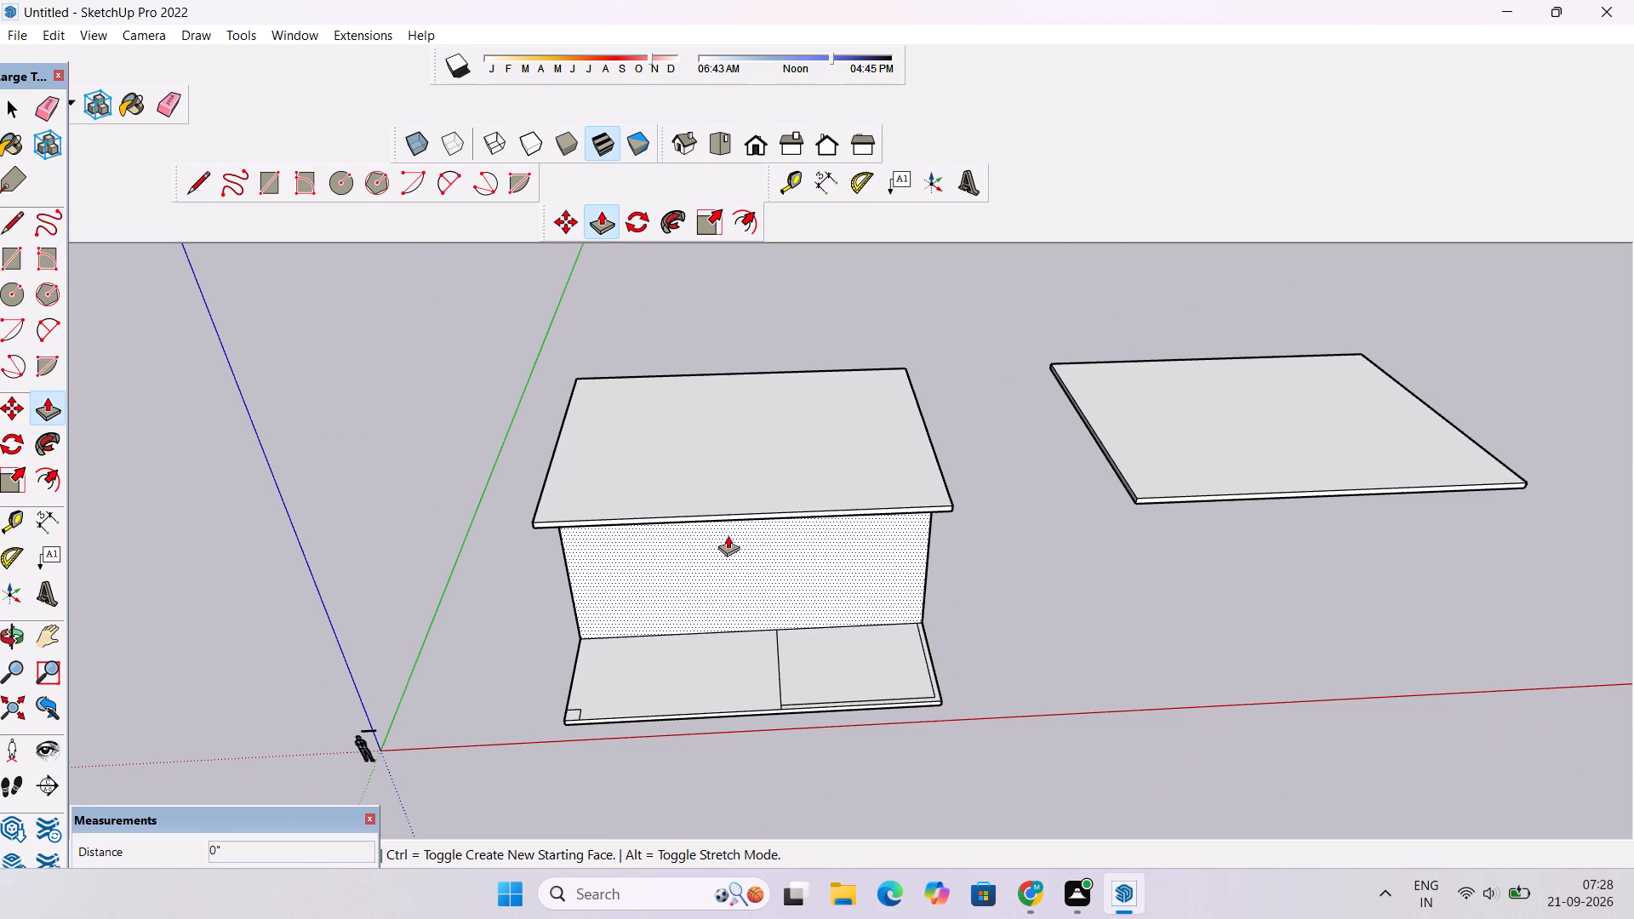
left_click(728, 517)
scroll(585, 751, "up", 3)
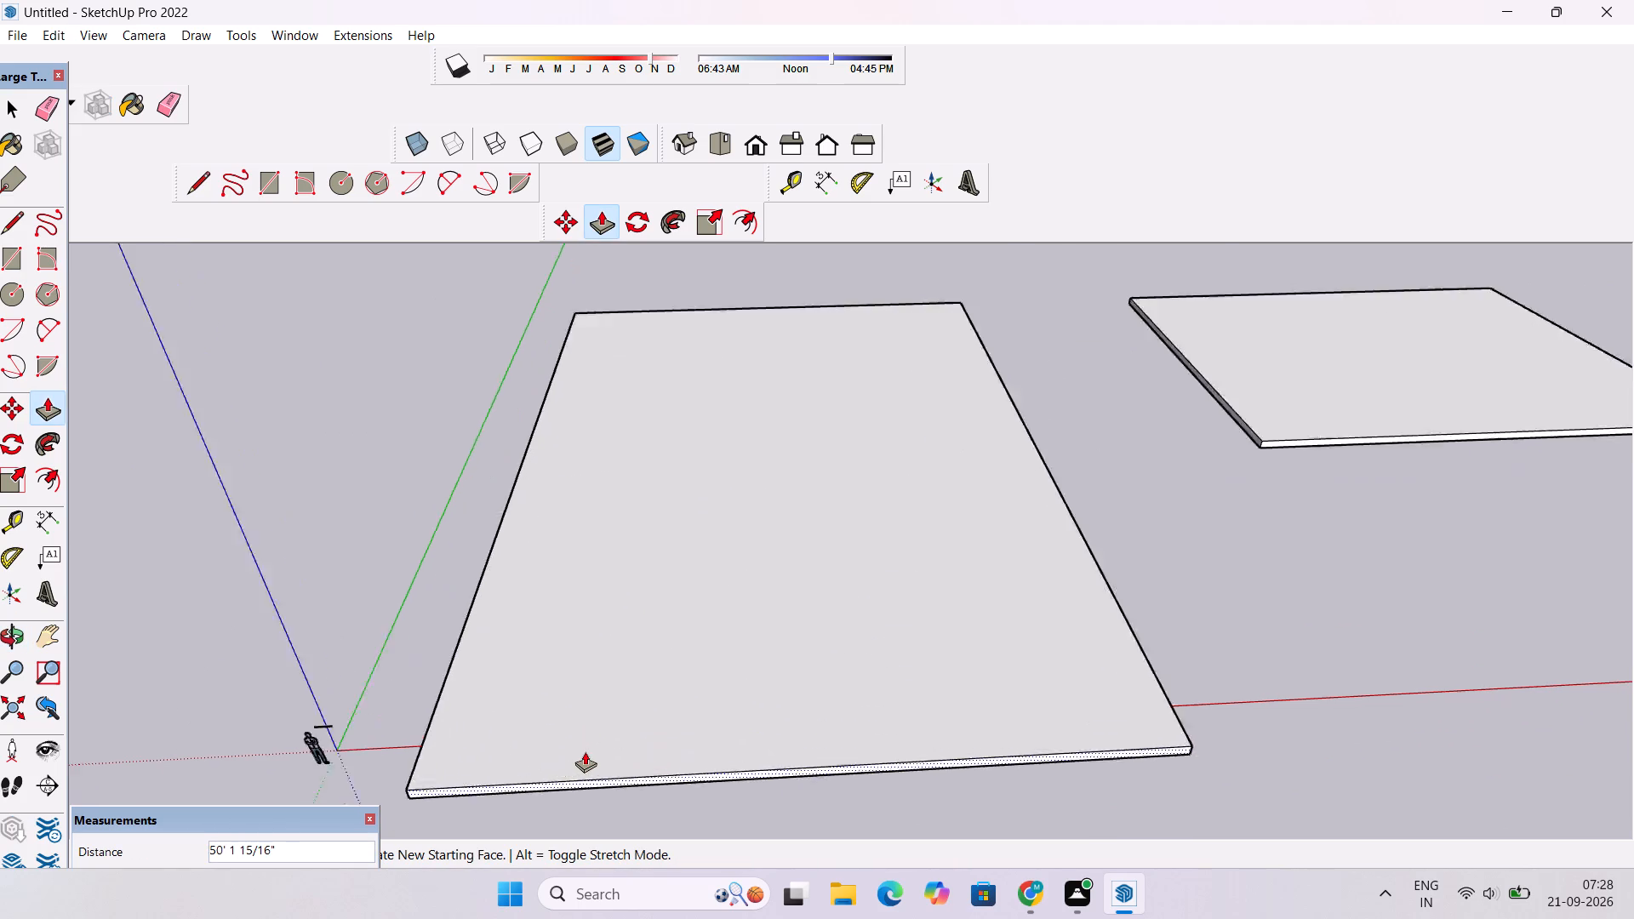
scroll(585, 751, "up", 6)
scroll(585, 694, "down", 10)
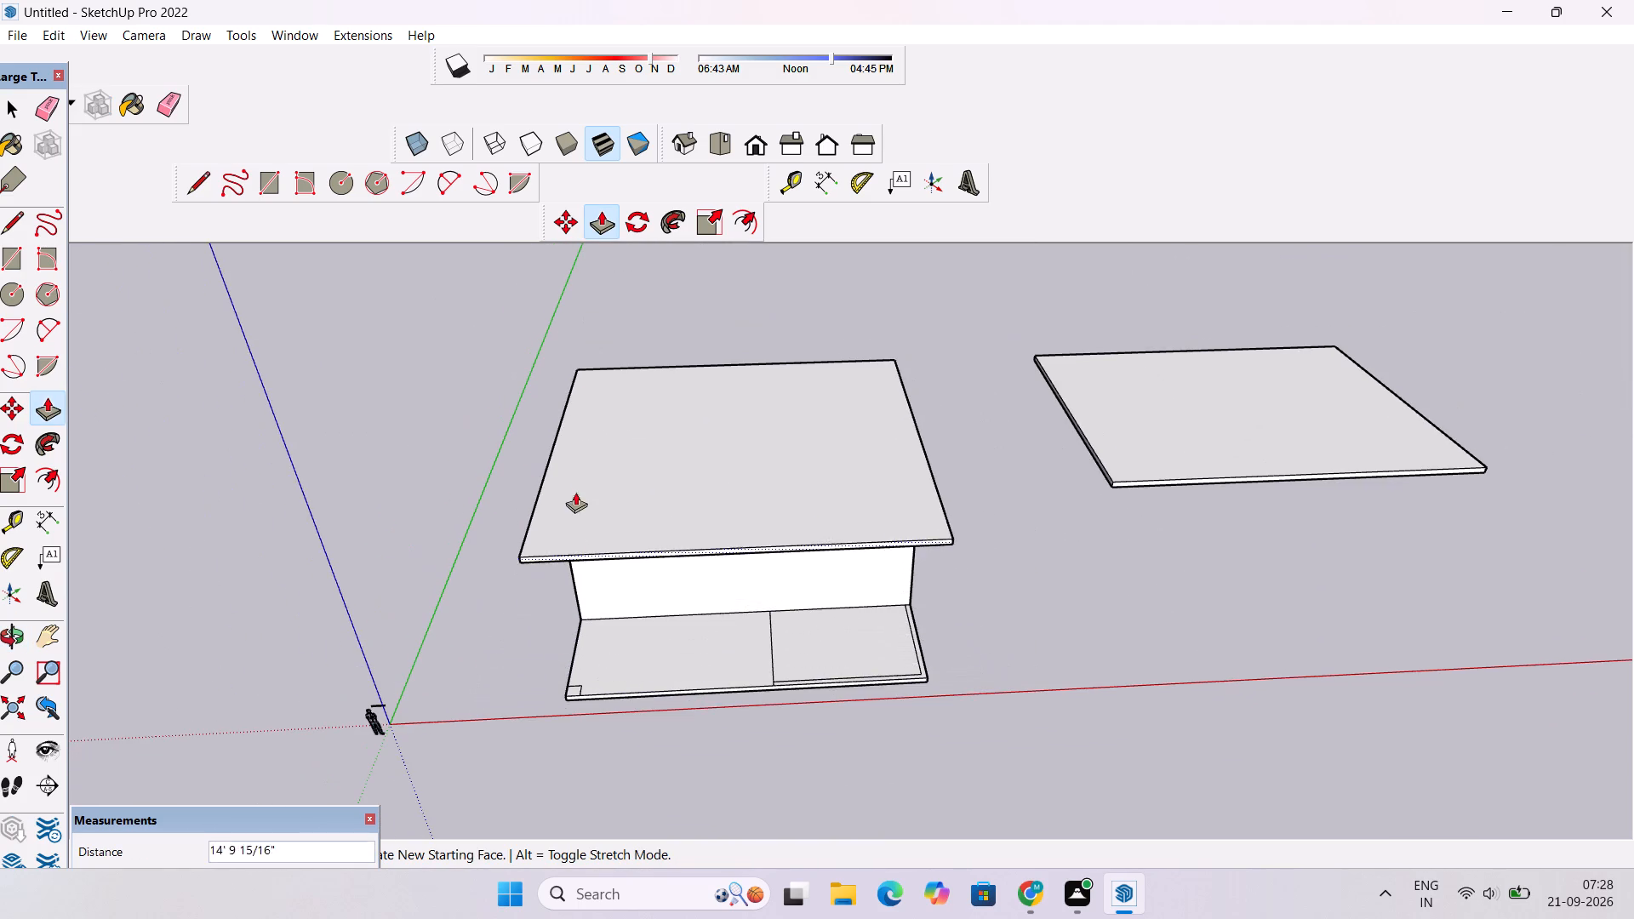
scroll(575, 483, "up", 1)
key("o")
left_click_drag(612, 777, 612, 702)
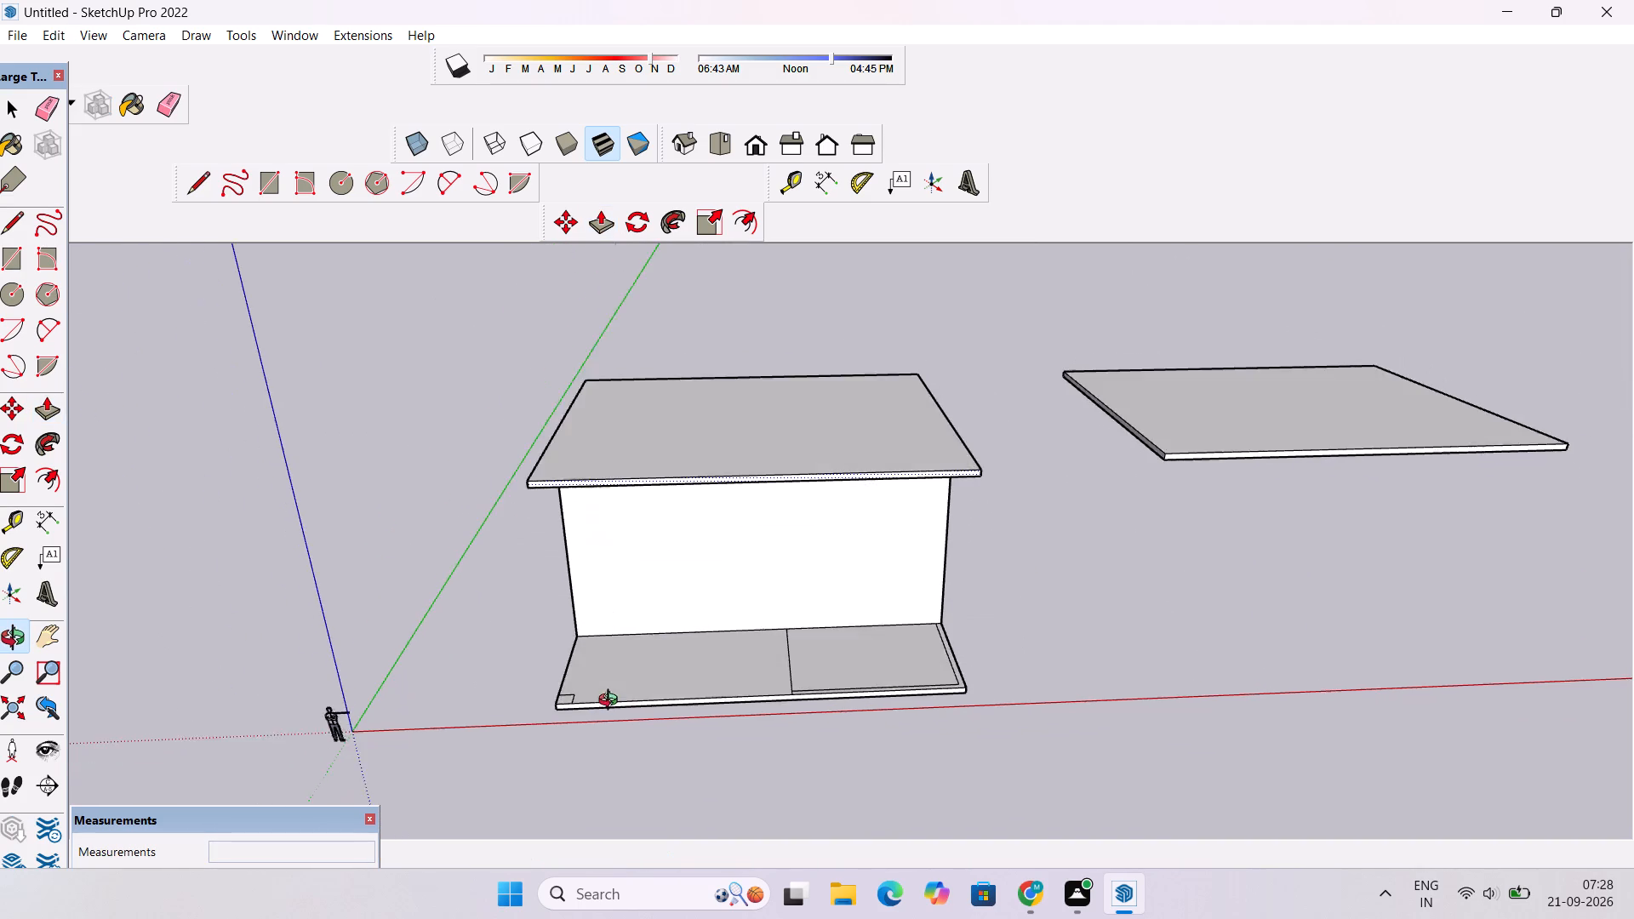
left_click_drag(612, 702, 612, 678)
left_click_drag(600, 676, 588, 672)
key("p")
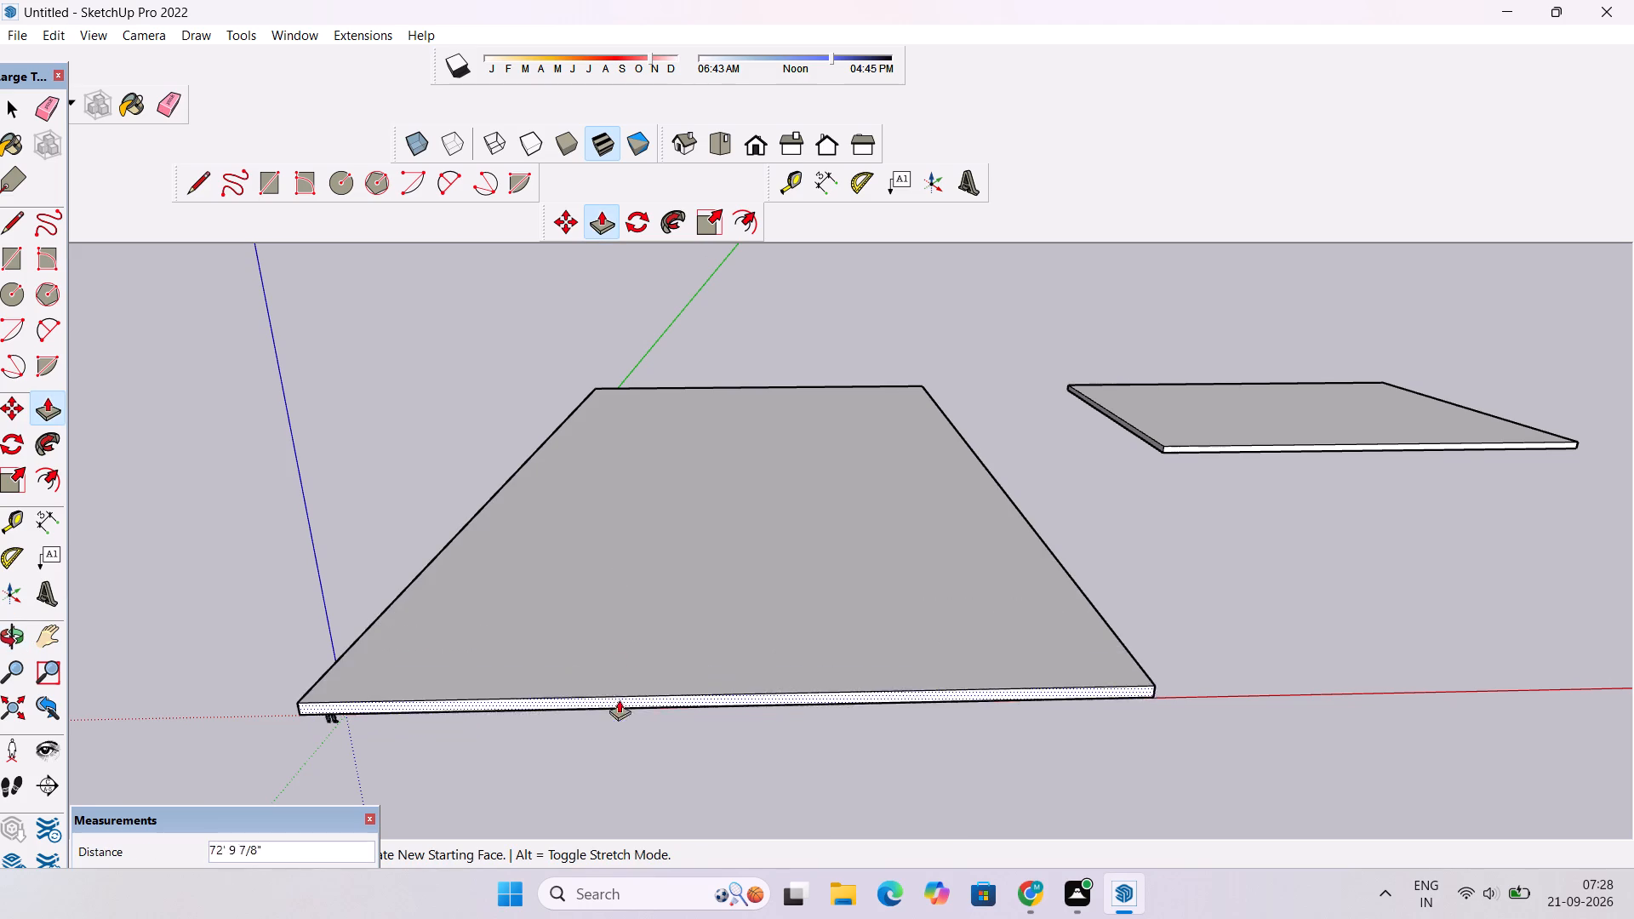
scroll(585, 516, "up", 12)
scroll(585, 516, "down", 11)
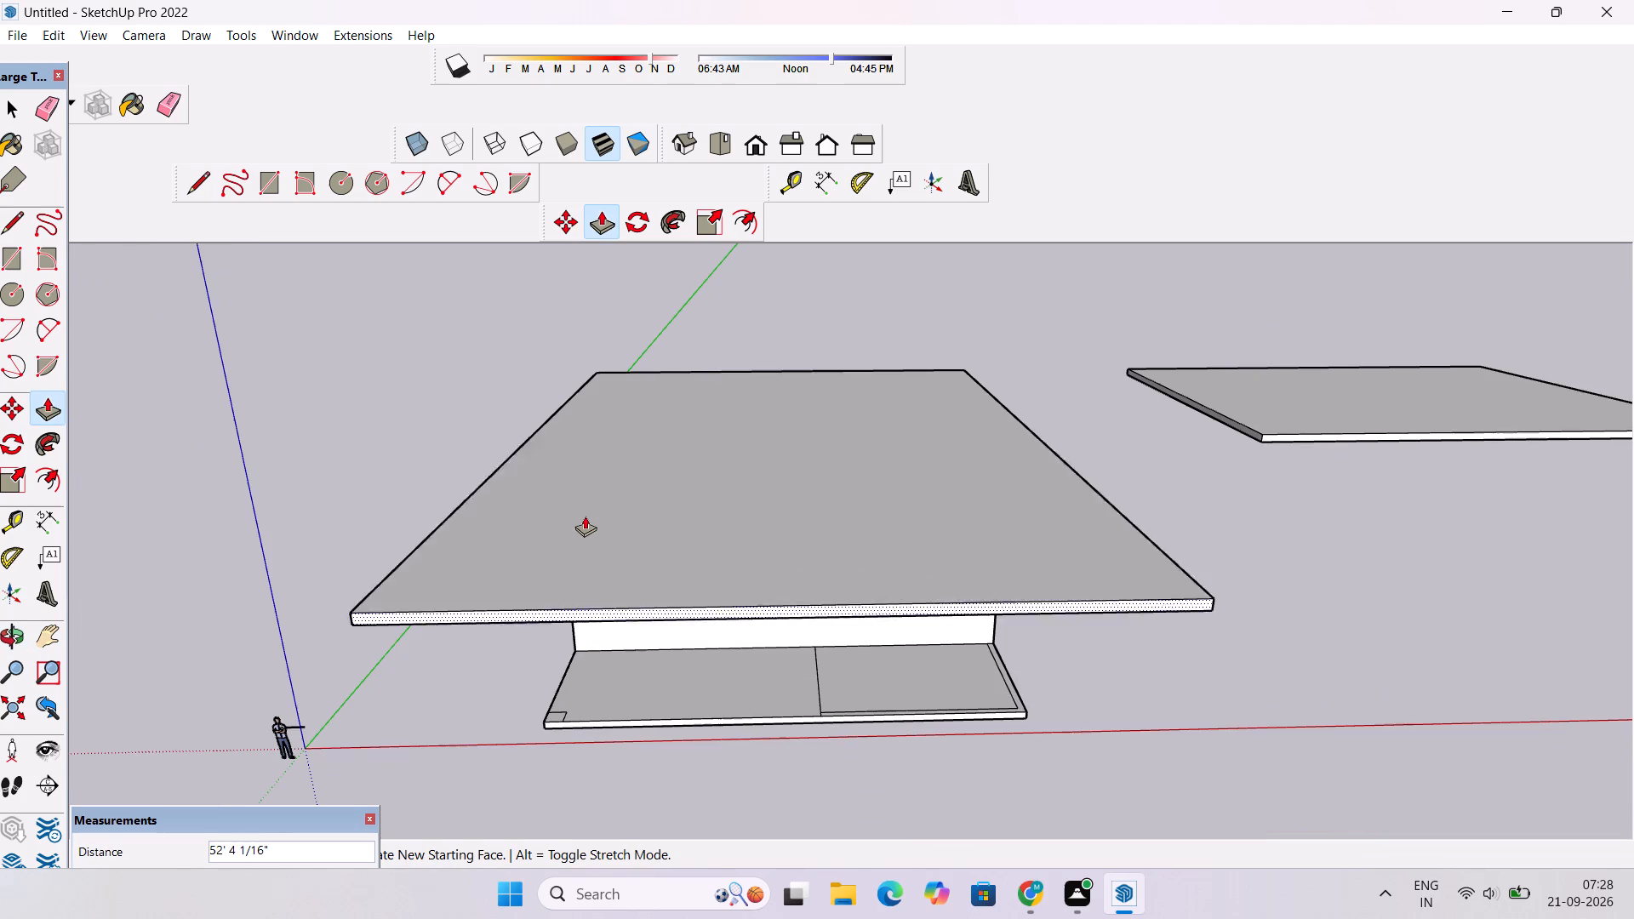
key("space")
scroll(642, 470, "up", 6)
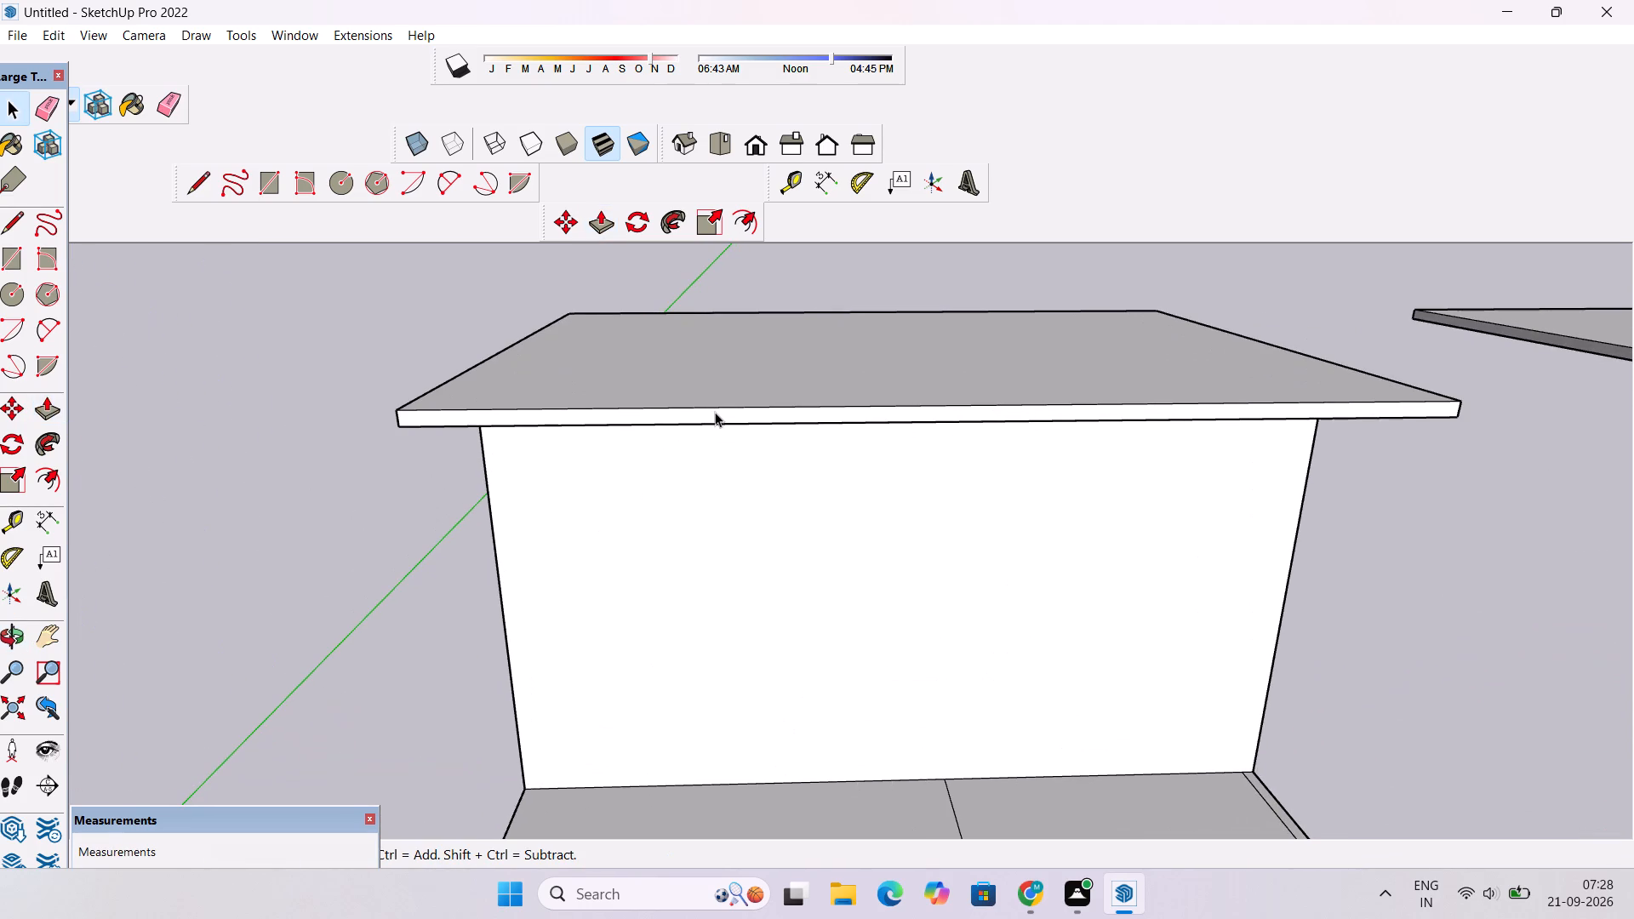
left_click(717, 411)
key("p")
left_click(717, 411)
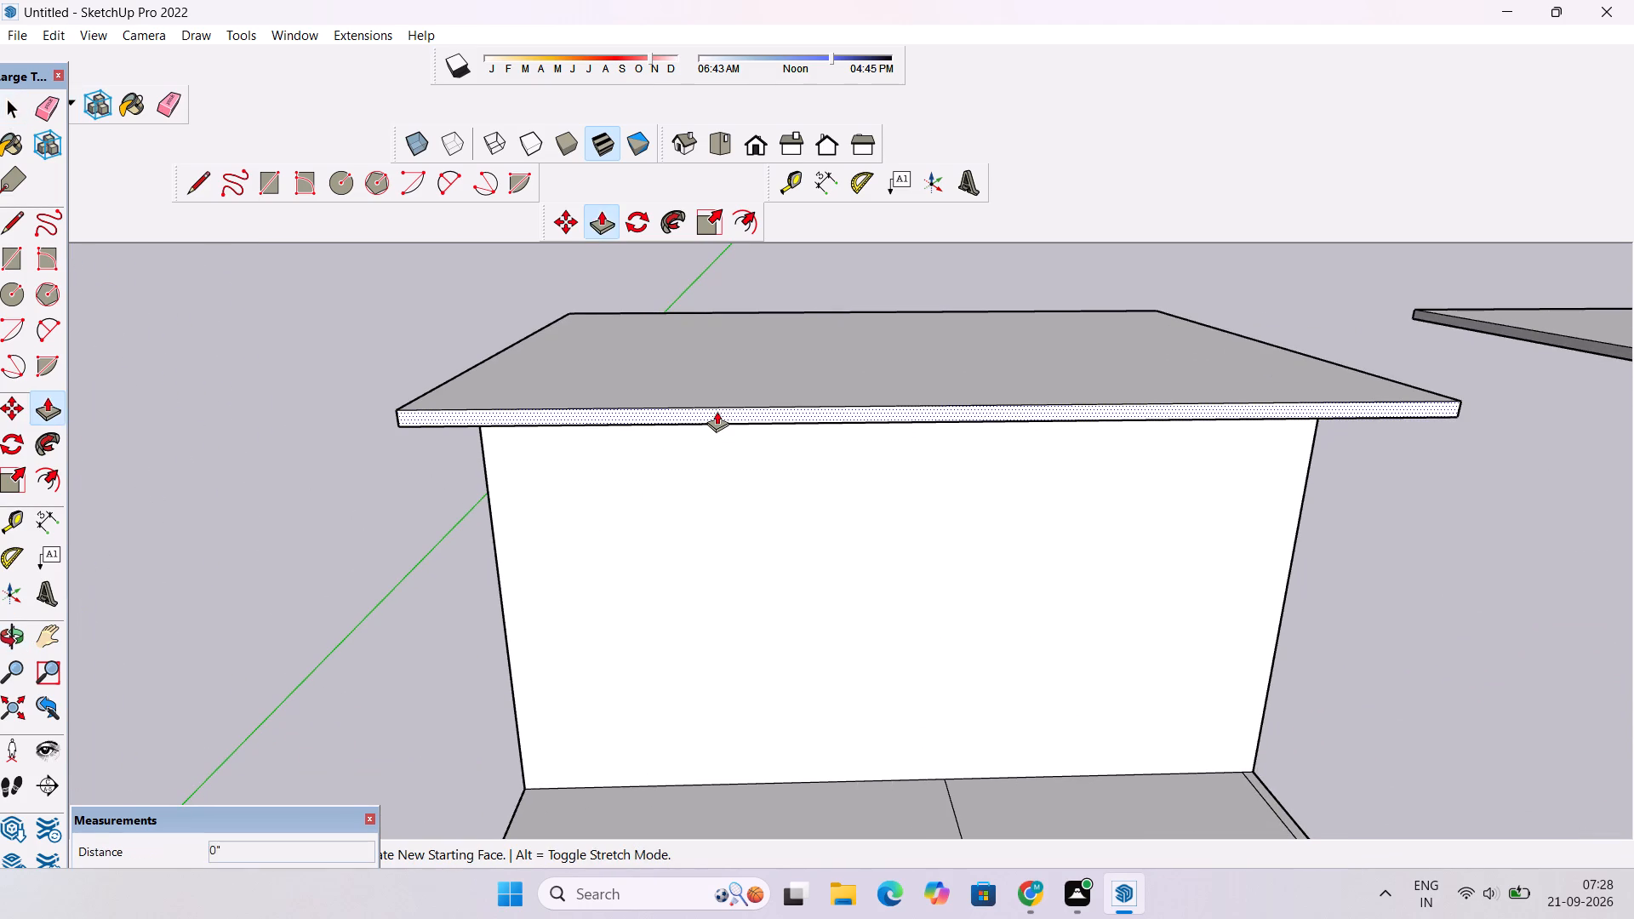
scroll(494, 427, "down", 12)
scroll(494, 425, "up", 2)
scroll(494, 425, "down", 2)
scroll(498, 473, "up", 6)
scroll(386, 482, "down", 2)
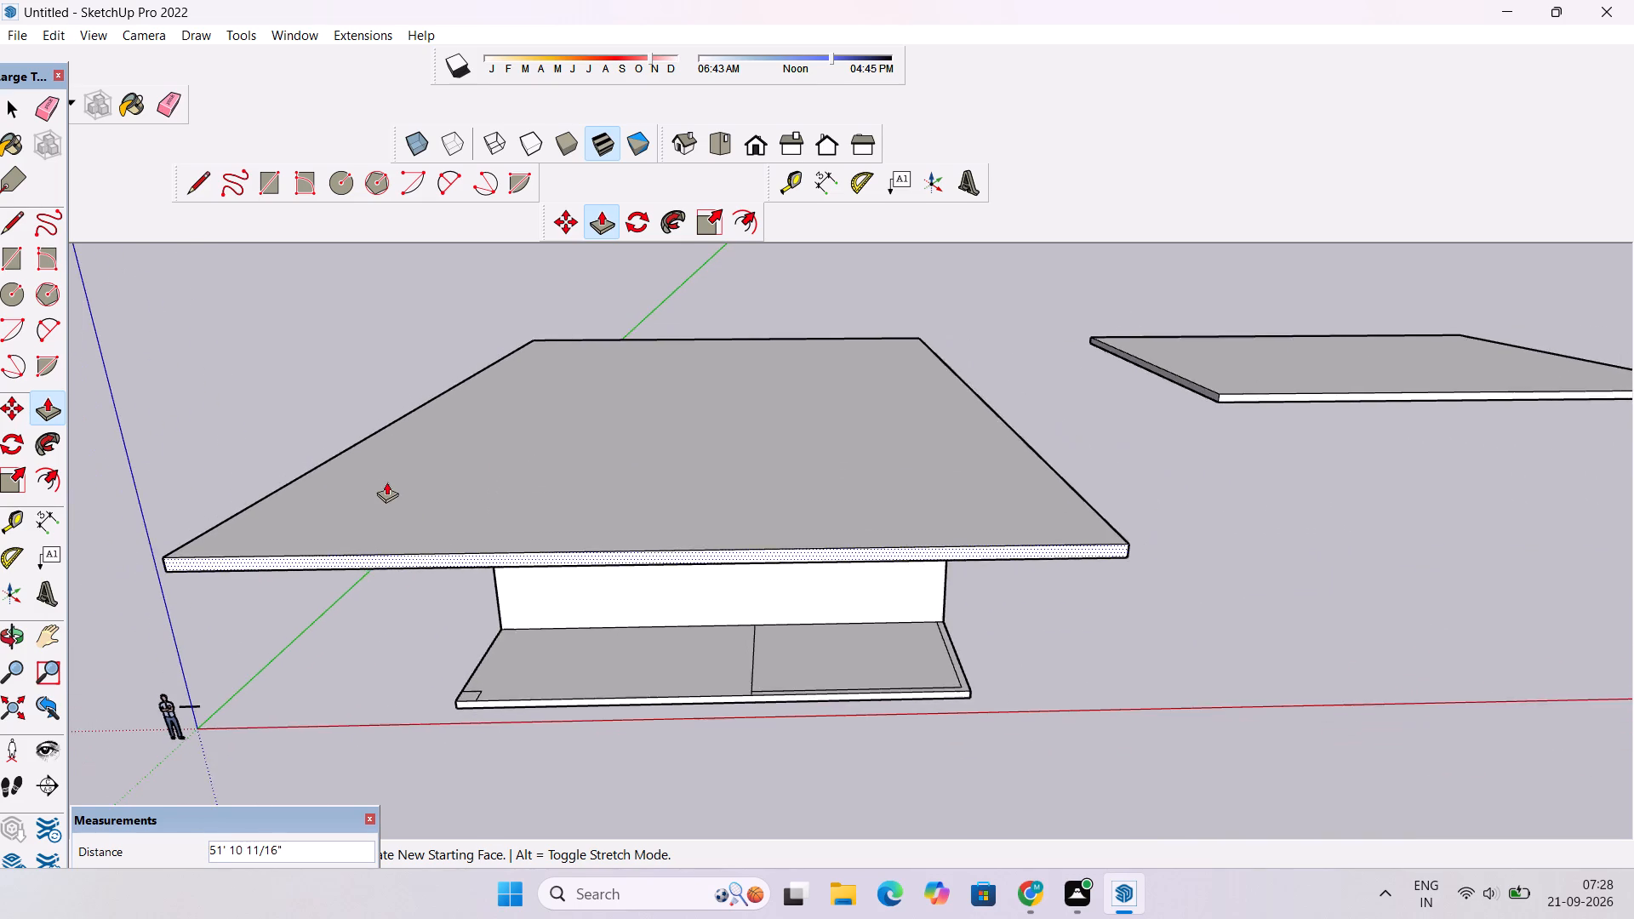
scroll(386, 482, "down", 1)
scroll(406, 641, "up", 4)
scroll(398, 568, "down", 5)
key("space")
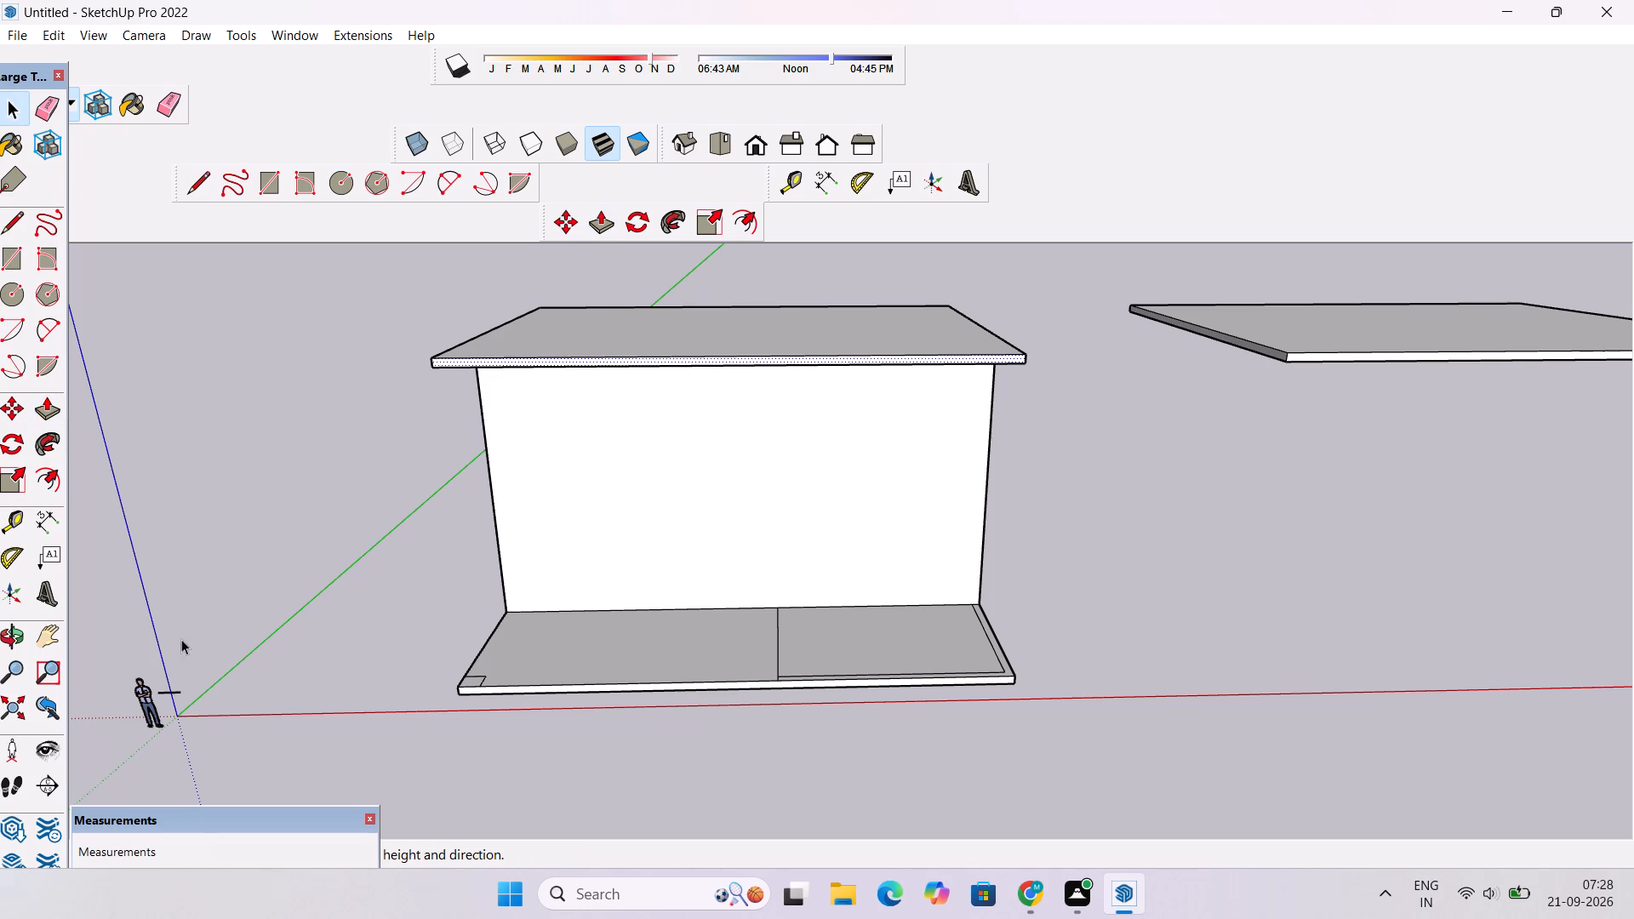
Push/Pull the roof slab's front face outward 6' to line up with the porch slab's front corner.
scroll(363, 613, "down", 3)
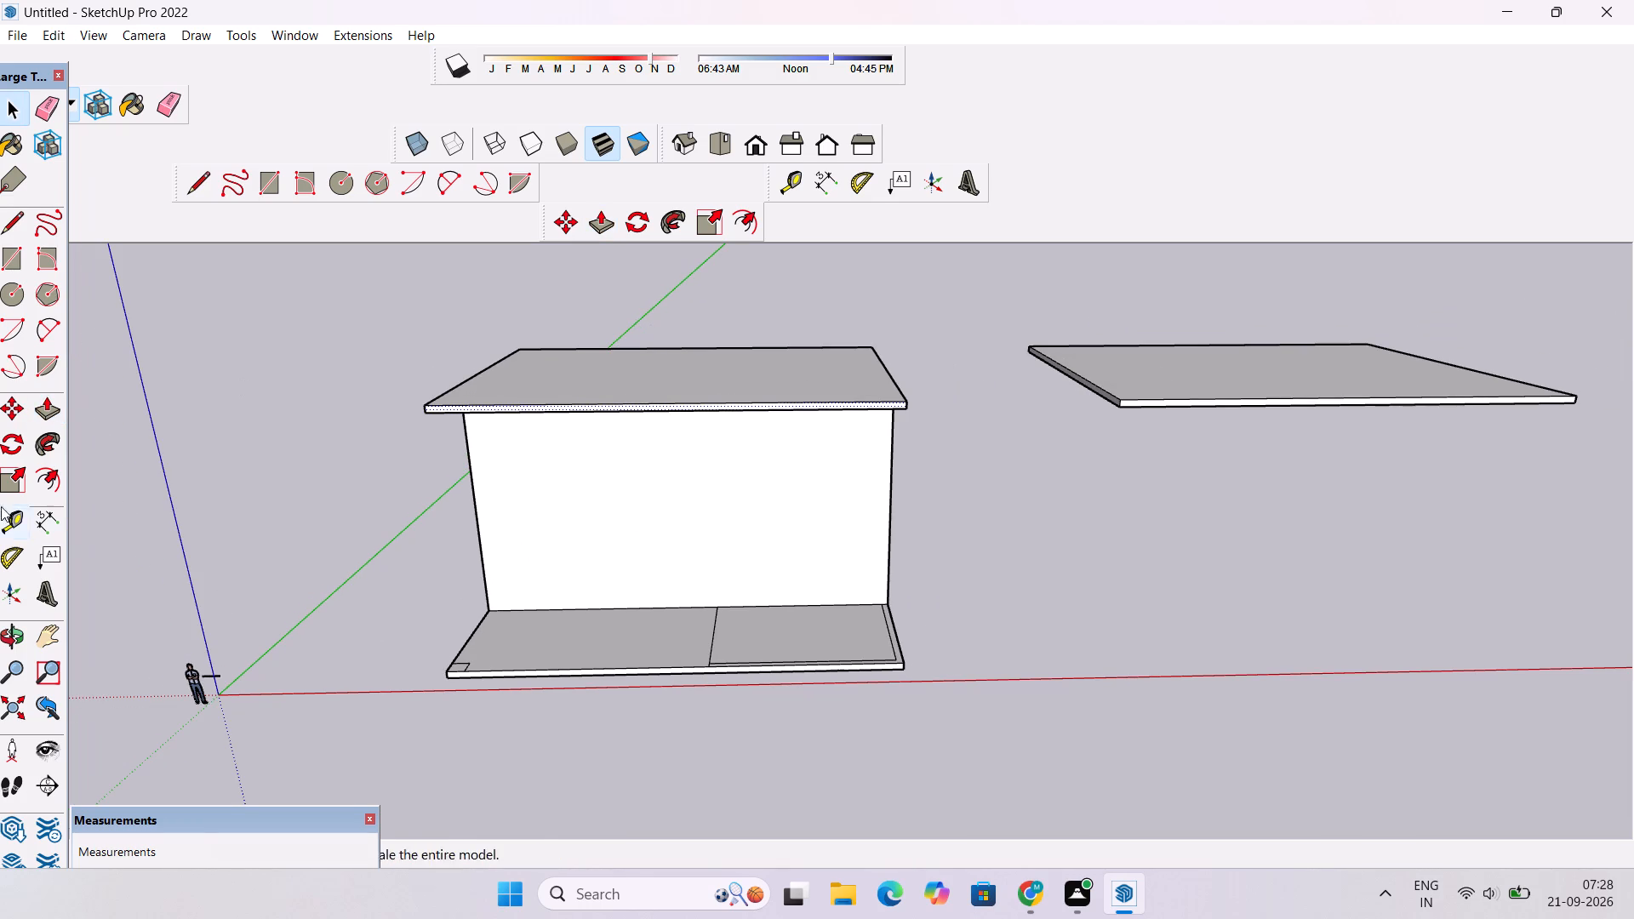
left_click(37, 414)
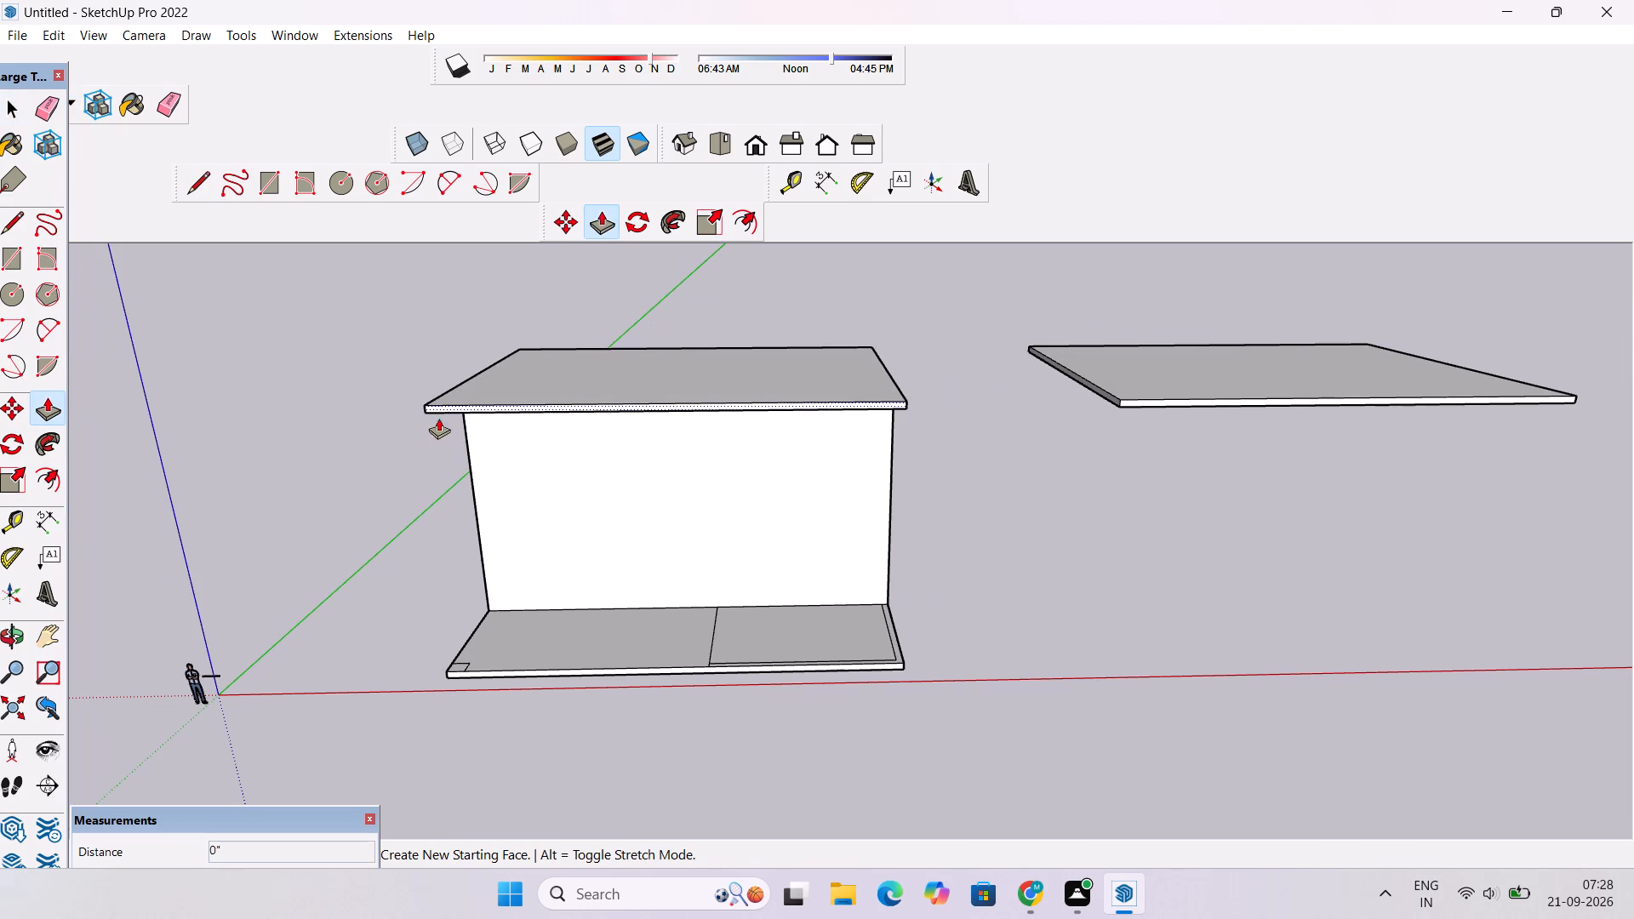
left_click(425, 413)
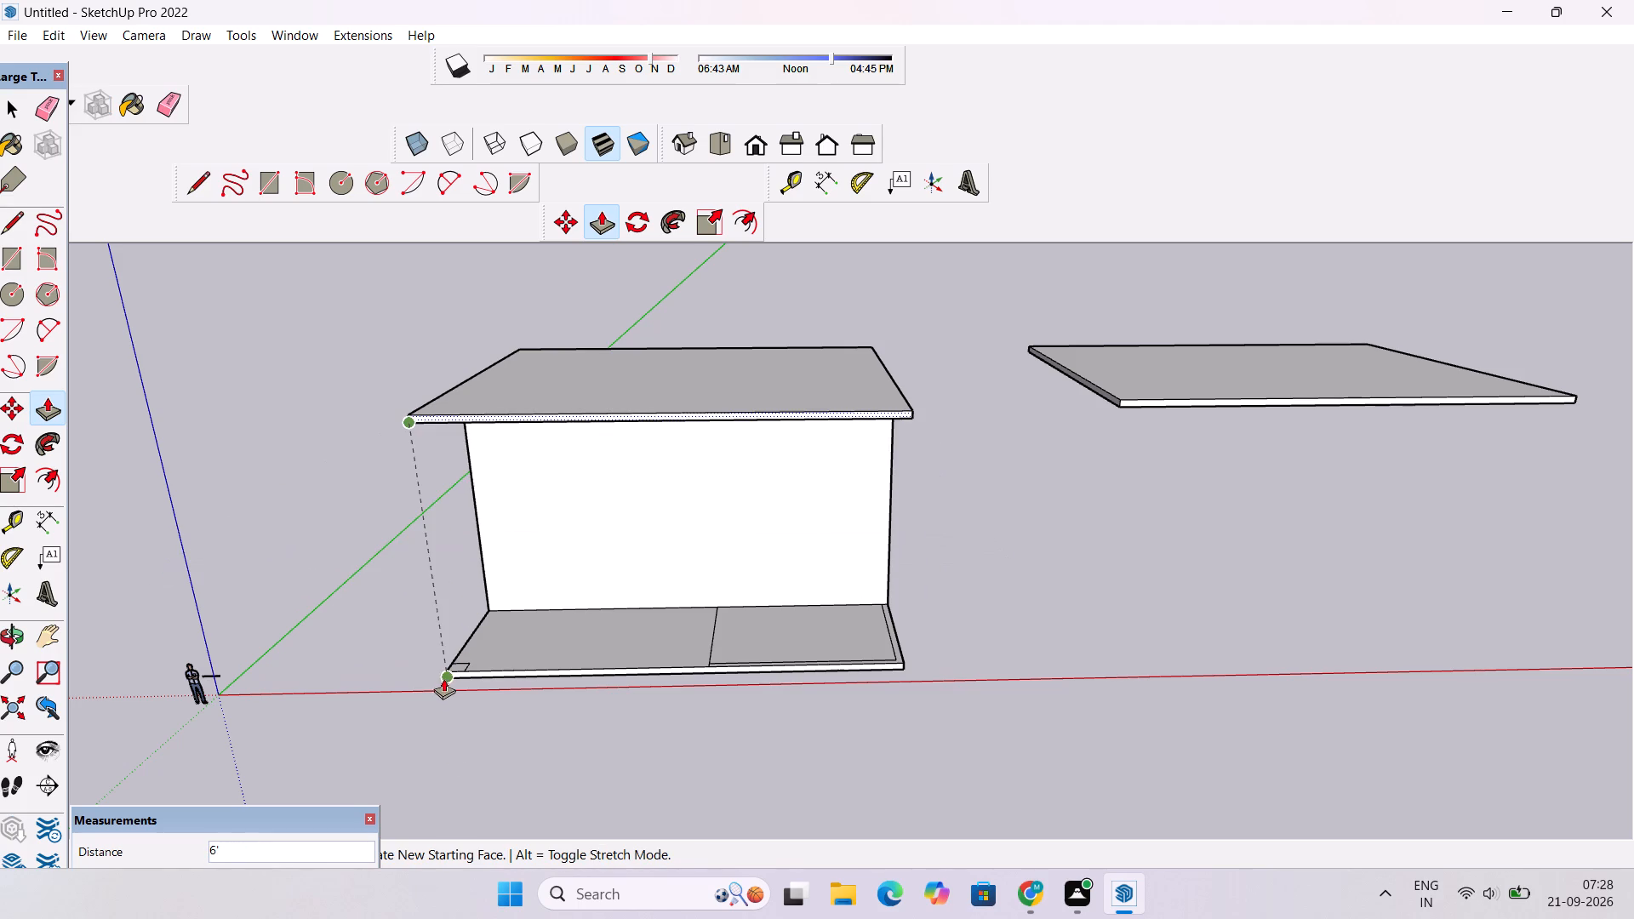
scroll(443, 676, "up", 11)
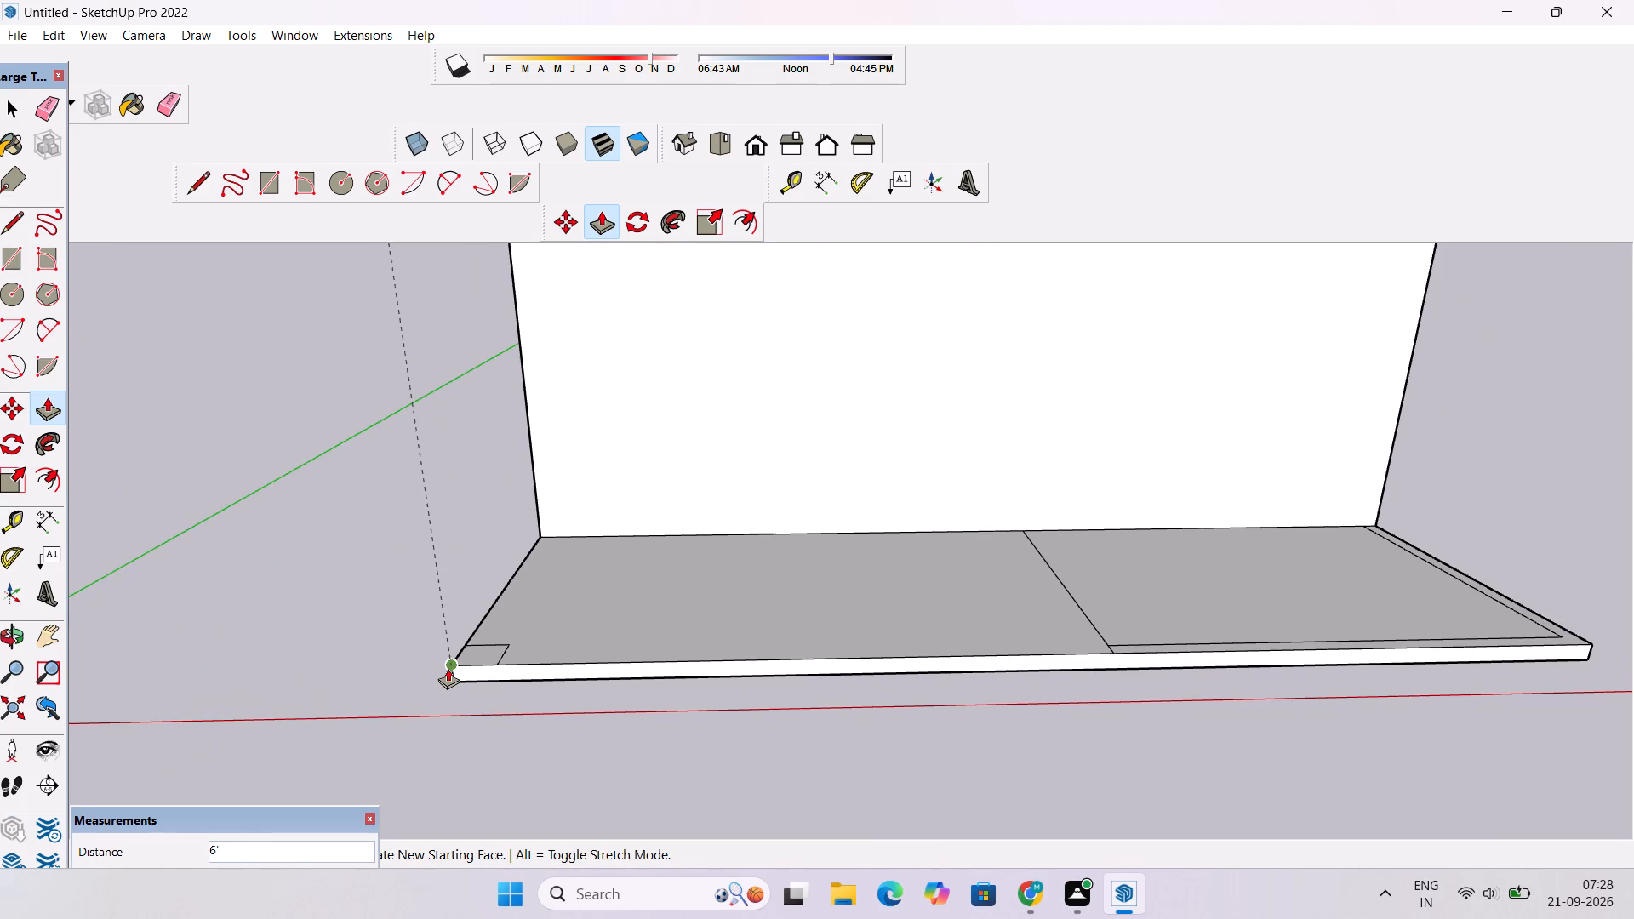
left_click(448, 668)
scroll(448, 668, "down", 3)
Examine the extended roof slab's overhang above the porch from above and from the front.
key("o")
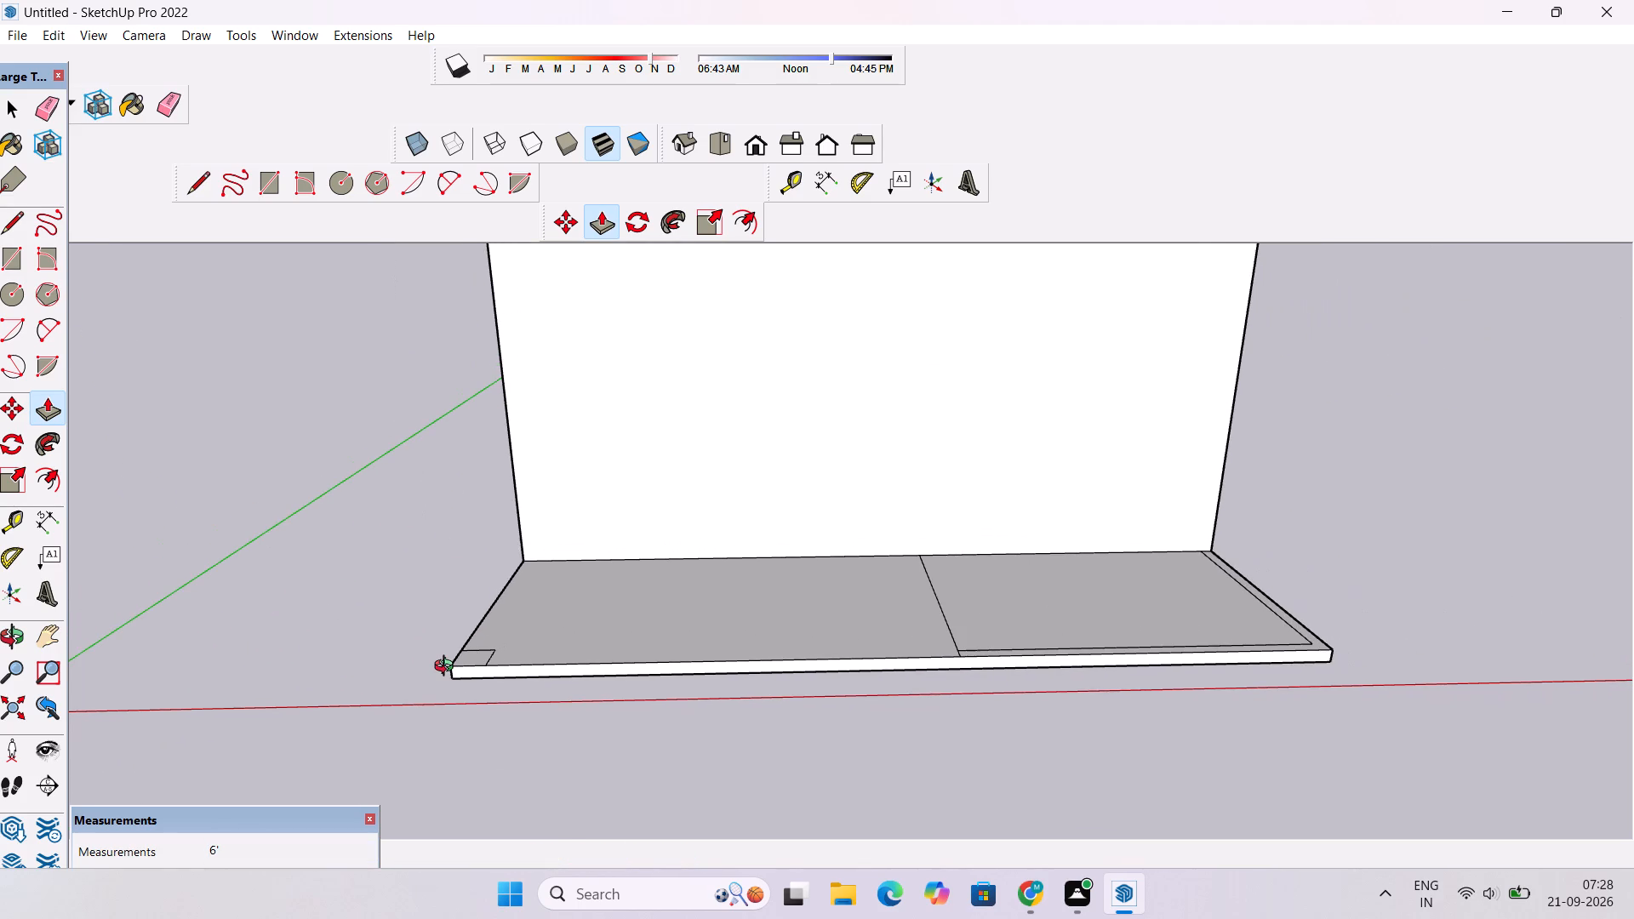
scroll(448, 668, "down", 1)
left_click_drag(500, 593, 539, 696)
scroll(523, 633, "down", 11)
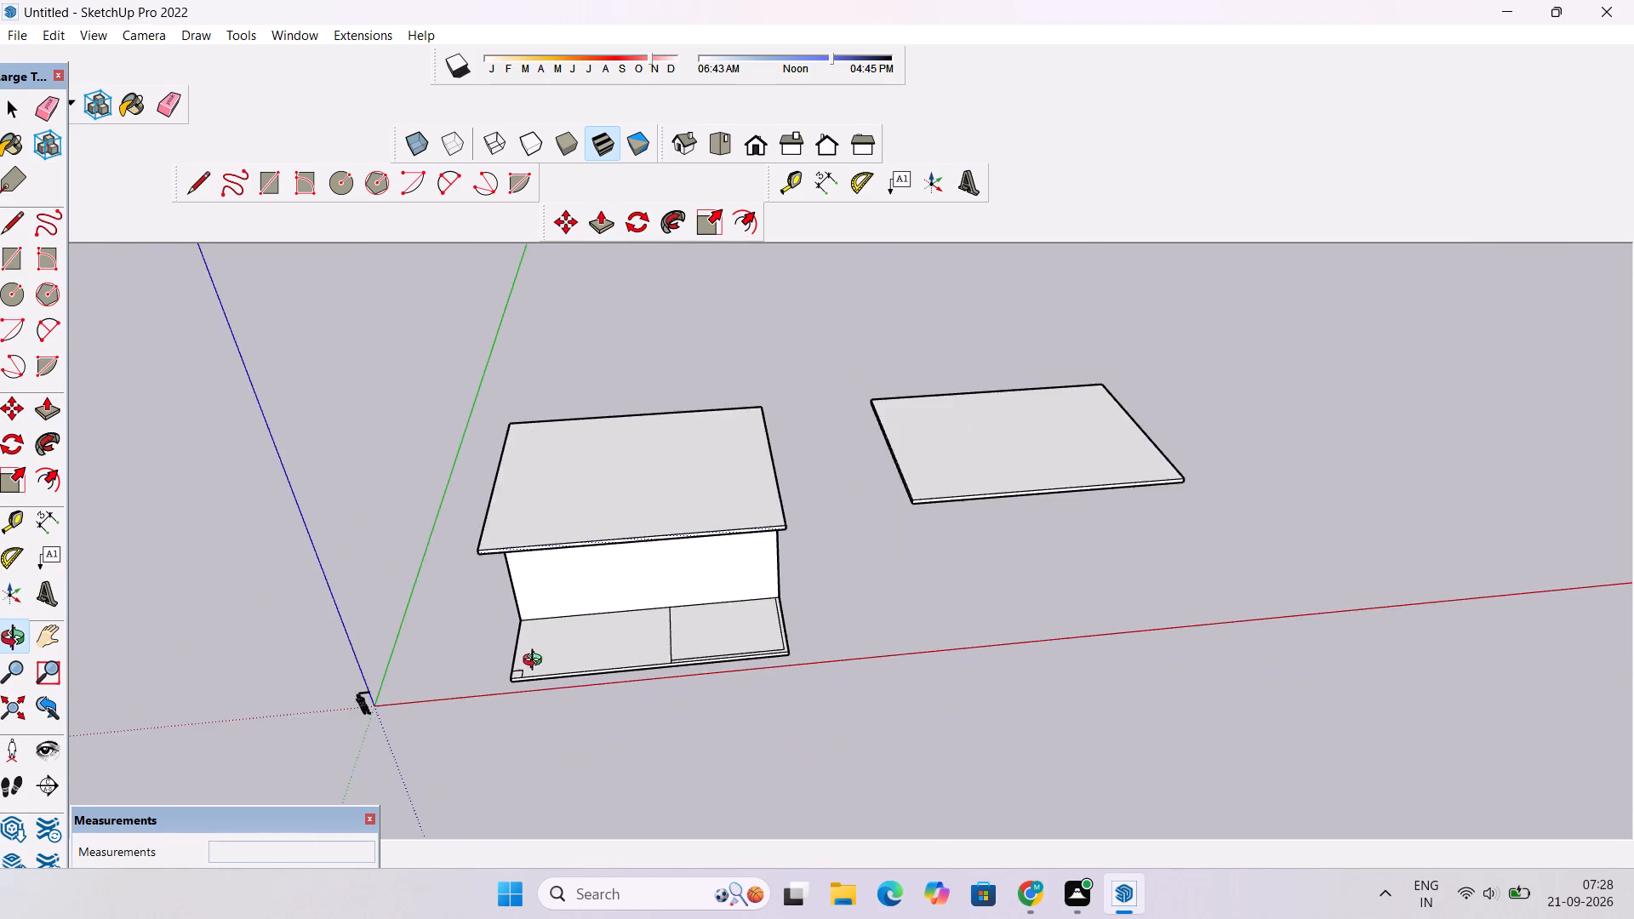
left_click_drag(614, 719, 510, 686)
scroll(529, 560, "up", 4)
left_click_drag(612, 531, 660, 437)
left_click_drag(617, 514, 671, 567)
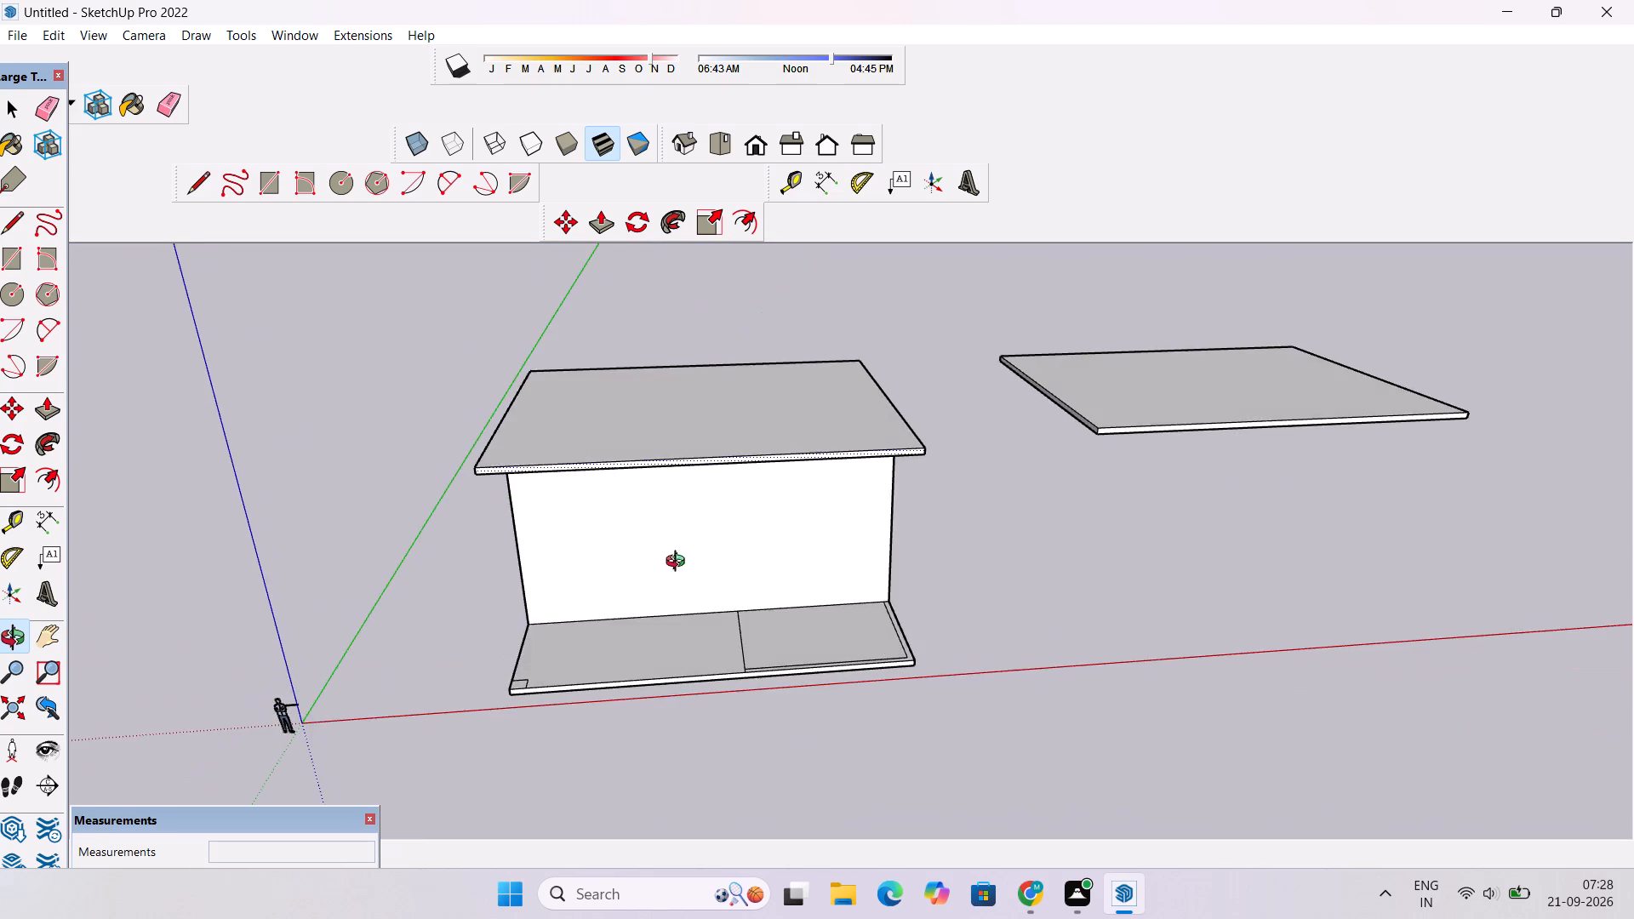
left_click_drag(679, 563, 602, 607)
scroll(595, 580, "down", 3)
left_click_drag(655, 631, 706, 796)
scroll(759, 642, "up", 4)
left_click_drag(759, 642, 595, 665, "shift")
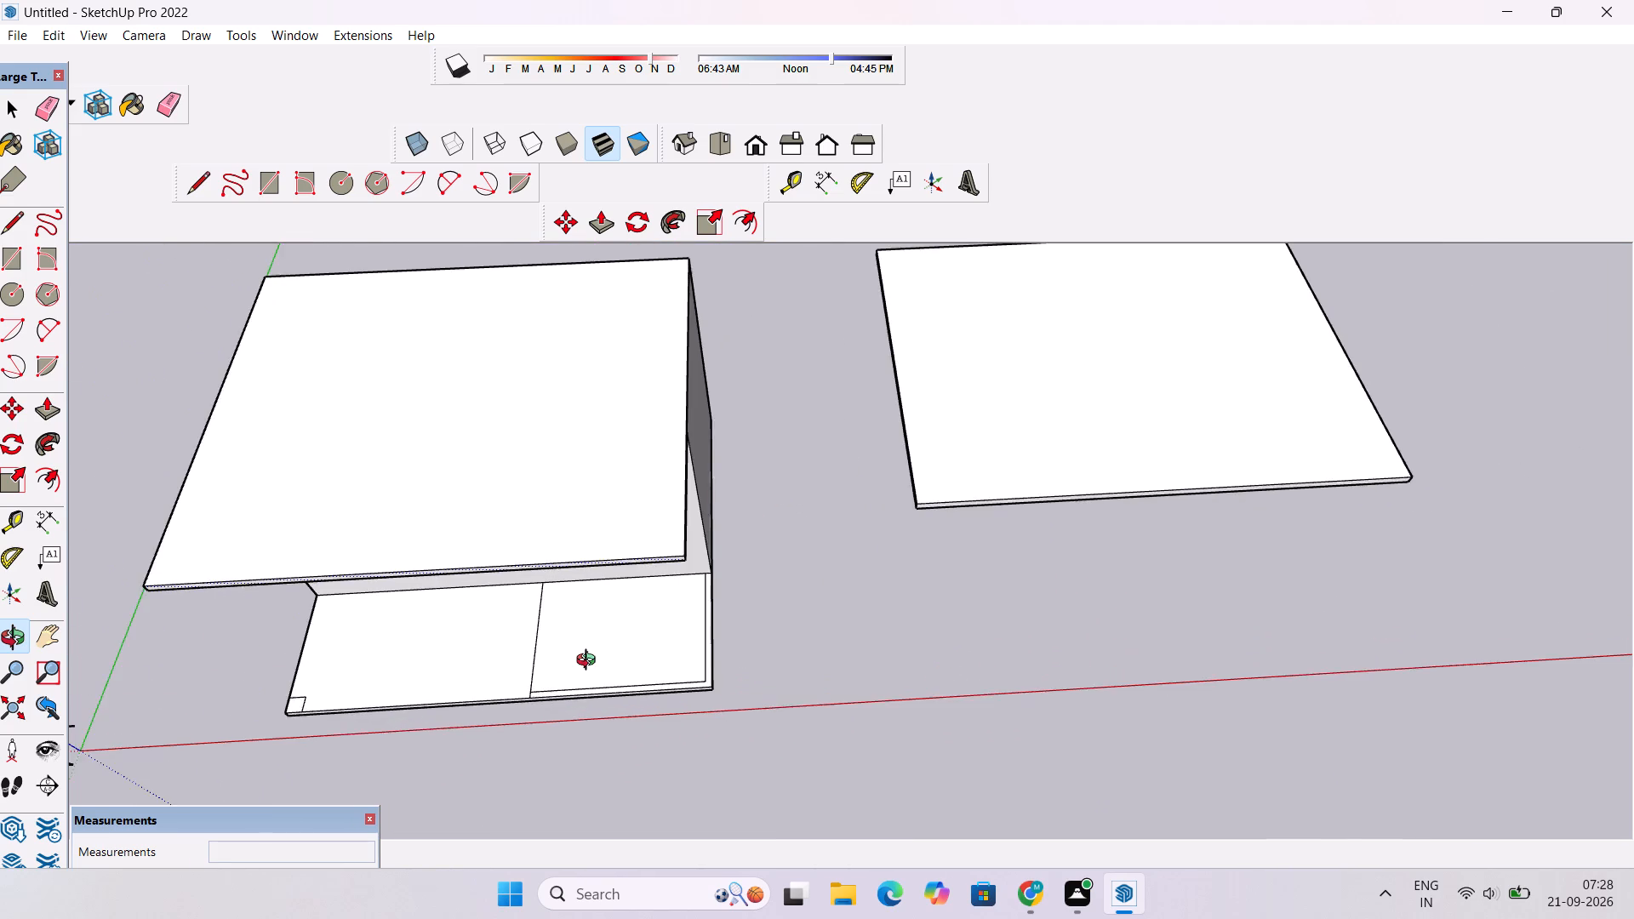
Push/Pull the L-shaped strip on the porch slab up 35' 9 15/16" to the roof slab's underside.
scroll(590, 662, "up", 2)
key("space")
key("p")
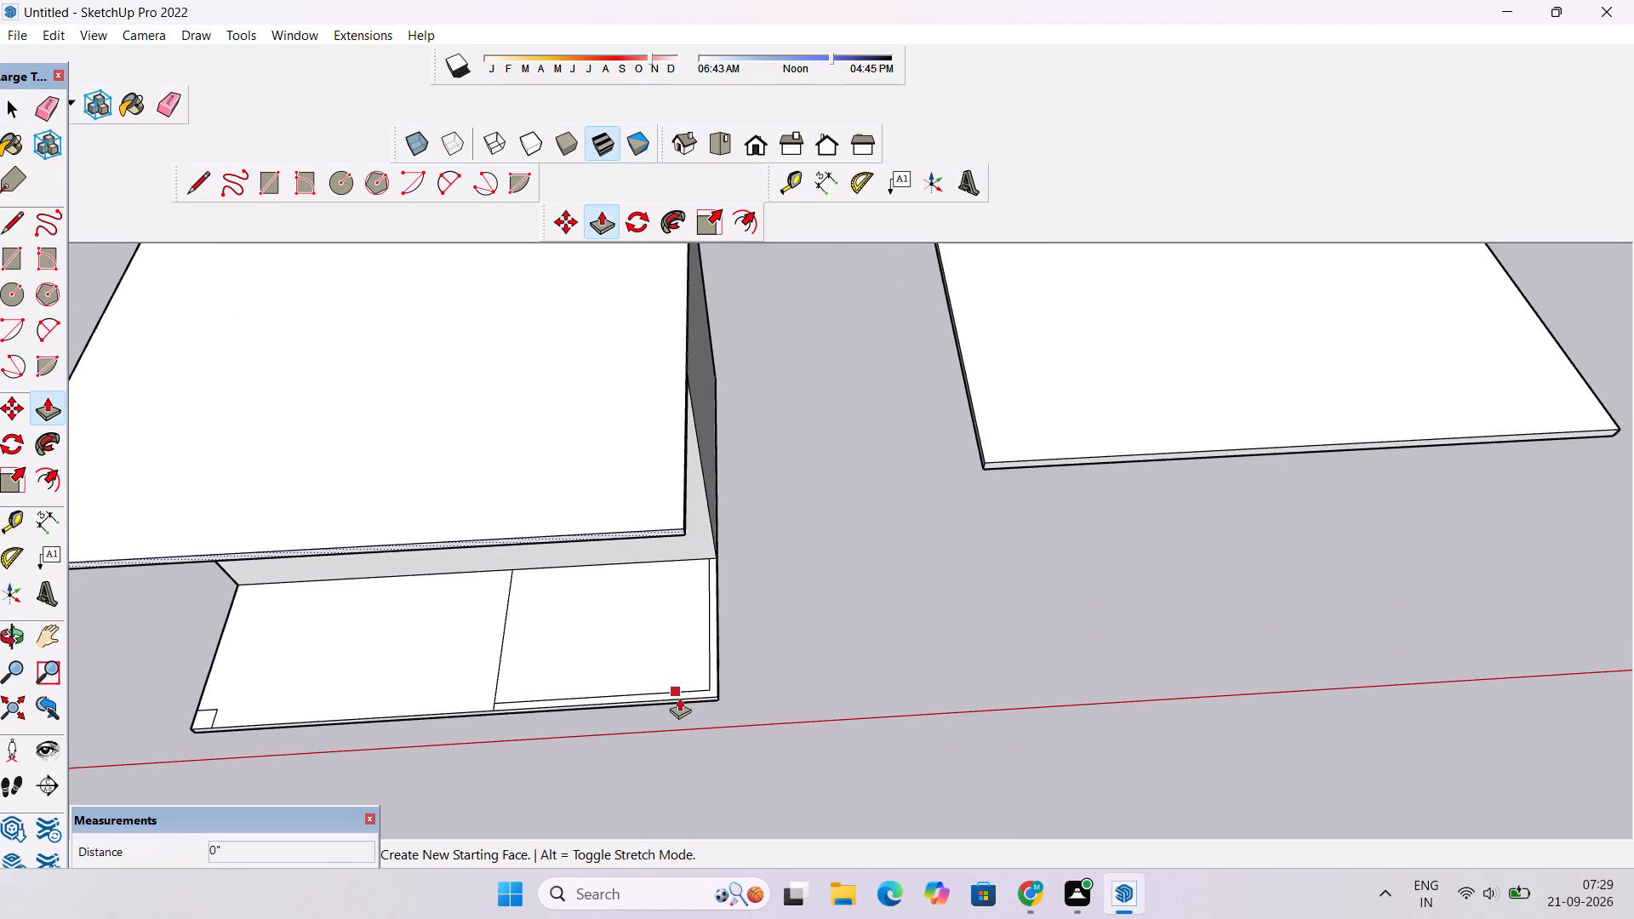
key("space")
left_click(679, 696)
key("p")
left_click(679, 696)
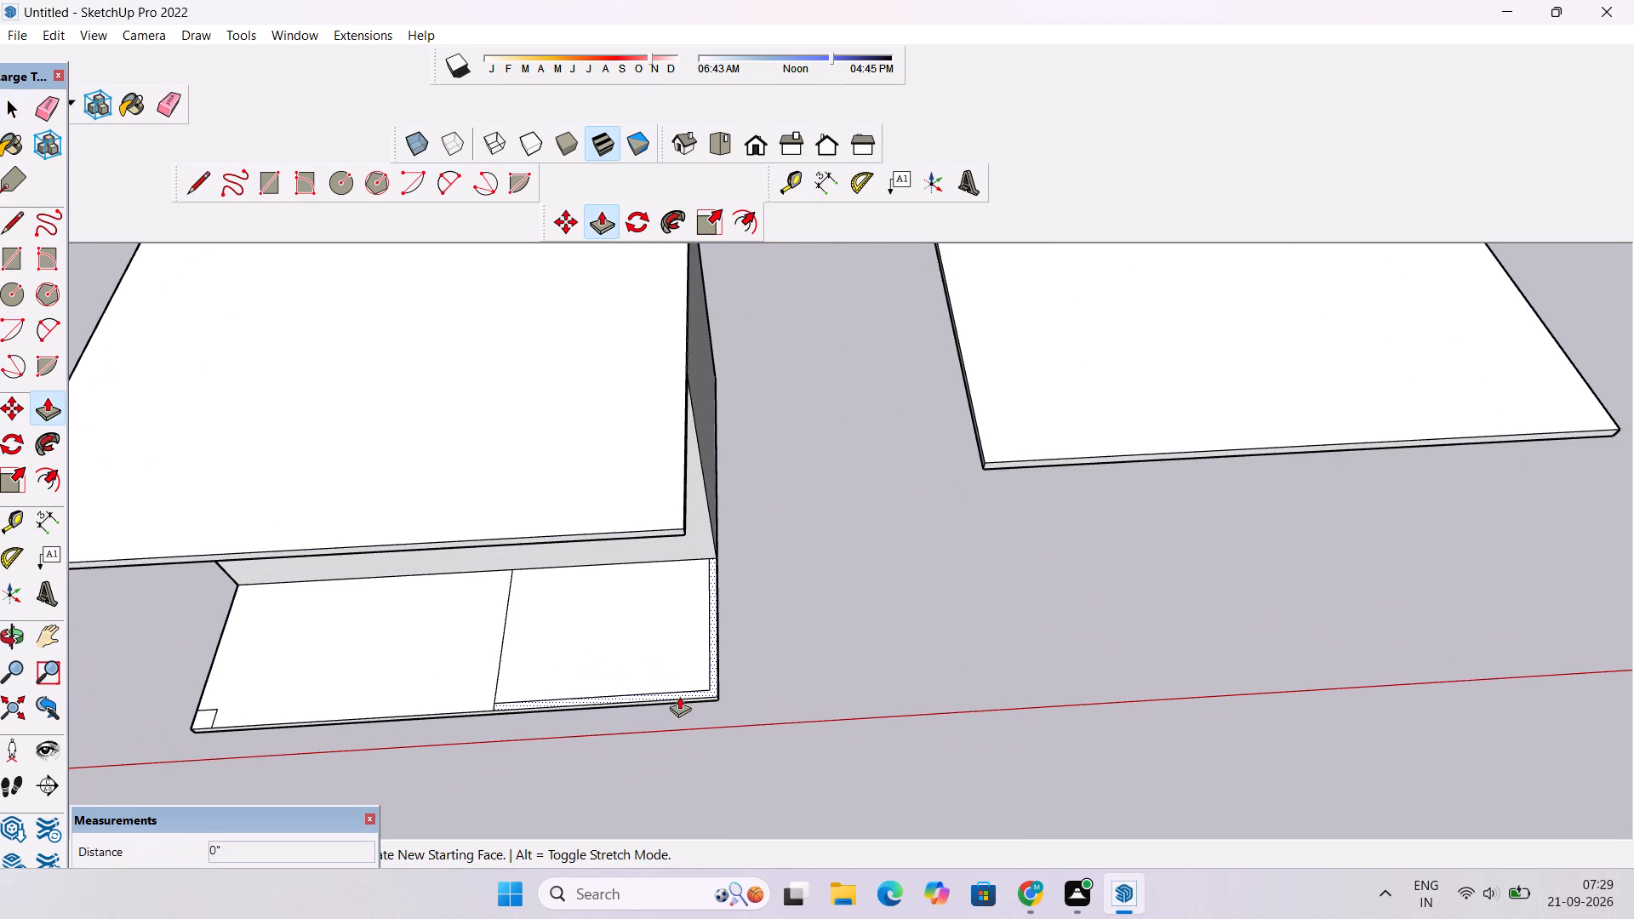
scroll(677, 665, "down", 2)
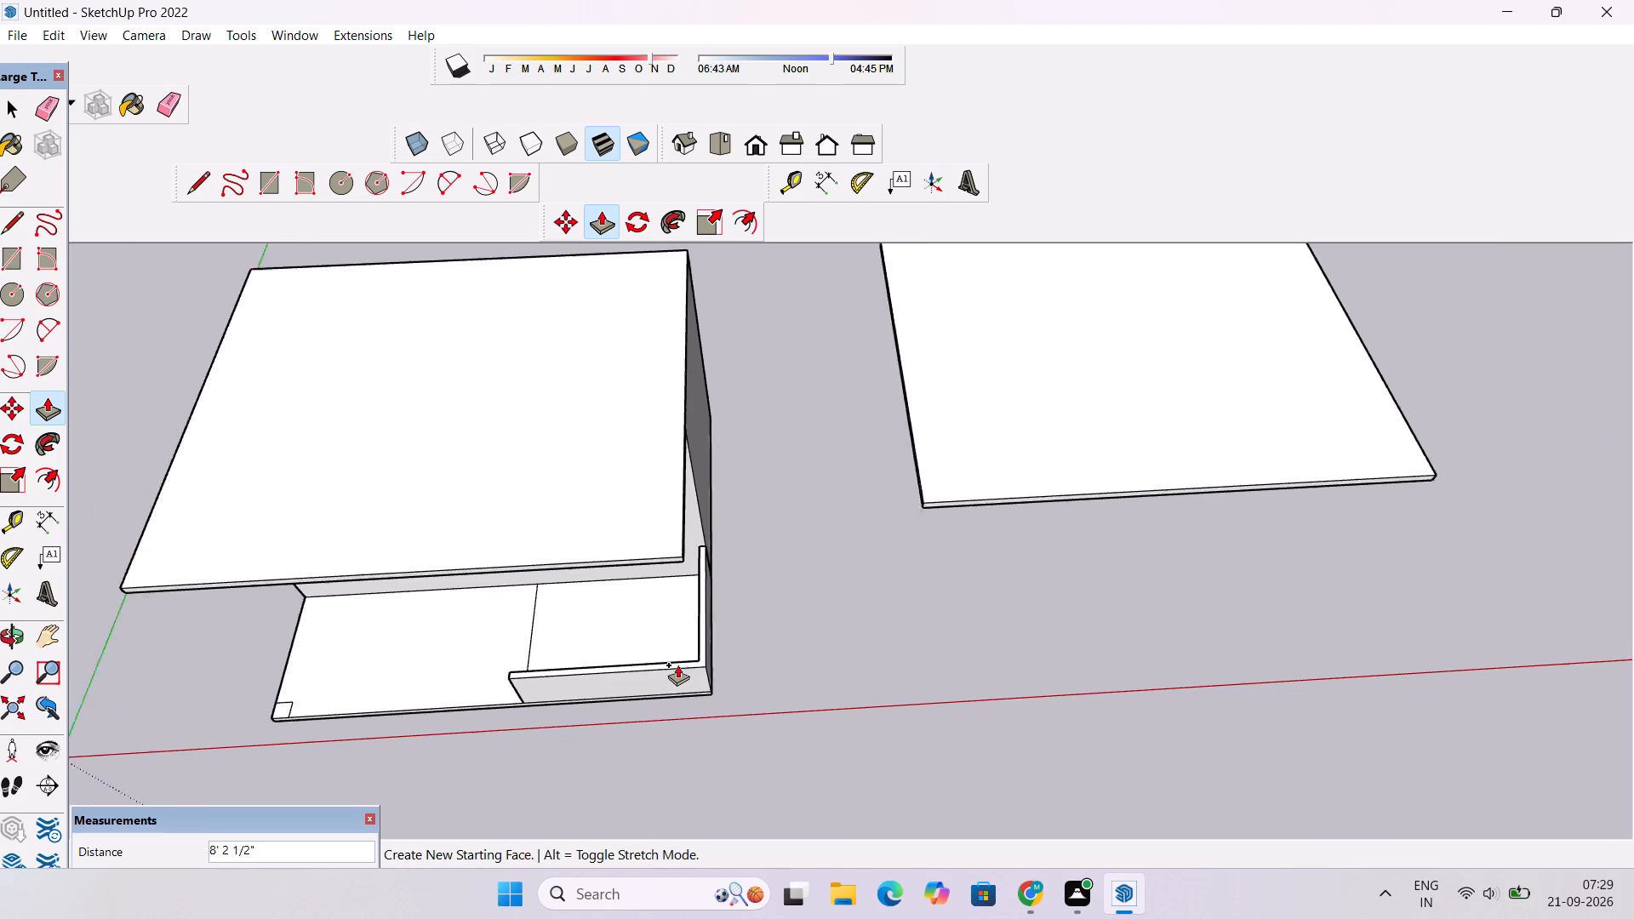
scroll(677, 665, "down", 2)
scroll(685, 597, "up", 16)
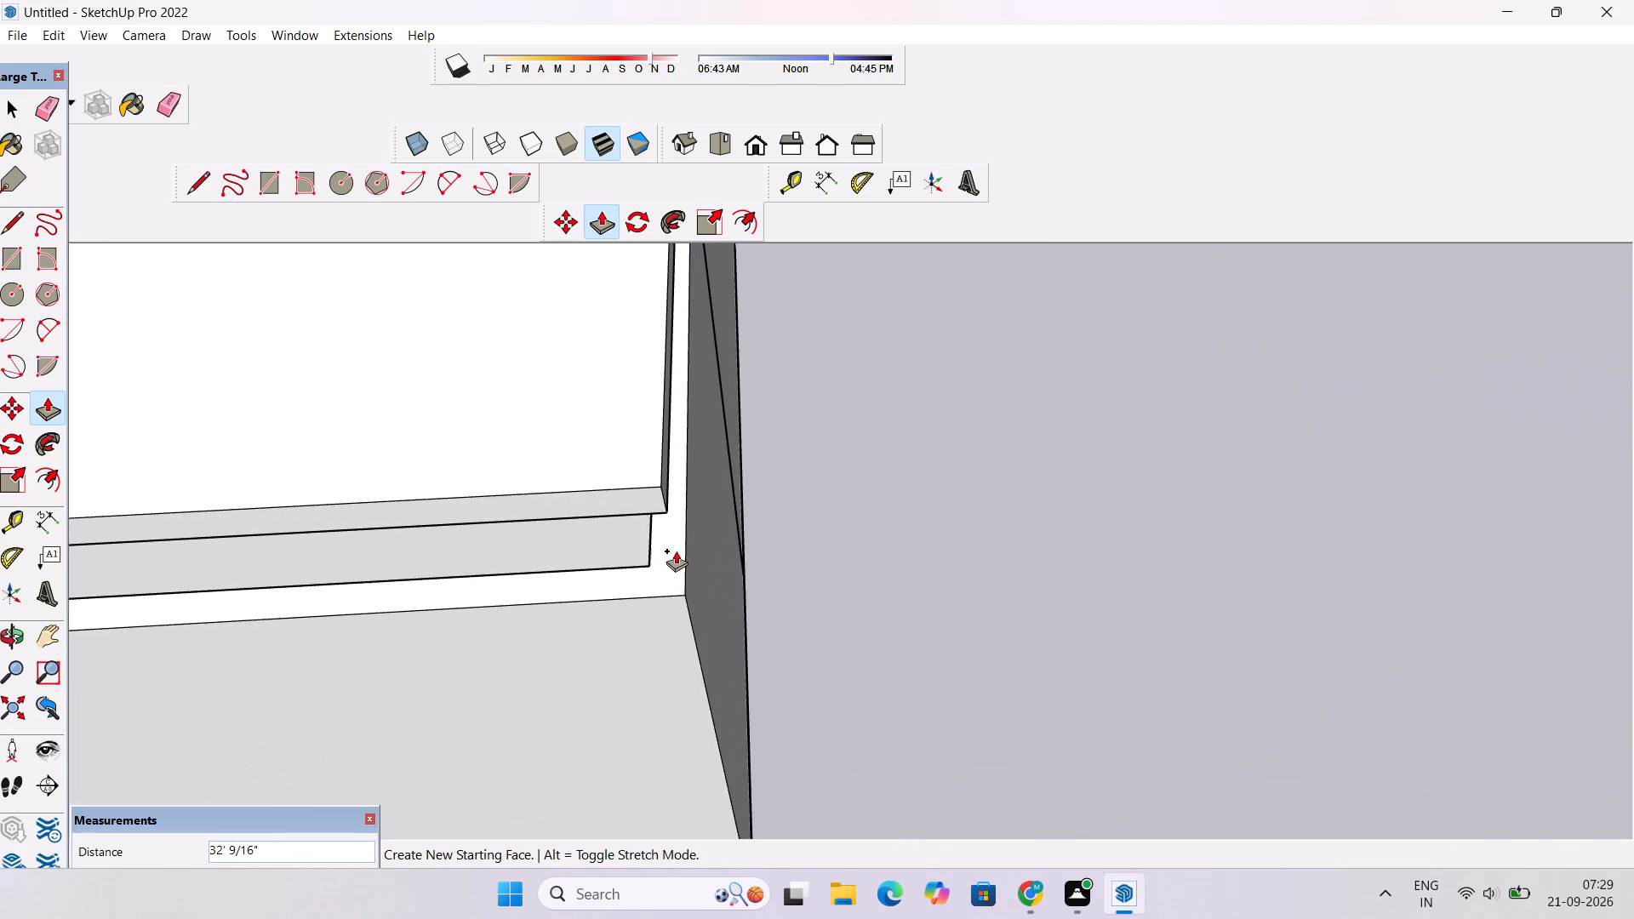
left_click(667, 511)
scroll(682, 517, "down", 6)
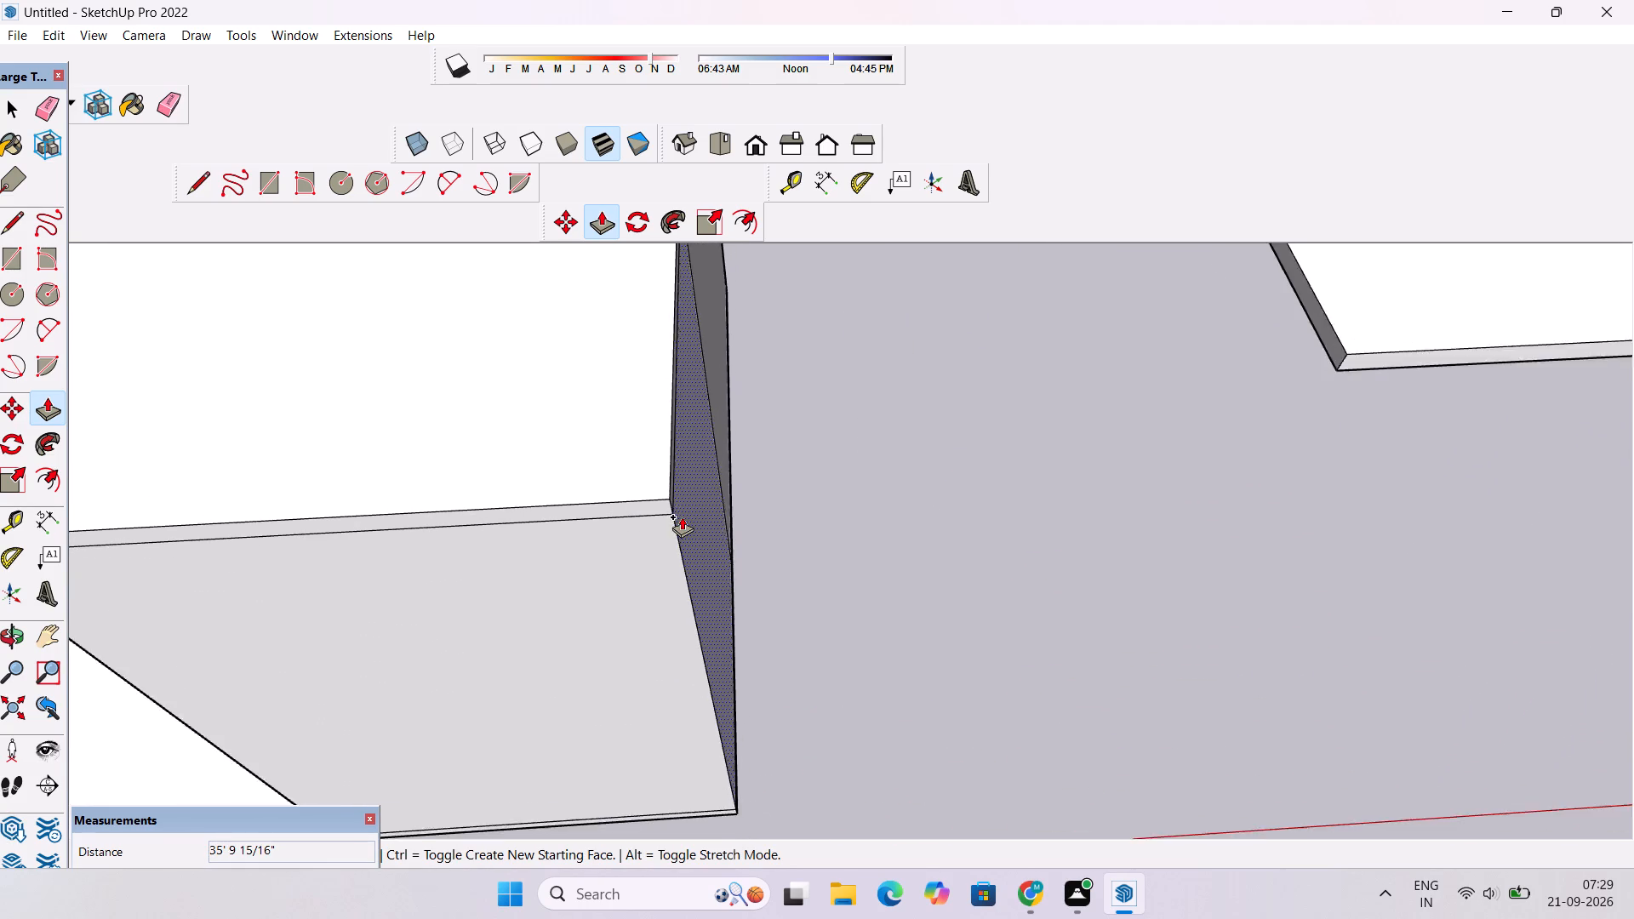
scroll(682, 517, "down", 3)
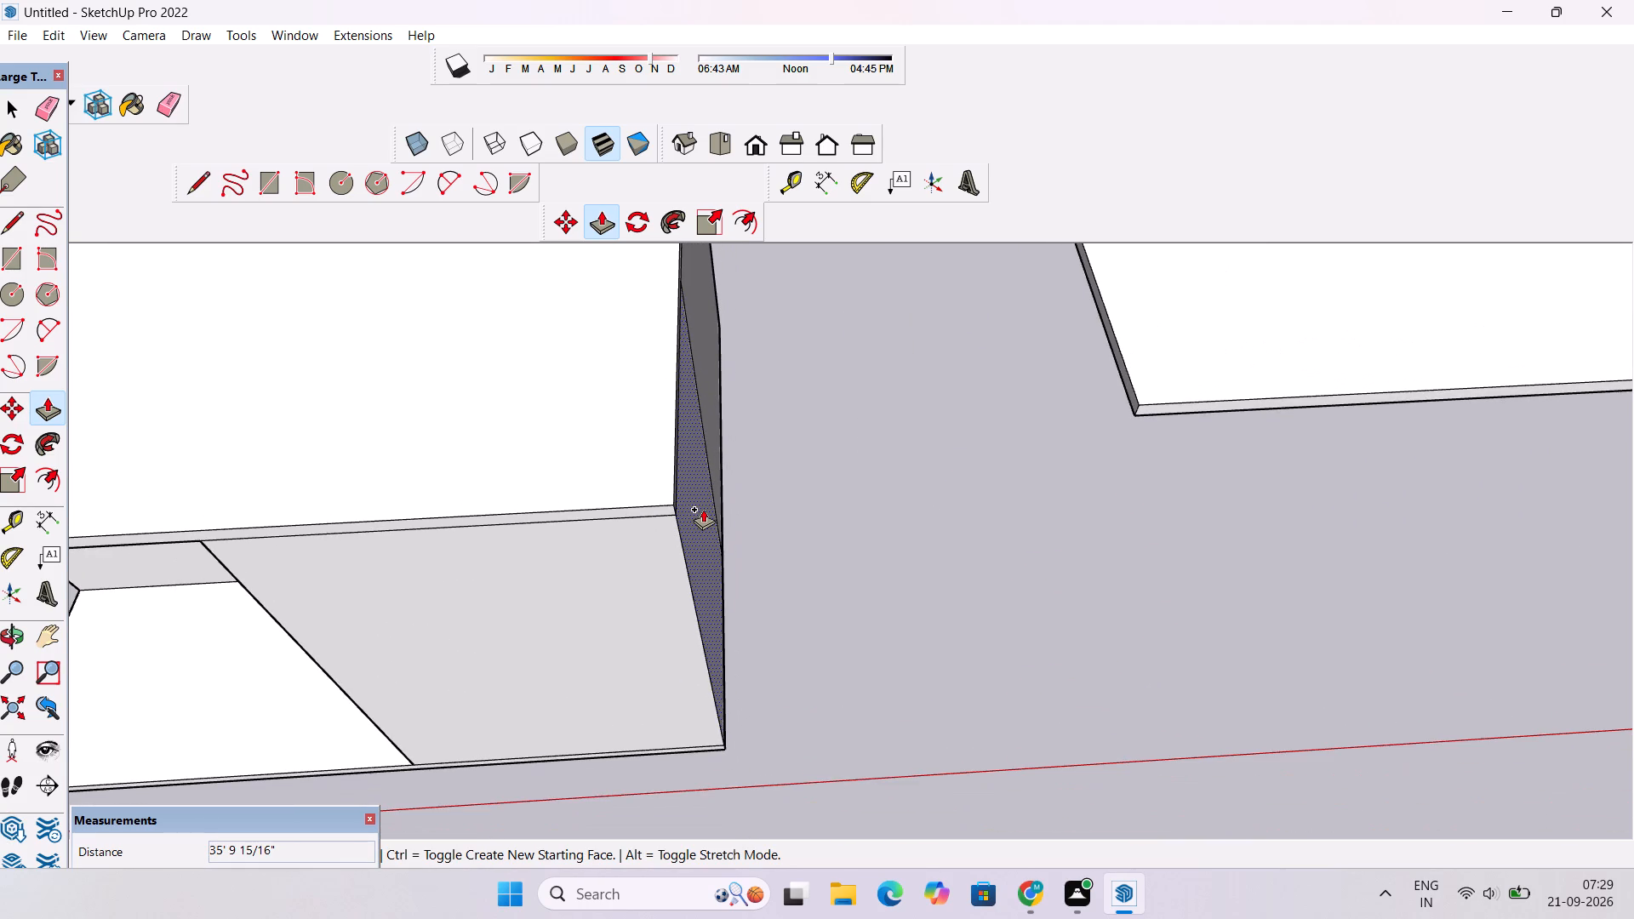
key("space")
Examine how the raised porch walls meet the roof slab from the front and above.
key("o")
left_click_drag(759, 642, 755, 596)
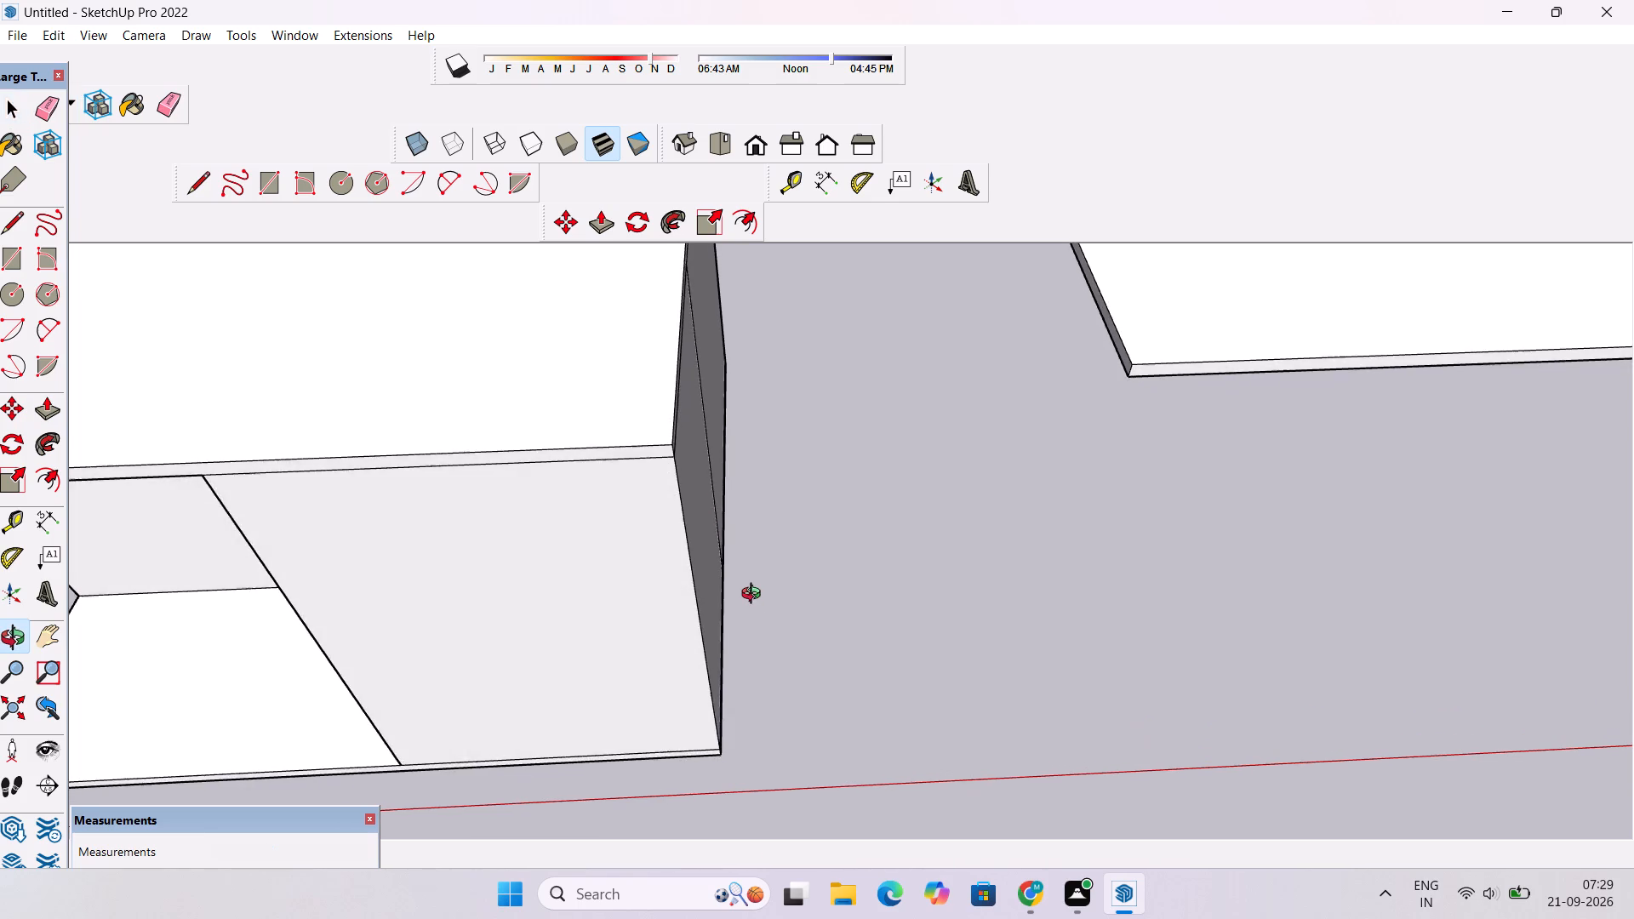
scroll(755, 596, "down", 5)
left_click_drag(631, 658, 779, 734, "shift")
scroll(717, 694, "down", 6)
left_click_drag(734, 703, 727, 602)
scroll(727, 597, "up", 10)
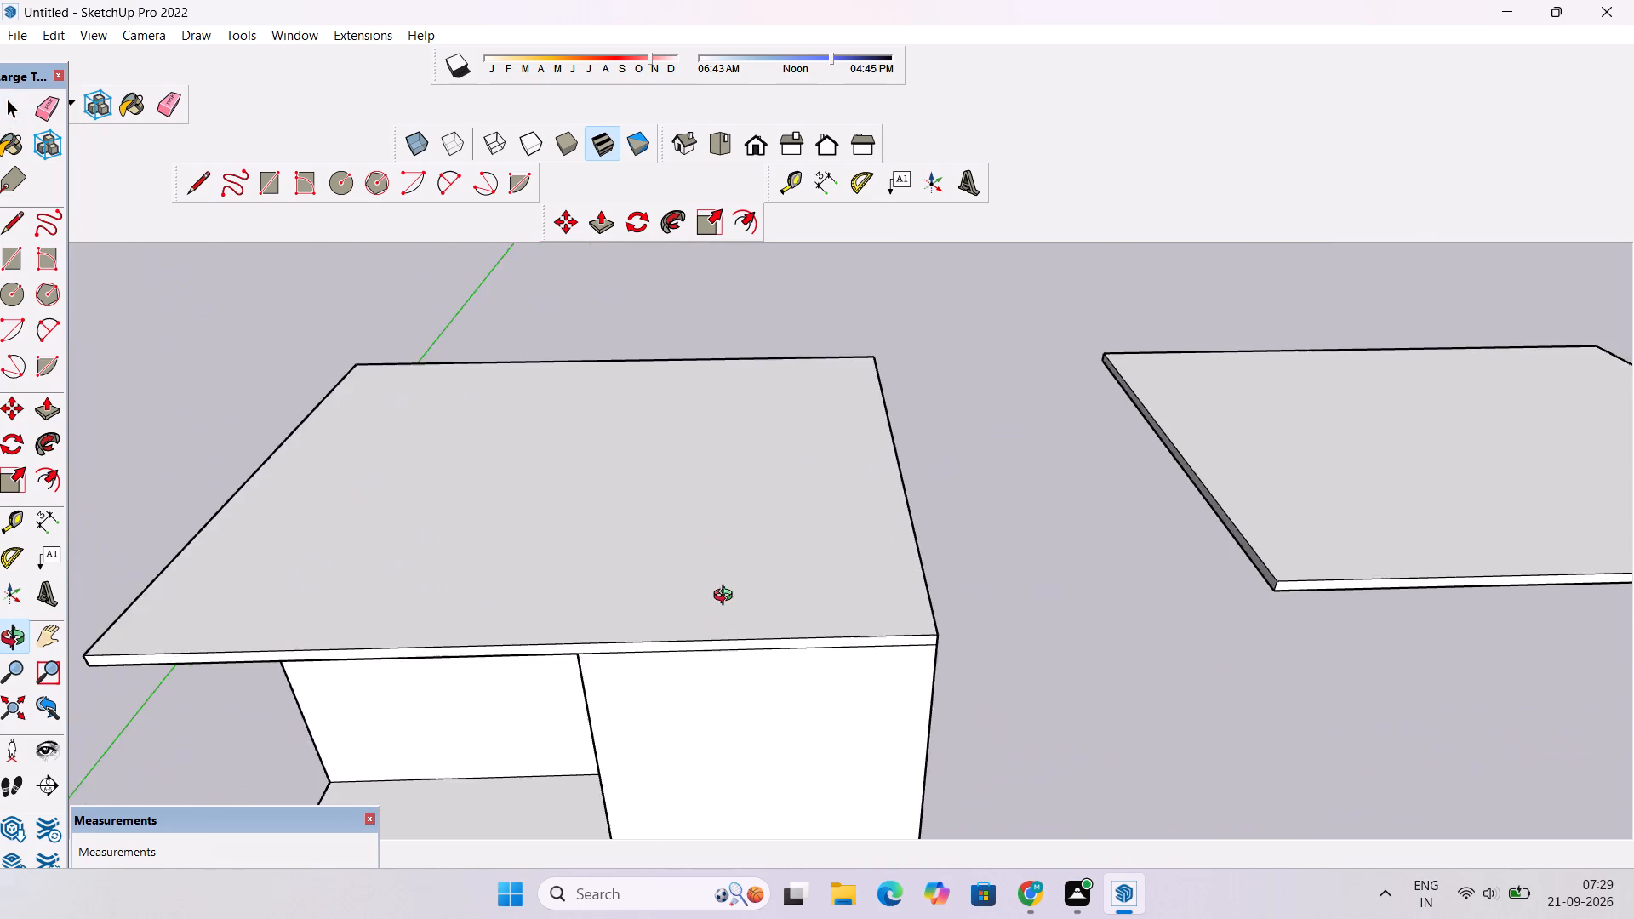
left_click_drag(733, 628, 751, 715)
scroll(744, 698, "down", 5)
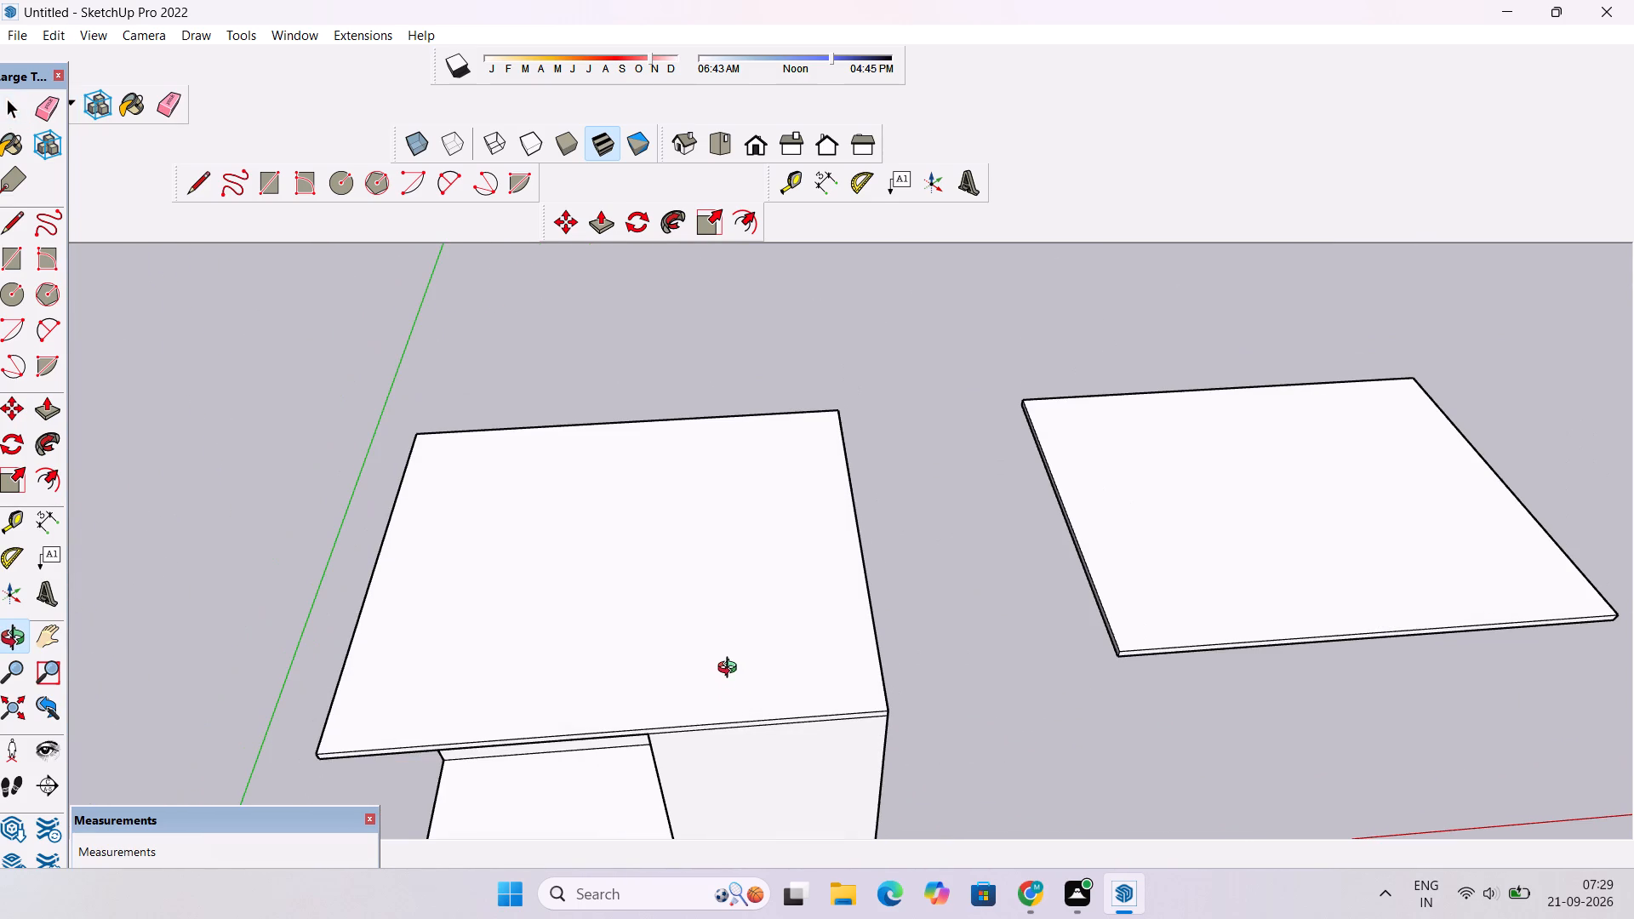
Place a guide line on the roof slab's top face, 1.5' in from its front edge.
left_click_drag(731, 670, 724, 713)
scroll(719, 693, "down", 3)
left_click_drag(718, 670, 712, 814)
scroll(694, 725, "up", 4)
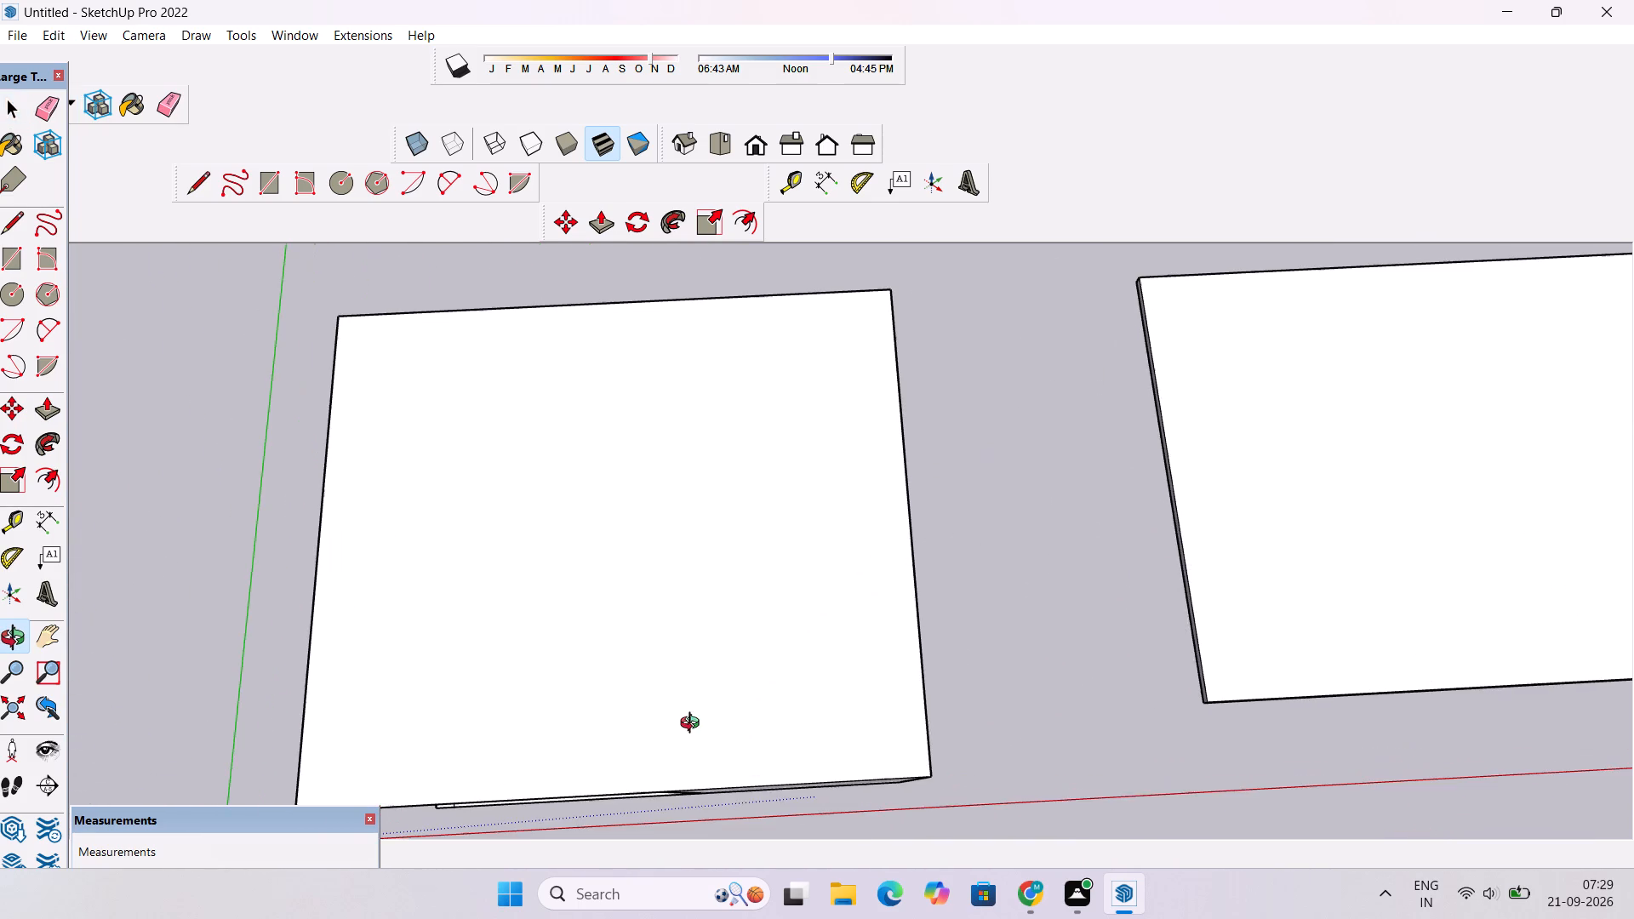
scroll(694, 725, "up", 1)
left_click_drag(496, 630, 551, 592)
left_click_drag(584, 689, 486, 688)
left_click_drag(482, 674, 544, 619)
scroll(559, 649, "up", 1)
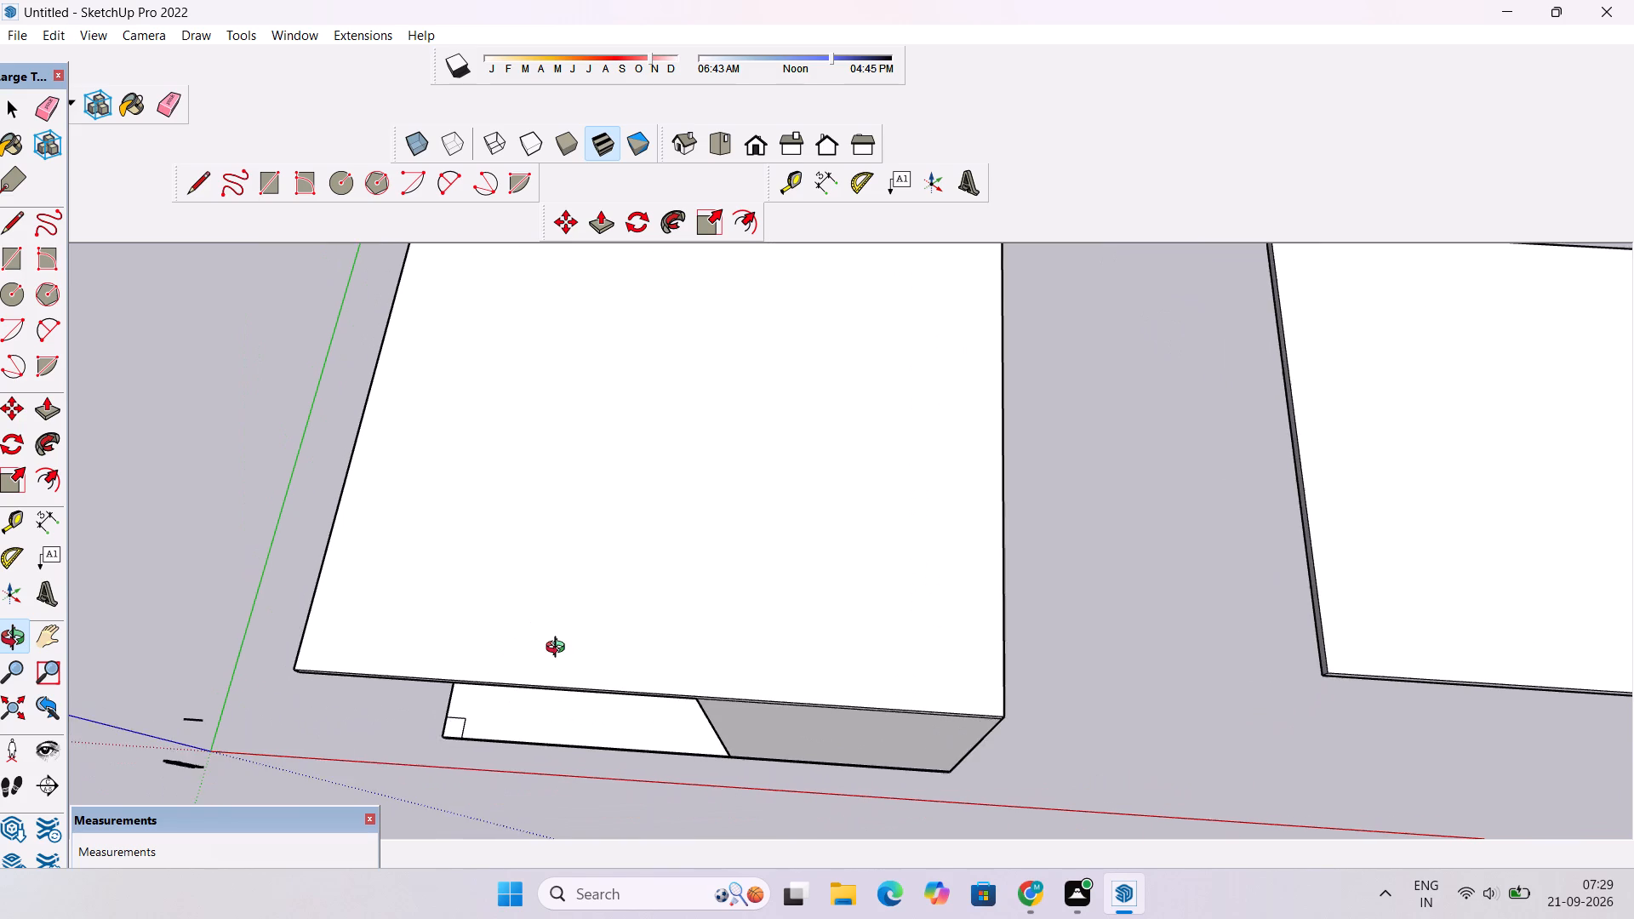
scroll(559, 649, "up", 1)
left_click_drag(568, 649, 586, 655, "shift")
key("t")
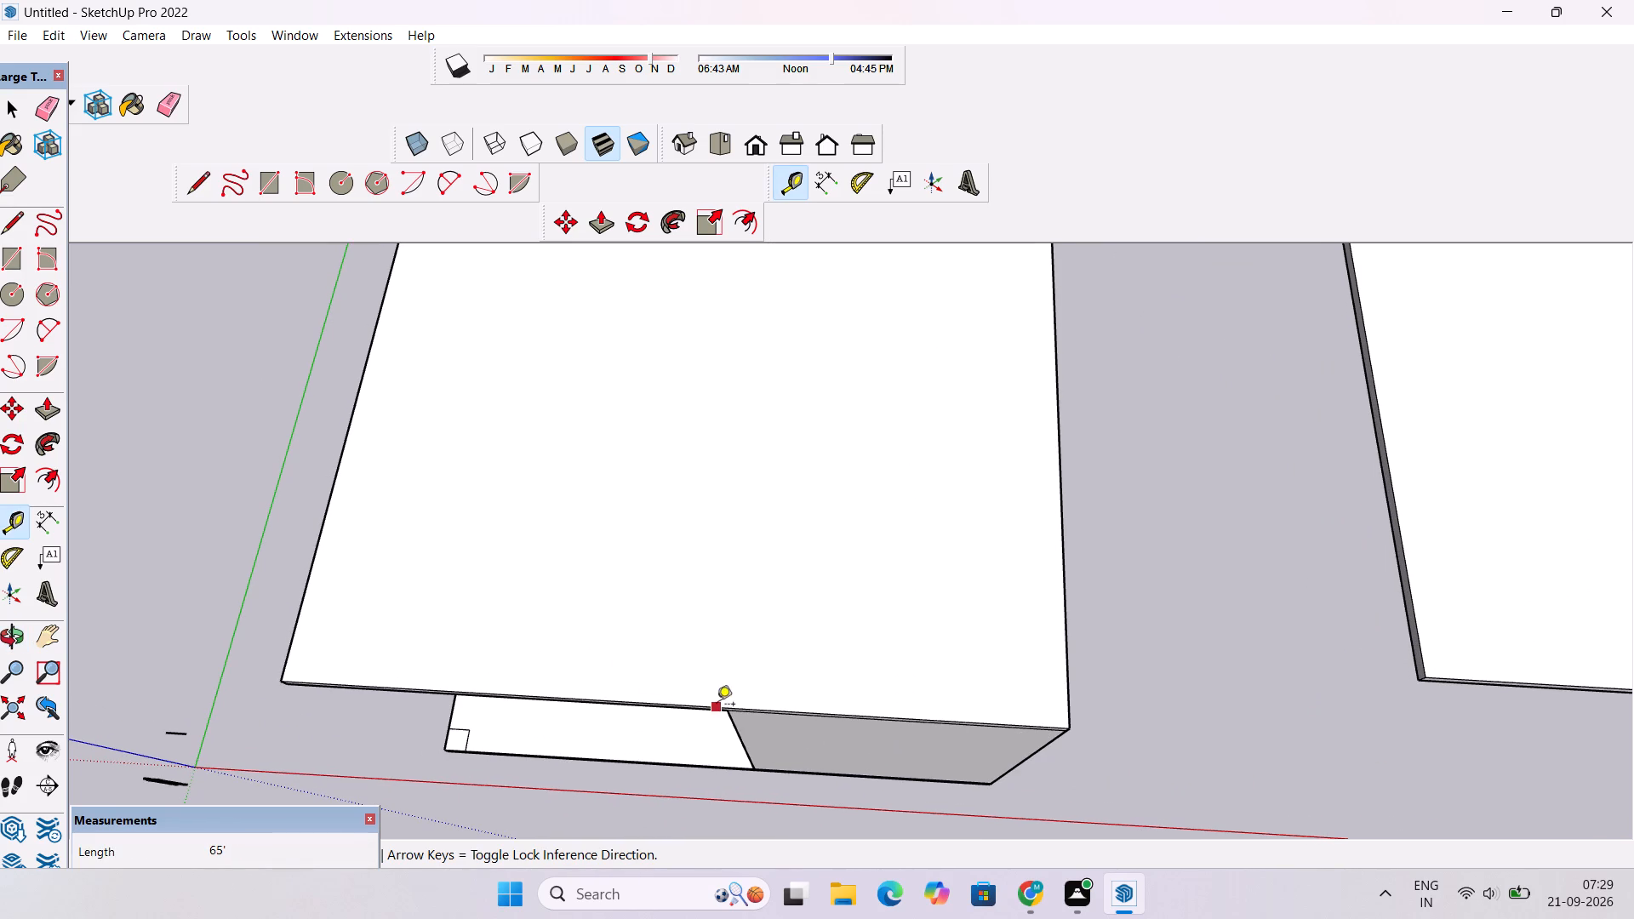
left_click(672, 706)
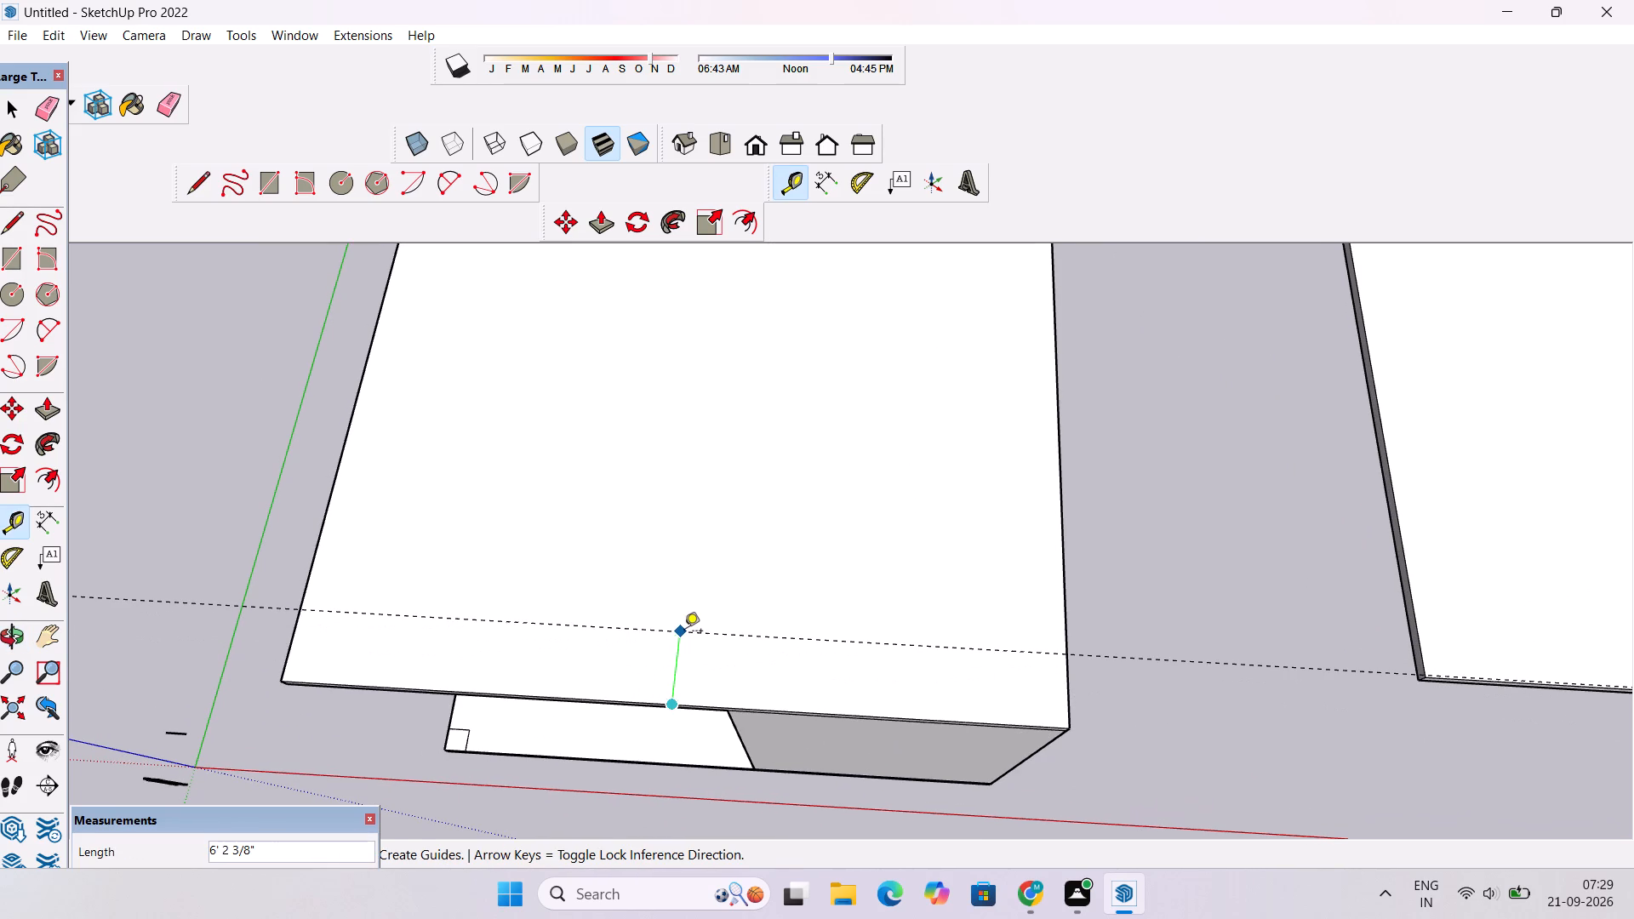
type("1.5'")
key("Return")
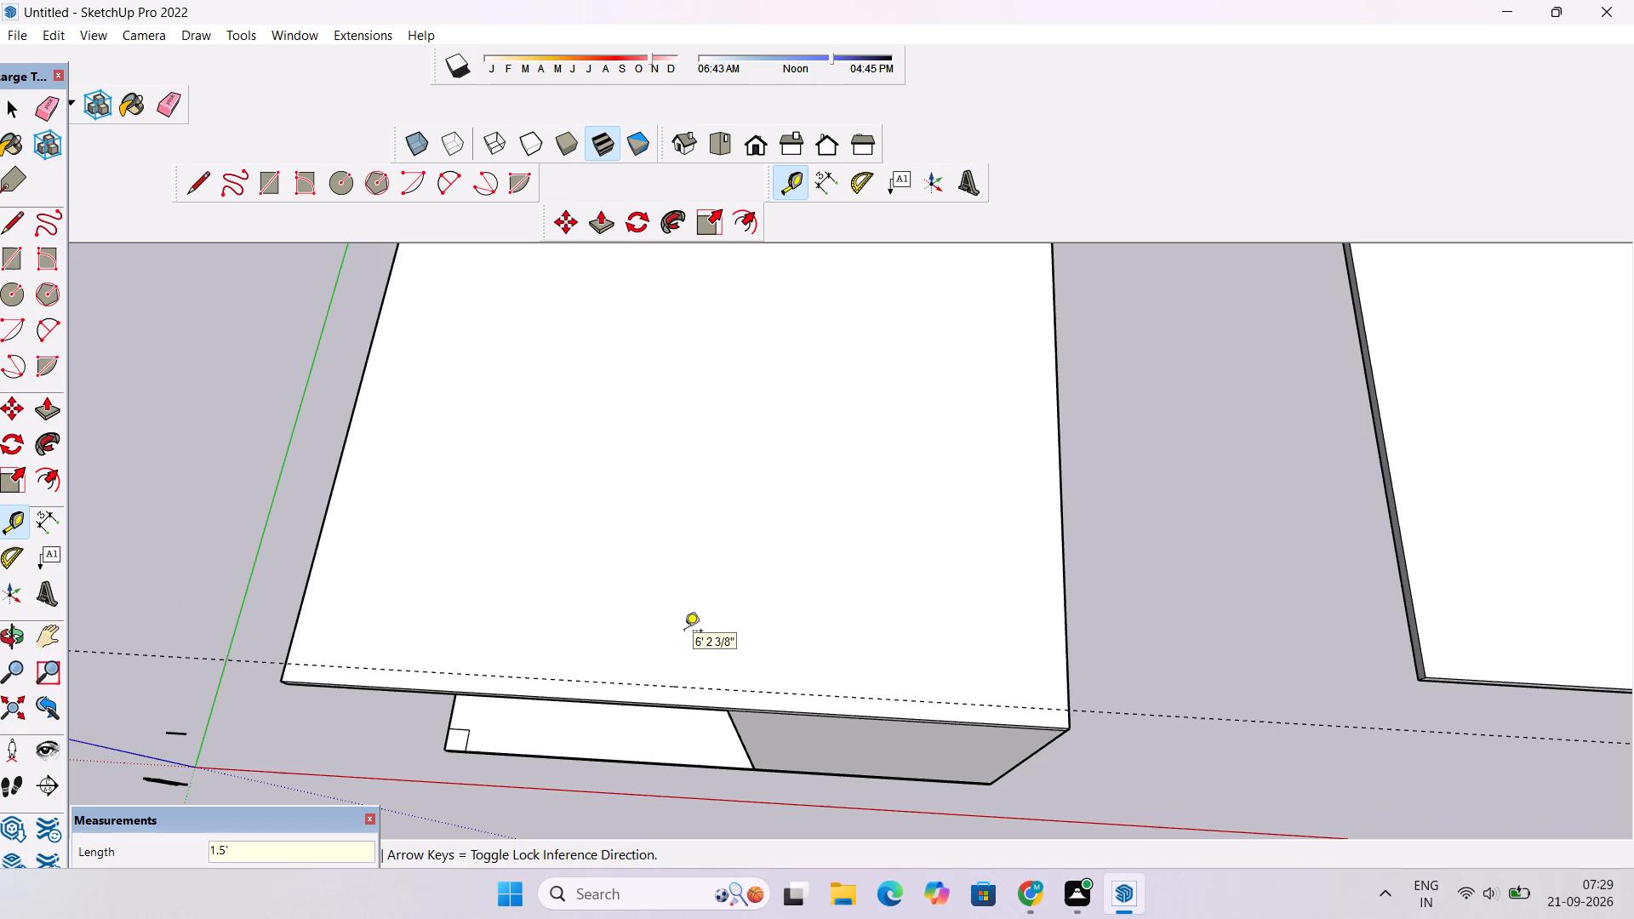
Place guide lines 1.5' in from the right, rear and left edges of the roof slab's top face.
scroll(745, 748, "down", 7)
scroll(832, 537, "up", 4)
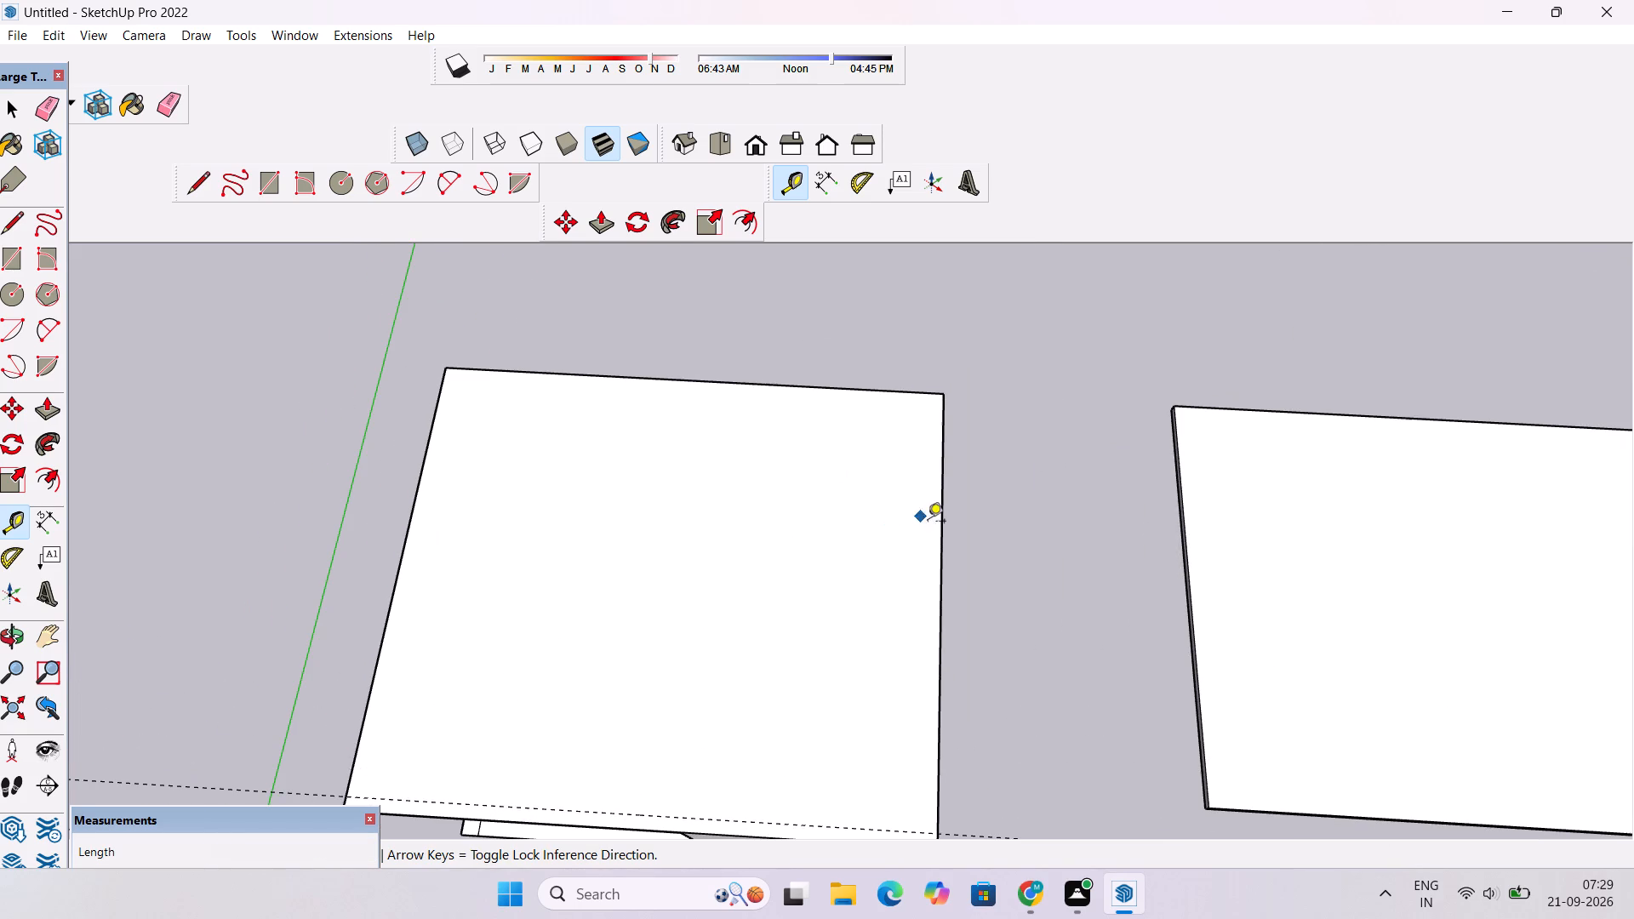
left_click(940, 651)
type("1.5'")
key("Return")
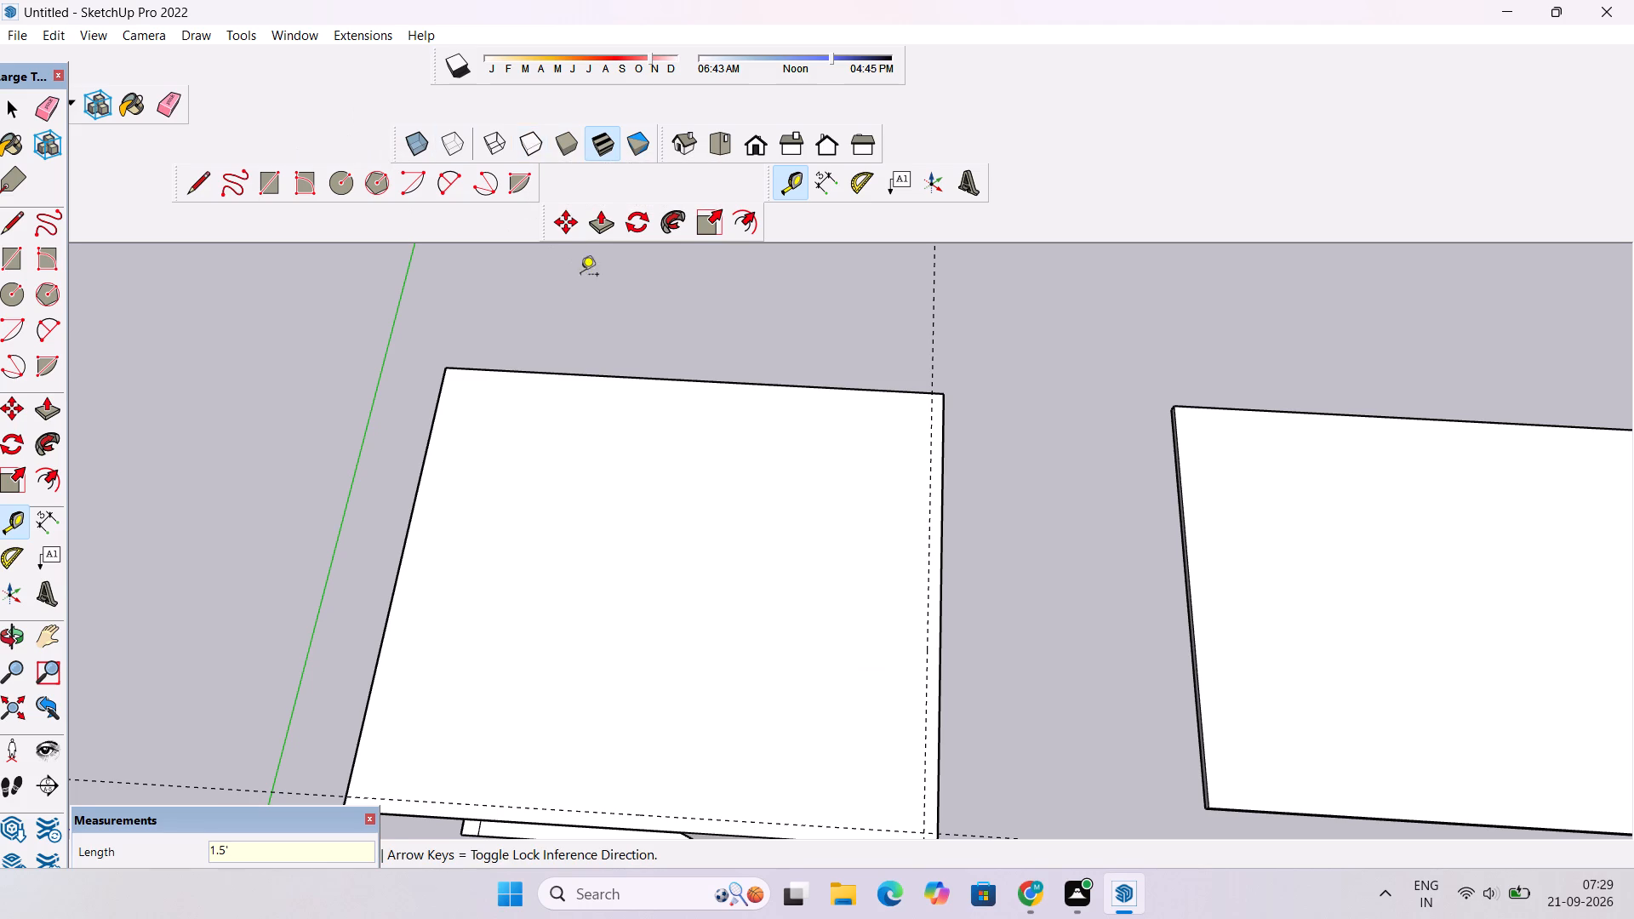
left_click(693, 381)
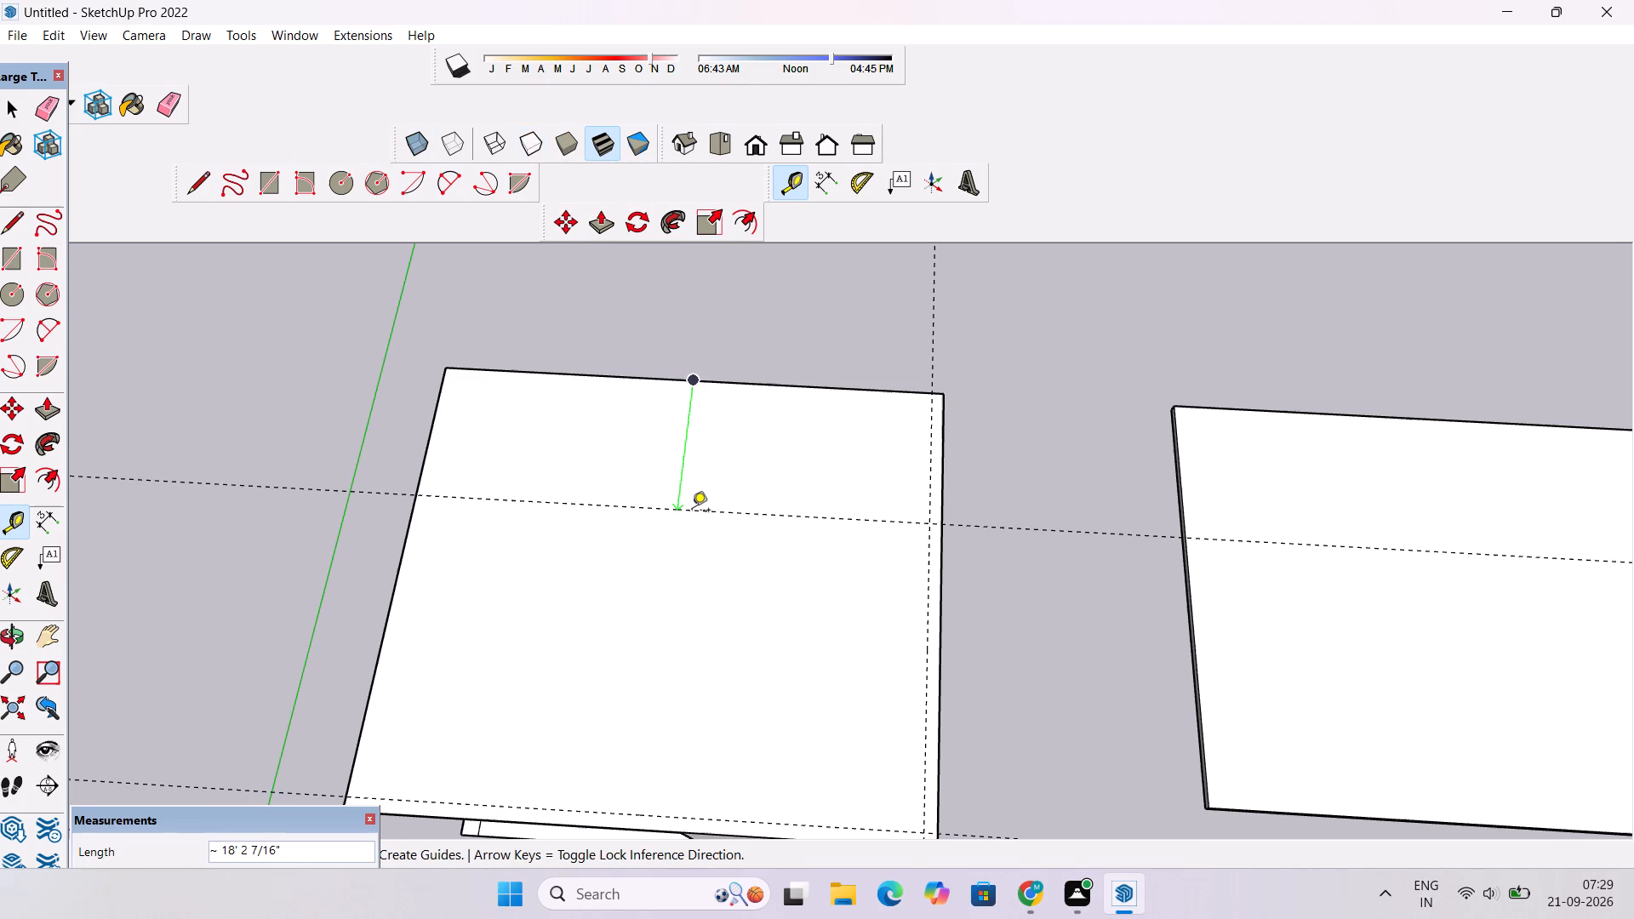
type("1.5'")
key("Return")
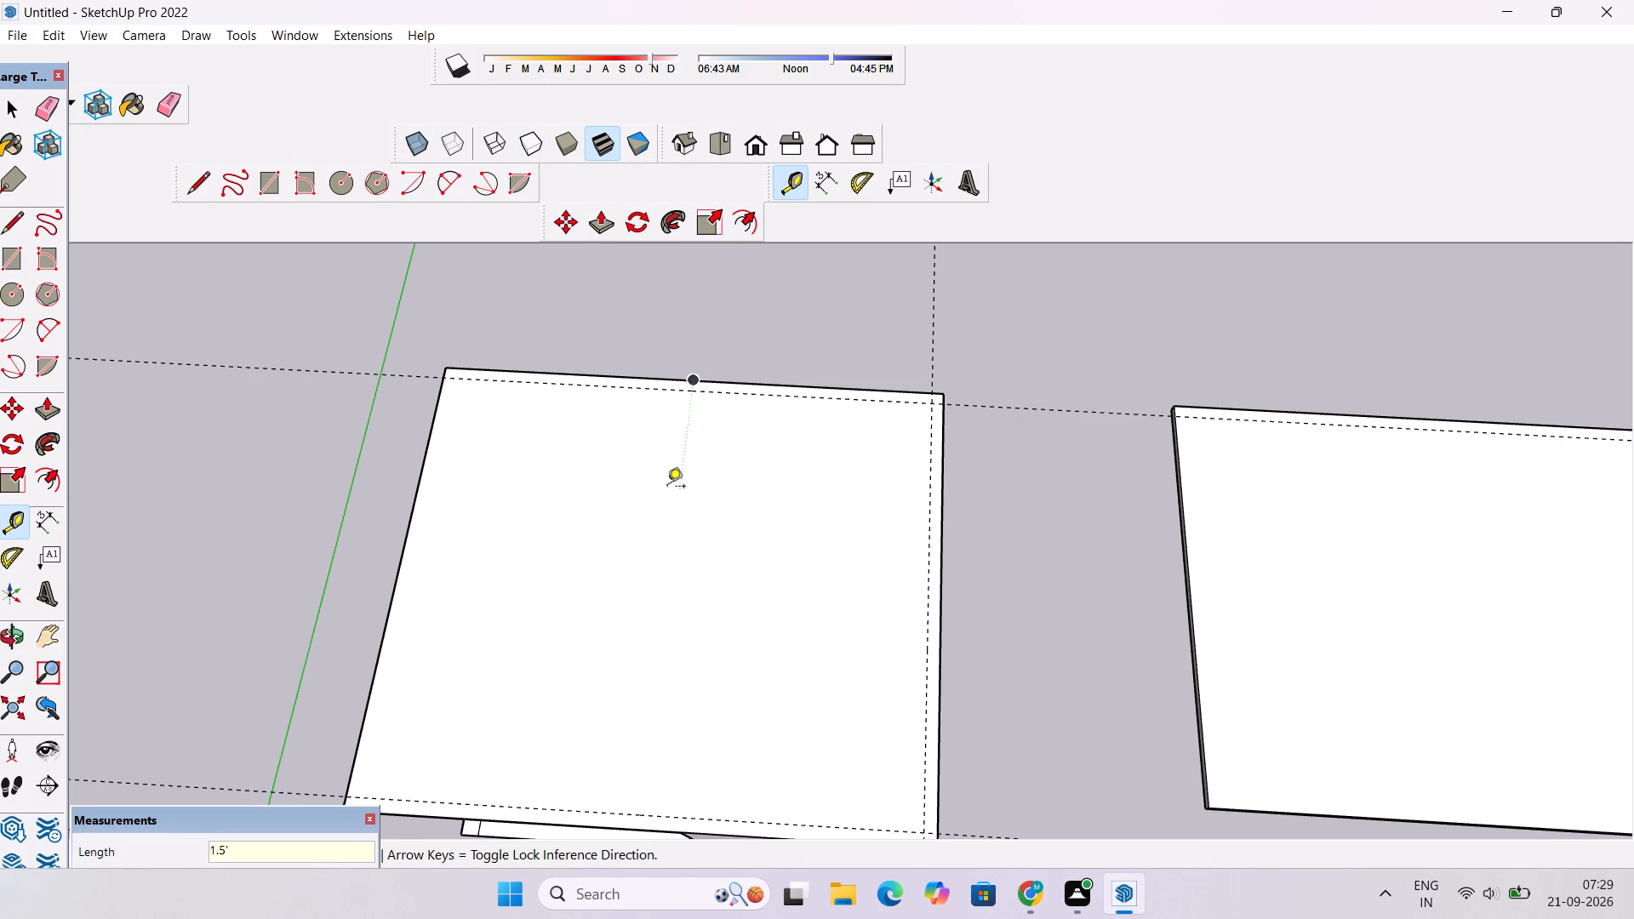
scroll(667, 488, "down", 4)
scroll(509, 575, "up", 2)
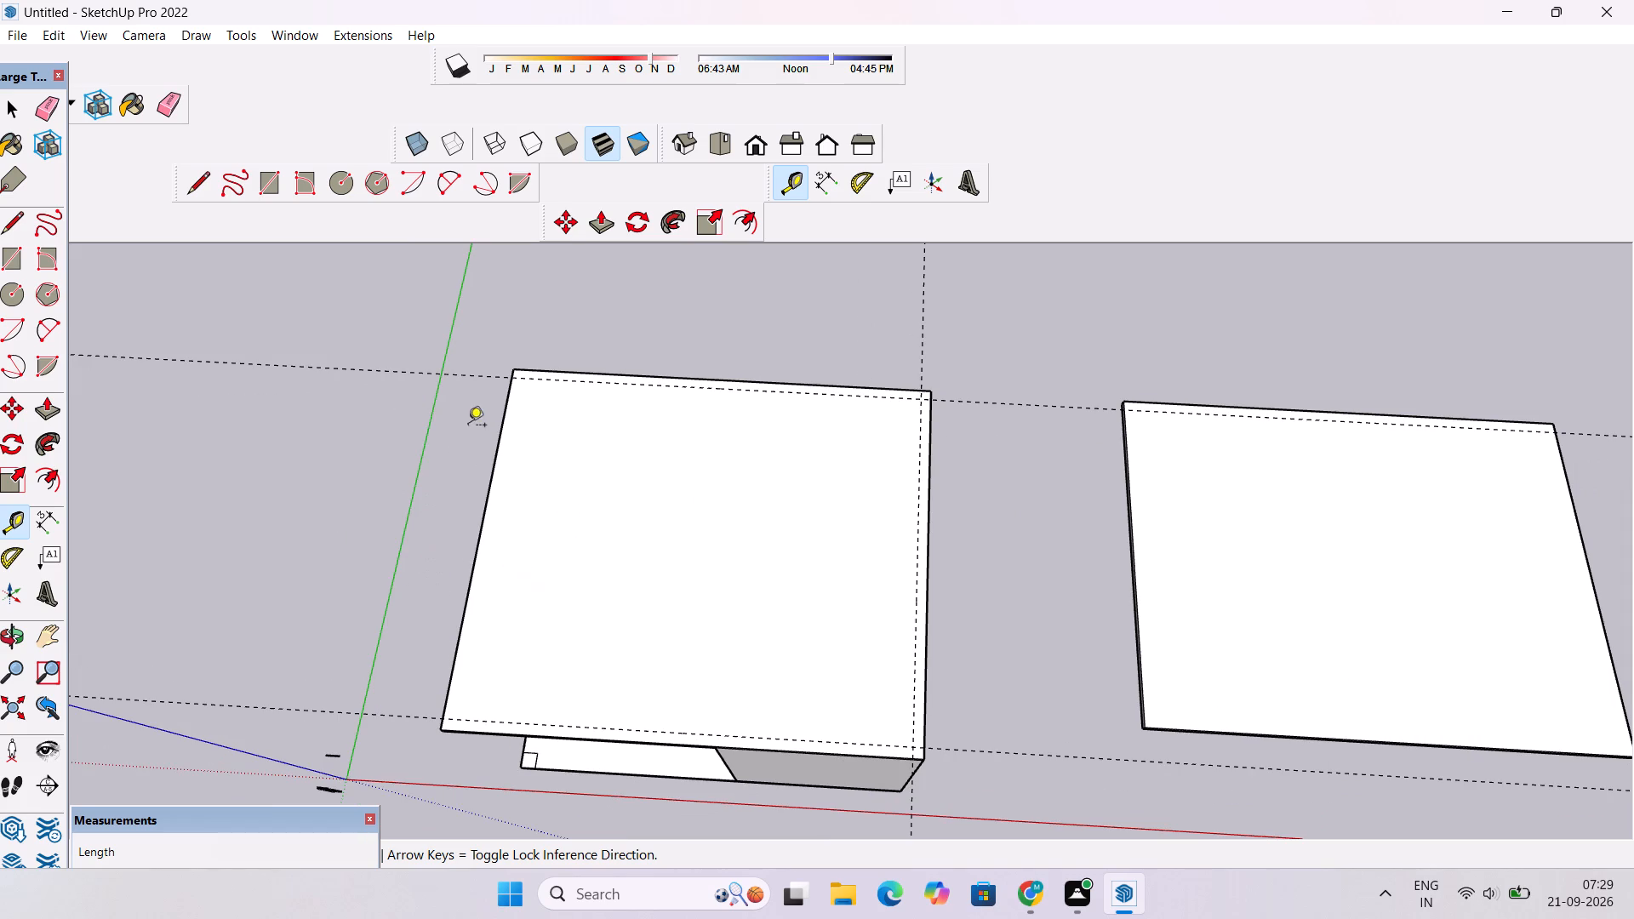
left_click(477, 535)
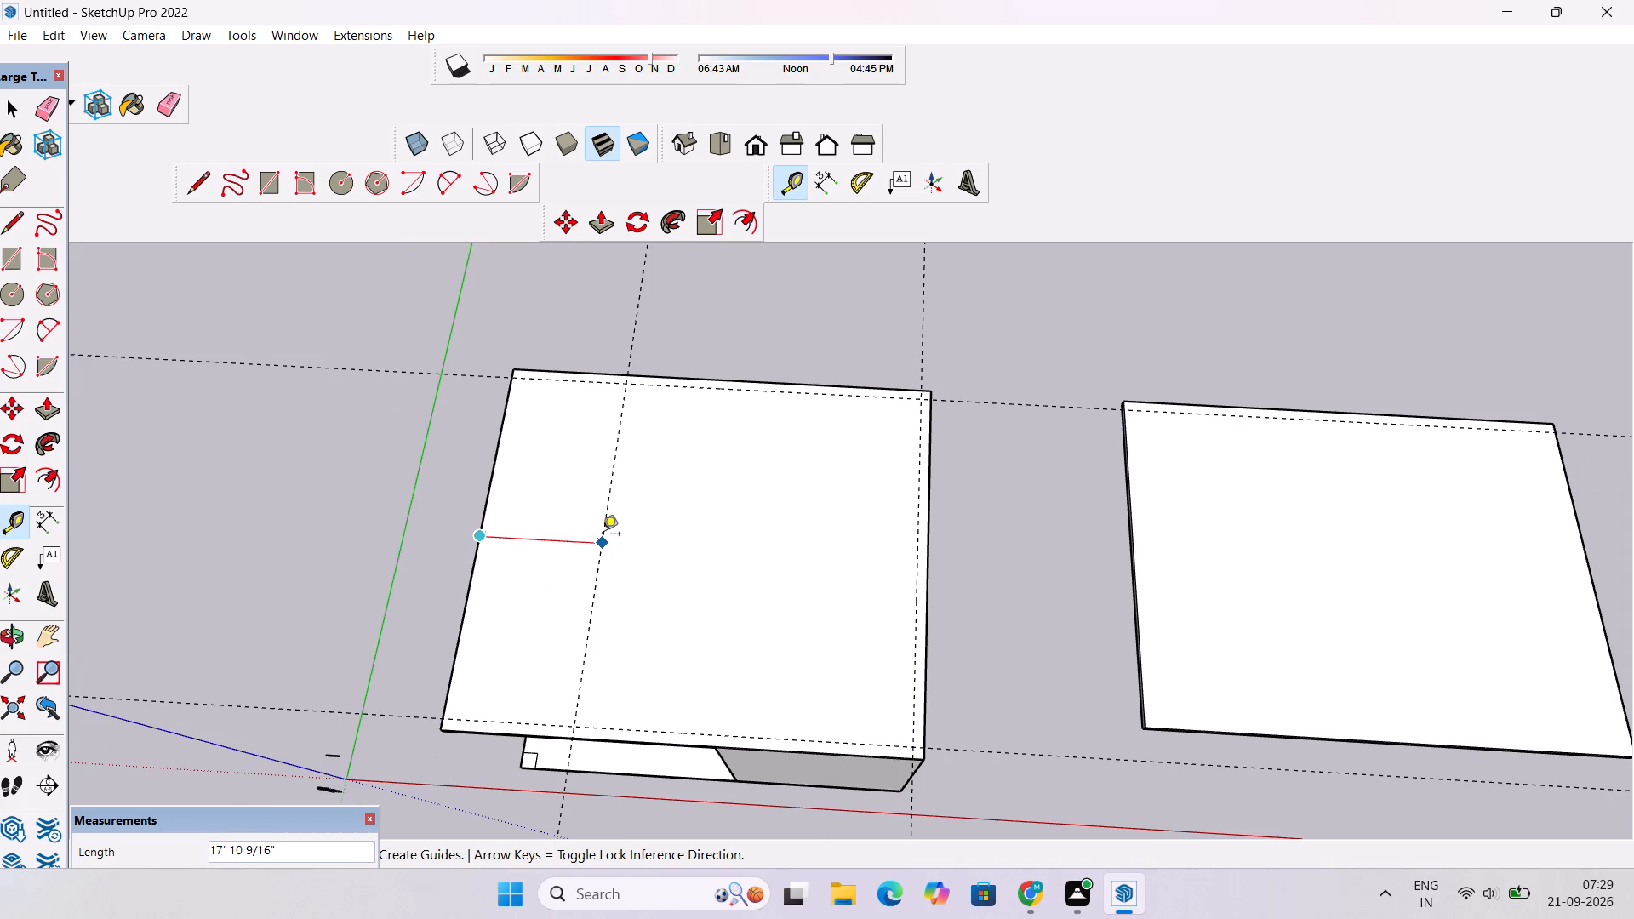
type("1.5'")
key("Return")
key("space")
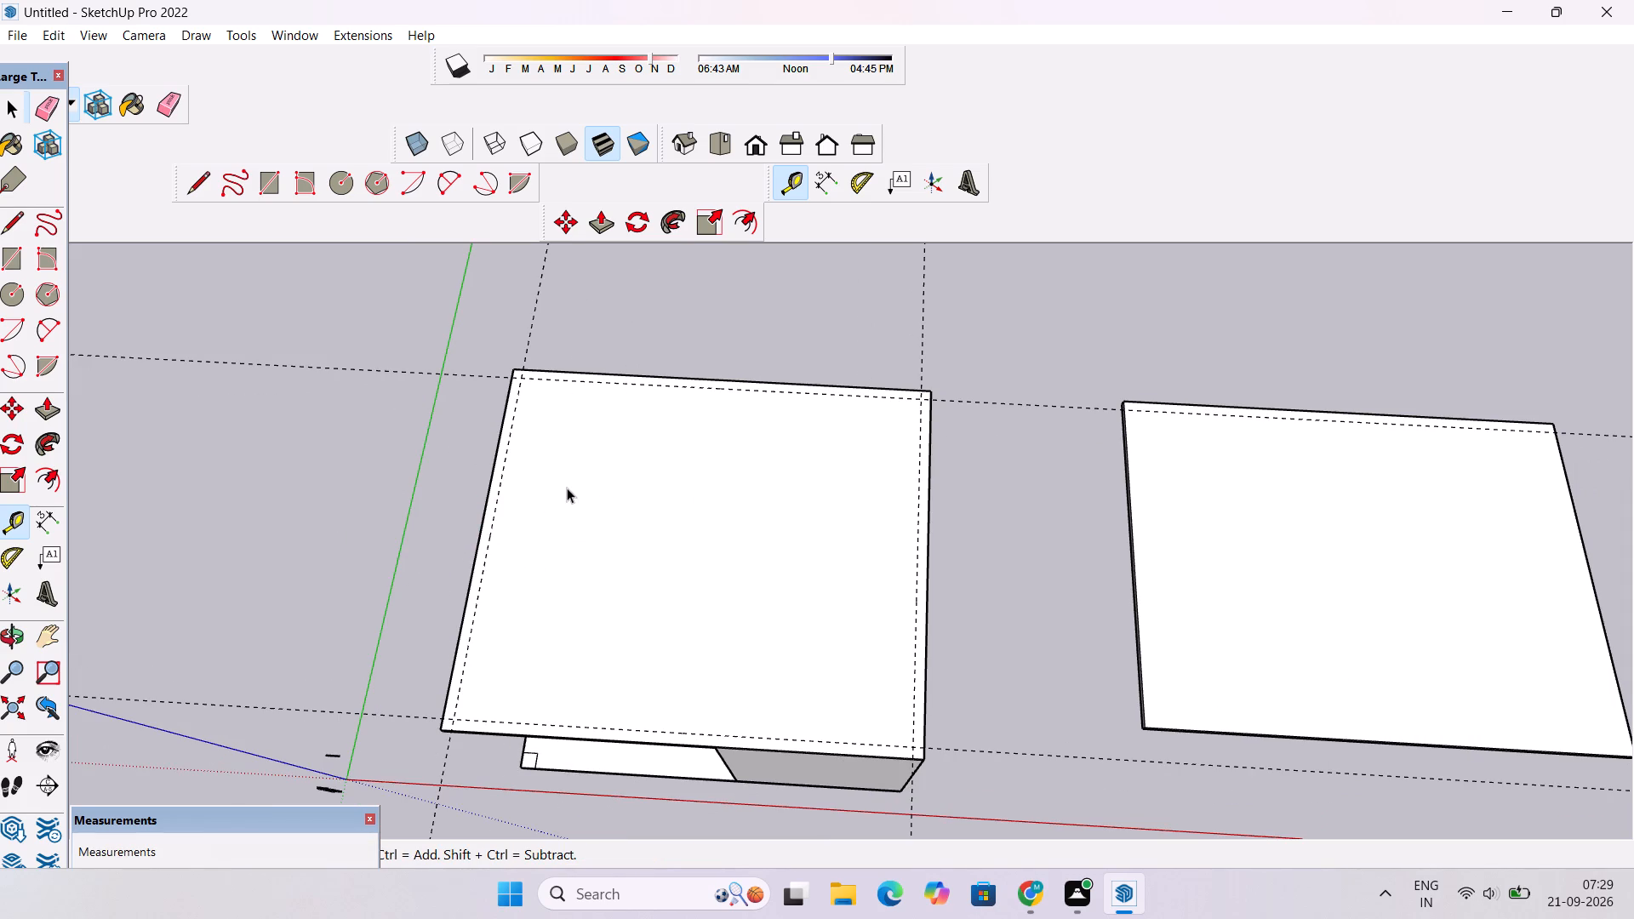
Draw a rectangle on the roof slab's top between opposite guide intersections to form a 1.5' wide border.
type("r")
scroll(472, 724, "up", 2)
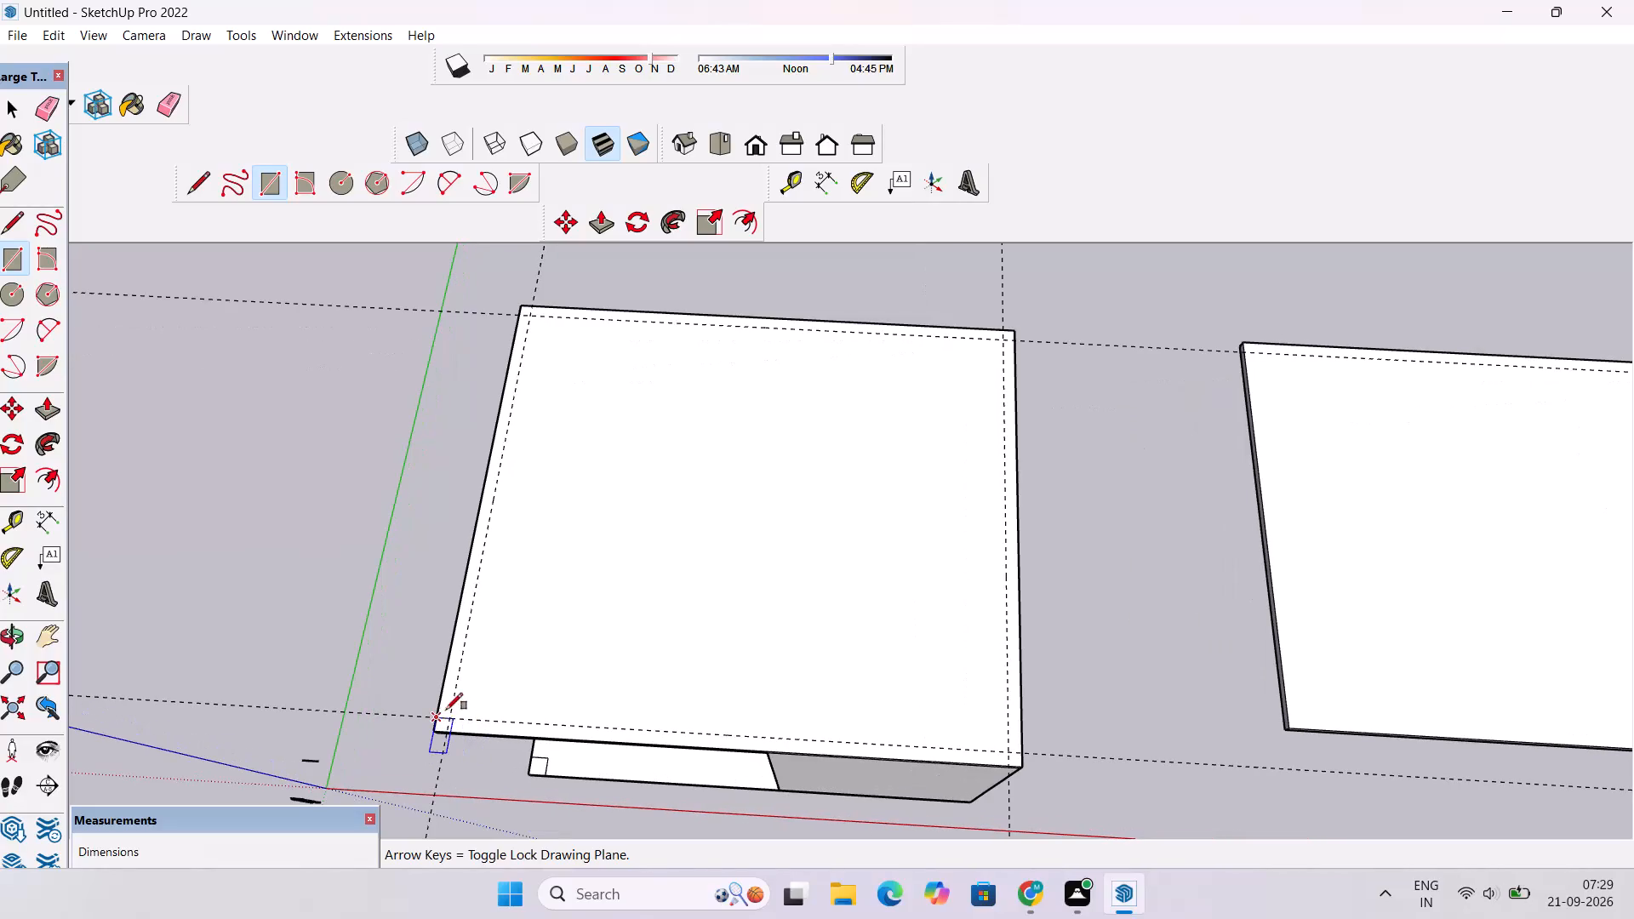
left_click(447, 720)
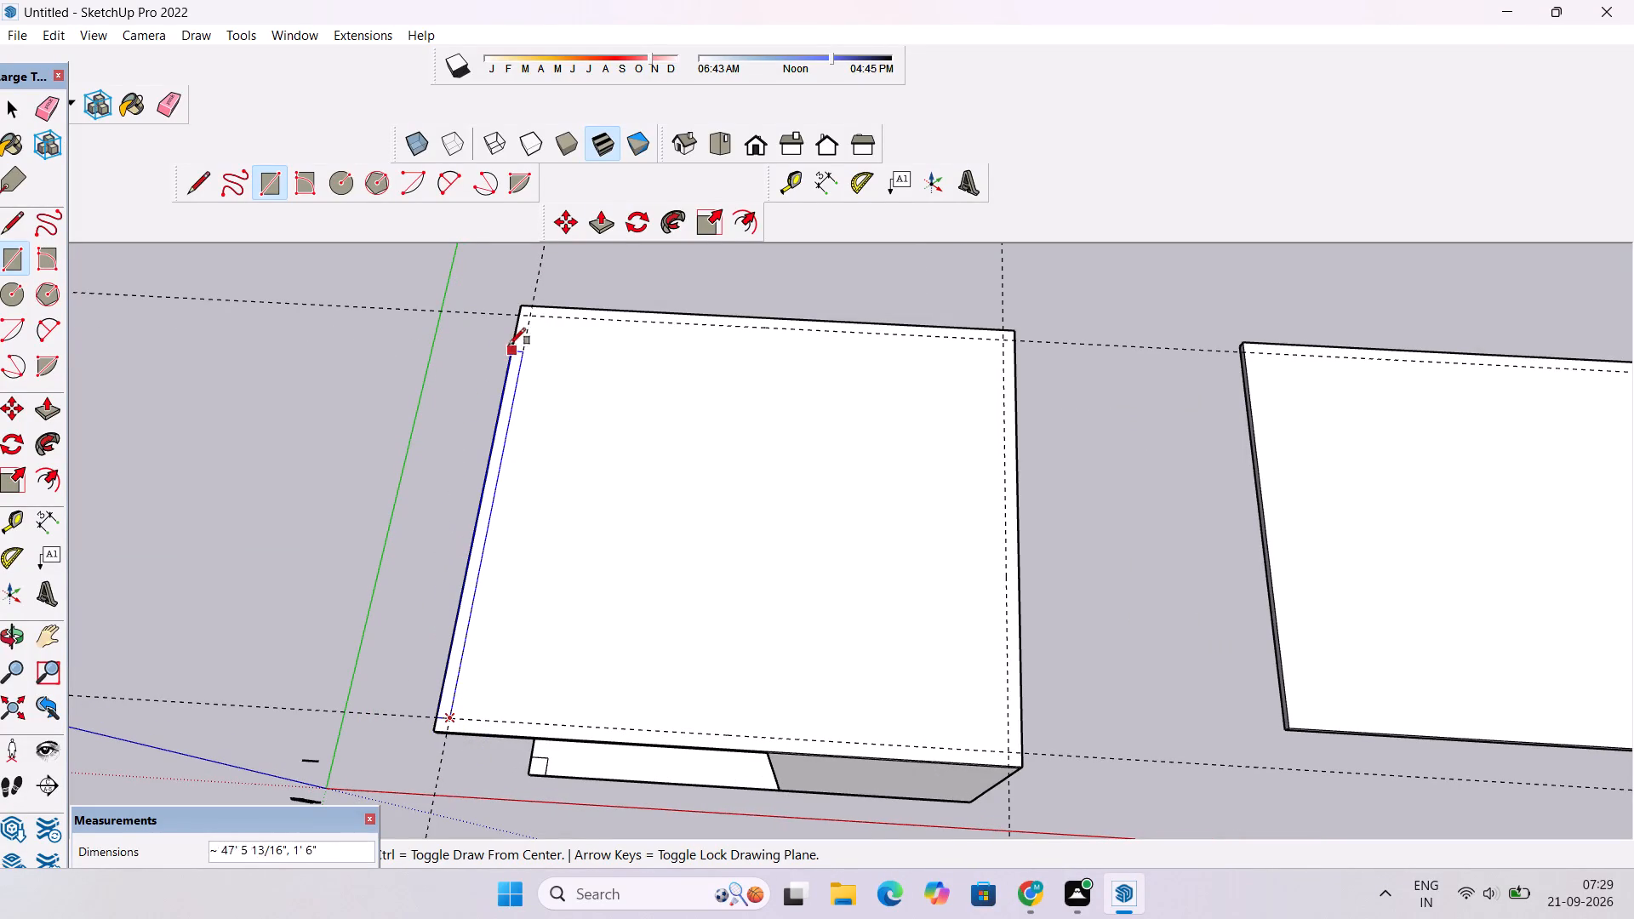
left_click(1003, 342)
key("space")
Erase the four guide lines around the roof slab's border.
key("e")
scroll(808, 406, "down", 4)
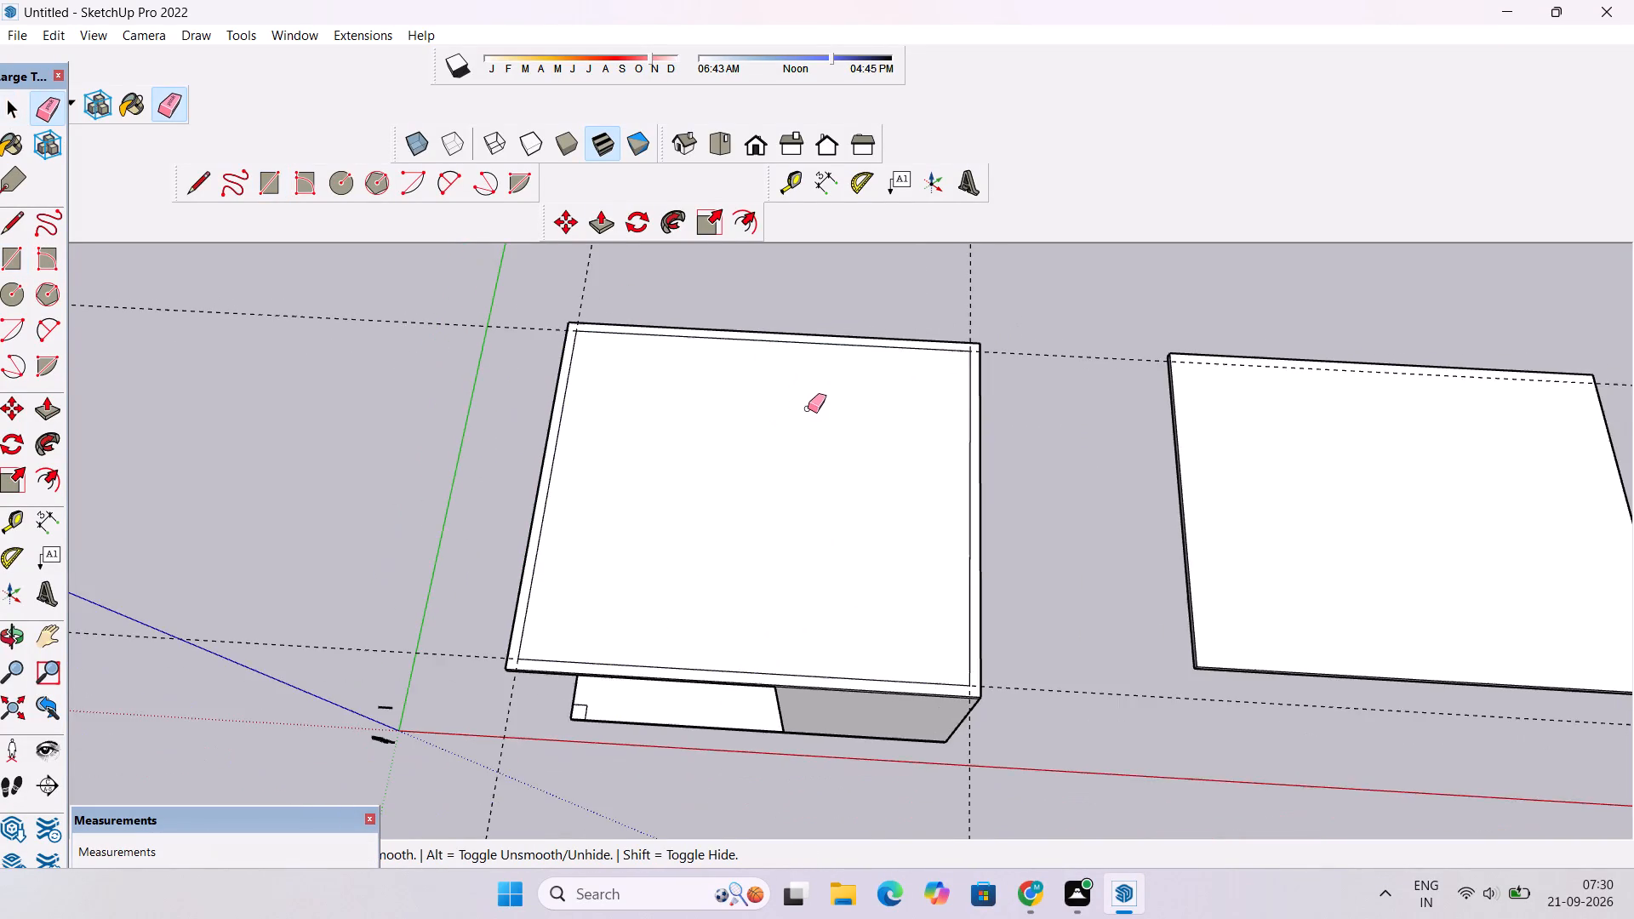
scroll(756, 408, "down", 3)
scroll(720, 427, "up", 2)
scroll(720, 423, "down", 6)
left_click_drag(534, 359, 535, 362)
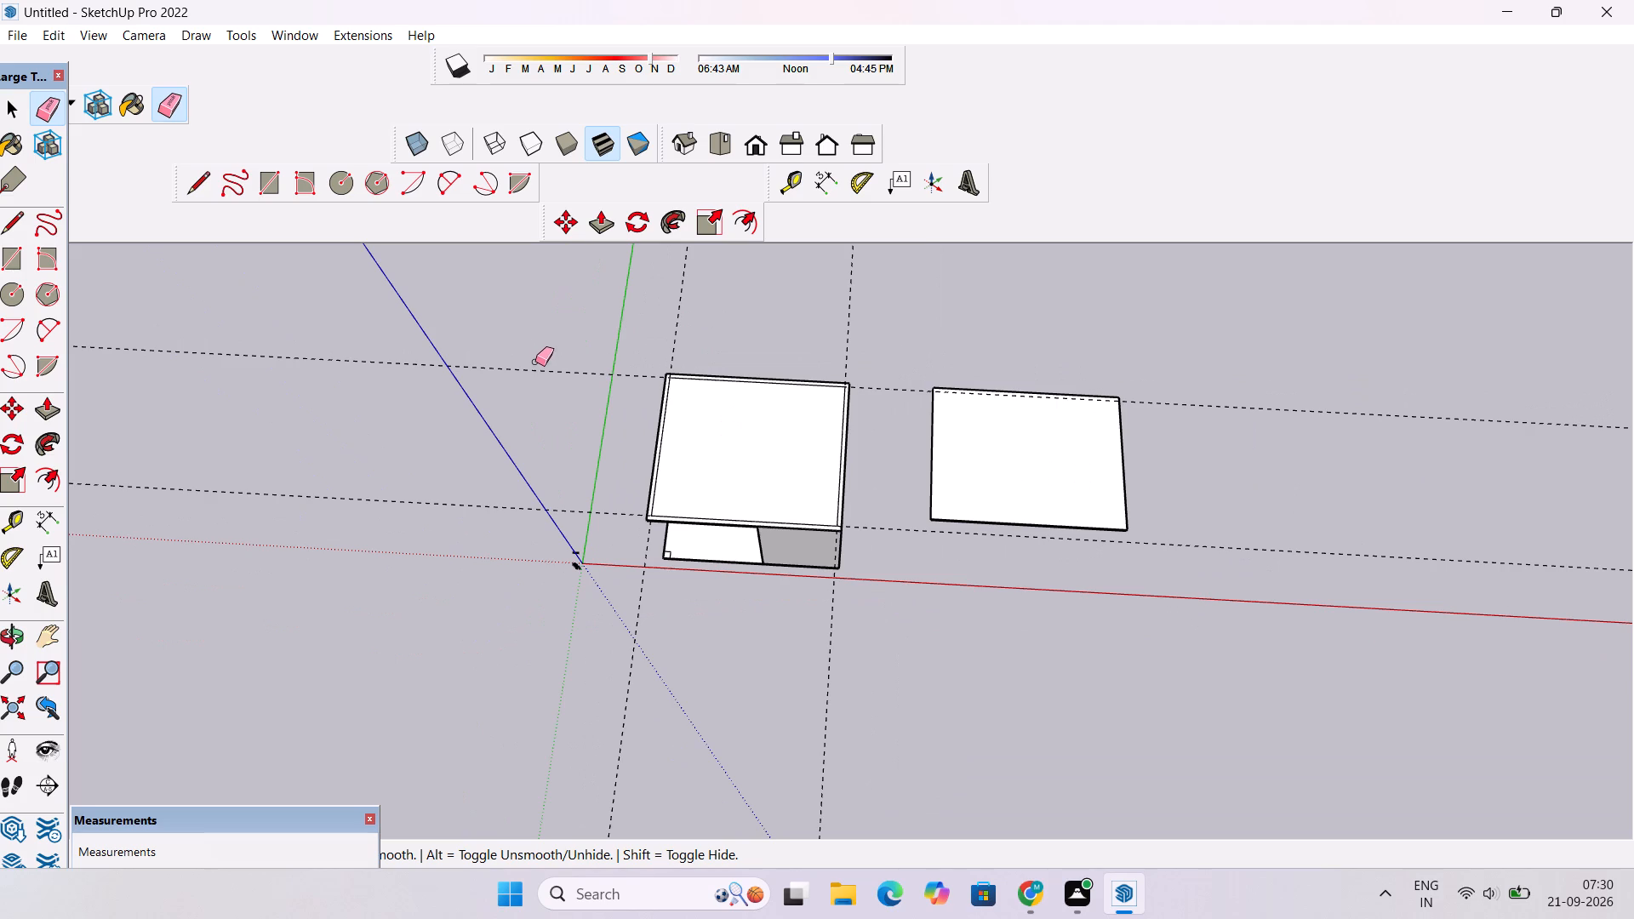
left_click_drag(535, 362, 544, 379)
left_click_drag(491, 499, 490, 515)
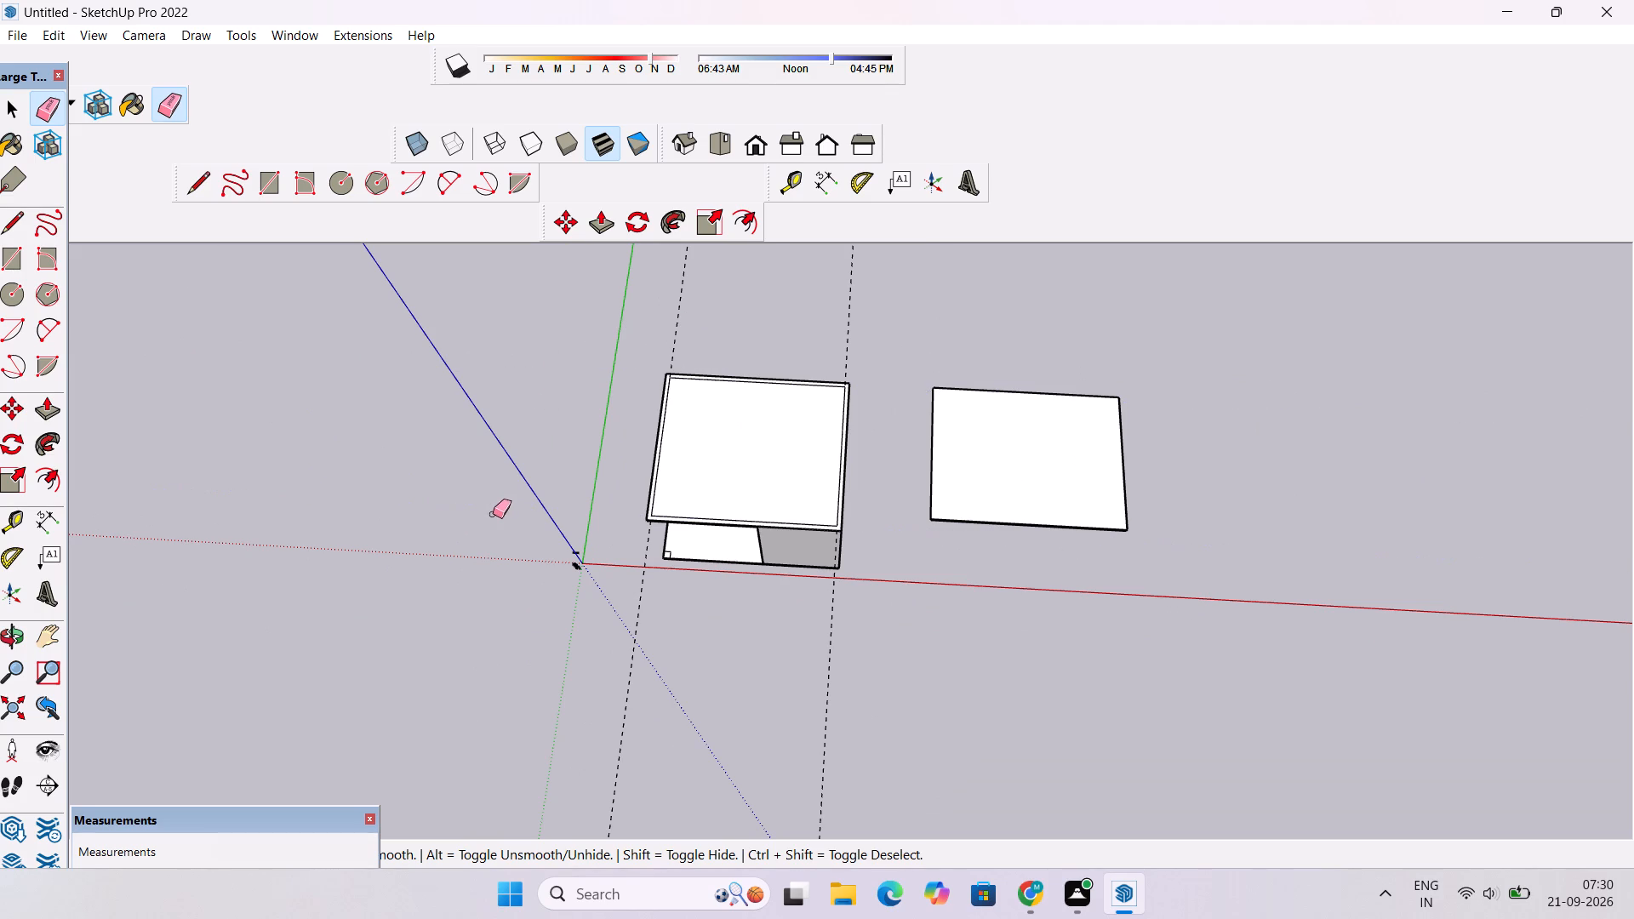
left_click_drag(731, 283, 667, 344)
left_click_drag(864, 271, 833, 334)
Examine the roof slab's border outline and the building below from the front and above.
key("o")
left_click_drag(803, 584, 810, 374)
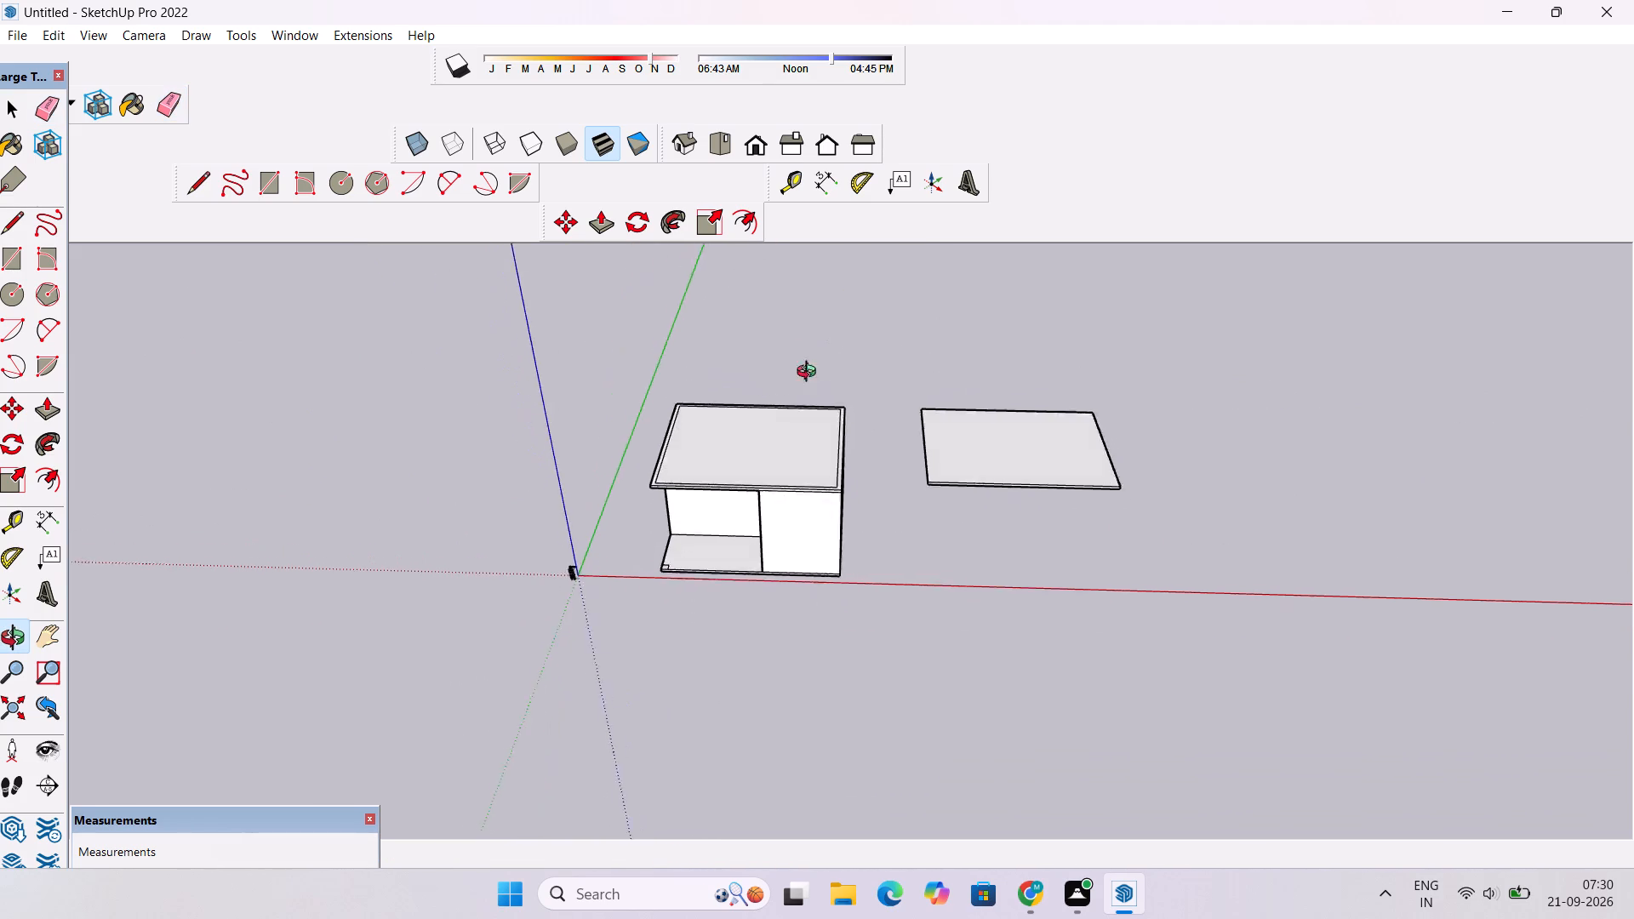
left_click_drag(810, 374, 814, 337)
scroll(785, 551, "up", 7)
left_click_drag(785, 552, 799, 682, "shift")
scroll(791, 612, "down", 2)
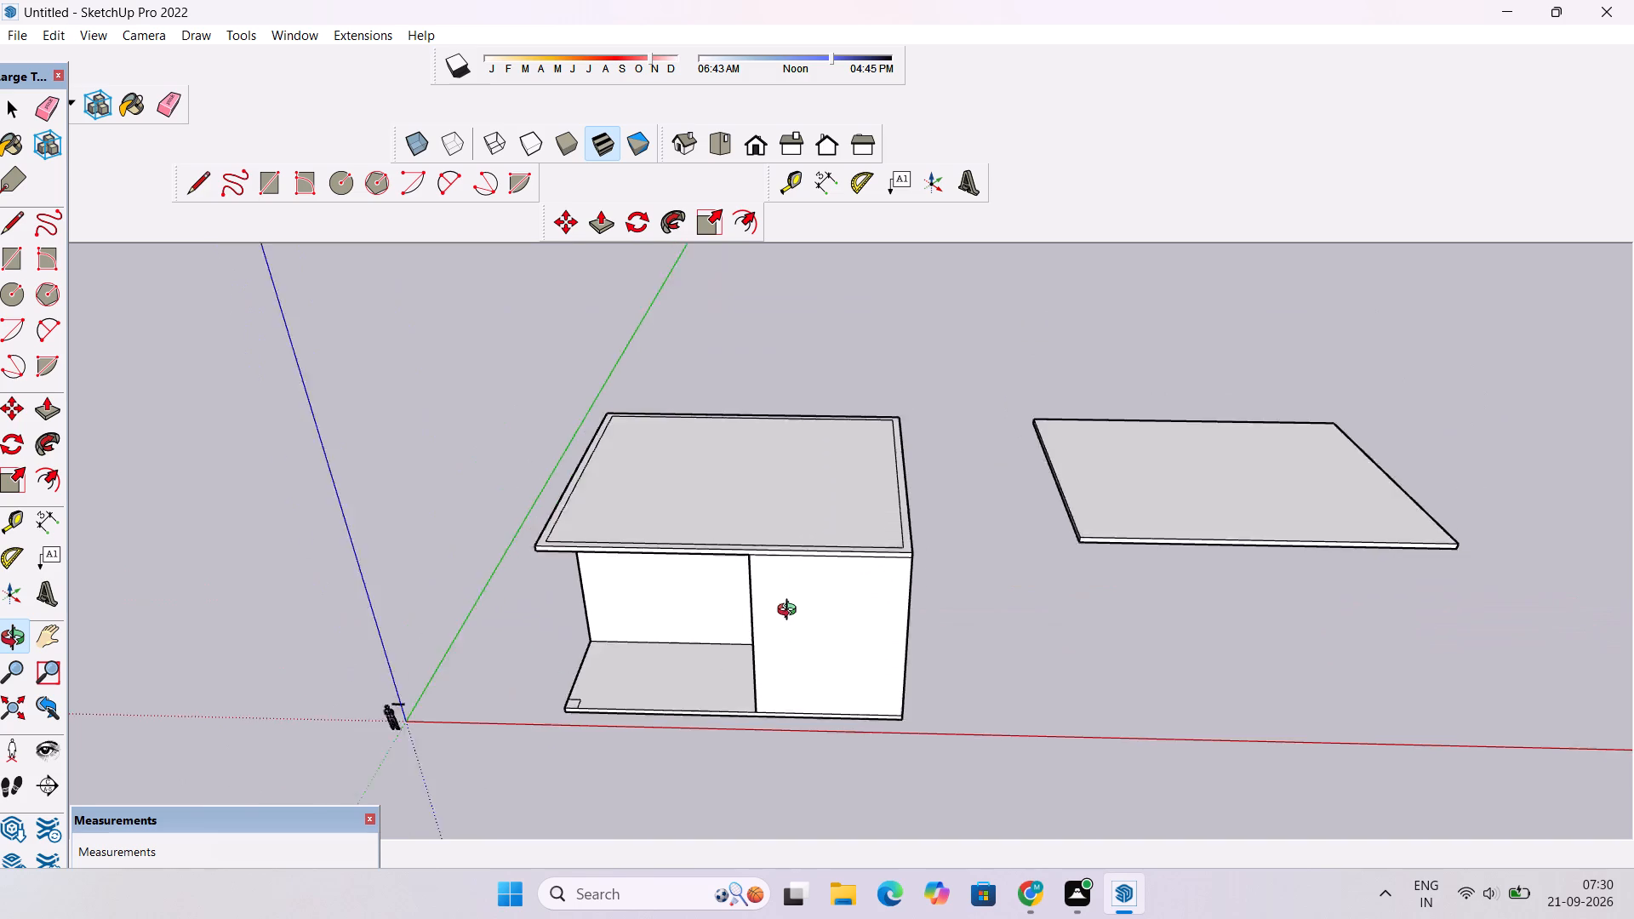
scroll(791, 612, "up", 4)
left_click_drag(795, 580, 814, 755)
scroll(844, 611, "up", 4)
left_click_drag(844, 605, 827, 629, "shift")
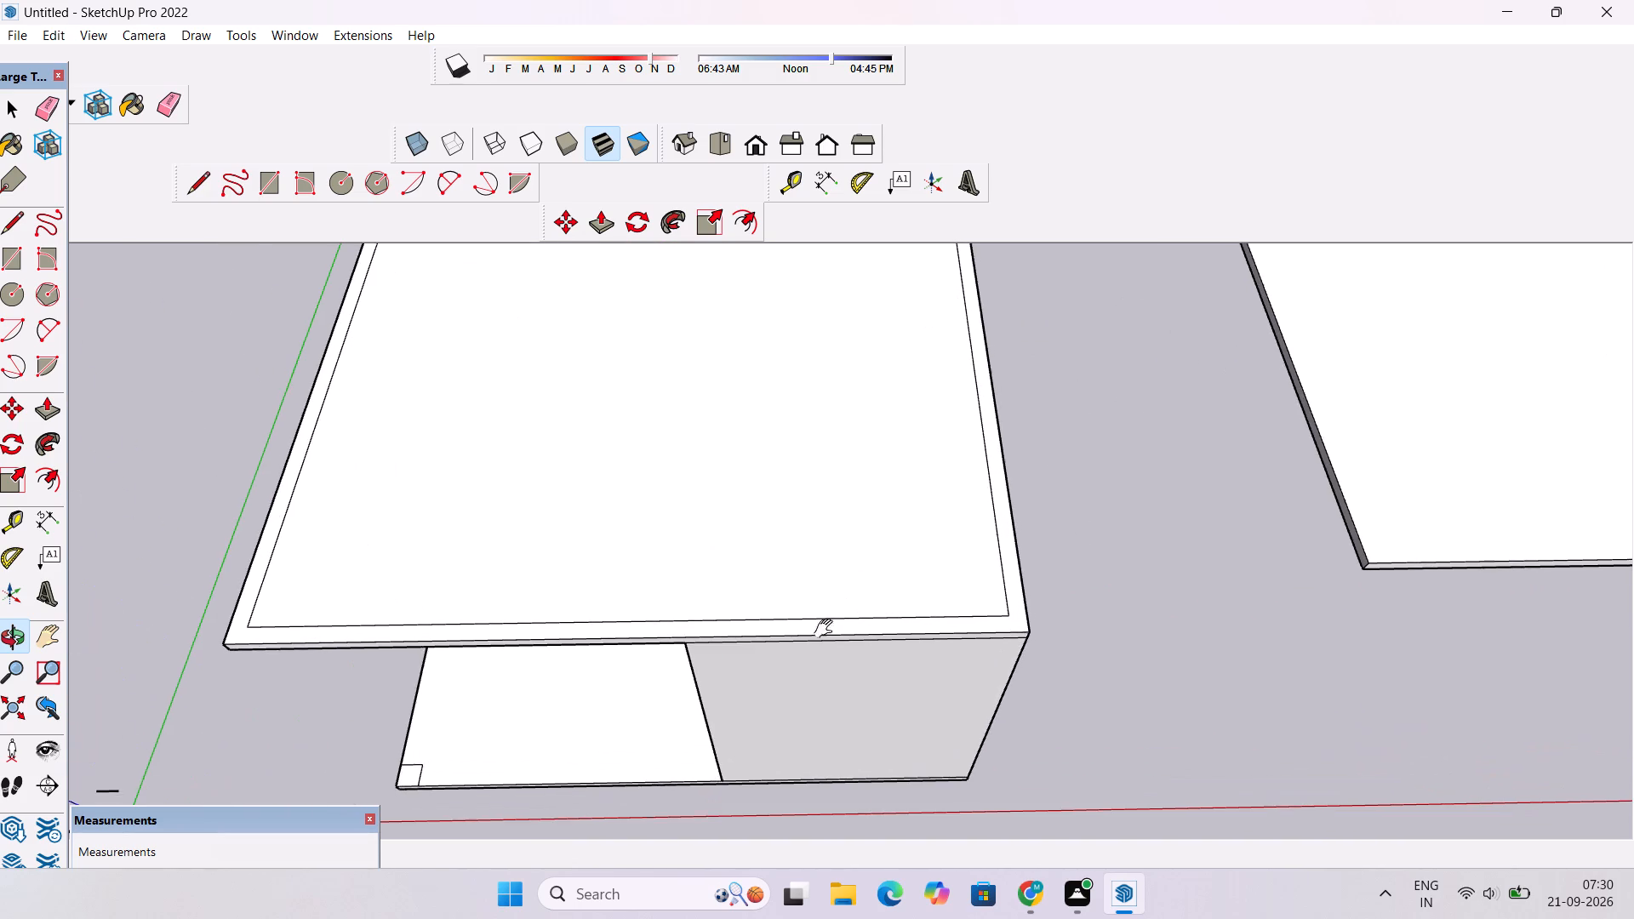
left_click_drag(827, 629, 774, 737, "shift")
scroll(767, 712, "down", 2)
left_click_drag(770, 692, 676, 791, "shift")
left_click_drag(655, 794, 654, 707)
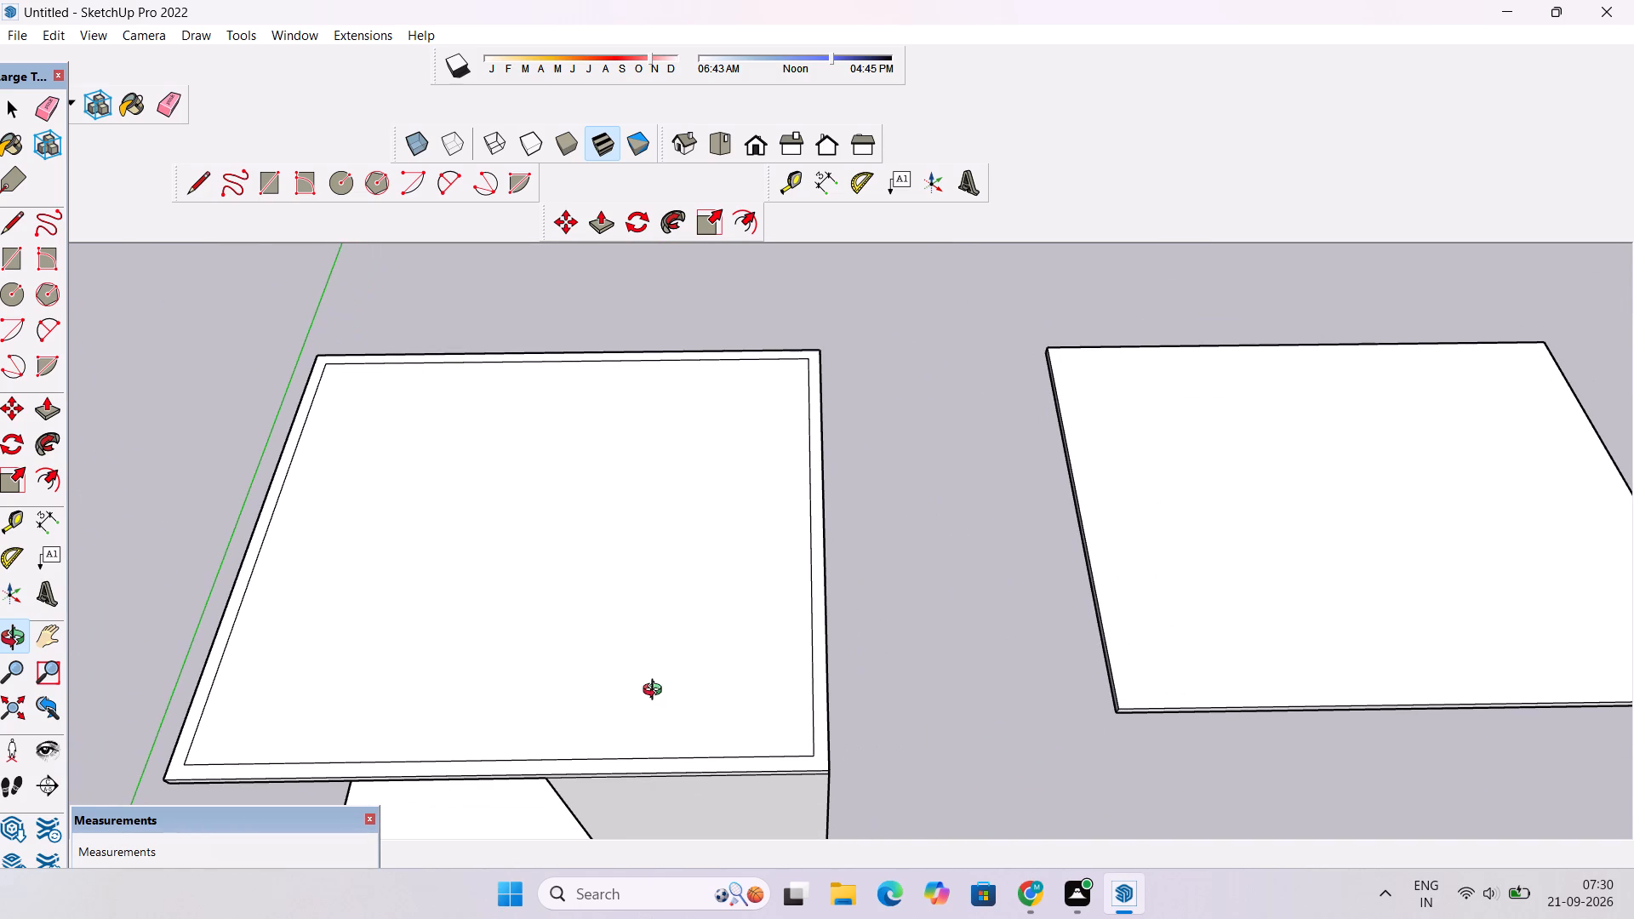
Place a guide 20' behind the roof border's inner front line and a second guide 1.5' behind that one.
key("t")
left_click(534, 762)
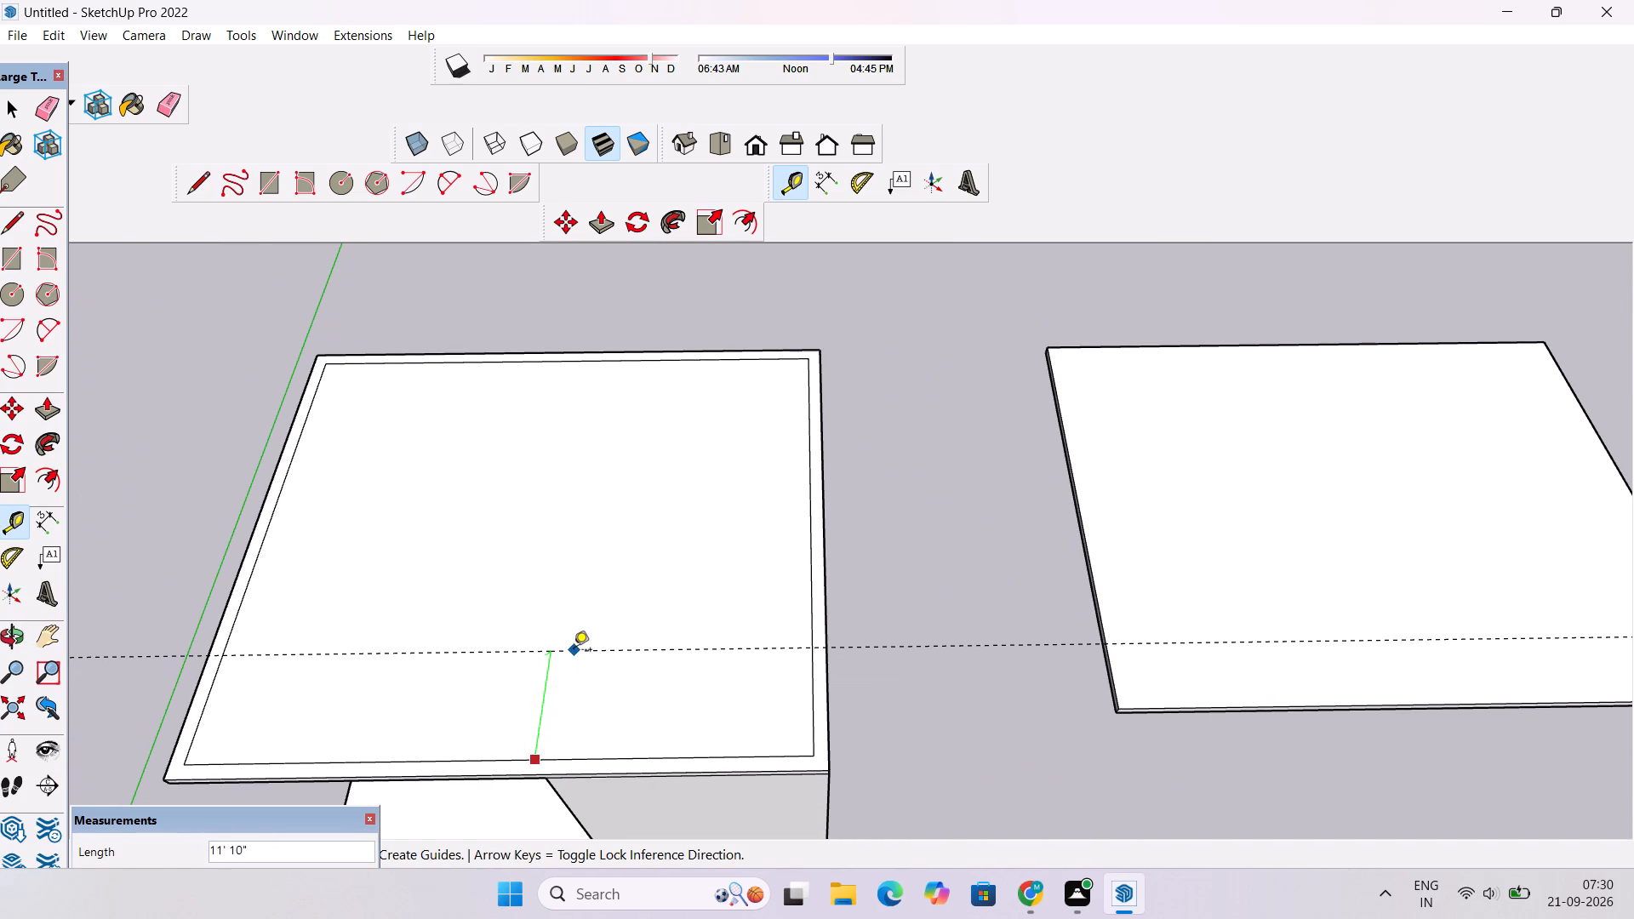
scroll(574, 651, "up", 2)
scroll(573, 646, "down", 1)
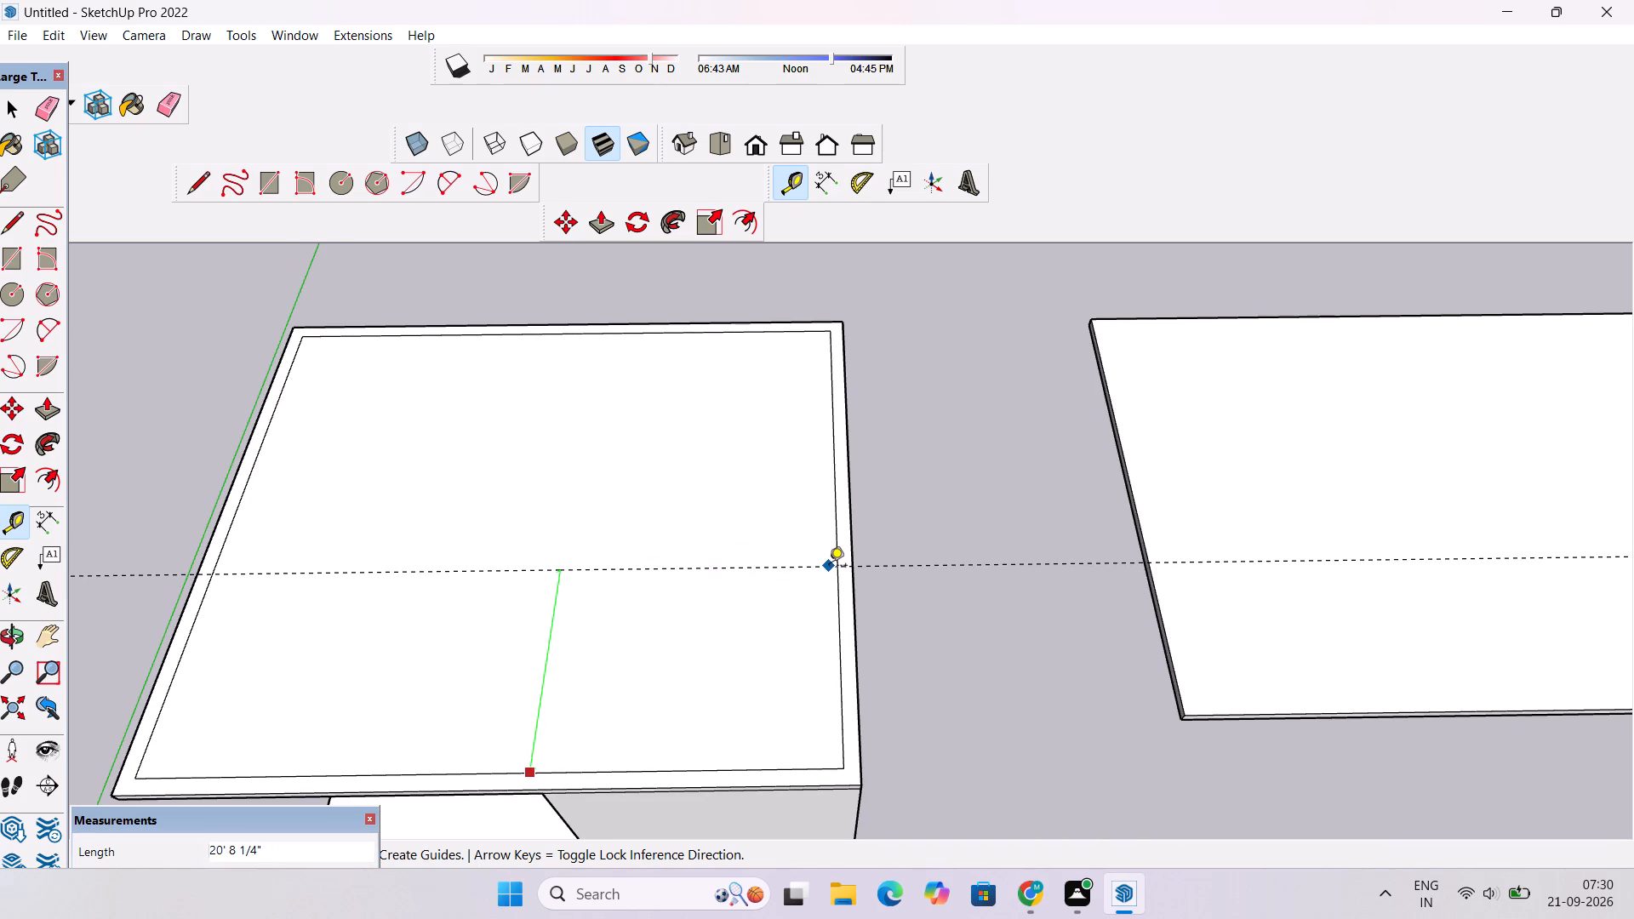
type("20'")
key("Return")
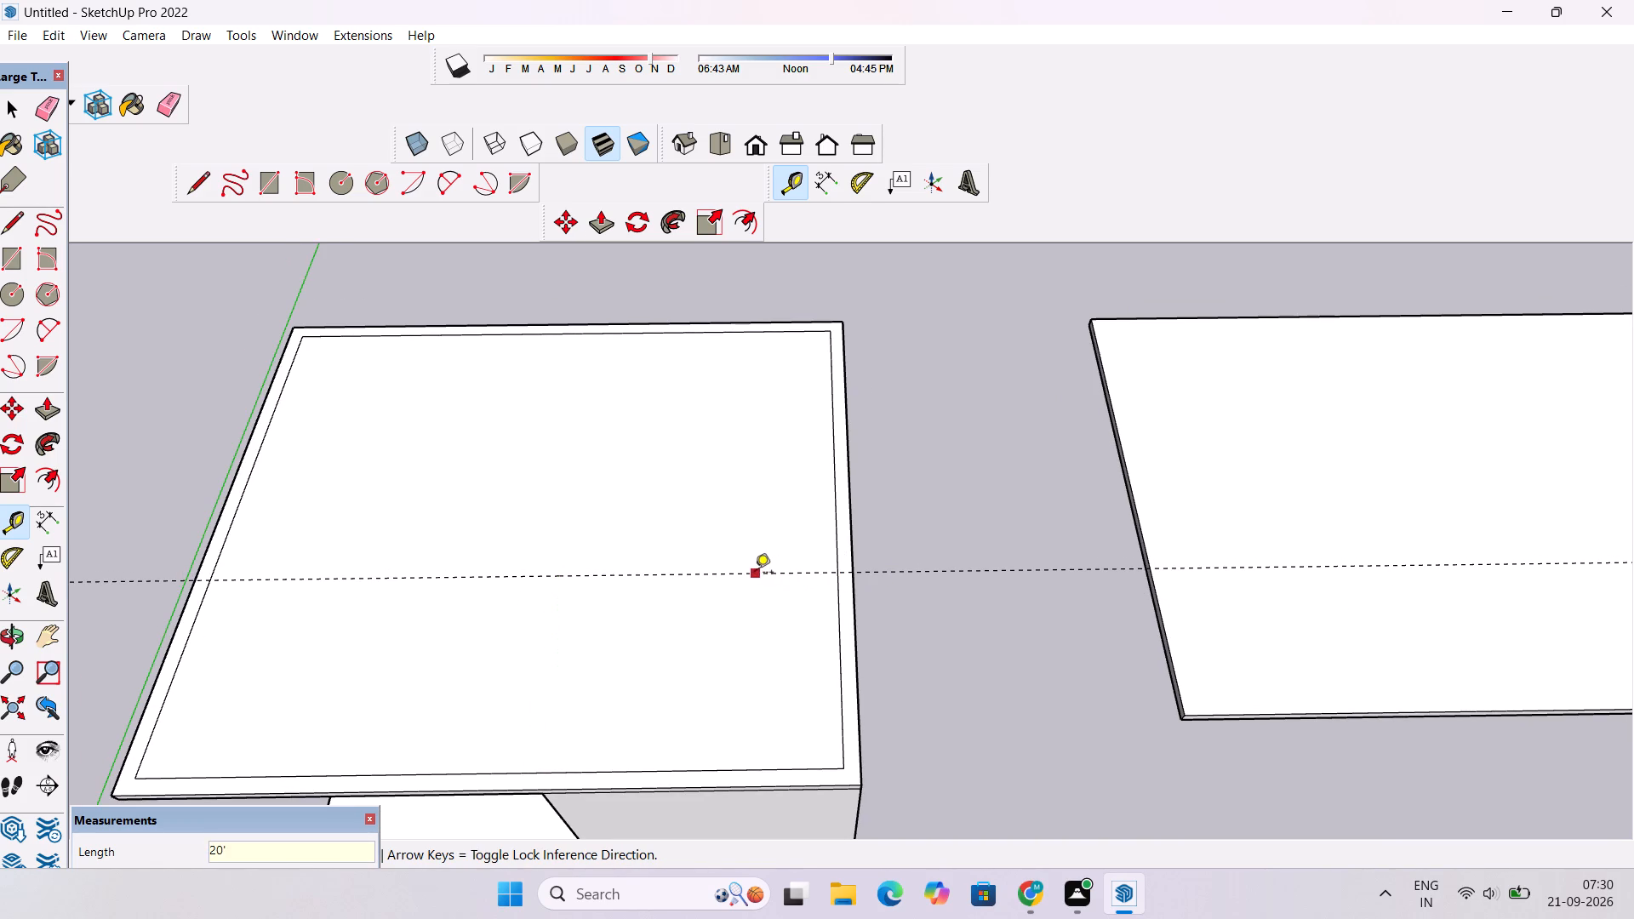
left_click(746, 574)
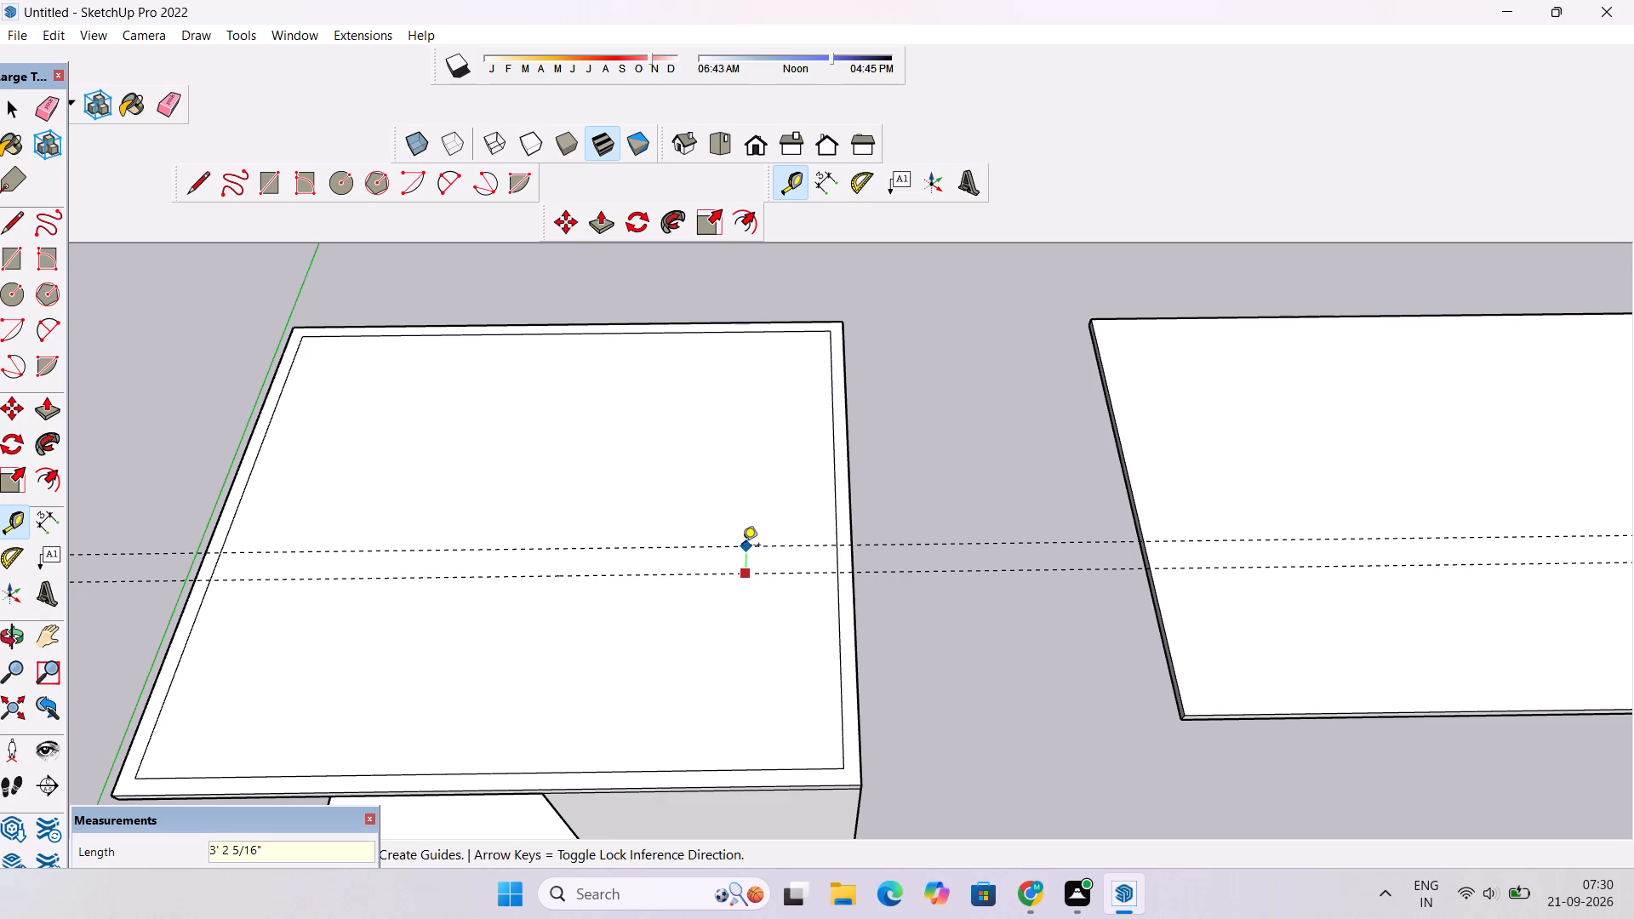
type("1.5'")
key("Return")
Place a guide 26' 6" in from the border's inner right line, through the front block's corner beside the porch.
scroll(686, 507, "down", 5)
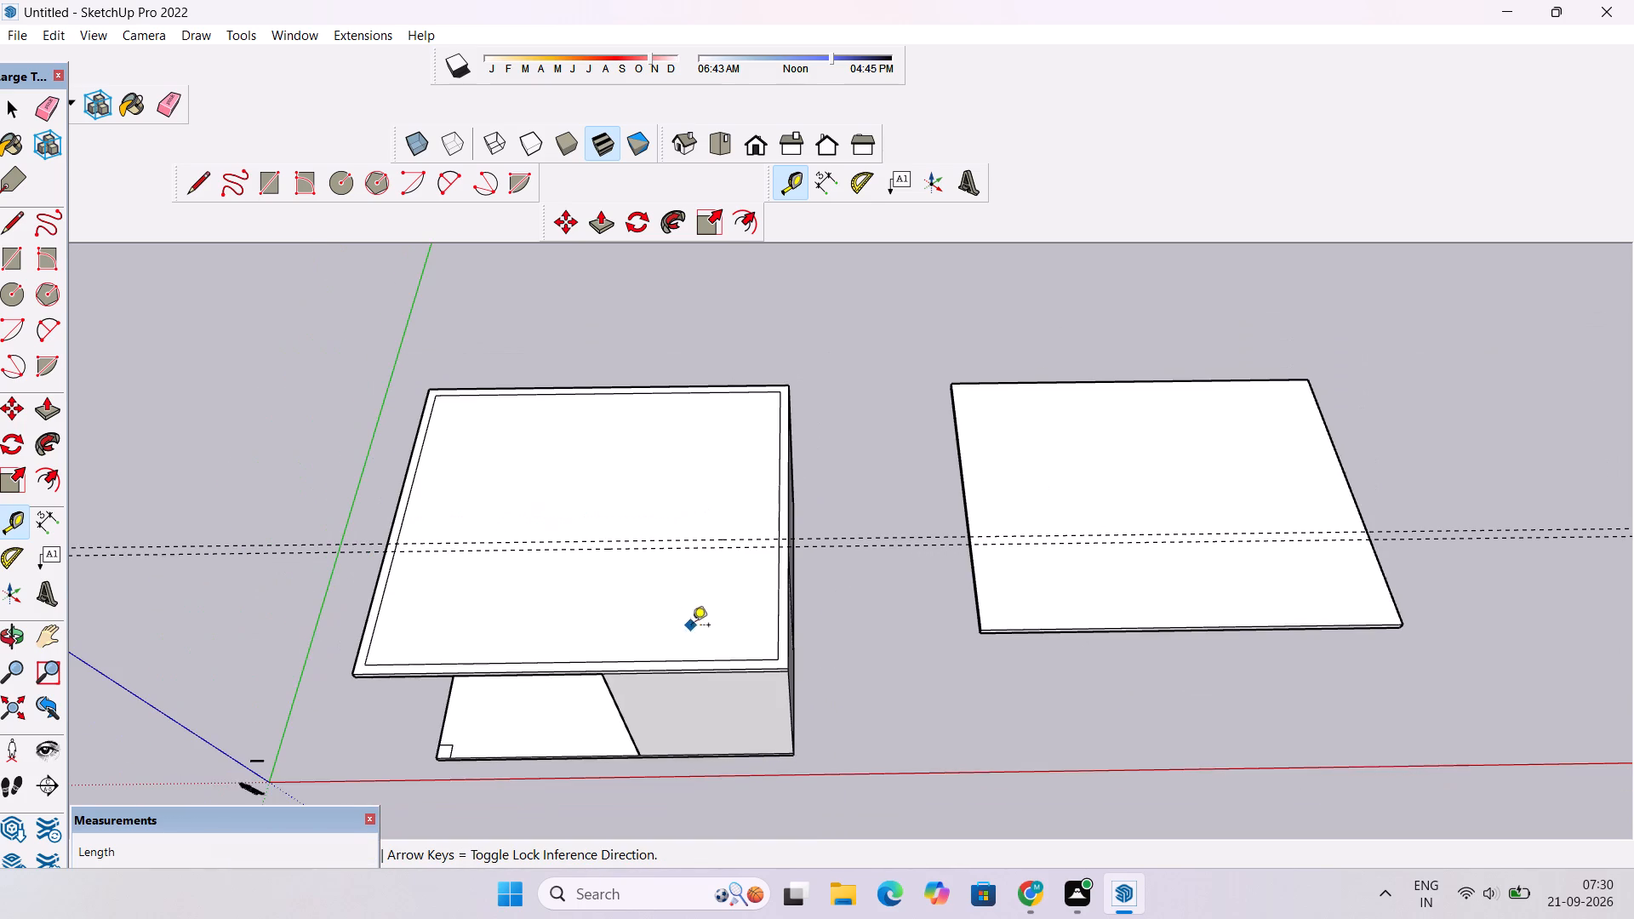
scroll(738, 603, "up", 3)
left_click(795, 574)
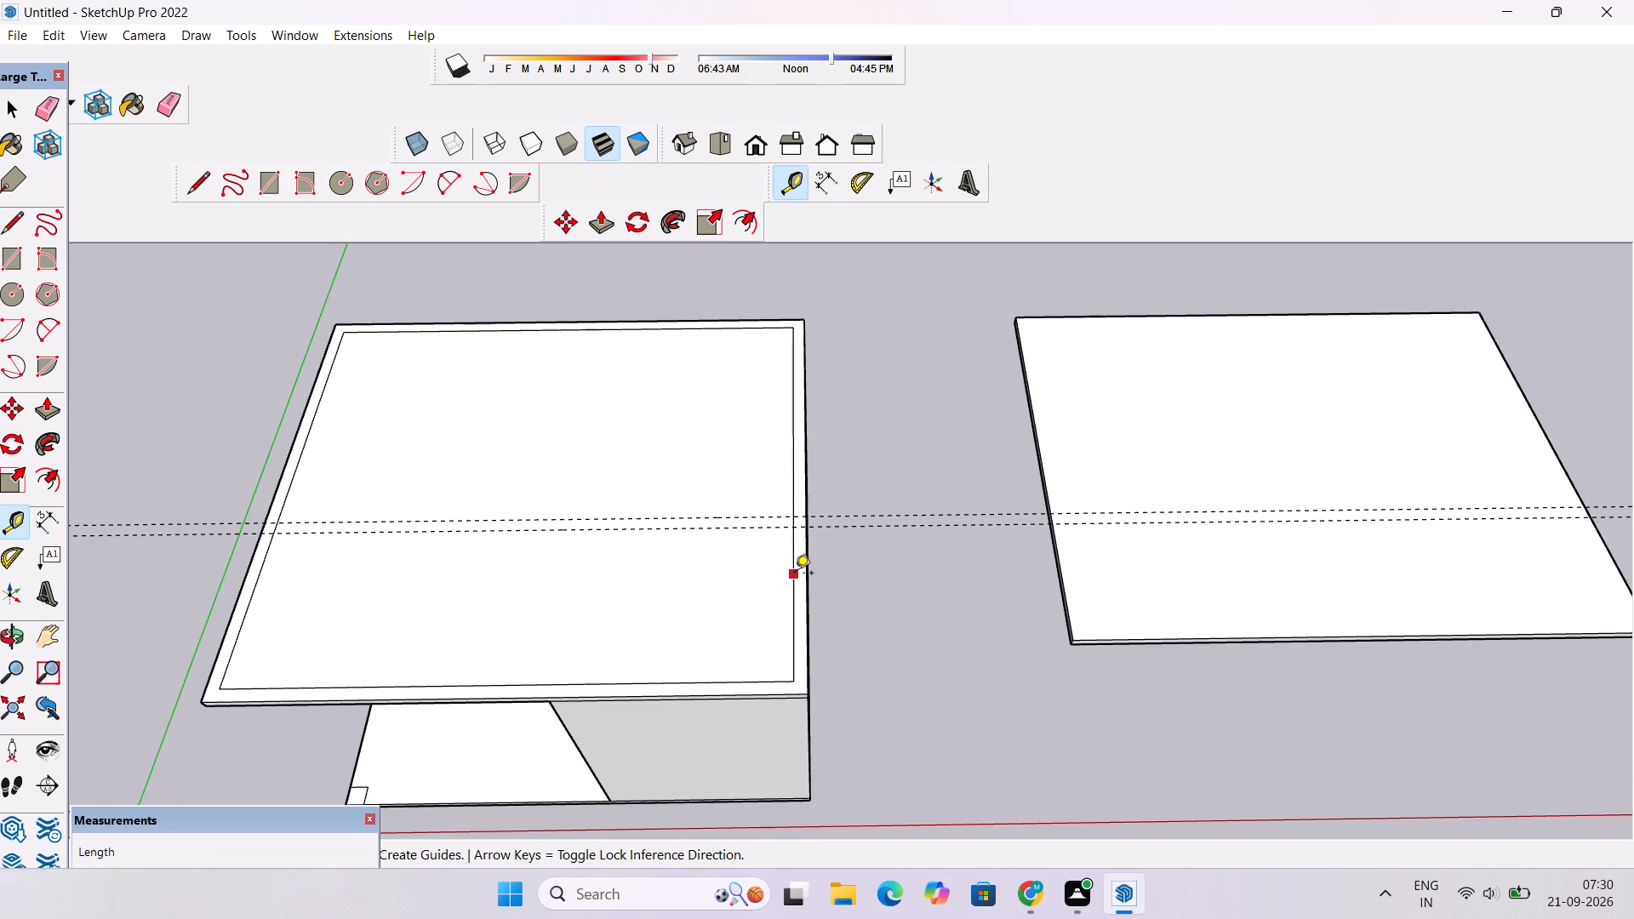
scroll(547, 739, "up", 9)
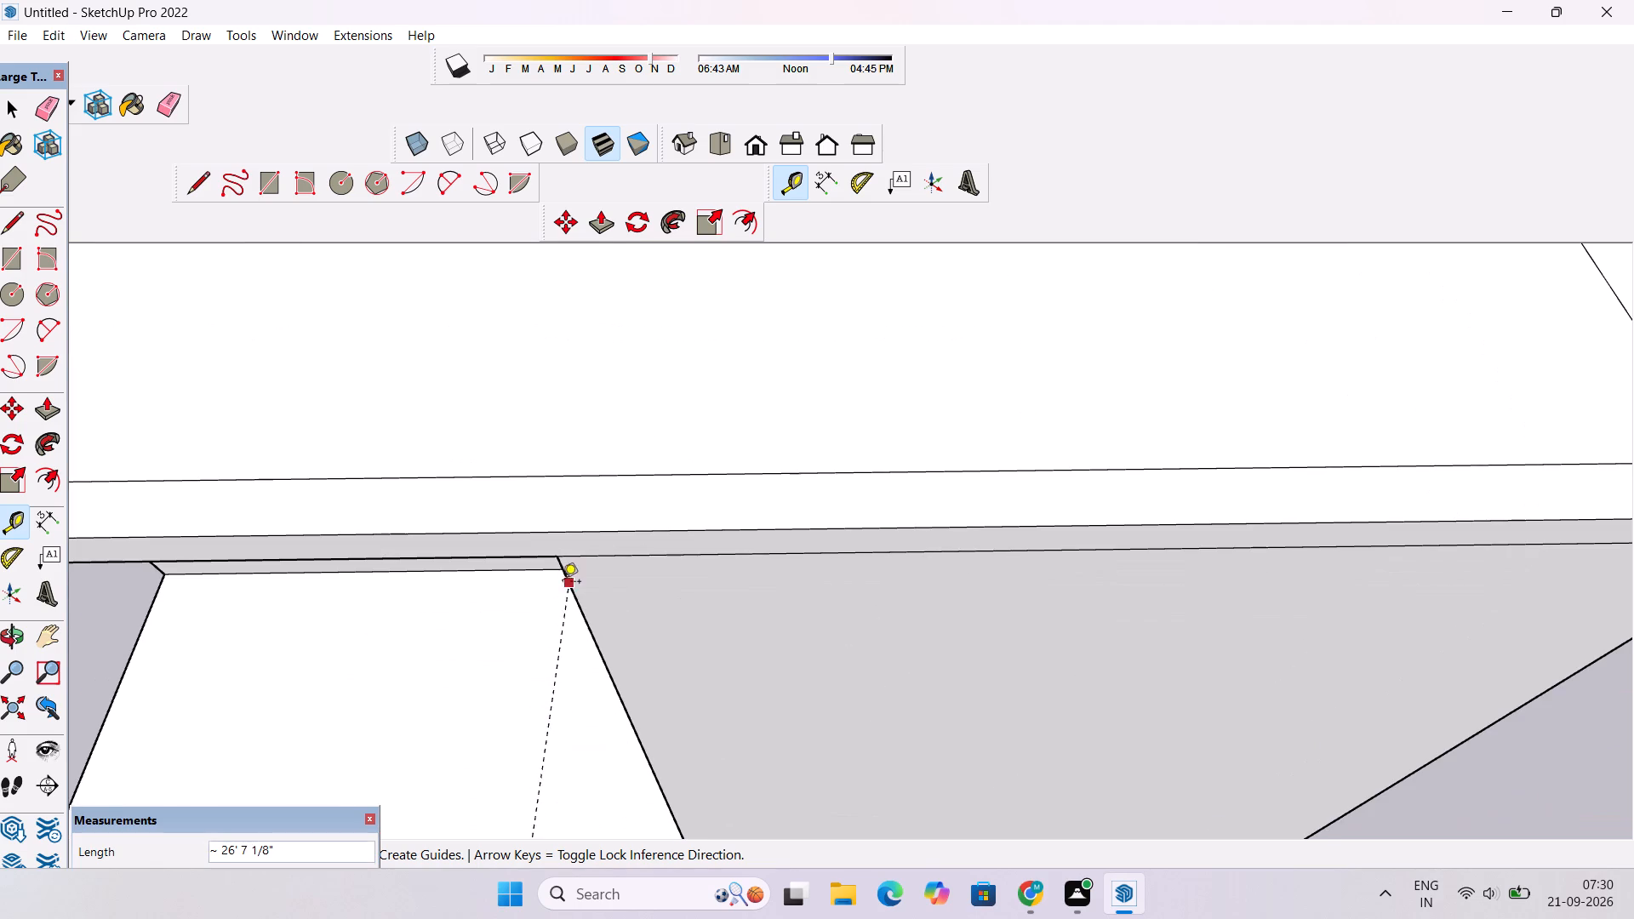
scroll(563, 559, "down", 9)
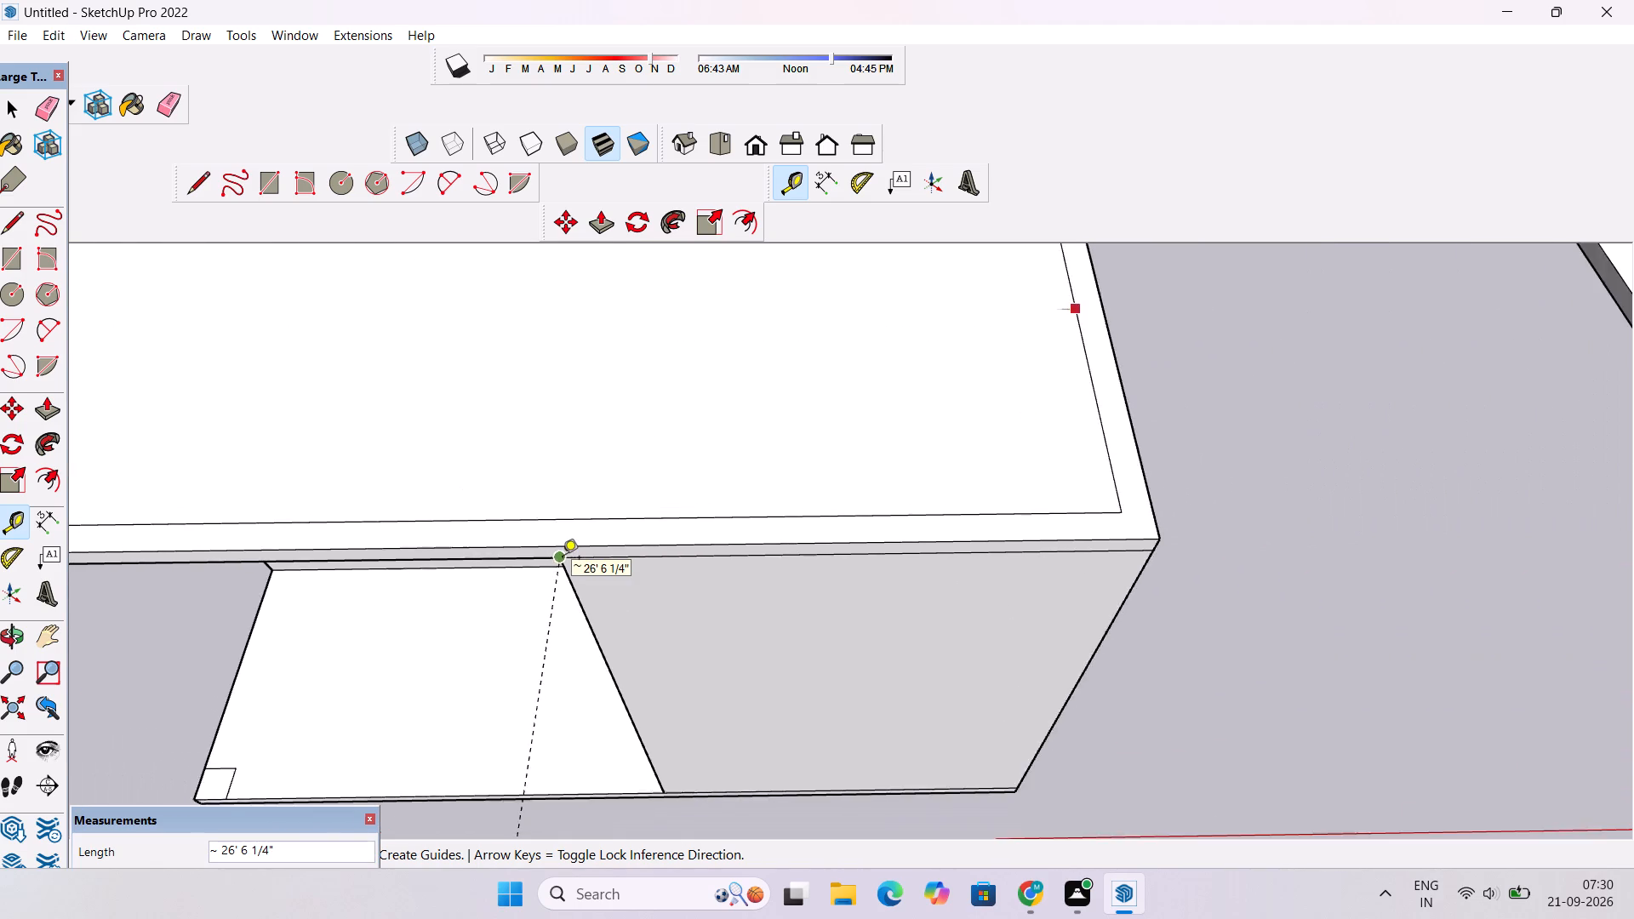
scroll(563, 559, "down", 2)
left_click(557, 529)
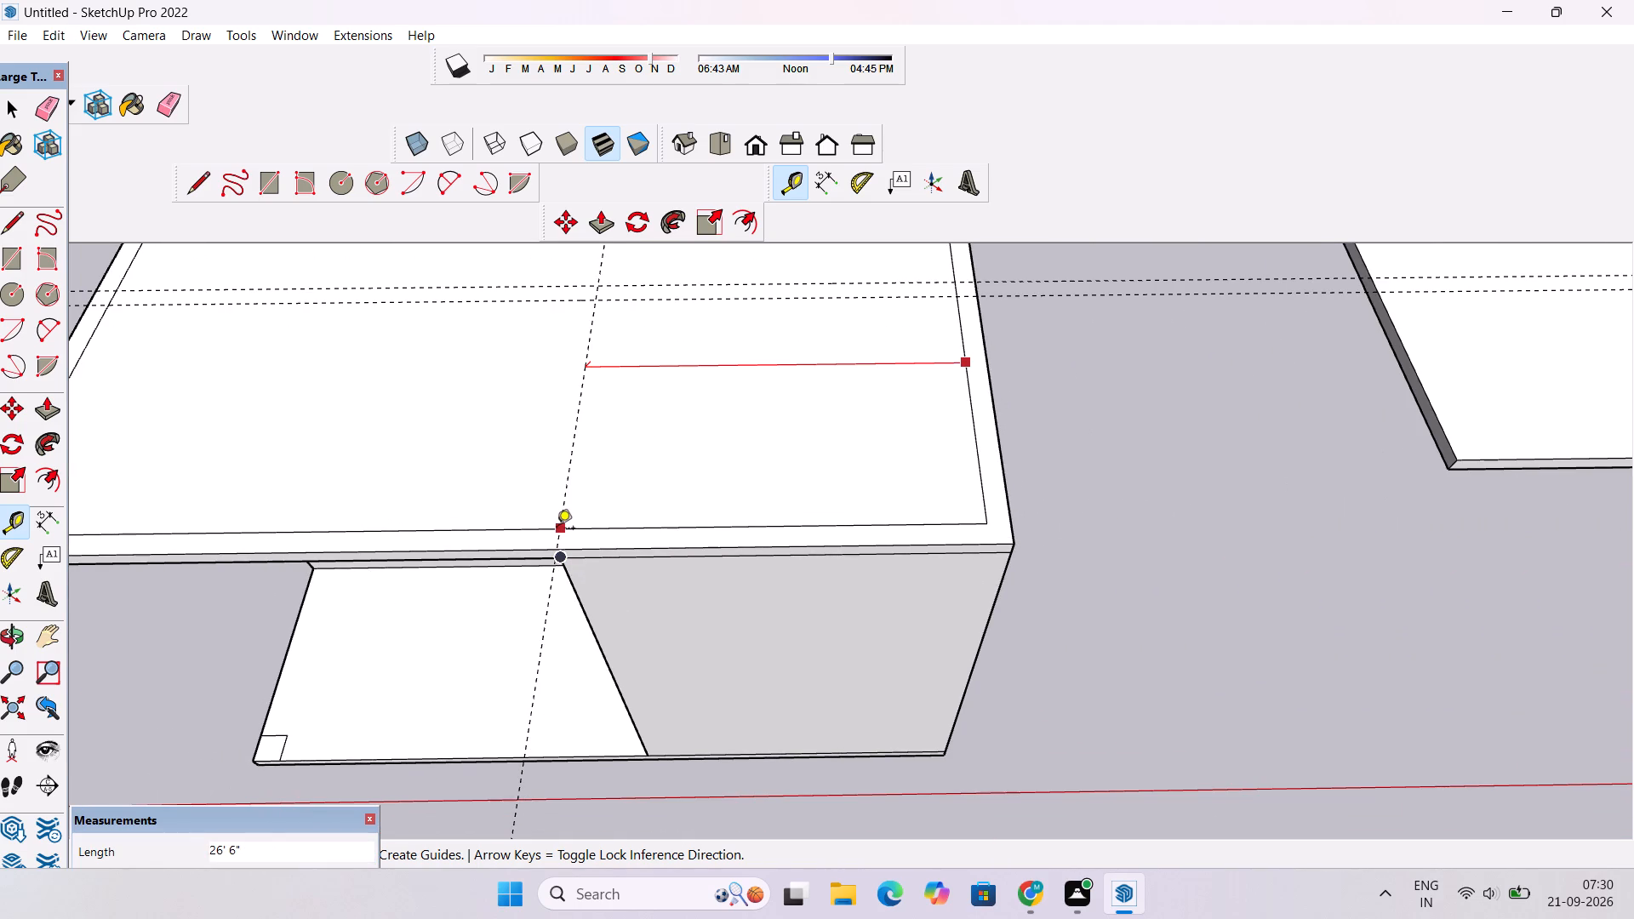
Draw a 1' 6" line across the roof's front border strip along the front-to-back guide.
key("space")
type("l")
scroll(560, 562, "down", 6)
scroll(560, 562, "up", 5)
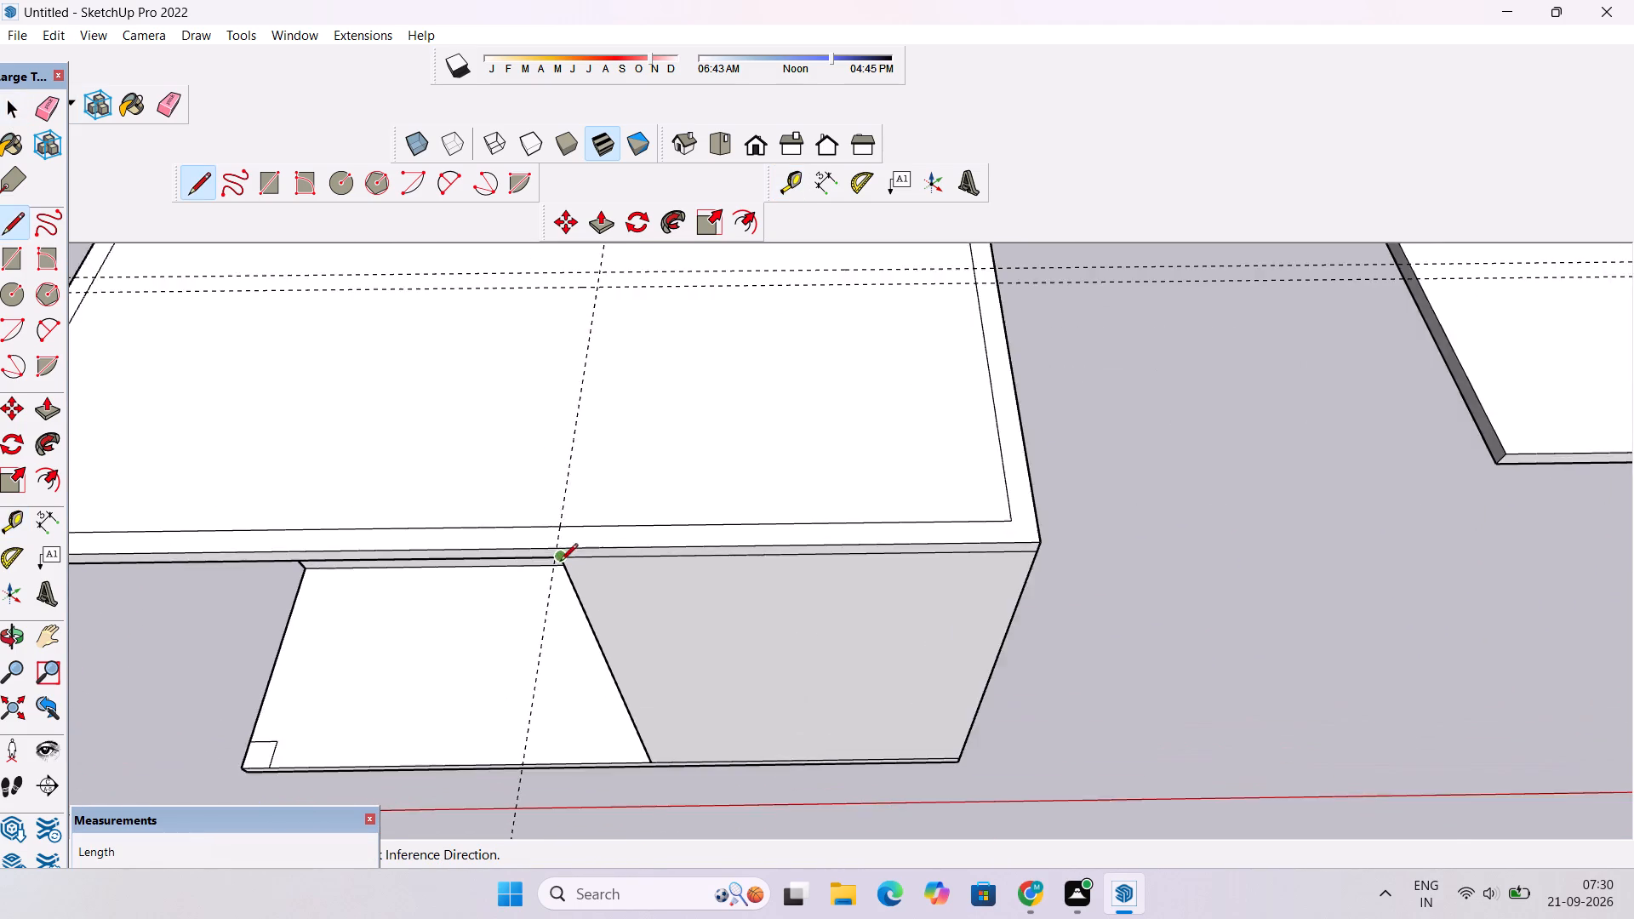
scroll(560, 562, "up", 6)
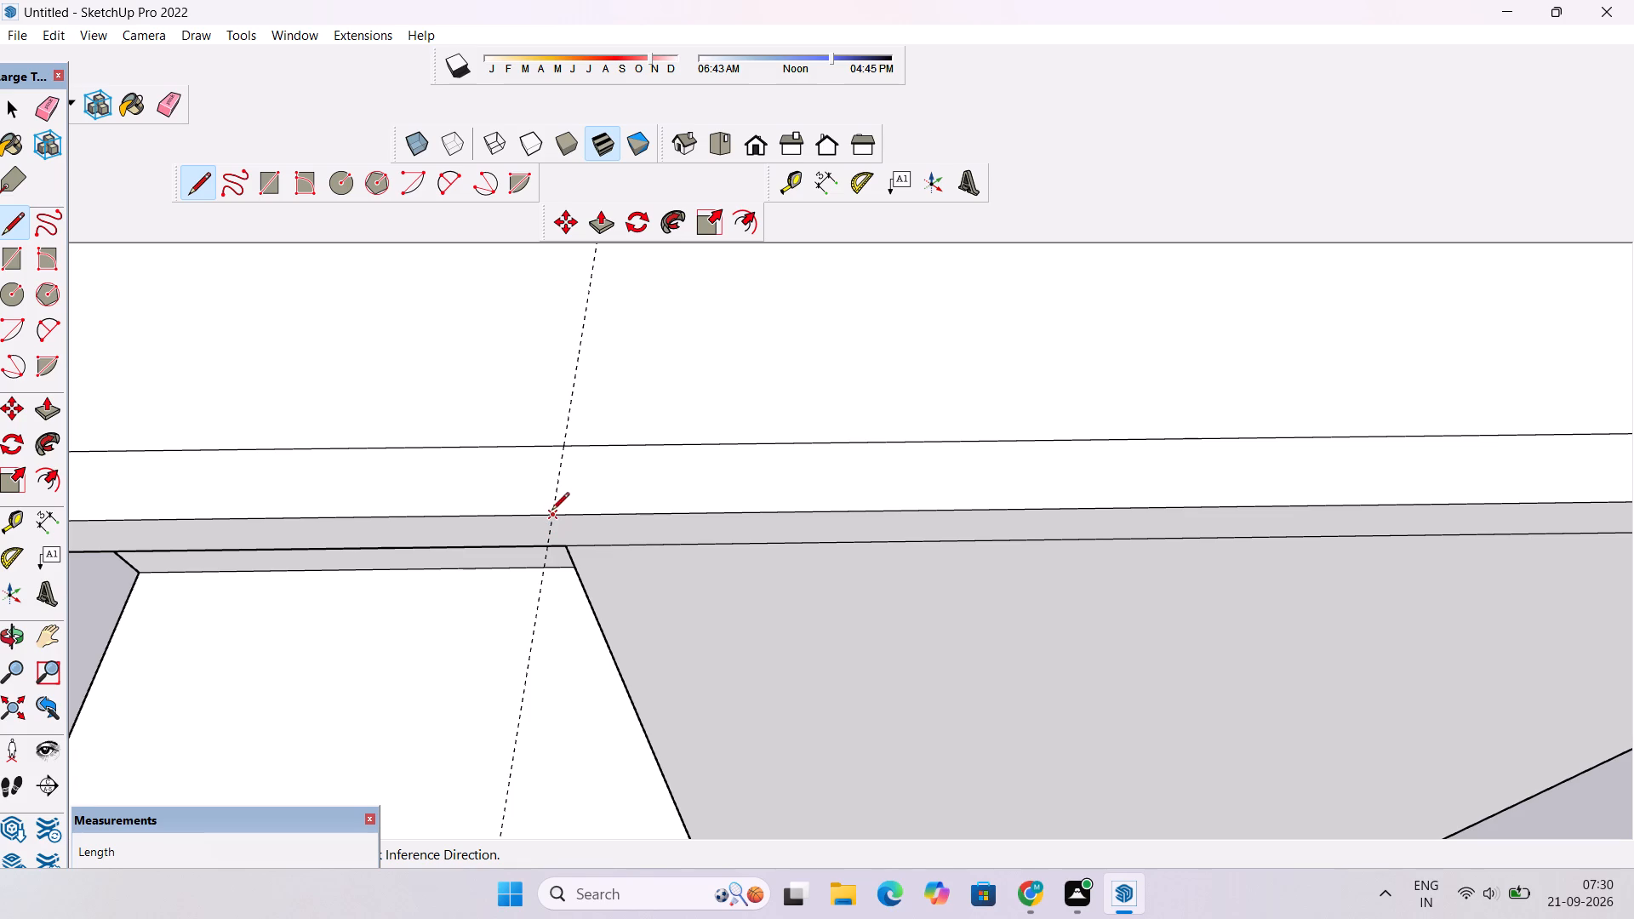
left_click(552, 517)
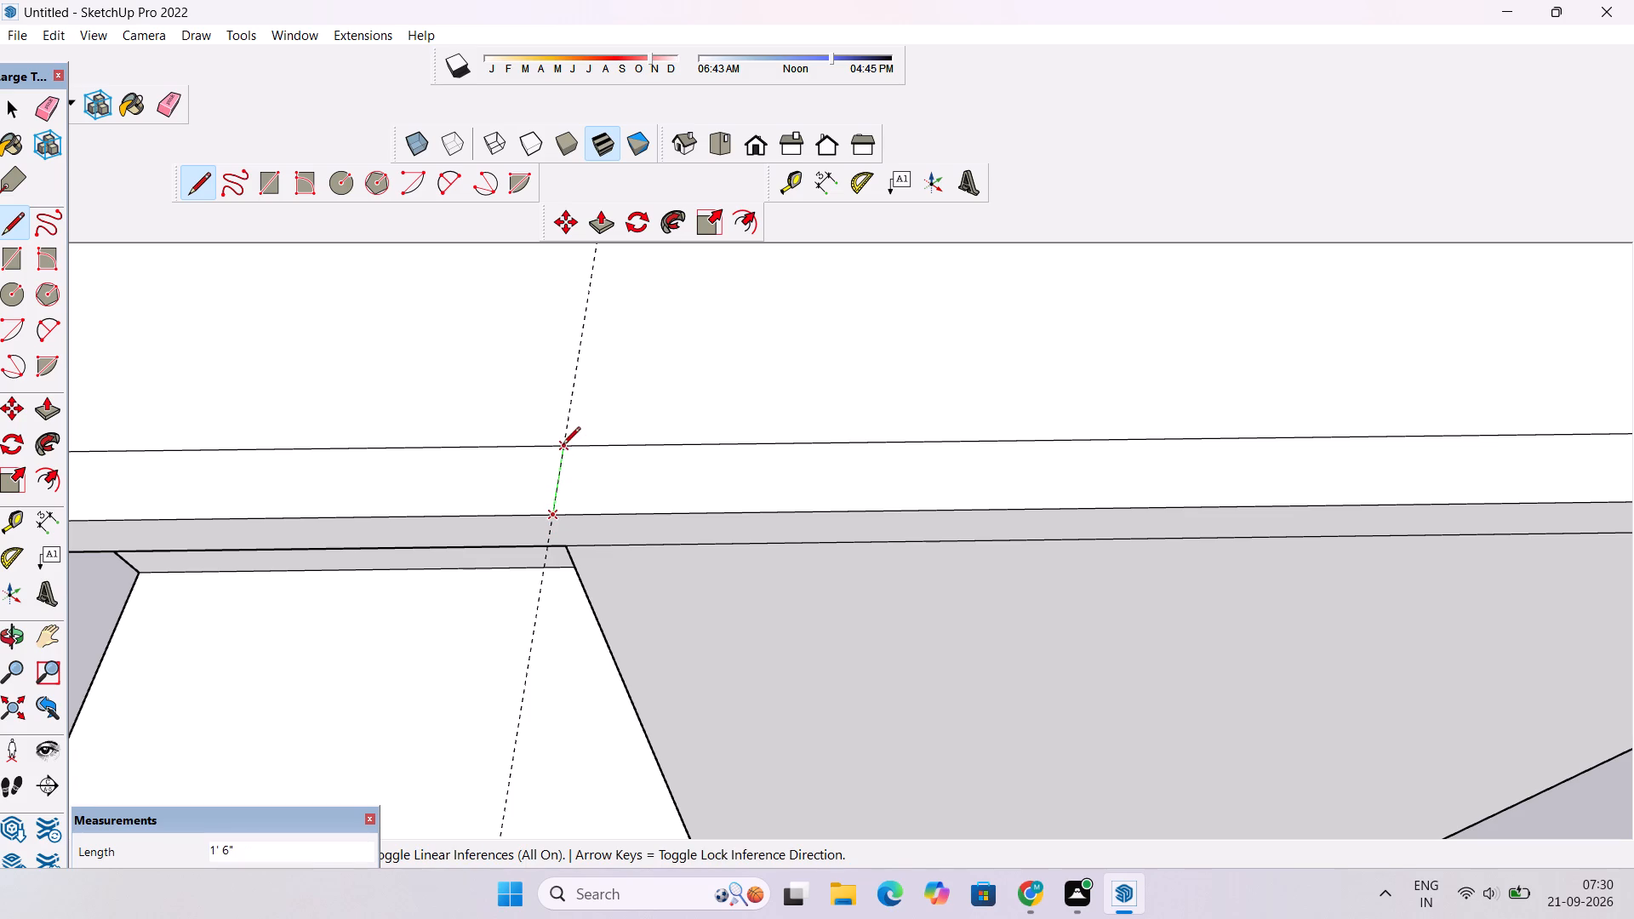
left_click(563, 446)
scroll(593, 555, "down", 20)
scroll(593, 555, "down", 2)
scroll(616, 384, "up", 5)
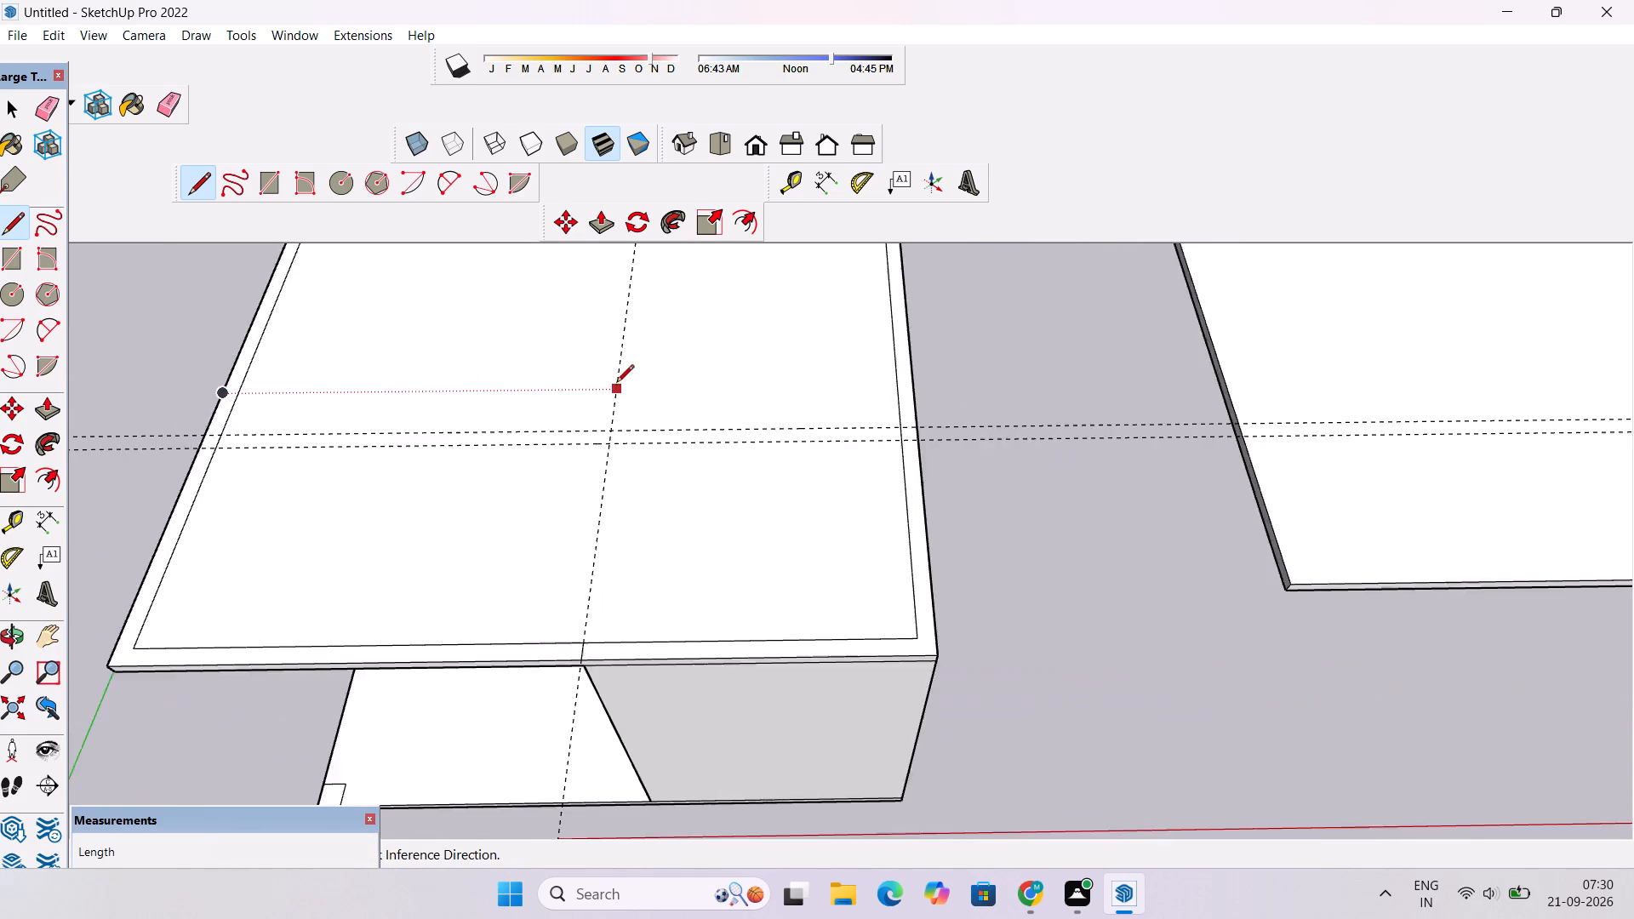
Draw a 1' 6" wide partition strip along the two cross guides, running 28' from the front-to-back guide to the roof's outer right edge.
scroll(616, 384, "up", 5)
scroll(624, 461, "up", 3)
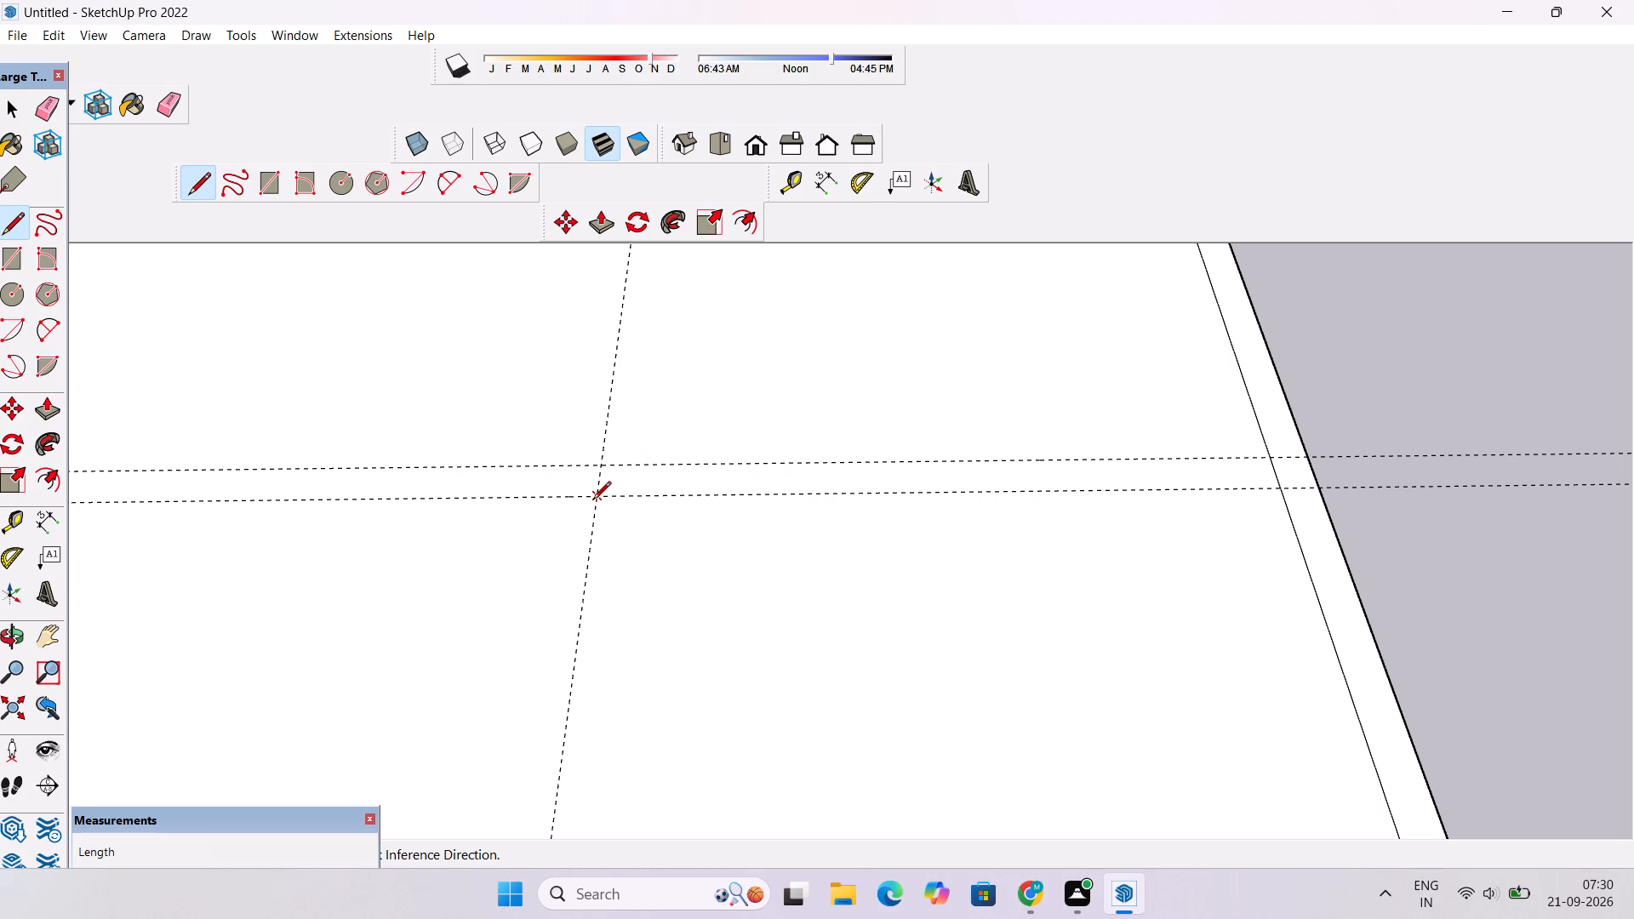
left_click(595, 496)
left_click(605, 462)
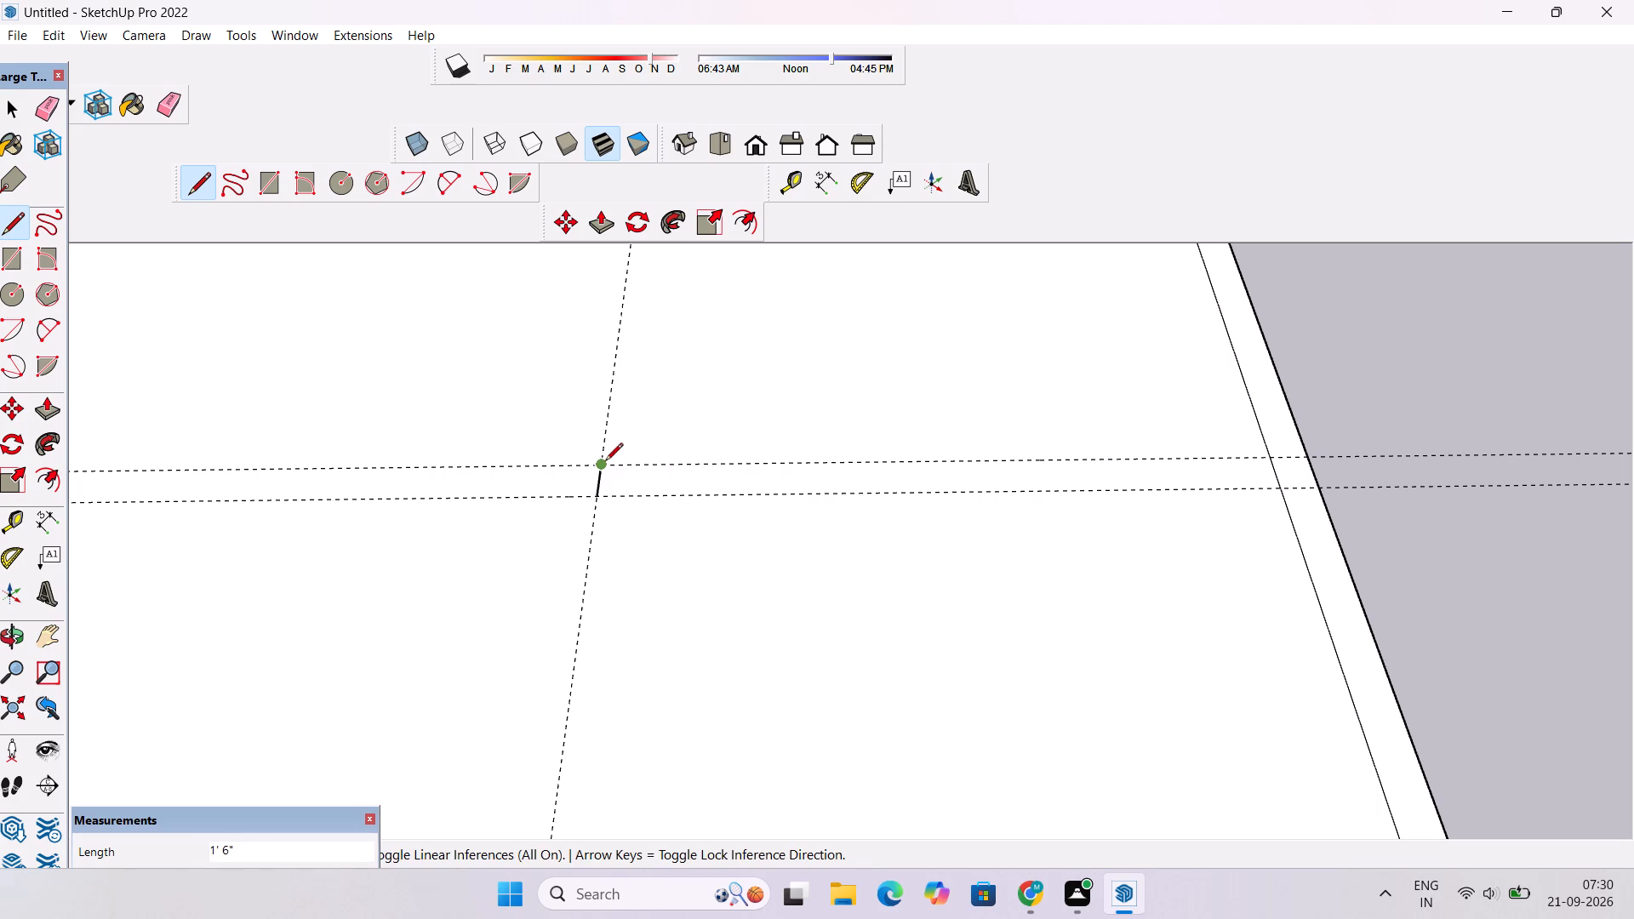
scroll(637, 461, "down", 8)
scroll(963, 457, "up", 7)
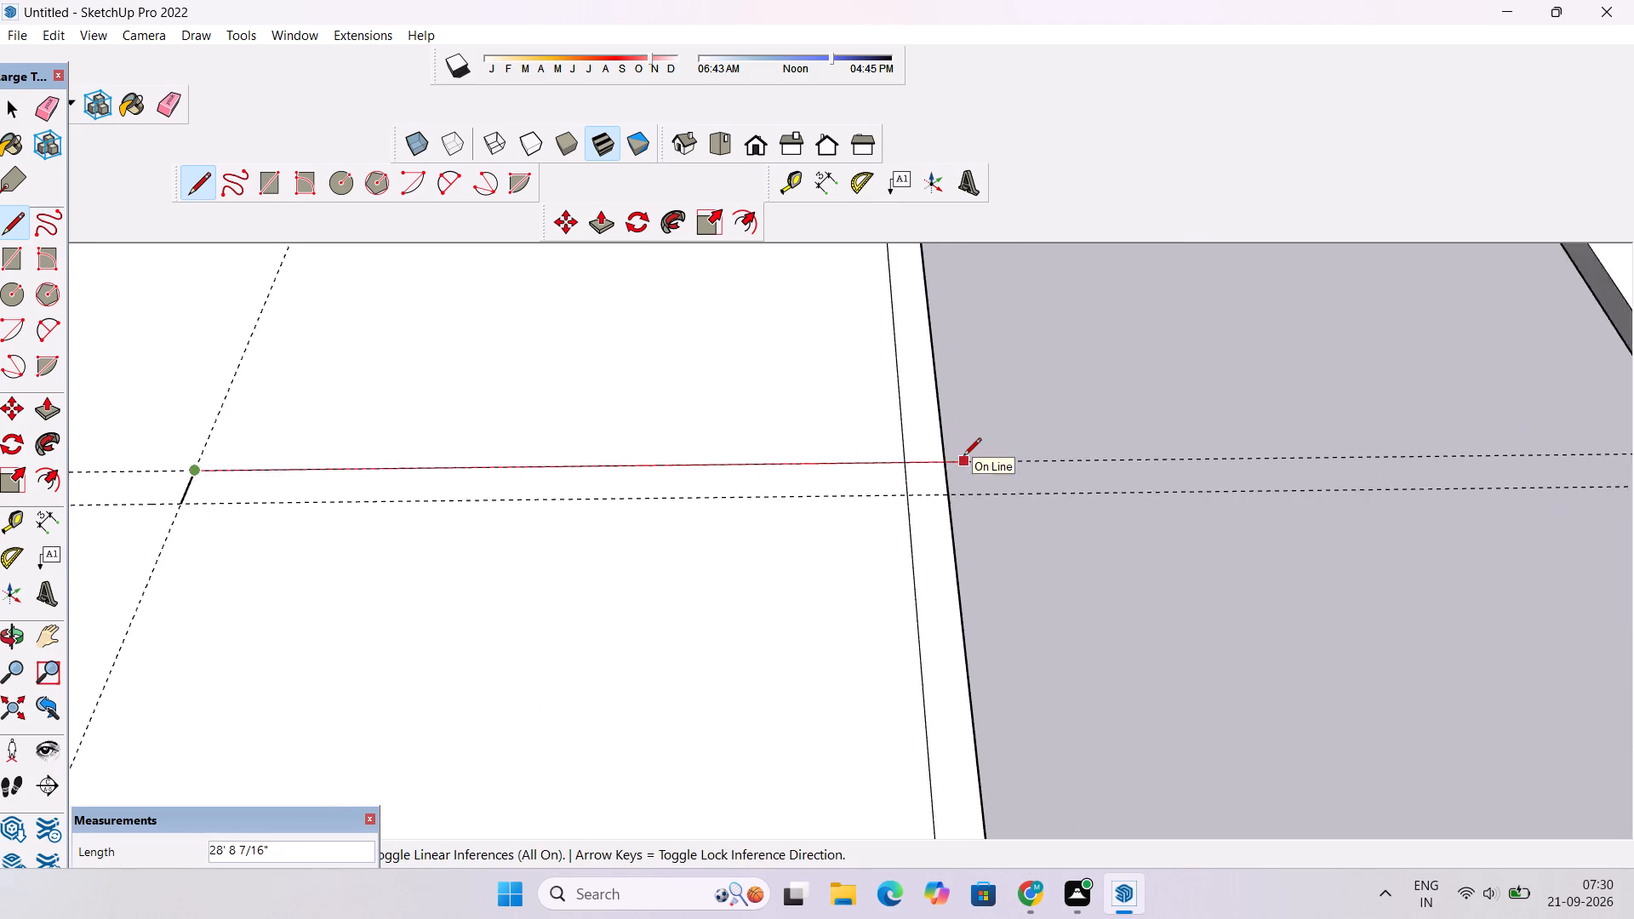
scroll(963, 457, "up", 2)
left_click(929, 468)
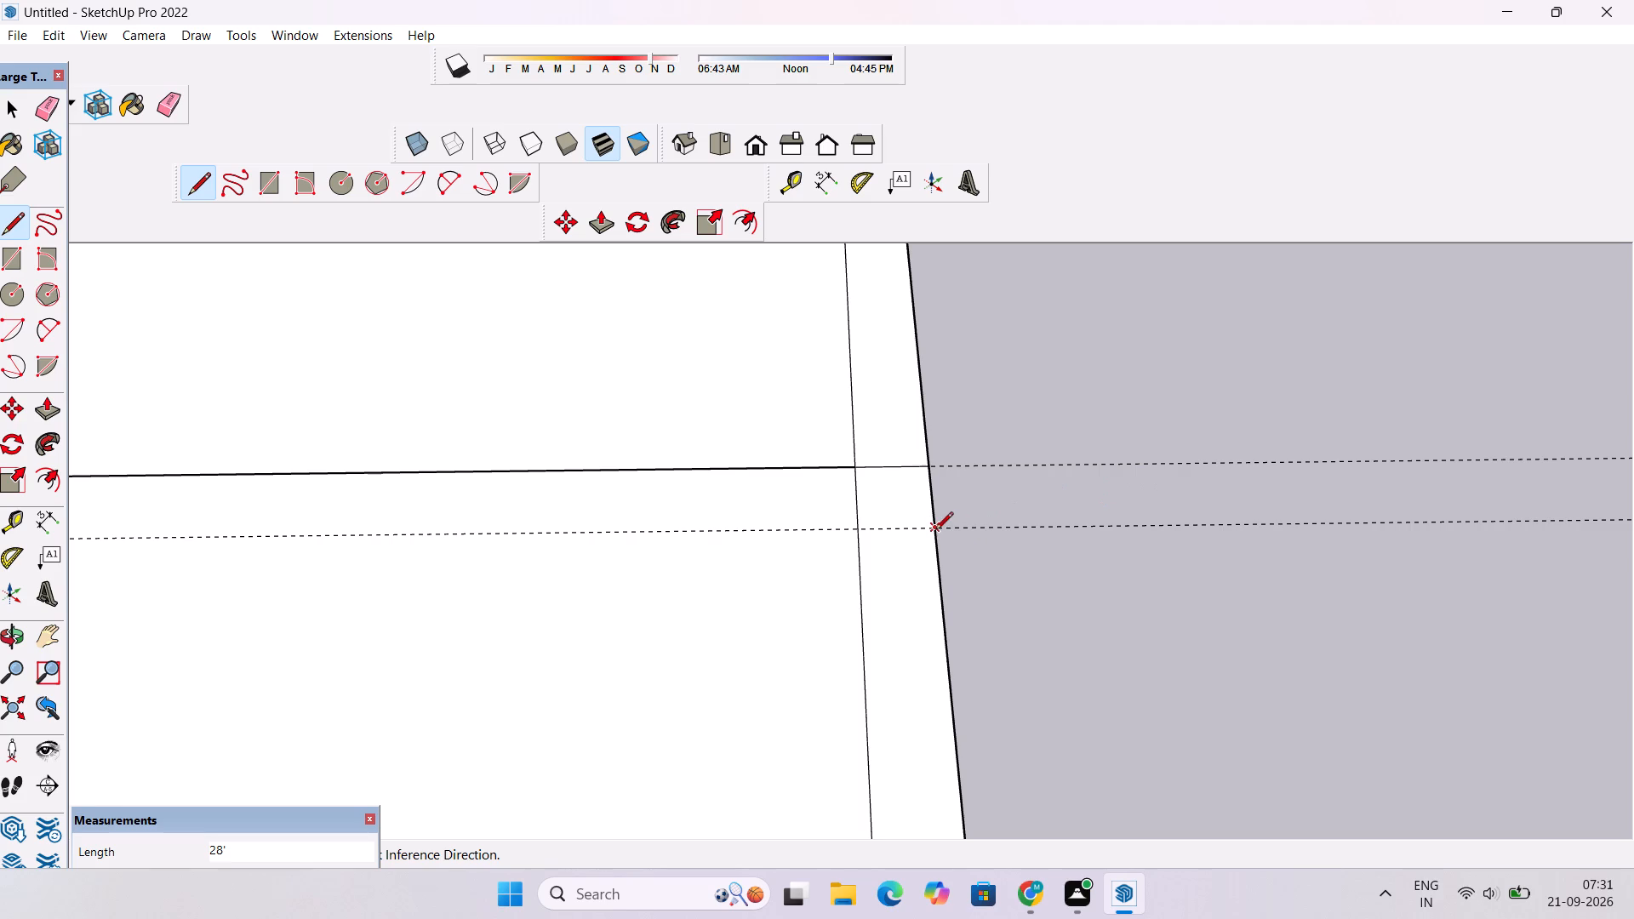
left_click(935, 528)
scroll(781, 528, "down", 13)
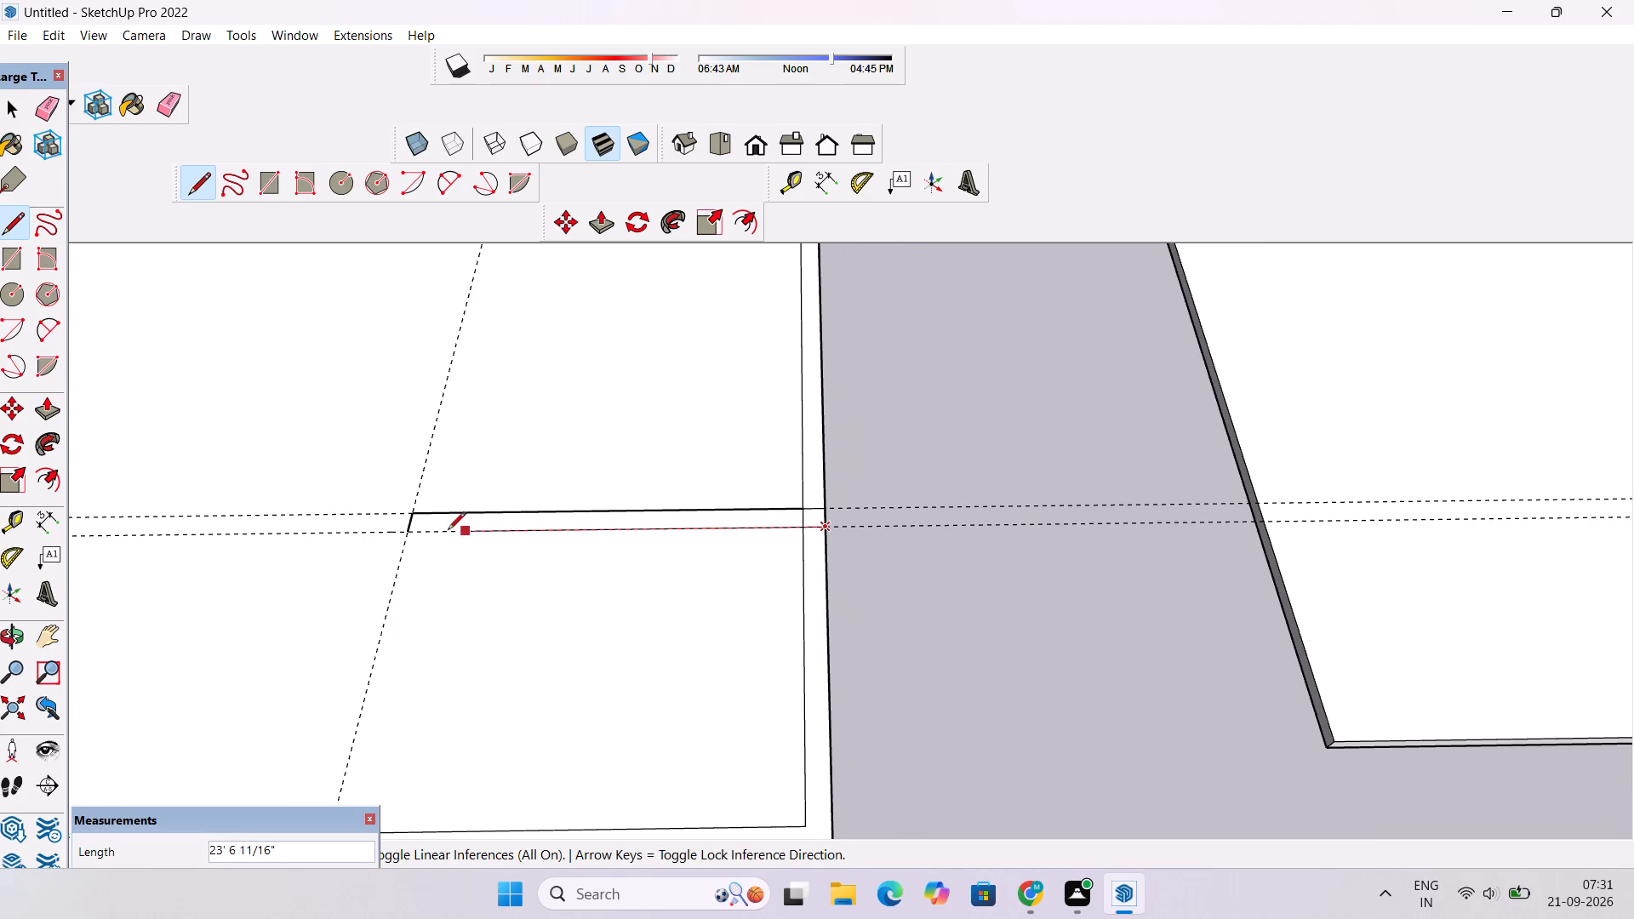
scroll(414, 535, "up", 10)
left_click(398, 524)
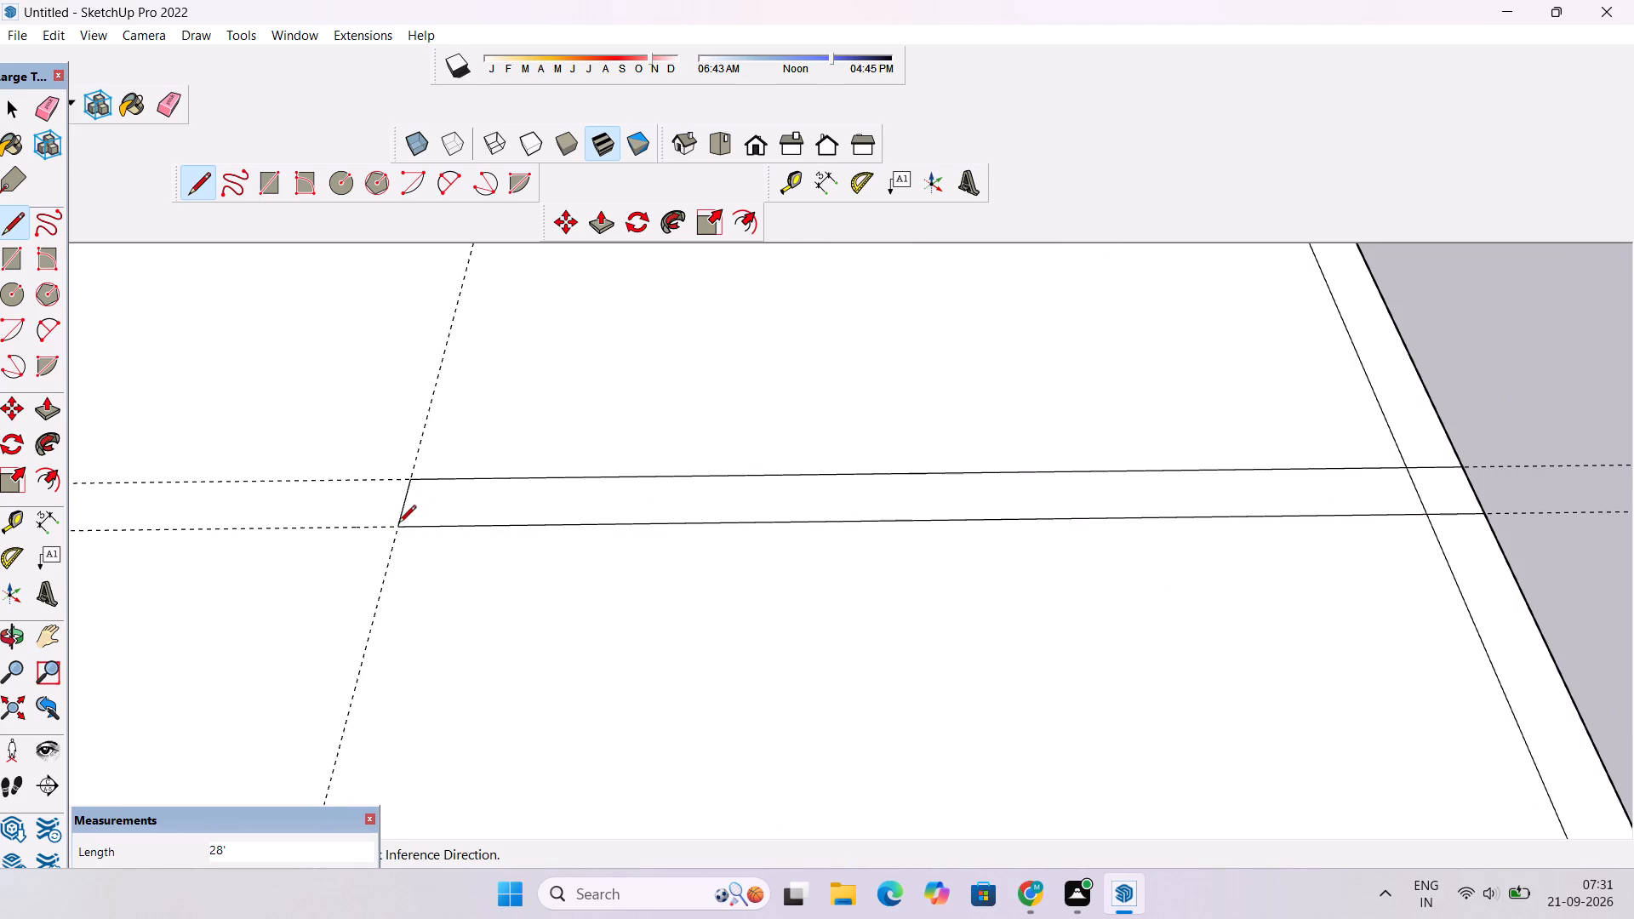
key("space")
Erase the two cross guides and the front-to-back guide over the roof.
type("o")
left_click_drag(415, 634, 423, 505)
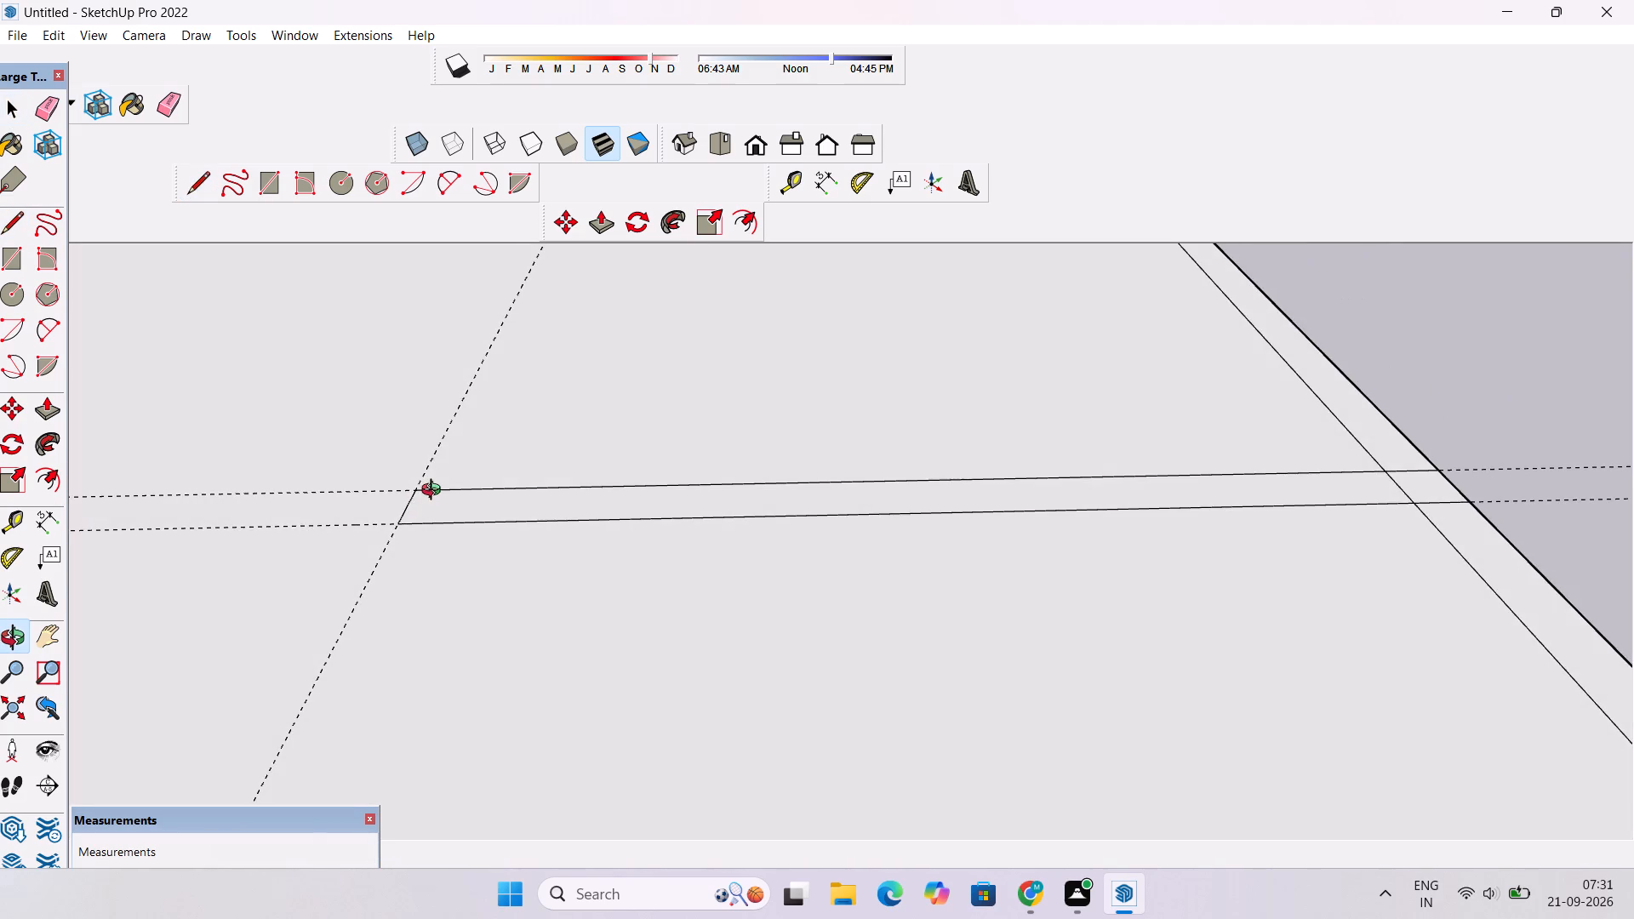
scroll(438, 479, "down", 4)
left_click_drag(425, 504, 458, 541)
left_click_drag(397, 519, 638, 459, "shift")
scroll(638, 459, "down", 6)
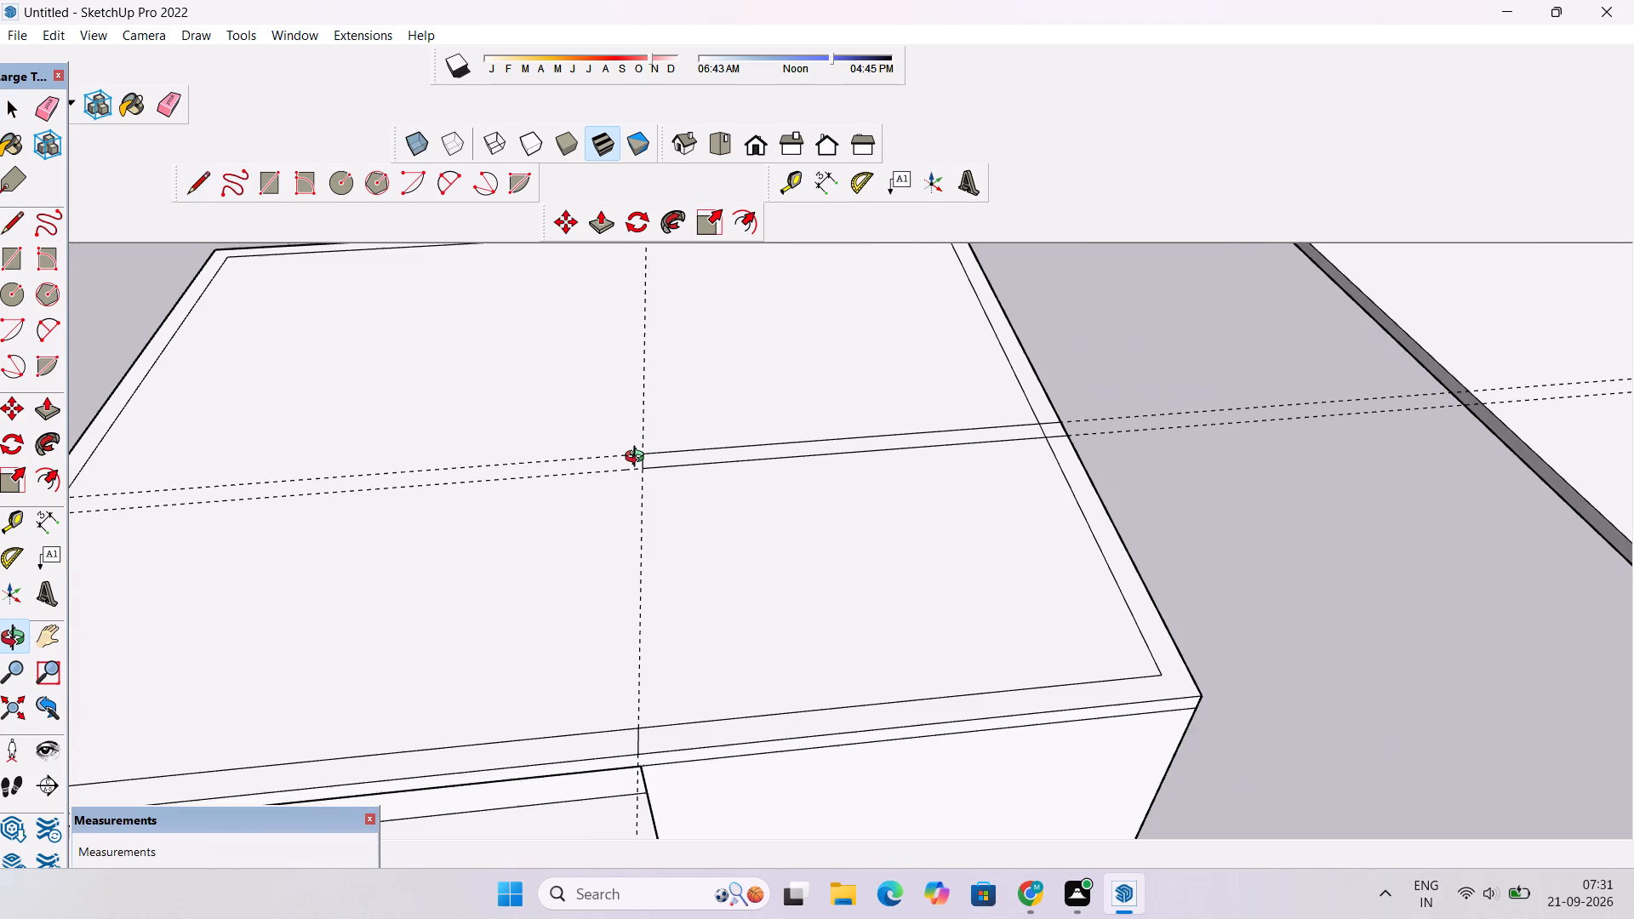
scroll(638, 458, "down", 5)
left_click_drag(637, 459, 597, 553)
scroll(561, 525, "up", 2)
left_click_drag(560, 516, 552, 541, "shift")
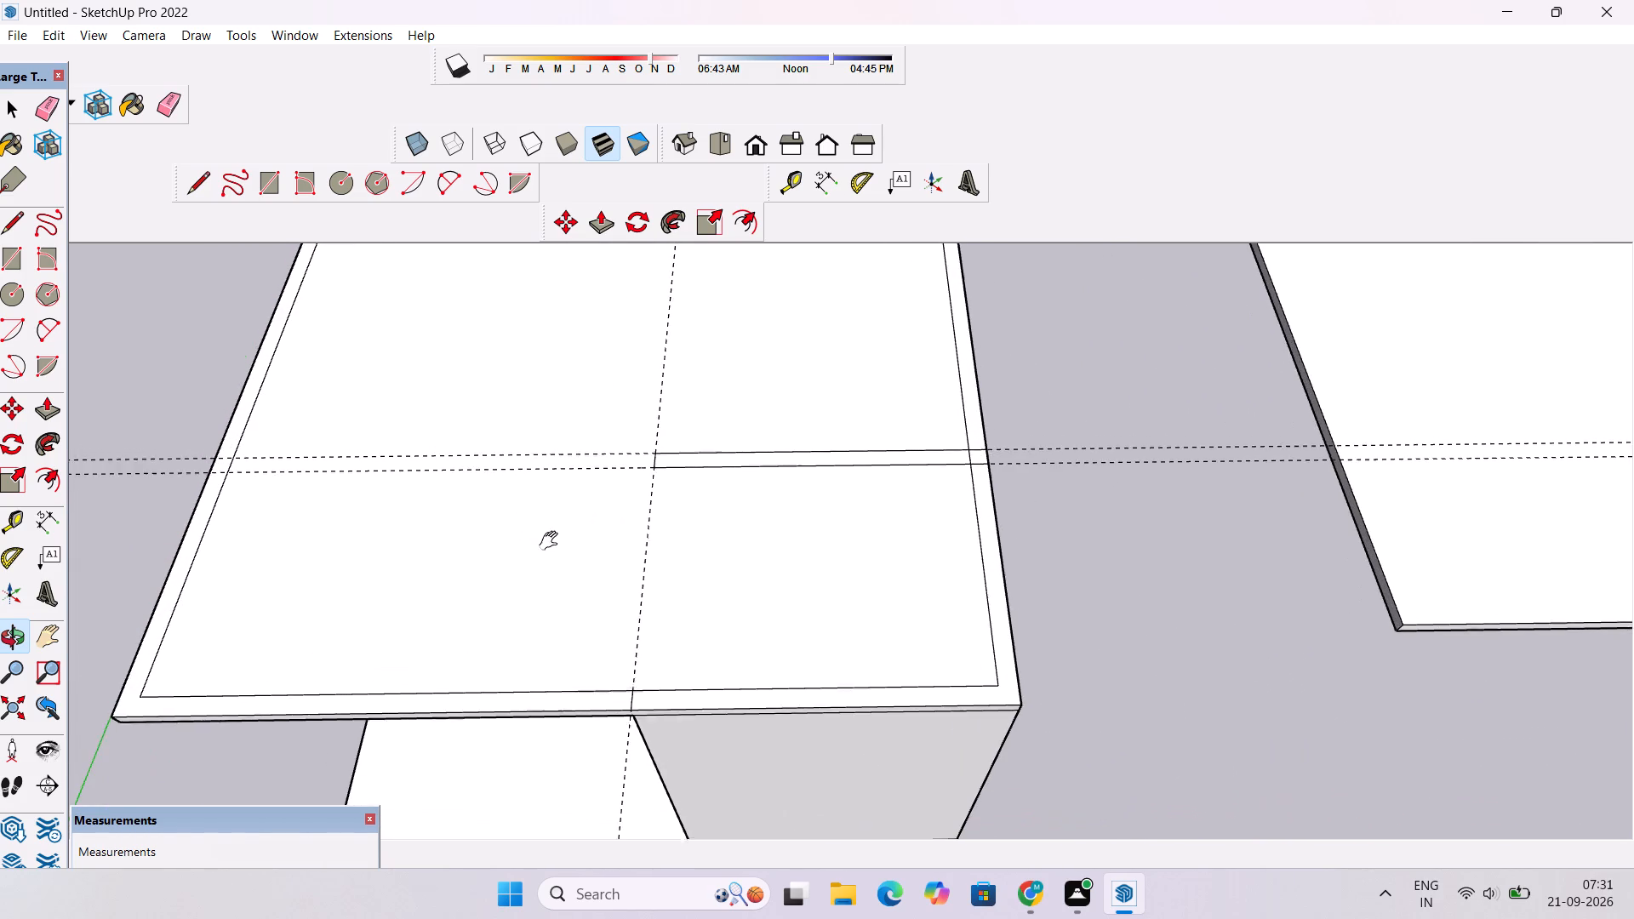
left_click_drag(552, 541, 552, 542, "shift")
scroll(536, 532, "down", 4, "shift")
key("space")
key("e")
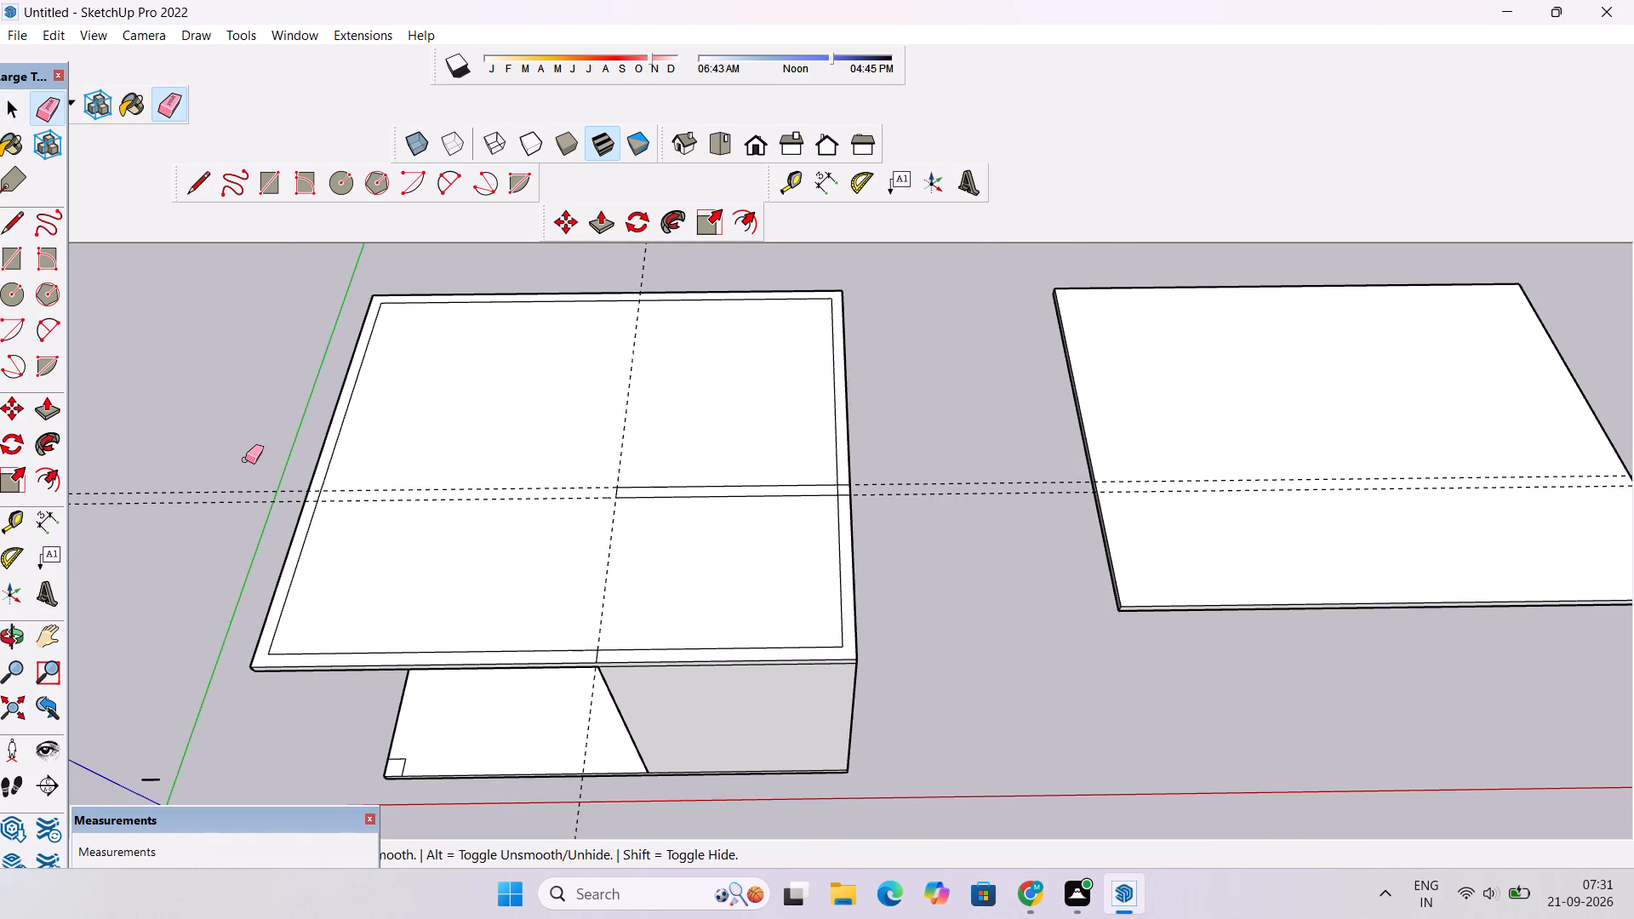
left_click_drag(245, 459, 243, 508)
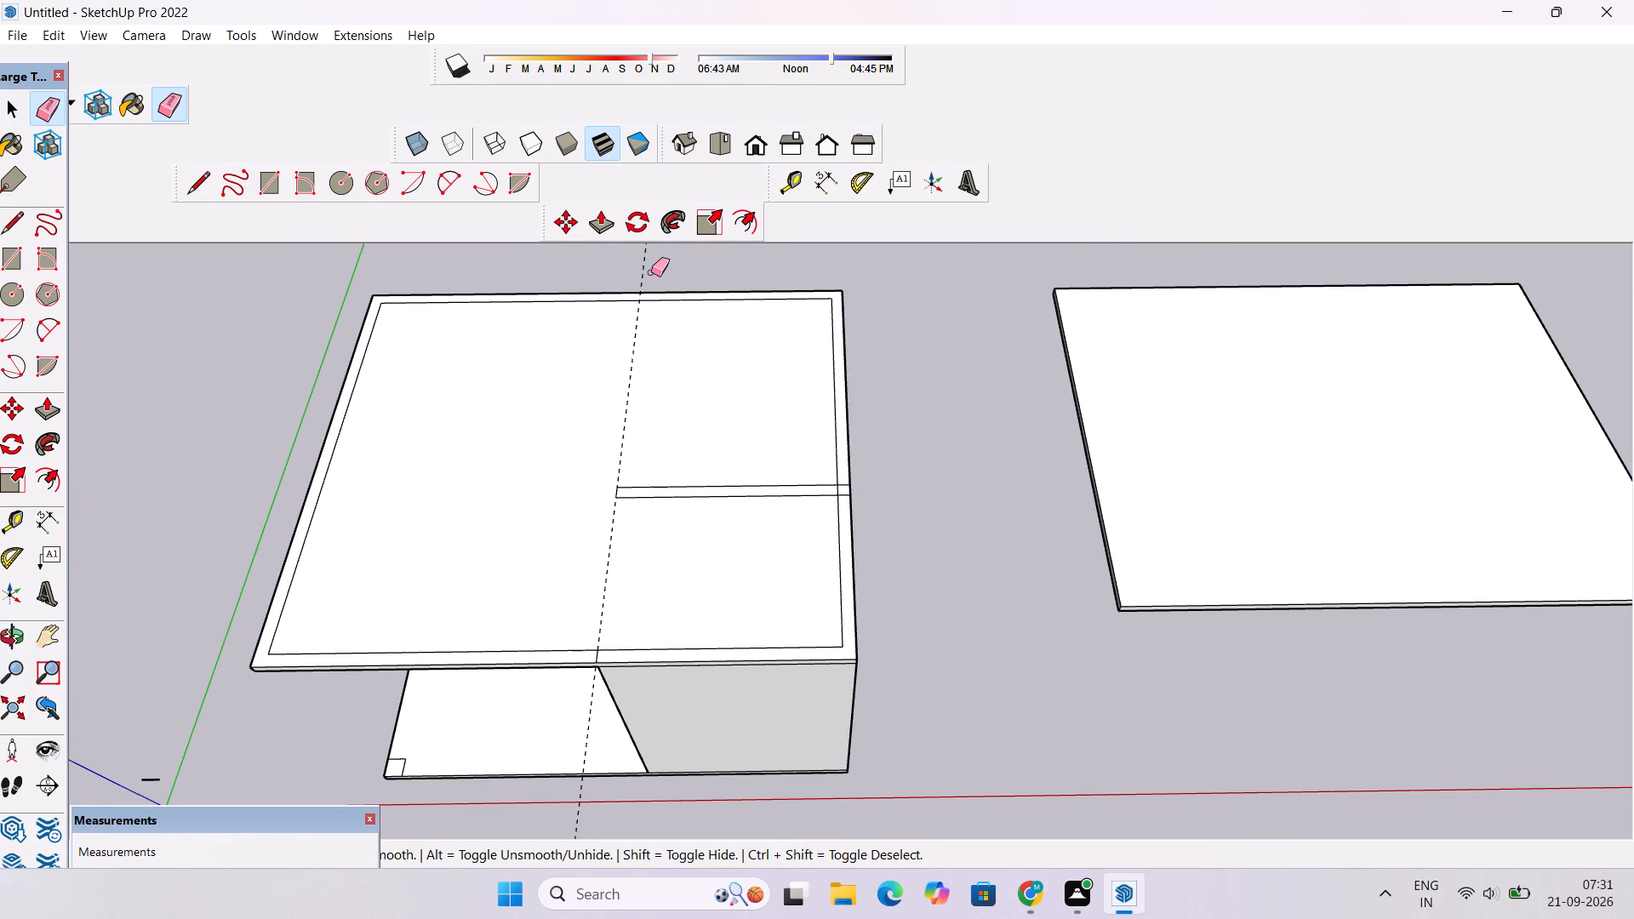
left_click_drag(651, 267, 642, 280)
Examine the roof's partition strip and the building below from the front and above.
key("o")
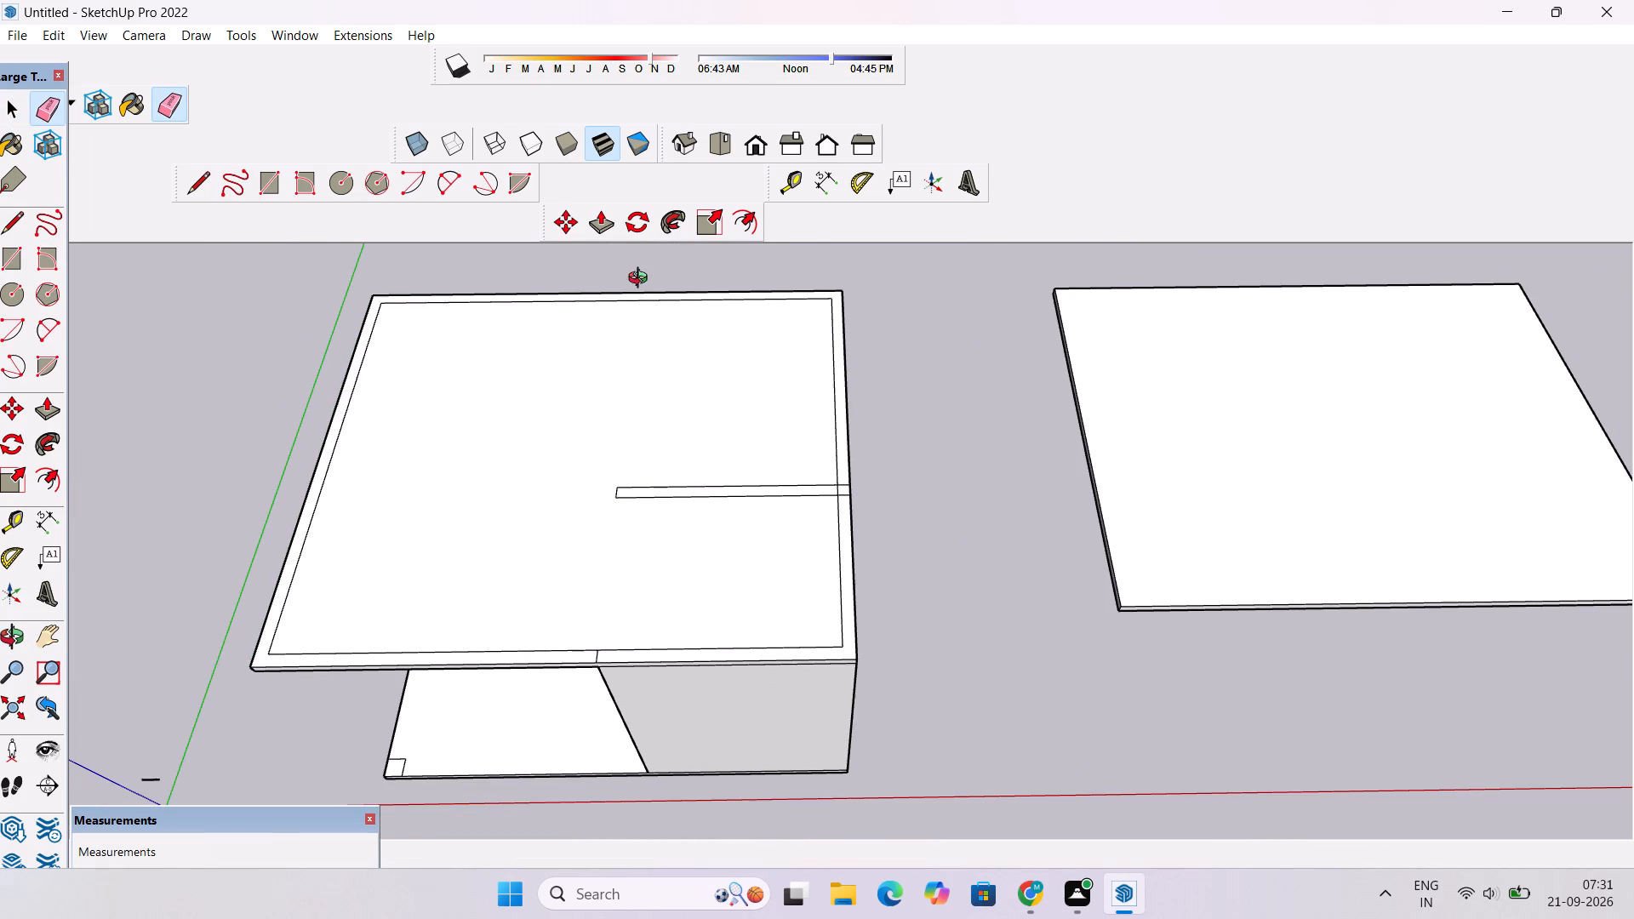
scroll(644, 298, "down", 6)
left_click_drag(675, 544, 683, 527)
scroll(675, 496, "up", 3)
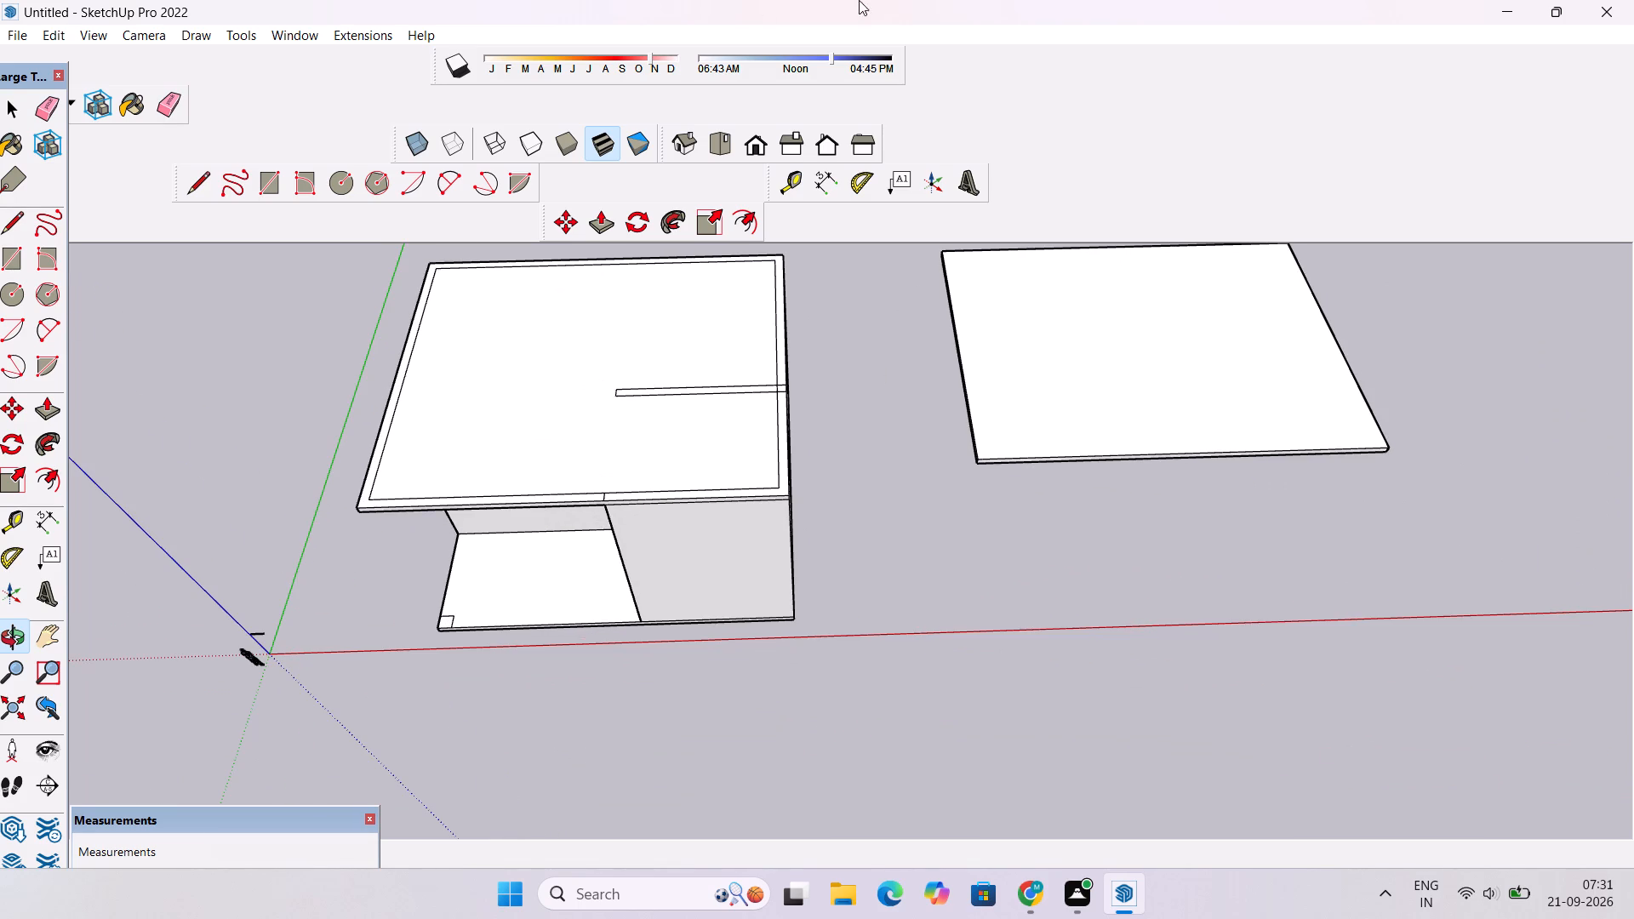
scroll(780, 540, "down", 6)
left_click_drag(792, 620, 719, 471)
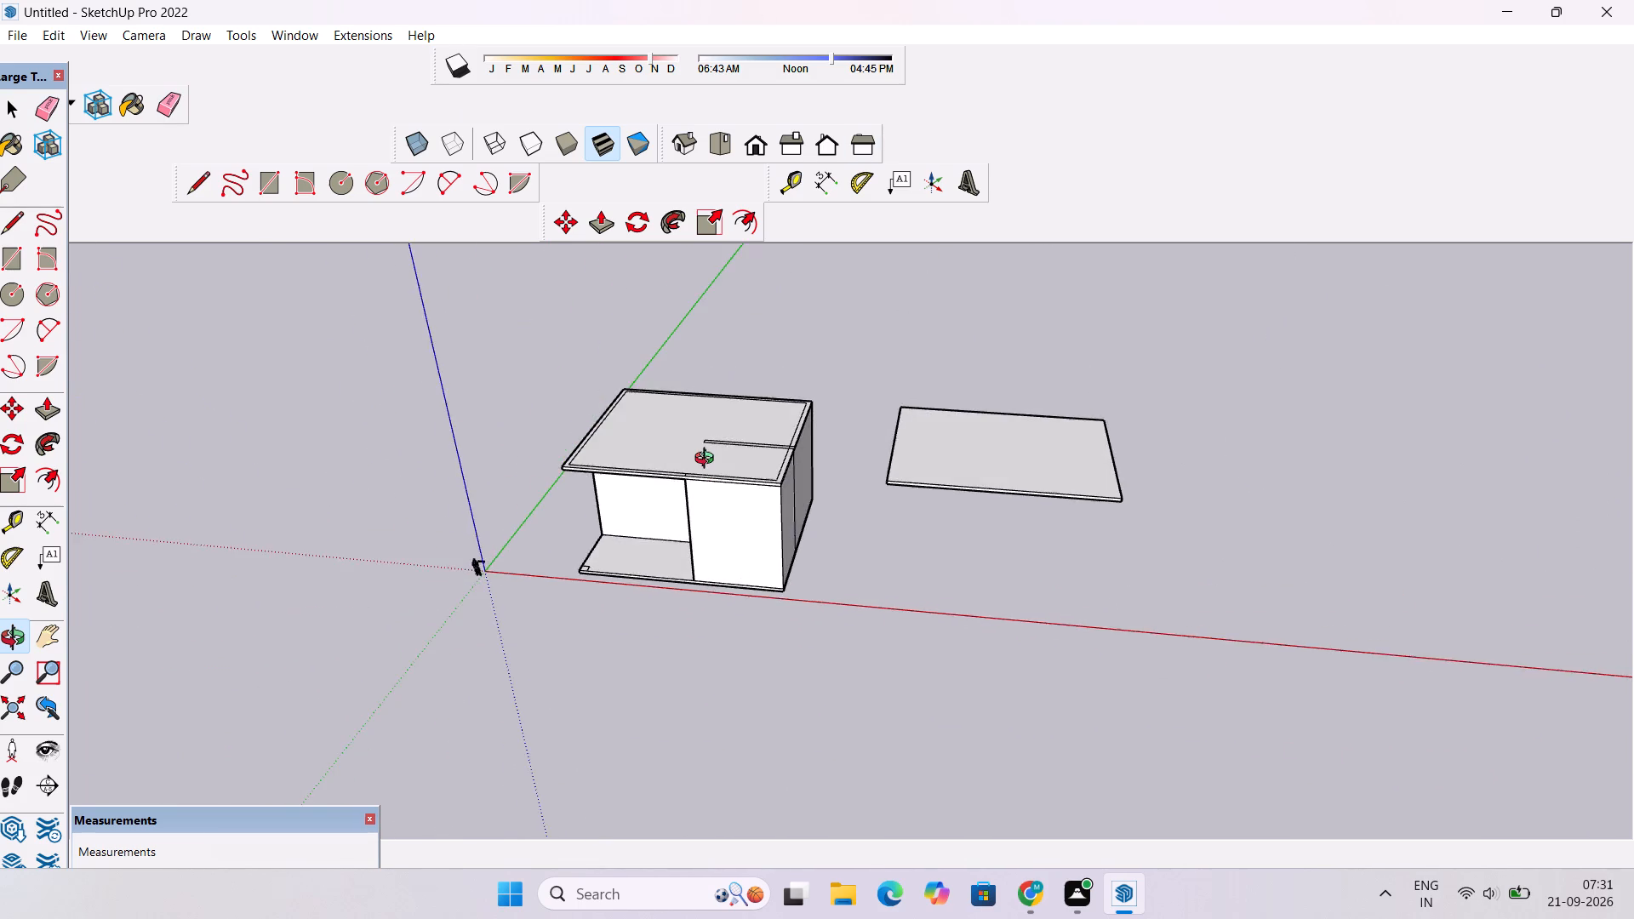
scroll(708, 460, "up", 4)
left_click_drag(706, 462, 797, 460)
left_click_drag(730, 471, 936, 397, "shift")
scroll(937, 397, "down", 6)
left_click_drag(937, 419, 943, 630)
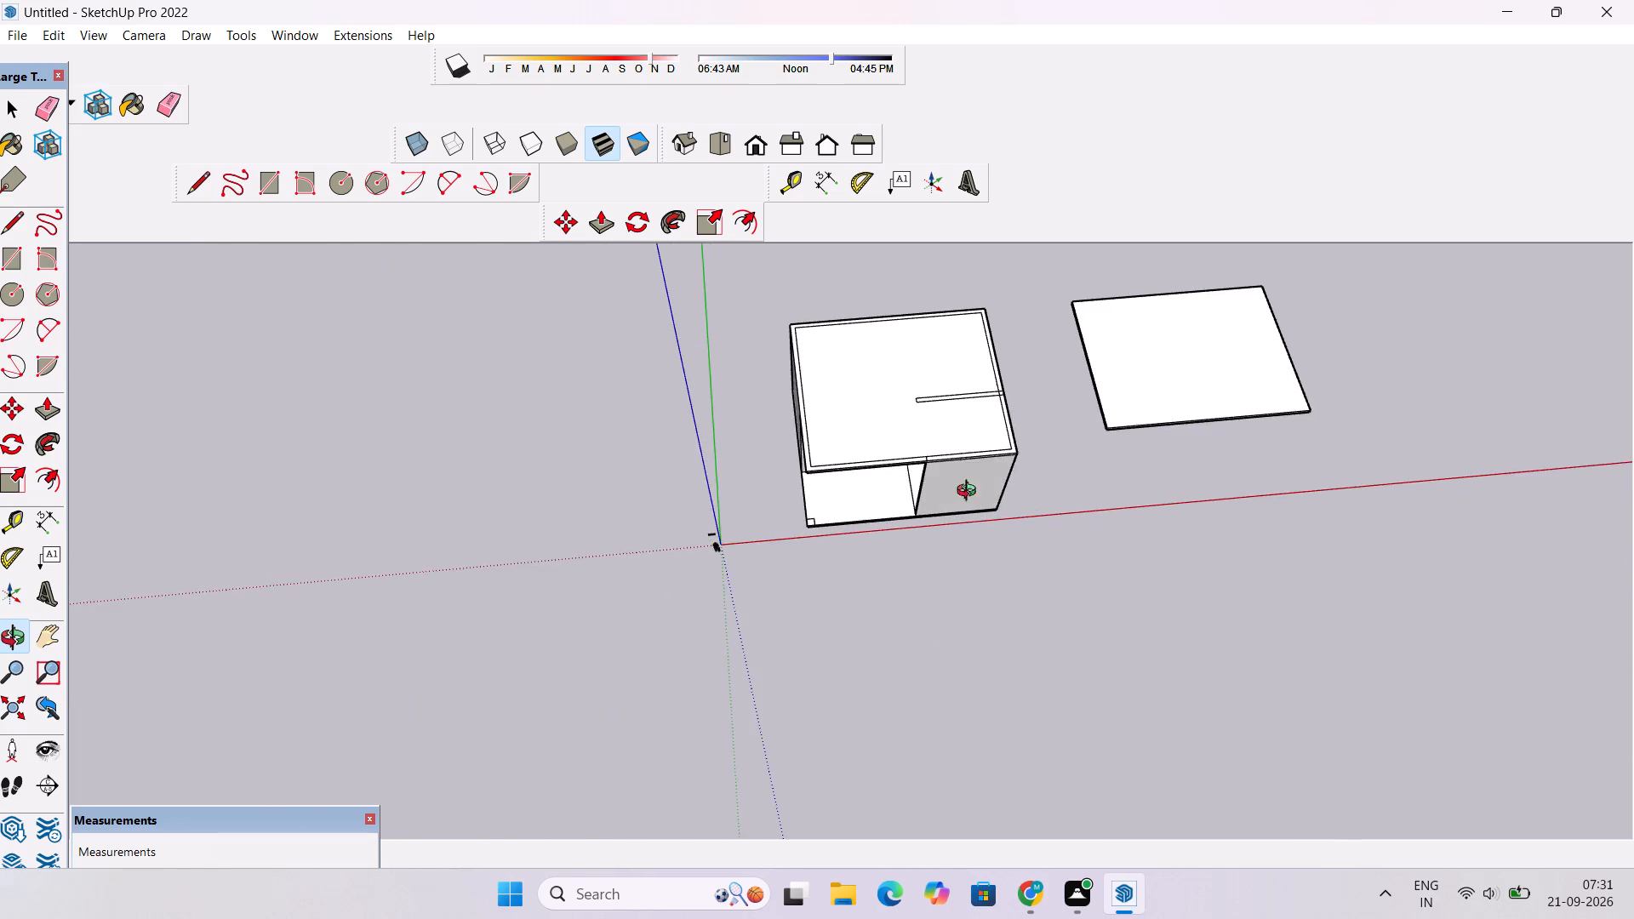
scroll(980, 436, "up", 9)
left_click_drag(1034, 477, 820, 477, "shift")
scroll(813, 475, "down", 6)
left_click_drag(790, 502, 768, 403)
scroll(760, 386, "up", 2)
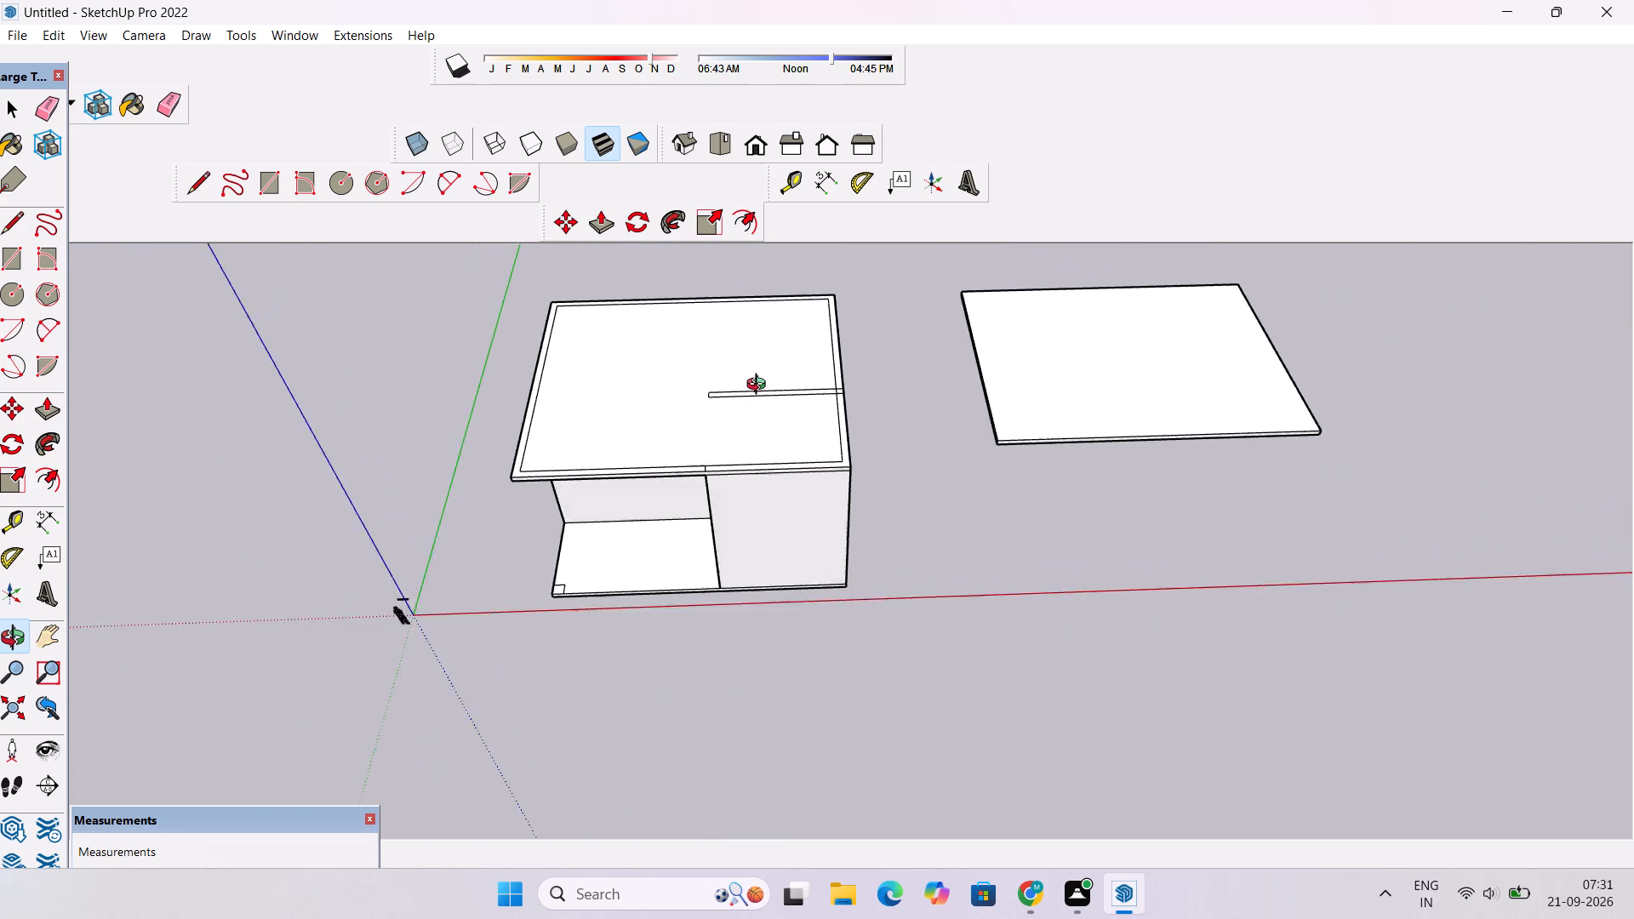
Erase the short segment of the right inner border line that crosses the partition strip.
scroll(760, 386, "up", 2)
left_click_drag(763, 400, 800, 486, "shift")
scroll(829, 480, "up", 7, "shift")
left_click_drag(960, 526, 897, 518, "shift")
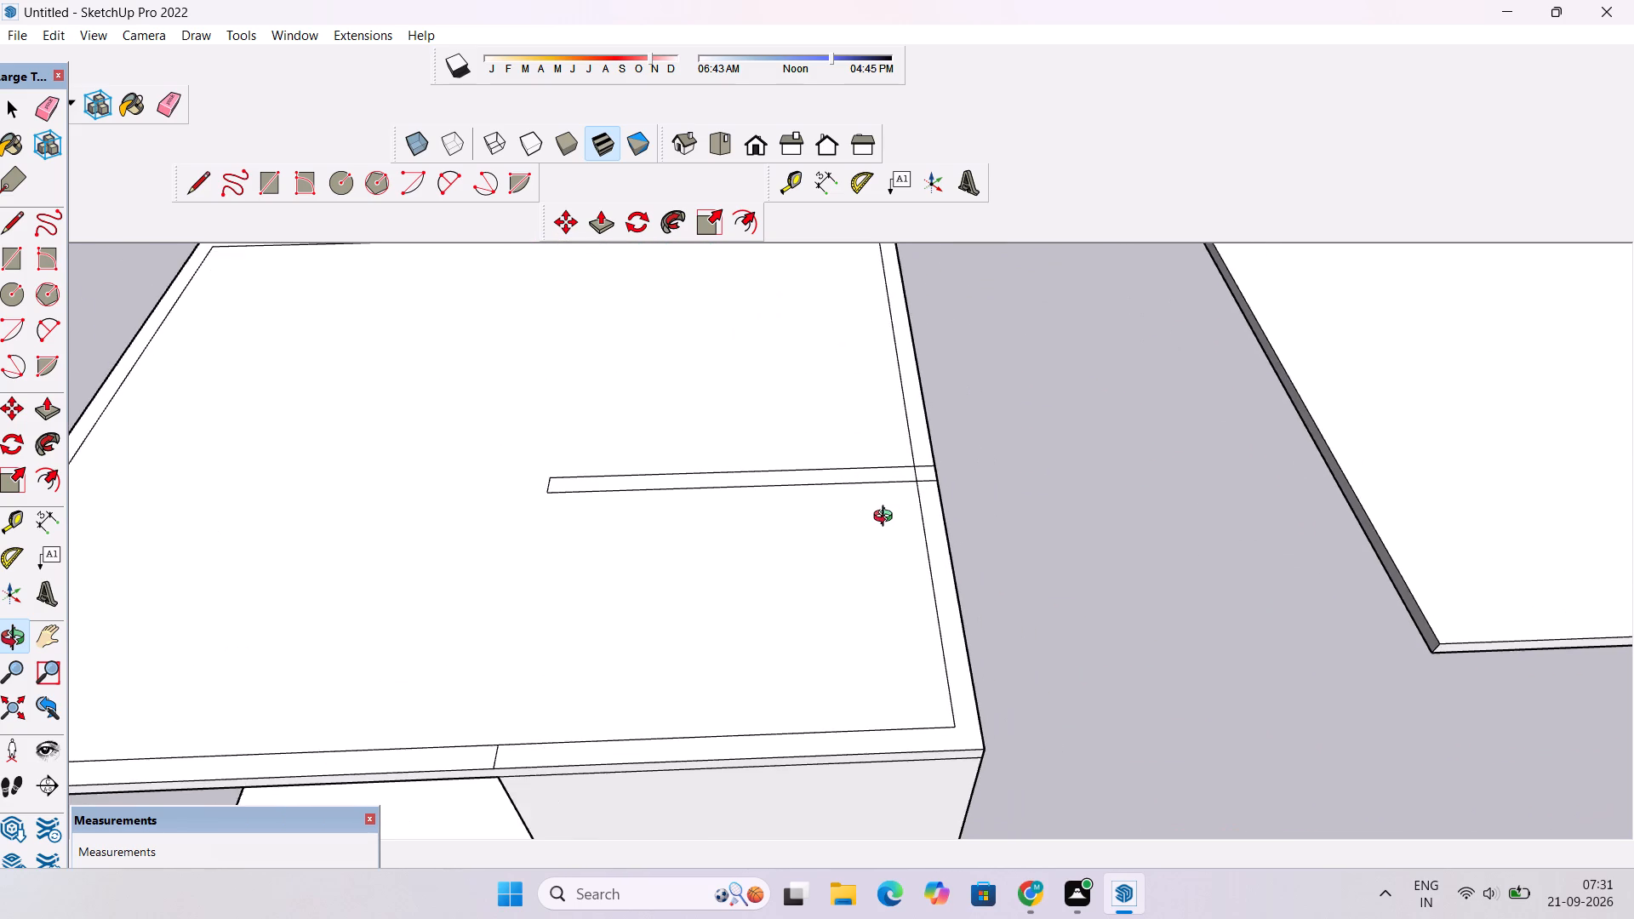
scroll(887, 518, "up", 2)
key("e")
scroll(905, 498, "up", 8)
left_click(940, 445)
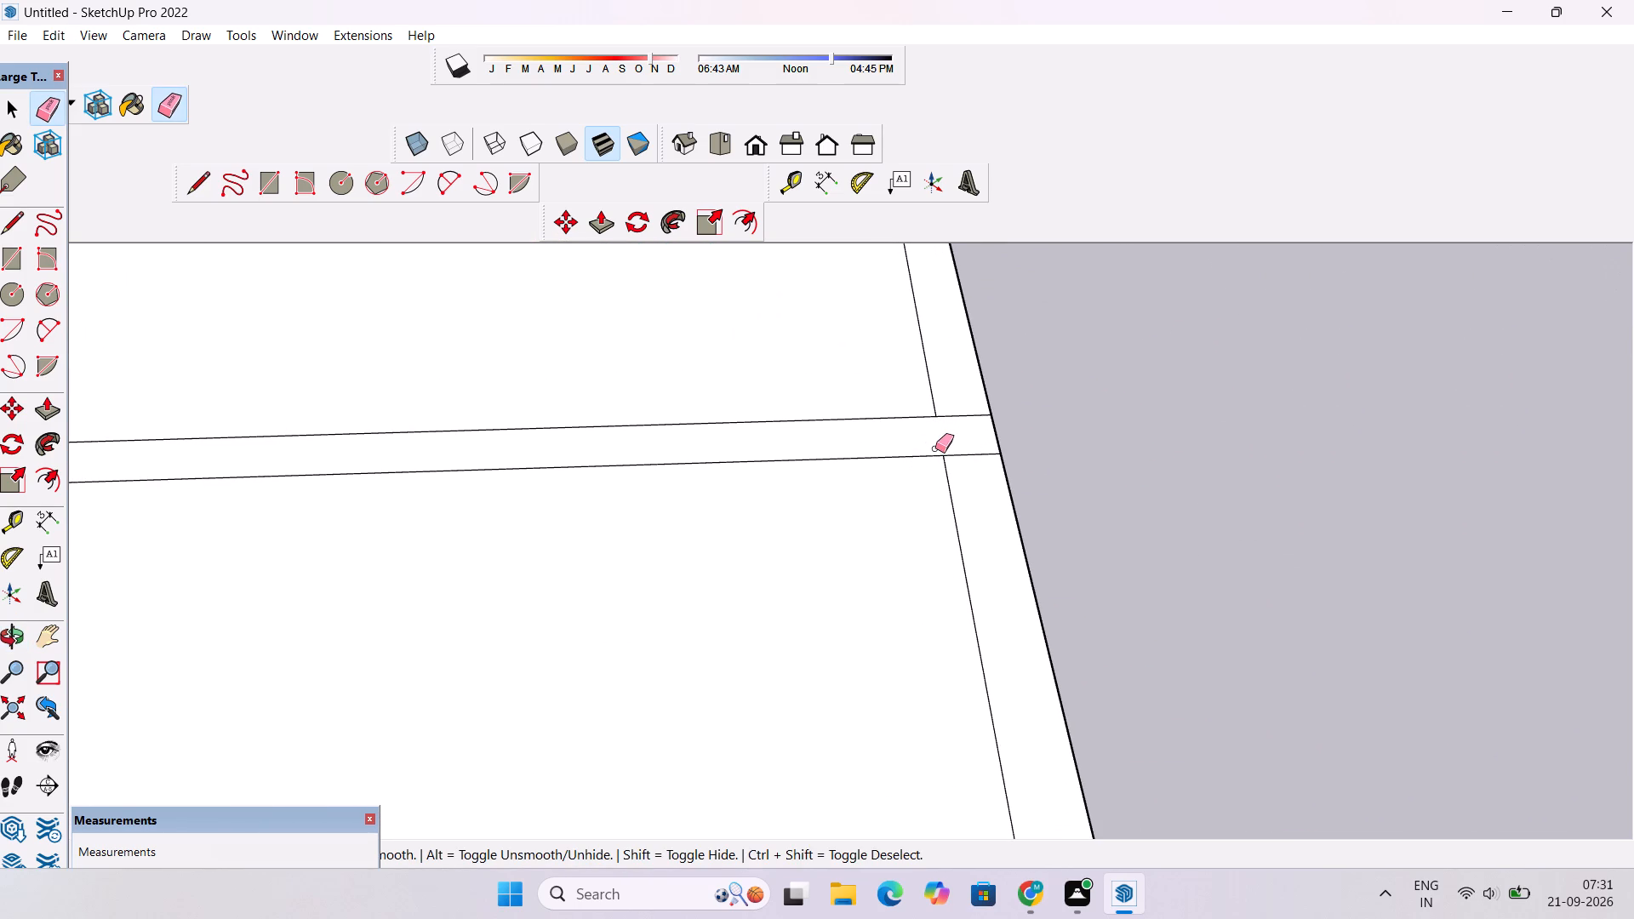
Erase the segment of the partition strip's front line that crosses the roof's right border strip.
scroll(934, 448, "down", 6)
key("o")
left_click_drag(933, 448, 928, 535)
left_click_drag(928, 535, 963, 437)
scroll(967, 424, "down", 5)
scroll(975, 425, "up", 2)
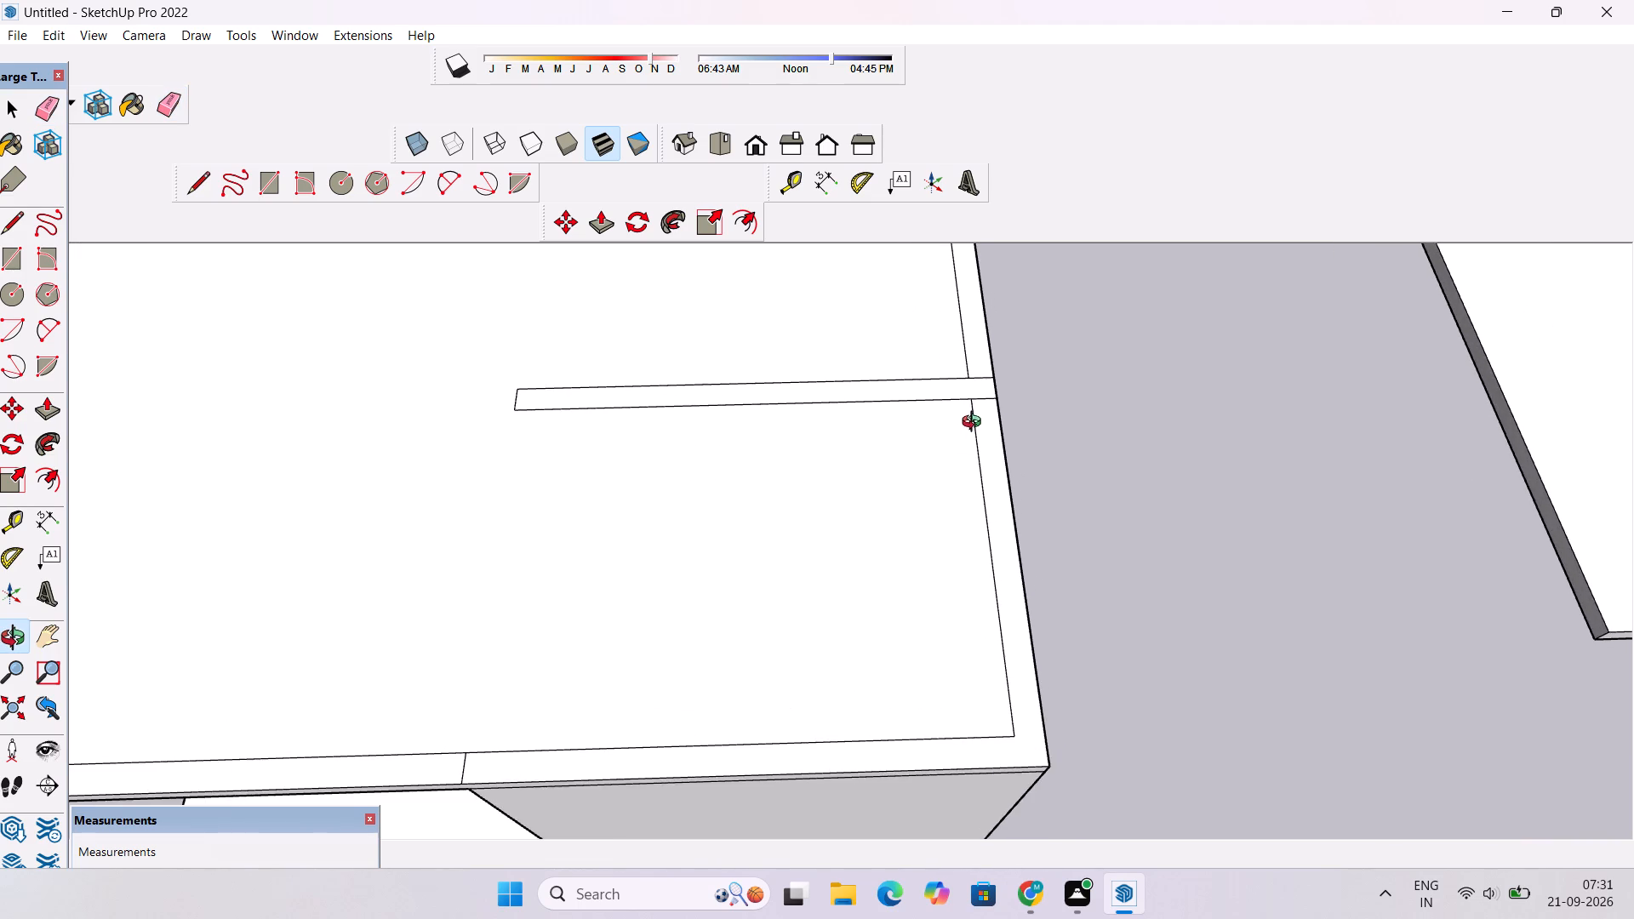
scroll(975, 420, "down", 4)
left_click_drag(980, 458, 991, 430, "shift")
scroll(992, 404, "up", 4)
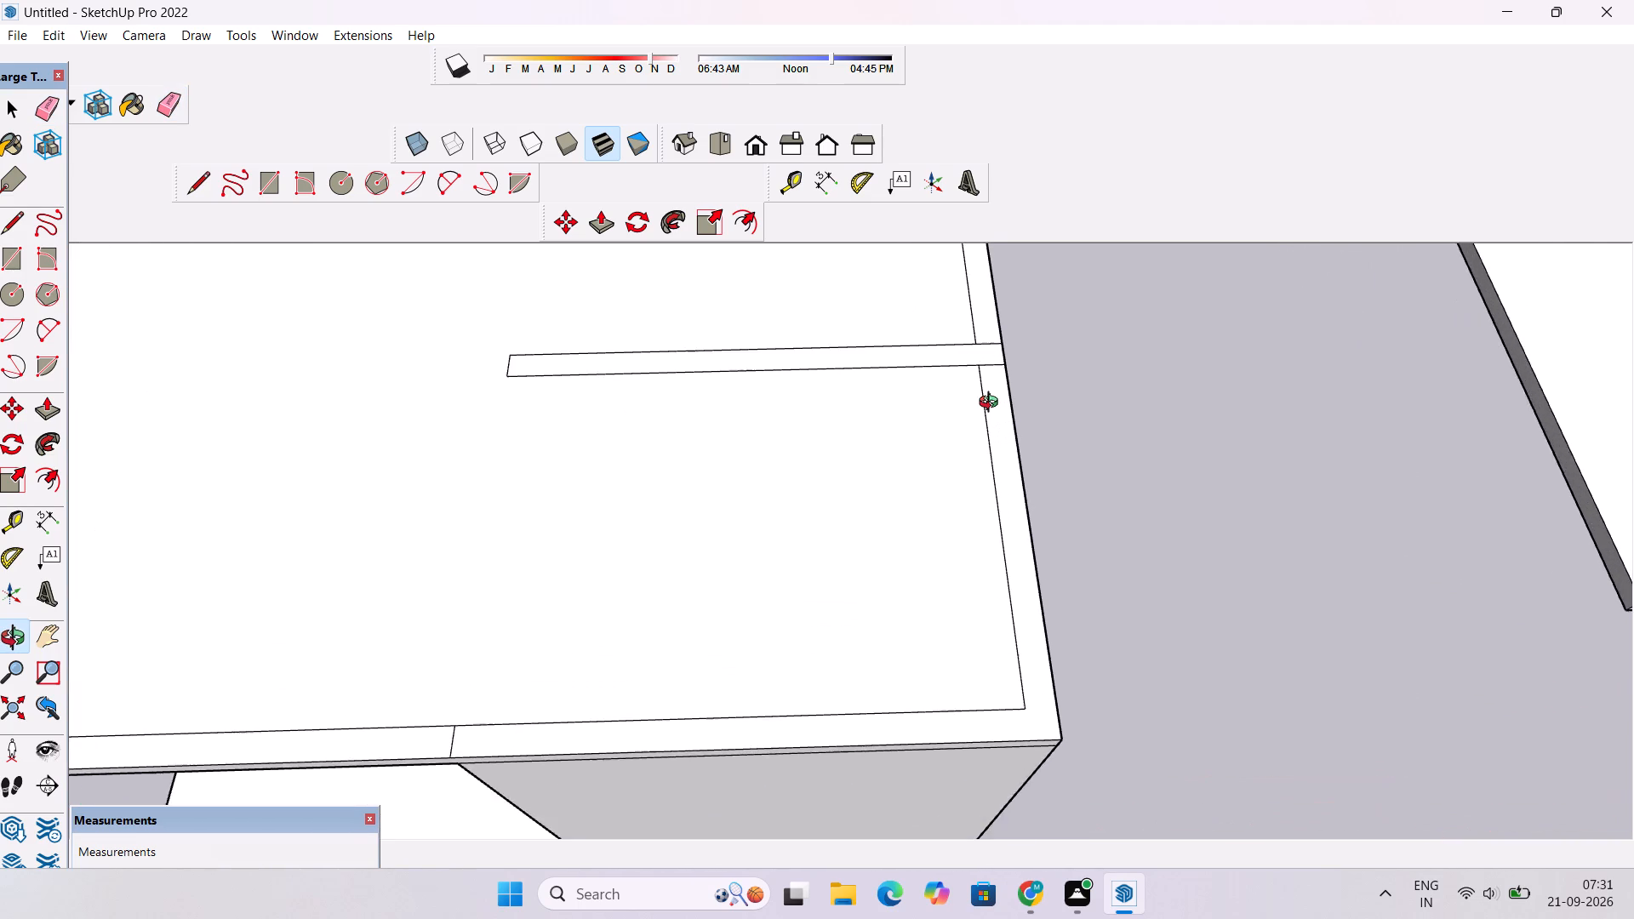
scroll(992, 404, "up", 1)
left_click_drag(992, 404, 974, 446, "shift")
key("e")
scroll(990, 423, "up", 4)
left_click(980, 391)
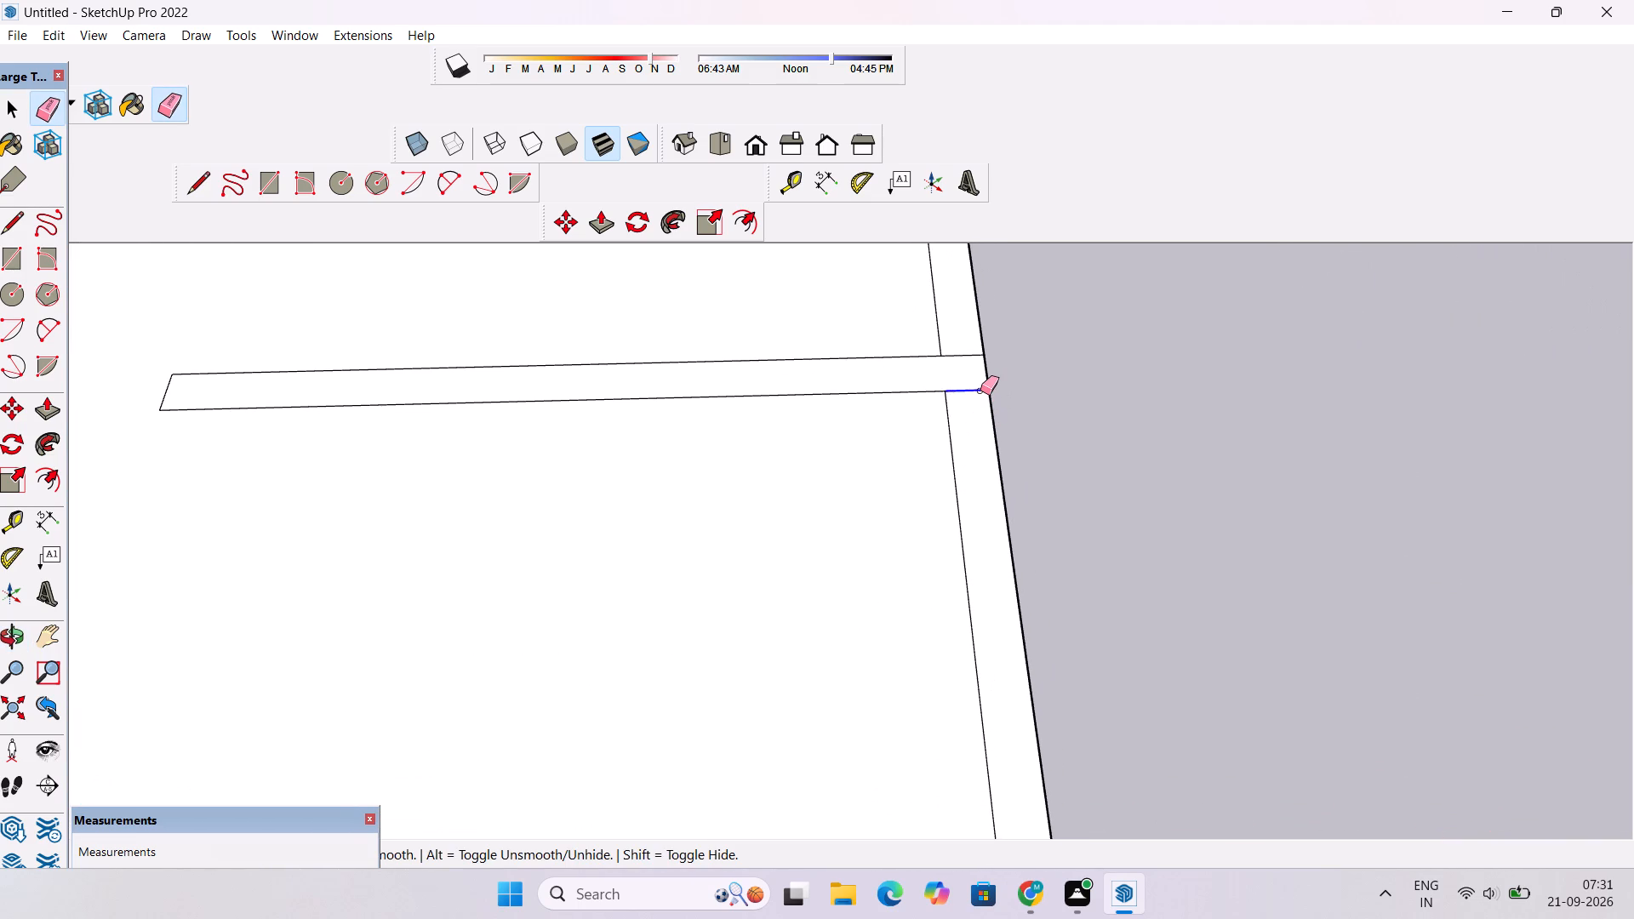
Examine the joined border and partition strips on the roof against the porch and front block below.
key("o")
scroll(980, 390, "down", 5)
scroll(980, 390, "up", 1)
scroll(980, 390, "down", 4)
scroll(980, 390, "up", 1)
scroll(980, 390, "down", 4)
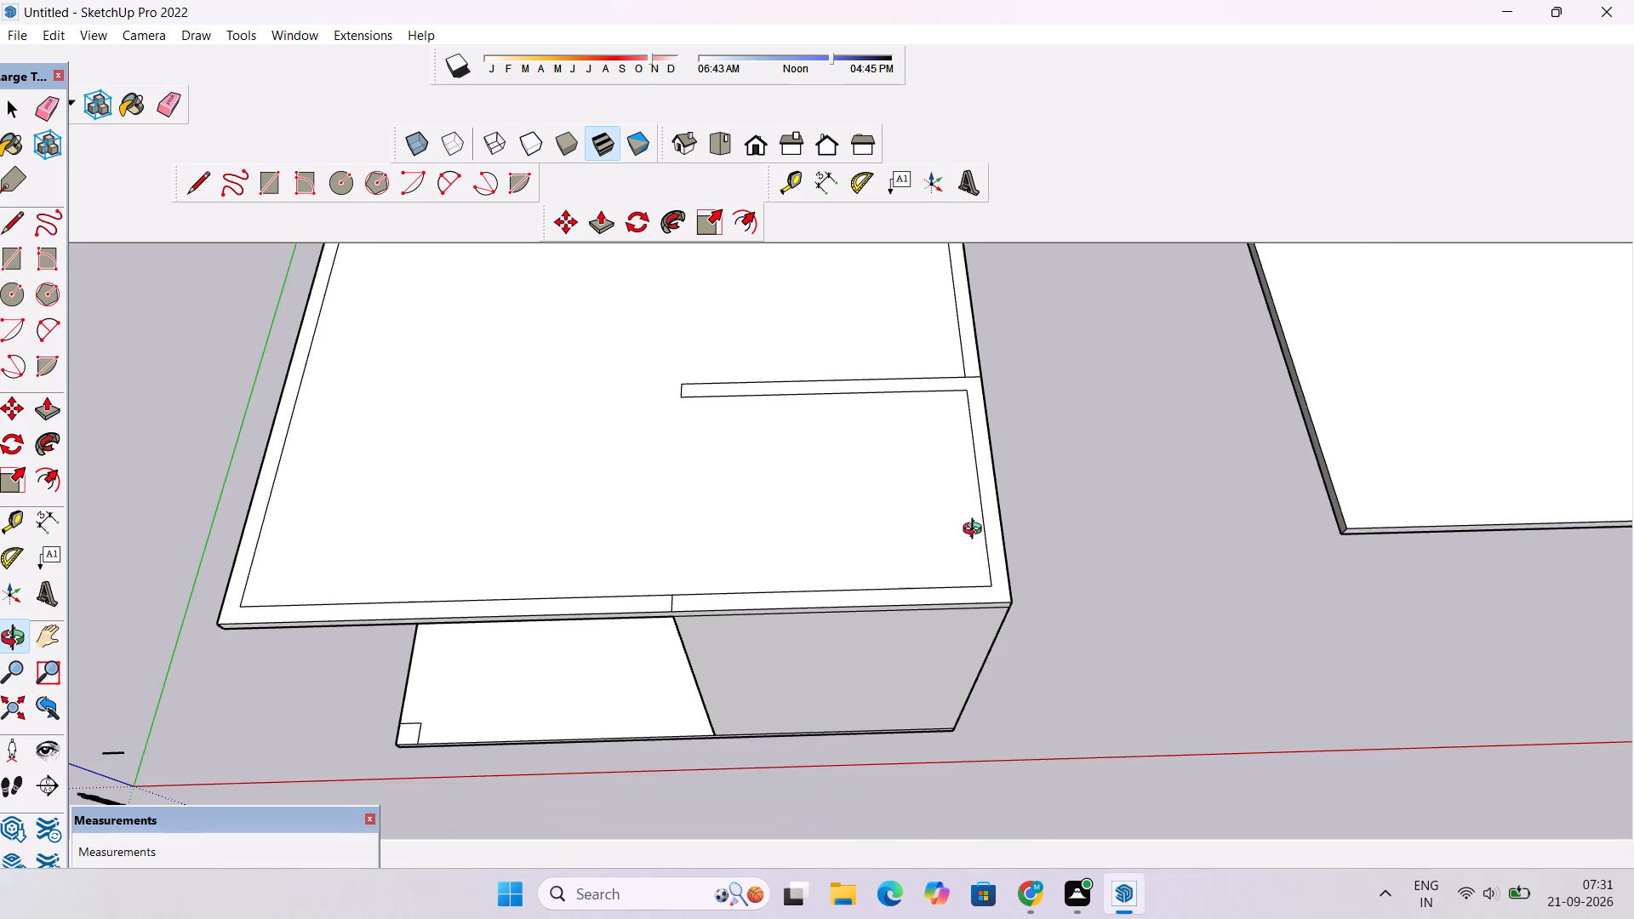
left_click_drag(976, 599, 956, 470)
left_click_drag(945, 446, 933, 499, "shift")
scroll(922, 494, "down", 4)
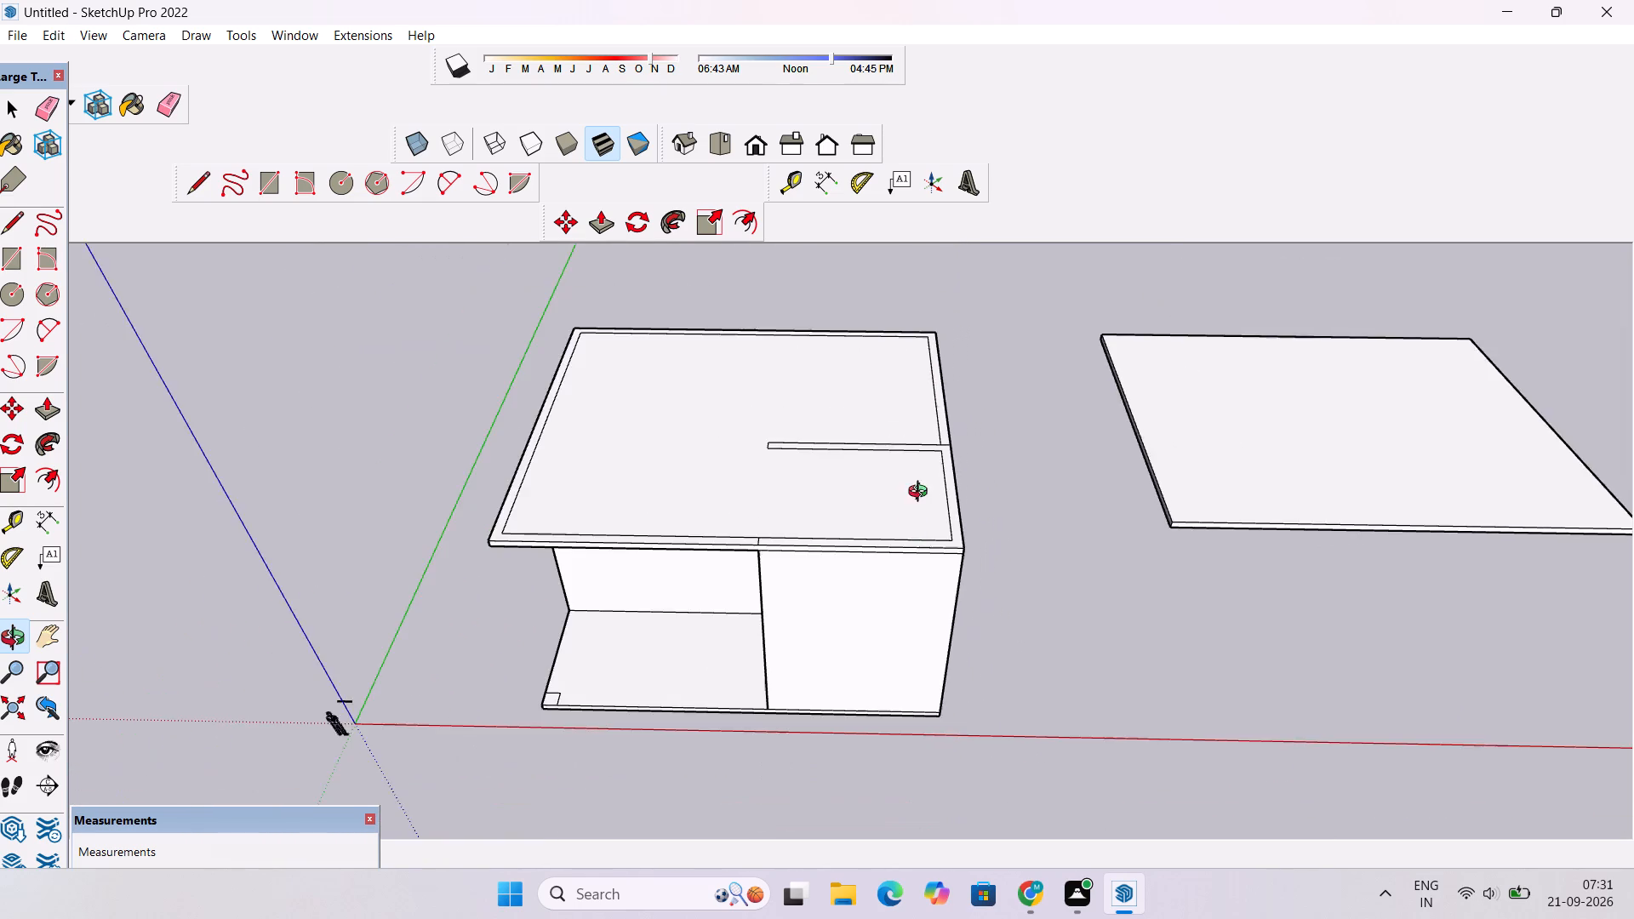
scroll(922, 494, "down", 2)
left_click_drag(810, 638, 832, 408)
left_click_drag(833, 429, 801, 579)
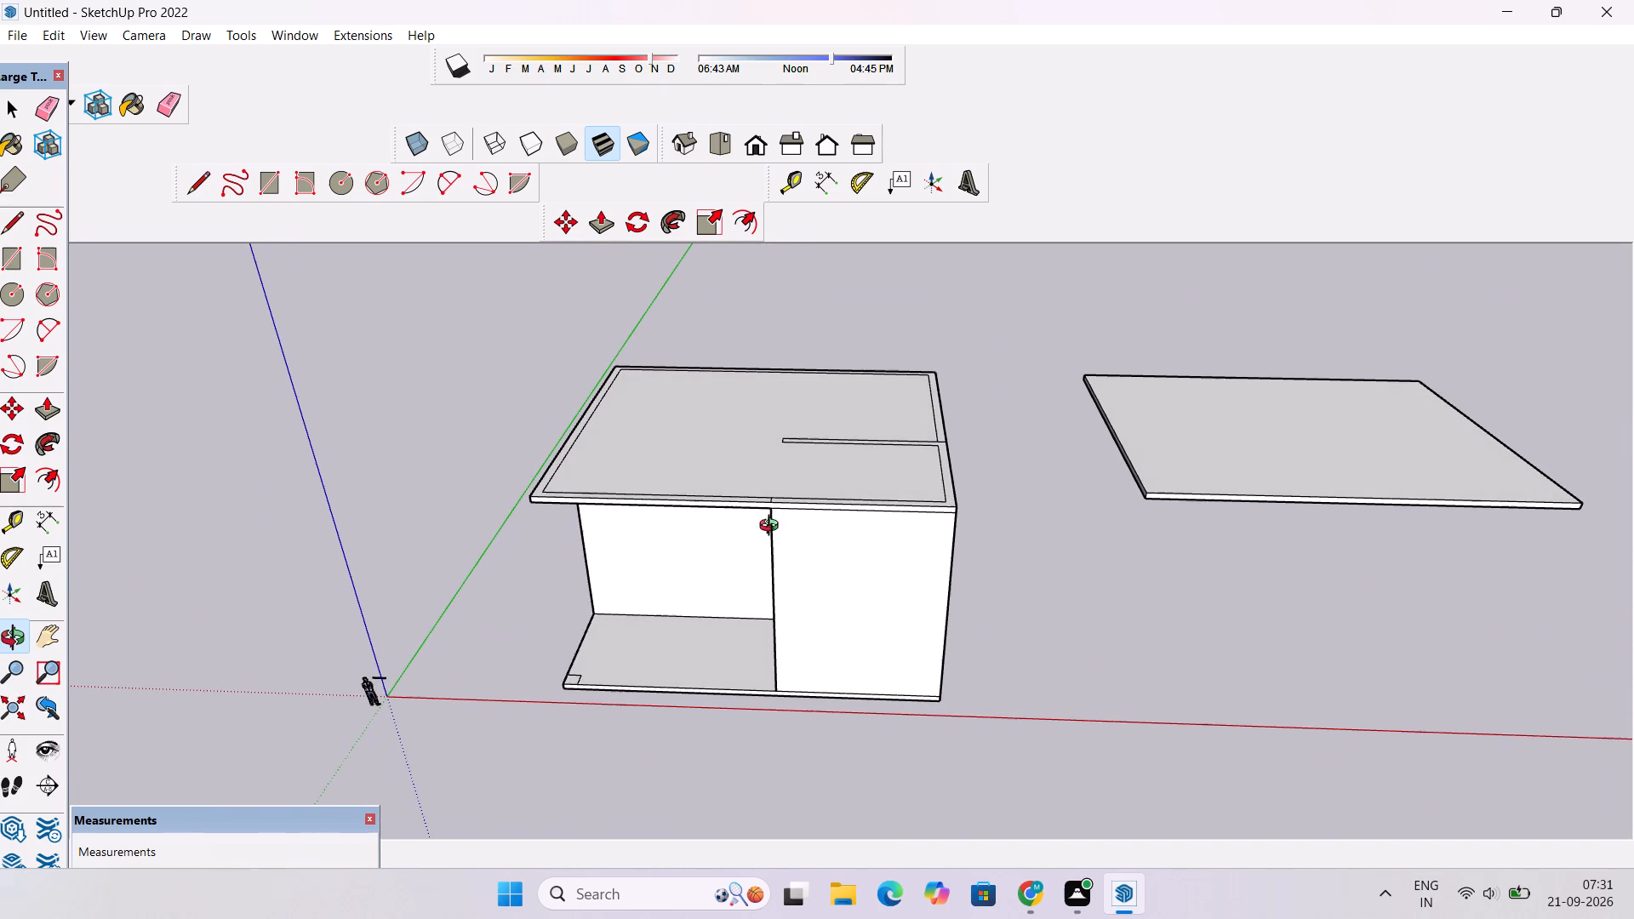
scroll(764, 485, "up", 2)
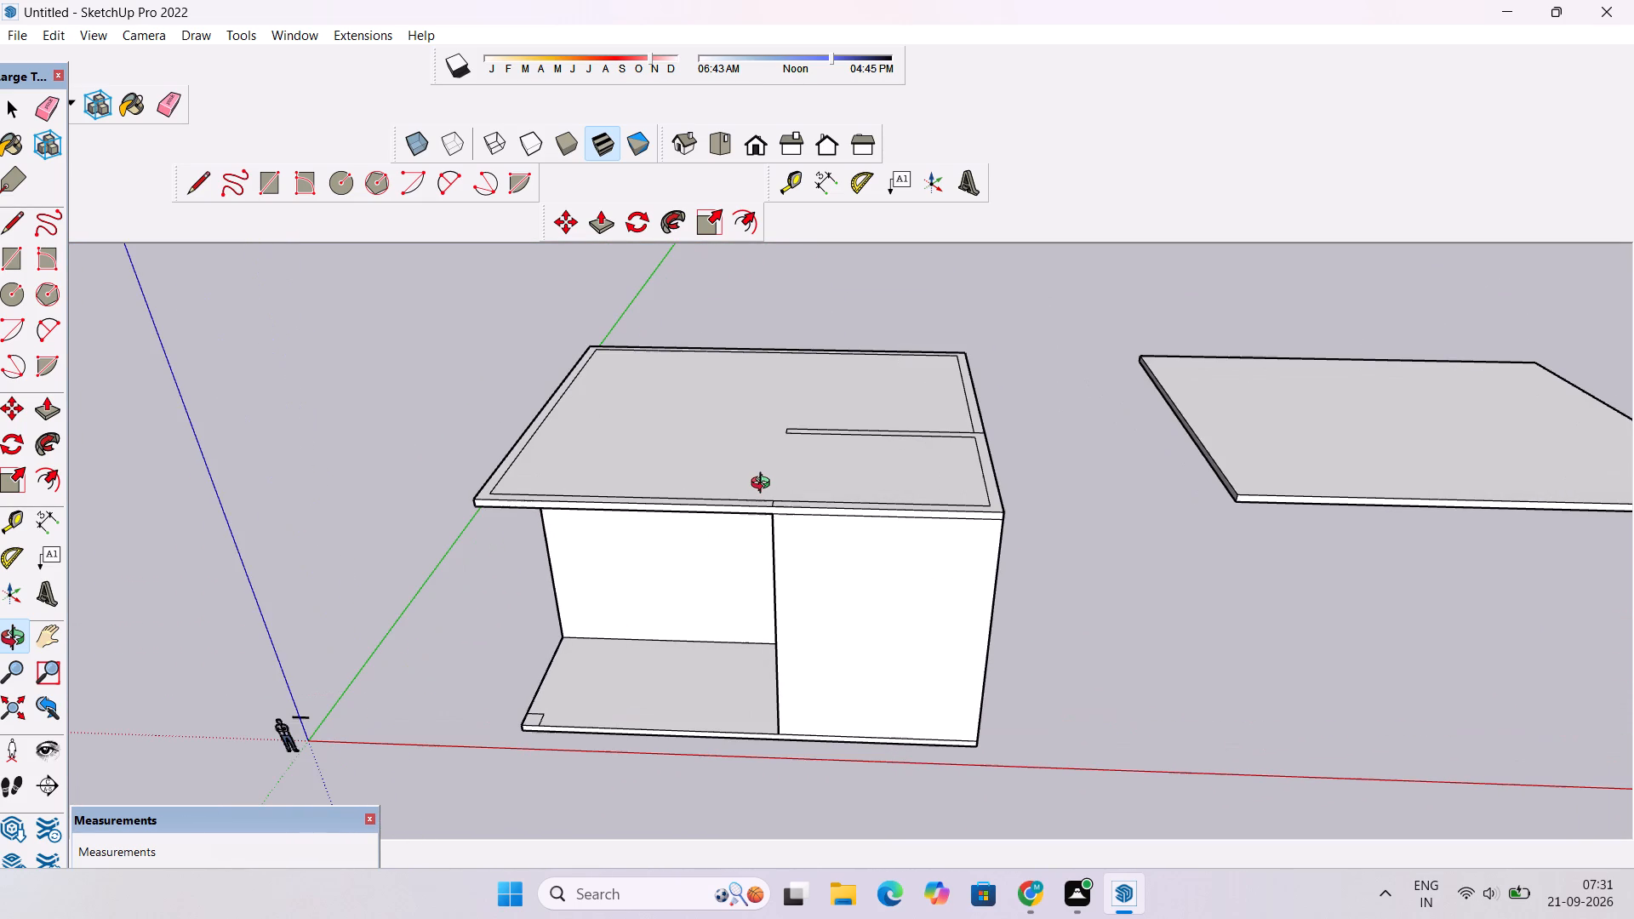
scroll(764, 485, "down", 3)
left_click_drag(764, 485, 760, 585)
scroll(739, 533, "up", 4)
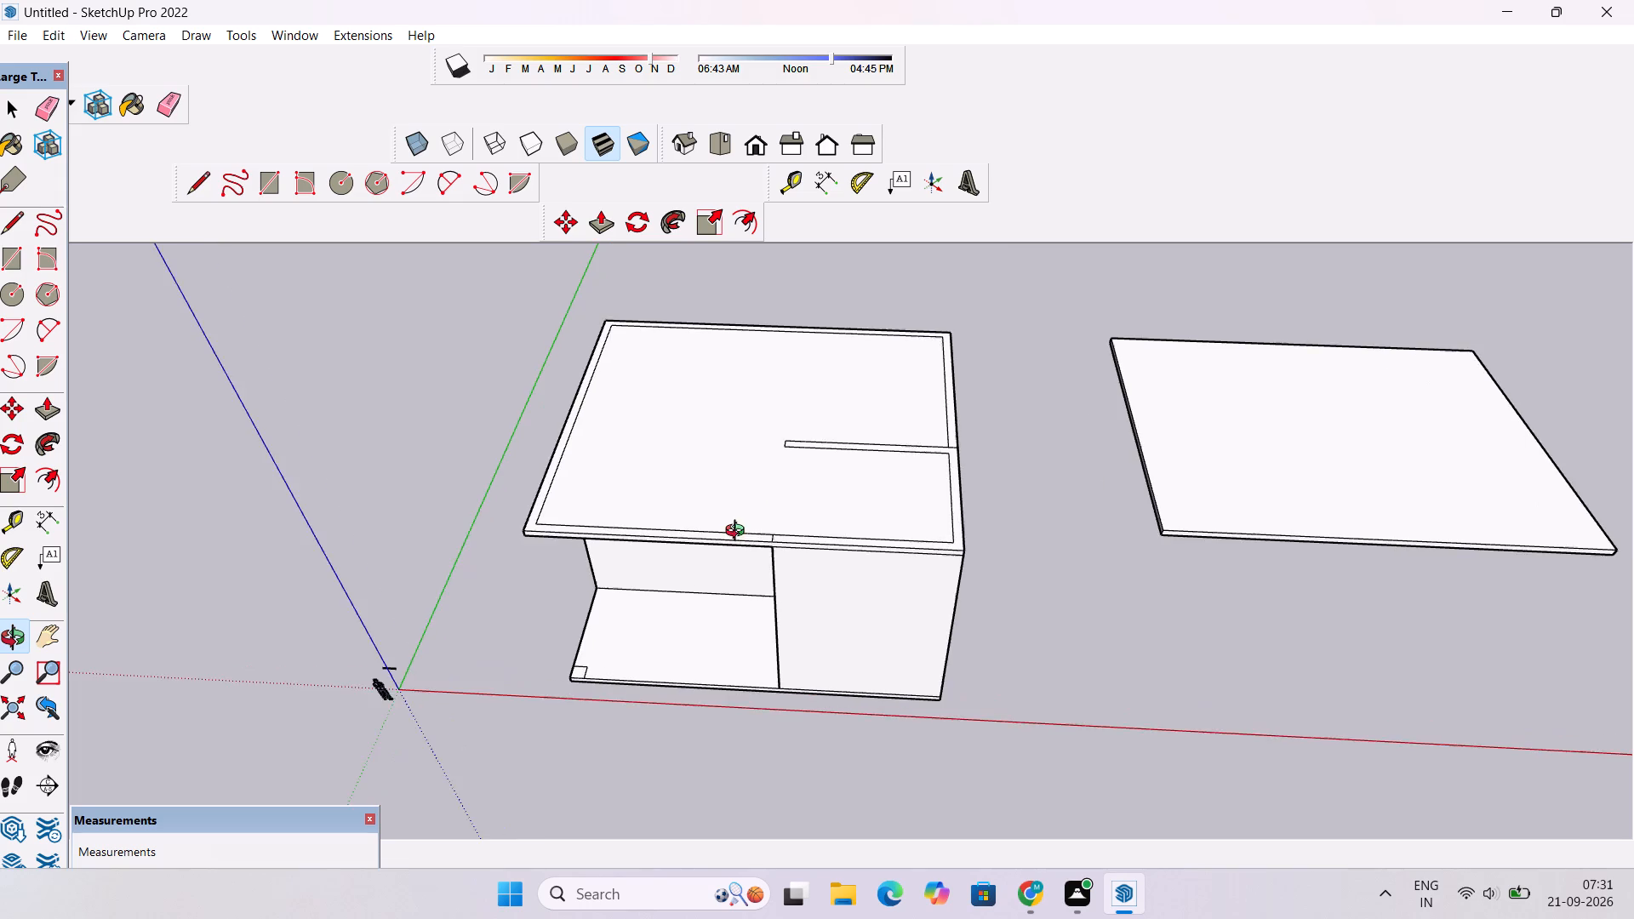
left_click_drag(771, 575, 830, 636)
left_click_drag(894, 579, 820, 588, "shift")
left_click_drag(791, 616, 739, 616)
left_click_drag(747, 599, 765, 655, "shift")
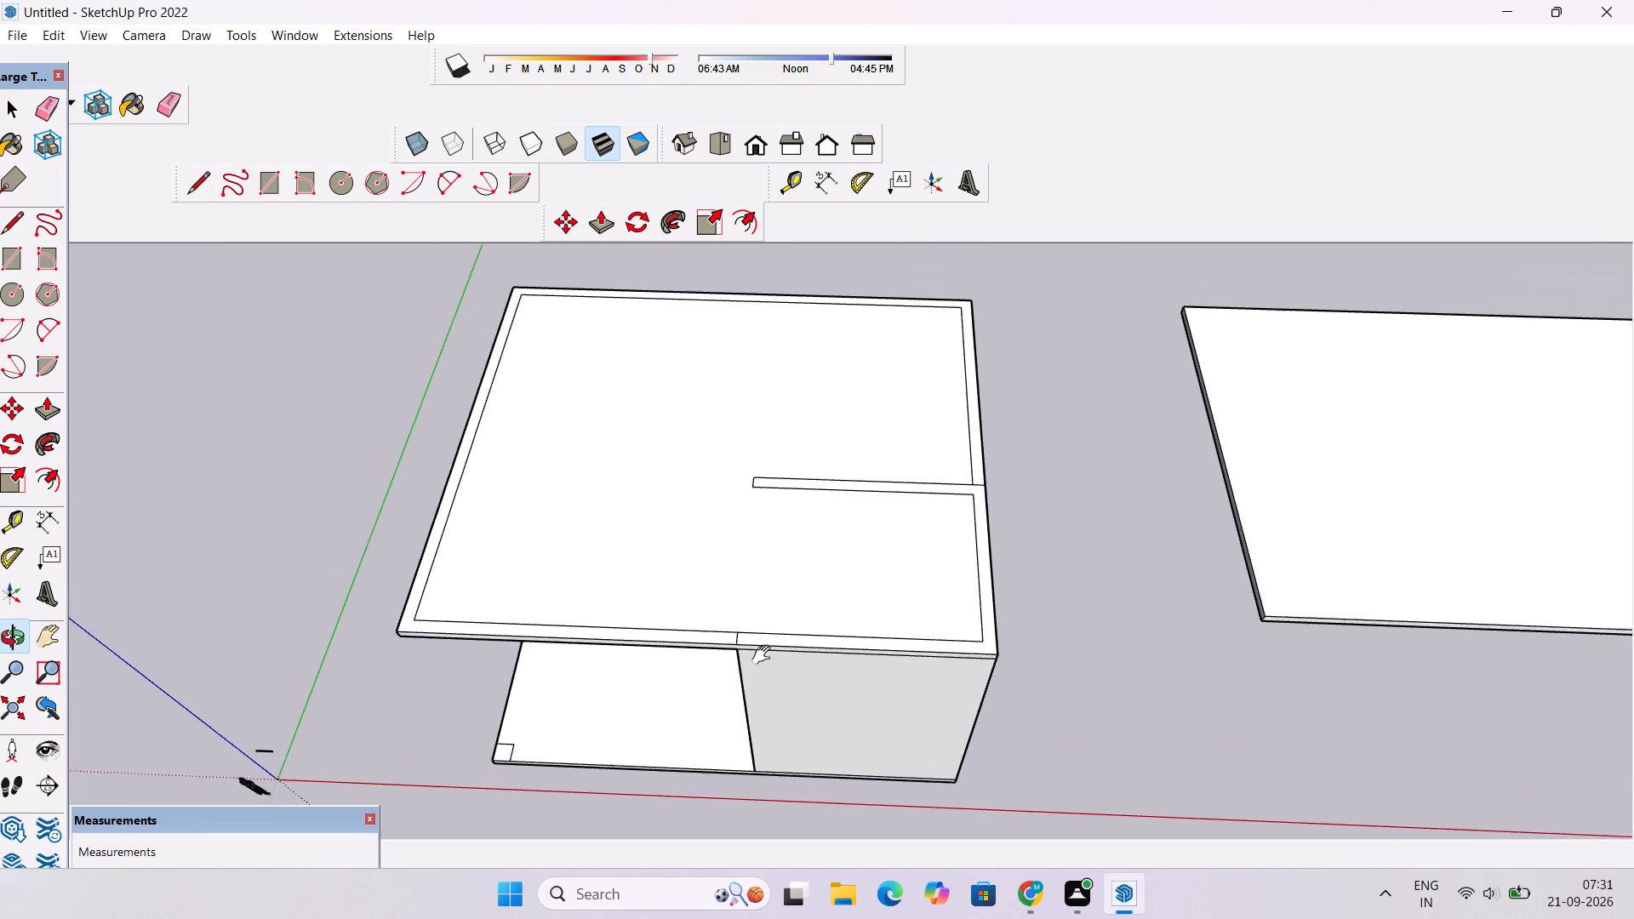
left_click_drag(765, 655, 787, 694, "shift")
Push/Pull the joined front, right and partition strip face of the roof upward by 20'.
key("space")
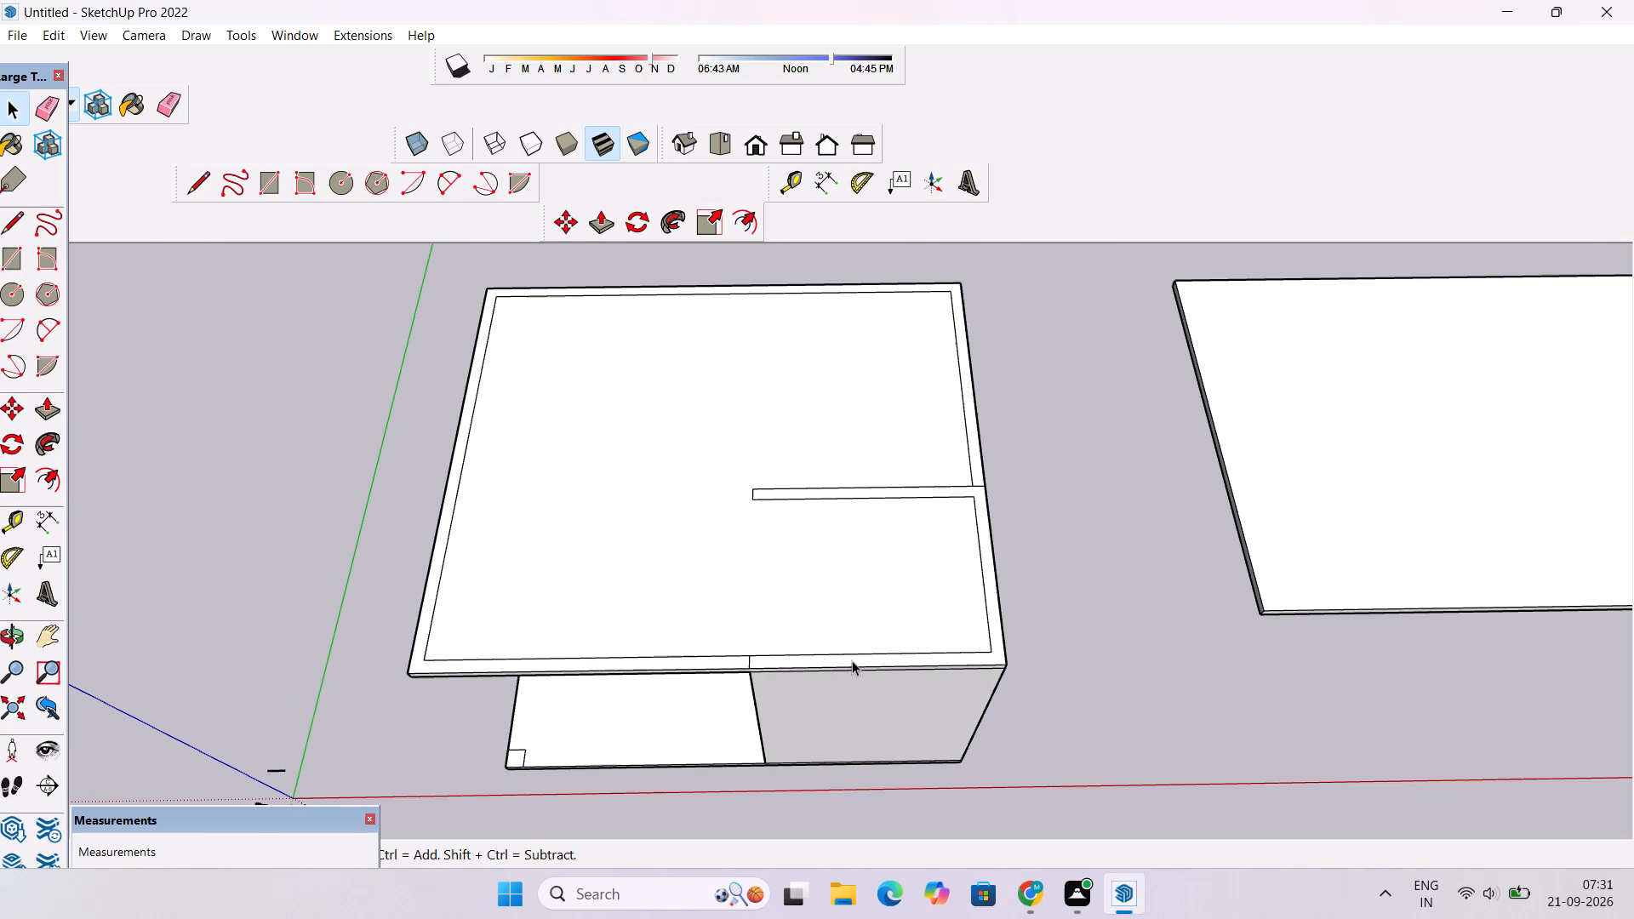
left_click(852, 660)
key("p")
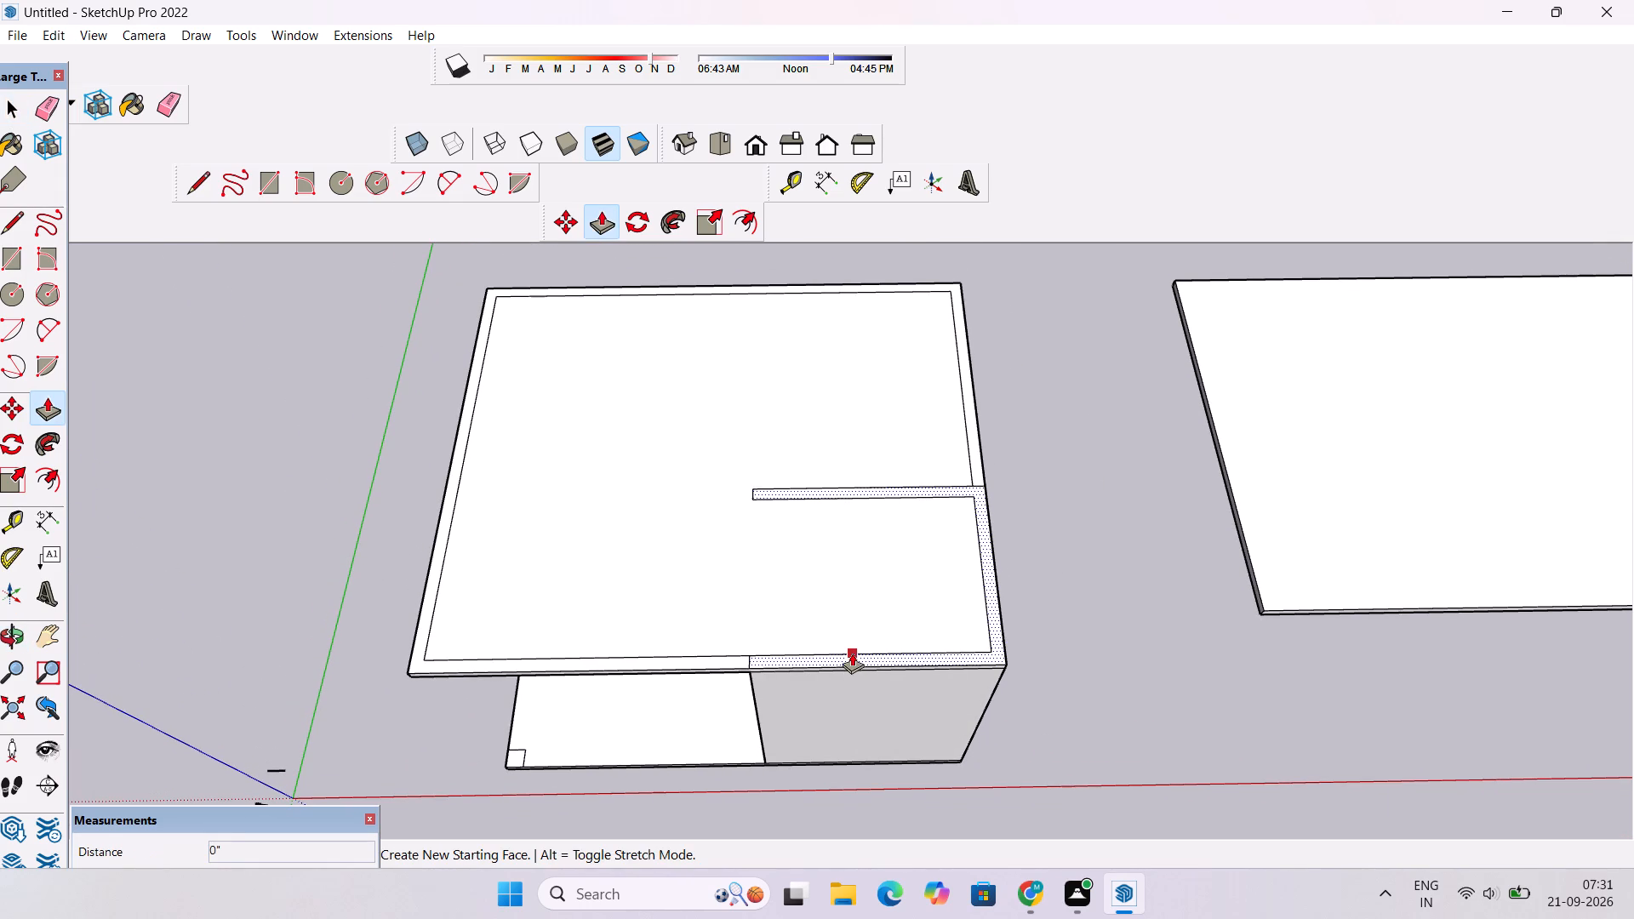
key("o")
left_click_drag(856, 665, 826, 471)
left_click_drag(848, 528, 692, 551, "shift")
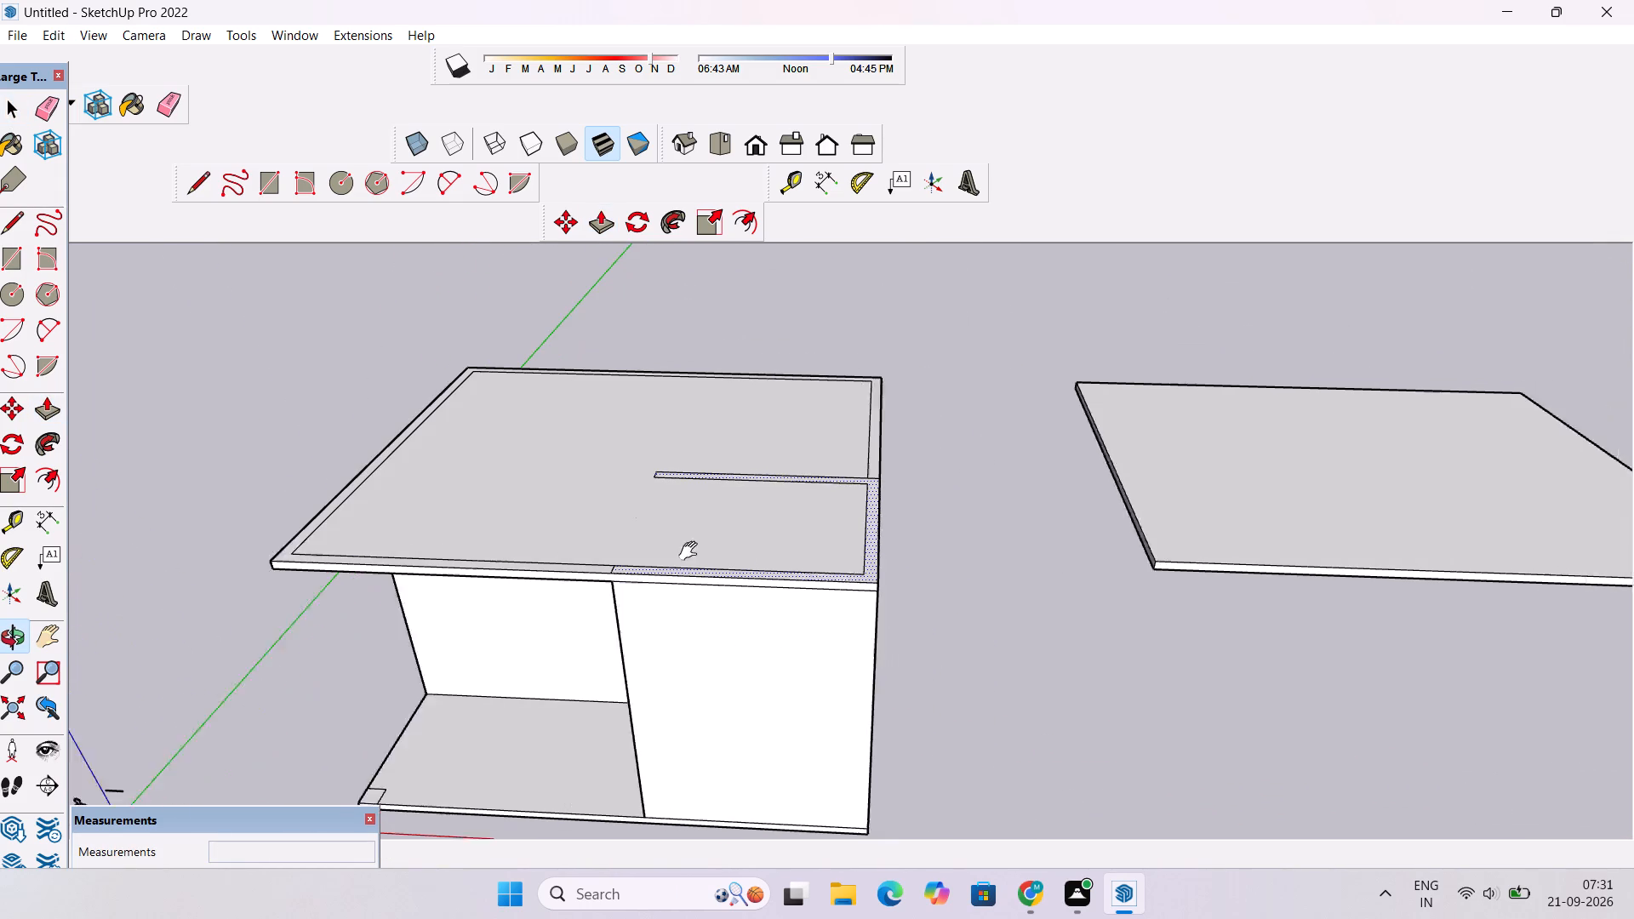
left_click_drag(692, 551, 684, 553, "shift")
key("p")
left_click(739, 581)
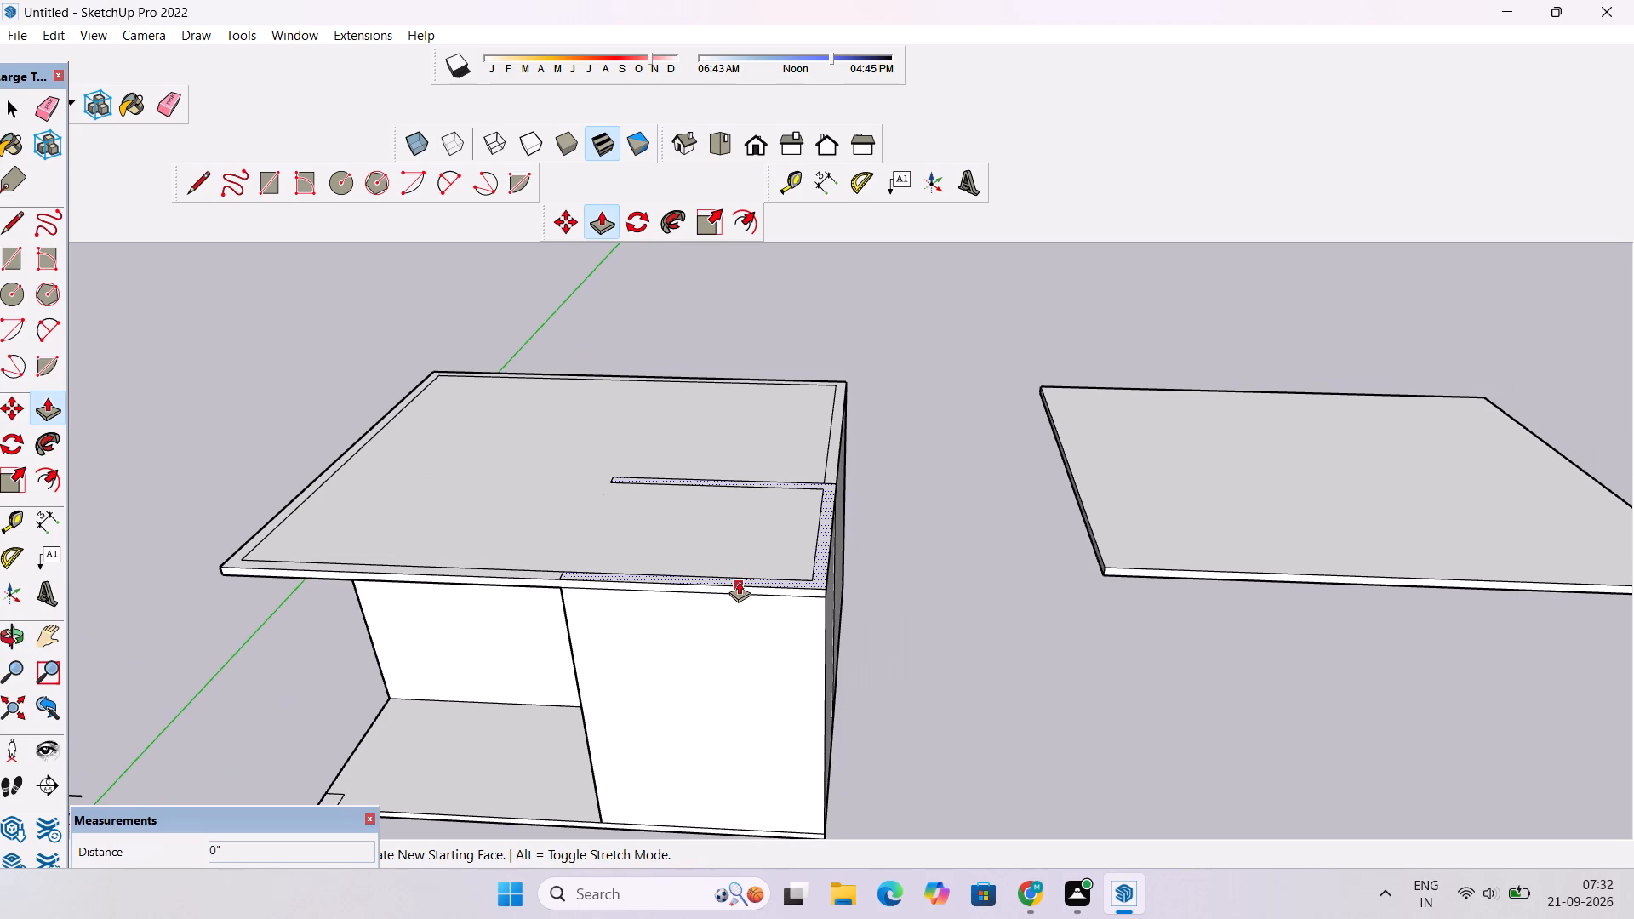
scroll(740, 563, "down", 12)
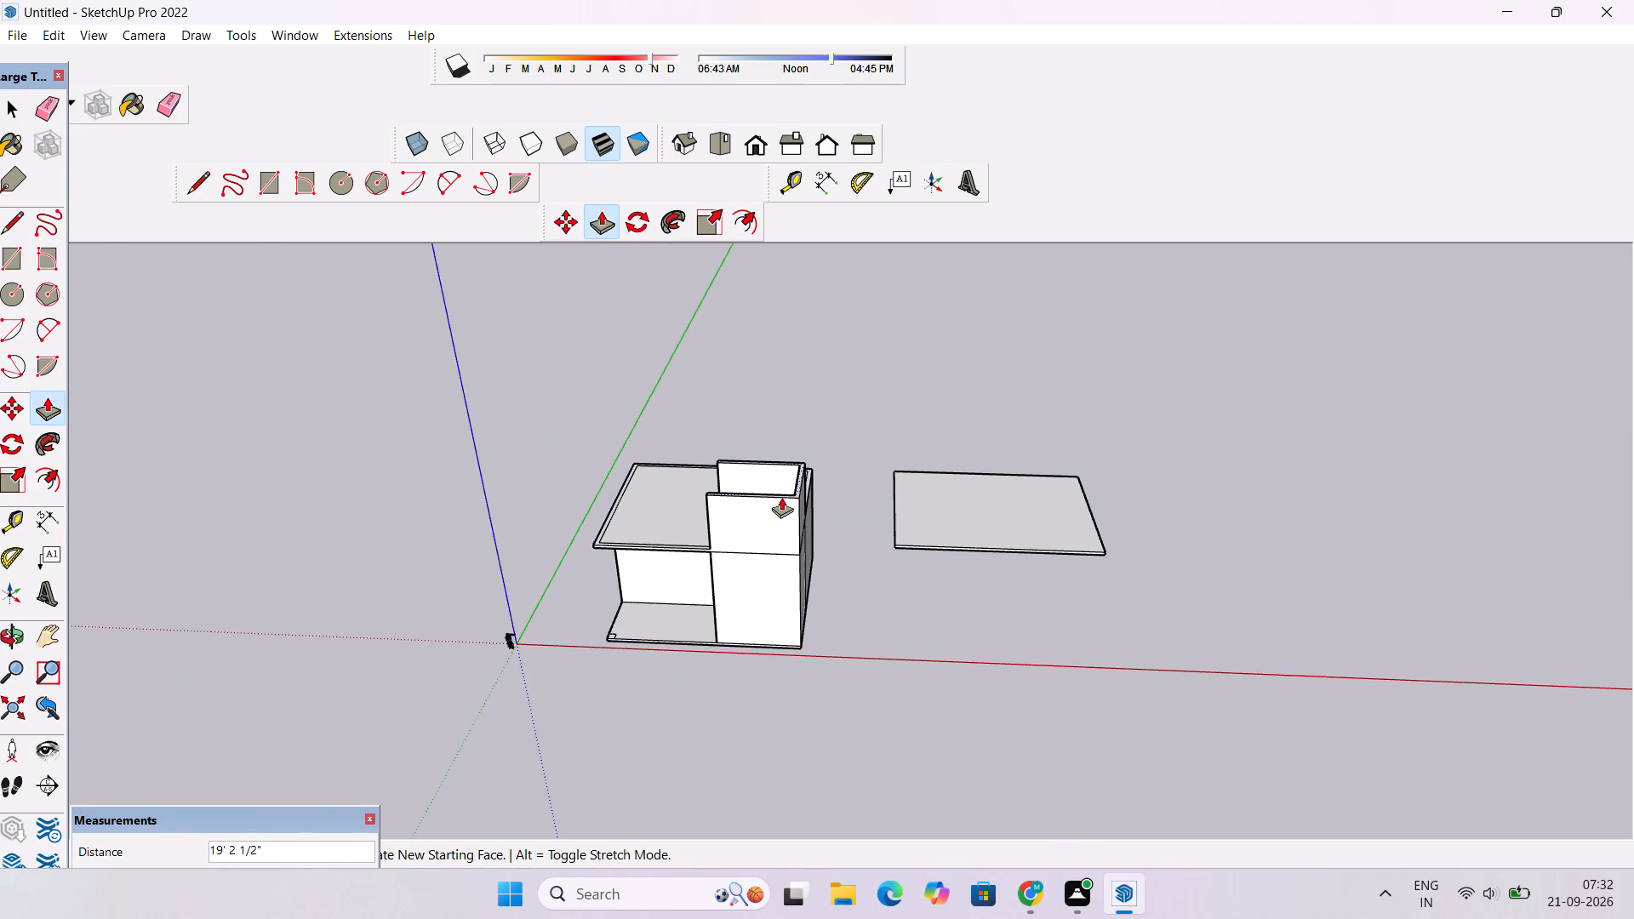
type("20'")
key("Return")
Examine the raised upper walls and the building from the front and the right side.
key("o")
scroll(763, 537, "down", 3)
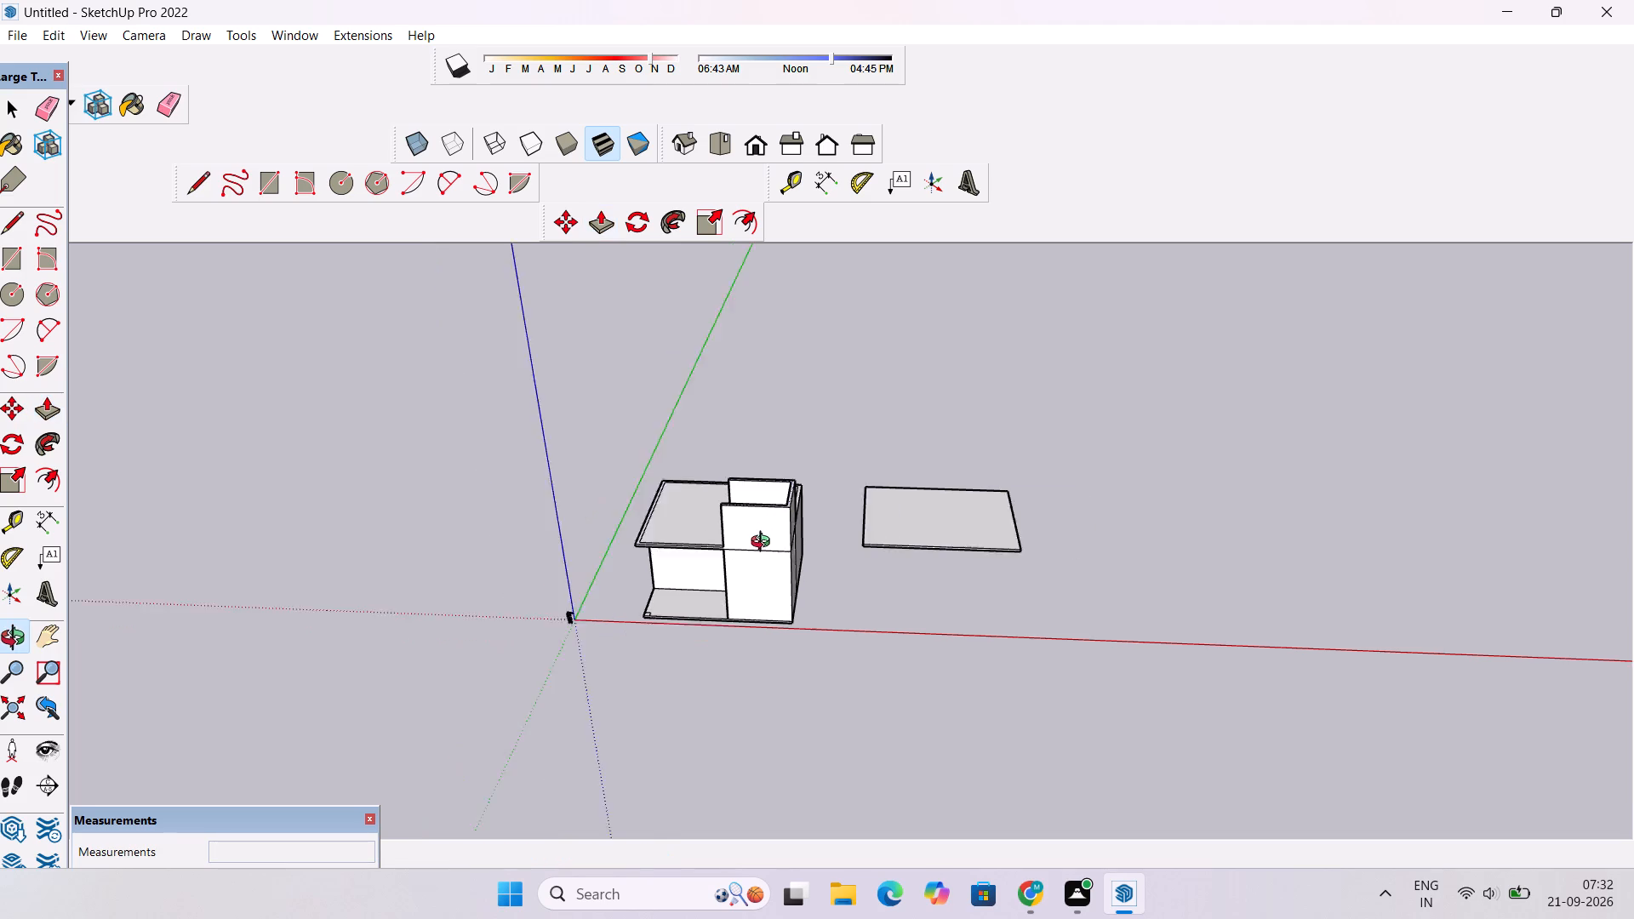
scroll(764, 544, "down", 3)
left_click_drag(707, 566, 856, 553, "shift")
scroll(858, 553, "up", 8)
left_click_drag(908, 574, 913, 447)
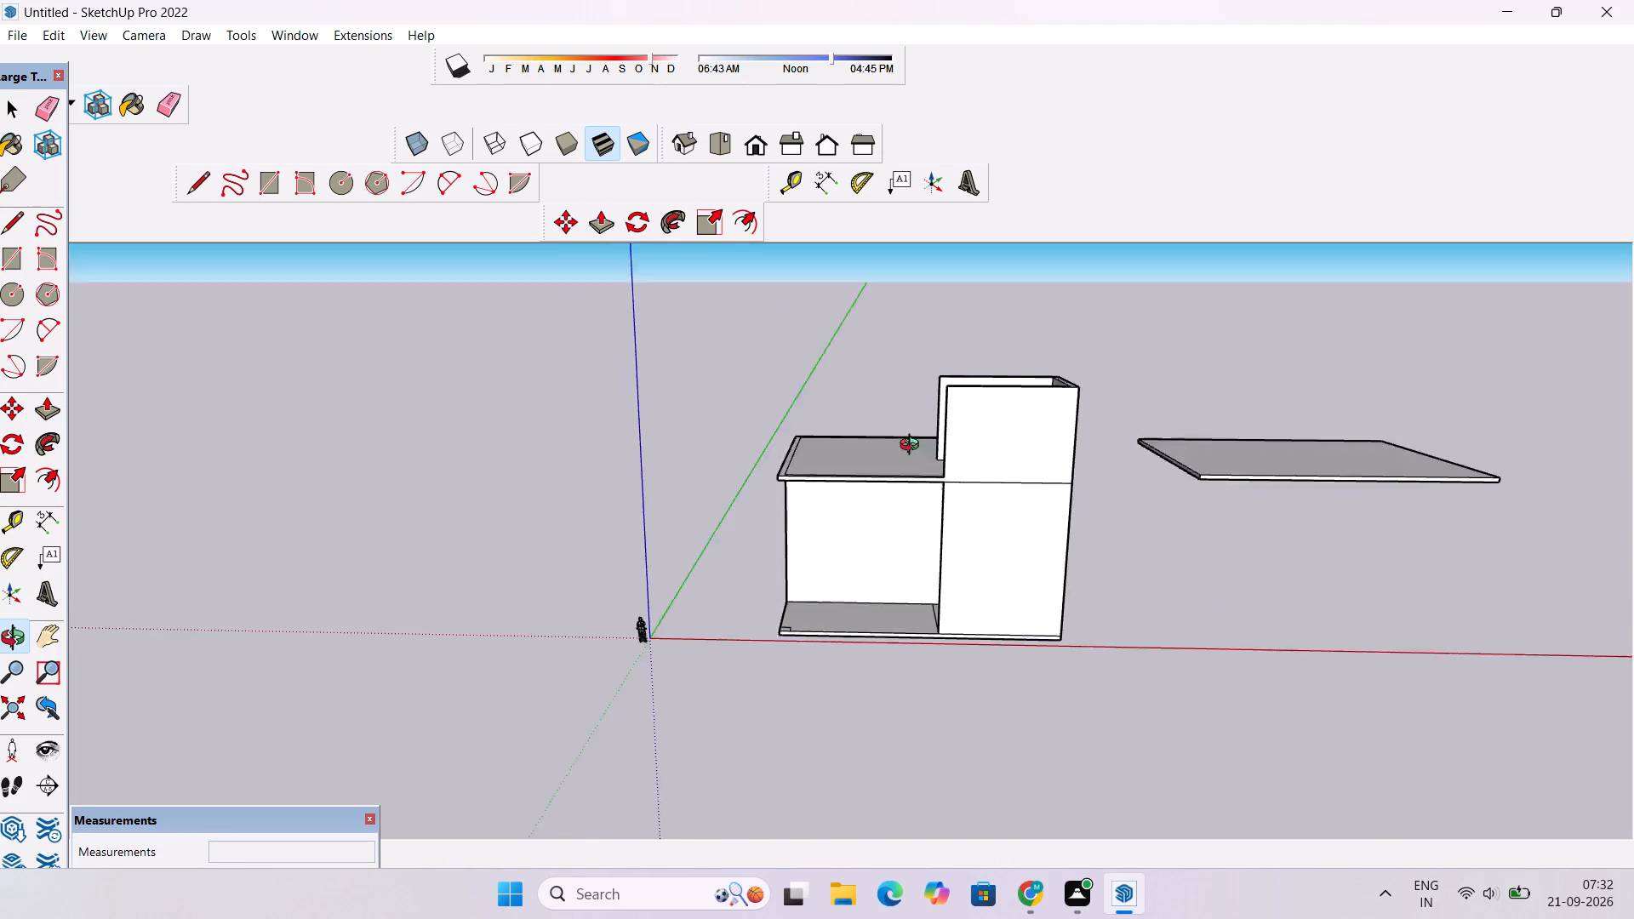
left_click_drag(913, 447, 915, 393)
scroll(926, 391, "up", 6)
scroll(926, 391, "down", 4)
left_click_drag(925, 428, 734, 482)
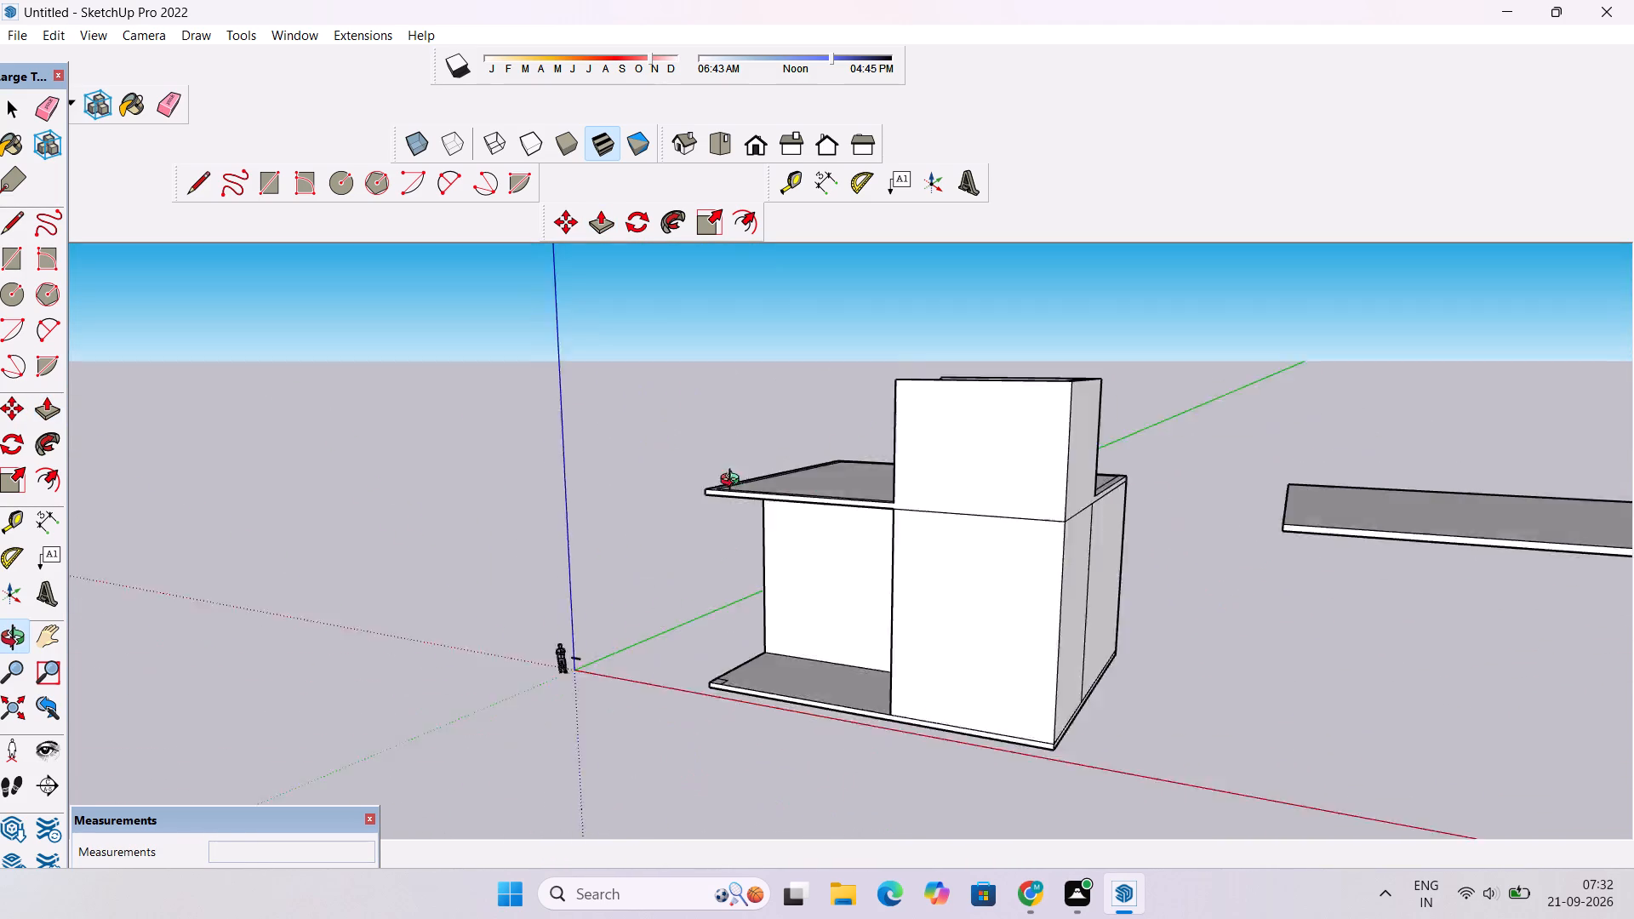
Examine the raised upper walls, roof slab and porch from above, from the front and from the side.
left_click_drag(734, 482, 555, 482)
left_click_drag(628, 452, 1316, 628)
scroll(909, 423, "up", 4)
left_click_drag(904, 424, 1021, 485)
scroll(1014, 477, "down", 3)
left_click_drag(1010, 459, 932, 475, "shift")
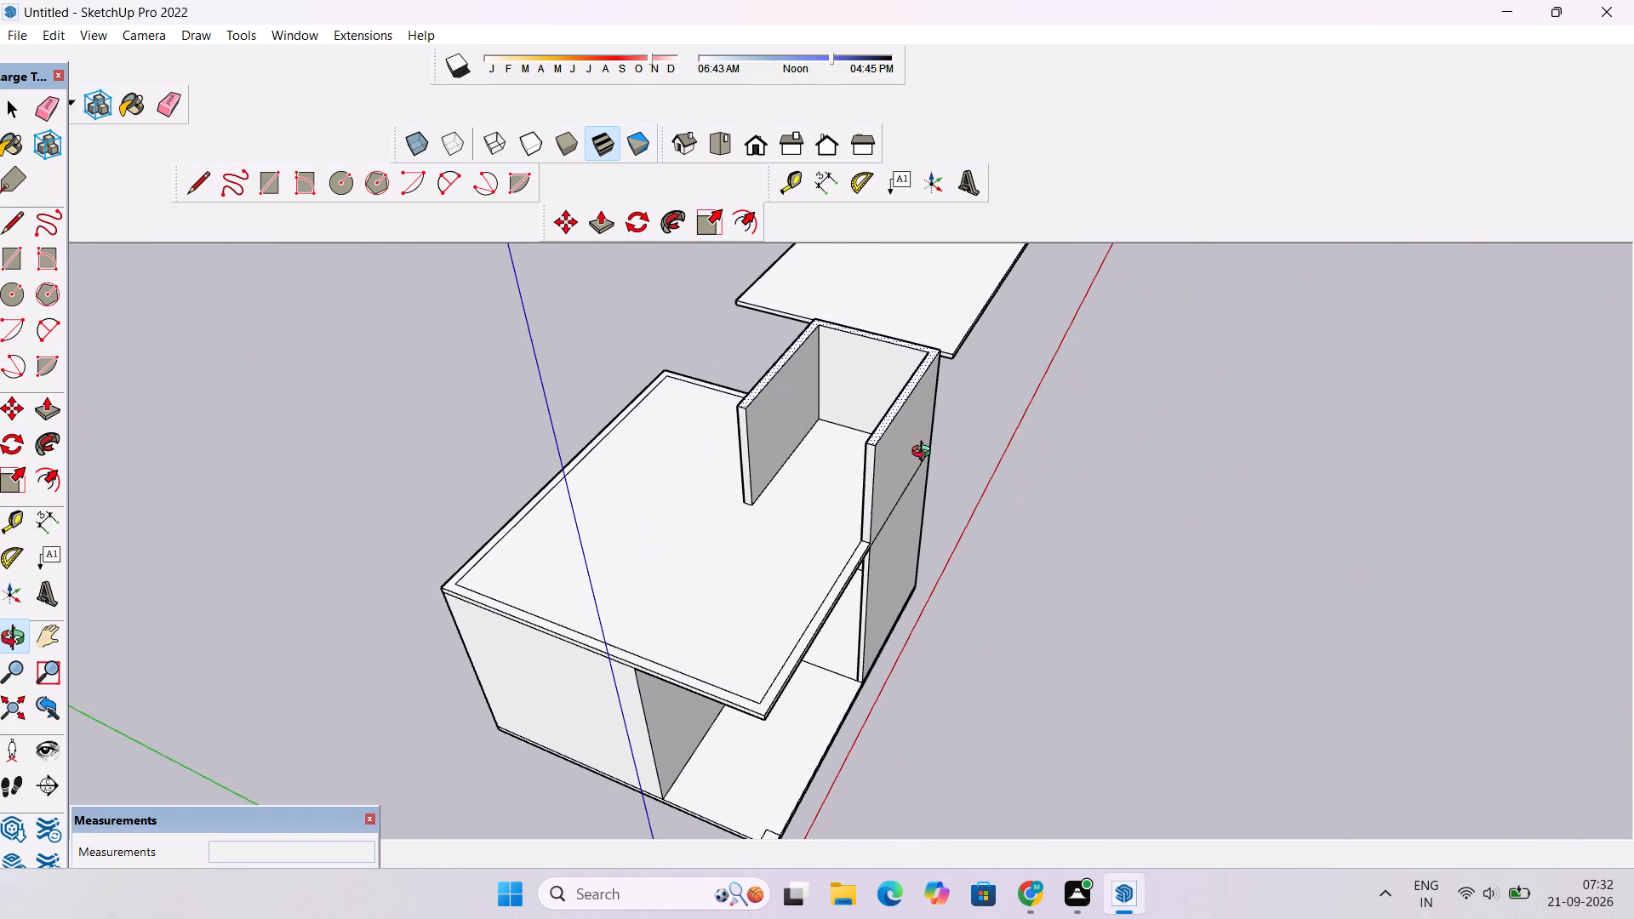
scroll(925, 454, "down", 3)
left_click_drag(928, 451, 967, 620)
scroll(951, 544, "up", 4)
left_click_drag(951, 531, 770, 499)
left_click_drag(931, 596, 803, 465)
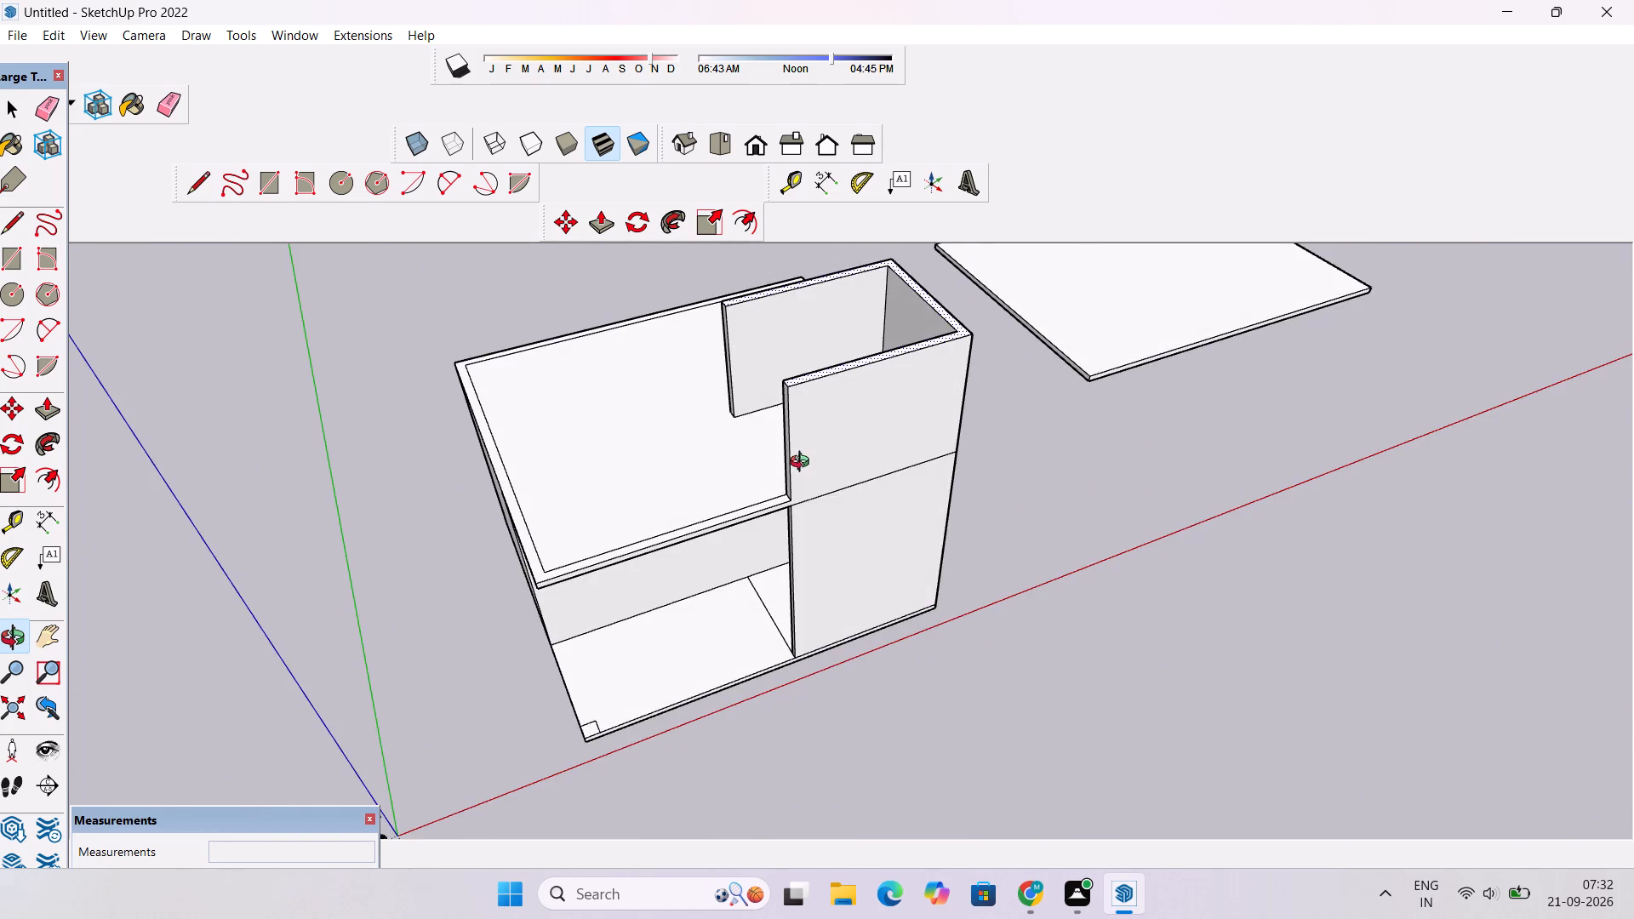
left_click_drag(821, 488, 803, 524)
left_click_drag(883, 621, 779, 477)
scroll(779, 465, "down", 5)
left_click_drag(797, 465, 786, 422)
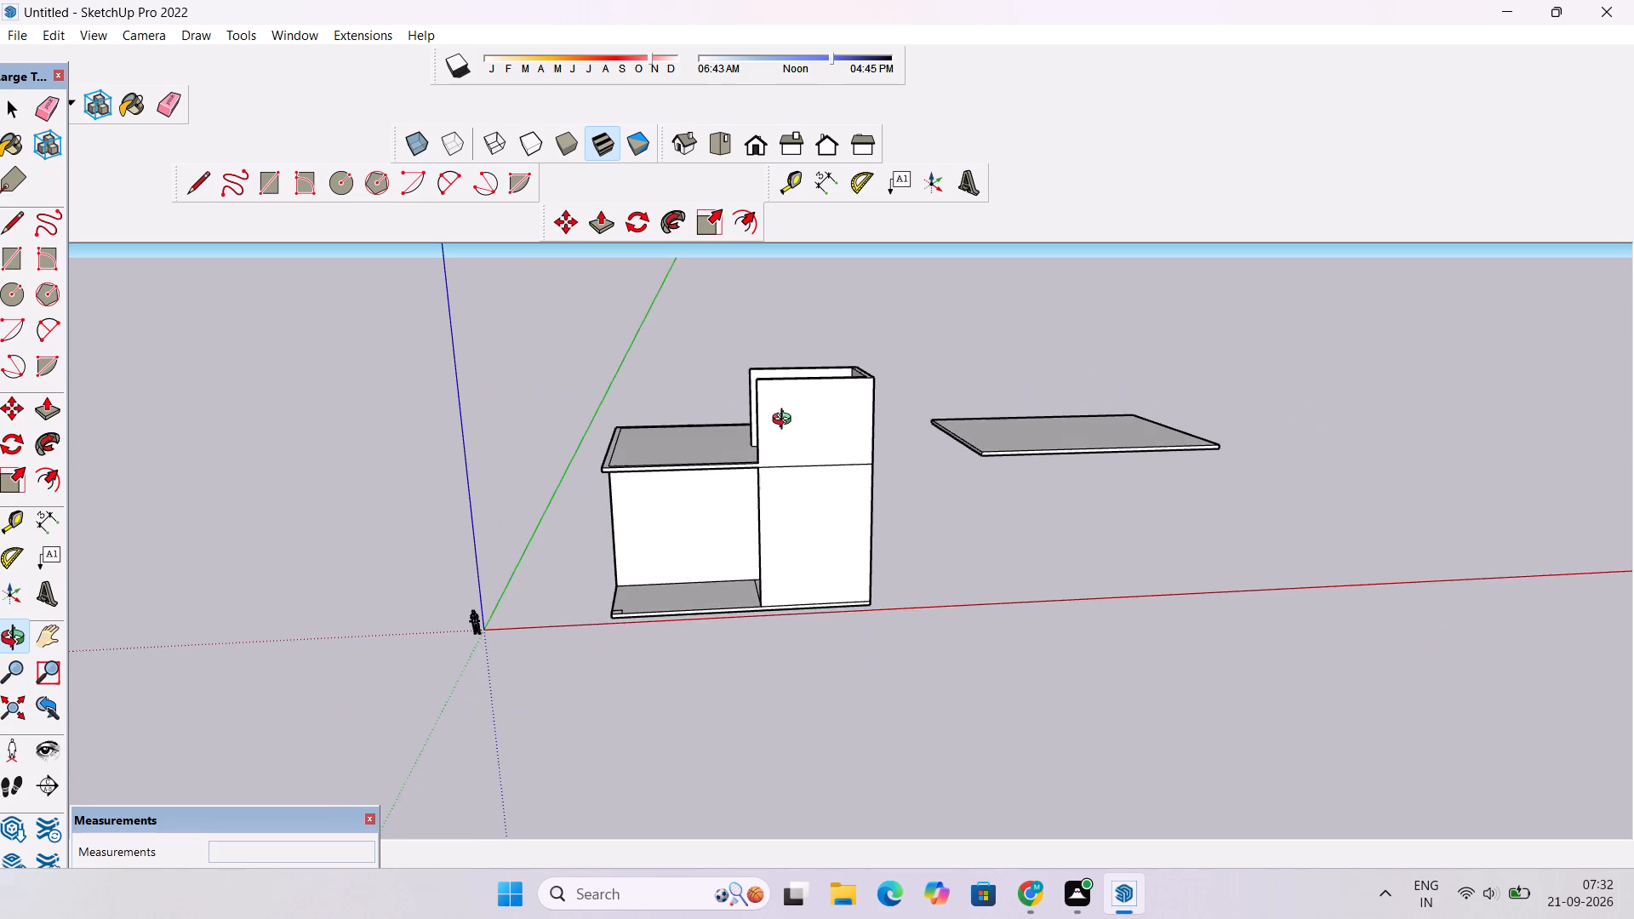
scroll(786, 418, "up", 2)
left_click_drag(812, 456, 757, 451)
scroll(744, 432, "down", 4)
left_click_drag(744, 432, 748, 456, "shift")
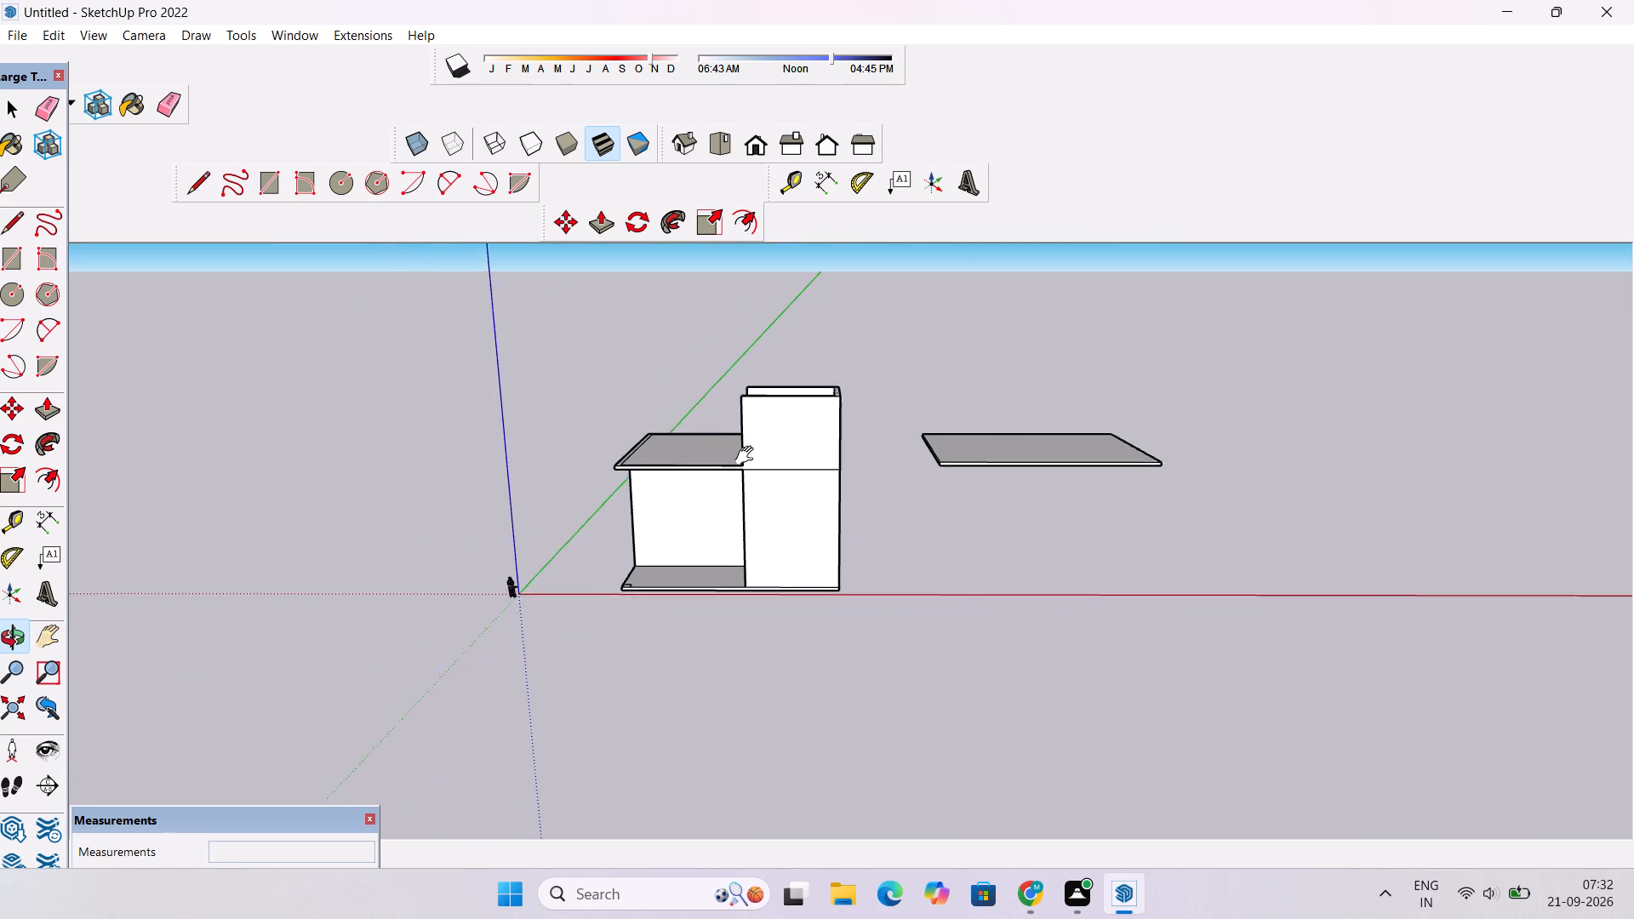
left_click_drag(748, 456, 759, 509, "shift")
scroll(757, 494, "up", 2)
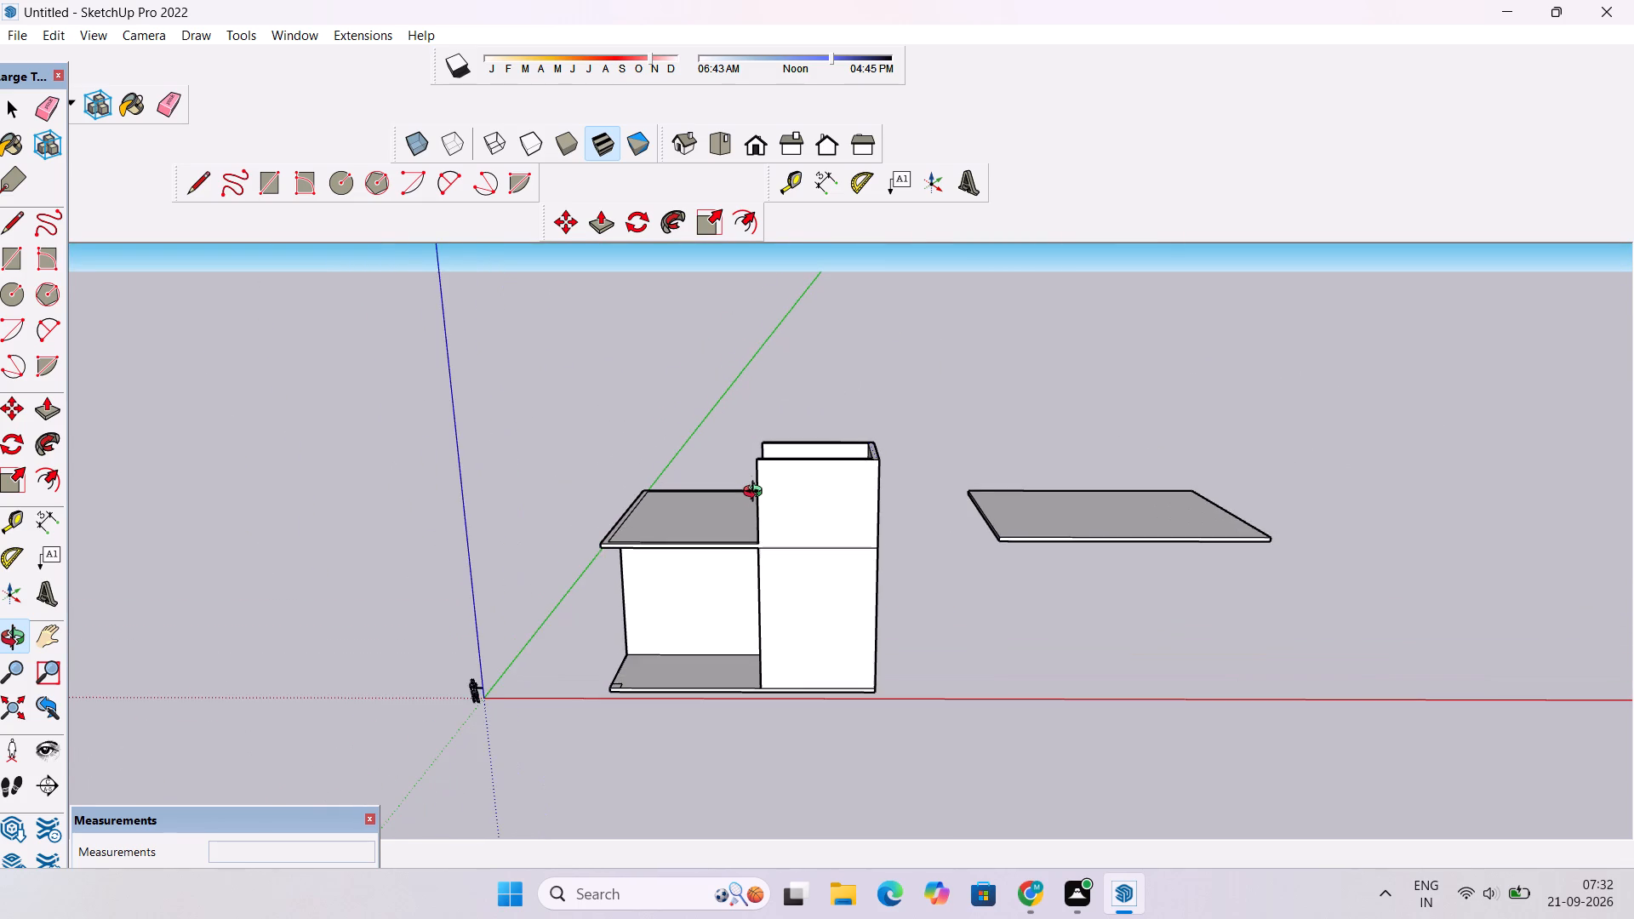
left_click_drag(756, 488, 774, 614)
left_click_drag(763, 535, 876, 596)
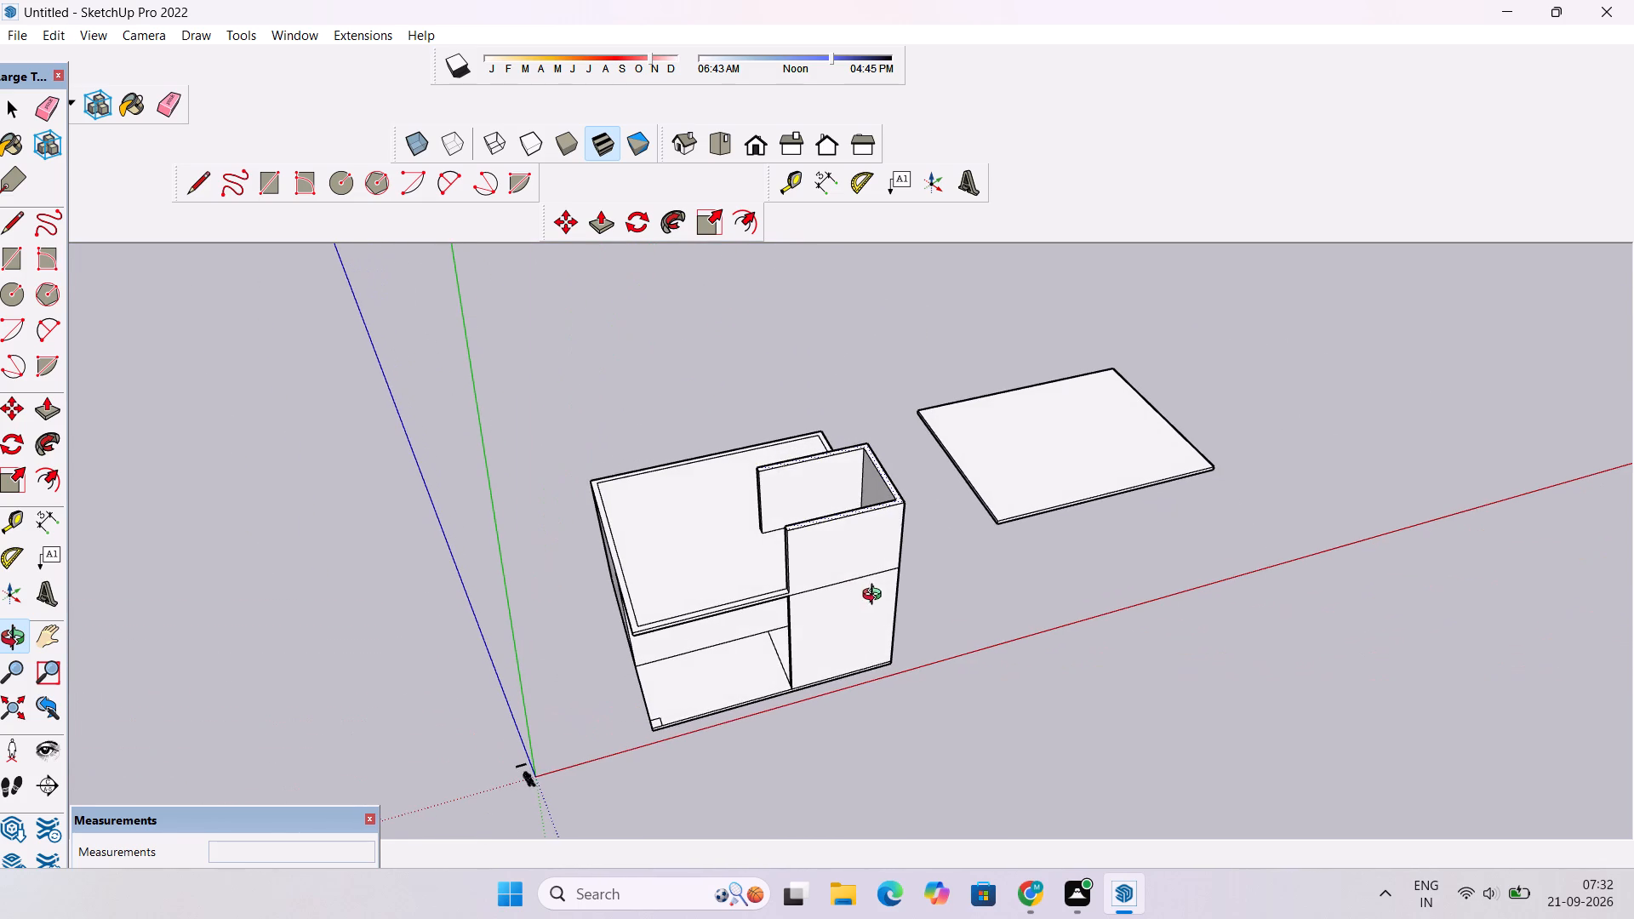
scroll(815, 534, "up", 1)
scroll(815, 533, "down", 5)
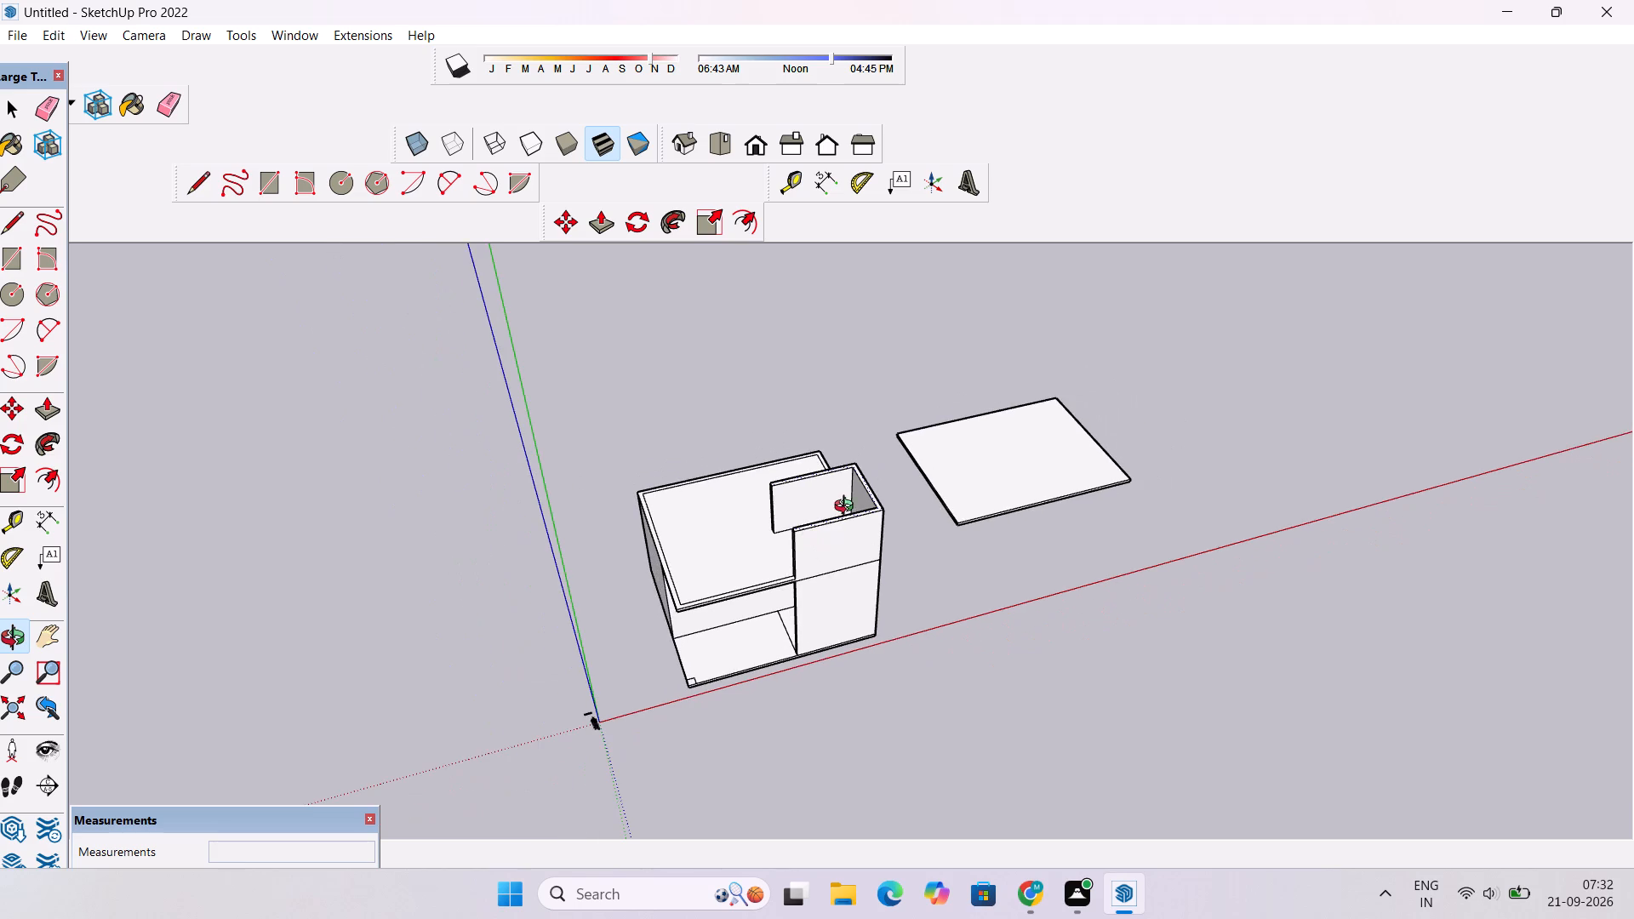
left_click_drag(848, 508, 814, 502)
scroll(811, 495, "down", 4)
left_click_drag(811, 558, 811, 507, "shift")
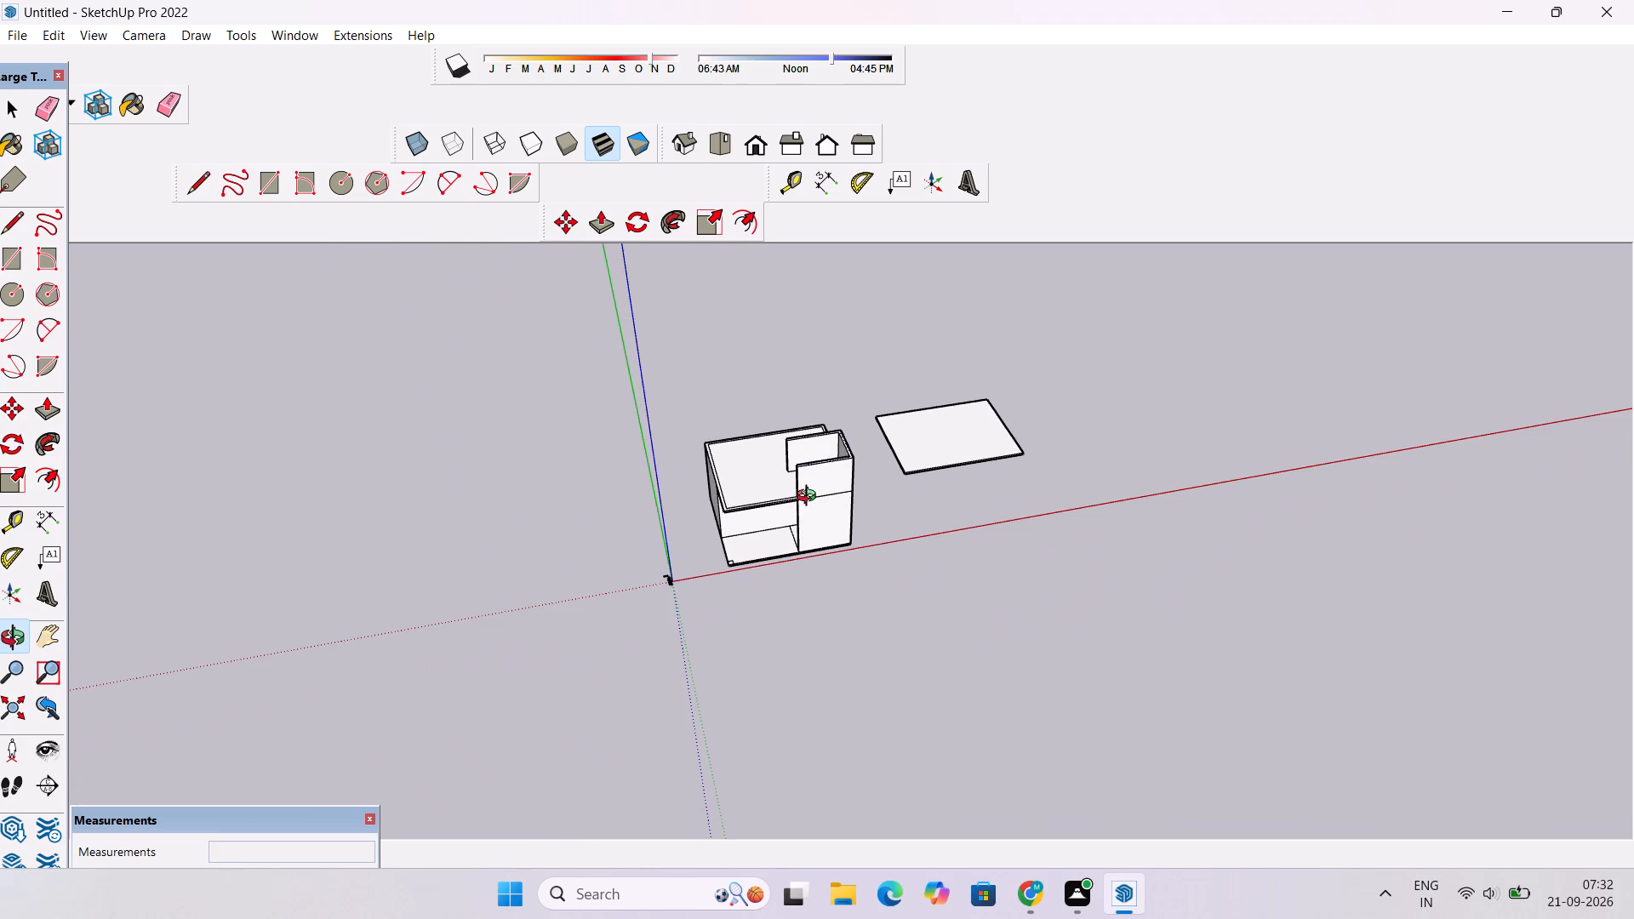
scroll(810, 498, "up", 4)
scroll(810, 498, "down", 4)
left_click_drag(813, 562, 795, 363)
scroll(835, 461, "up", 11)
left_click_drag(725, 604, 851, 465)
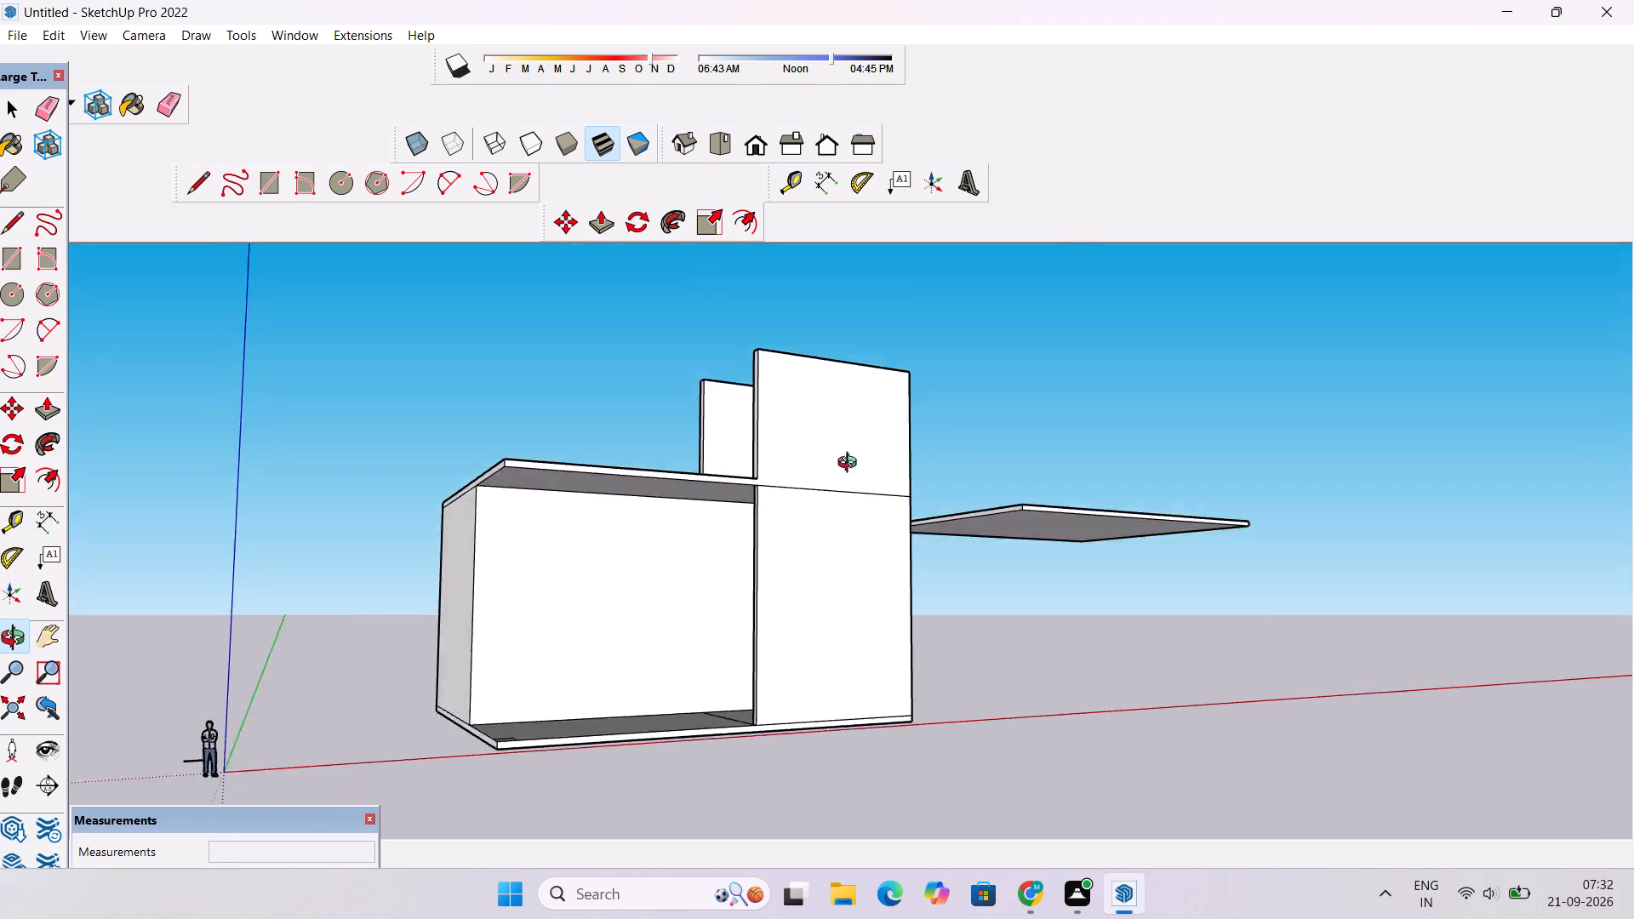
left_click_drag(851, 465, 1260, 502)
left_click_drag(1226, 505, 955, 551)
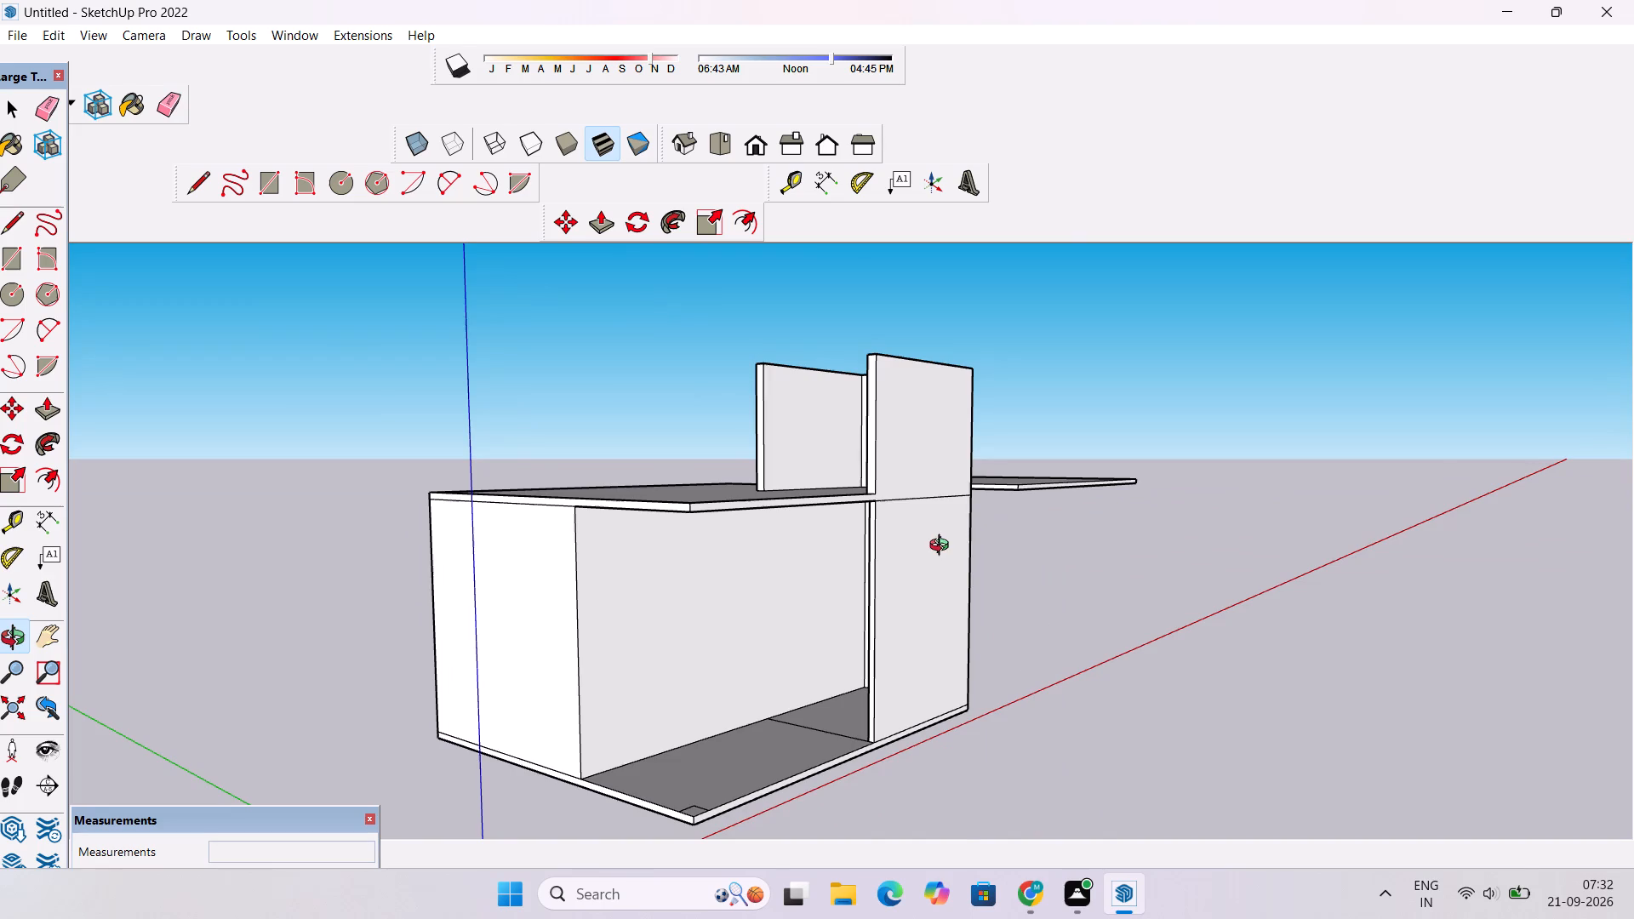
Erase the horizontal line separating the raised upper wall from the front block's wall below it.
key("e")
scroll(902, 532, "up", 5)
left_click(903, 475)
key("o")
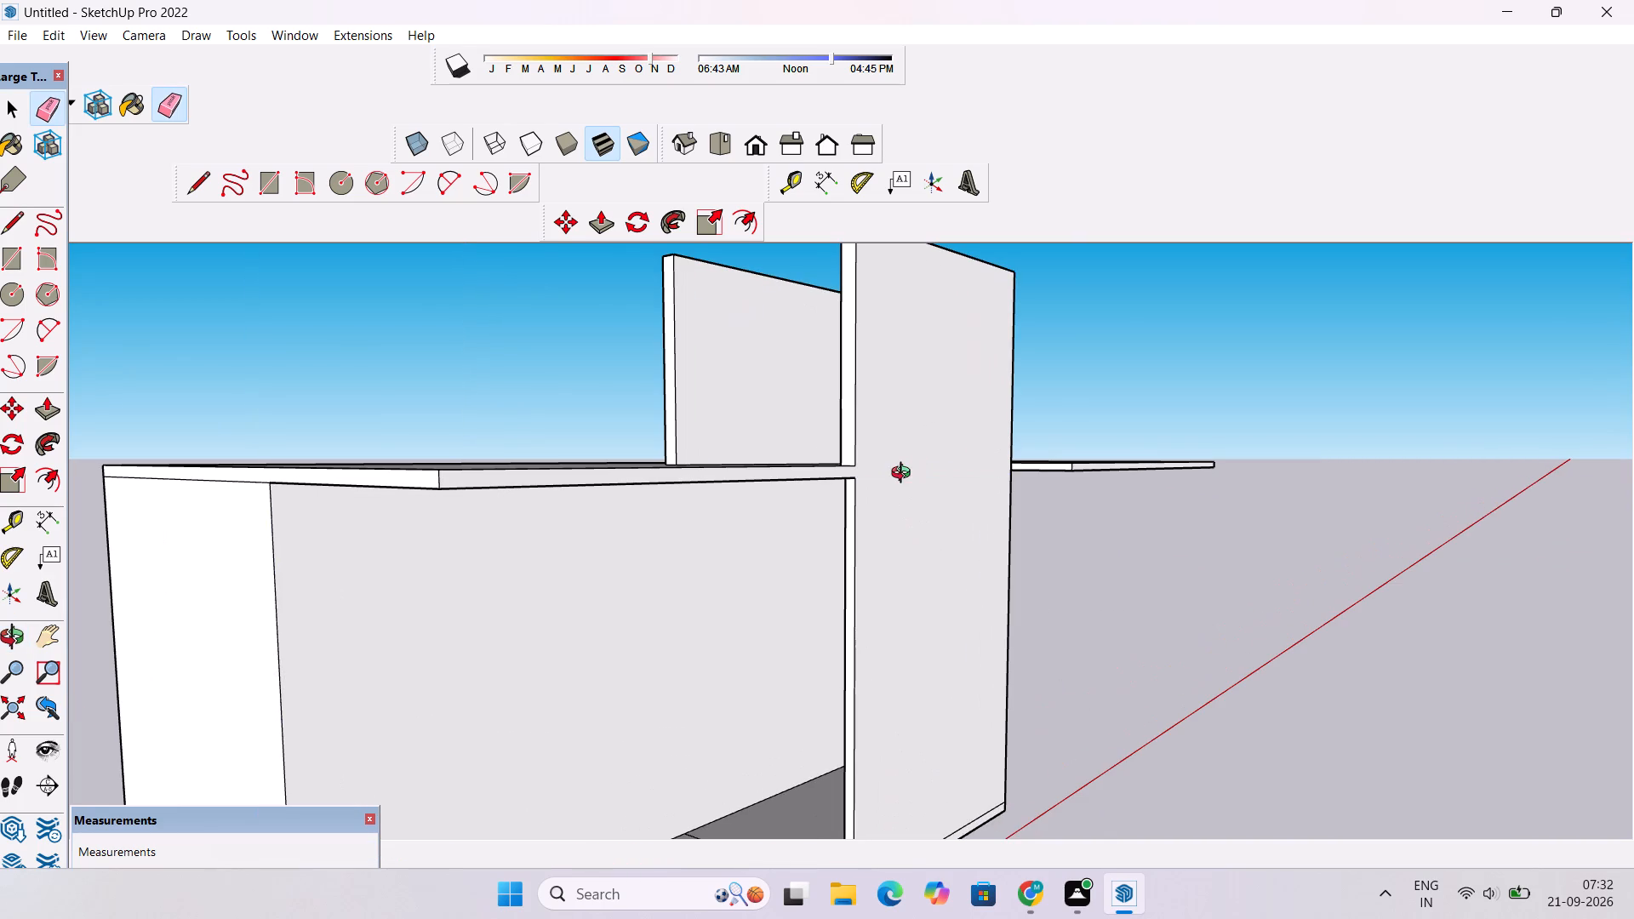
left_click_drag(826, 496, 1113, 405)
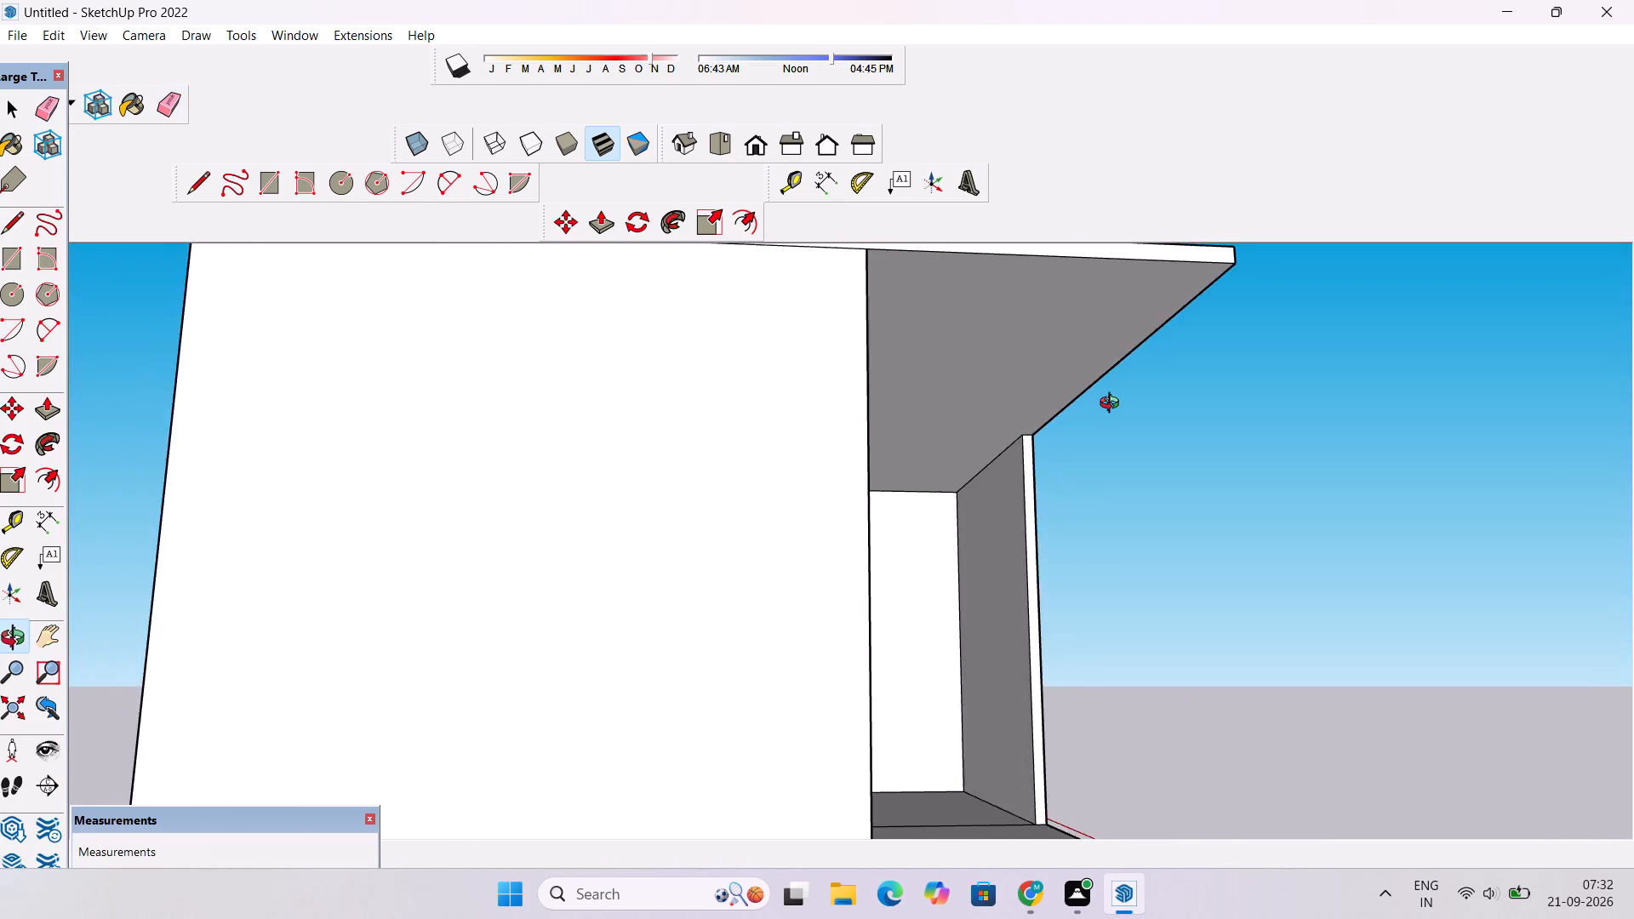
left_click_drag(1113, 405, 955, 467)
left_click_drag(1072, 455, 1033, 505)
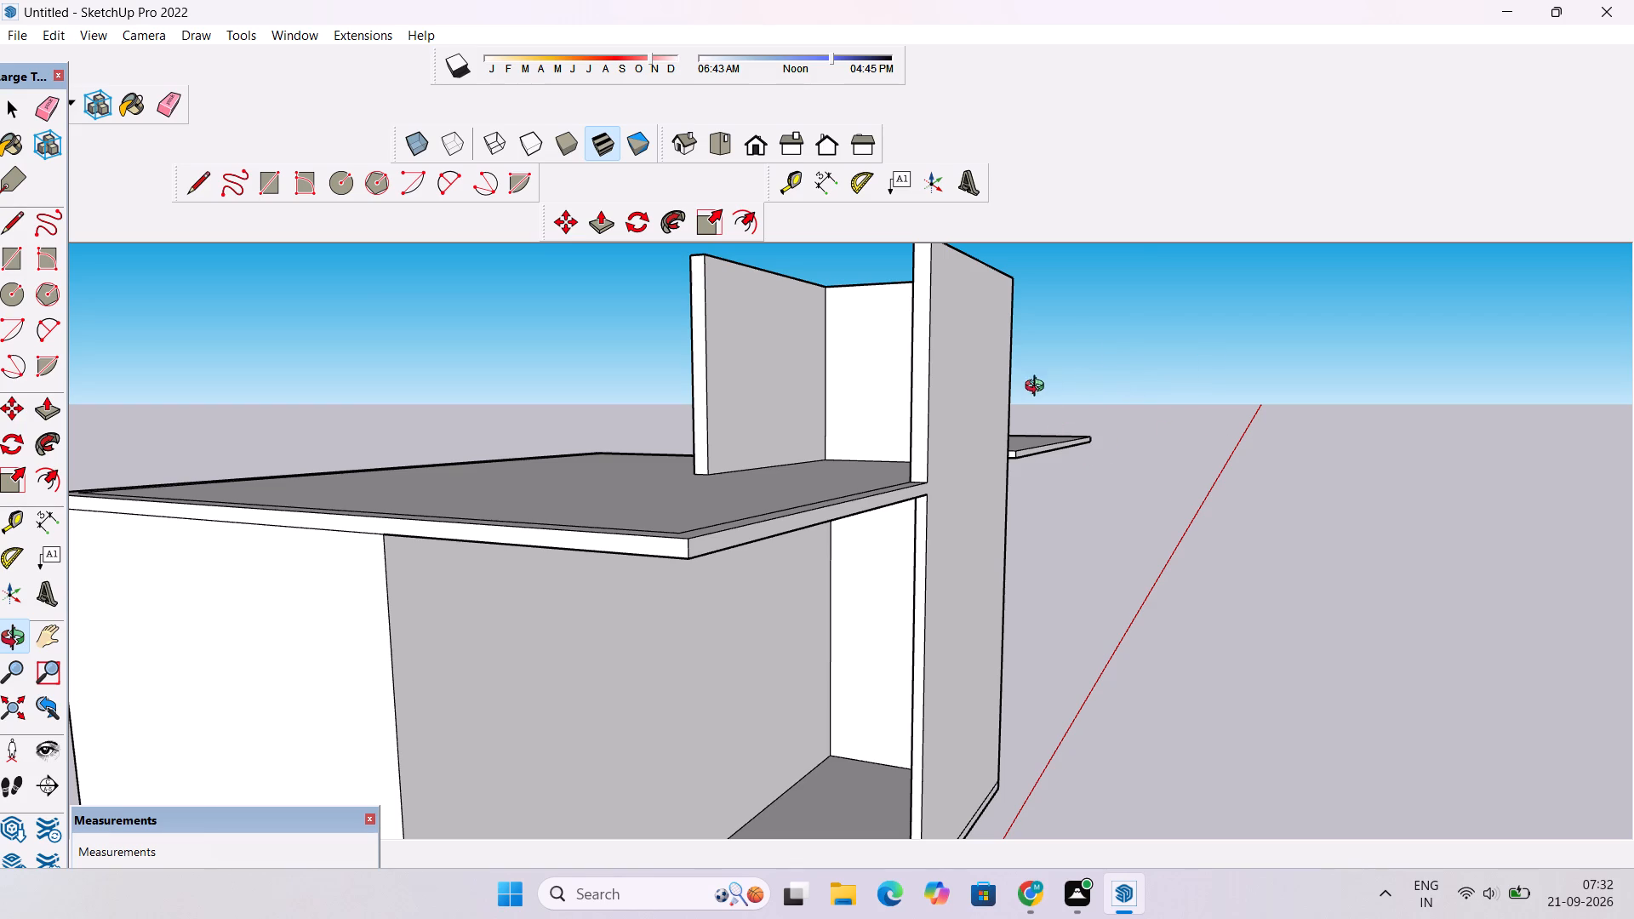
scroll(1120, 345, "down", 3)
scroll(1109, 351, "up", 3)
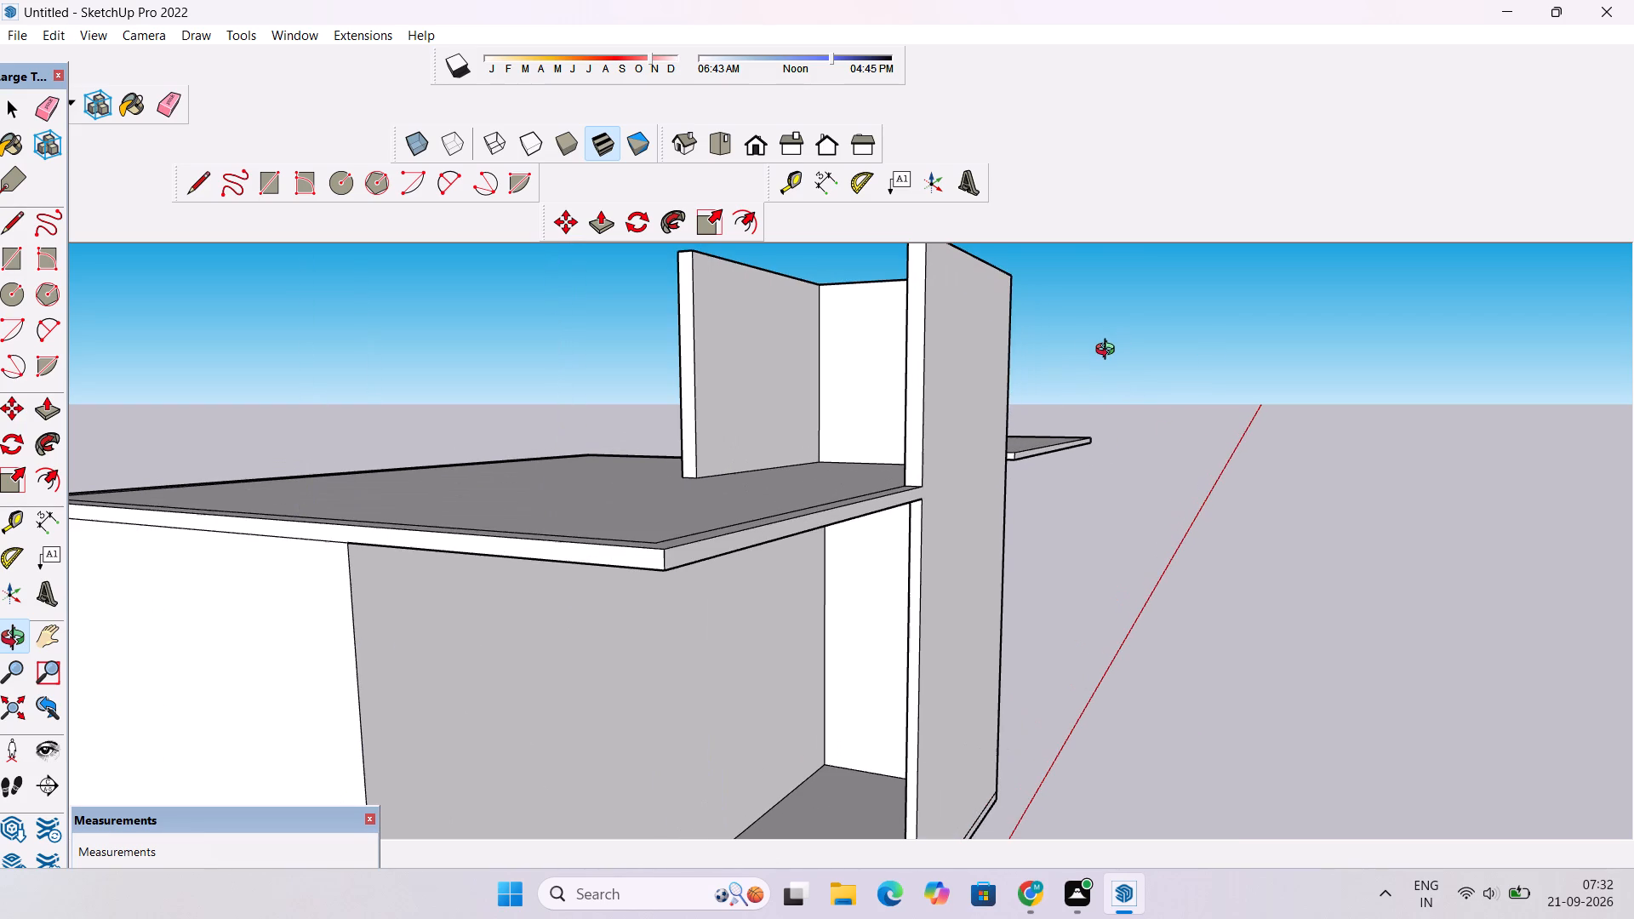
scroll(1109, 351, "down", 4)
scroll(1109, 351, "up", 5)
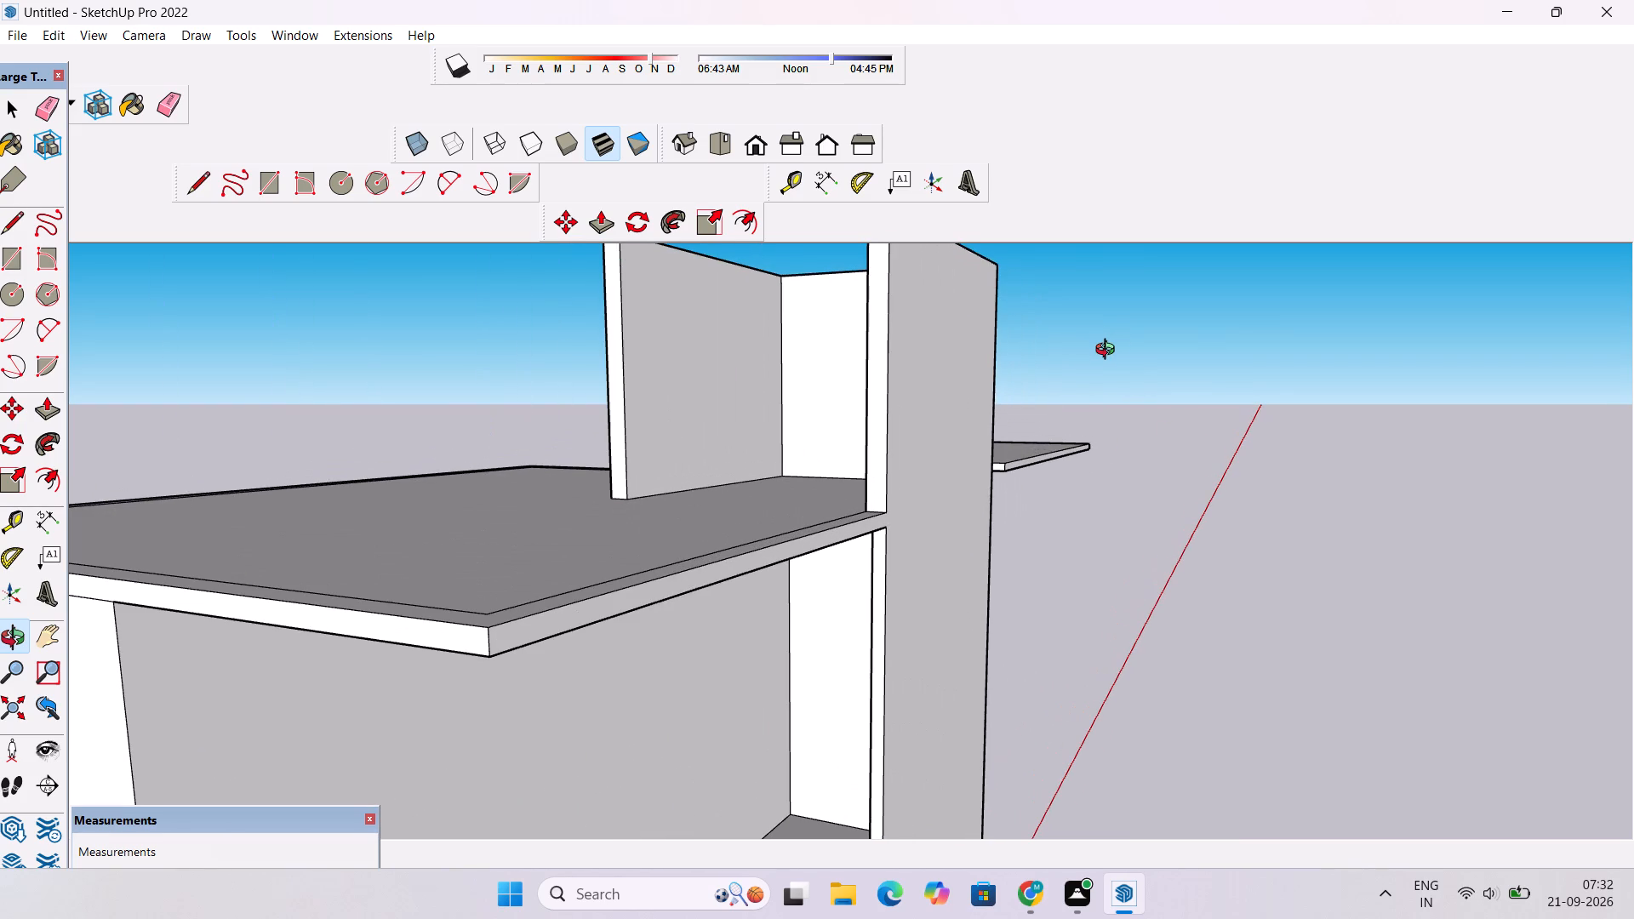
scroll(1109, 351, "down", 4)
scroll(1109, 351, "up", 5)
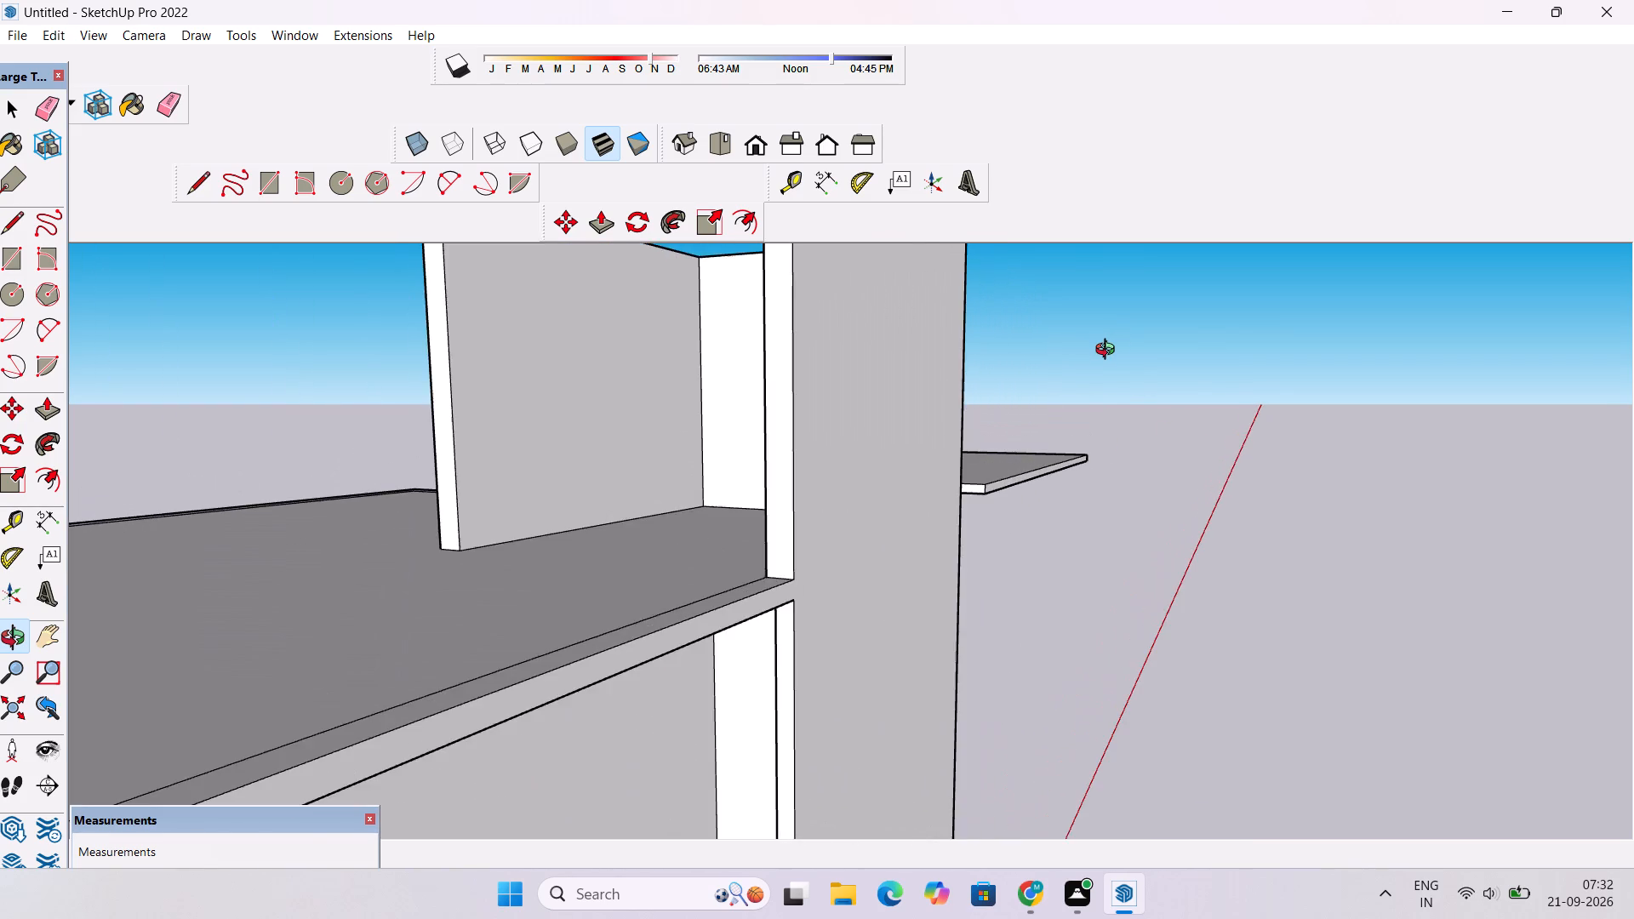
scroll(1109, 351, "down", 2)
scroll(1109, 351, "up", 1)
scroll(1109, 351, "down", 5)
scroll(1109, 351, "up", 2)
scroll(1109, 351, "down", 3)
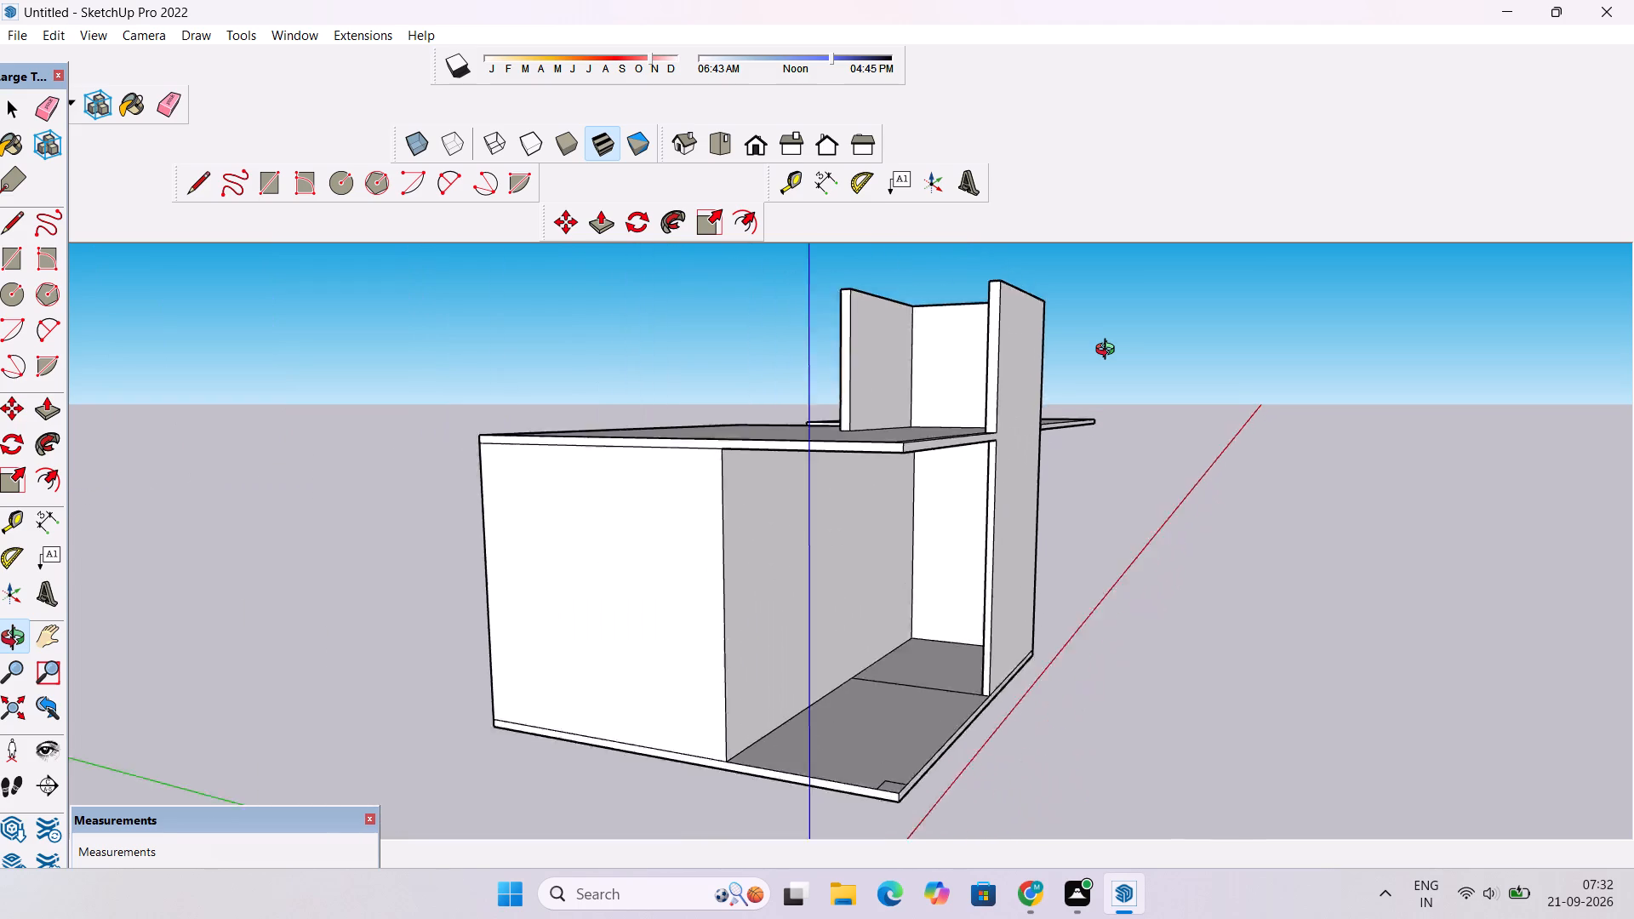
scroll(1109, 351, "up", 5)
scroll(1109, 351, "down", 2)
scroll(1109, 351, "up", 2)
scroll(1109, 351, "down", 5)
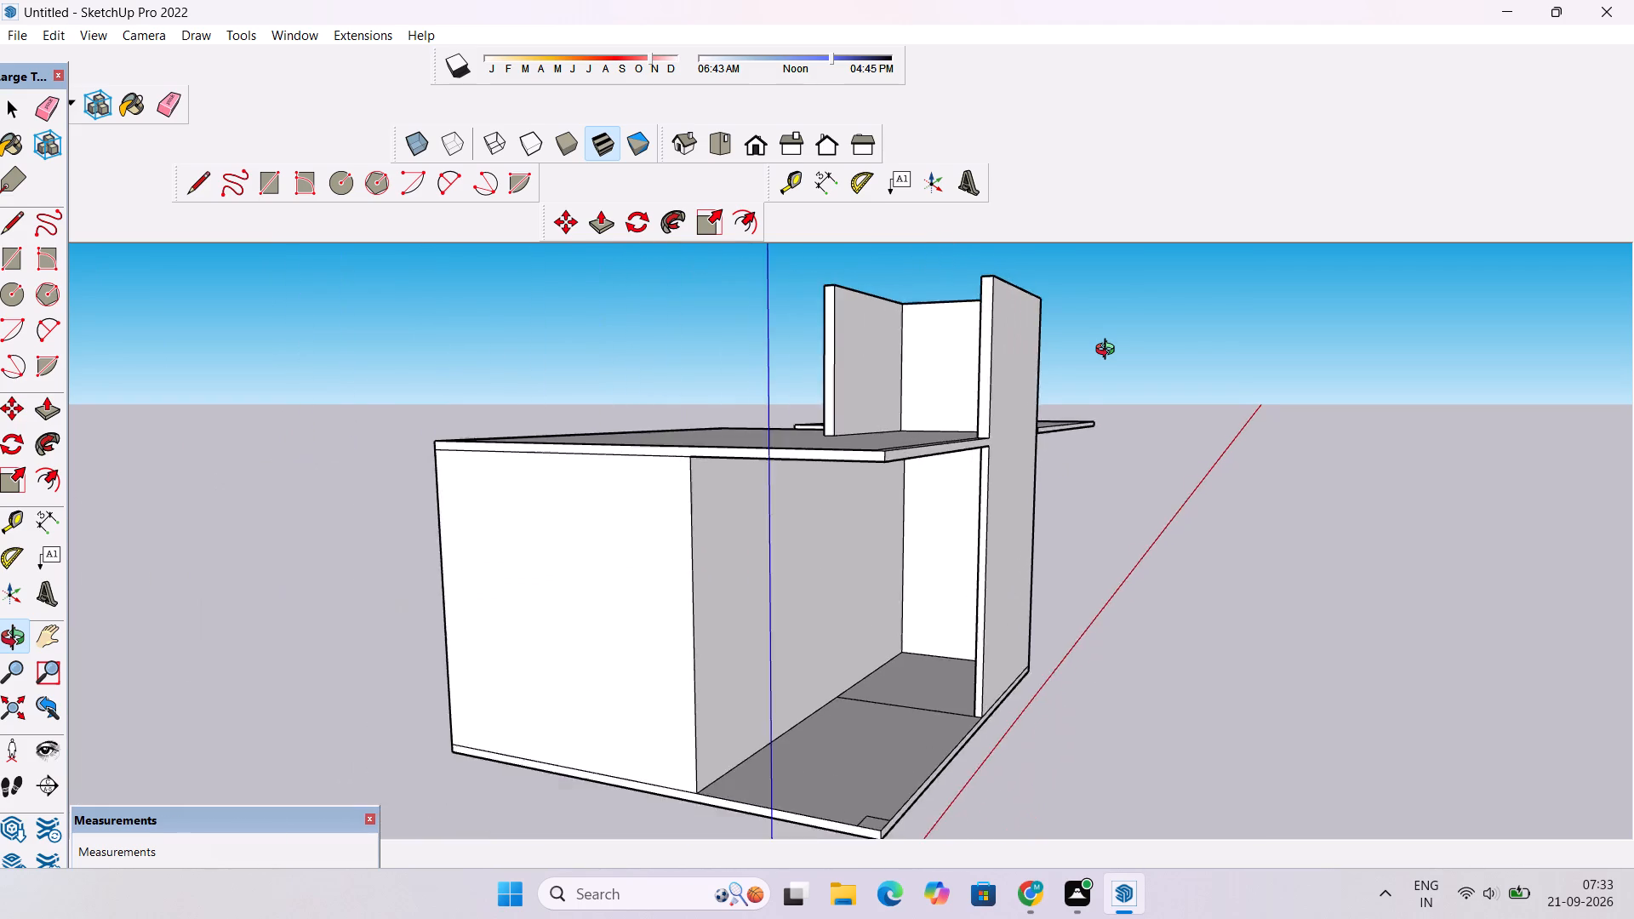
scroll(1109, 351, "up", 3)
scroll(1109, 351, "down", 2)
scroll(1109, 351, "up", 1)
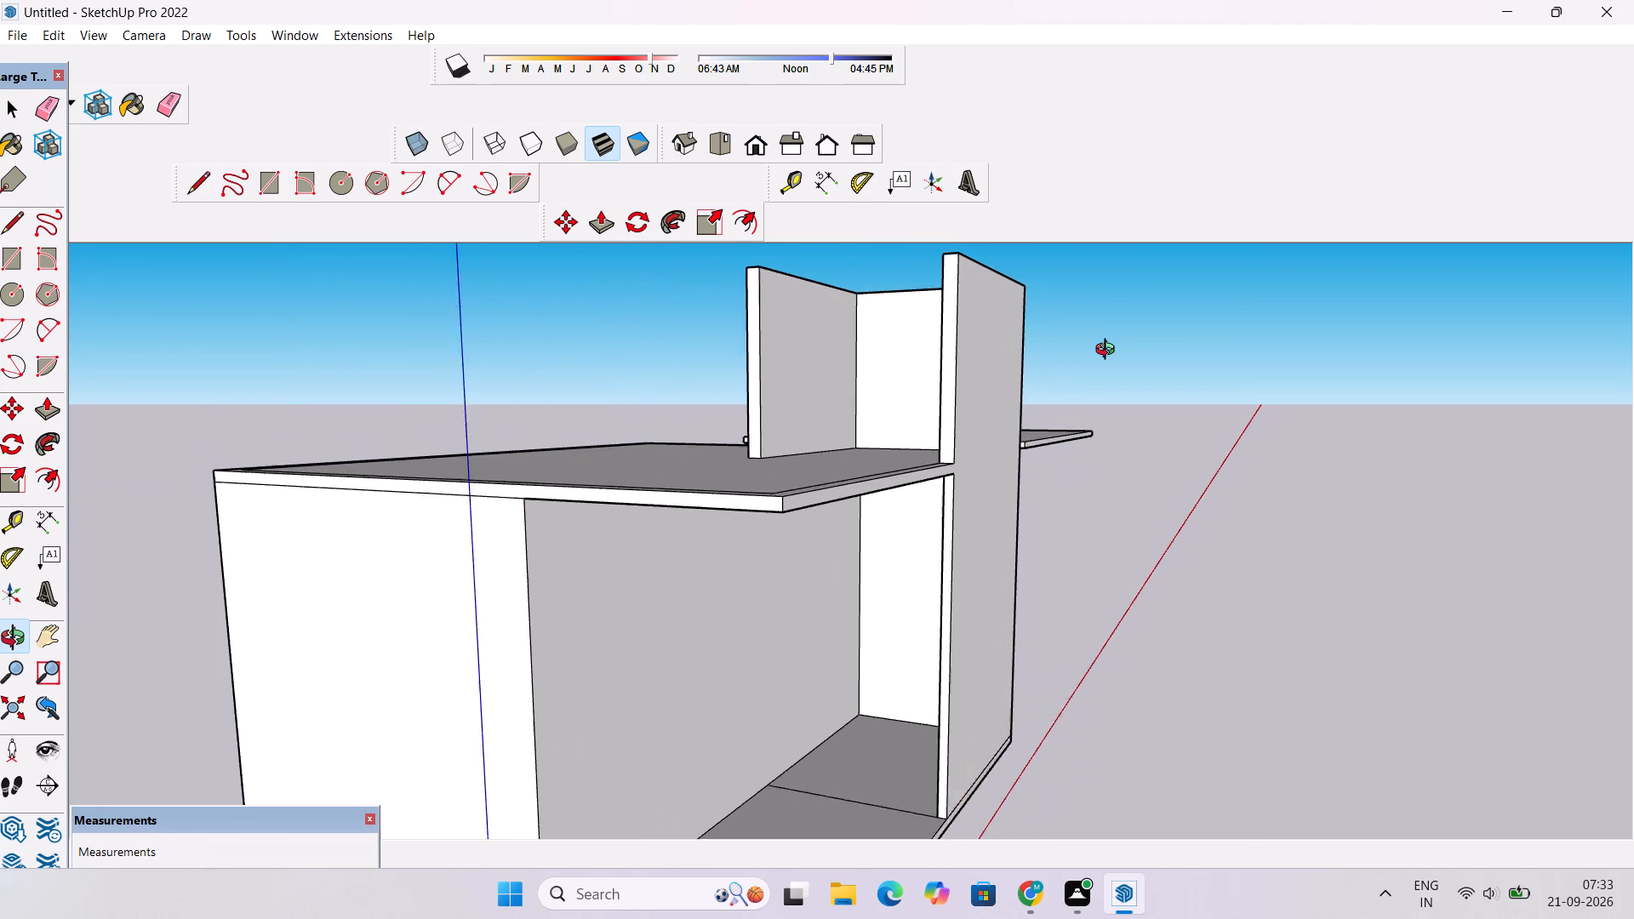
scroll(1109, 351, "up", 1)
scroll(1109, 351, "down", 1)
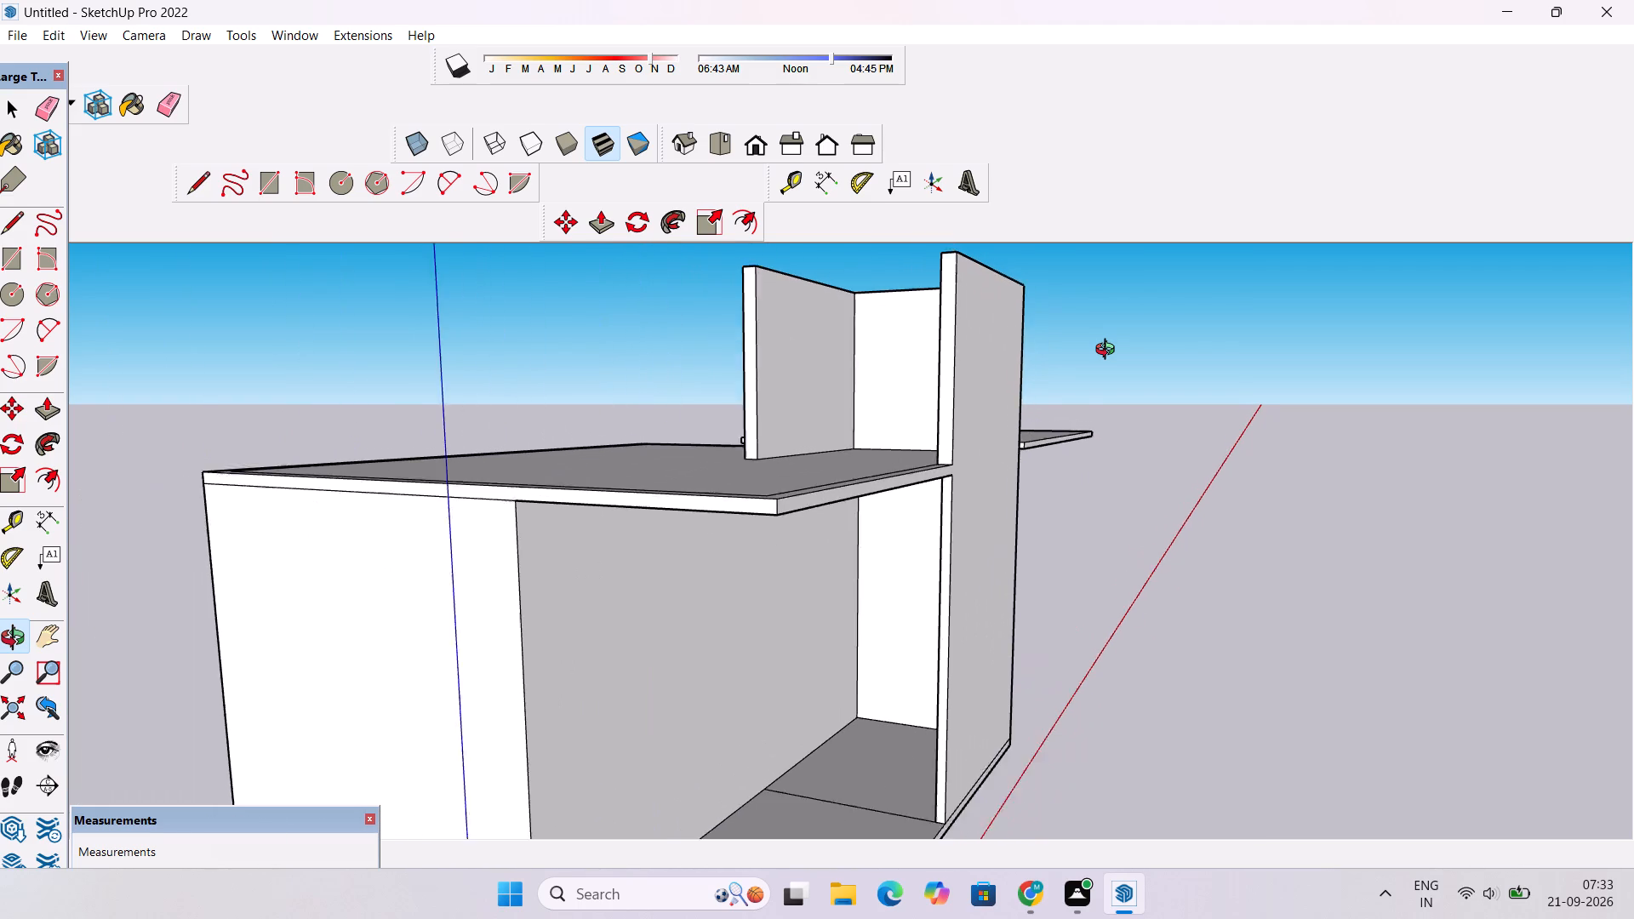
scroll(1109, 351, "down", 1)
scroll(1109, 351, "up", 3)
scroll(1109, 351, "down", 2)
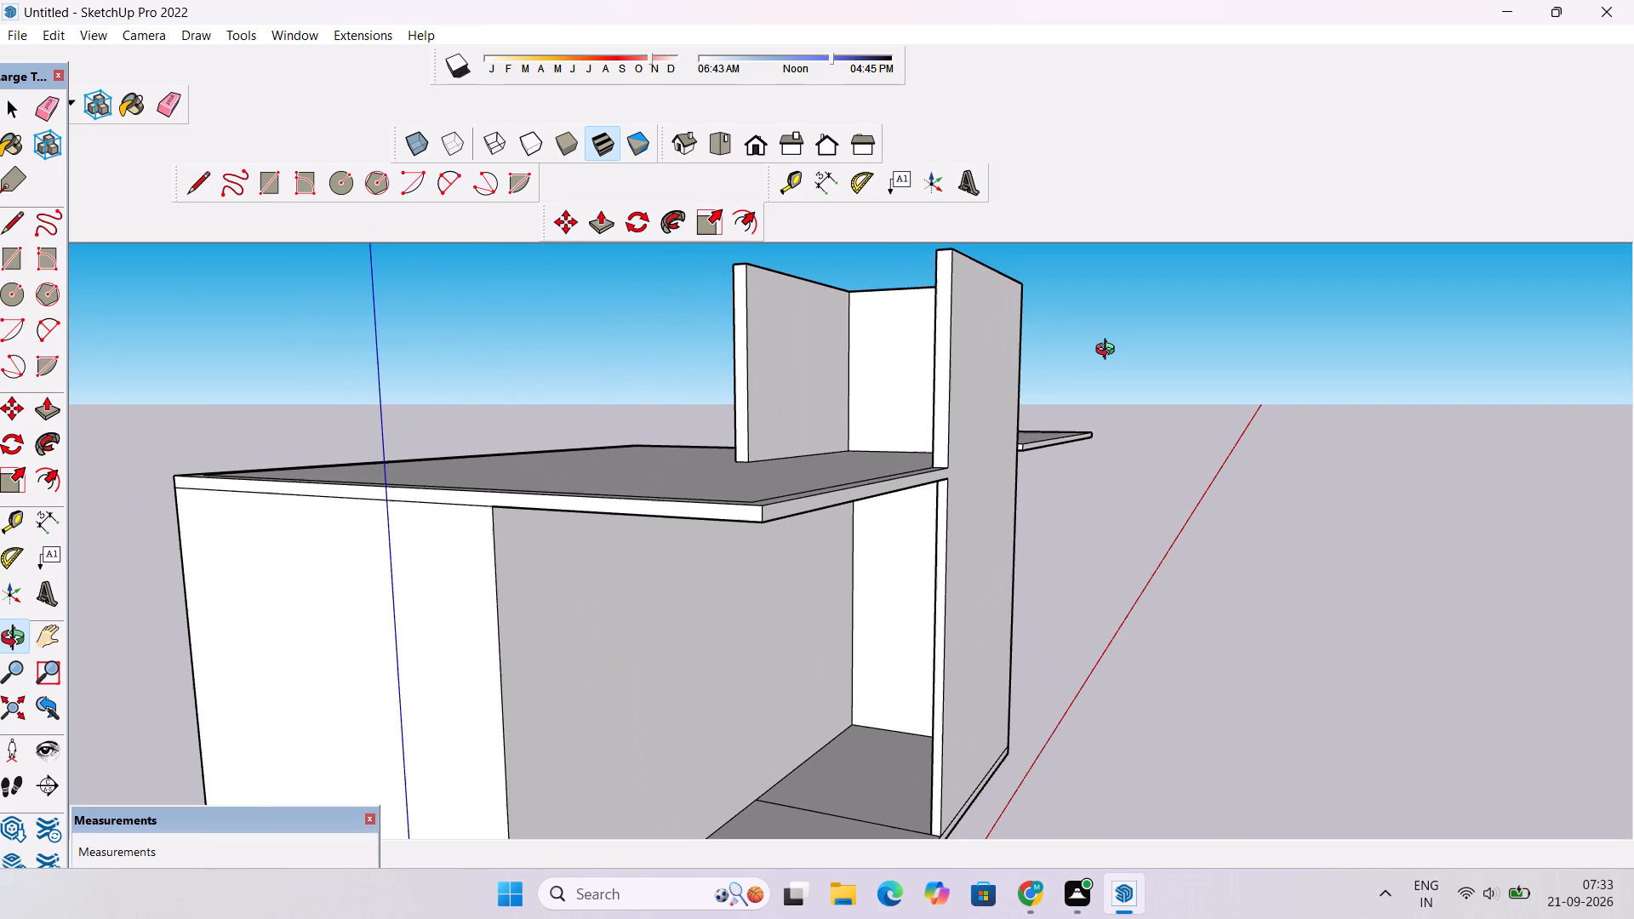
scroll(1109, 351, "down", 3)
Examine the porch floor, the roof slab above it and the adjoining front block from above and the front.
left_click_drag(1109, 351, 1055, 468)
left_click_drag(1026, 534, 1010, 460, "shift")
scroll(1010, 455, "down", 6)
left_click_drag(1014, 473, 896, 569)
left_click_drag(910, 632, 881, 521)
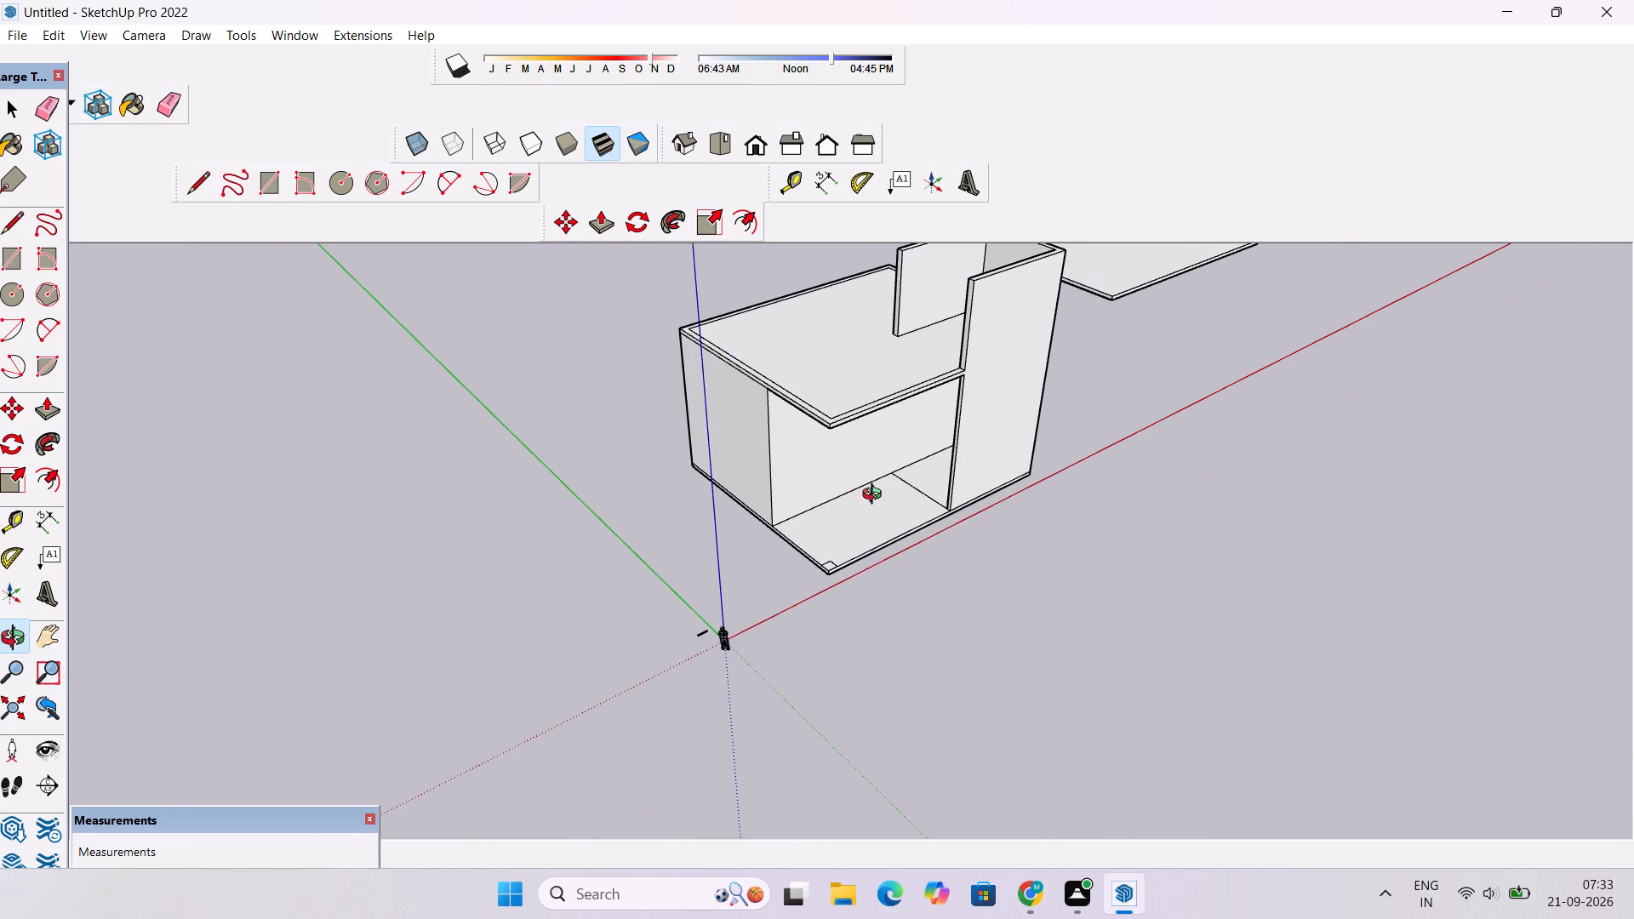
left_click_drag(895, 470, 879, 536)
scroll(872, 527, "up", 3)
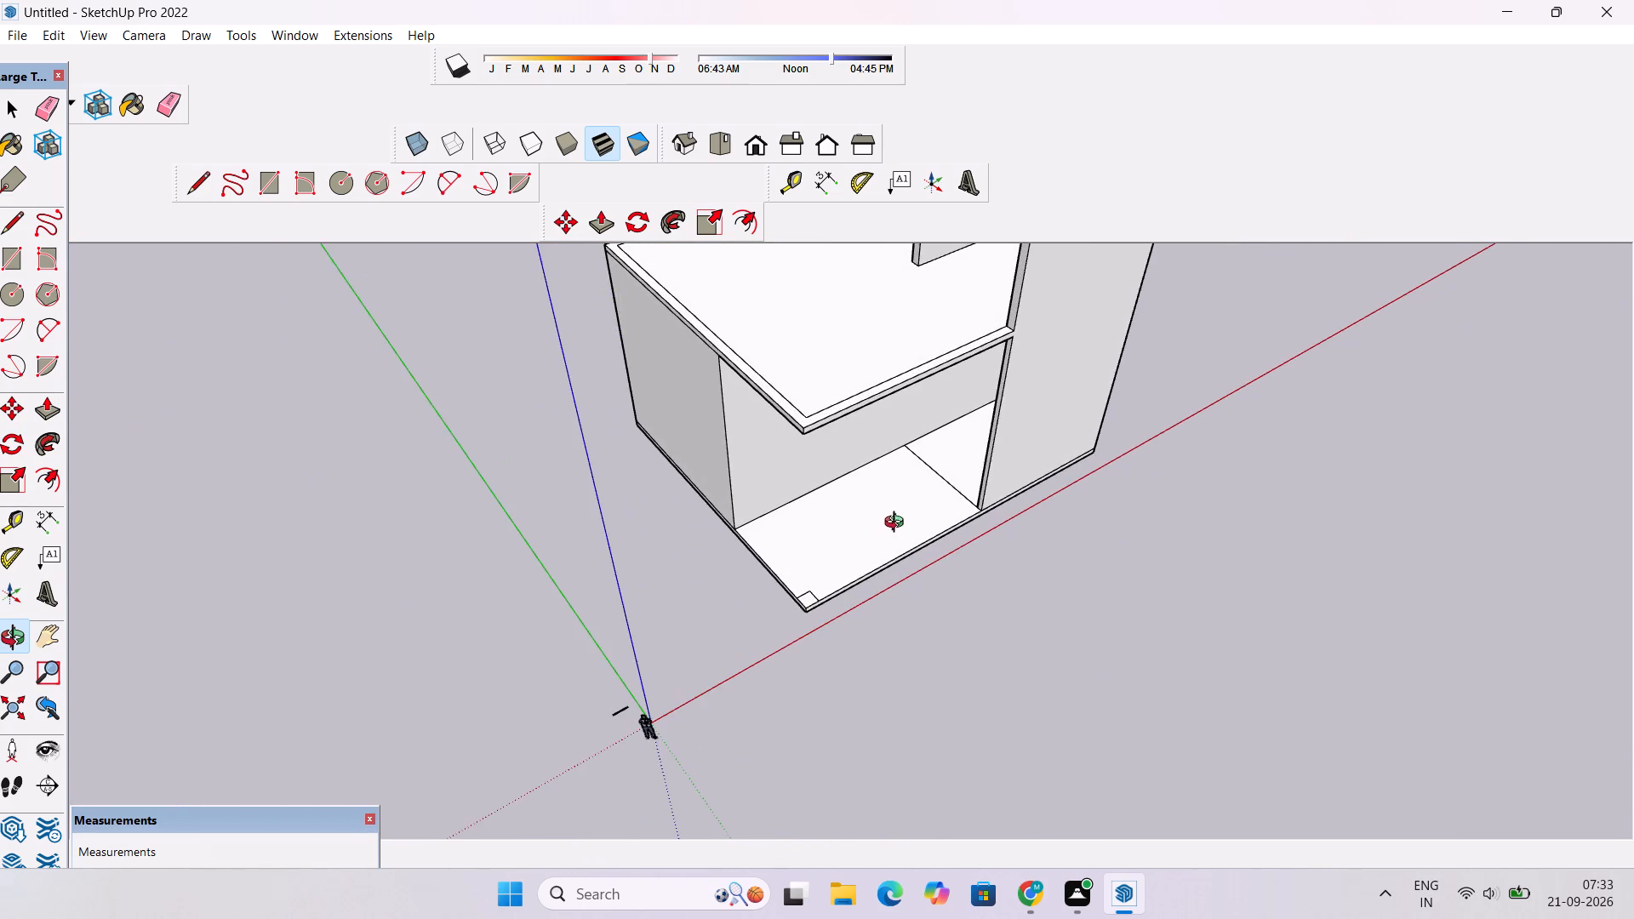
left_click_drag(899, 523, 843, 514)
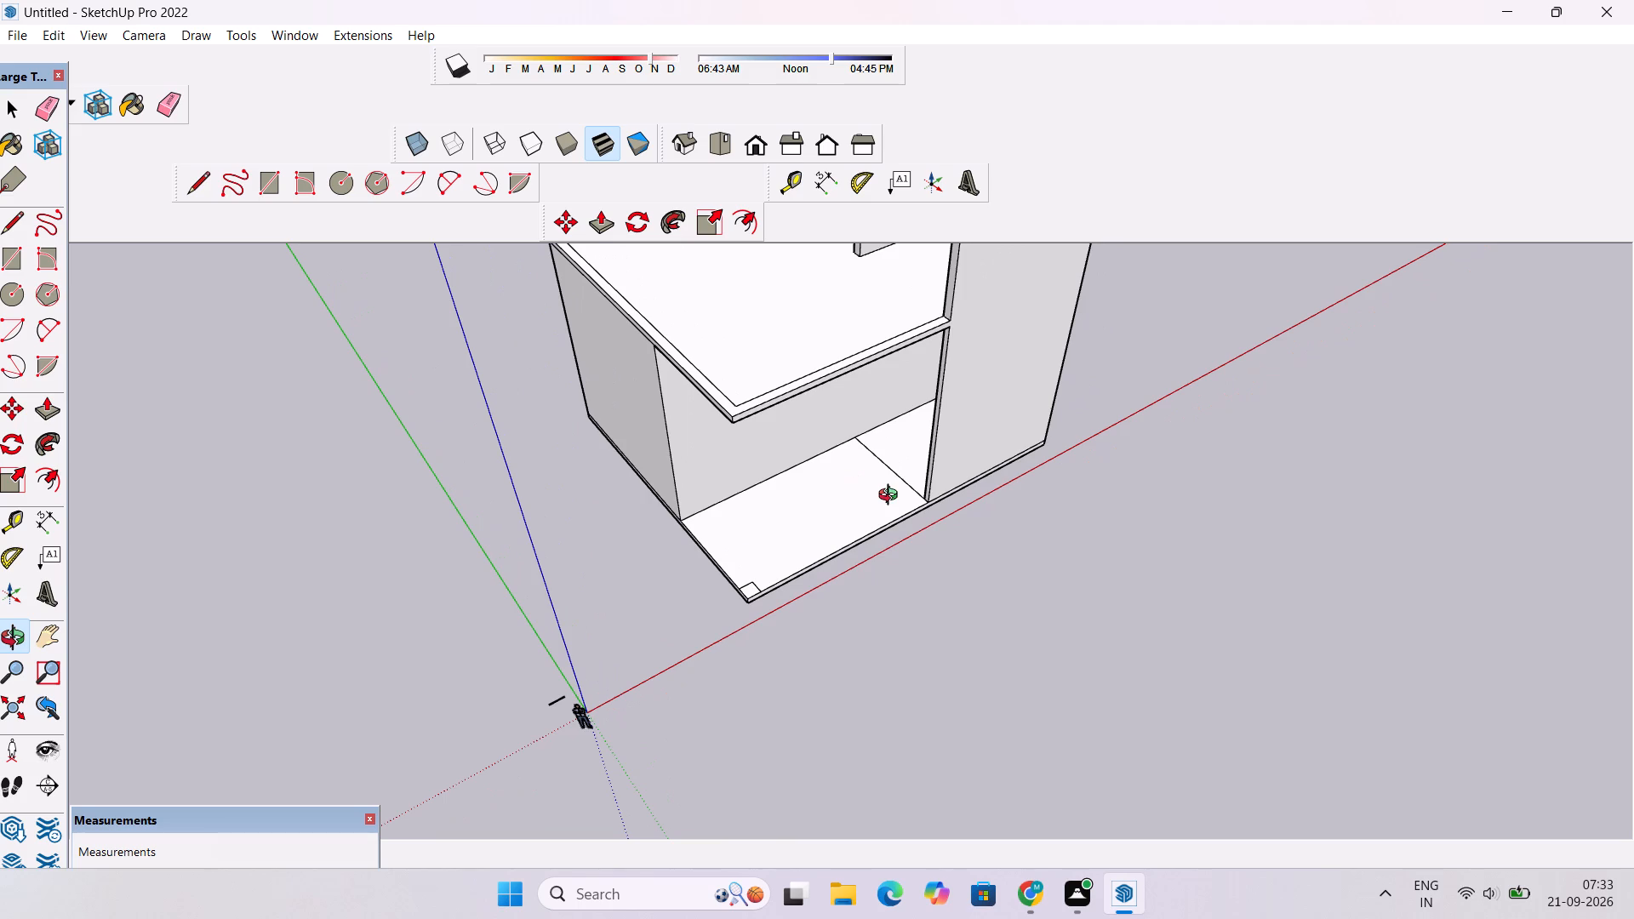
scroll(894, 500, "up", 2)
scroll(890, 500, "down", 8)
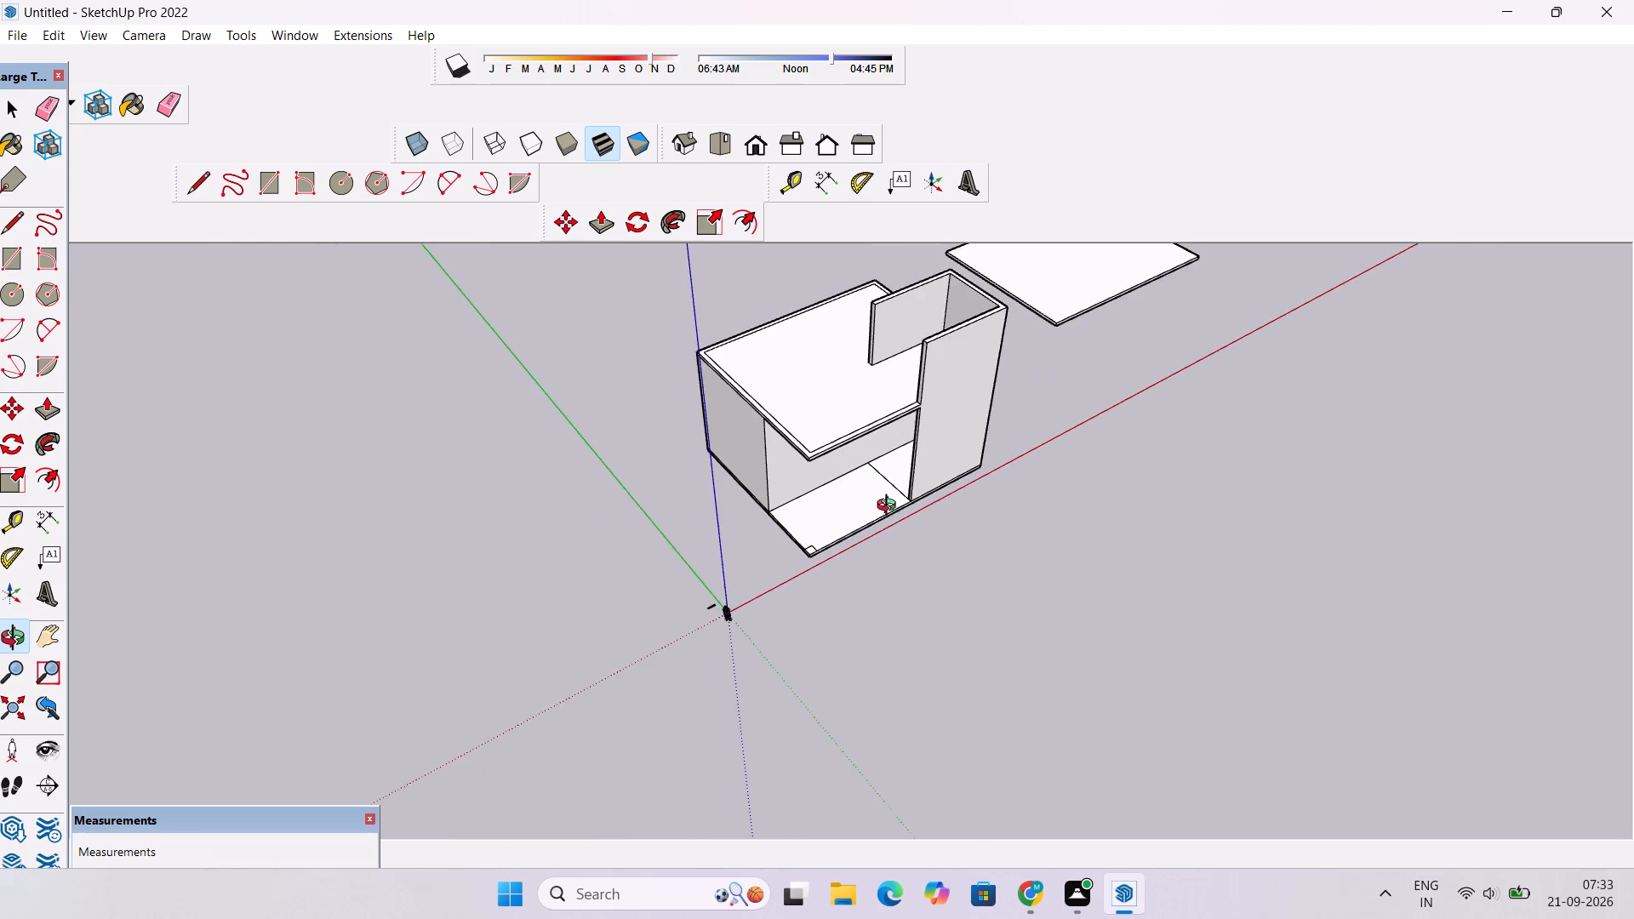
left_click_drag(881, 541, 837, 493, "shift")
scroll(834, 486, "up", 3)
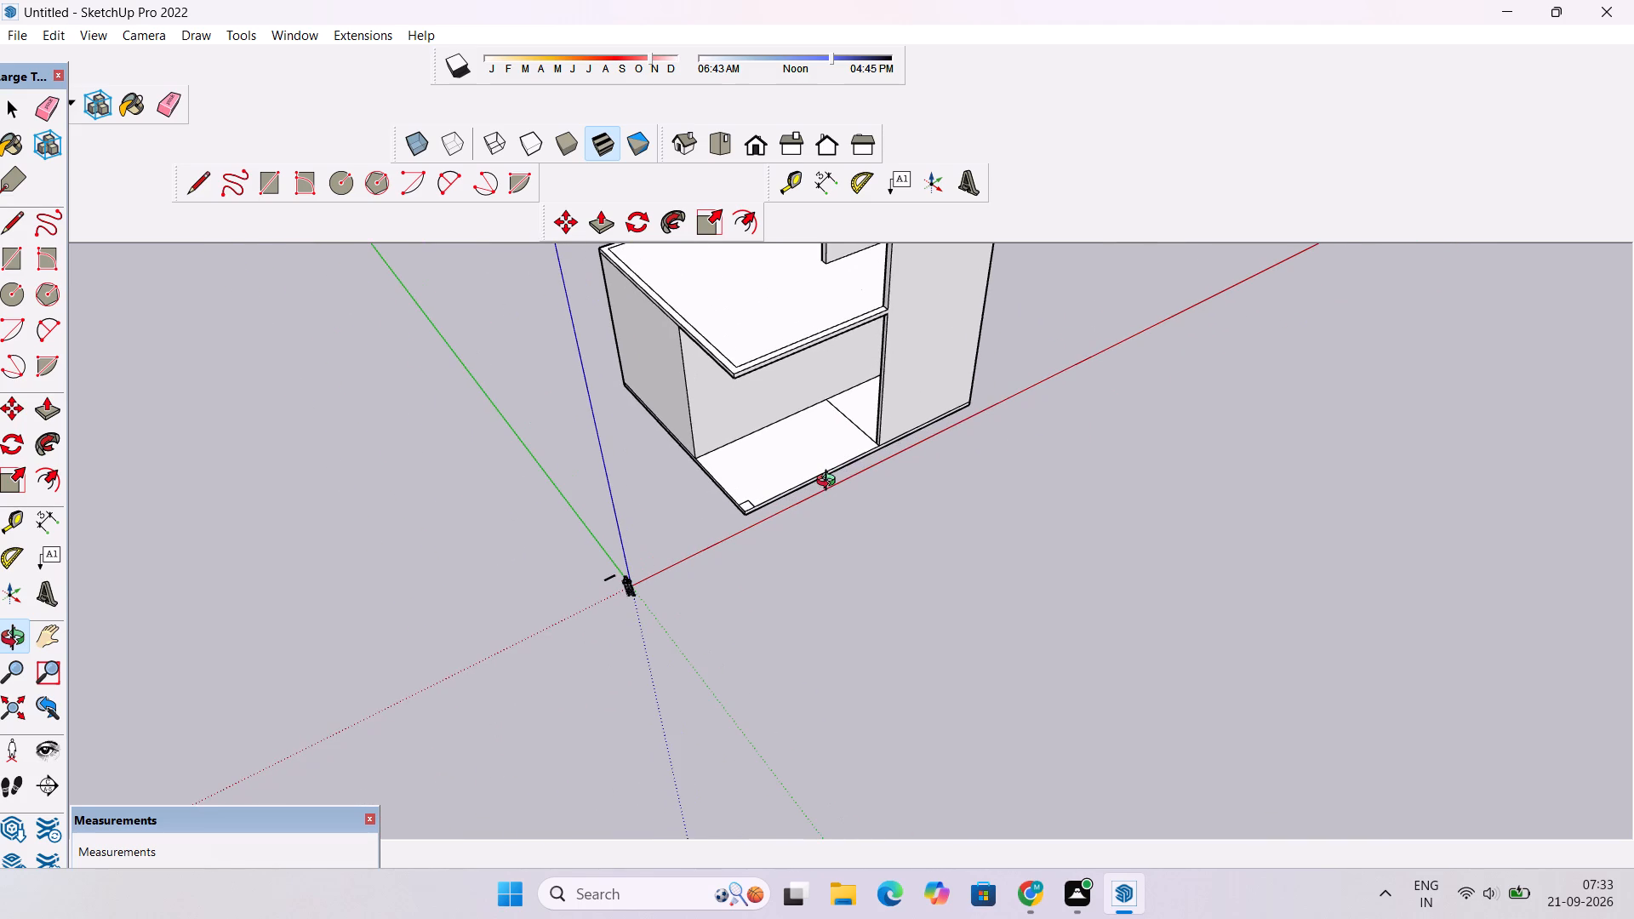
left_click_drag(830, 482, 834, 501, "shift")
scroll(835, 500, "down", 2)
left_click_drag(839, 499, 801, 512)
left_click_drag(803, 496, 797, 519, "shift")
scroll(796, 521, "up", 1, "shift")
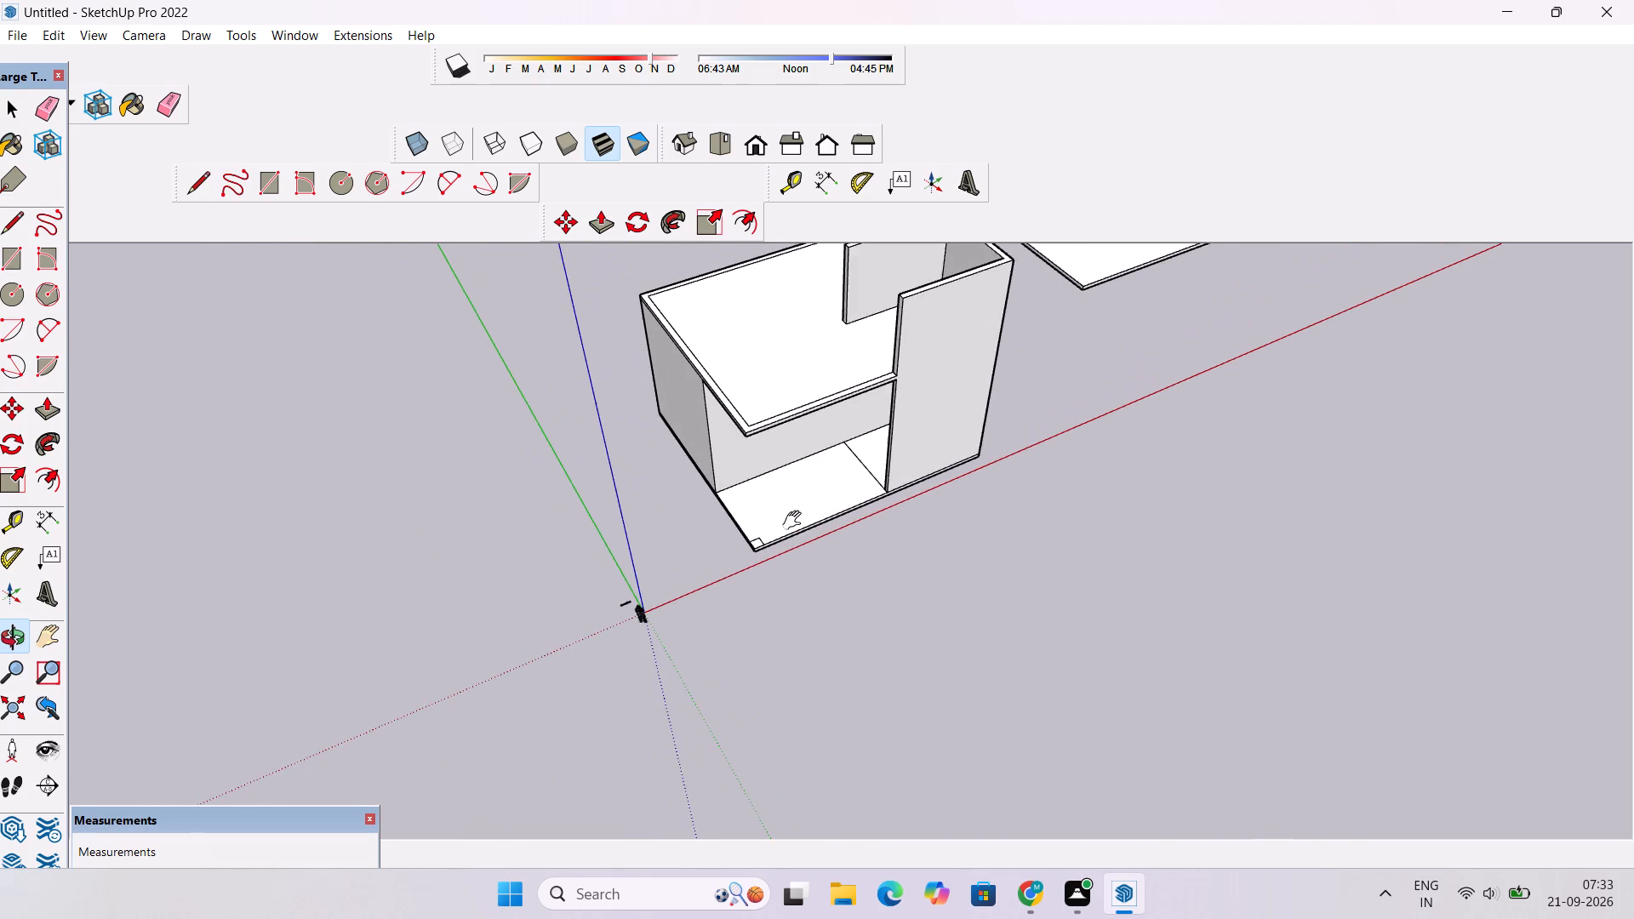
scroll(796, 521, "up", 2, "shift")
left_click_drag(797, 548, 654, 545)
left_click_drag(791, 477, 791, 496)
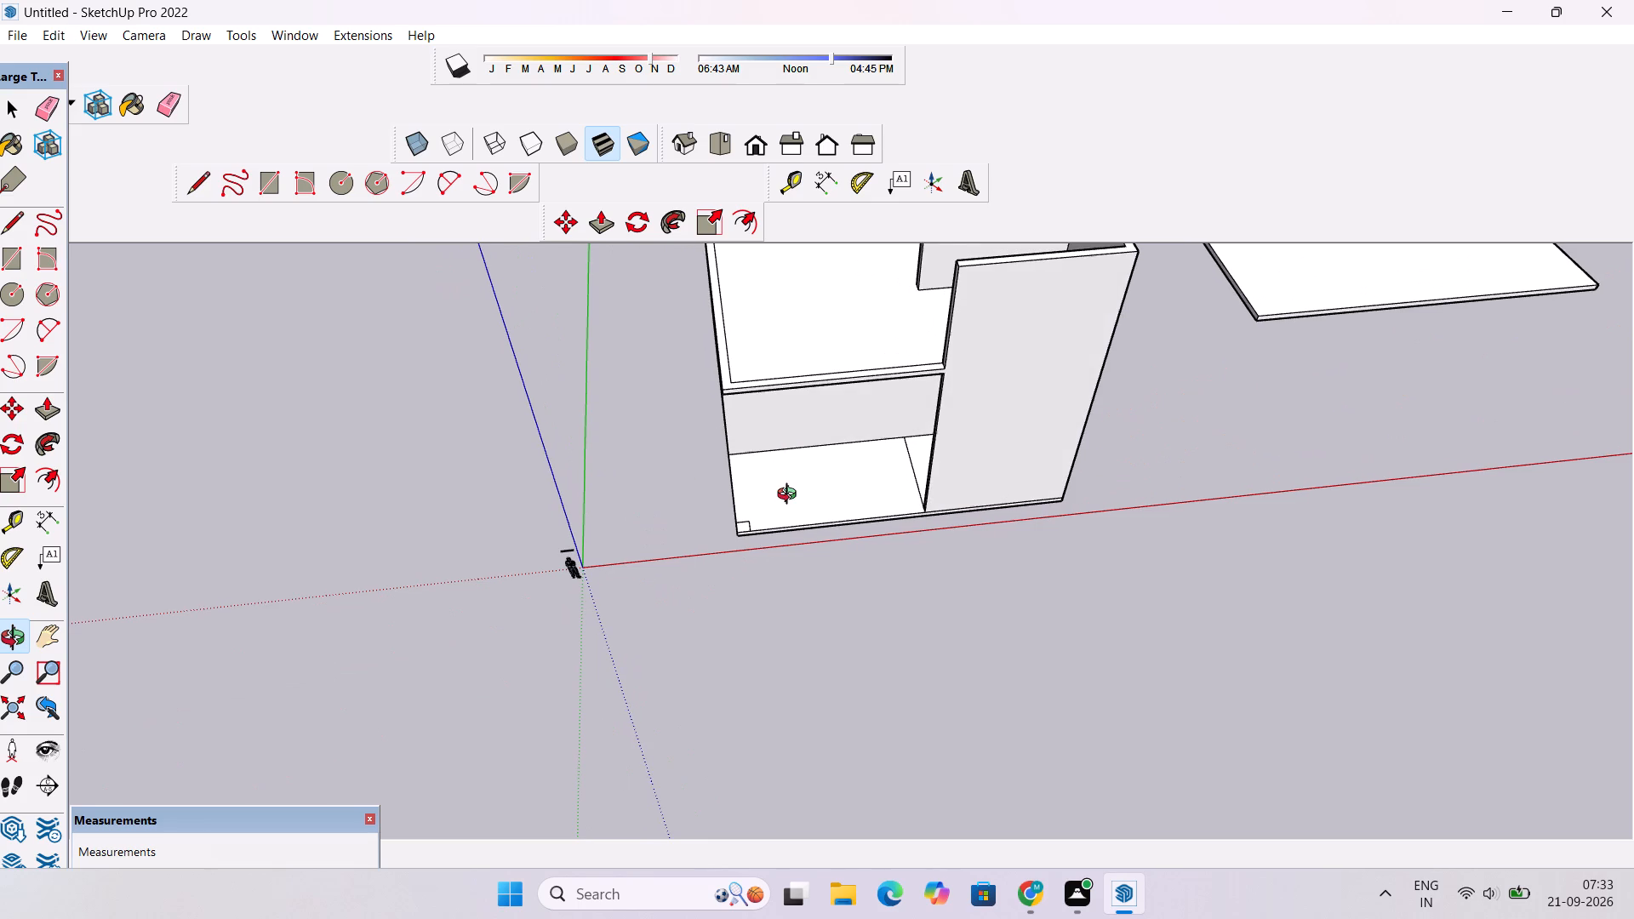
left_click_drag(791, 496, 745, 688, "shift")
scroll(756, 647, "up", 4)
left_click_drag(815, 625, 775, 383)
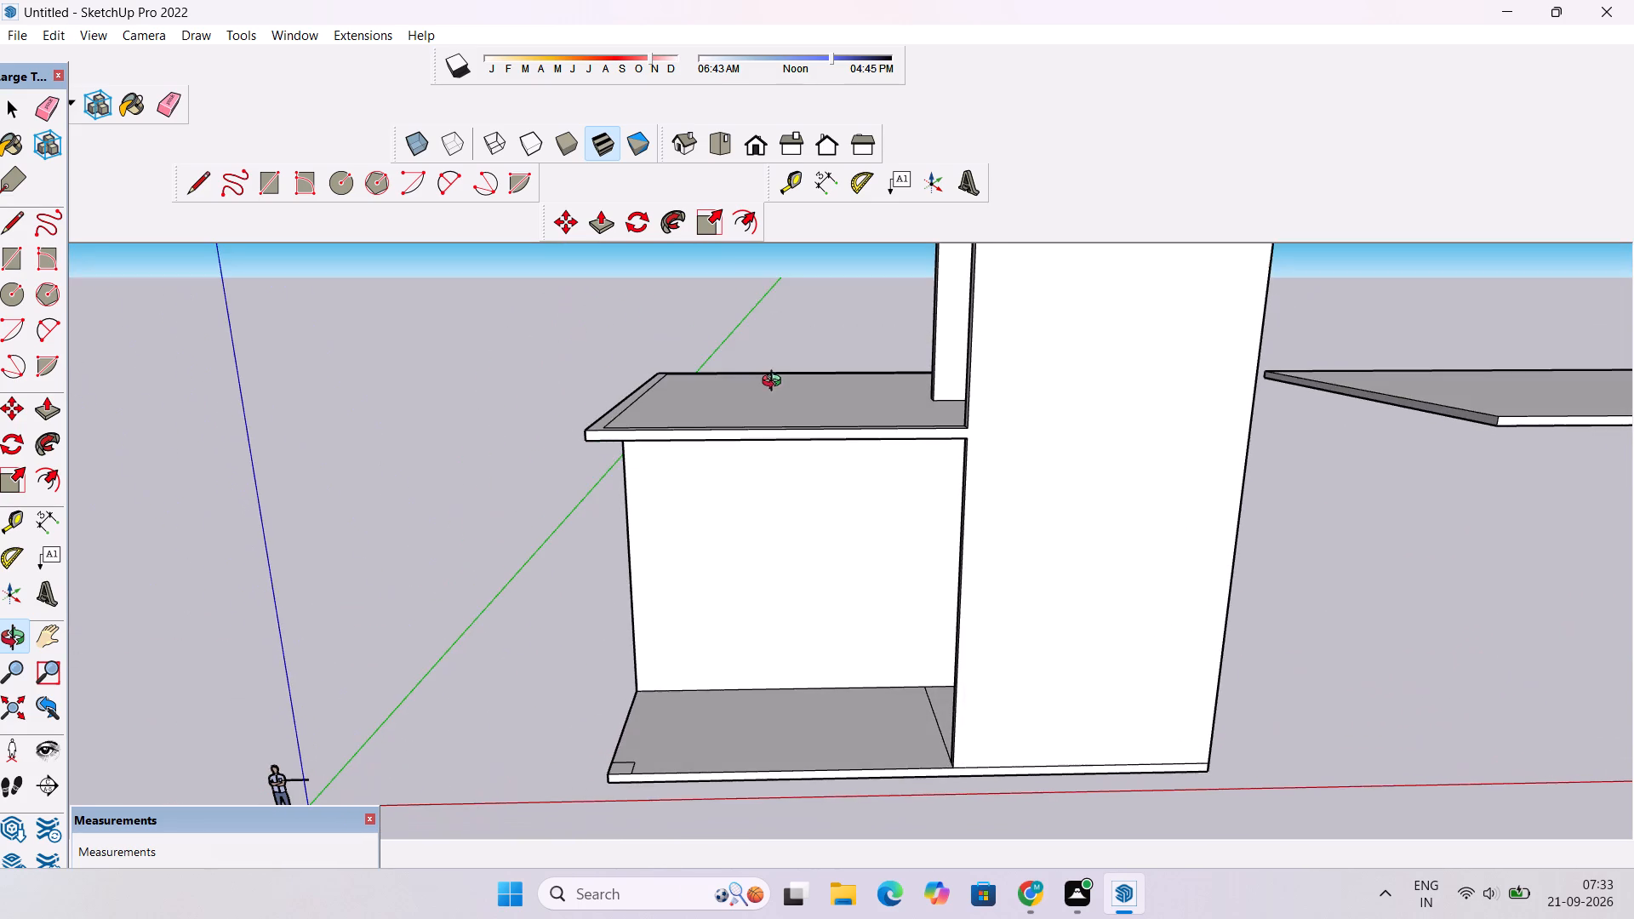
Place a guide on the porch roof's underside, parallel to its front edge, through the inner corner of the front block's wall end.
left_click_drag(797, 462, 794, 208)
left_click_drag(786, 317, 791, 374, "ctrl")
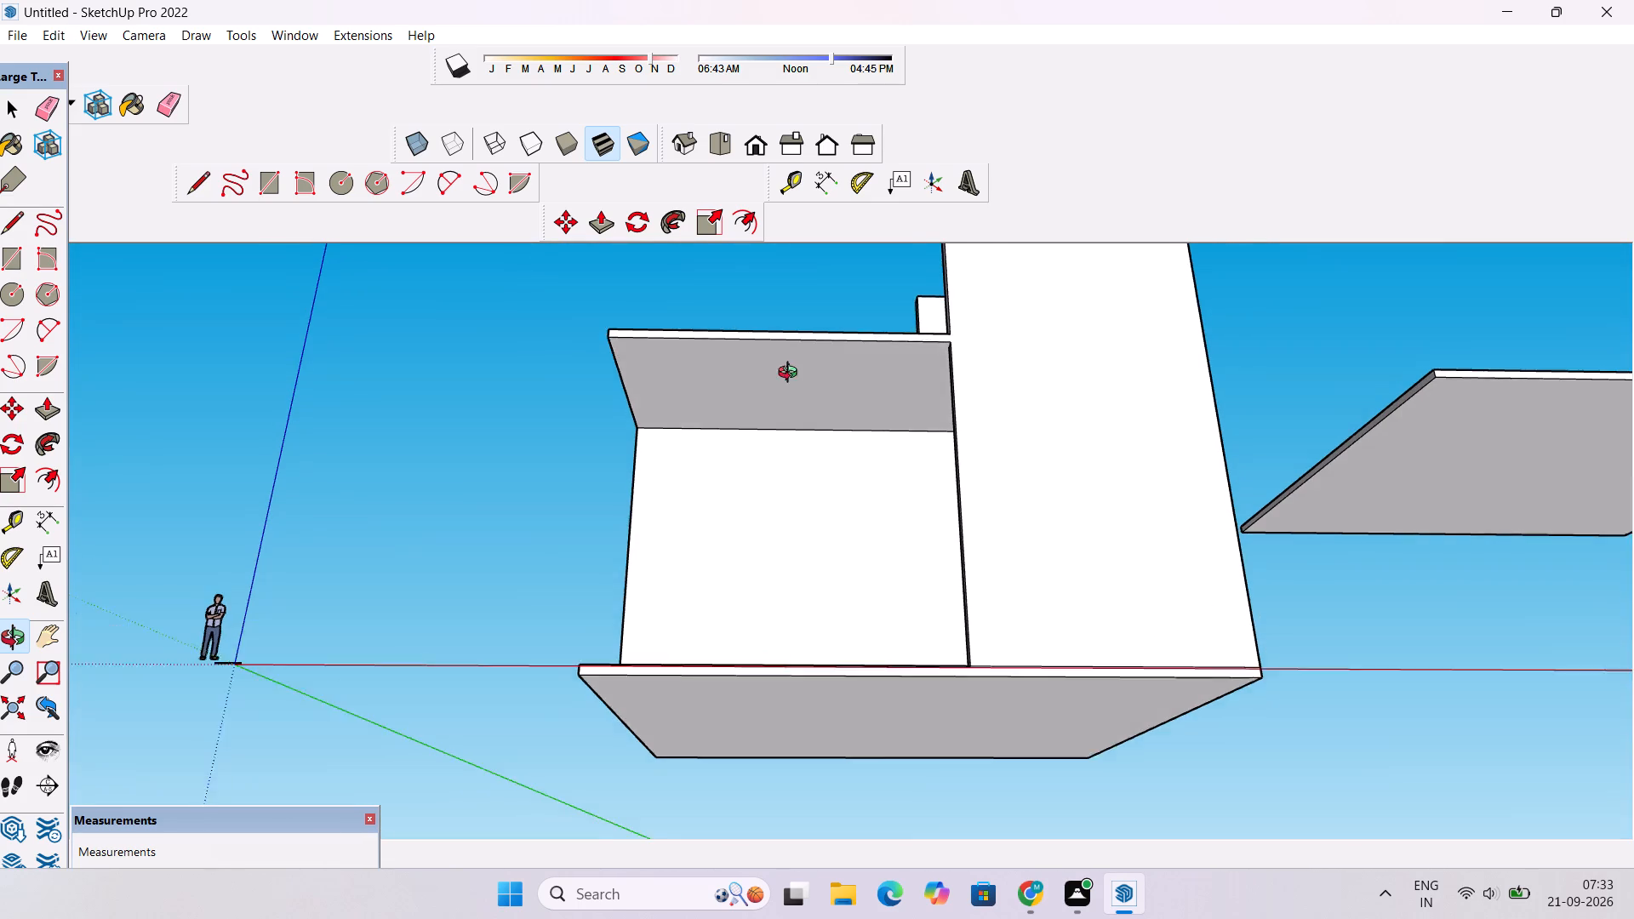
left_click_drag(791, 374, 797, 414, "ctrl")
left_click_drag(791, 400, 791, 530, "shift")
scroll(790, 532, "up", 4)
left_click_drag(790, 532, 789, 527)
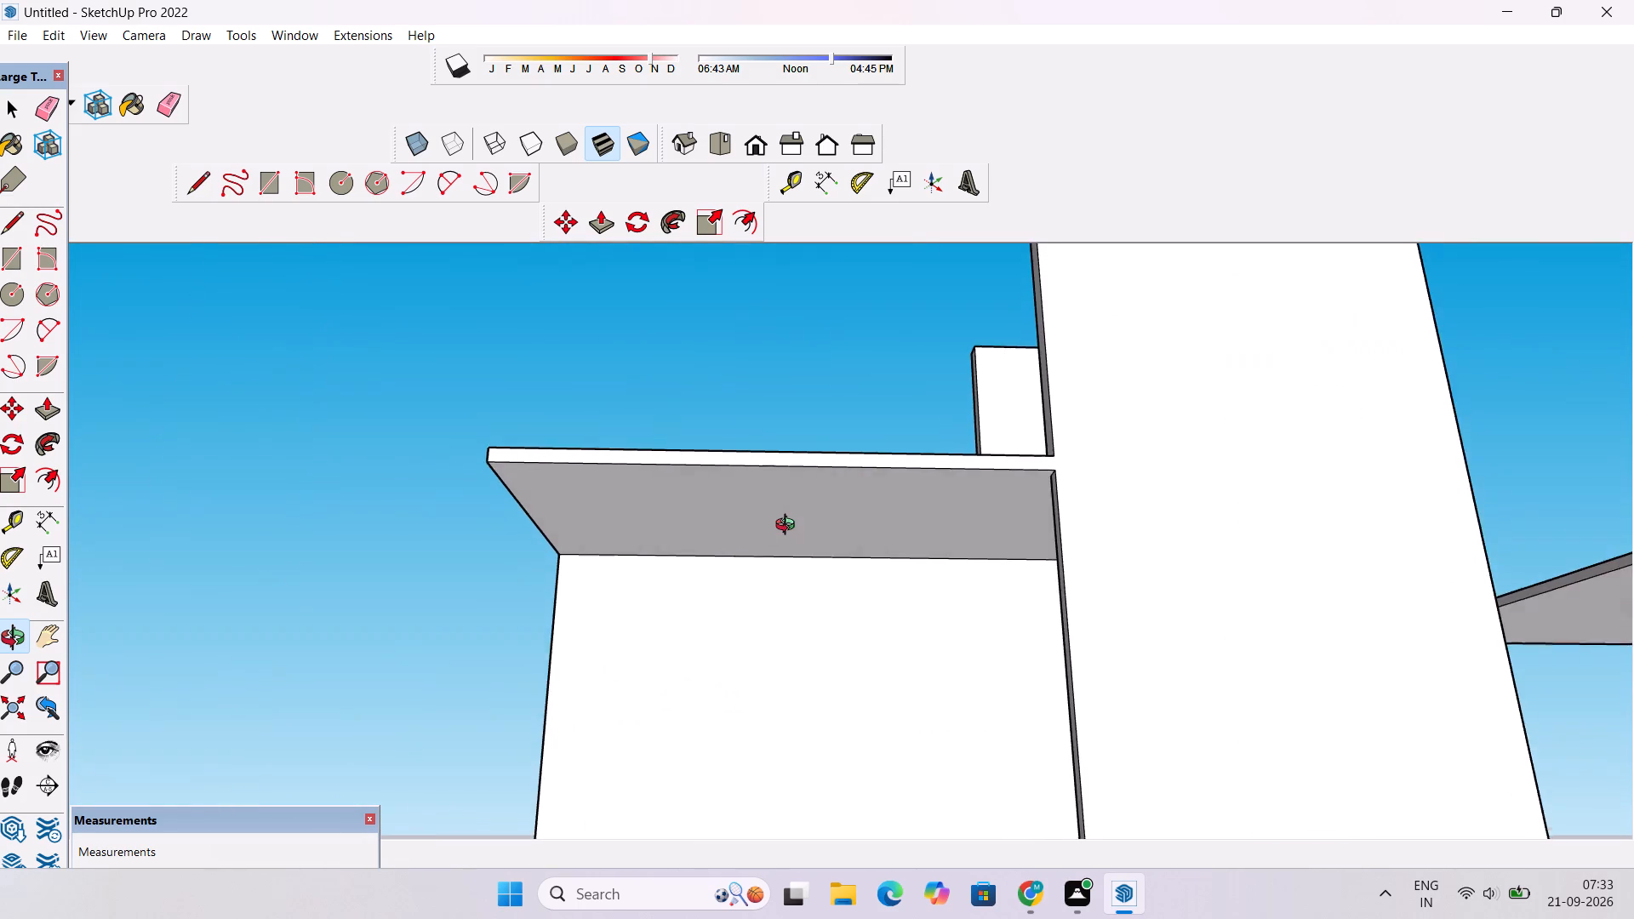
left_click_drag(789, 527, 755, 415)
left_click_drag(755, 415, 981, 430)
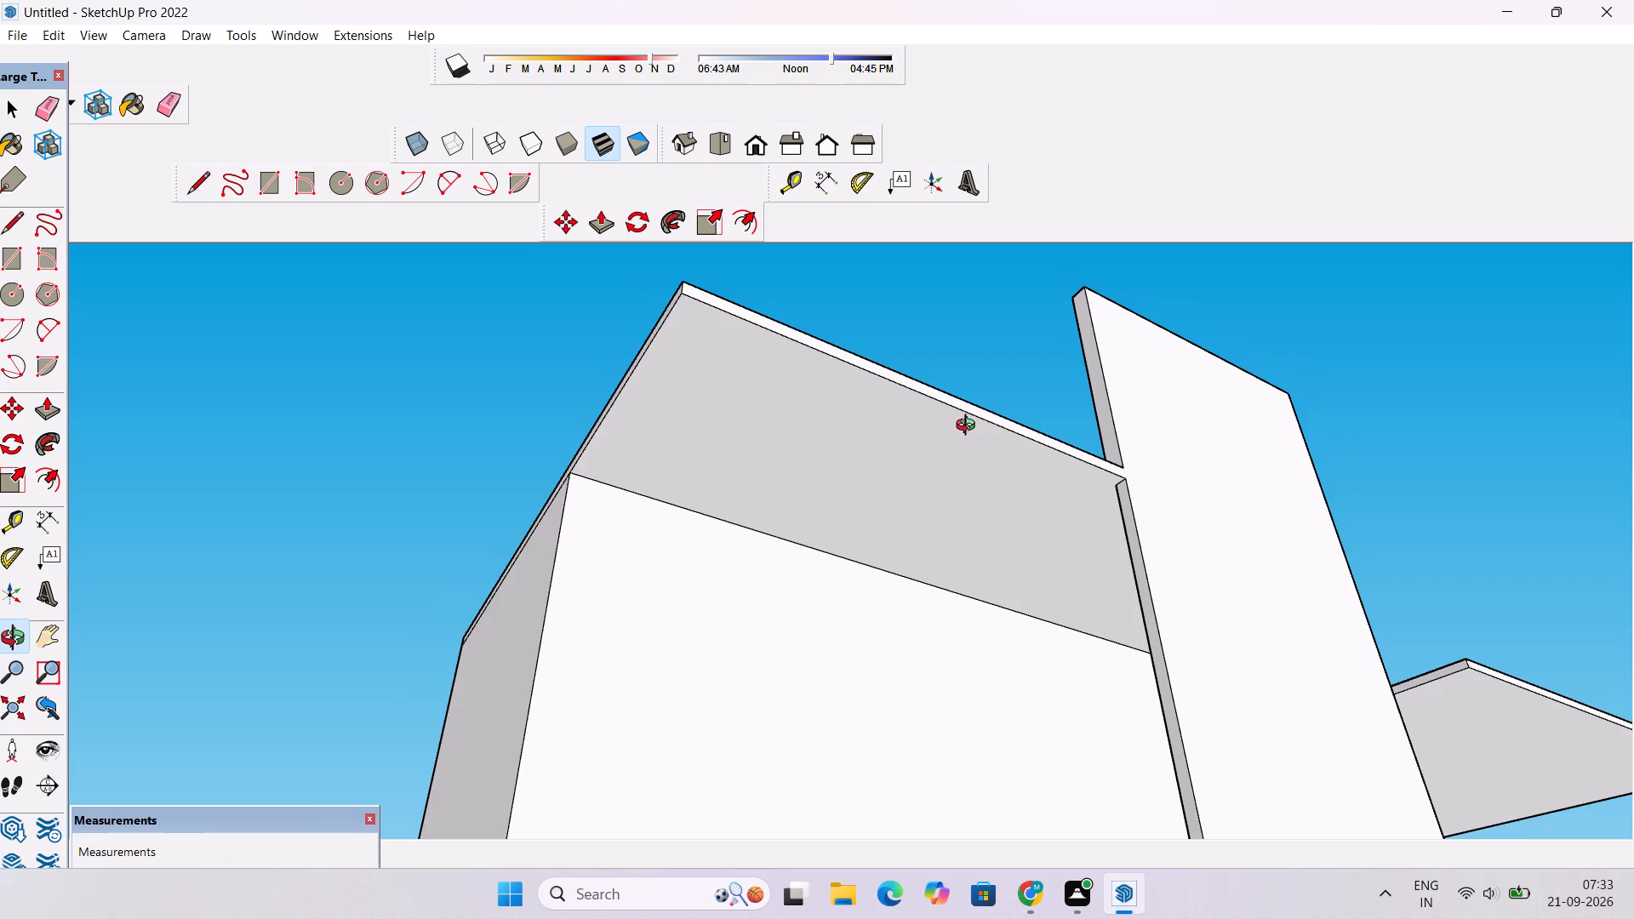
scroll(969, 427, "up", 3)
key("t")
scroll(1037, 459, "up", 3)
left_click(1008, 418)
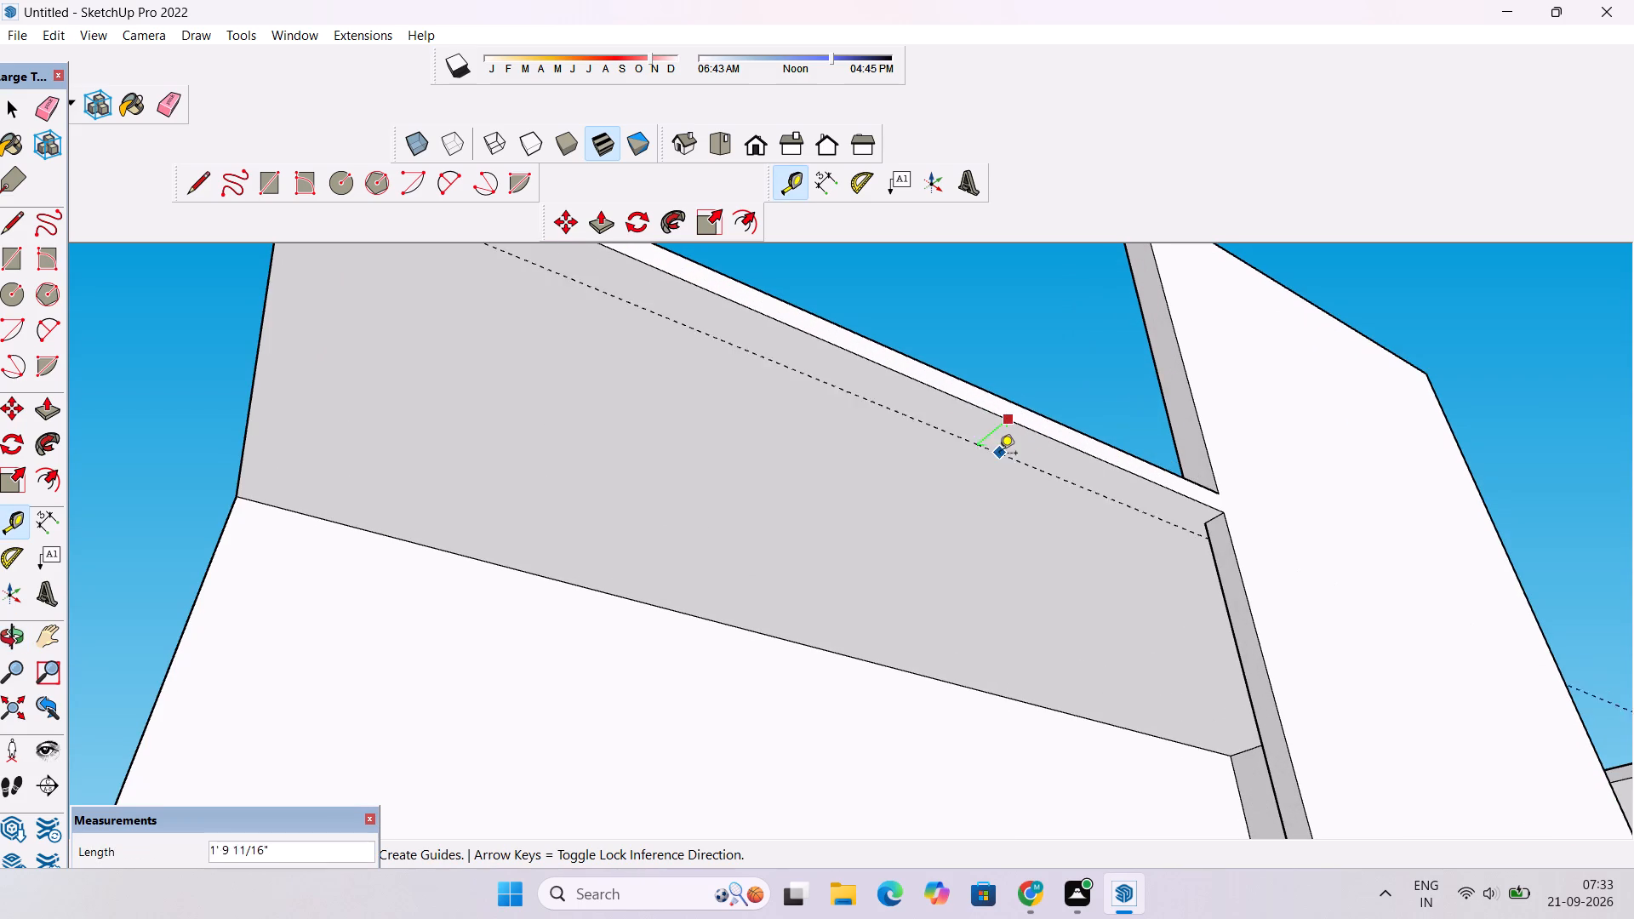
scroll(1014, 500, "up", 4)
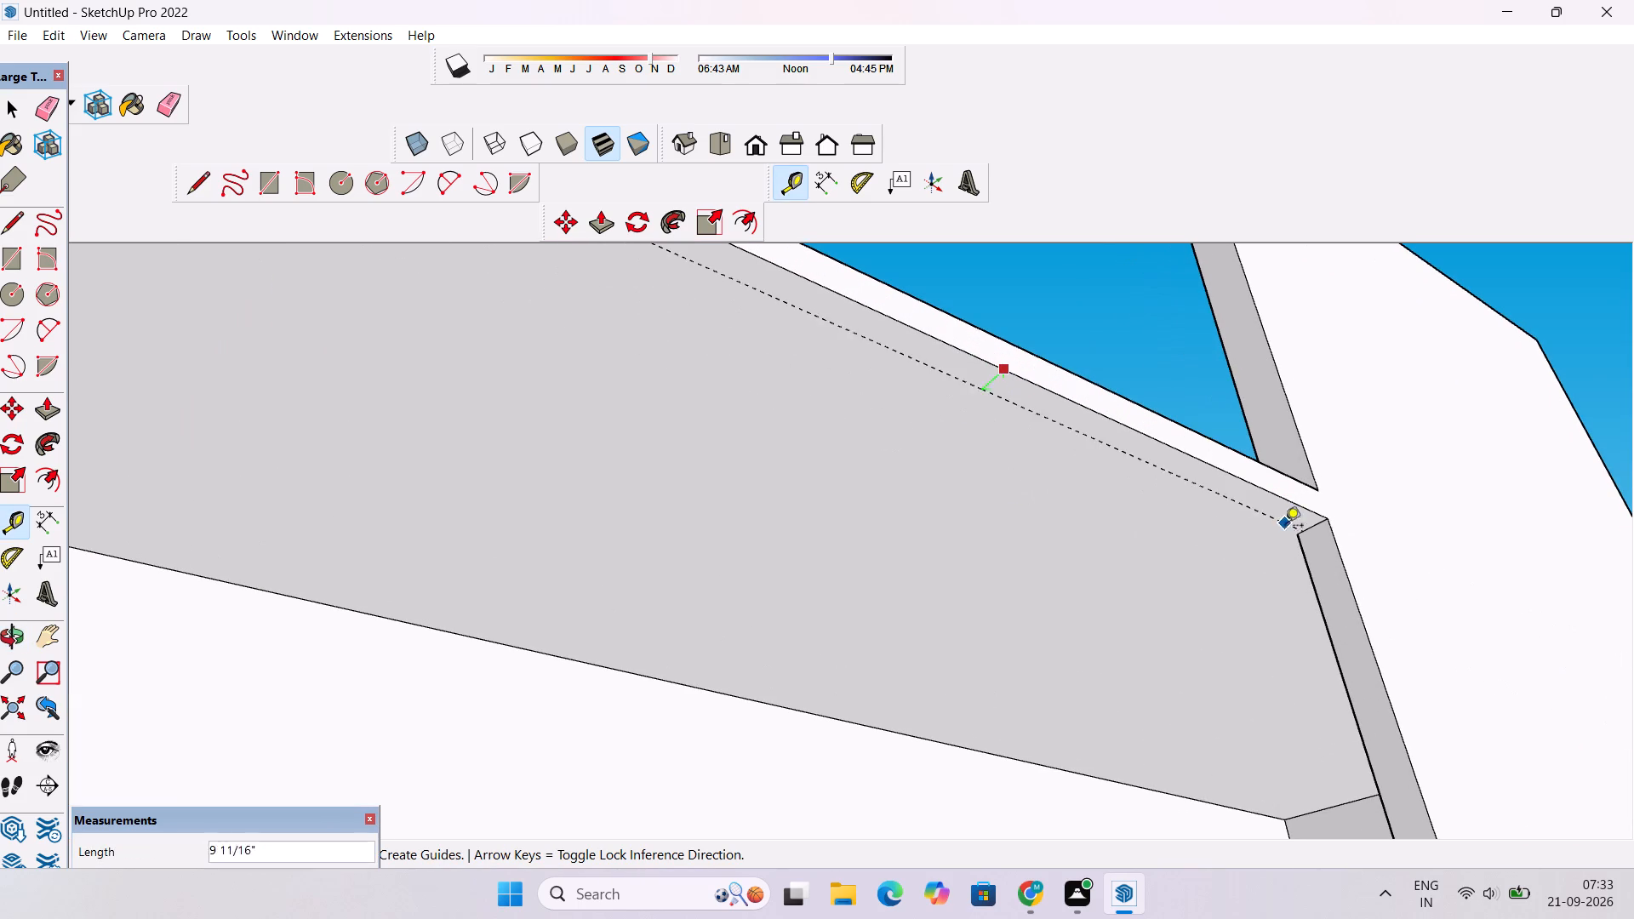
left_click(1294, 537)
key("space")
Place a guide on the porch roof's underside, parallel to its outer side edge and offset 1.5' inward.
scroll(1098, 474, "down", 11)
key("t")
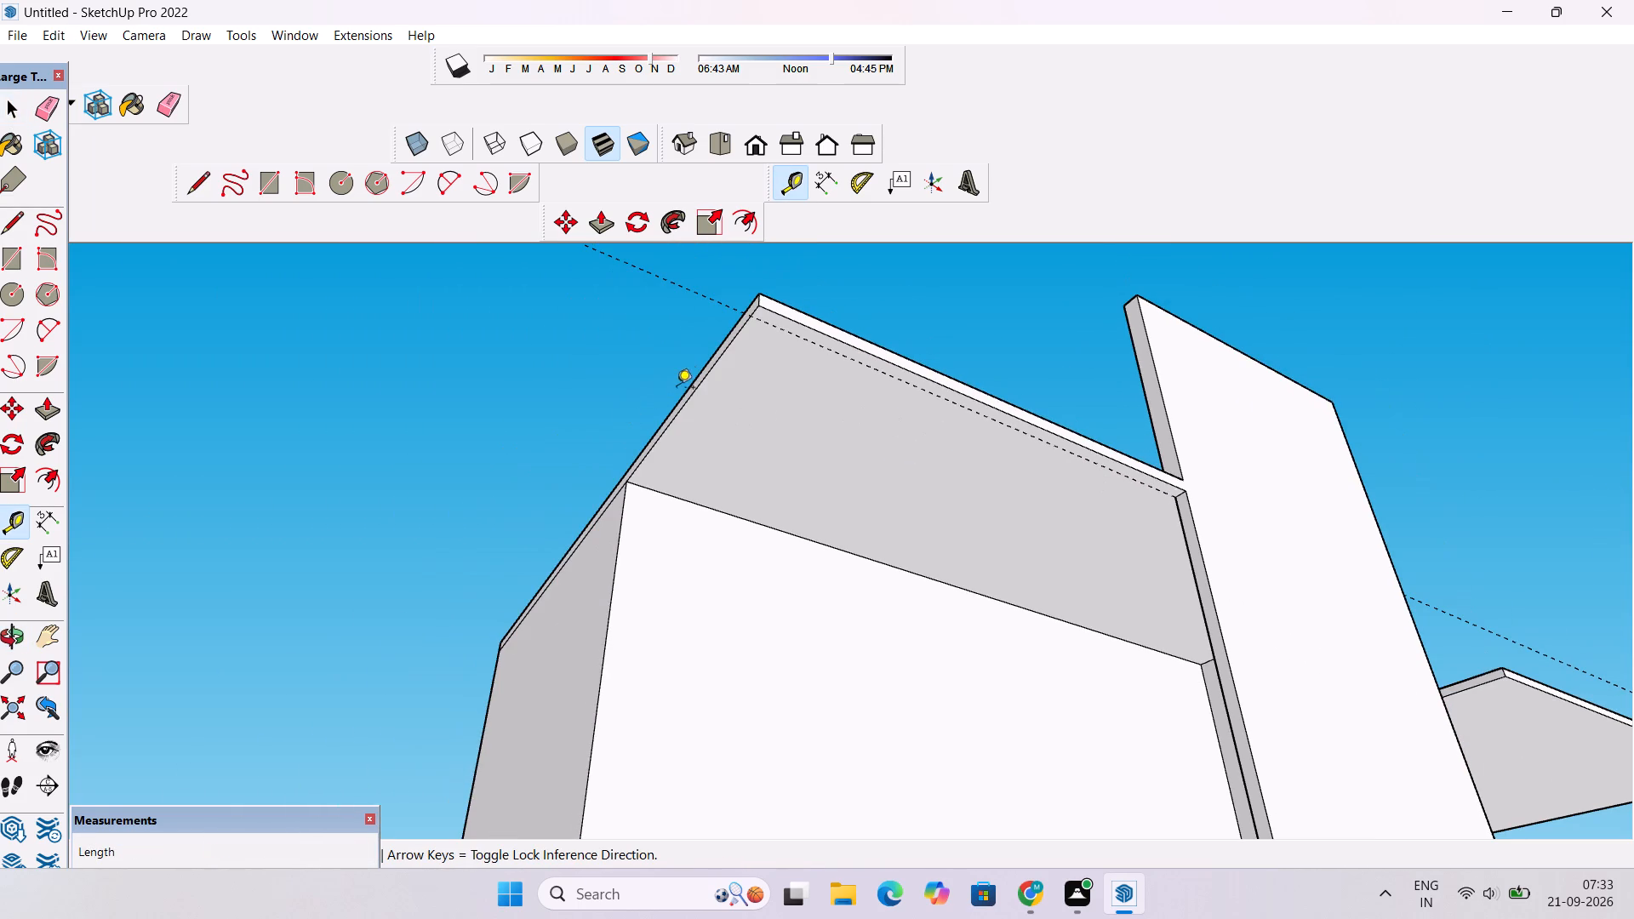
left_click(689, 402)
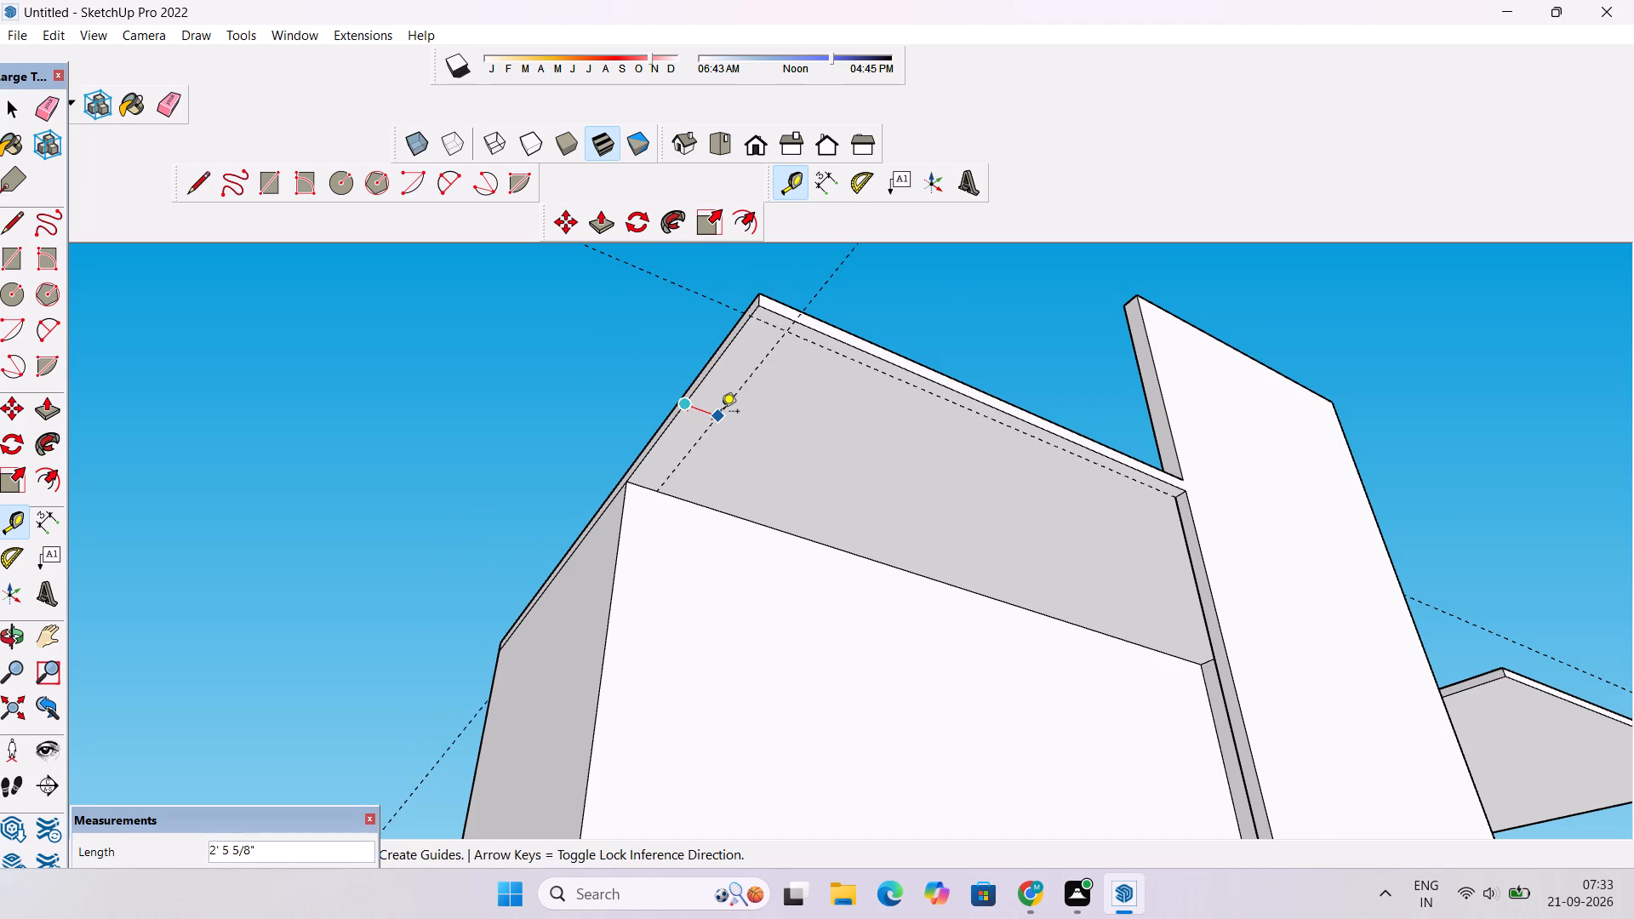
scroll(721, 413, "up", 5)
key("1")
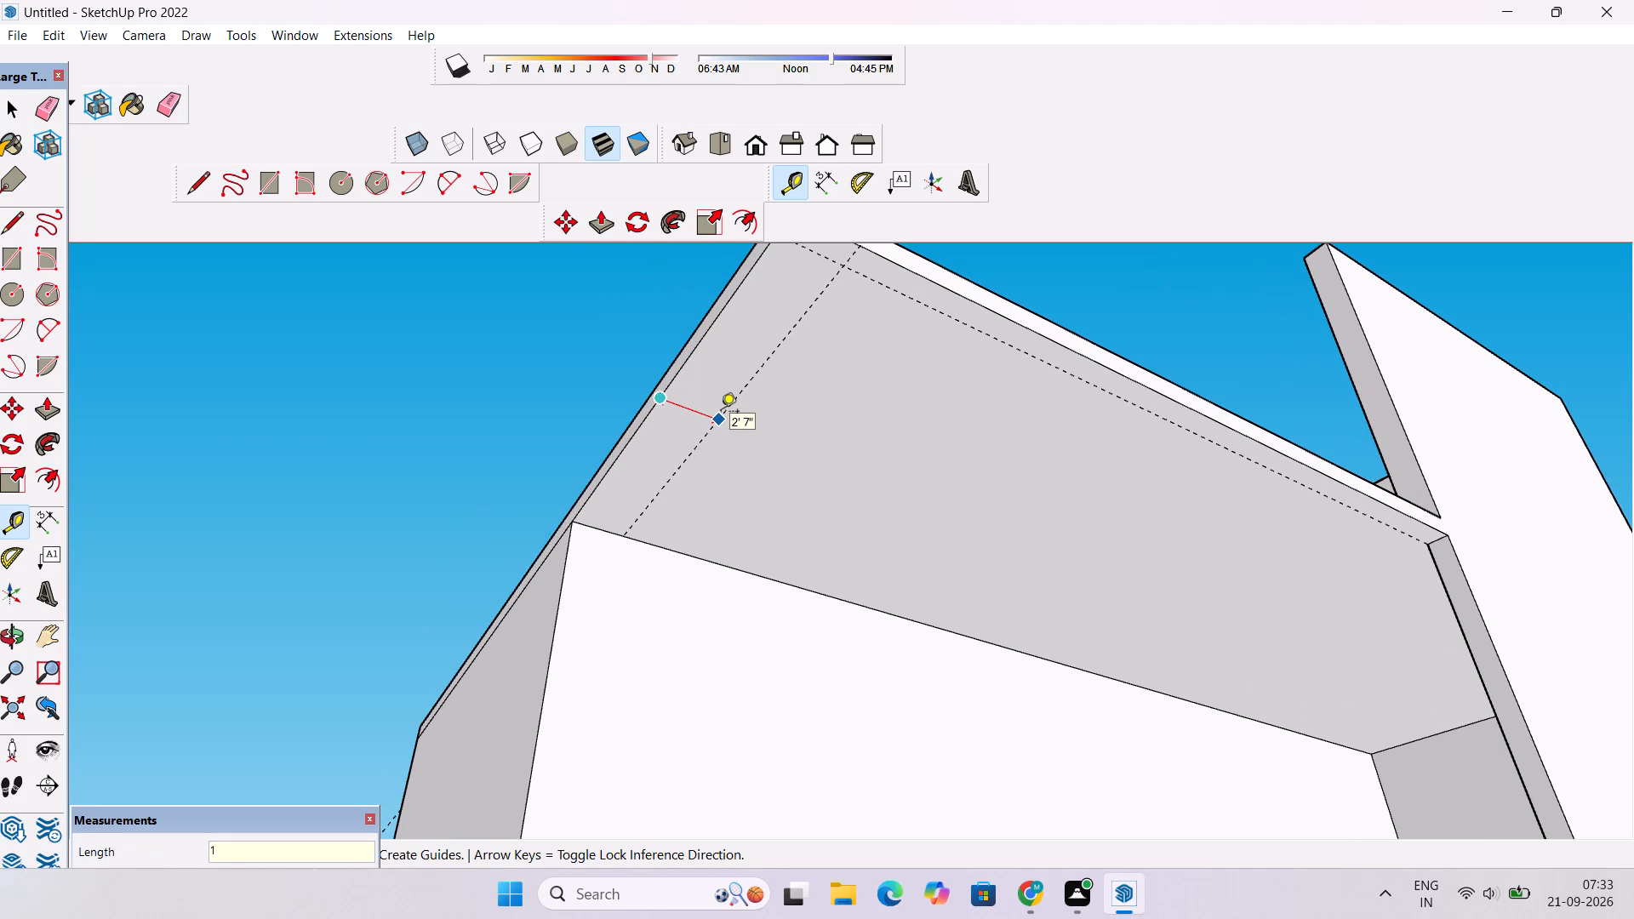
type(".5'")
key("Return")
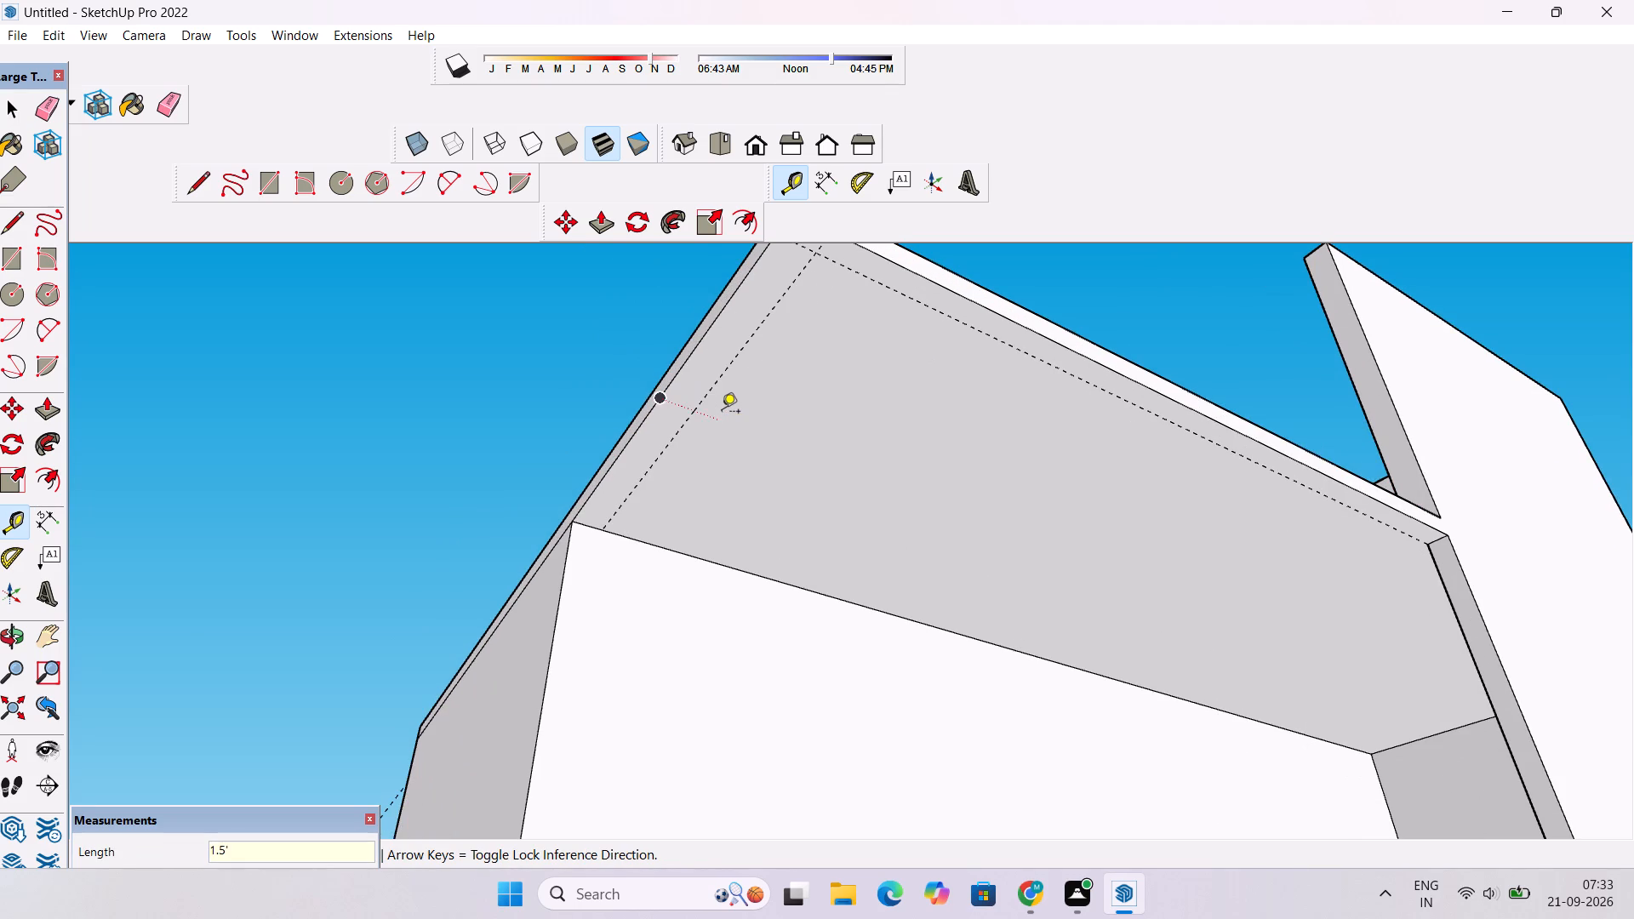
scroll(371, 530, "down", 6)
scroll(738, 345, "up", 1)
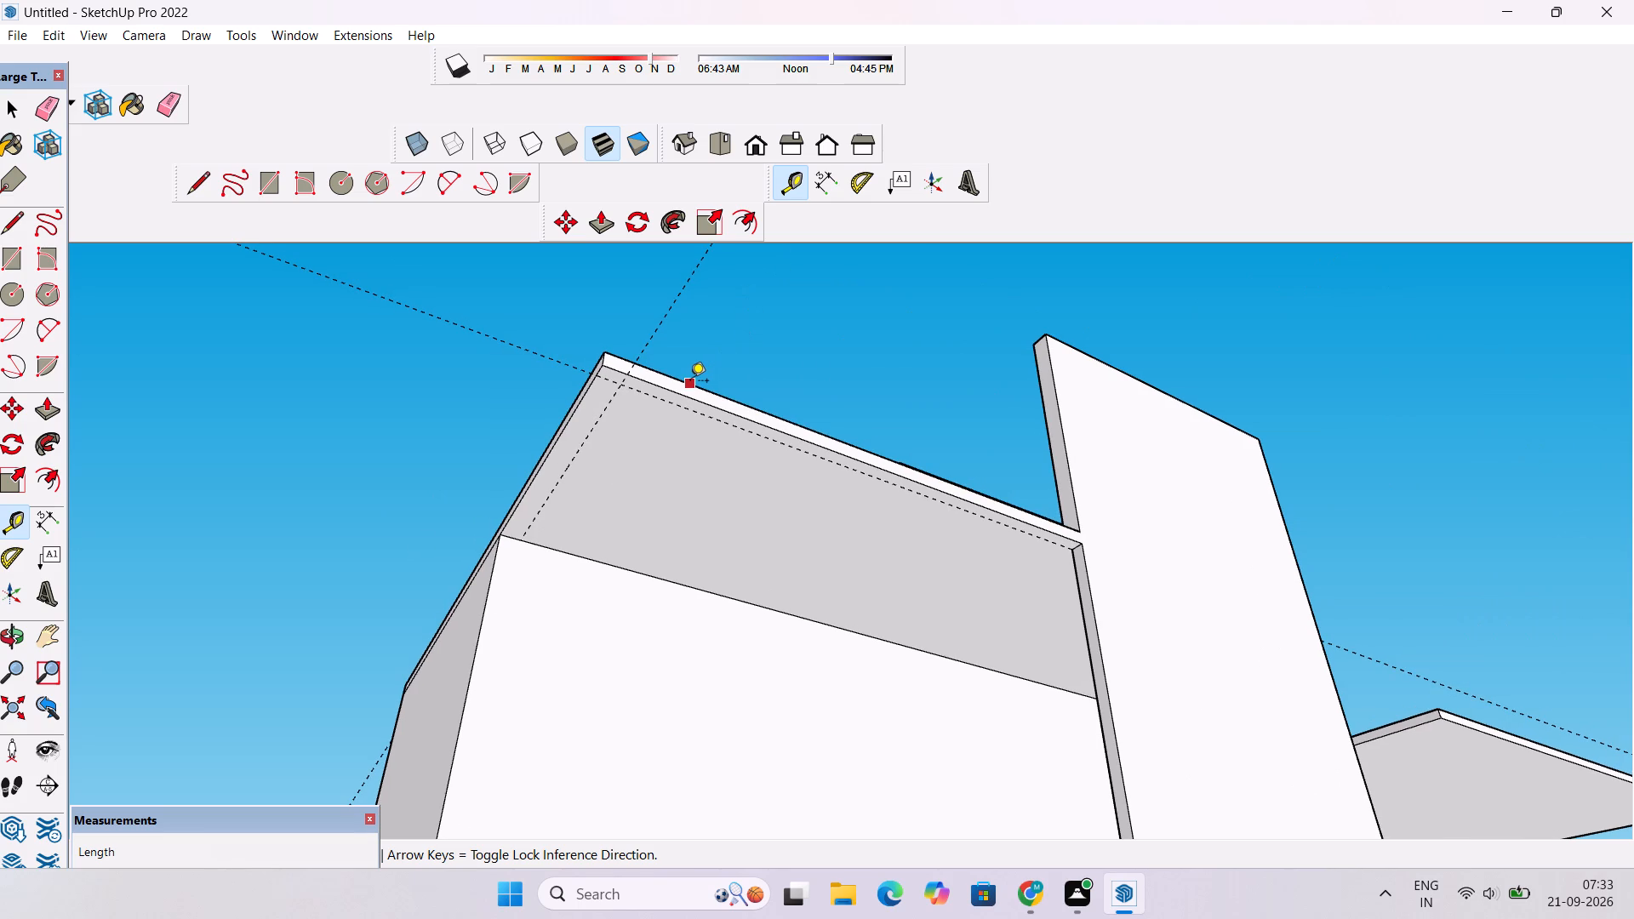
Erase the existing guide that runs parallel to the porch roof's front edge.
key("space")
scroll(680, 380, "up", 3)
key("e")
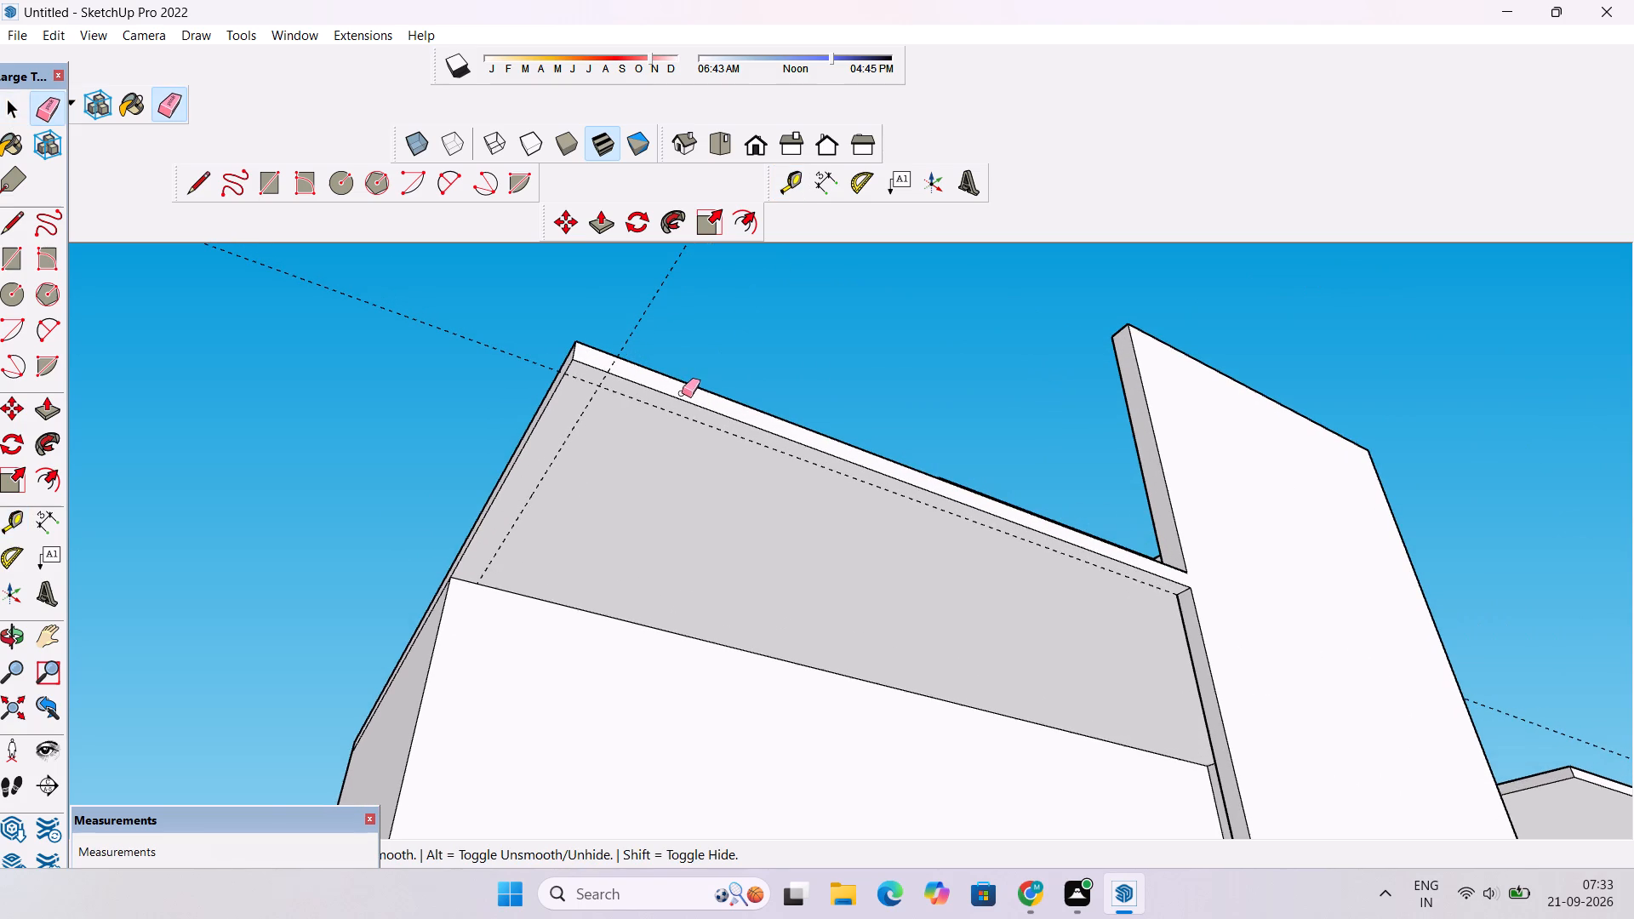
left_click(494, 348)
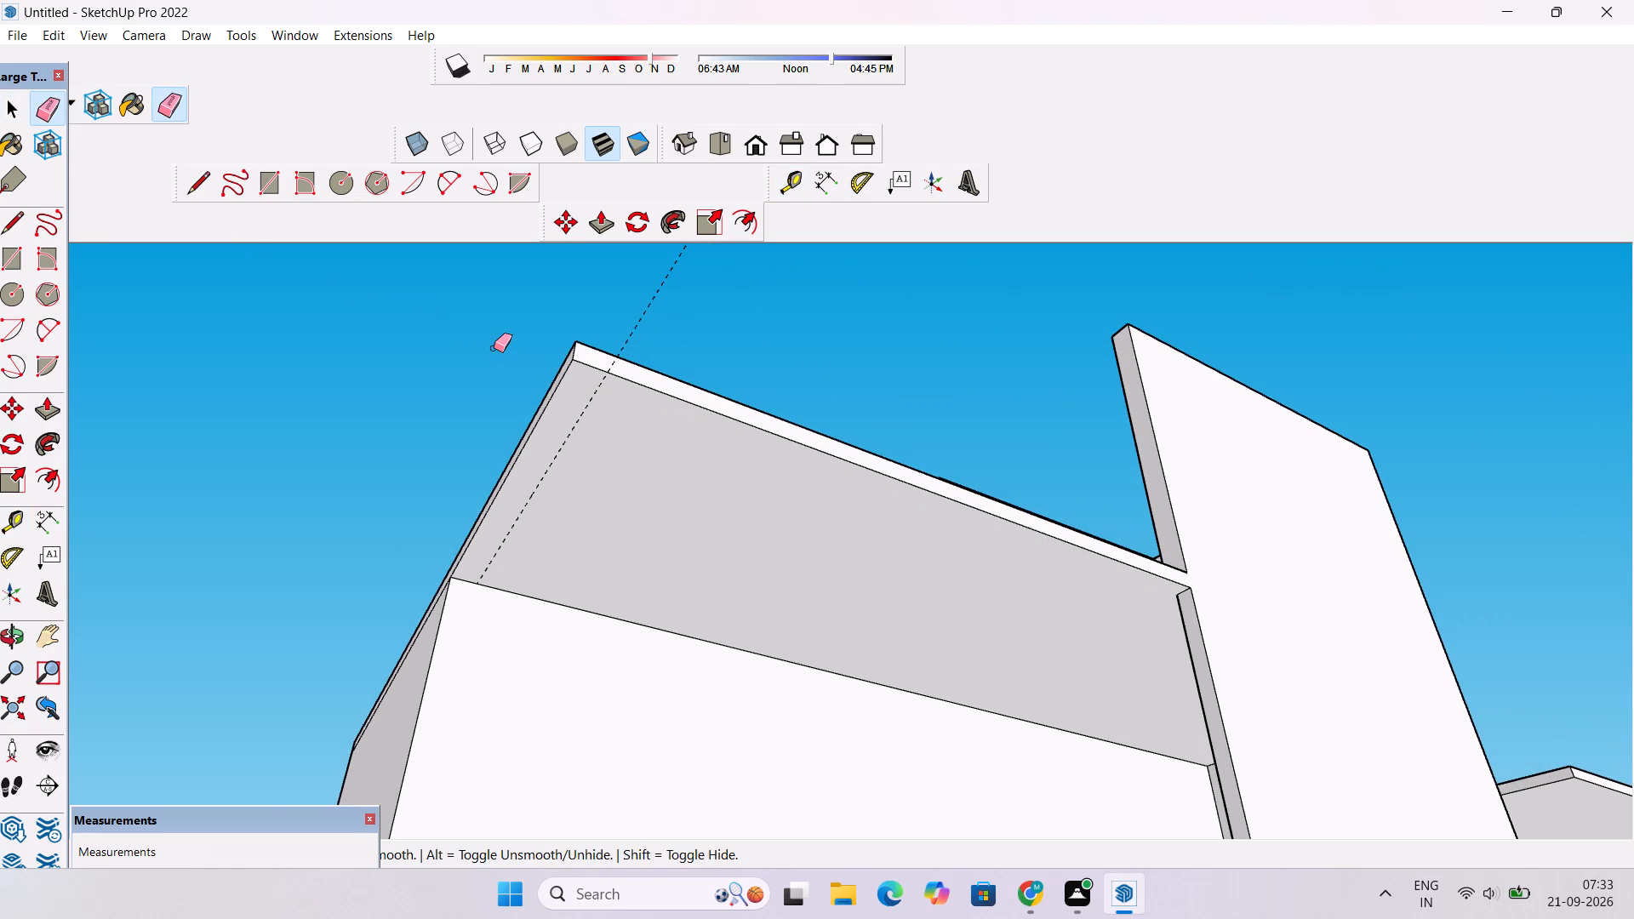
Place a new guide on the porch roof's underside, offset 1.5' inward from its front edge.
key("t")
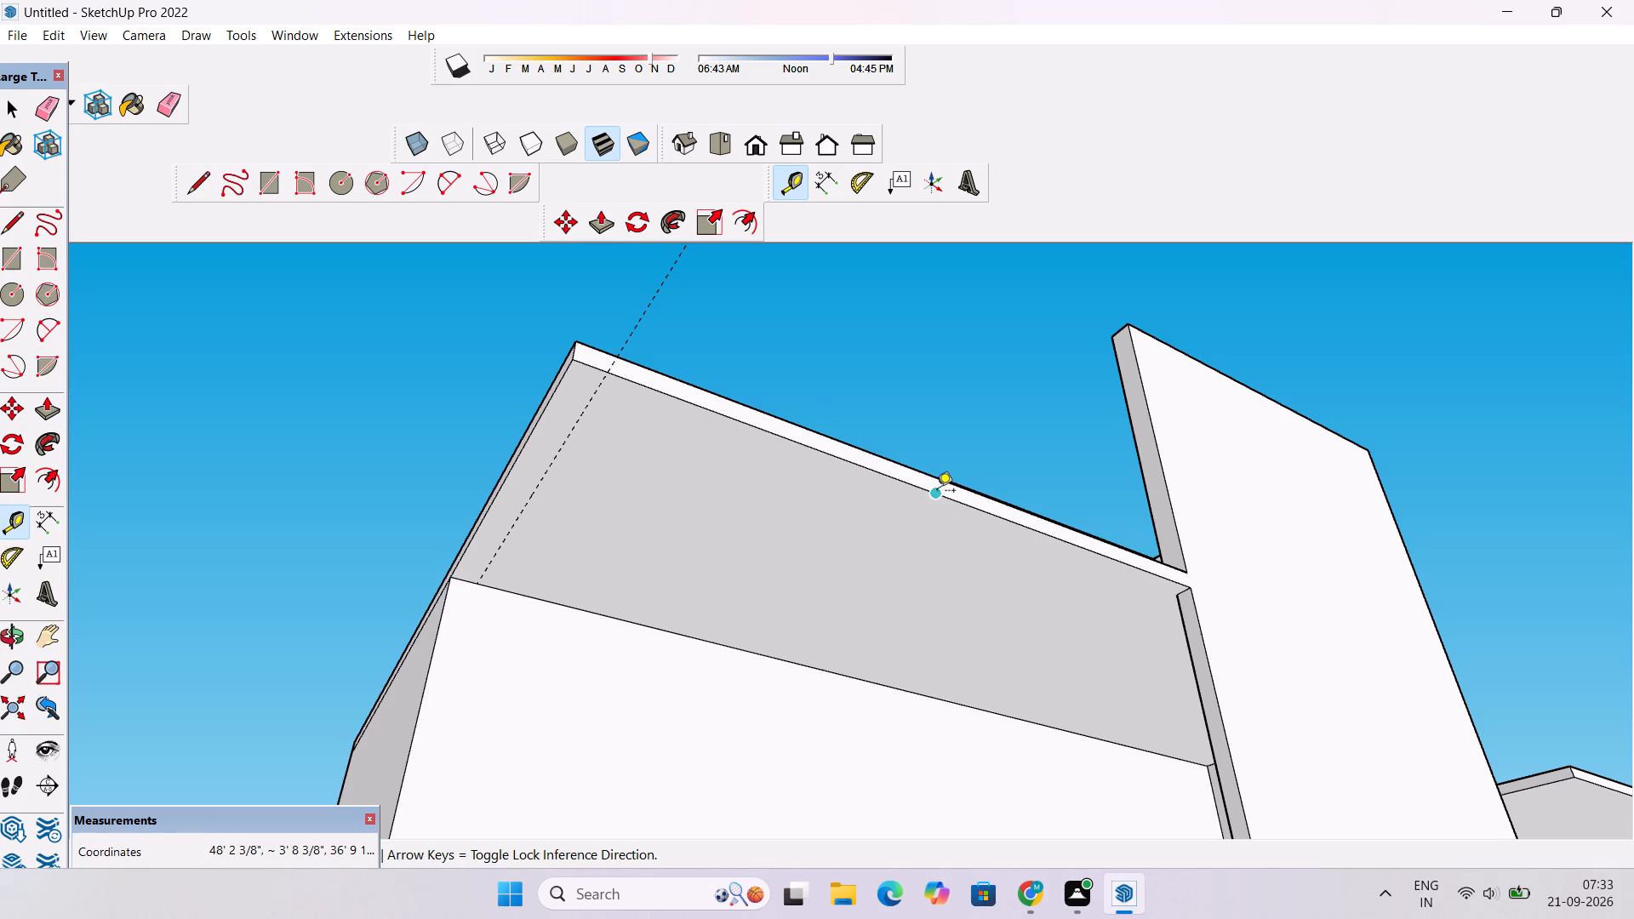
left_click(935, 497)
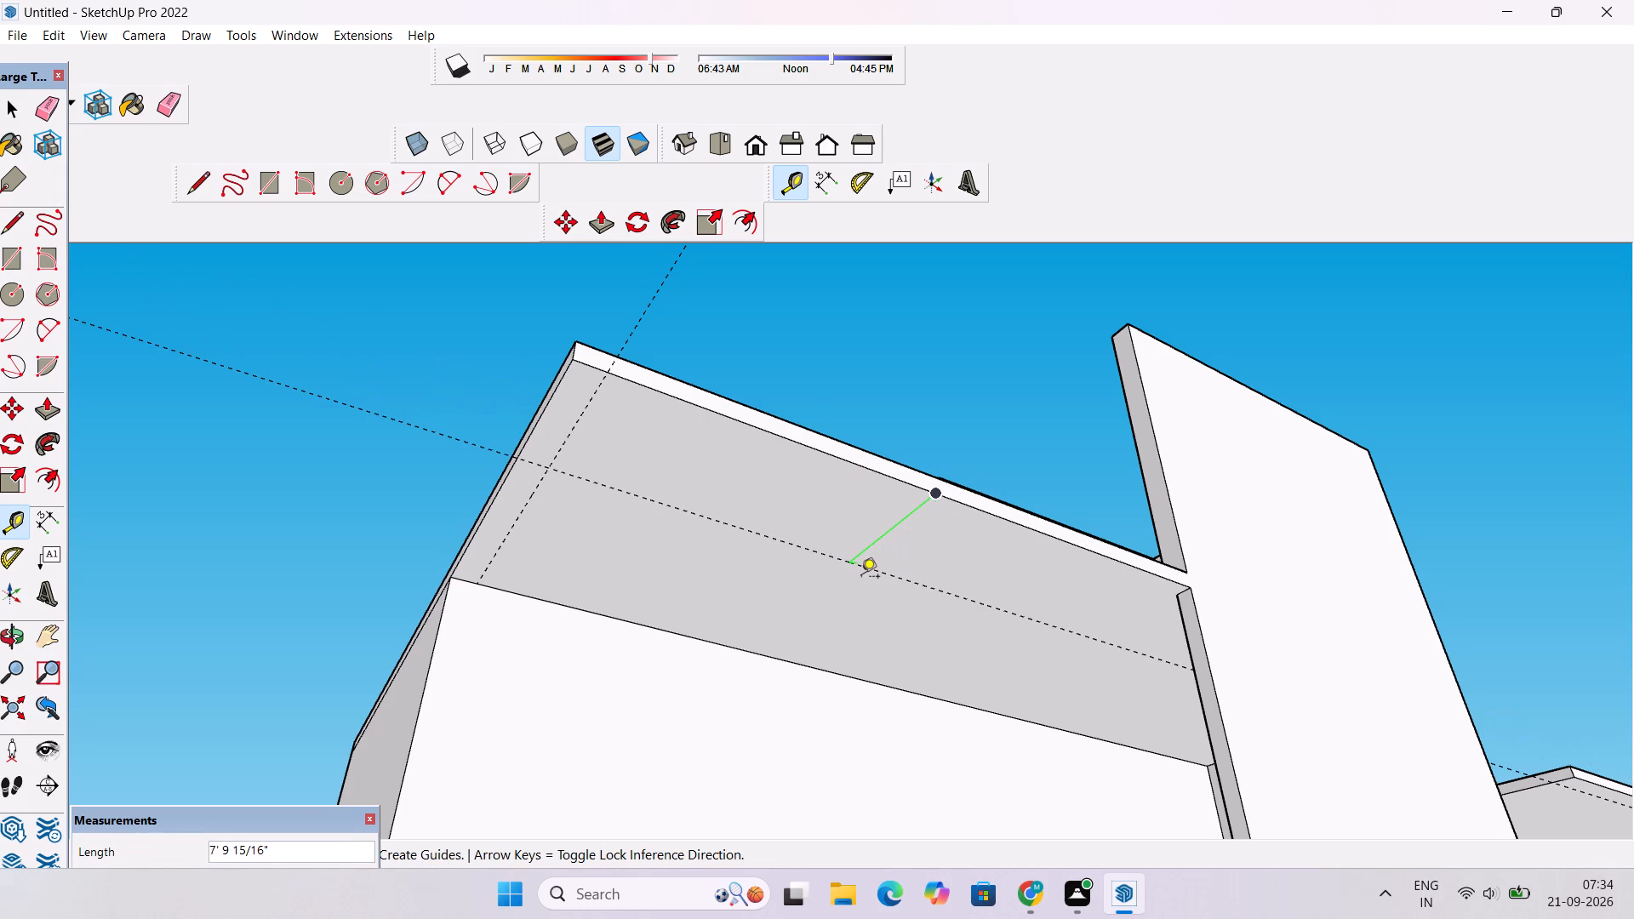
type("1.5")
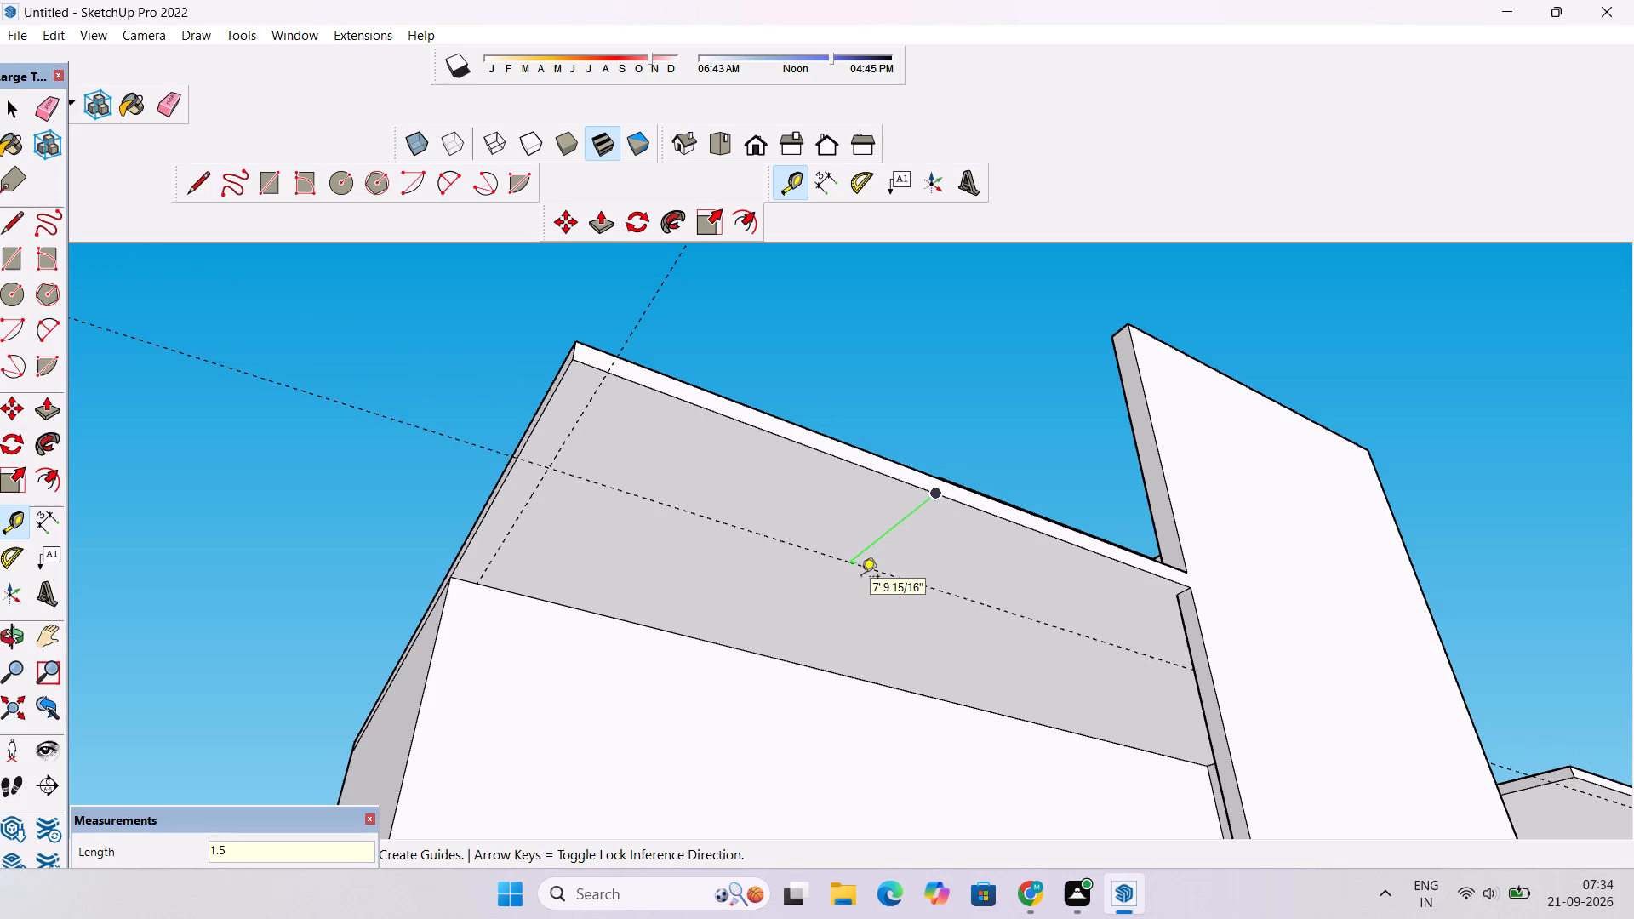
key("apostrophe")
key("Return")
scroll(861, 578, "down", 2)
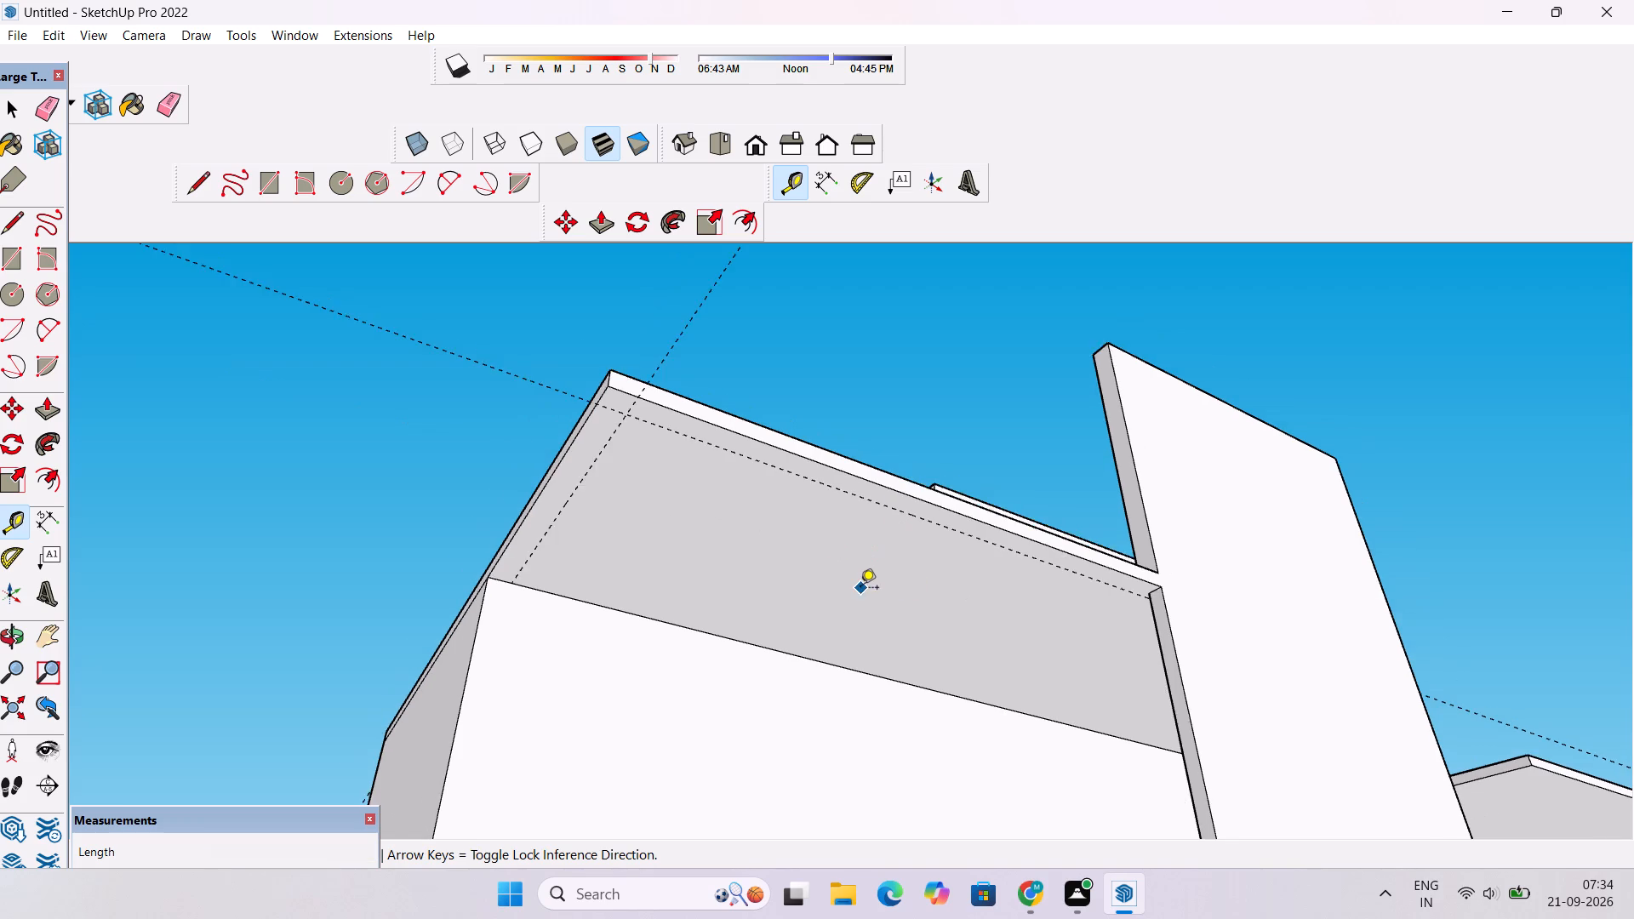
Examine the two guides on the porch roof's underside and how they meet the adjoining walls, from below and from the side.
key("l")
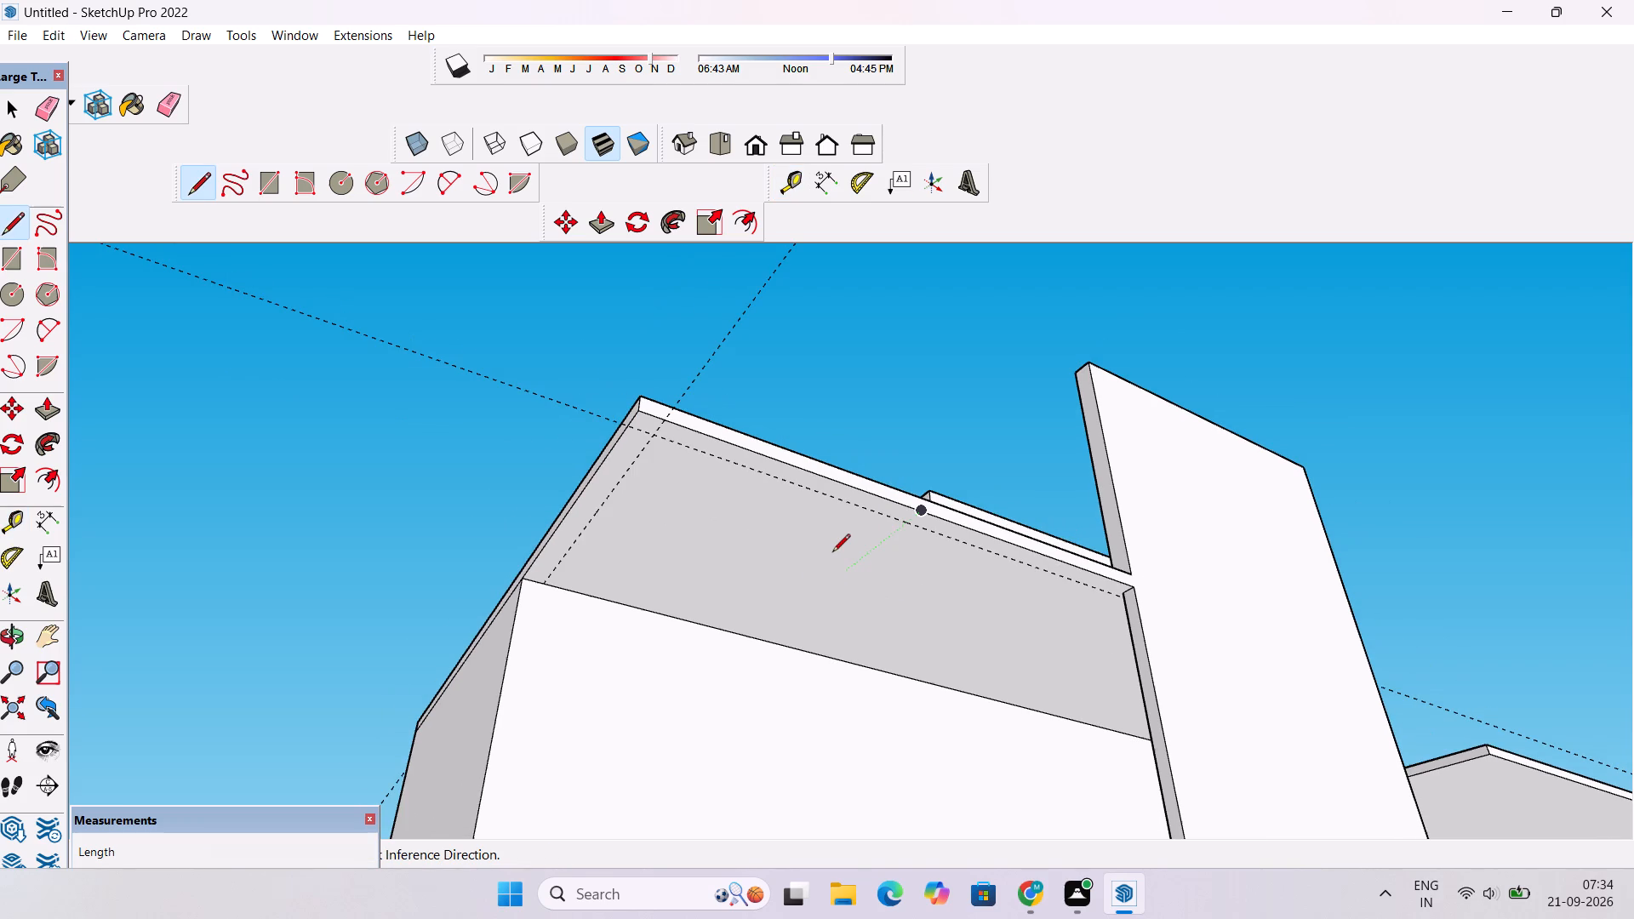
scroll(832, 553, "down", 2)
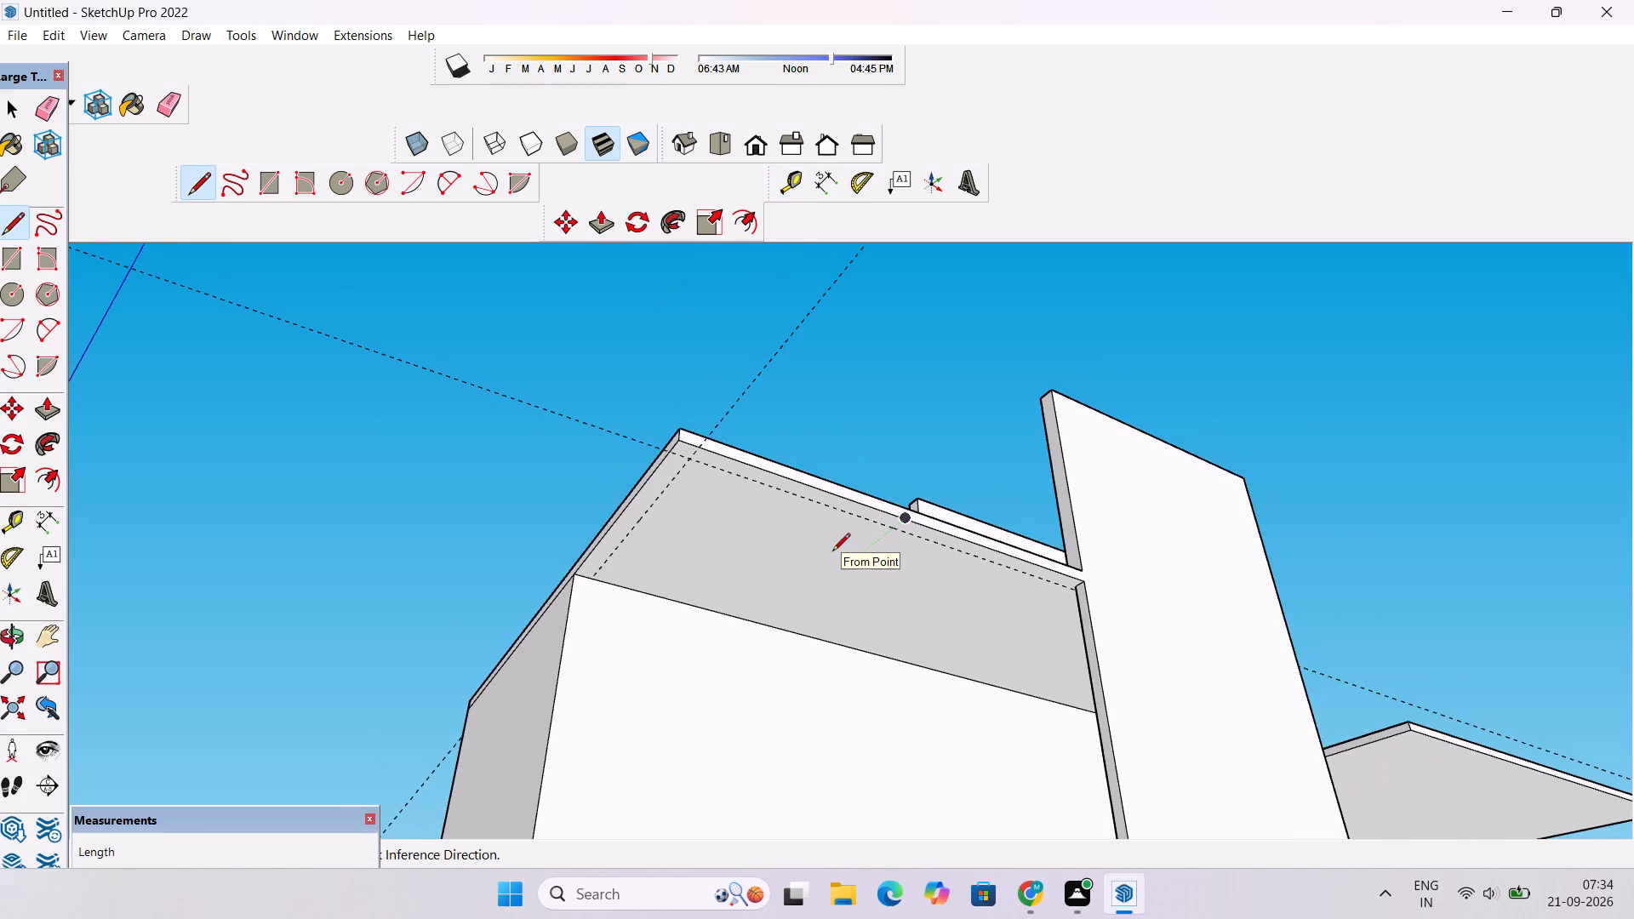
scroll(832, 552, "down", 1)
scroll(848, 552, "up", 3)
key("o")
left_click_drag(838, 552, 975, 657)
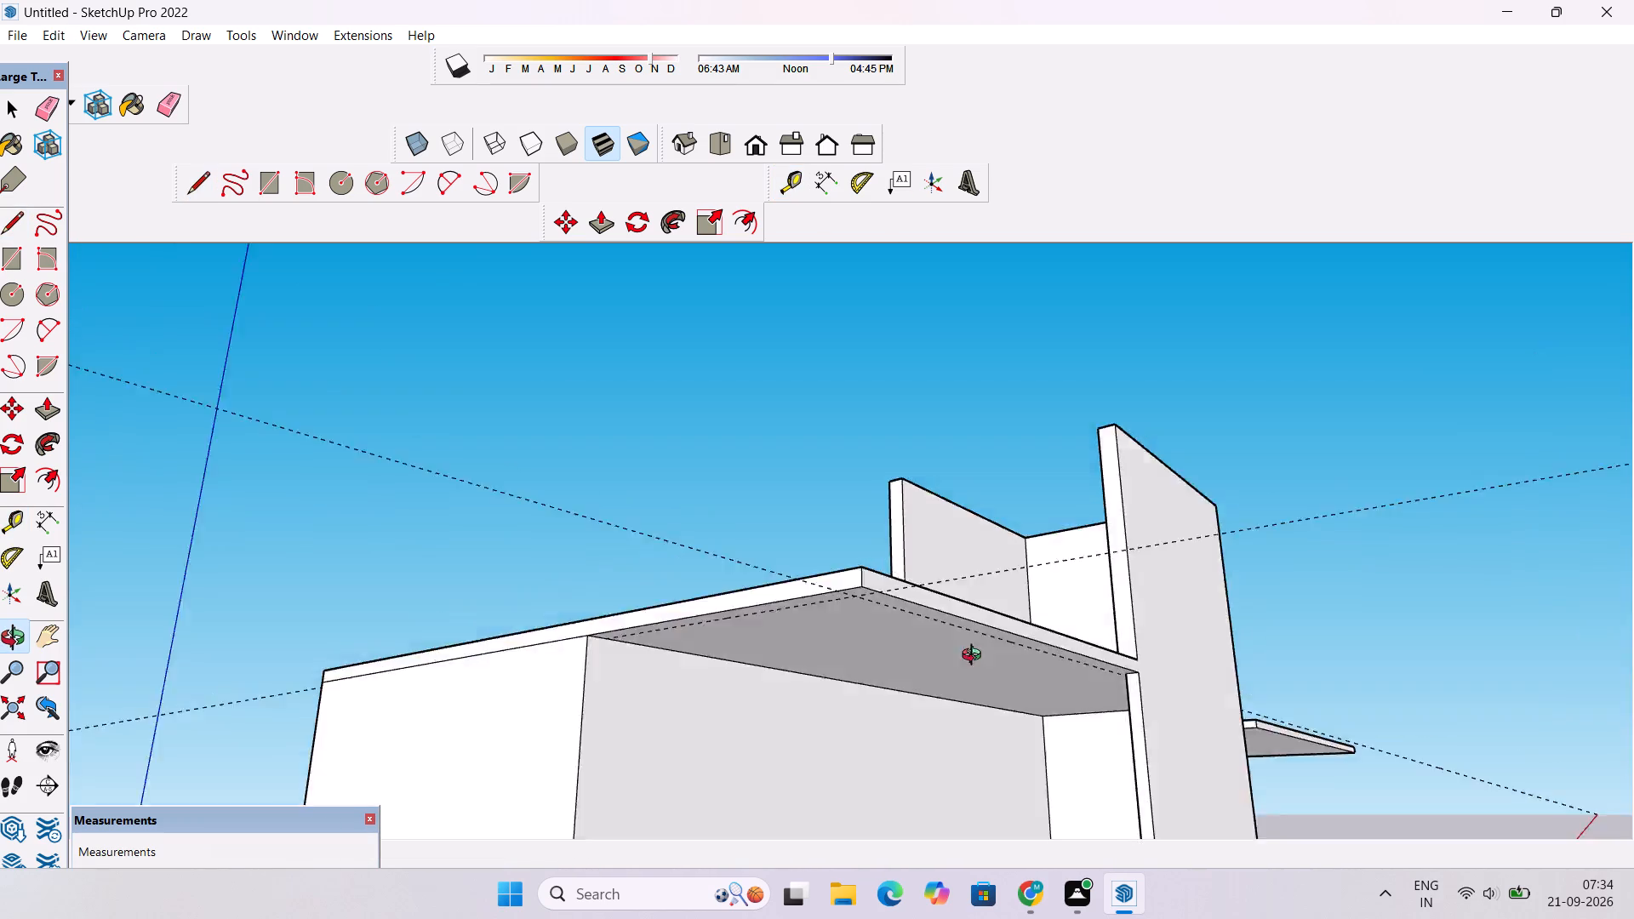
left_click_drag(975, 657, 1158, 635)
left_click_drag(1088, 719, 1020, 519, "shift")
scroll(1020, 519, "down", 3)
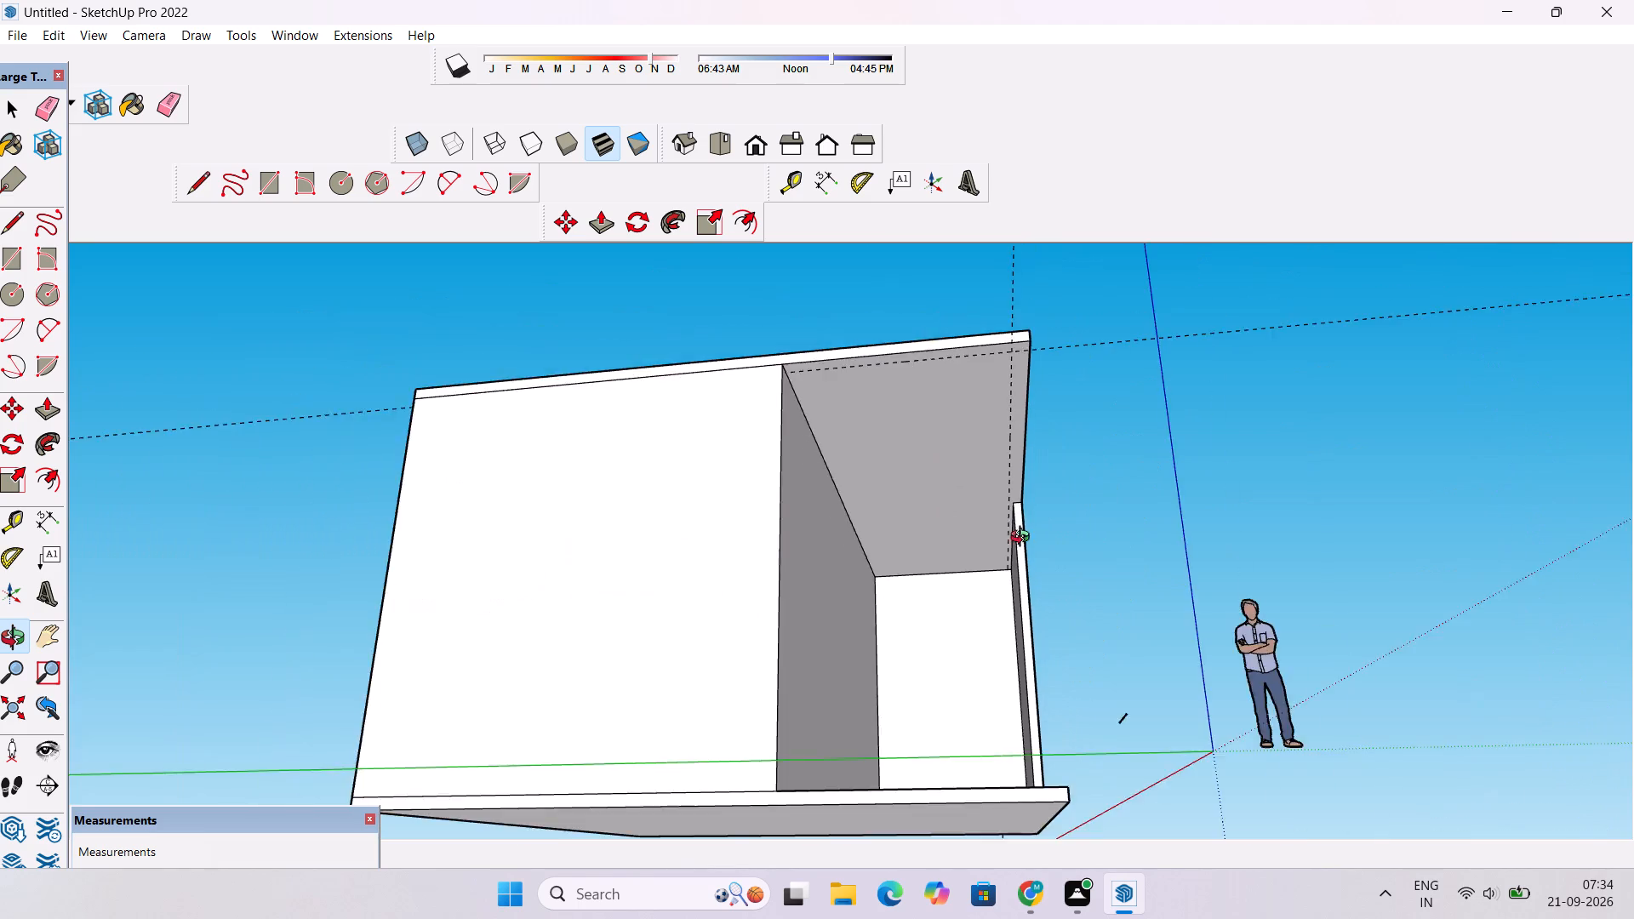
left_click_drag(1027, 552, 1062, 706)
left_click_drag(1025, 742, 1020, 658)
scroll(986, 614, "up", 3)
left_click_drag(980, 557, 982, 484)
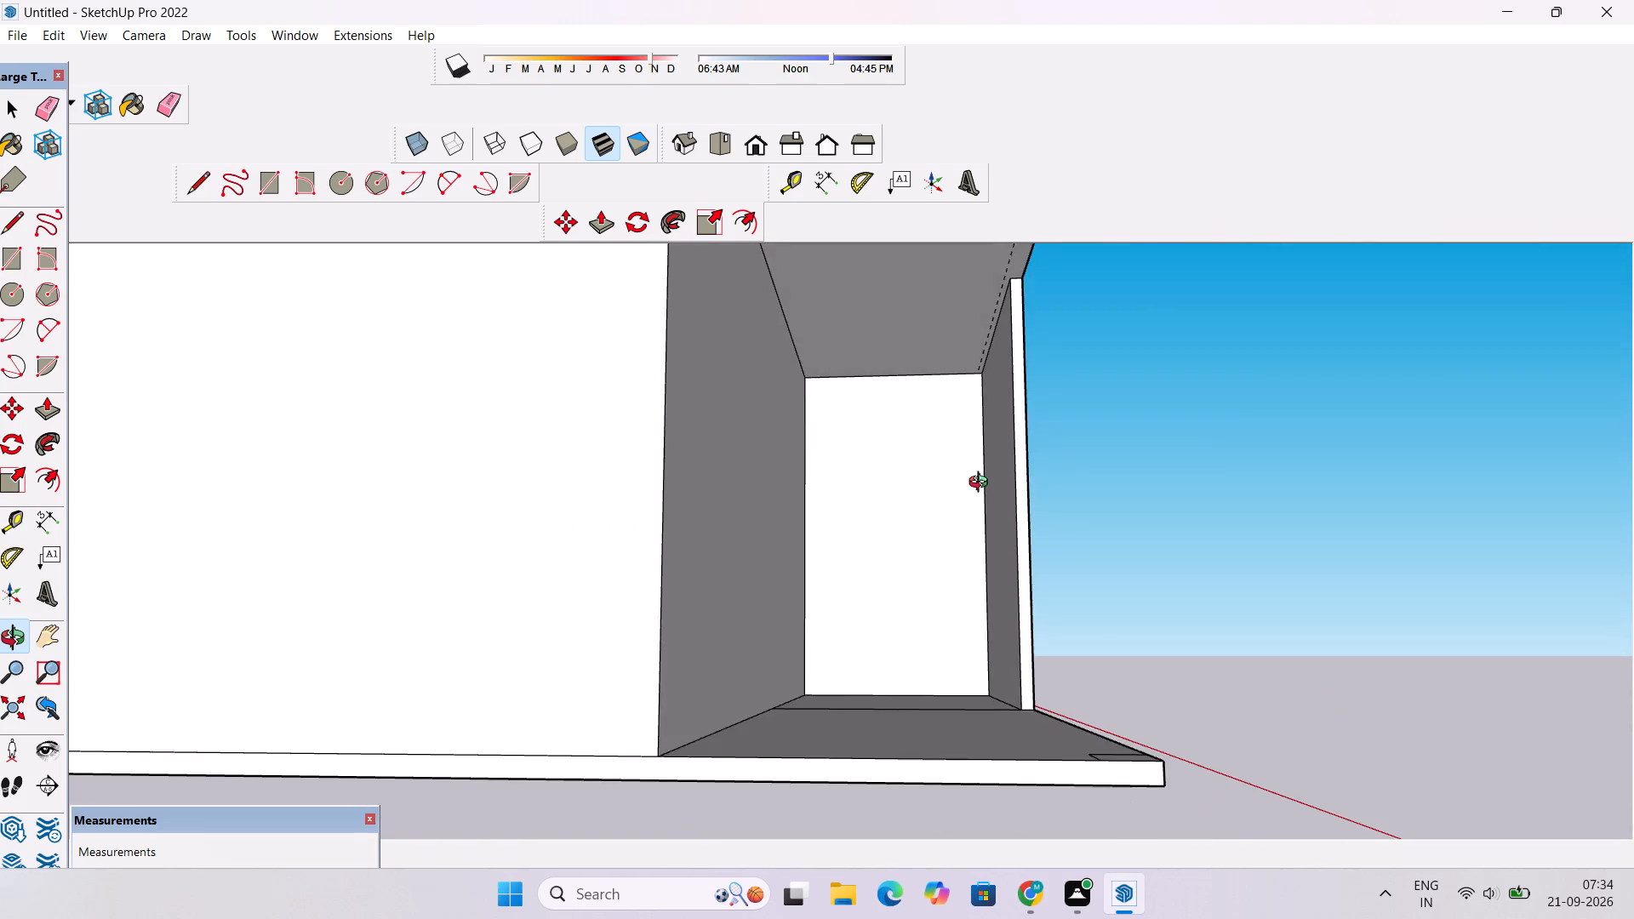
left_click_drag(982, 484, 831, 564)
scroll(831, 564, "down", 4)
left_click_drag(826, 562, 984, 528, "shift")
scroll(940, 388, "up", 2)
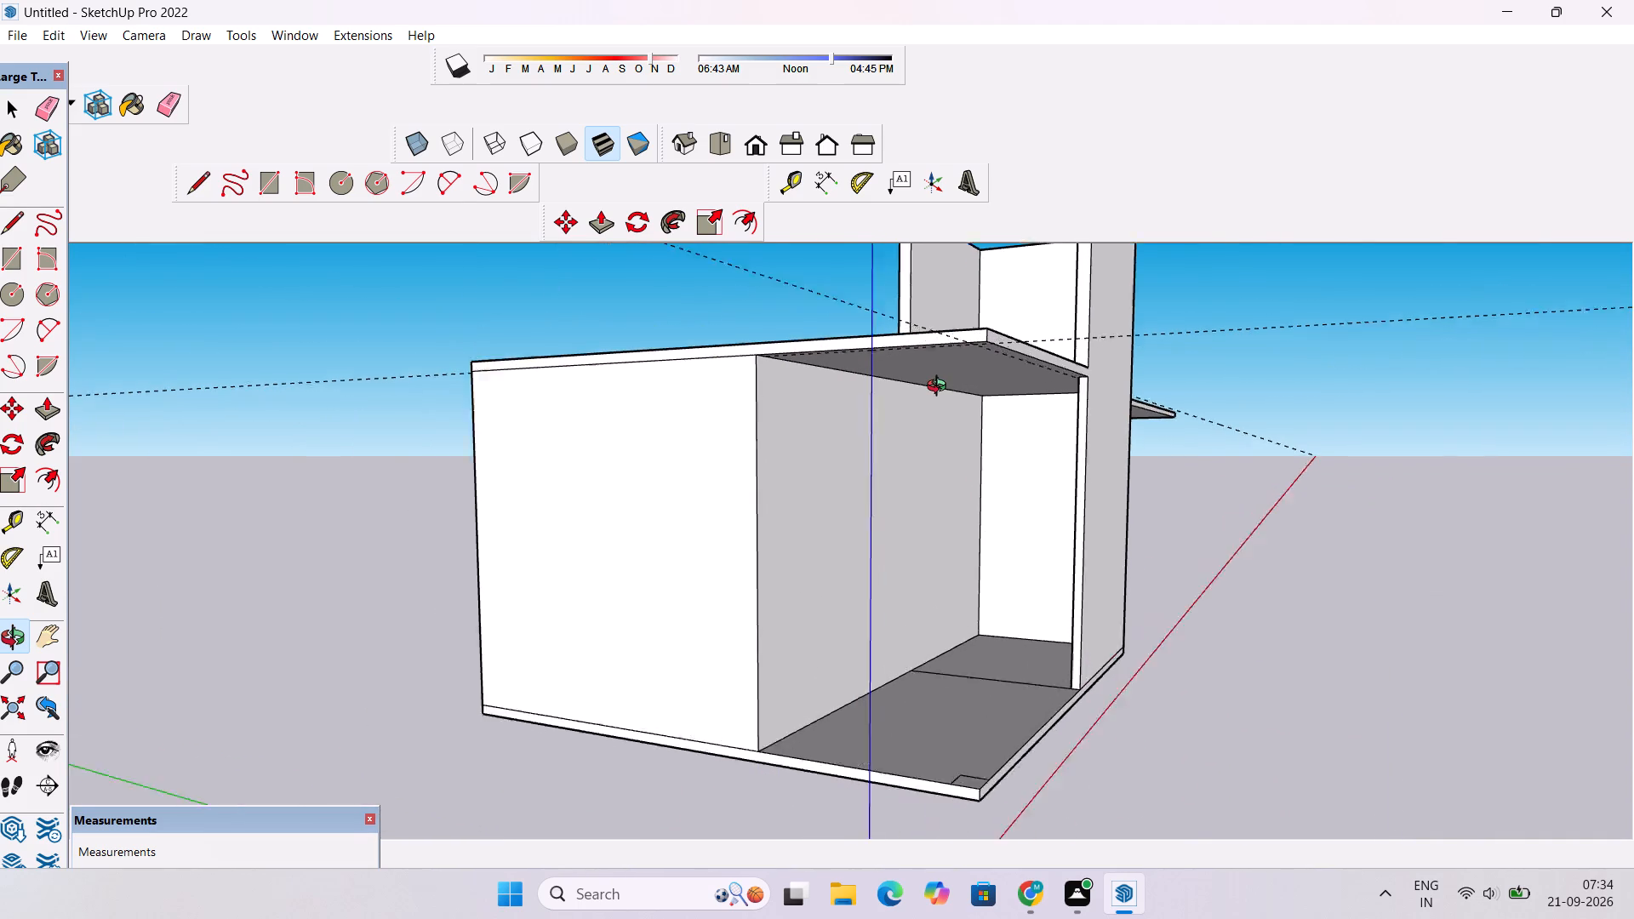
scroll(940, 388, "up", 5)
left_click_drag(917, 394, 1011, 397)
scroll(1016, 395, "down", 2)
left_click_drag(1035, 356, 733, 486, "shift")
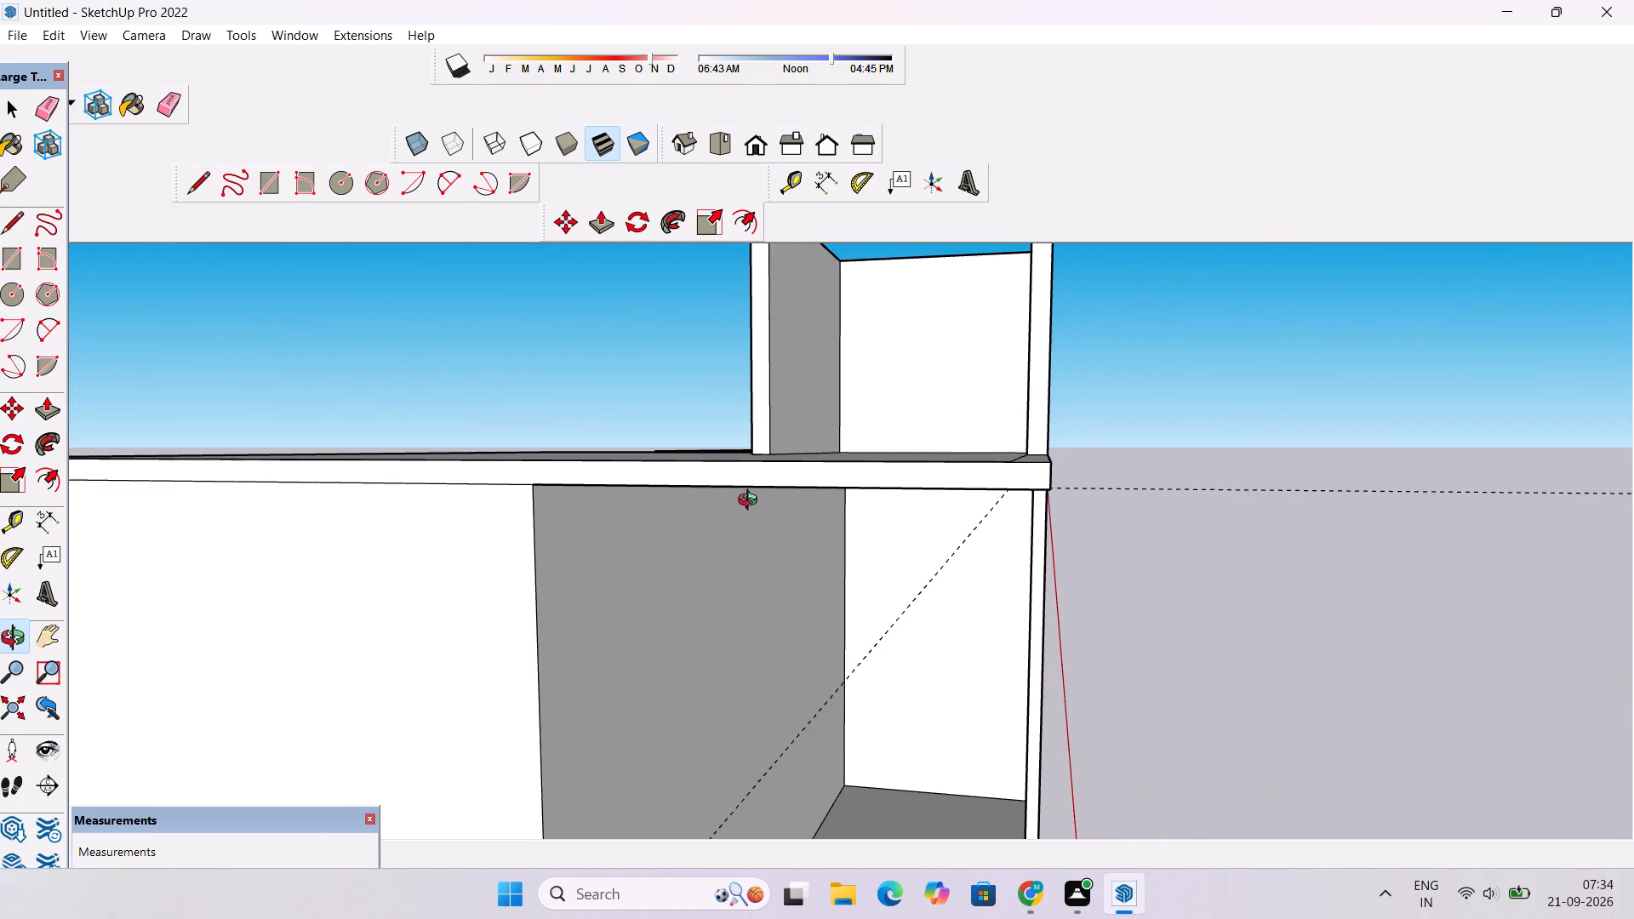
left_click_drag(764, 505, 848, 421)
left_click_drag(857, 411, 662, 568, "shift")
scroll(626, 568, "down", 4, "shift")
left_click_drag(637, 556, 654, 406)
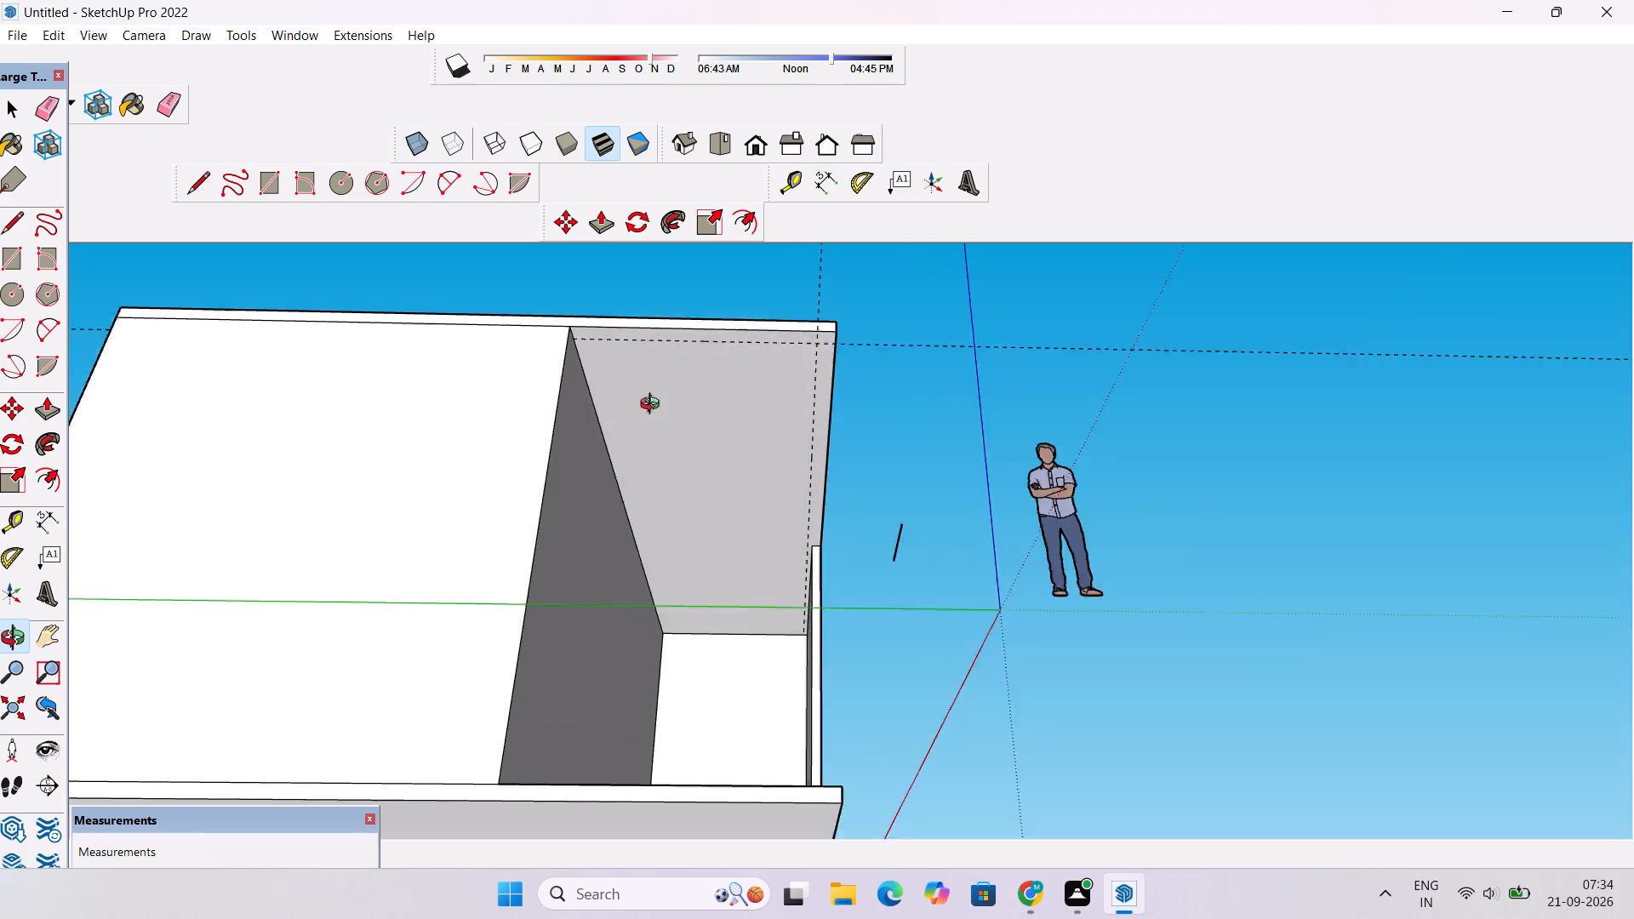
left_click_drag(654, 406, 657, 370)
left_click_drag(658, 364, 670, 517, "shift")
left_click_drag(666, 515, 671, 534)
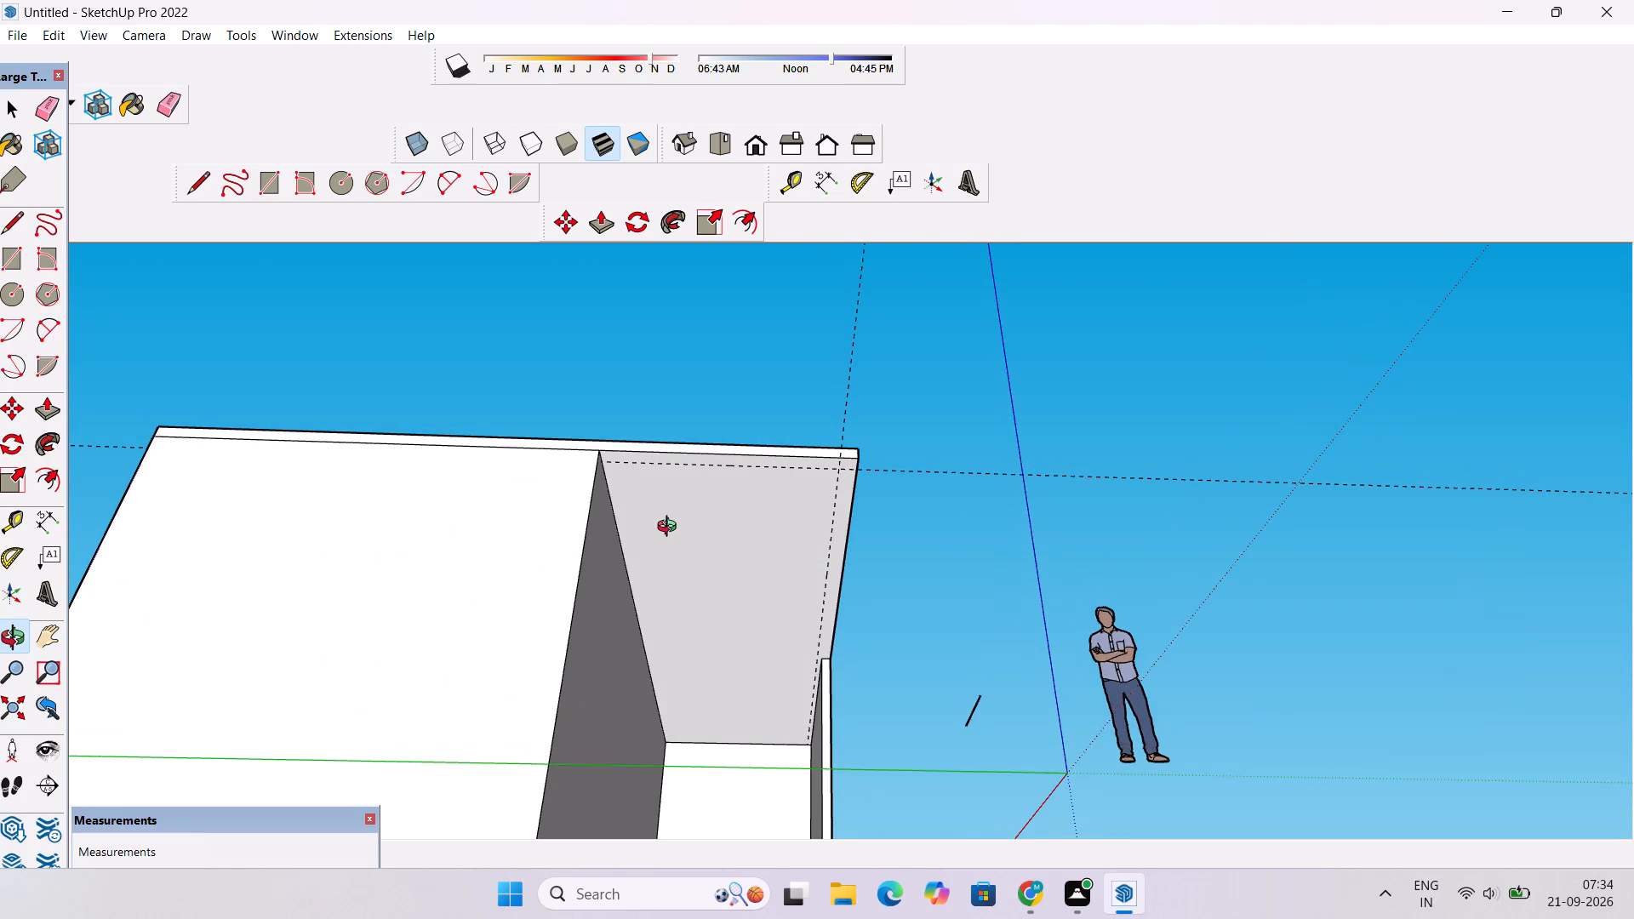
Draw a 21' line along the side-edge guide on the roof's underside, from the adjoining wall to the roof's front edge.
key("l")
scroll(686, 485, "up", 3)
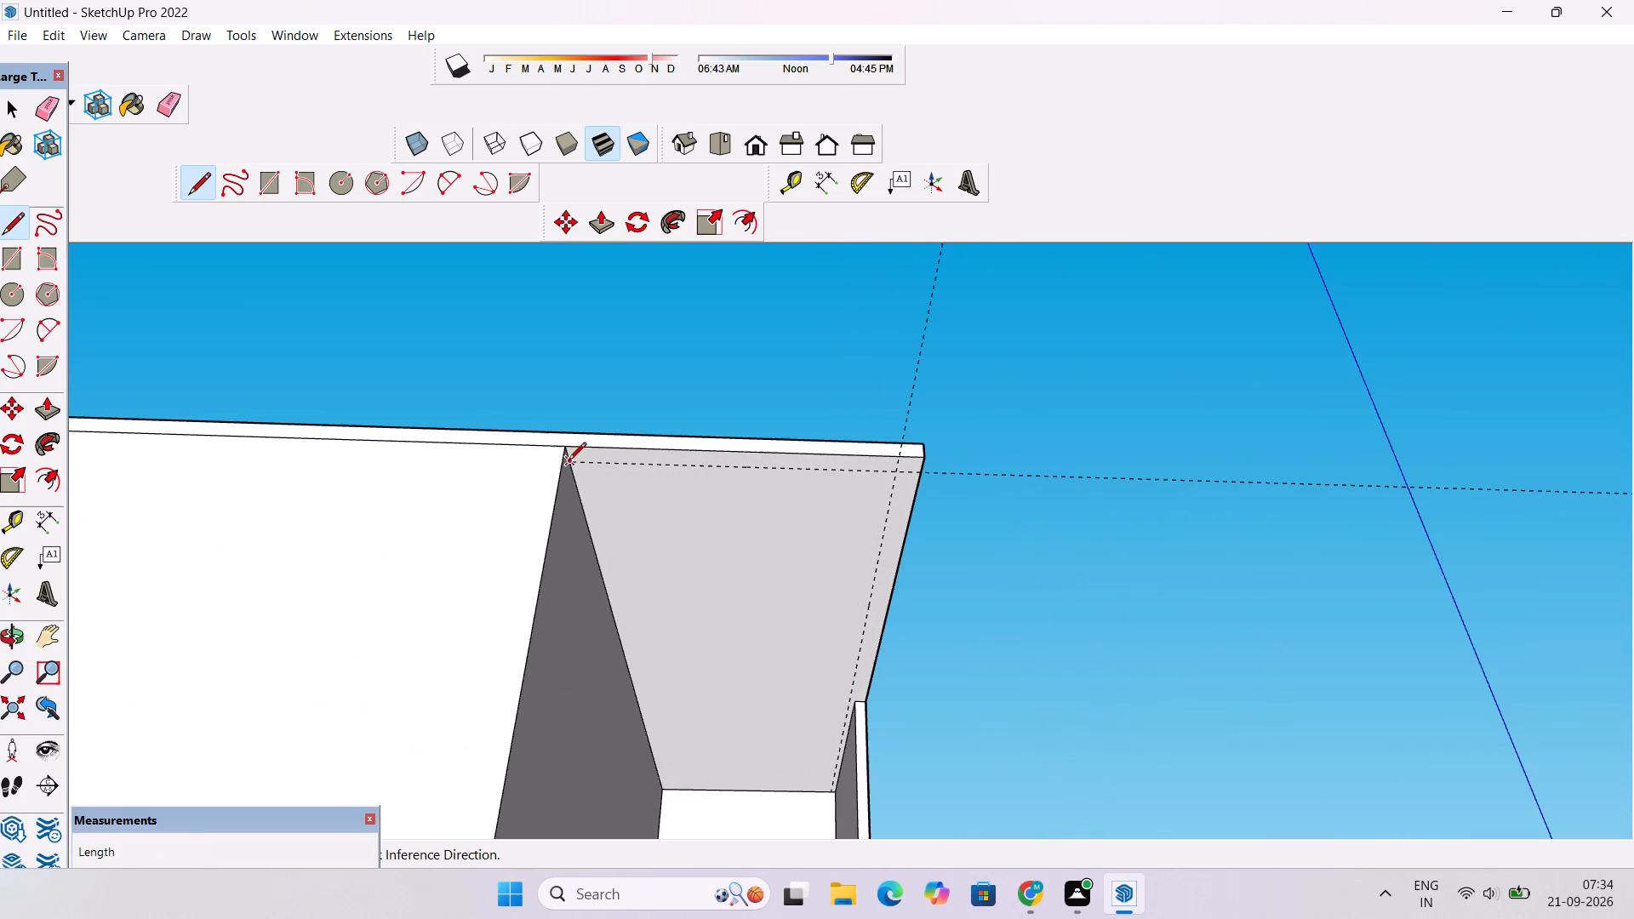
scroll(568, 460, "up", 9)
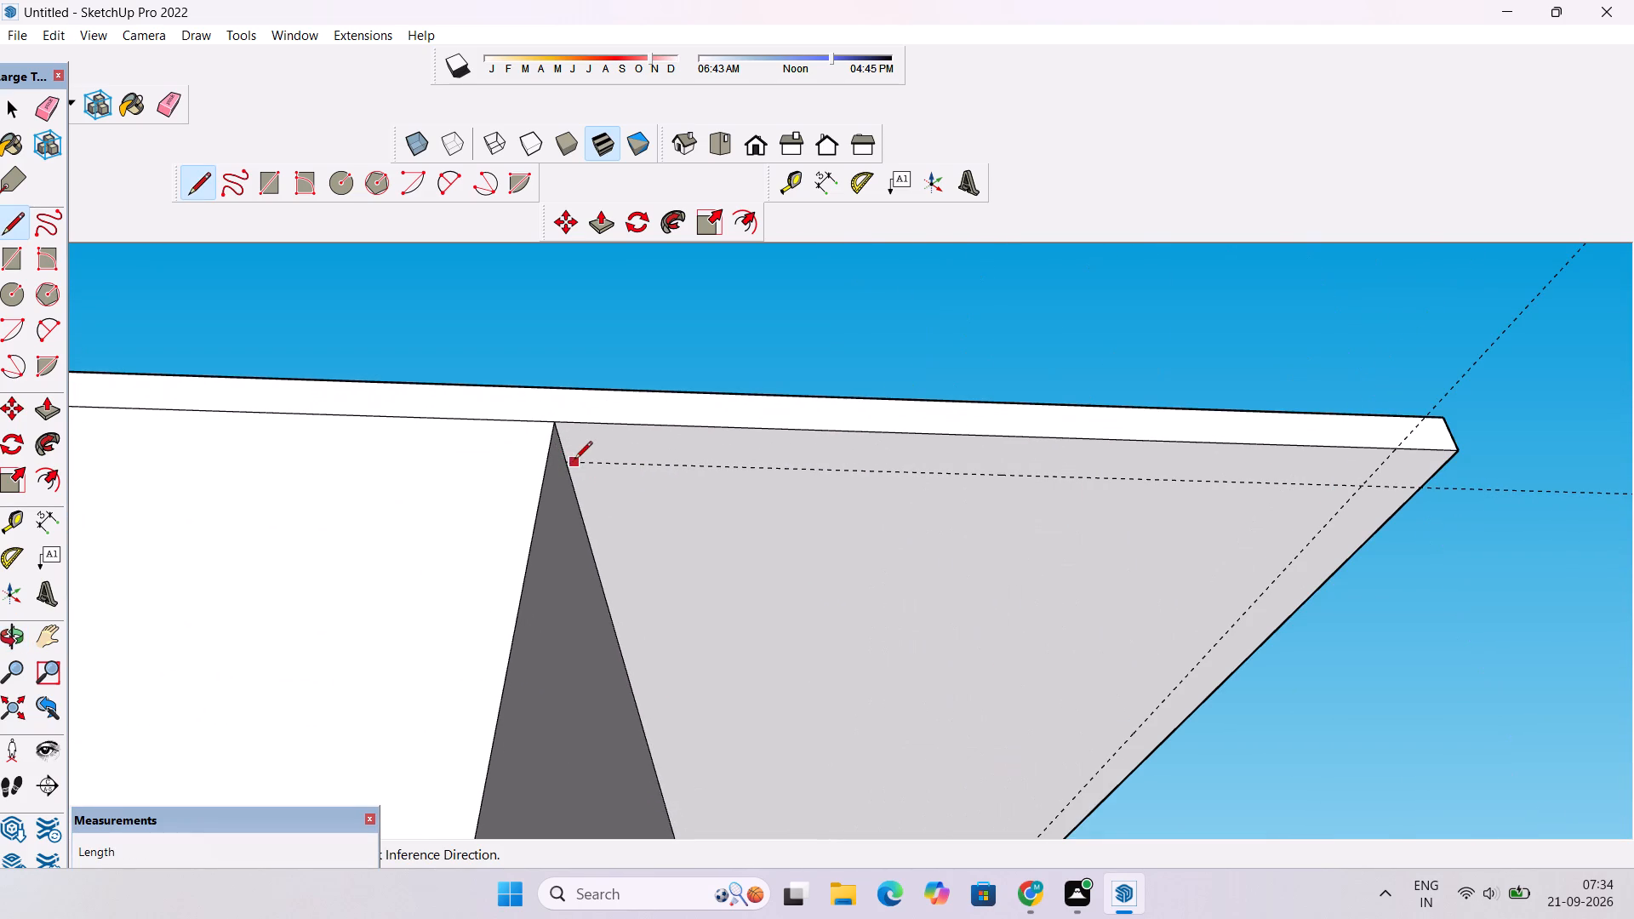
left_click(568, 465)
scroll(641, 454, "down", 6)
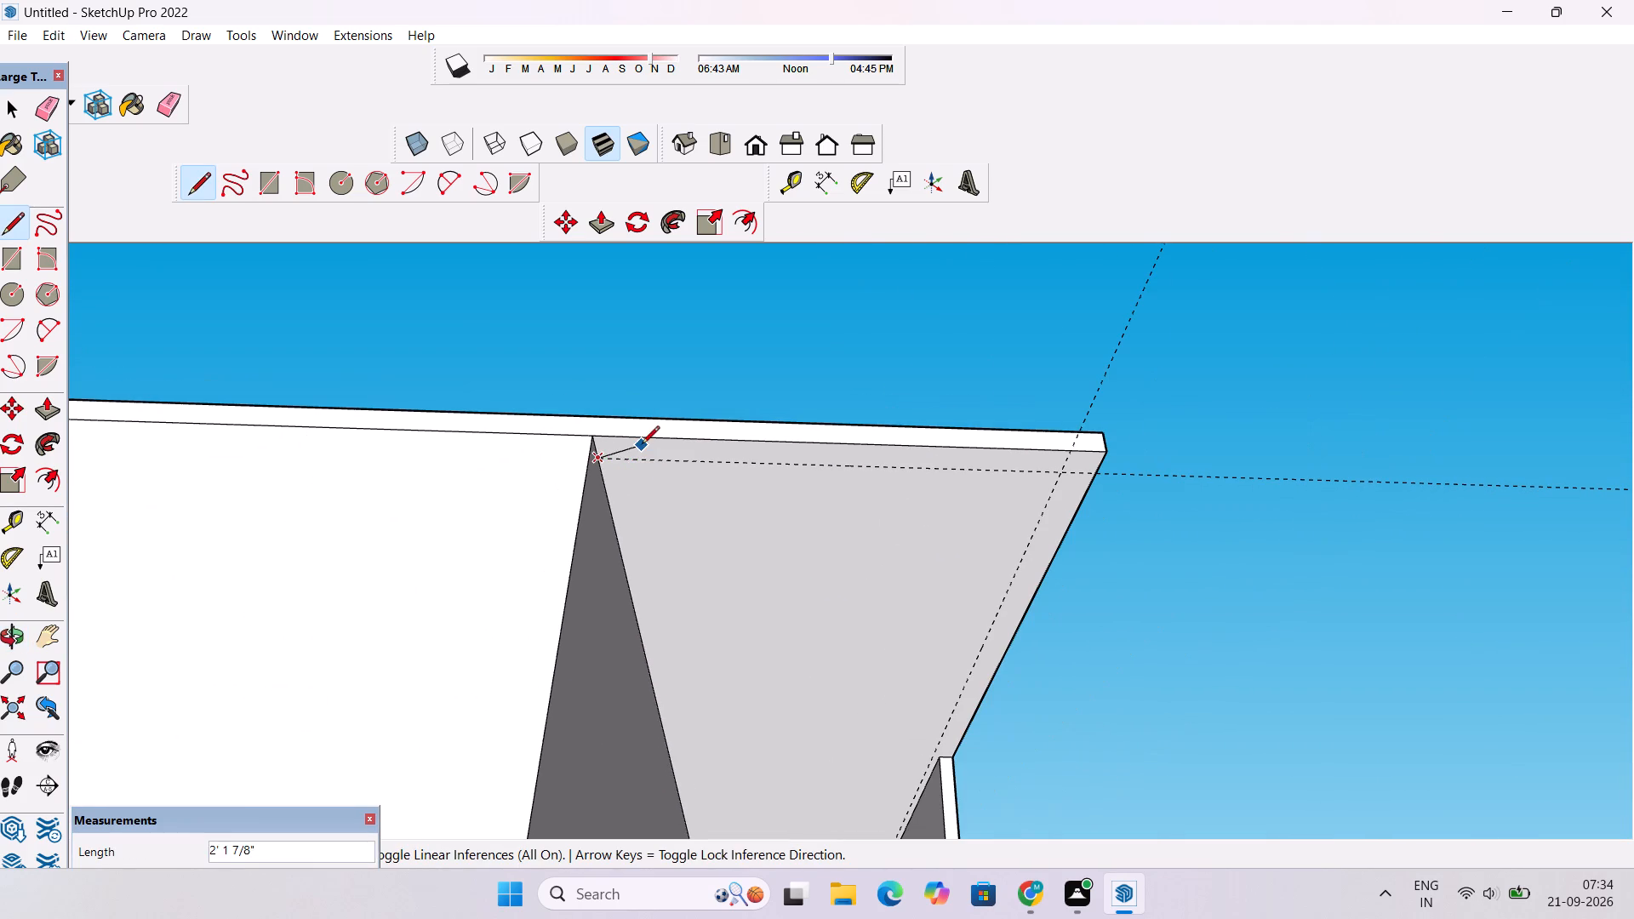
scroll(1087, 492, "up", 3)
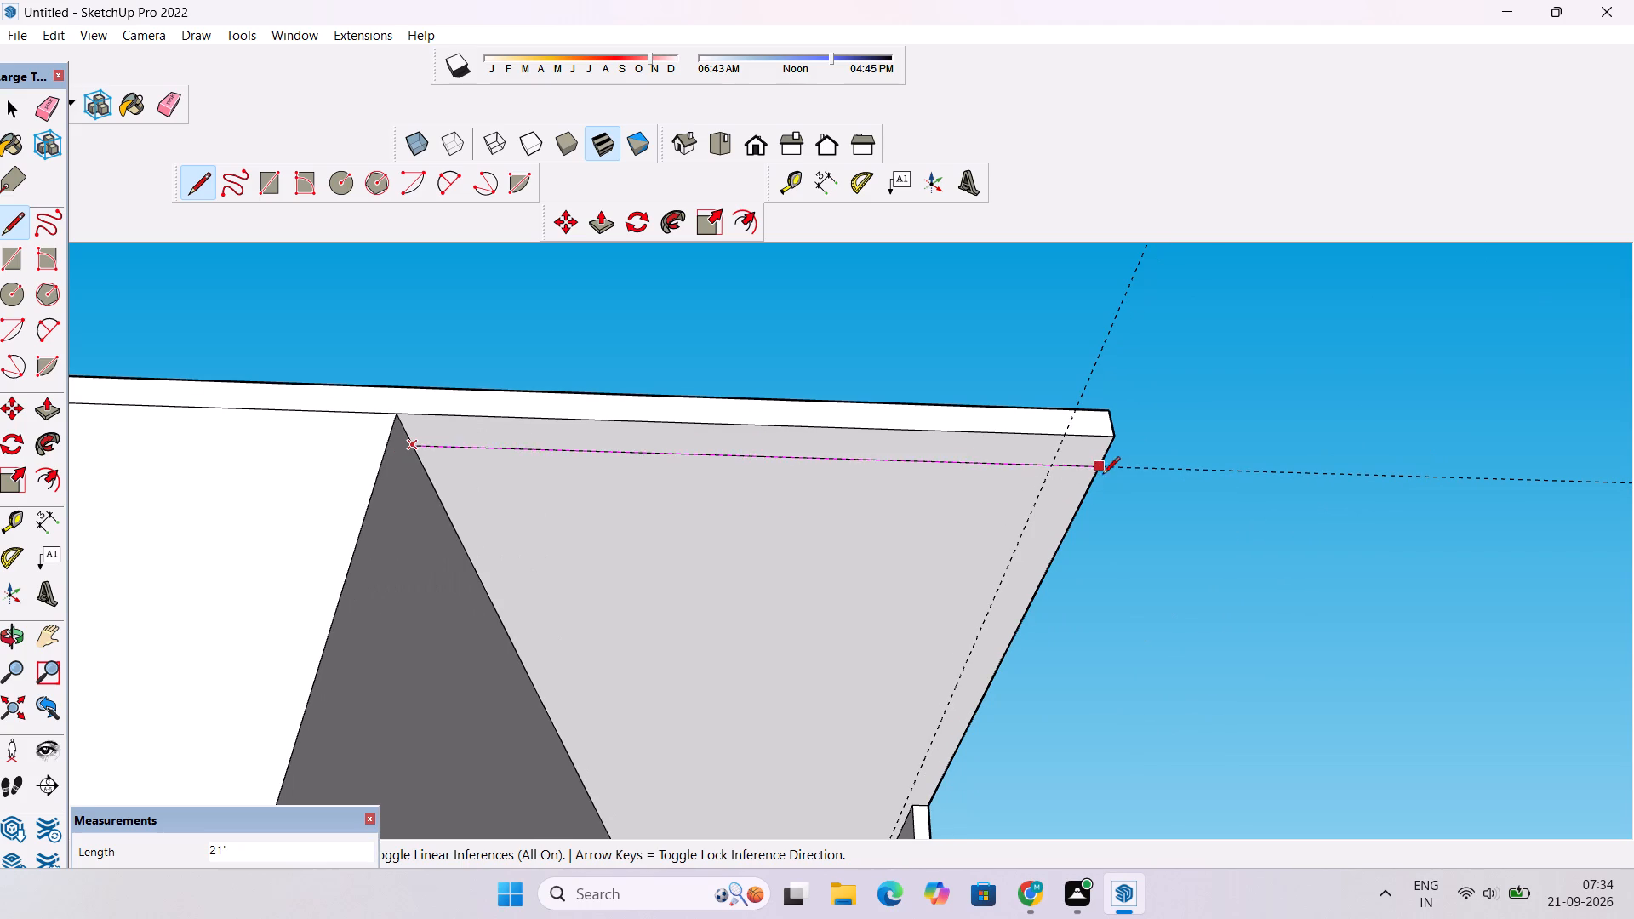
left_click(1099, 469)
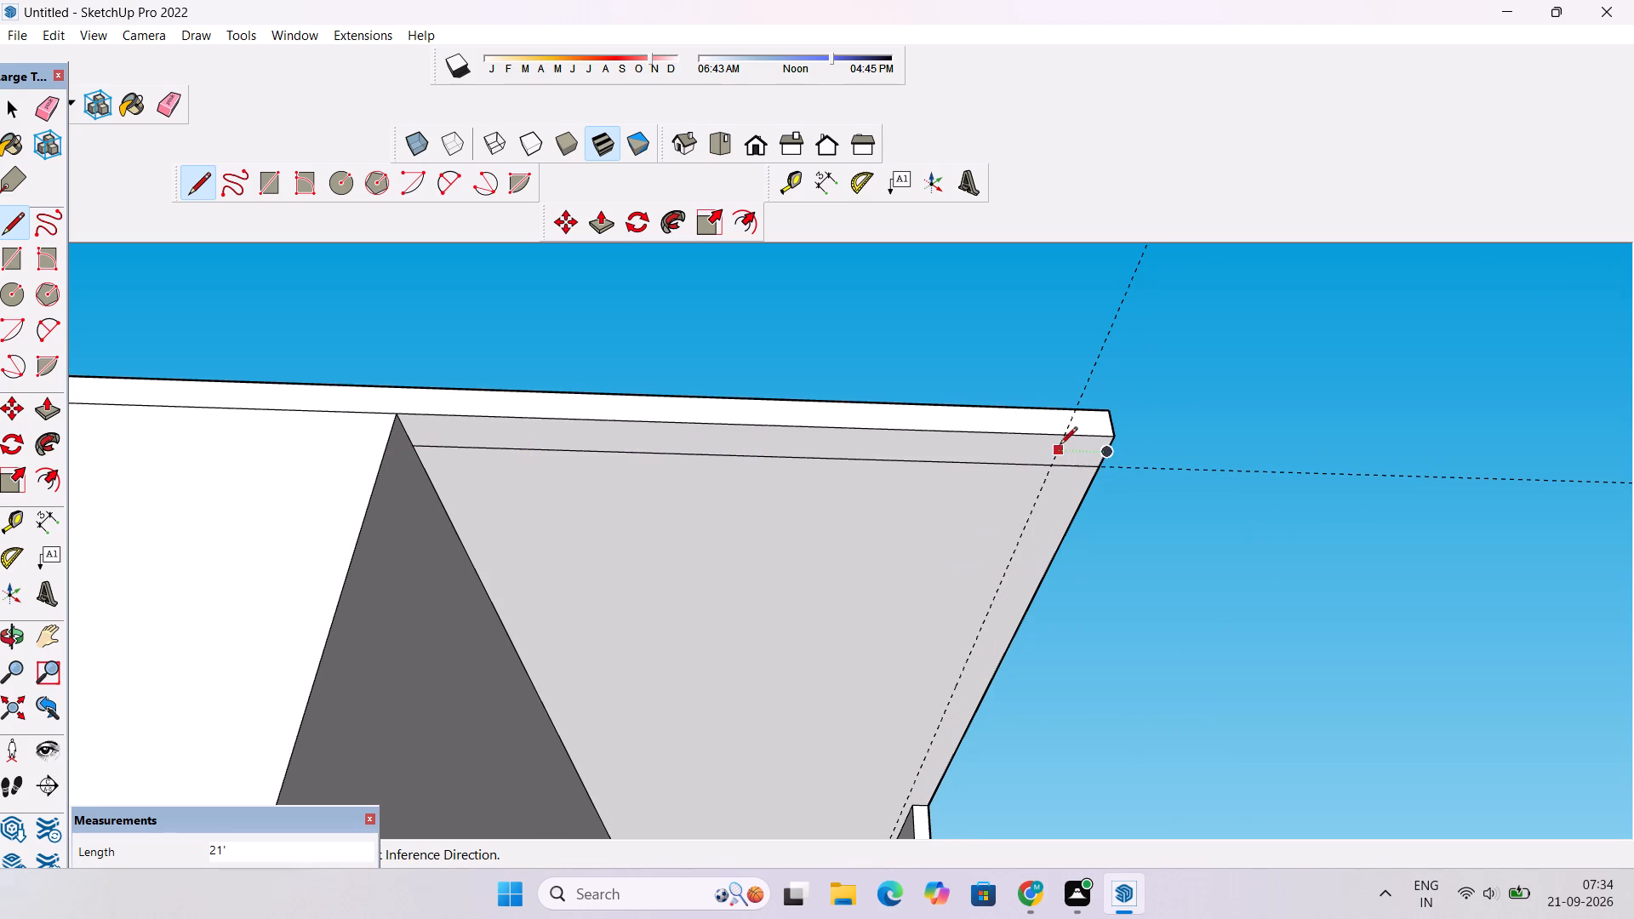
Draw a 64' line along the front-edge guide on the roof's underside, from the roof's outer side edge to the far wall.
left_click(1064, 436)
scroll(1061, 481, "down", 7)
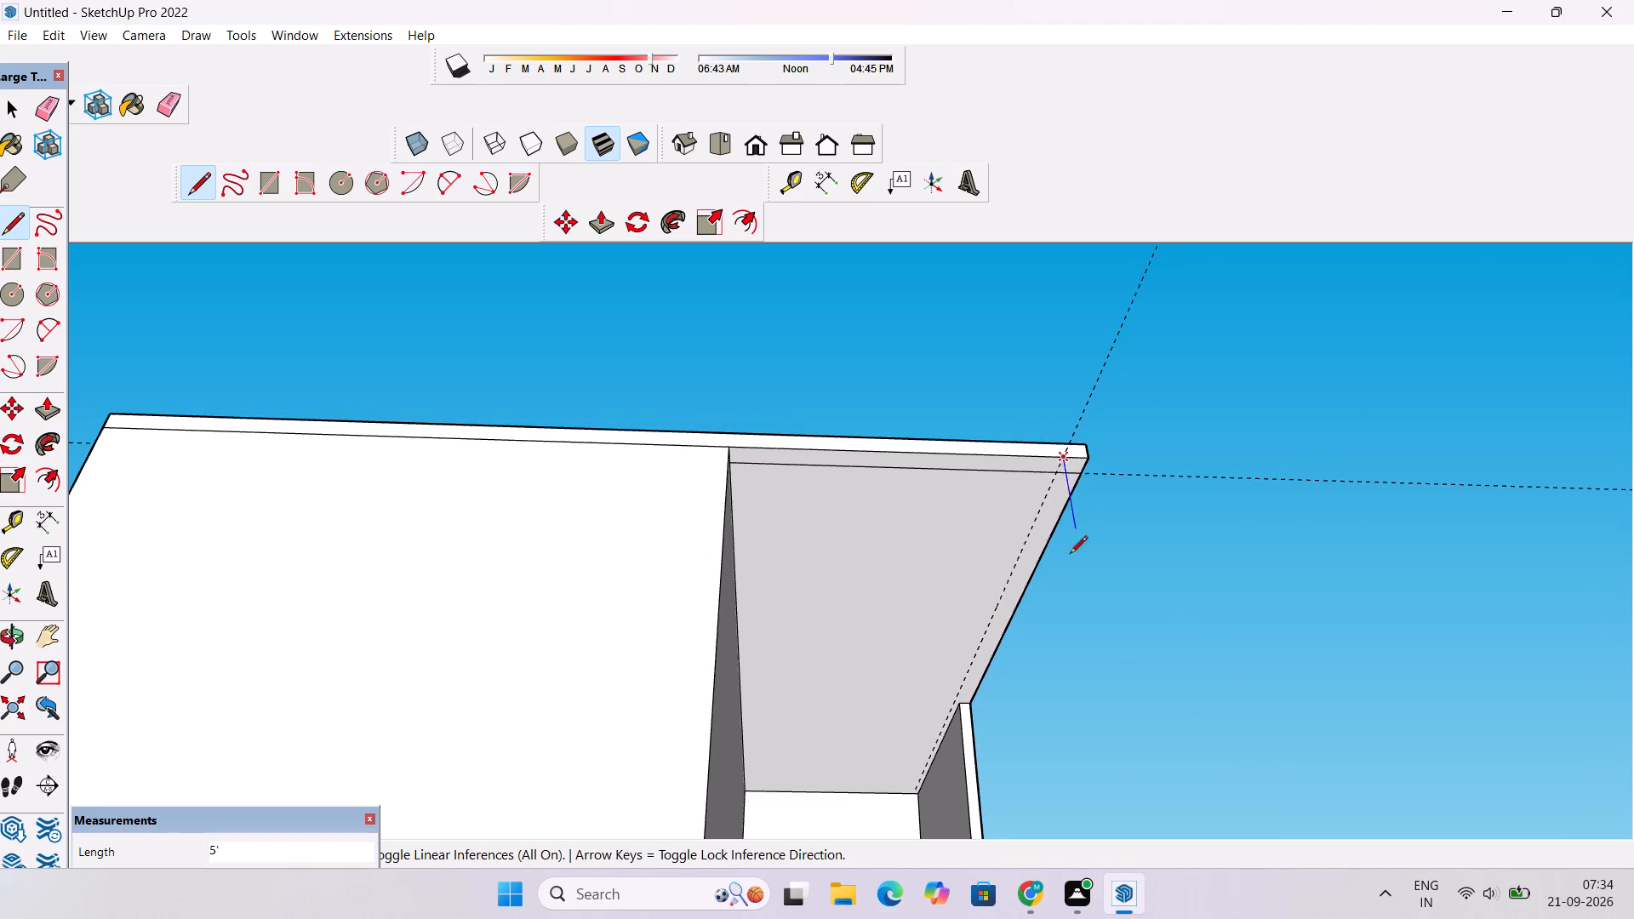
scroll(922, 779, "up", 3)
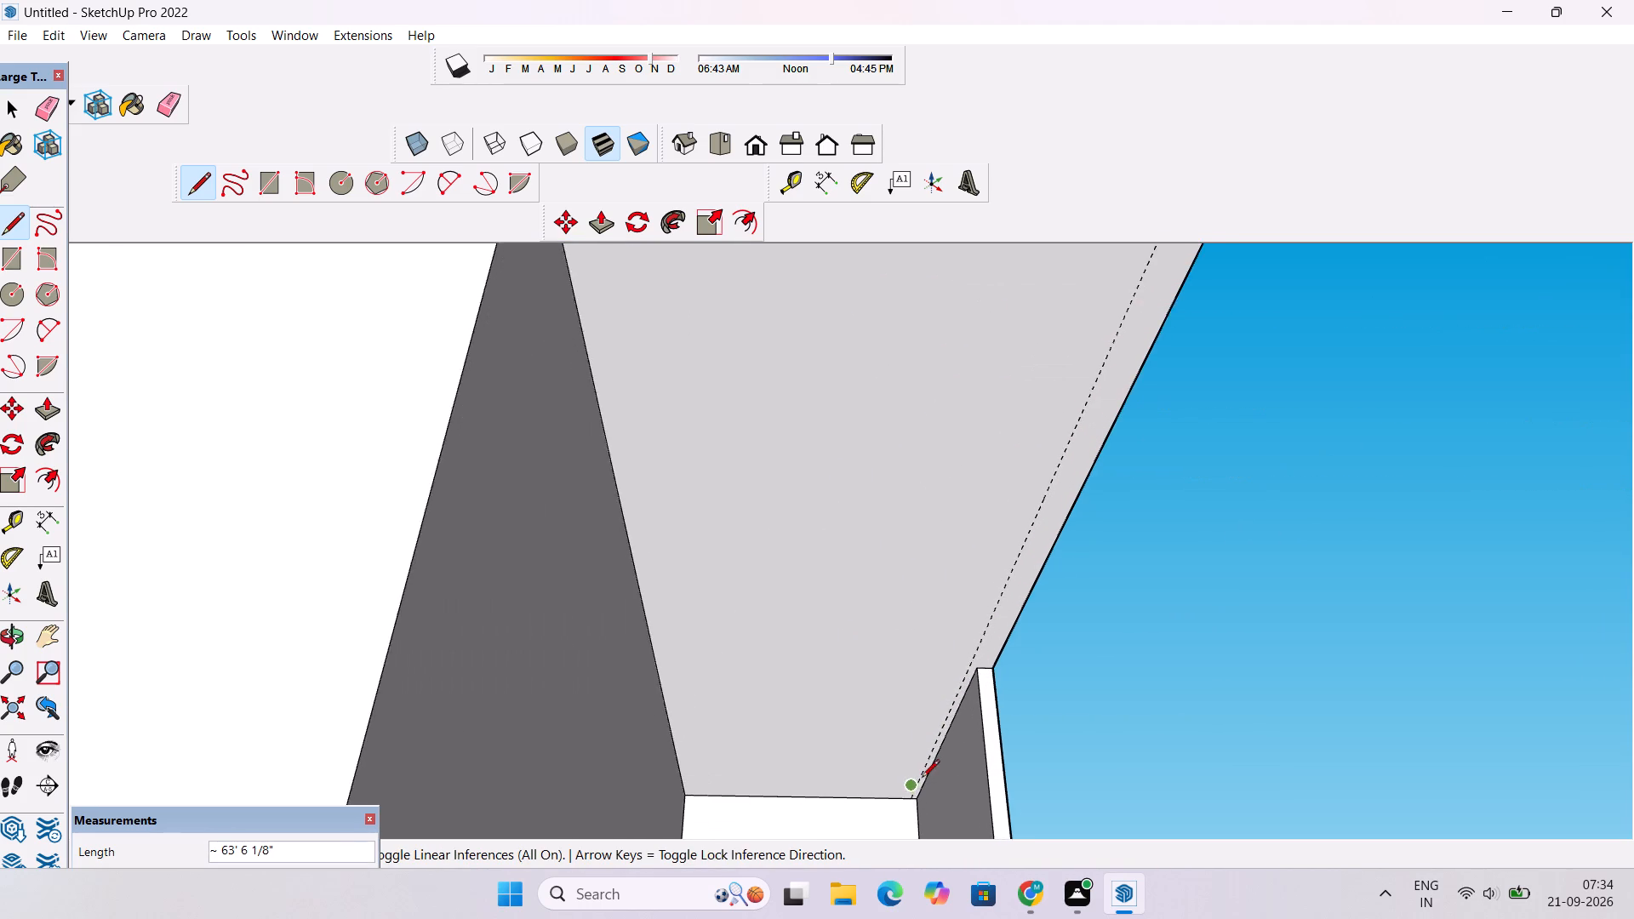
scroll(922, 779, "up", 5)
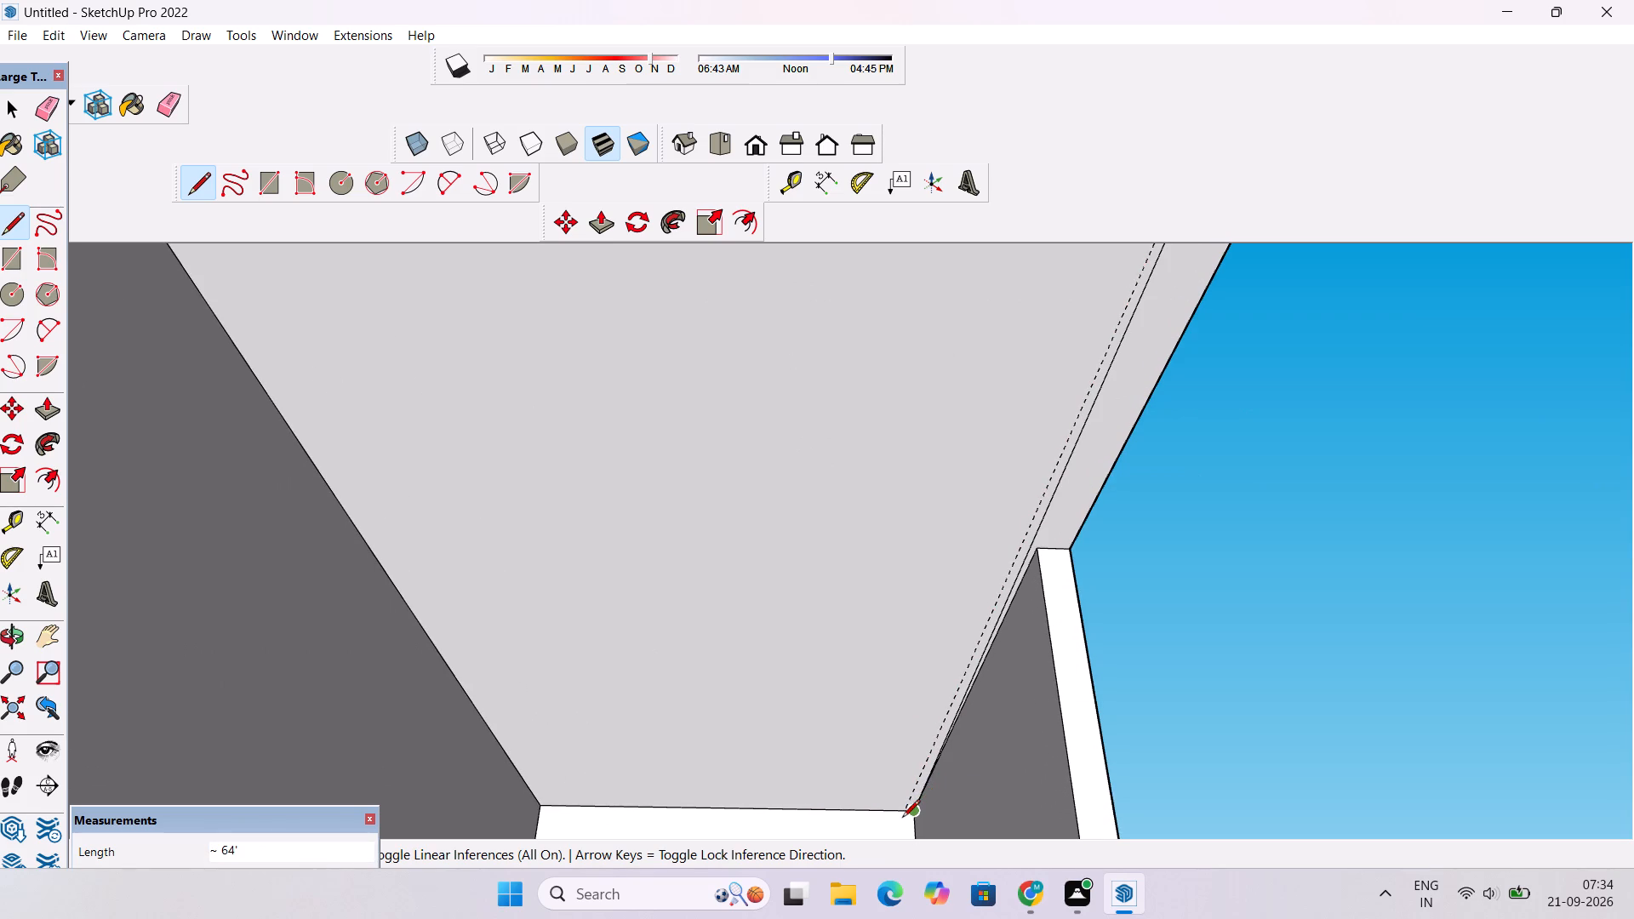
scroll(912, 814, "up", 9)
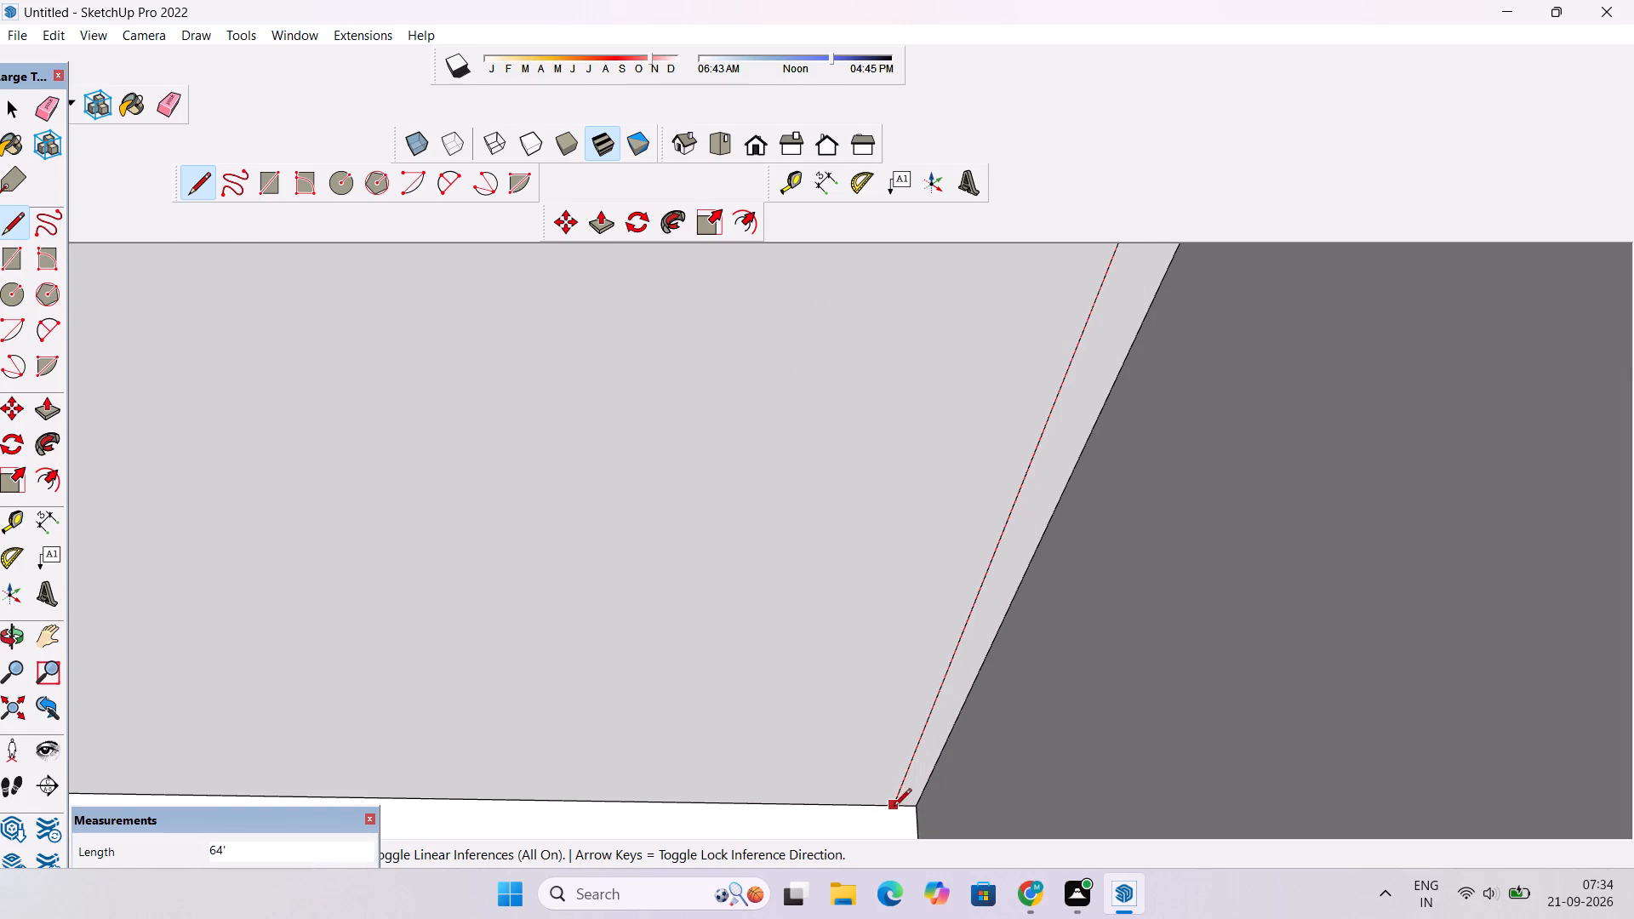
left_click(892, 807)
key("b")
key("space")
Push/Pull the front wall's inner face beneath the porch roof to the front-edge line on the roof's underside.
scroll(847, 775, "down", 1)
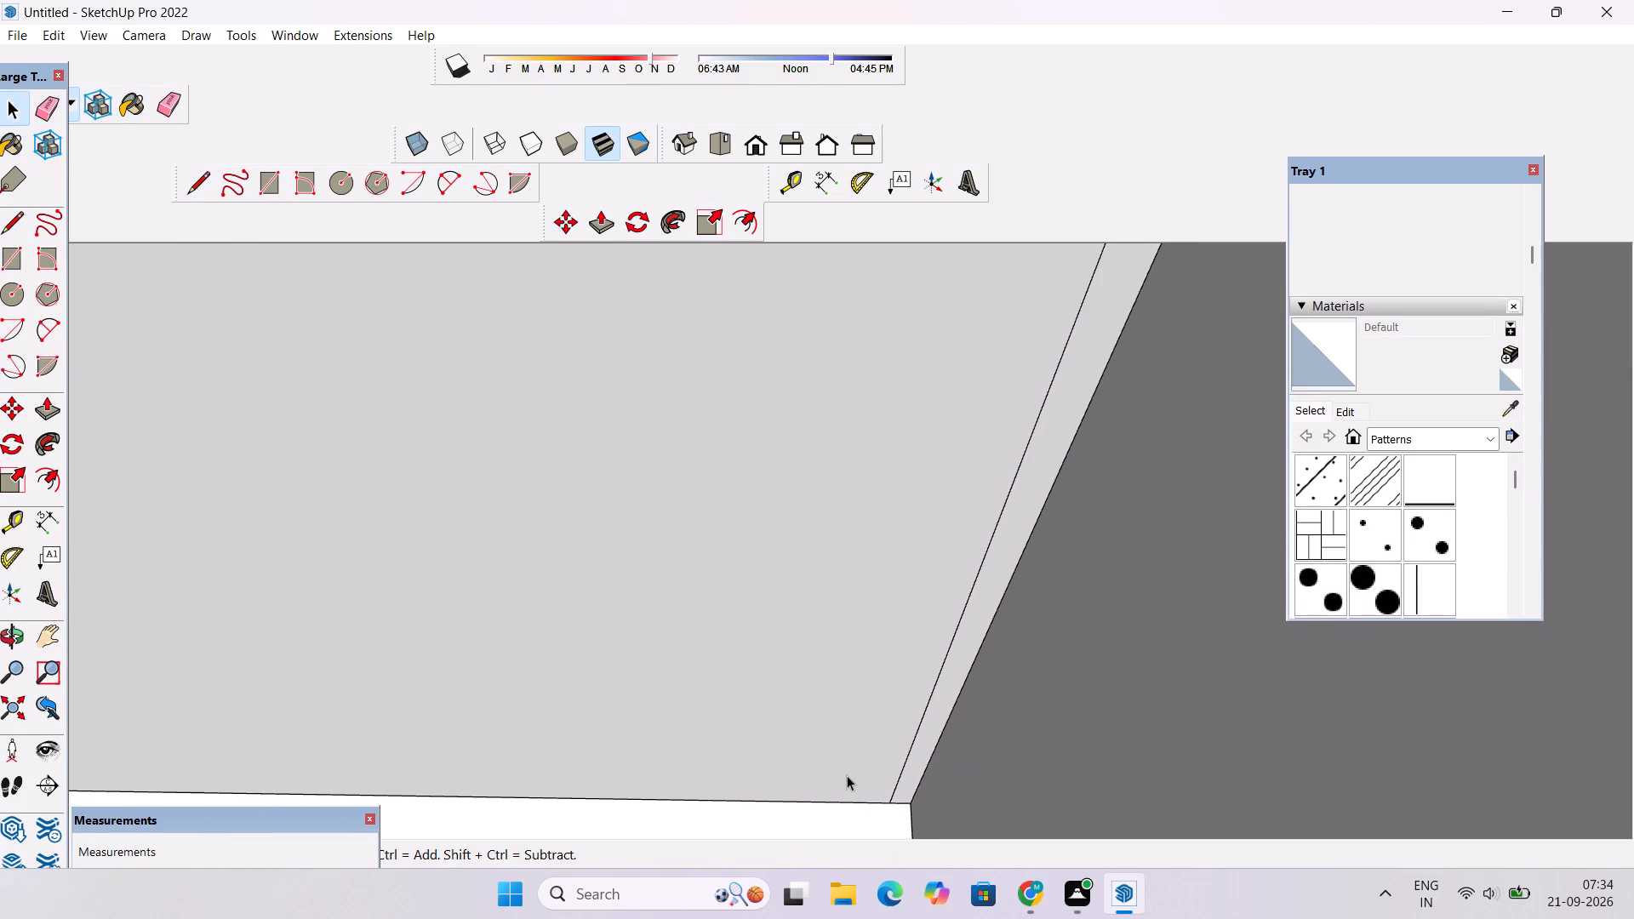
scroll(846, 760, "down", 5)
key("o")
scroll(840, 736, "down", 5)
left_click_drag(849, 756, 859, 809)
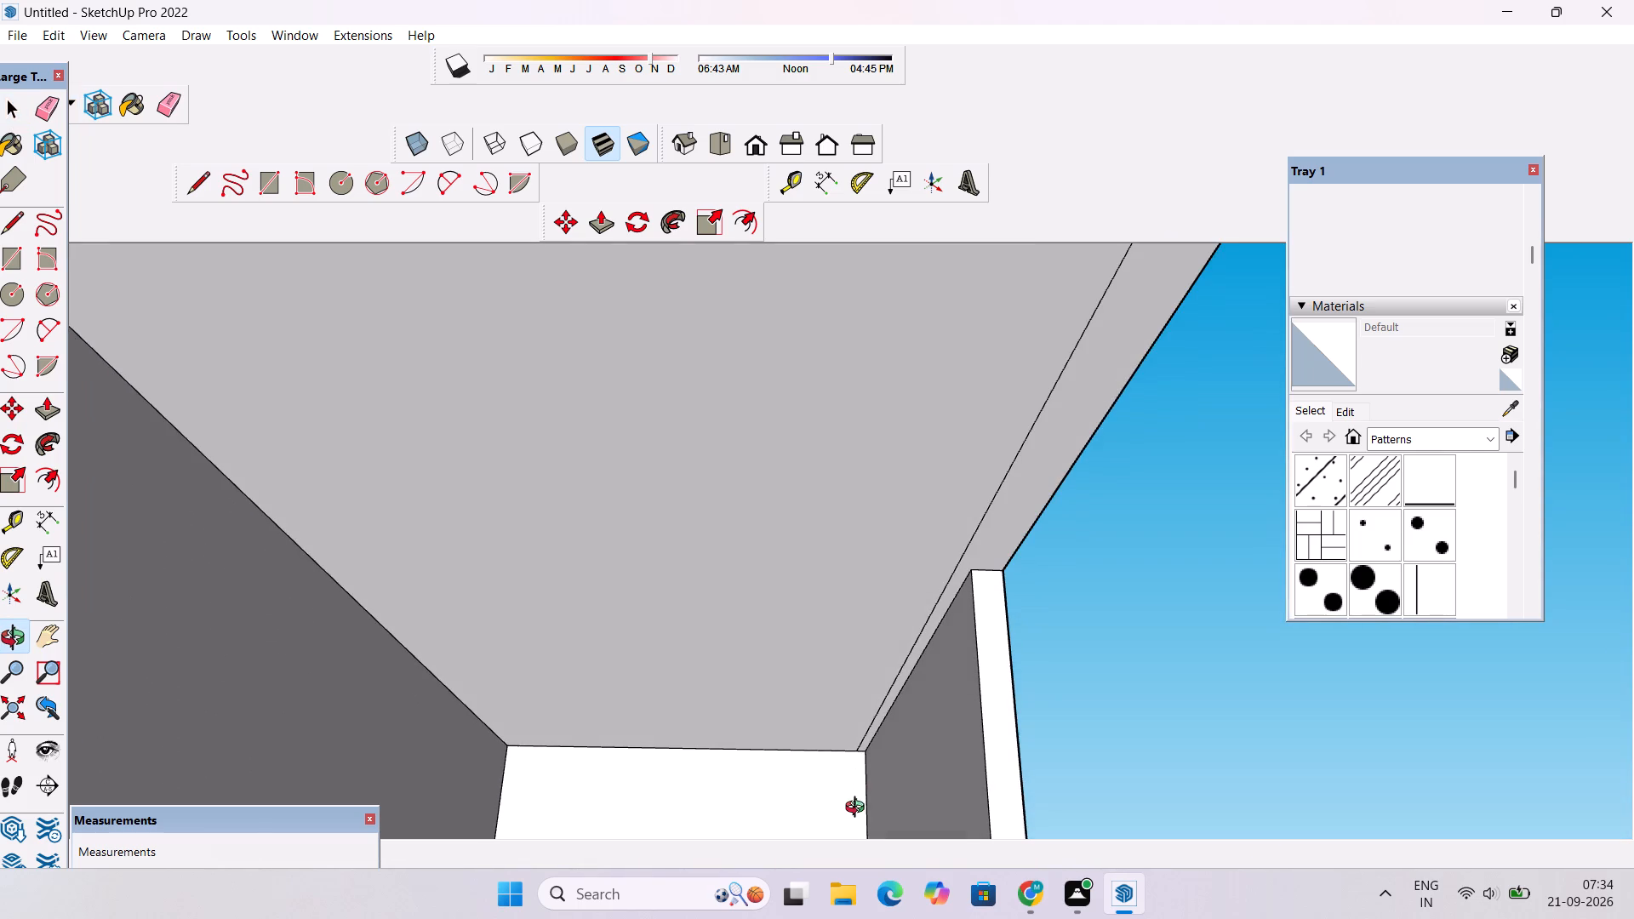
left_click_drag(860, 819, 860, 728, "shift")
left_click_drag(860, 728, 864, 750)
left_click_drag(864, 753, 873, 628, "shift")
scroll(874, 624, "down", 4, "shift")
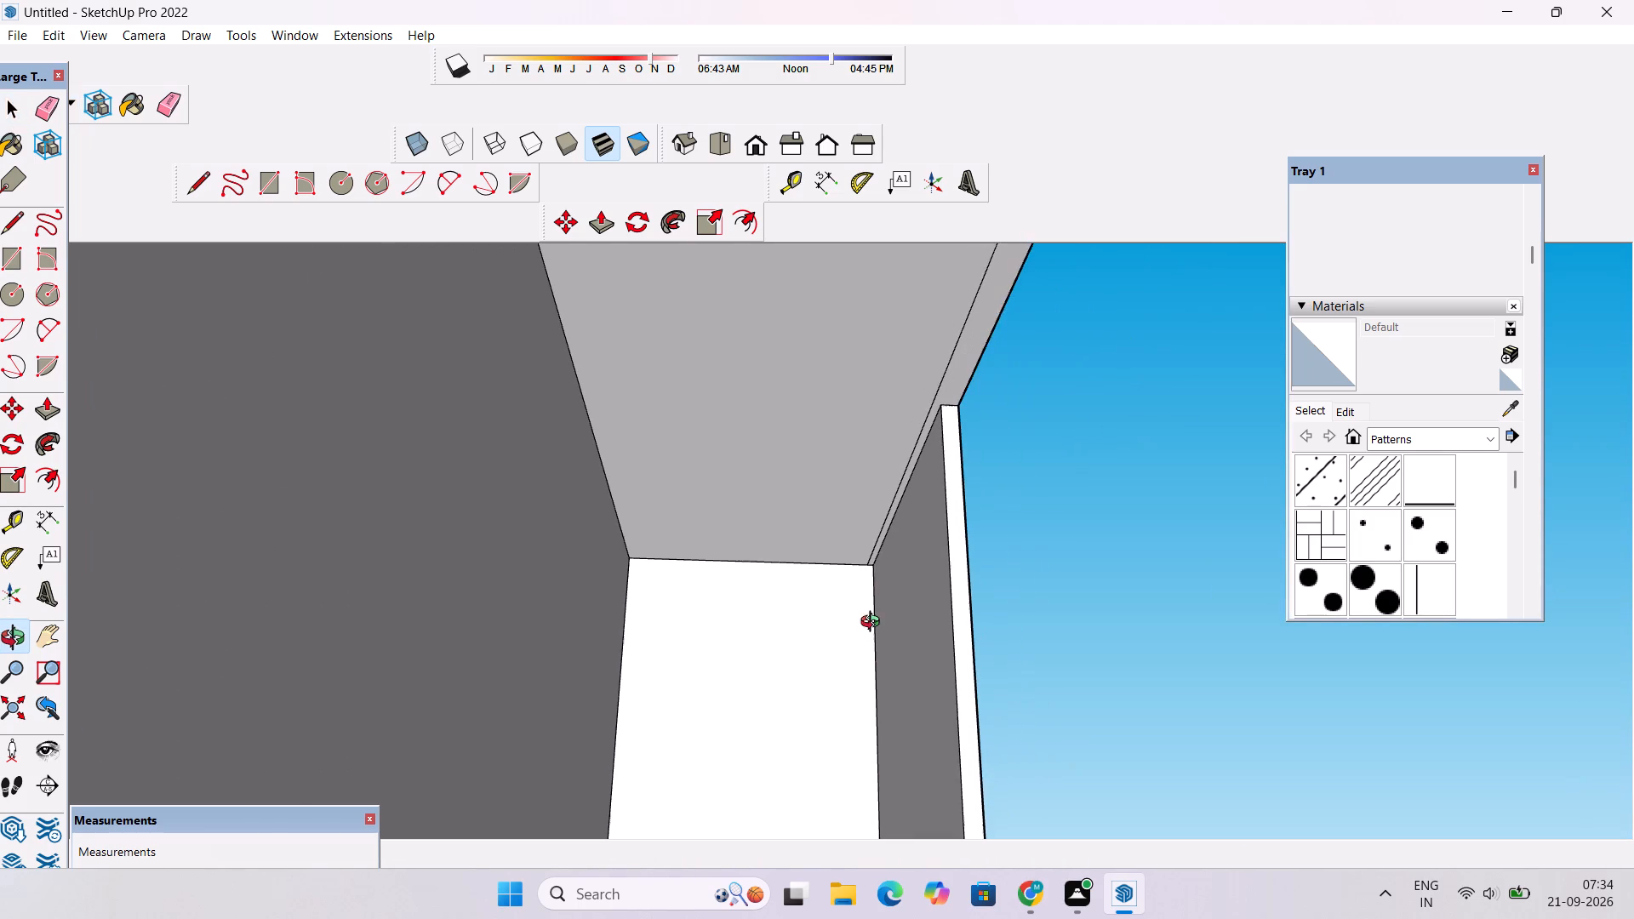
left_click(878, 645)
left_click_drag(880, 663, 875, 636, "shift")
key("space")
left_click(926, 608)
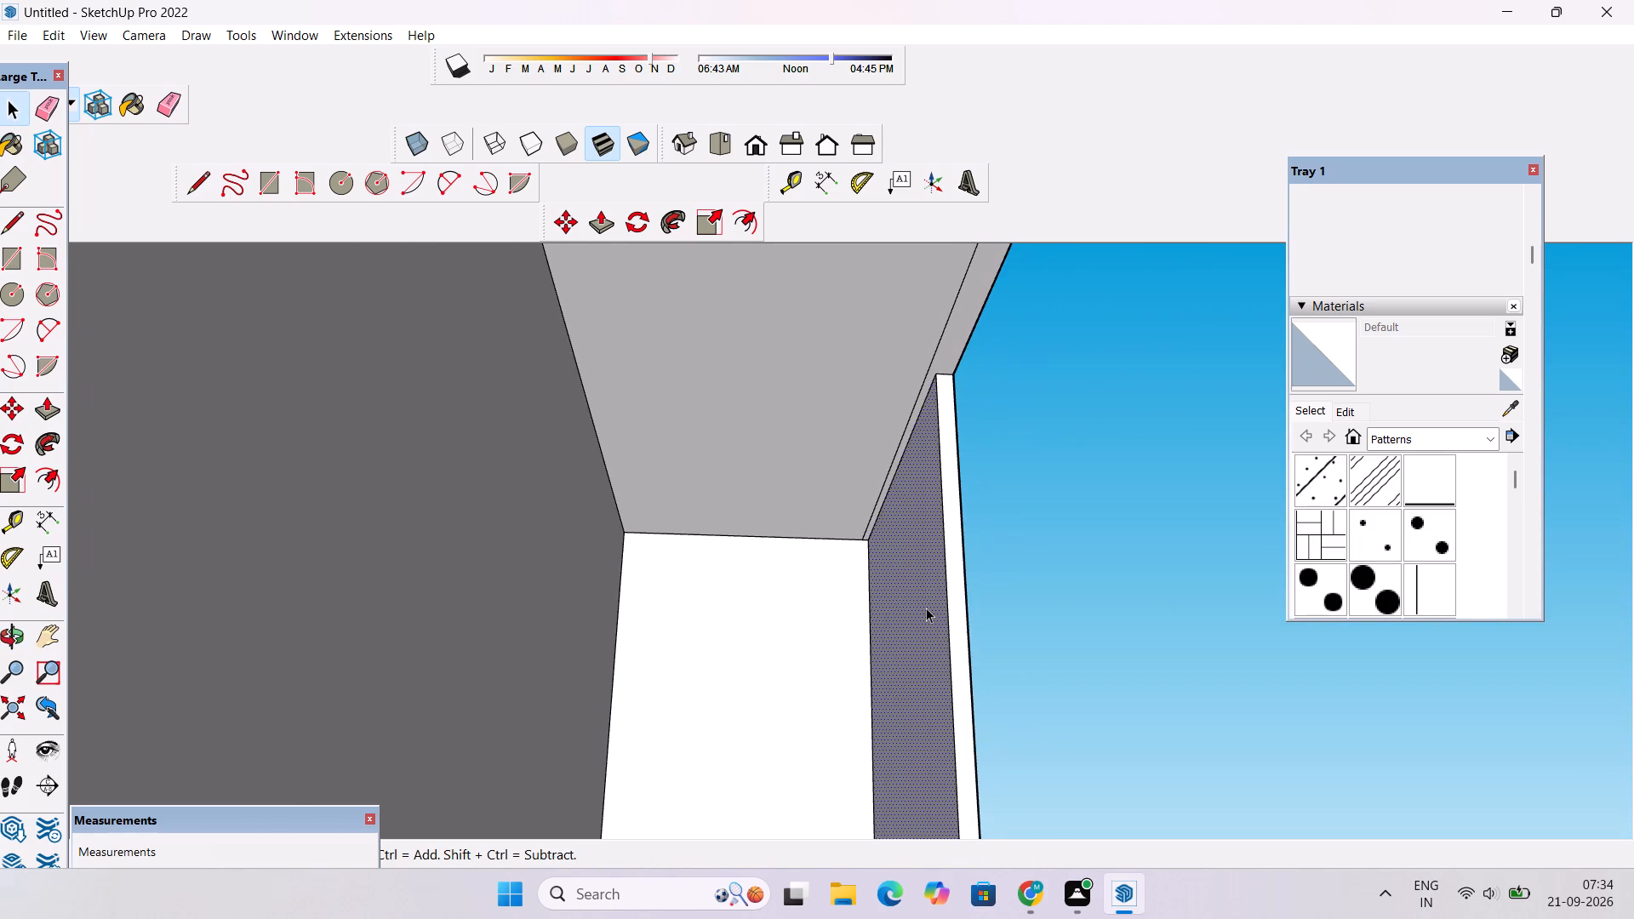
key("p")
scroll(927, 608, "up", 1)
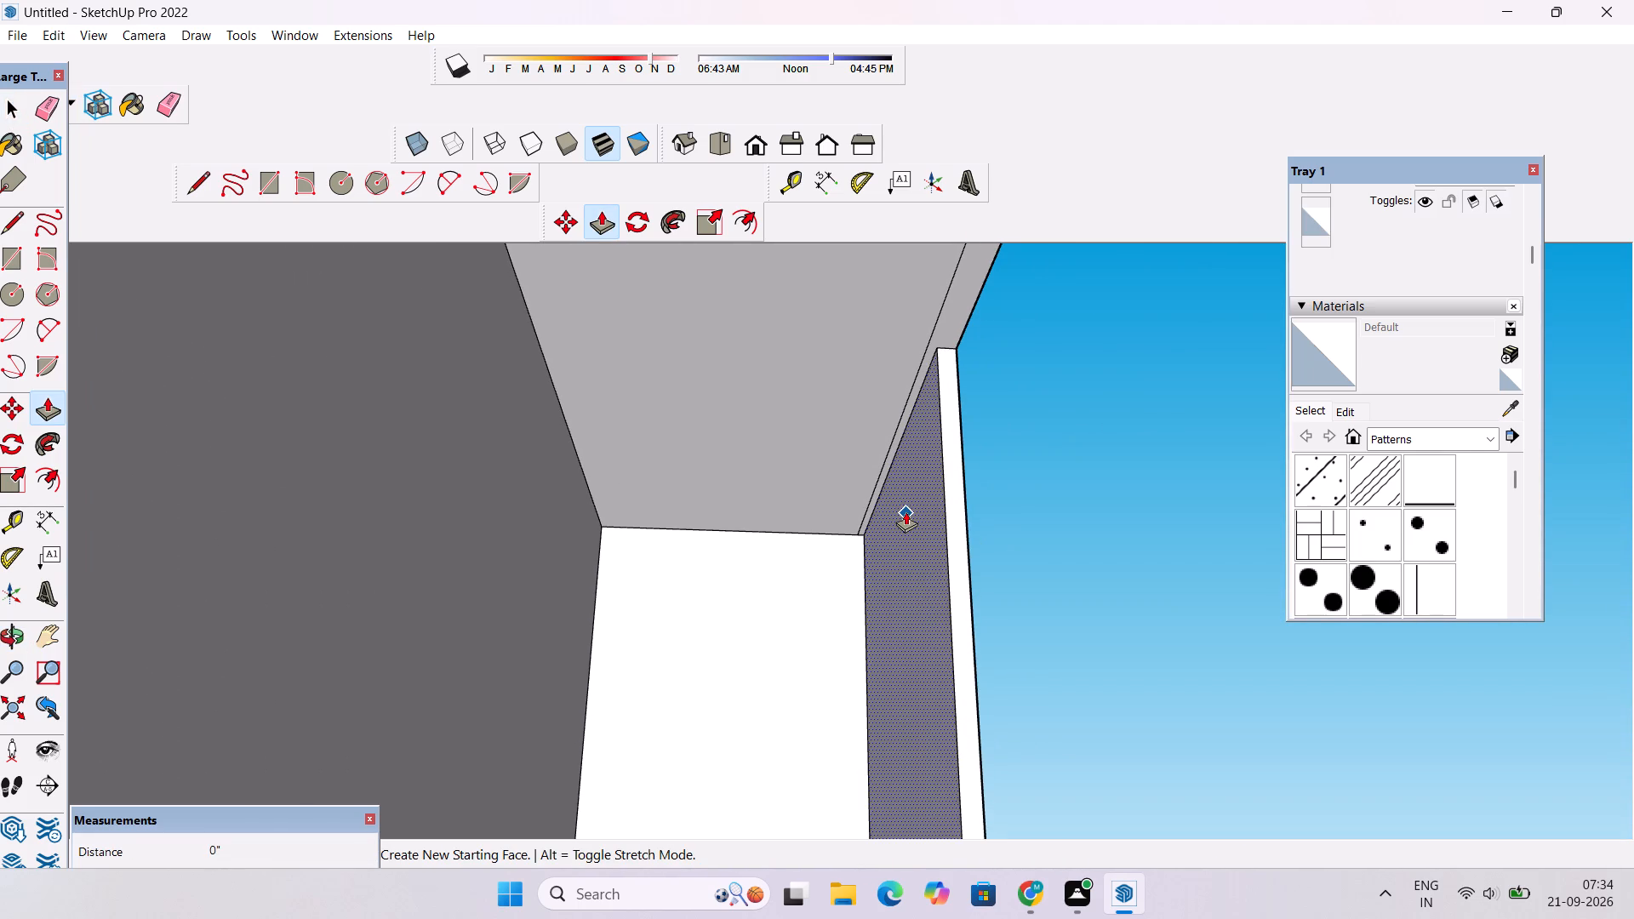
left_click(933, 367)
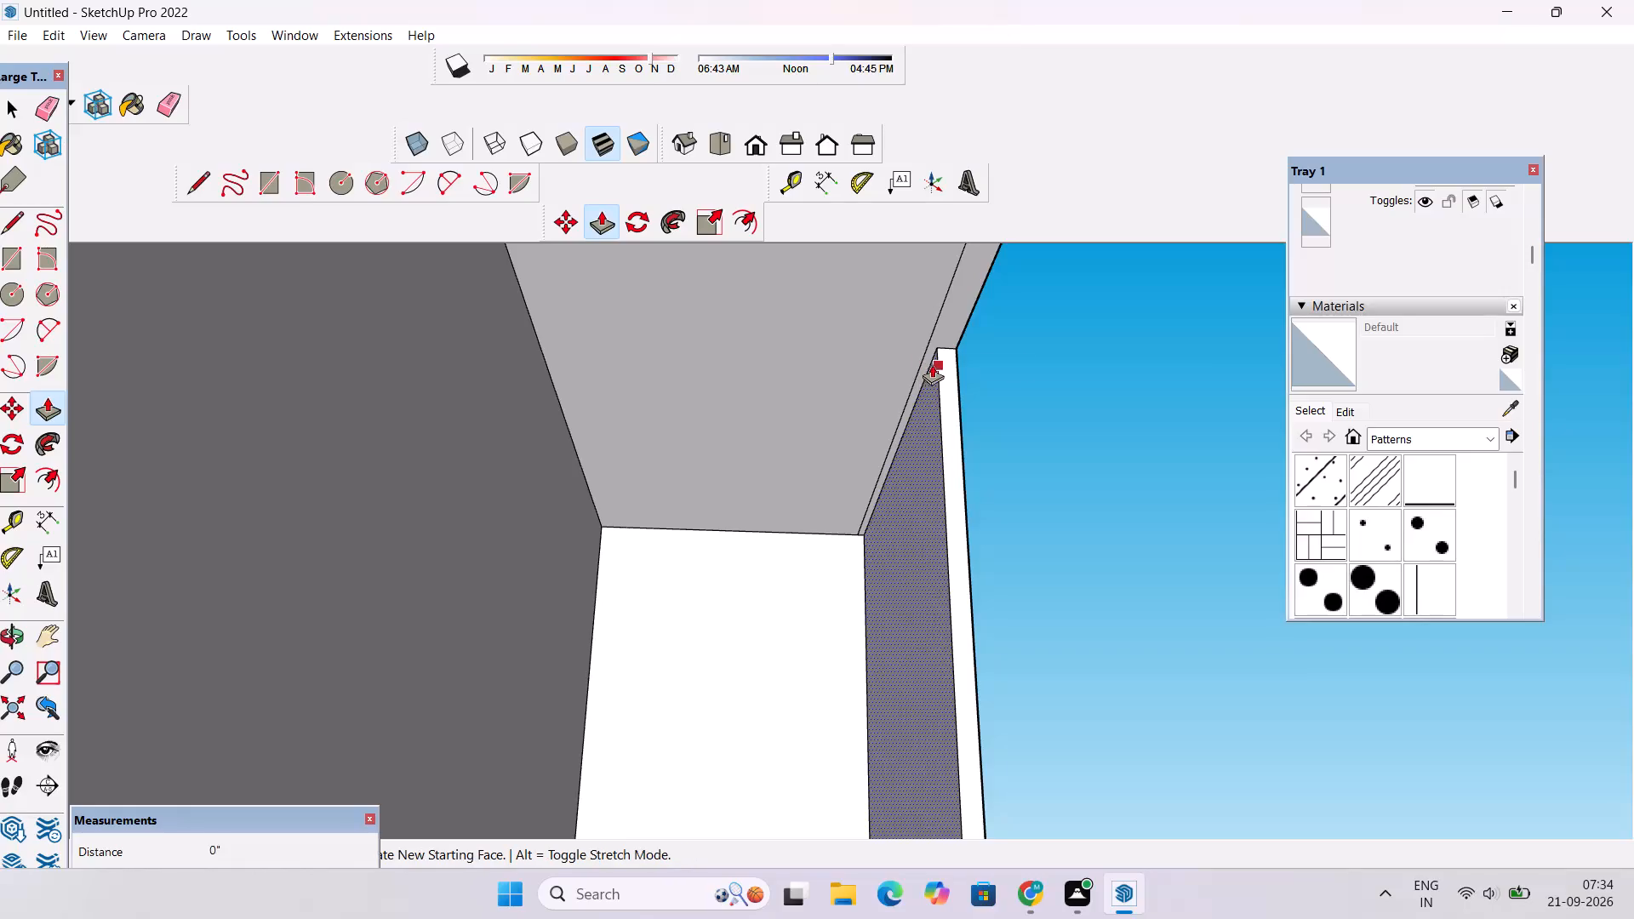
left_click(925, 351)
Erase the two dashed guides that extend from the porch roof's outer corner.
key("o")
scroll(923, 351, "down", 6)
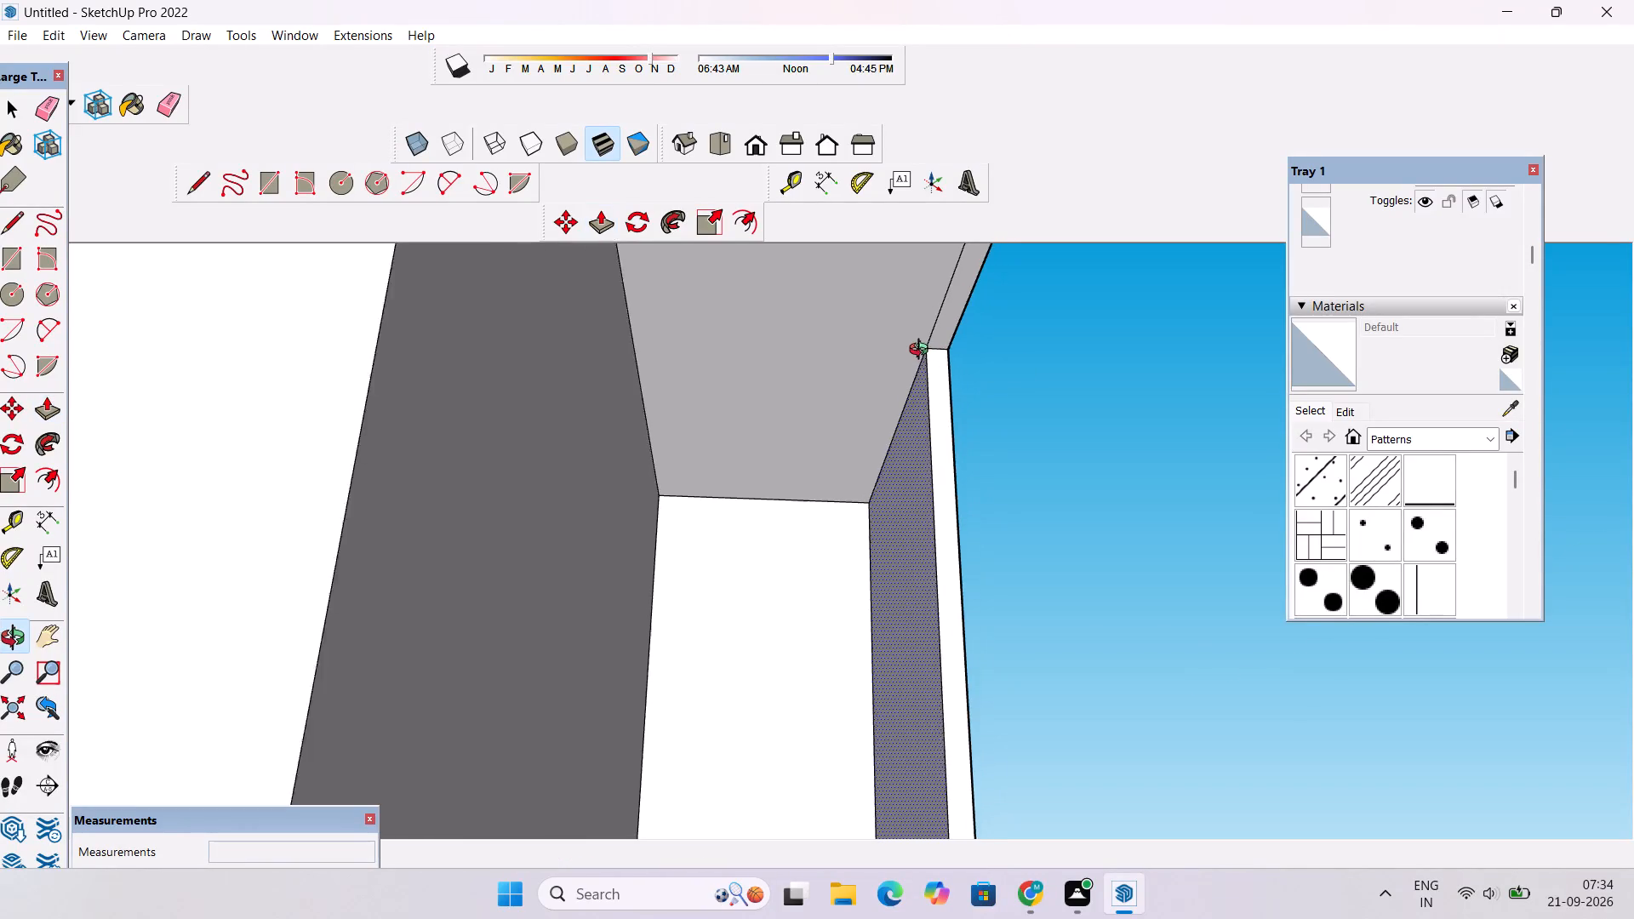
scroll(923, 351, "down", 2)
left_click_drag(946, 371, 725, 591)
scroll(732, 546, "down", 6)
left_click_drag(757, 536, 717, 704)
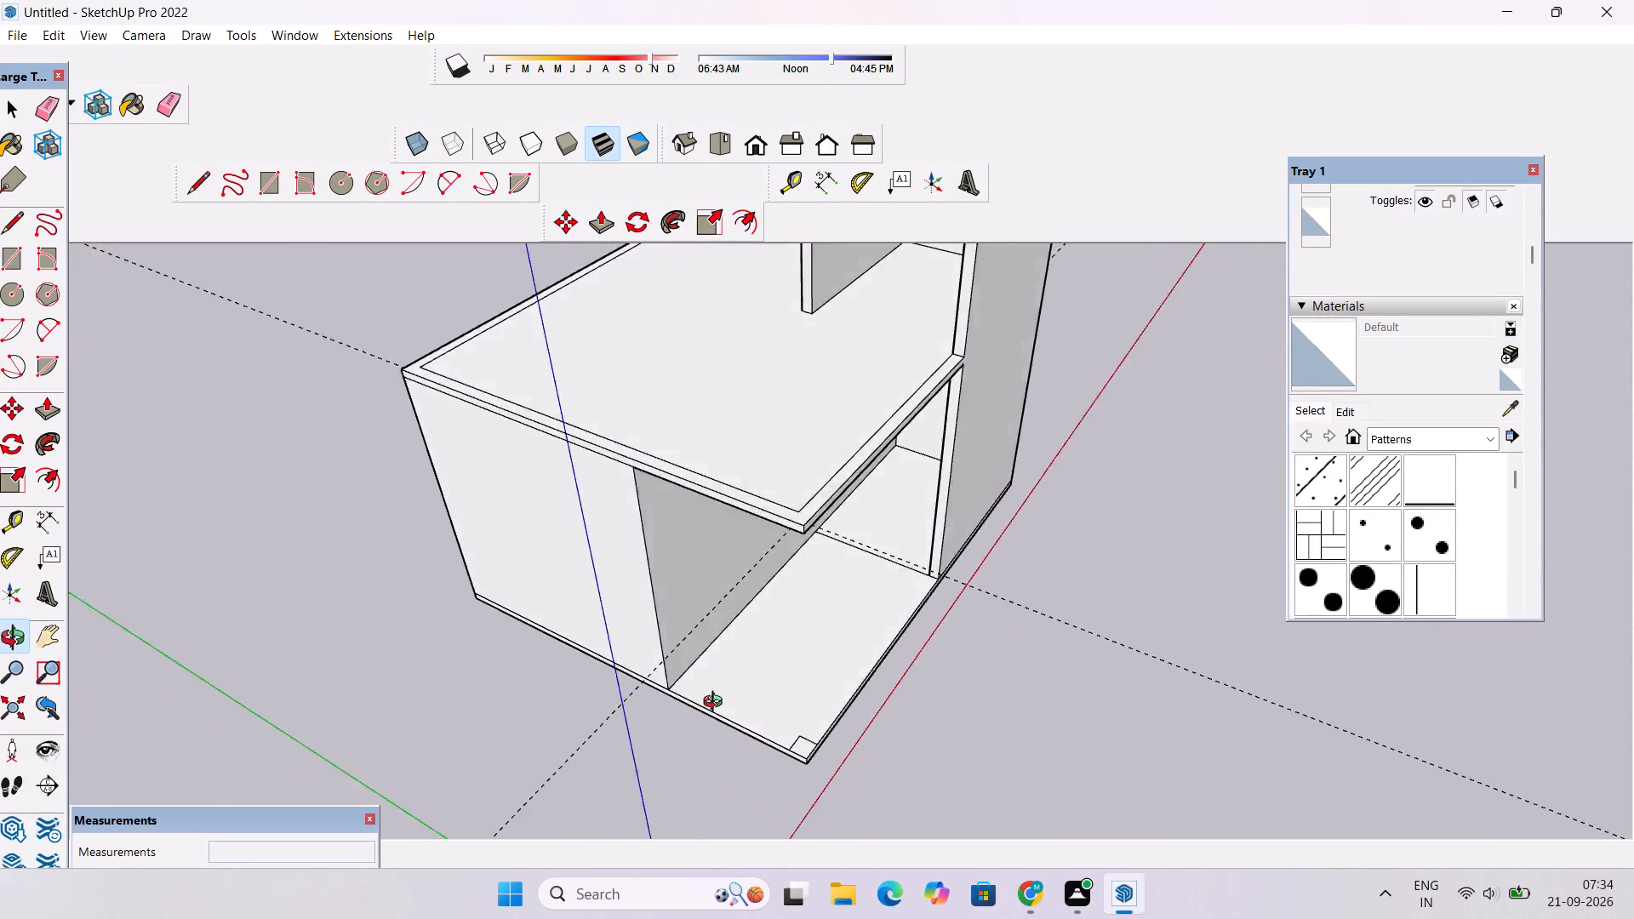
left_click_drag(717, 704, 422, 515)
left_click_drag(866, 458, 882, 580)
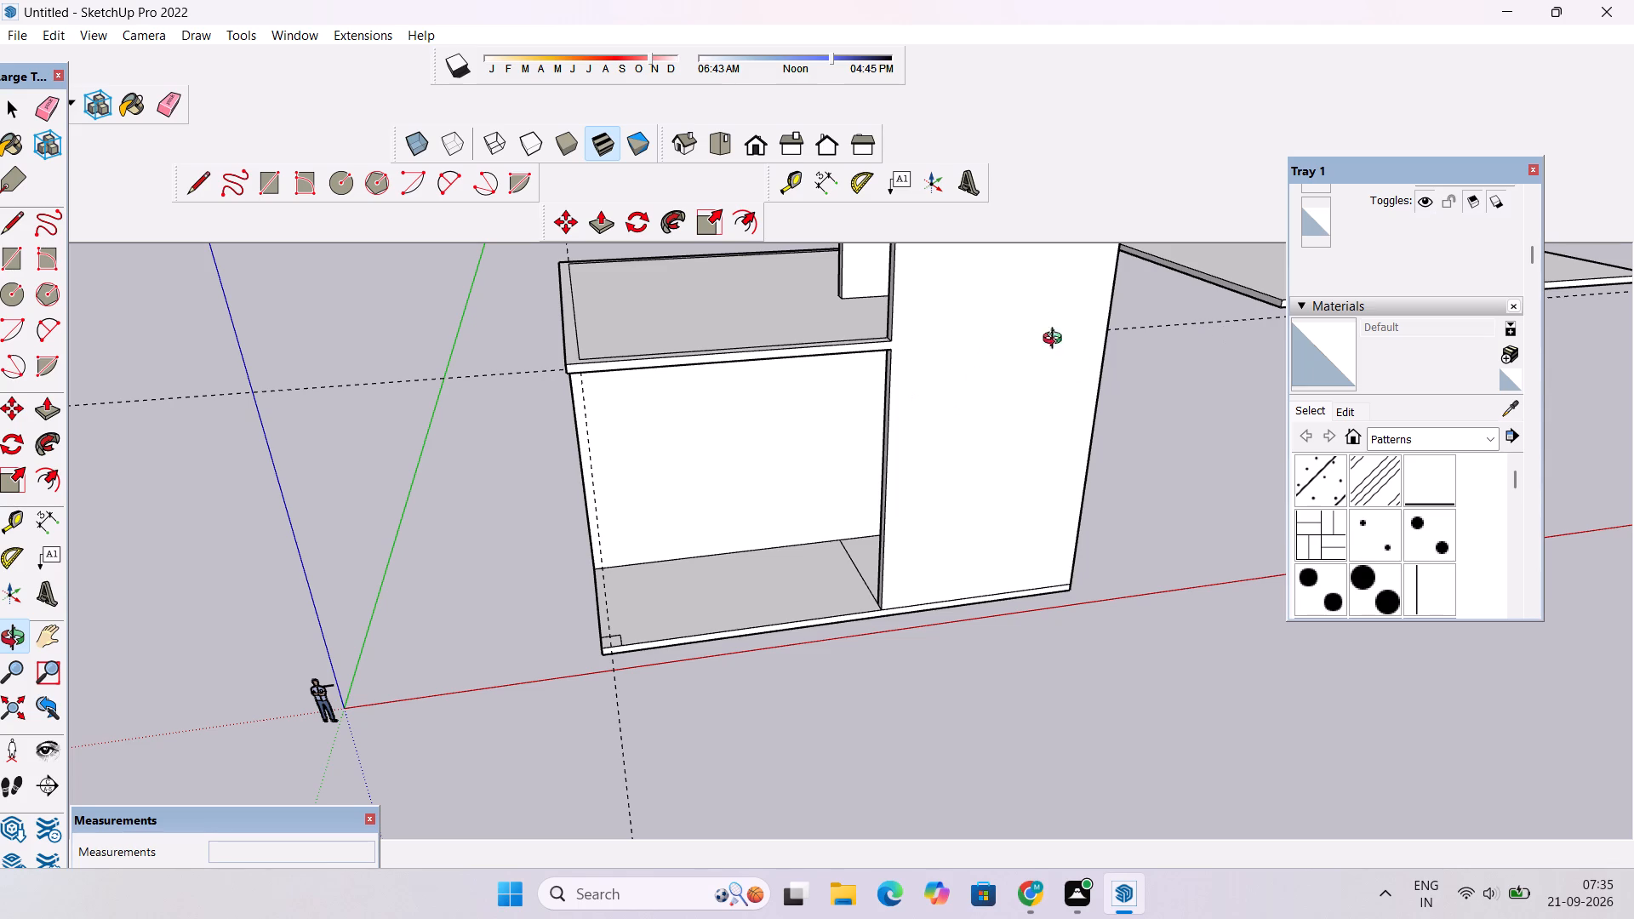
scroll(1027, 379, "down", 4)
left_click_drag(1051, 481, 974, 437)
left_click_drag(814, 484, 814, 262)
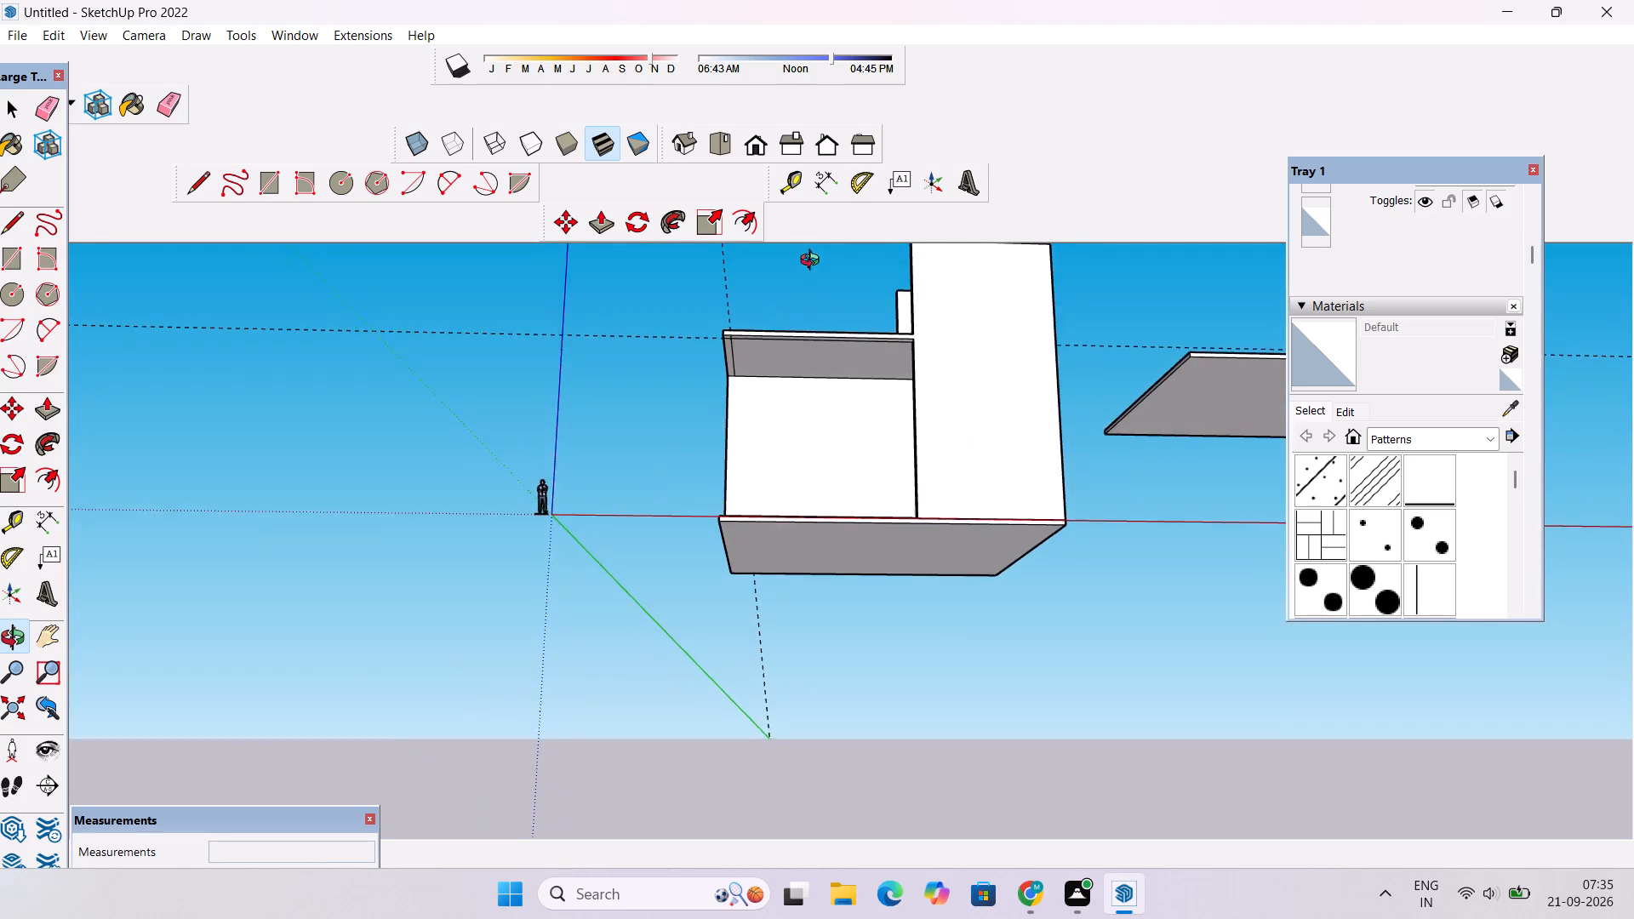
left_click_drag(814, 262, 814, 257)
left_click_drag(824, 350, 837, 398)
left_click_drag(835, 392, 874, 551, "shift")
scroll(866, 498, "up", 8)
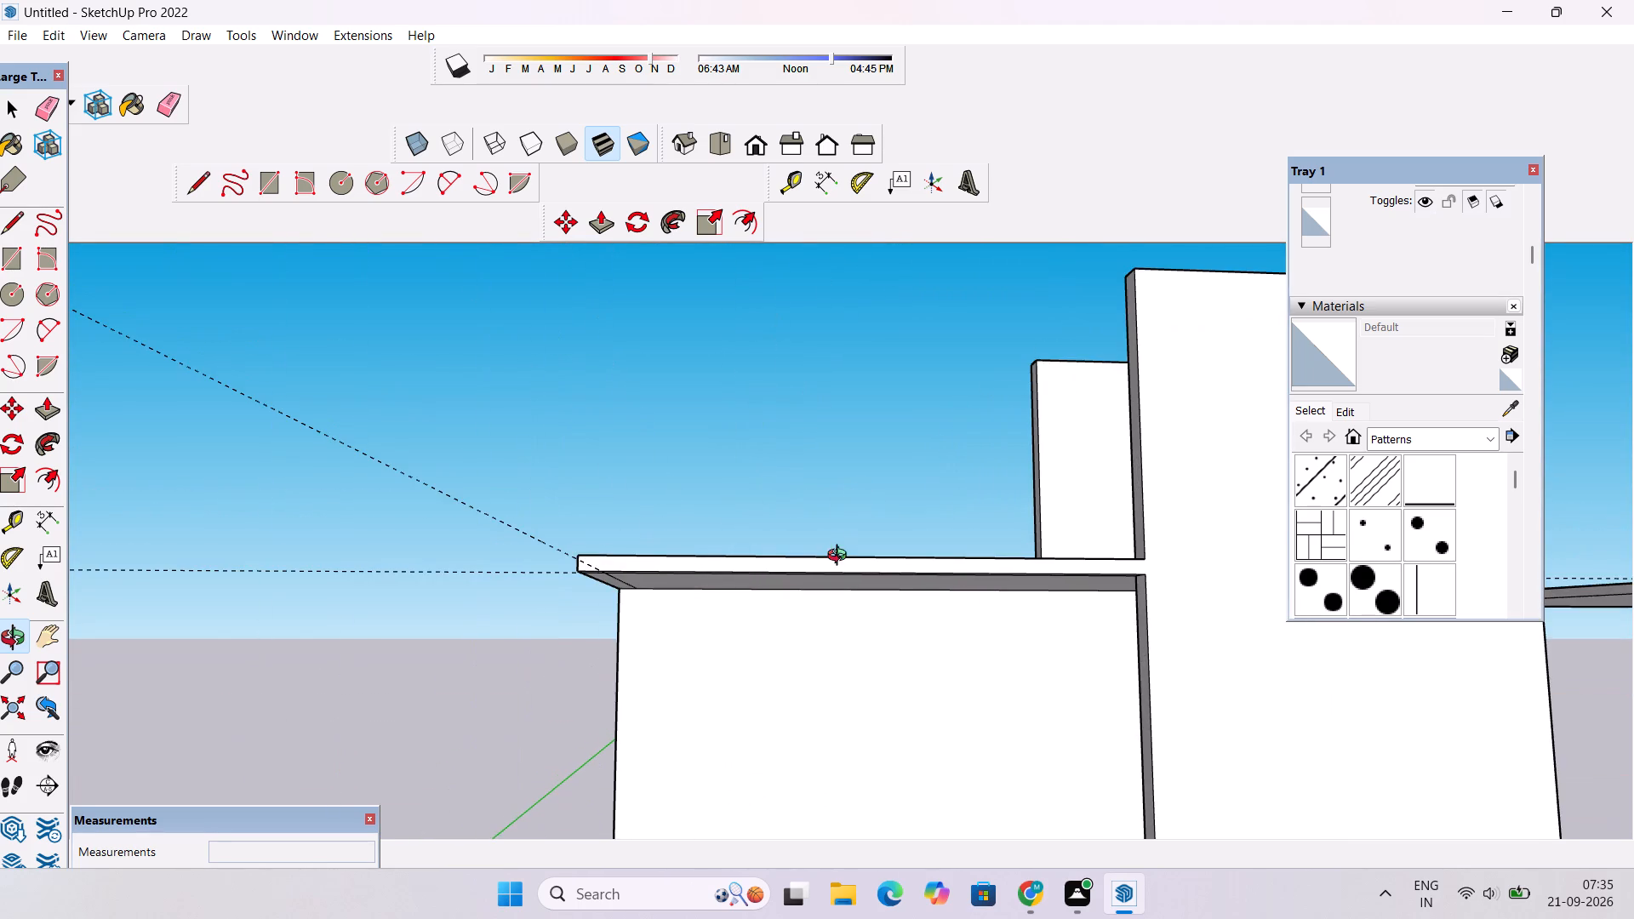
left_click_drag(841, 557, 841, 410)
key("e")
left_click_drag(435, 397, 437, 416)
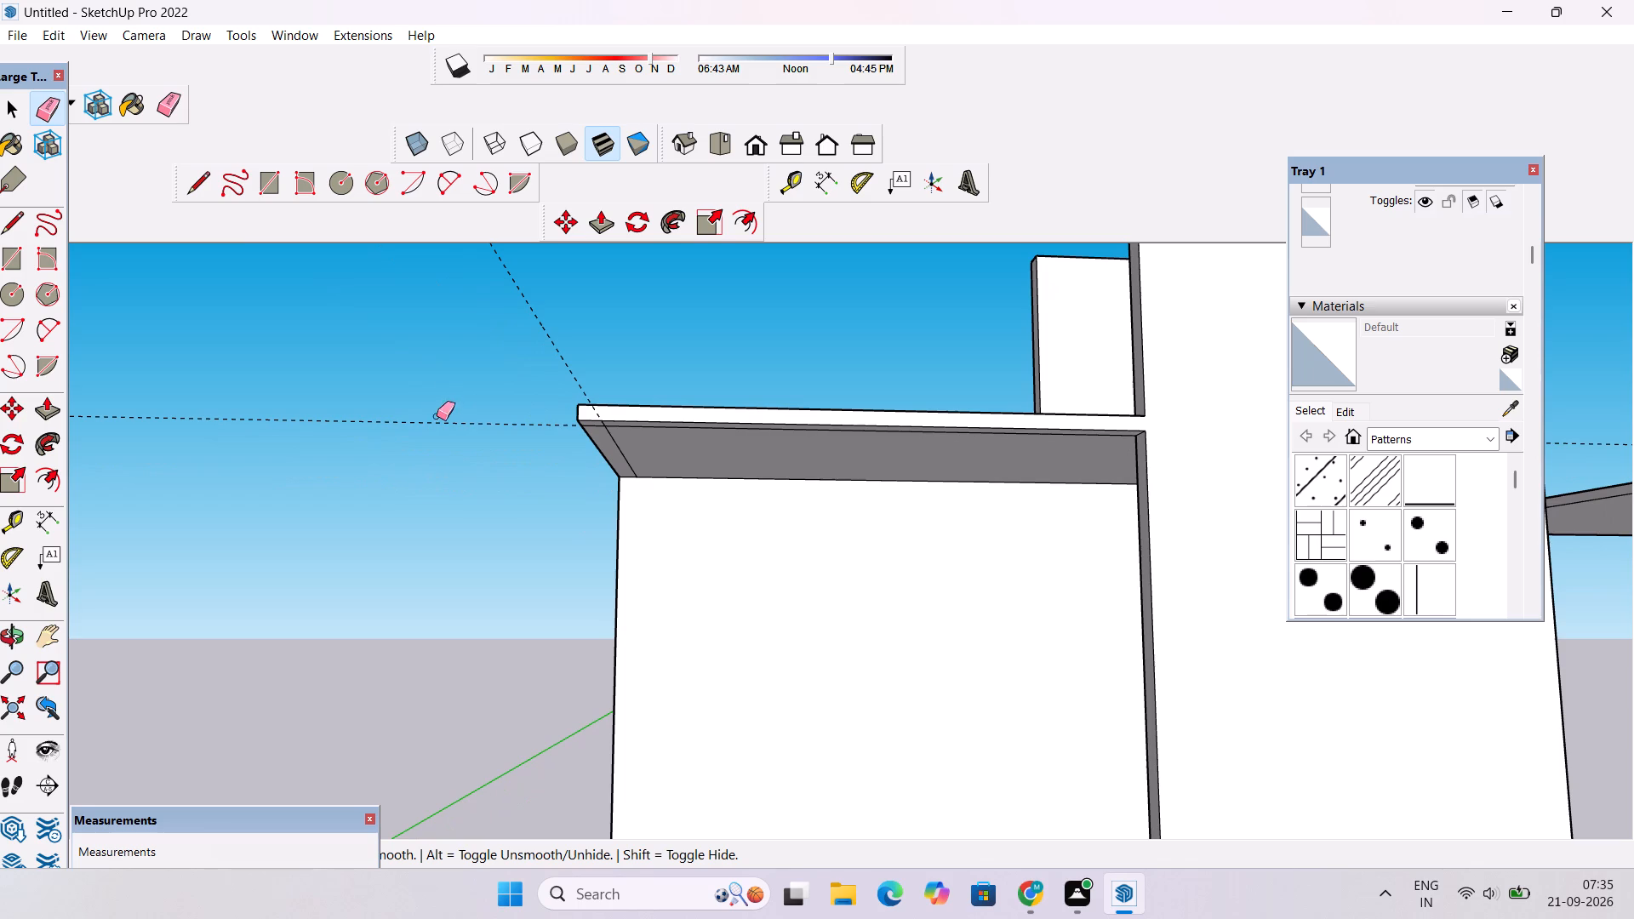
left_click_drag(437, 416, 441, 434)
left_click(542, 325)
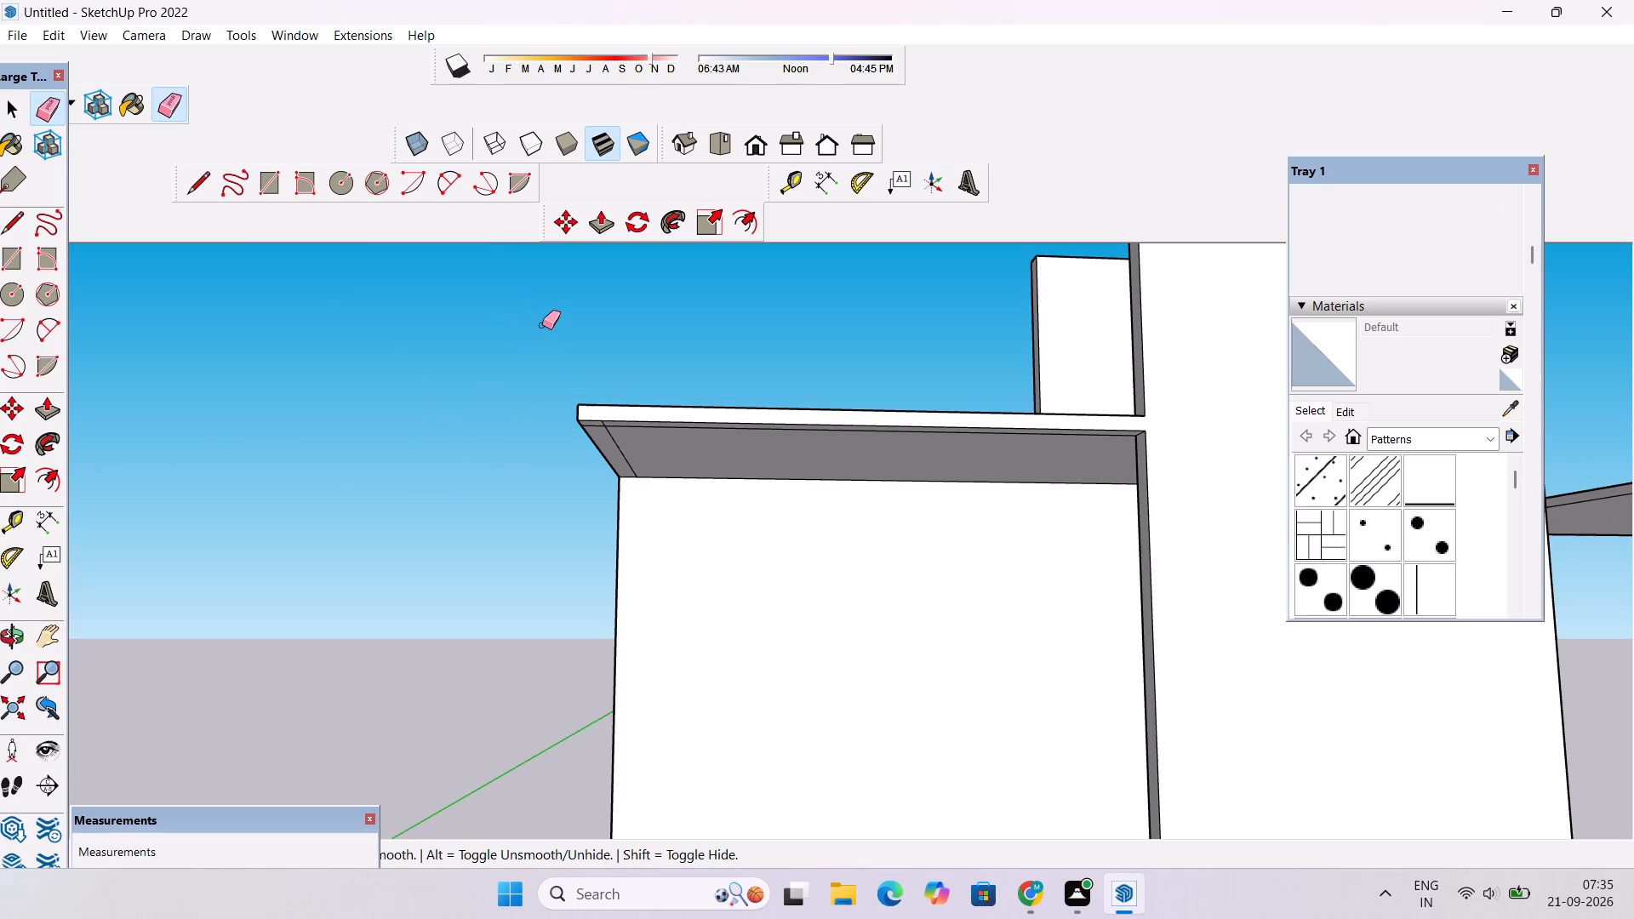
Examine the porch roof, its edge strips and the adjoining upper walls from below, from above and from the front.
key("o")
left_click_drag(556, 320, 585, 400)
scroll(586, 390, "down", 4)
left_click_drag(637, 505, 631, 393, "shift")
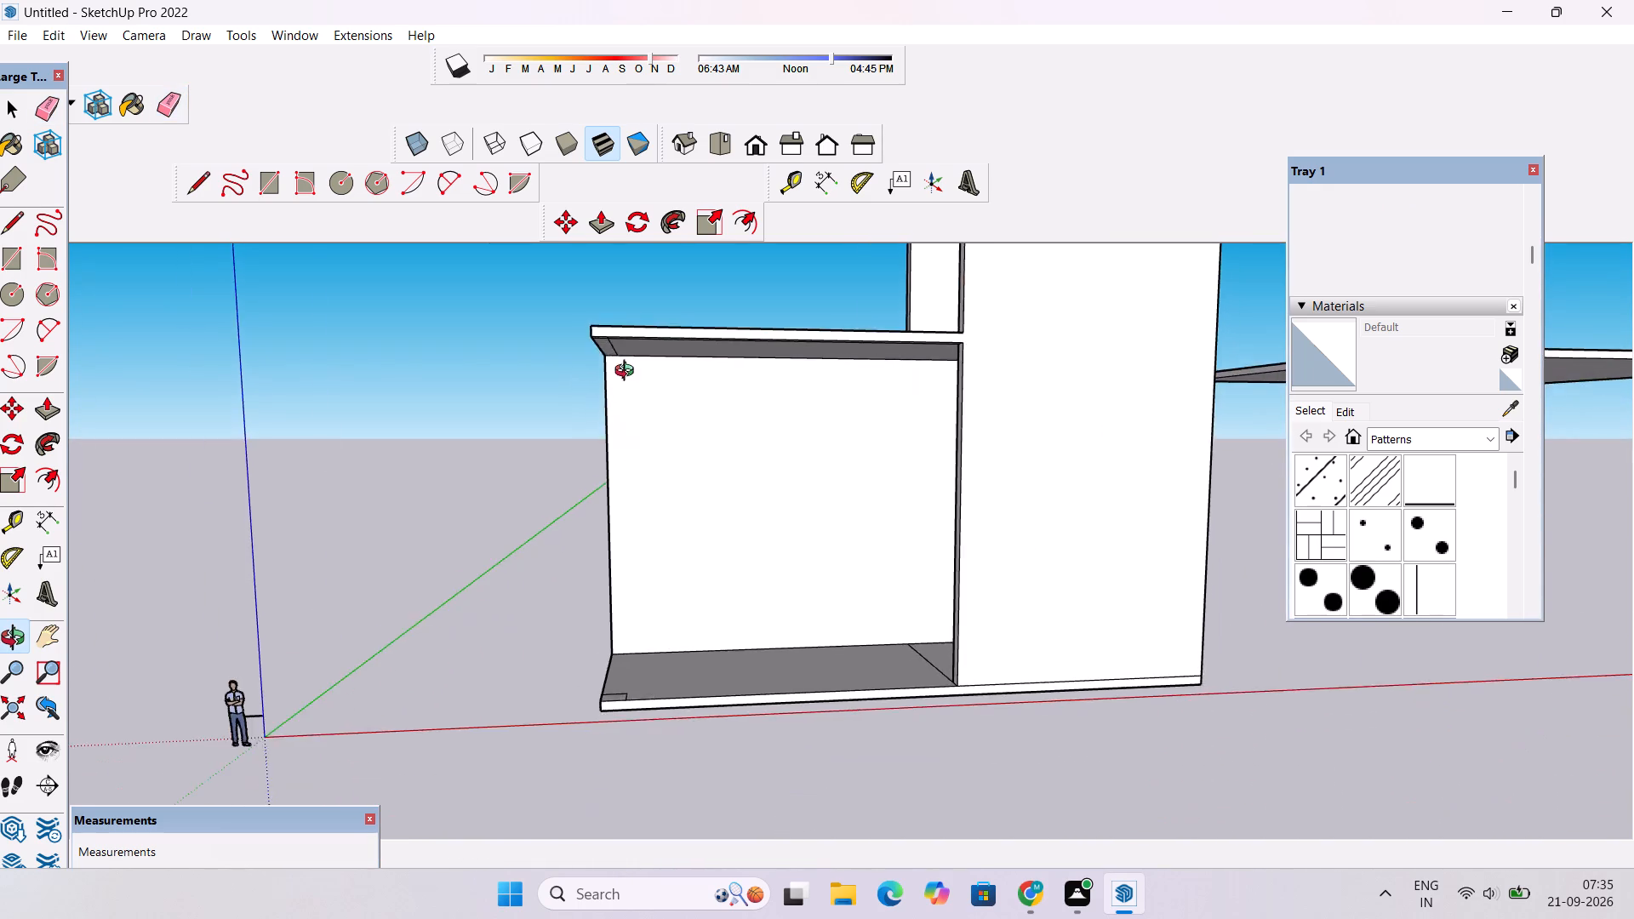
scroll(626, 370, "down", 6)
left_click_drag(626, 390, 545, 399)
left_click_drag(556, 412, 593, 255)
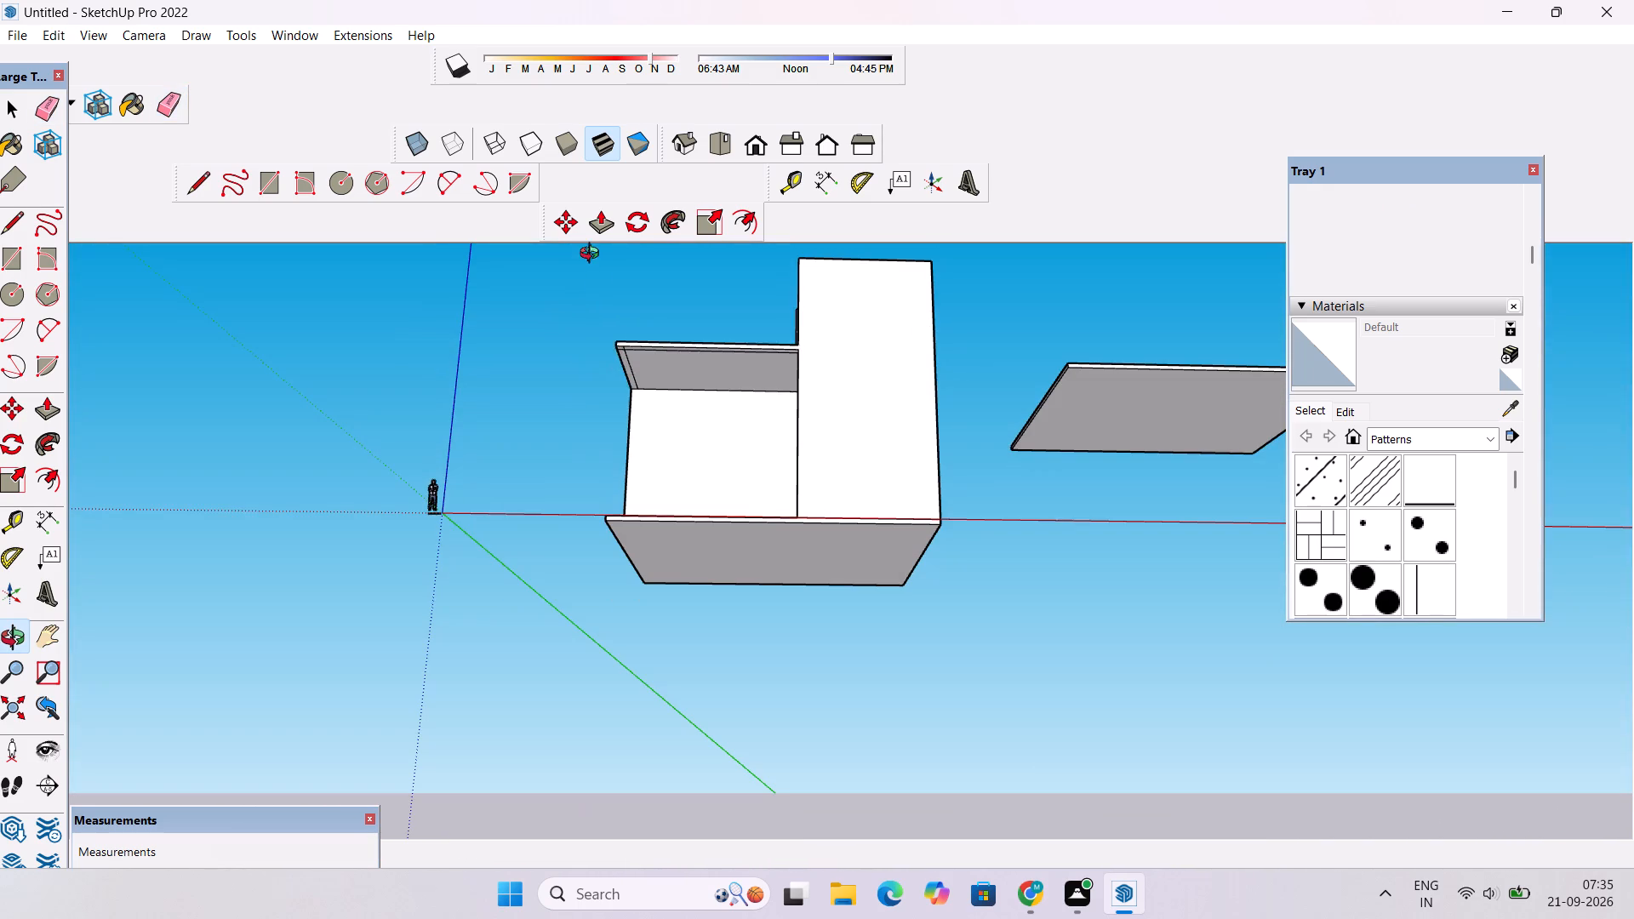
left_click_drag(625, 353, 627, 431, "shift")
scroll(627, 431, "up", 2)
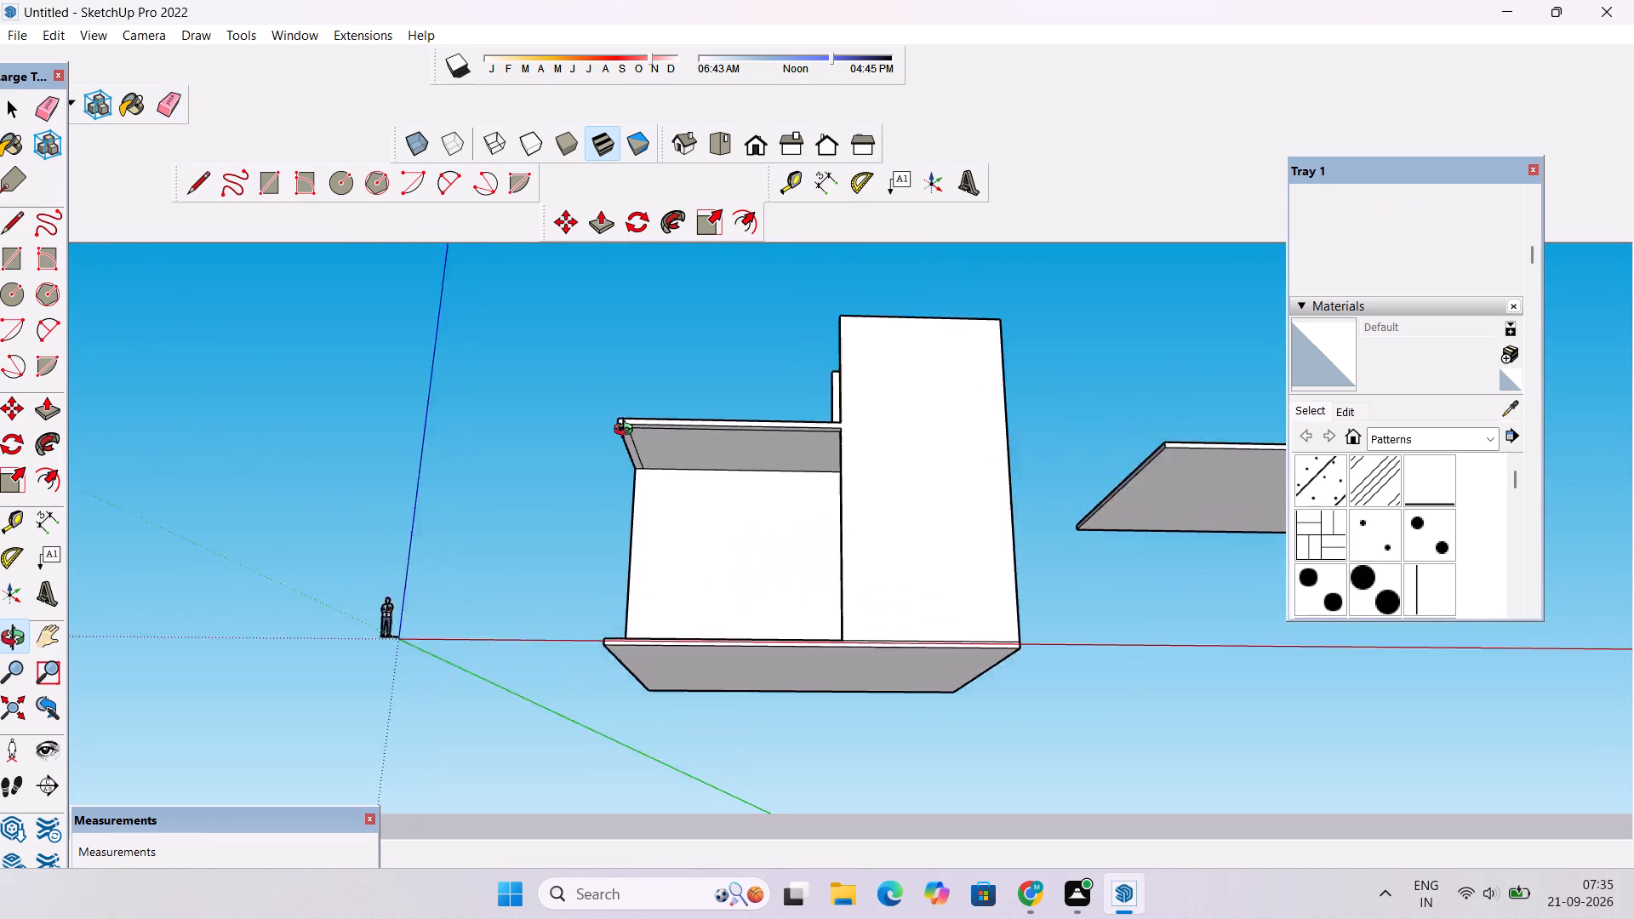
scroll(627, 431, "up", 2)
scroll(746, 410, "up", 6)
left_click_drag(756, 382, 763, 687)
scroll(757, 535, "down", 1)
left_click_drag(714, 551, 713, 666)
left_click_drag(726, 641, 723, 785)
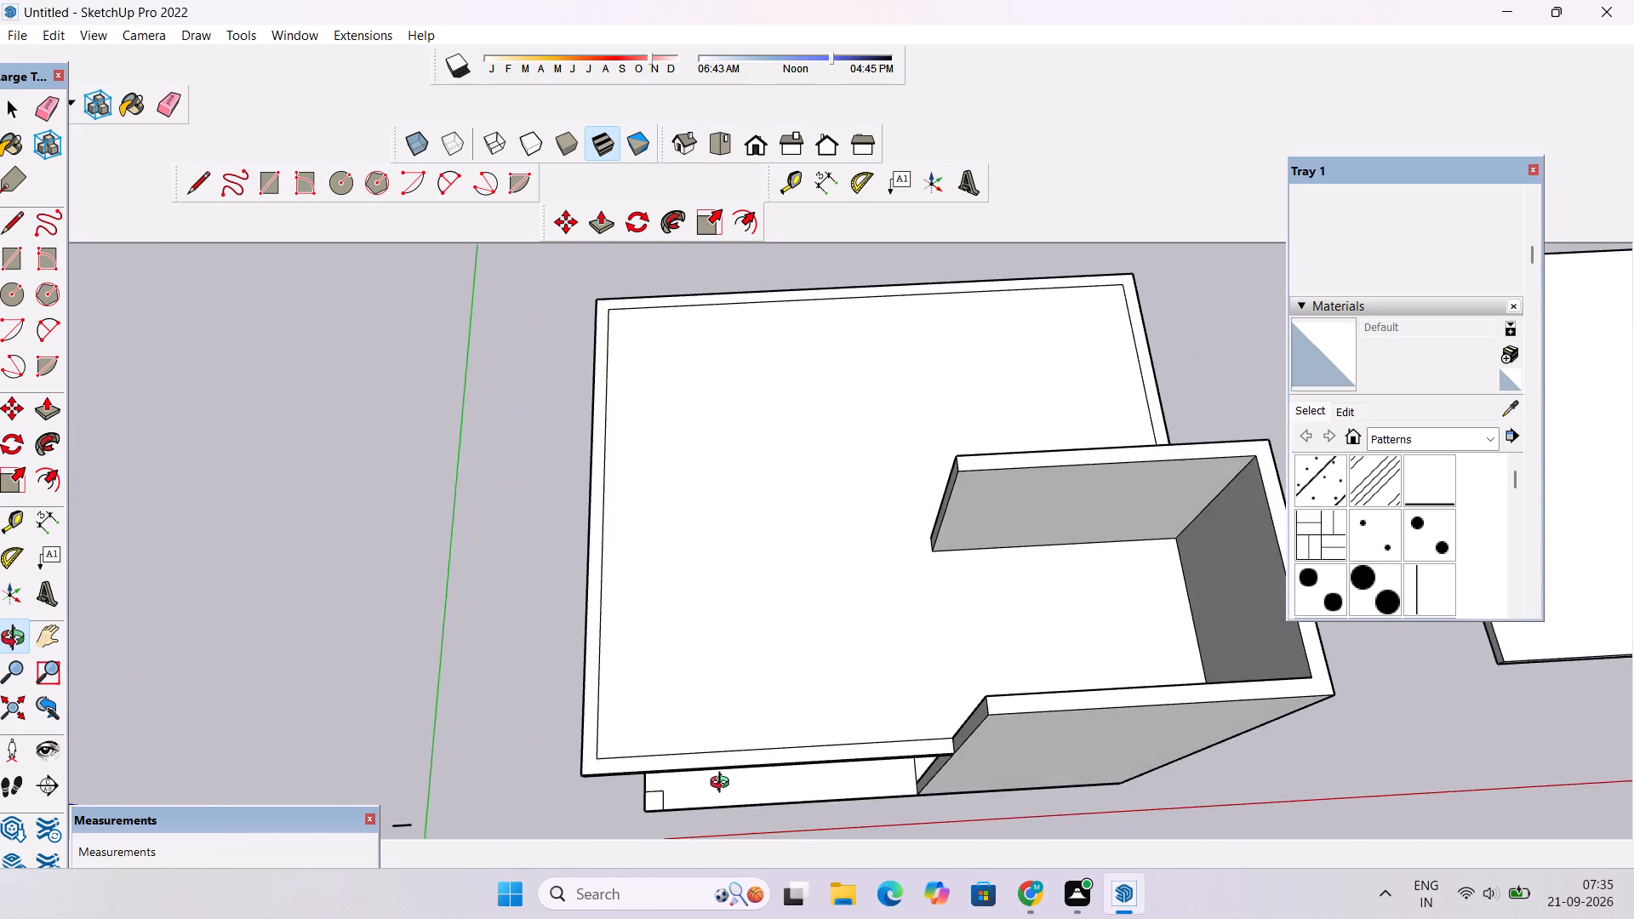
left_click_drag(723, 785, 723, 785)
scroll(752, 776, "up", 3)
left_click_drag(766, 764, 756, 682, "shift")
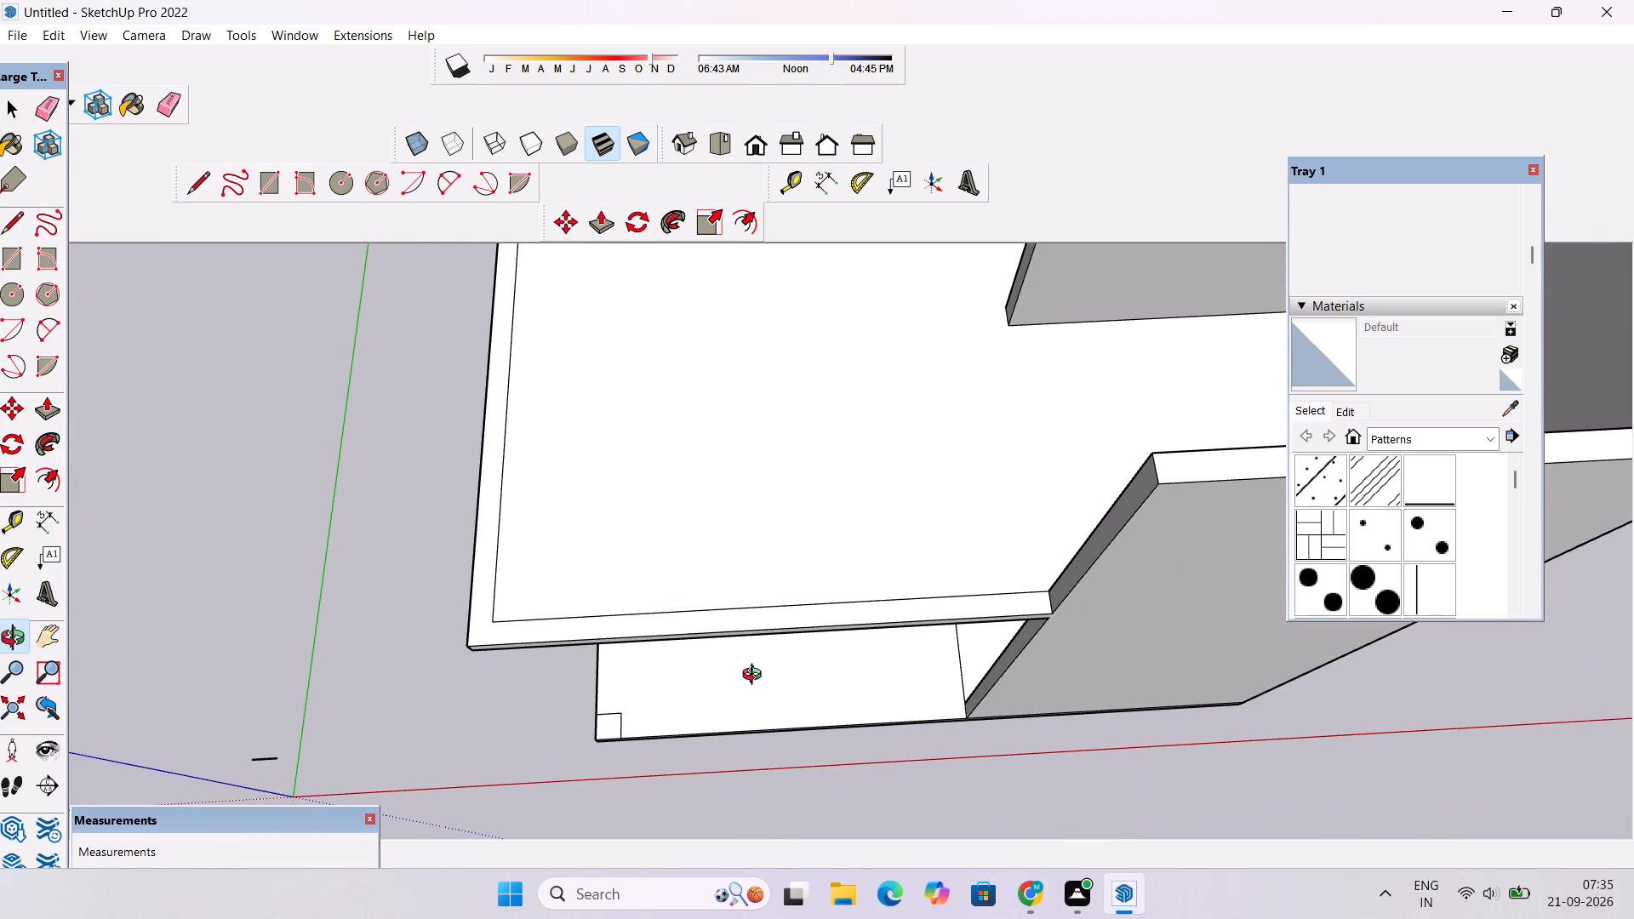
left_click_drag(756, 676, 826, 730, "shift")
scroll(826, 718, "down", 4)
left_click_drag(814, 719, 586, 716, "shift")
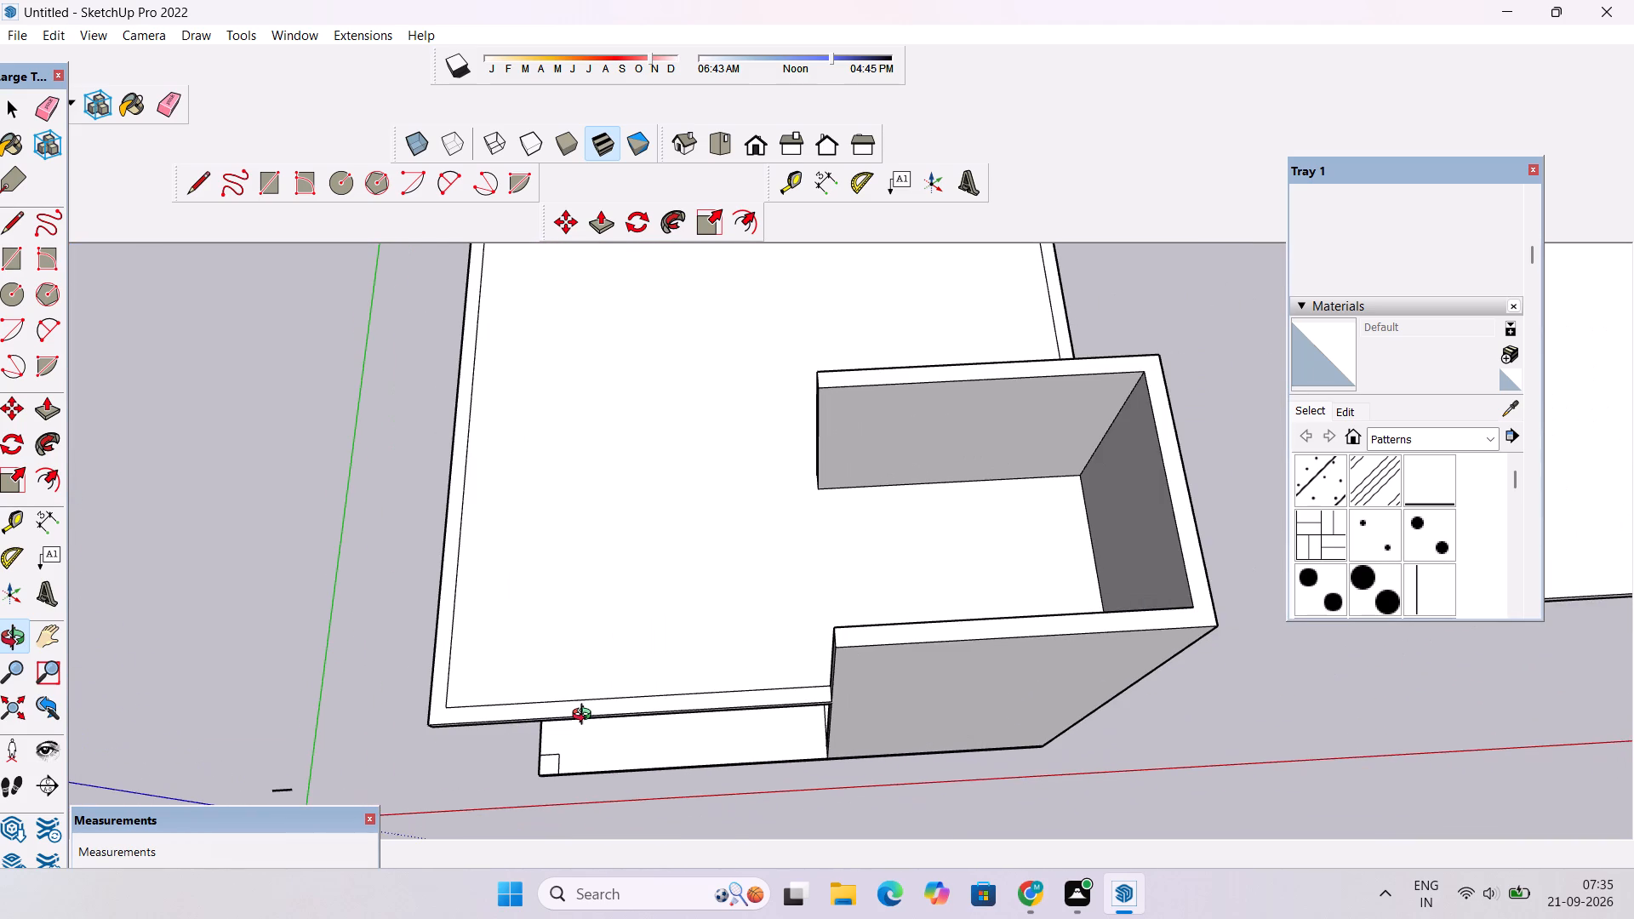
left_click_drag(610, 788, 619, 651)
scroll(620, 650, "down", 4)
left_click_drag(688, 585, 694, 606)
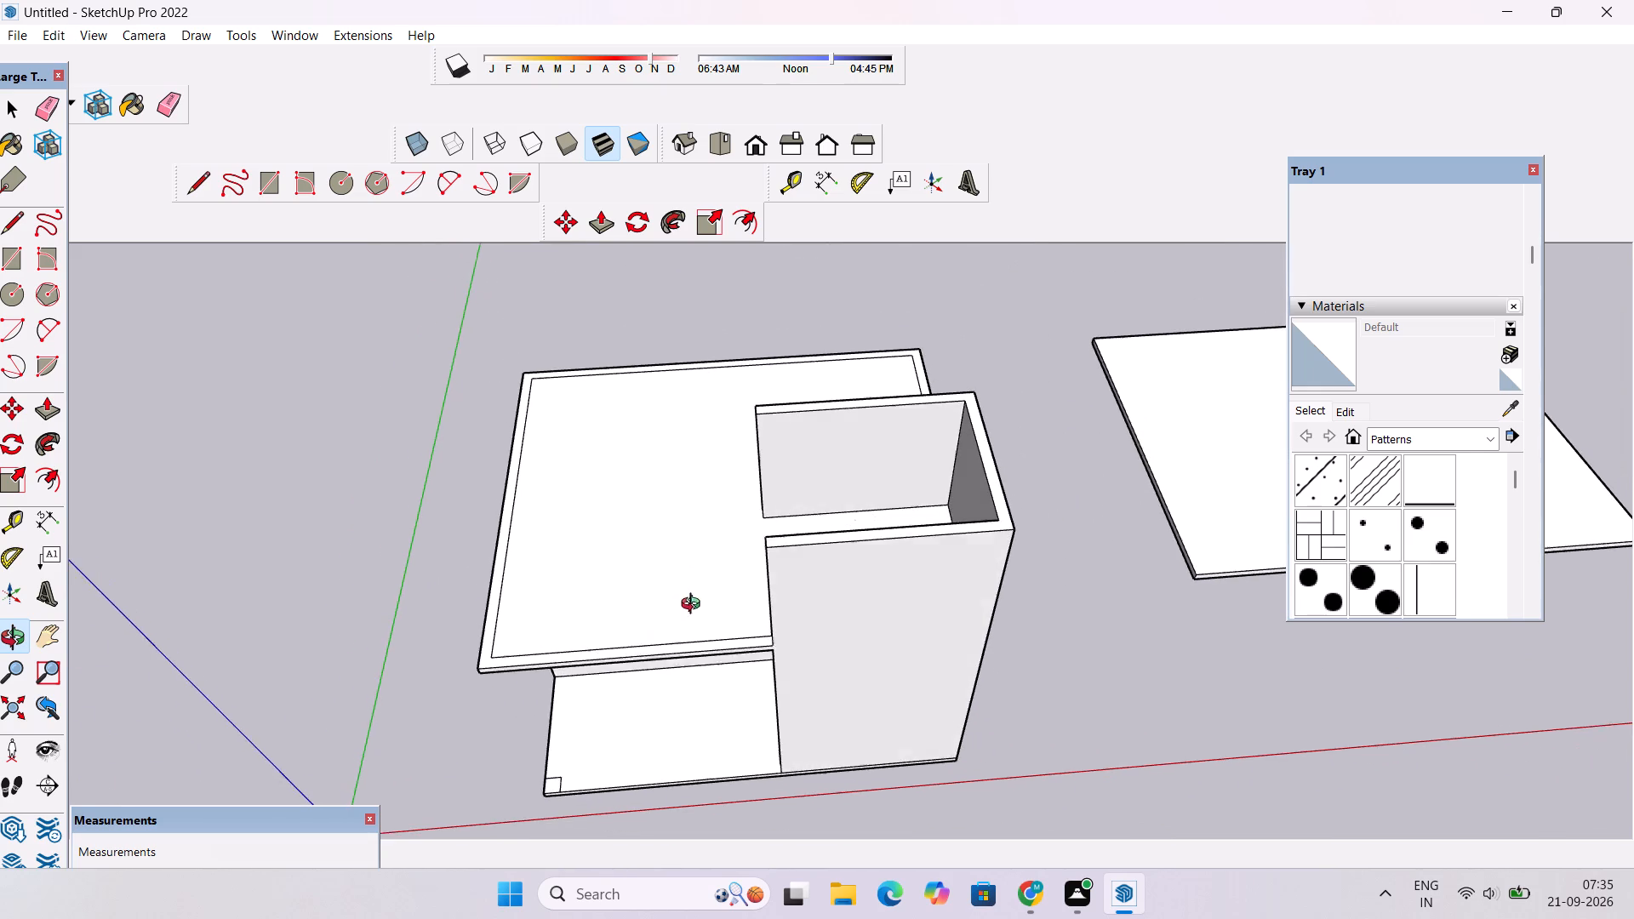
left_click_drag(694, 606, 697, 622)
left_click_drag(702, 658, 678, 636)
left_click_drag(676, 631, 744, 677, "shift")
left_click_drag(744, 723, 734, 642)
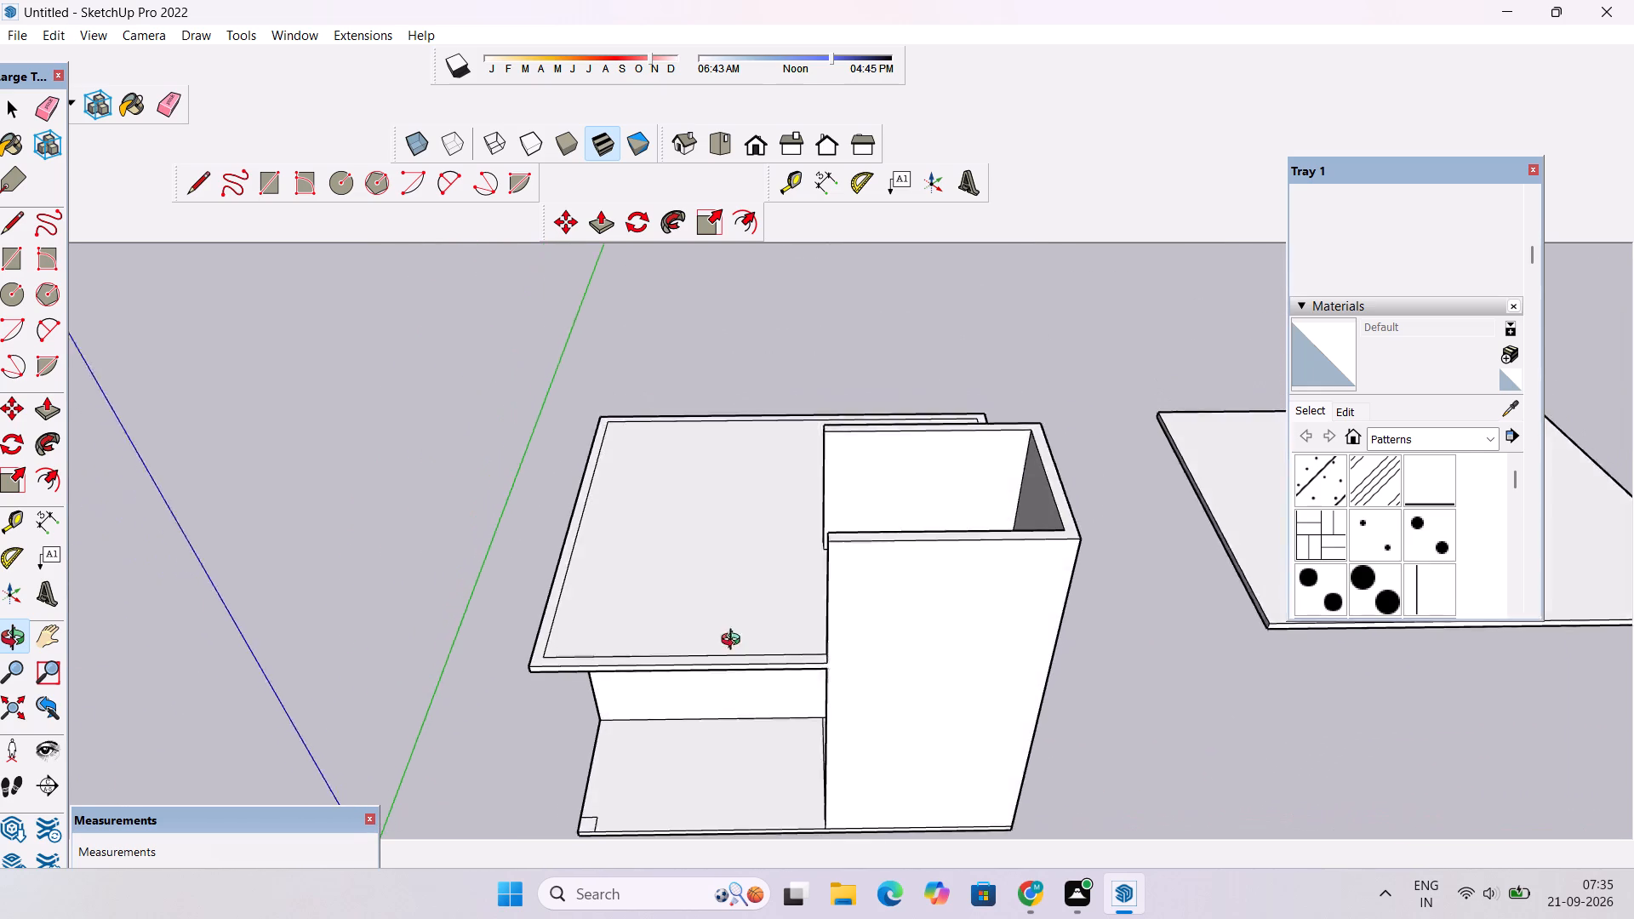
Push/Pull the border strip on the roof's top surface upward about 11' 3" as a parapet.
left_click_drag(734, 642, 734, 601)
left_click_drag(734, 601, 791, 750, "shift")
left_click_drag(793, 773, 763, 639)
left_click_drag(774, 689, 774, 643, "shift")
key("p")
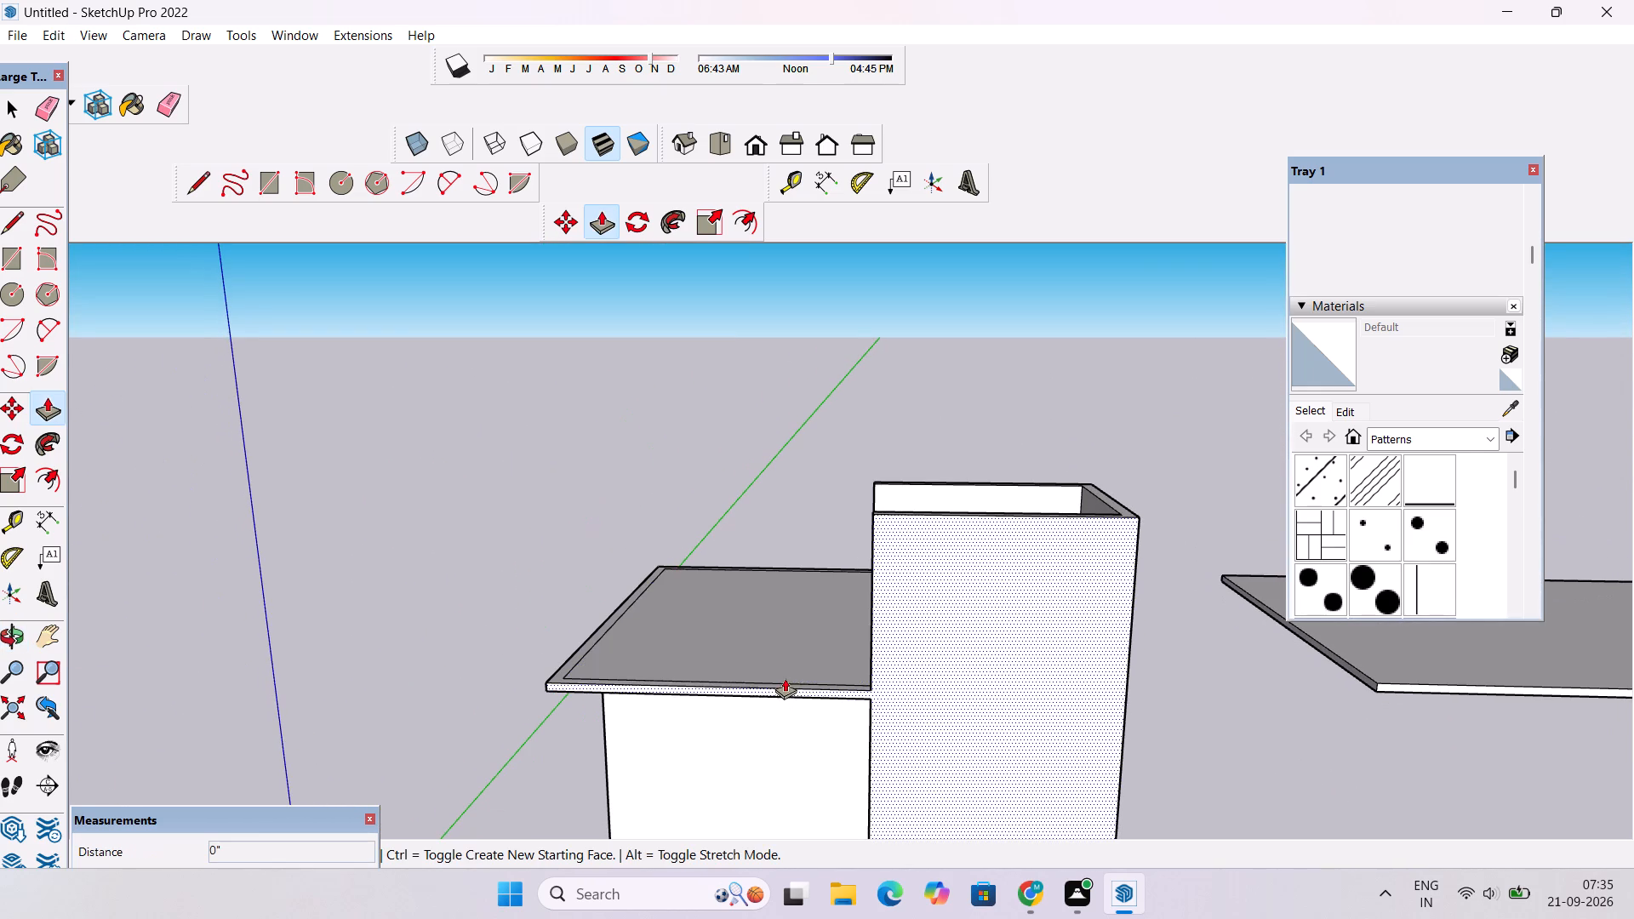
left_click(782, 687)
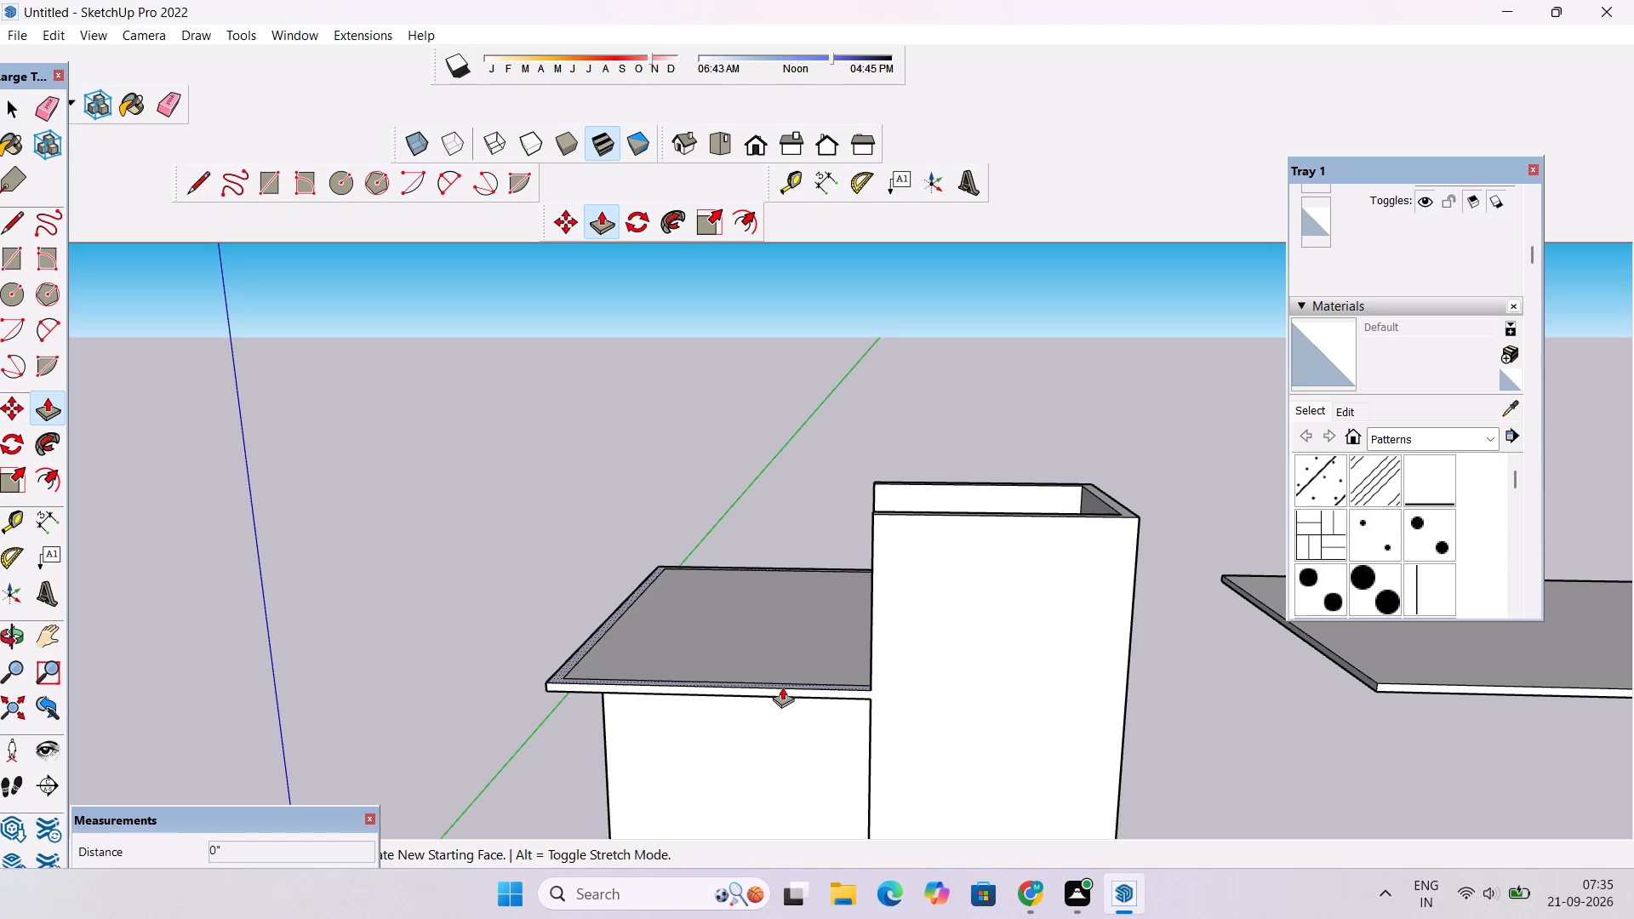
scroll(775, 649, "down", 2)
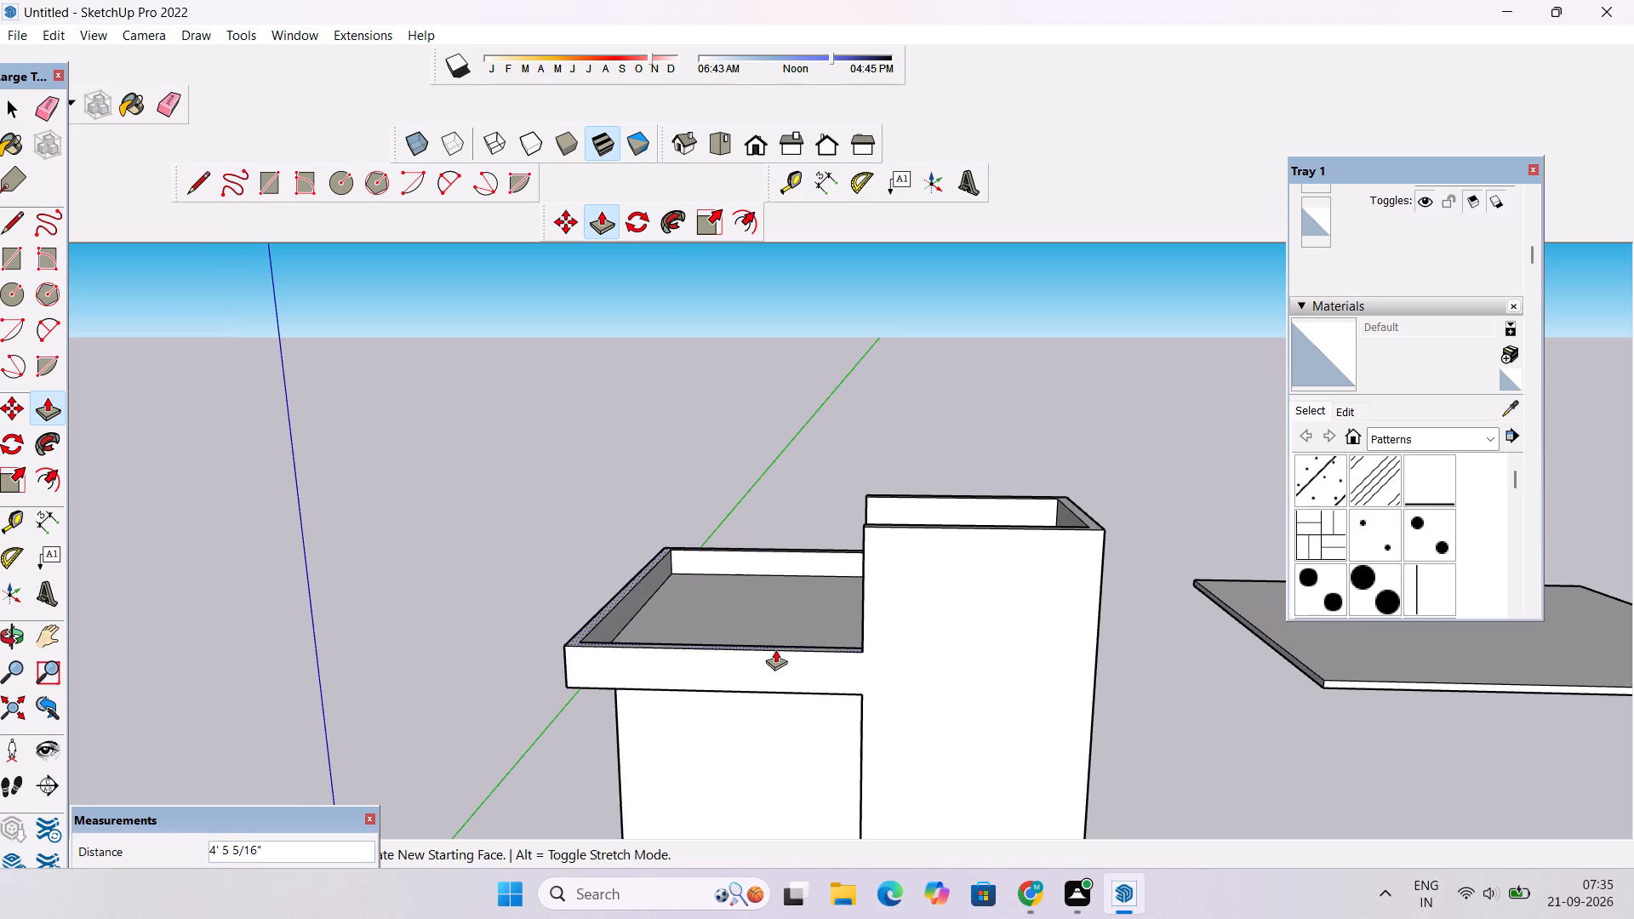
scroll(775, 649, "down", 4)
scroll(775, 629, "up", 1)
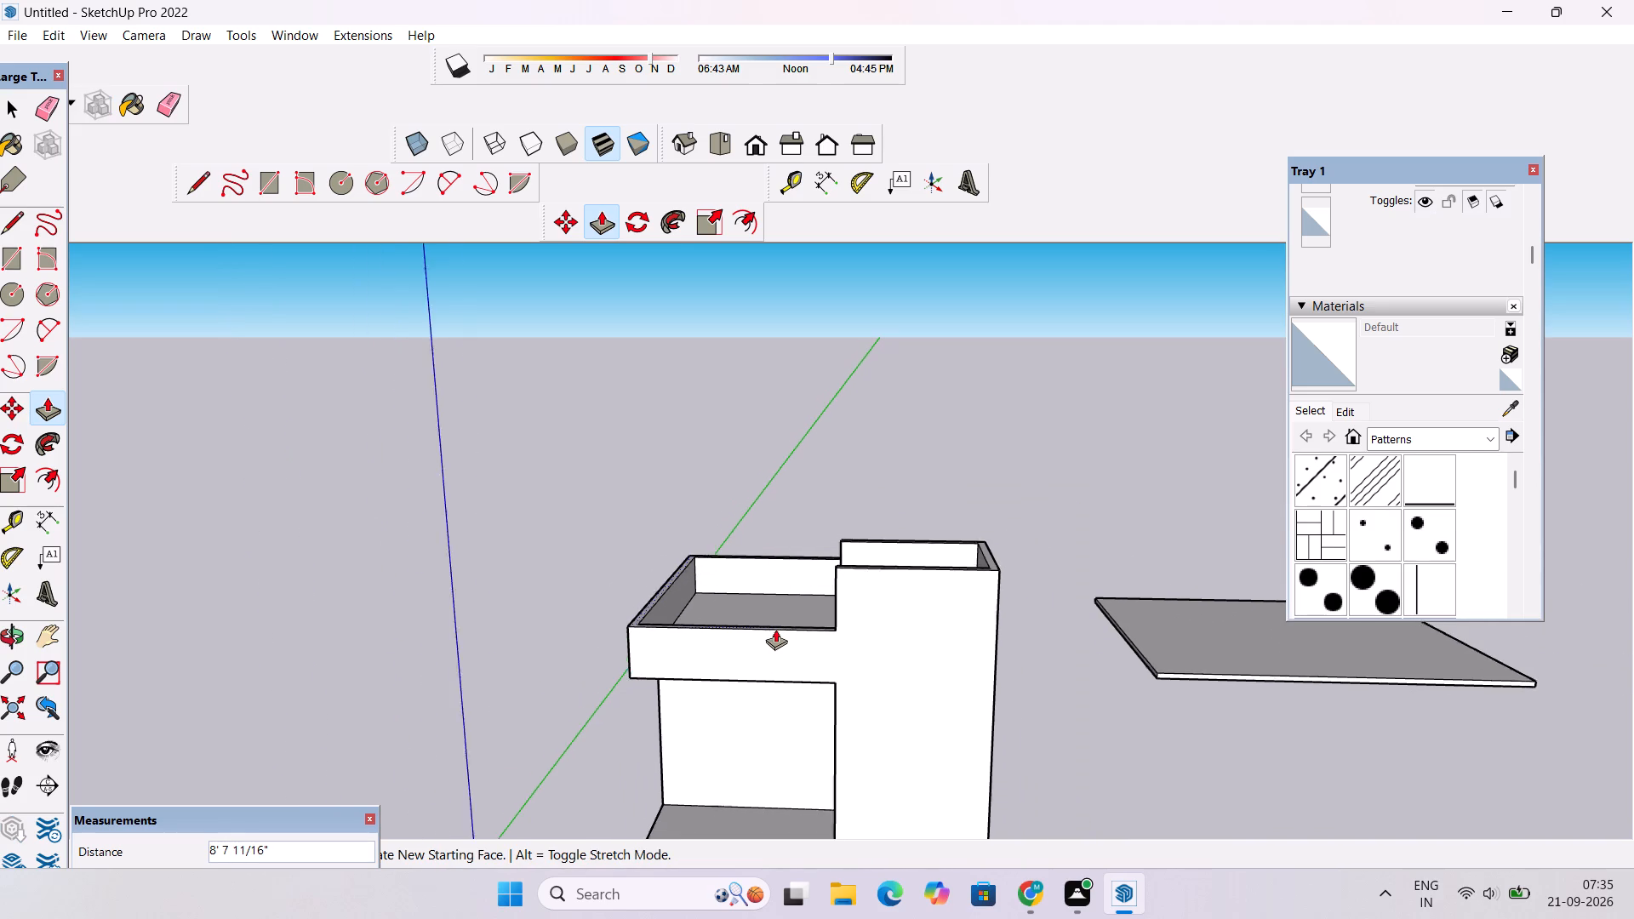
scroll(775, 629, "up", 1)
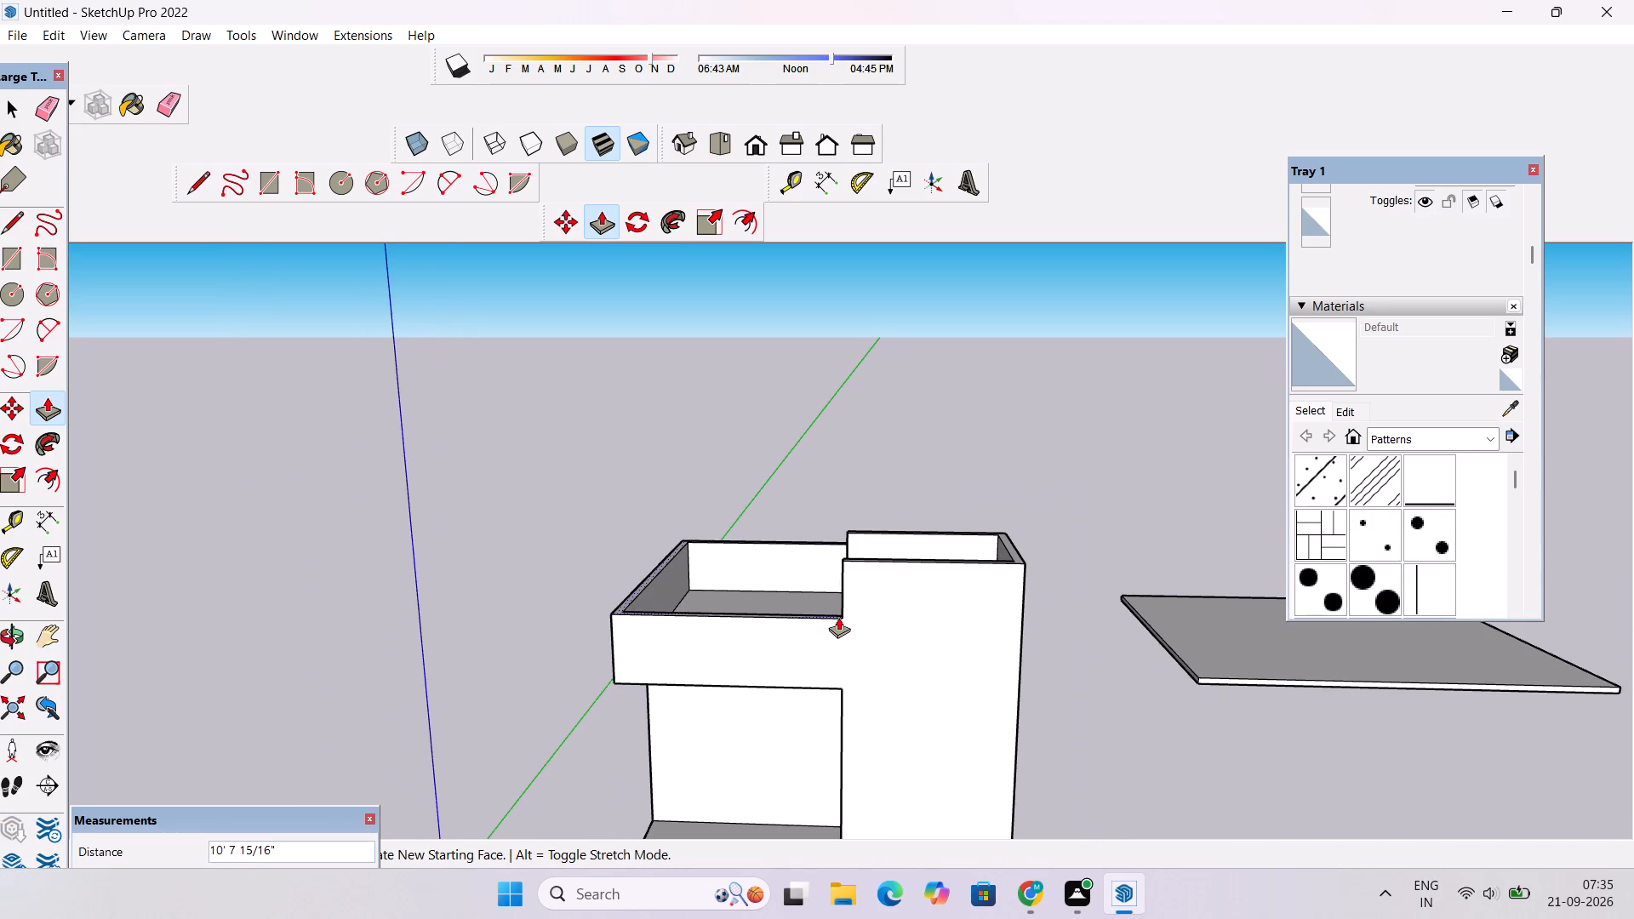
left_click(843, 614)
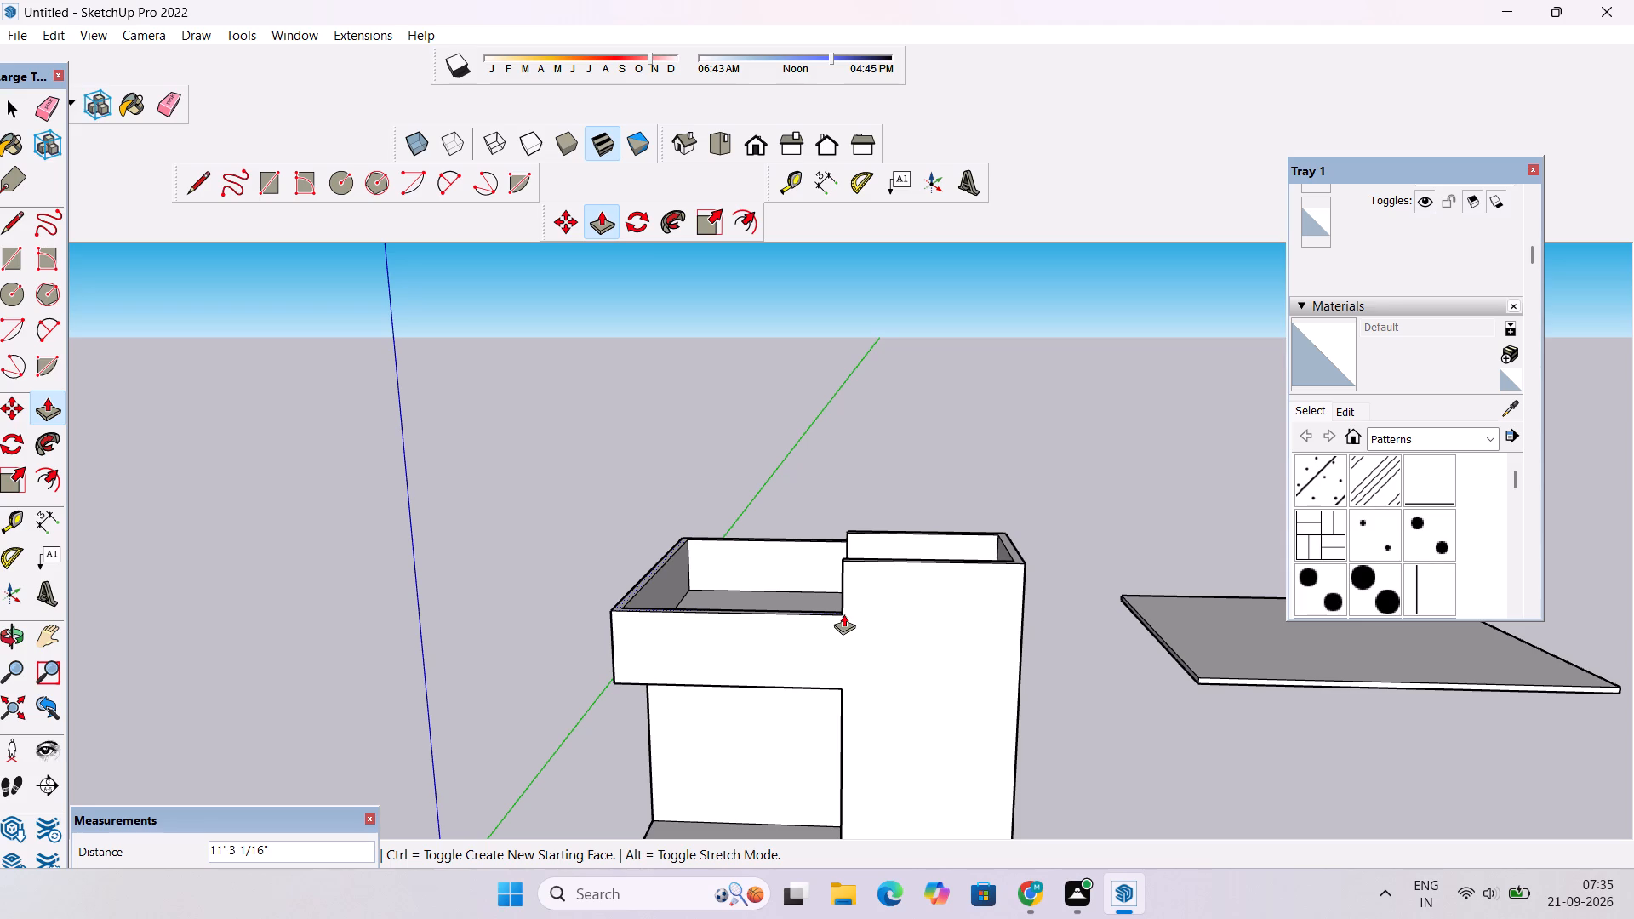
Examine the raised parapet and the whole building from all sides, including the porch recess beneath the roof.
key("o")
scroll(844, 613, "down", 5)
left_click_drag(848, 608, 1369, 620)
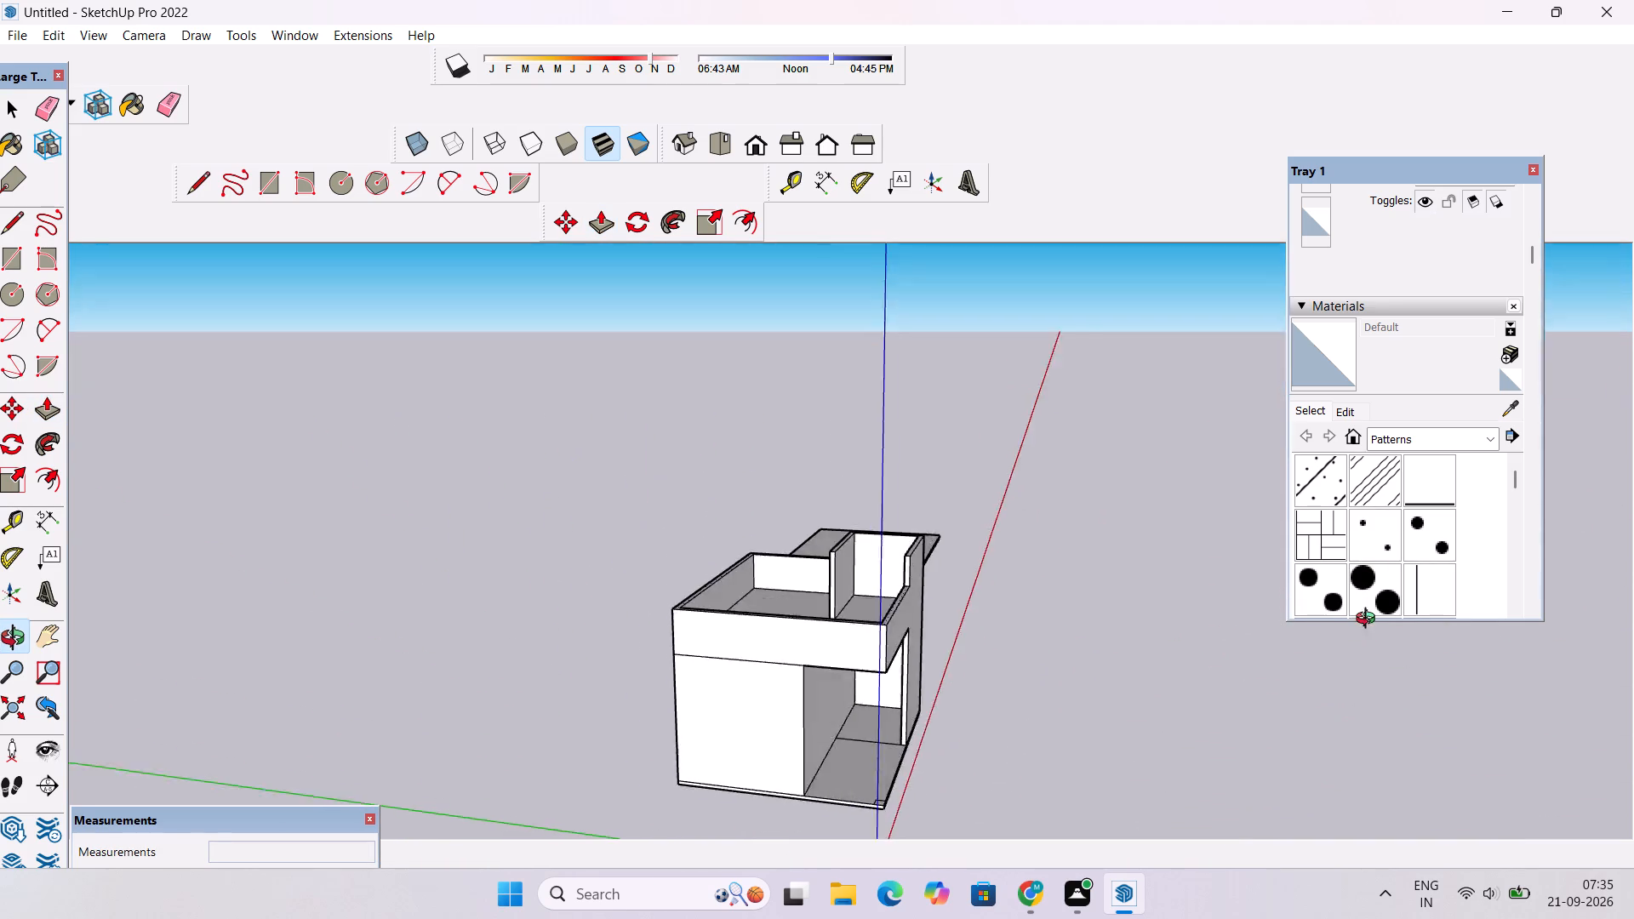
left_click_drag(1369, 620, 794, 536)
scroll(794, 551, "up", 4)
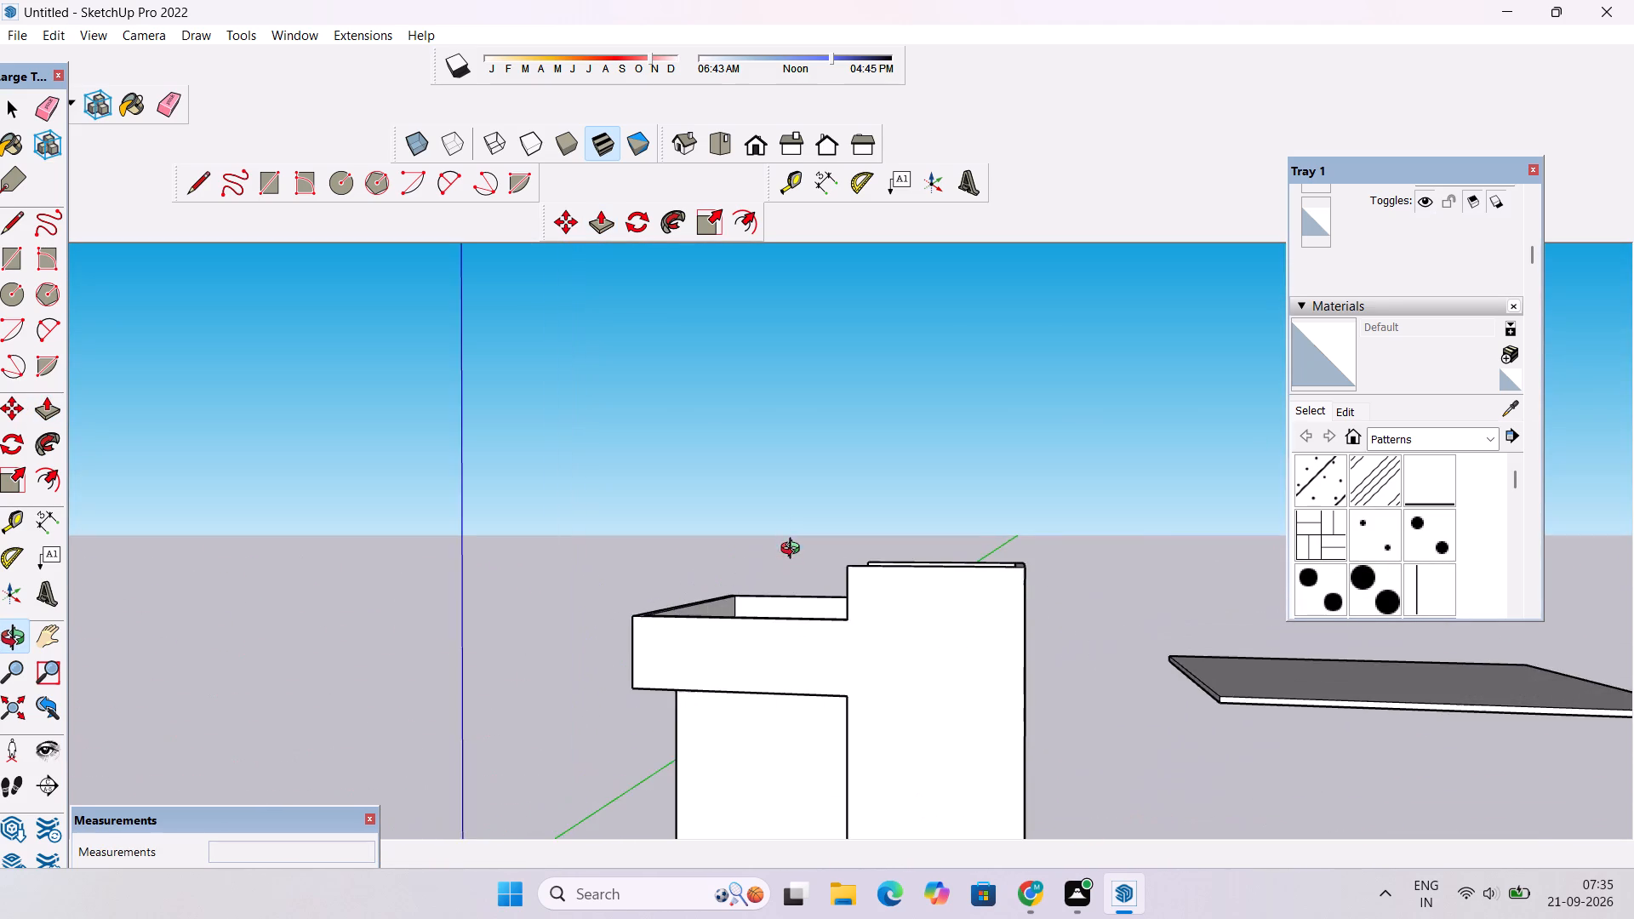
left_click_drag(1221, 630, 831, 629)
scroll(826, 588, "down", 7)
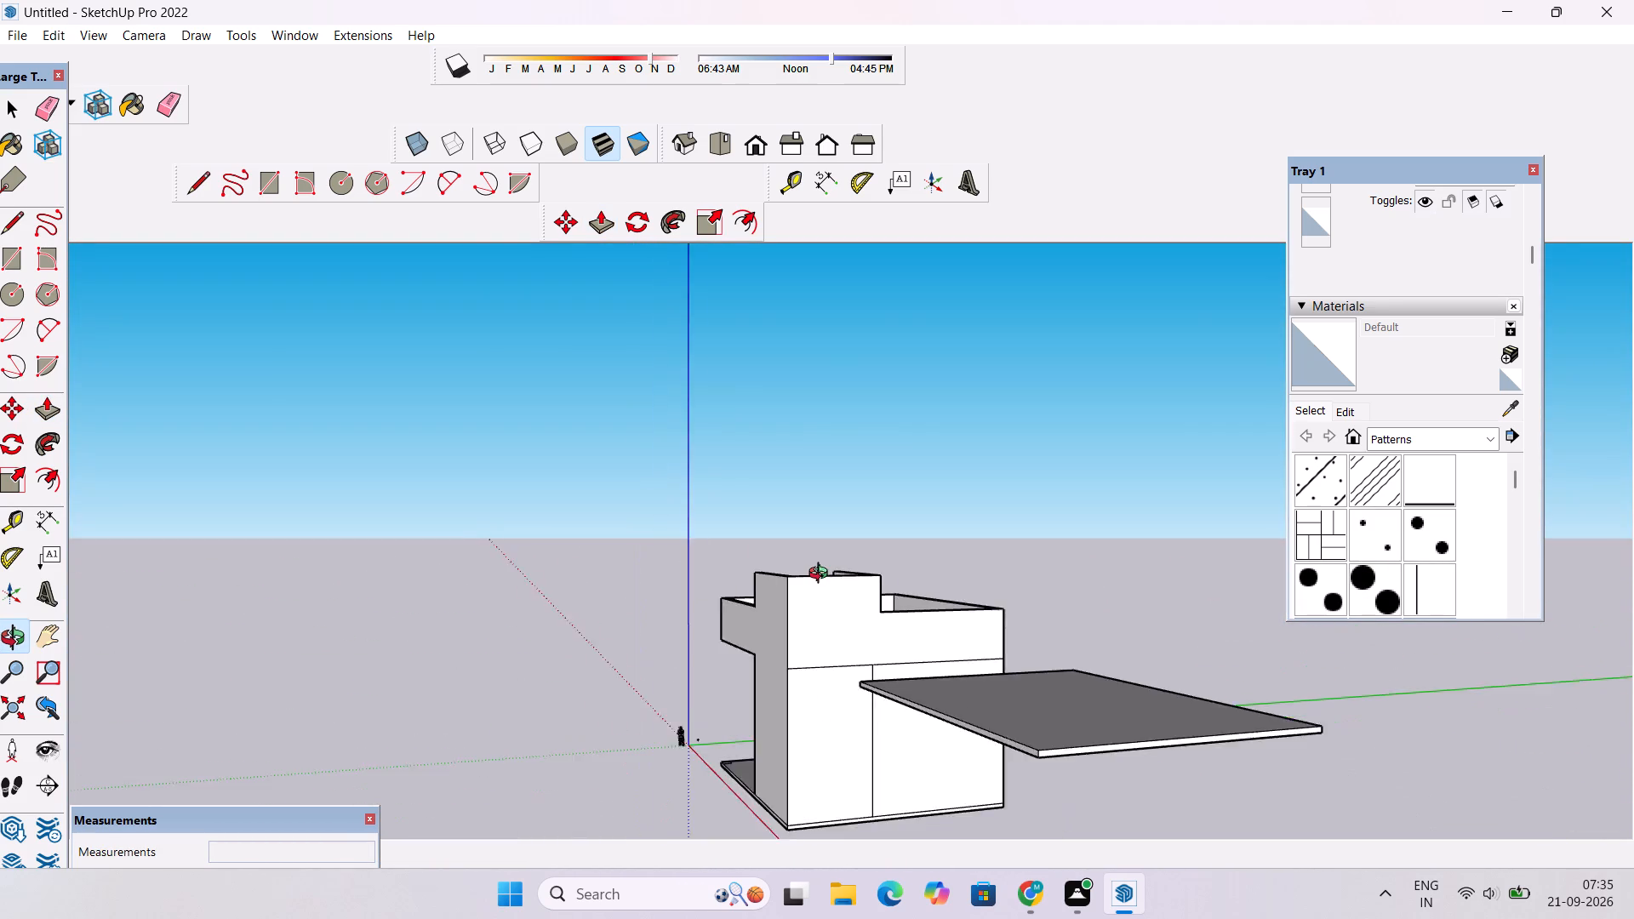
scroll(822, 575, "down", 3)
left_click_drag(822, 589, 1208, 645)
scroll(922, 677, "down", 1)
left_click_drag(917, 682, 887, 484, "shift")
left_click_drag(785, 517, 899, 653)
scroll(823, 534, "up", 5)
left_click_drag(702, 482, 768, 654, "shift")
left_click_drag(768, 660, 751, 506)
scroll(766, 531, "up", 2)
left_click_drag(774, 562, 809, 515, "shift")
scroll(791, 508, "up", 5, "shift")
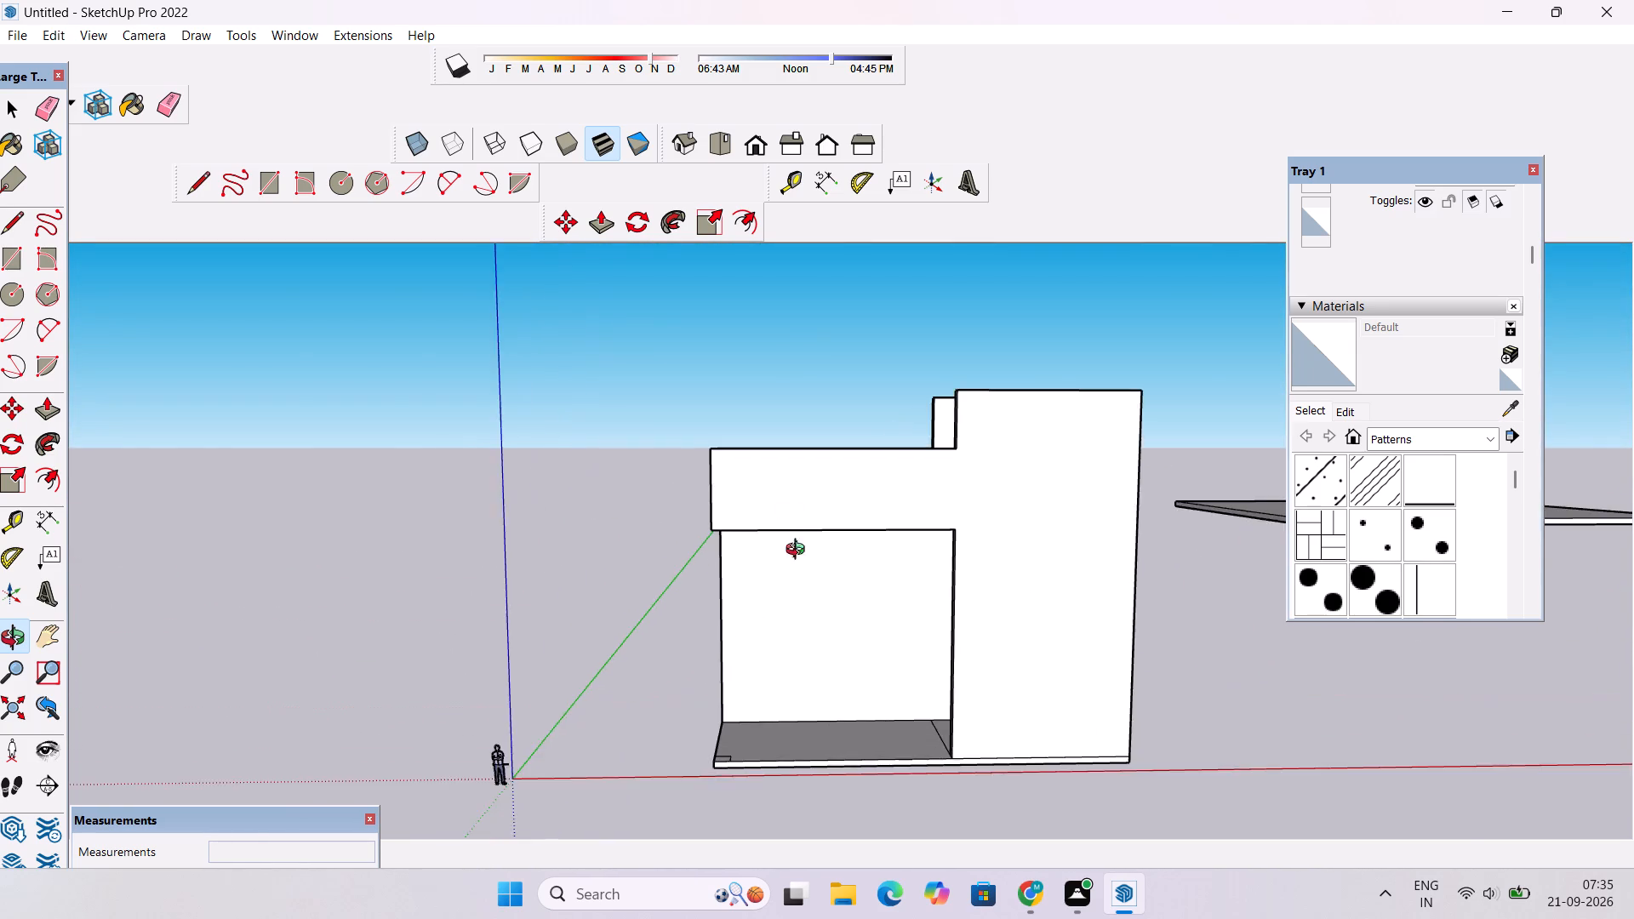
scroll(799, 551, "up", 4, "shift")
scroll(812, 597, "down", 6, "shift")
left_click_drag(860, 654, 779, 488, "shift")
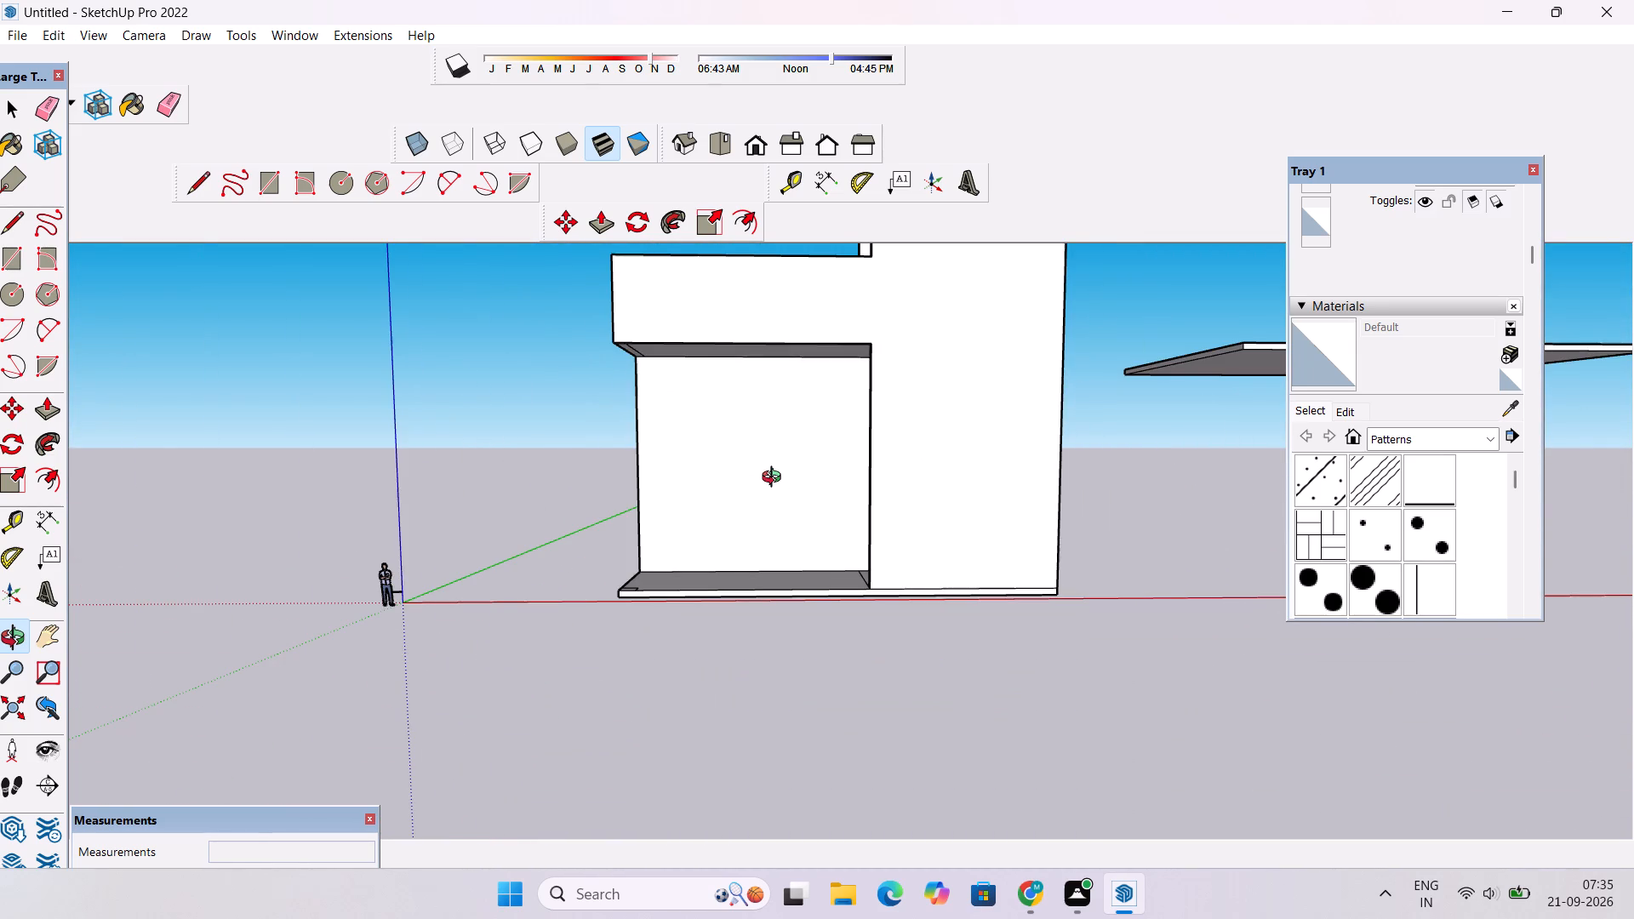
left_click_drag(757, 537, 766, 614)
scroll(747, 557, "up", 4)
left_click_drag(743, 592, 730, 516)
left_click_drag(726, 501, 776, 610, "shift")
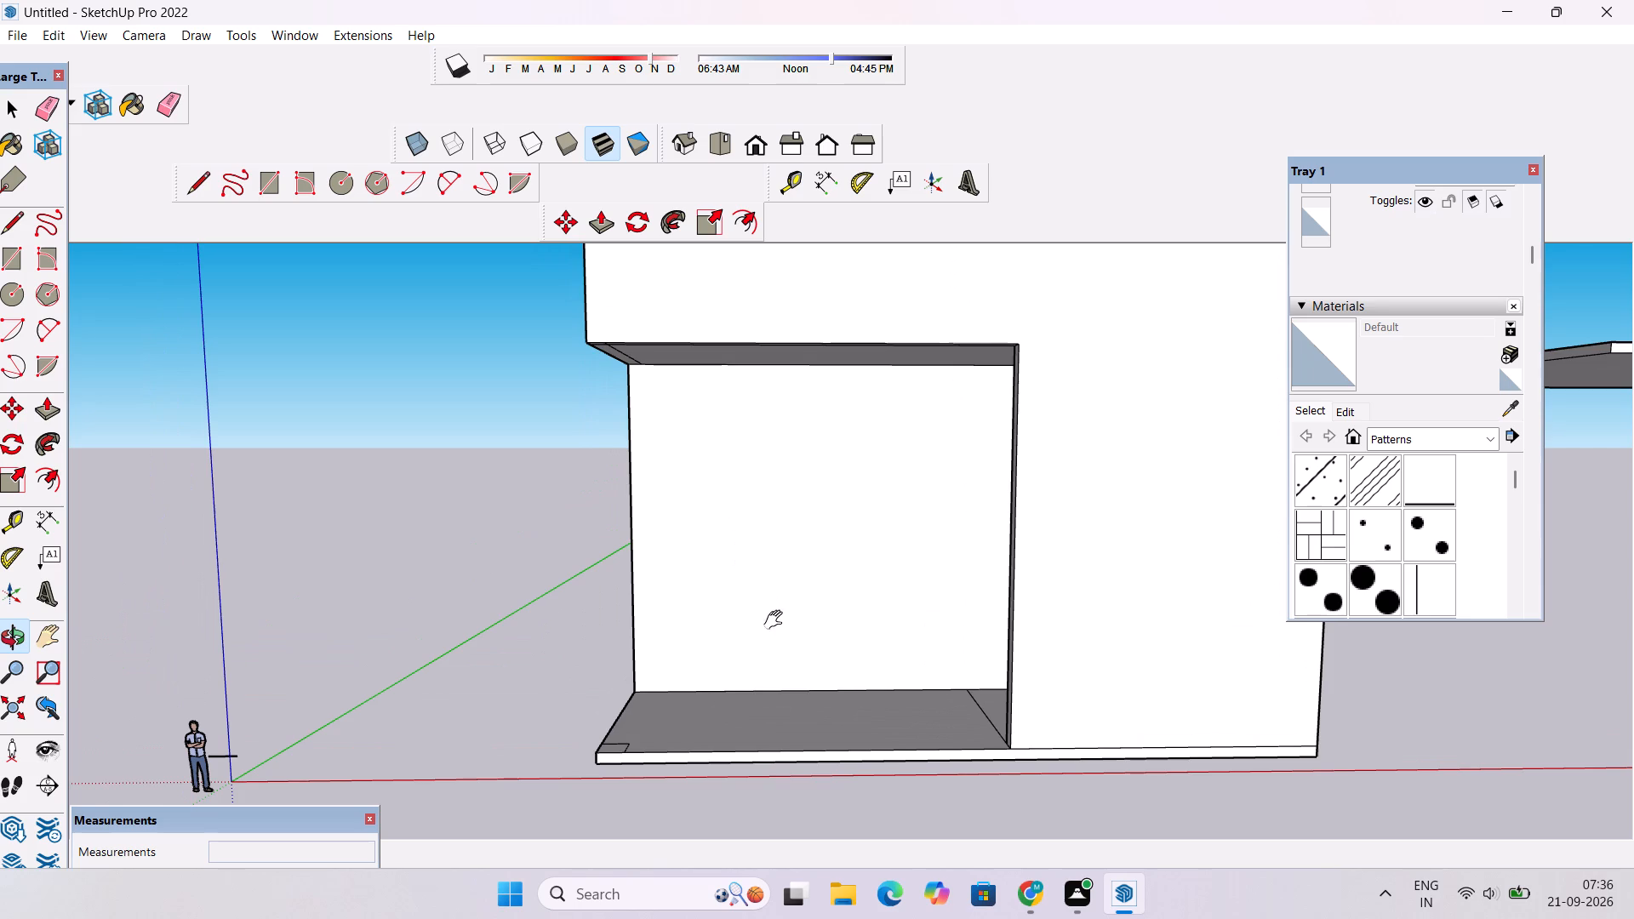
left_click(751, 654, "shift")
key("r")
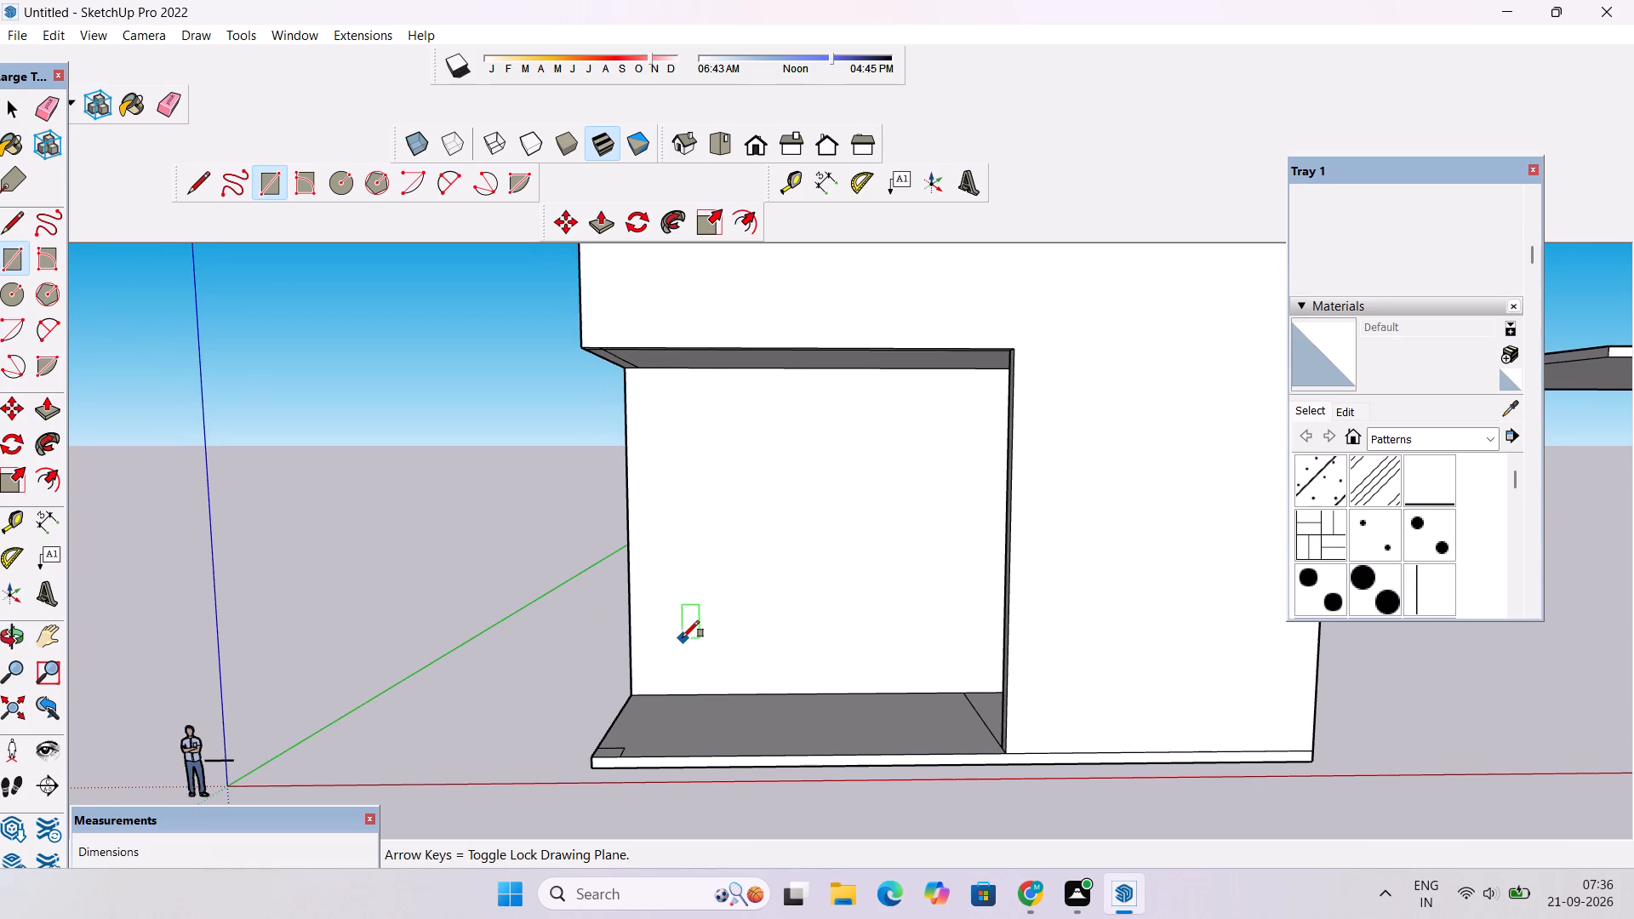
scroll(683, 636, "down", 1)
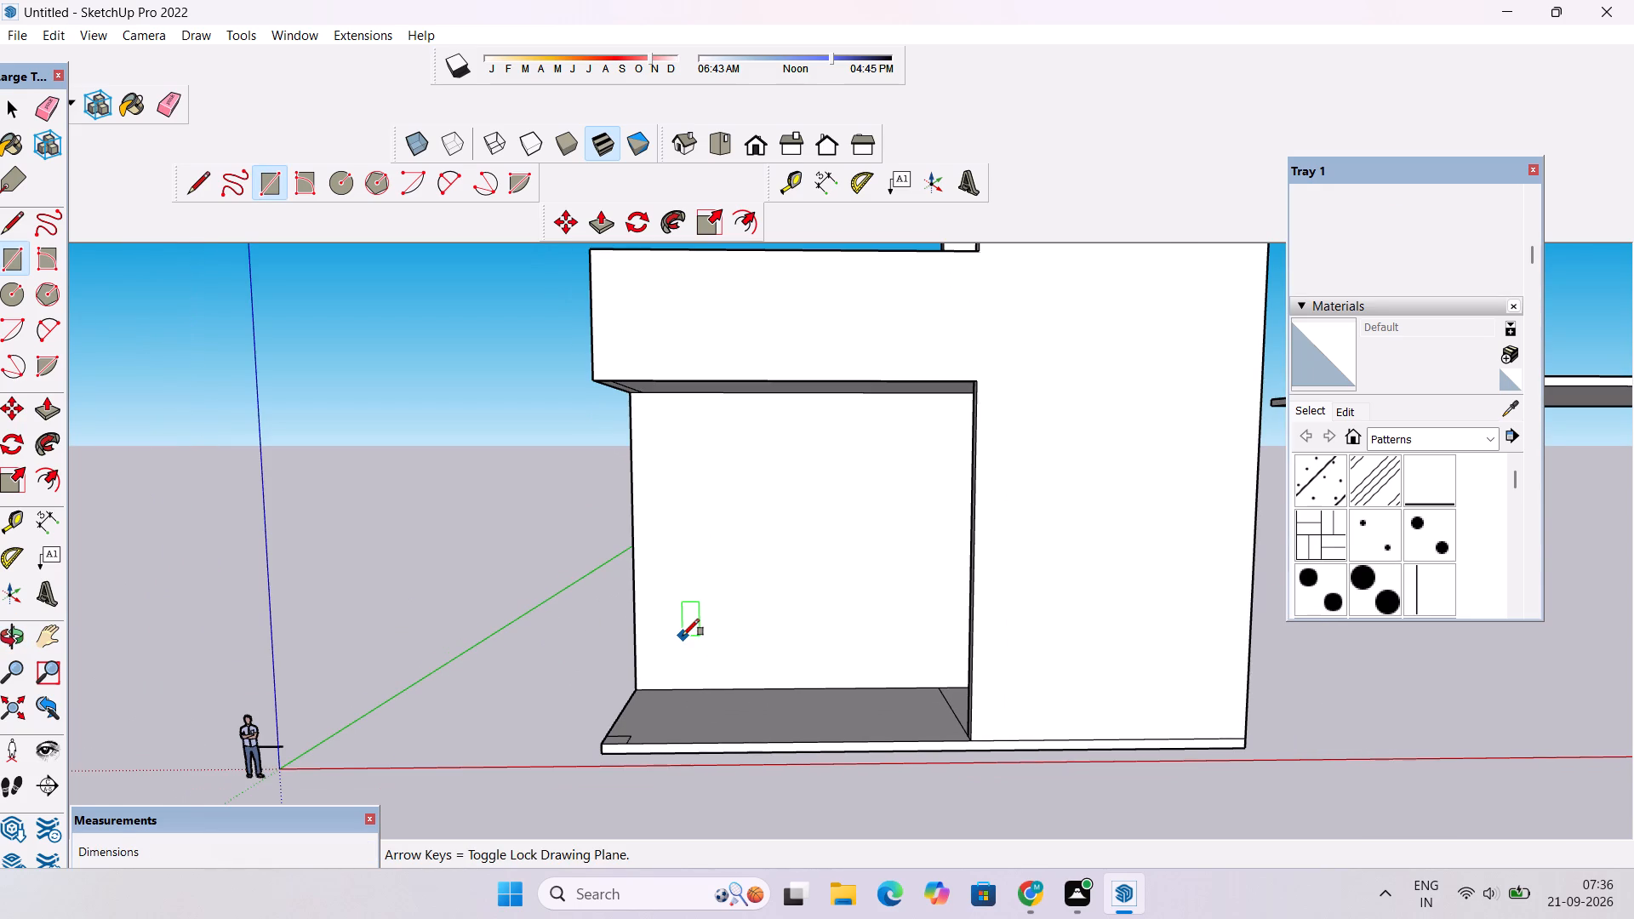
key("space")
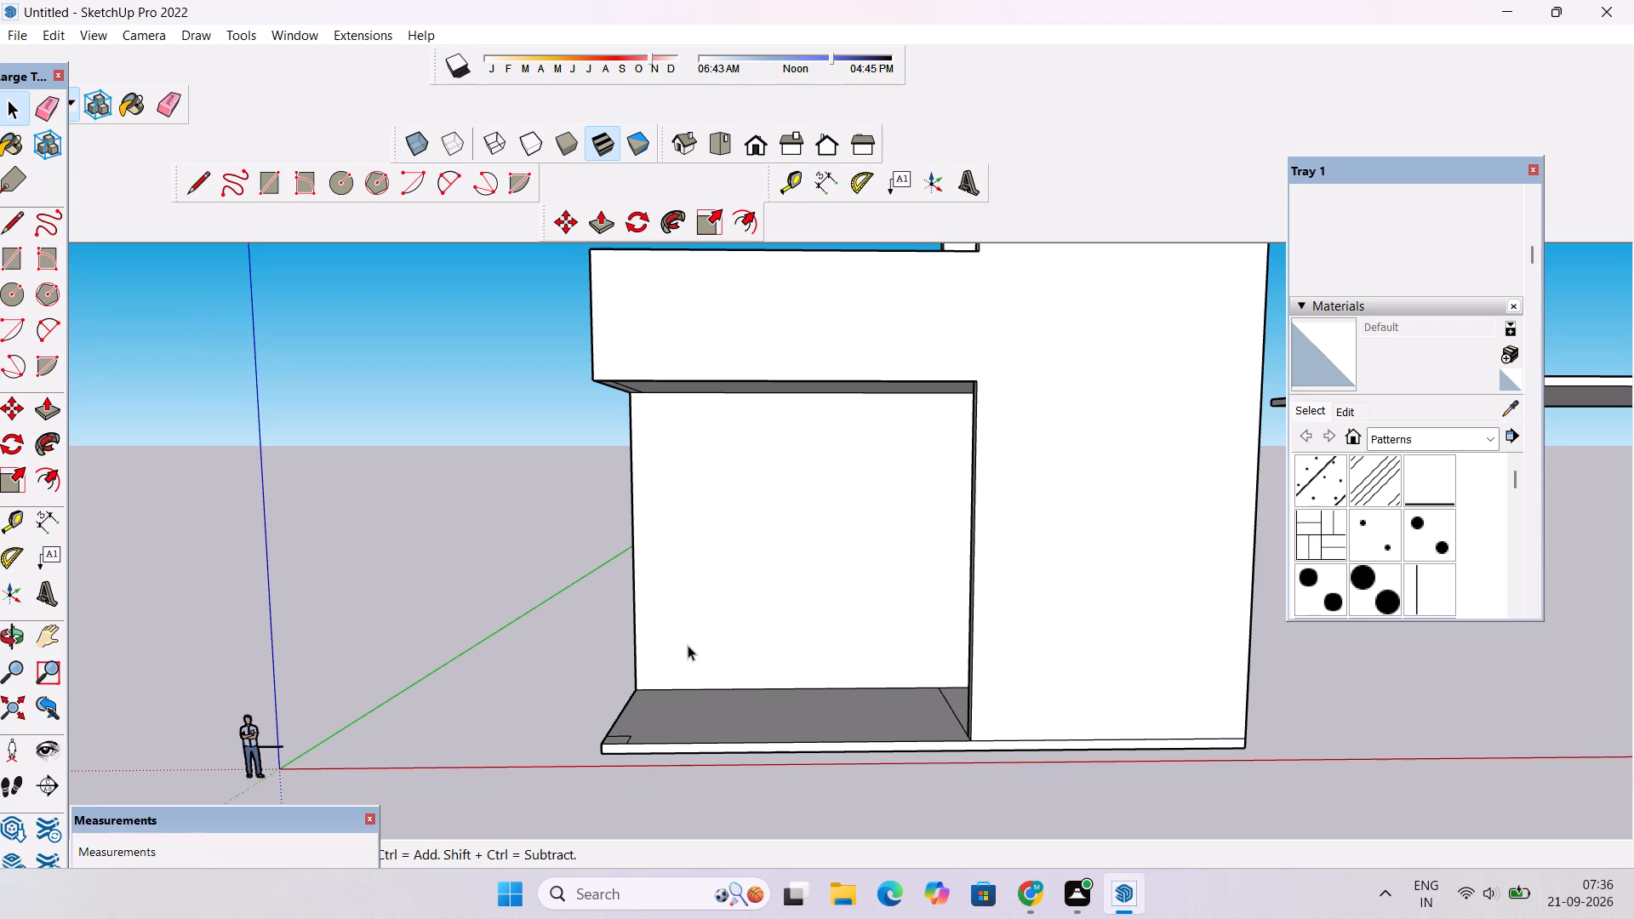
Place a horizontal guide on the porch recess's back wall, 5' above the wall's base.
key("t")
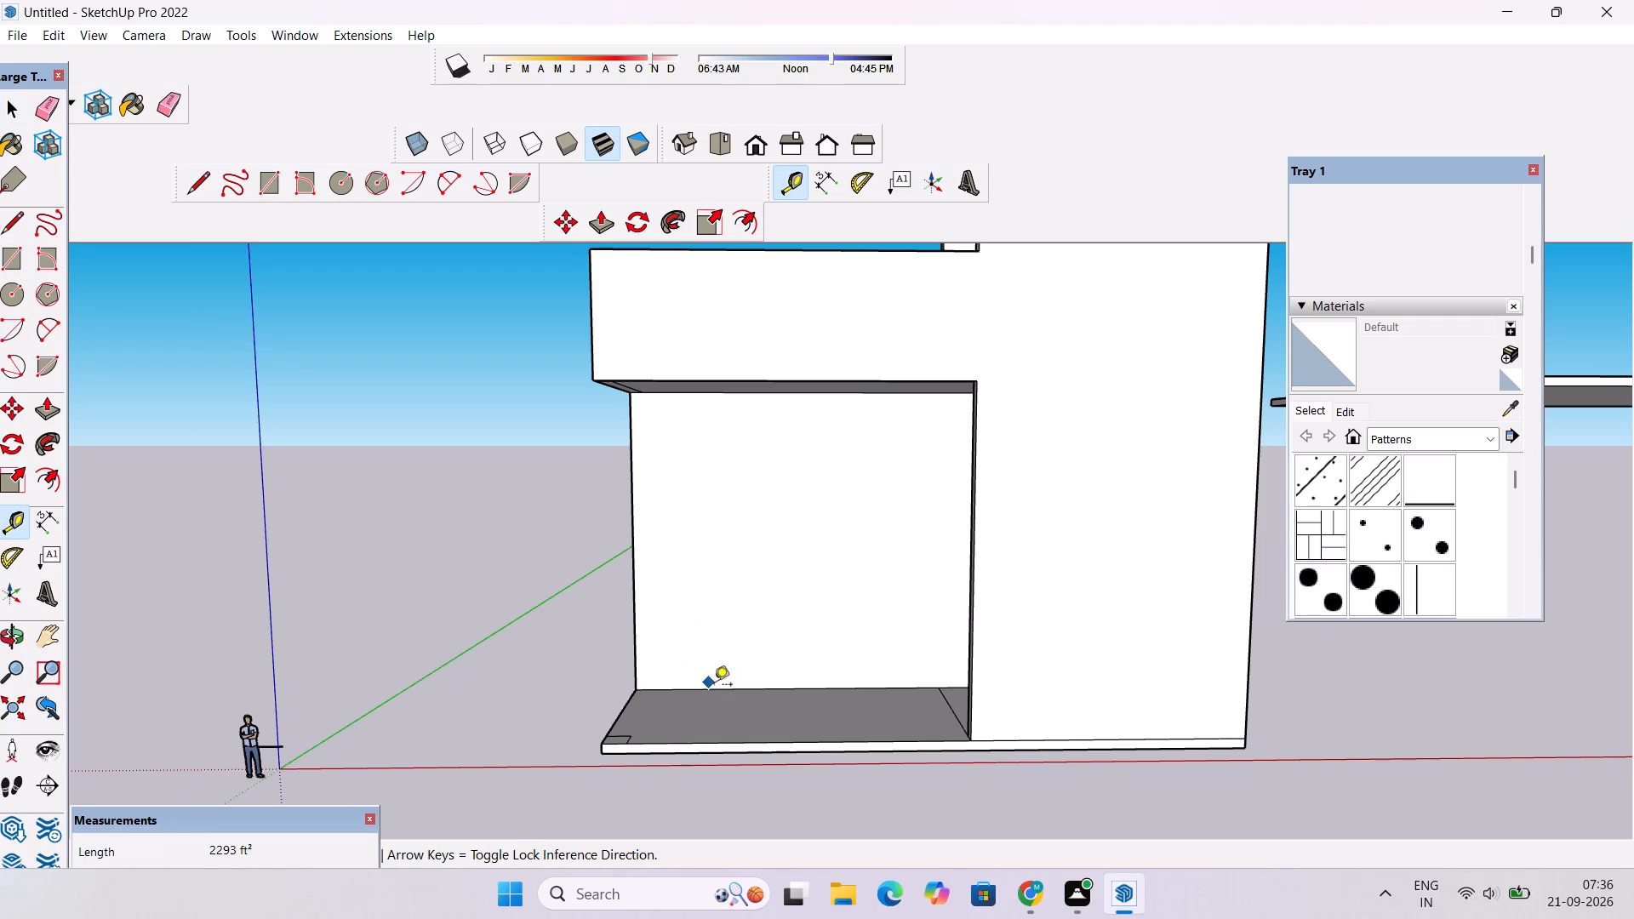
left_click(767, 688)
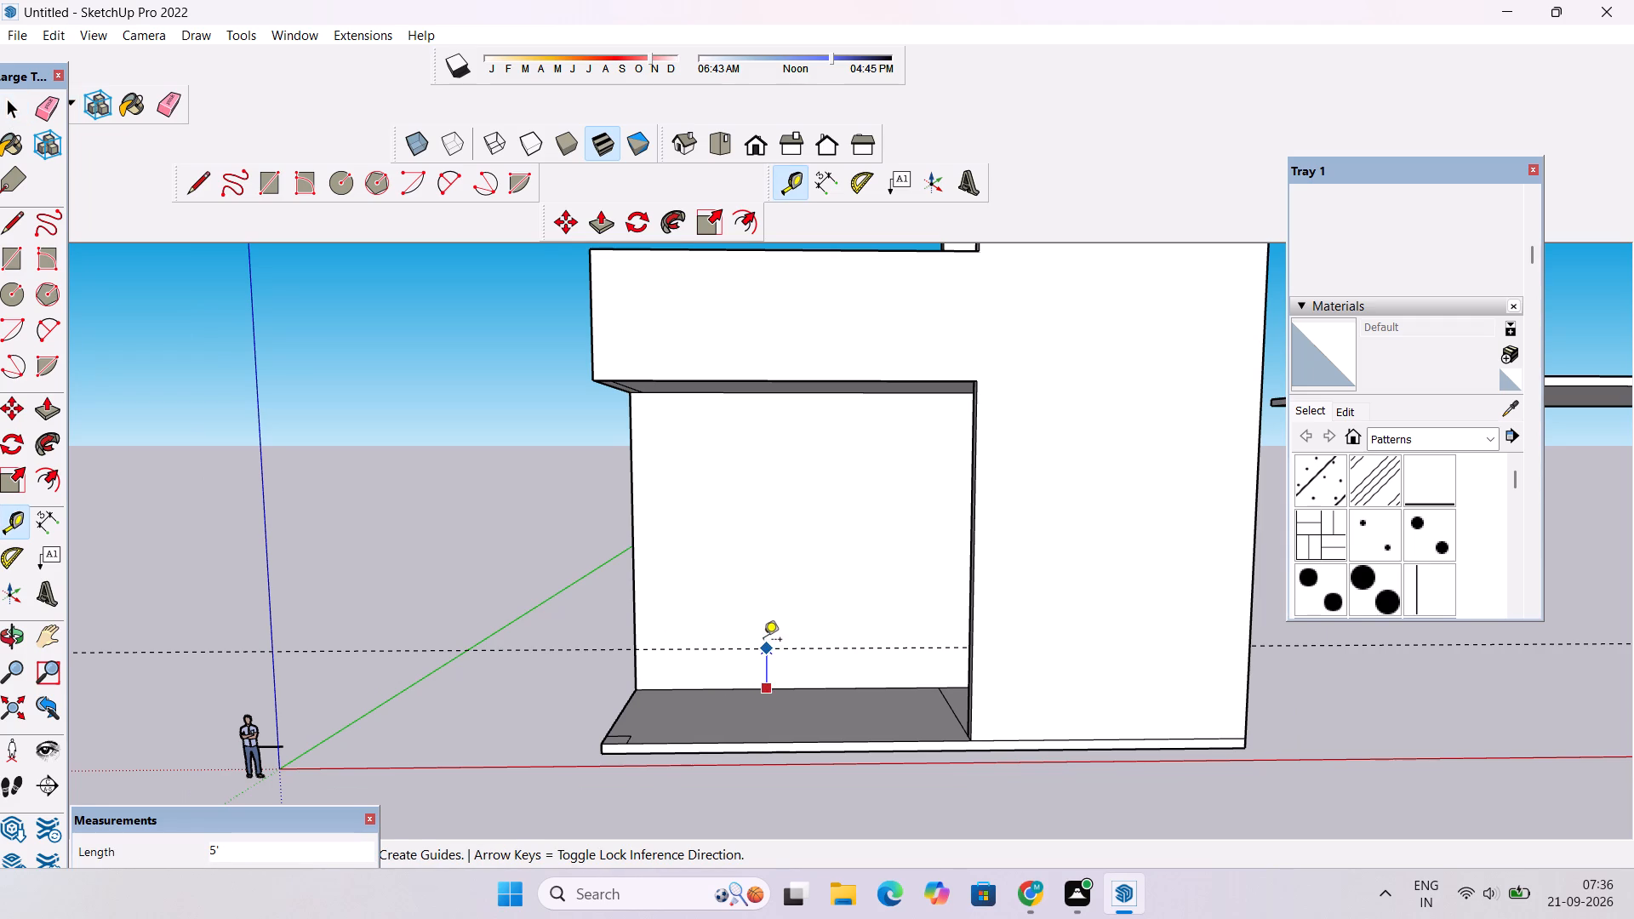
scroll(763, 638, "up", 1)
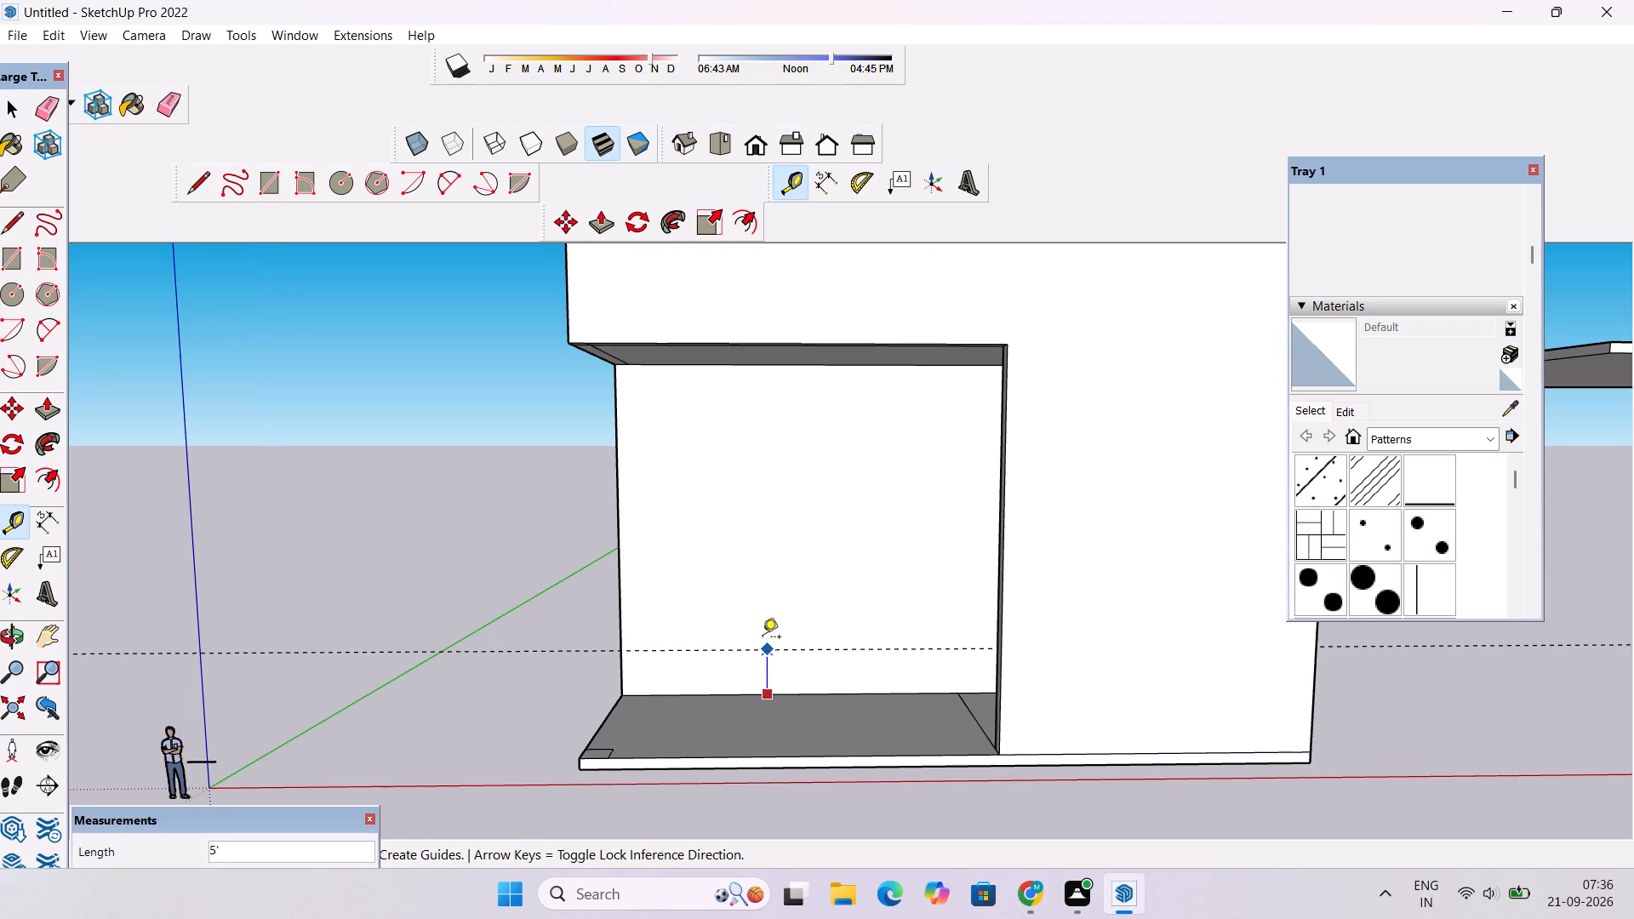
left_click(763, 638)
key("space")
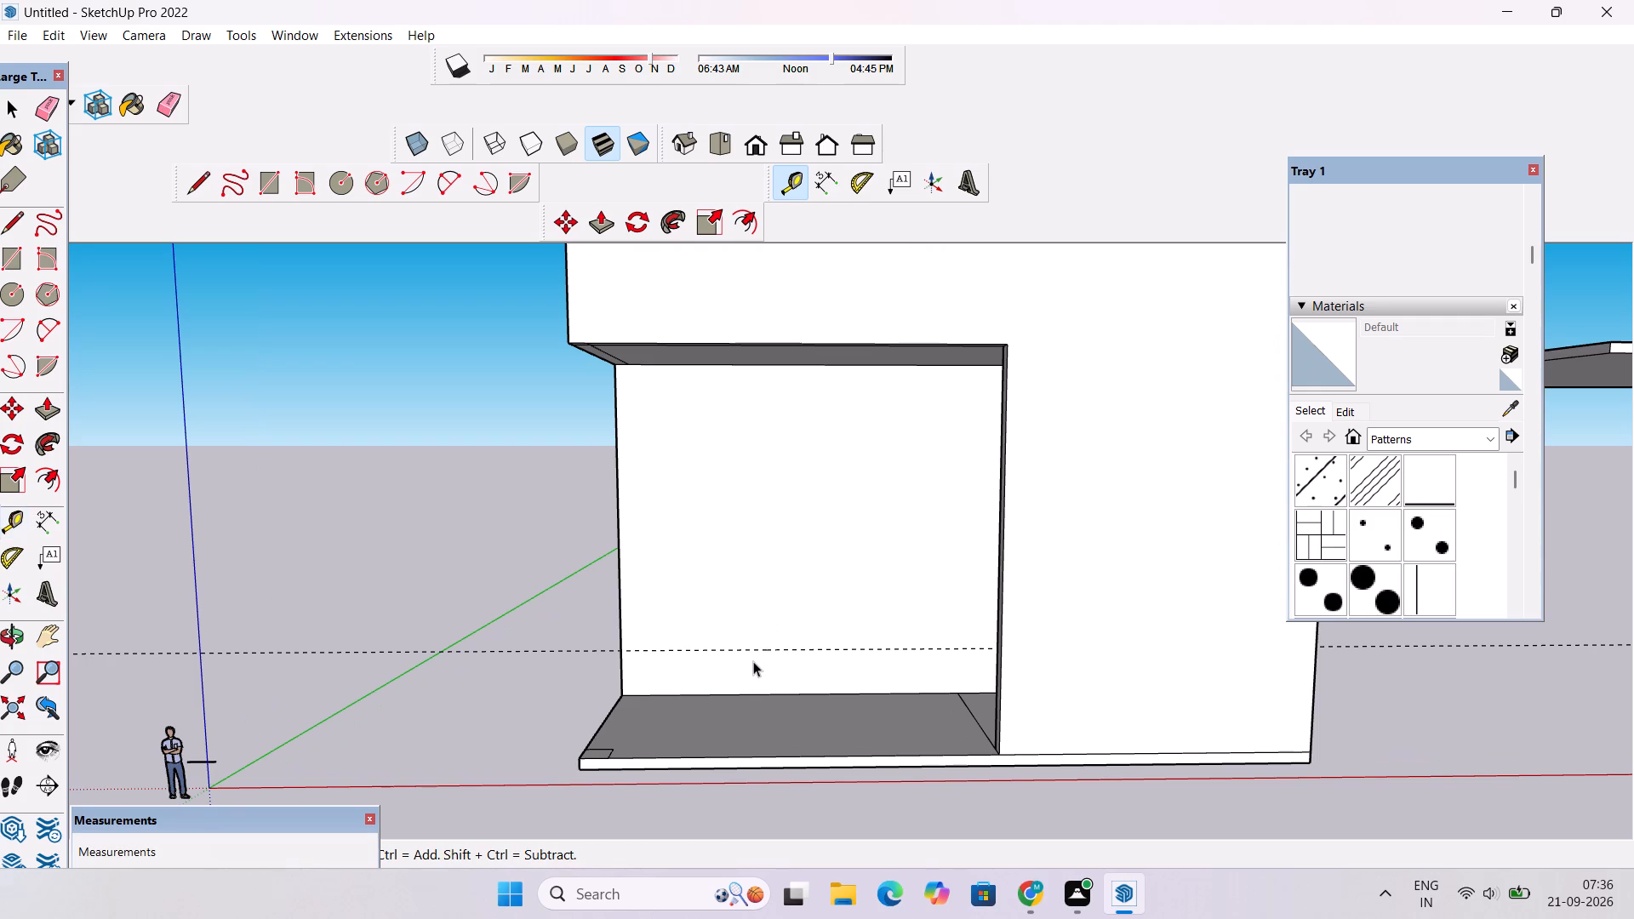
Place two vertical guides on the back wall, one 5' from its outer side edge and another 15' further along.
key("t")
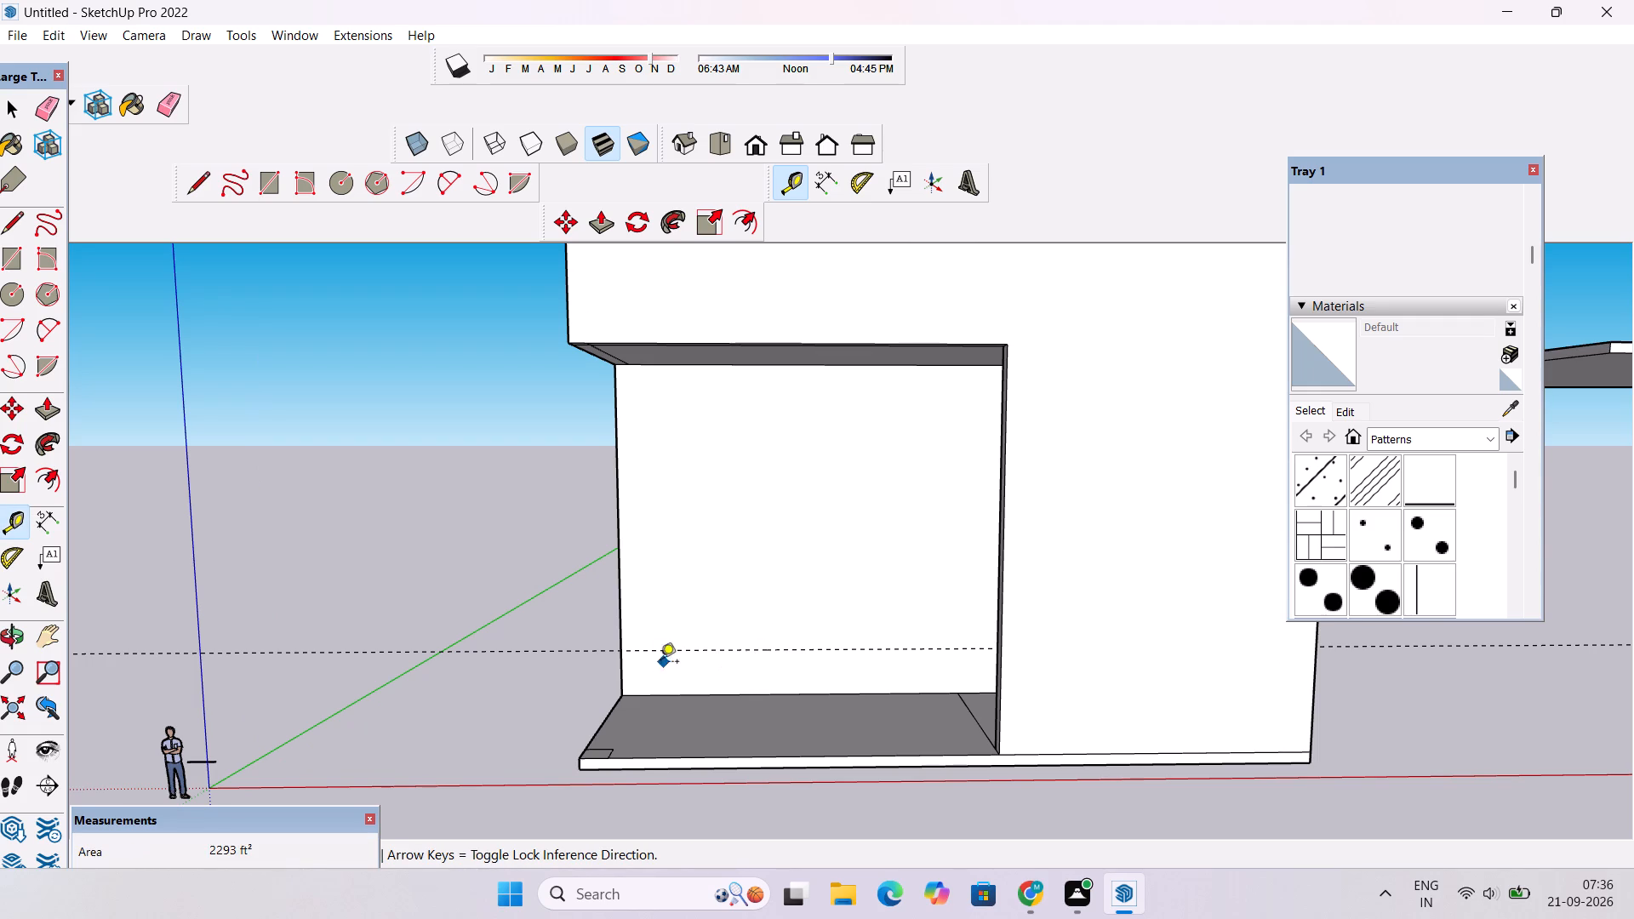
left_click(620, 675)
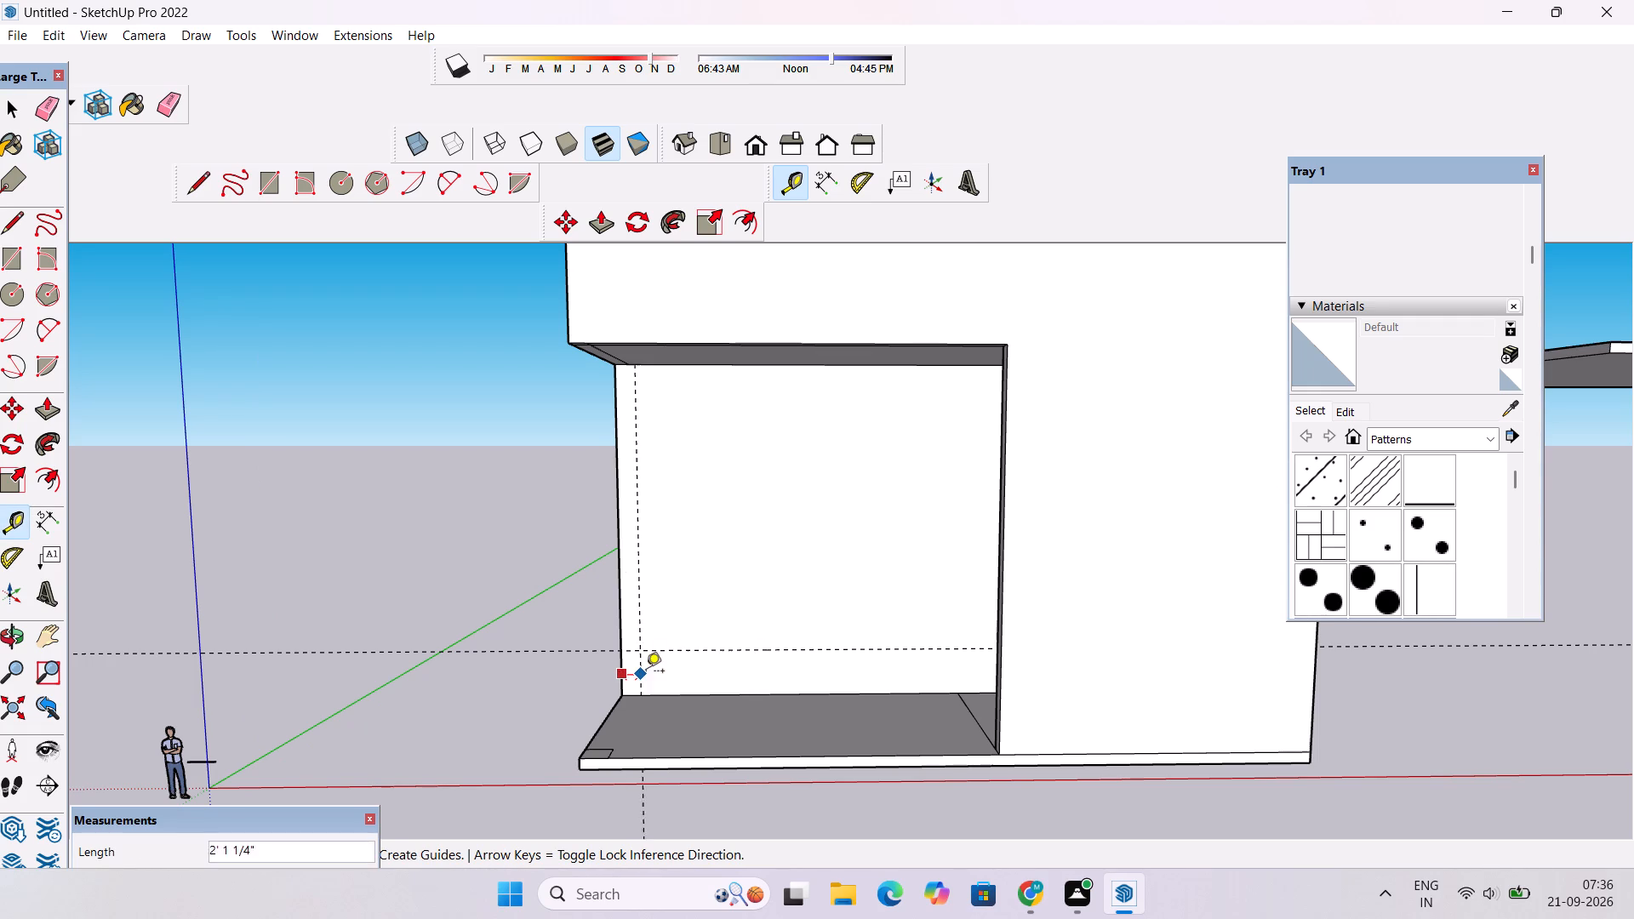
left_click(656, 671)
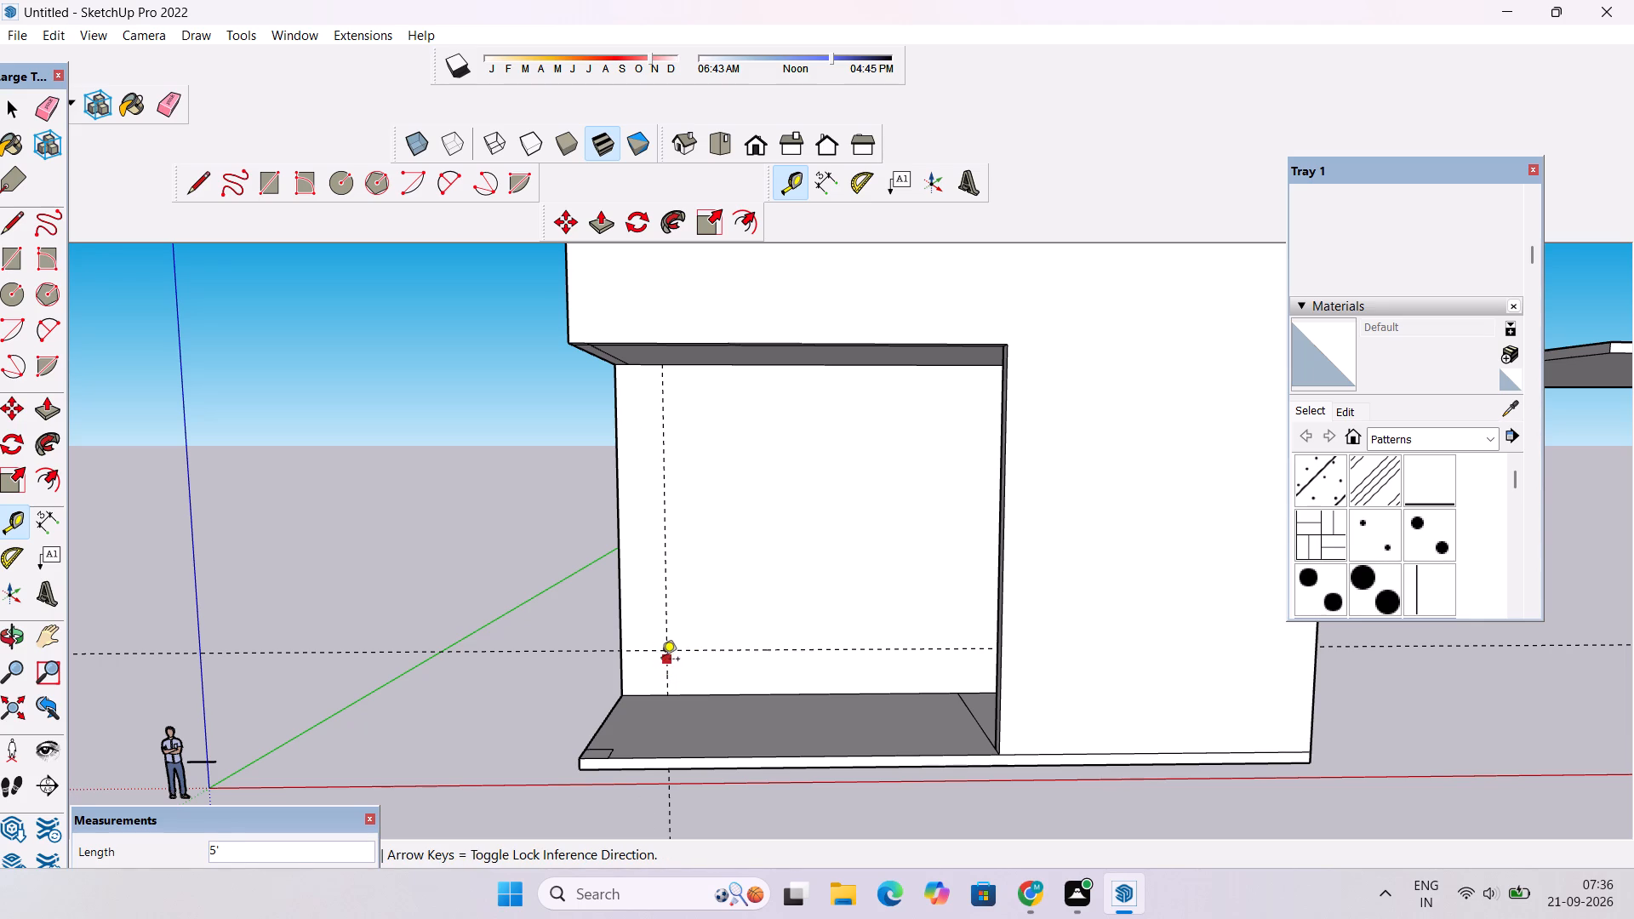
left_click(666, 663)
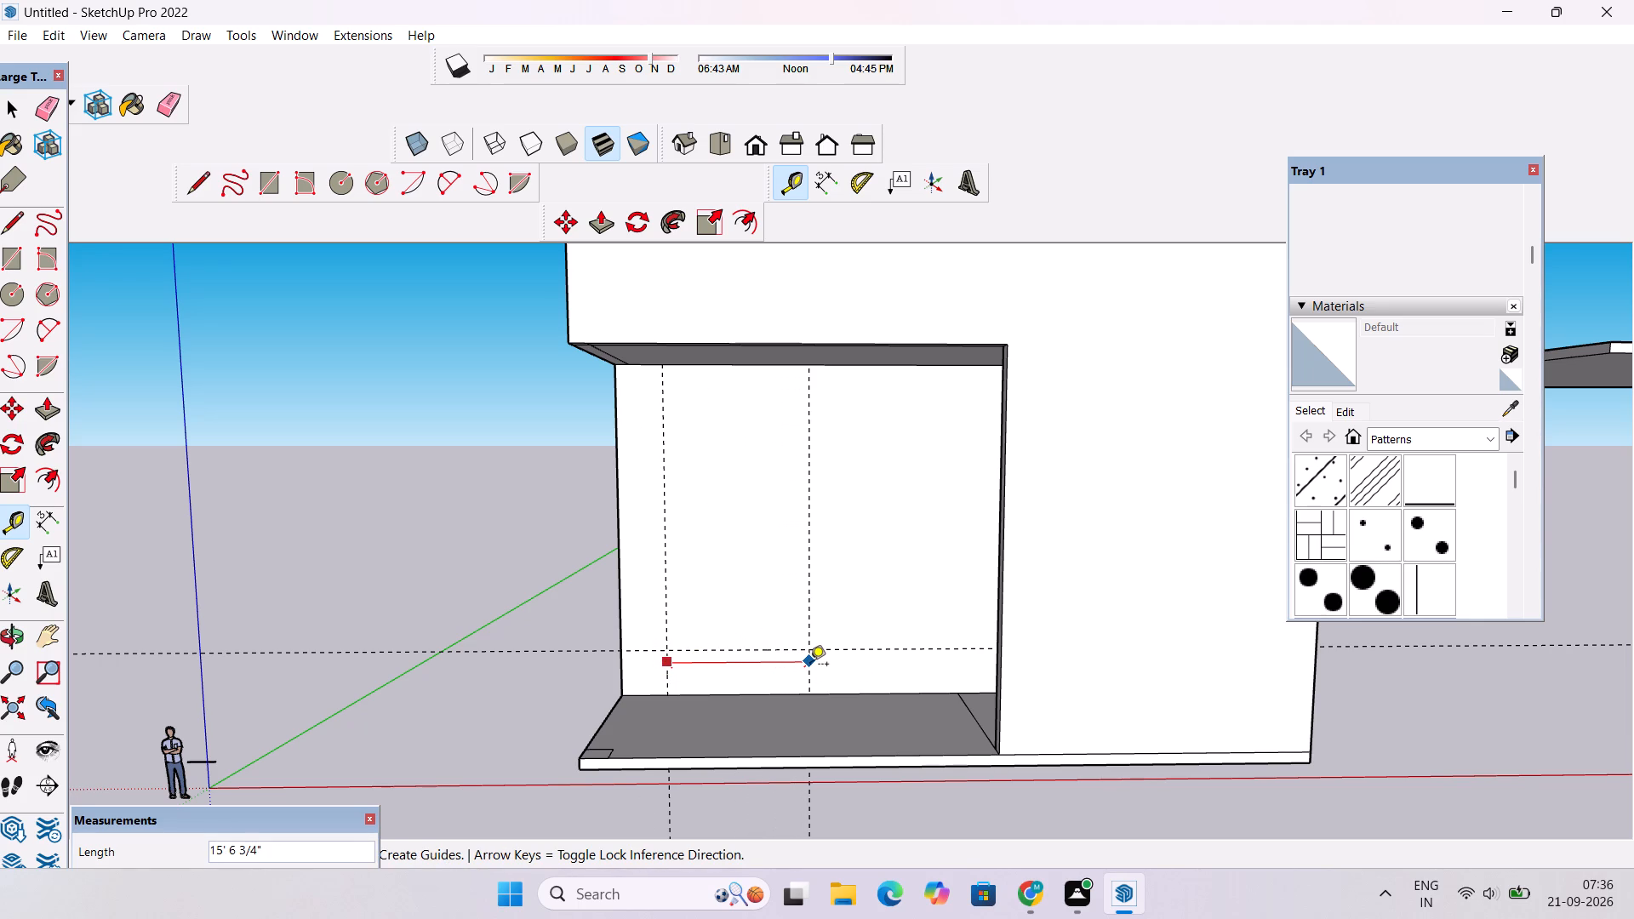
type("15")
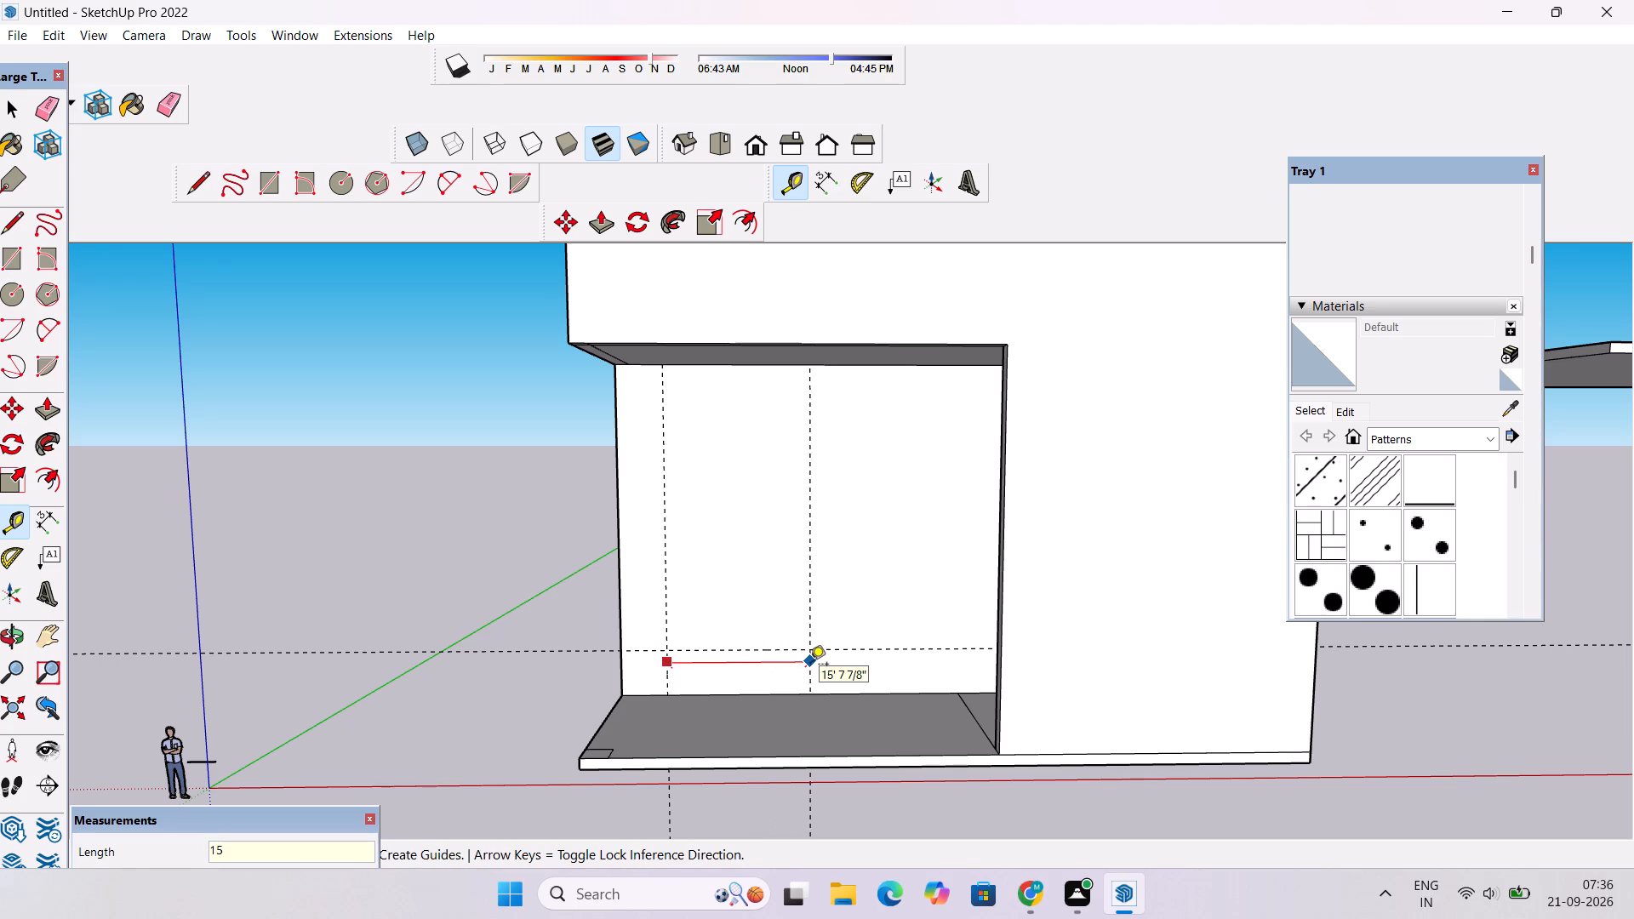
key("apostrophe")
key("Return")
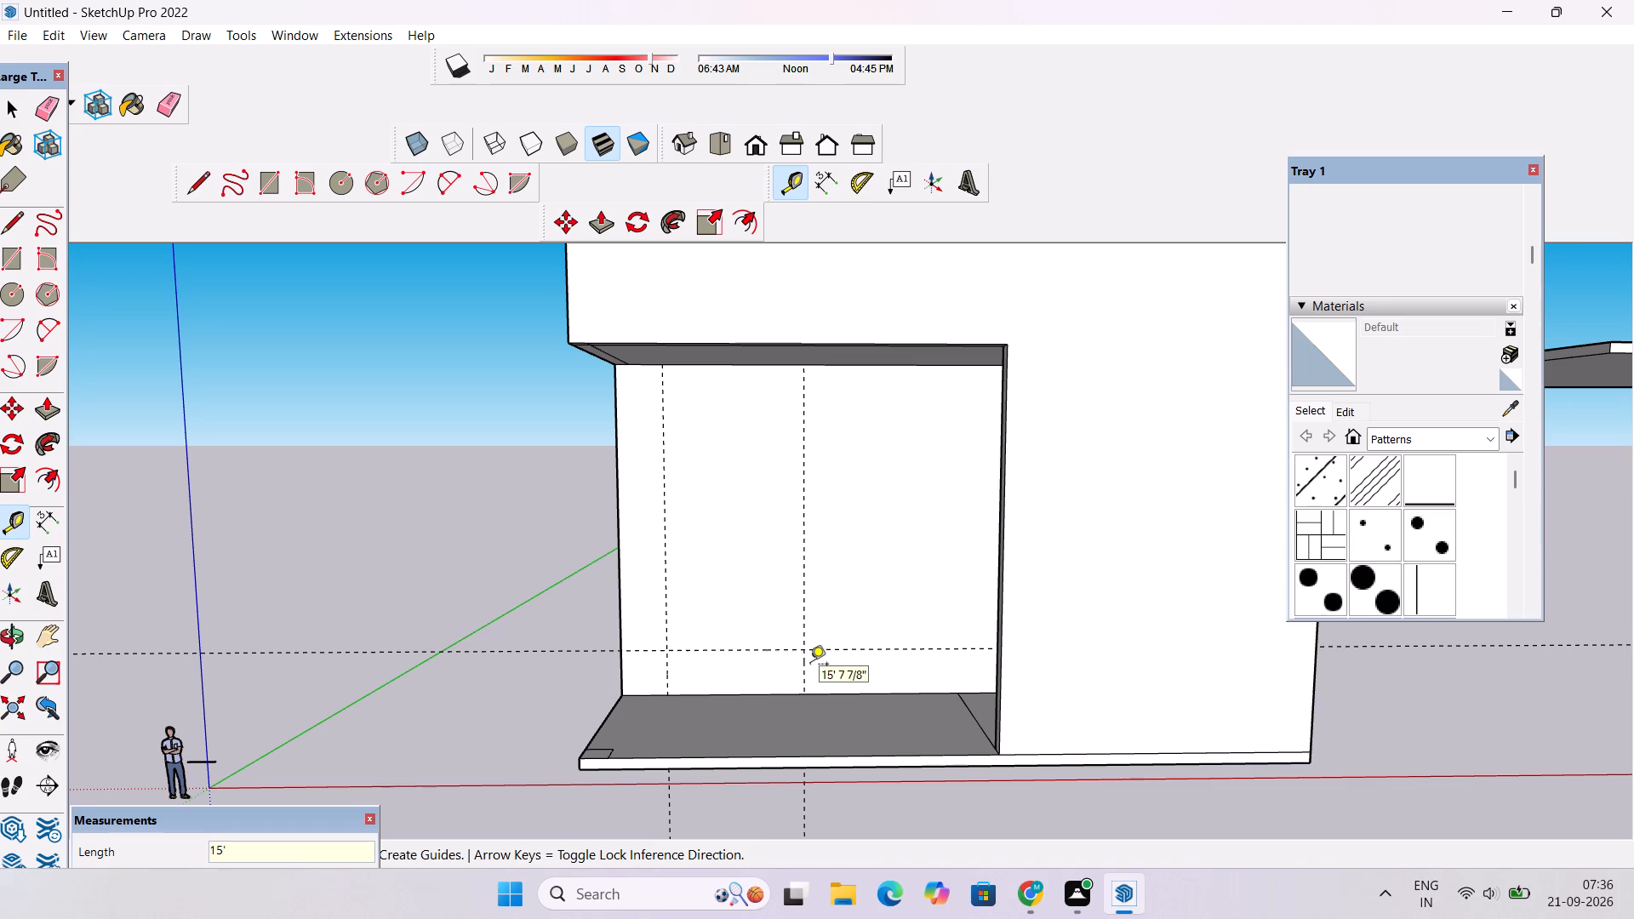
key("space")
Draw a 15' by 5' rectangle at the base of the back wall, between the vertical guides and below the horizontal guide.
key("r")
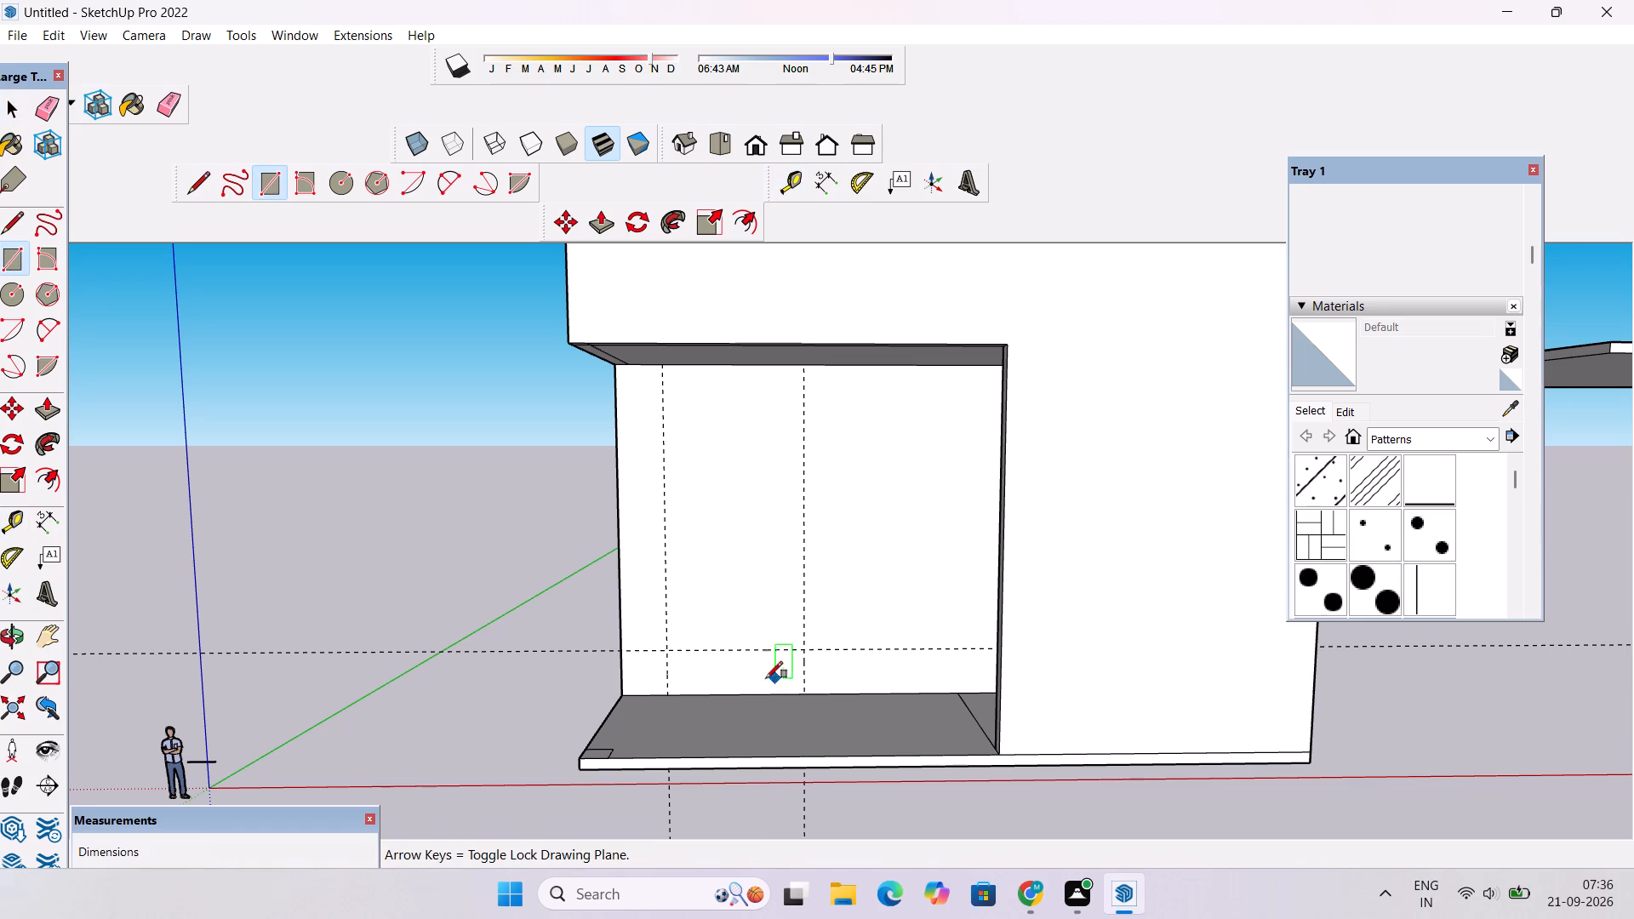
scroll(723, 668, "up", 2)
left_click(653, 647)
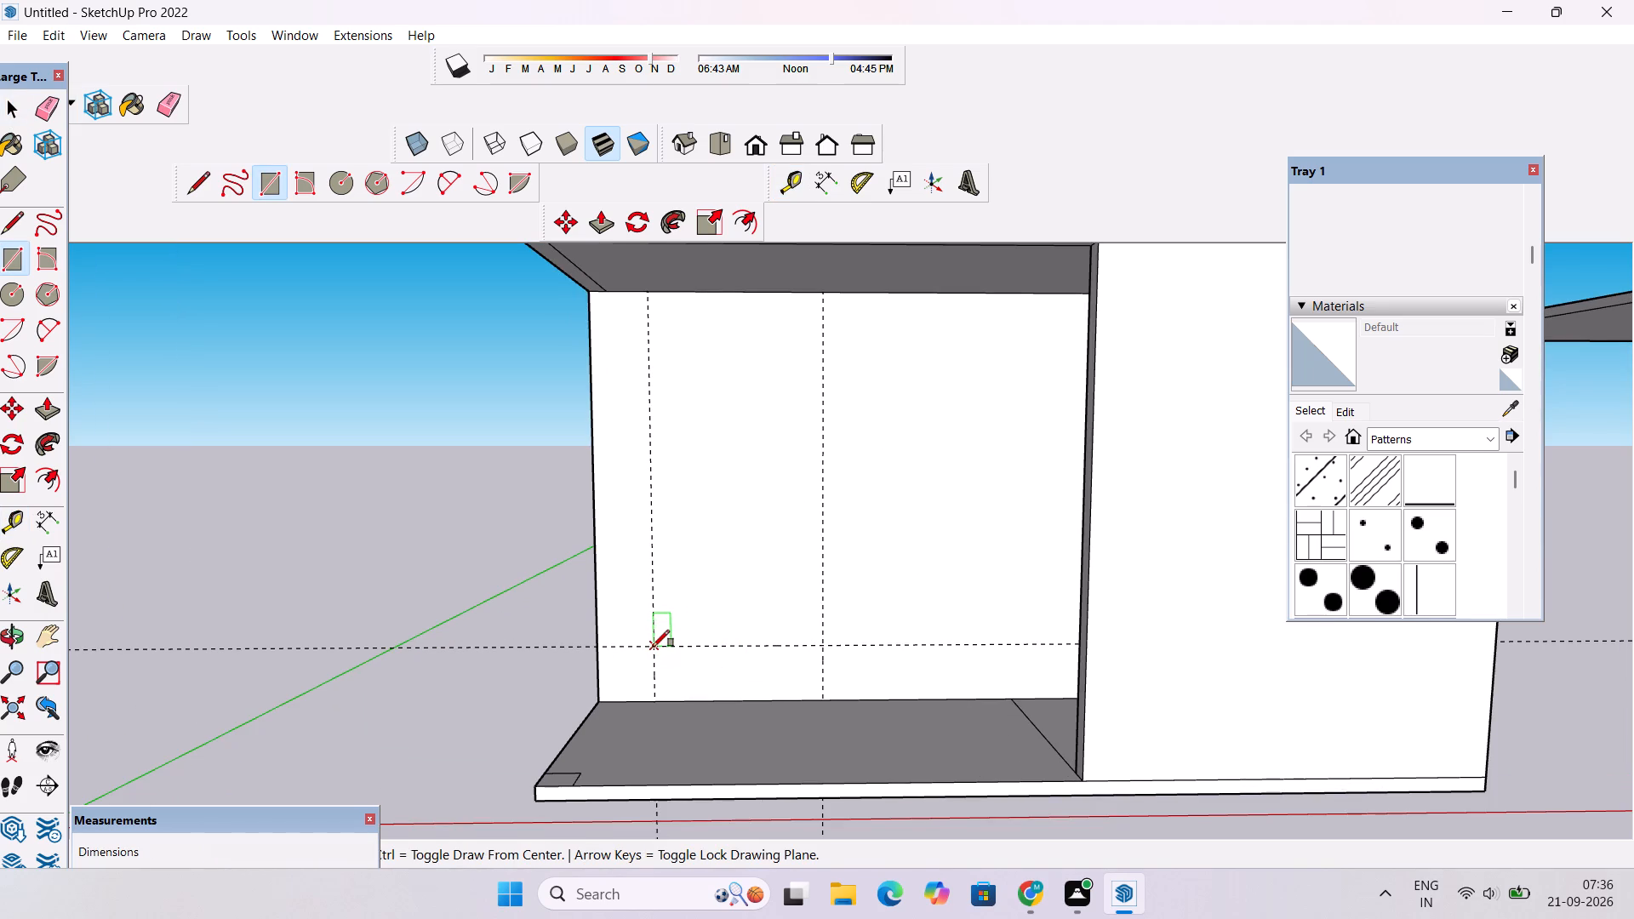
left_click(828, 697)
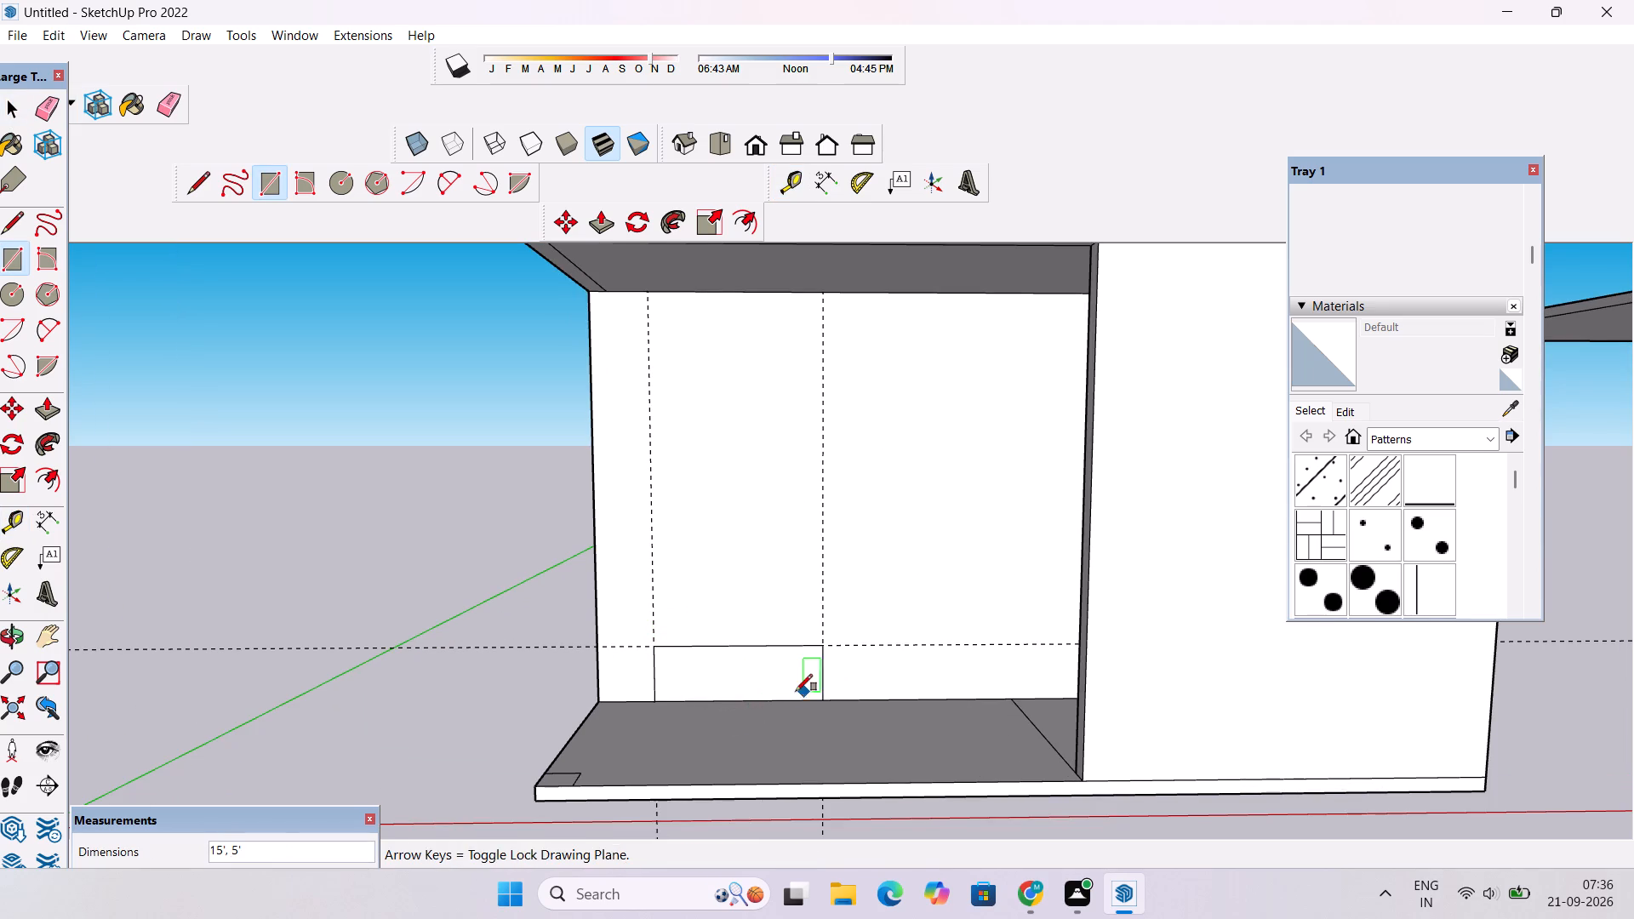
key("space")
Erase the two vertical guides and the horizontal guide around the back-wall rectangle.
scroll(711, 689, "down", 4)
key("e")
left_click_drag(791, 549, 683, 577)
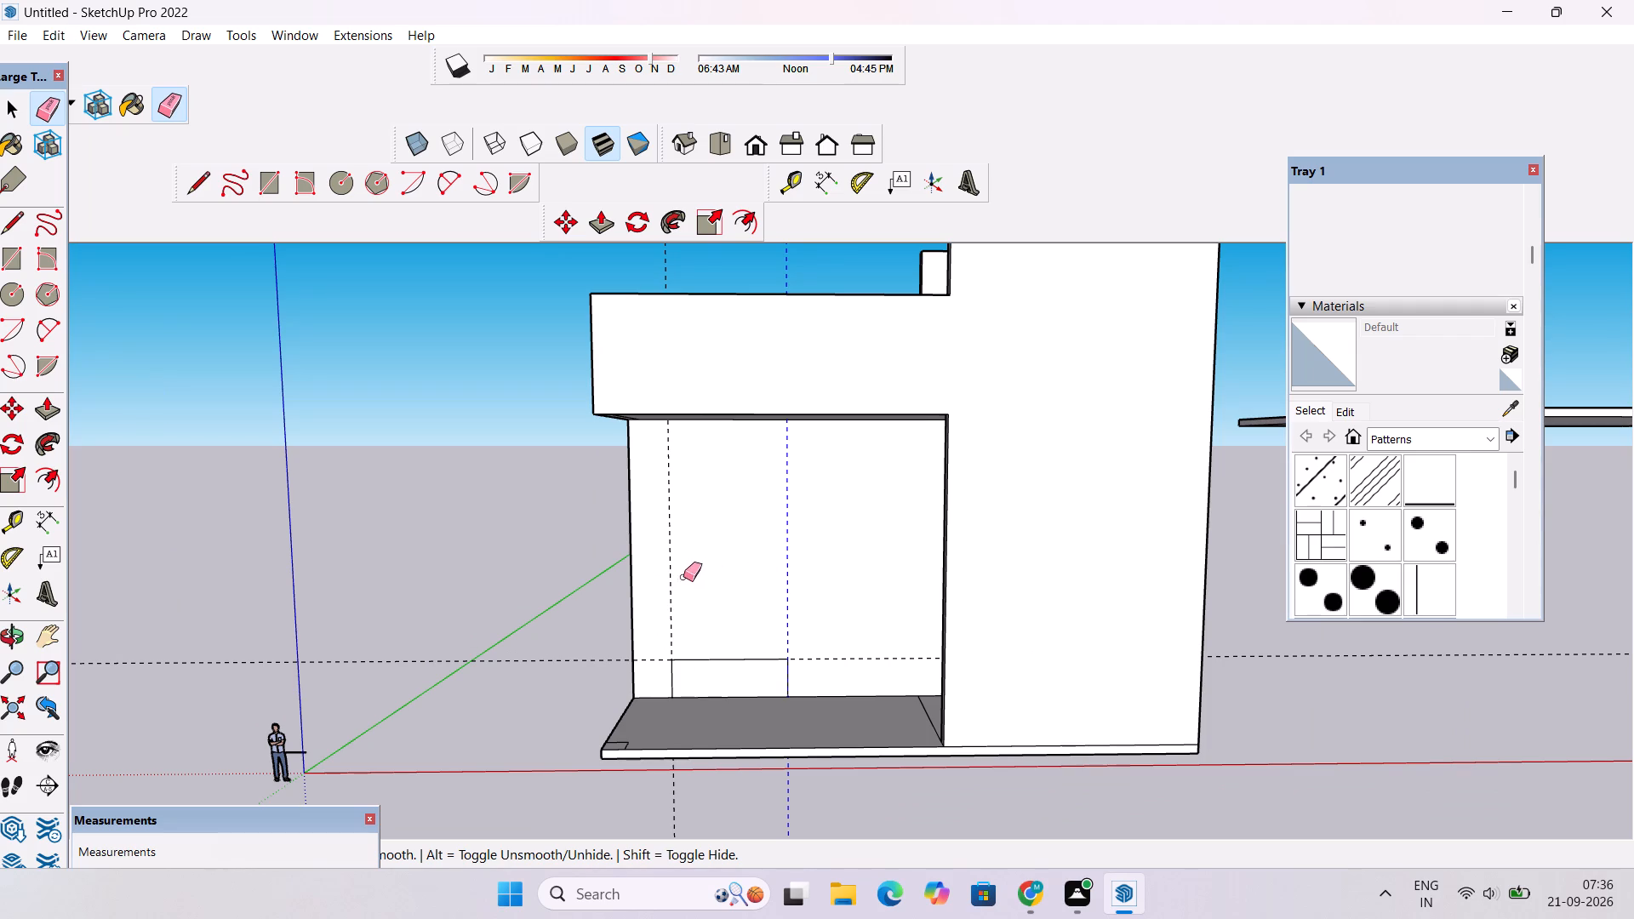
left_click_drag(683, 577, 663, 587)
left_click_drag(562, 622, 564, 665)
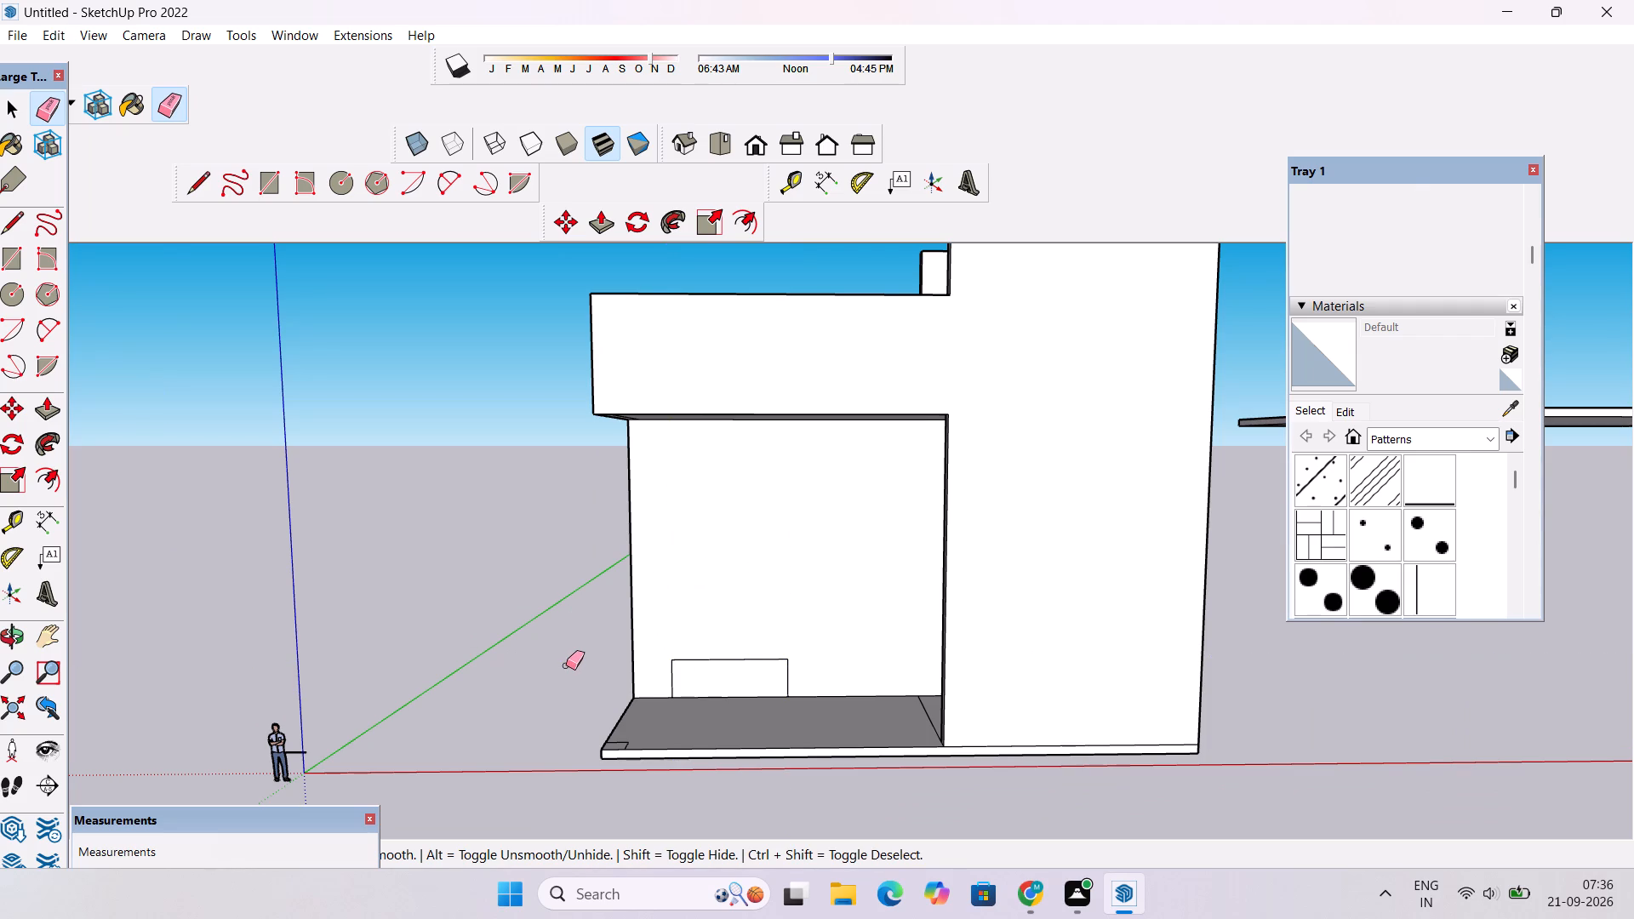
Place two horizontal guides across the rectangle, one about 1' 10" below its top edge and another about 1' 10" below that.
scroll(566, 665, "up", 1)
key("t")
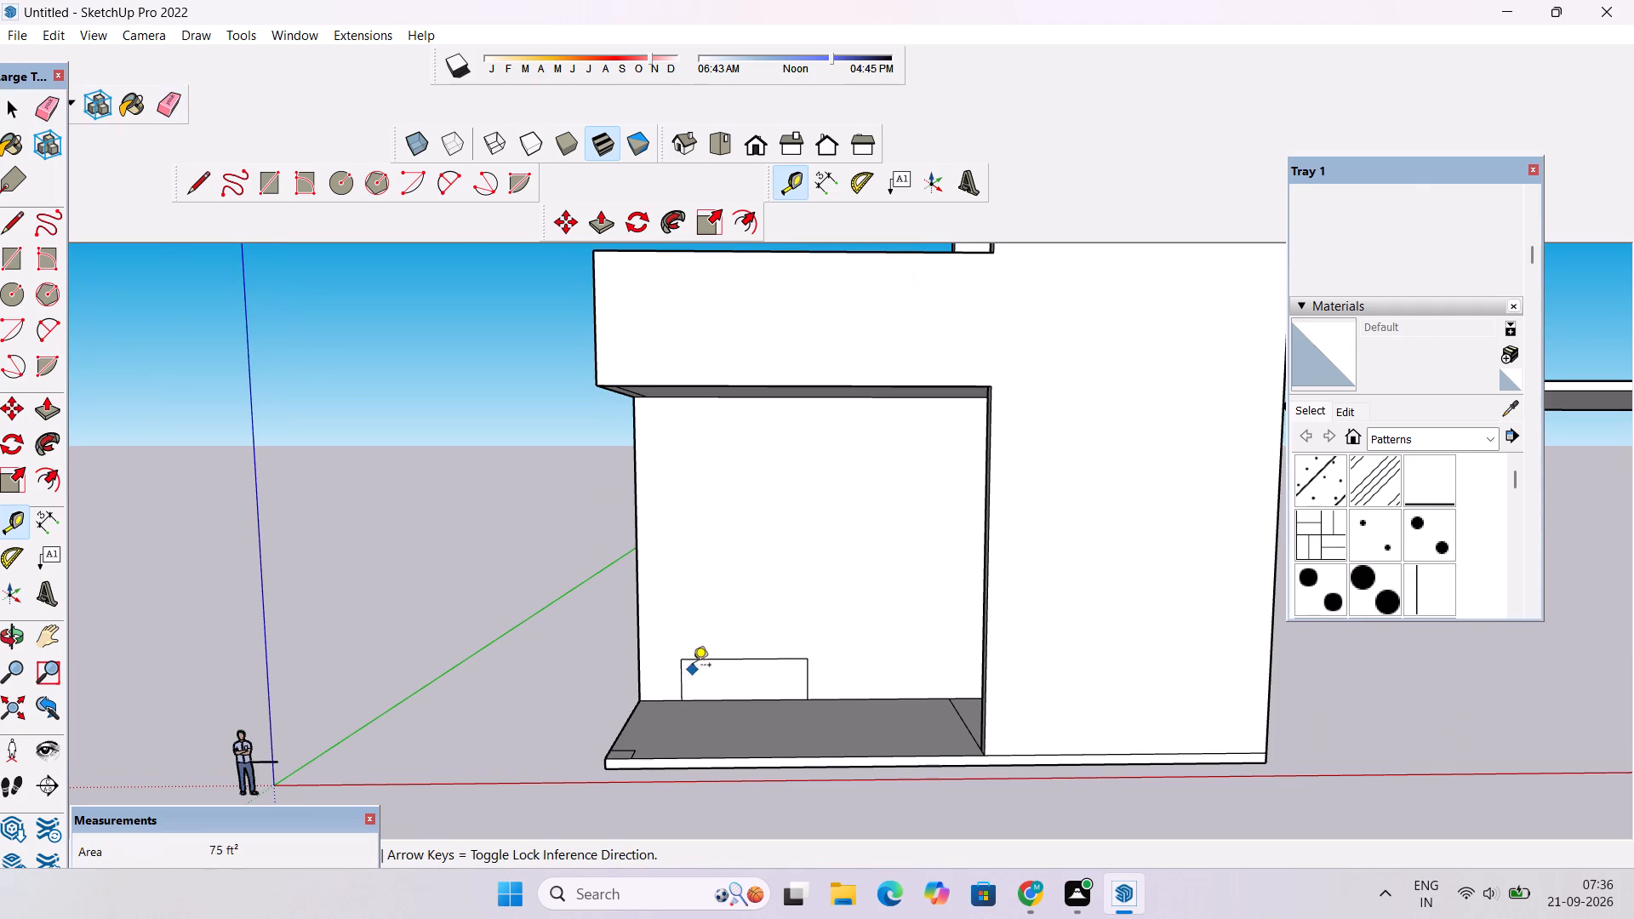
scroll(693, 659, "down", 3)
scroll(736, 772, "up", 8)
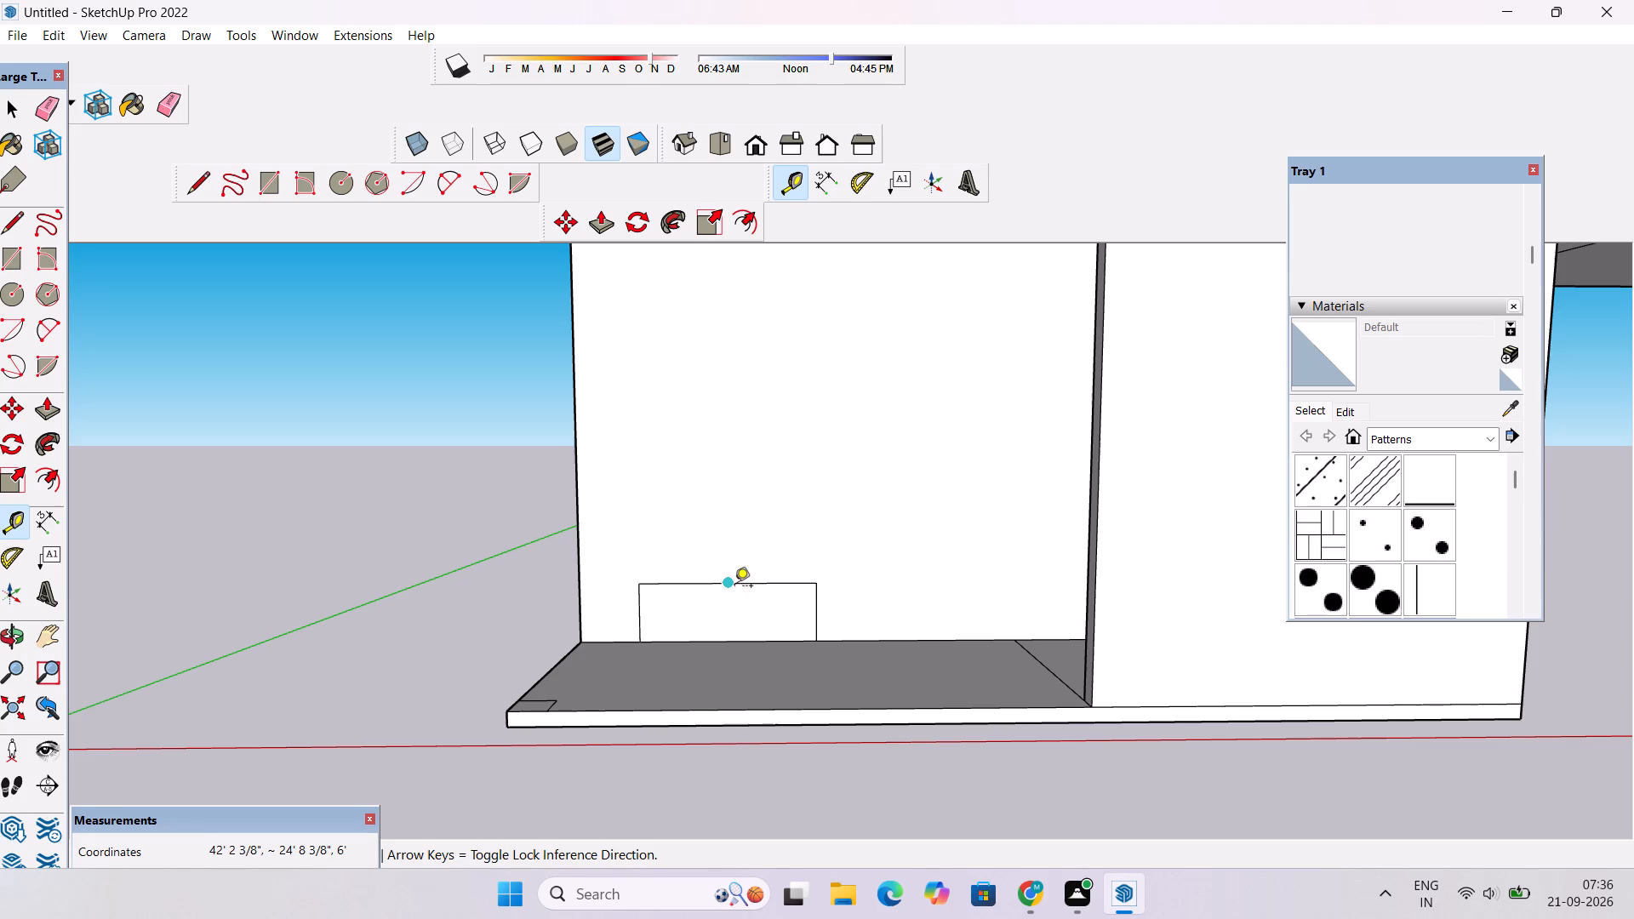
left_click(729, 584)
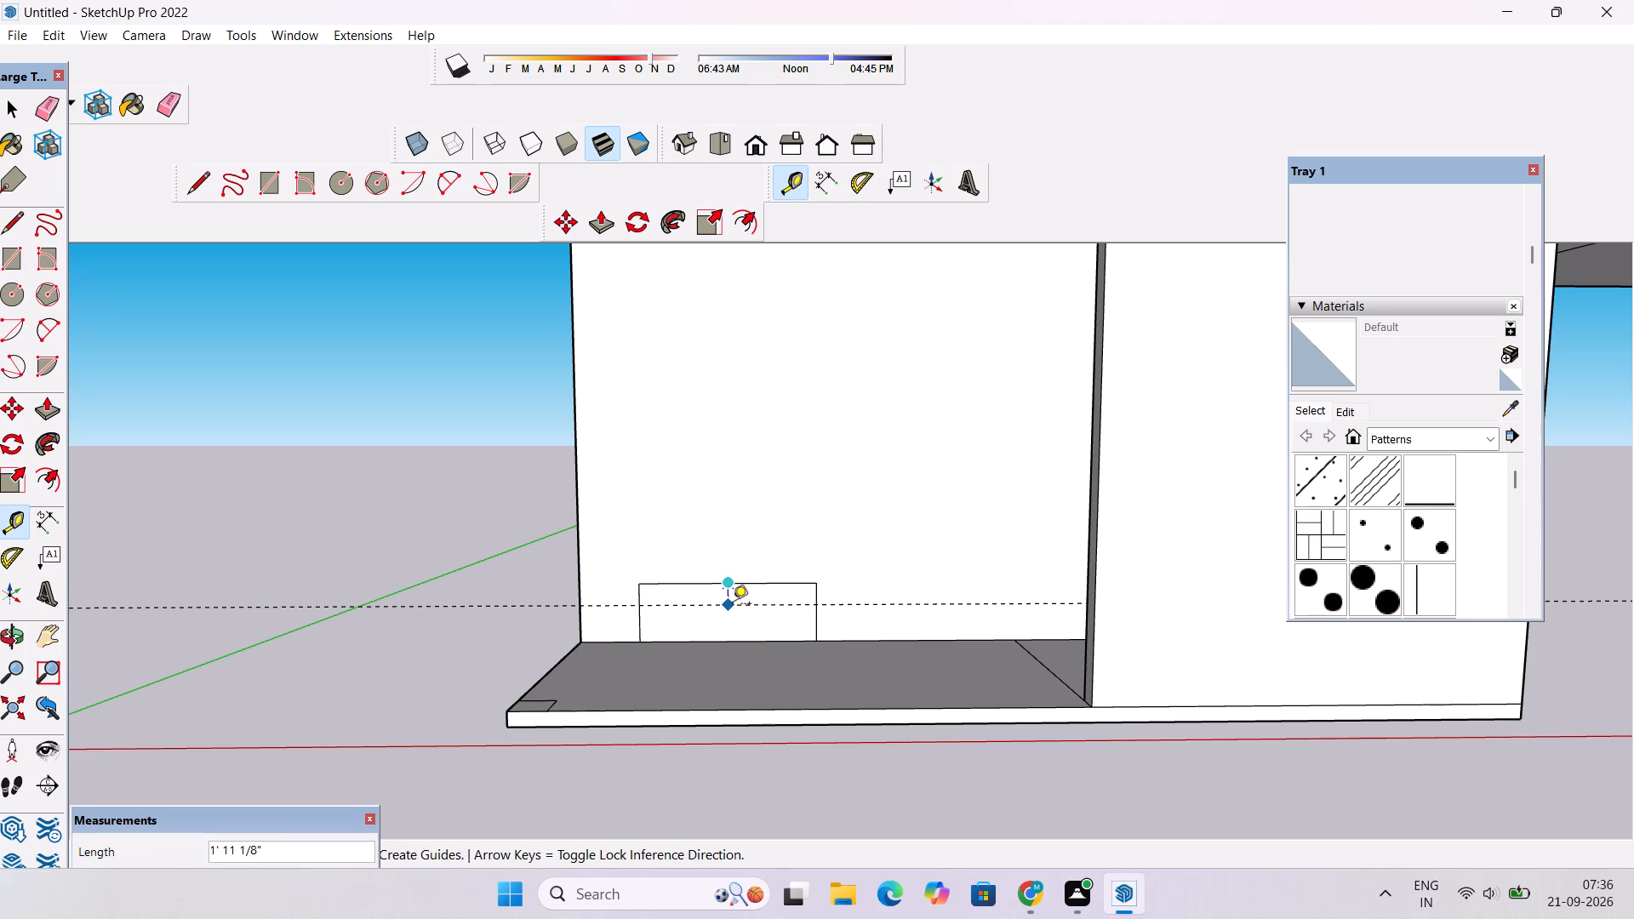
left_click(733, 605)
left_click(757, 604)
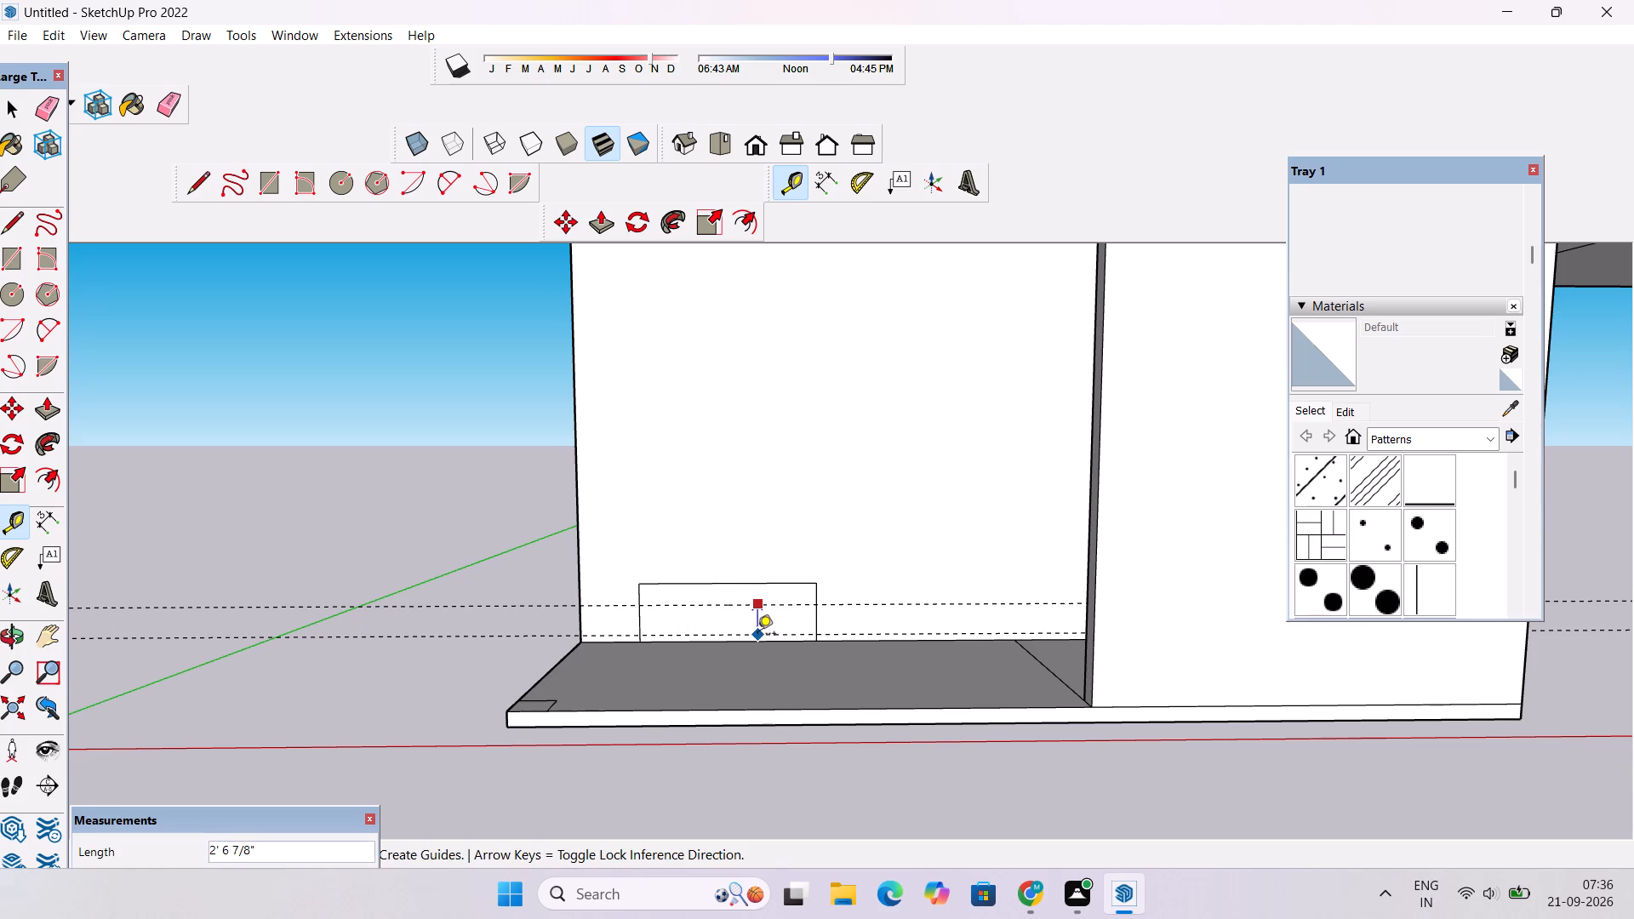
scroll(757, 635, "up", 9)
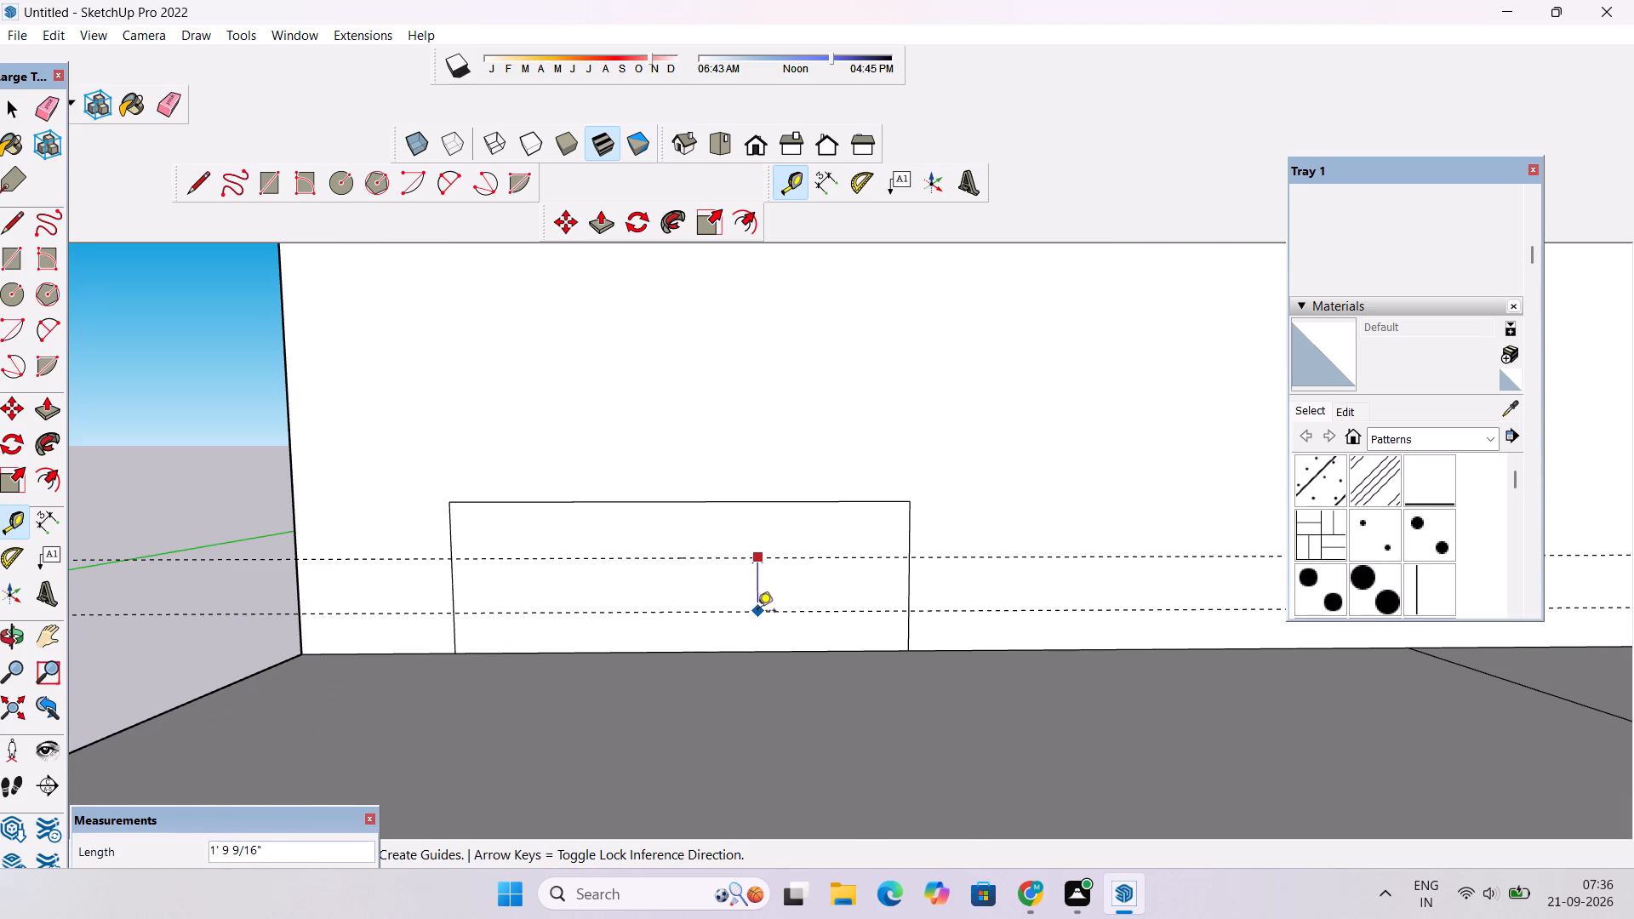
left_click(757, 612)
key("space")
scroll(688, 568, "down", 3)
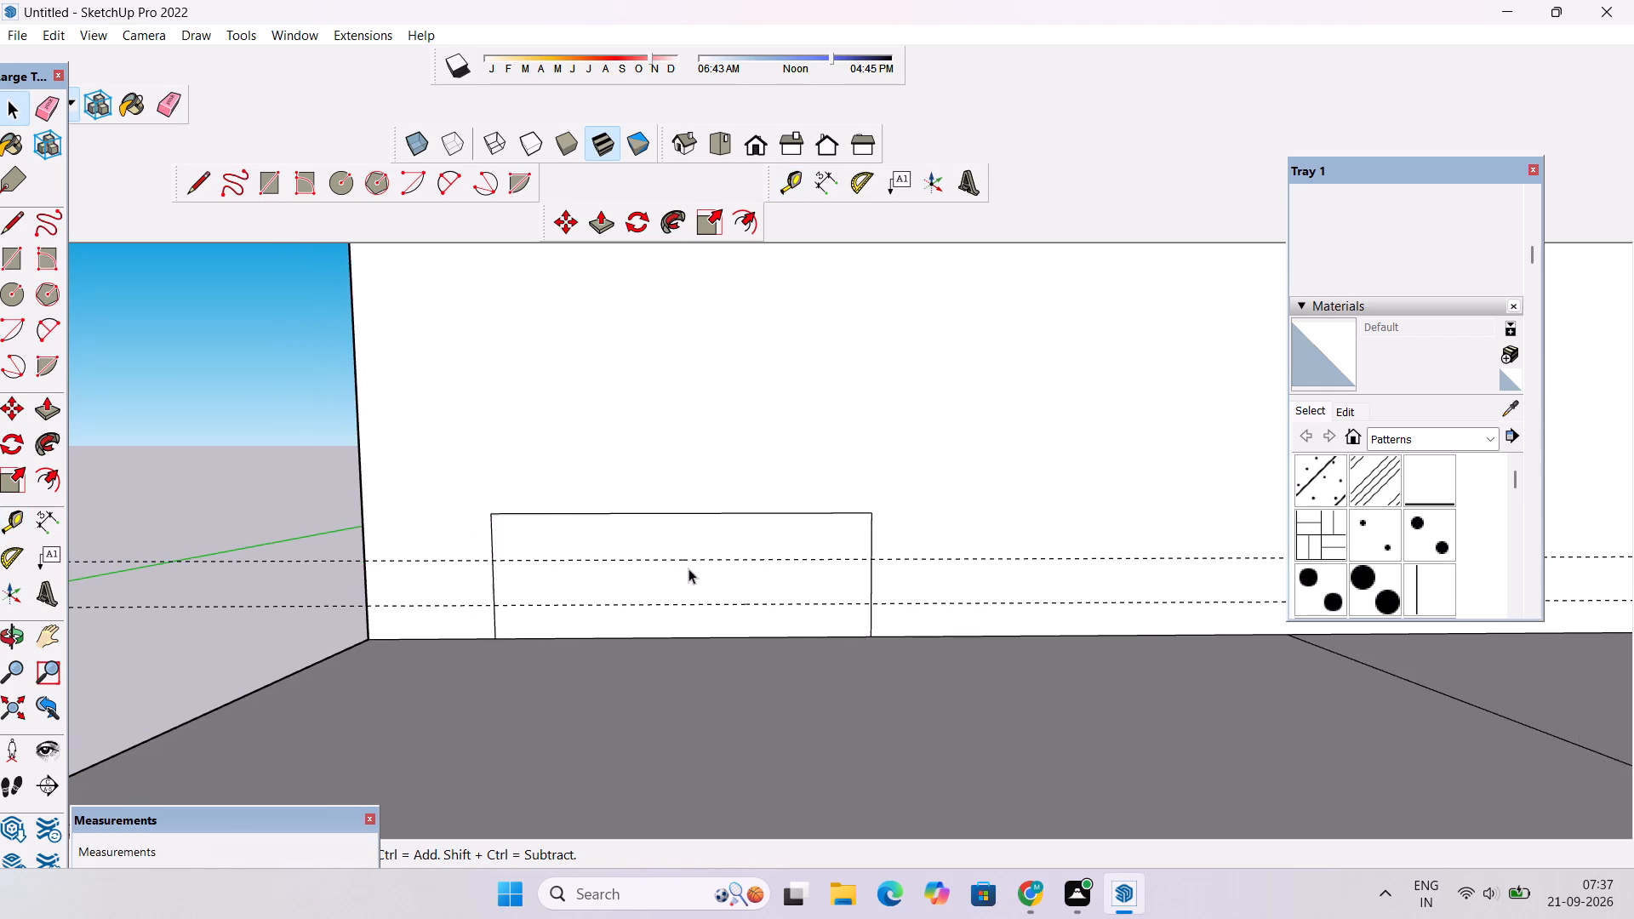
Draw two 15' horizontal lines across the rectangle along the guides, dividing it into three strips.
key("l")
scroll(700, 590, "up", 3)
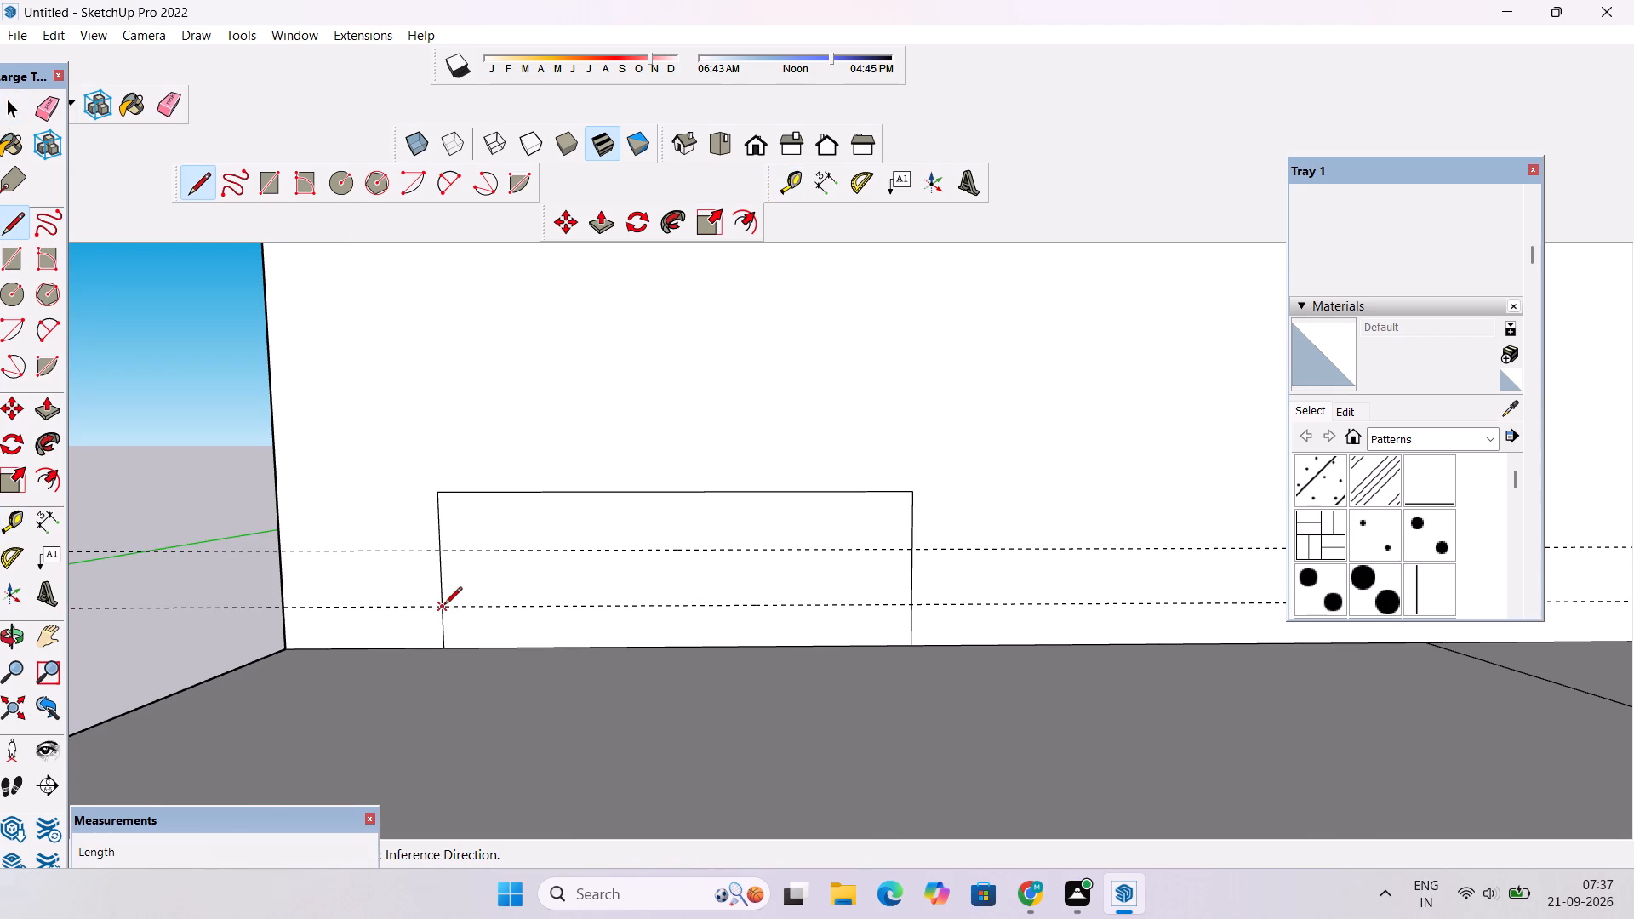
left_click(444, 608)
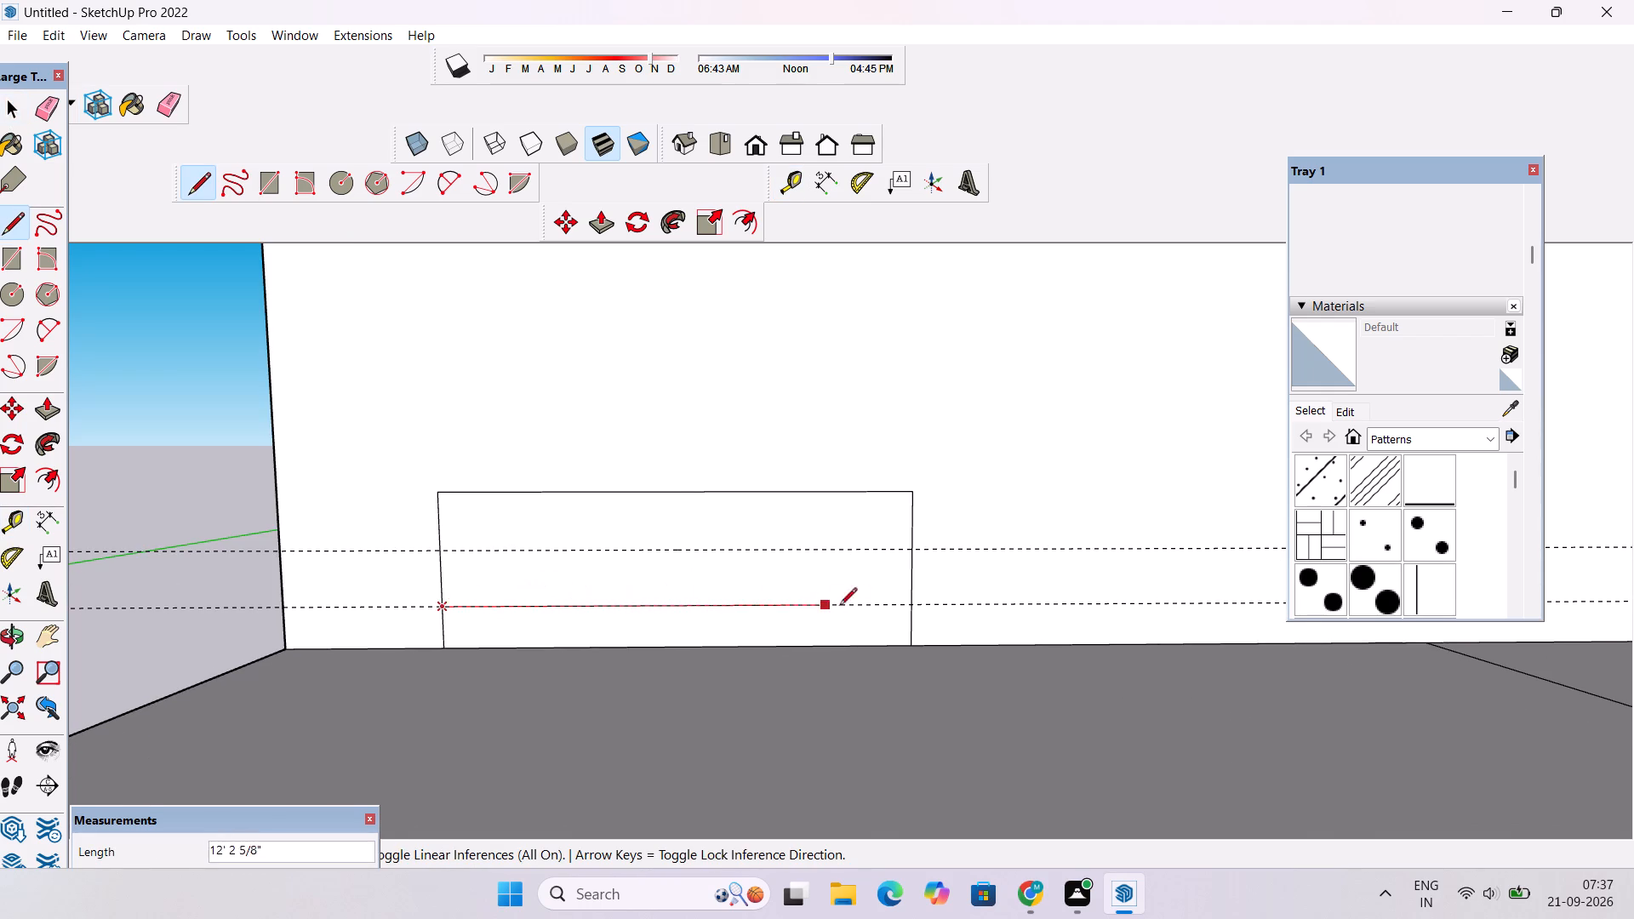
left_click(912, 607)
left_click(911, 551)
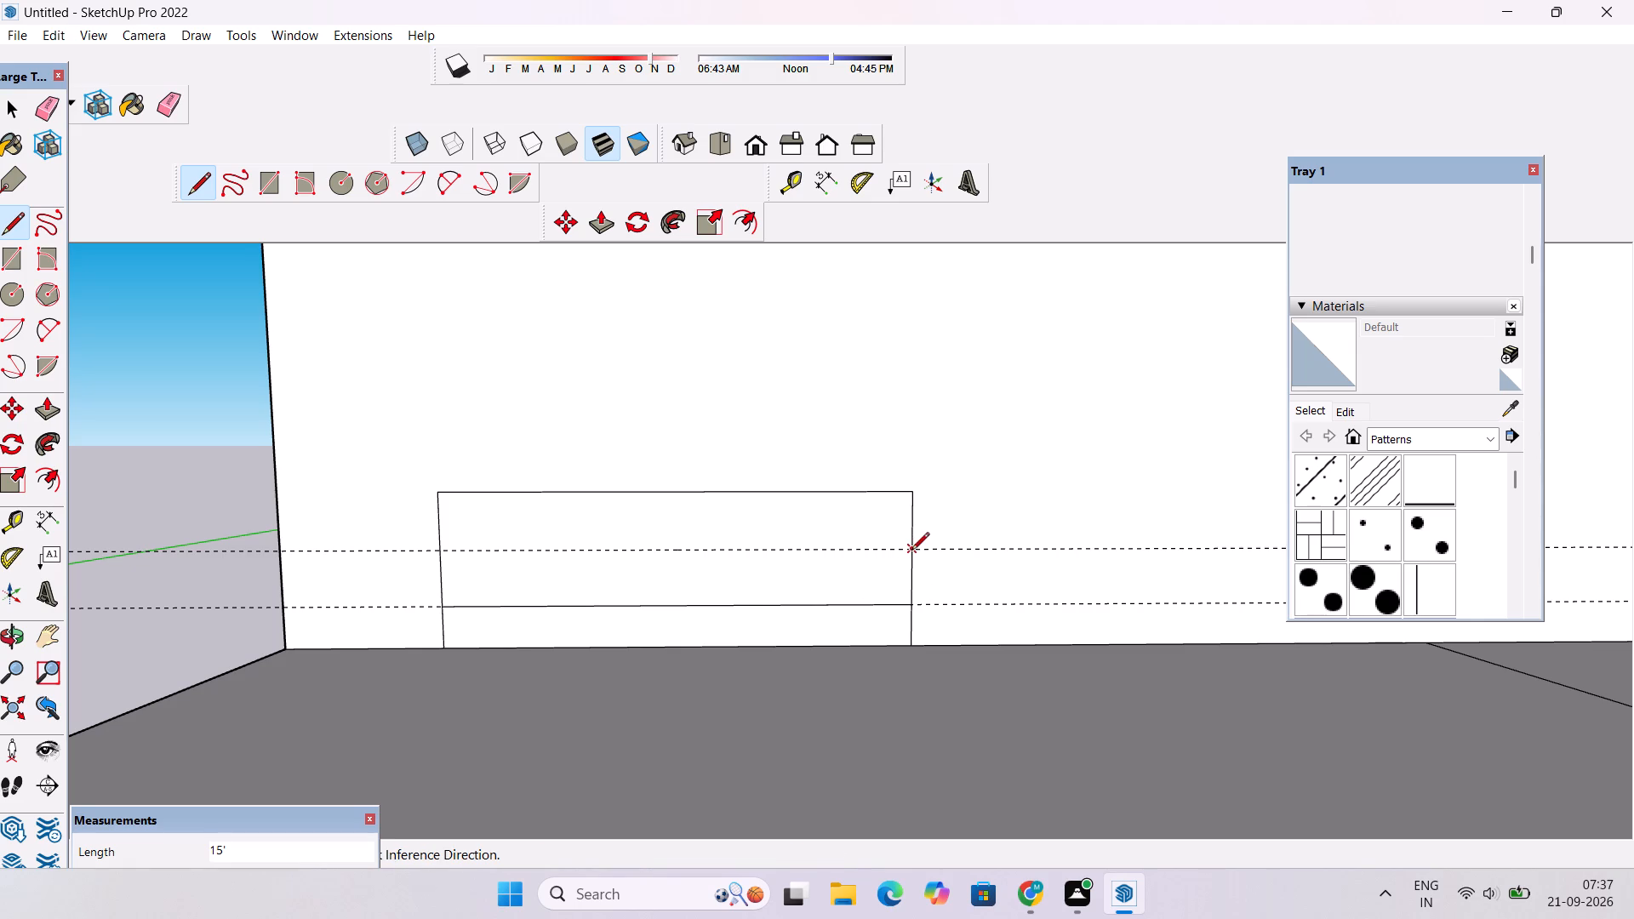
left_click(445, 547)
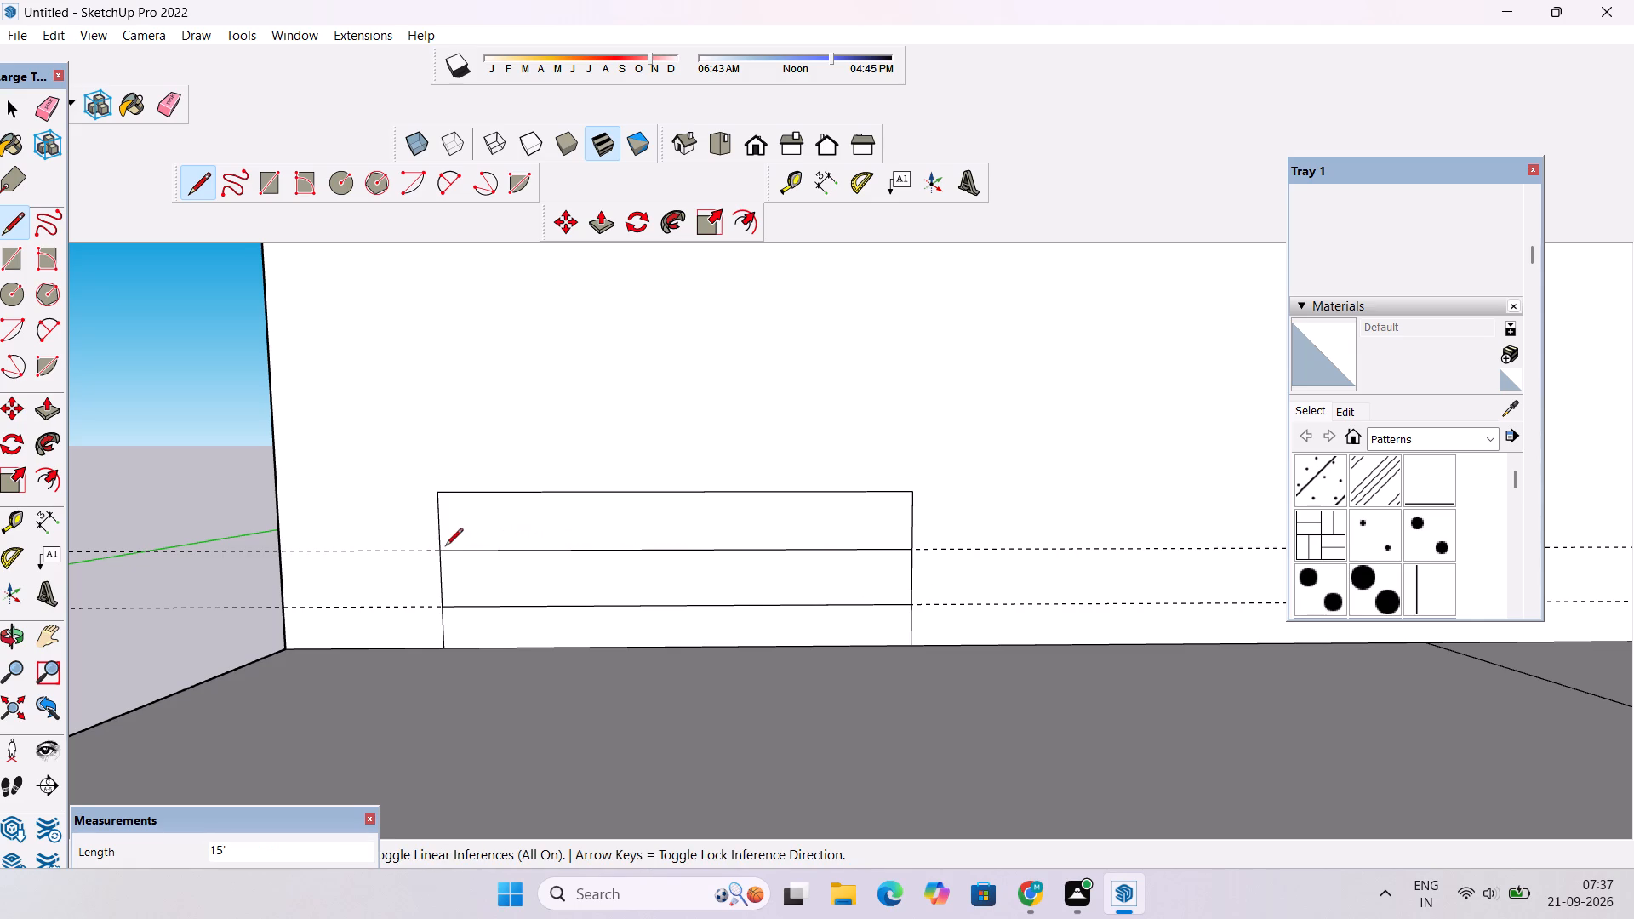
key("space")
Erase the two horizontal guides that cross the back-wall rectangle.
scroll(401, 570, "down", 8)
key("e")
left_click_drag(249, 516, 249, 546)
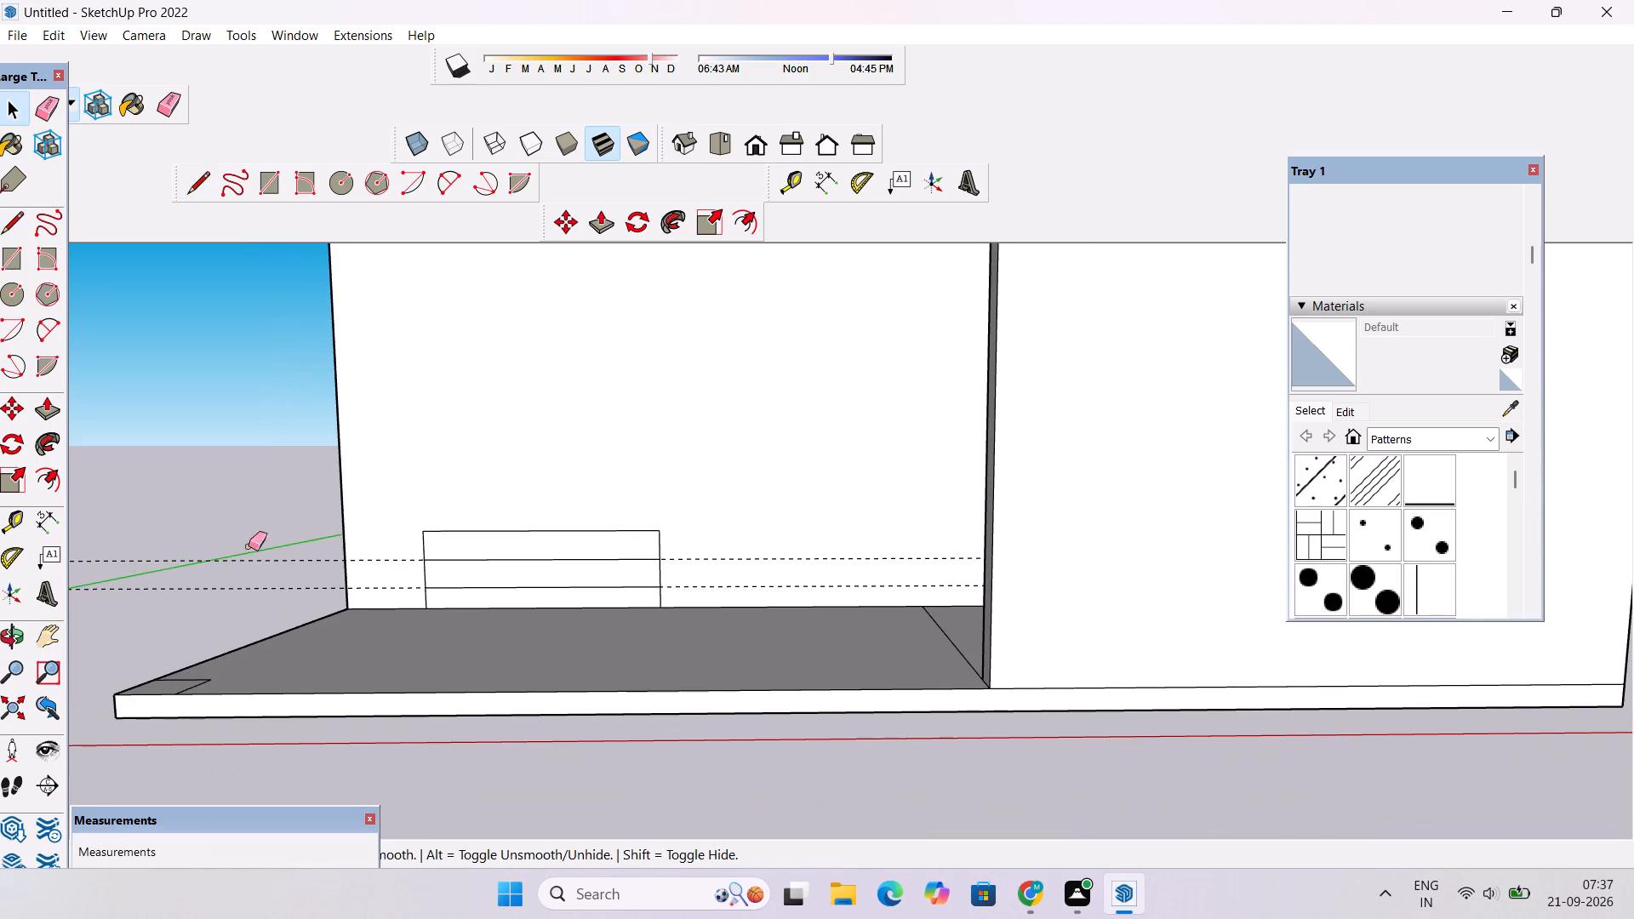
left_click_drag(249, 546, 265, 621)
Examine the divided rectangle on the back wall and the porch recess around it from close up, below and the front.
scroll(288, 561, "up", 2)
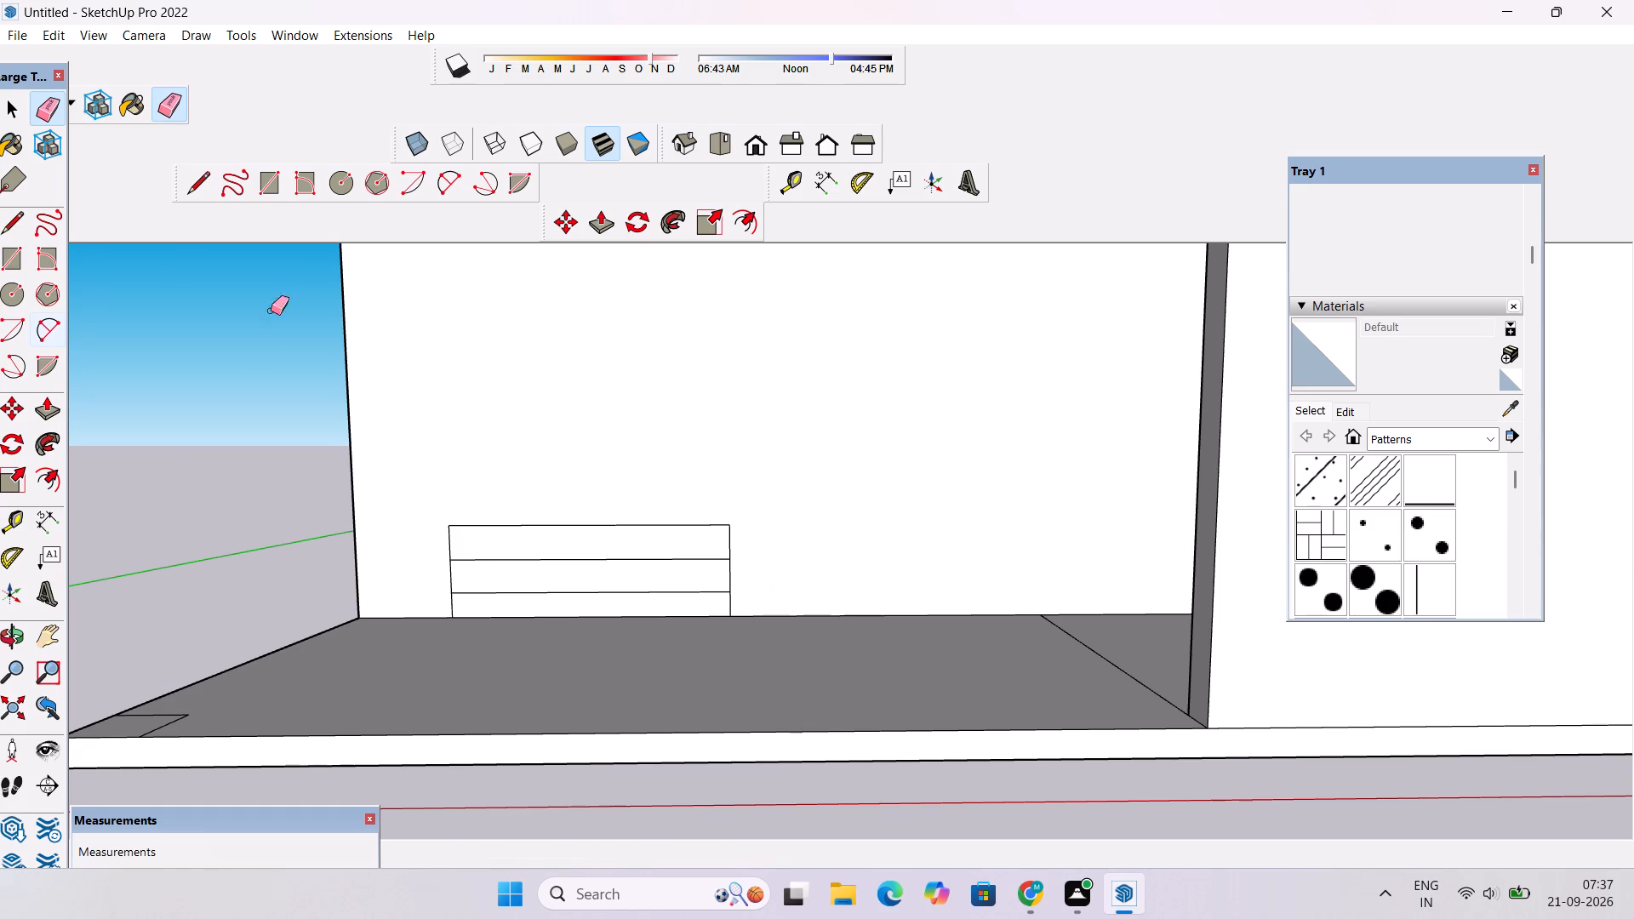
scroll(177, 403, "down", 5)
scroll(186, 420, "up", 6)
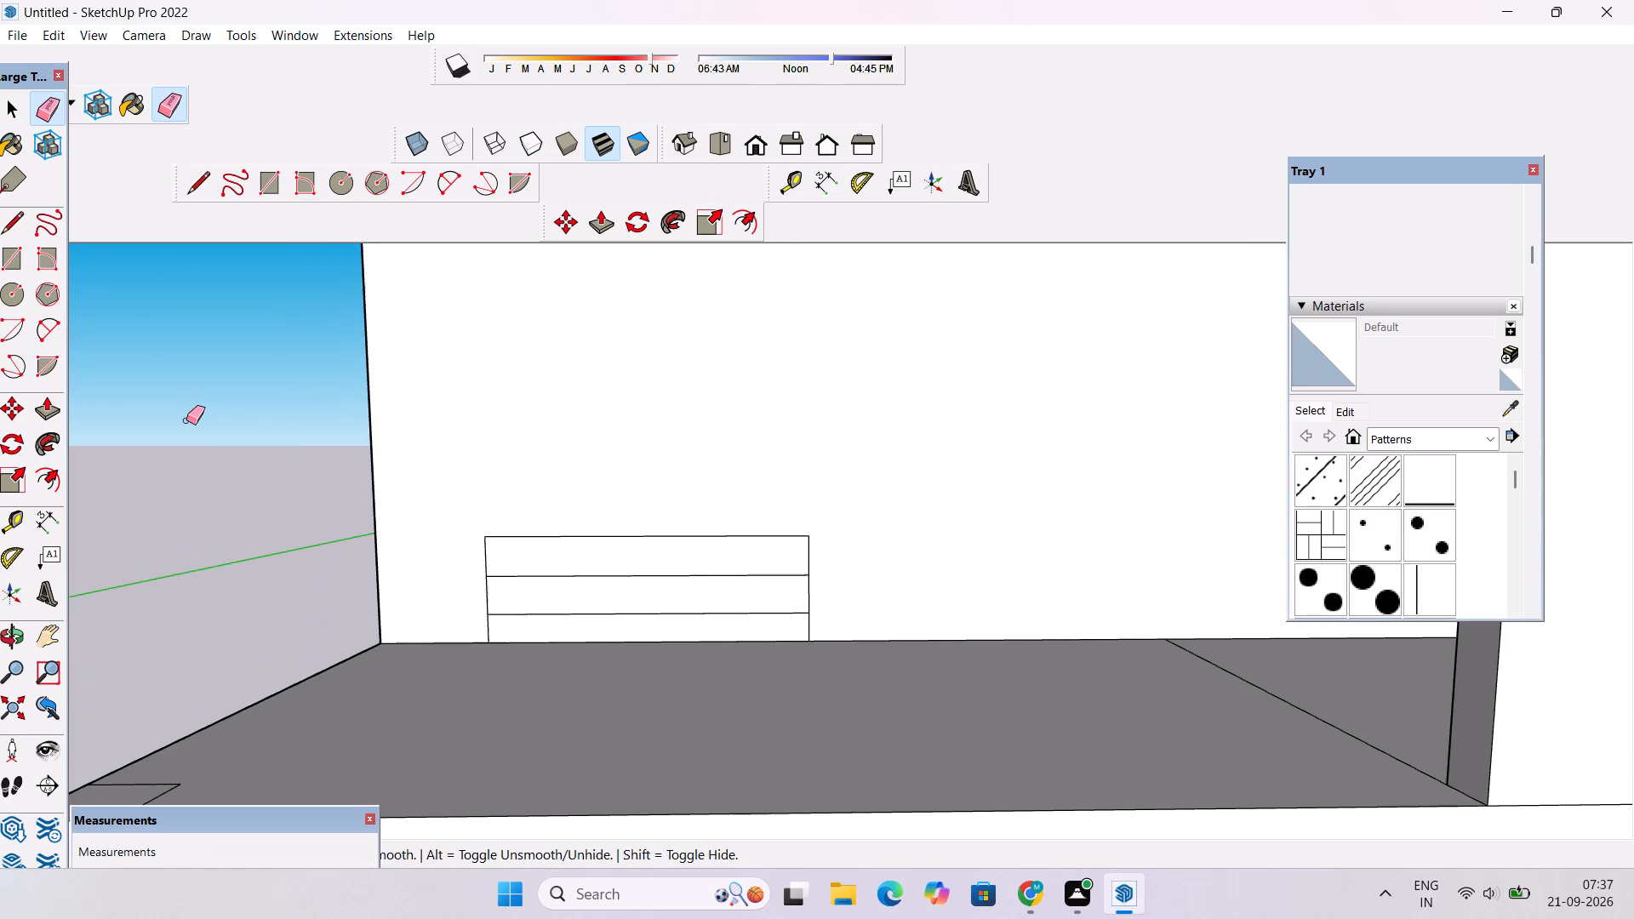
key("space")
key("o")
scroll(191, 414, "down", 11)
left_click_drag(211, 429, 404, 455, "shift")
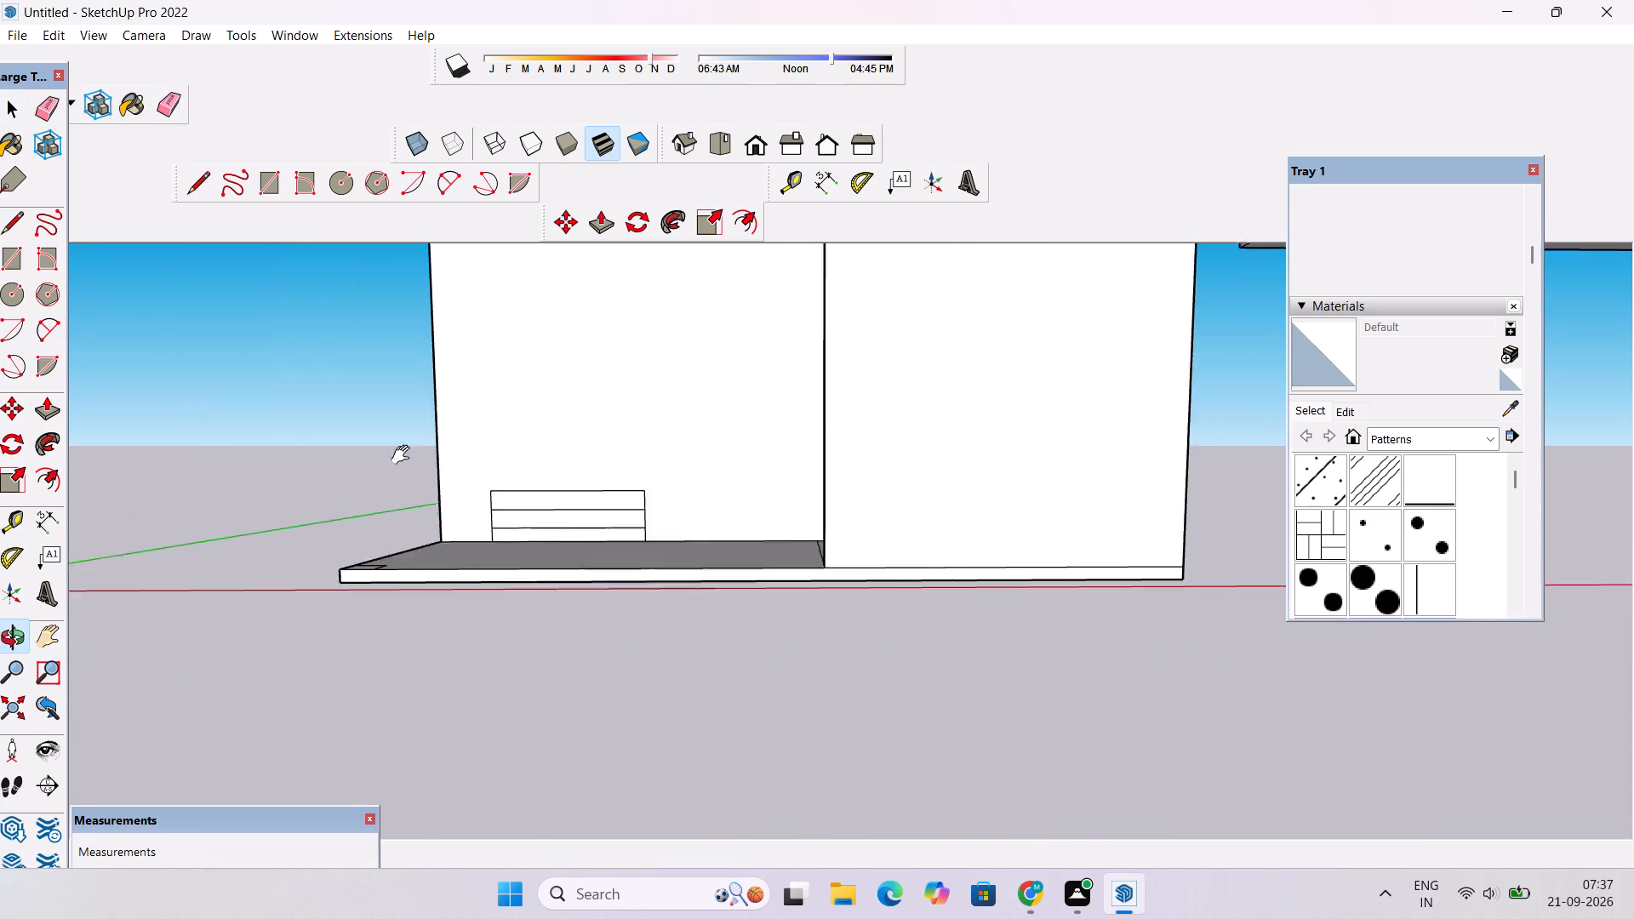
left_click_drag(404, 455, 405, 456, "shift")
scroll(420, 455, "down", 5)
left_click_drag(433, 466, 483, 578)
scroll(488, 571, "up", 5)
left_click_drag(545, 650, 409, 486)
scroll(409, 483, "down", 6)
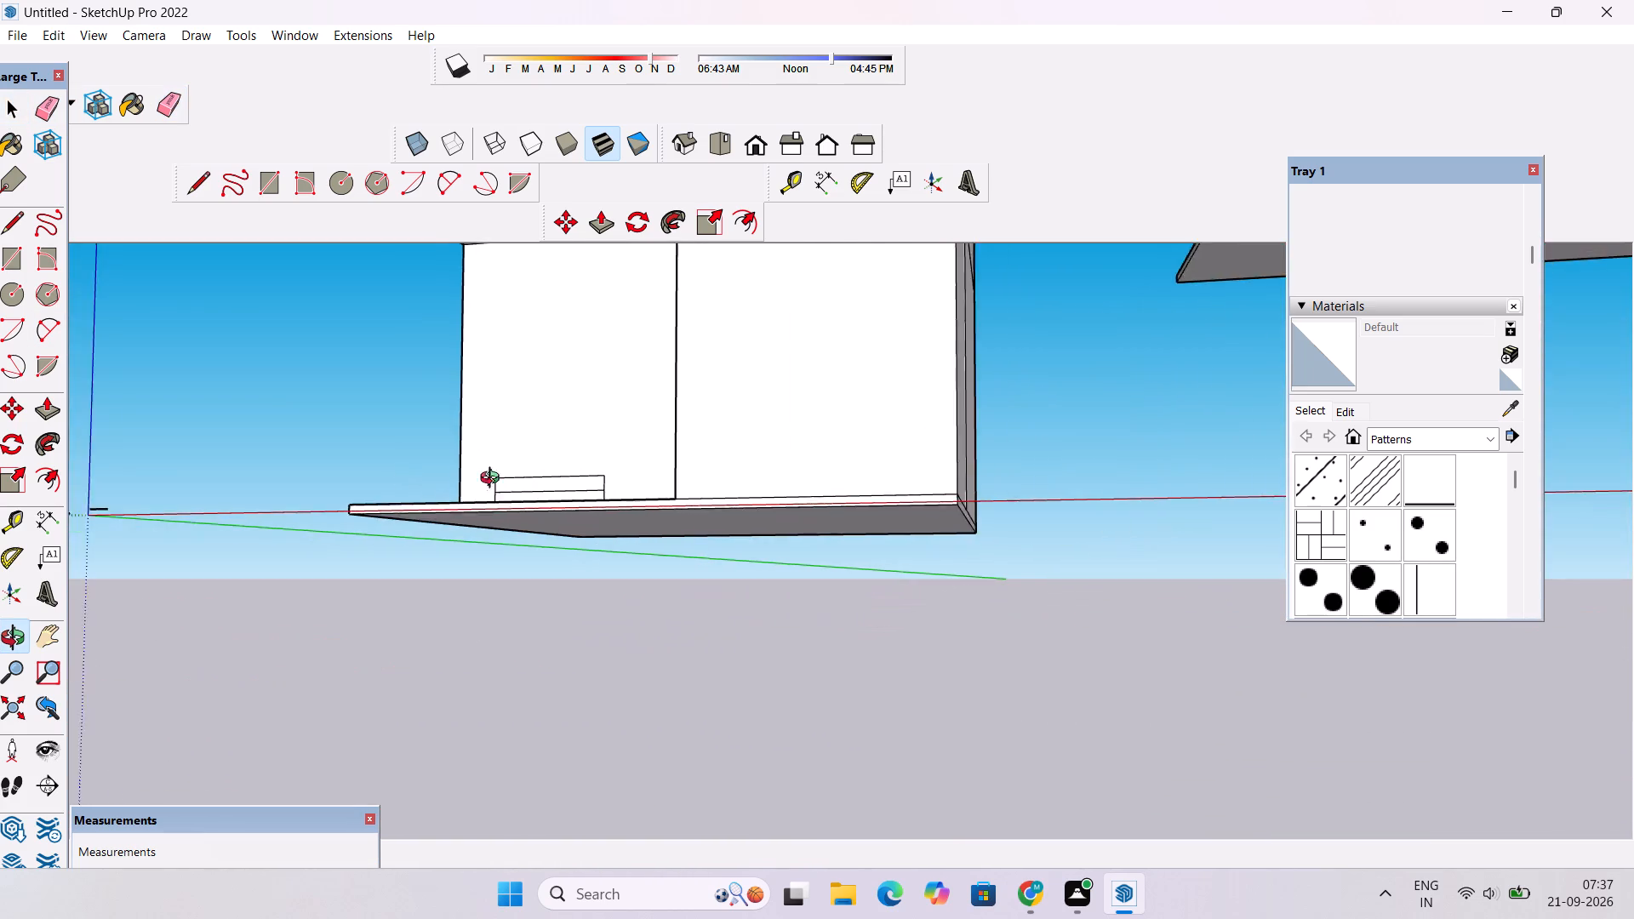
left_click_drag(495, 480, 534, 648)
scroll(522, 558, "up", 4)
left_click_drag(515, 556, 698, 530, "shift")
scroll(673, 534, "down", 2)
left_click_drag(604, 541, 680, 536)
scroll(681, 534, "down", 4)
left_click_drag(764, 480, 555, 610, "shift")
left_click_drag(551, 654, 556, 562)
left_click_drag(391, 658, 652, 577, "shift")
left_click_drag(675, 619, 669, 631)
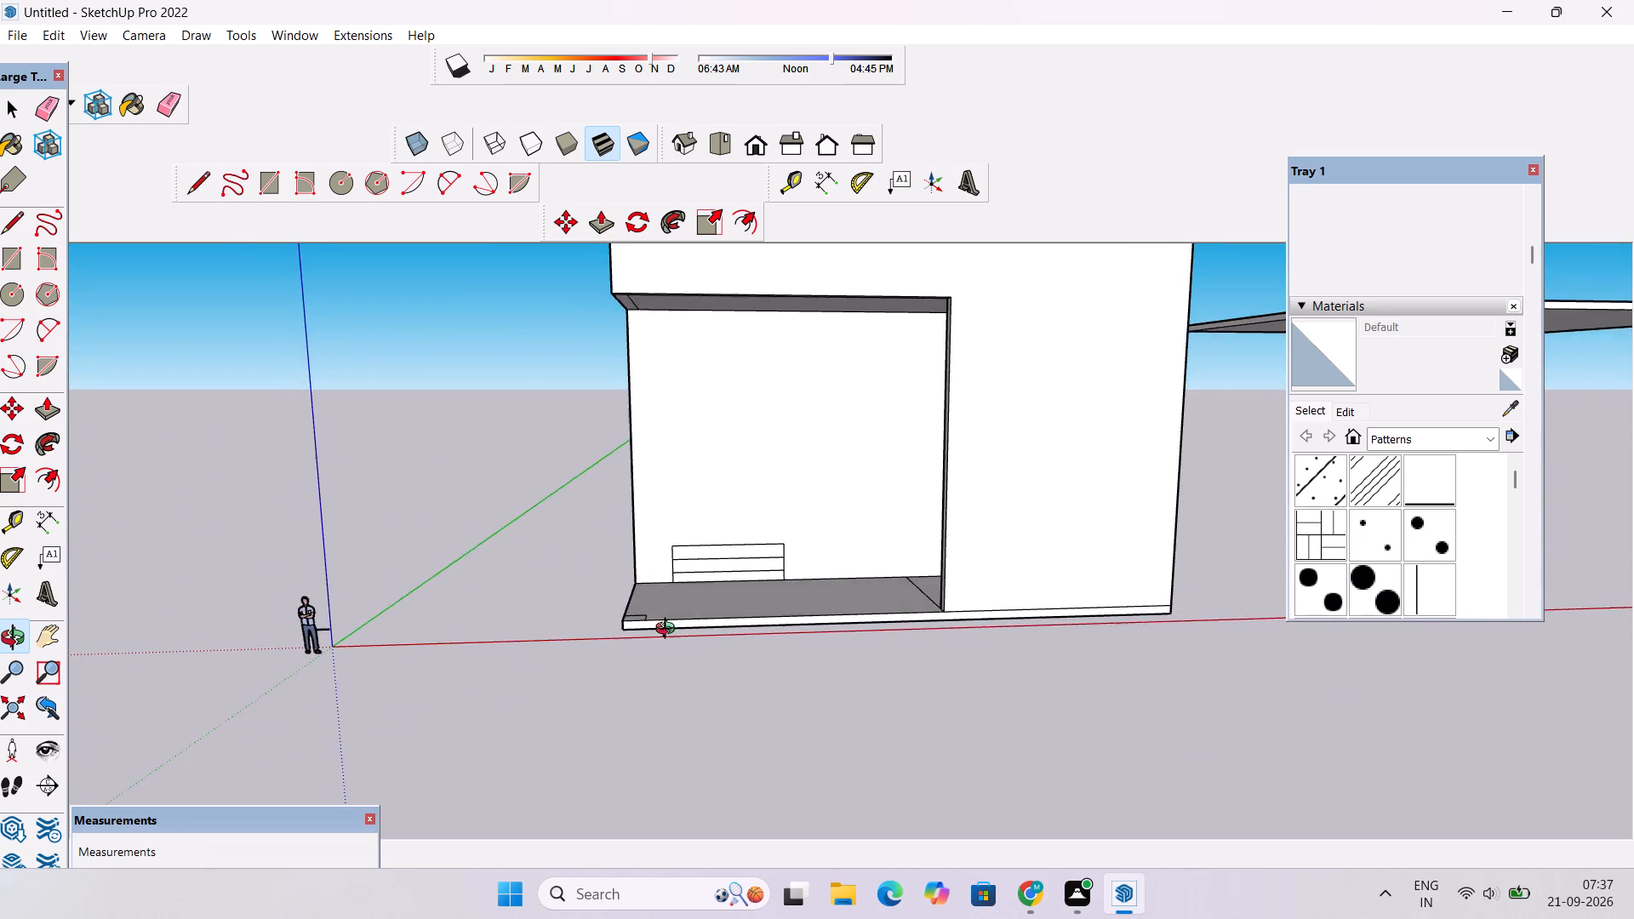
Push/Pull the bottom strip of the back-wall rectangle out over the porch floor by about 6' 8".
left_click_drag(669, 631, 635, 626)
left_click_drag(717, 581, 581, 608)
scroll(580, 608, "down", 4)
left_click_drag(584, 636, 590, 706)
scroll(582, 598, "up", 9)
left_click_drag(580, 596, 509, 566, "shift")
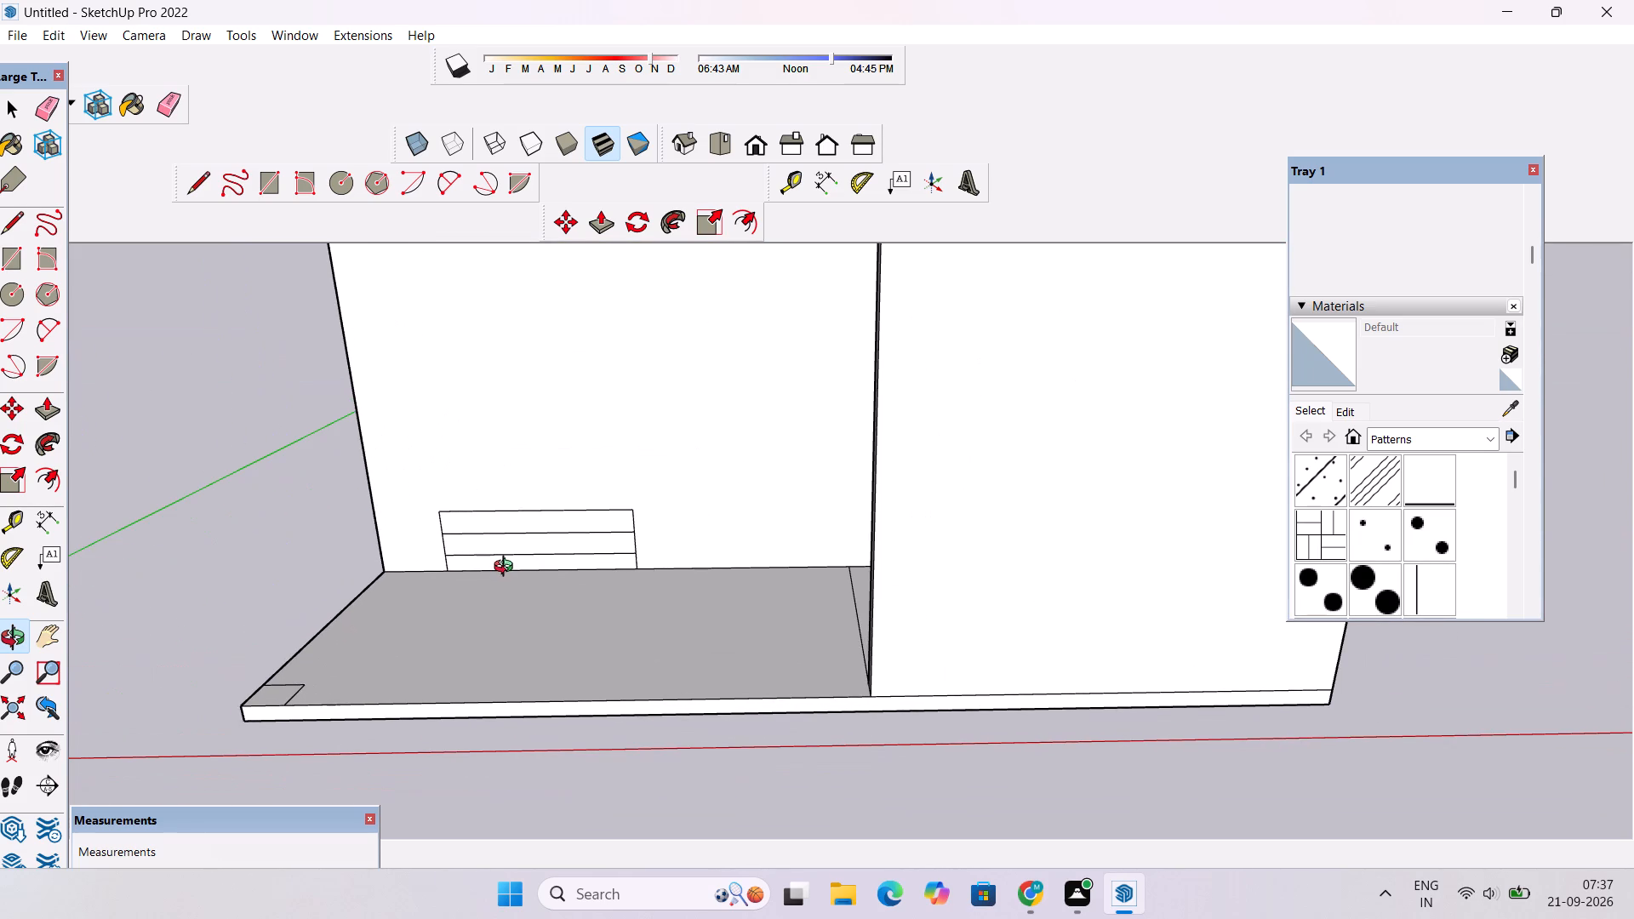
key("p")
left_click(519, 561)
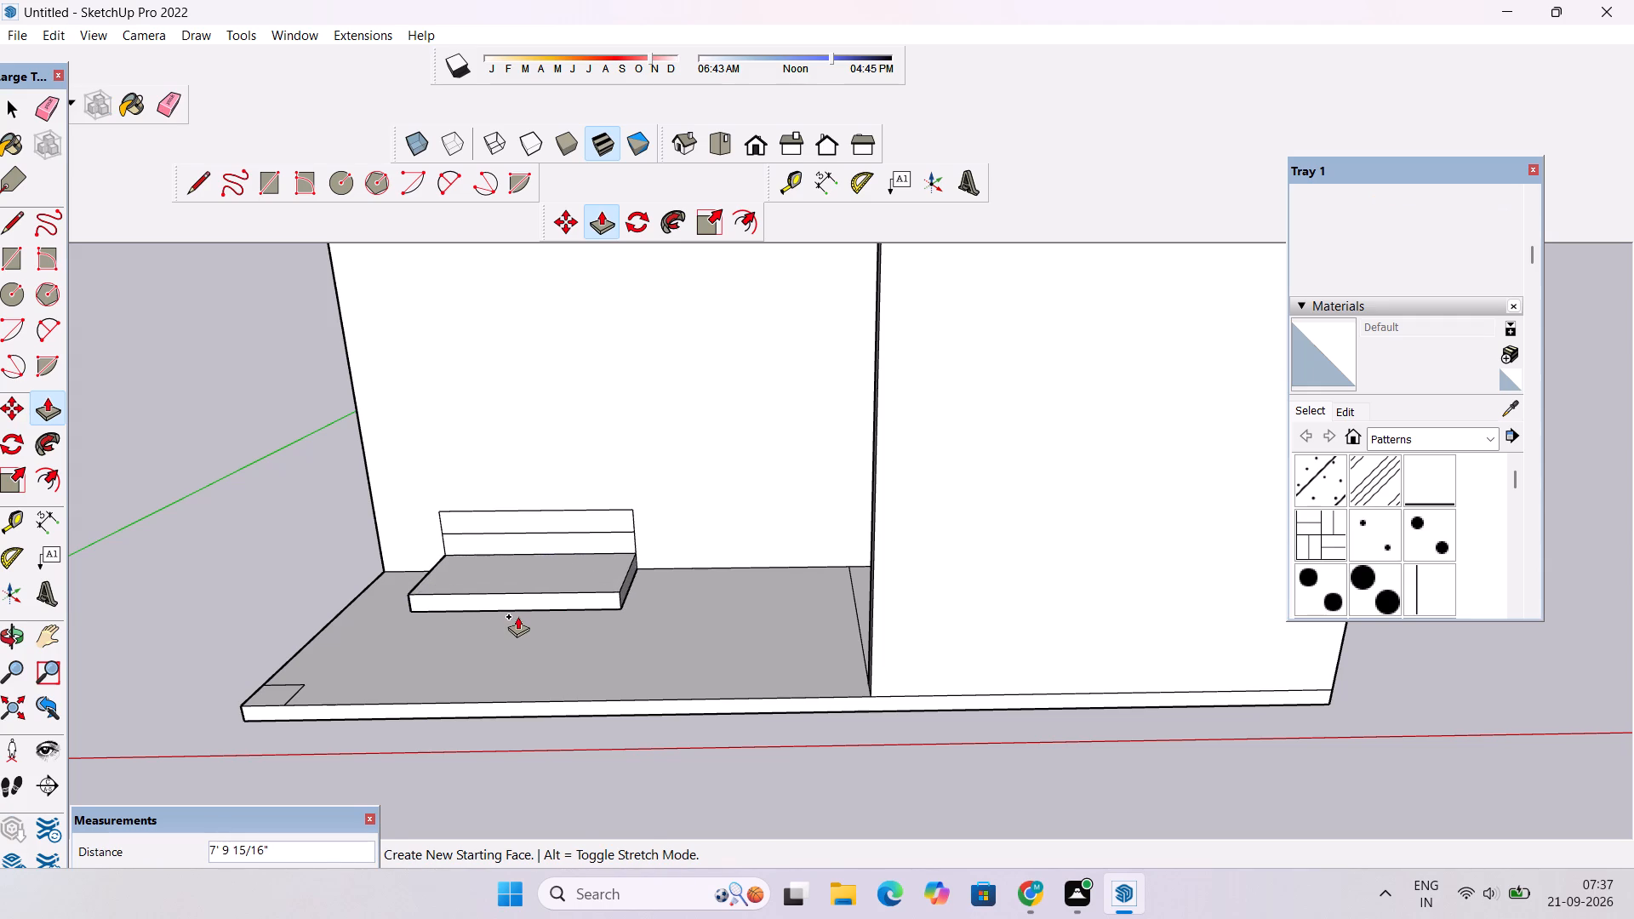
scroll(517, 616, "up", 10)
scroll(510, 587, "down", 5)
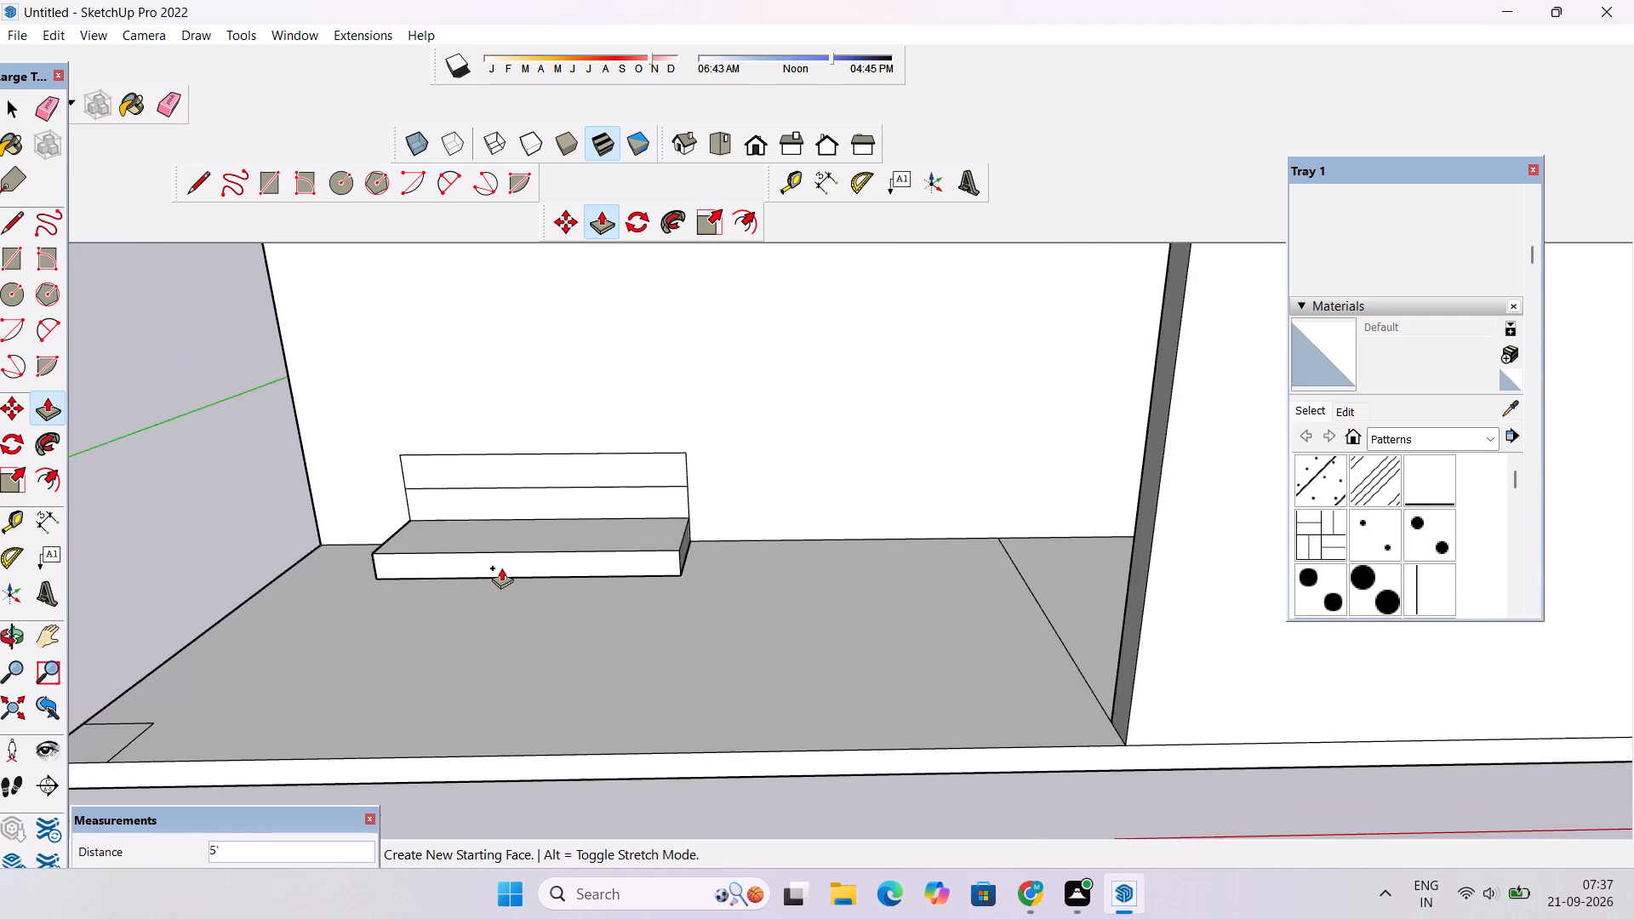
scroll(501, 568, "down", 6)
scroll(507, 595, "up", 4)
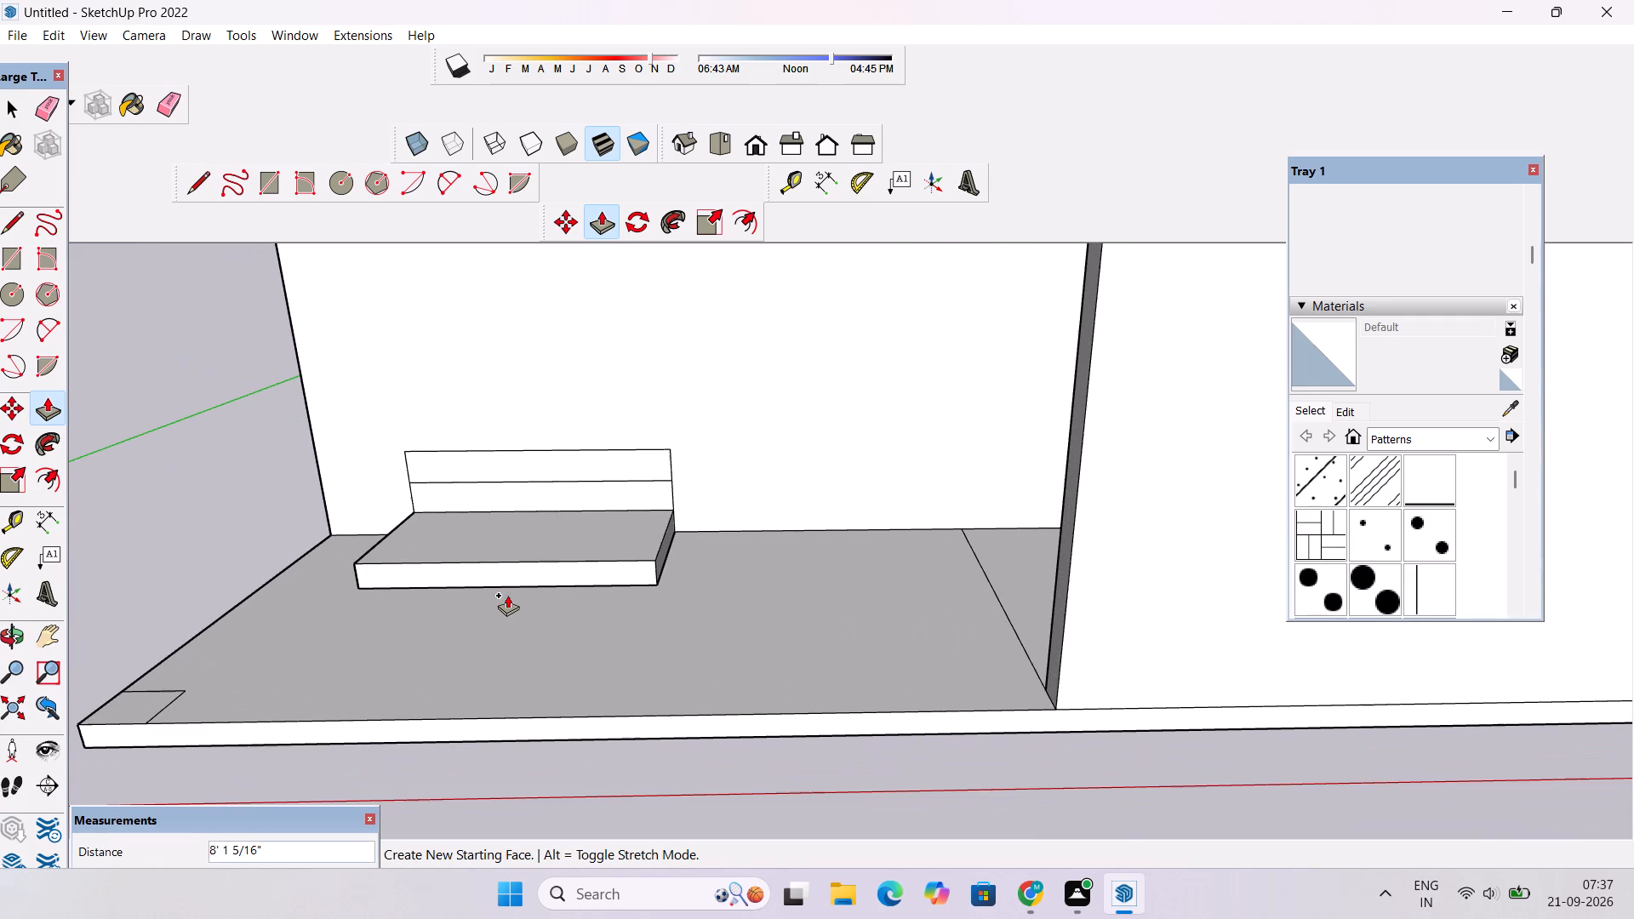
left_click(515, 584)
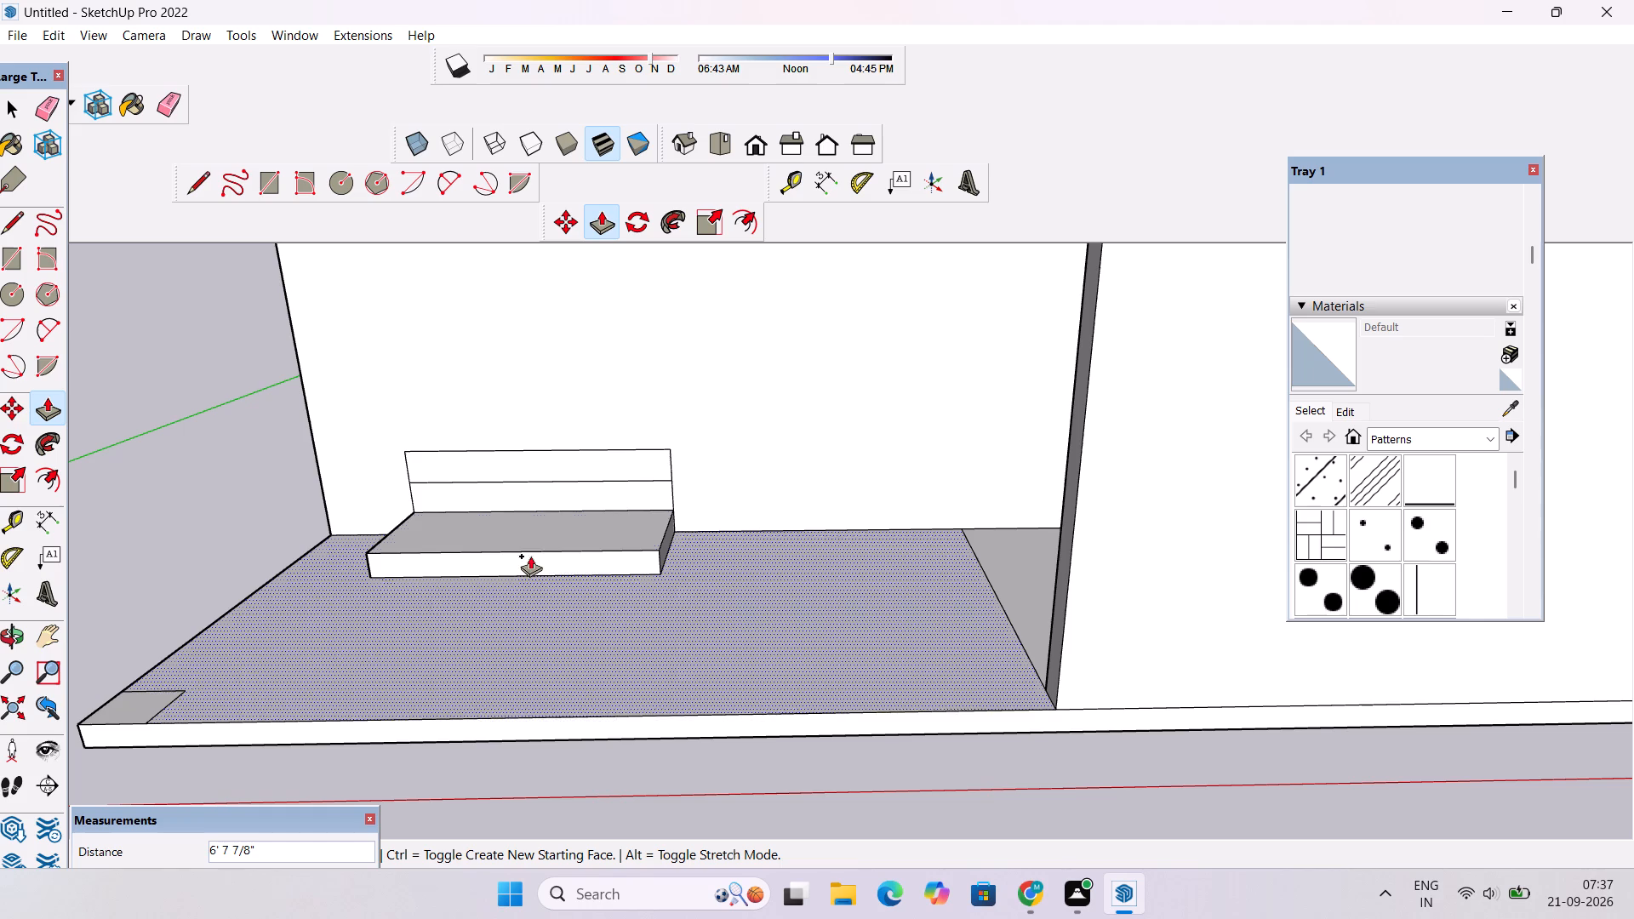
Push/Pull the middle strip of the back-wall rectangle out by about 3' 6" as the second step.
left_click(573, 494)
scroll(572, 517, "up", 9)
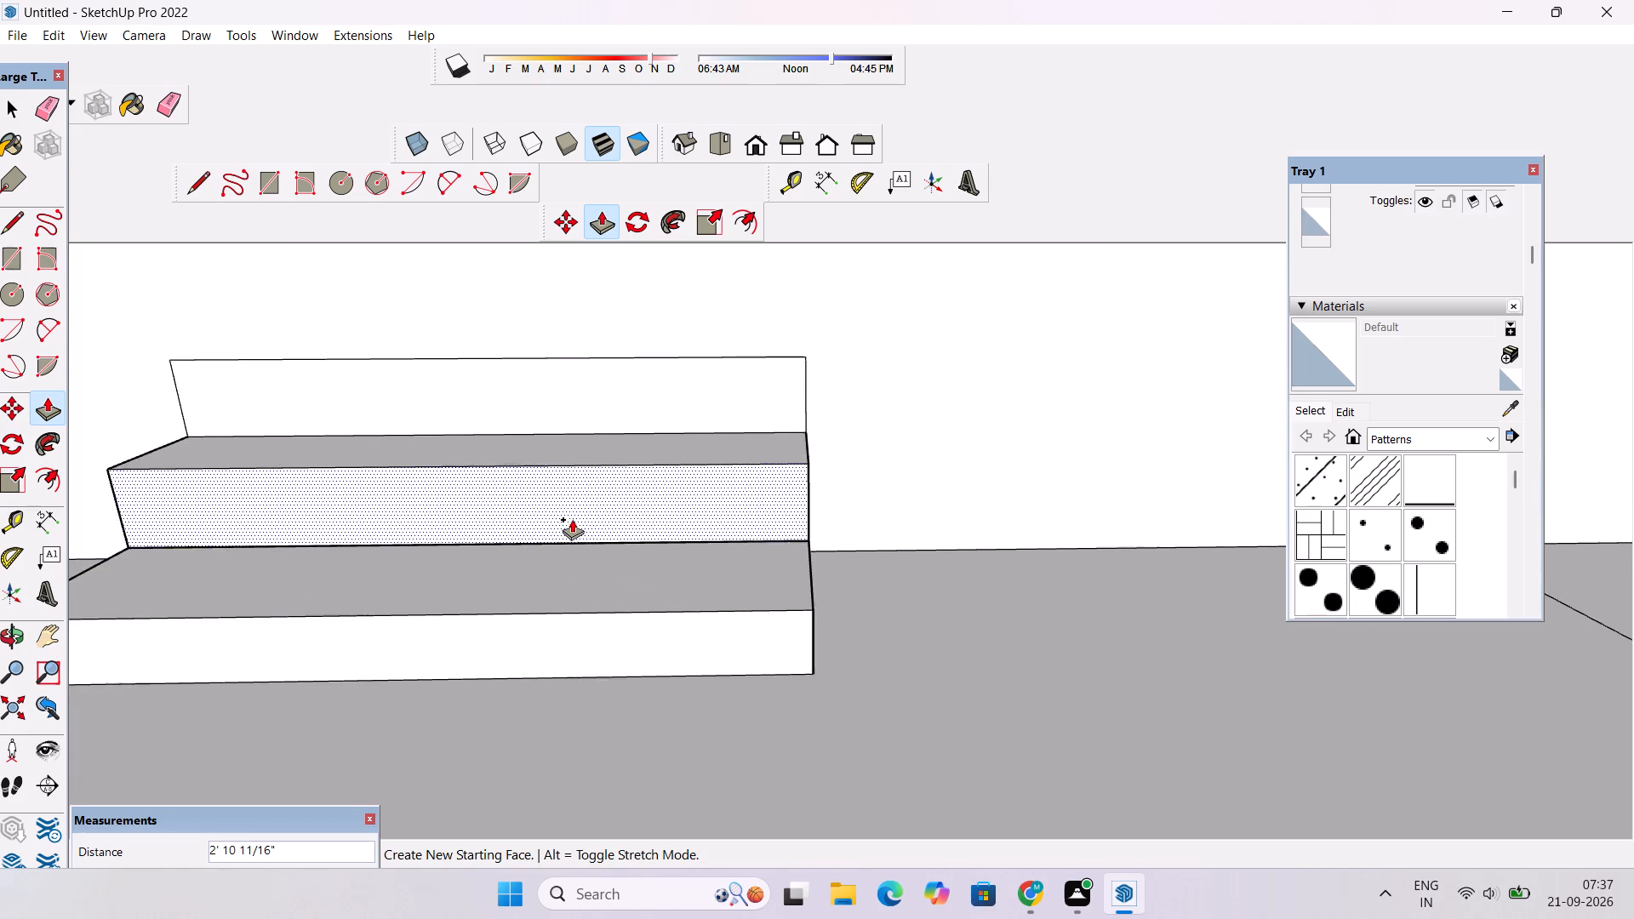
scroll(572, 519, "up", 2)
left_click(572, 530)
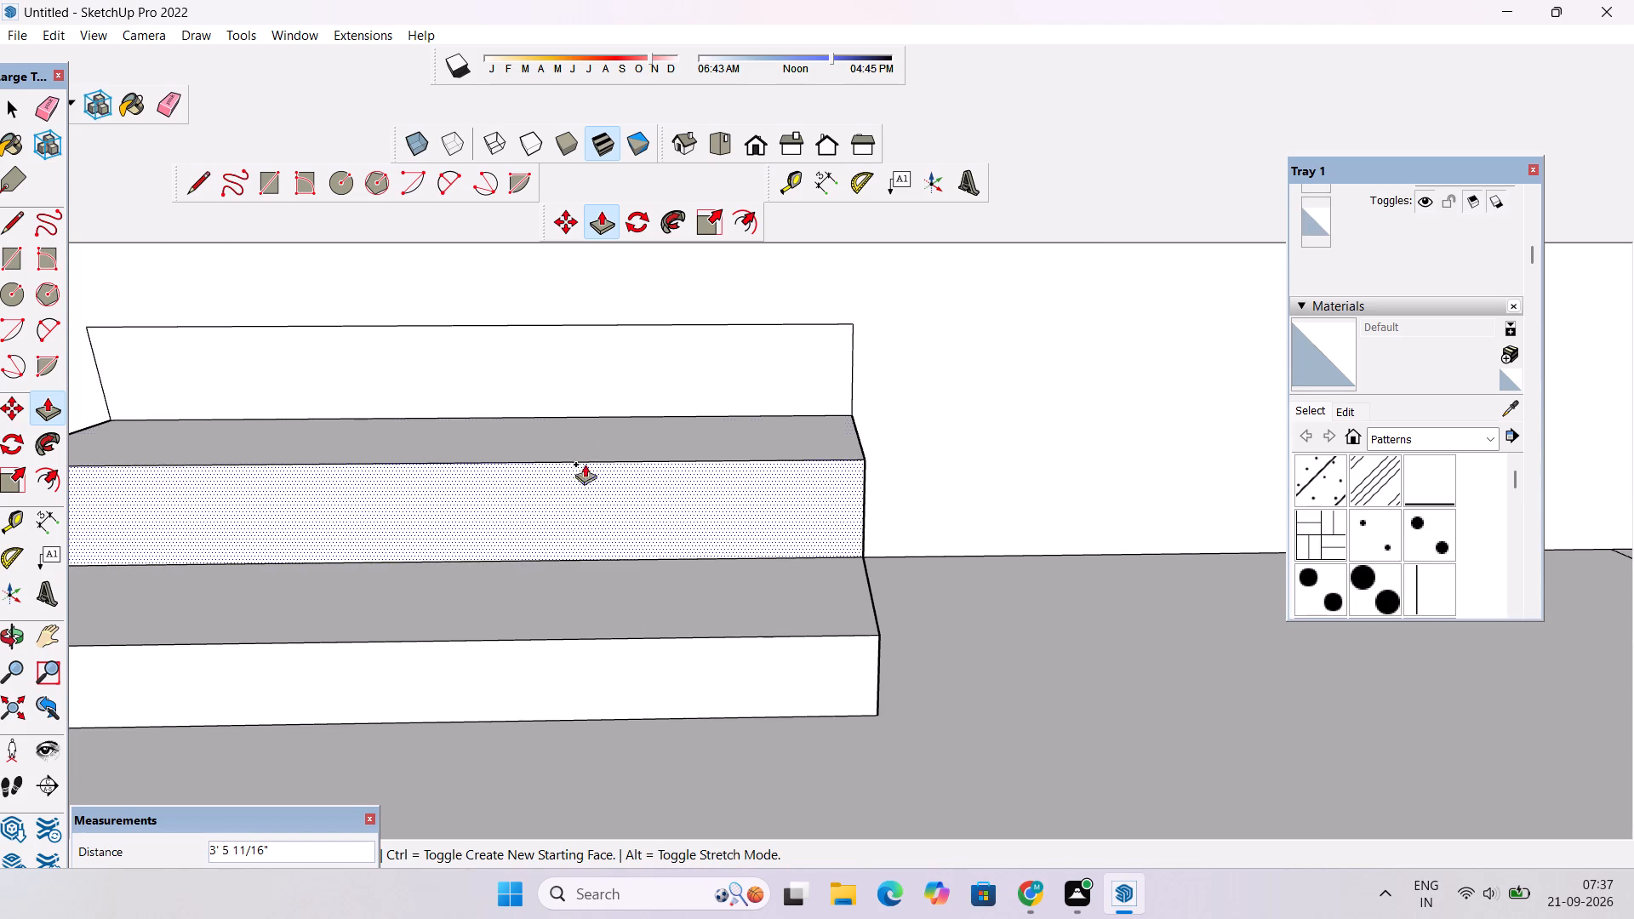
Deepen both steps with Push/Pull, extending the bottom one about 1' 9" further and the middle one about 2' 6" further.
scroll(545, 570, "down", 5)
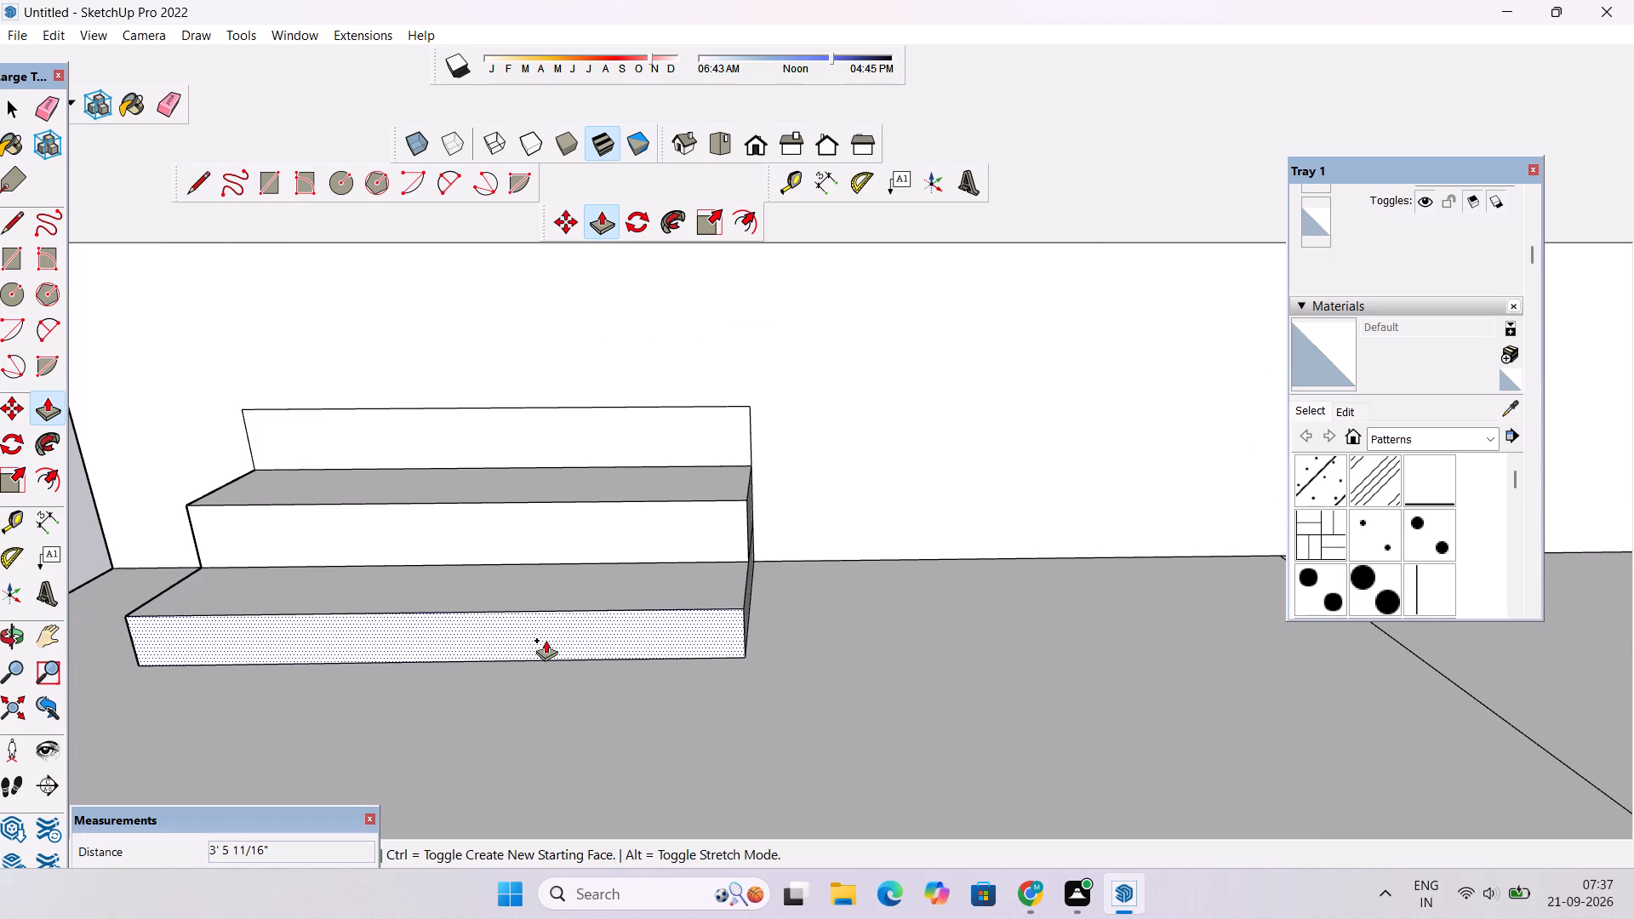
left_click(546, 640)
left_click(540, 679)
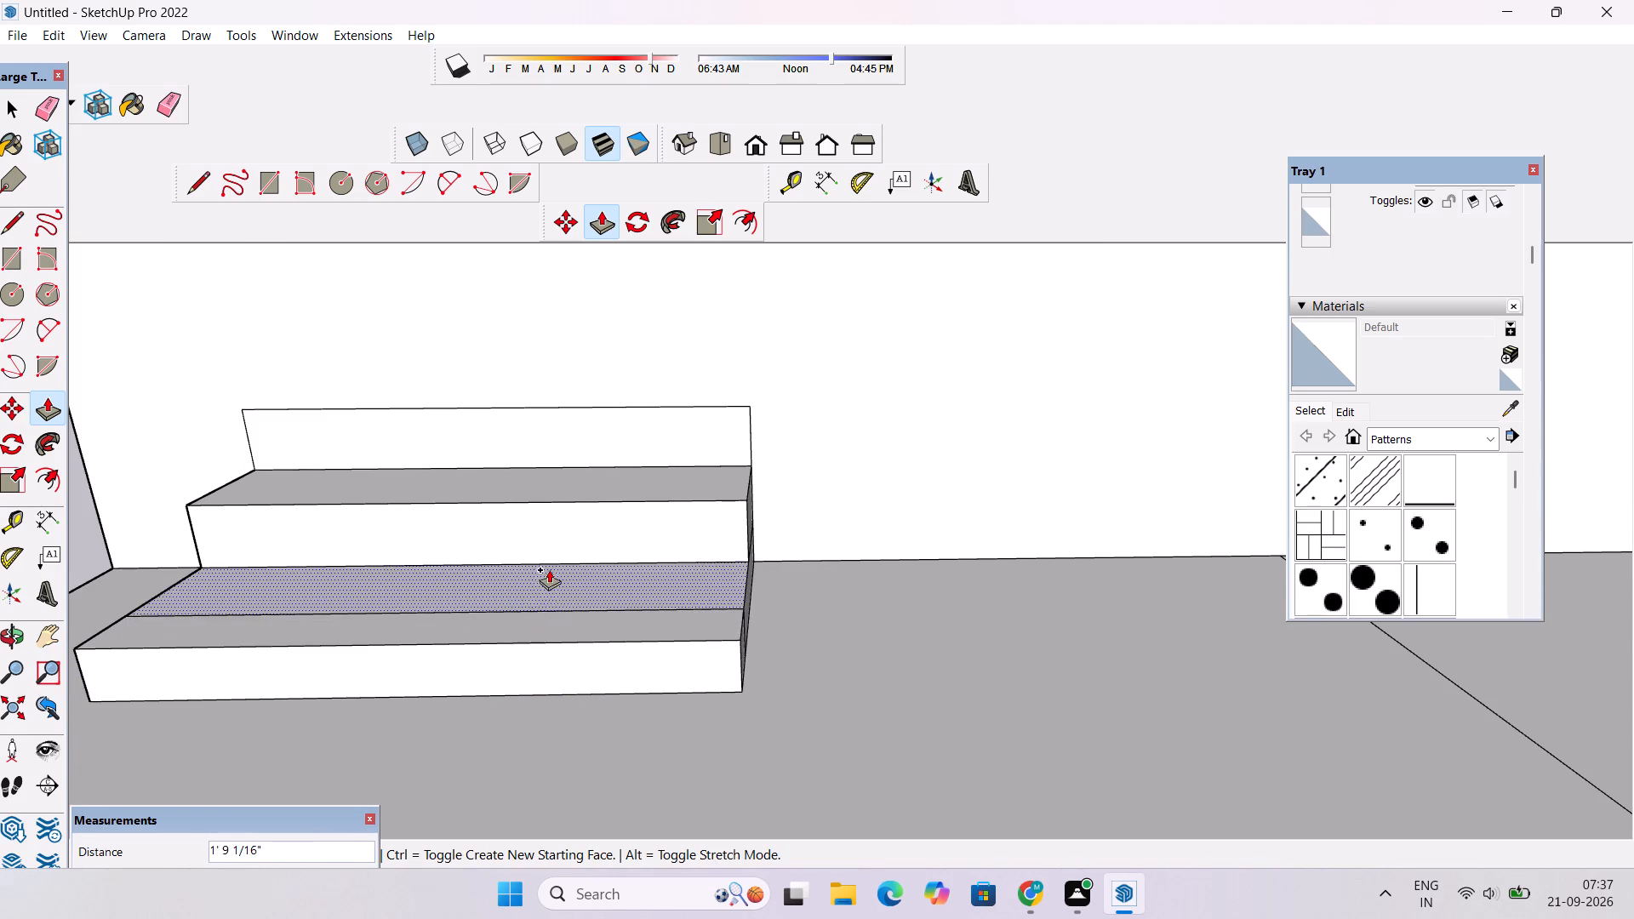
left_click(577, 524)
left_click(577, 568)
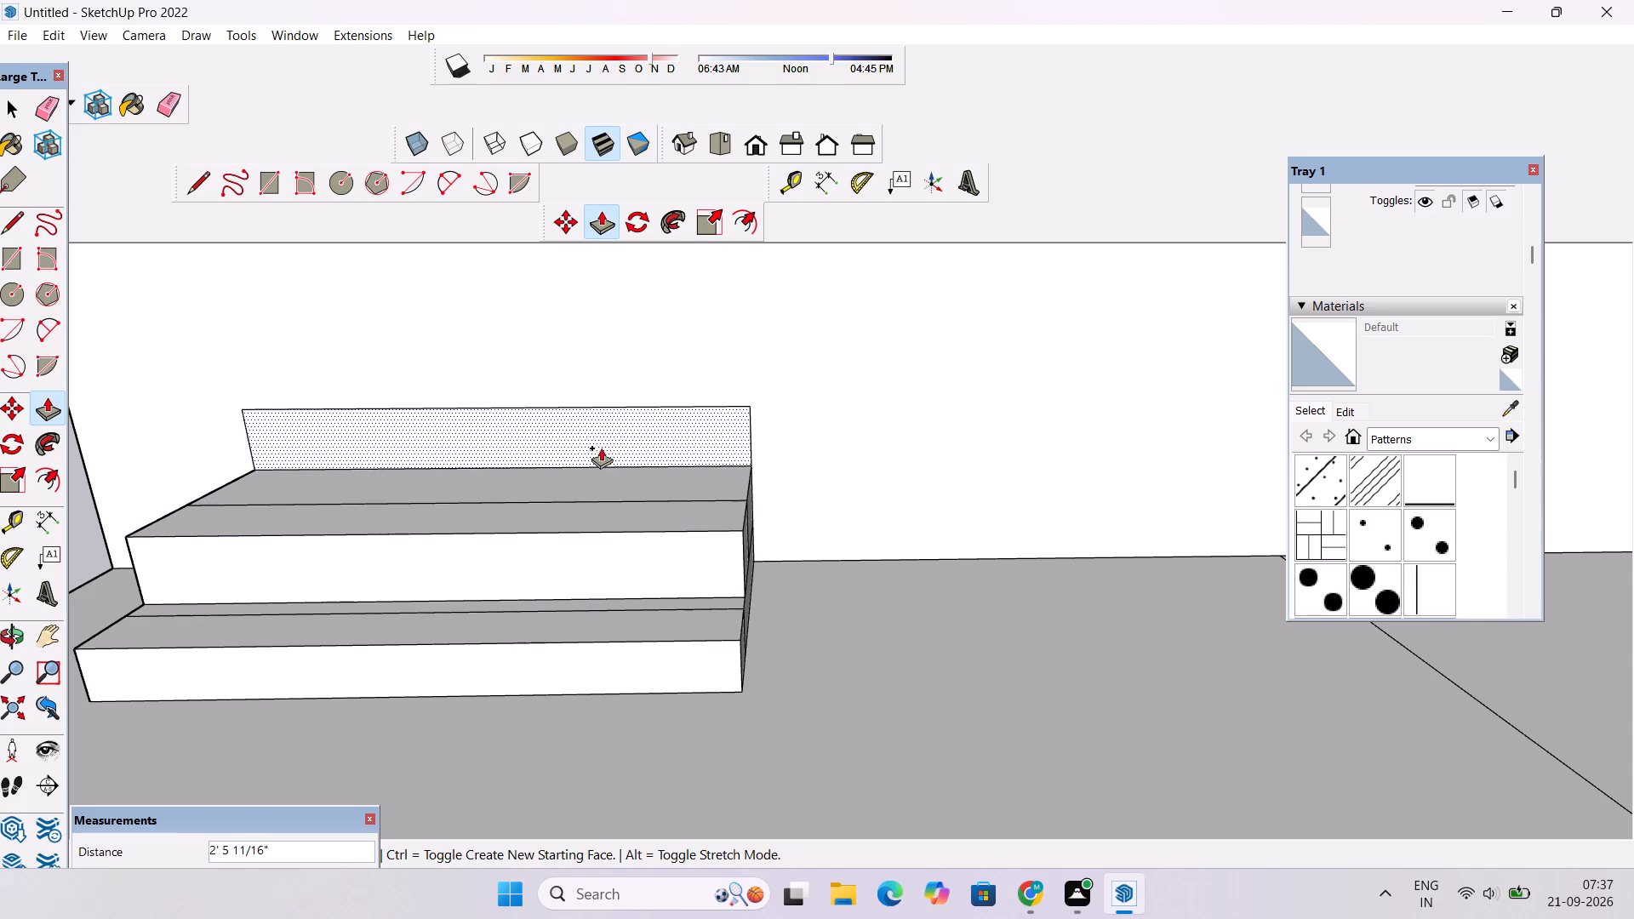
Push/Pull the top strip out flush with the crease line on the middle step's tread.
left_click(614, 429)
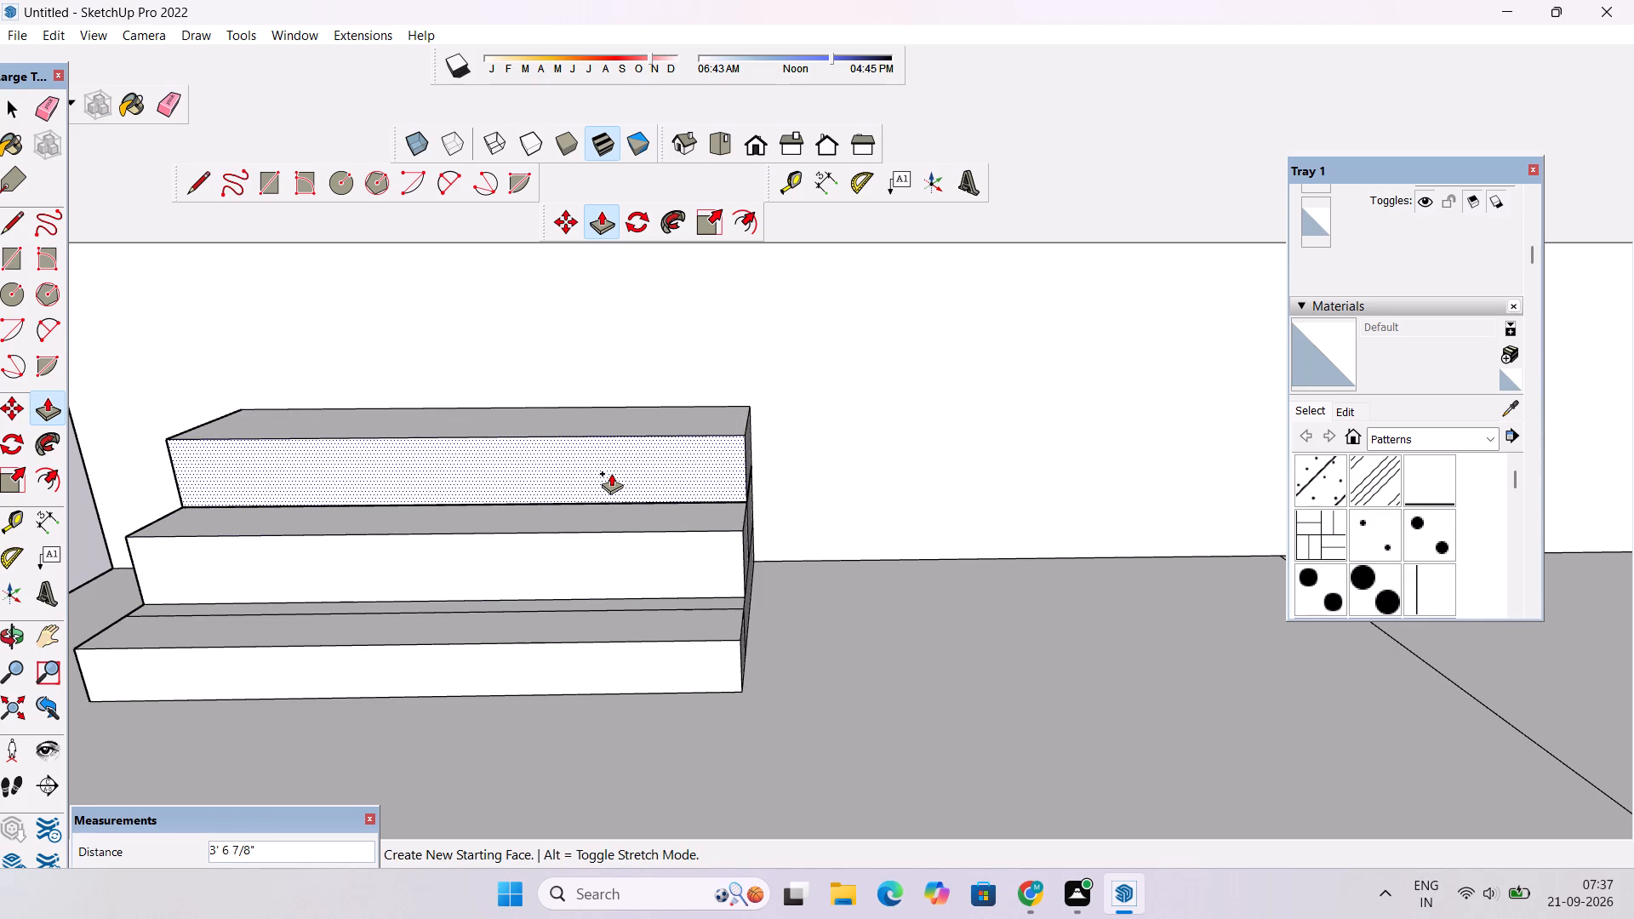
left_click(748, 507)
Erase the leftover crease line running along the bottom step's tread.
key("o")
scroll(750, 497, "down", 5)
left_click_drag(750, 482, 643, 681)
scroll(557, 586, "up", 4)
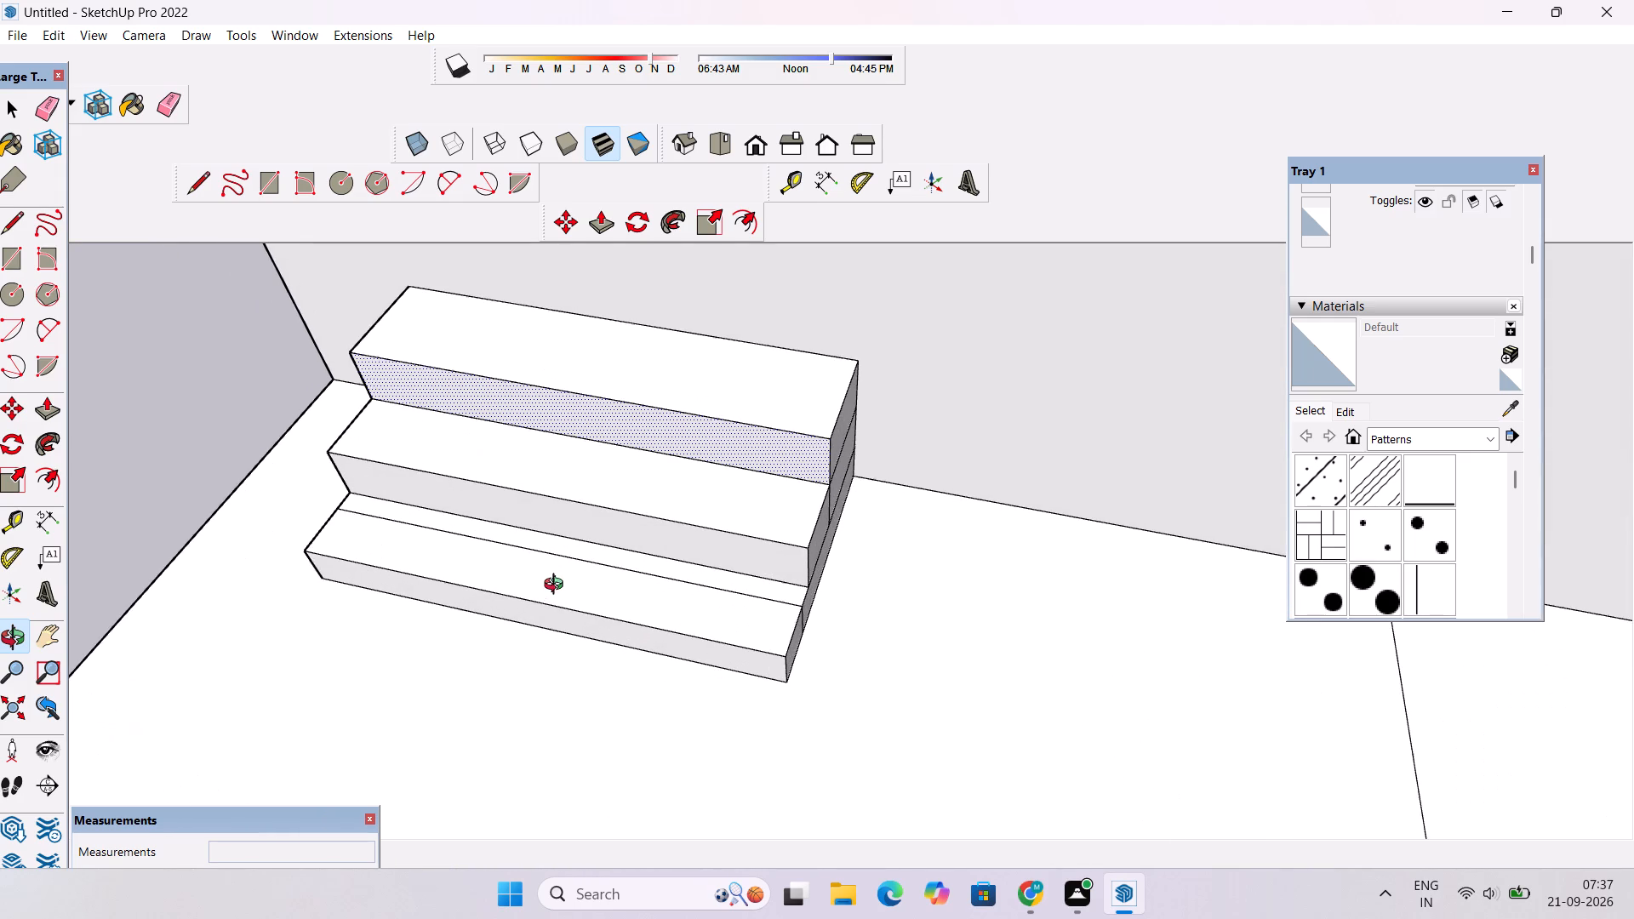
left_click_drag(563, 588, 647, 637, "shift")
scroll(647, 636, "up", 2)
key("e")
left_click_drag(649, 588, 649, 603)
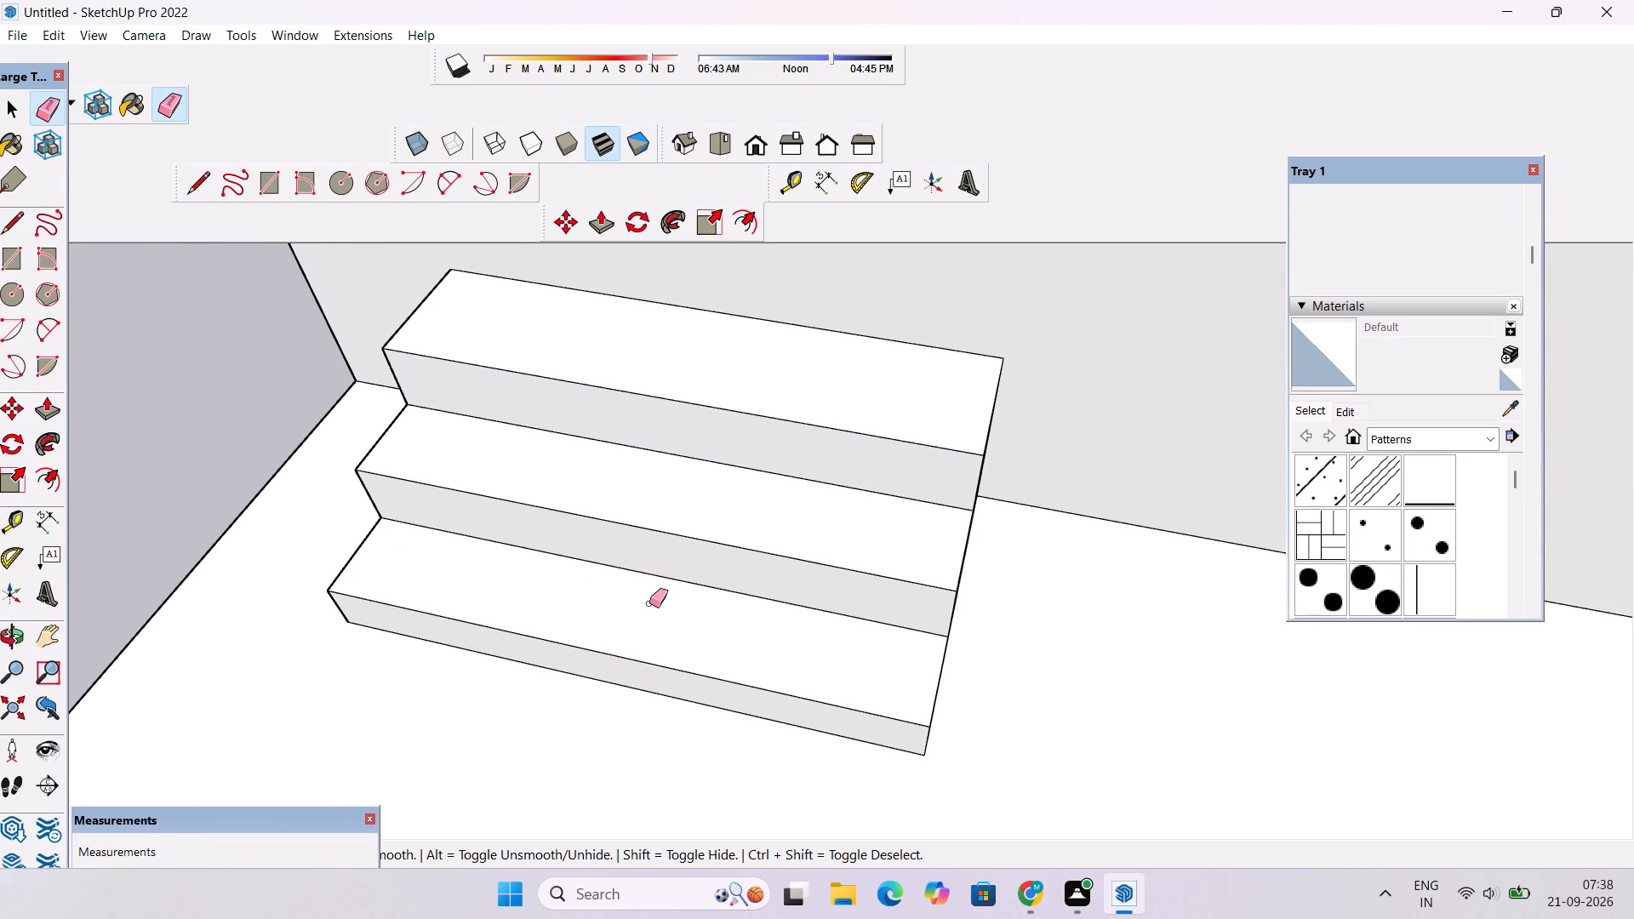
Examine the three steps in the porch recess and the whole building from the front.
scroll(649, 603, "down", 1)
key("o")
scroll(651, 596, "down", 6)
left_click_drag(654, 659, 717, 478)
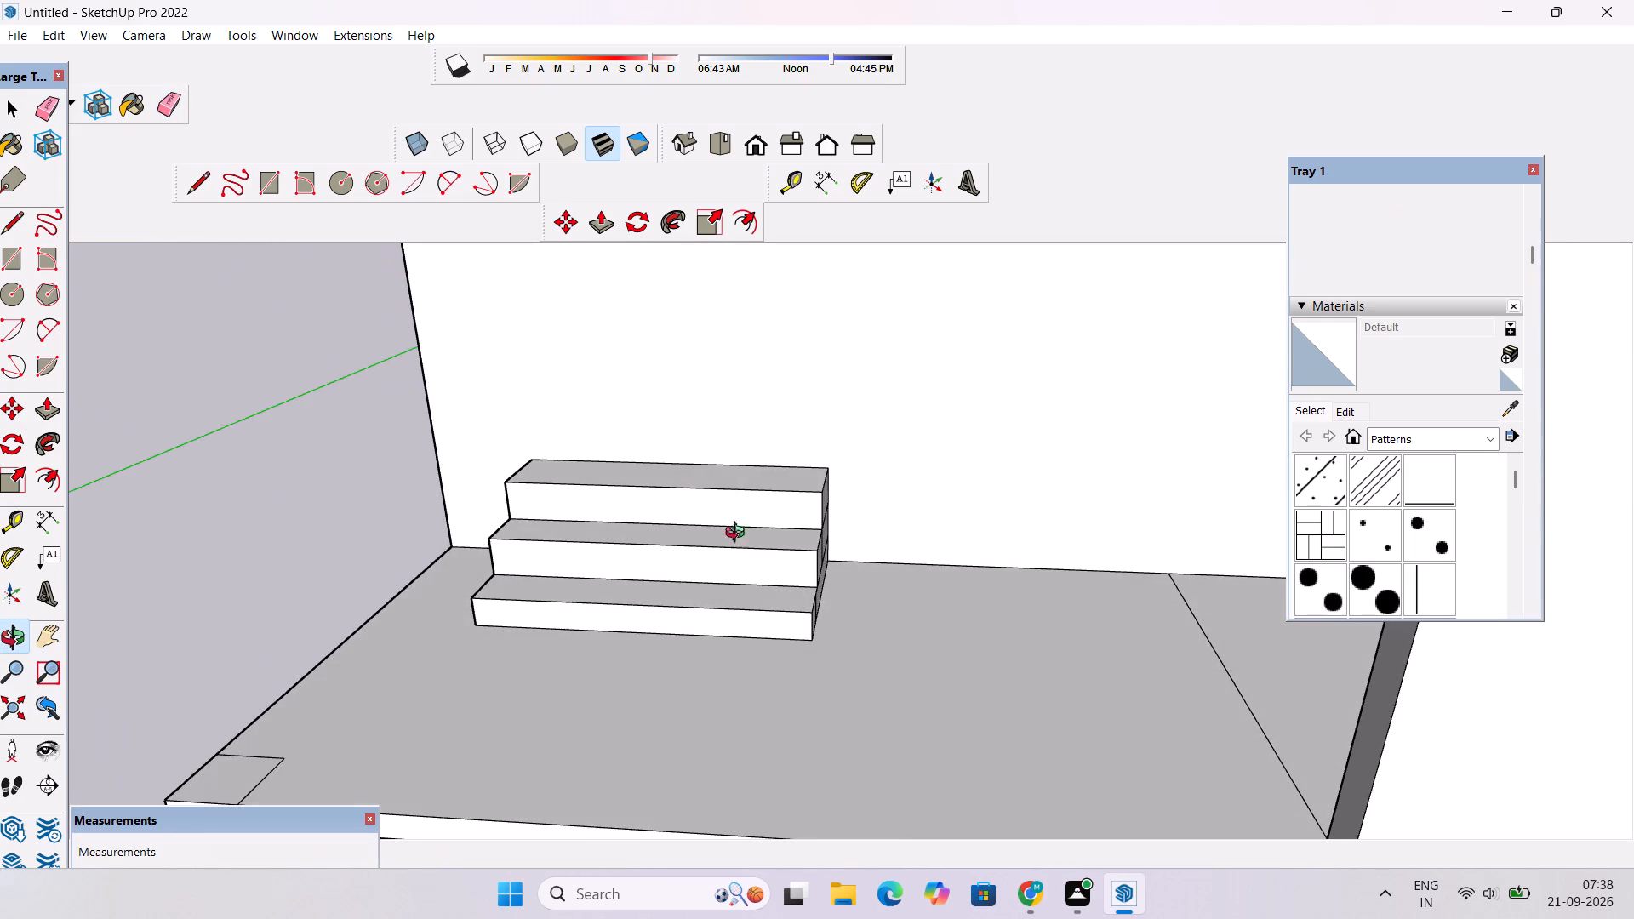
left_click_drag(816, 581, 732, 555)
scroll(801, 557, "down", 9)
left_click_drag(689, 603, 751, 594)
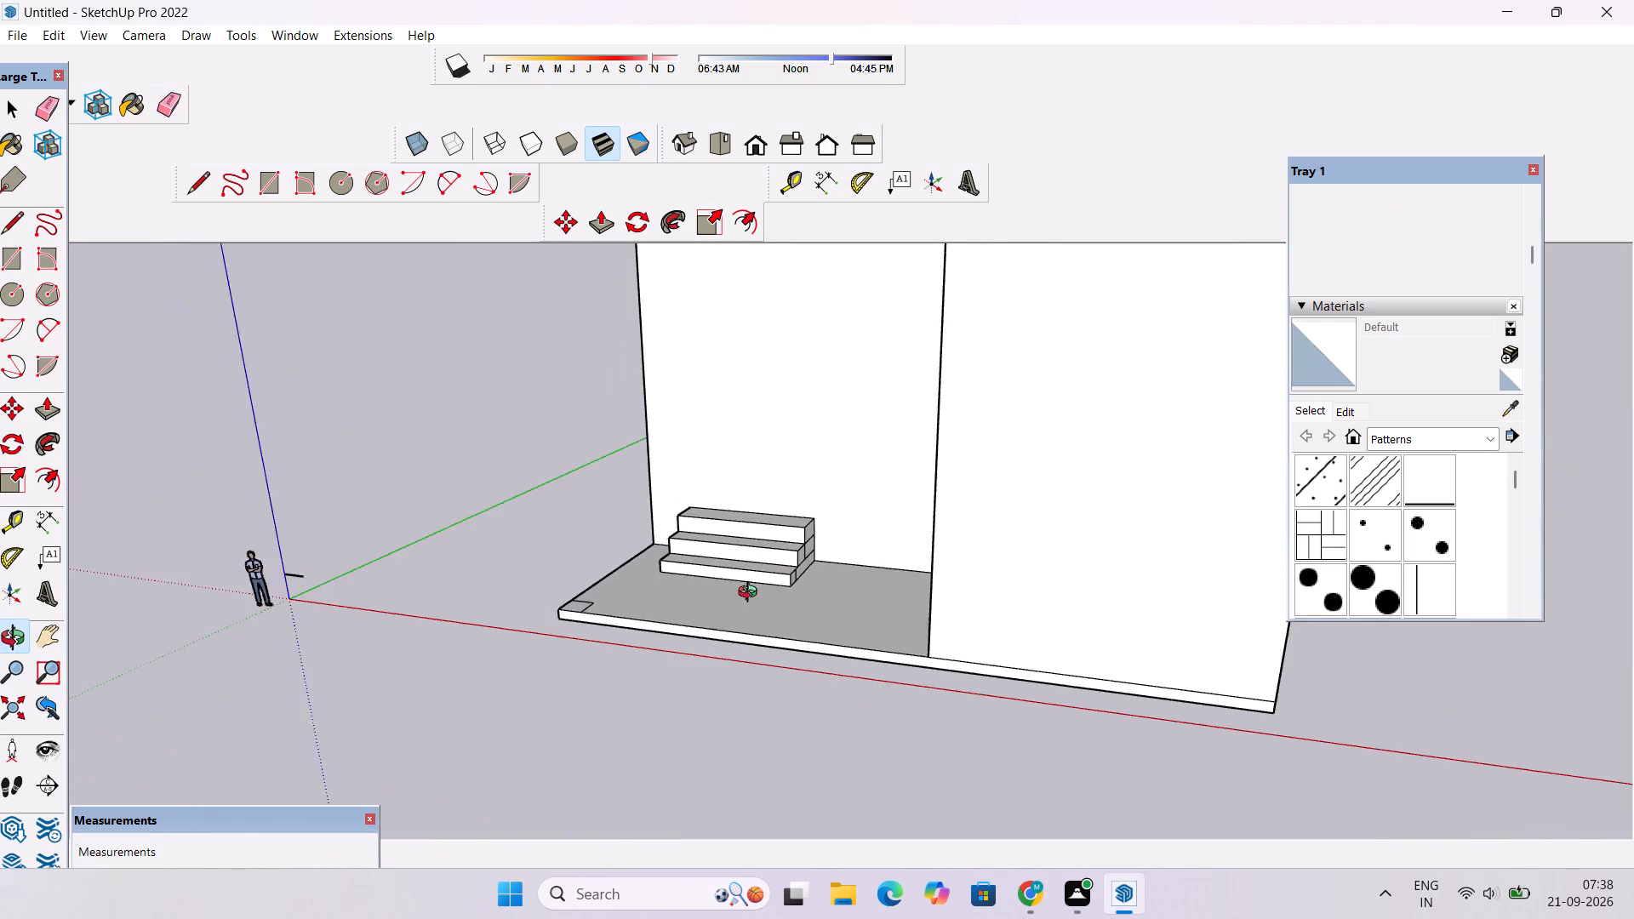
left_click_drag(751, 594, 826, 564)
scroll(826, 564, "down", 4)
left_click_drag(820, 562, 775, 569)
left_click_drag(740, 535, 780, 621)
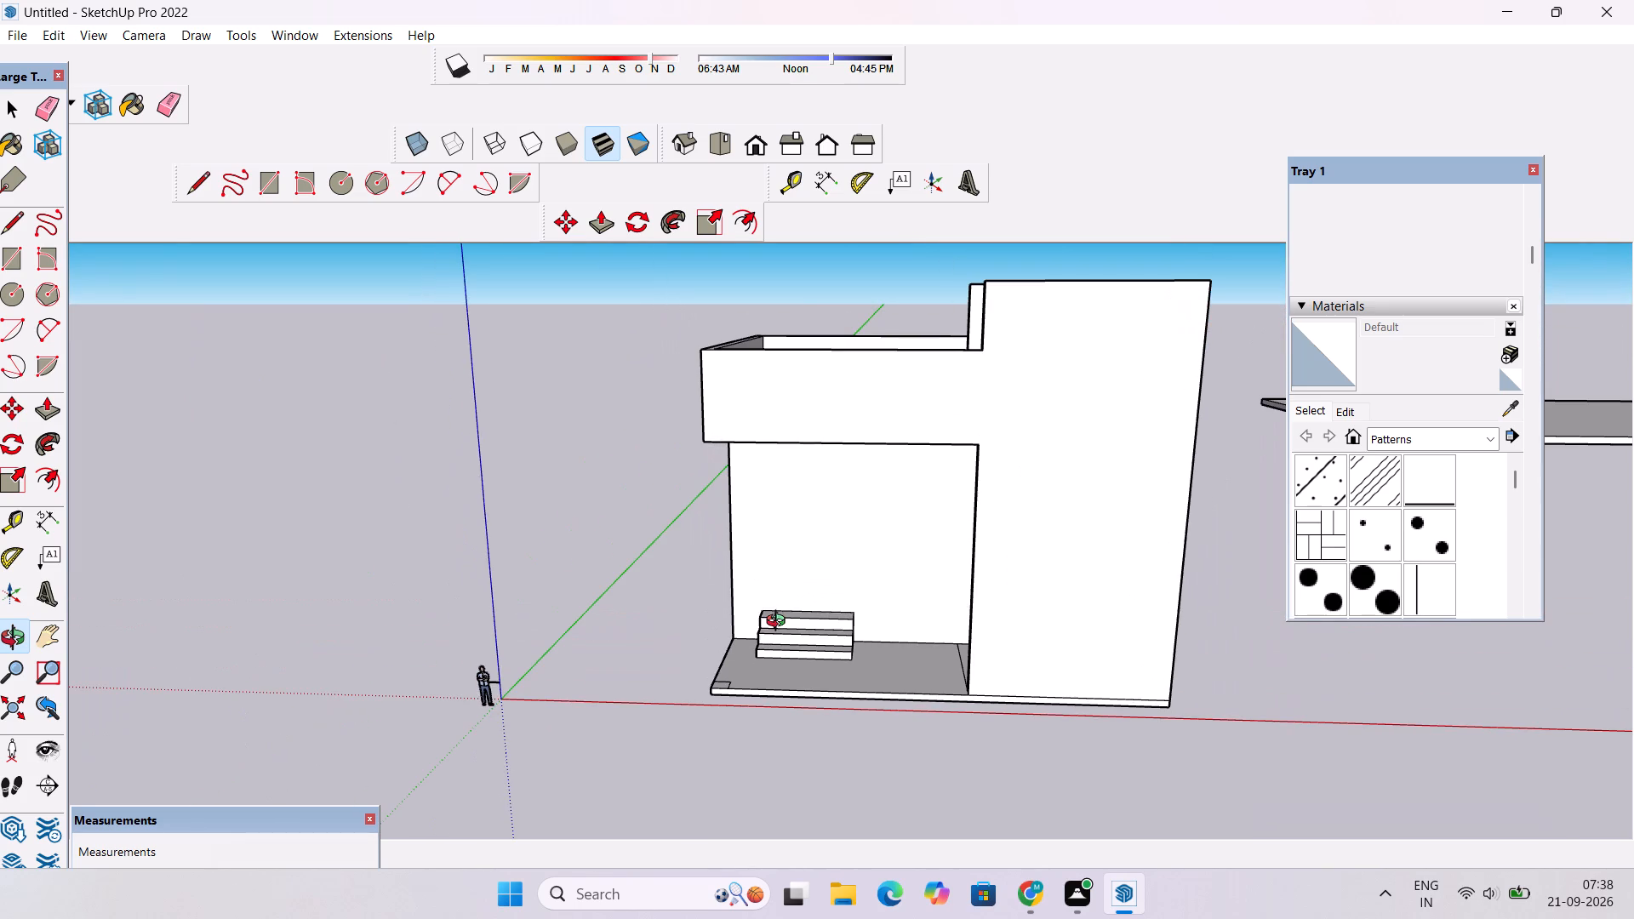
left_click_drag(786, 619, 770, 619, "shift")
scroll(768, 620, "down", 2)
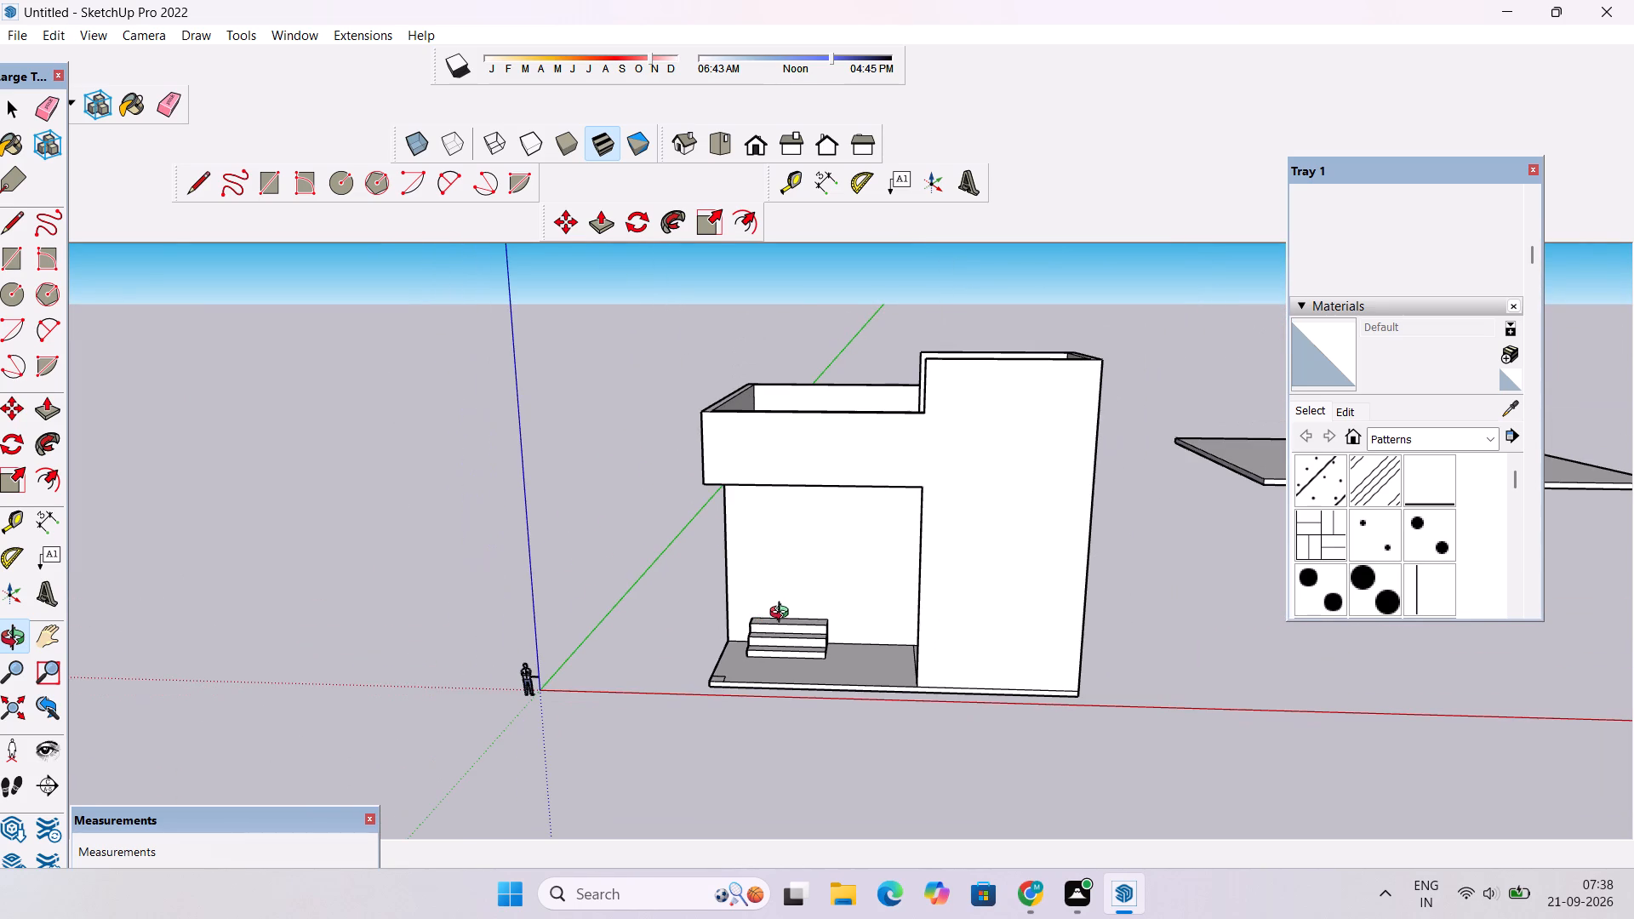
Erase the leftover seam lines on the end face of the steps nearest the tall block.
scroll(819, 645, "up", 3)
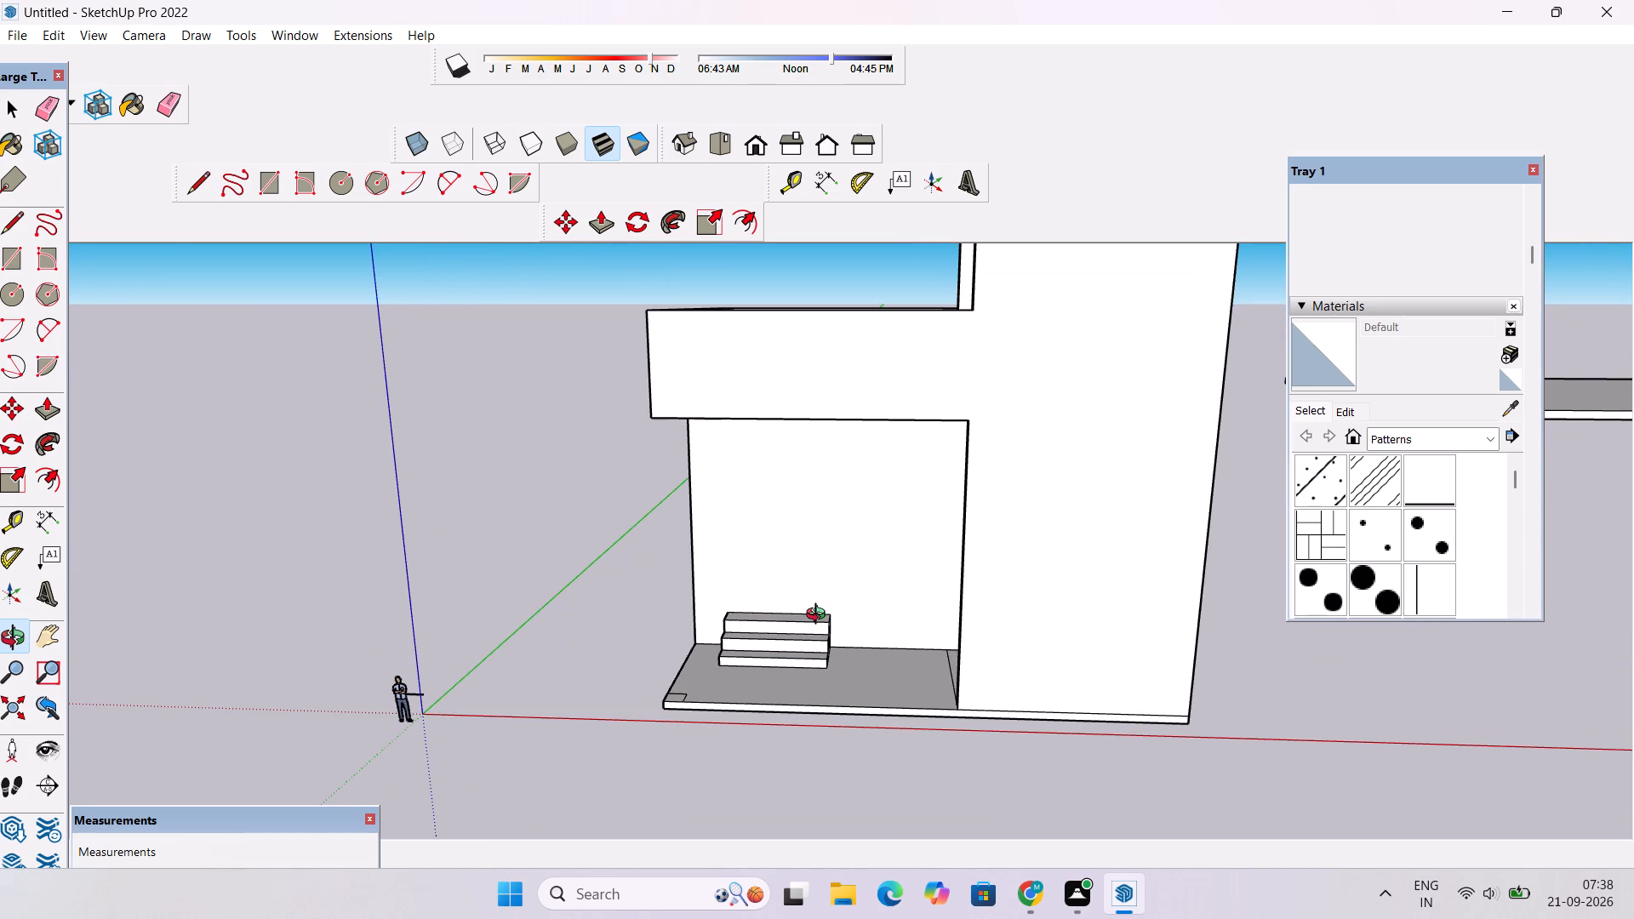
left_click_drag(820, 614, 726, 633, "shift")
scroll(751, 659, "up", 11)
left_click_drag(746, 678, 694, 688)
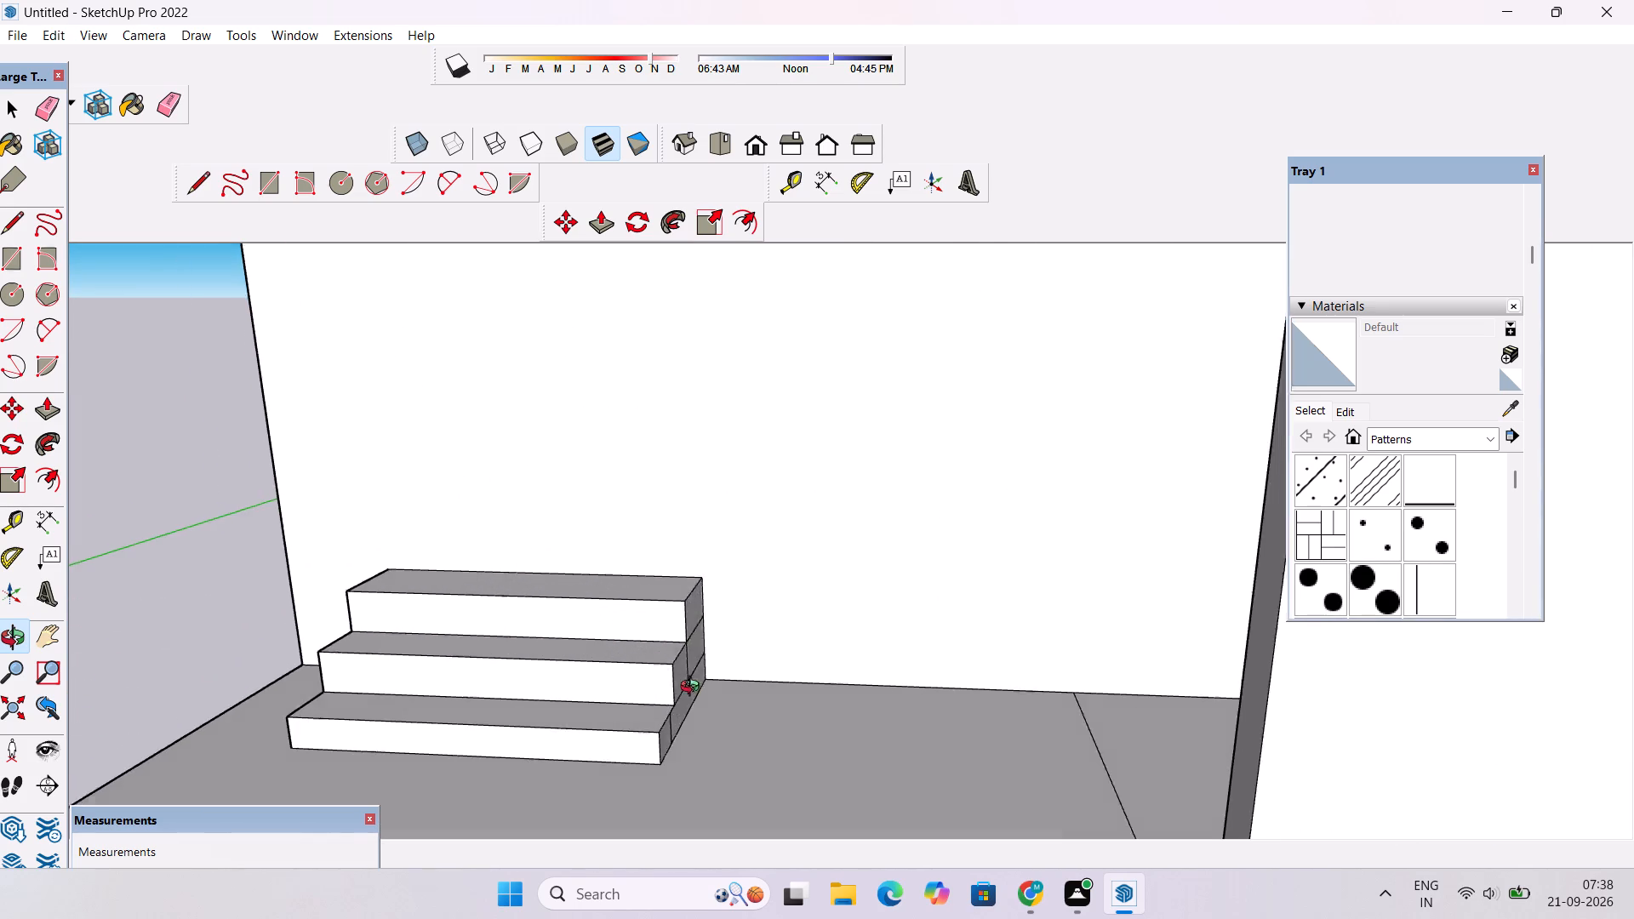
left_click_drag(694, 688, 676, 691)
scroll(666, 687, "up", 4)
left_click_drag(682, 676, 637, 681)
scroll(636, 679, "up", 3)
key("e")
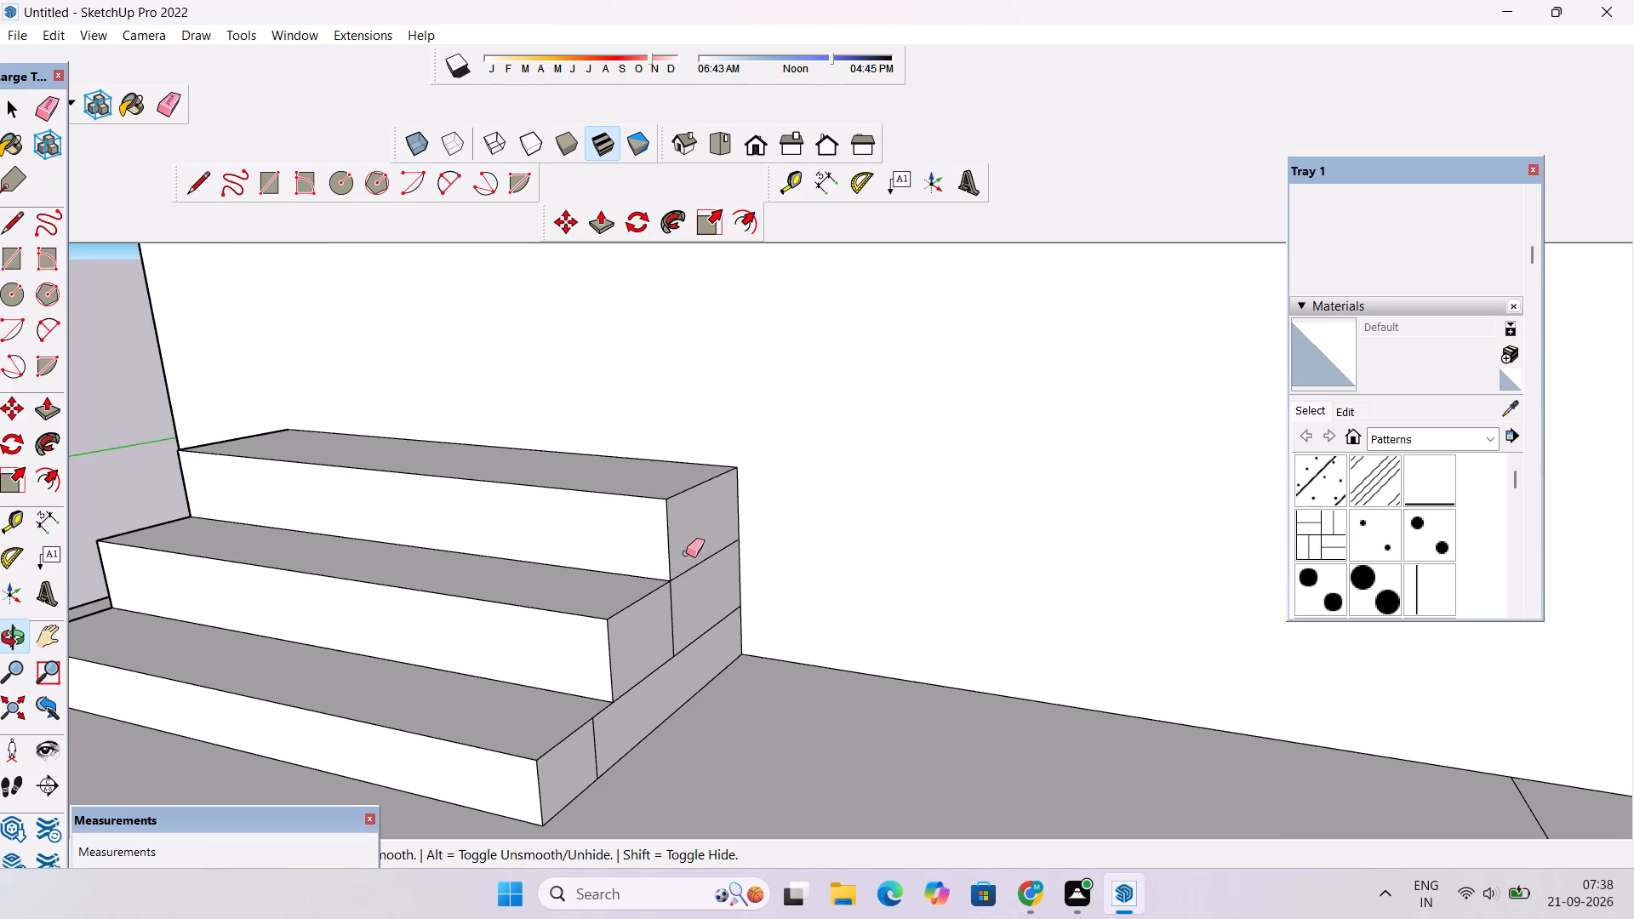
left_click_drag(686, 553, 683, 656)
left_click_drag(683, 656, 636, 701)
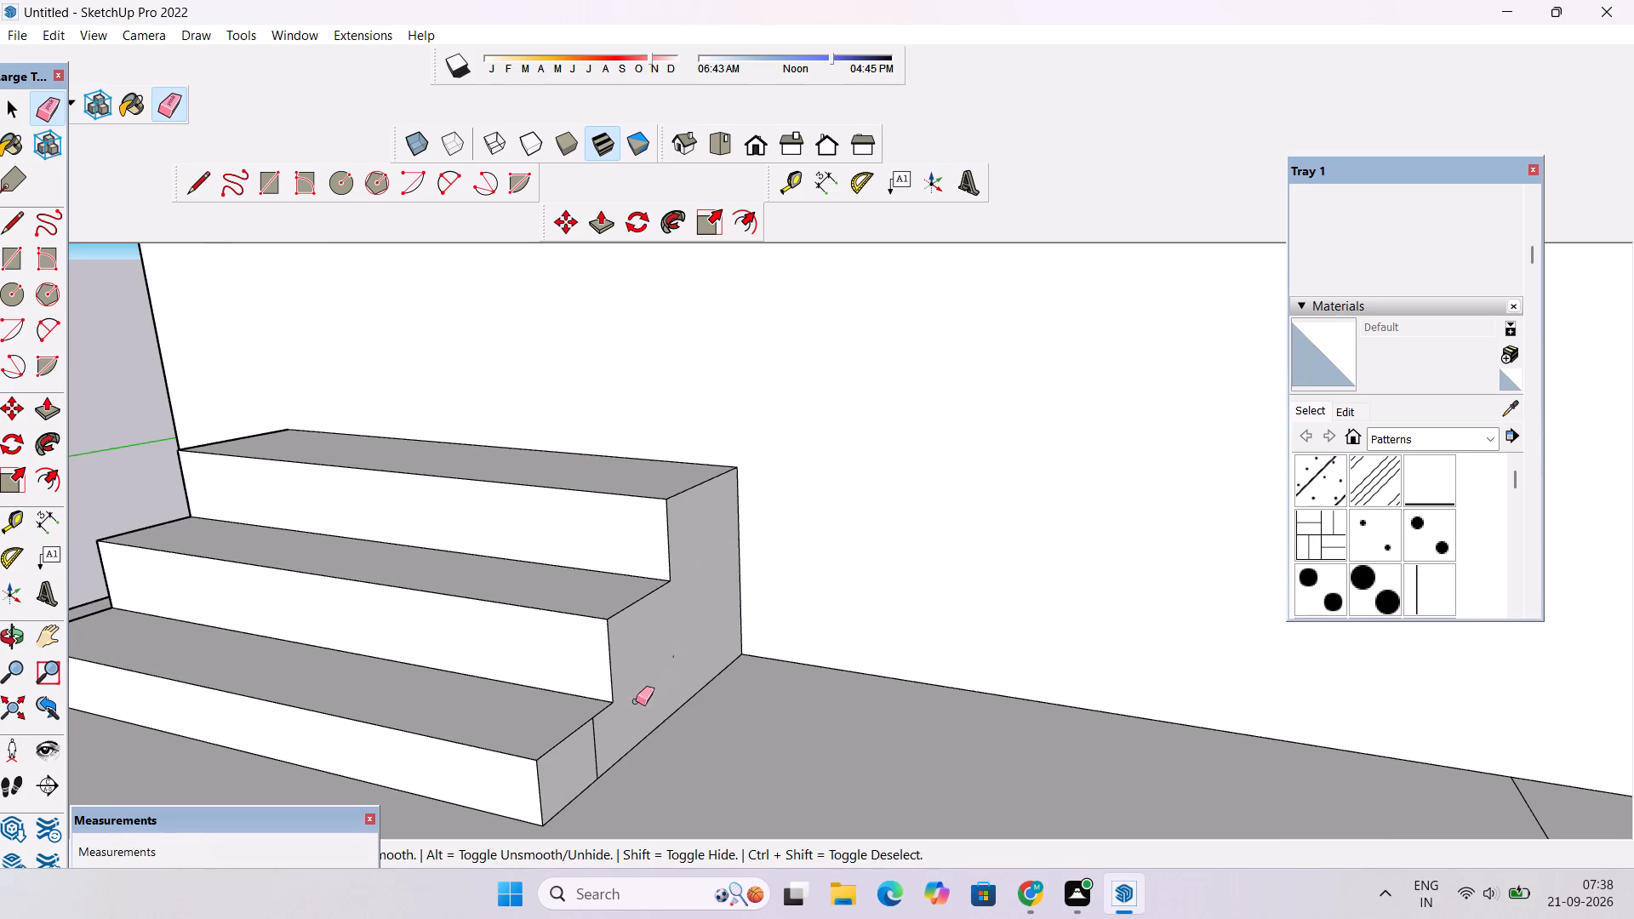
left_click_drag(636, 701, 589, 752)
Erase the leftover seam lines on the opposite end face of the steps, at the porch's open side.
key("o")
scroll(754, 578, "down", 5)
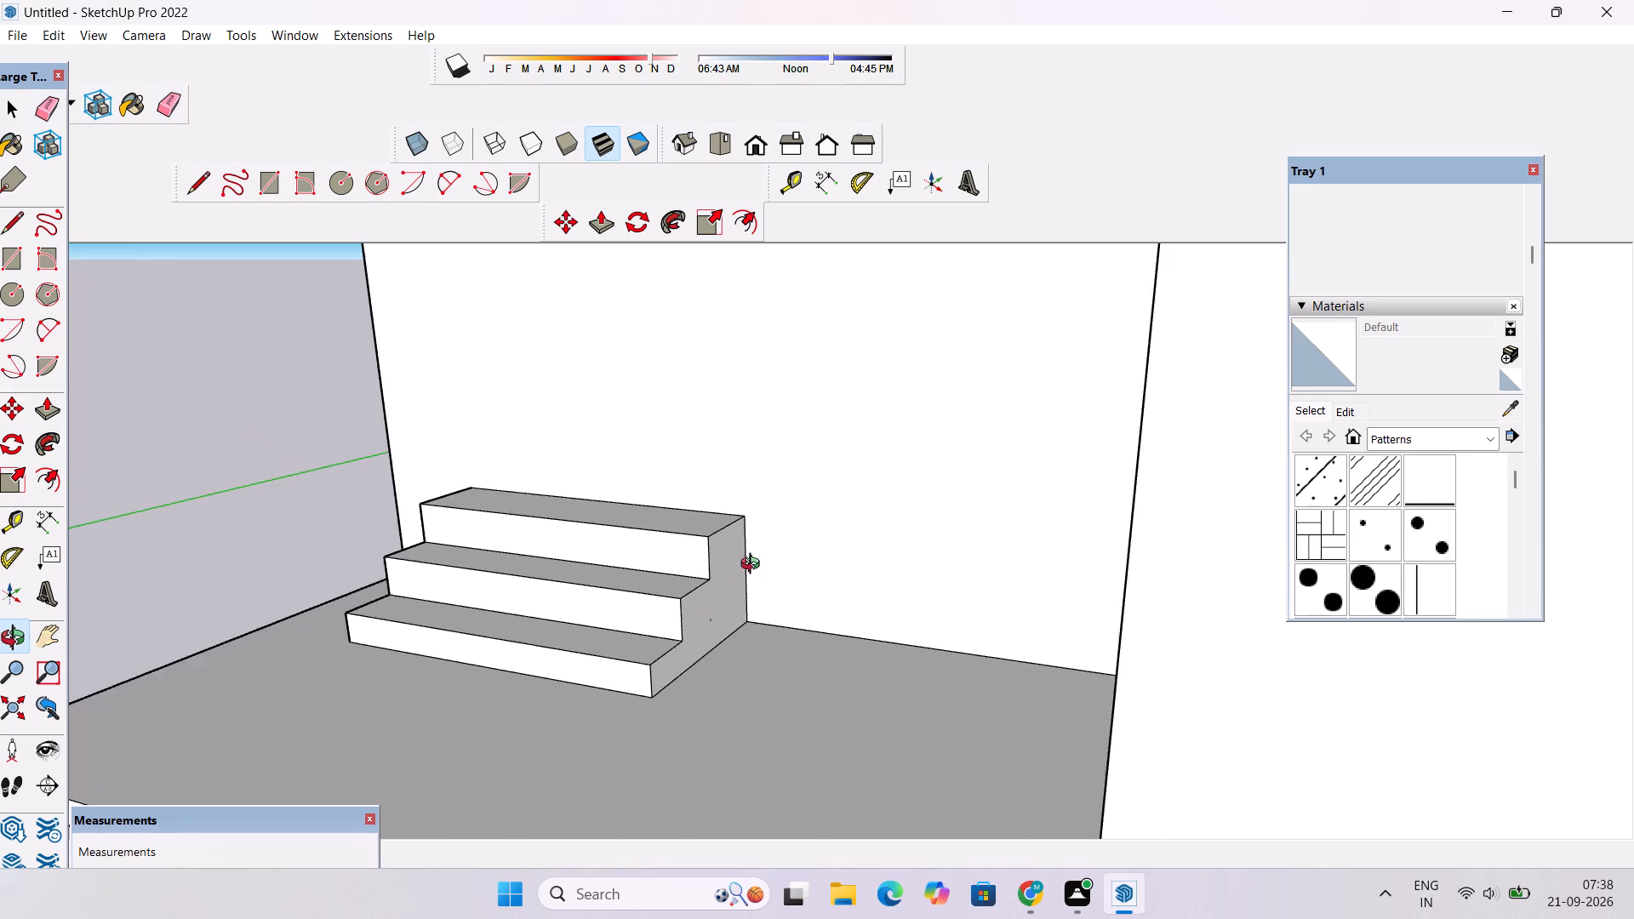
scroll(754, 566, "down", 7)
left_click_drag(434, 624, 874, 560)
scroll(660, 630, "up", 7)
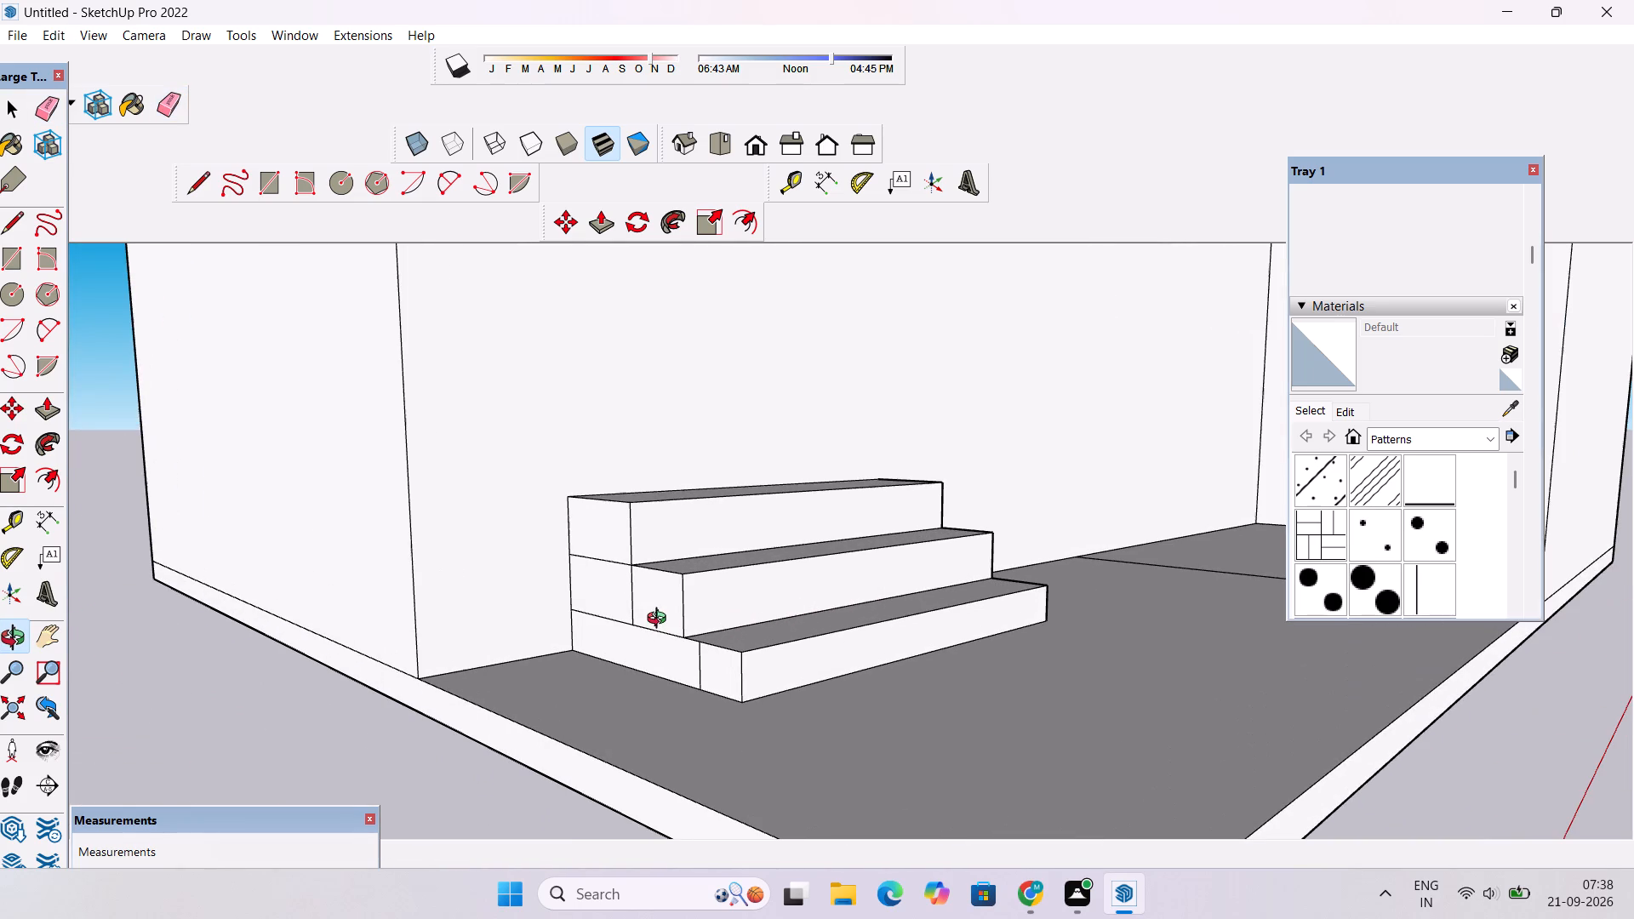
key("e")
left_click_drag(613, 552, 632, 608)
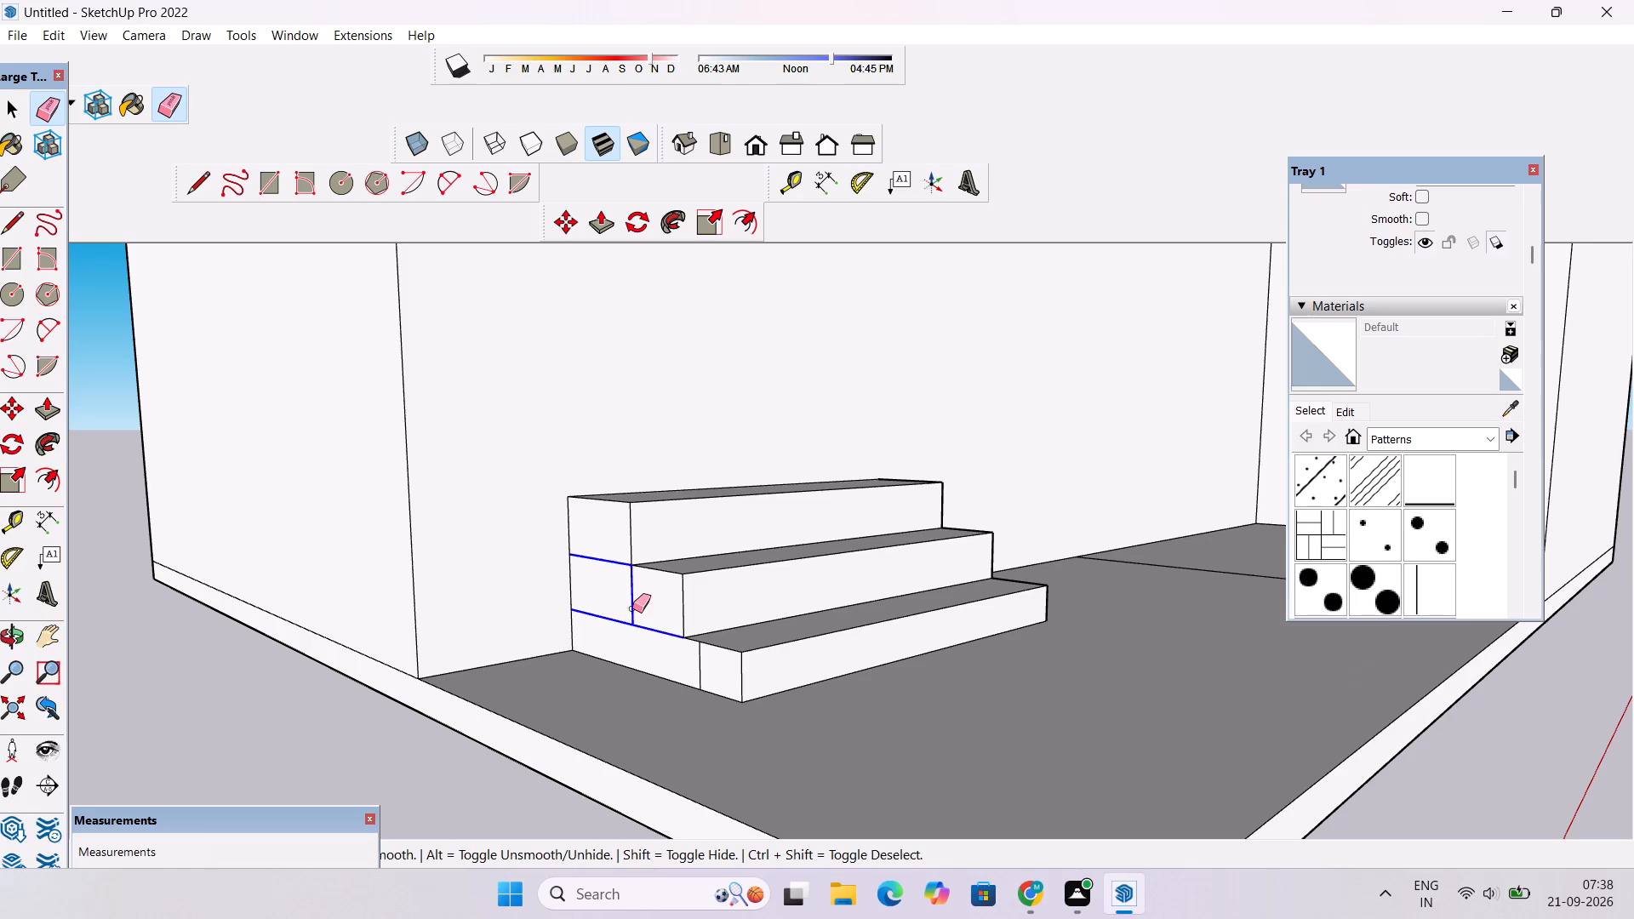
left_click_drag(632, 608, 709, 676)
Erase the stray line crossing the porch floor beside the tall block's side wall.
key("o")
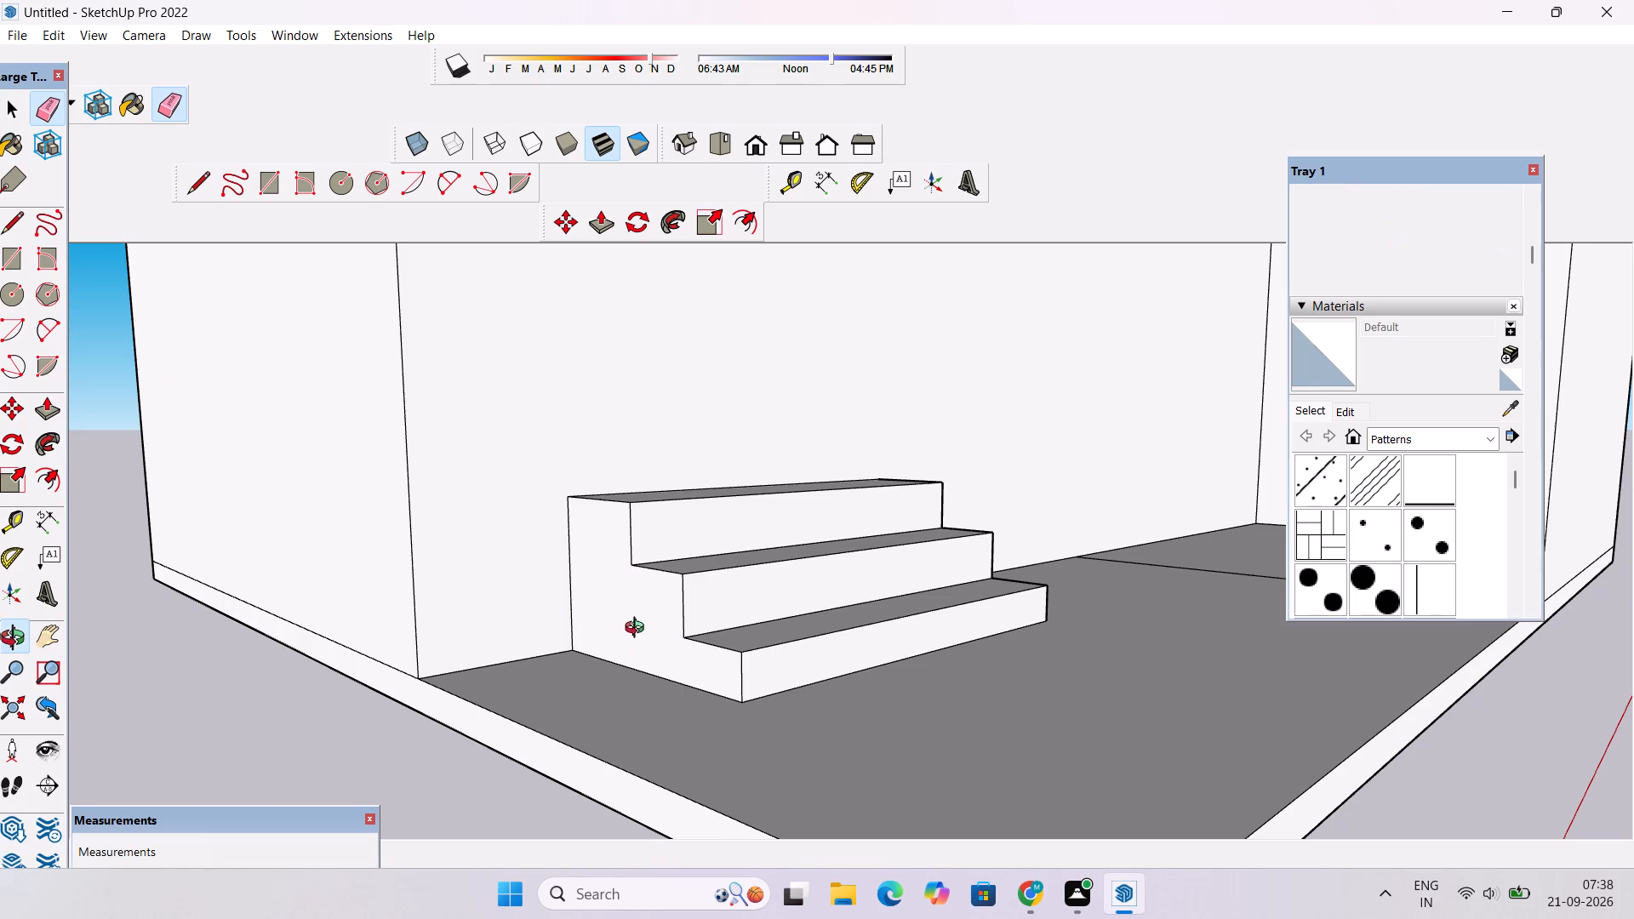
scroll(639, 624, "down", 6)
left_click_drag(849, 623, 673, 825)
left_click_drag(808, 633, 660, 672)
left_click_drag(762, 655, 763, 644)
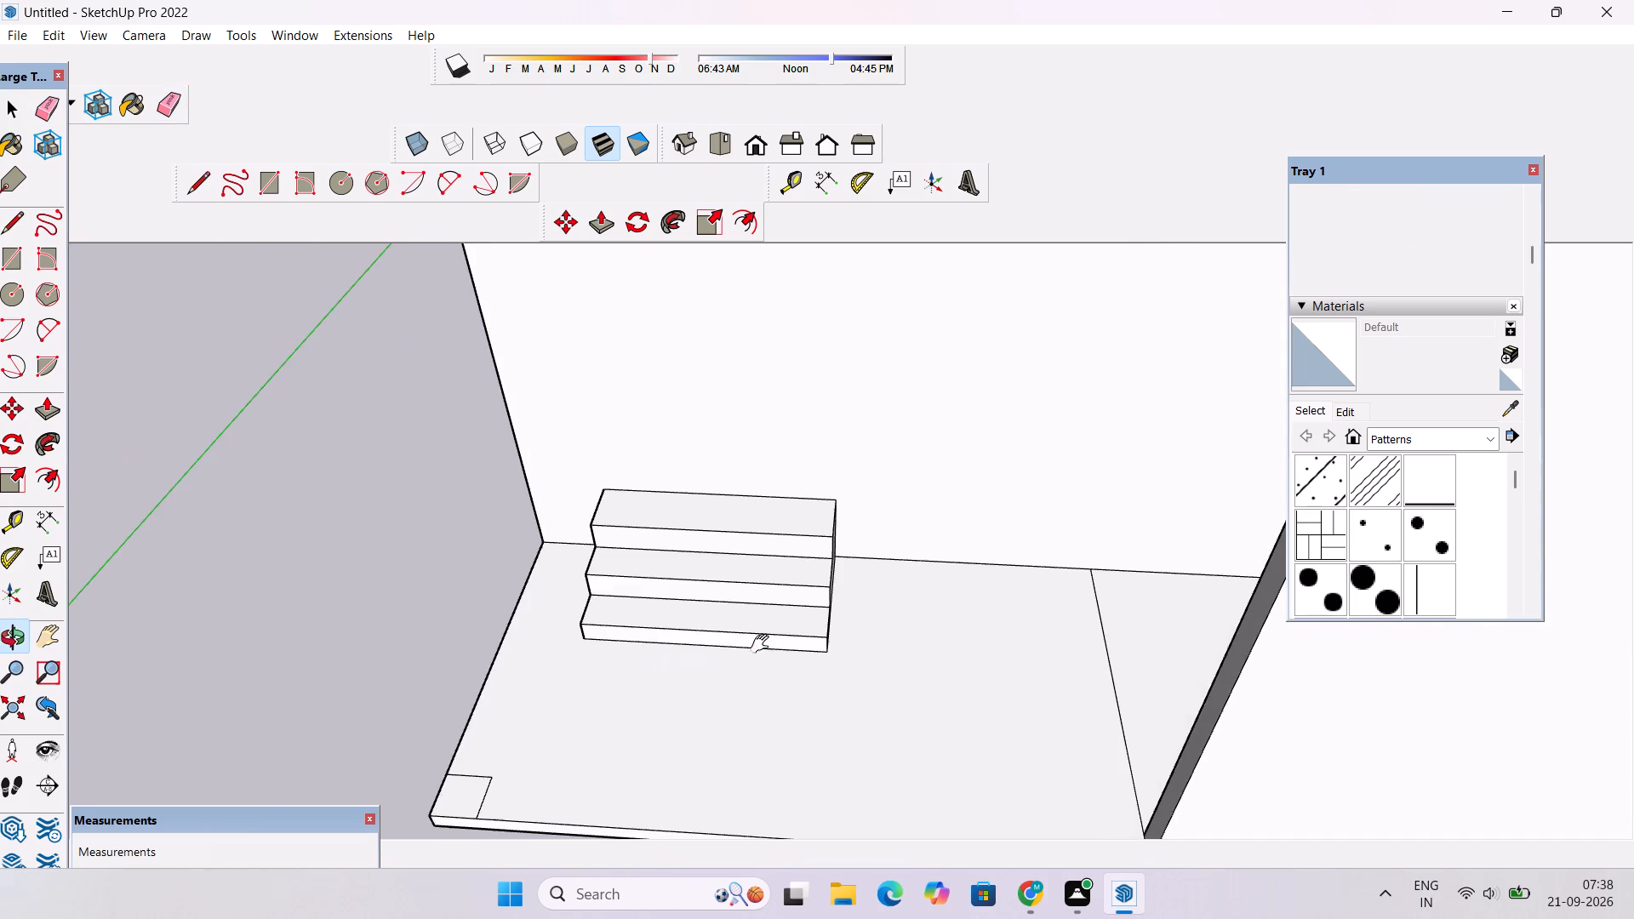
left_click_drag(763, 644, 773, 571)
left_click_drag(699, 740, 789, 595)
left_click_drag(789, 594, 512, 699)
scroll(502, 682, "down", 6)
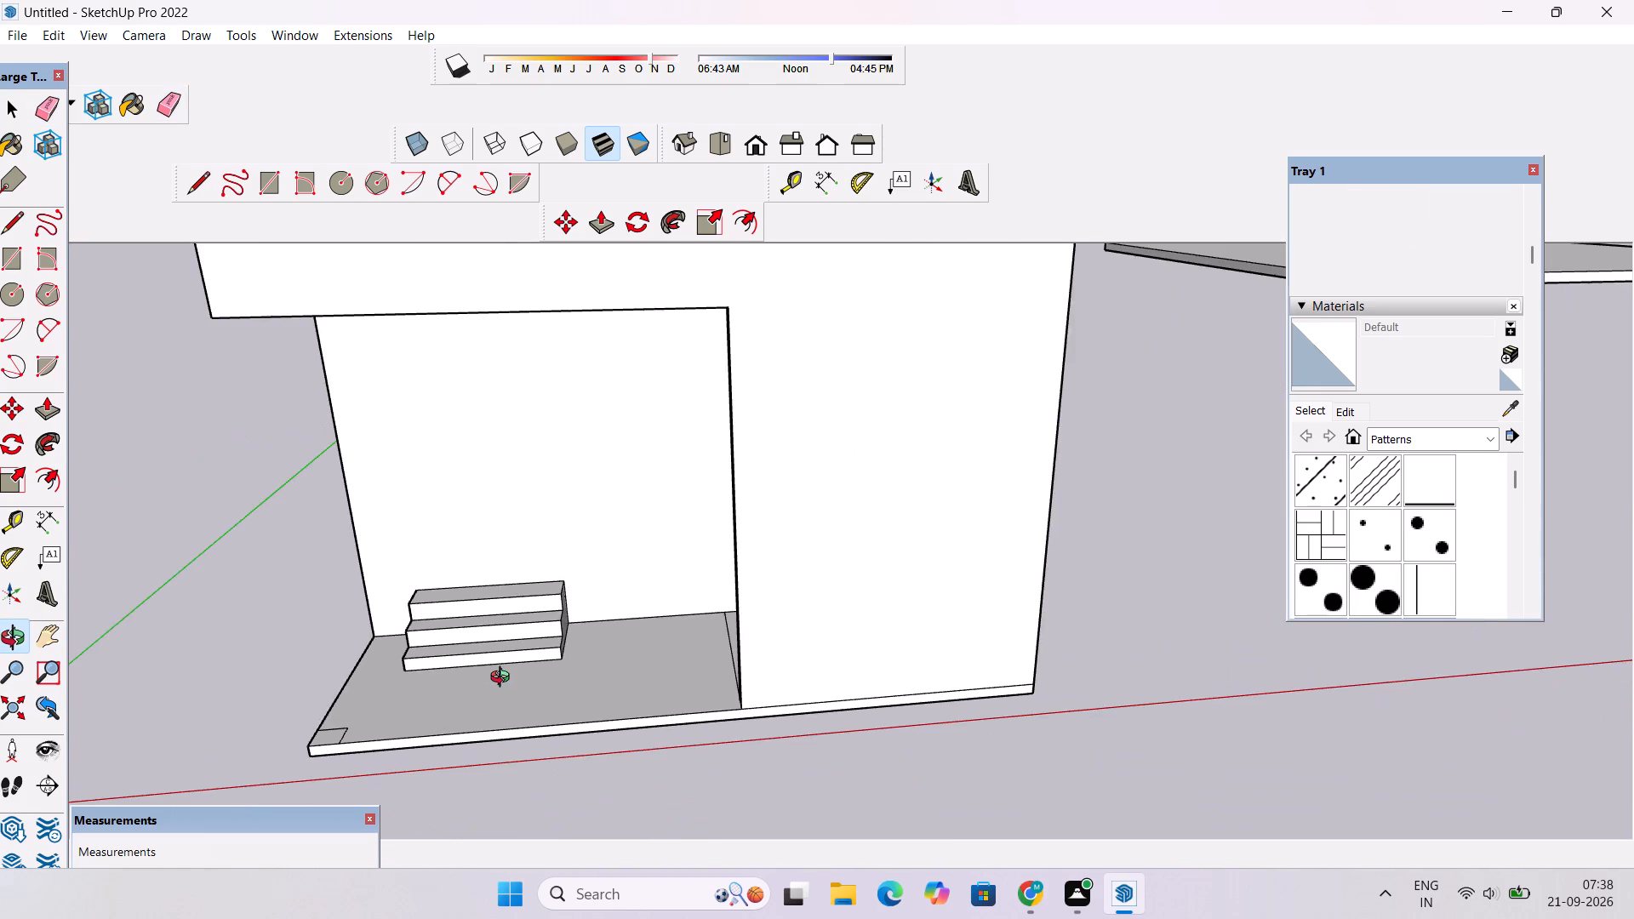
left_click_drag(504, 679, 702, 652)
scroll(716, 652, "down", 3)
left_click_drag(706, 656, 721, 694)
scroll(769, 615, "up", 4)
left_click_drag(776, 617, 799, 648)
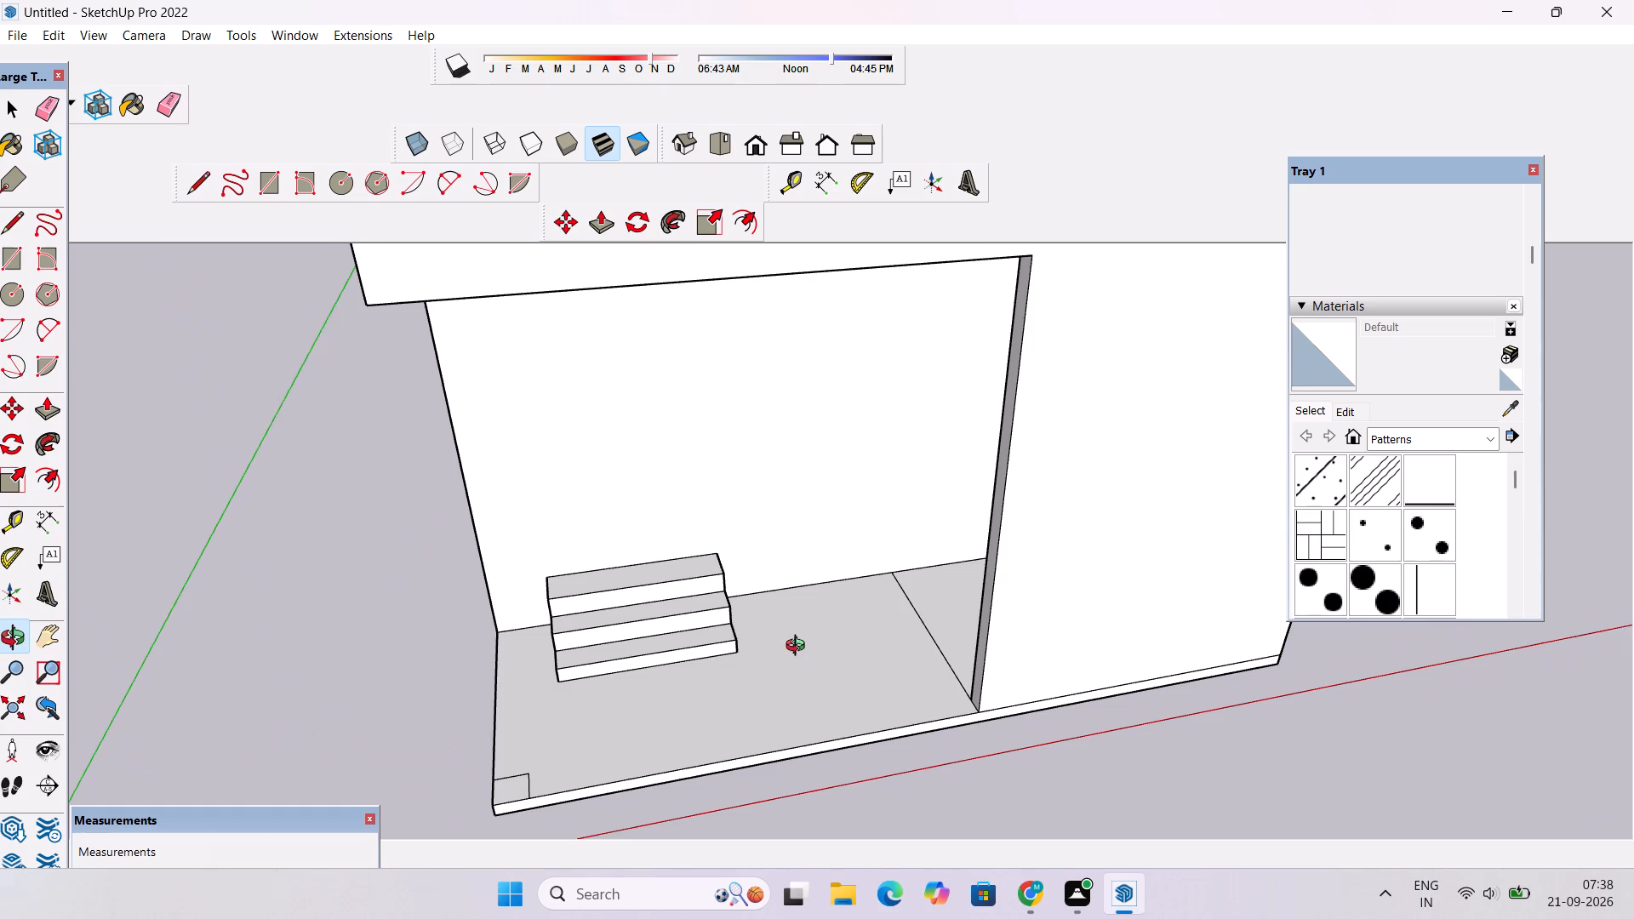
left_click_drag(799, 648, 804, 649)
key("e")
left_click_drag(915, 592, 902, 621)
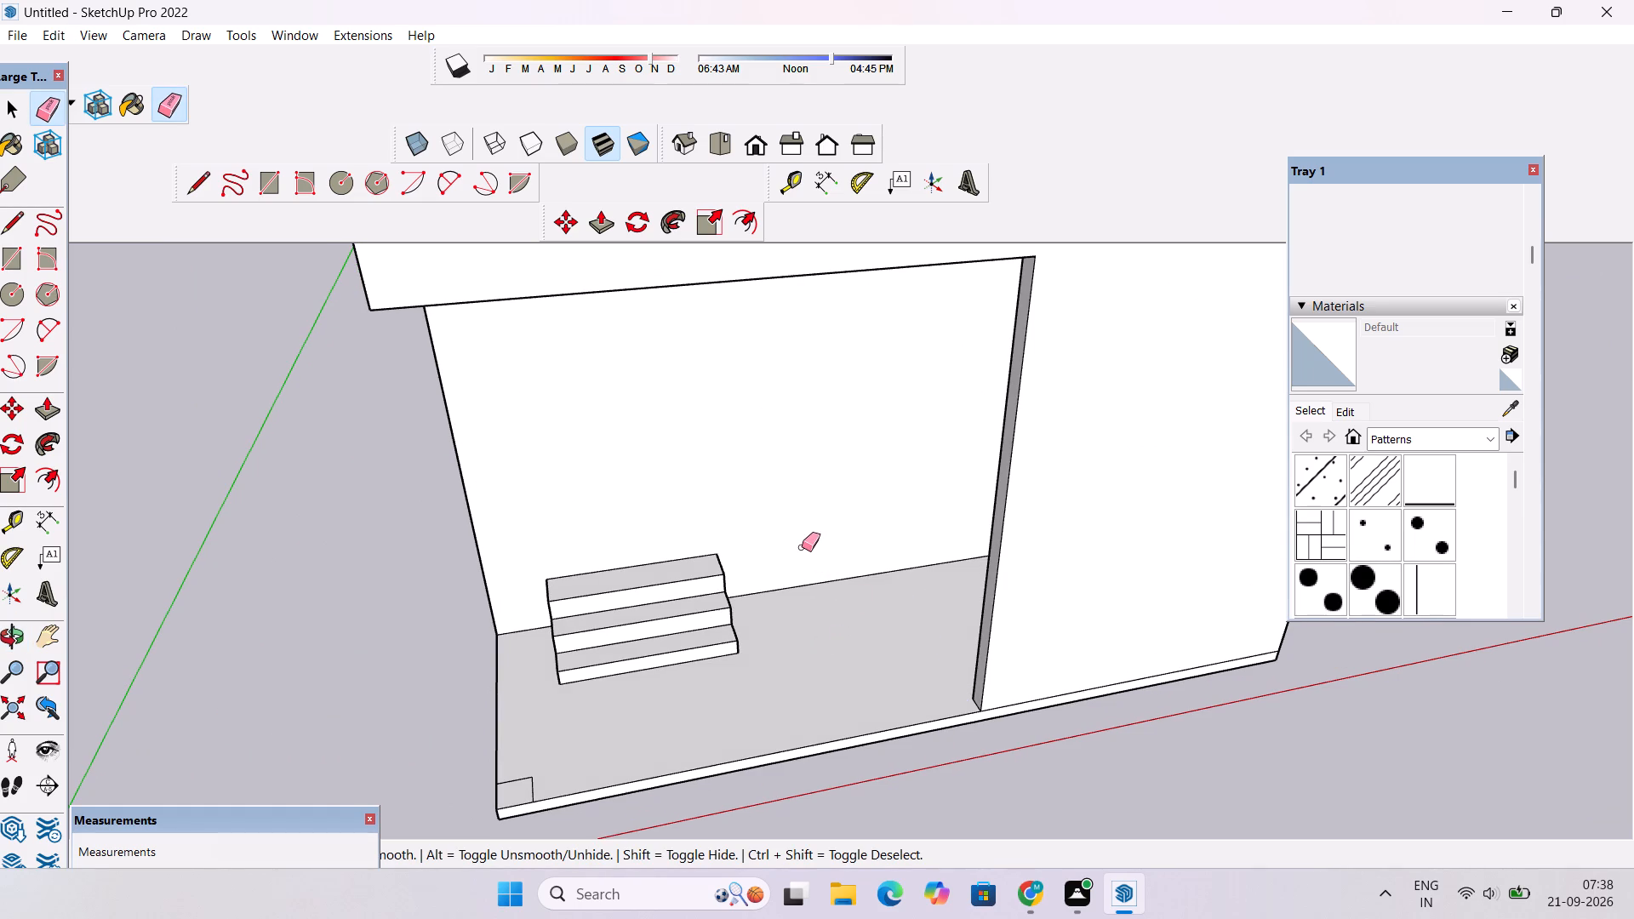
Examine the steps, porch recess and parapet from below, close up, the front and above.
key("o")
scroll(801, 545, "down", 4)
left_click_drag(825, 734, 723, 458)
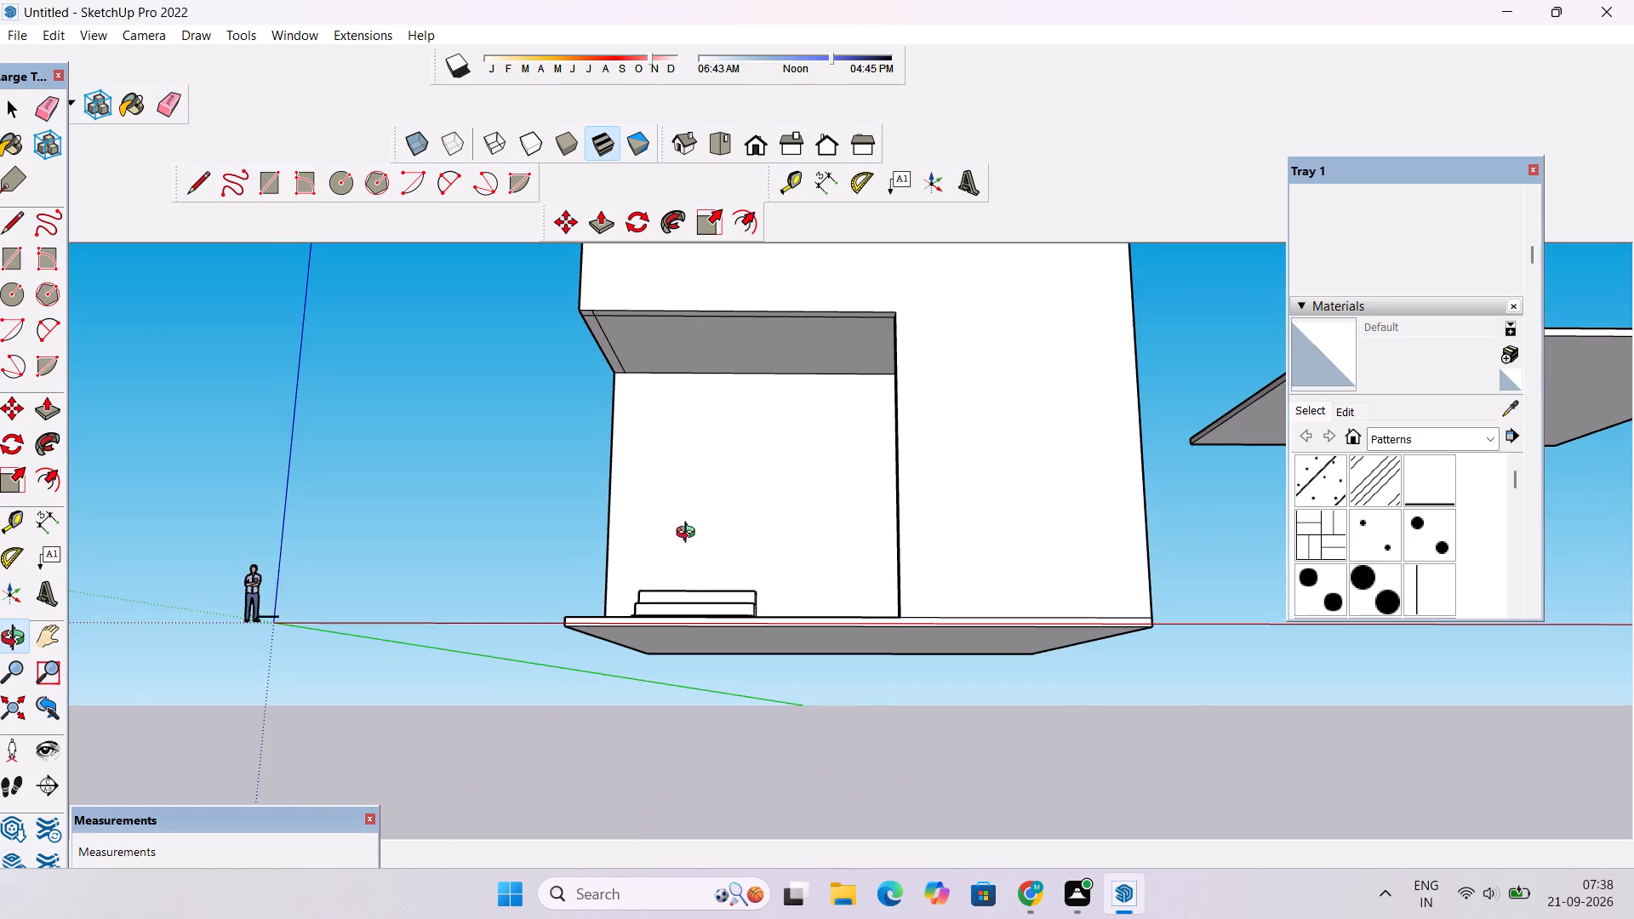
left_click_drag(689, 560, 689, 596)
left_click_drag(689, 596, 699, 670, "shift")
left_click_drag(723, 612, 723, 630)
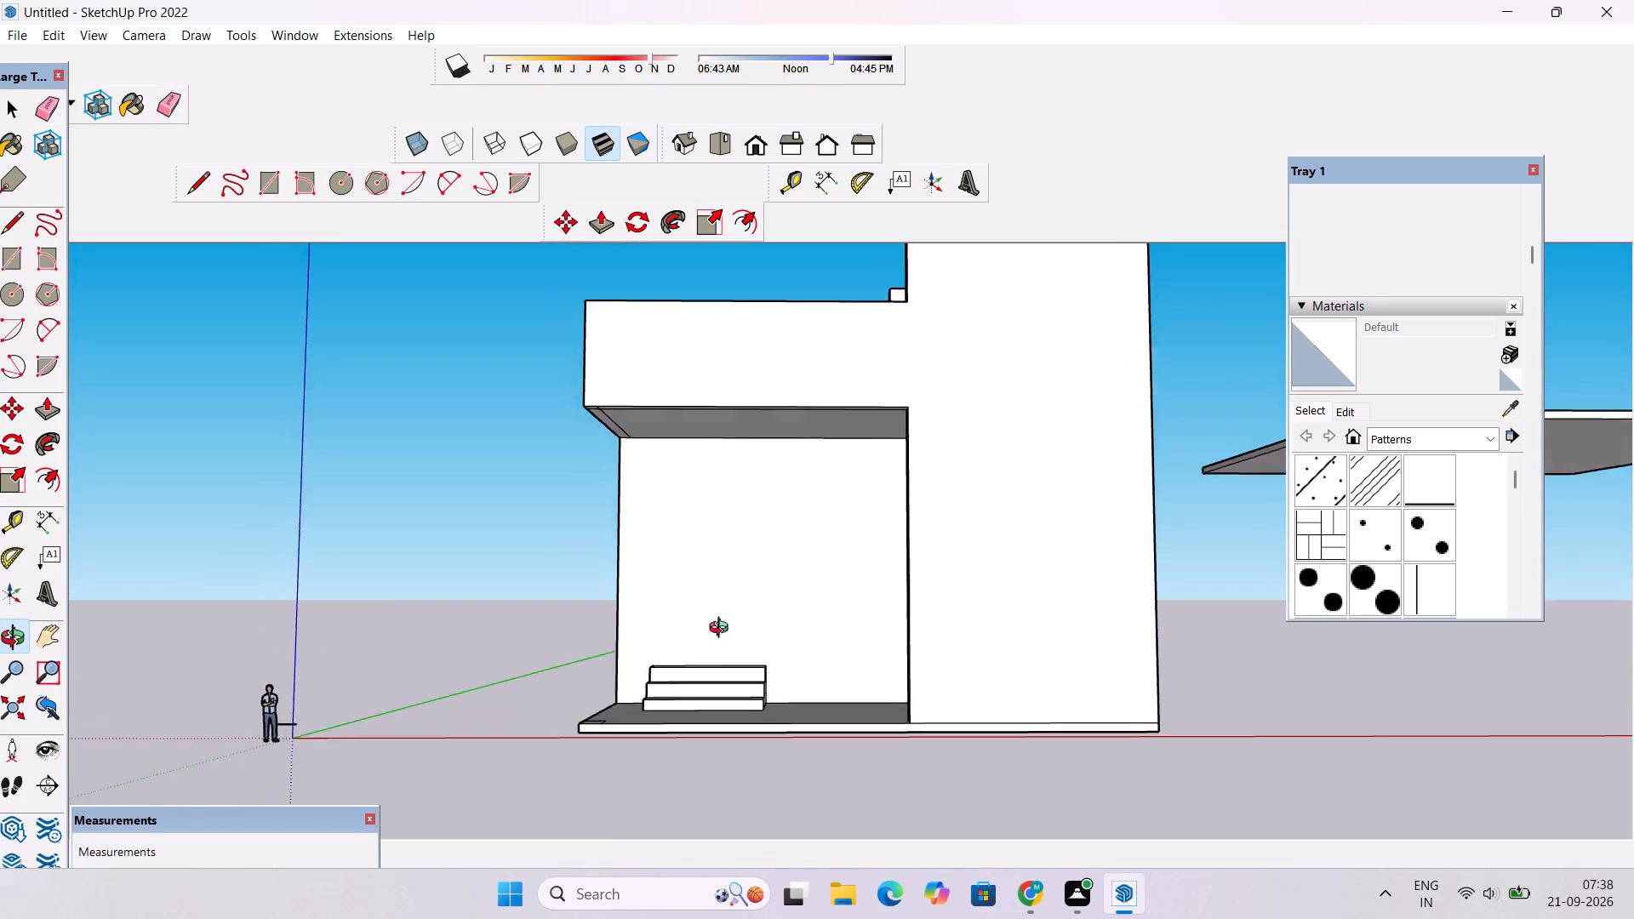
left_click_drag(723, 630, 721, 756)
scroll(702, 667, "up", 7)
left_click_drag(701, 705, 710, 614)
left_click_drag(711, 614, 703, 690, "shift")
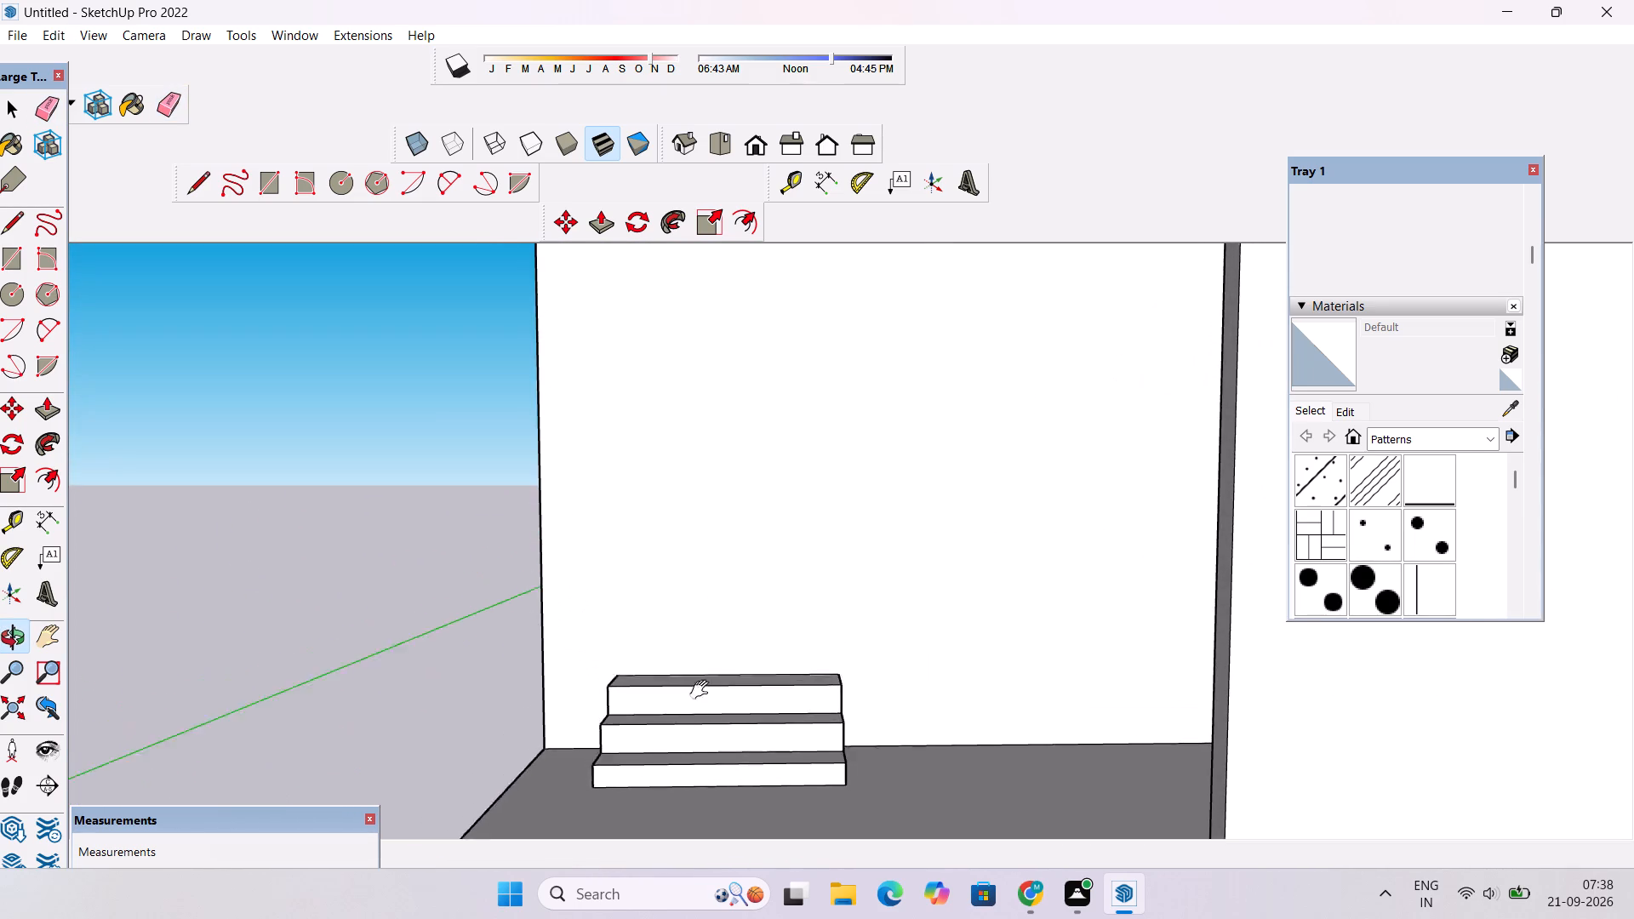
left_click_drag(703, 690, 693, 718, "shift")
scroll(694, 692, "down", 6)
left_click_drag(712, 740, 703, 753)
left_click_drag(696, 703, 721, 732, "shift")
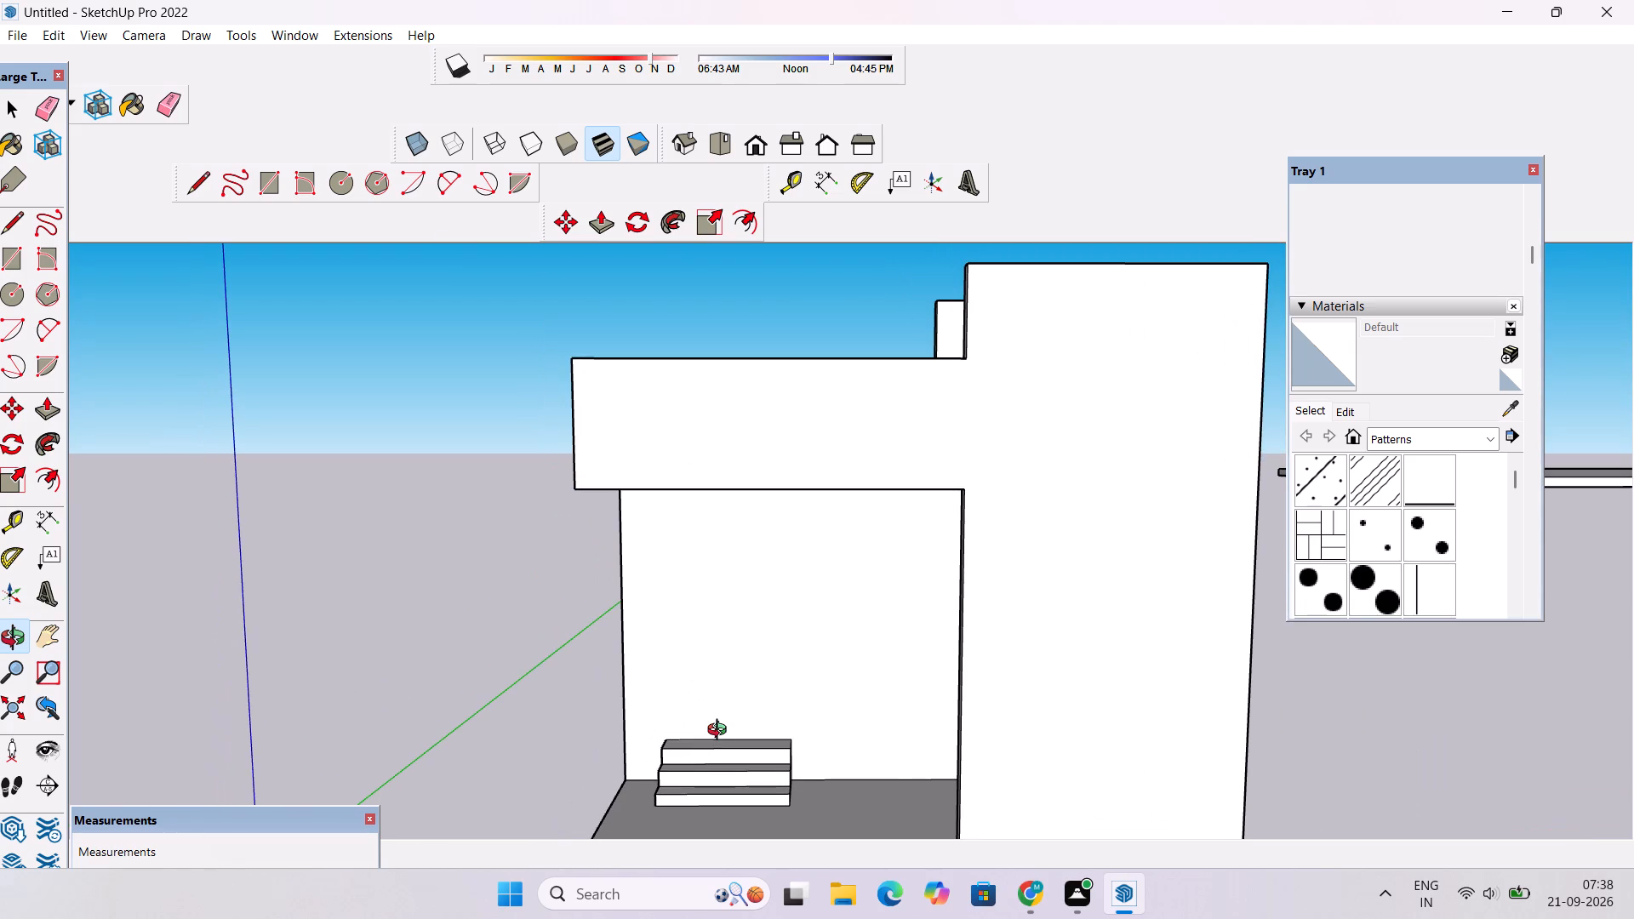
scroll(706, 730, "up", 1)
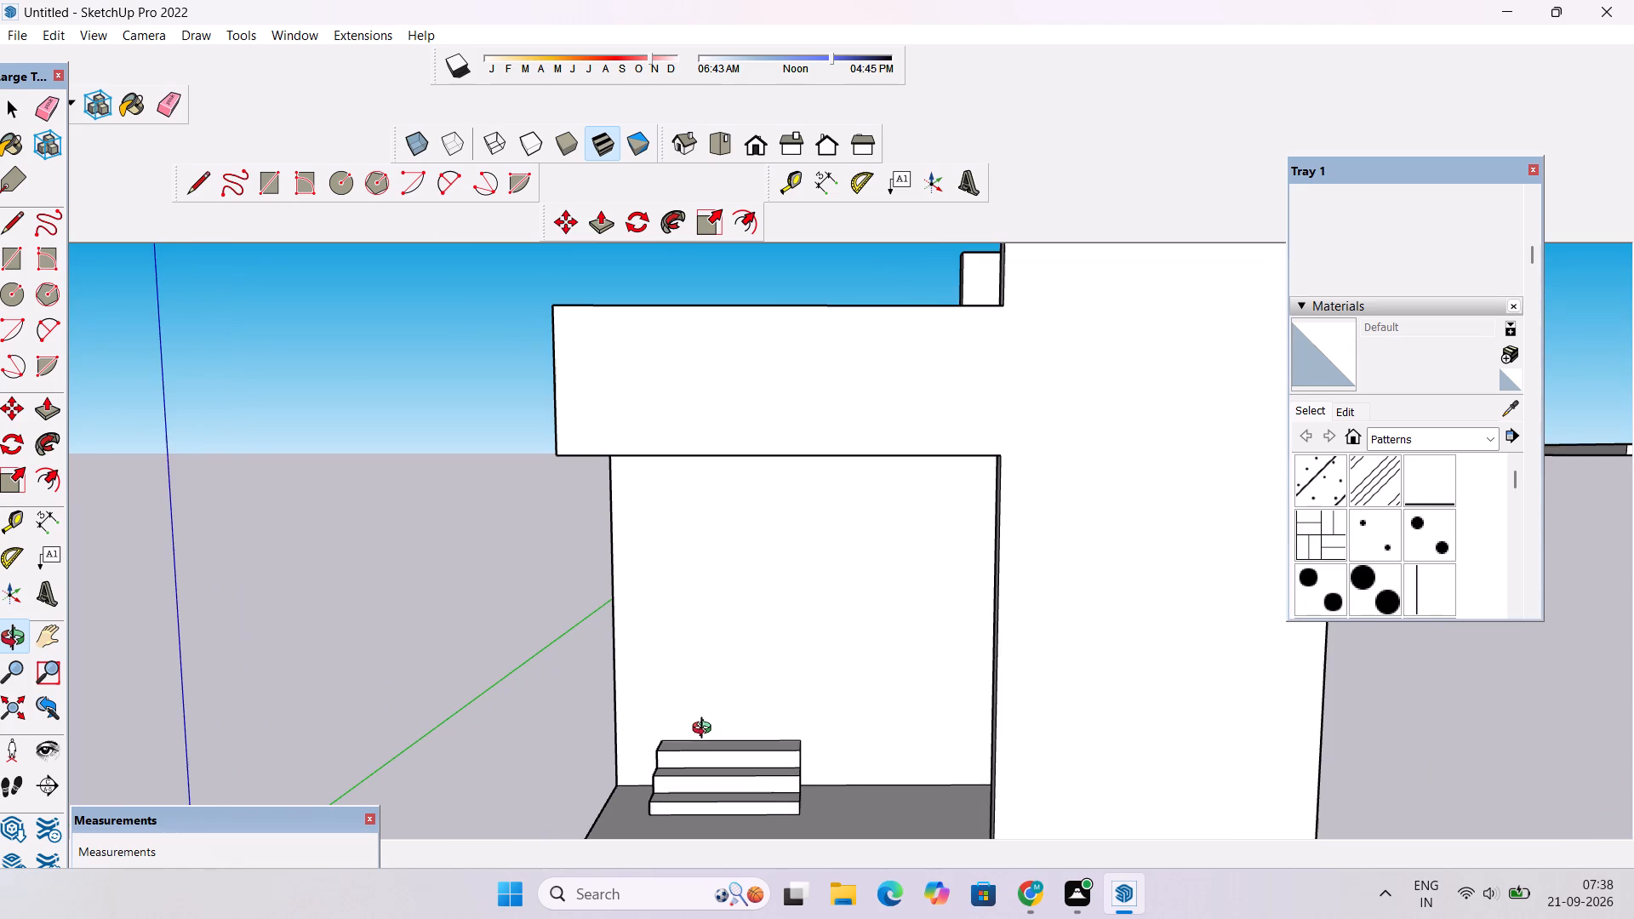
scroll(695, 710, "down", 3)
left_click_drag(694, 721, 697, 760)
scroll(697, 760, "up", 1)
left_click_drag(708, 739, 722, 765, "shift")
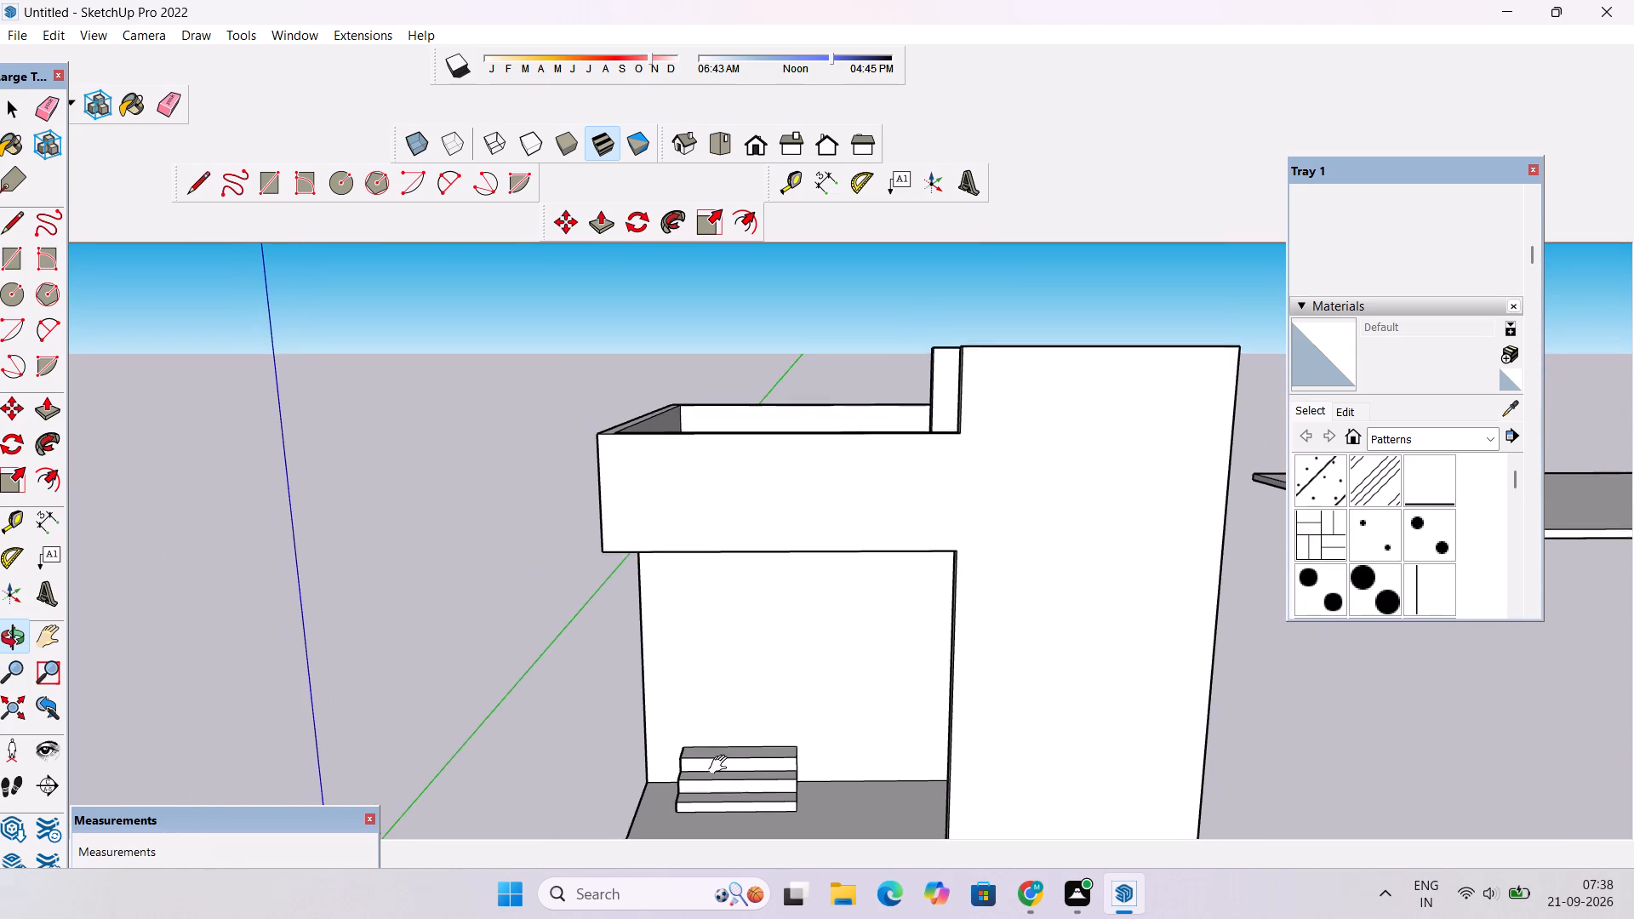
Draw a door outline about 13' wide and 21' tall on the porch's back wall, standing on the top step.
left_click_drag(722, 765, 723, 766, "shift")
left_click_drag(723, 766, 739, 764)
left_click_drag(740, 769, 739, 762)
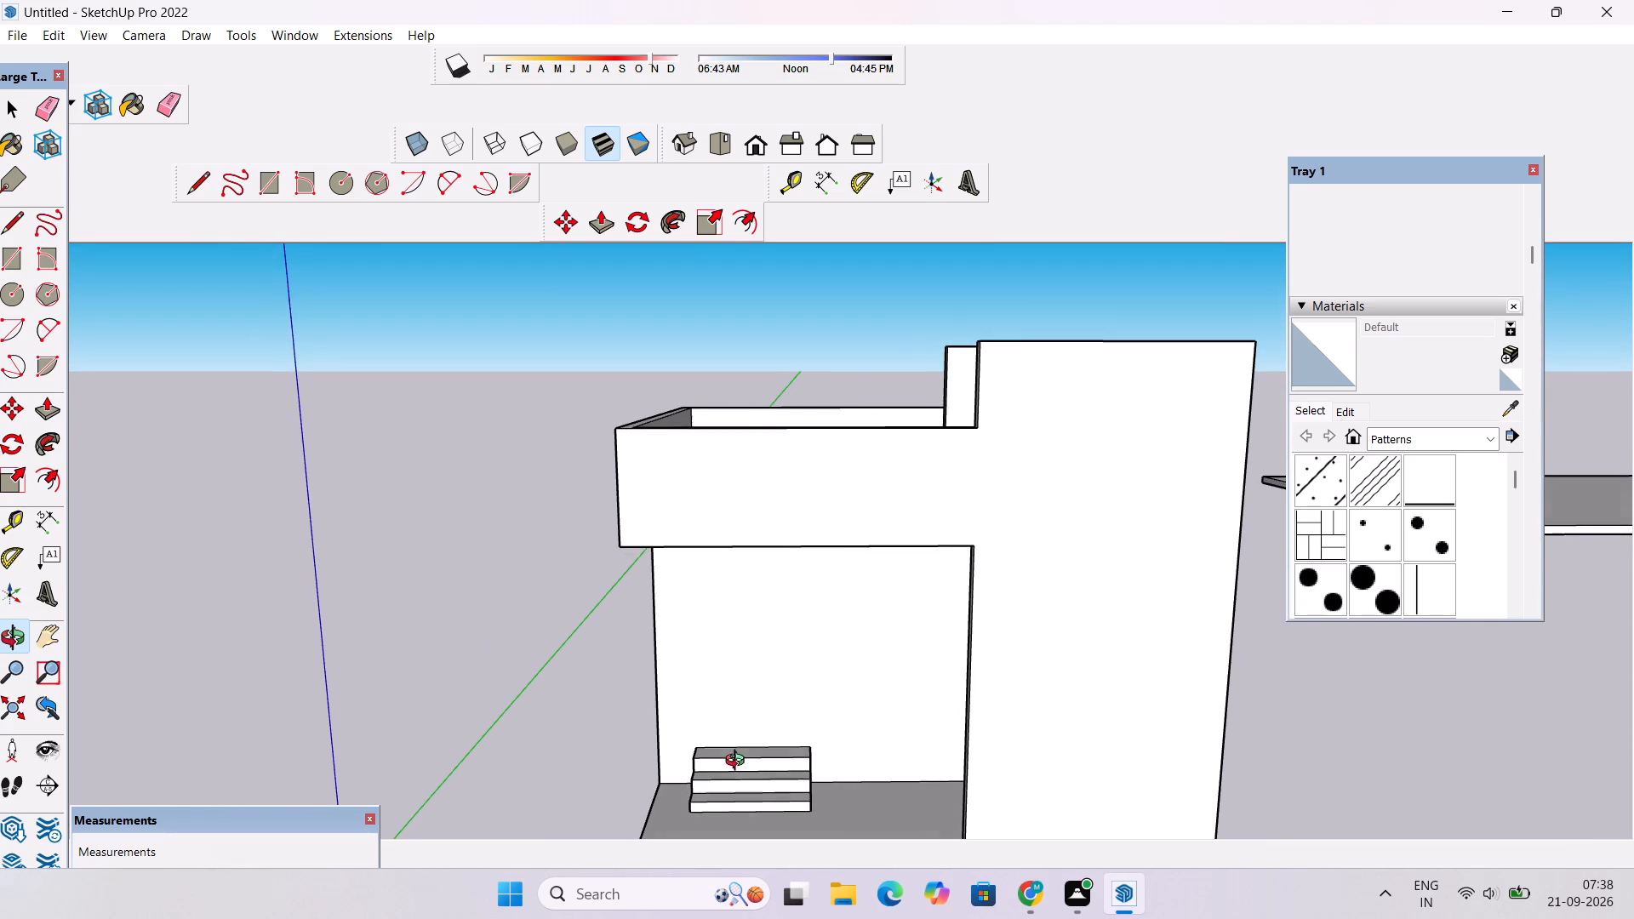
left_click_drag(739, 762, 739, 760)
key("r")
scroll(726, 745, "up", 7)
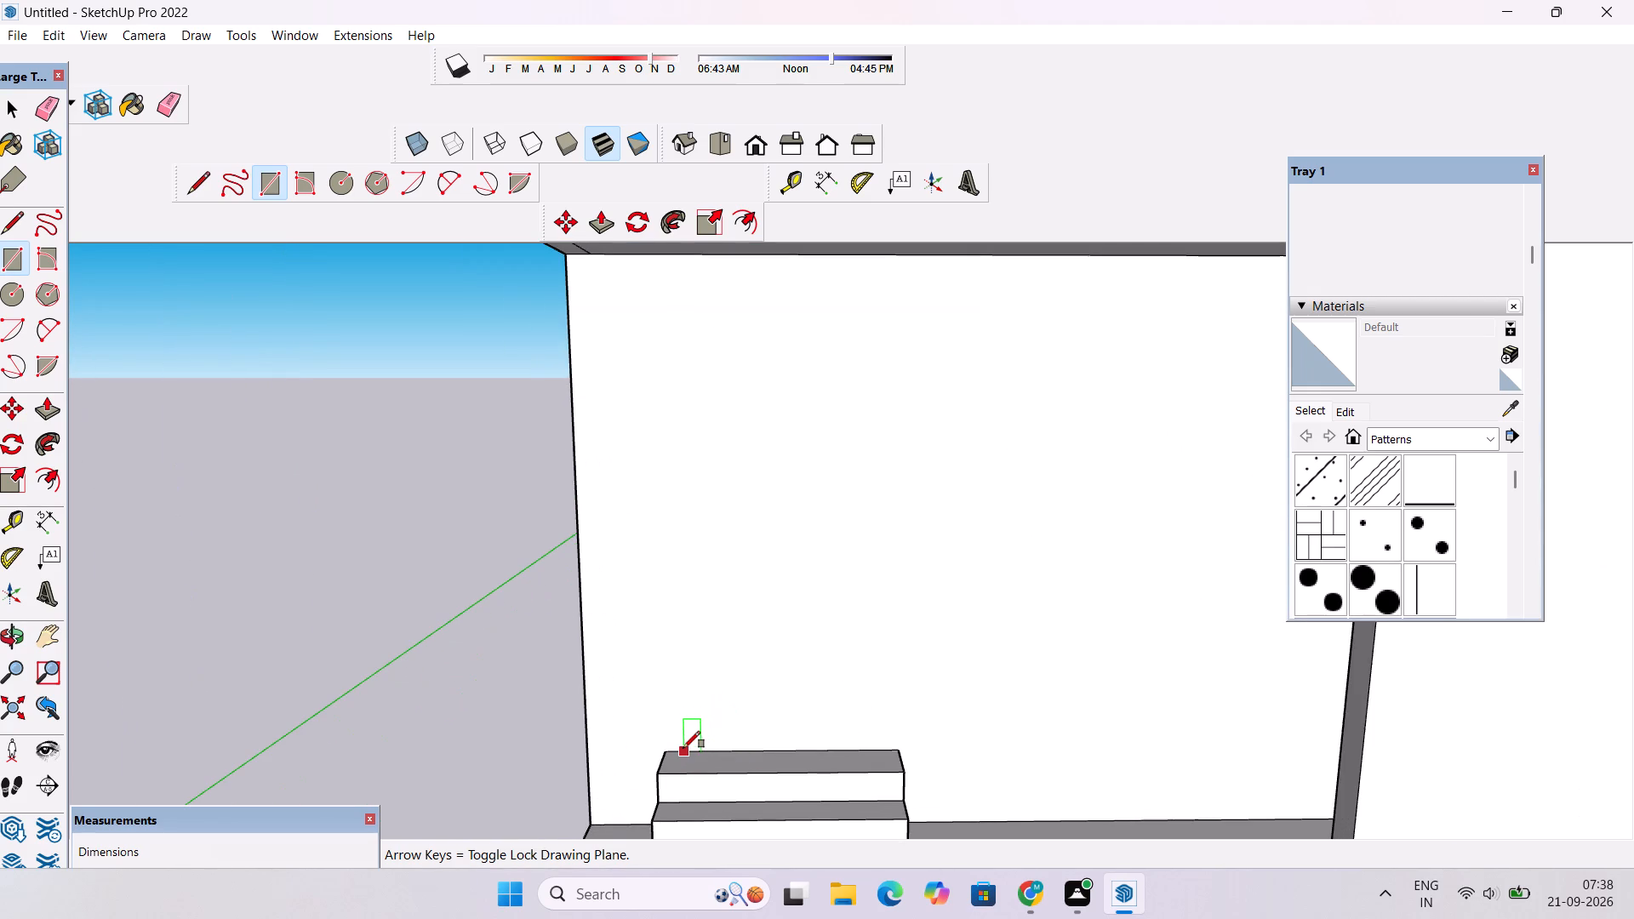
left_click(683, 748)
scroll(710, 683, "down", 9)
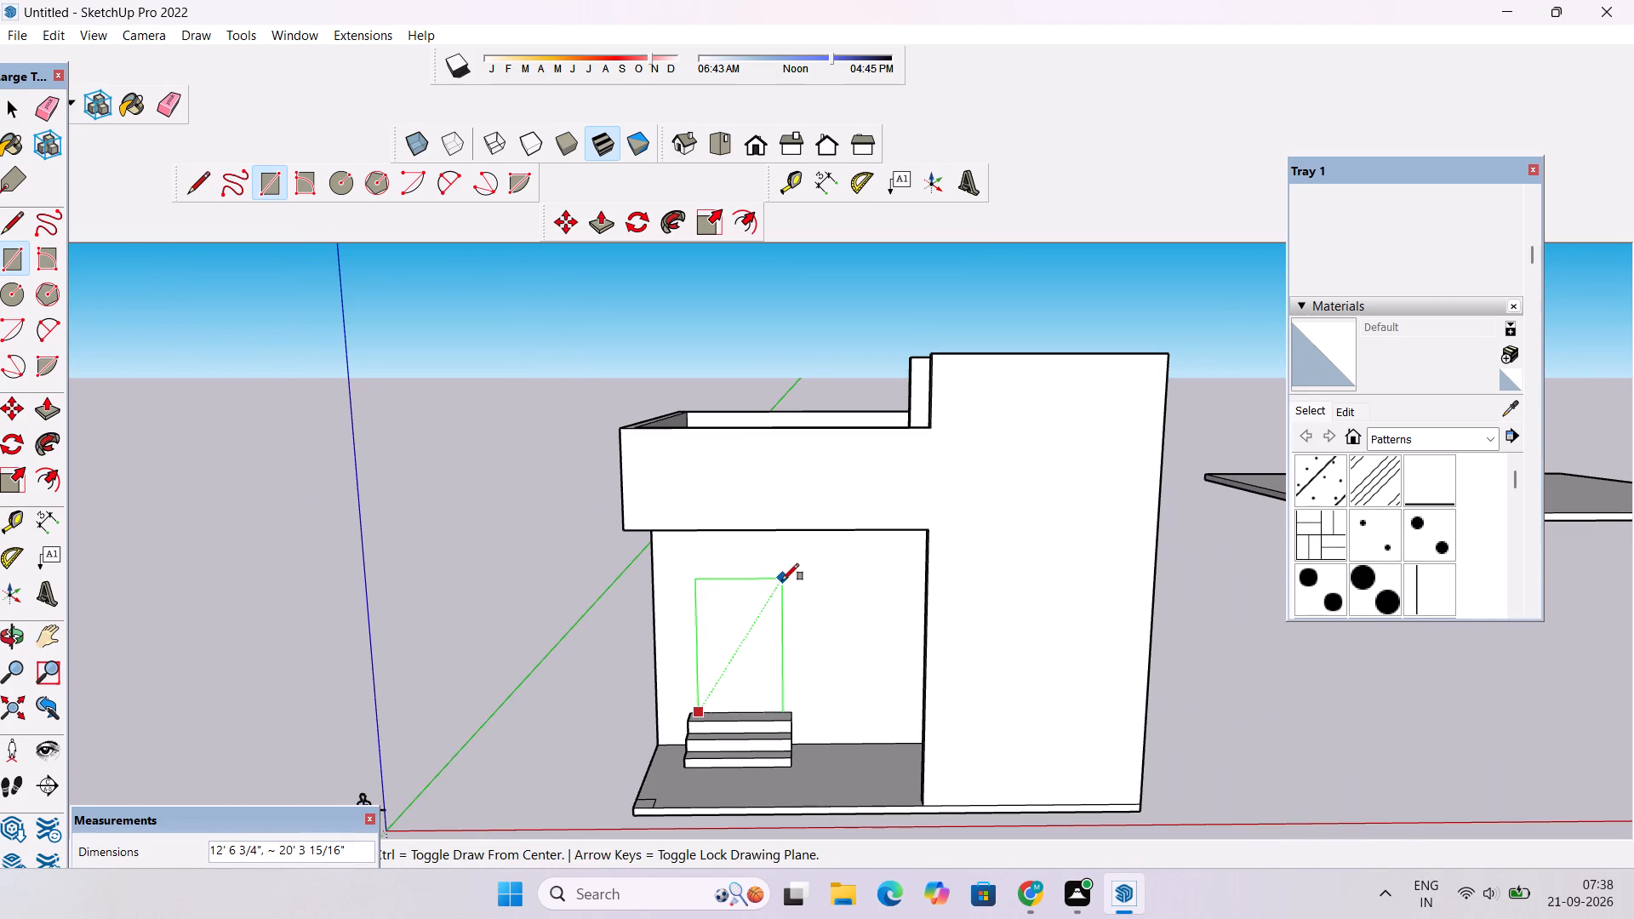
scroll(782, 580, "up", 3)
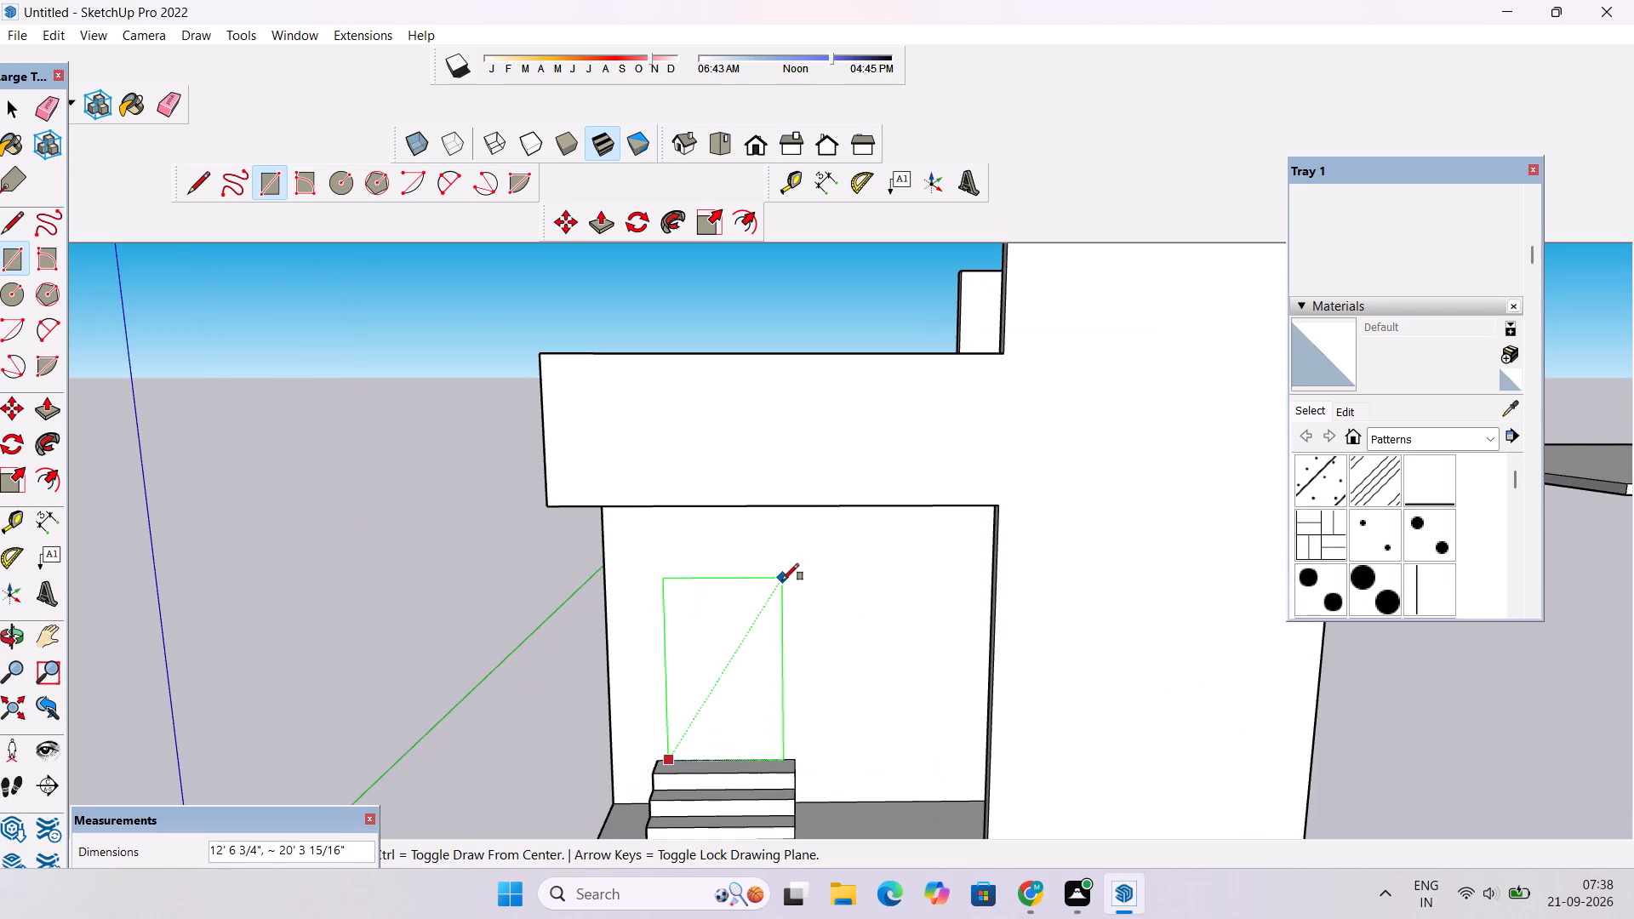
left_click(785, 574)
Examine the door outline above the steps and its proportions against the porch and building from several angles.
key("o")
left_click_drag(740, 728, 733, 540)
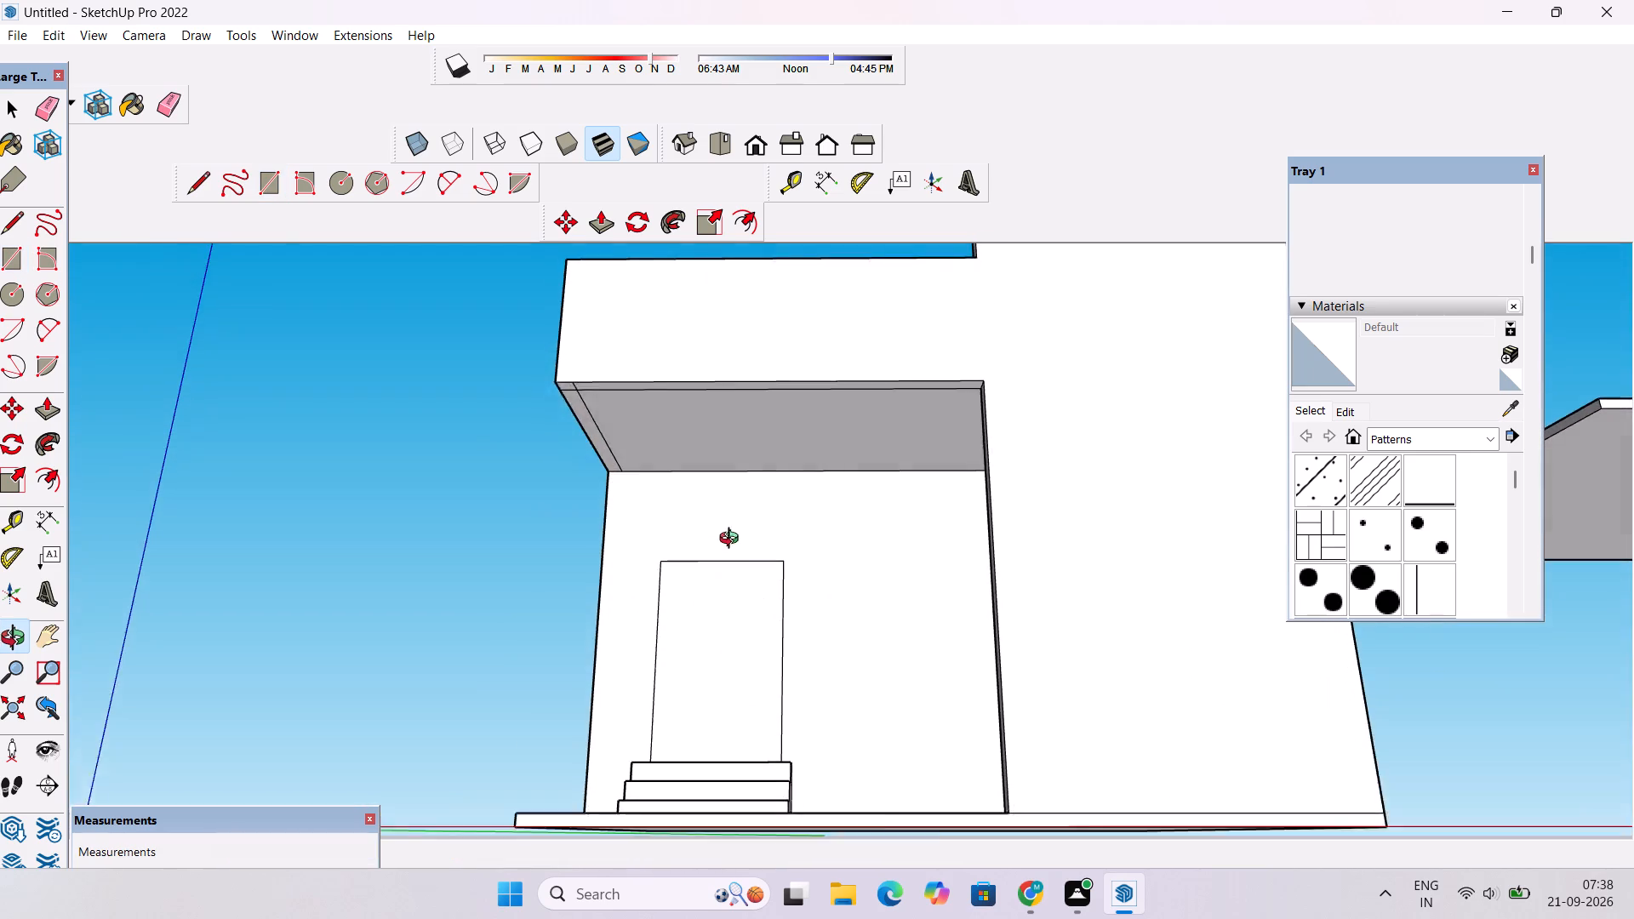
left_click_drag(733, 540, 734, 536)
left_click_drag(734, 551, 734, 658)
scroll(734, 658, "down", 2)
left_click_drag(733, 654, 732, 726)
left_click_drag(727, 685, 703, 610, "shift")
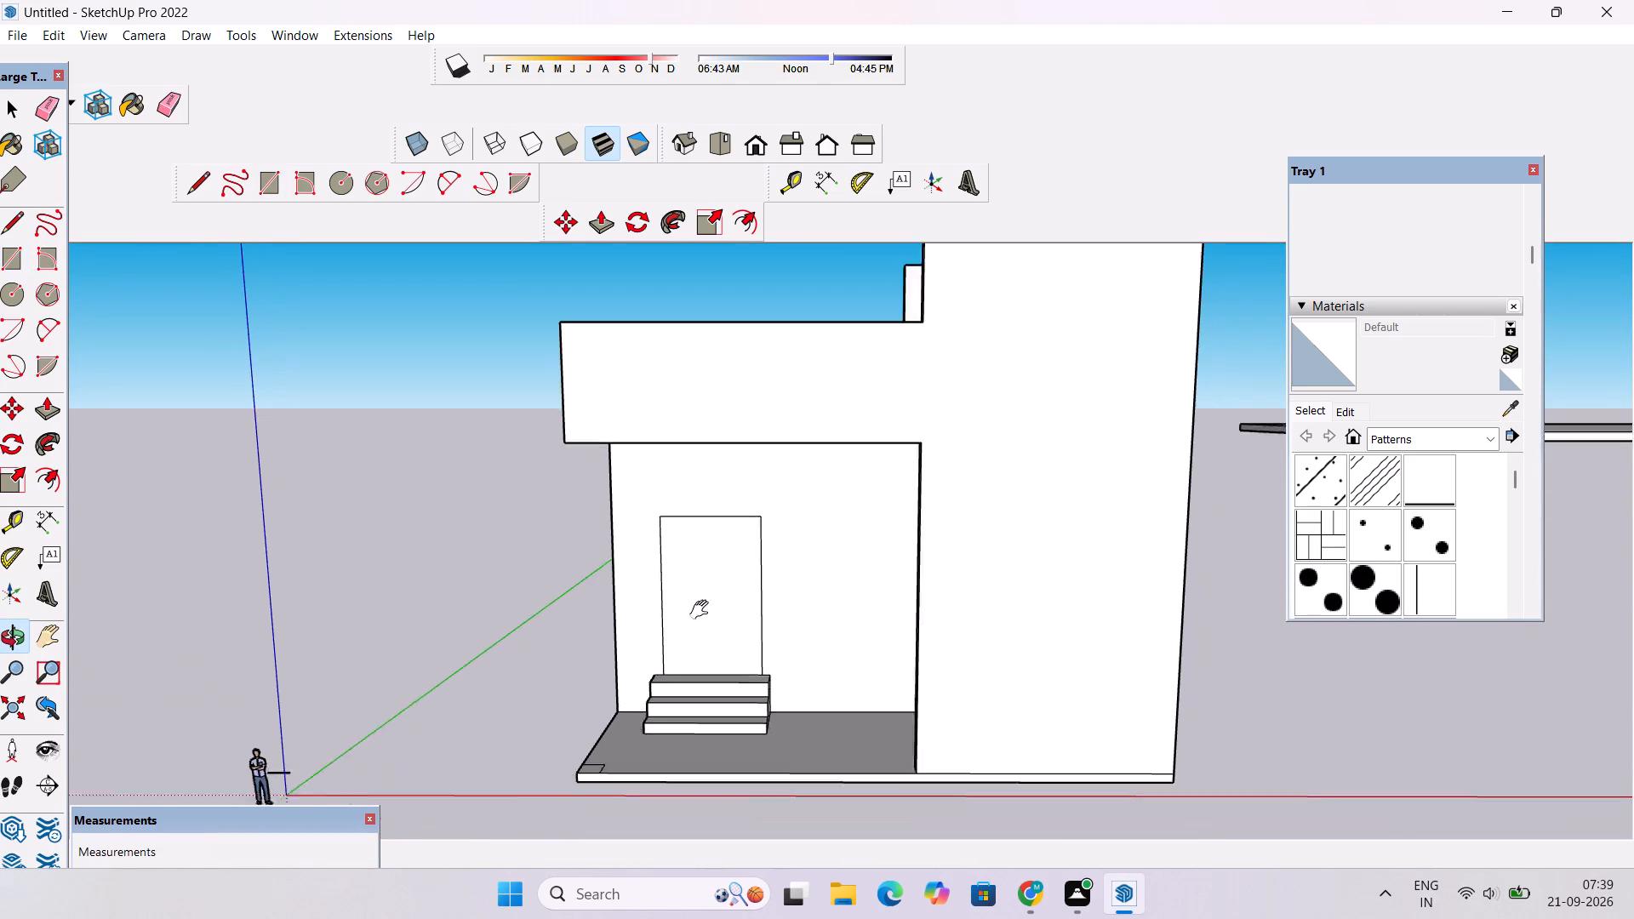
left_click_drag(703, 610, 701, 603, "shift")
left_click_drag(692, 608, 692, 620)
scroll(692, 620, "down", 4)
left_click_drag(692, 620, 837, 603)
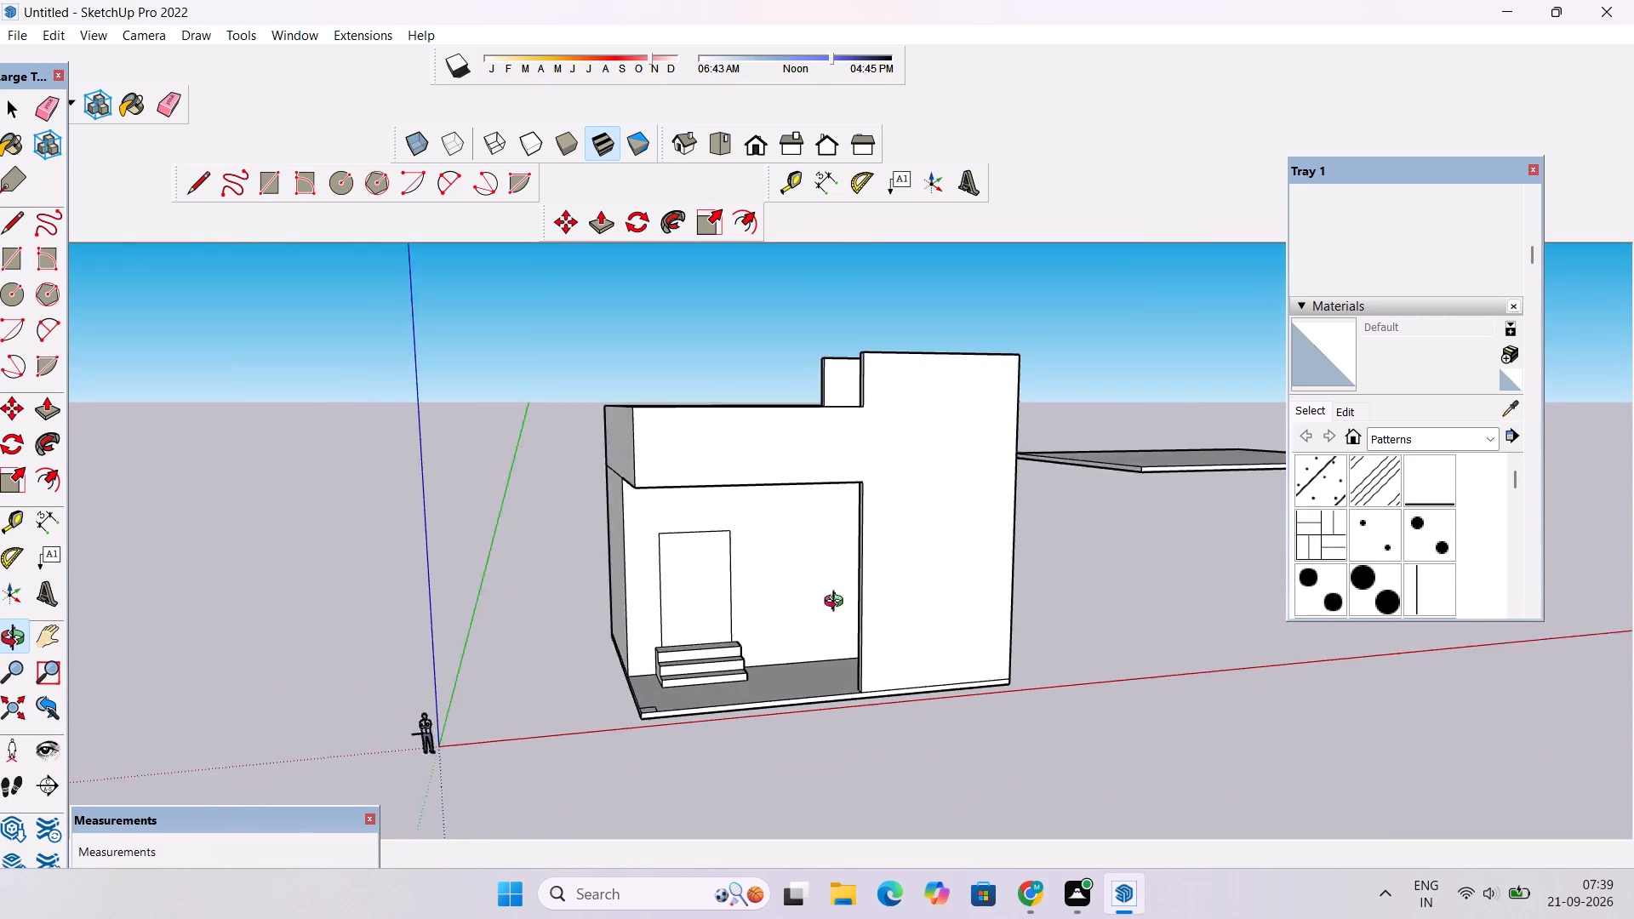
left_click_drag(837, 603, 947, 581)
left_click_drag(862, 610, 666, 607)
scroll(746, 605, "up", 4)
left_click_drag(791, 627, 726, 629, "shift")
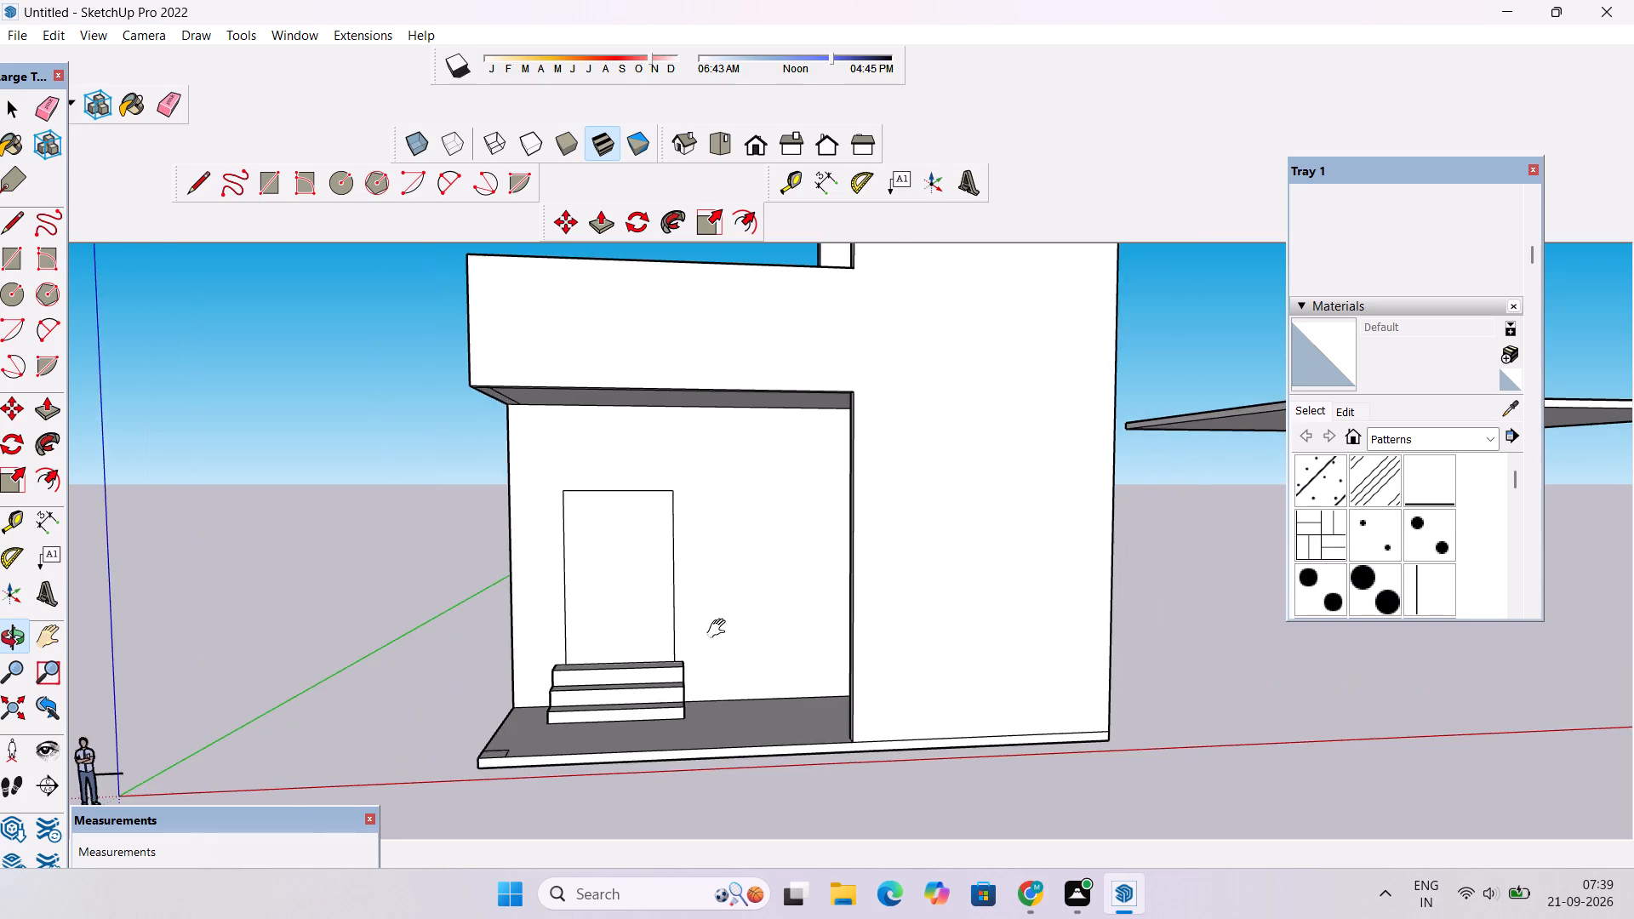
Place a vertical guide about 2' 7 1/4" inside the door outline's edge nearest the tall block.
scroll(718, 638, "up", 5)
left_click_drag(723, 639, 661, 646)
left_click_drag(705, 629, 686, 655, "shift")
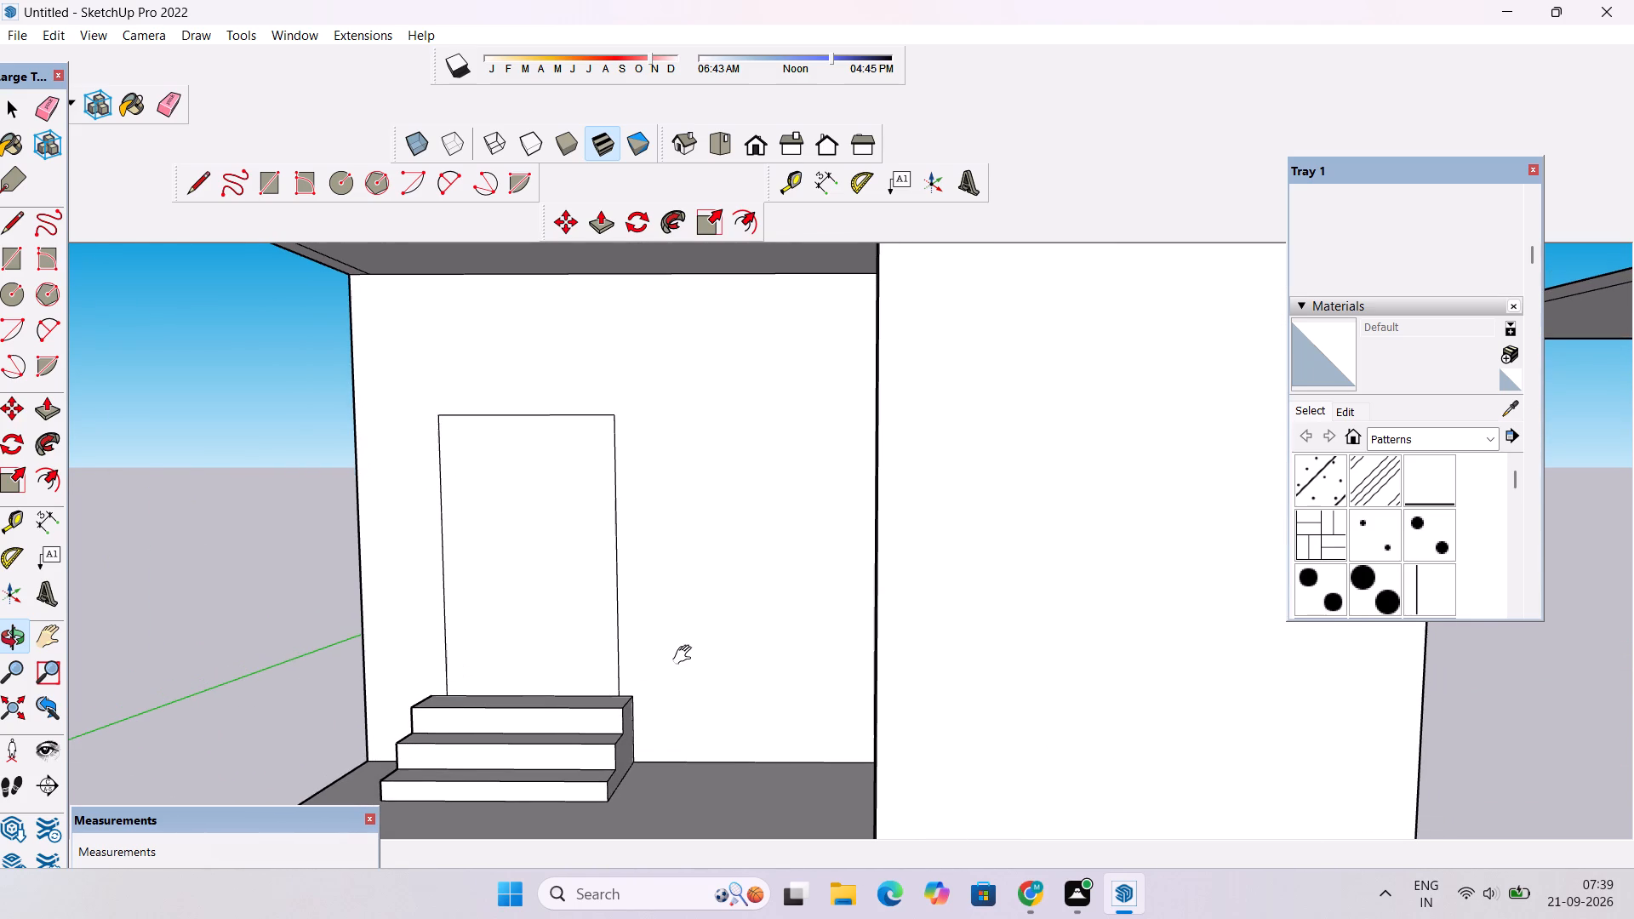
scroll(686, 655, "down", 1)
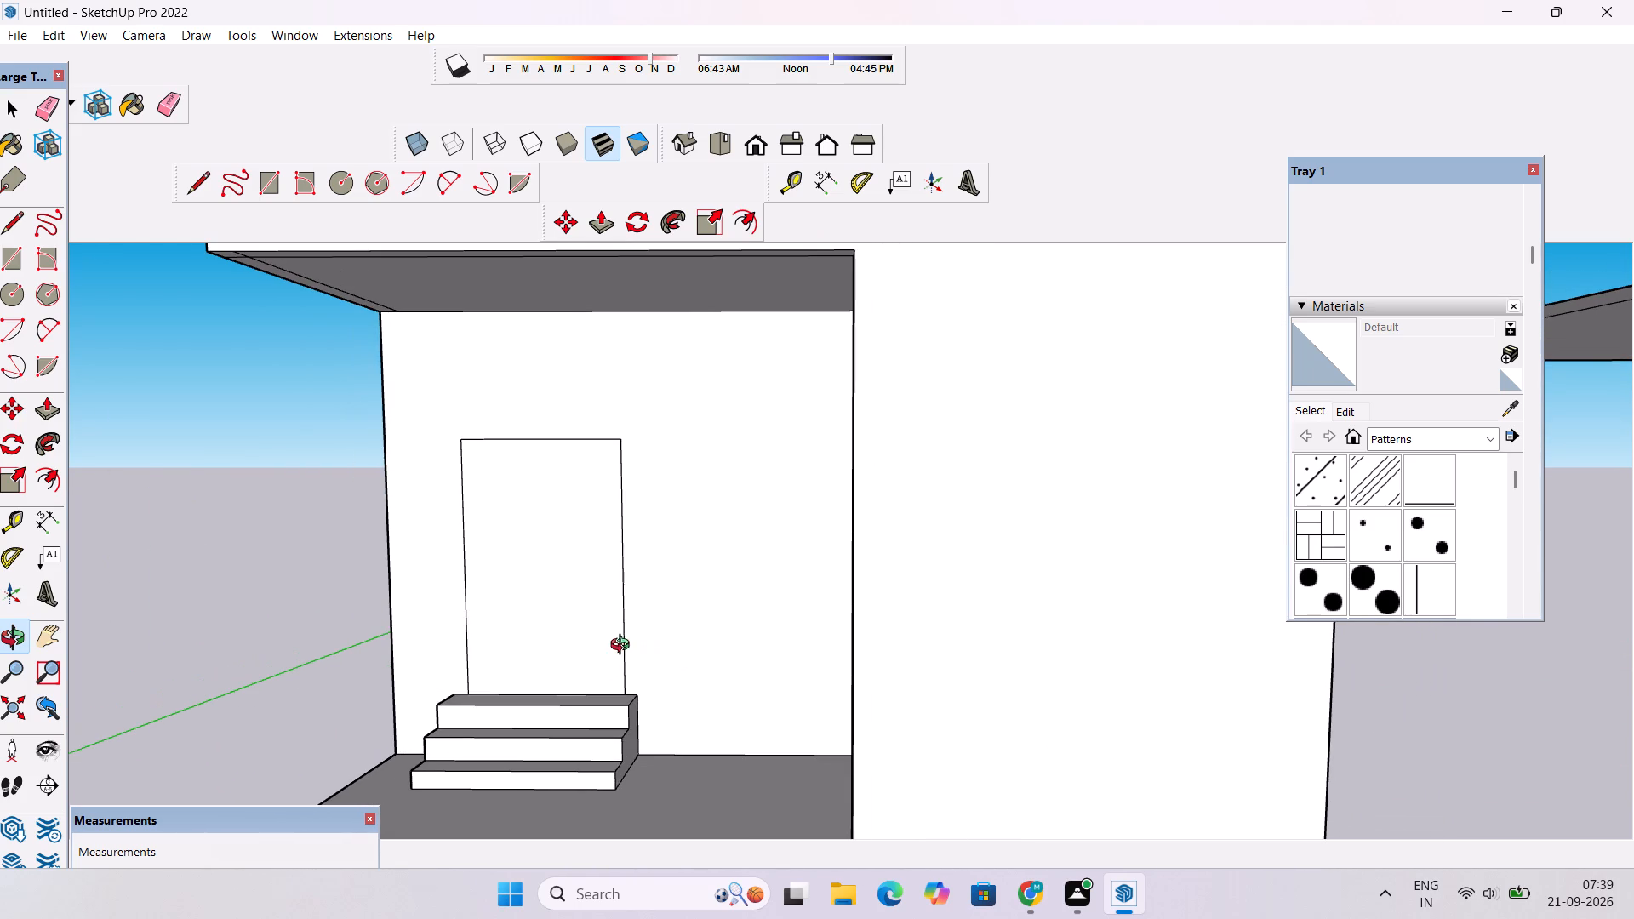
left_click_drag(614, 644, 709, 648, "shift")
scroll(698, 649, "up", 3)
left_click_drag(666, 671, 705, 682)
left_click_drag(707, 683, 688, 642)
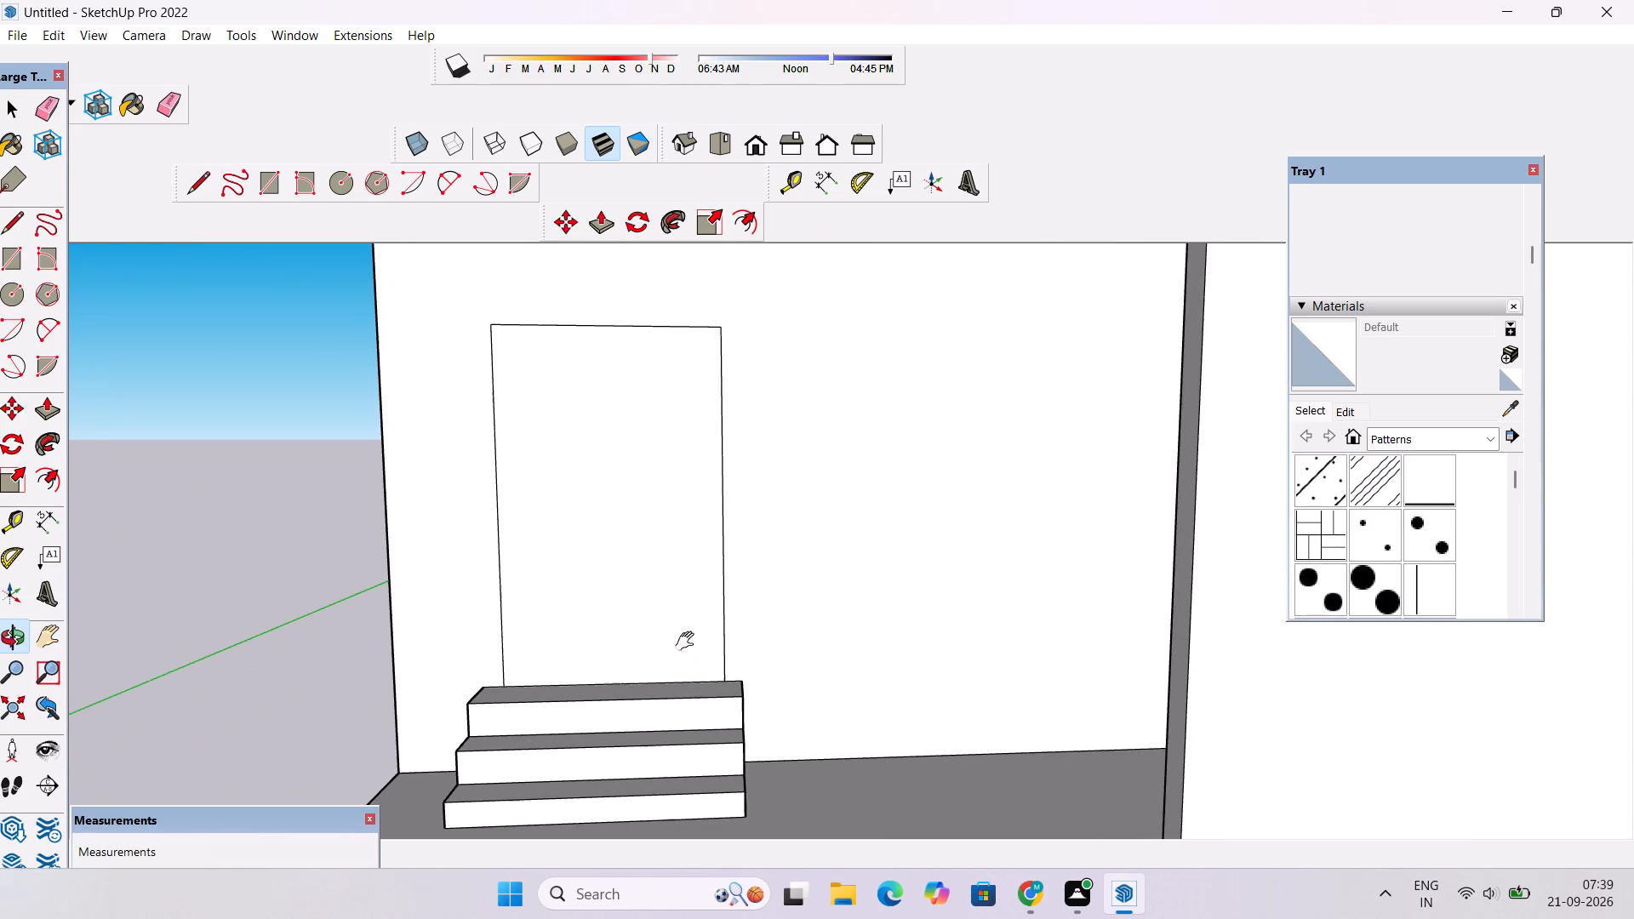
left_click_drag(688, 642, 688, 637)
key("t")
left_click(721, 477)
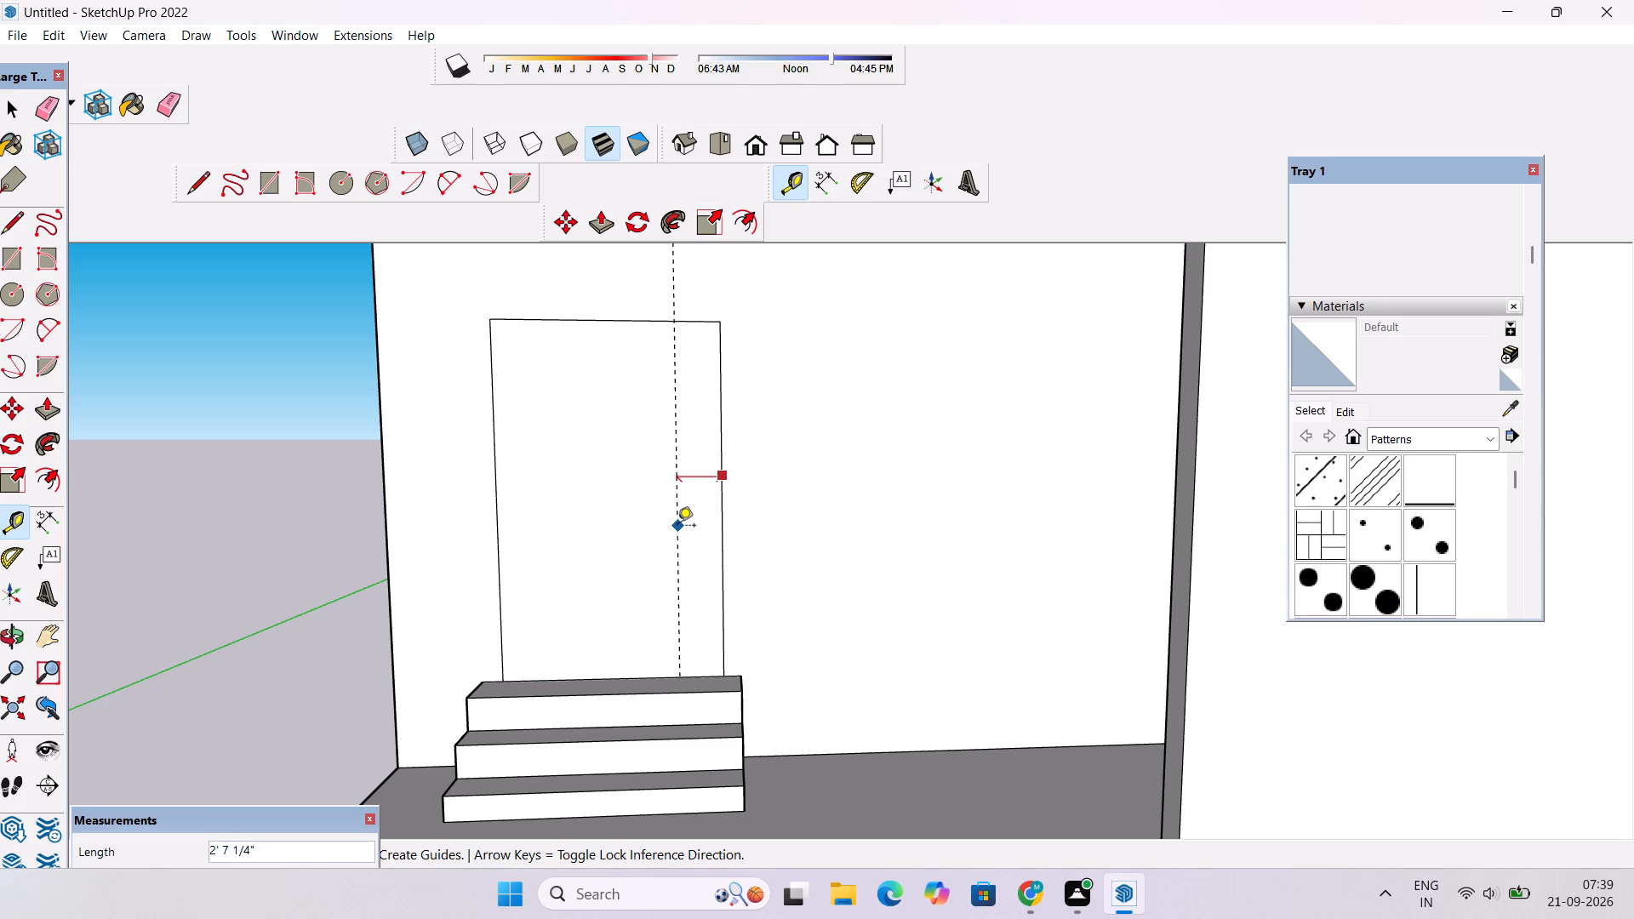
left_click(677, 527)
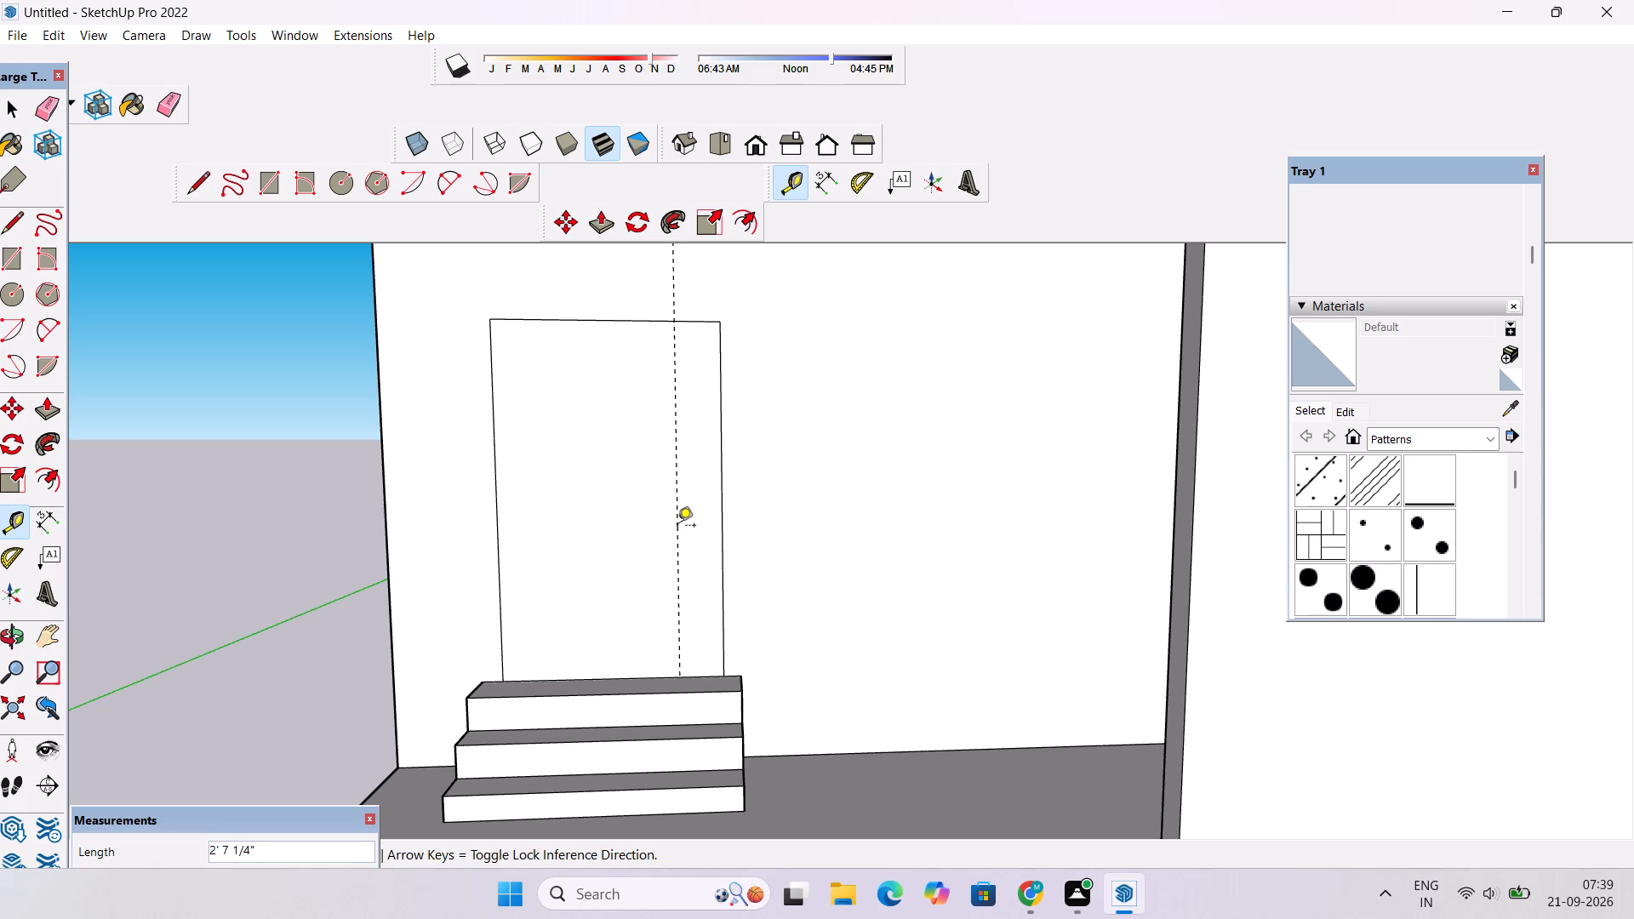
Draw a vertical line along the guide from the top step to the door outline's upper edge, about 20' 9" long.
key("l")
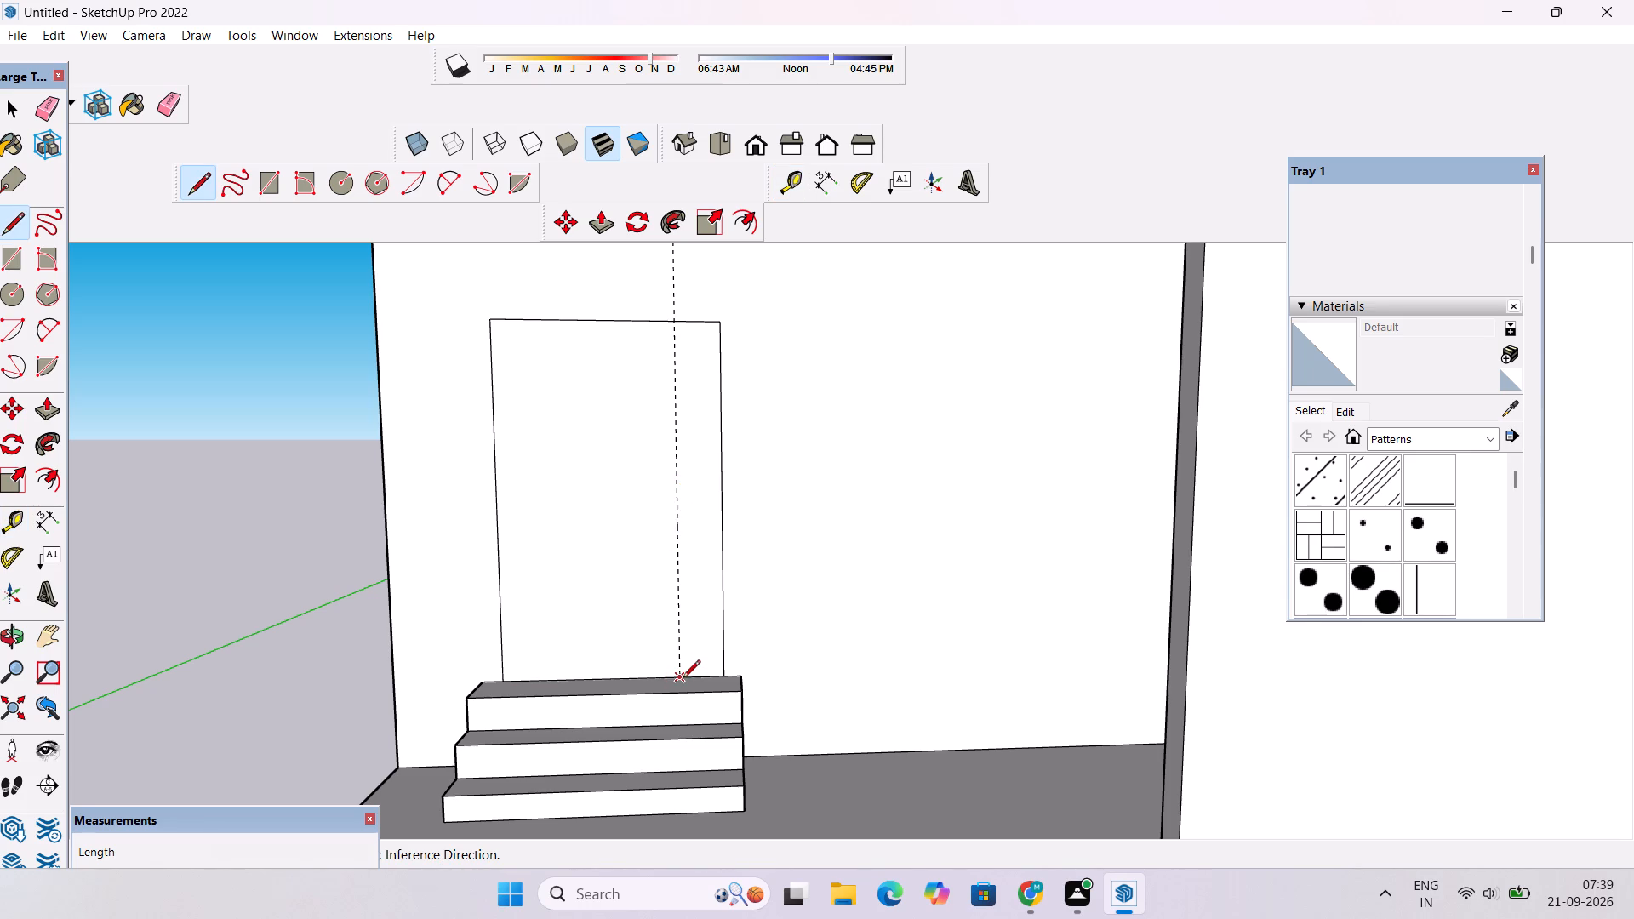
left_click(679, 679)
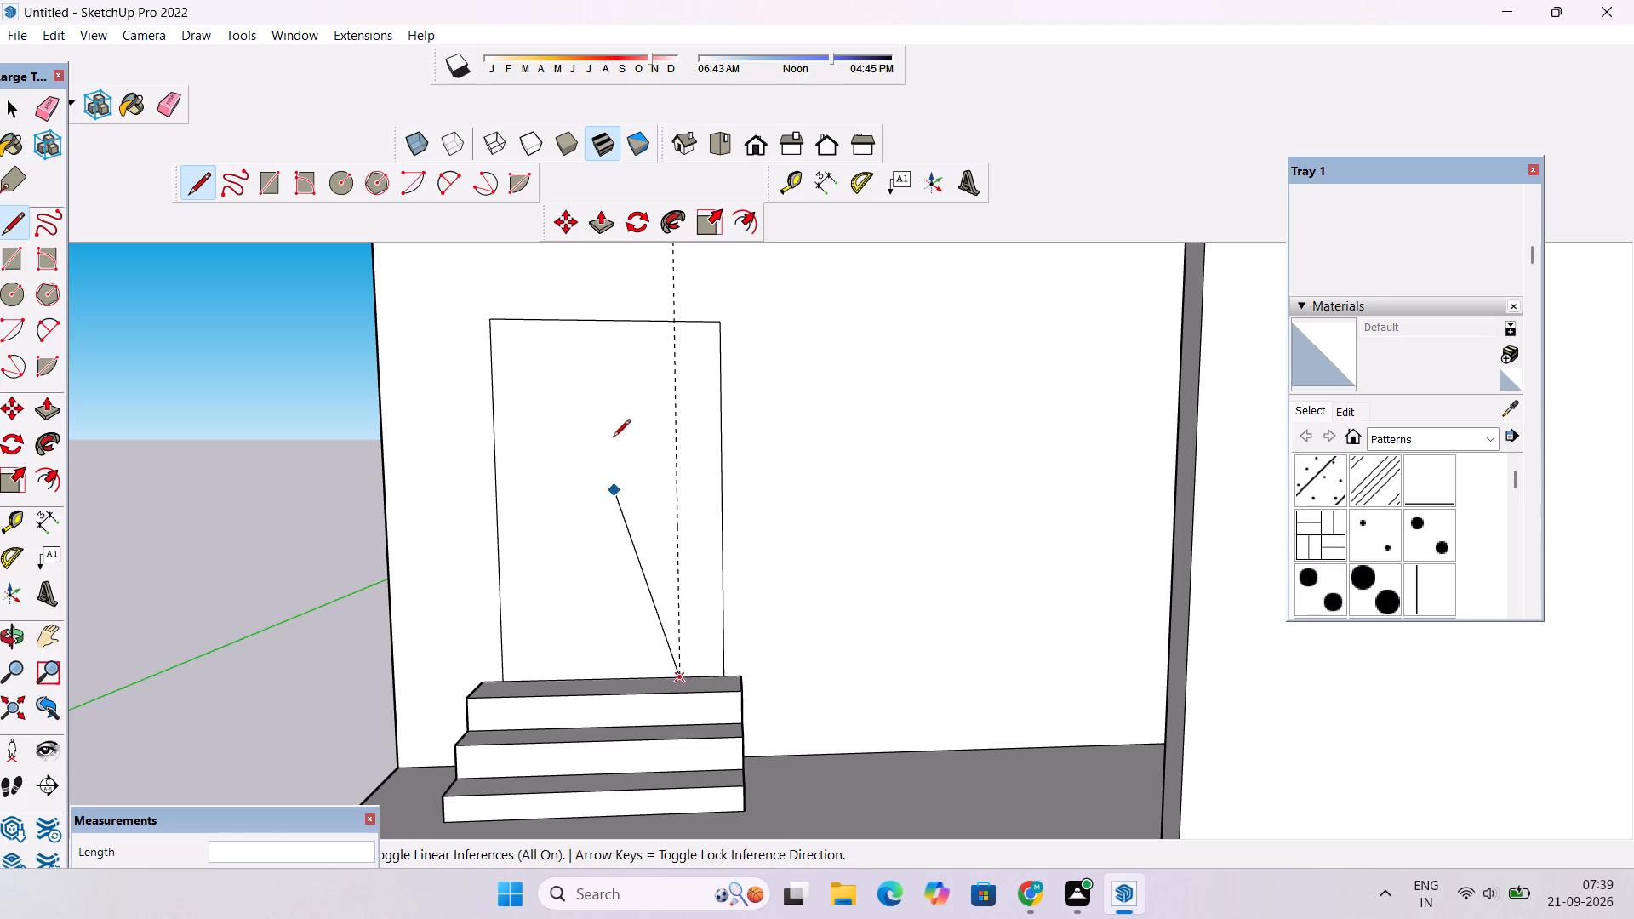
left_click(676, 323)
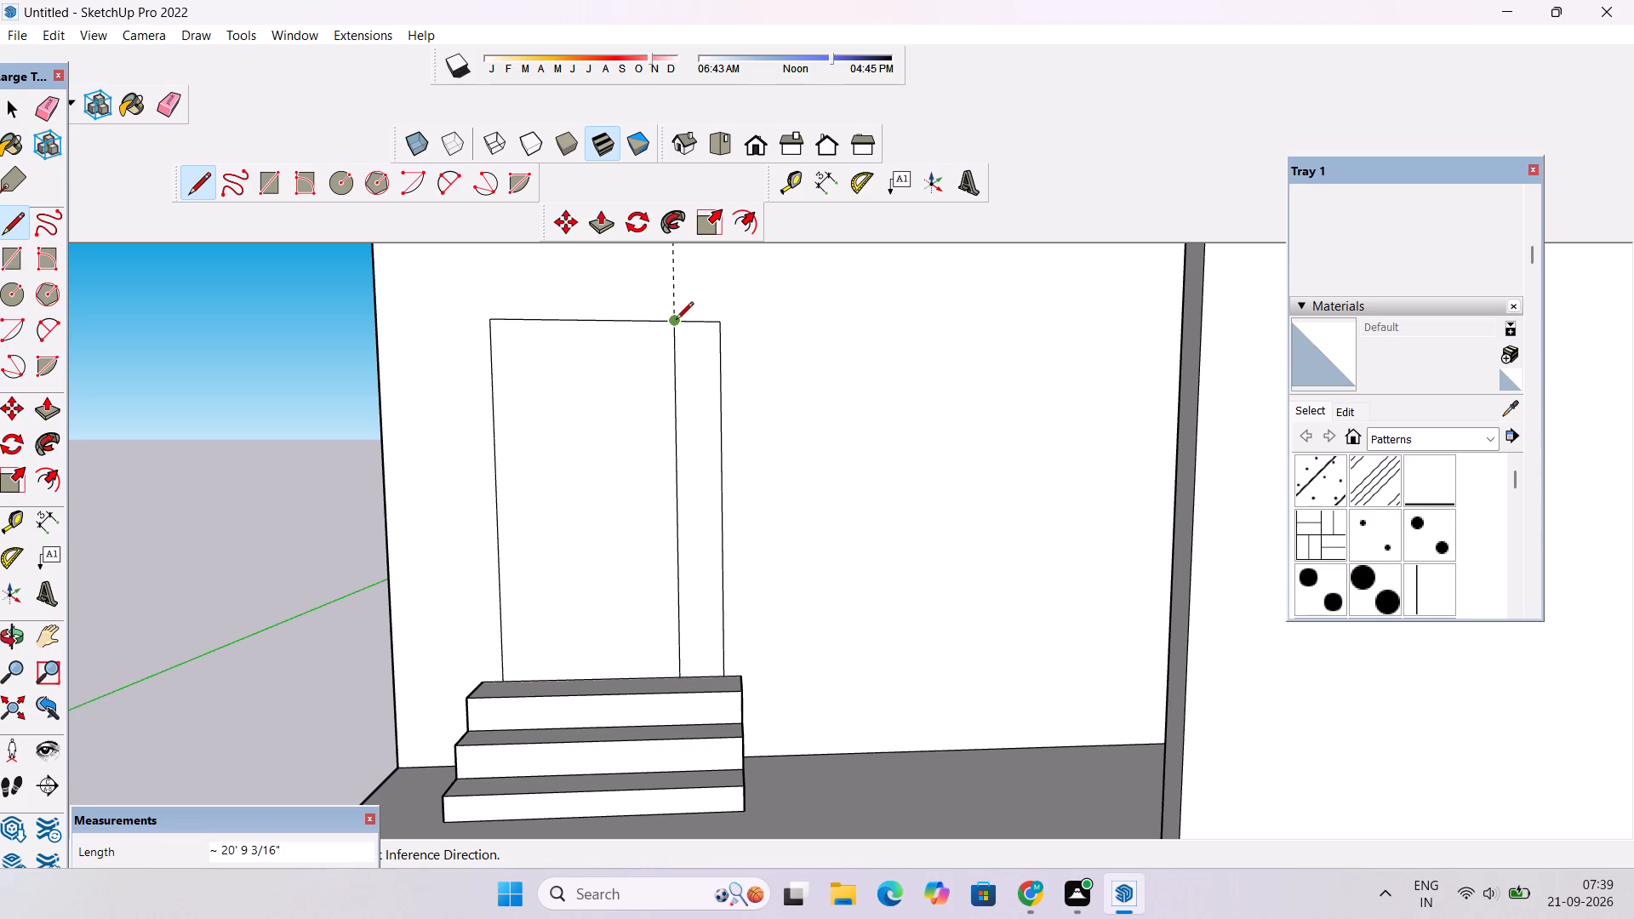
key("space")
Erase the vertical guide running through the door outline.
type("o")
scroll(675, 320, "down", 4)
left_click_drag(702, 447, 666, 489)
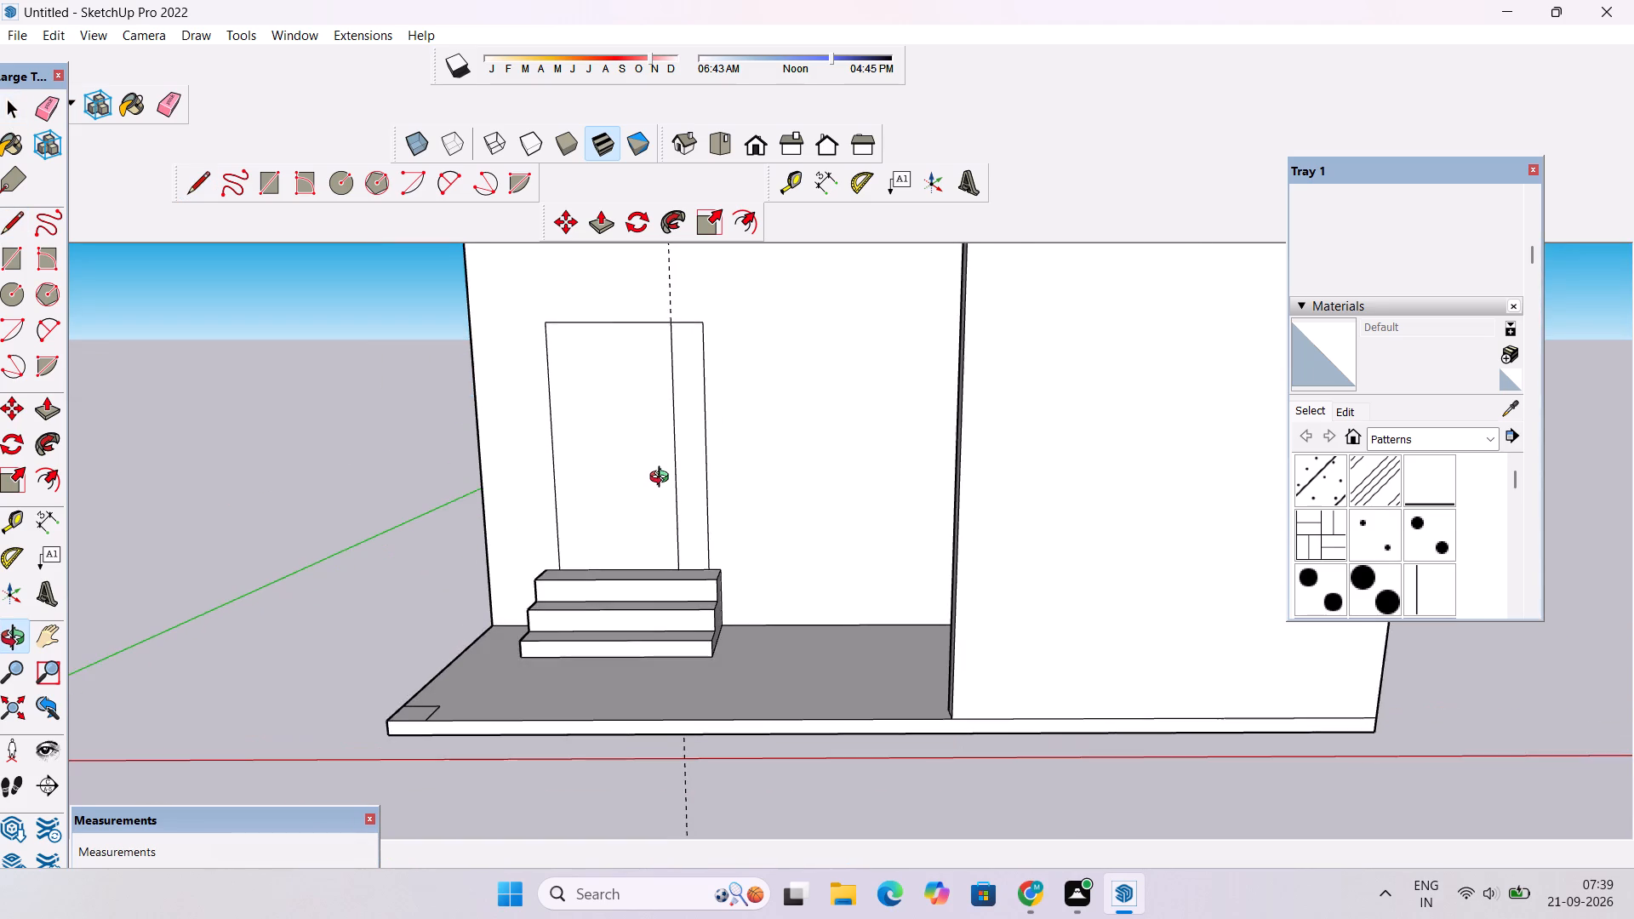
scroll(663, 477, "up", 2)
key("e")
scroll(628, 389, "down", 7)
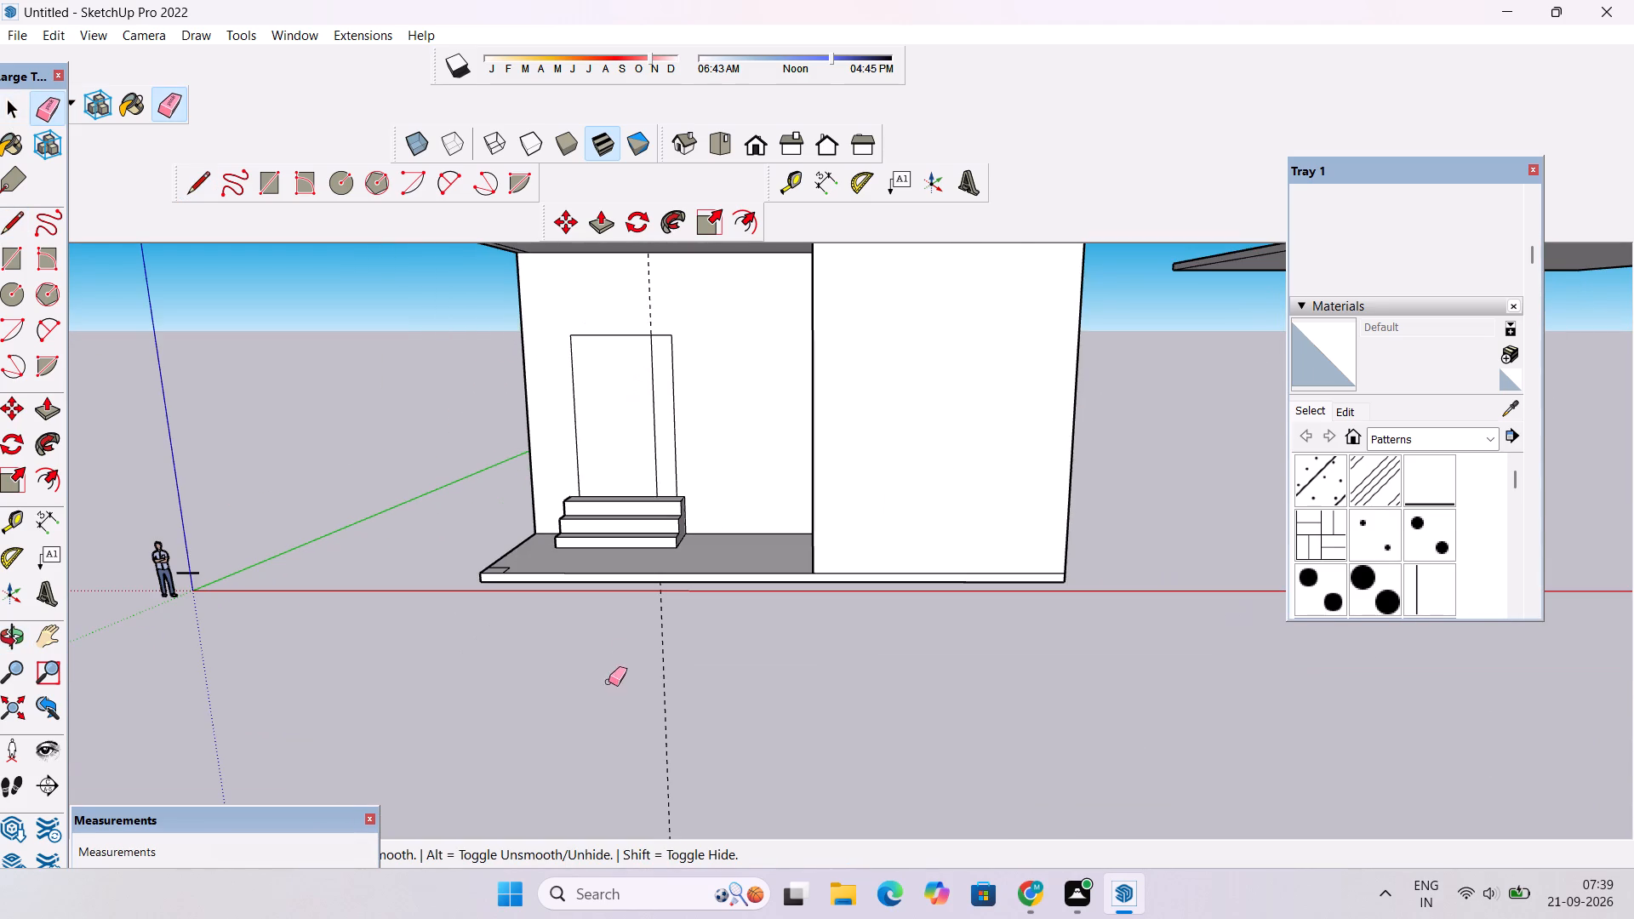
left_click_drag(621, 676, 668, 654)
scroll(617, 463, "up", 3)
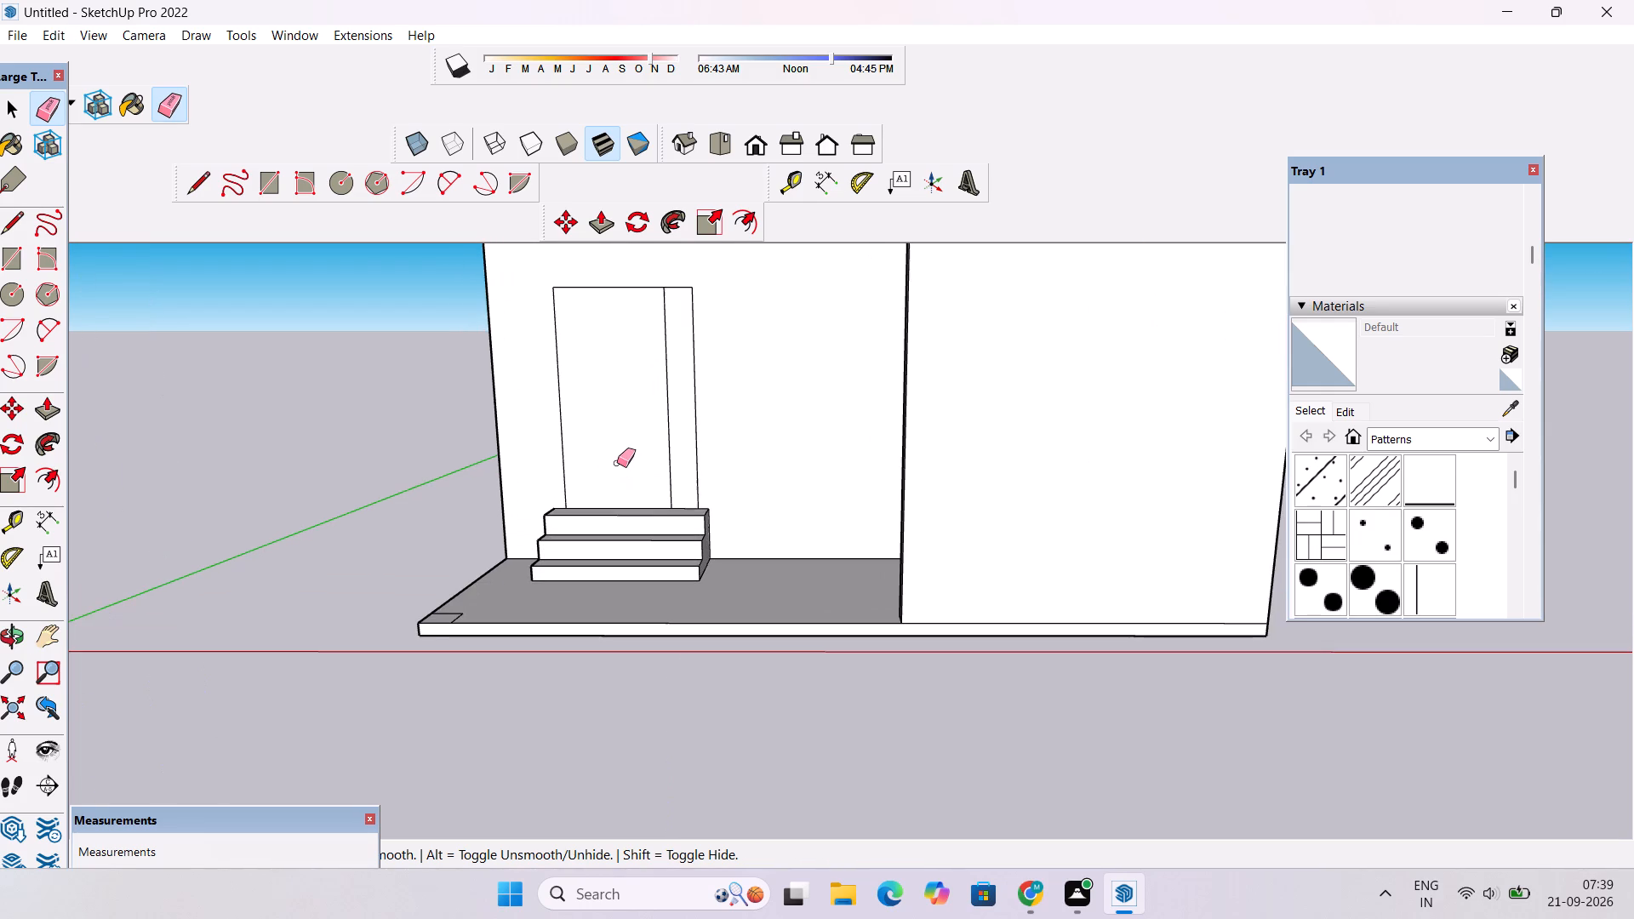
Examine the divided door outline, steps and porch recess from below, farther out and close up.
key("o")
scroll(609, 493, "down", 4)
left_click_drag(581, 520, 633, 414)
left_click_drag(640, 432, 665, 469)
left_click_drag(666, 470, 684, 502, "shift")
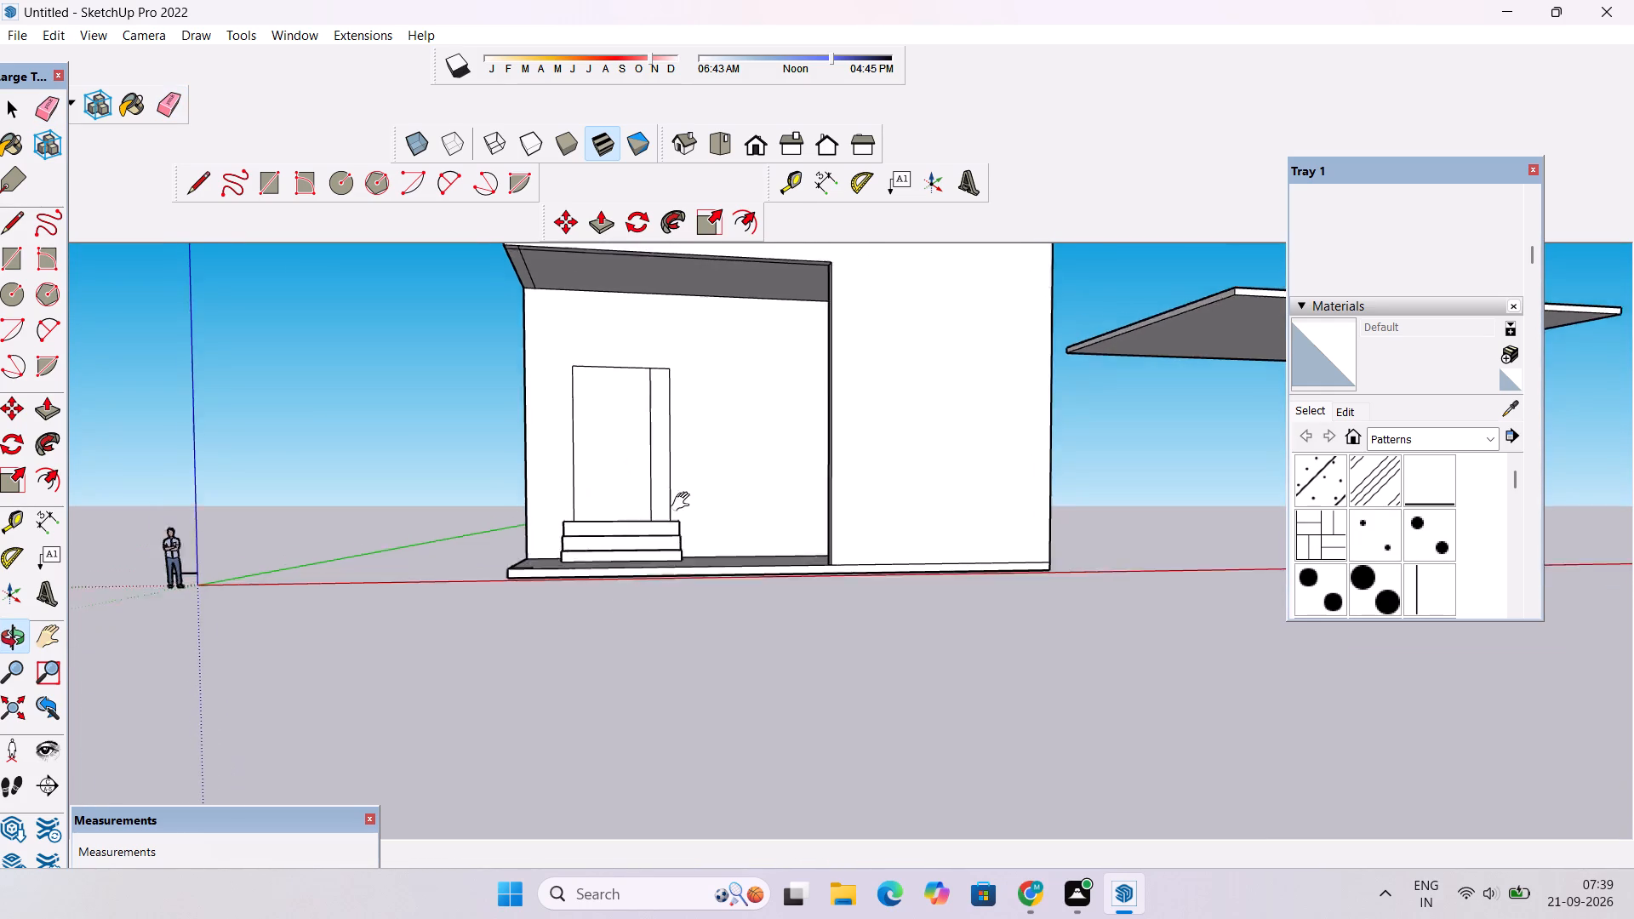
left_click_drag(684, 502, 695, 523, "shift")
scroll(694, 517, "down", 1)
left_click(694, 511)
left_click_drag(684, 528, 677, 532, "shift")
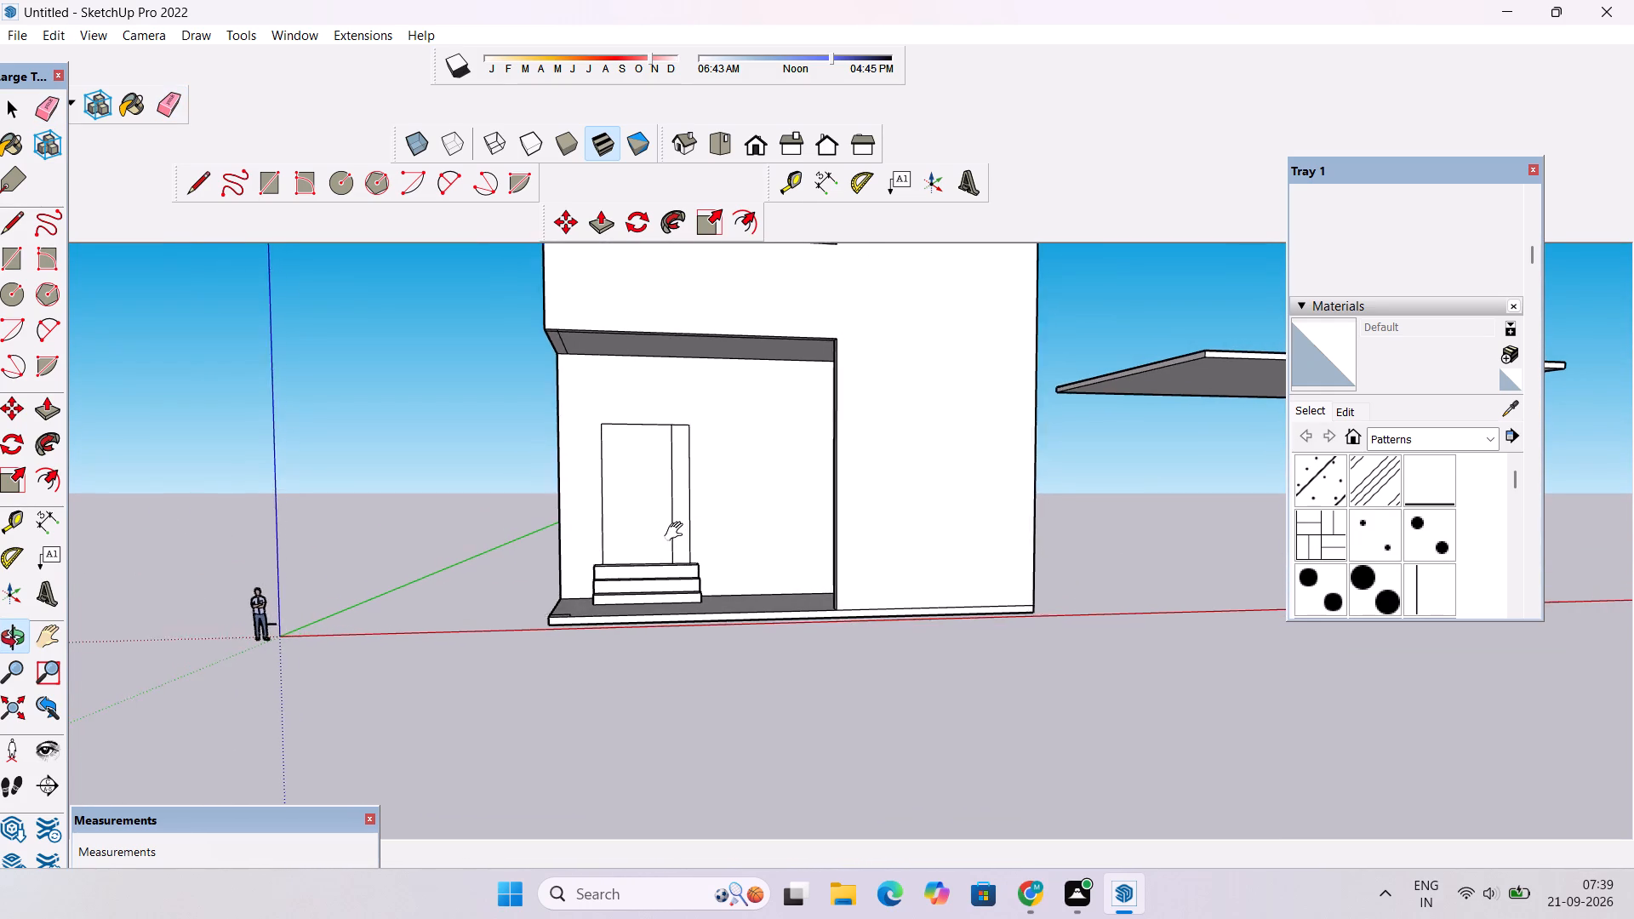
left_click_drag(677, 532, 665, 543, "shift")
left_click(668, 602)
scroll(676, 539, "up", 4)
left_click_drag(720, 588, 691, 614)
left_click_drag(674, 582, 676, 581, "shift")
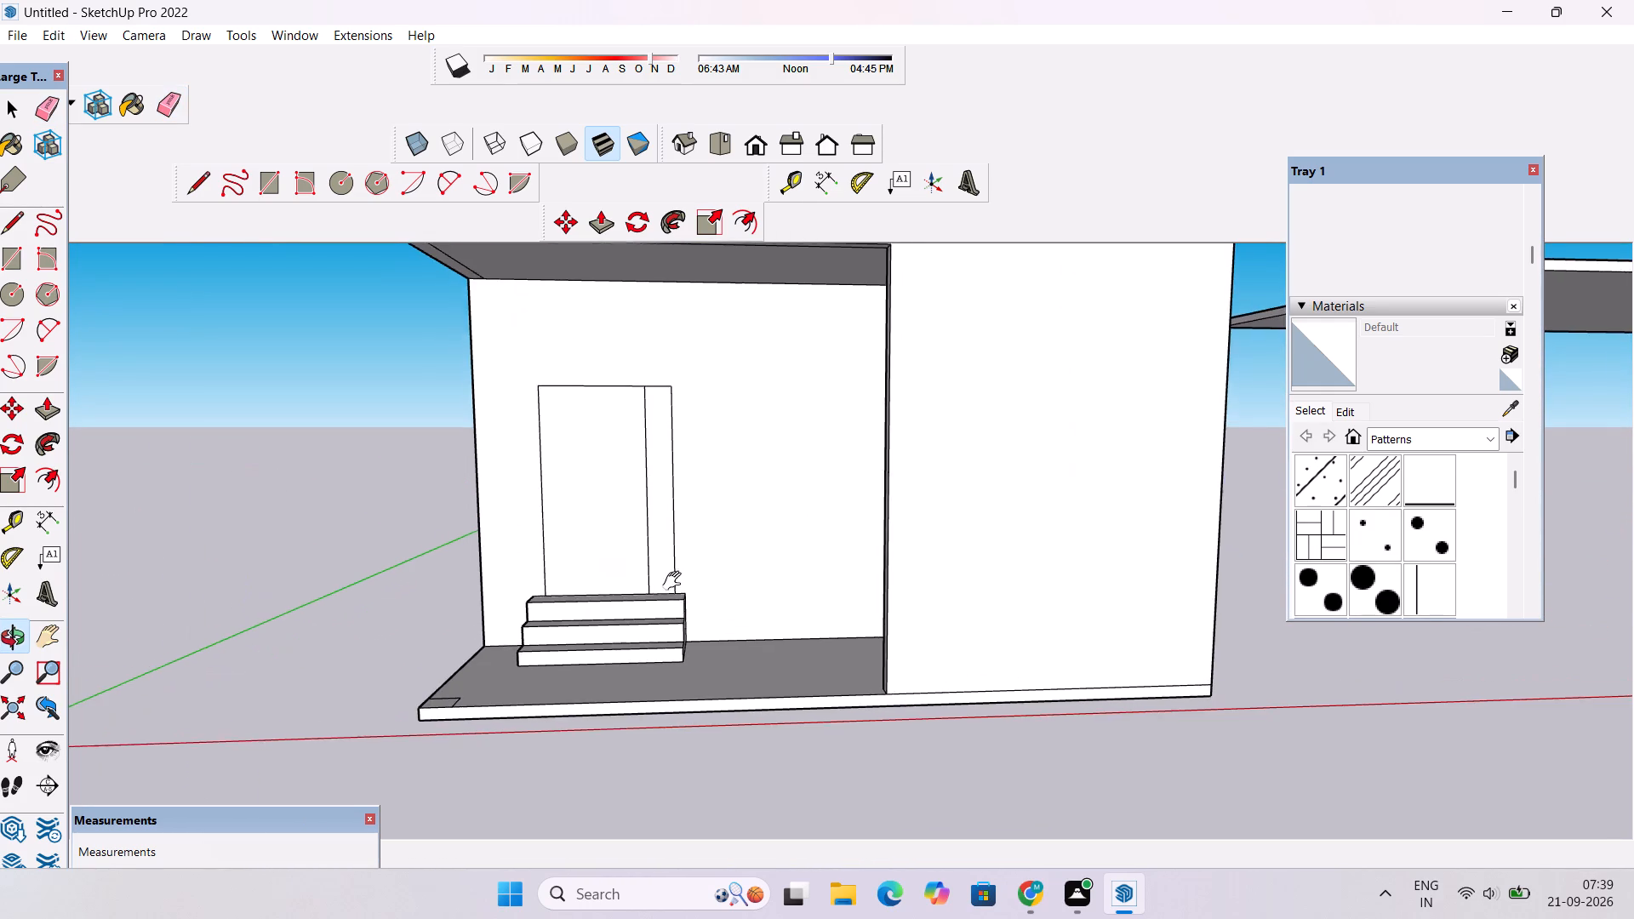
left_click_drag(676, 581, 672, 629, "shift")
scroll(659, 605, "down", 3)
scroll(648, 605, "up", 1)
left_click_drag(651, 604, 657, 609, "shift")
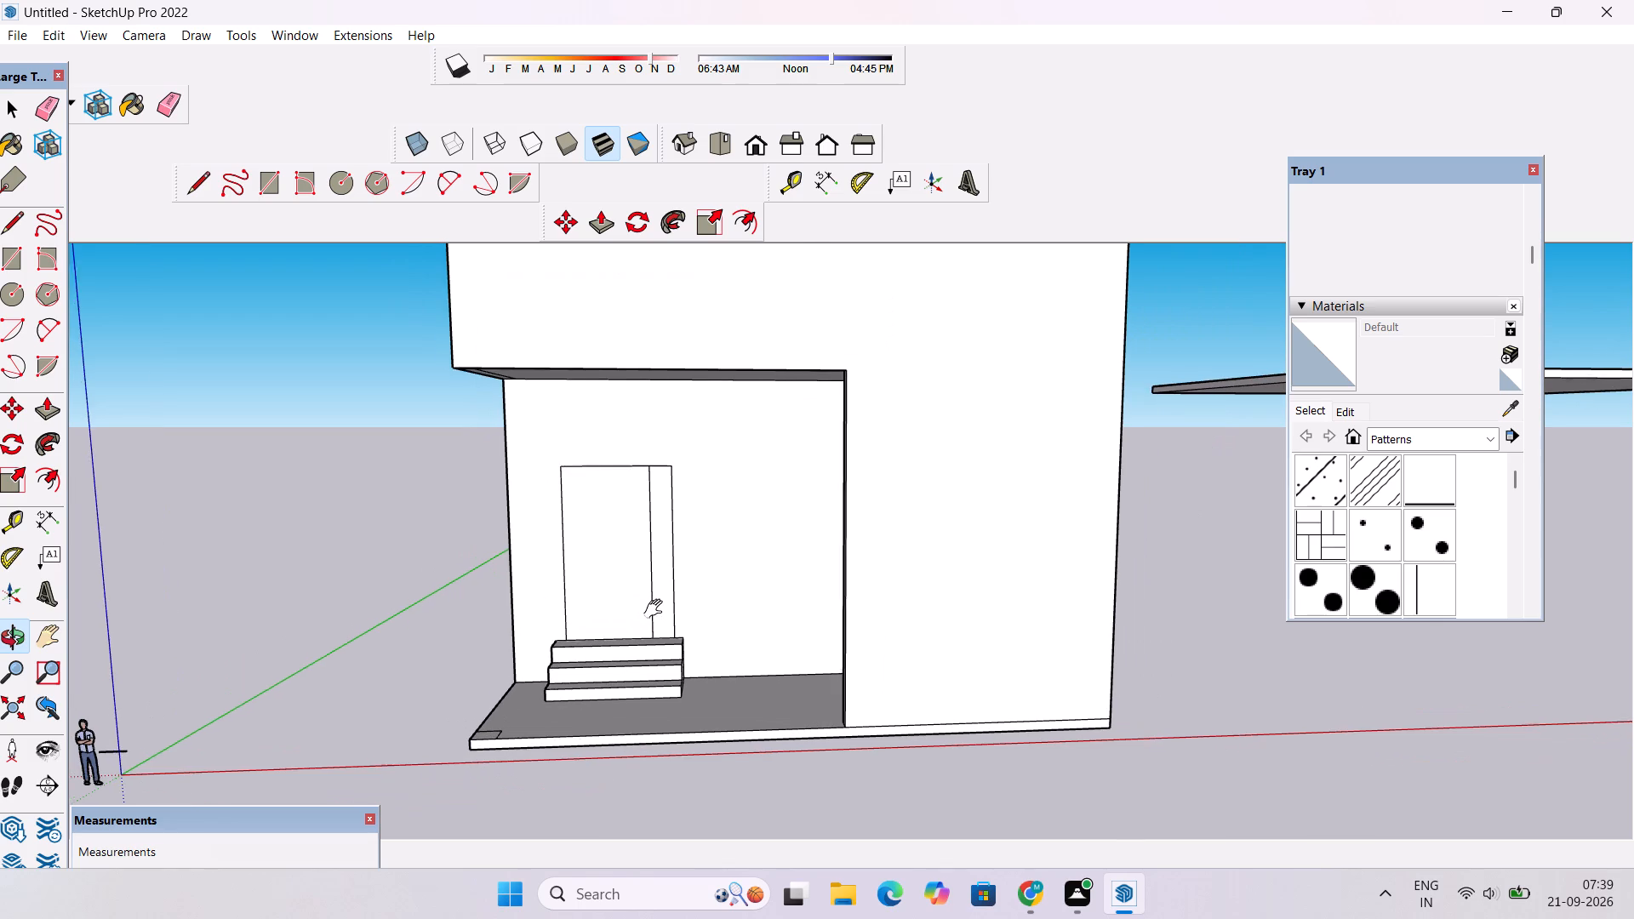
left_click_drag(657, 609, 659, 612, "shift")
scroll(659, 612, "up", 1, "shift")
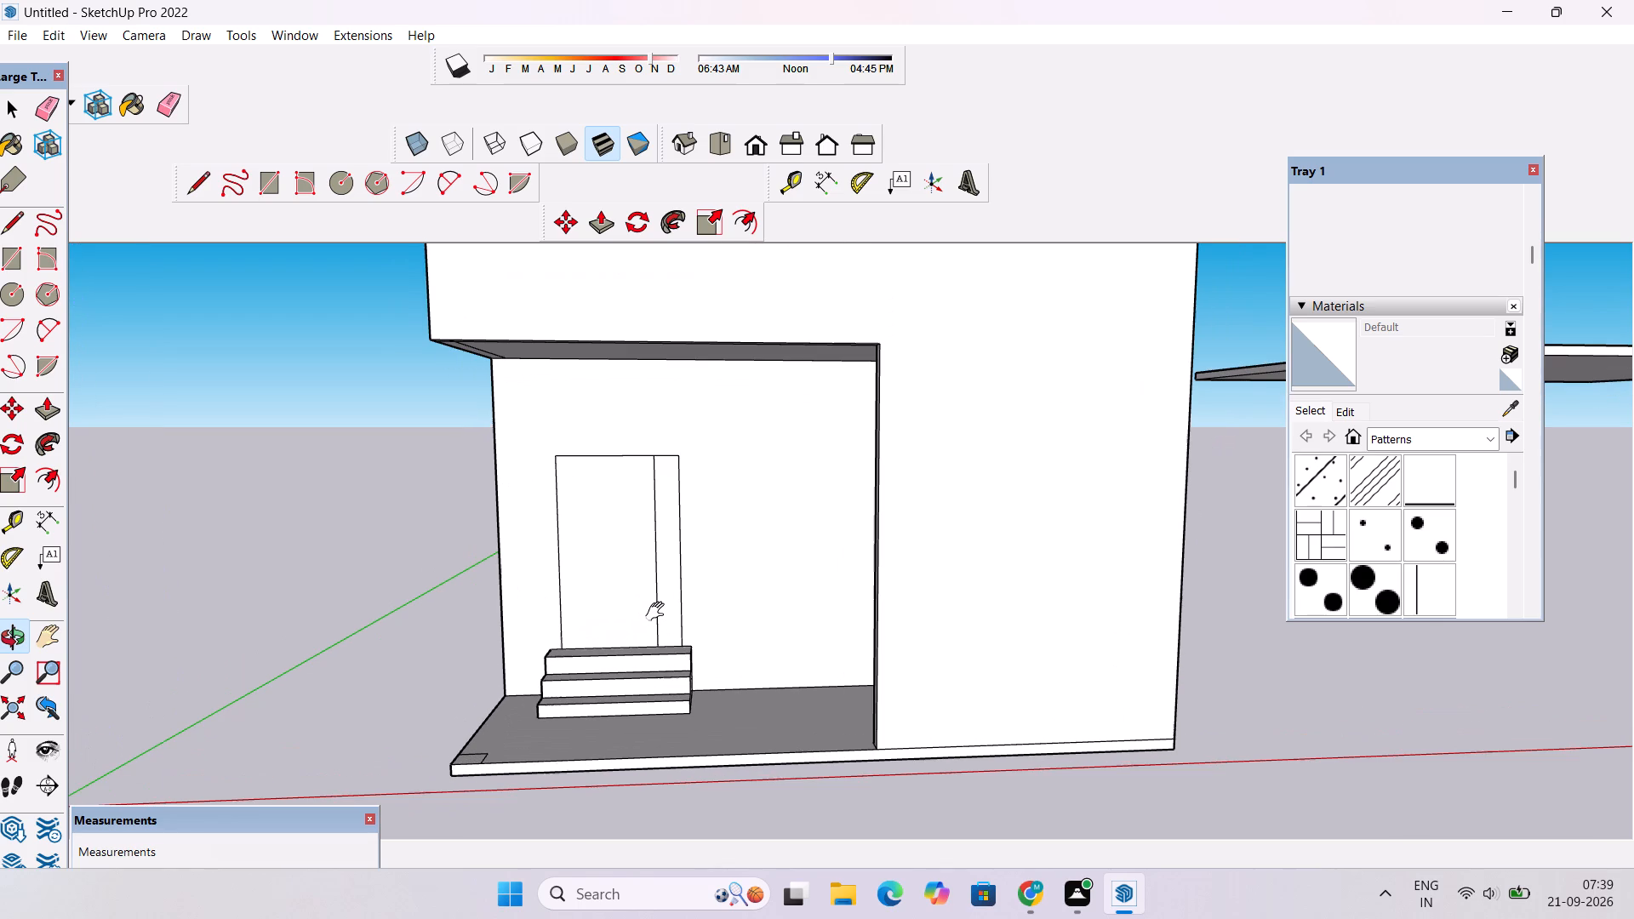
scroll(659, 612, "up", 1)
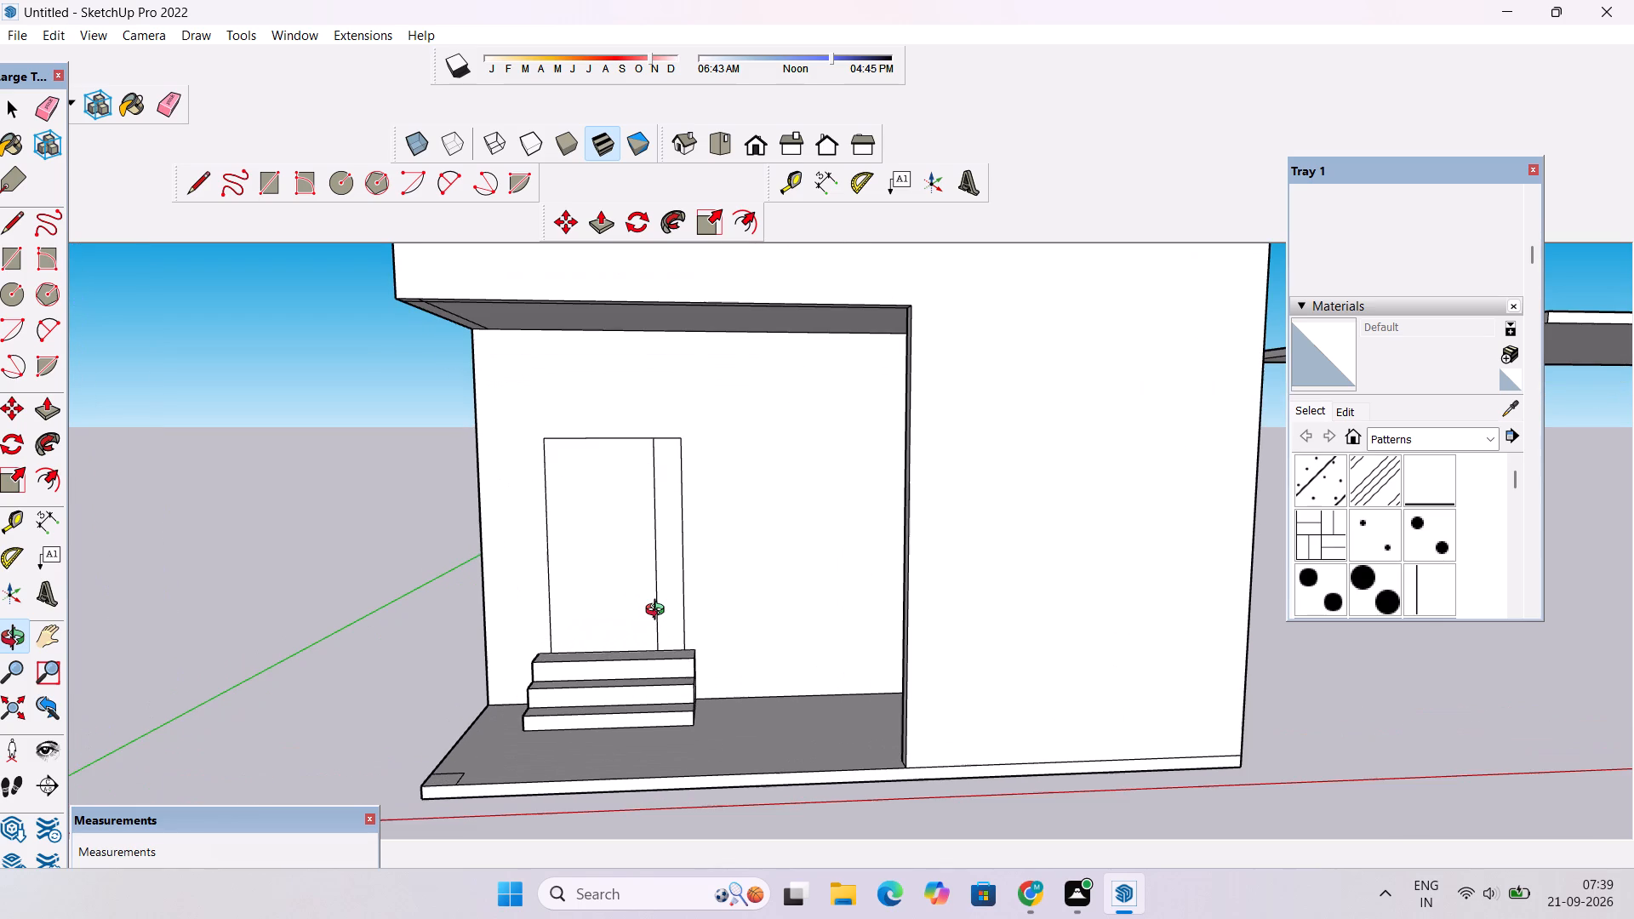
scroll(659, 612, "up", 1)
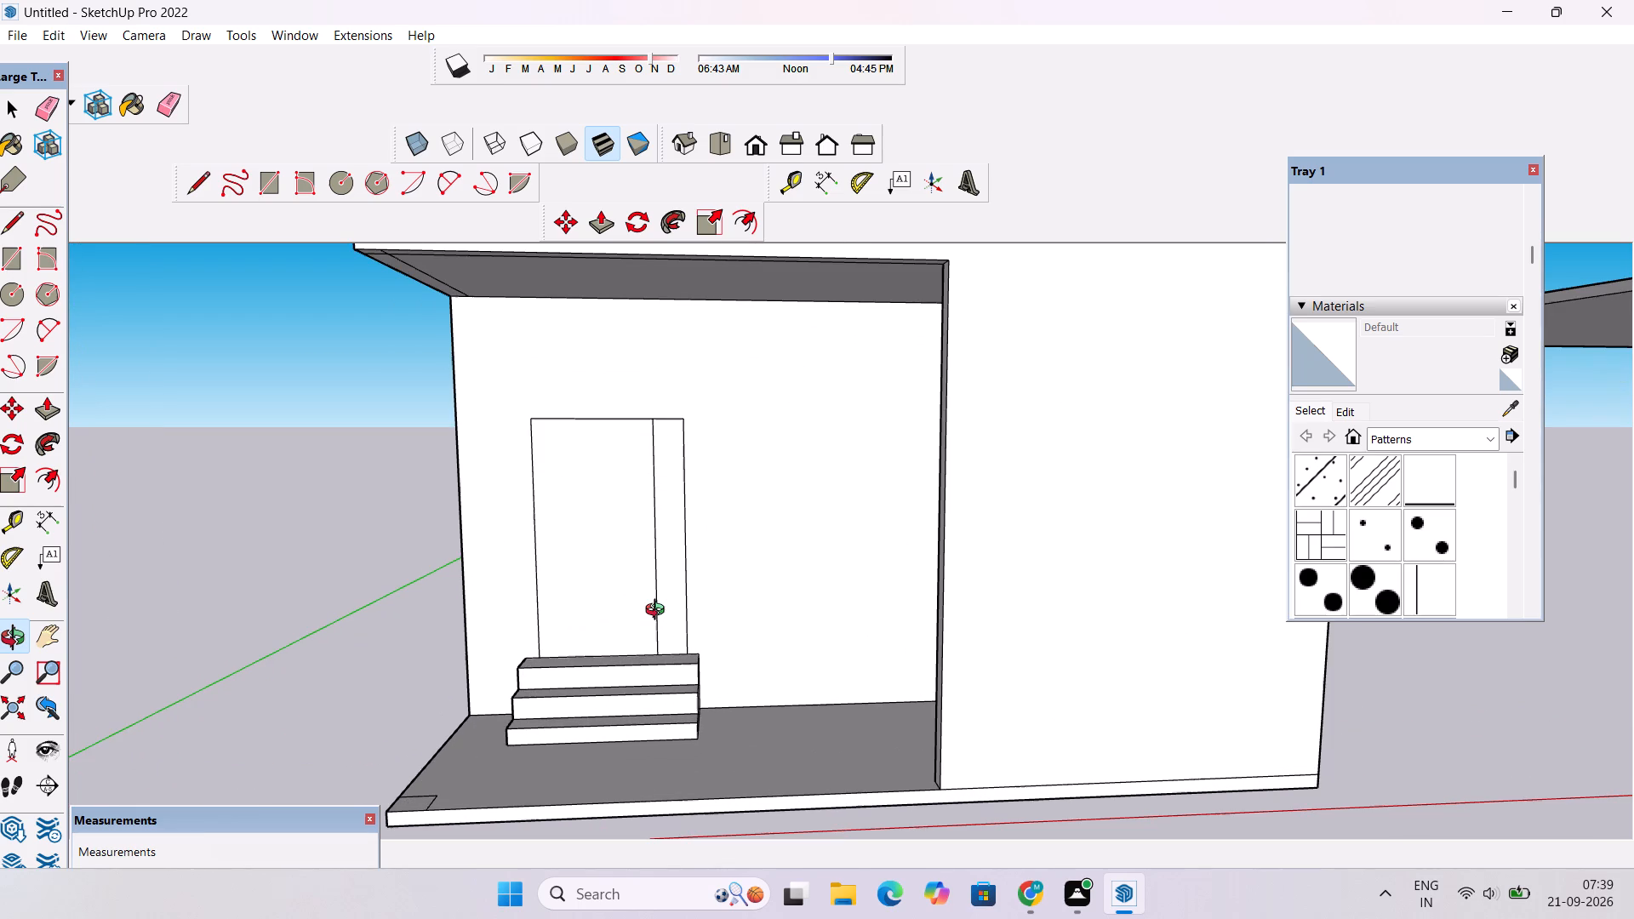
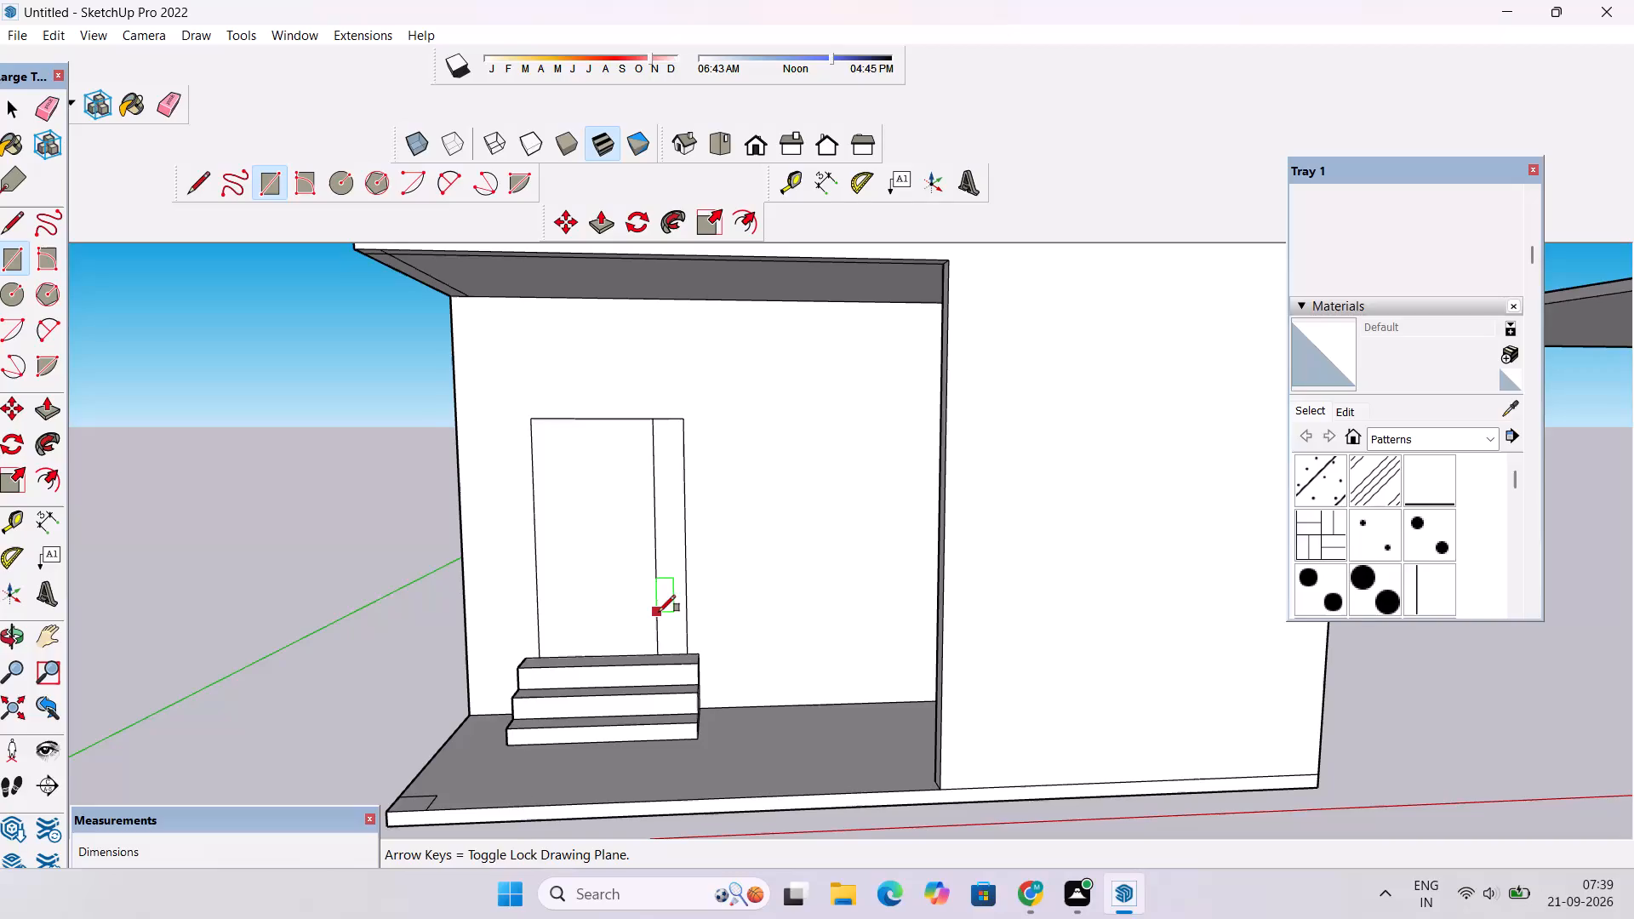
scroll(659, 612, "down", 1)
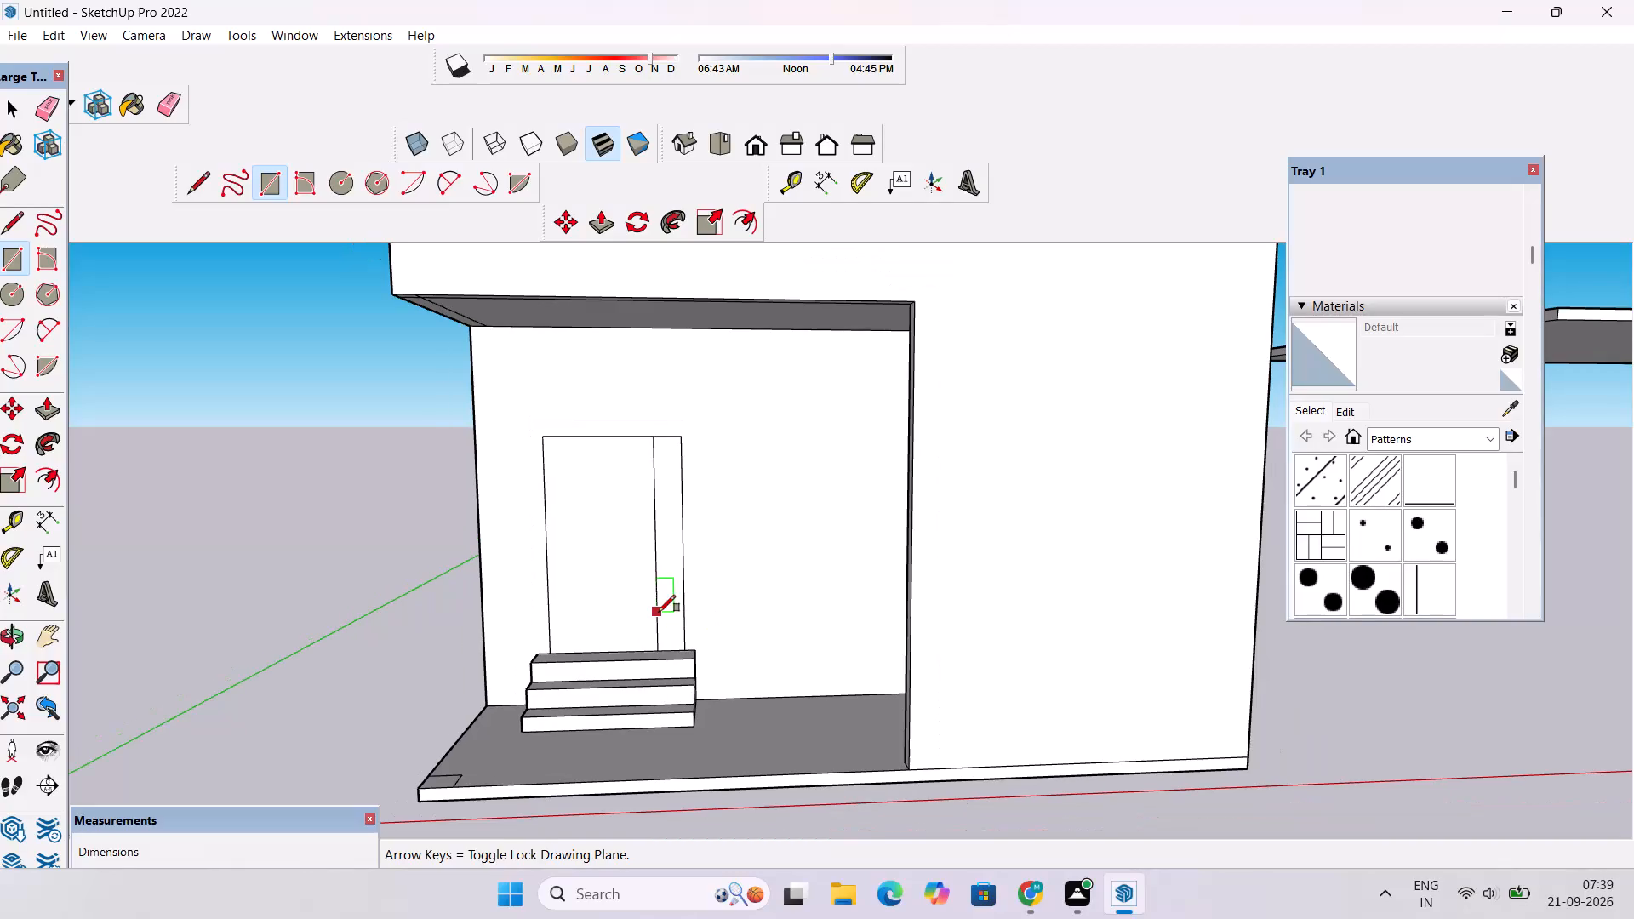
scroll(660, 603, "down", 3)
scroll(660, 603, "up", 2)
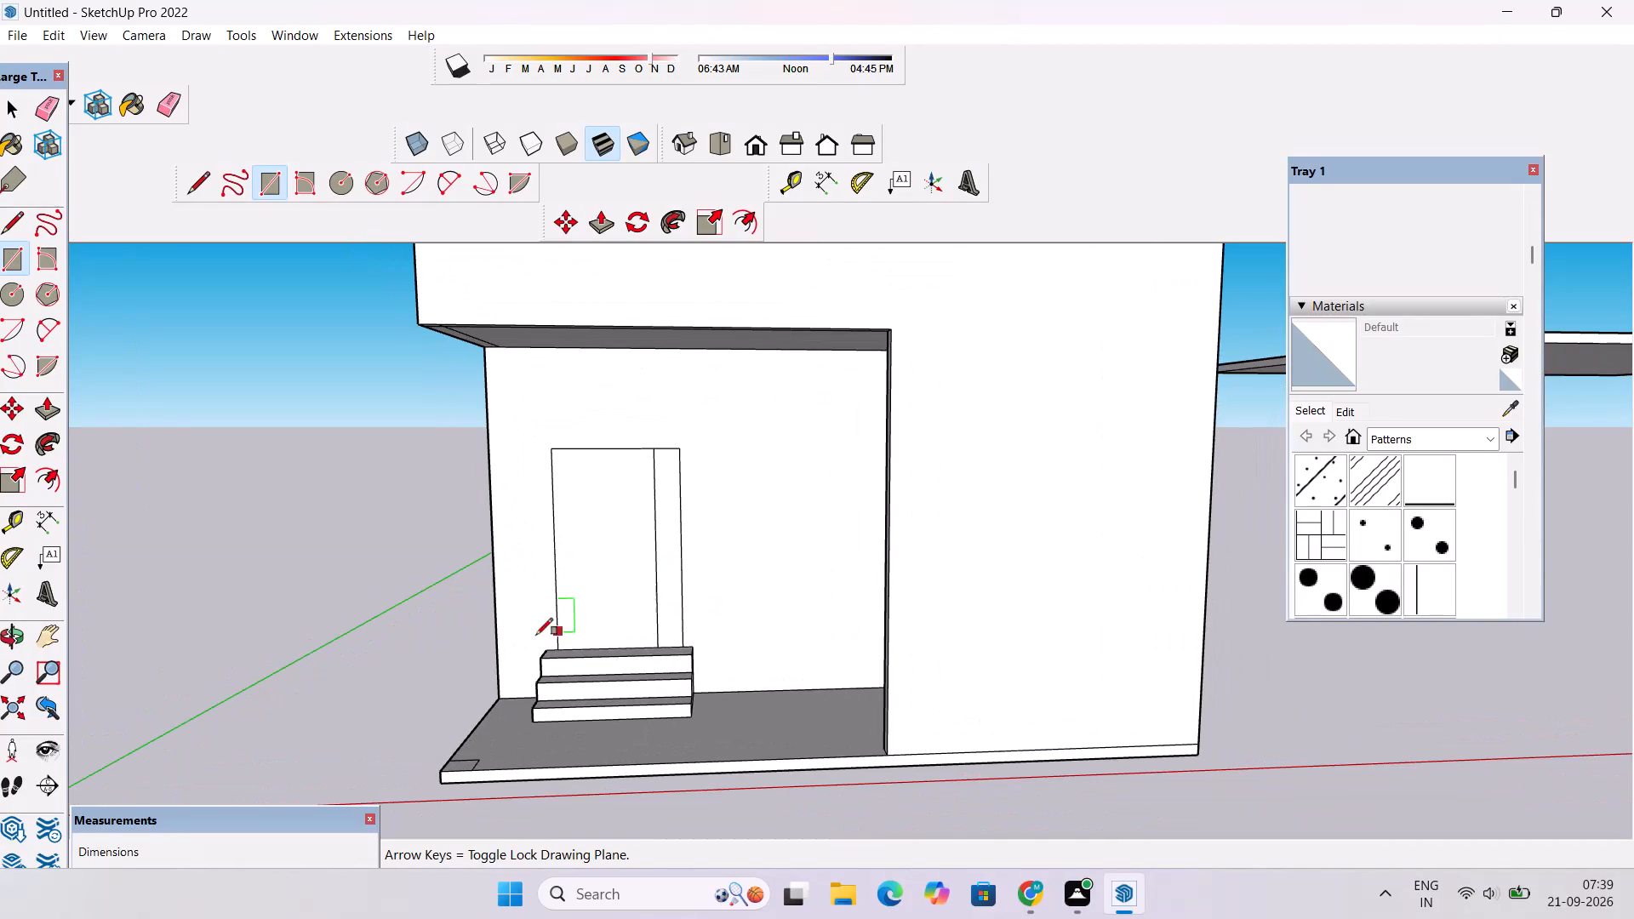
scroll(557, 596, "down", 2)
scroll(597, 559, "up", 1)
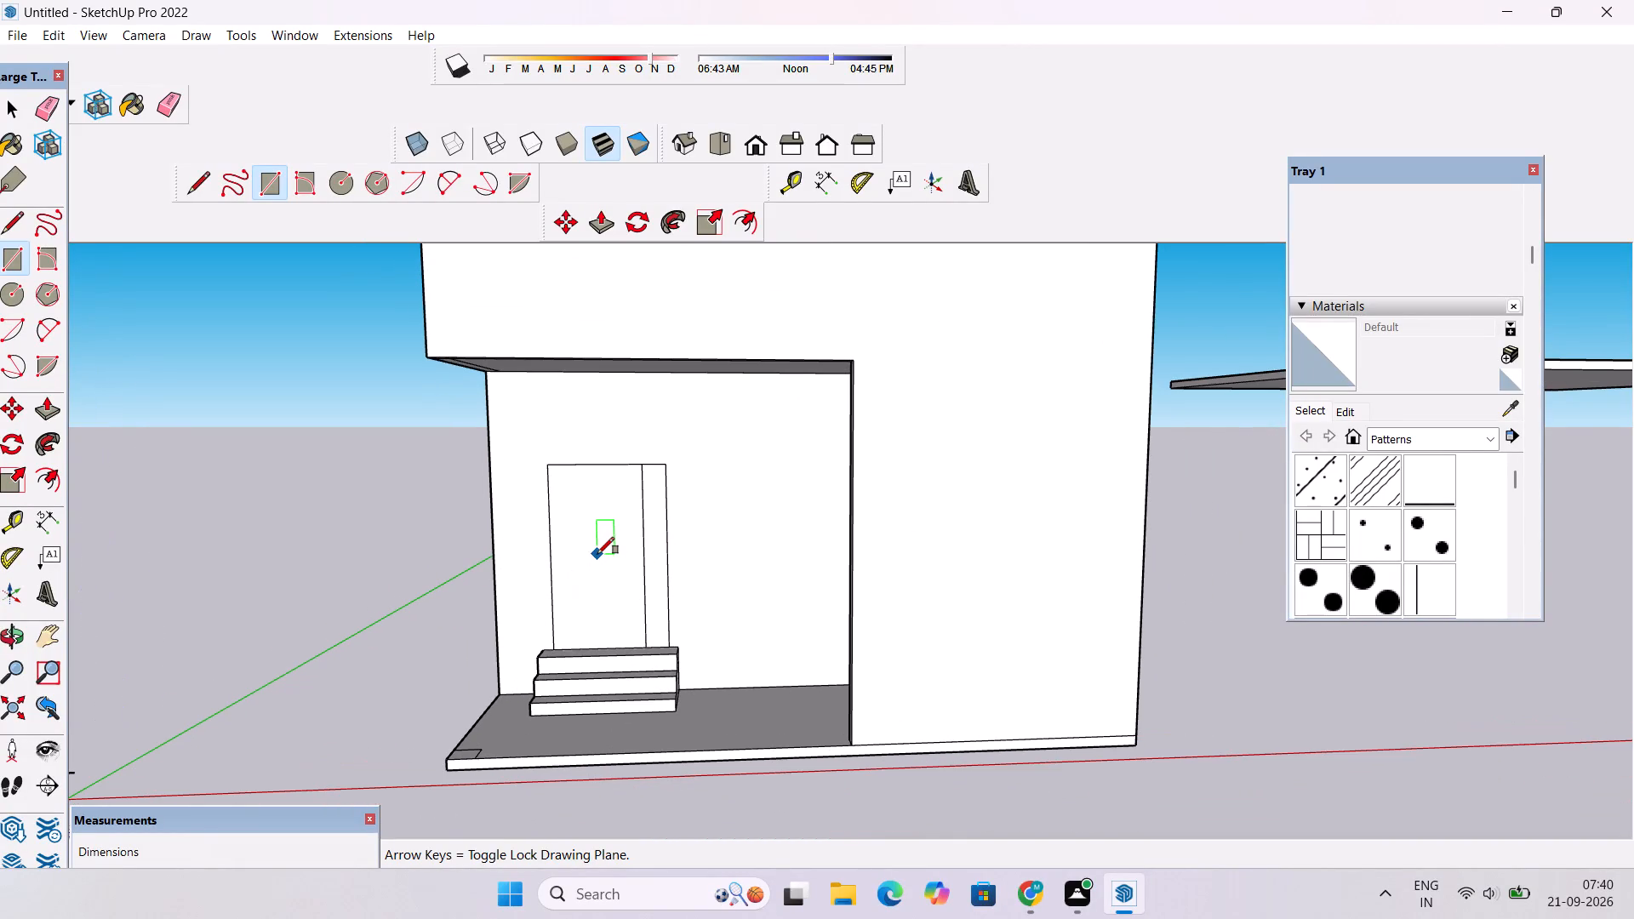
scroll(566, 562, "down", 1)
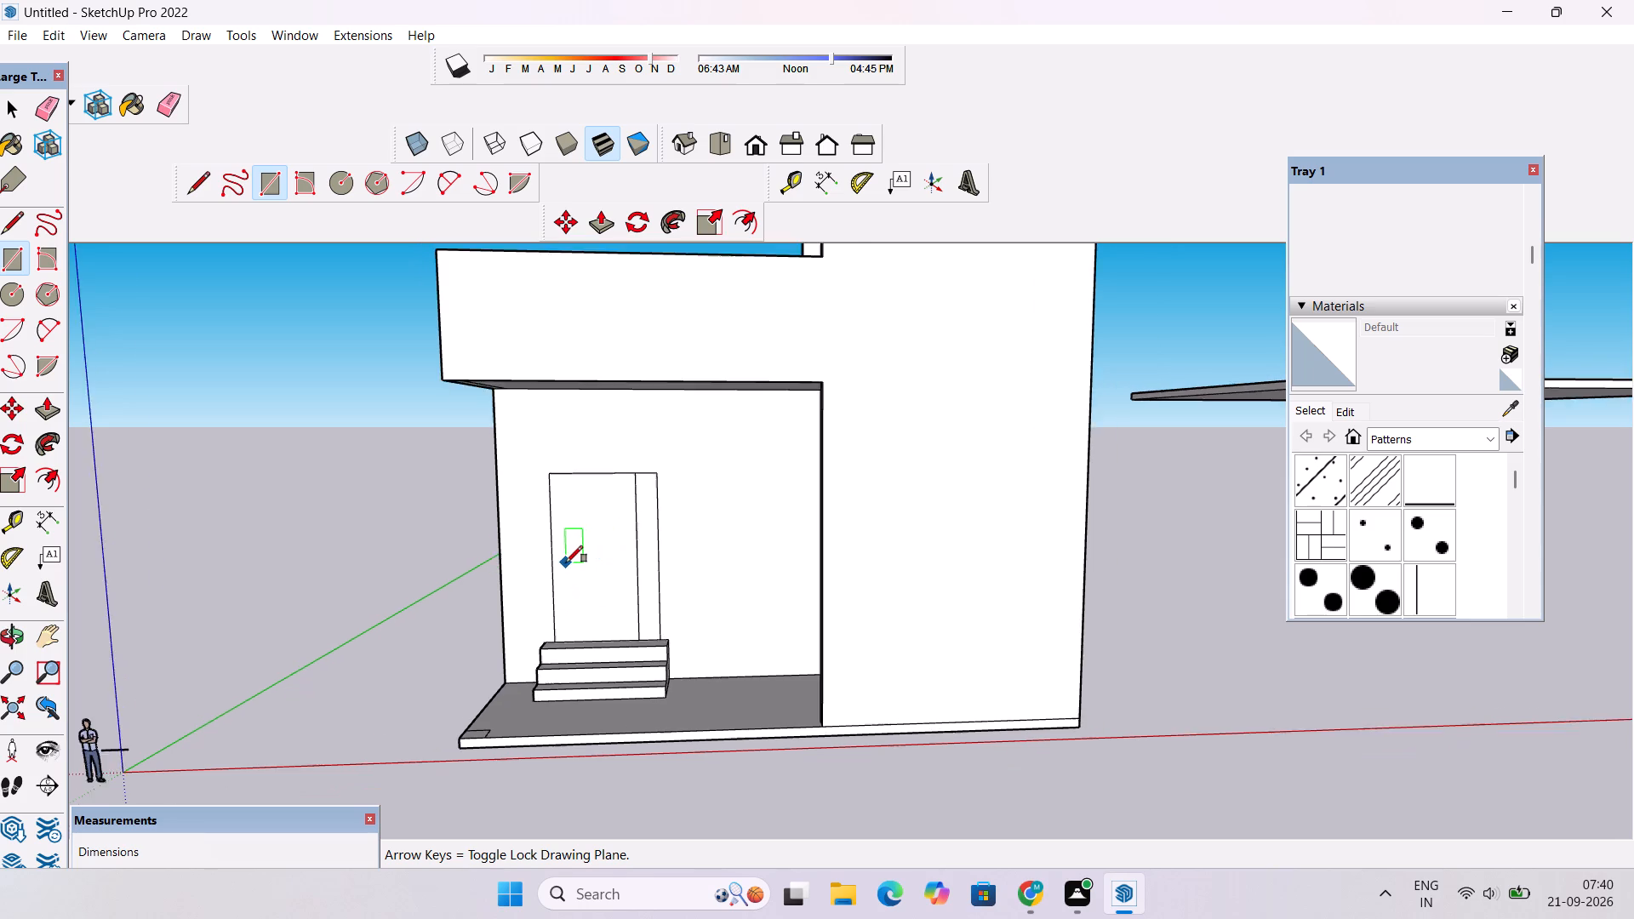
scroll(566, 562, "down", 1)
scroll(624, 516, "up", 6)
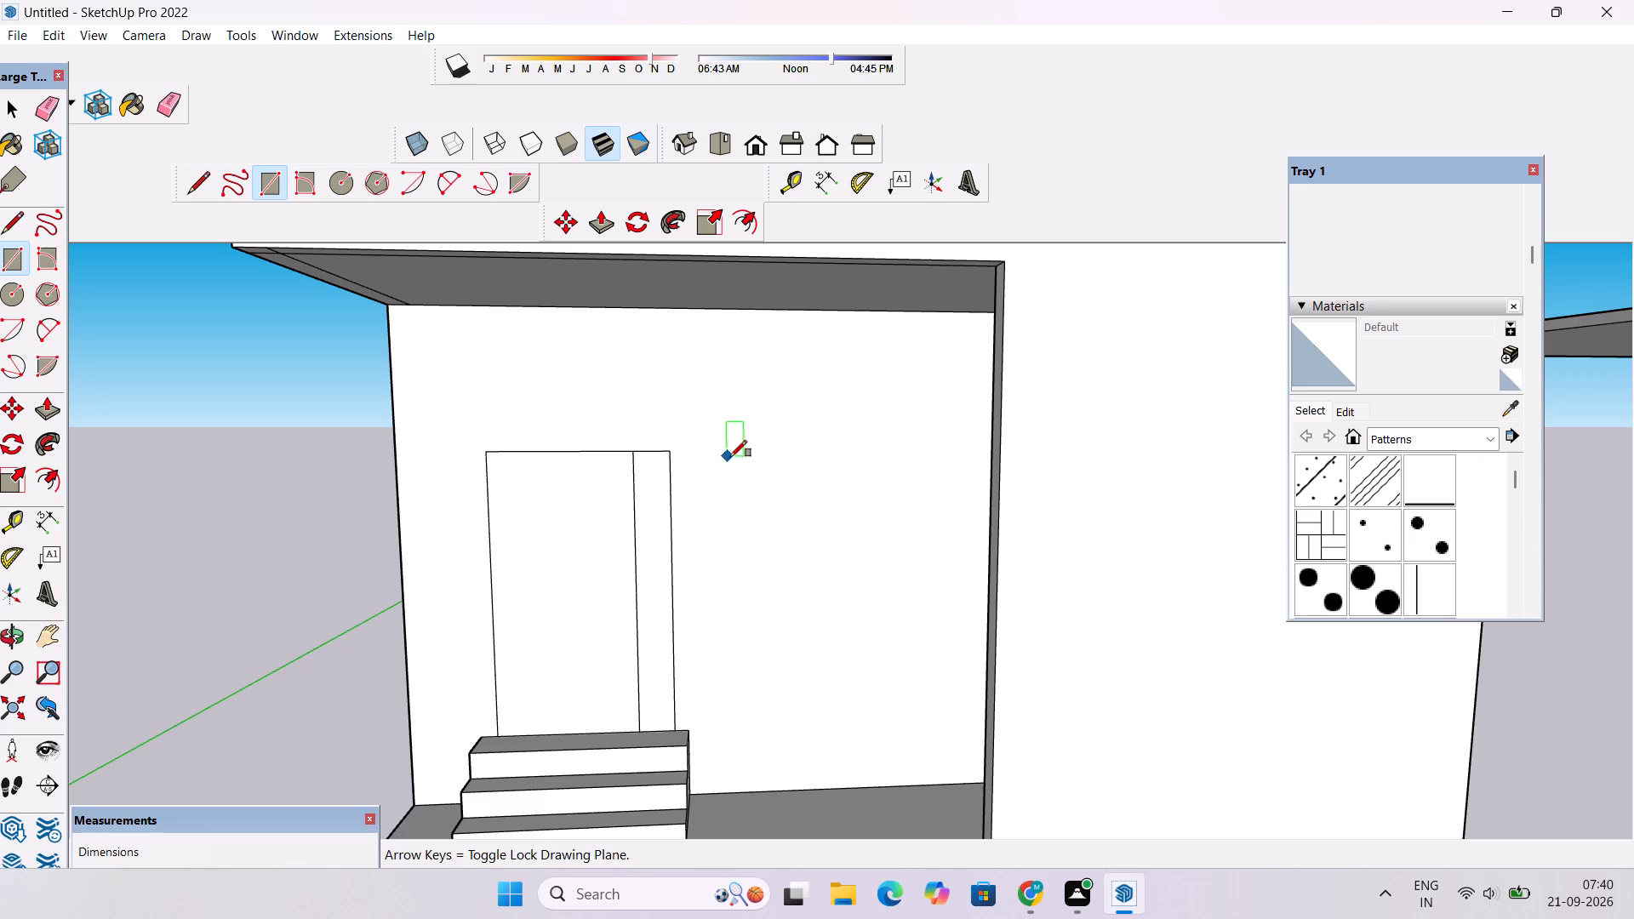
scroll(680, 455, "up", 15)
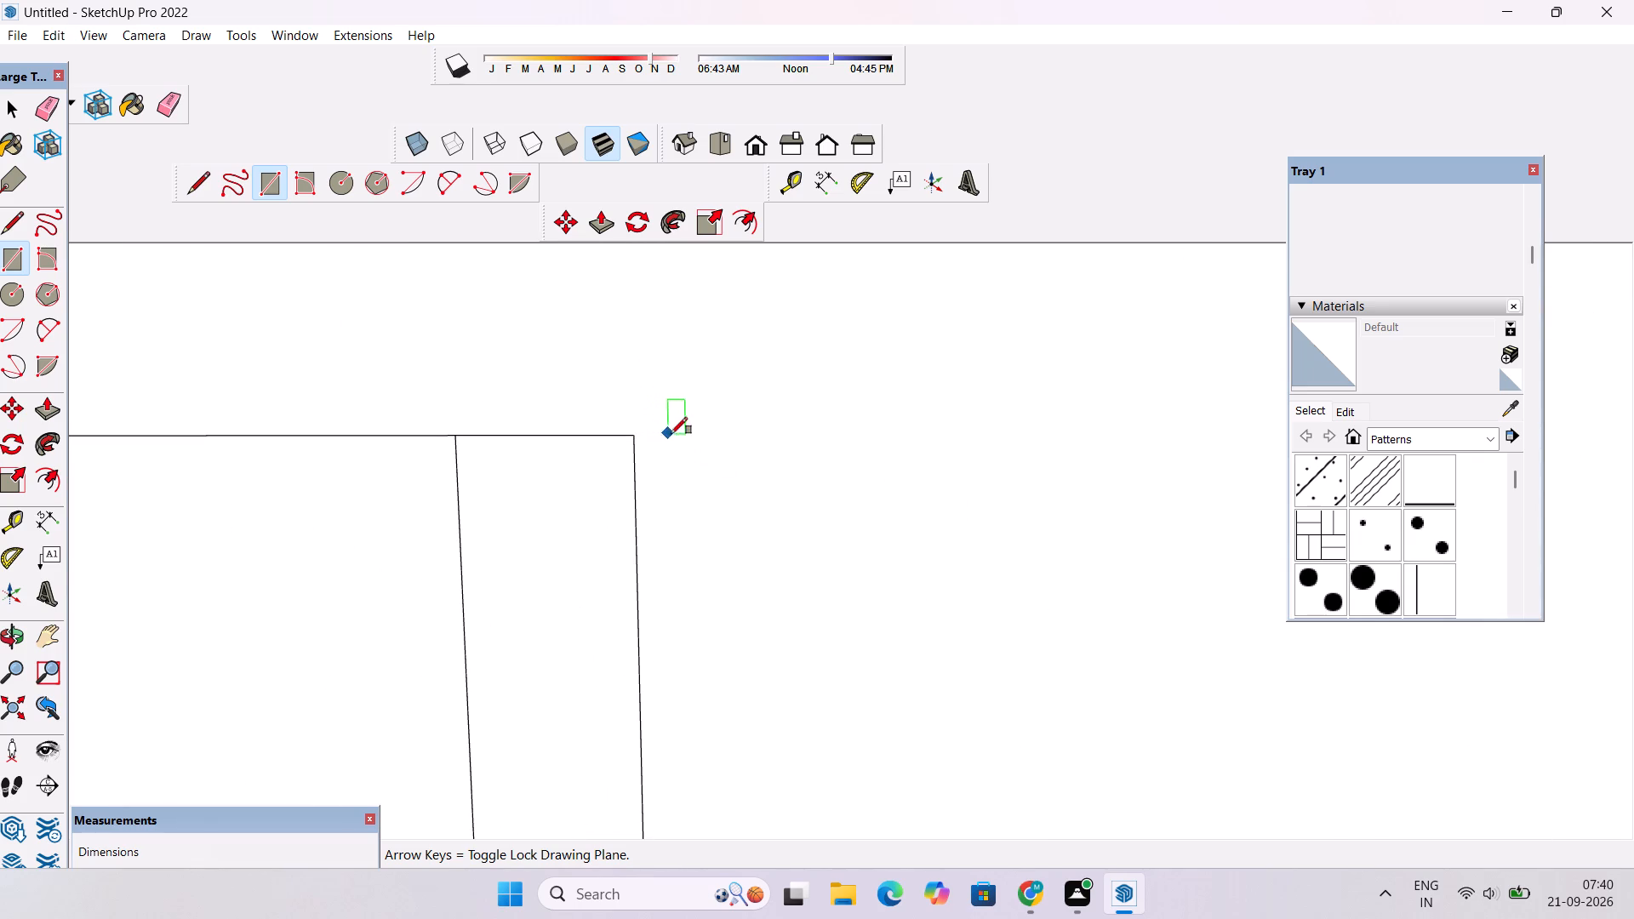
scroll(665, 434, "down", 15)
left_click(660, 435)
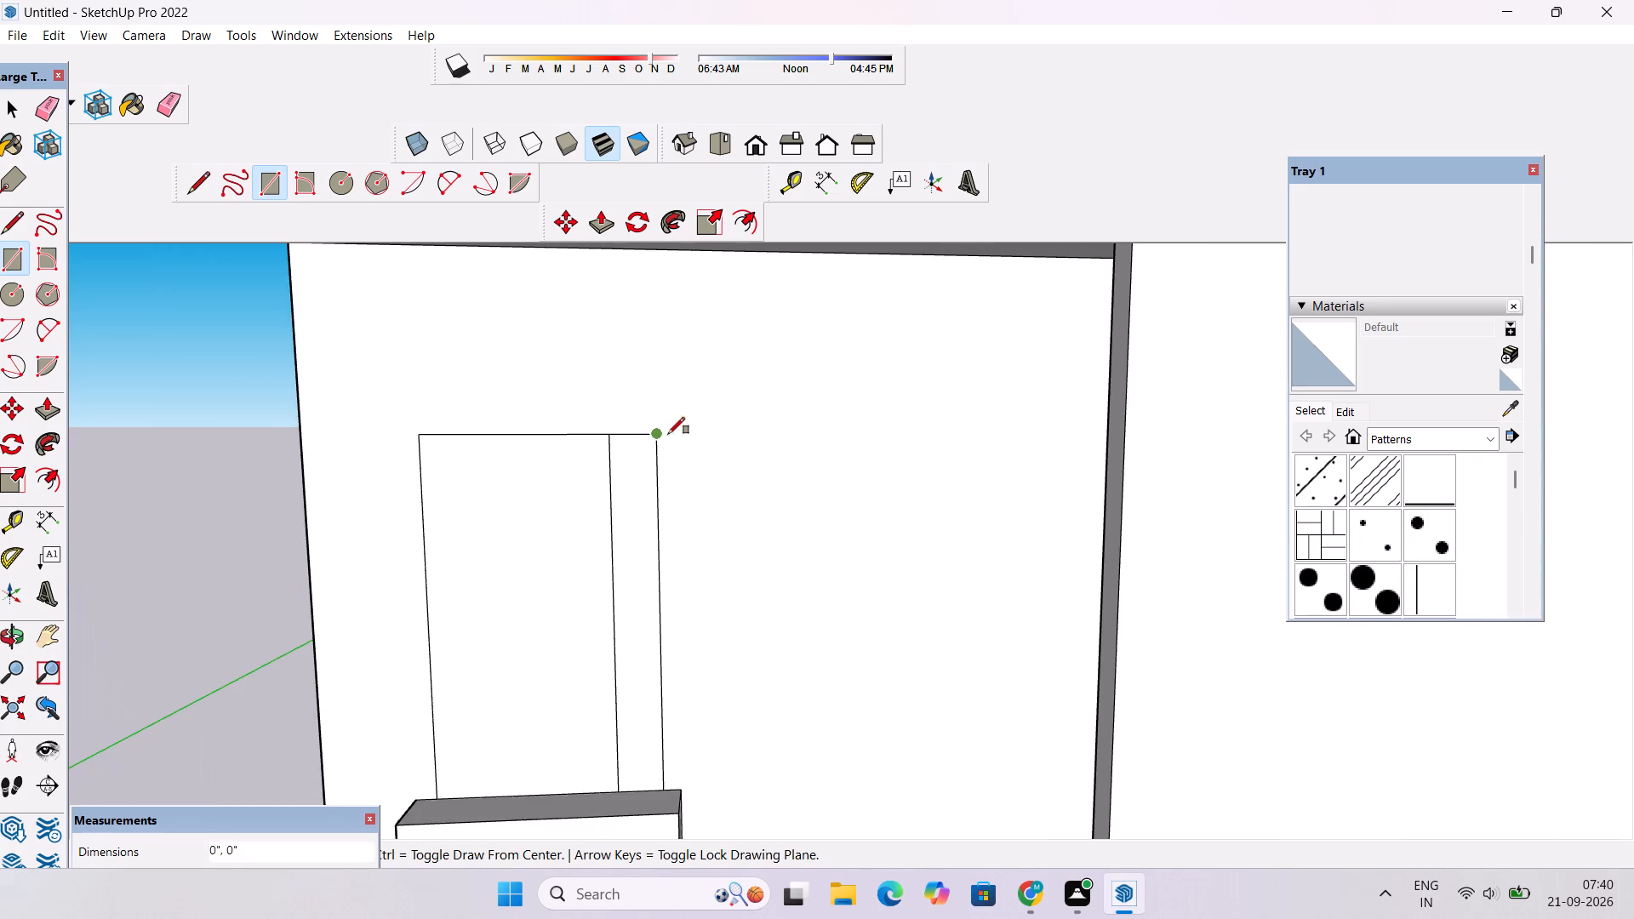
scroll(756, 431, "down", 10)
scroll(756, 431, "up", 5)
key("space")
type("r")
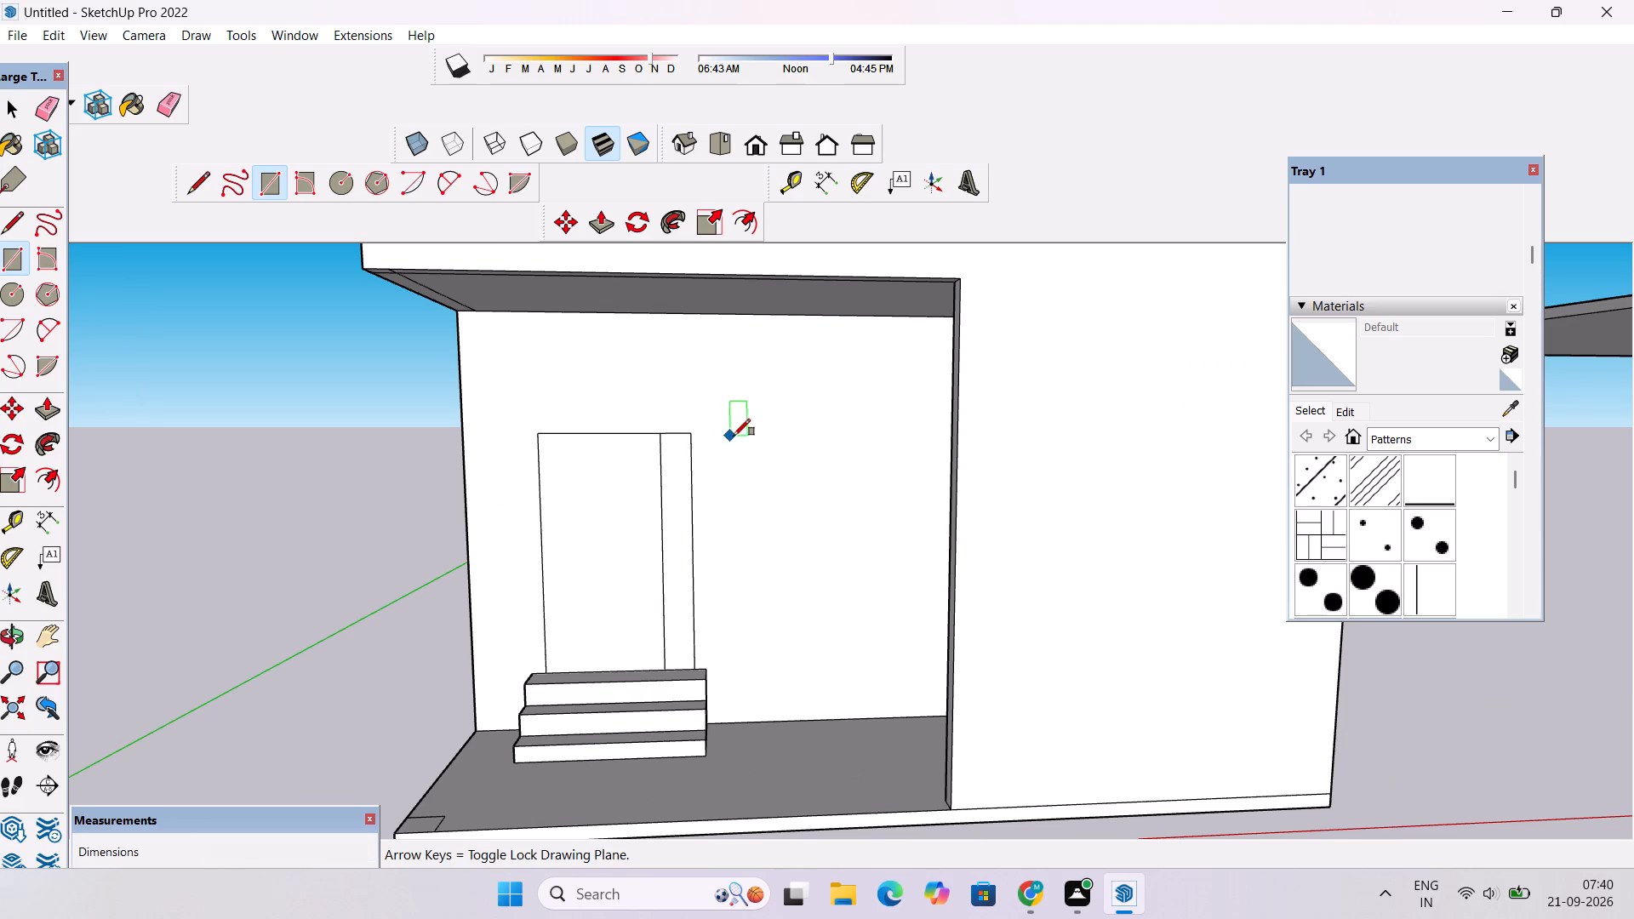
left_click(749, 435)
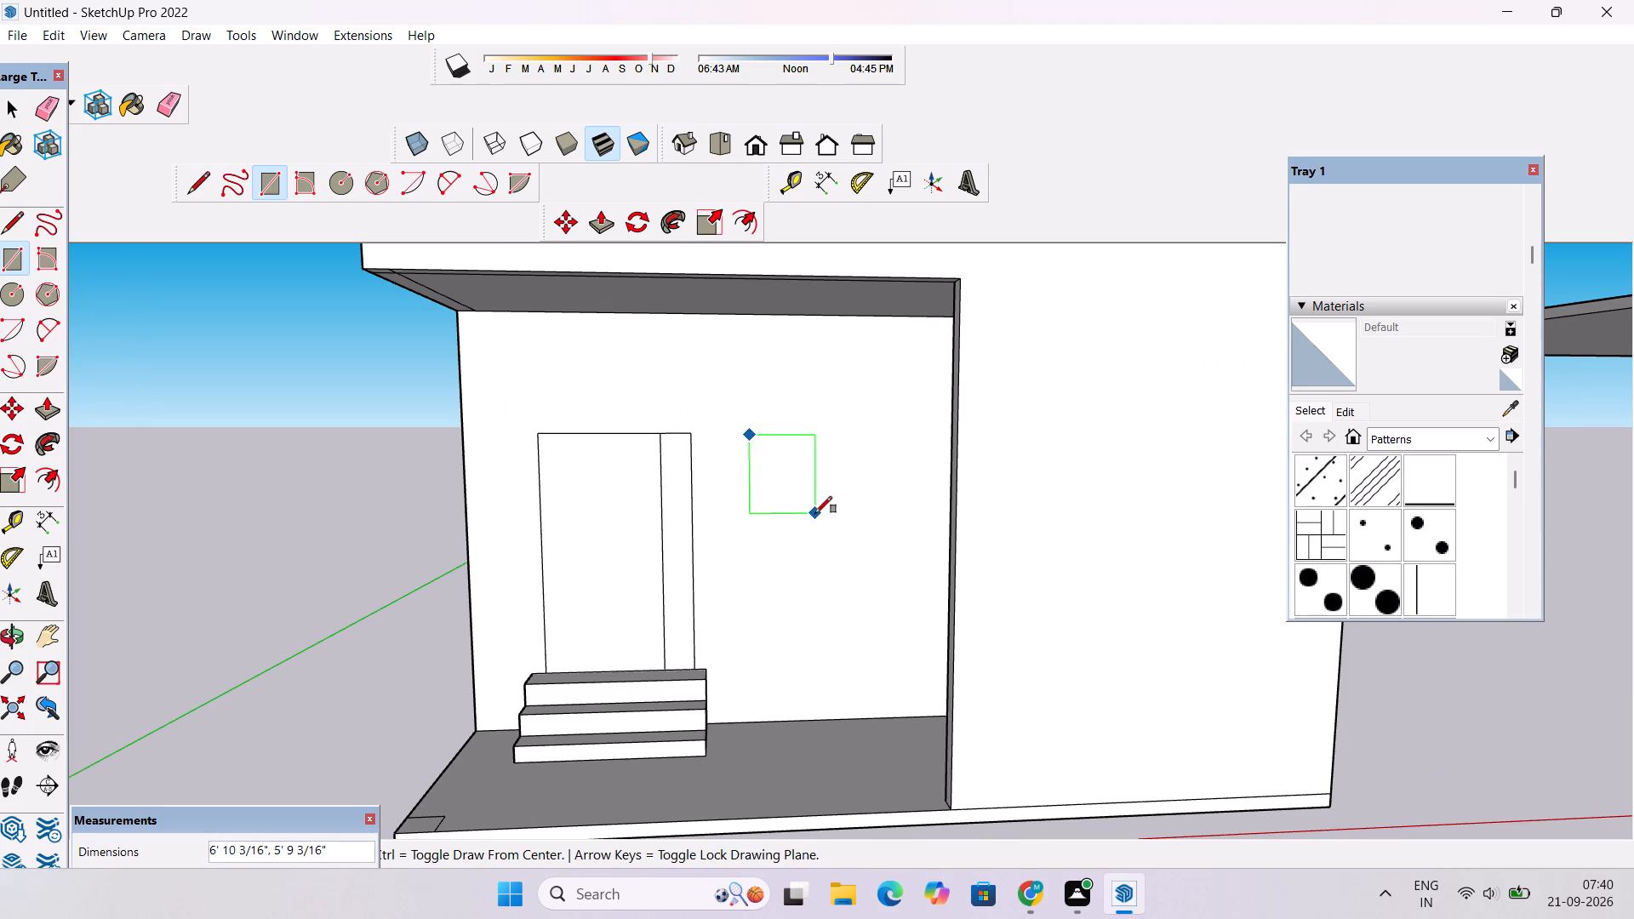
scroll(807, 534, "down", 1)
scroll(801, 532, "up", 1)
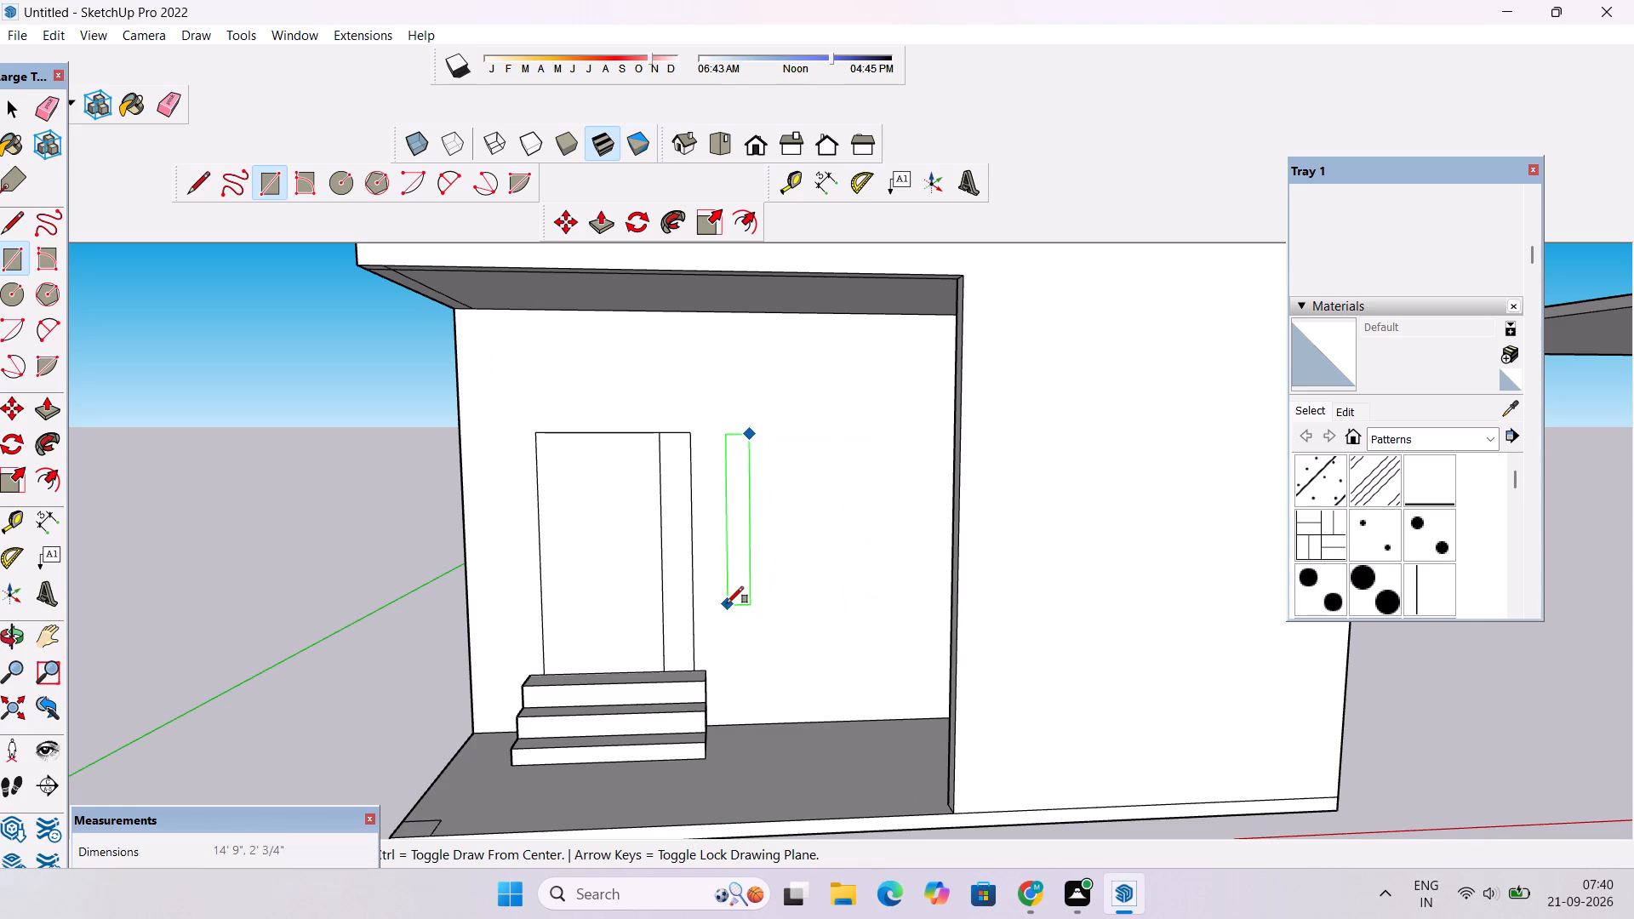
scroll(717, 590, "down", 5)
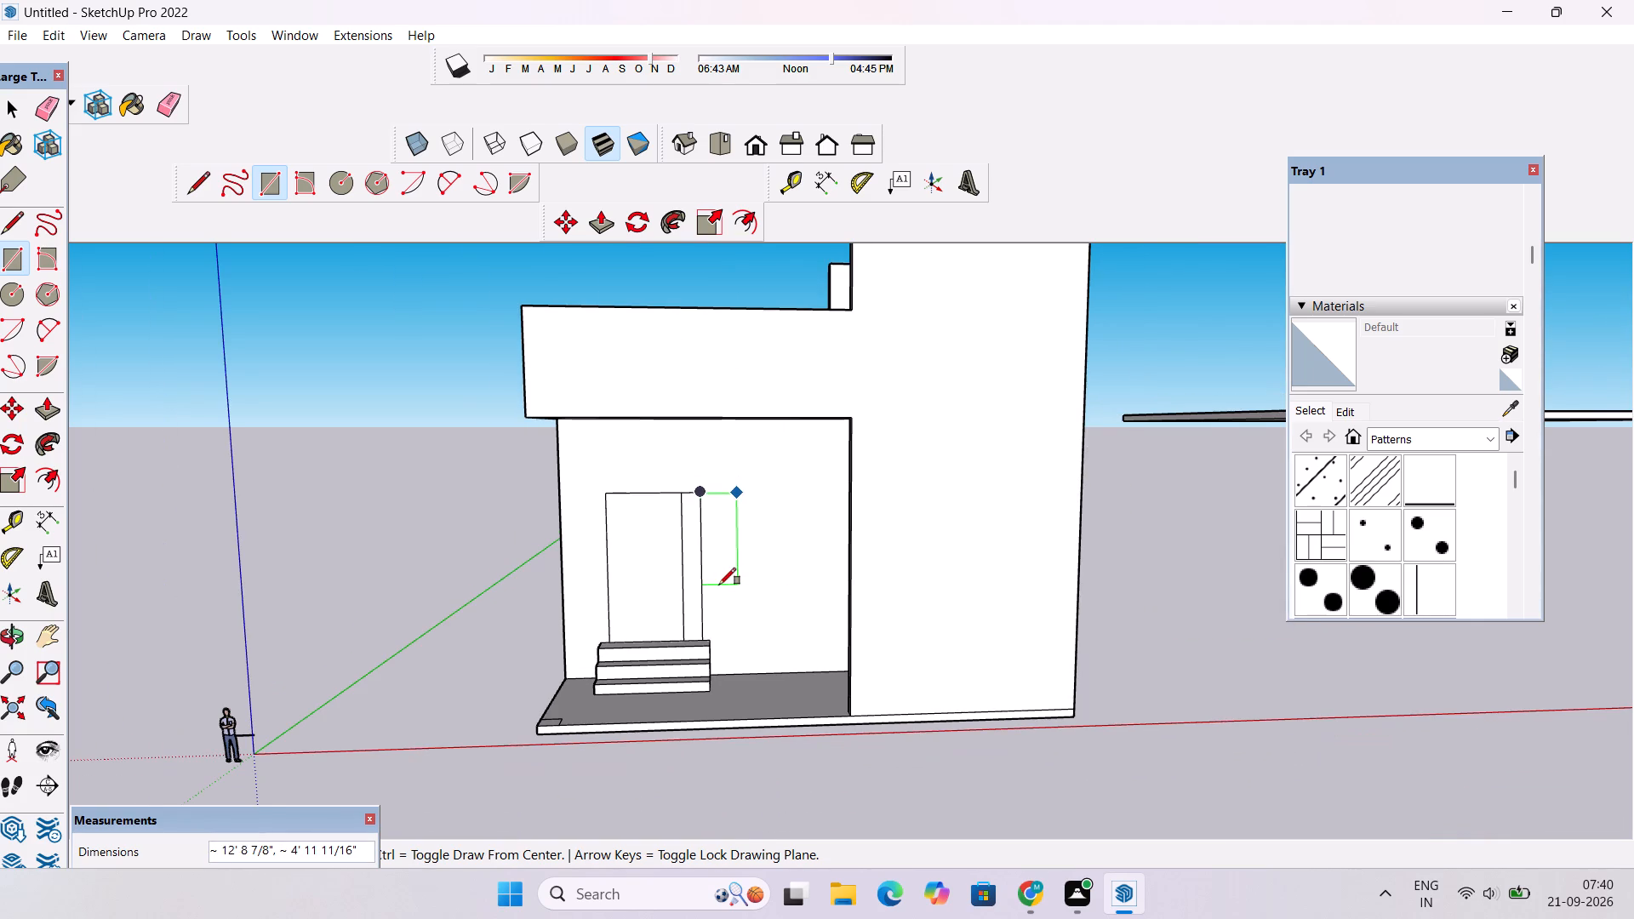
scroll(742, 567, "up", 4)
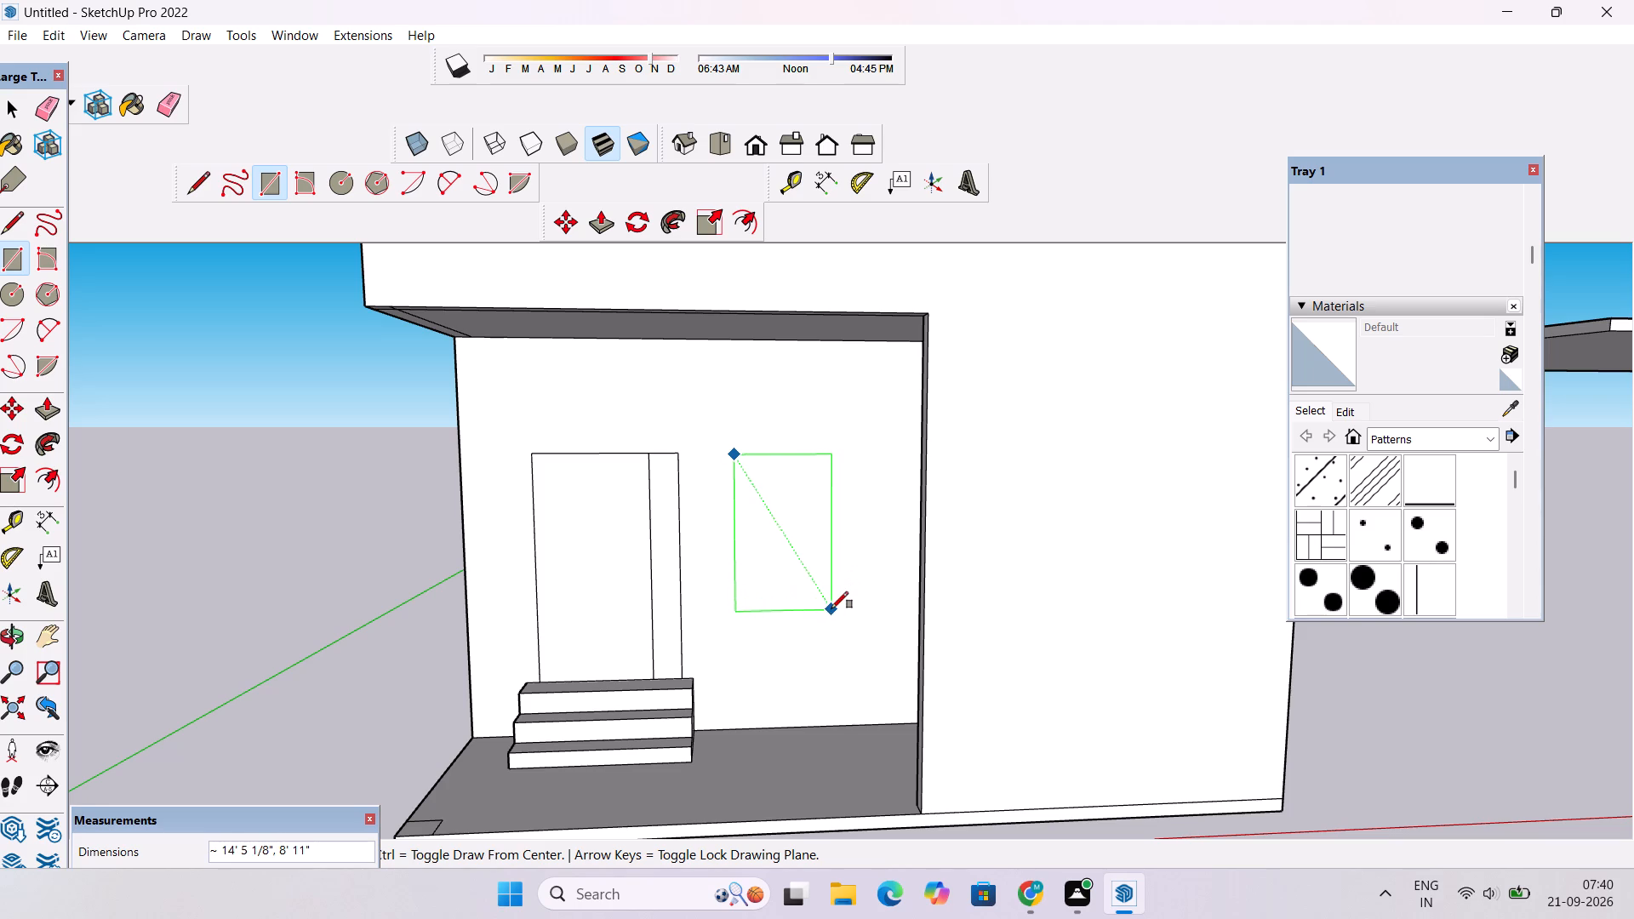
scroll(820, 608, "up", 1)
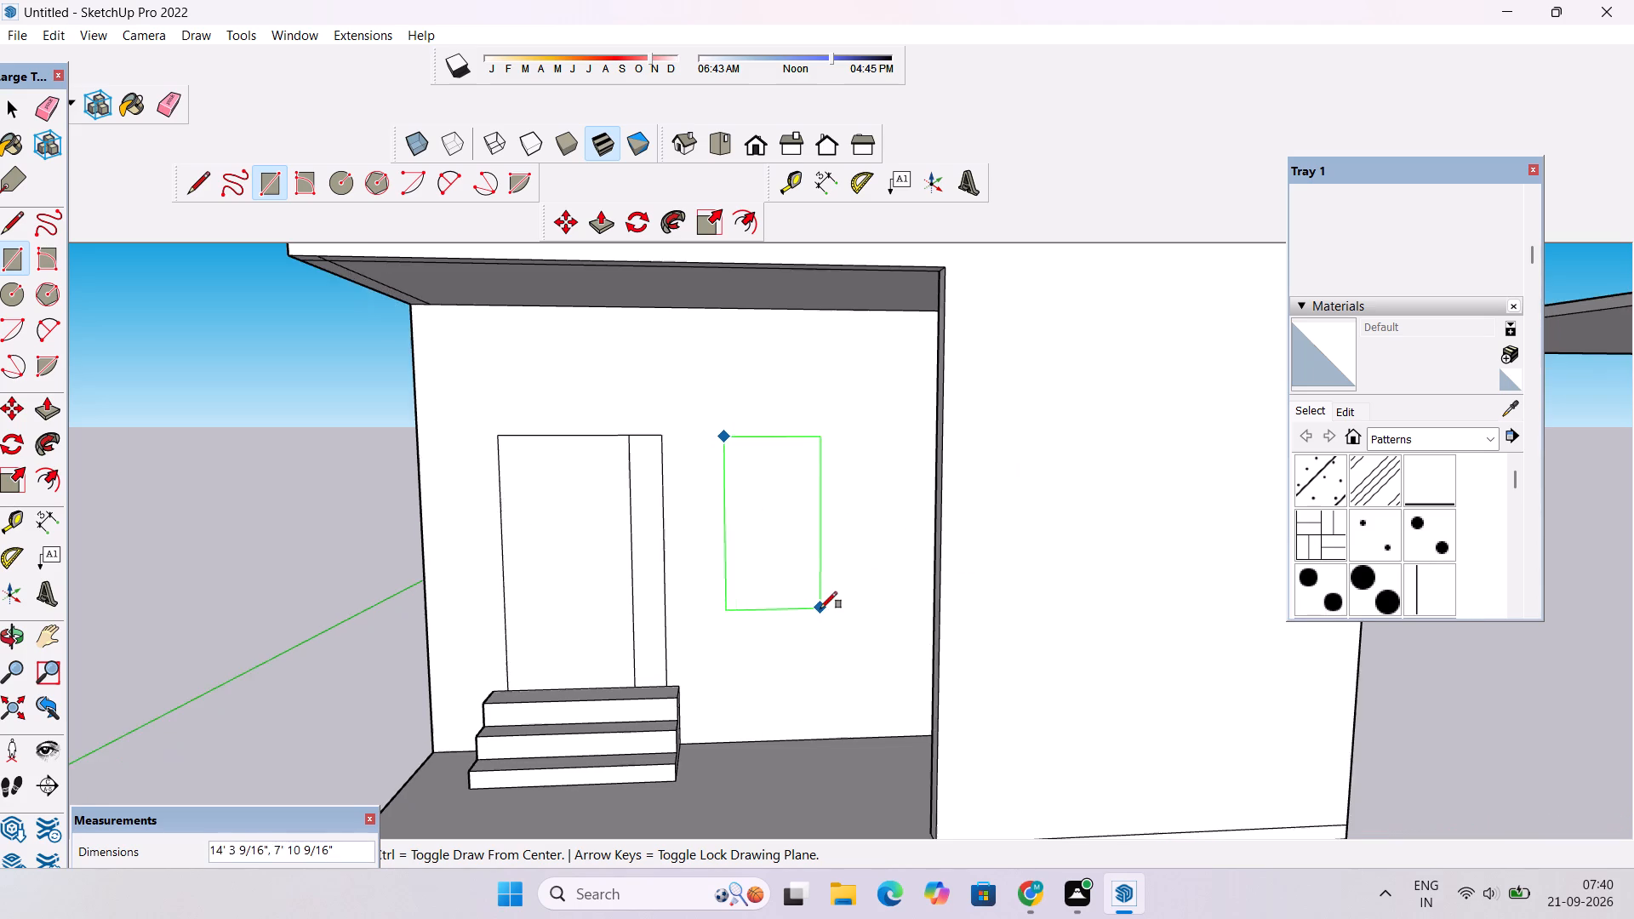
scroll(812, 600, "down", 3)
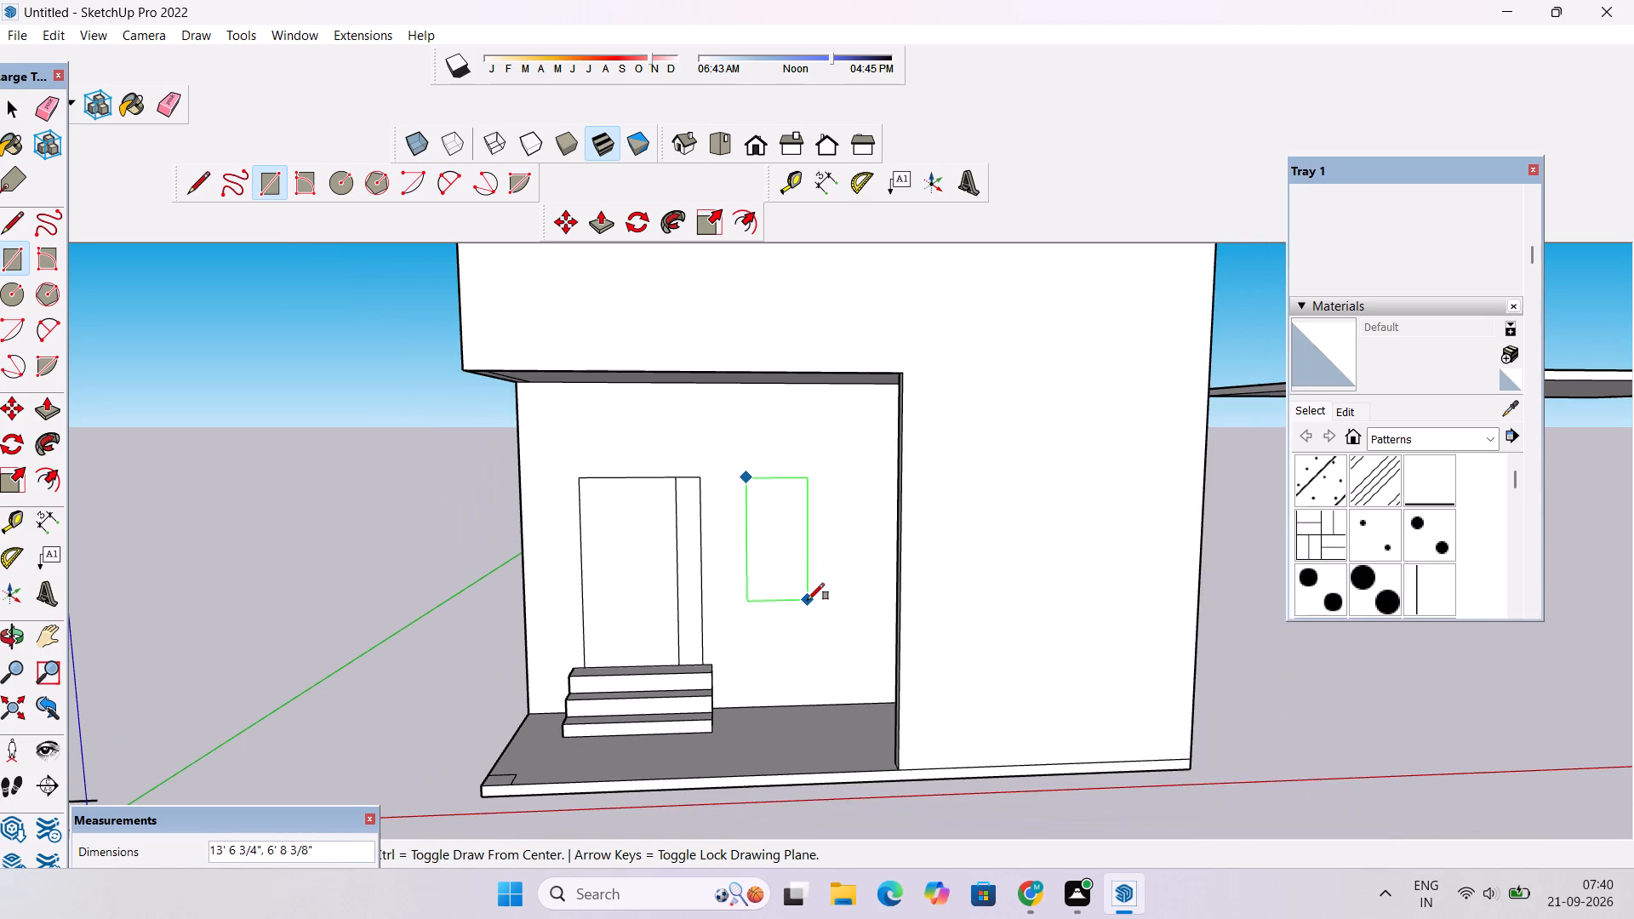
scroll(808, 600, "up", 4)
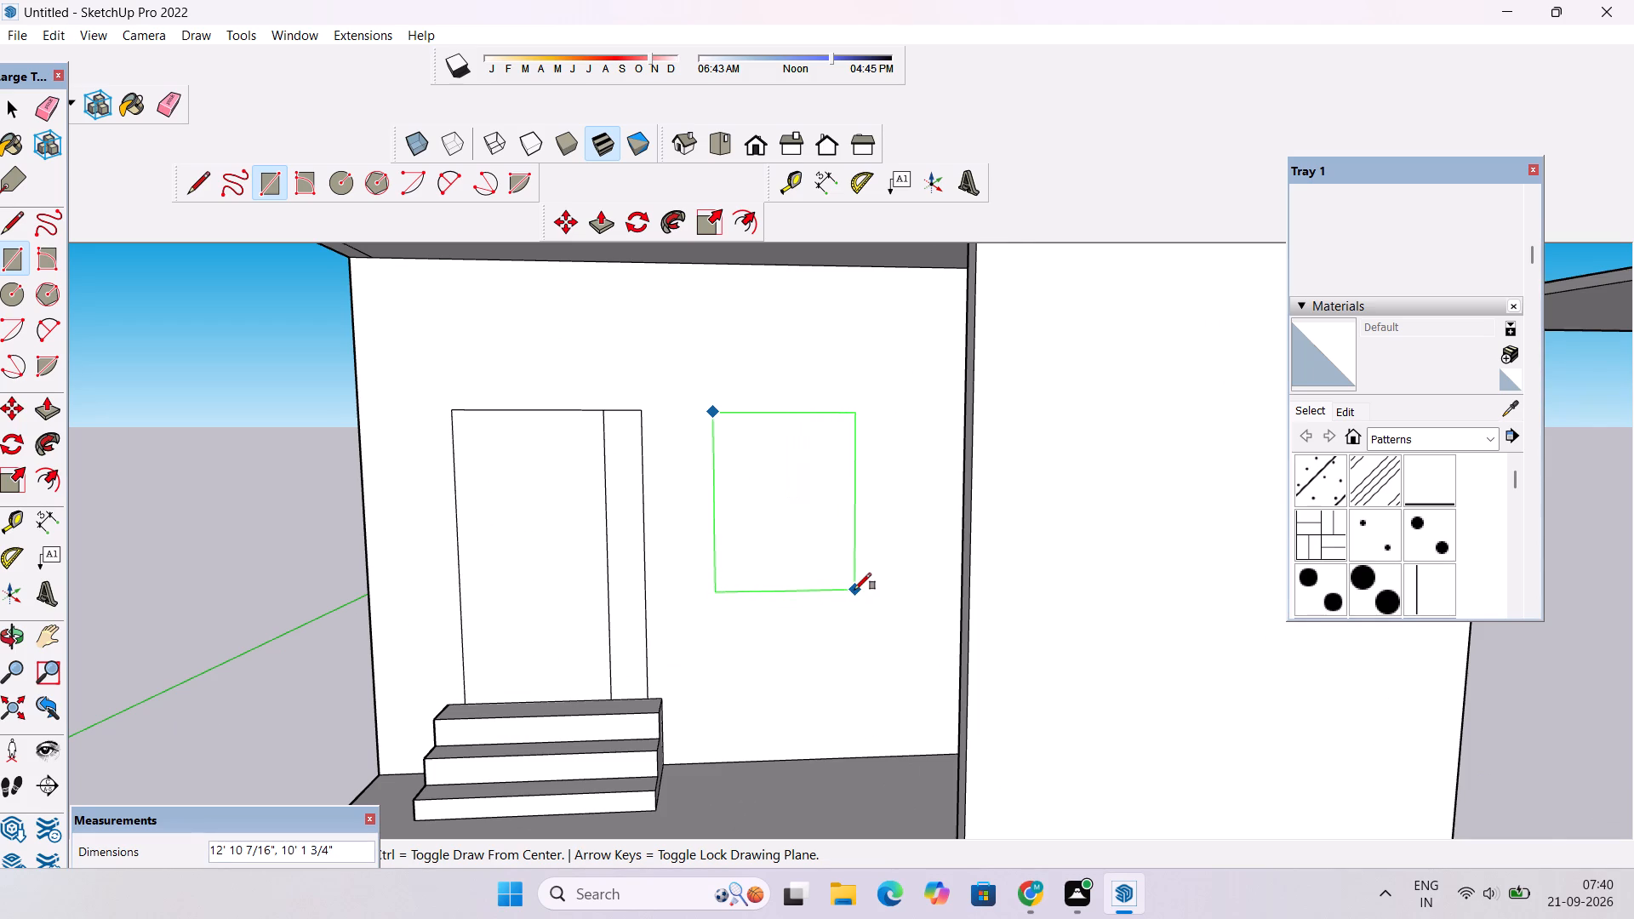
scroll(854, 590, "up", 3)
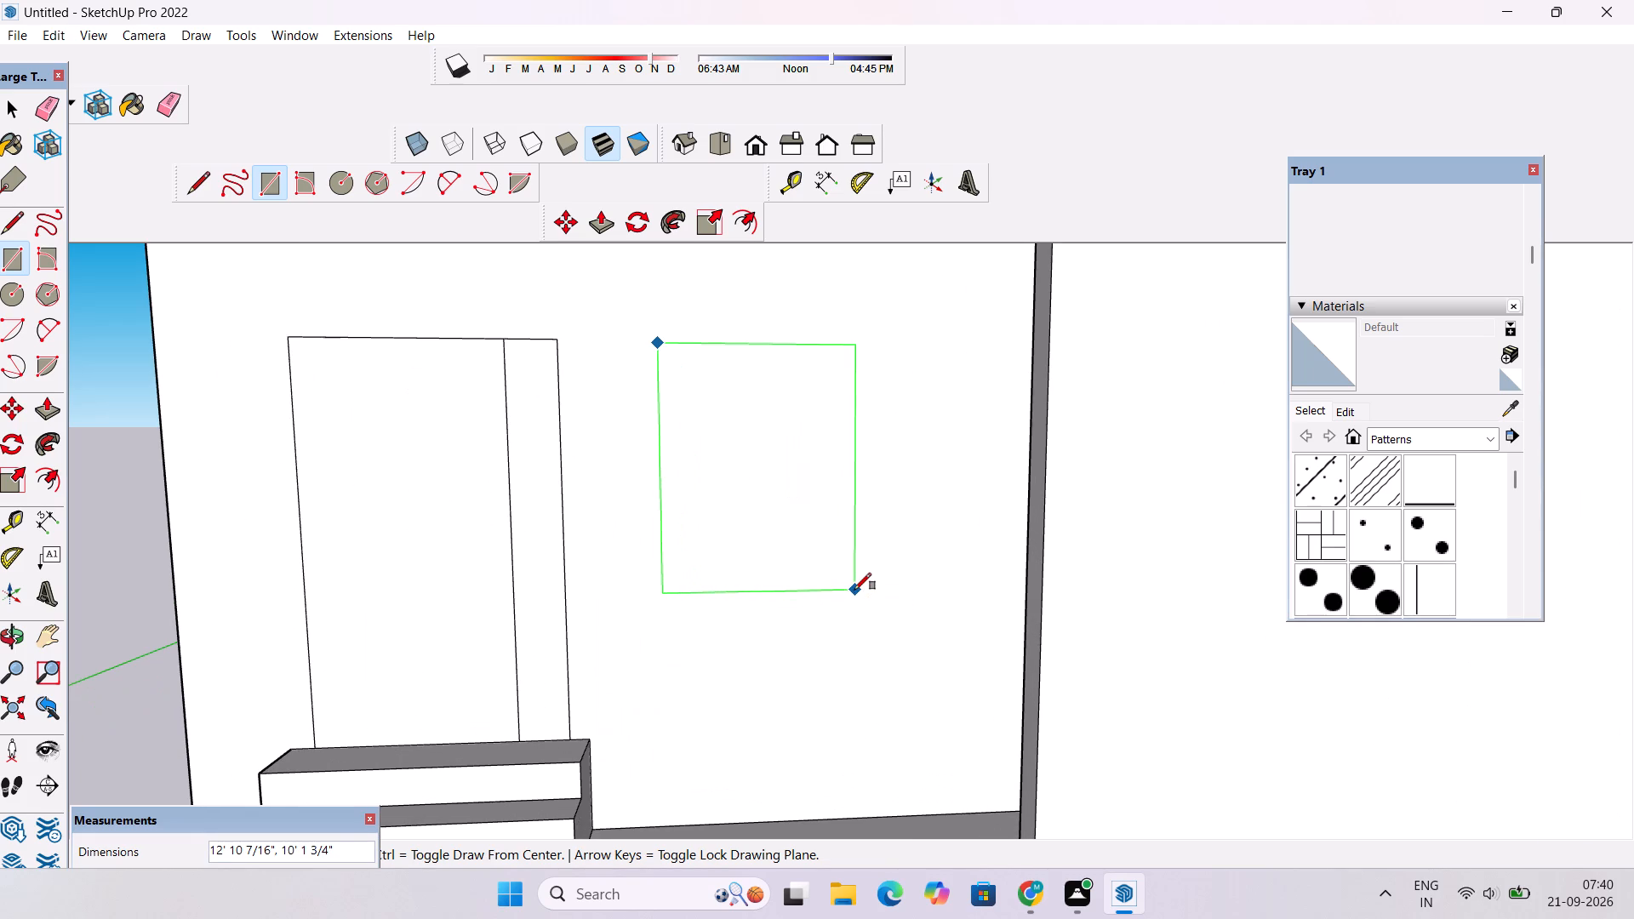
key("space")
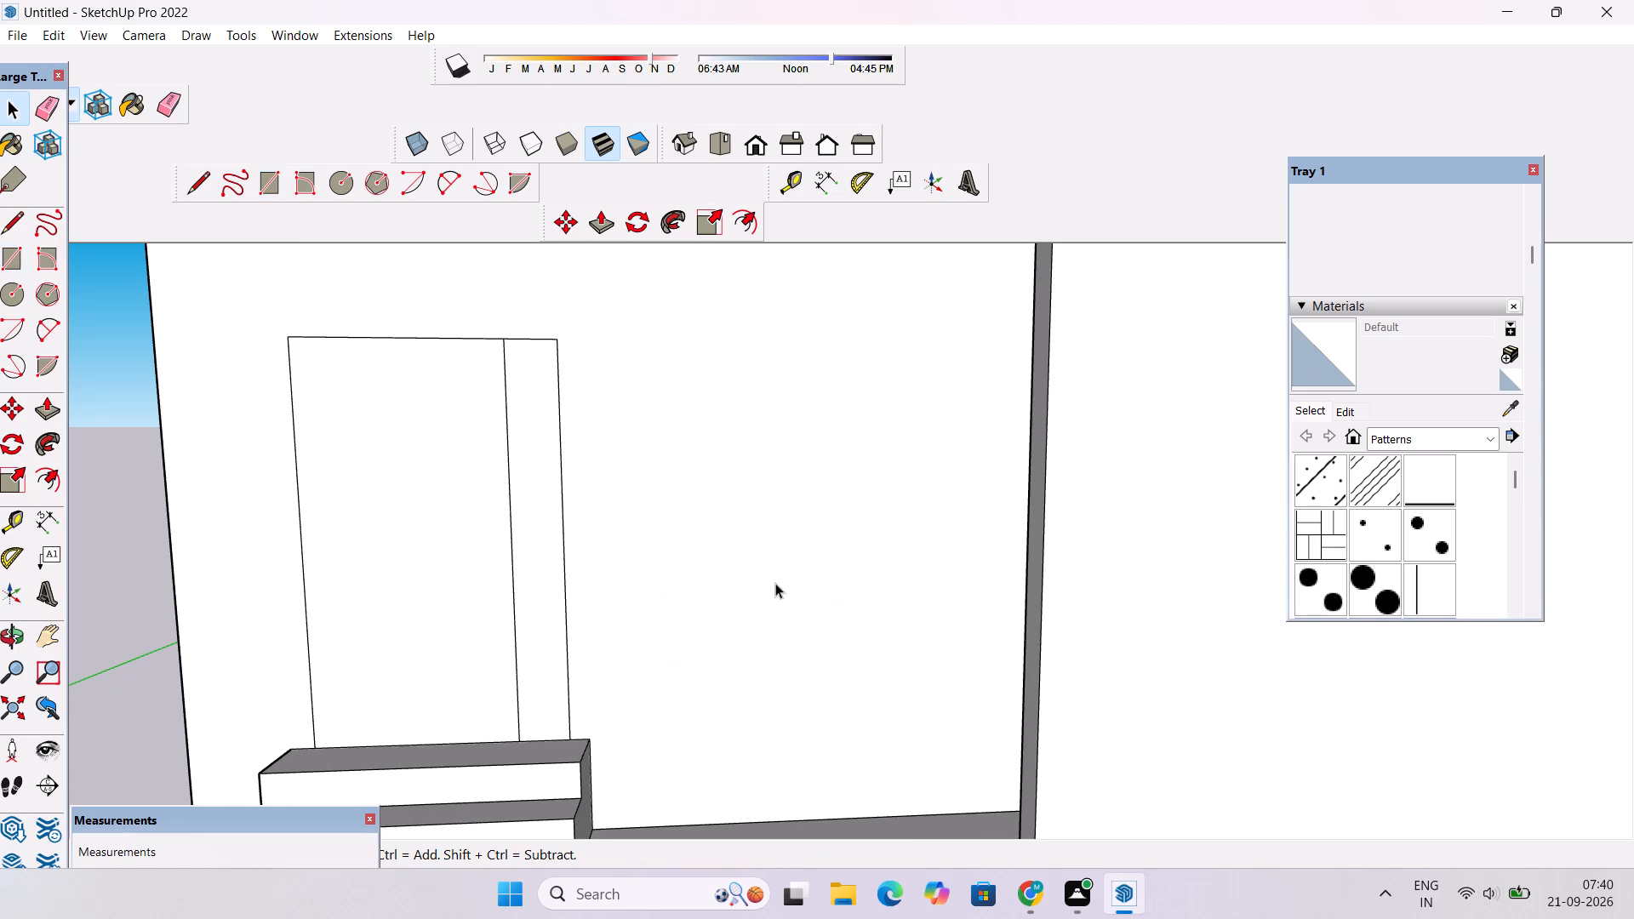
Draw a window rectangle 14' high and about 9' 4" wide on the porch's back wall, between the door outline and the tall block.
key("r")
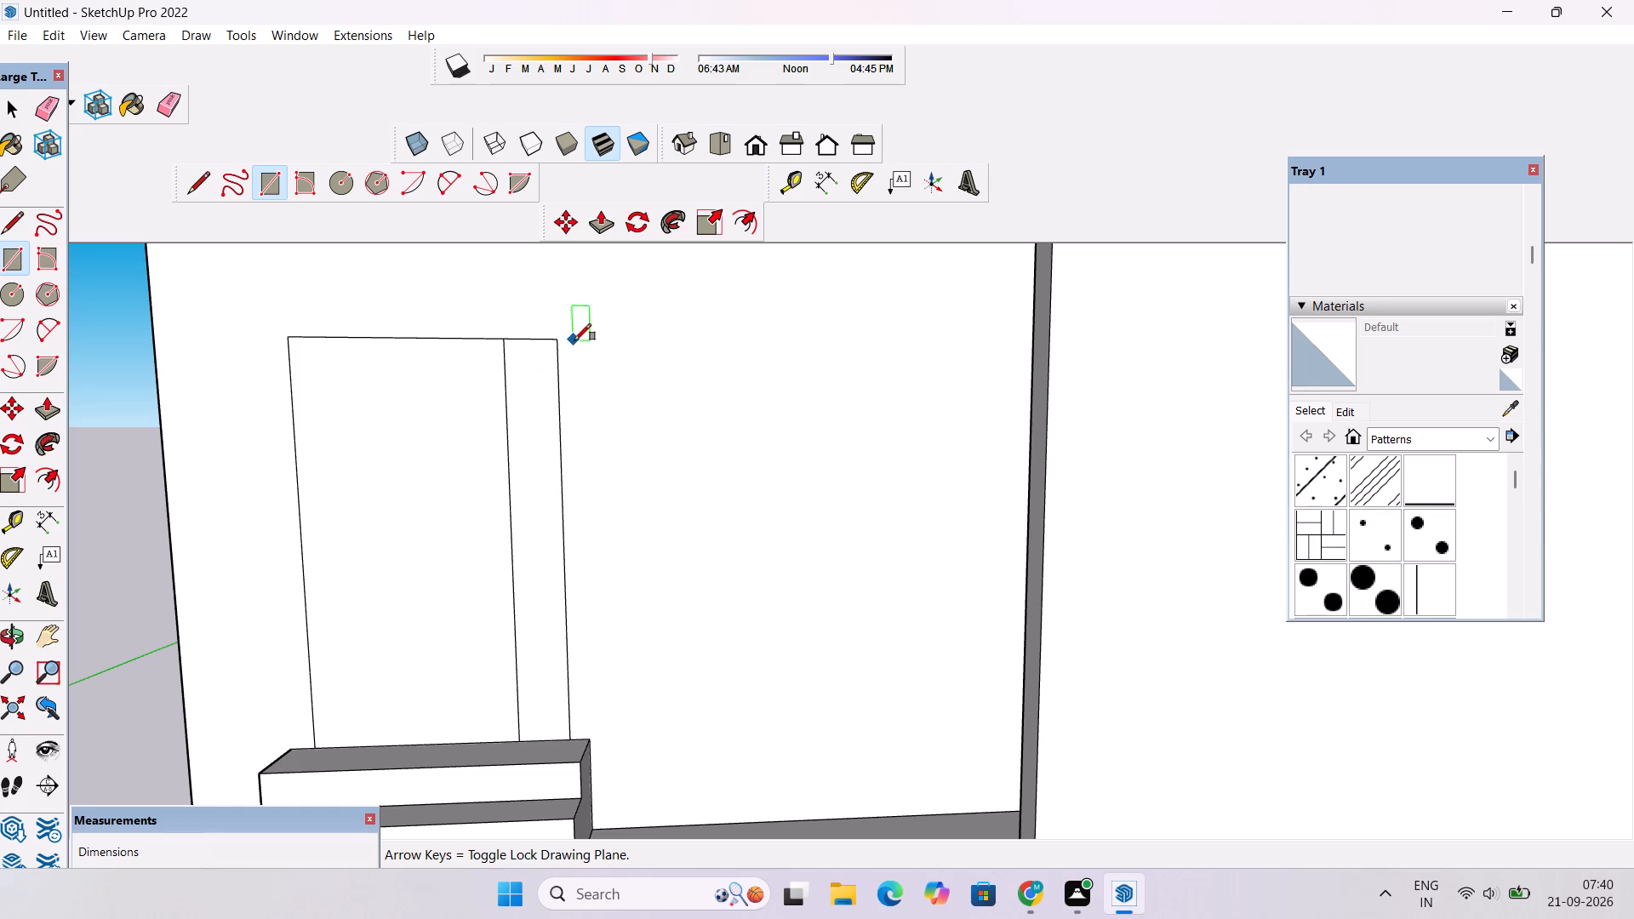
left_click(667, 346)
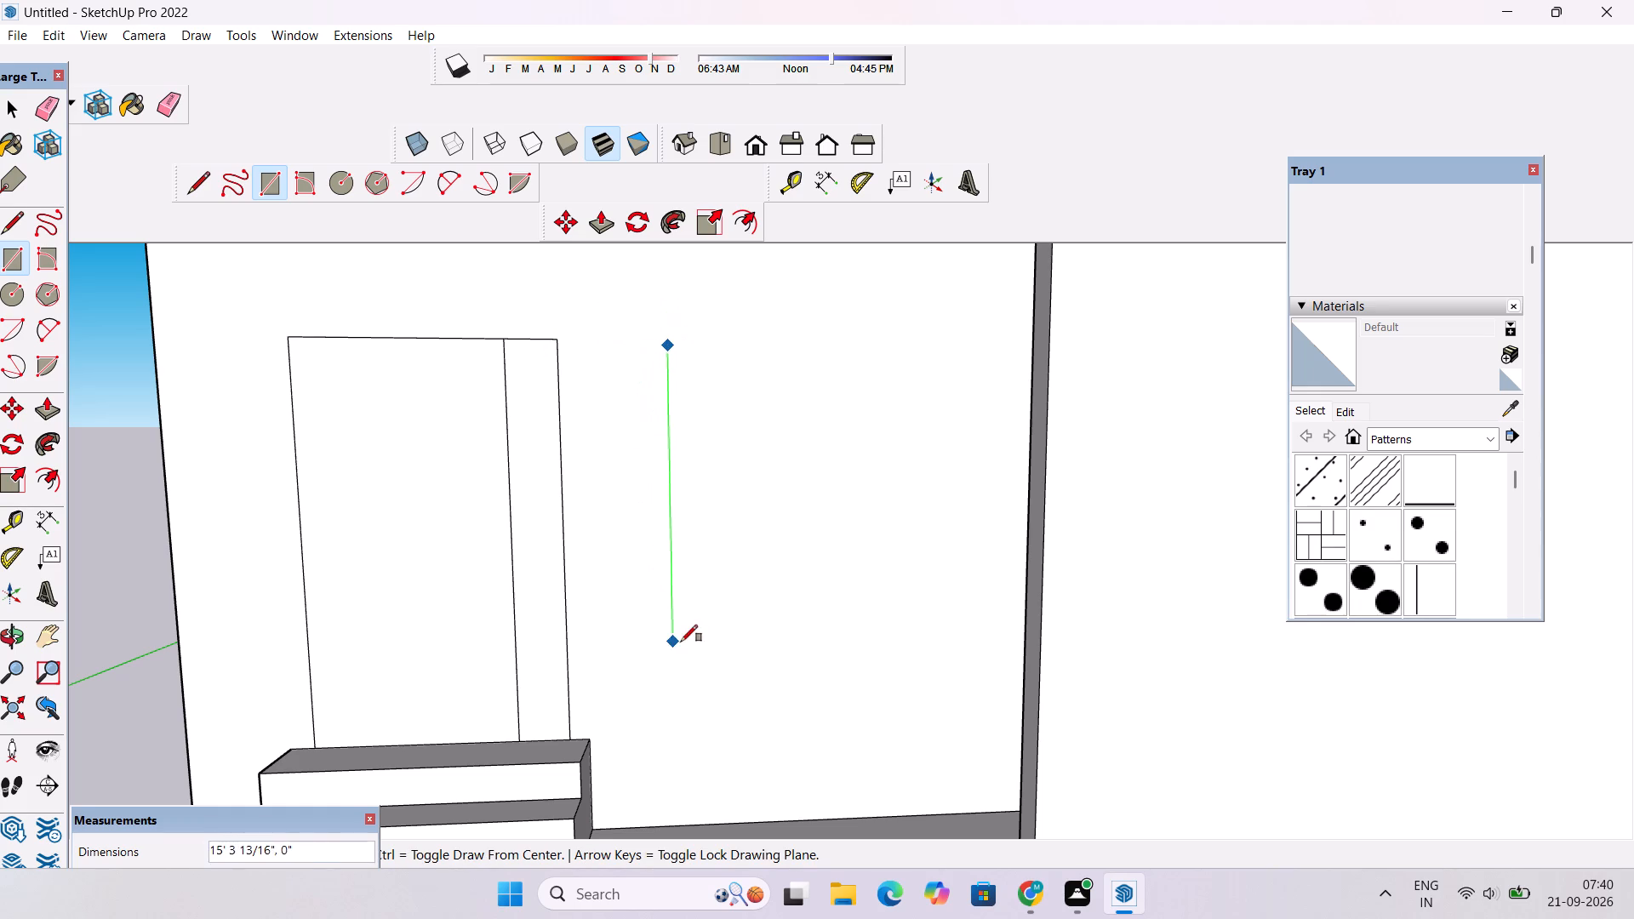
scroll(794, 671, "down", 2)
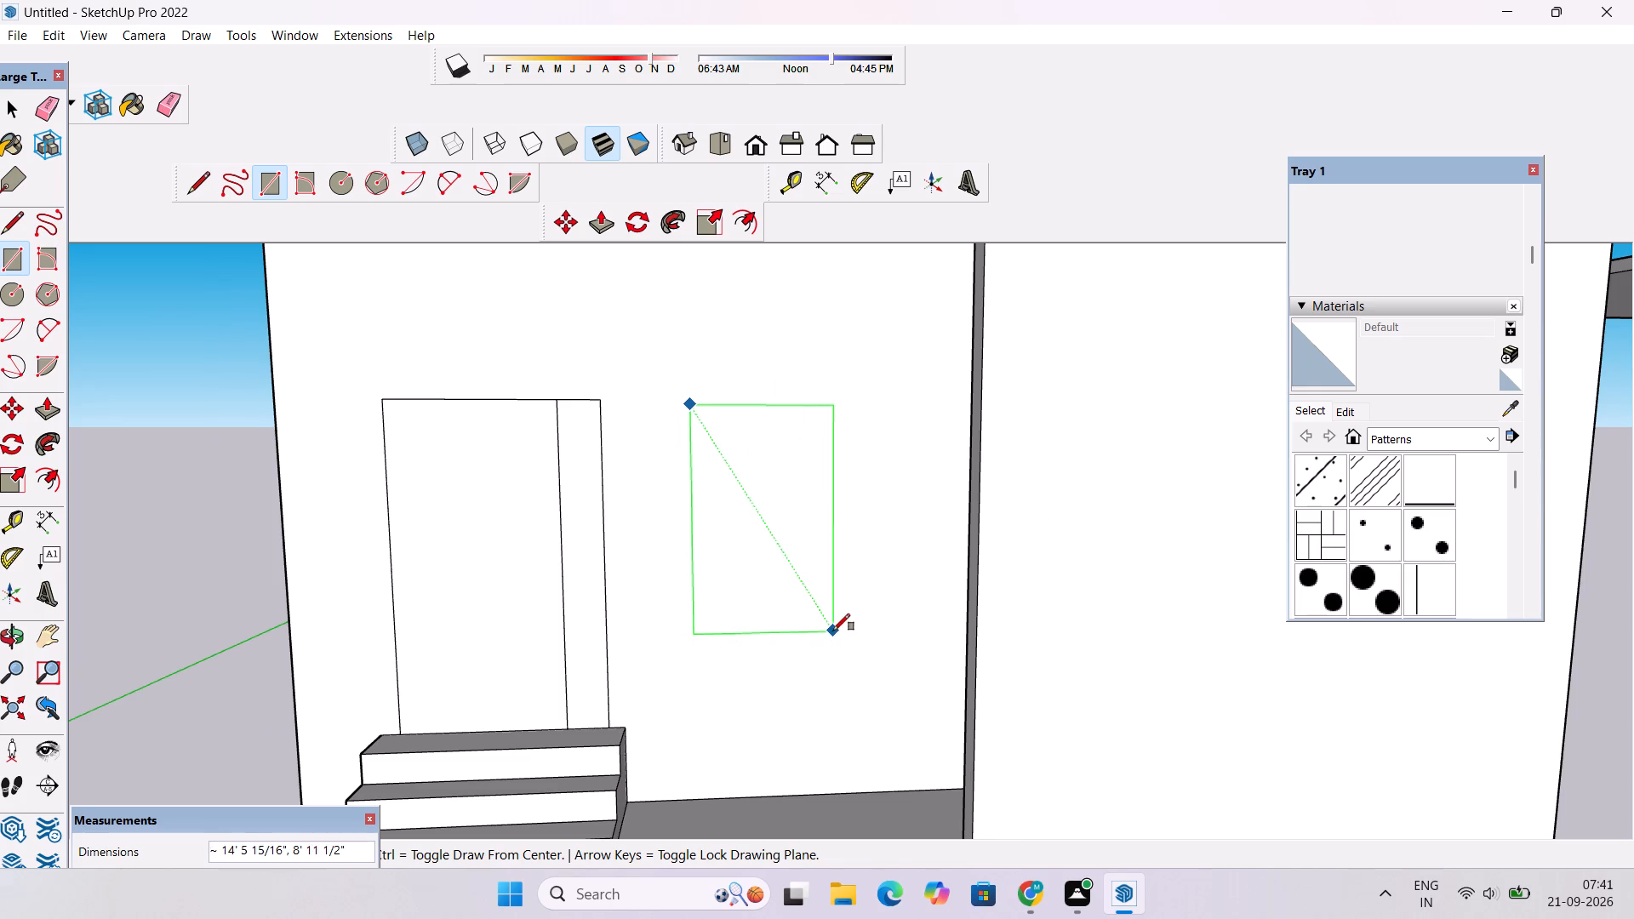
scroll(835, 619, "up", 1)
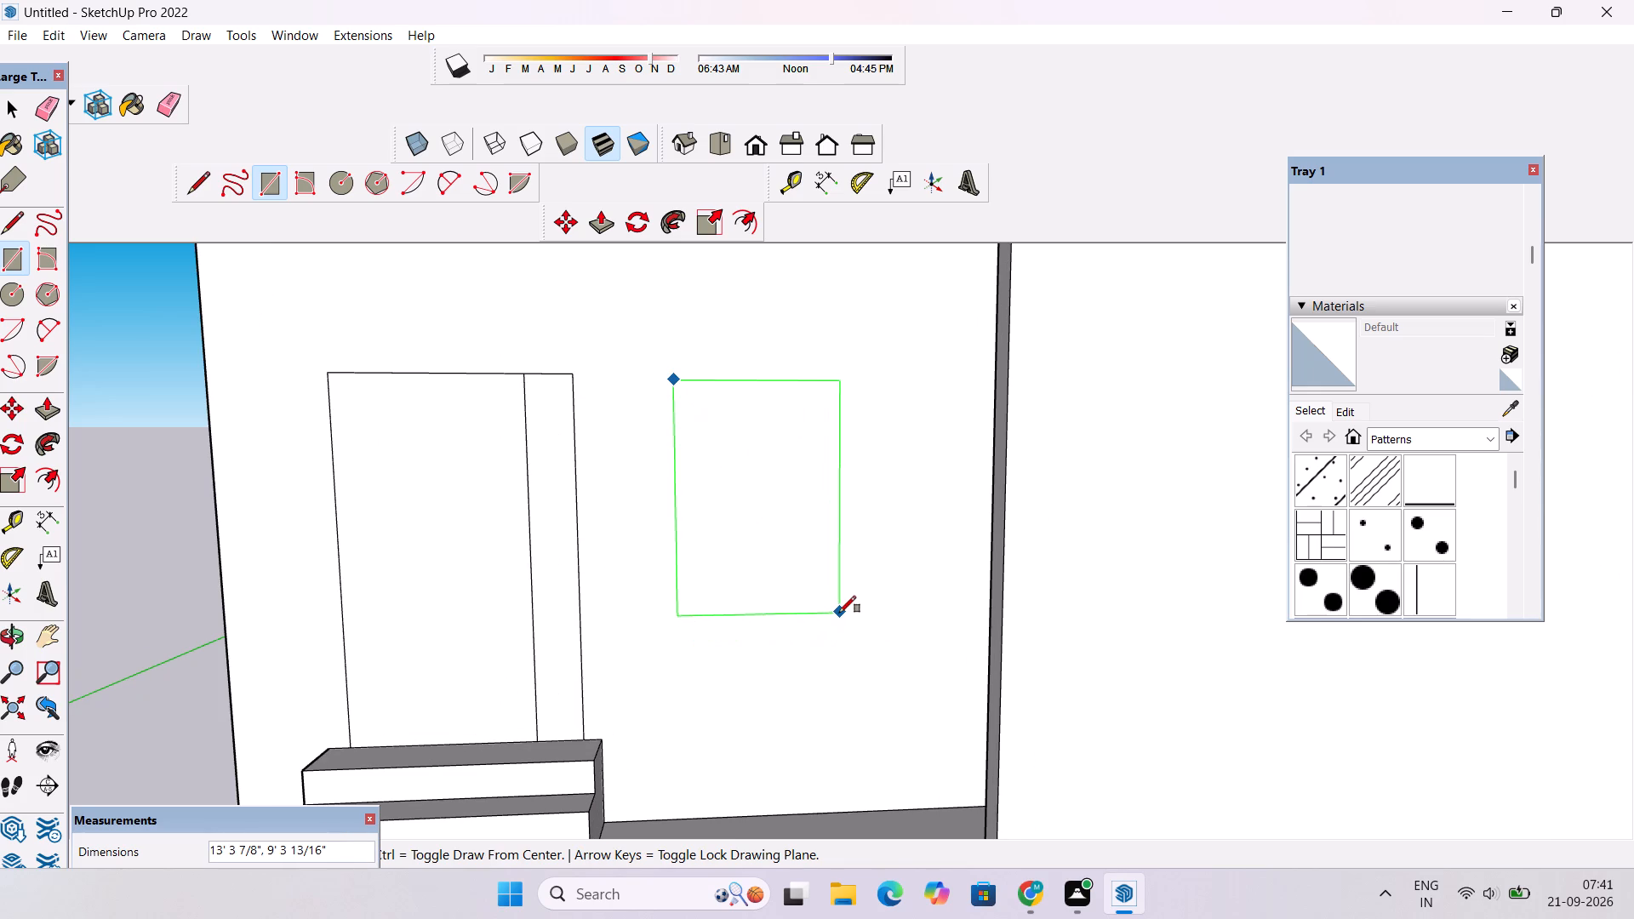
type("14'")
key("Return")
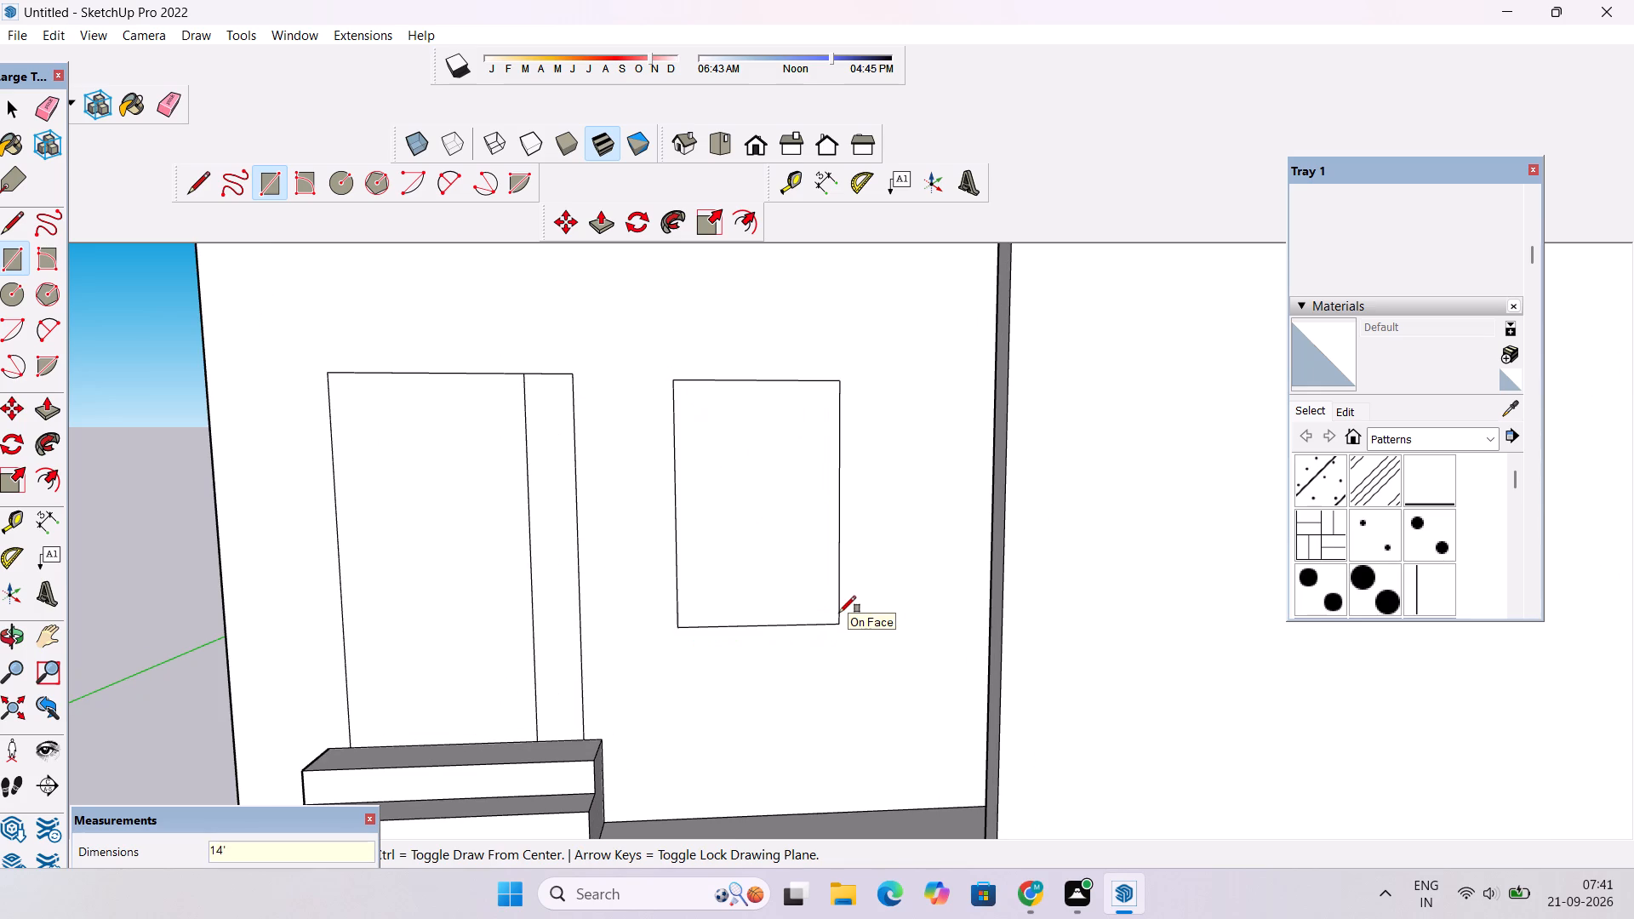
Offset the window rectangle inward about 5 11/16" to form a frame border.
scroll(751, 621, "down", 3)
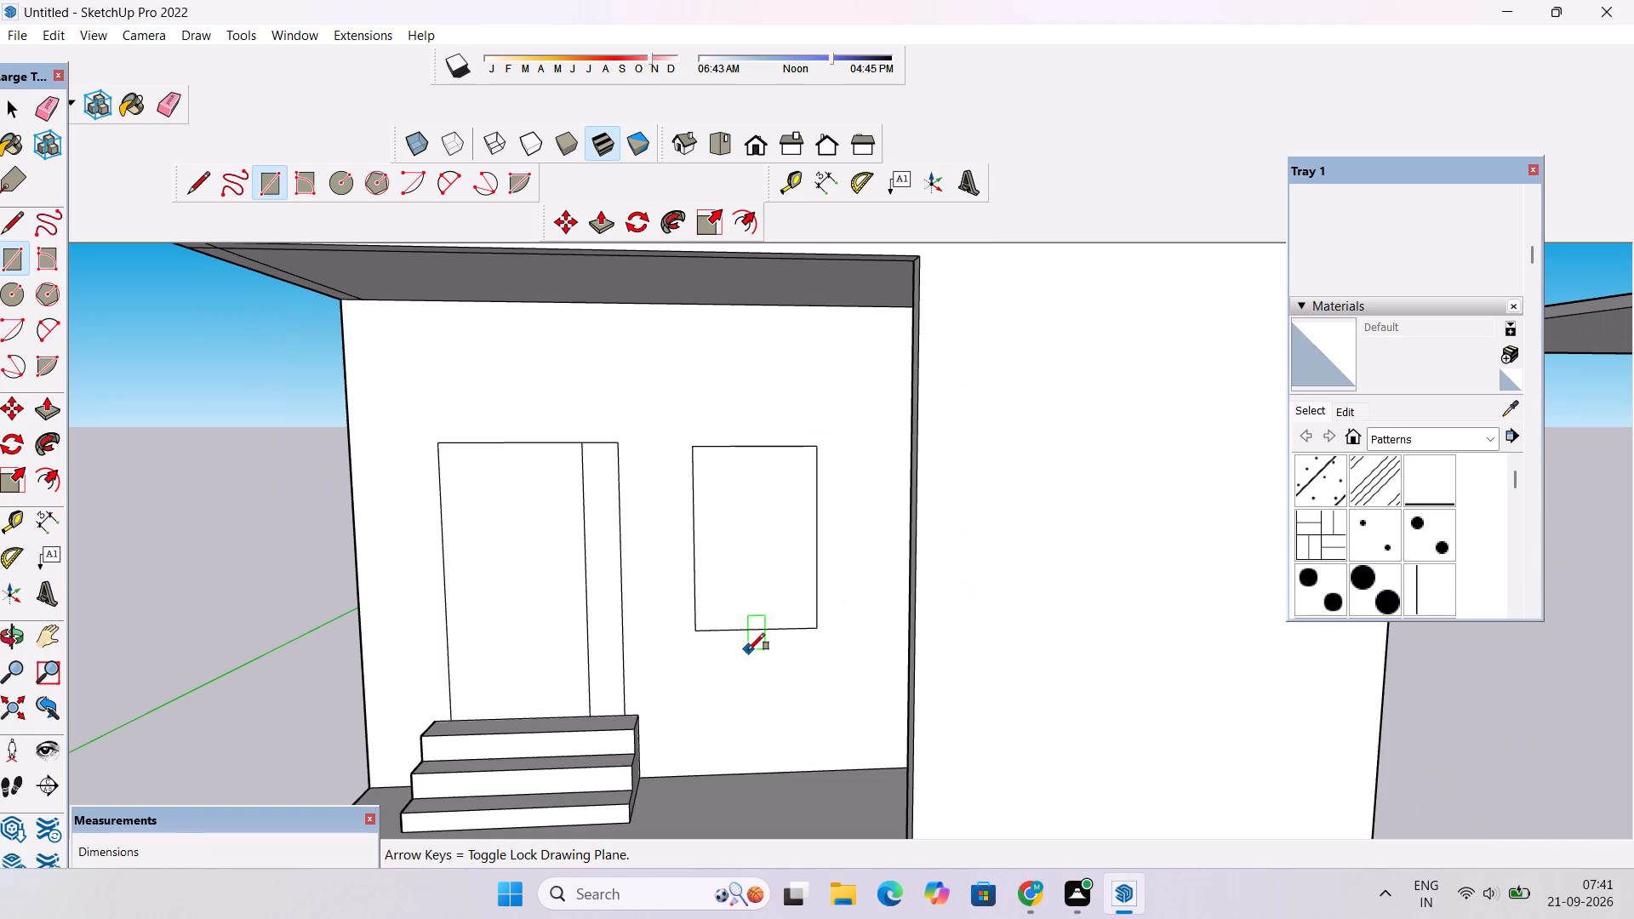
scroll(750, 634, "up", 3)
scroll(750, 634, "down", 2)
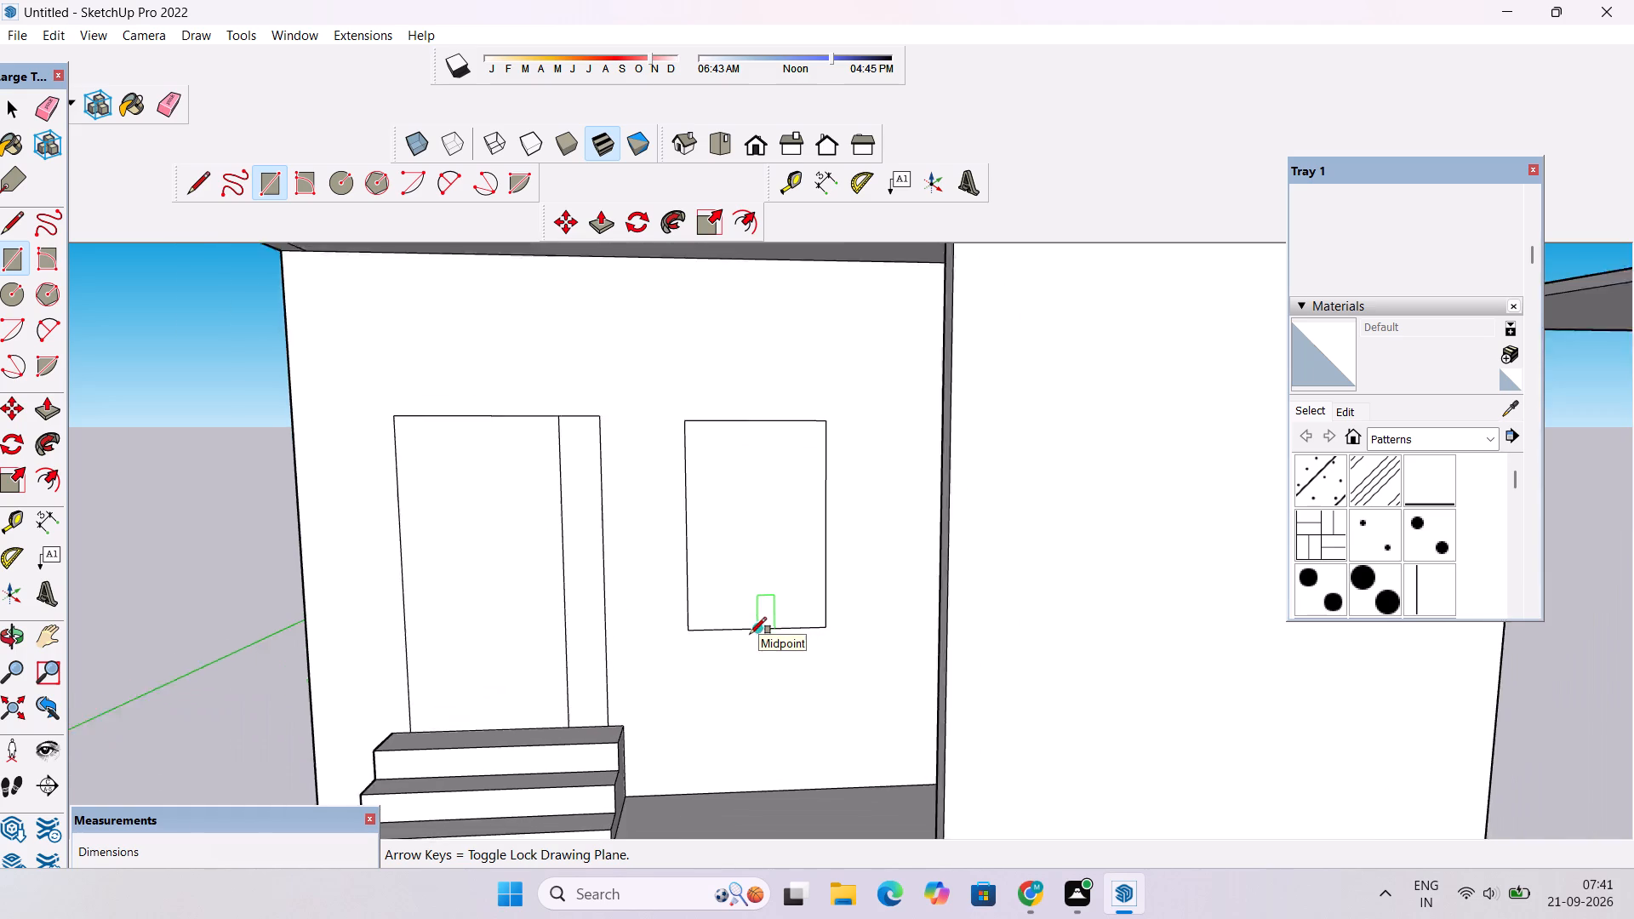
scroll(750, 634, "down", 1)
key("space")
scroll(750, 634, "up", 2)
type("of")
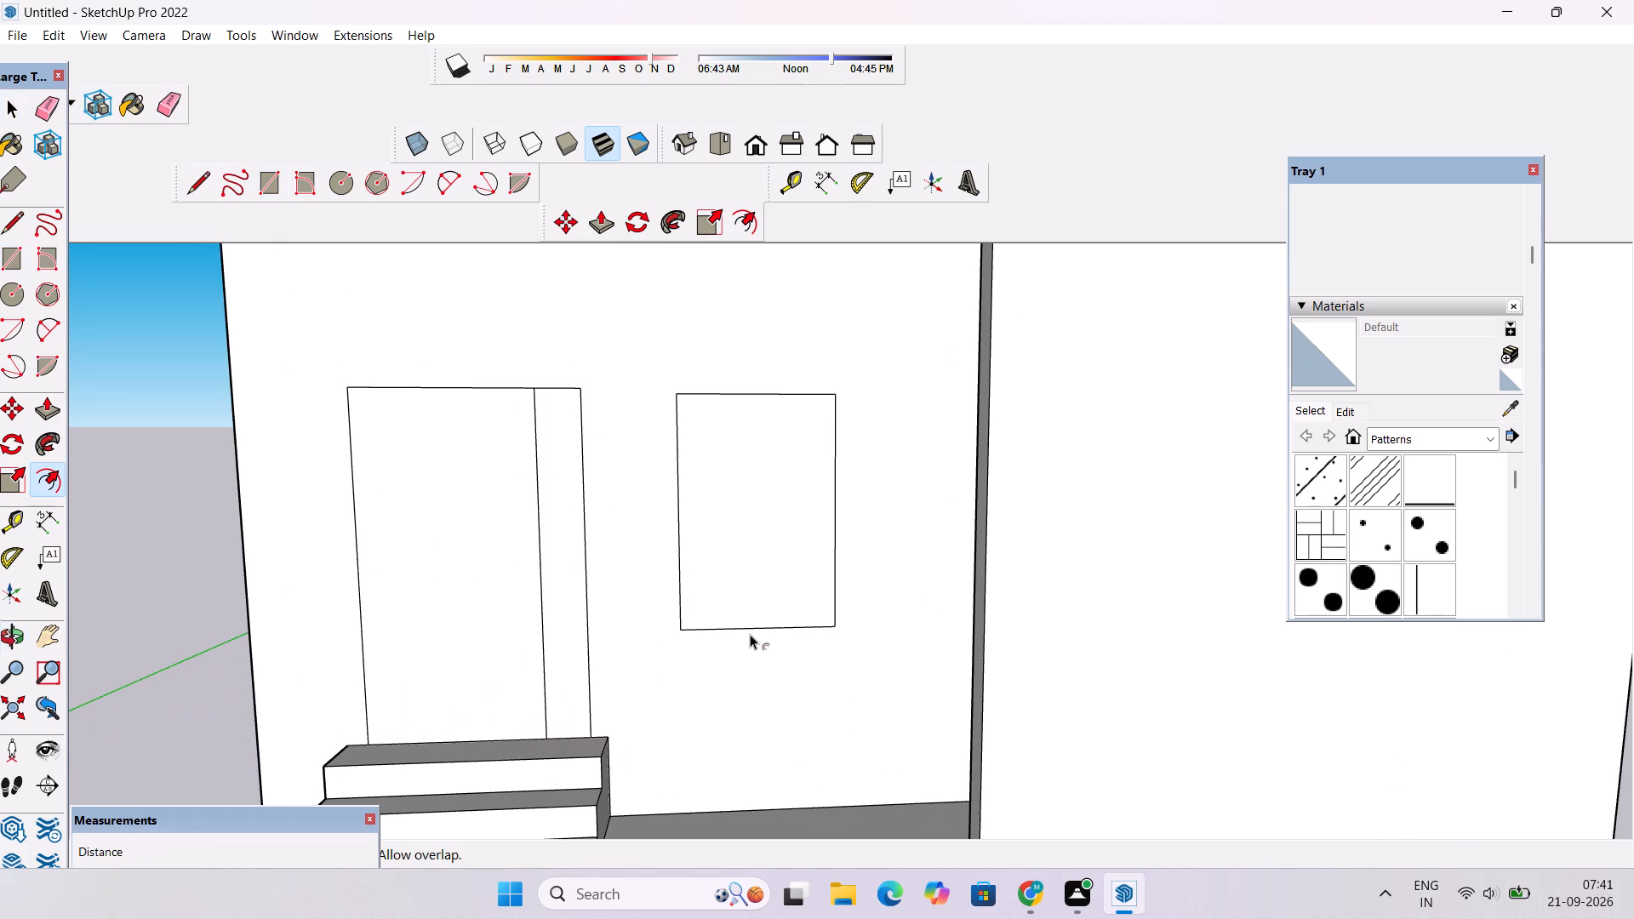
scroll(750, 634, "down", 2)
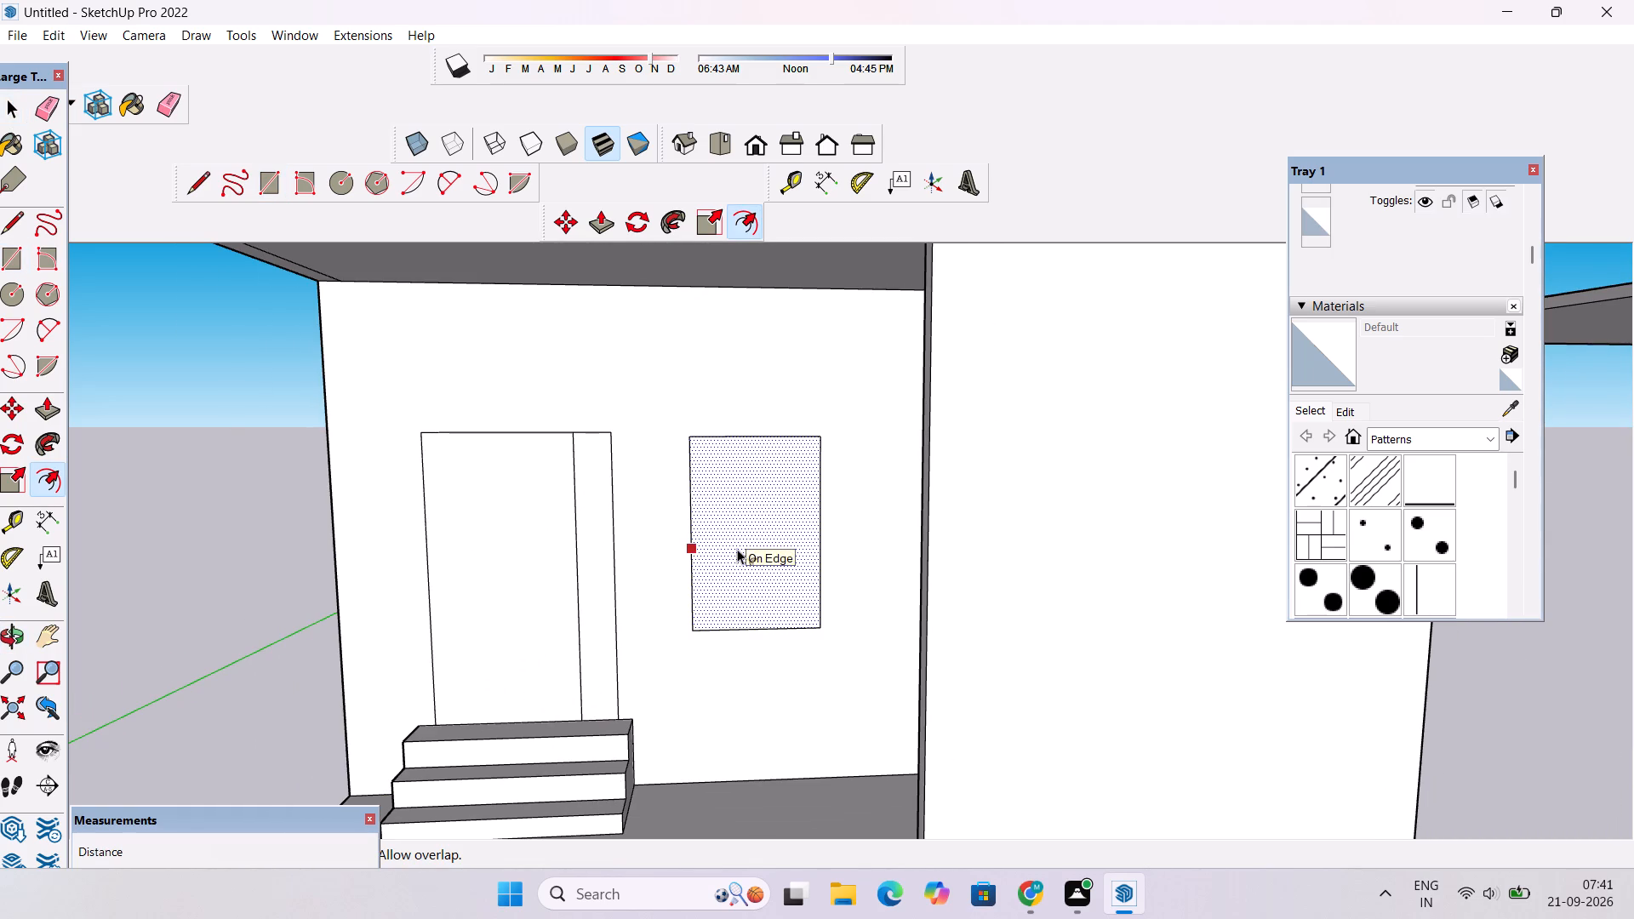
scroll(737, 547, "up", 1)
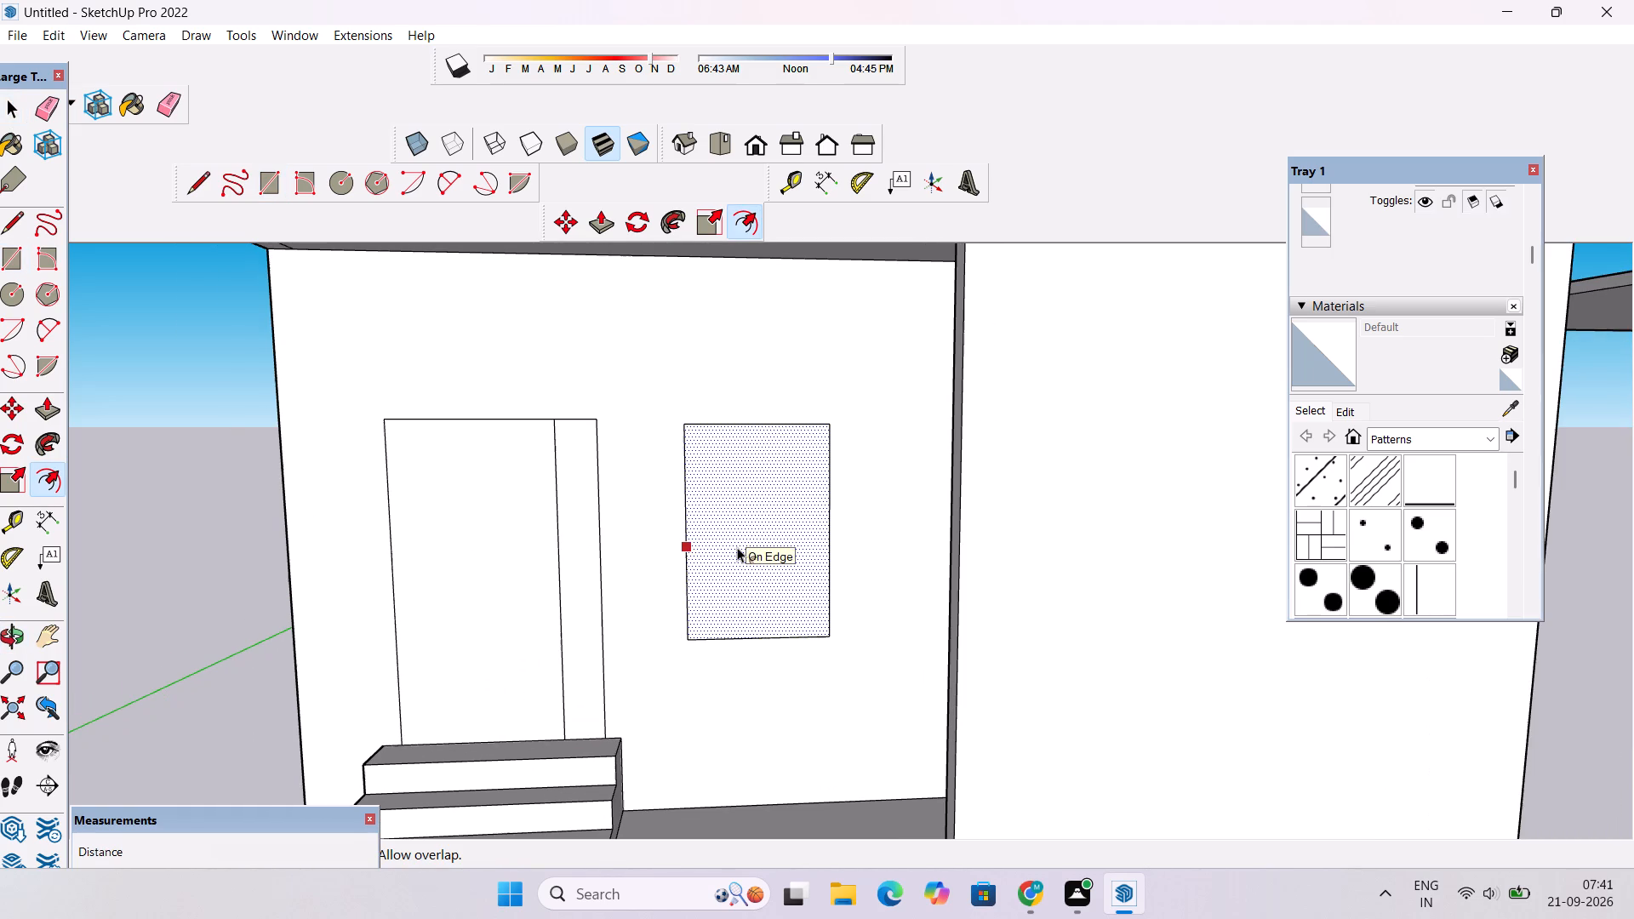
left_click(751, 433)
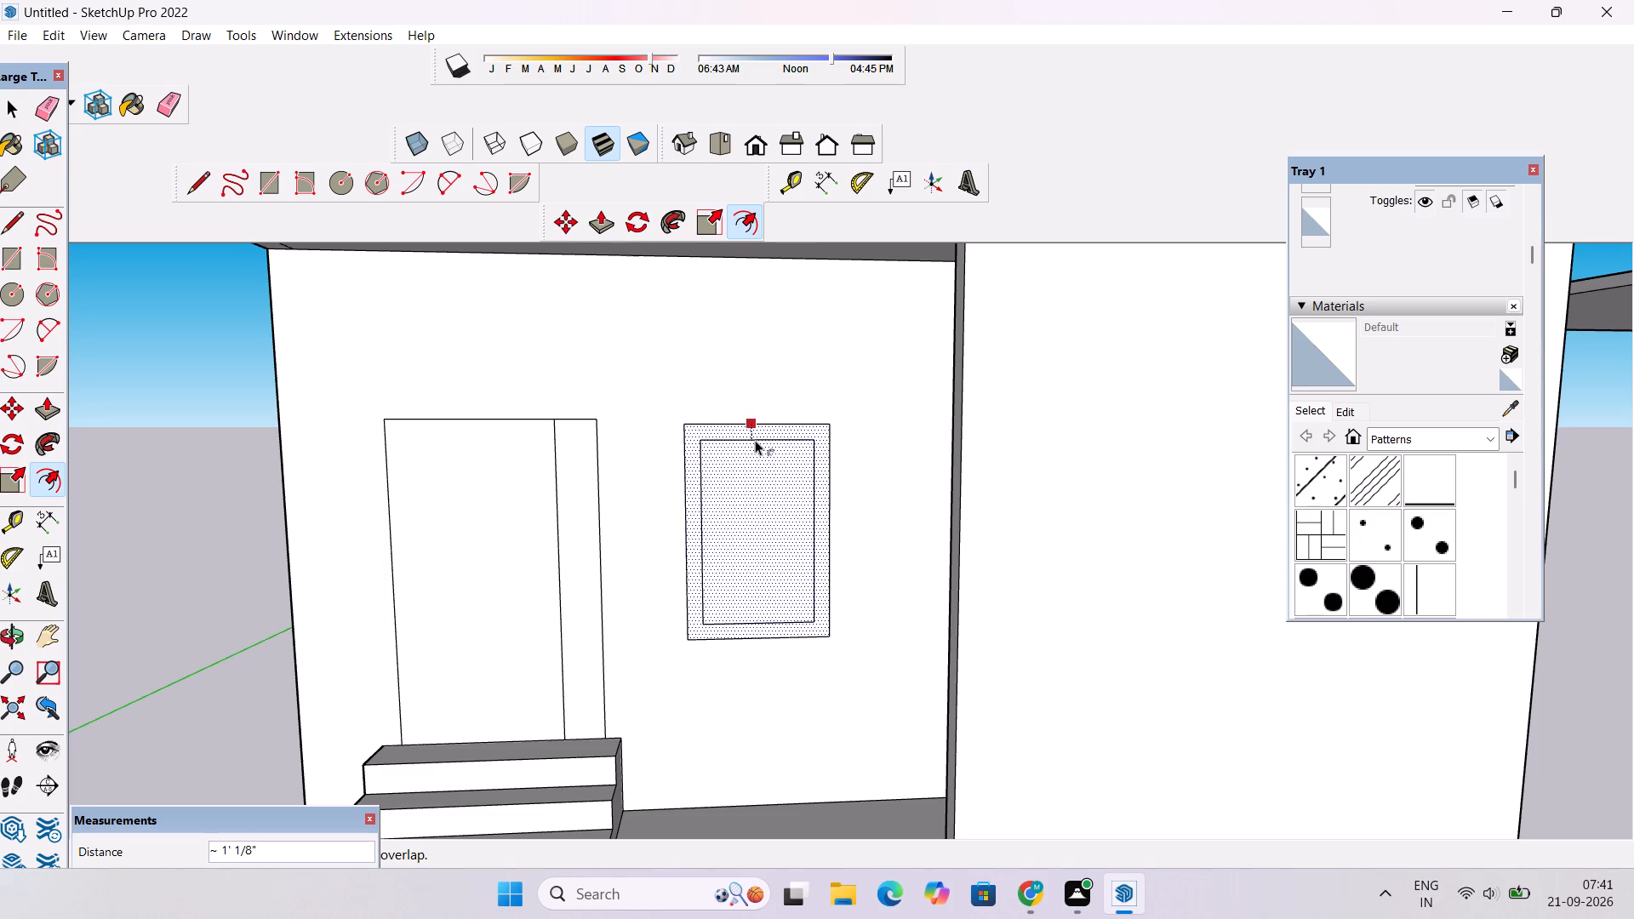
scroll(755, 440, "up", 1)
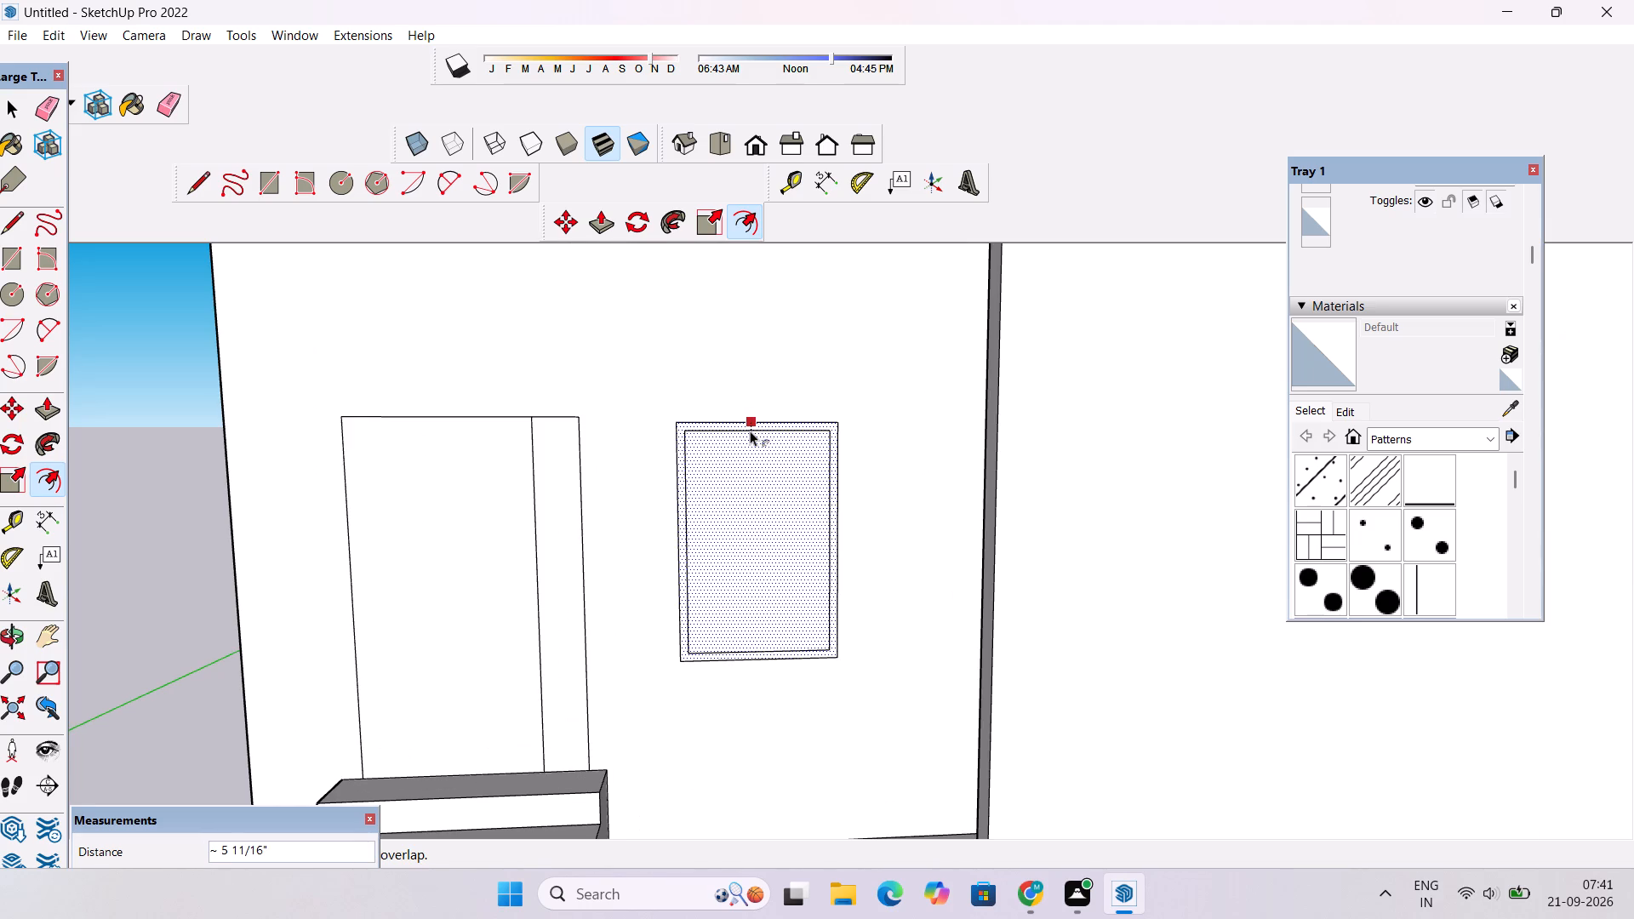
left_click(750, 431)
key("space")
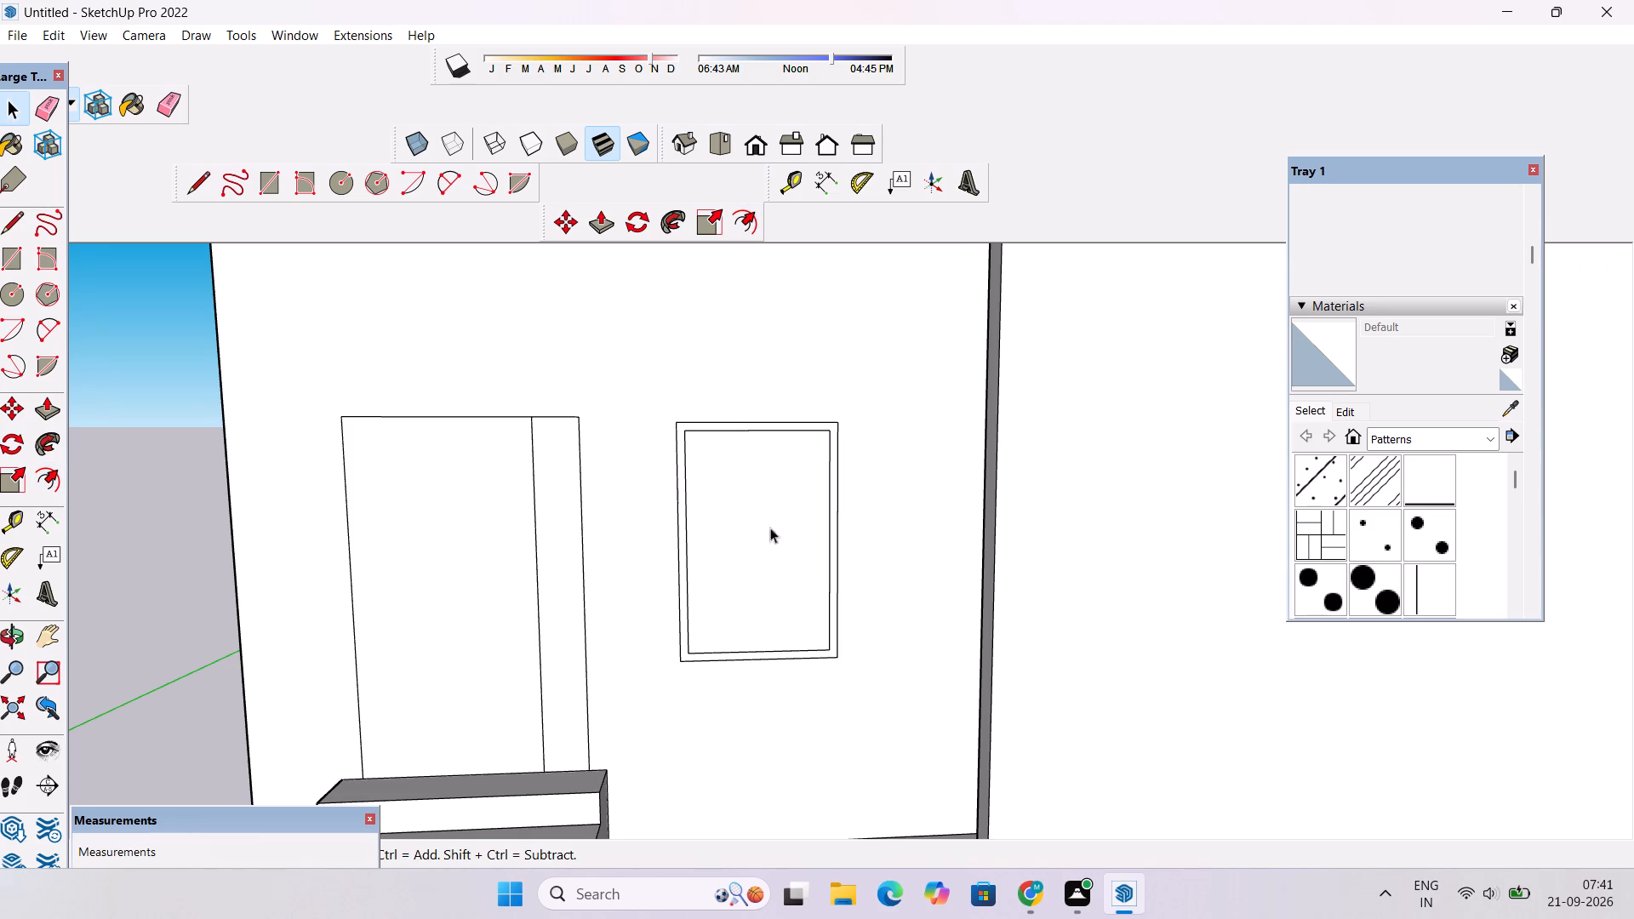
Place two vertical guides through the window, one about 3' 8 11/16" from the inner frame edge nearest the door, the other about 6 3/16" beyond.
scroll(851, 552, "up", 1)
scroll(851, 552, "down", 1)
key("t")
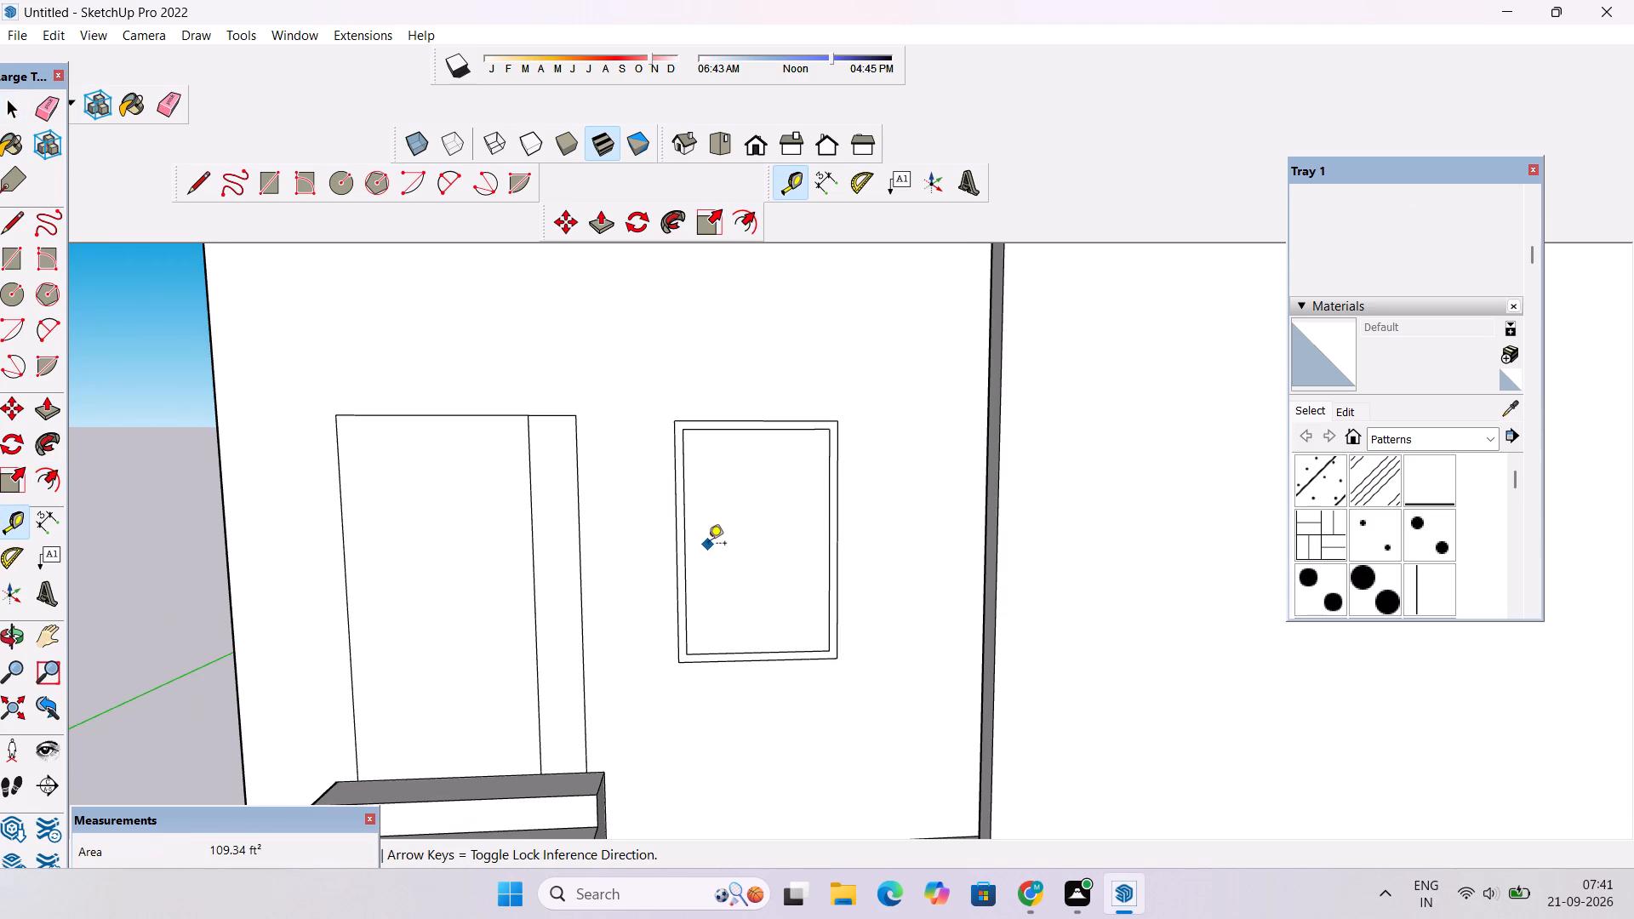
left_click(688, 543)
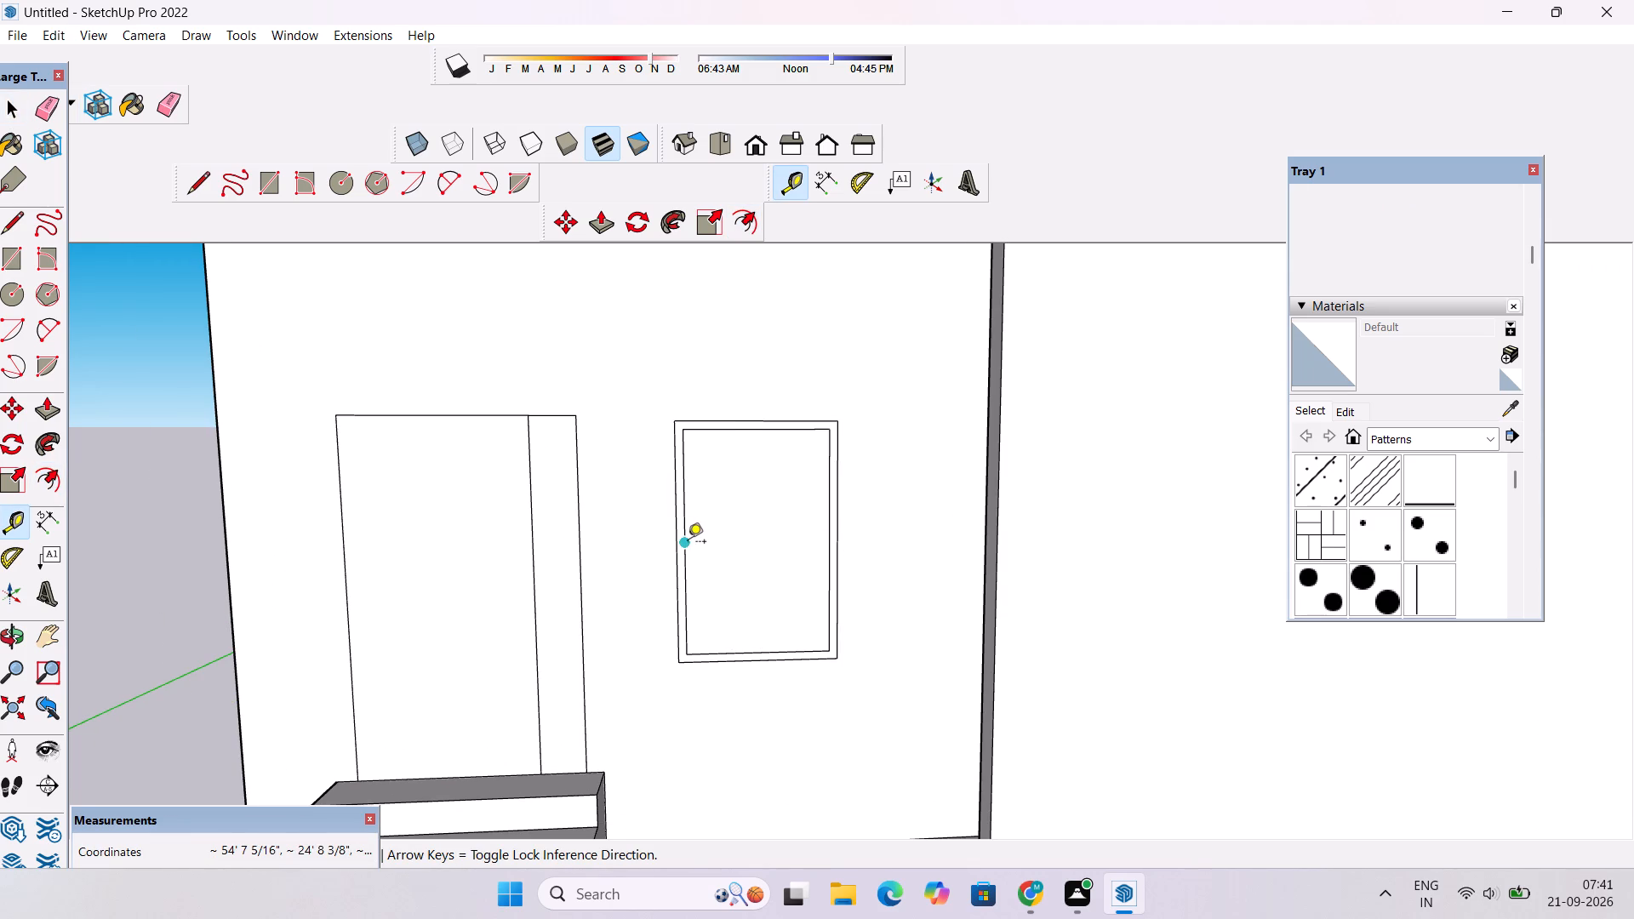
left_click(750, 548)
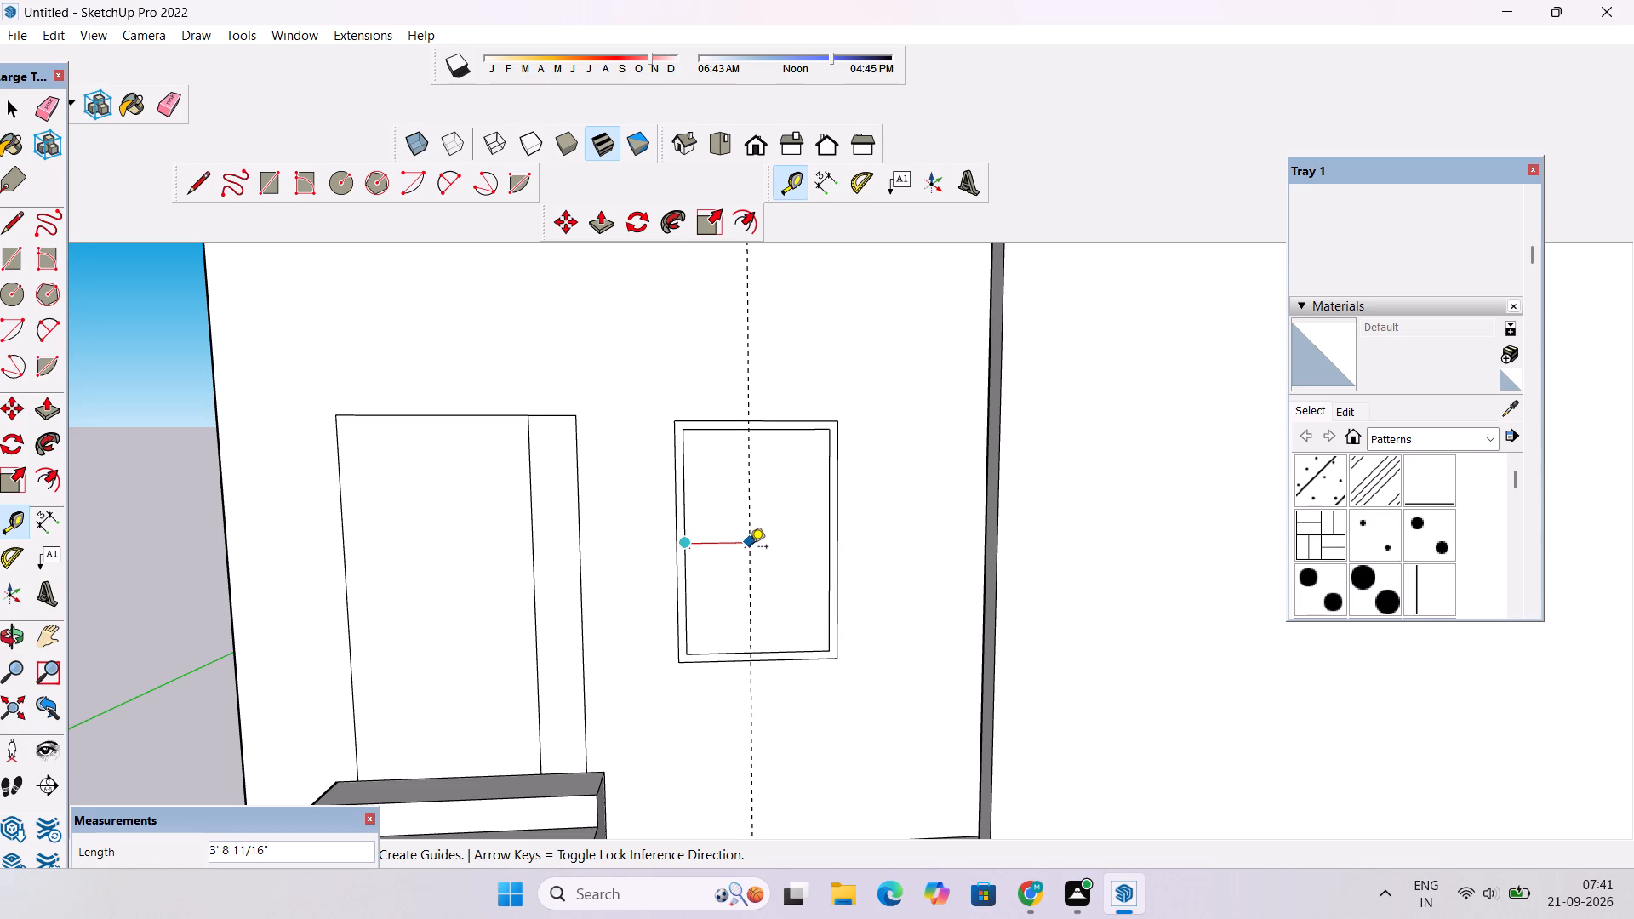
left_click(747, 504)
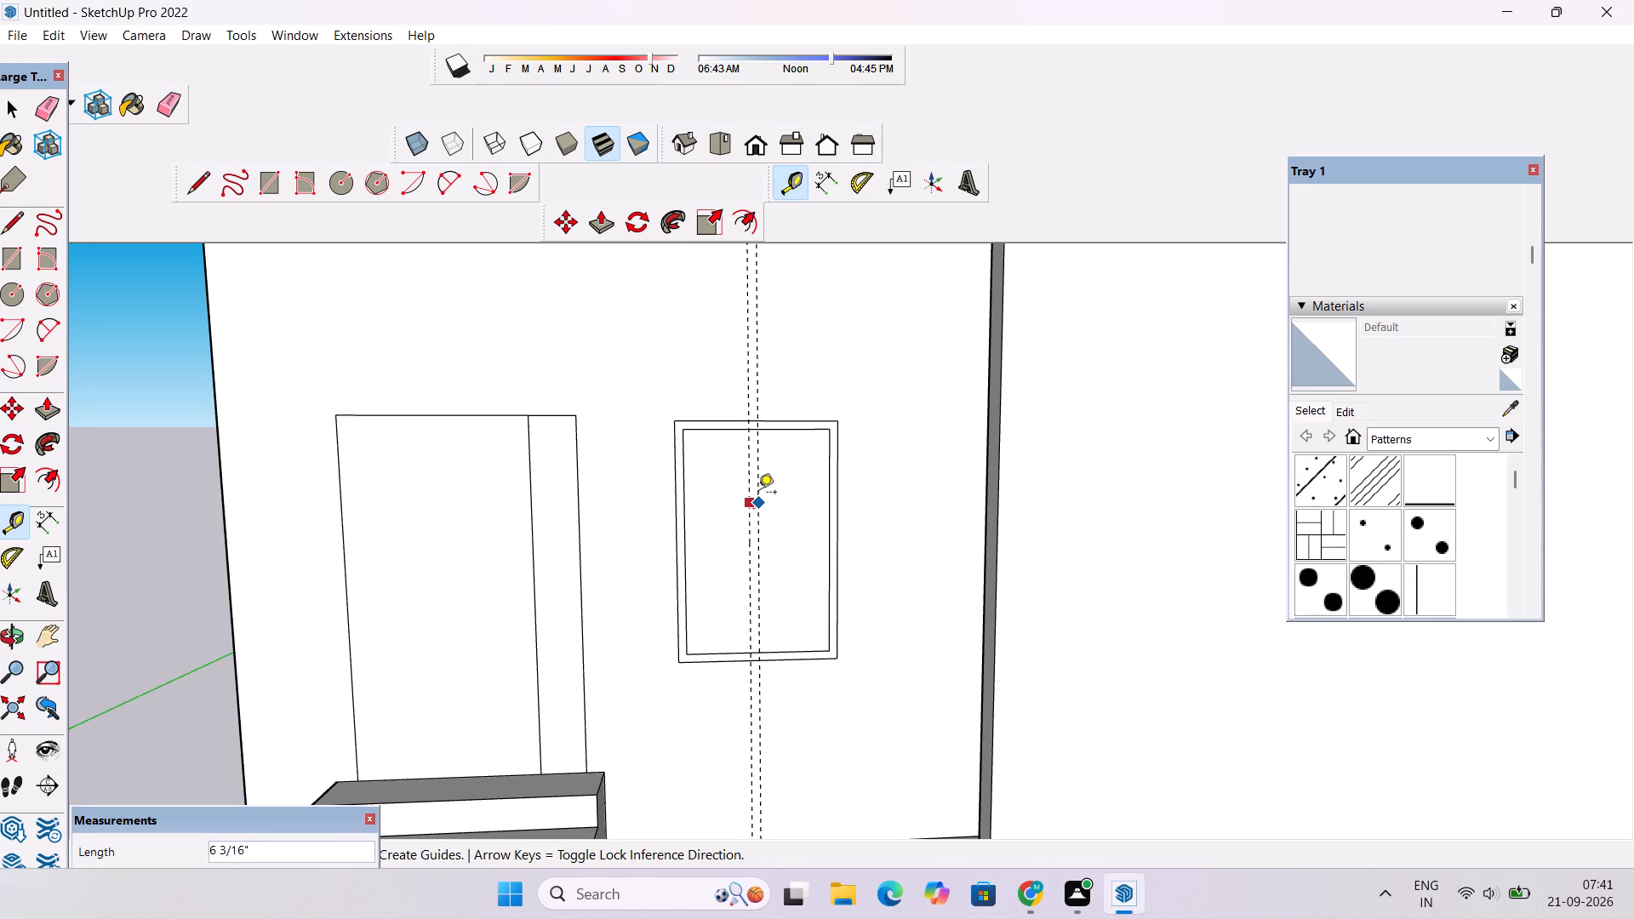
left_click(758, 494)
key("space")
scroll(797, 519, "up", 1)
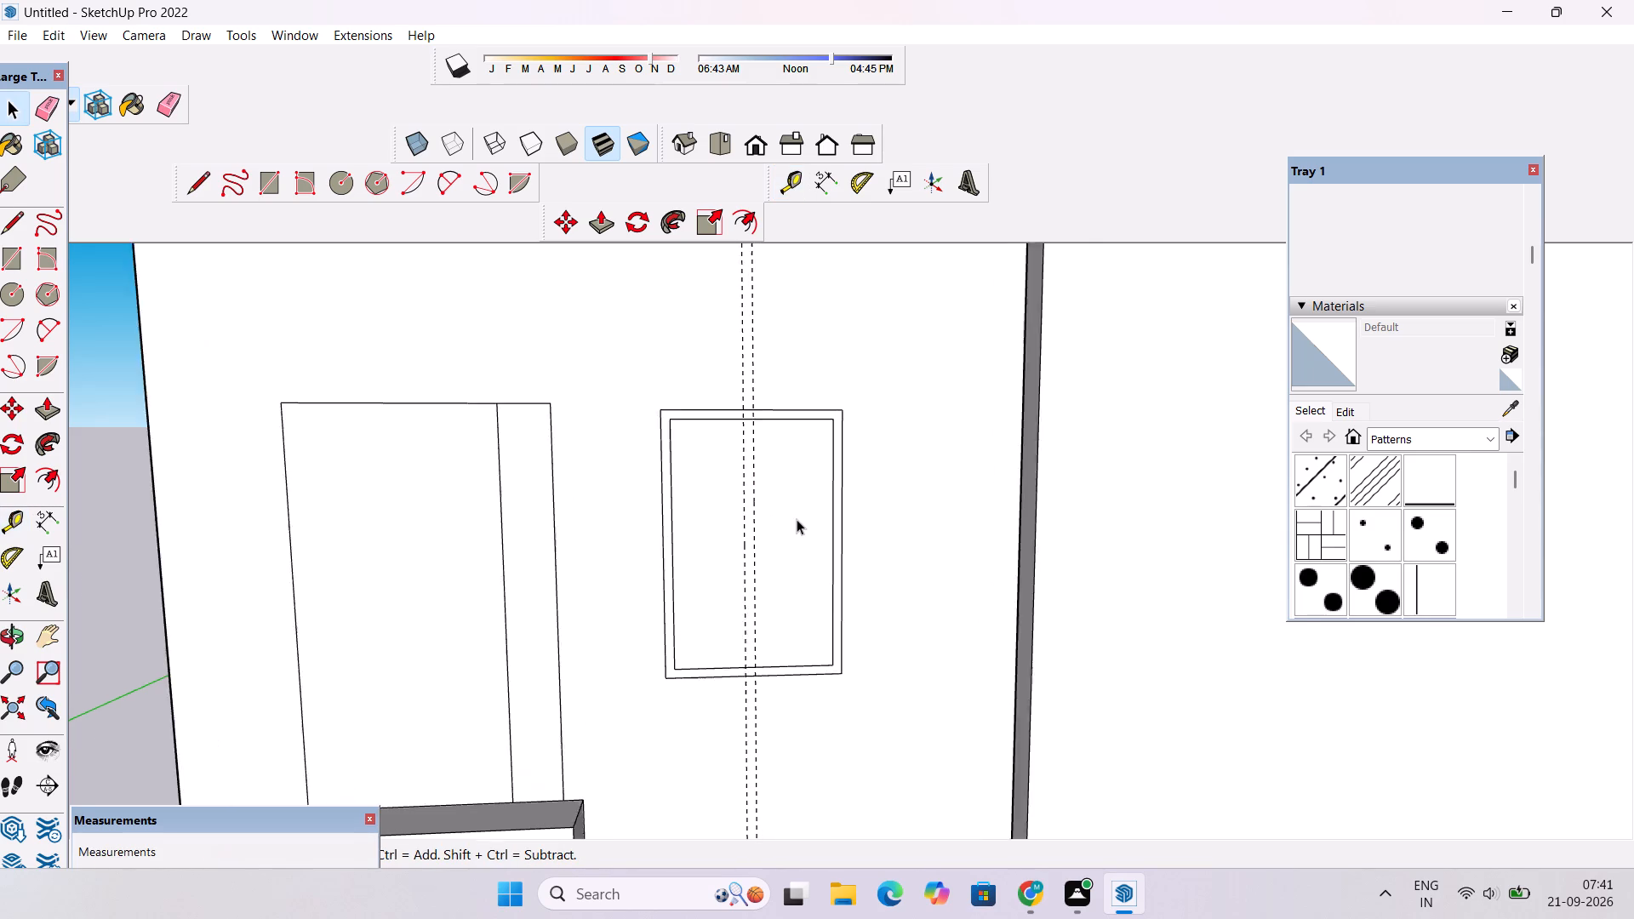
Place a vertical guide through the window's centre, about 3' 11 7/8" from the inner frame edge nearest the door.
scroll(797, 519, "up", 1)
scroll(791, 517, "down", 3)
scroll(791, 532, "up", 1)
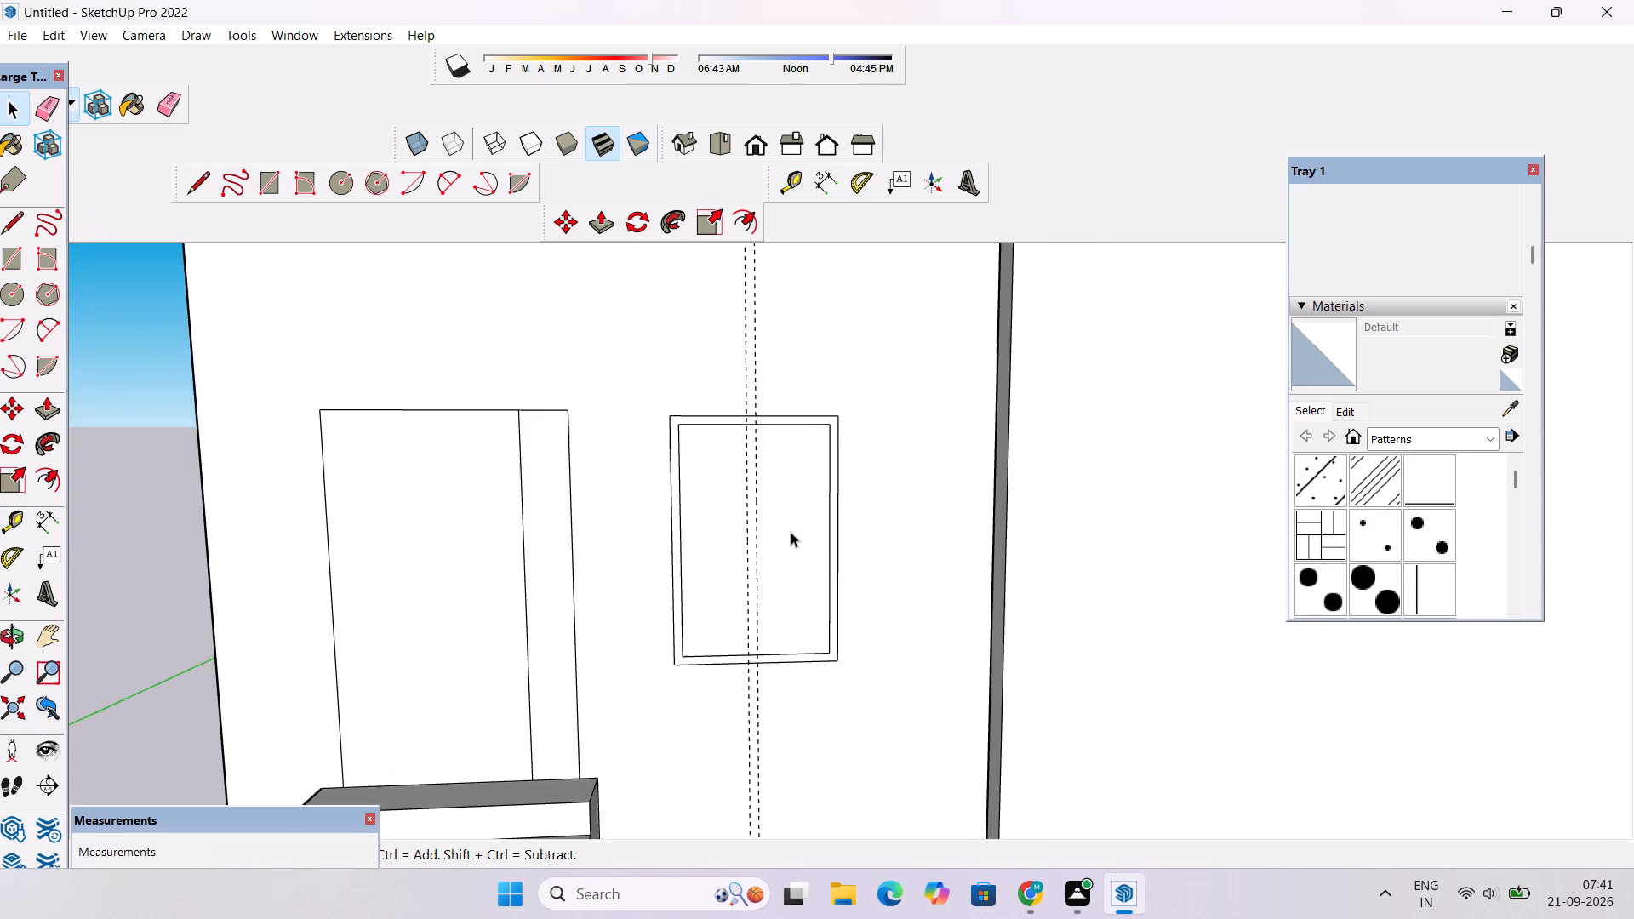
scroll(791, 532, "up", 1)
key("l")
scroll(742, 672, "up", 2)
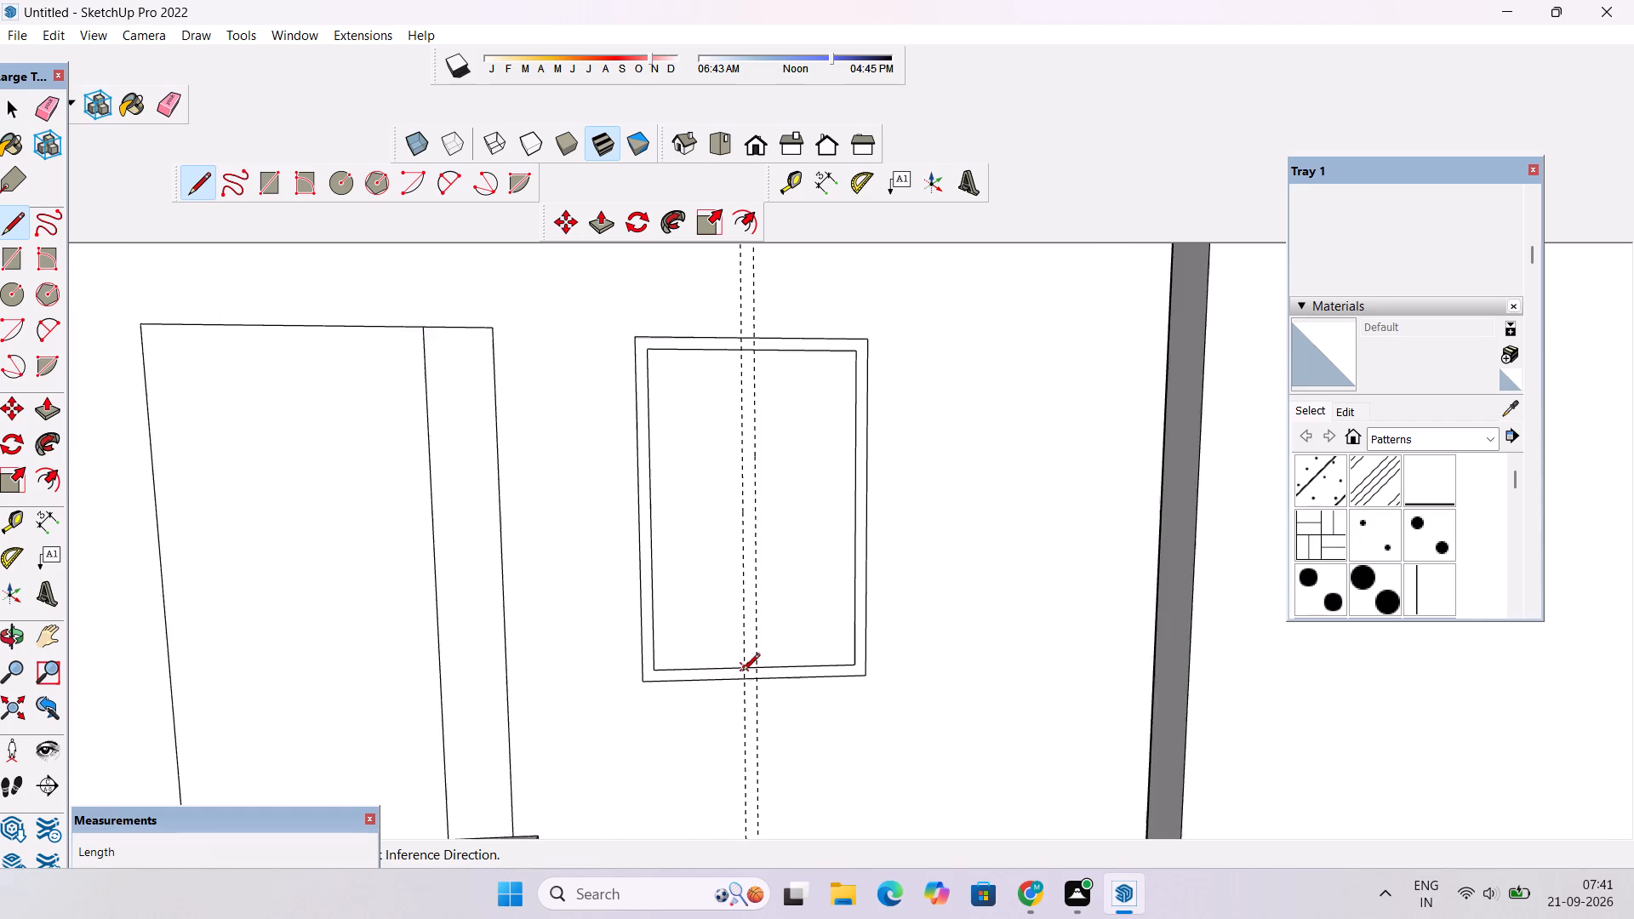
scroll(742, 672, "up", 5)
key("space")
key("t")
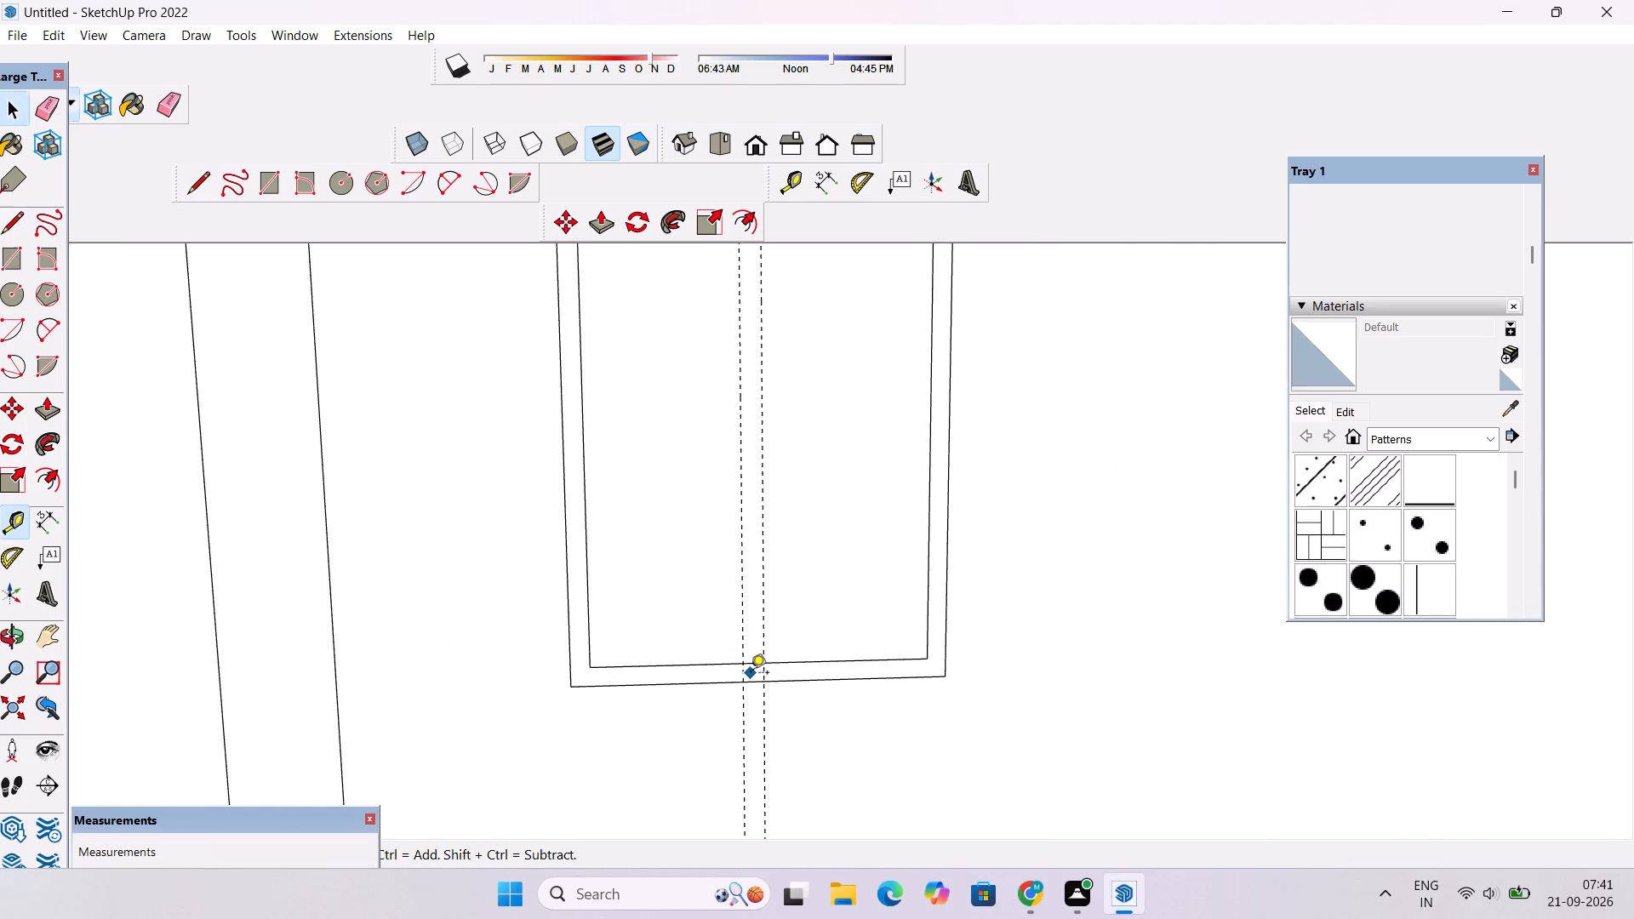
left_click(583, 486)
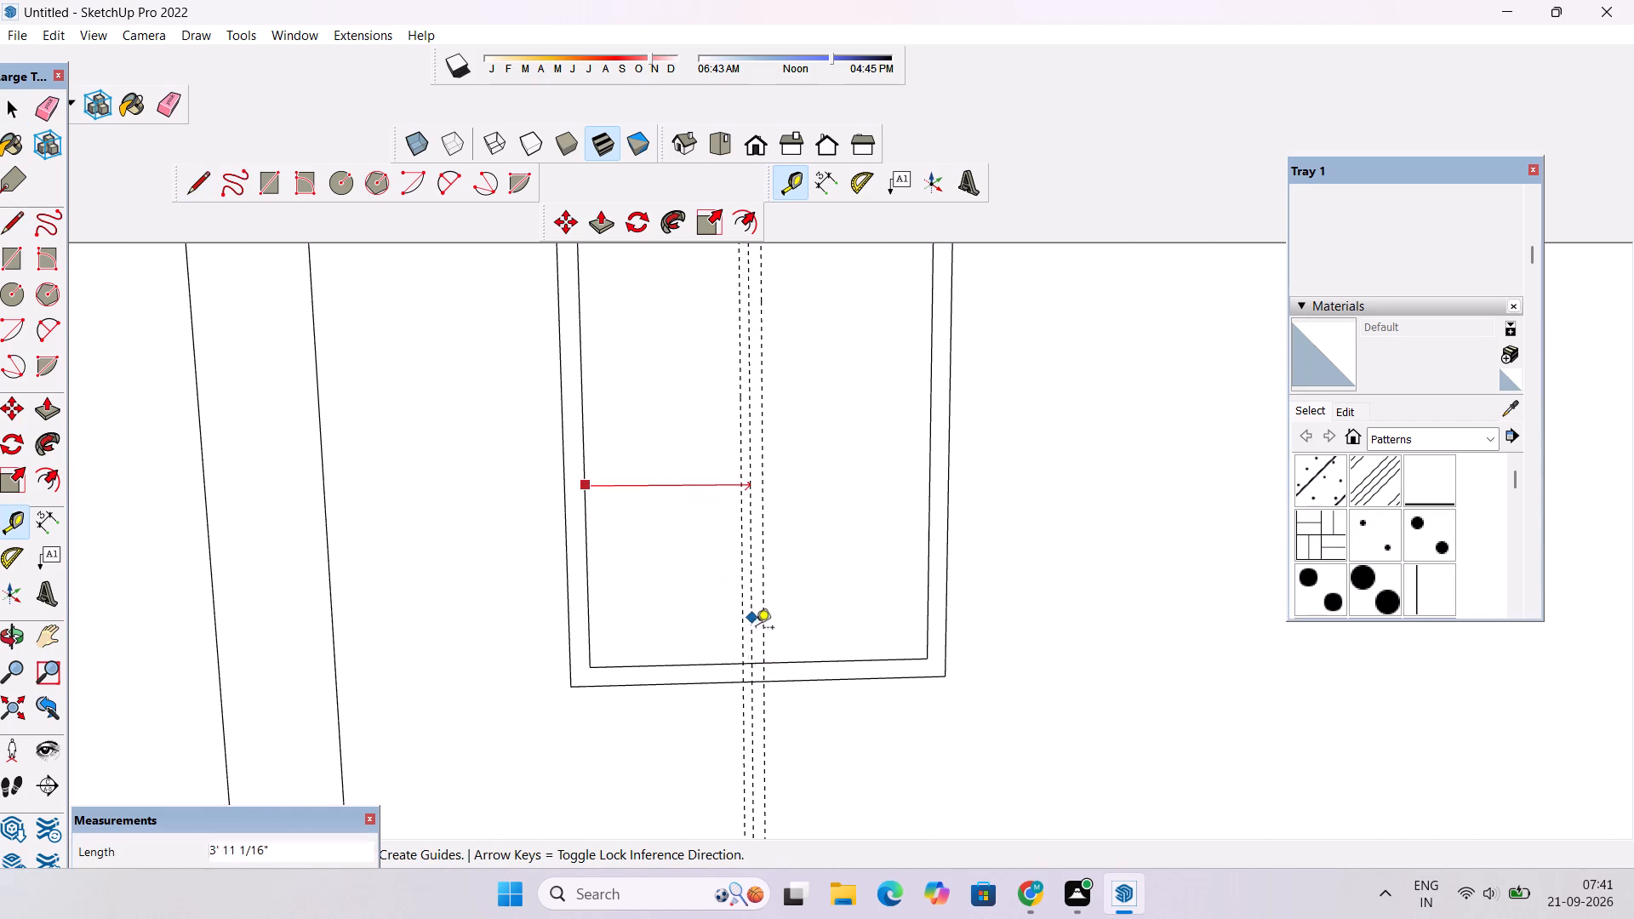
scroll(757, 655, "up", 9)
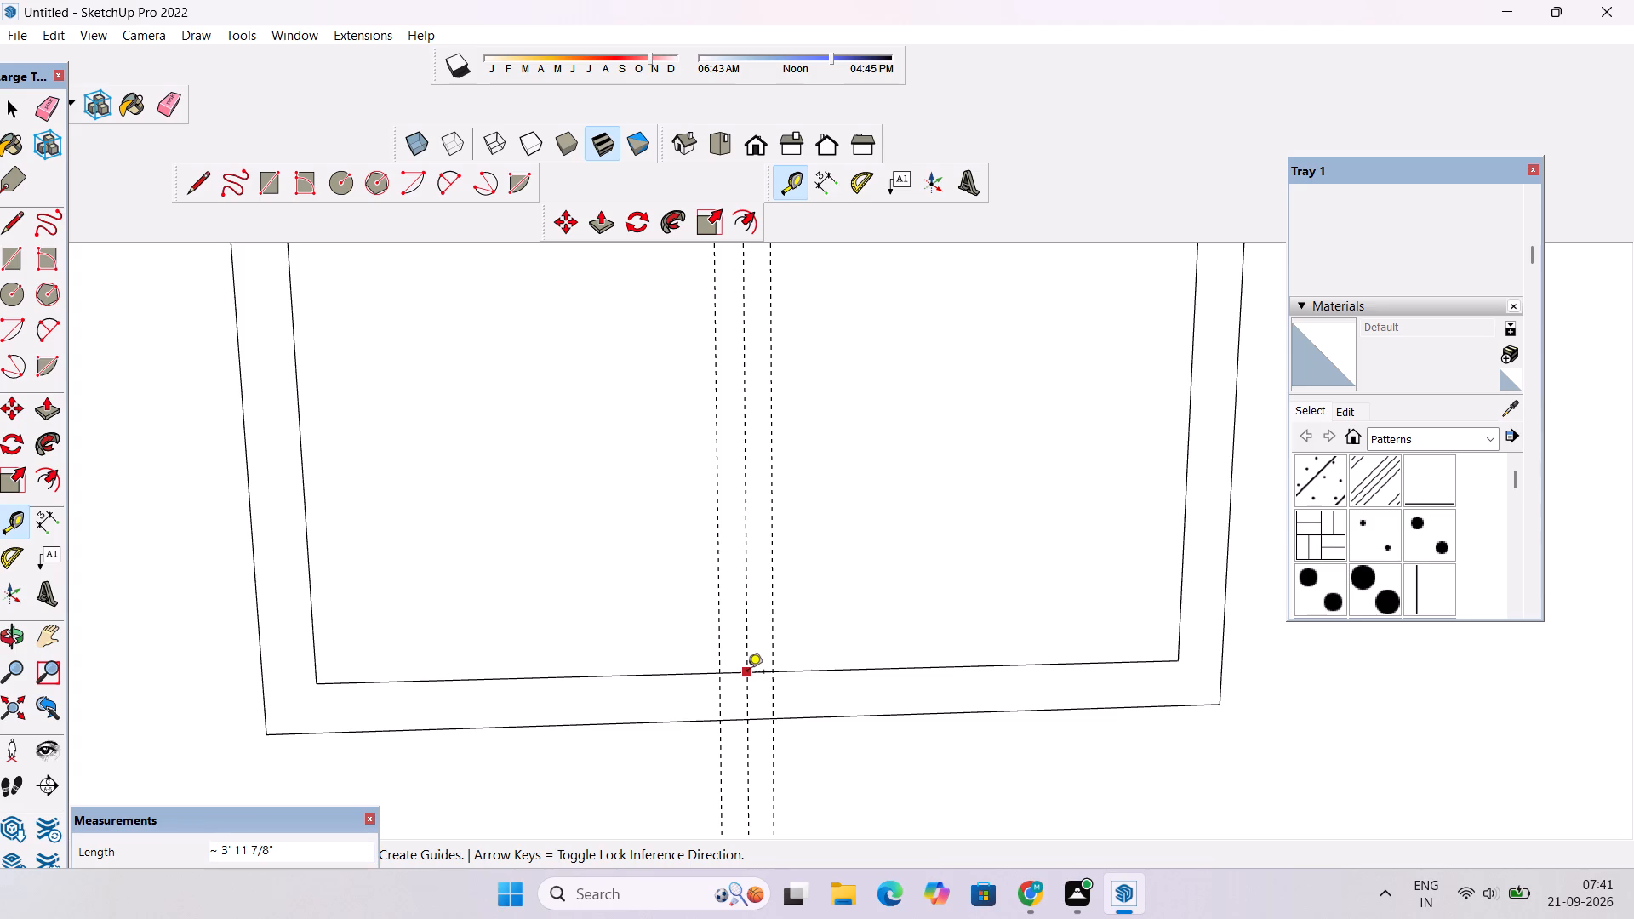
left_click(747, 675)
key("space")
Erase the two earlier vertical guides on either side of the window's centre guide.
key("e")
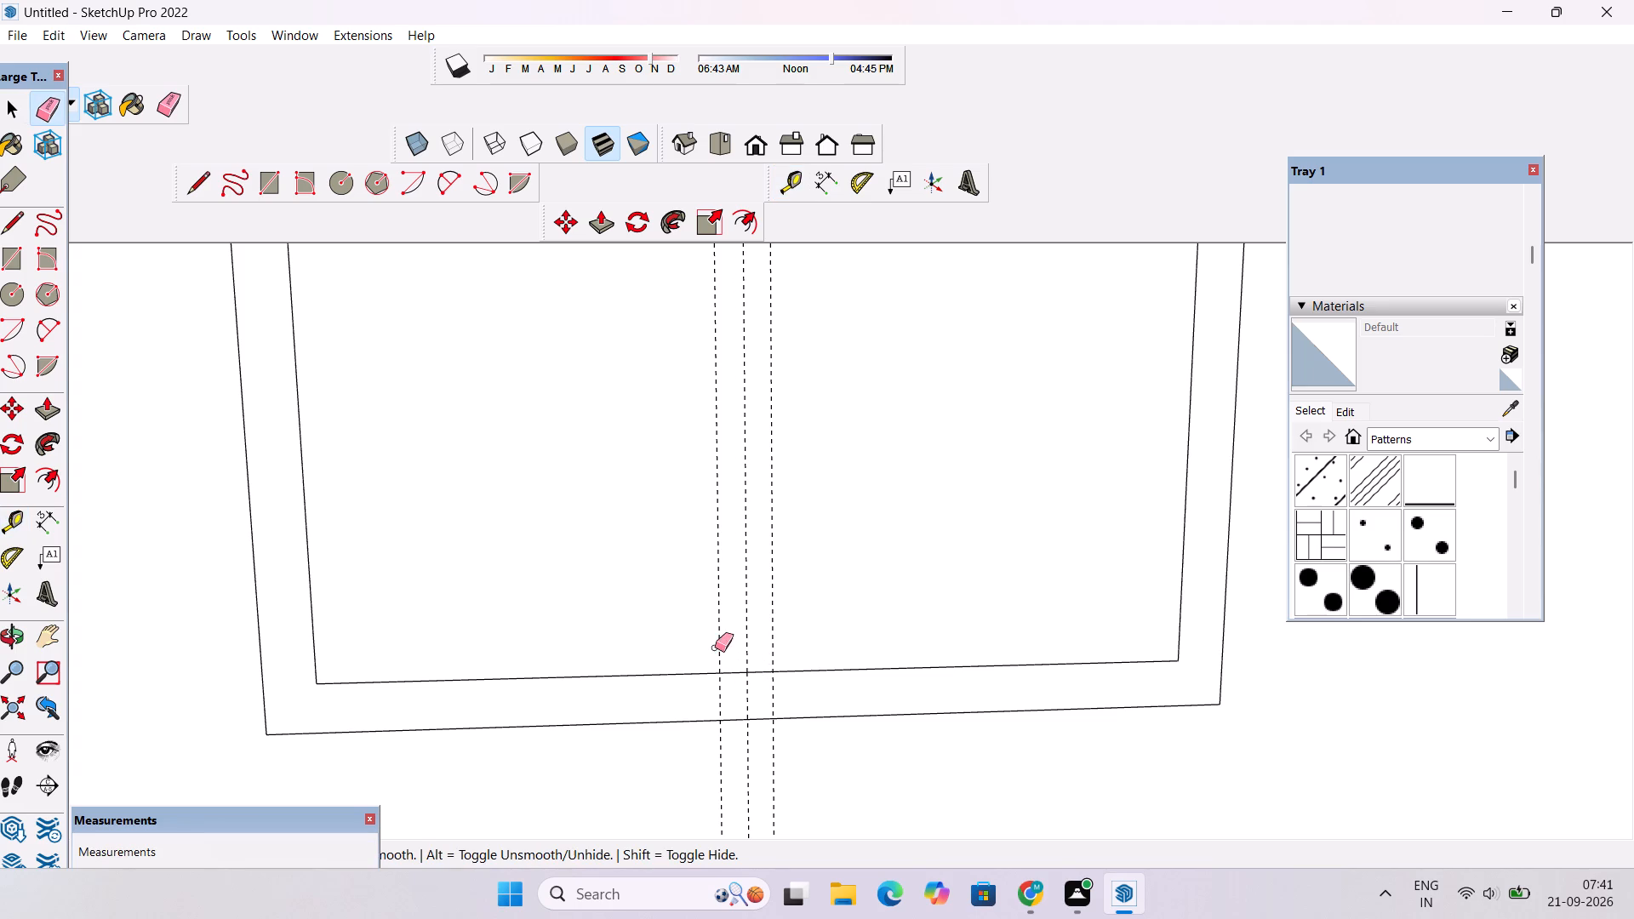
left_click(717, 600)
left_click(720, 603)
scroll(696, 597, "down", 3)
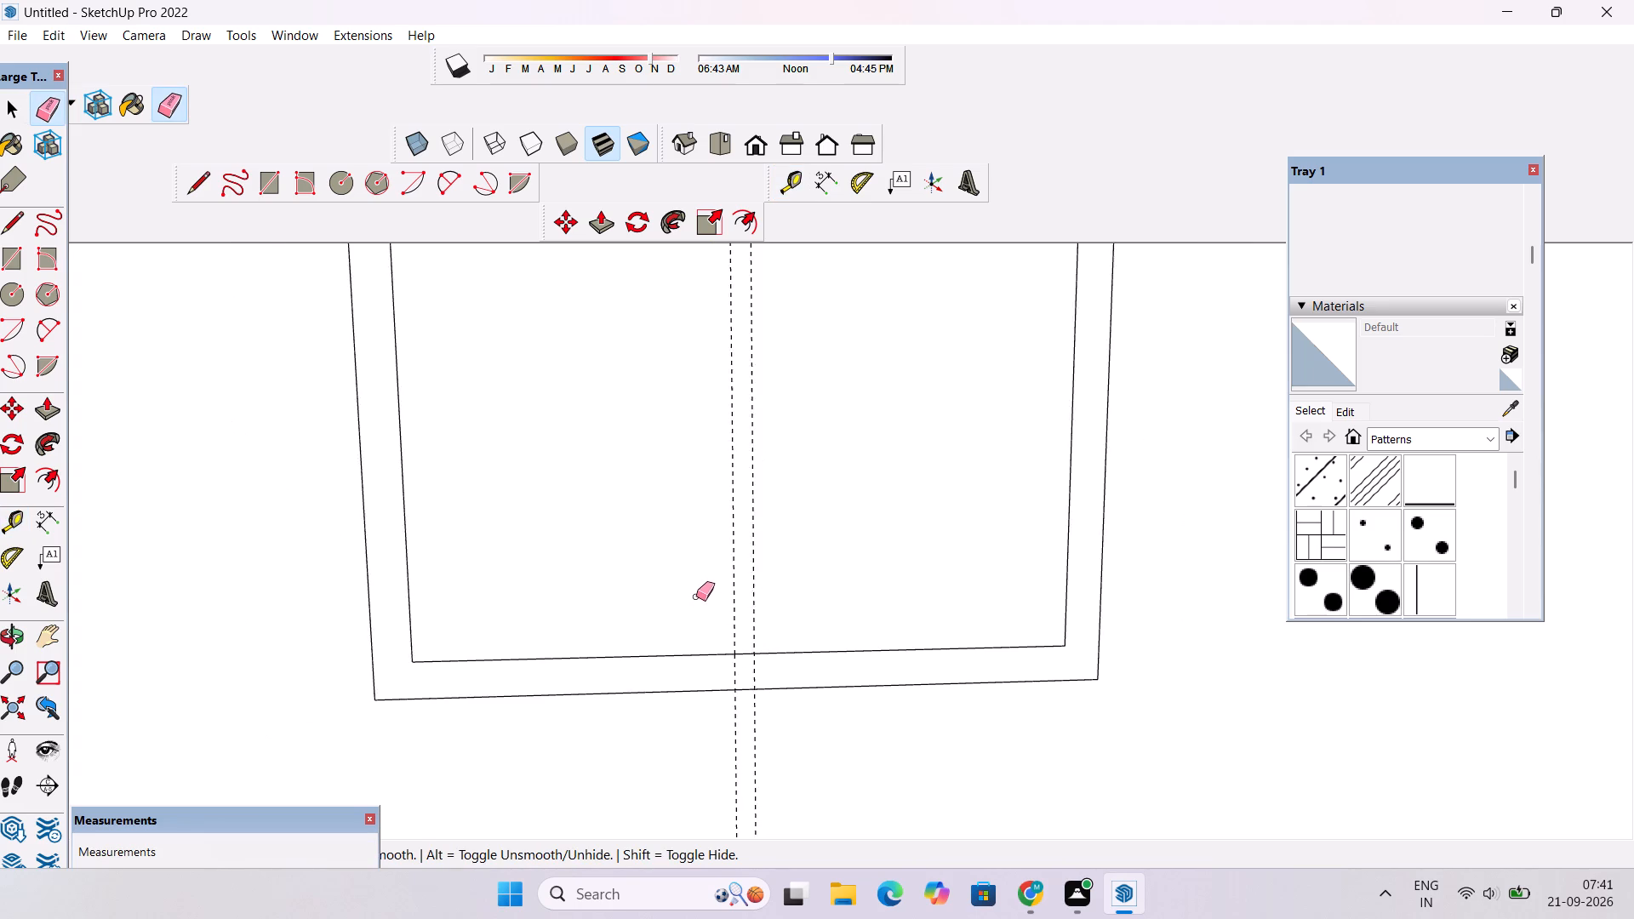
scroll(696, 596, "down", 12)
scroll(691, 565, "up", 1)
scroll(691, 565, "down", 5)
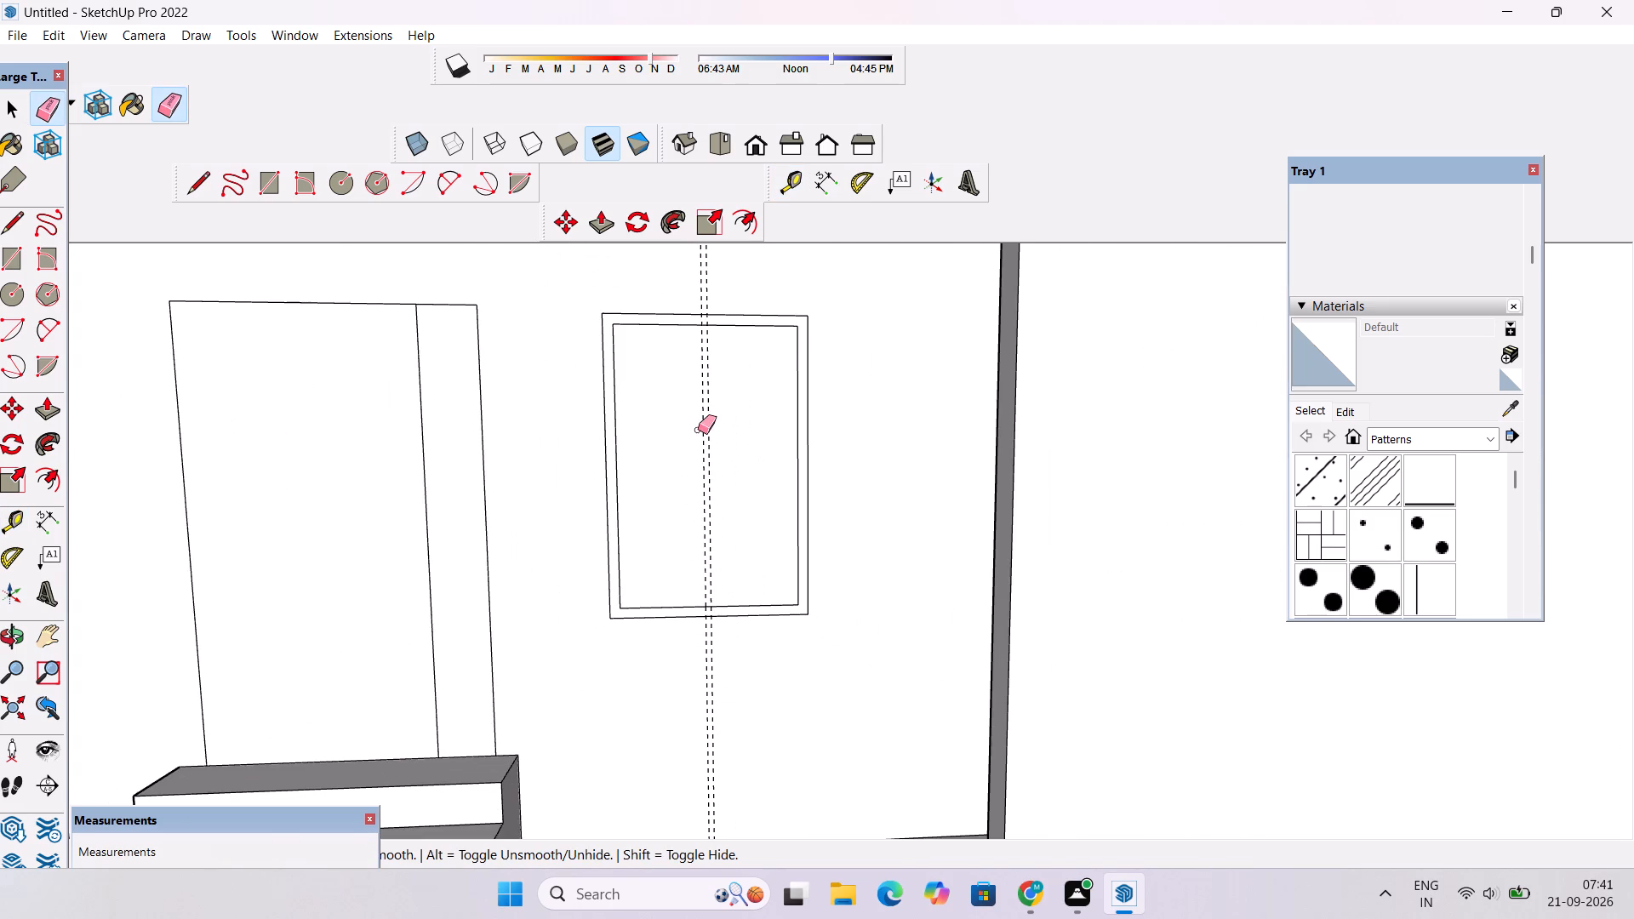
scroll(698, 420, "up", 1)
scroll(710, 345, "up", 8)
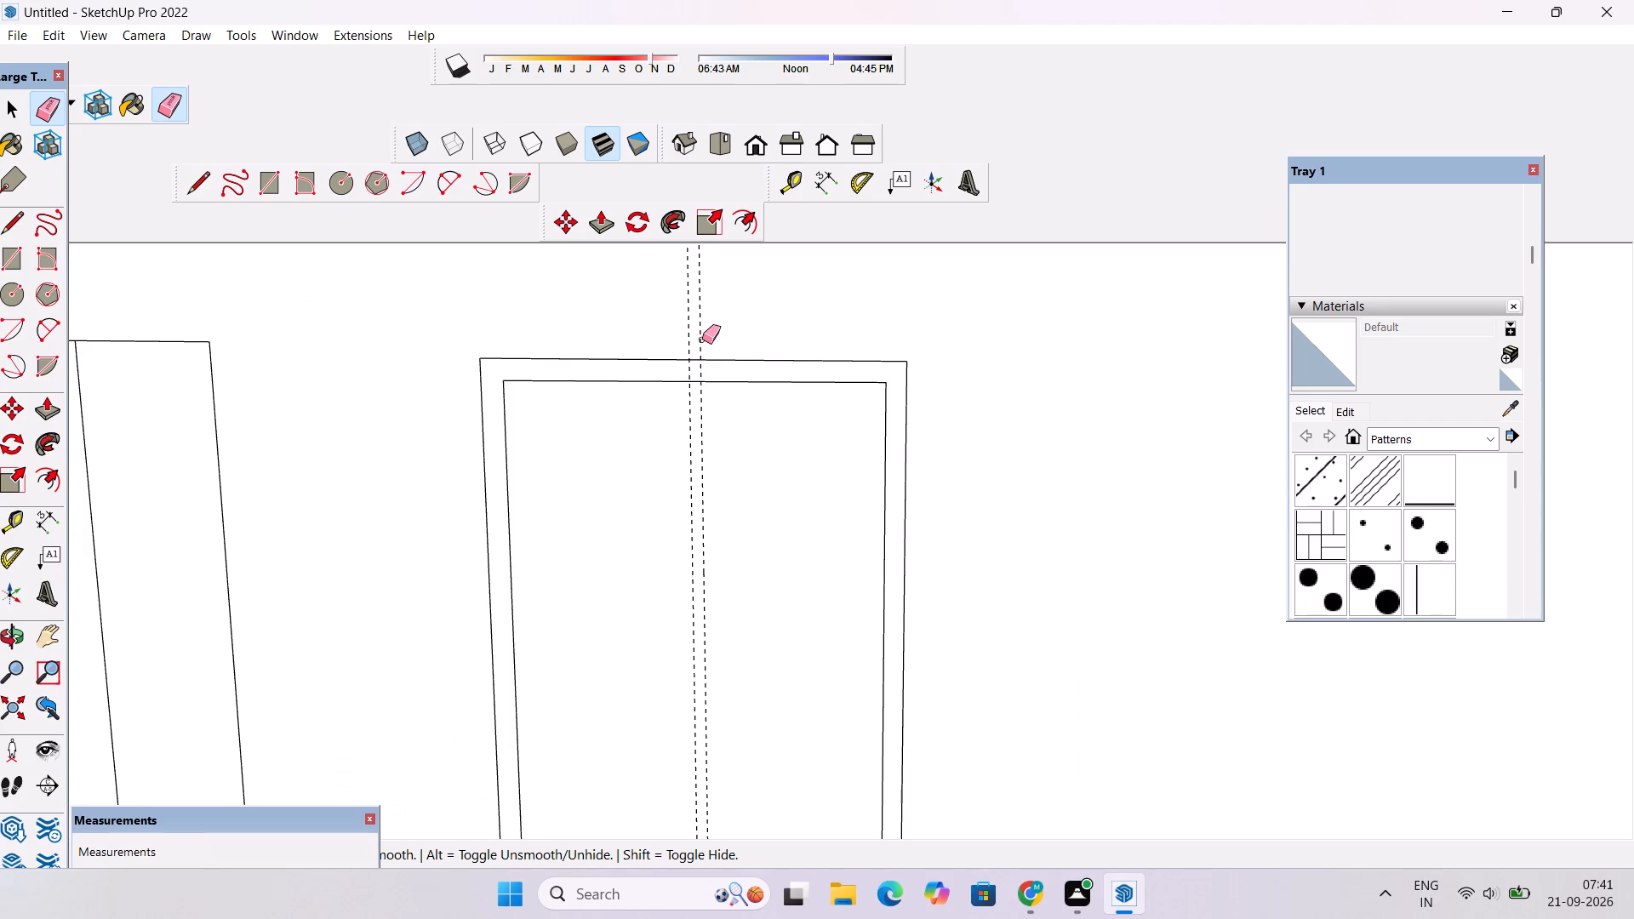
left_click(700, 338)
Place a second vertical guide 5 3/8" from the centre guide, on the side toward the tall block.
key("t")
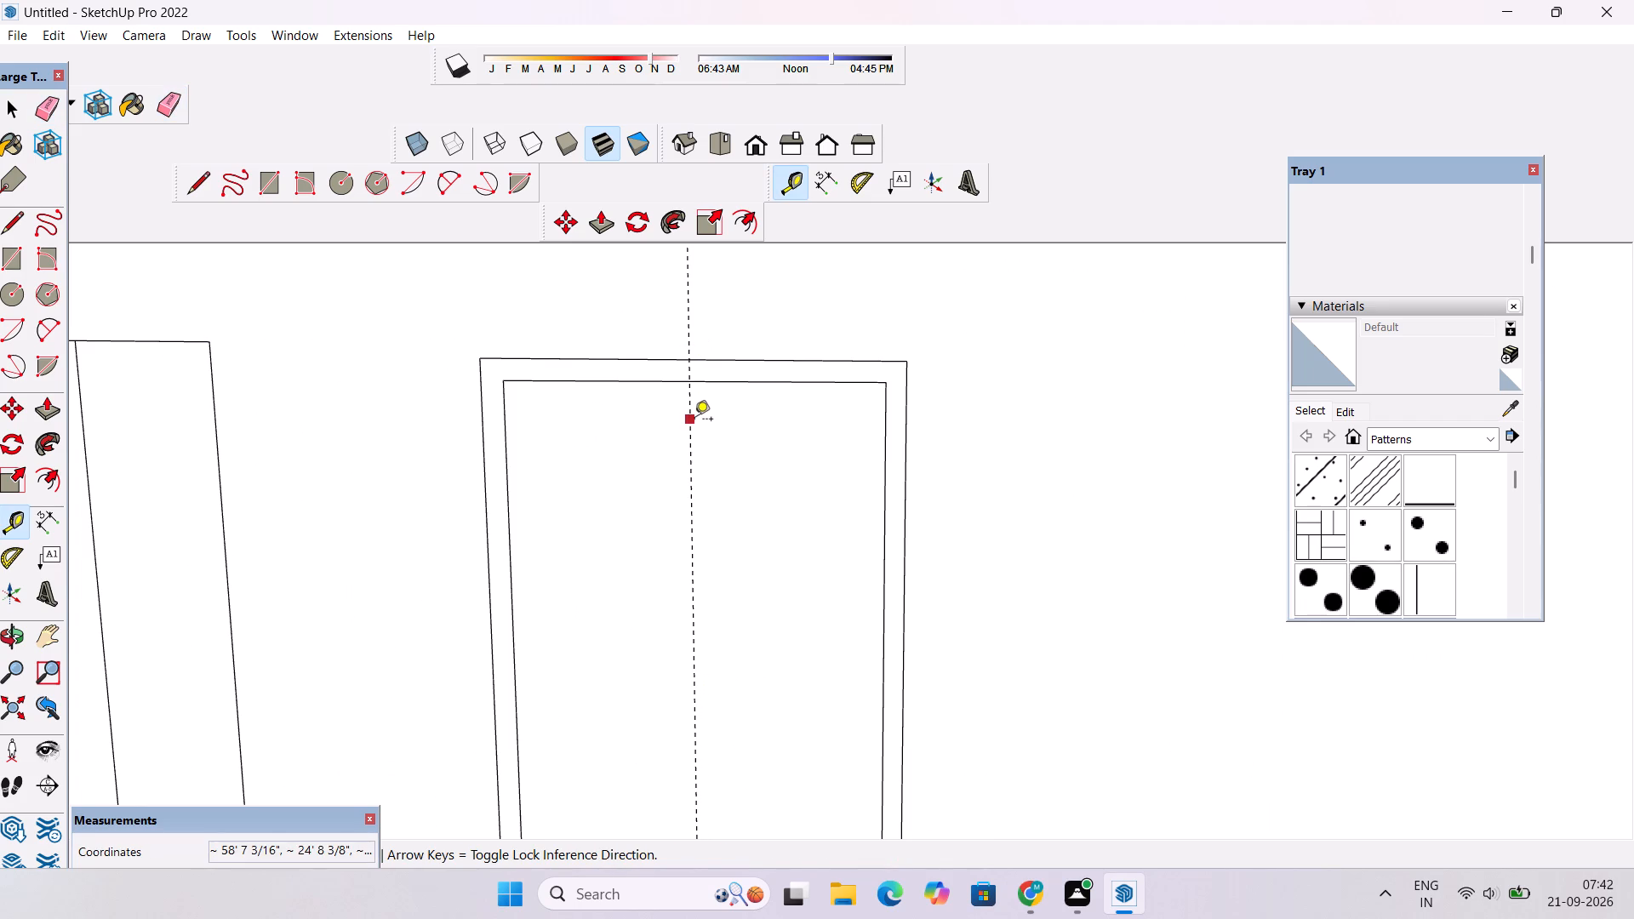
left_click(693, 425)
scroll(705, 426, "down", 9)
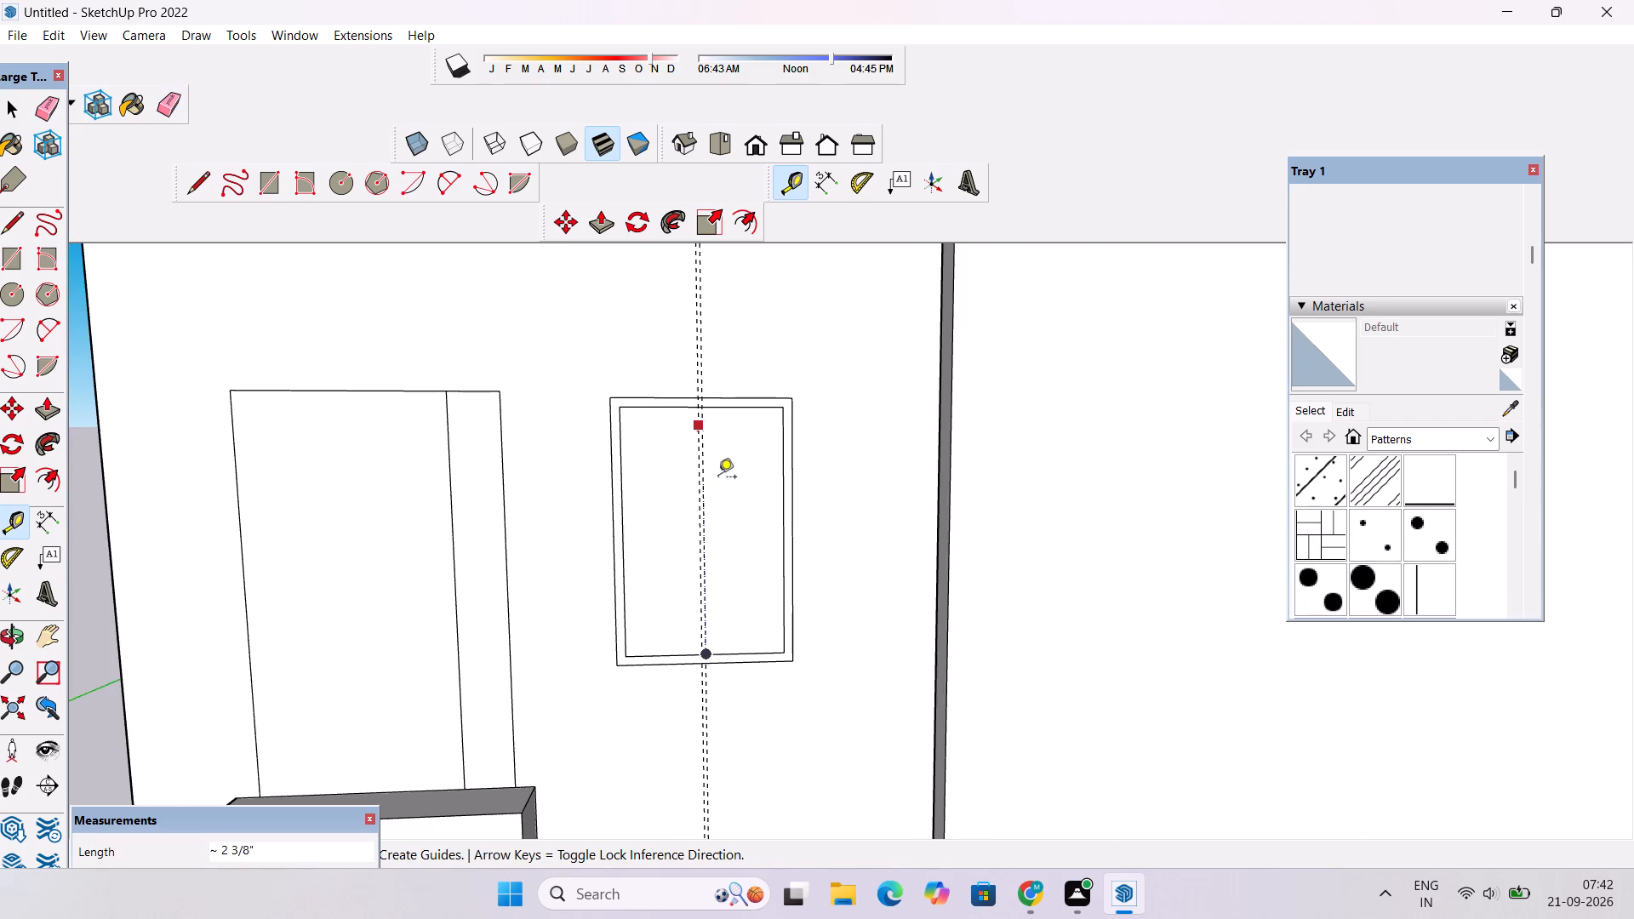
scroll(718, 519, "up", 8)
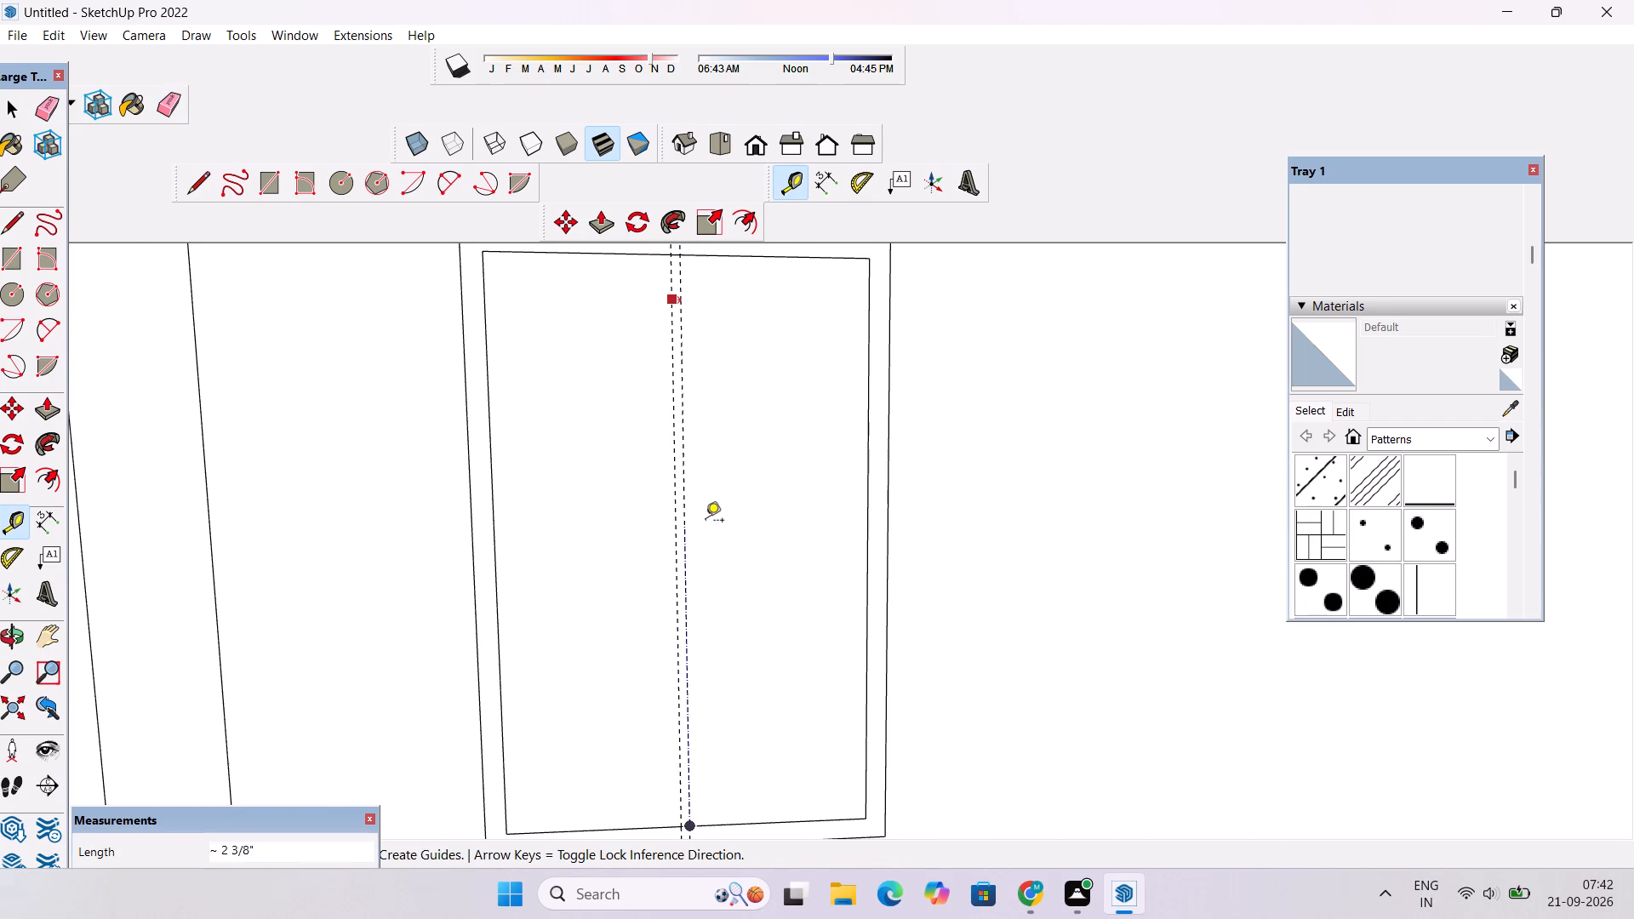
scroll(709, 520, "up", 8)
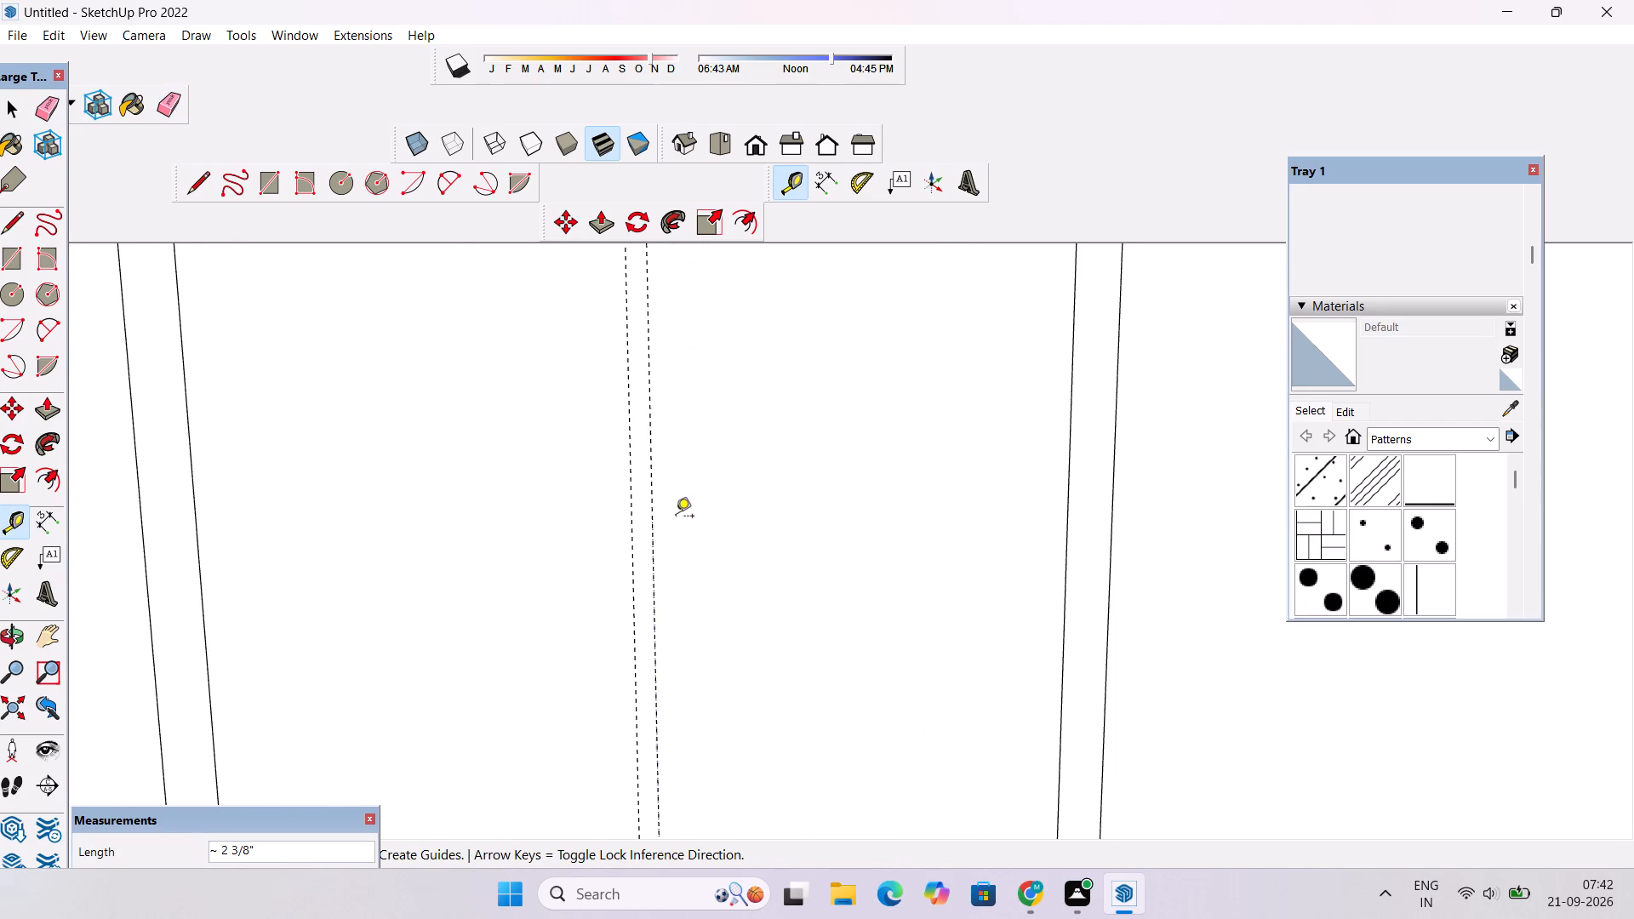
left_click(678, 516)
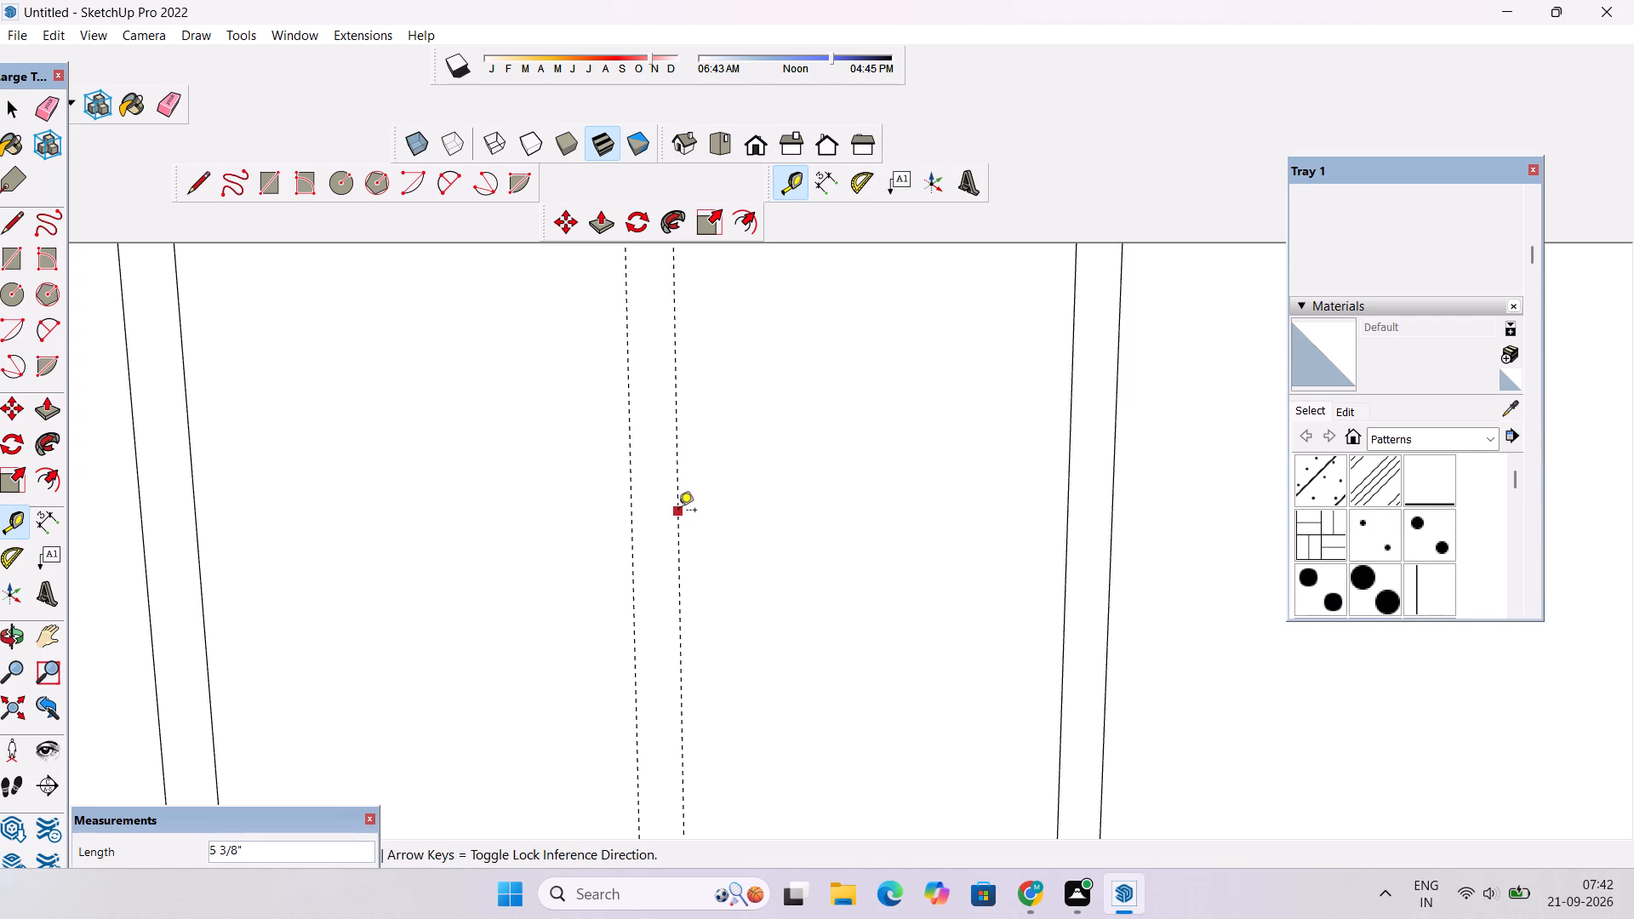
key("space")
Draw a mullion rectangle 5 3/8" wide and about 13' 11/16" high between the two guides, spanning the inner window frame.
scroll(659, 480, "down", 17)
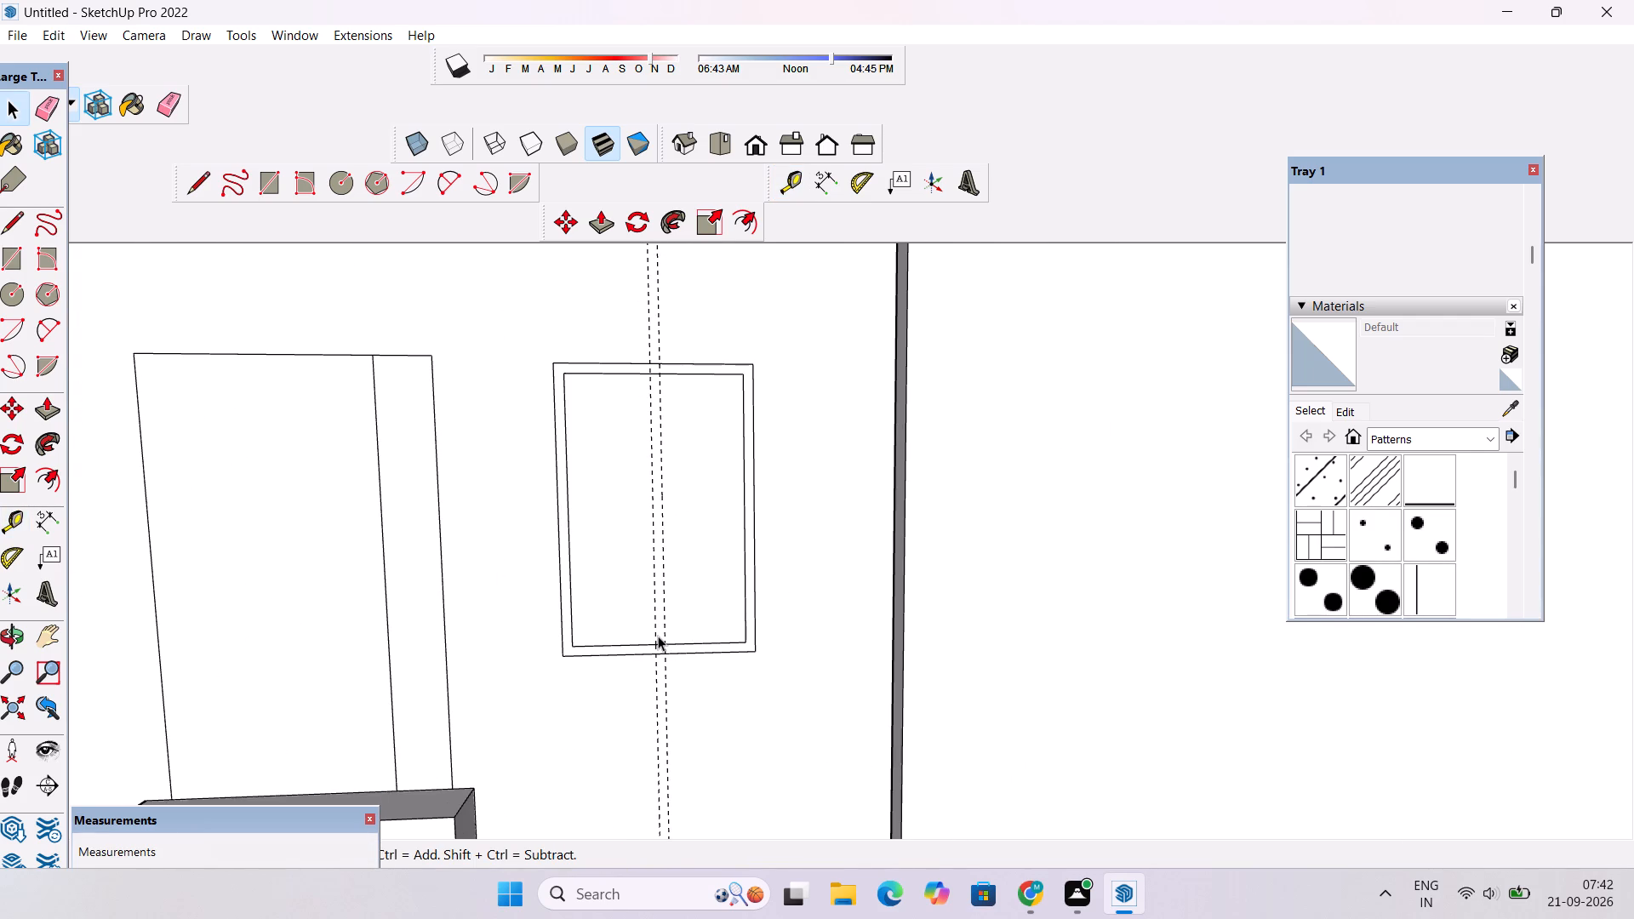
scroll(658, 636, "up", 4)
key("r")
scroll(658, 636, "down", 6)
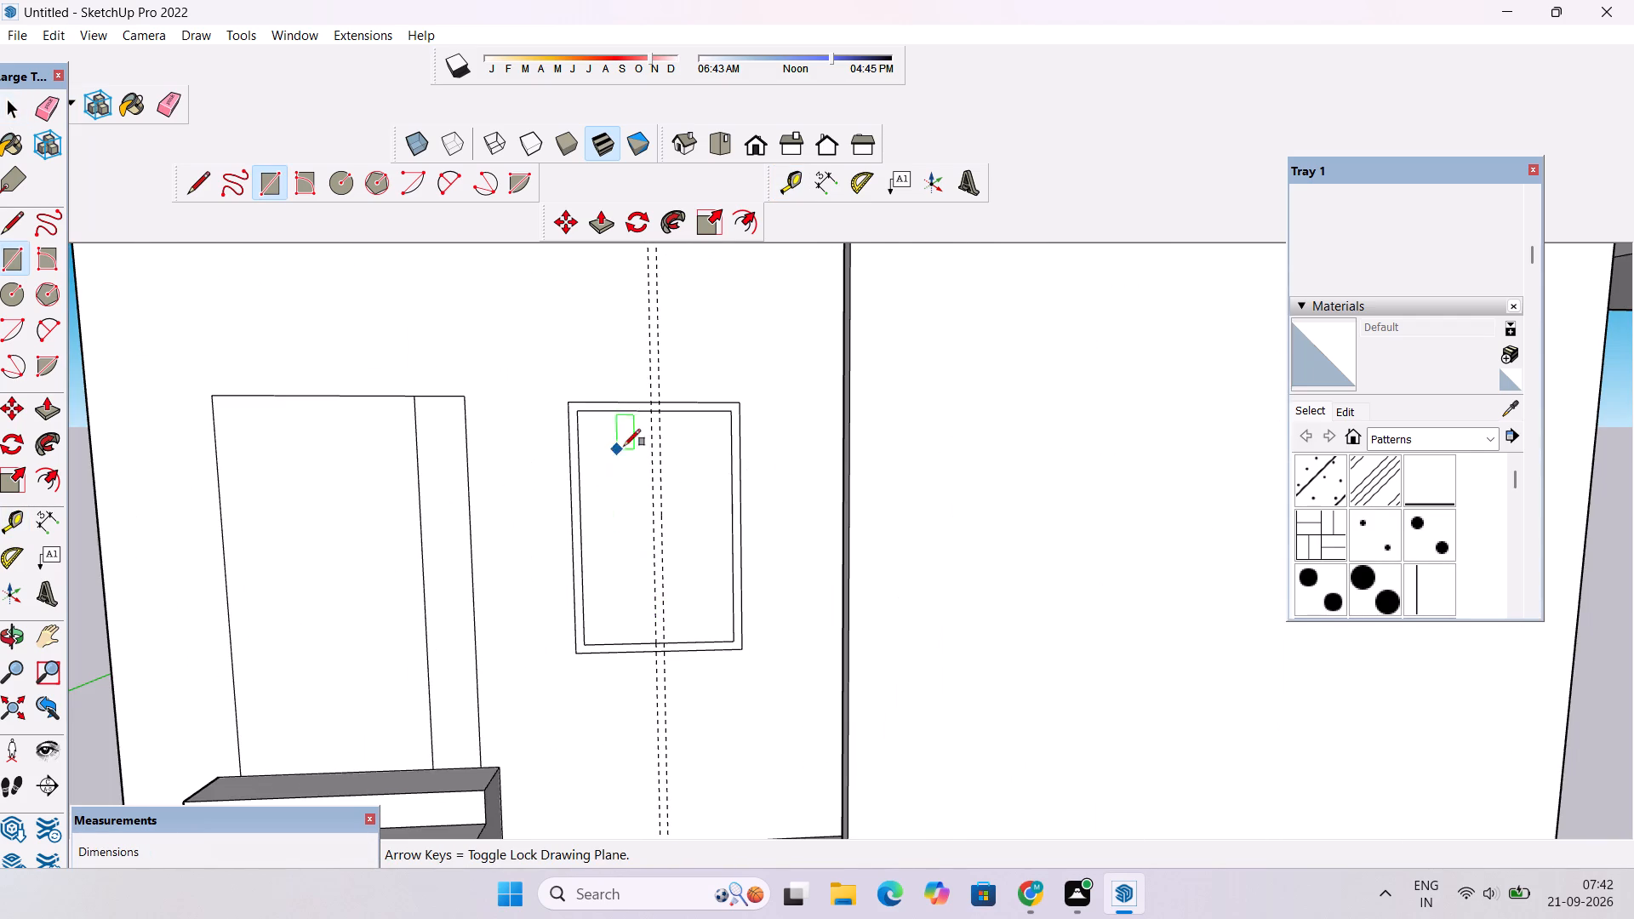
scroll(647, 410, "up", 12)
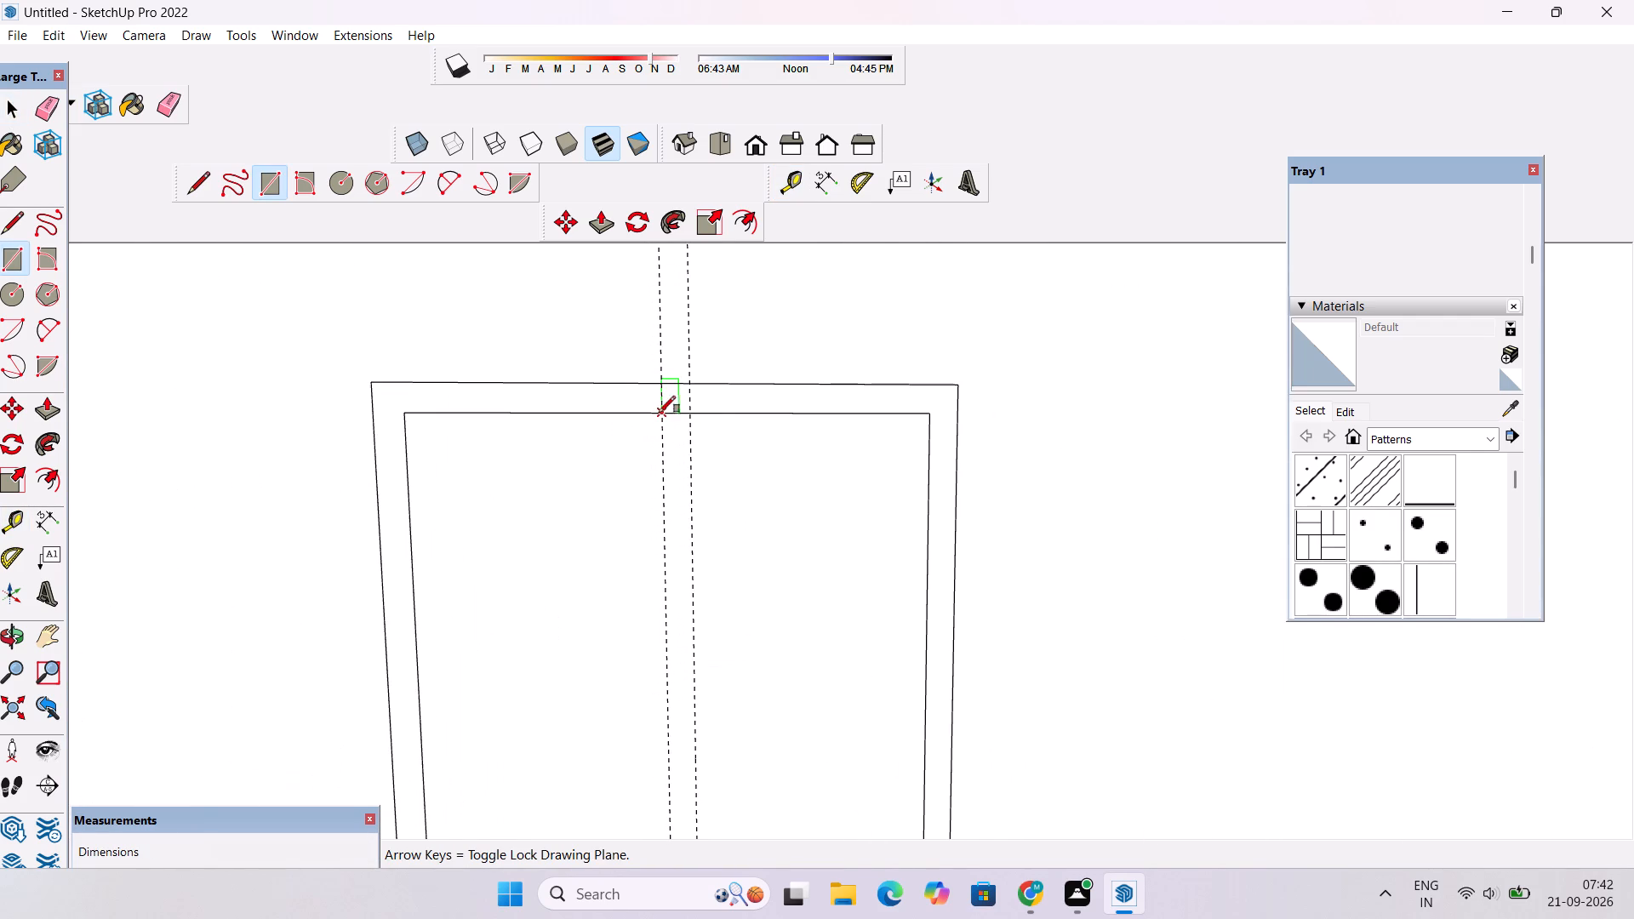
left_click(664, 413)
scroll(673, 451, "down", 13)
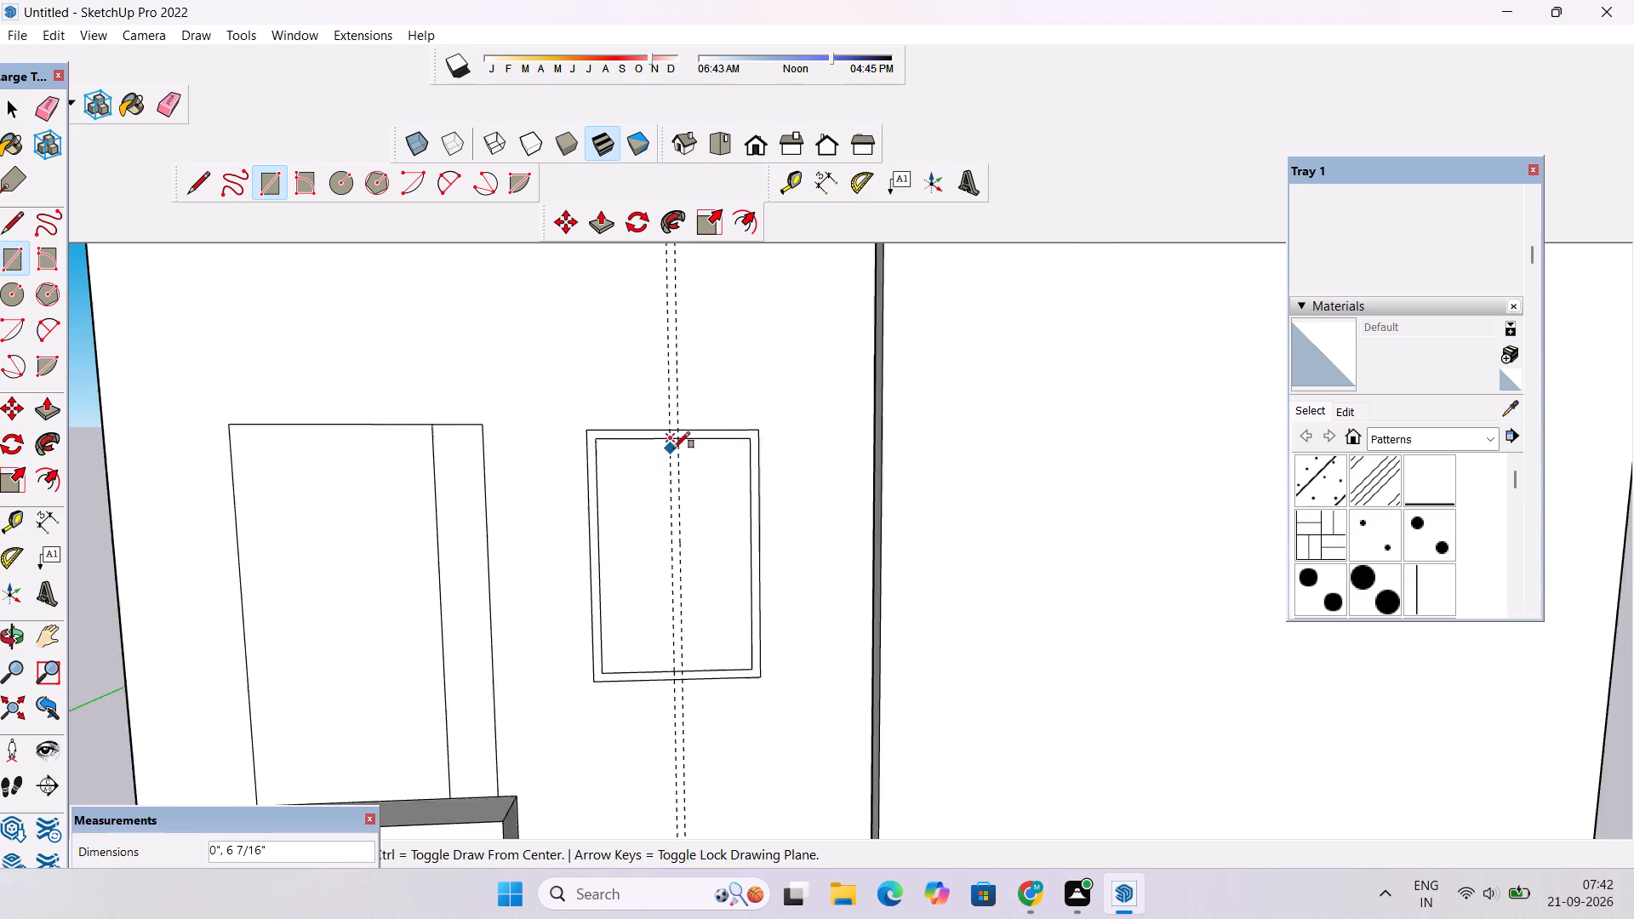
scroll(673, 448, "down", 4)
scroll(679, 620, "up", 12)
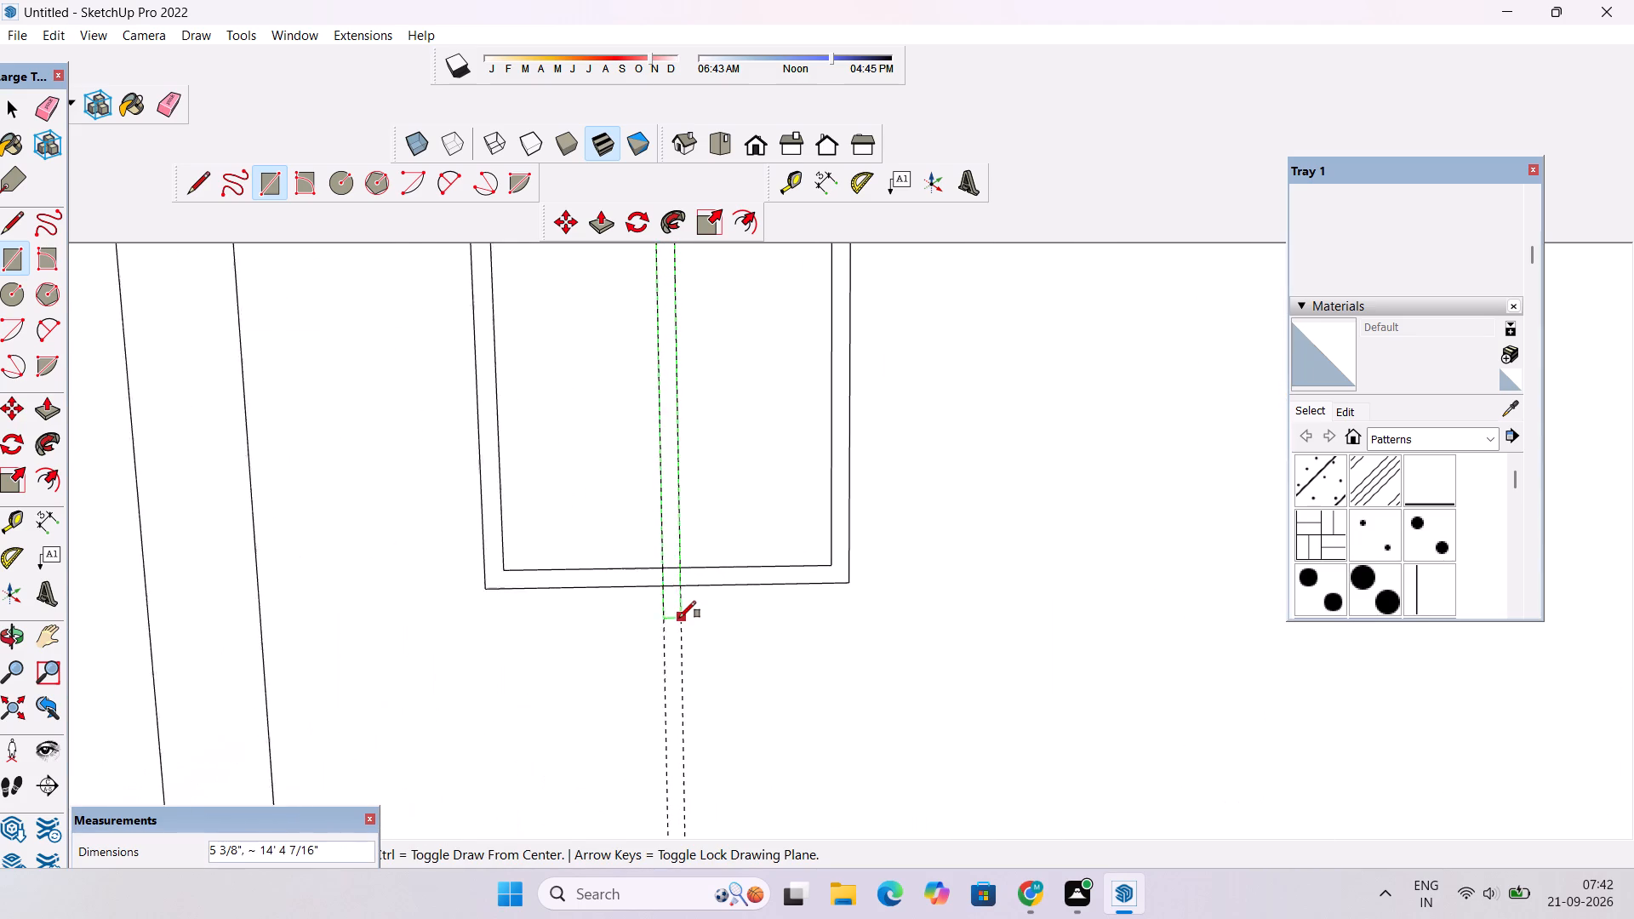
scroll(679, 618, "up", 2)
left_click(678, 551)
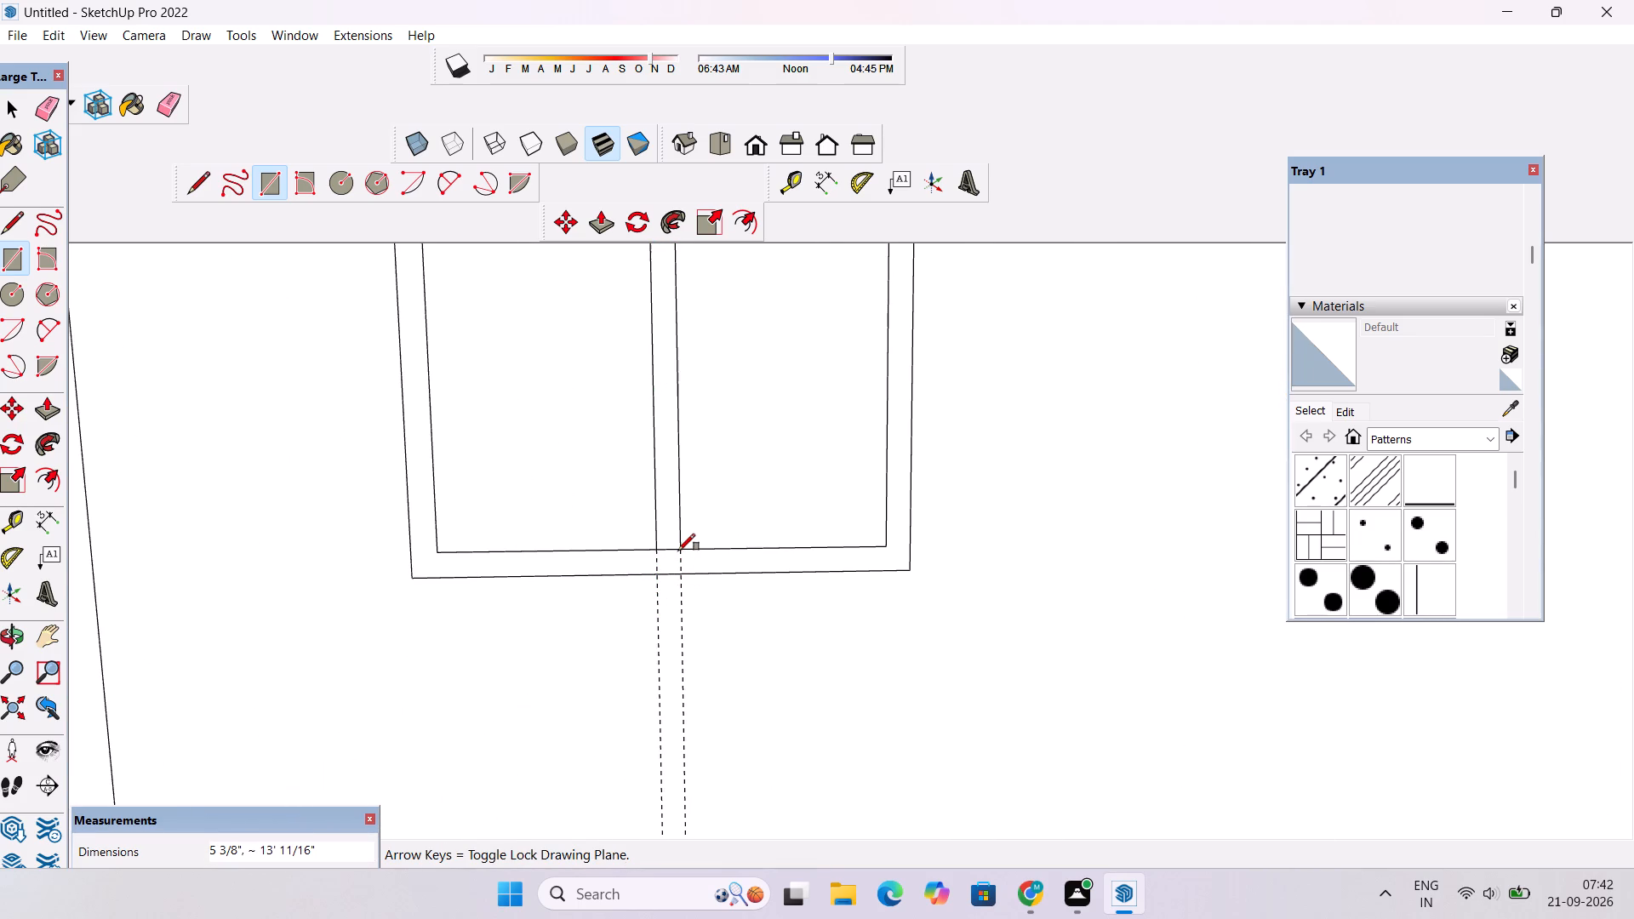
key("space")
Erase both vertical guides running through the window.
type("e")
scroll(678, 551, "down", 5)
left_click_drag(712, 622, 712, 625)
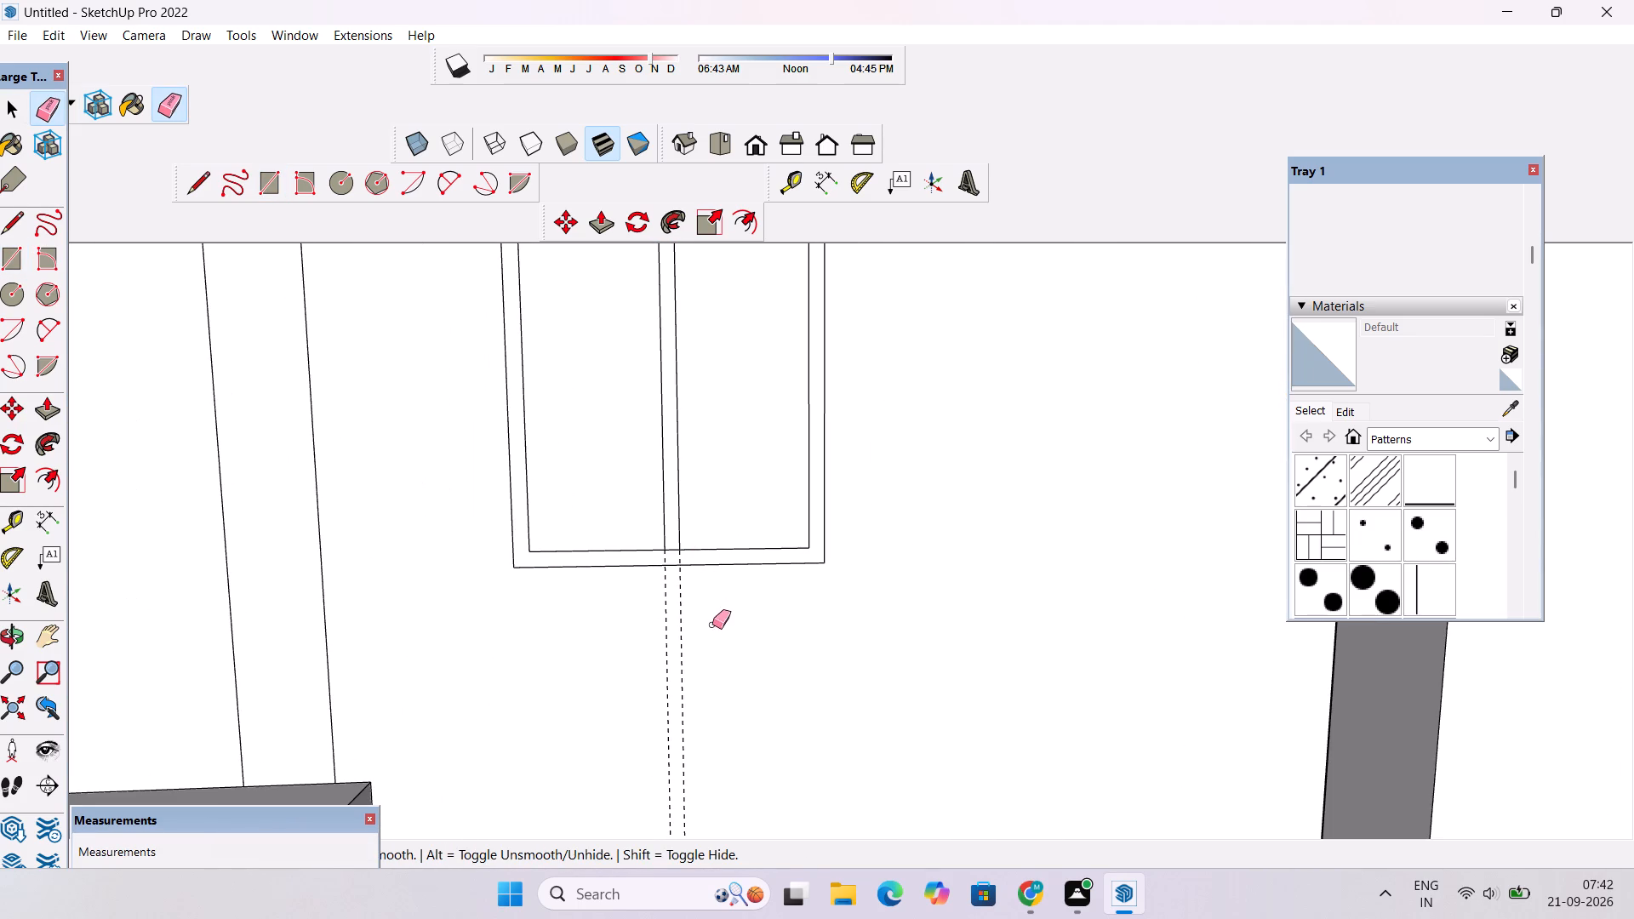
left_click_drag(712, 625, 643, 700)
Erase the short inner-frame segments at the mullion's upper and lower ends so it merges with the window frame.
scroll(705, 668, "down", 8)
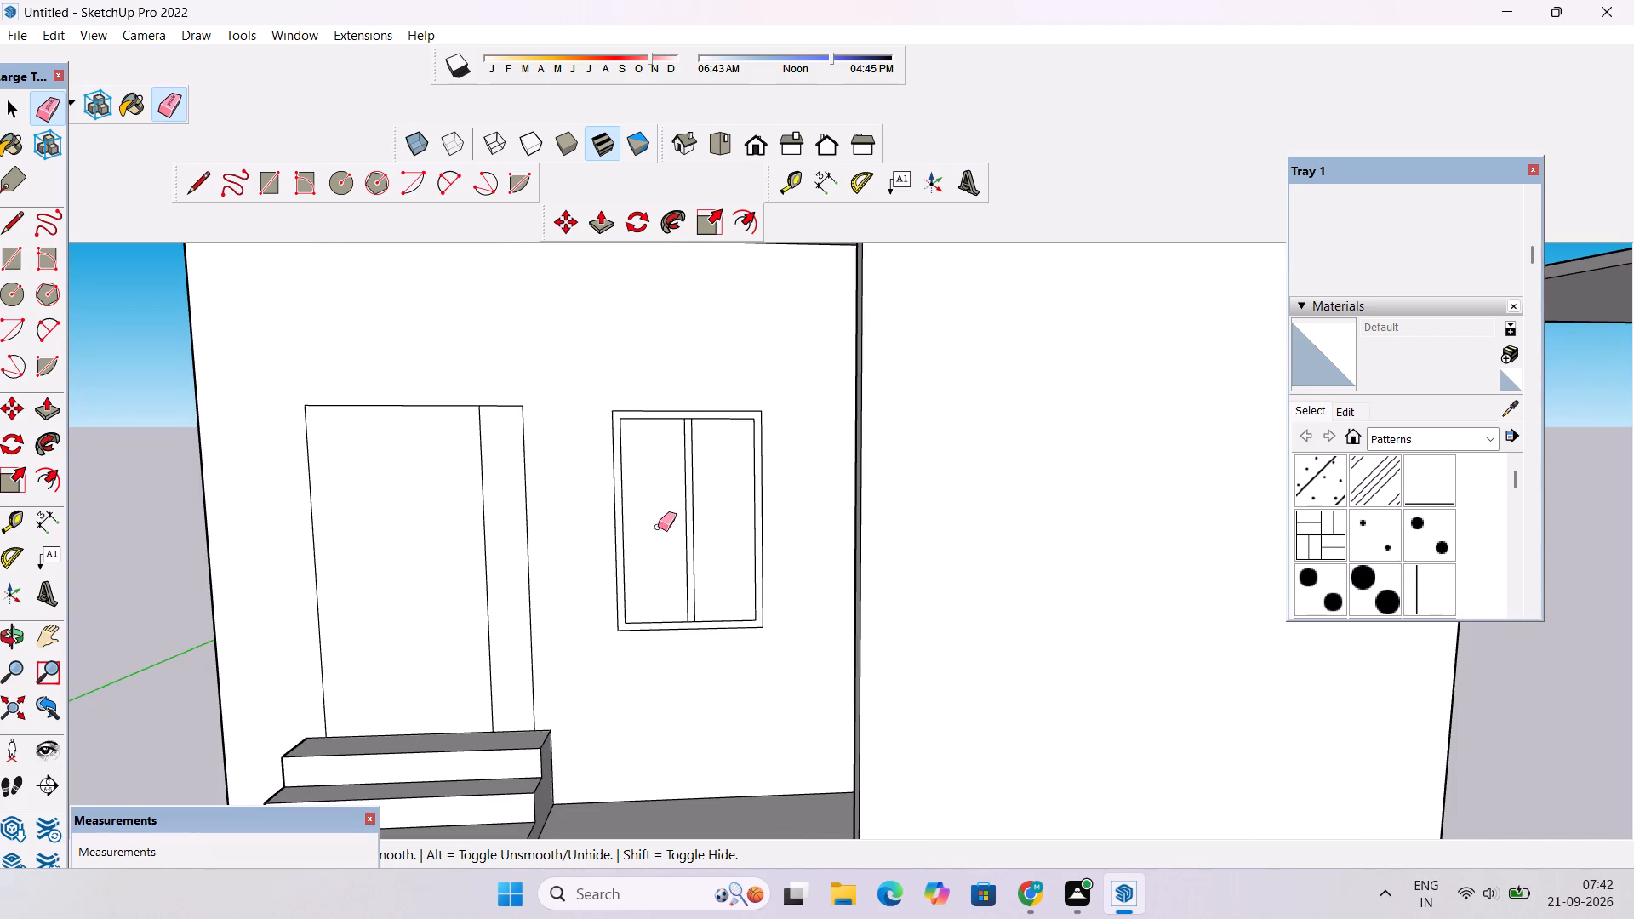
scroll(699, 408, "up", 12)
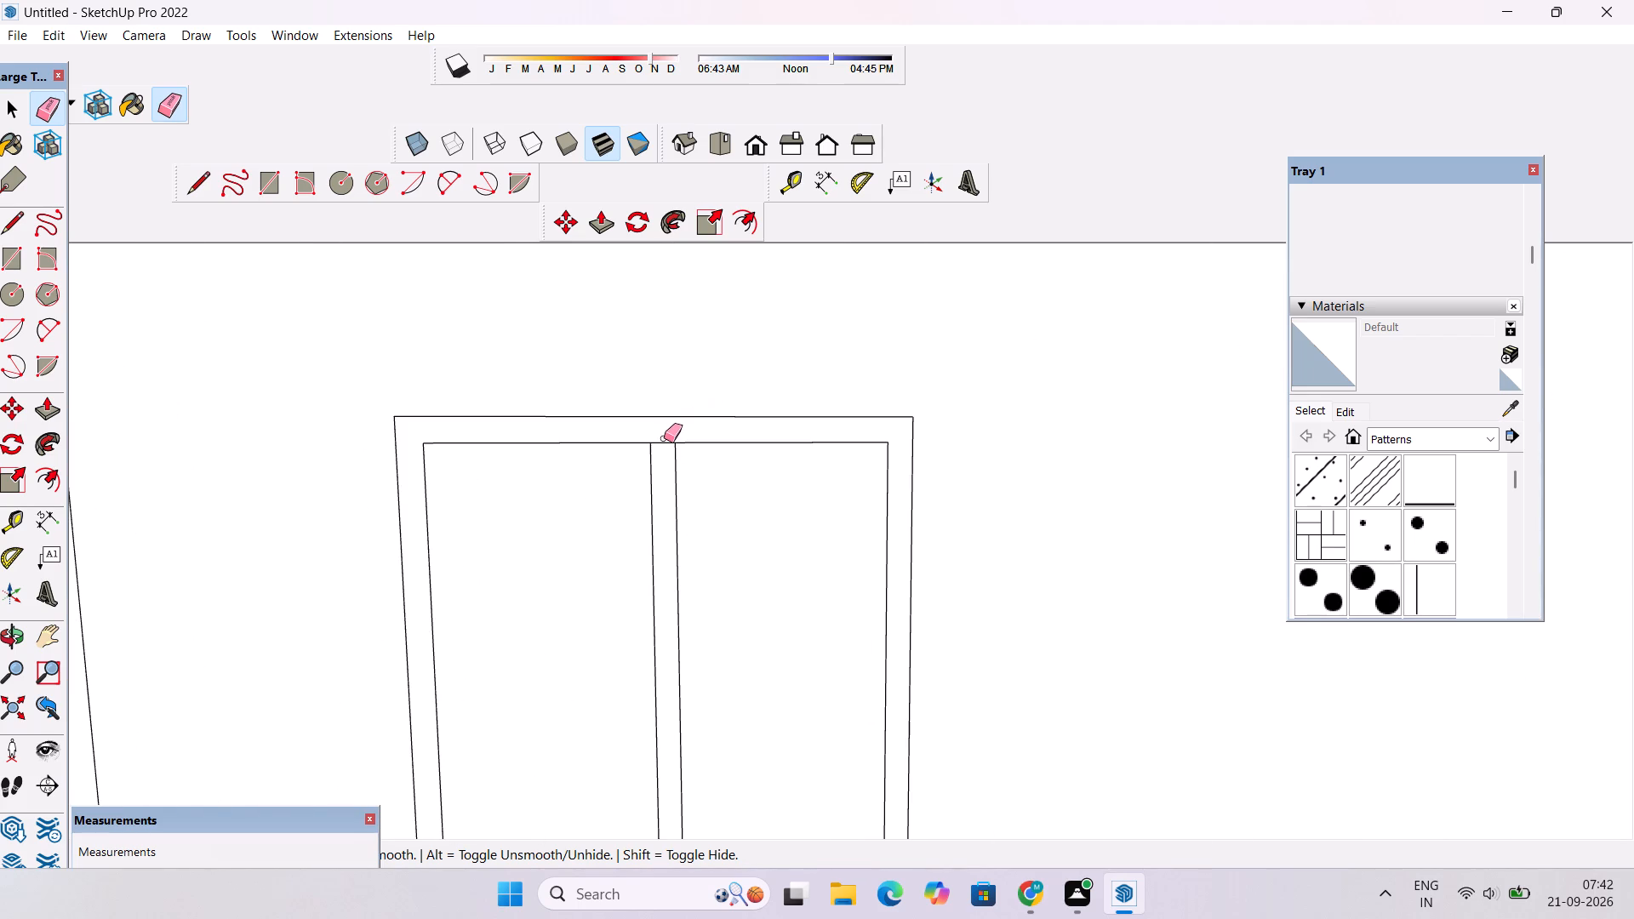
left_click(664, 438)
scroll(691, 385, "down", 10)
scroll(693, 694, "up", 4)
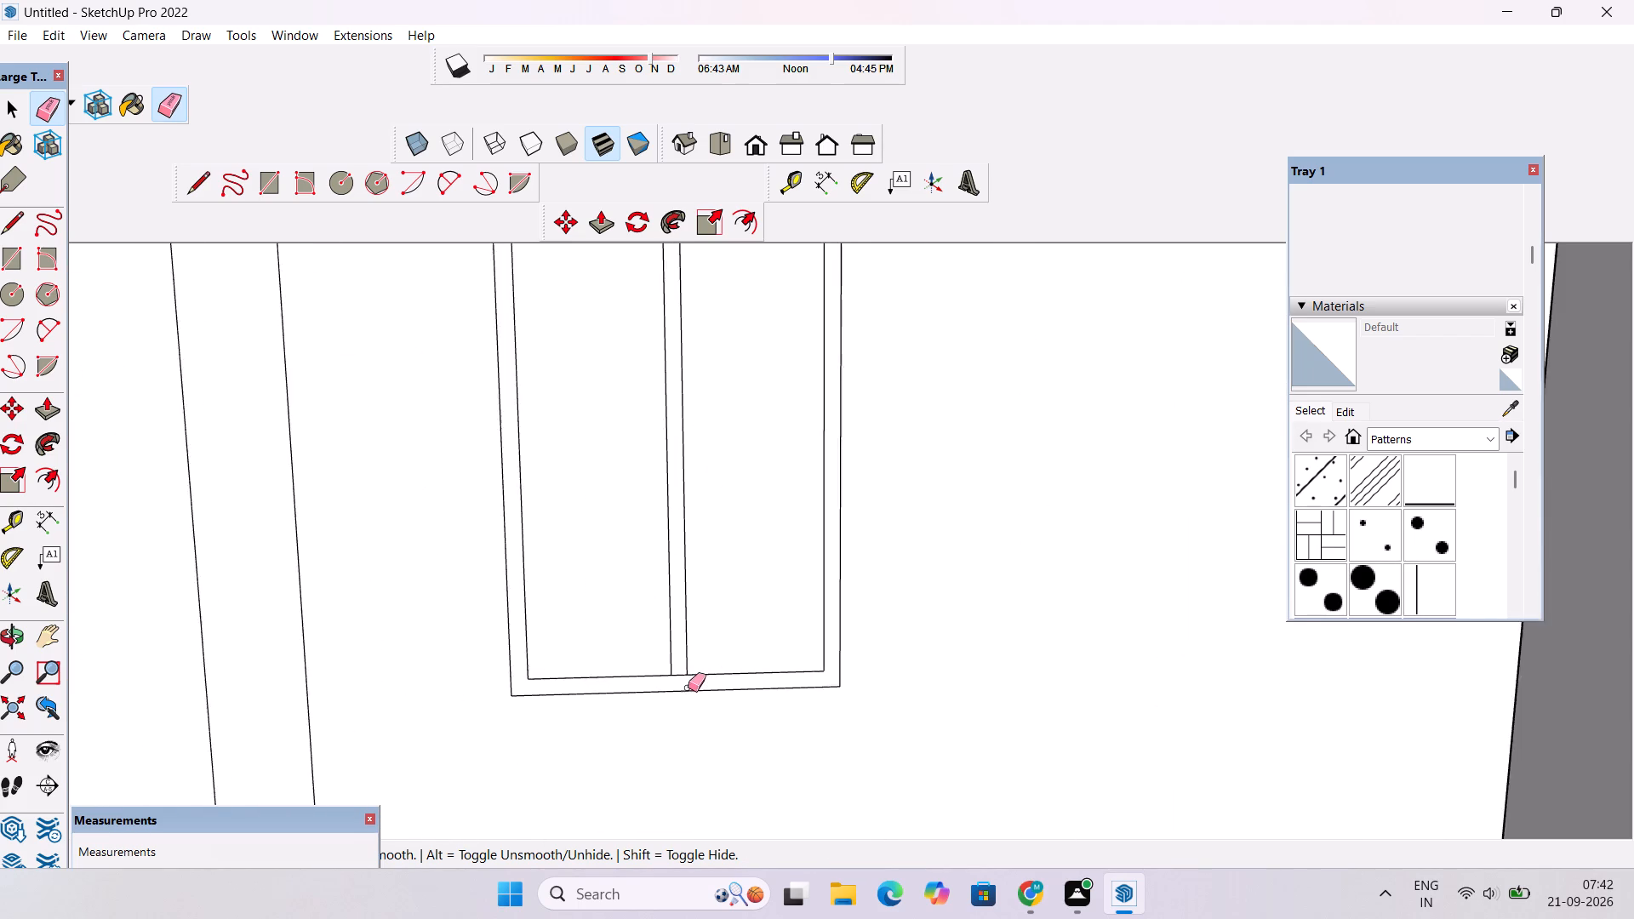
scroll(688, 688, "up", 10)
left_click_drag(671, 659, 671, 676)
scroll(671, 676, "down", 11)
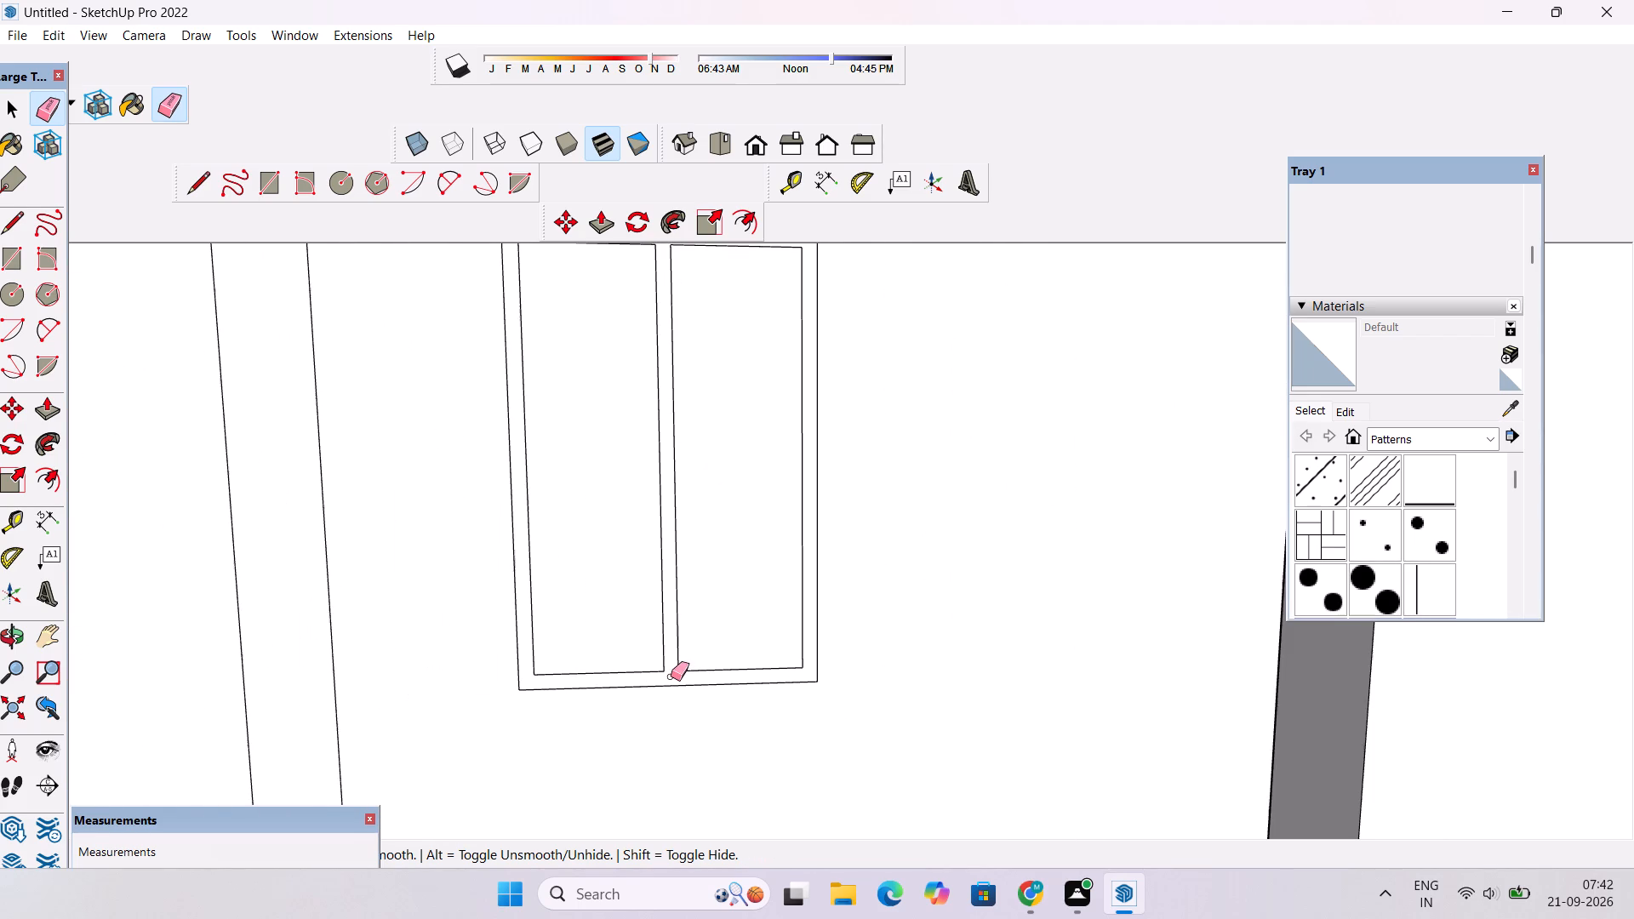
Examine the divided window, door, porch and overall building from the front, above and the sides.
key("o")
left_click_drag(667, 757, 654, 674)
scroll(654, 674, "down", 6)
left_click_drag(673, 658, 747, 809, "shift")
scroll(730, 746, "down", 6)
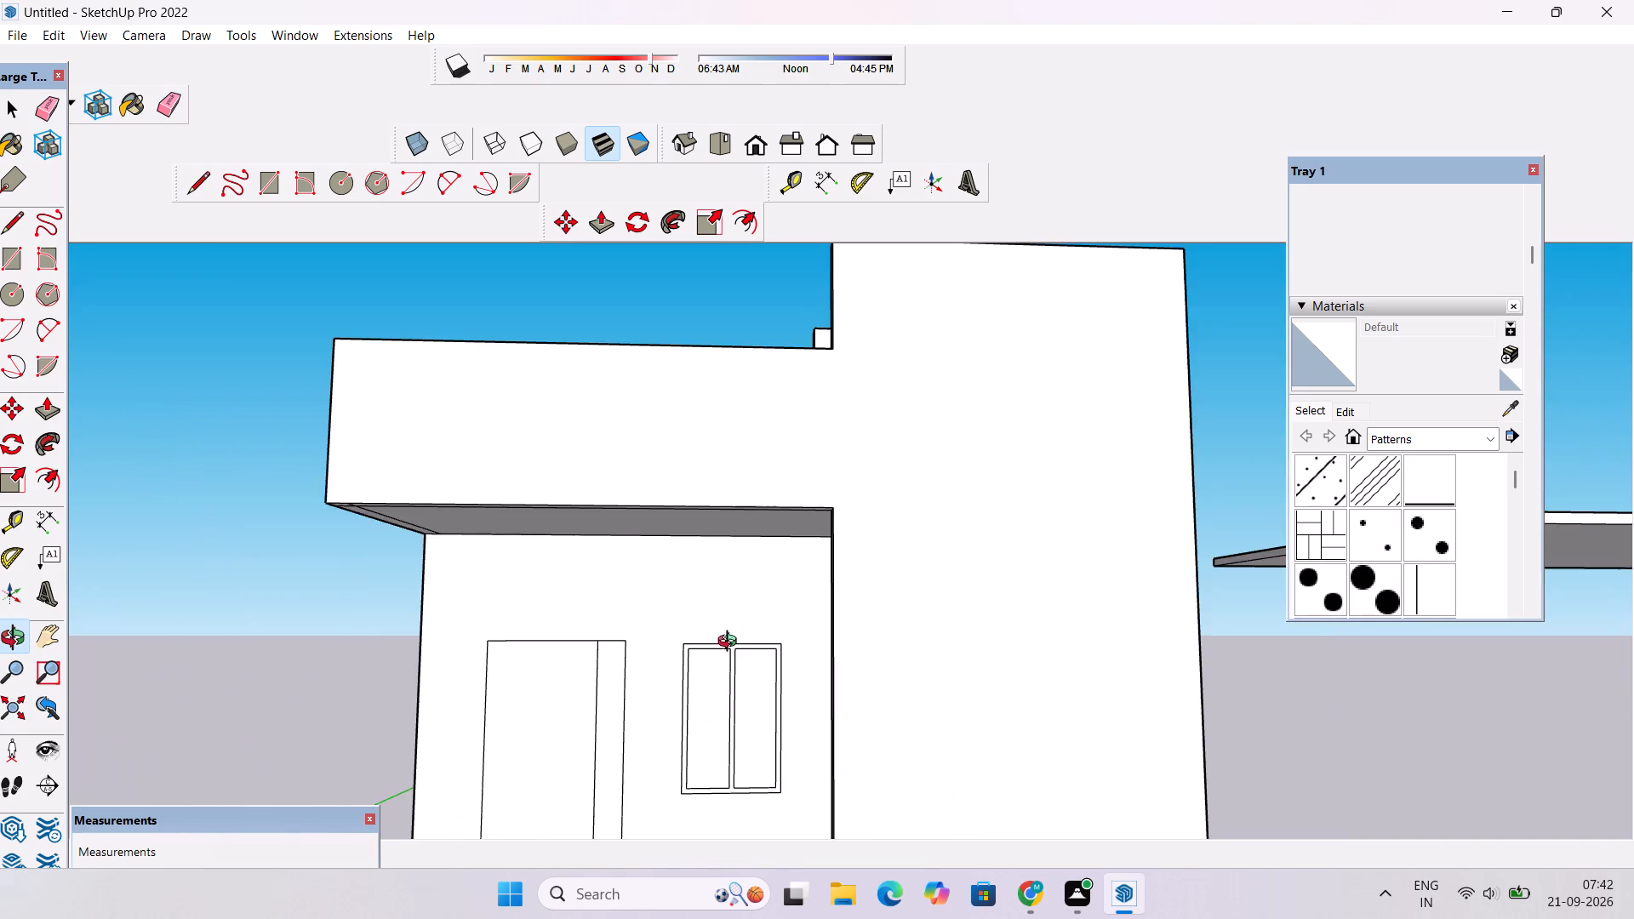
left_click_drag(732, 626, 754, 748)
scroll(748, 744, "down", 4)
left_click_drag(711, 750, 712, 633, "shift")
scroll(688, 652, "up", 3)
left_click_drag(791, 658, 777, 668)
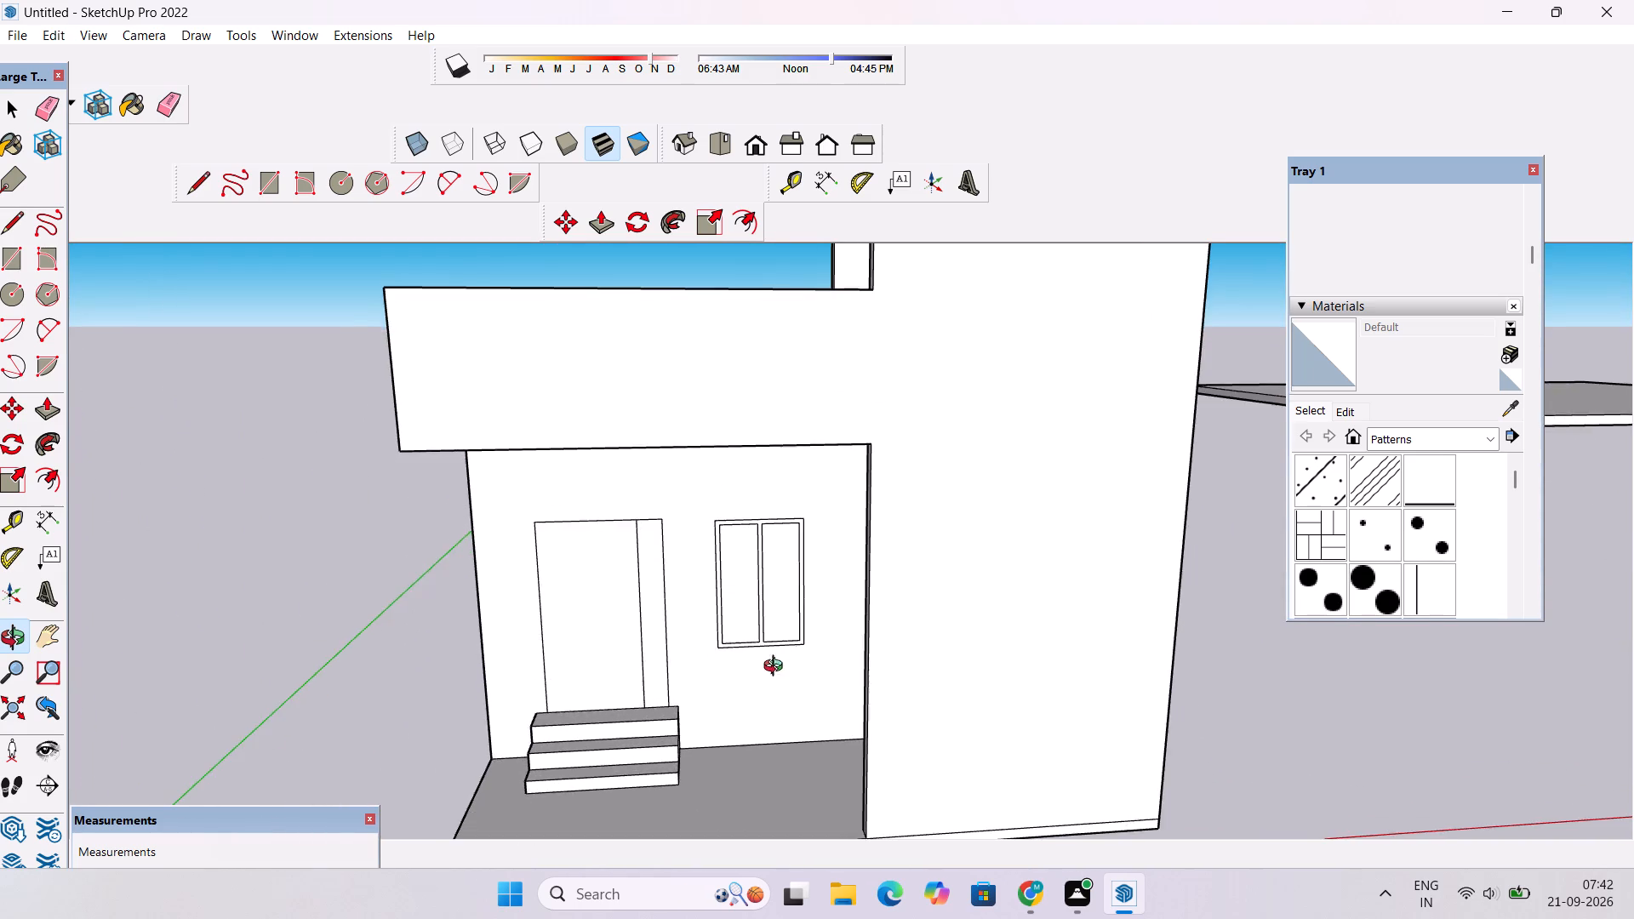
left_click_drag(777, 668, 723, 684)
scroll(697, 681, "down", 2)
scroll(654, 685, "up", 1)
left_click_drag(607, 698, 637, 676, "shift")
scroll(595, 619, "down", 5)
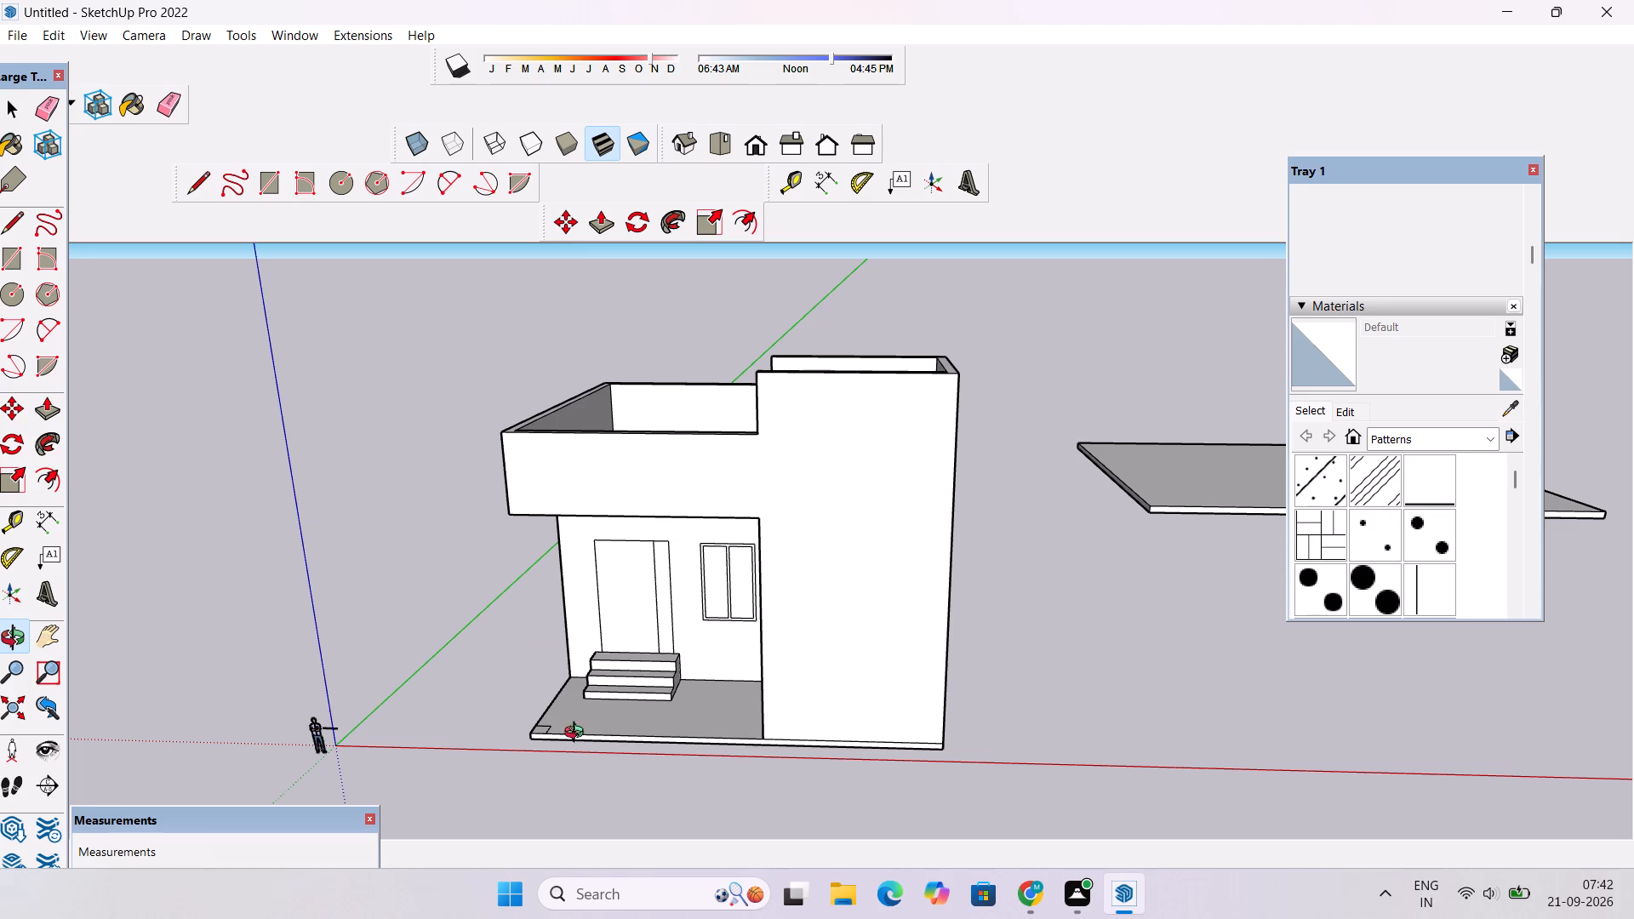
scroll(580, 714, "down", 5)
left_click_drag(487, 755, 682, 643, "shift")
scroll(694, 648, "up", 2)
left_click_drag(713, 636, 726, 583)
left_click_drag(783, 558, 520, 656)
scroll(520, 656, "down", 4)
left_click_drag(529, 649, 685, 622)
scroll(683, 621, "up", 4)
left_click_drag(729, 614, 706, 632)
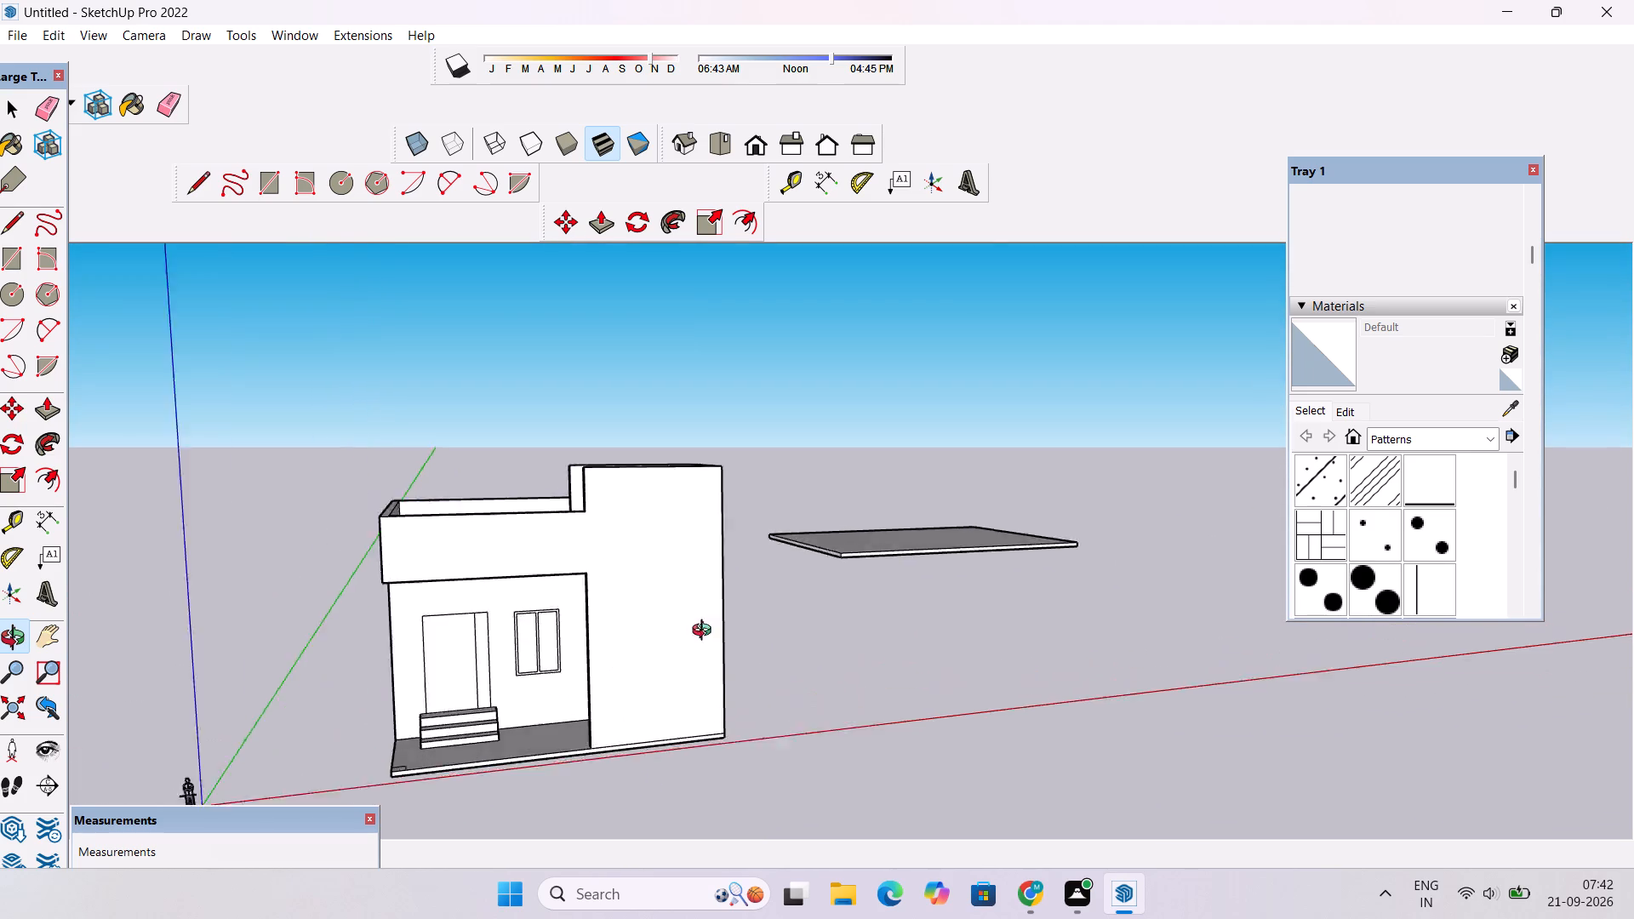
Erase the horizontal and vertical dividing lines on the tall block's outer side wall.
left_click_drag(706, 632, 337, 656)
scroll(654, 586, "up", 4)
left_click_drag(654, 586, 616, 609, "shift")
key("e")
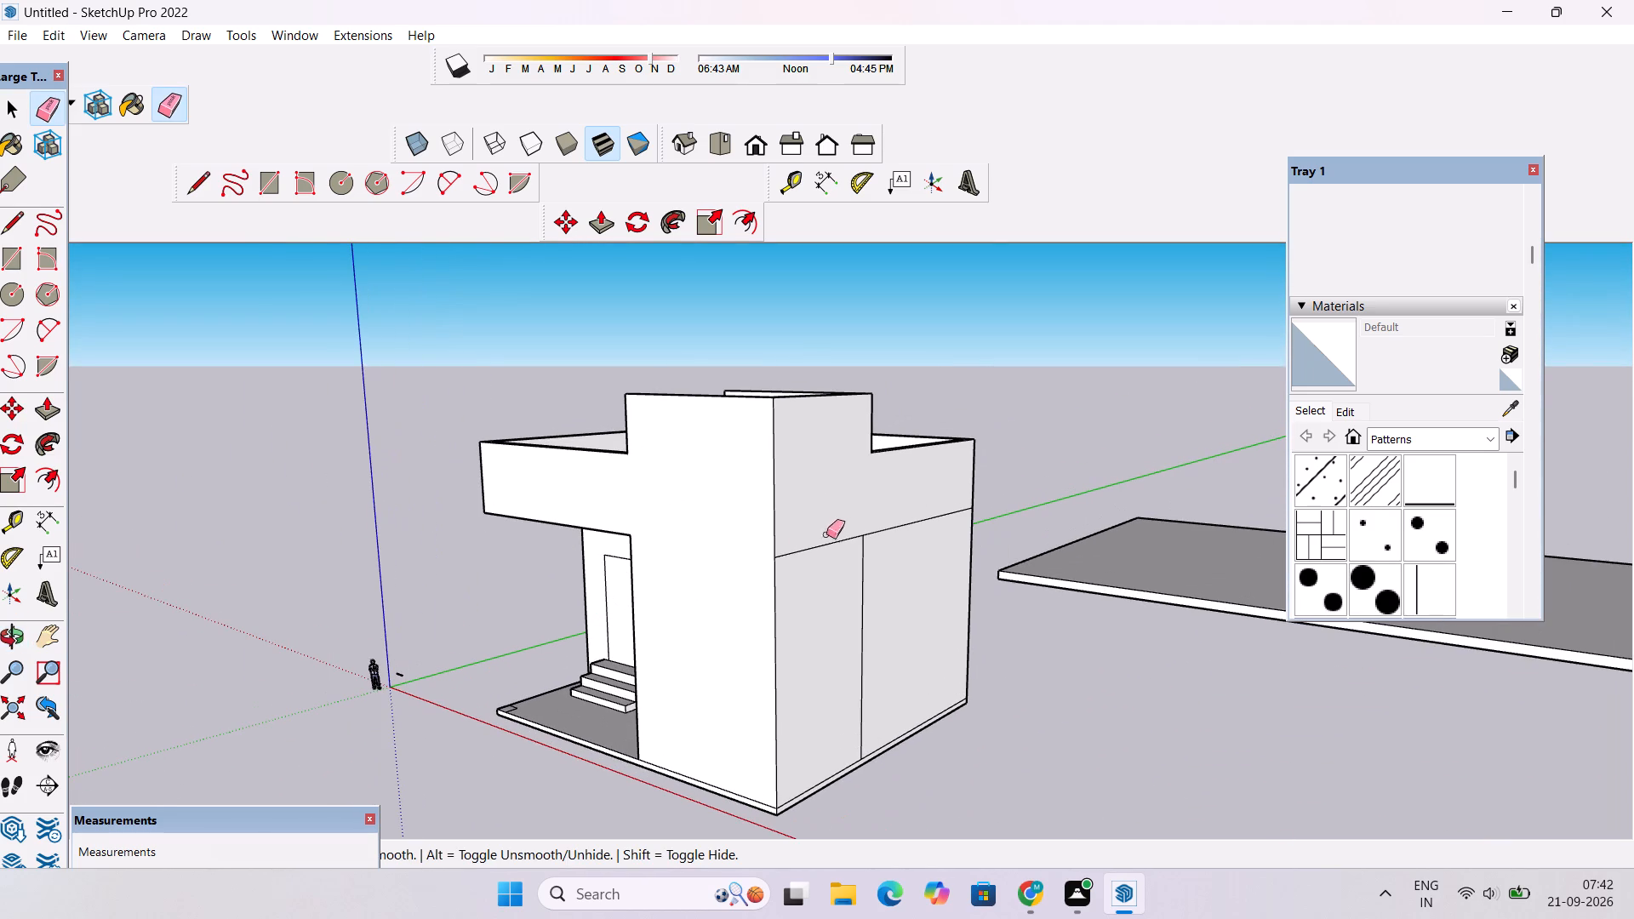
left_click_drag(854, 522, 871, 534)
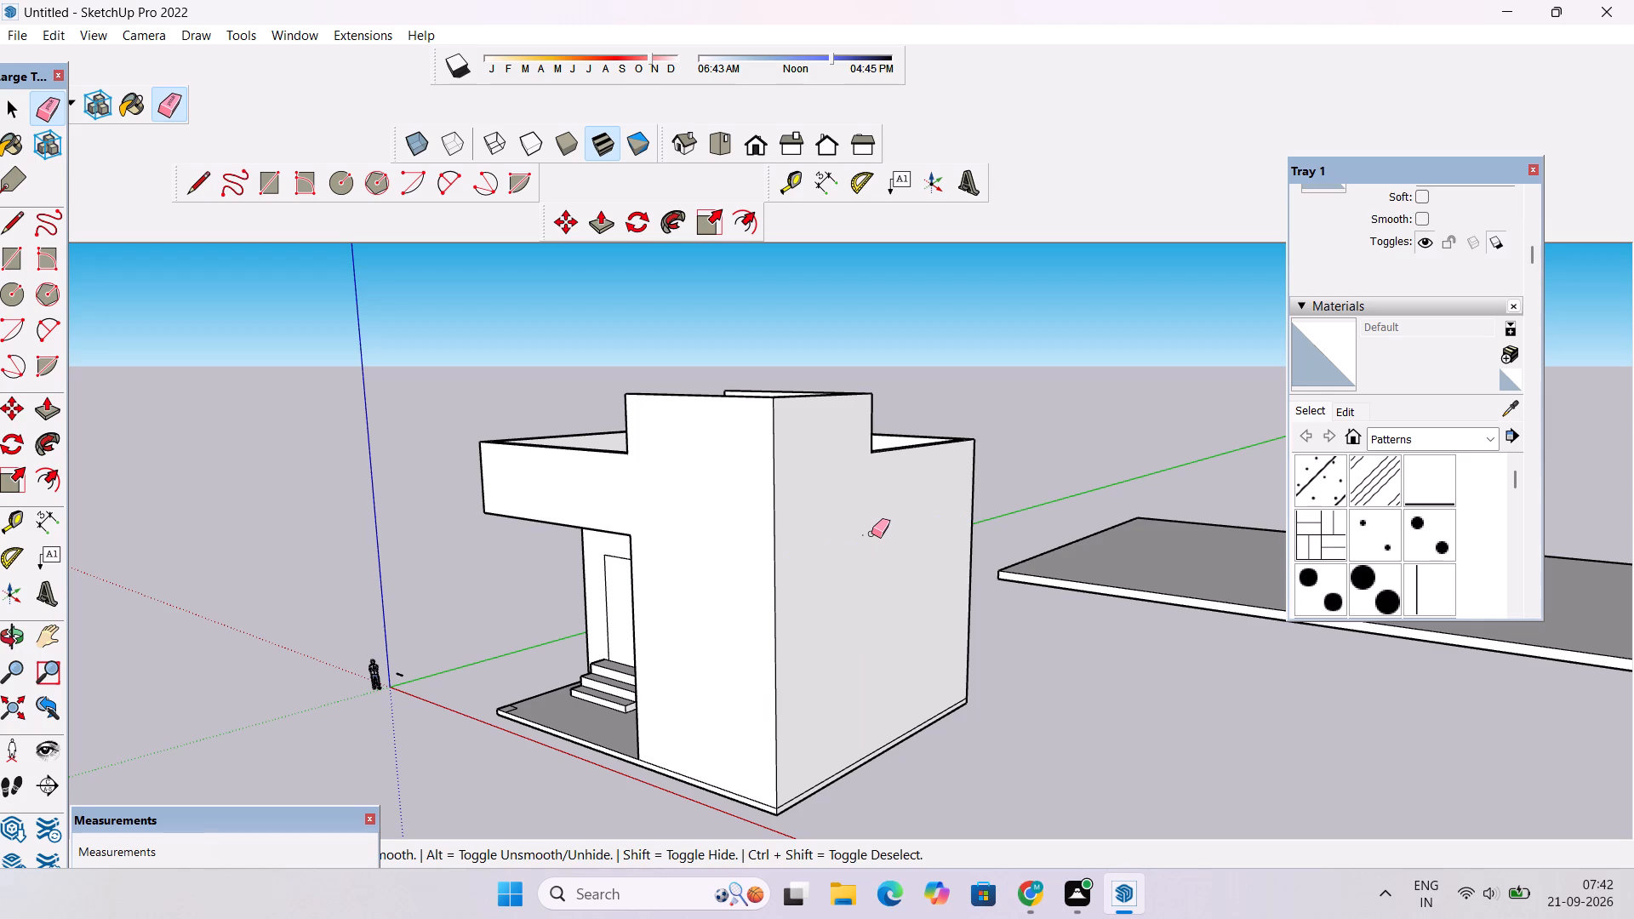
Erase the horizontal line below the parapet on the building's opposite side wall, beside the porch opening.
key("o")
left_click_drag(715, 582, 1468, 526)
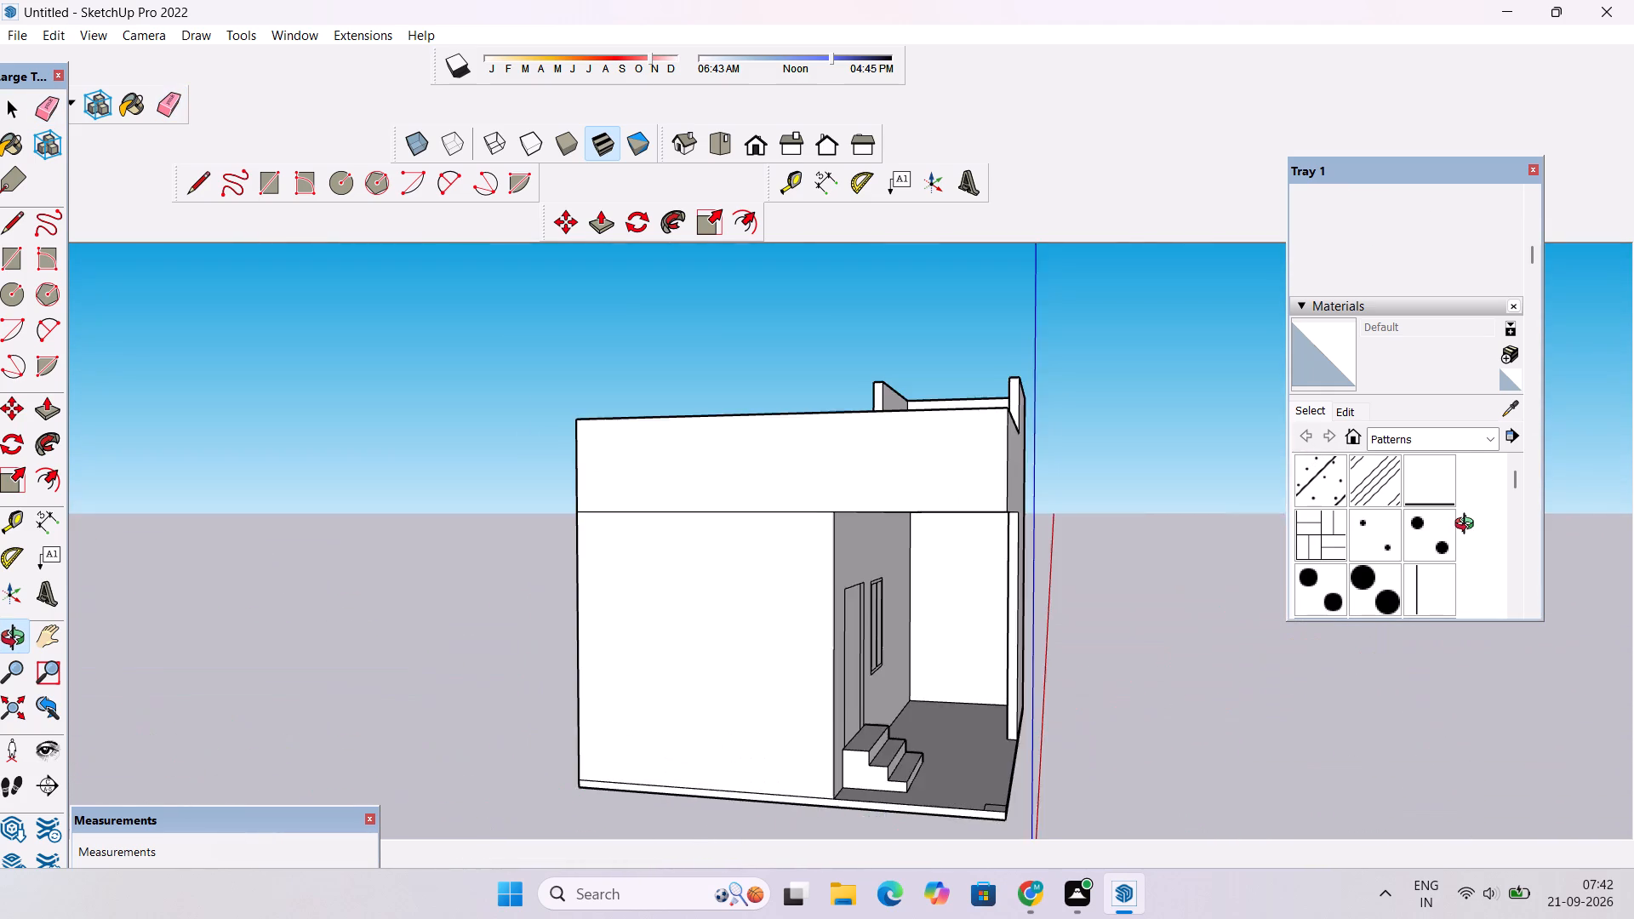
left_click_drag(1468, 526, 1302, 563)
key("e")
left_click_drag(536, 518, 540, 539)
Examine the building's front, porch and underside from several angles.
key("o")
left_click_drag(753, 583, 440, 616)
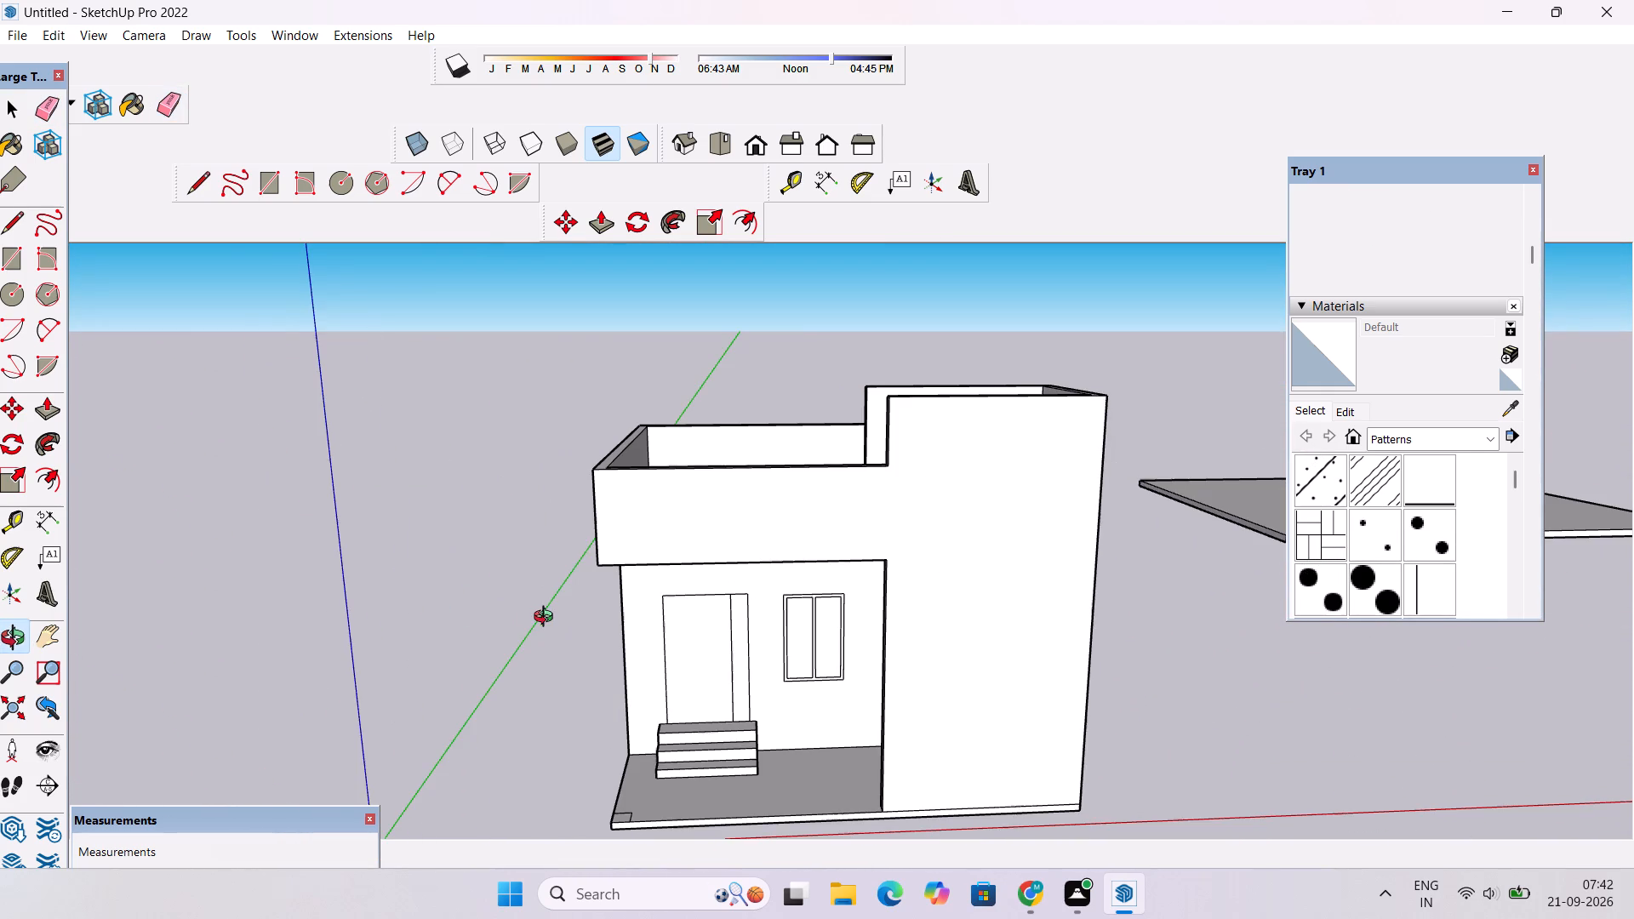
left_click_drag(547, 619, 454, 604, "shift")
left_click_drag(611, 658, 593, 602)
scroll(593, 596, "down", 5)
left_click_drag(595, 588, 626, 401)
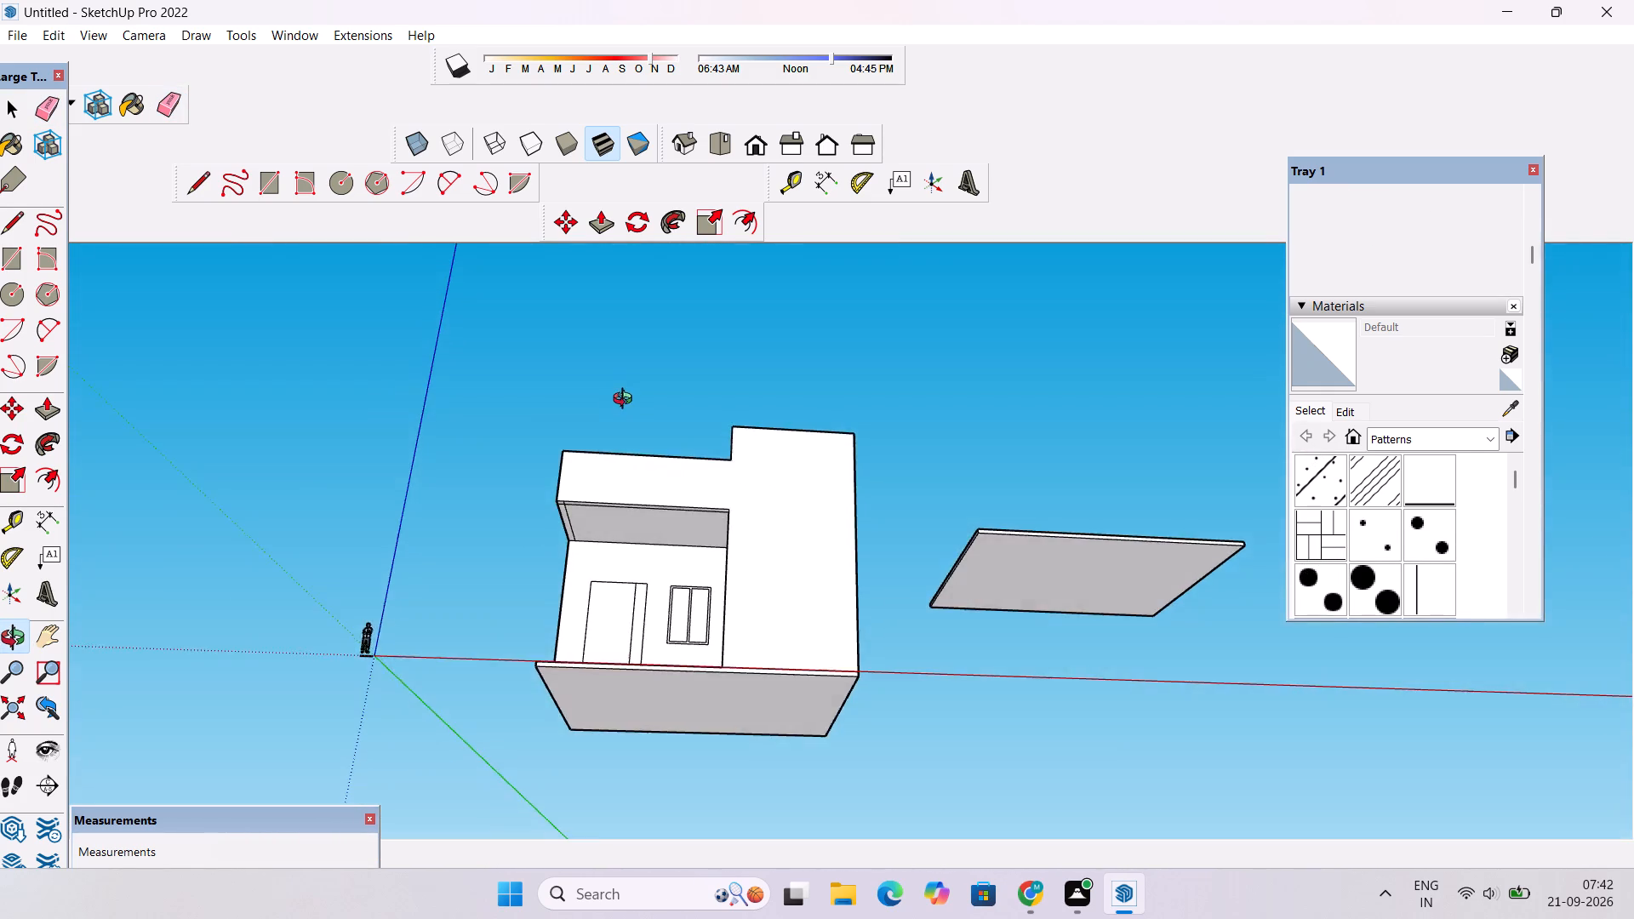
left_click_drag(626, 401, 654, 545)
scroll(650, 547, "up", 1)
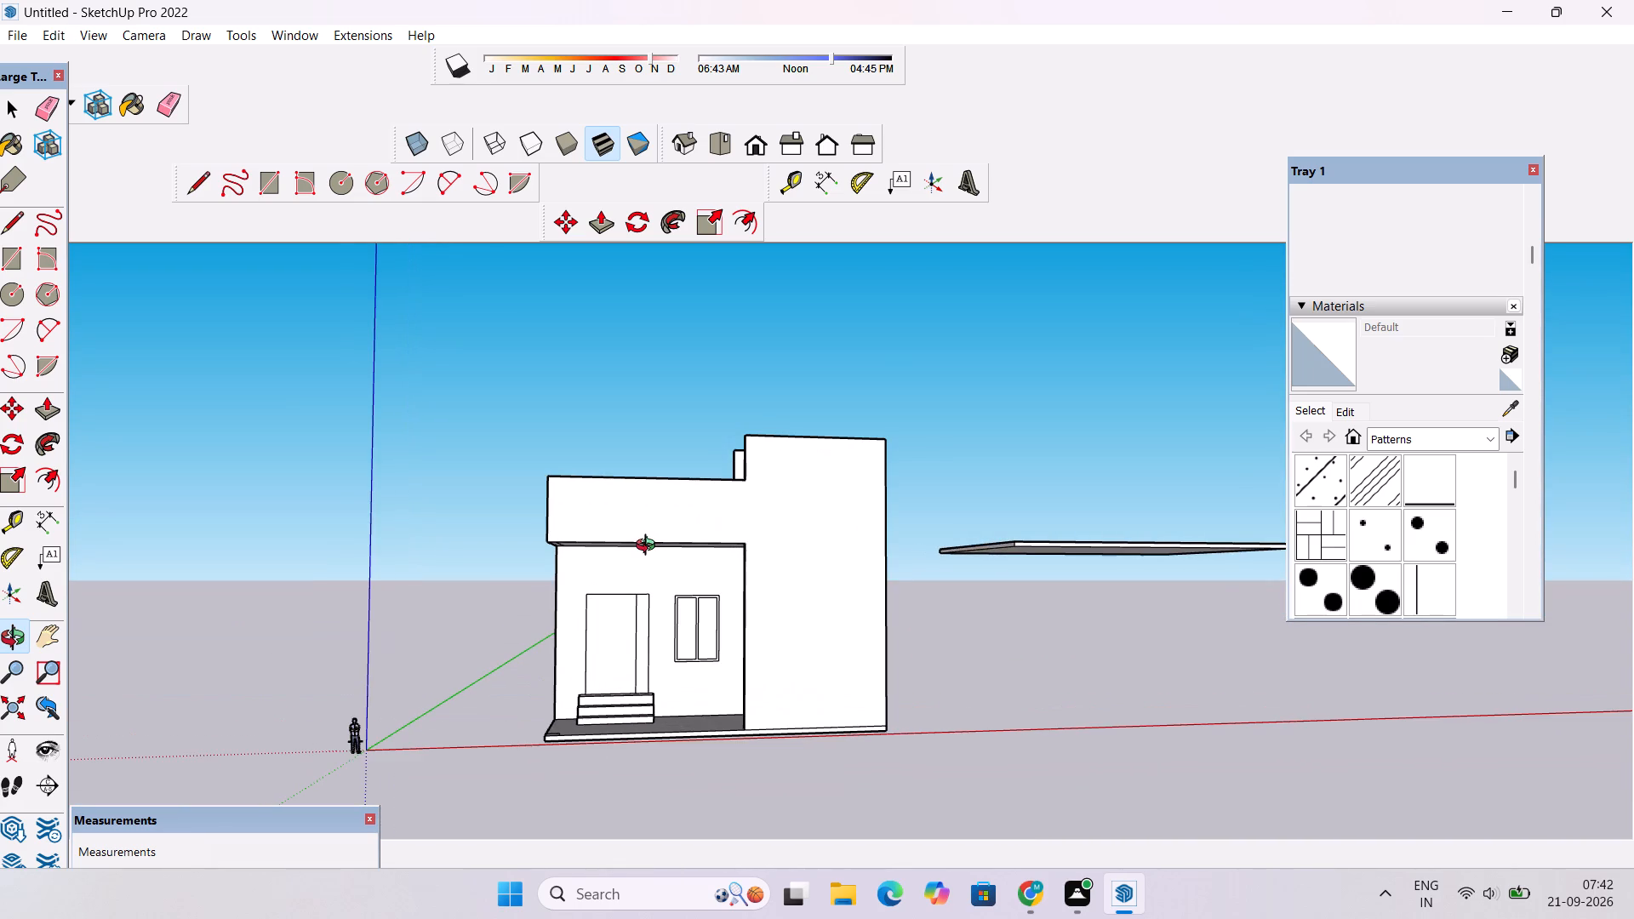
Erase the short crossing line segments at the outer corner of the porch roof's underside, joining the border strips into one L-shaped rim.
scroll(649, 547, "up", 3)
scroll(648, 547, "down", 3)
scroll(648, 547, "up", 4)
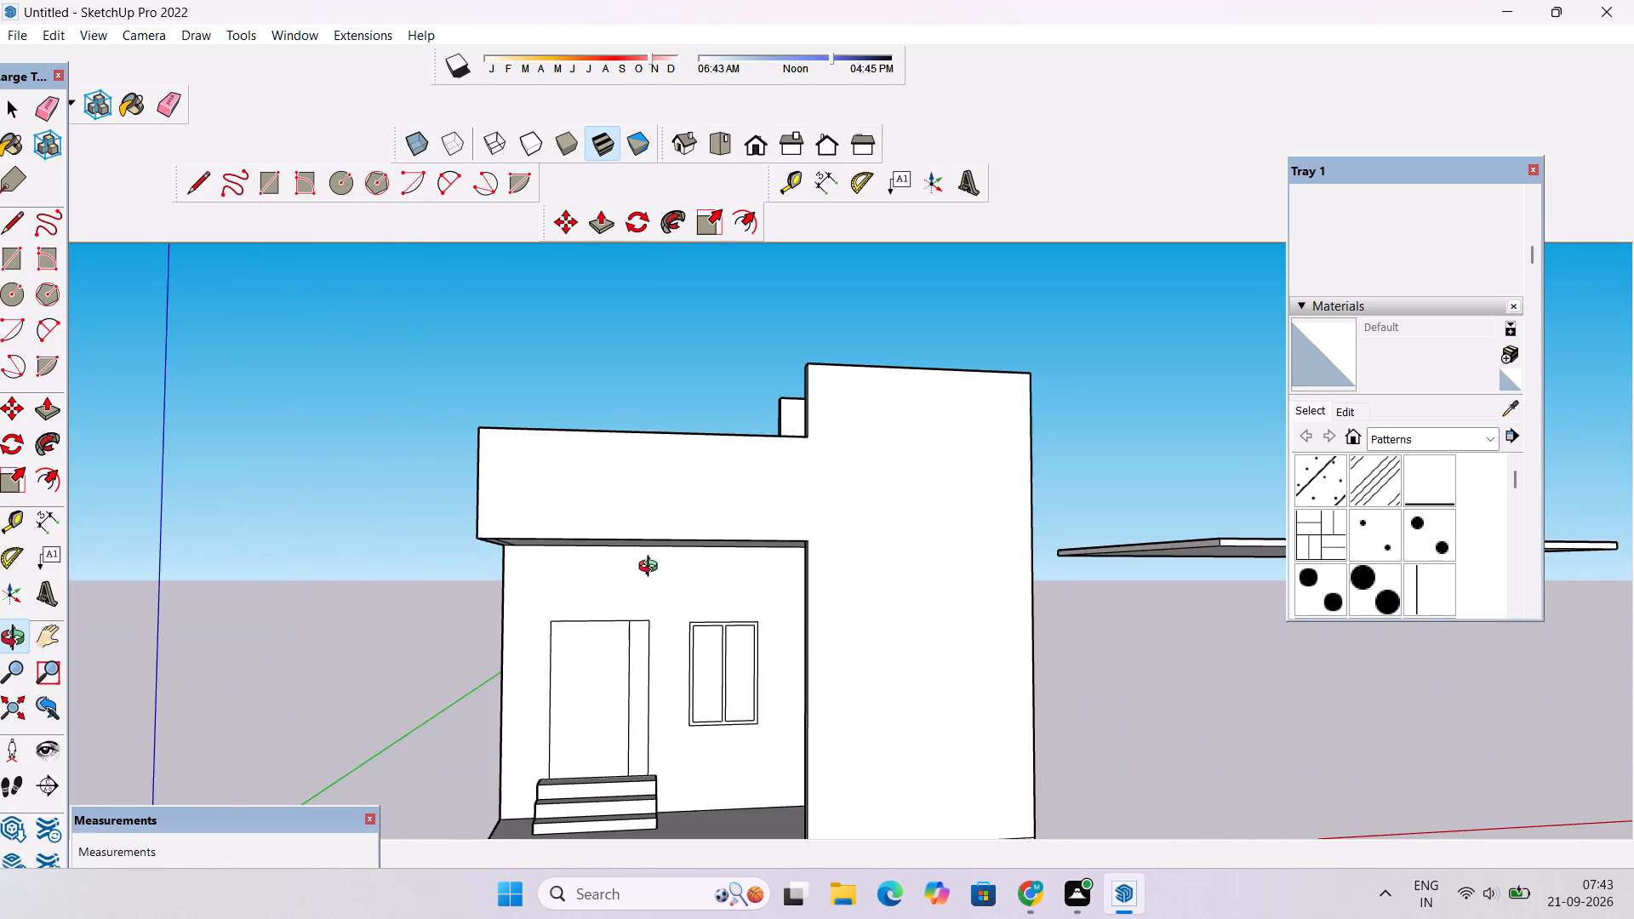
left_click_drag(646, 562, 627, 455)
scroll(612, 472, "up", 5)
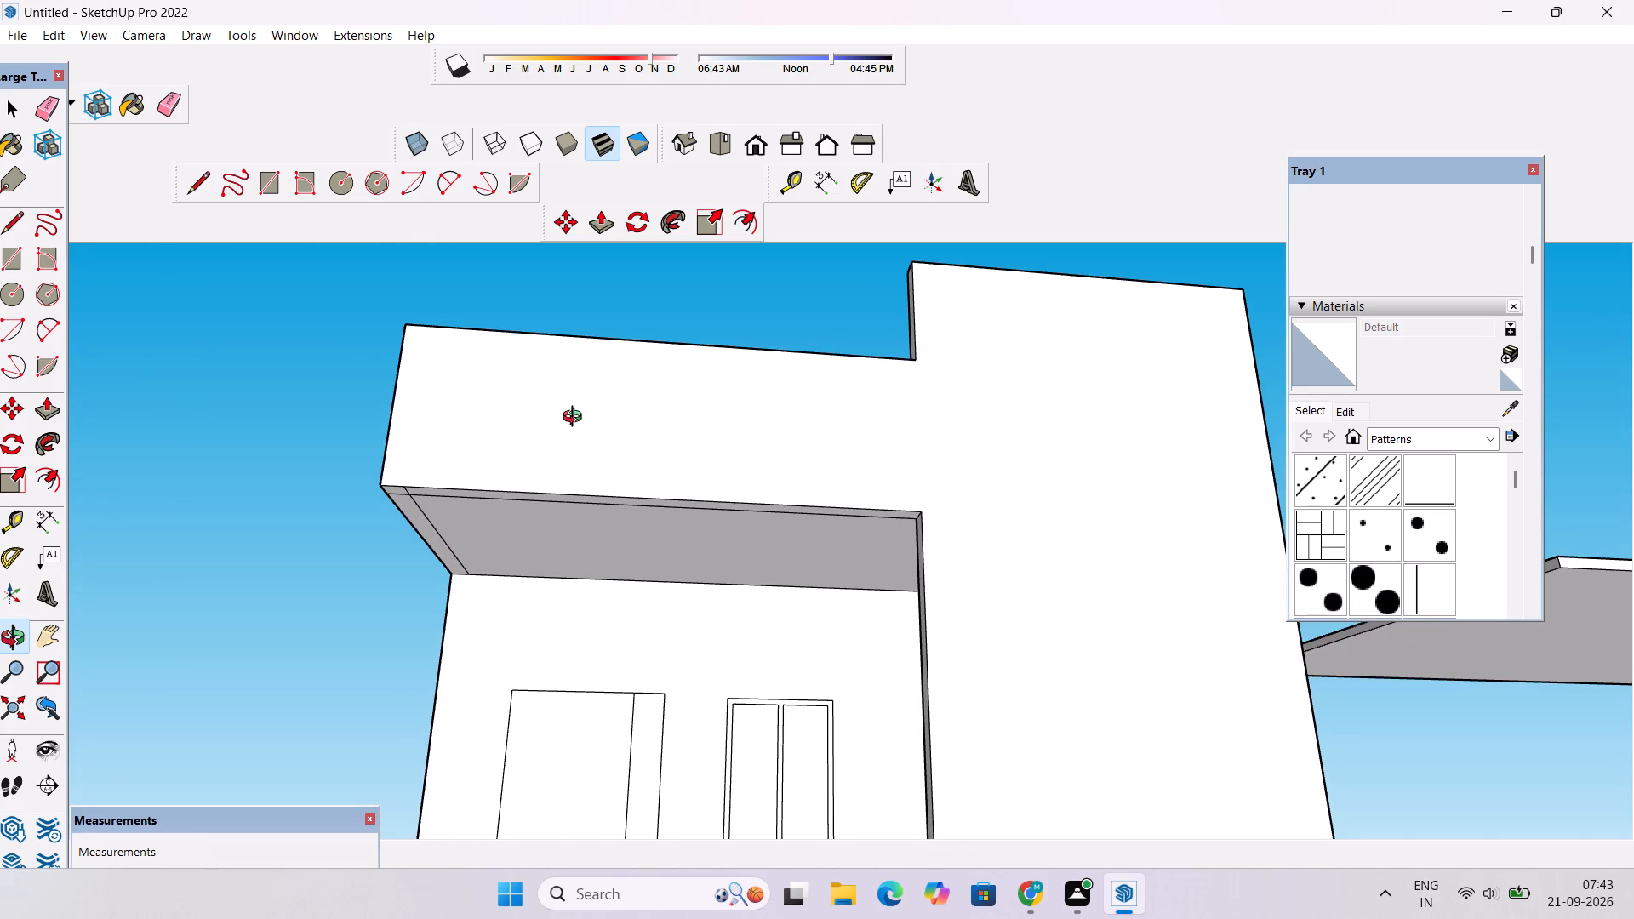
scroll(576, 419, "up", 3)
key("e")
scroll(311, 526, "up", 9)
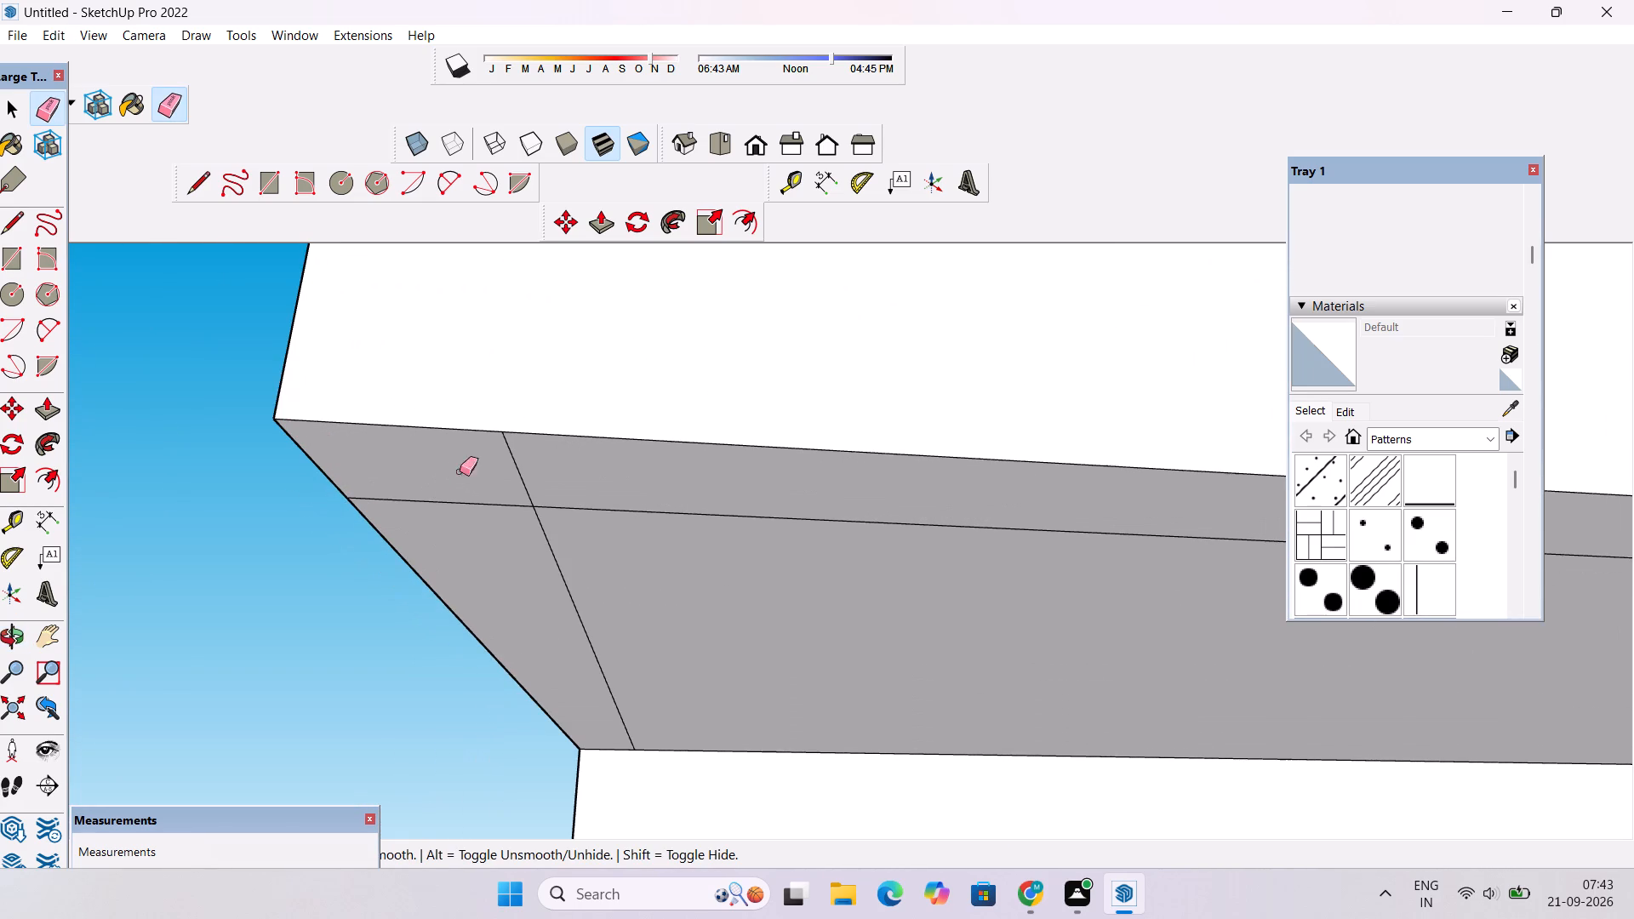
left_click_drag(511, 455, 483, 506)
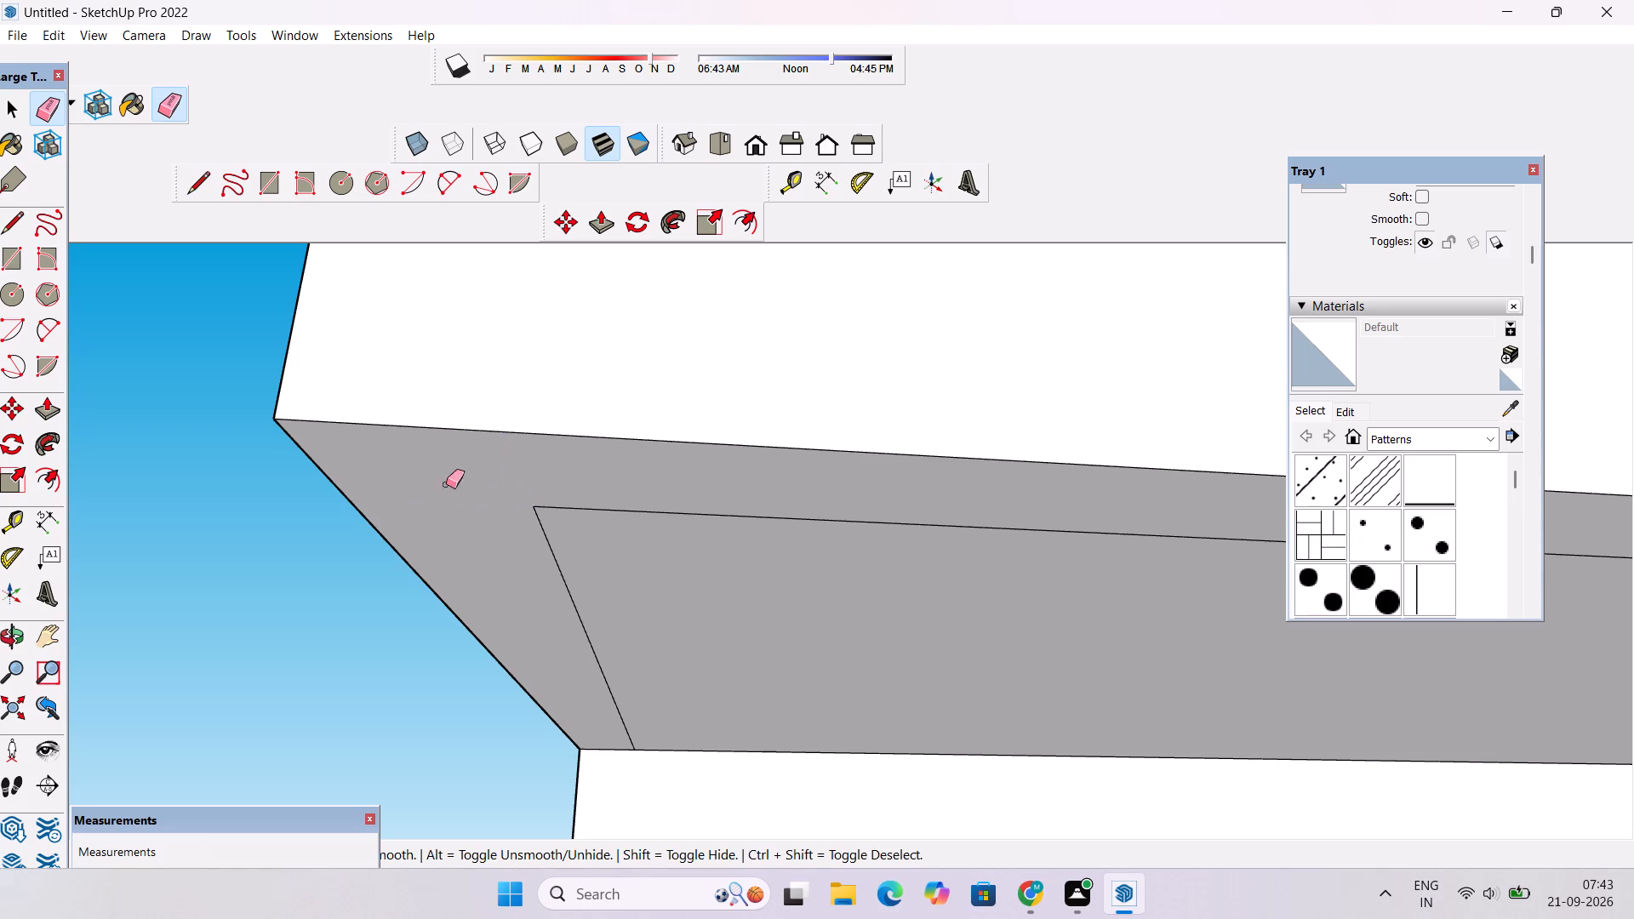
Push/Pull the L-shaped rim on the porch roof's underside downward by 3'.
scroll(426, 468, "down", 20)
key("p")
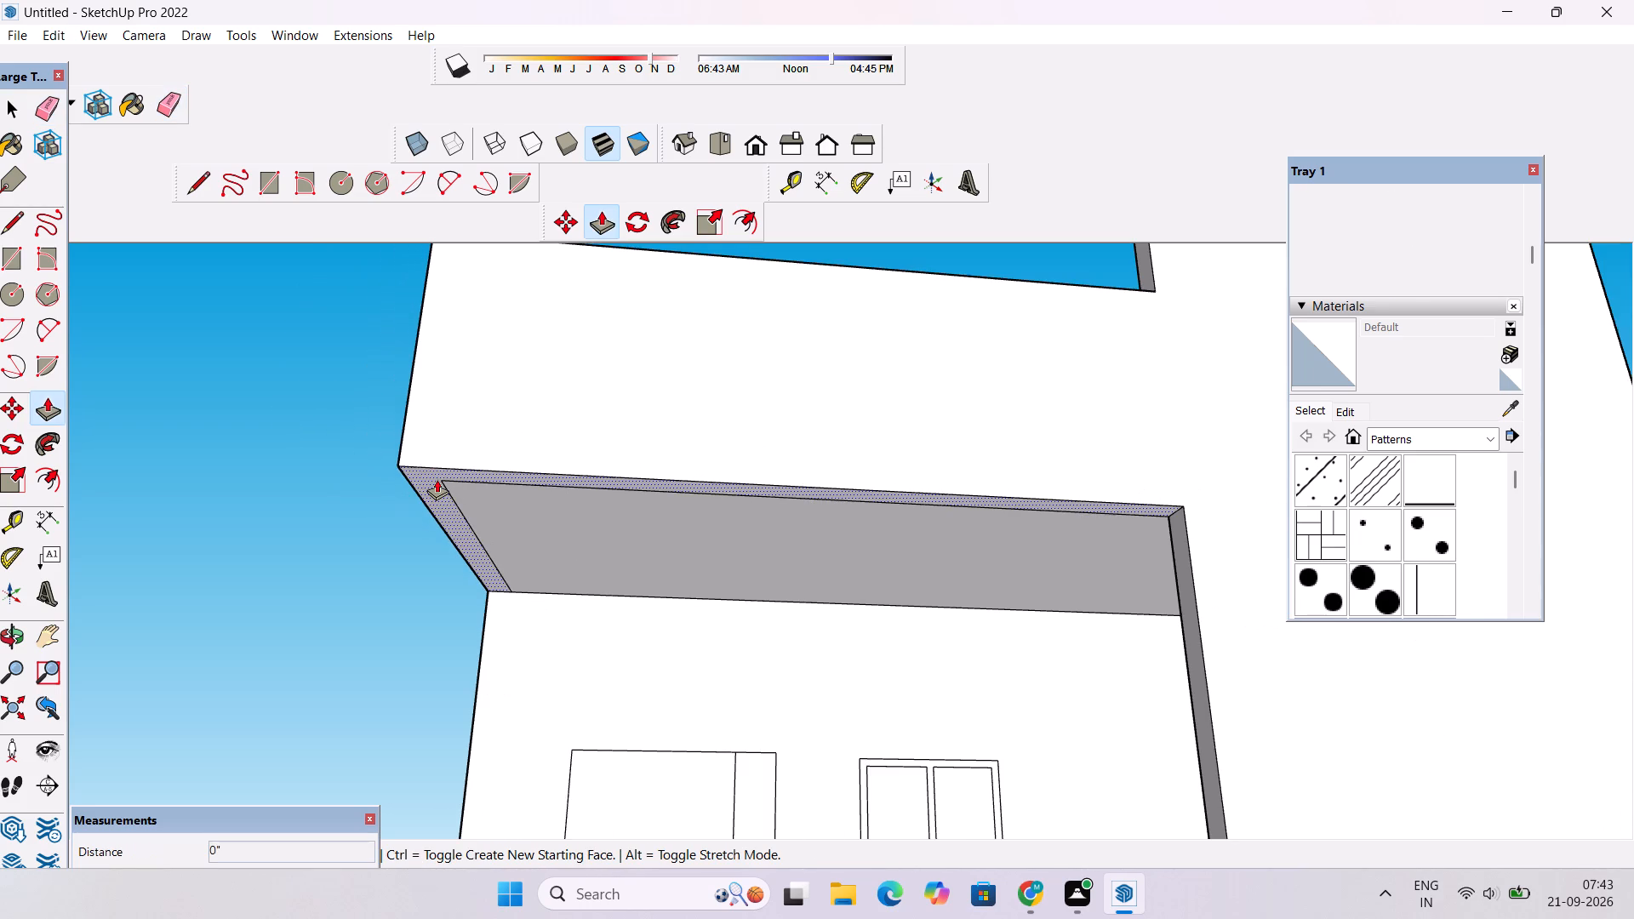
left_click(437, 479)
scroll(441, 489, "down", 4)
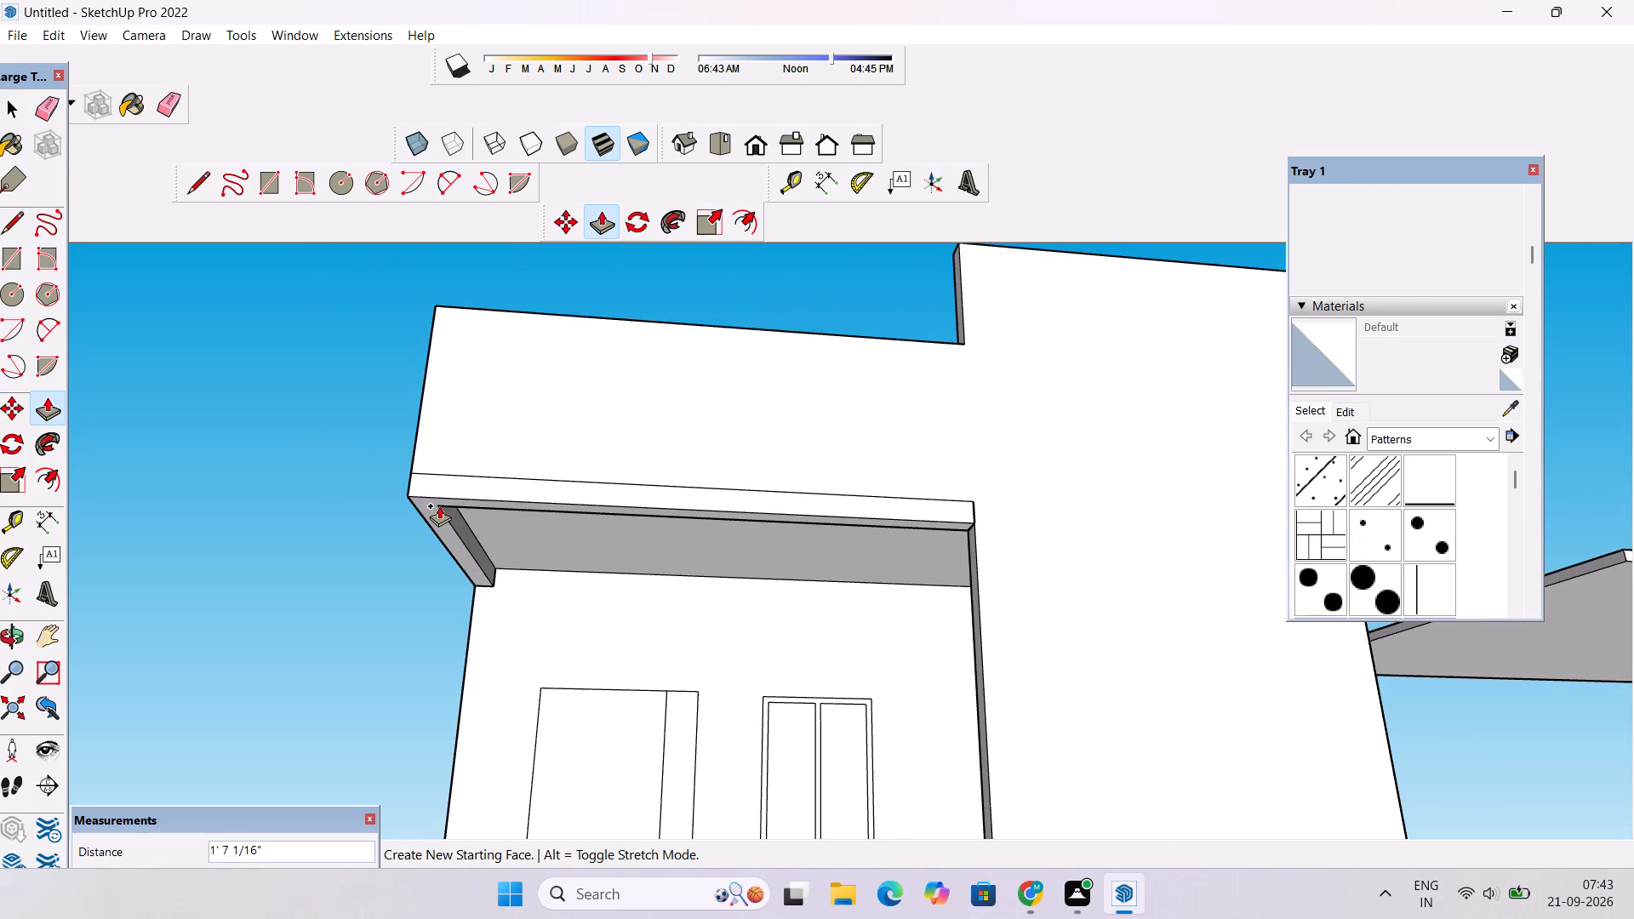
key("o")
left_click_drag(433, 510, 438, 542)
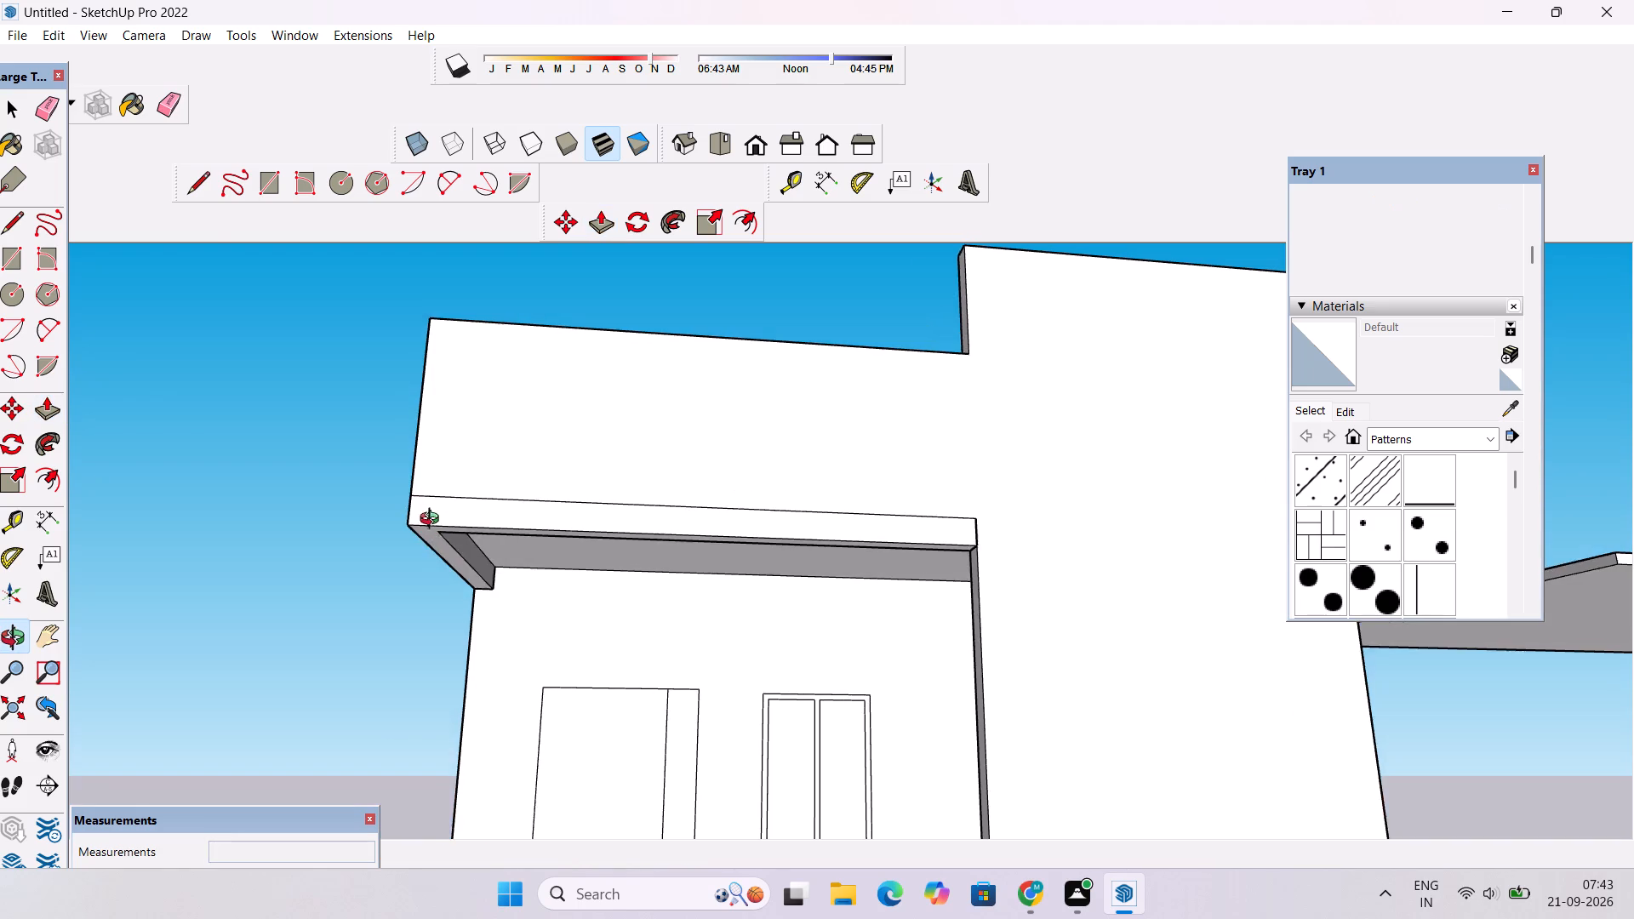
scroll(431, 514, "down", 11)
left_click_drag(429, 545, 448, 676)
scroll(450, 620, "up", 3)
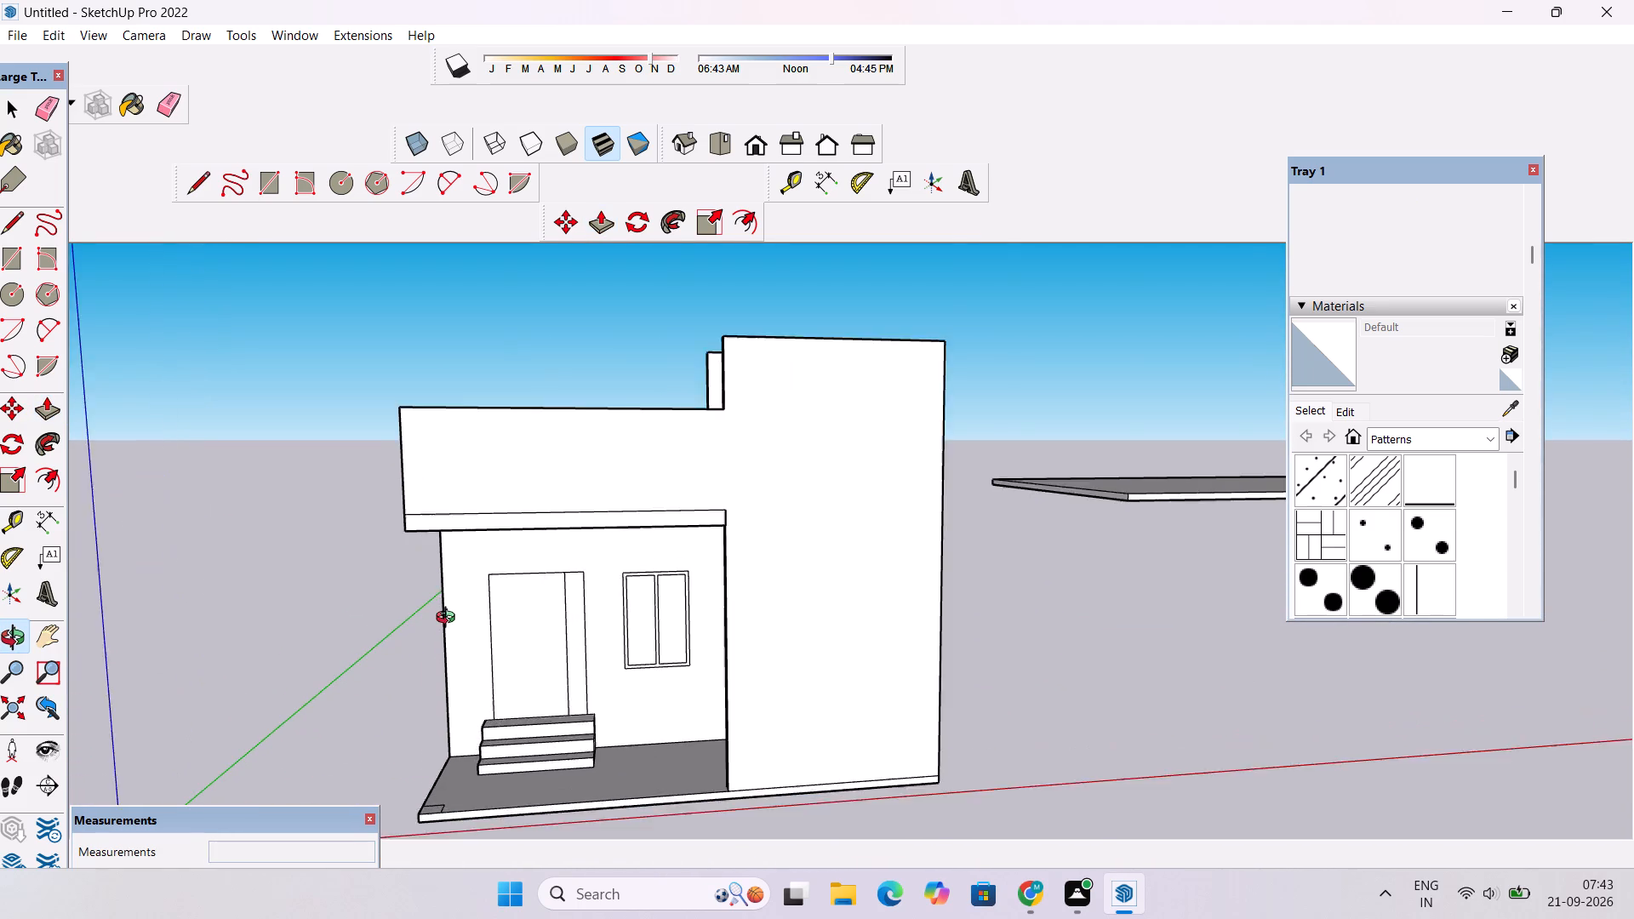
scroll(449, 619, "up", 2)
scroll(440, 603, "down", 9)
left_click_drag(435, 591, 435, 602)
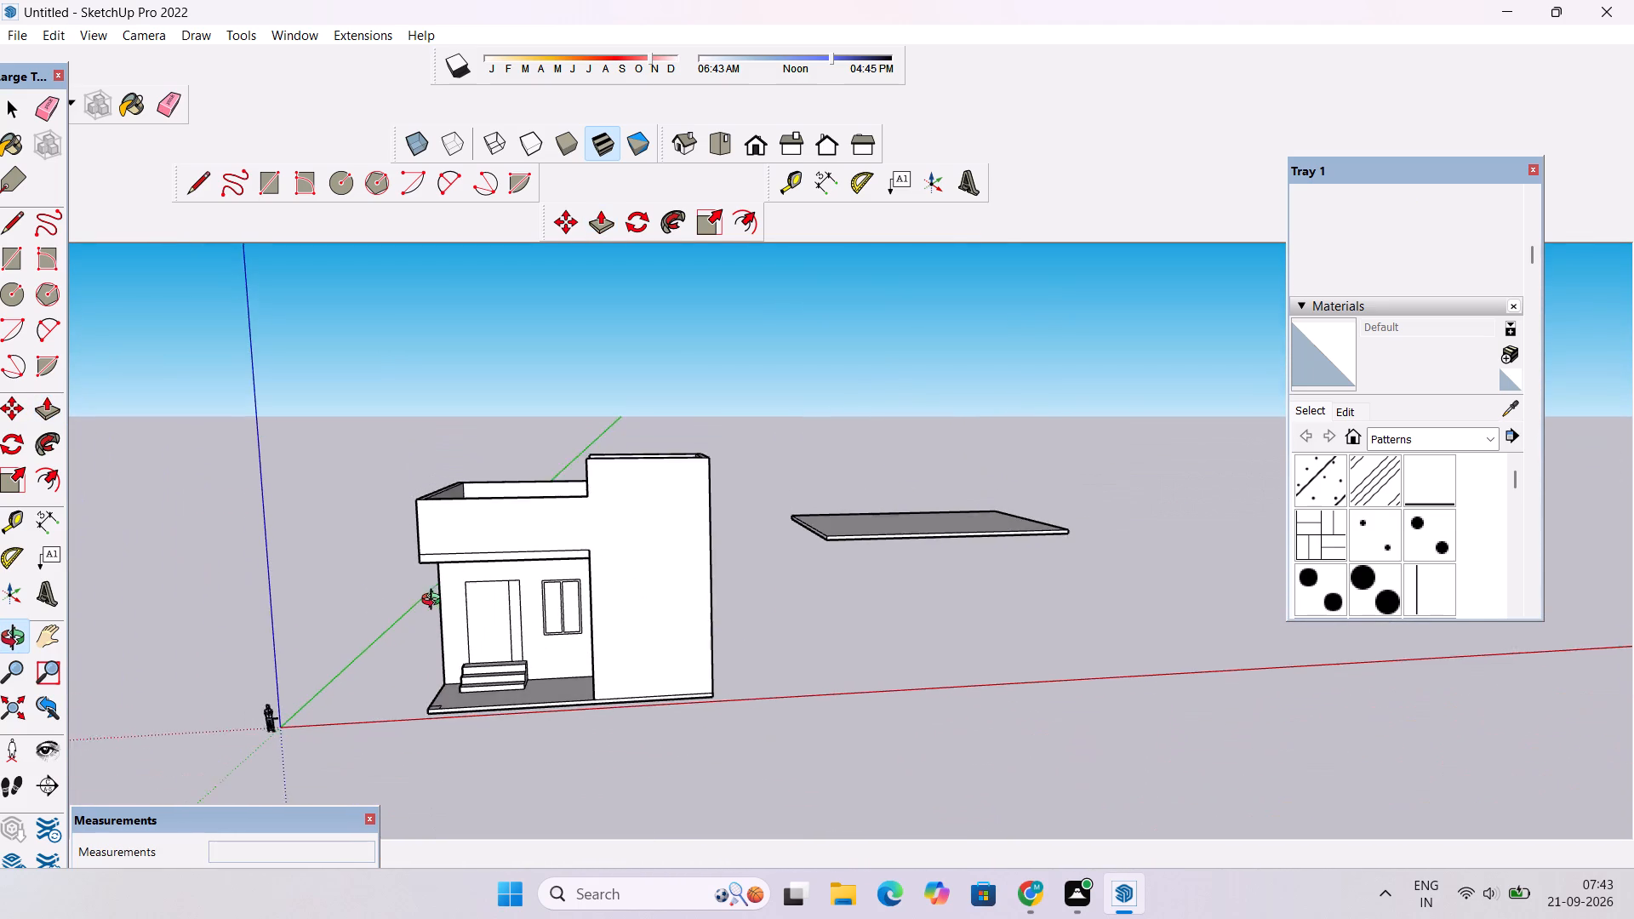
left_click_drag(435, 602, 432, 628)
scroll(424, 622, "up", 3)
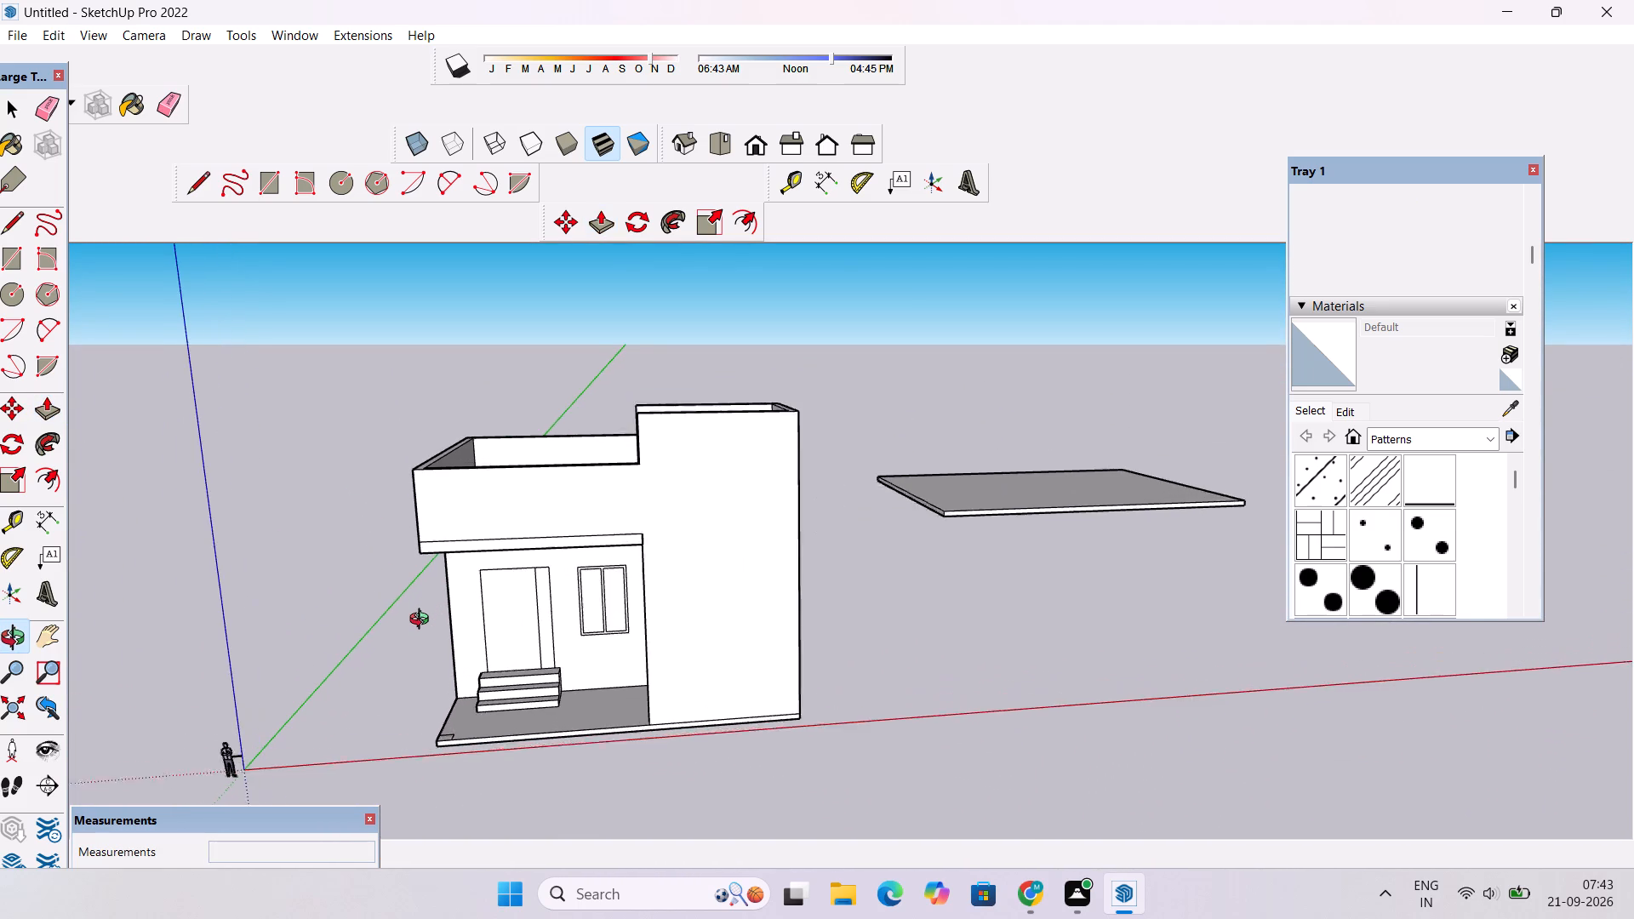
scroll(423, 621, "up", 1)
key("p")
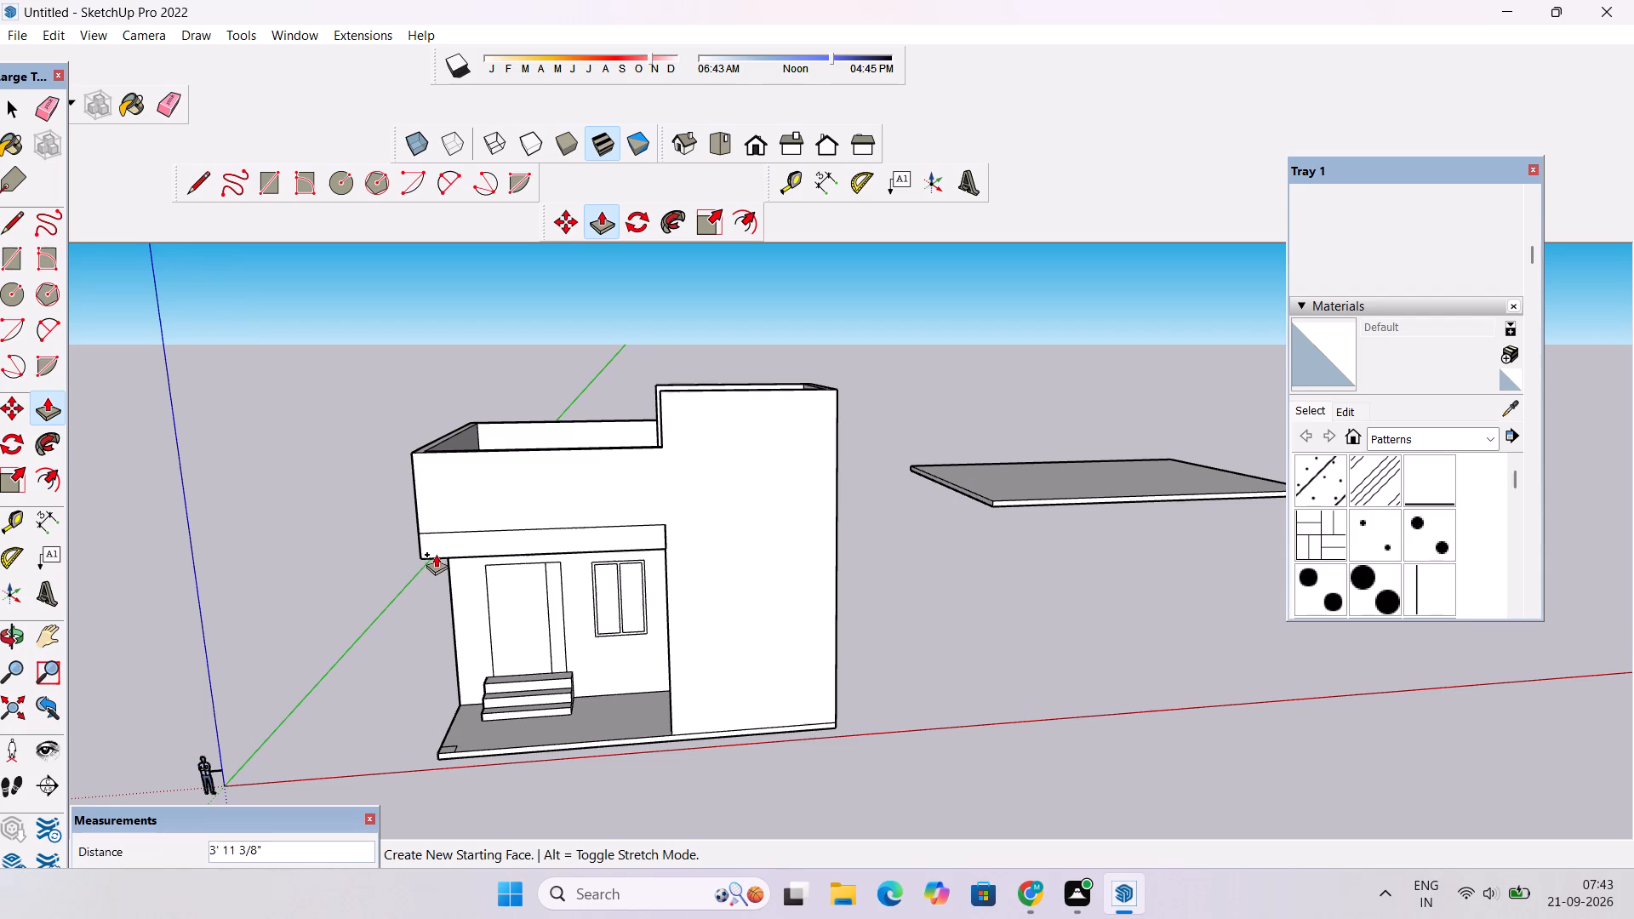
scroll(437, 552, "up", 3)
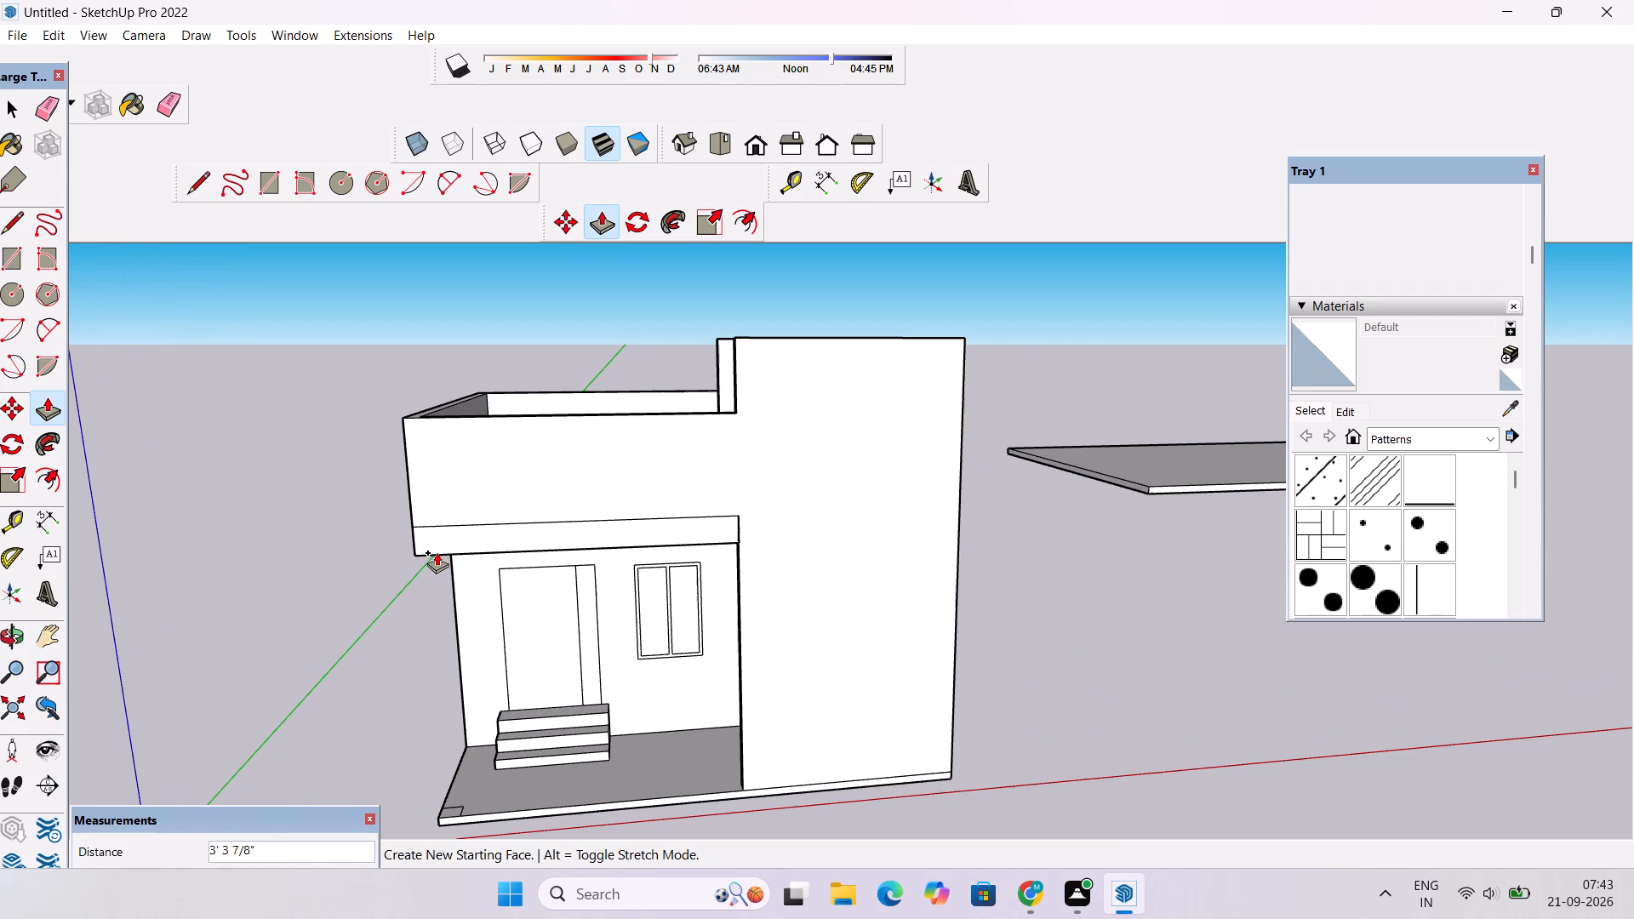
scroll(437, 552, "up", 2)
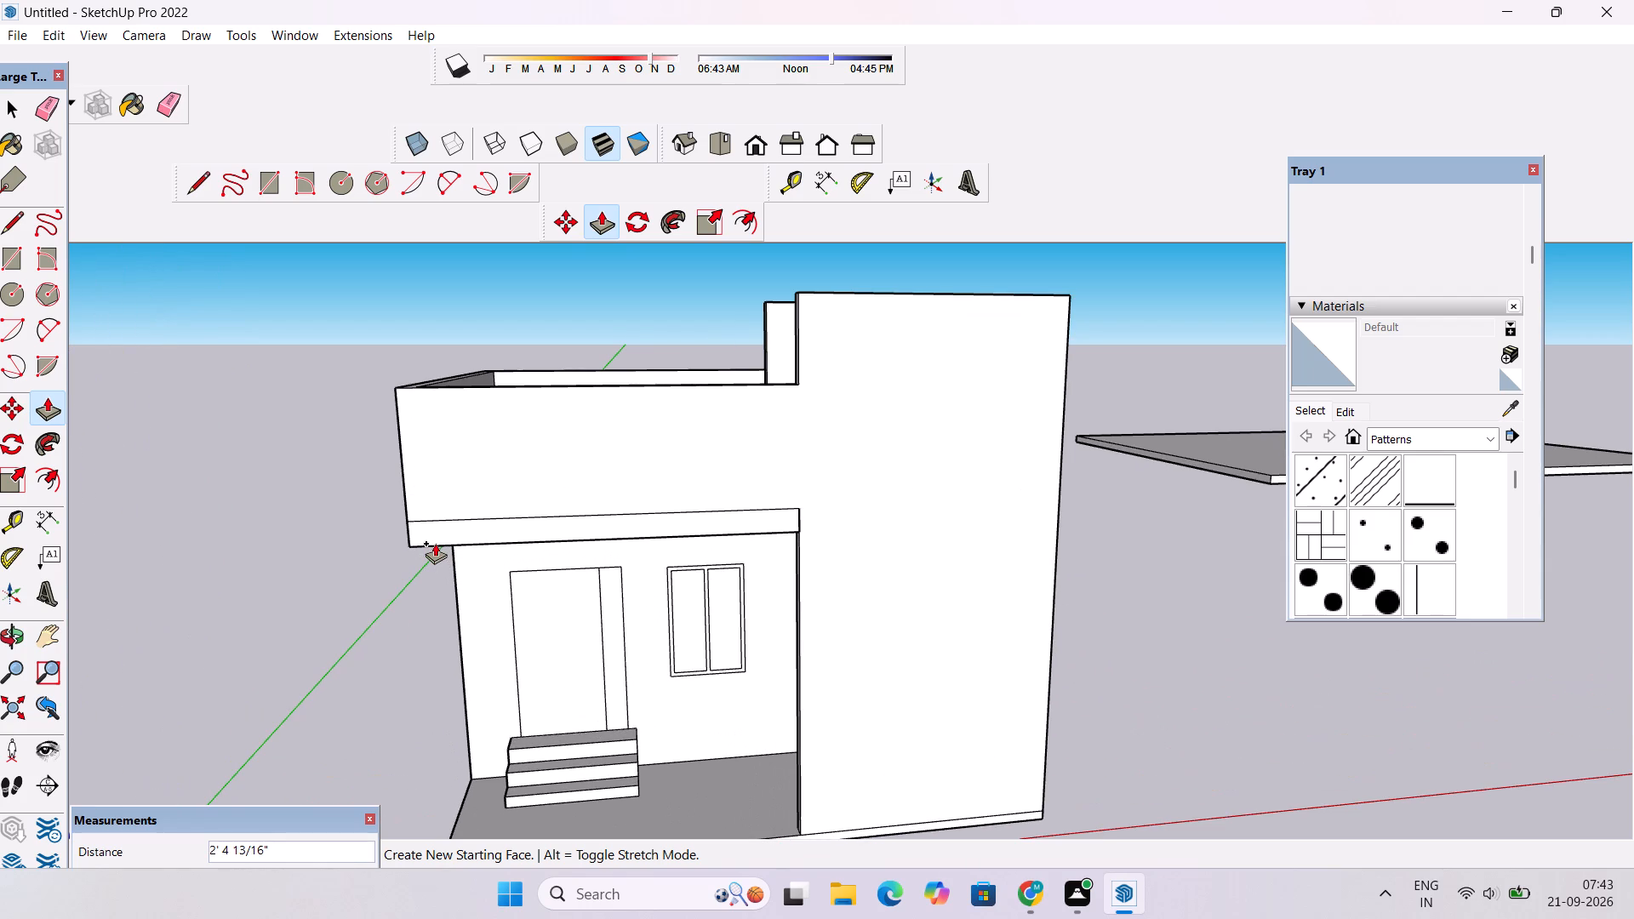
type("3'")
key("Return")
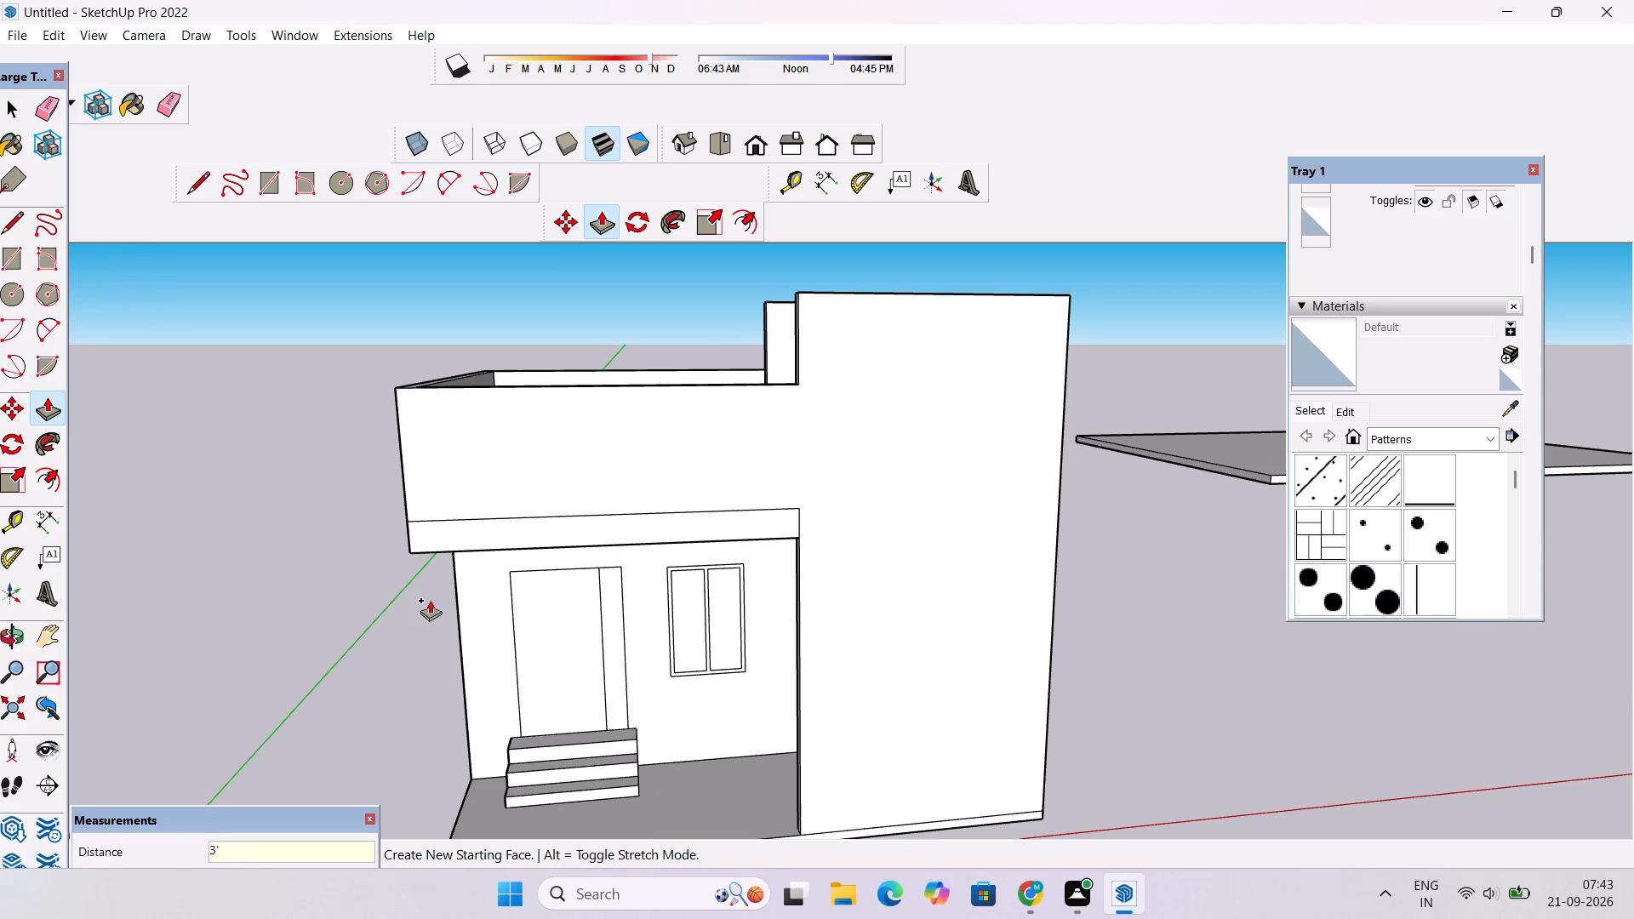
Examine the lowered porch rim and the overall building from the side, front, above and below.
key("o")
scroll(412, 595, "down", 6)
left_click_drag(310, 614, 822, 522)
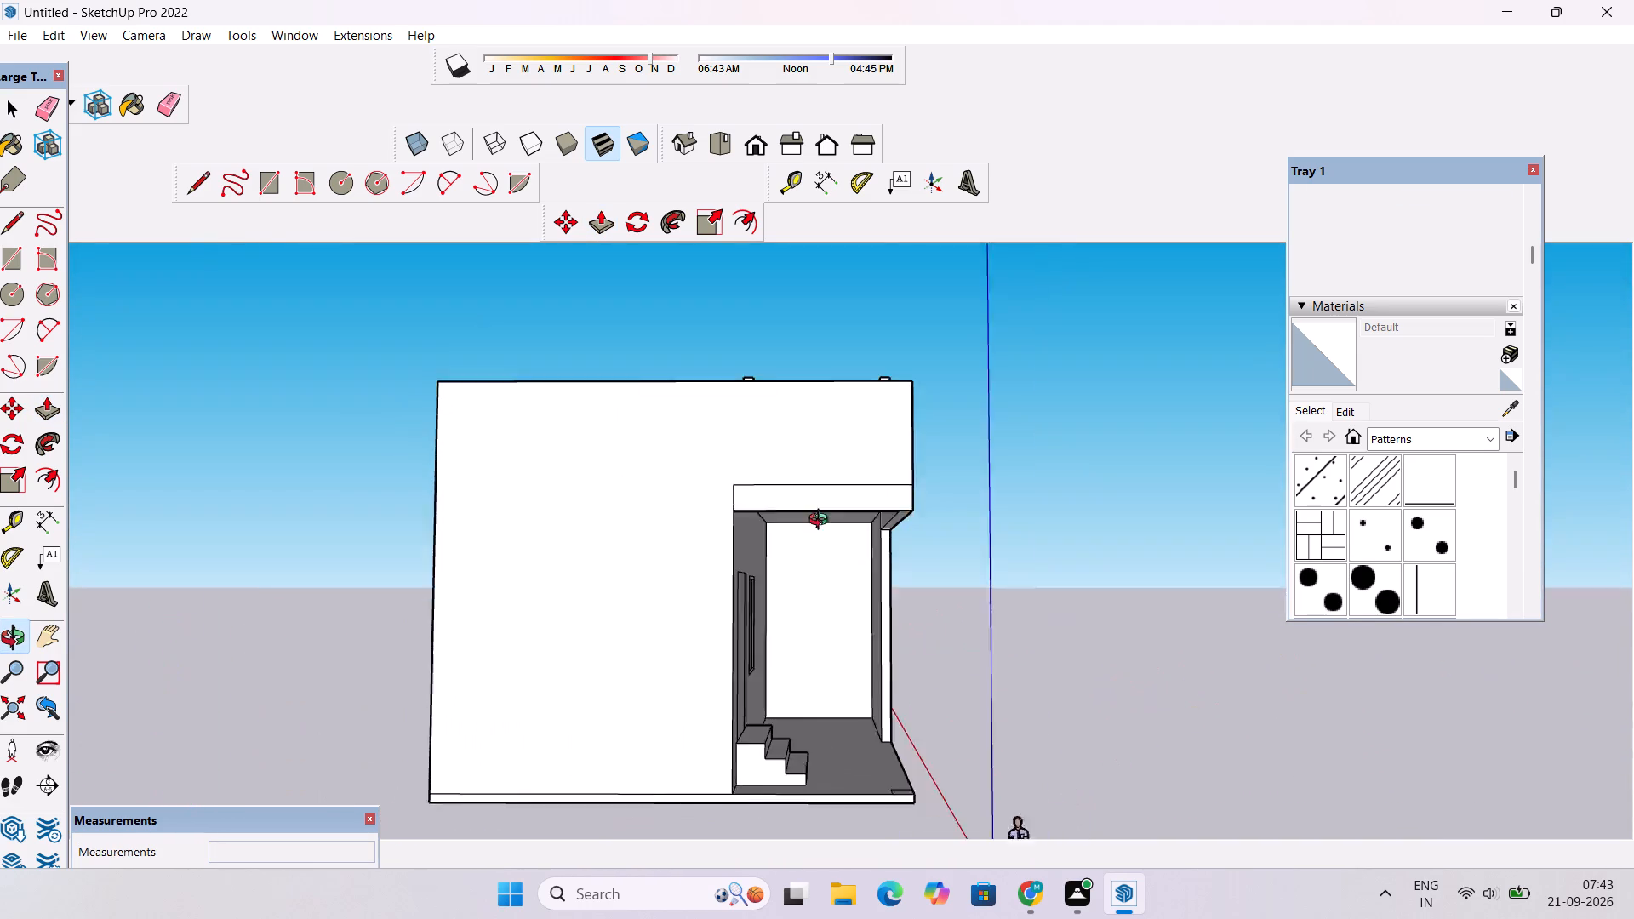
left_click_drag(822, 522, 818, 528)
scroll(763, 538, "down", 4)
left_click_drag(803, 536, 637, 569)
scroll(713, 545, "up", 4)
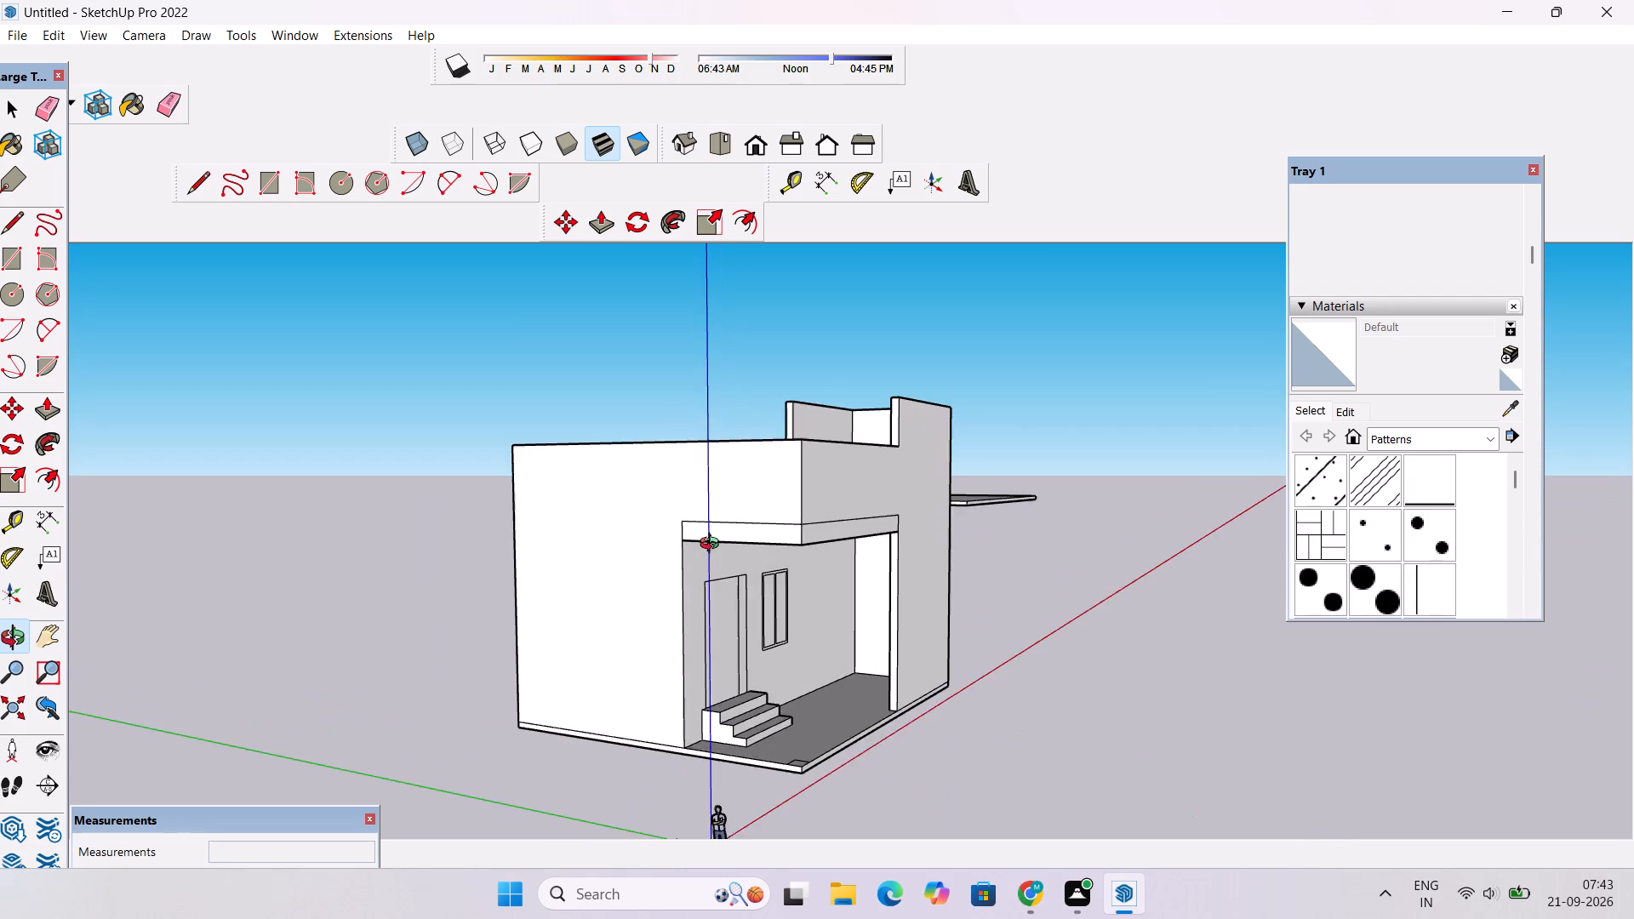
left_click_drag(756, 603, 496, 618)
scroll(626, 557, "up", 4)
left_click_drag(688, 562, 502, 556, "shift")
scroll(489, 538, "down", 5)
left_click_drag(565, 551, 429, 562)
scroll(366, 555, "down", 5)
left_click_drag(380, 592, 459, 421)
scroll(437, 473, "up", 3)
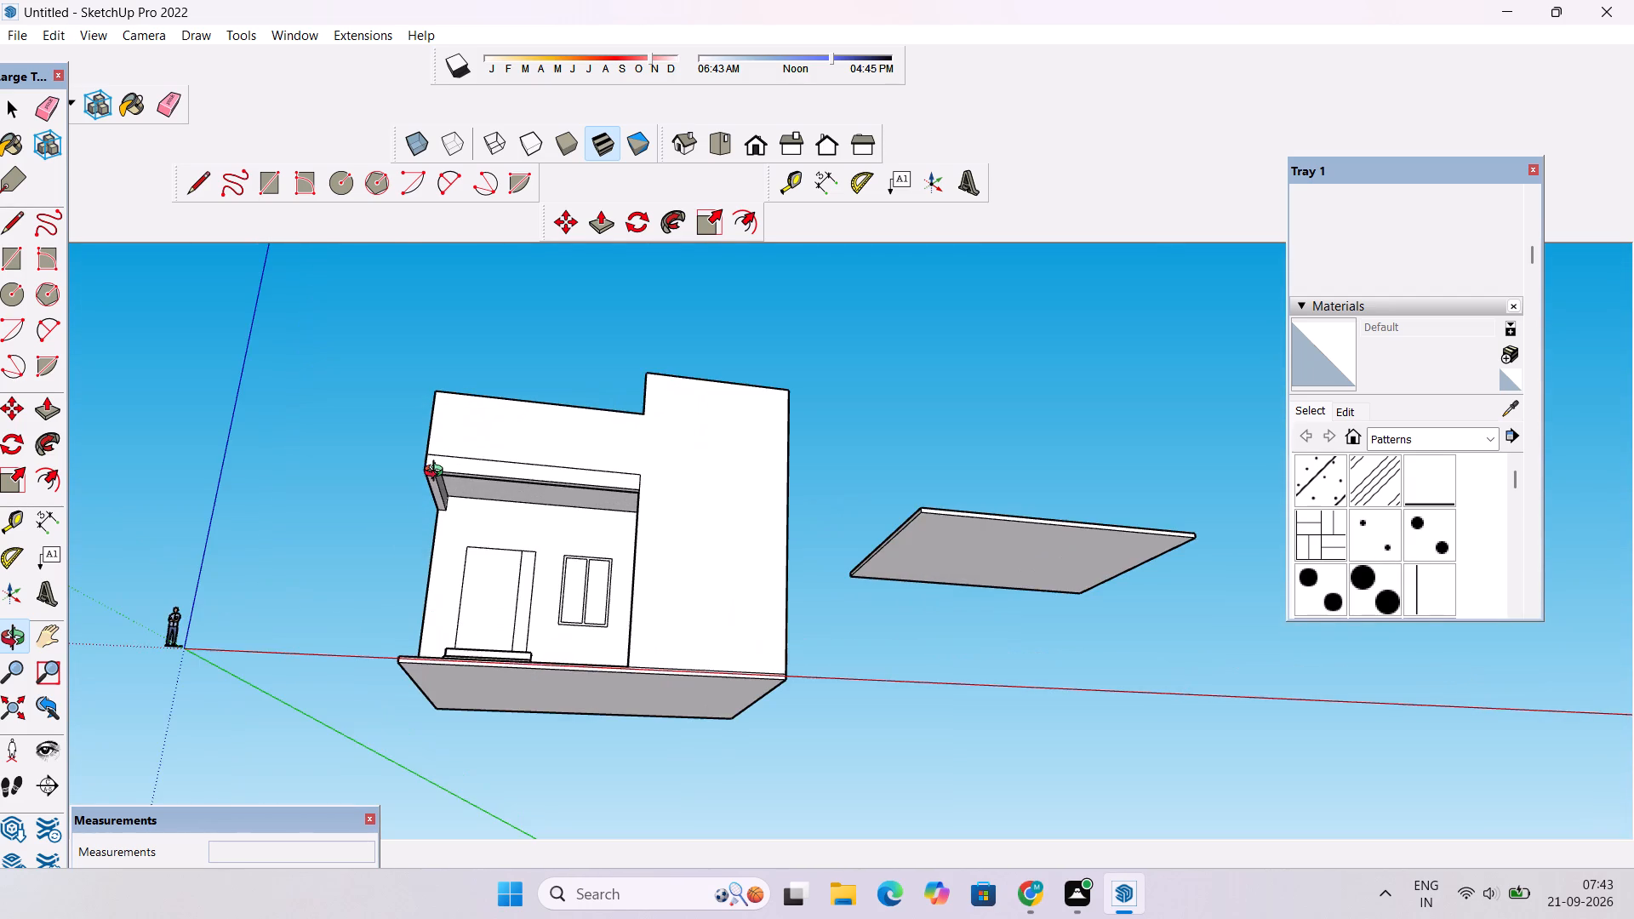
left_click_drag(451, 455, 442, 539)
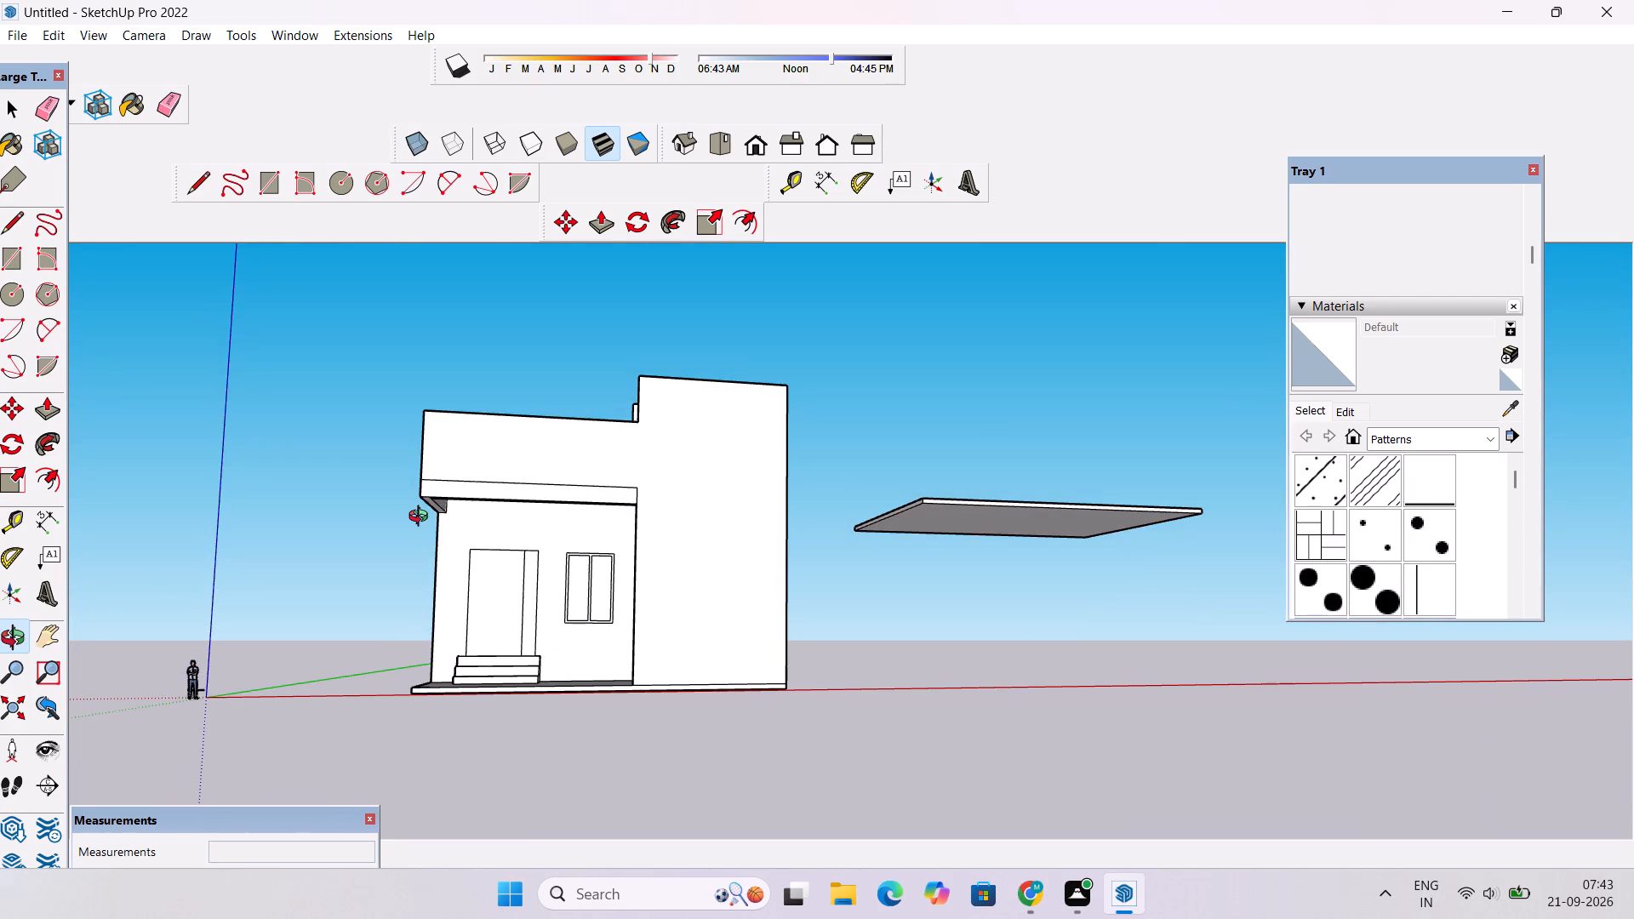
scroll(422, 518, "down", 2)
left_click_drag(433, 469, 310, 695)
scroll(550, 520, "up", 4)
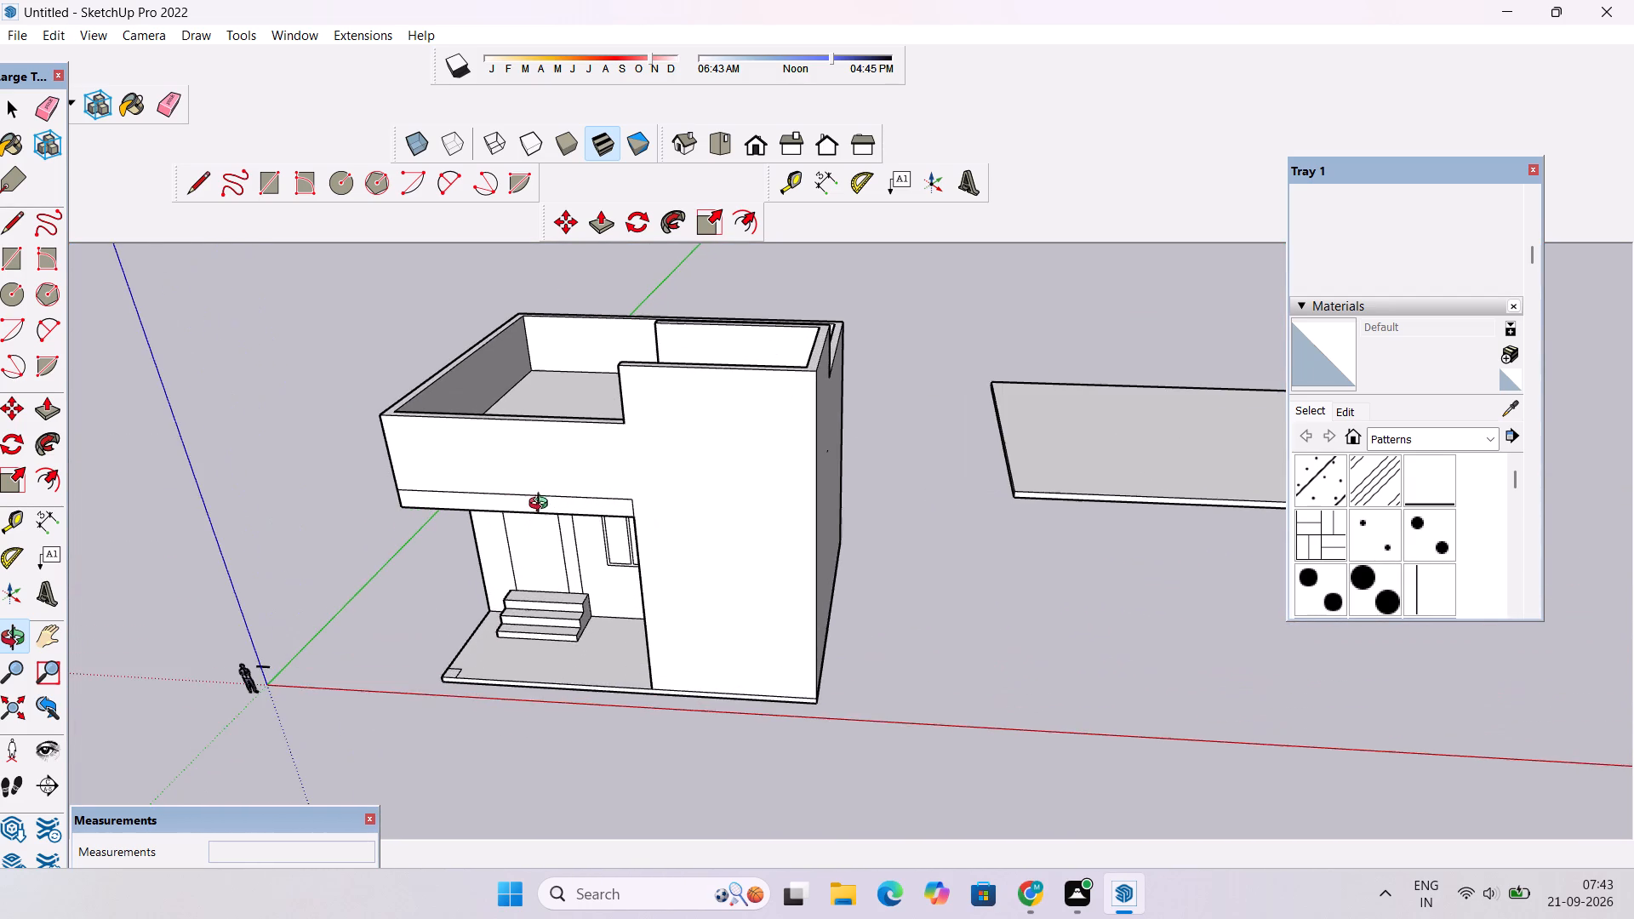
left_click_drag(522, 543, 541, 277)
scroll(541, 374, "up", 8)
scroll(540, 345, "down", 8)
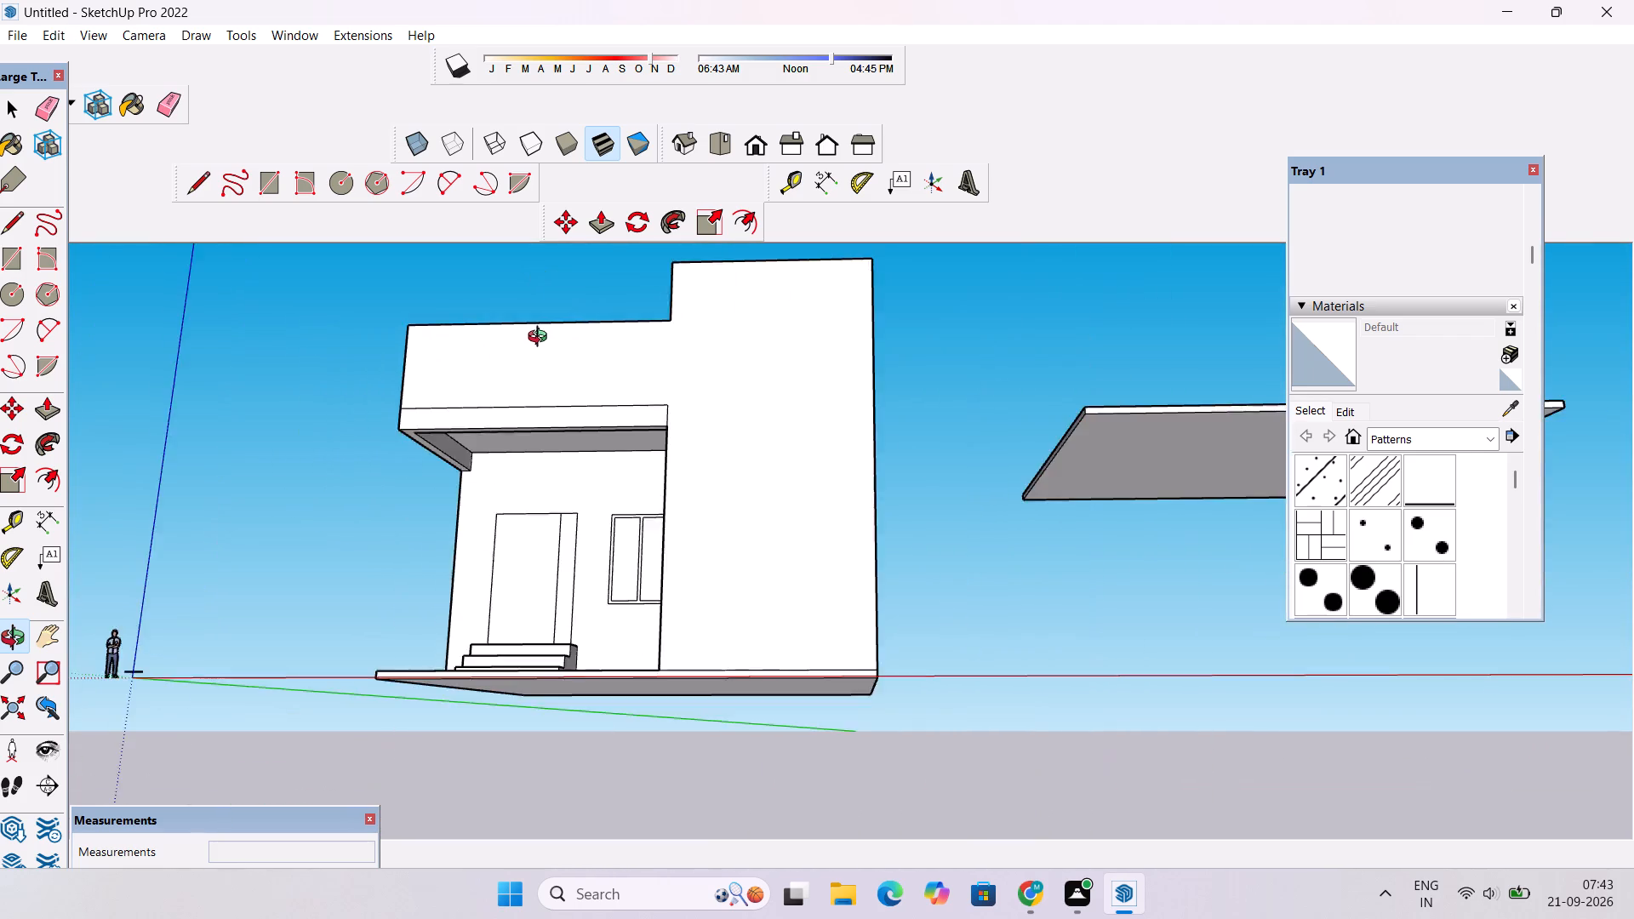
scroll(541, 339, "down", 4)
left_click_drag(557, 399, 587, 539)
left_click_drag(492, 456, 774, 437, "shift")
scroll(774, 437, "up", 4)
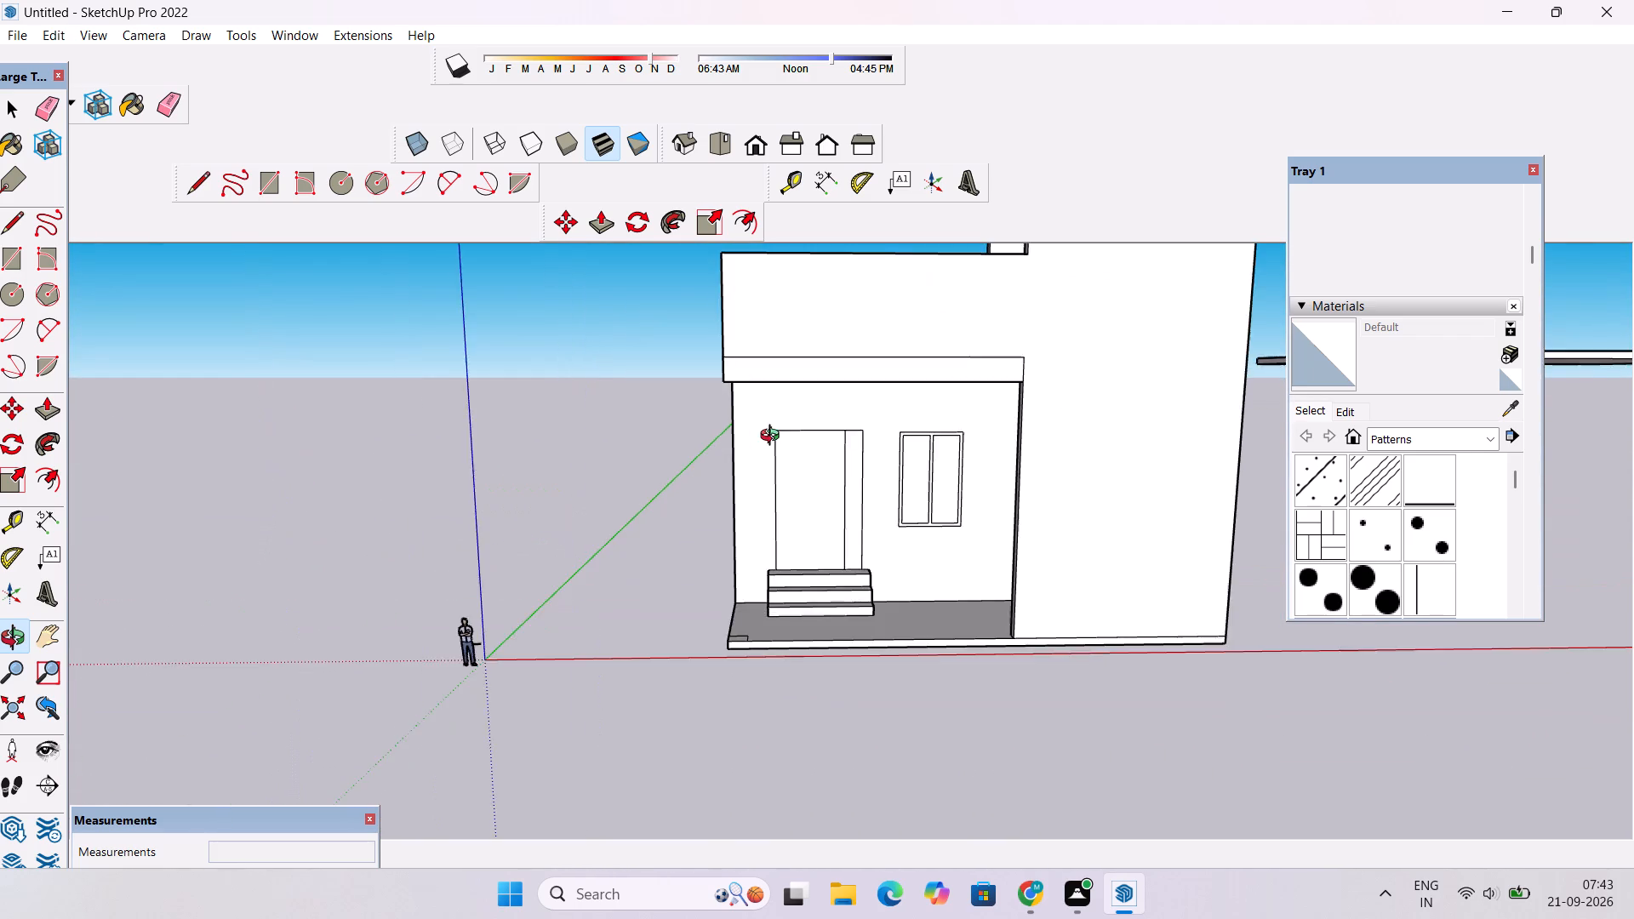
Push/Pull the underside of the porch rim further down by a small freehand distance.
left_click_drag(774, 437, 624, 485, "shift")
scroll(630, 481, "up", 4)
left_click_drag(668, 431, 635, 326)
left_click_drag(643, 334, 634, 397, "shift")
left_click_drag(652, 453, 644, 390, "shift")
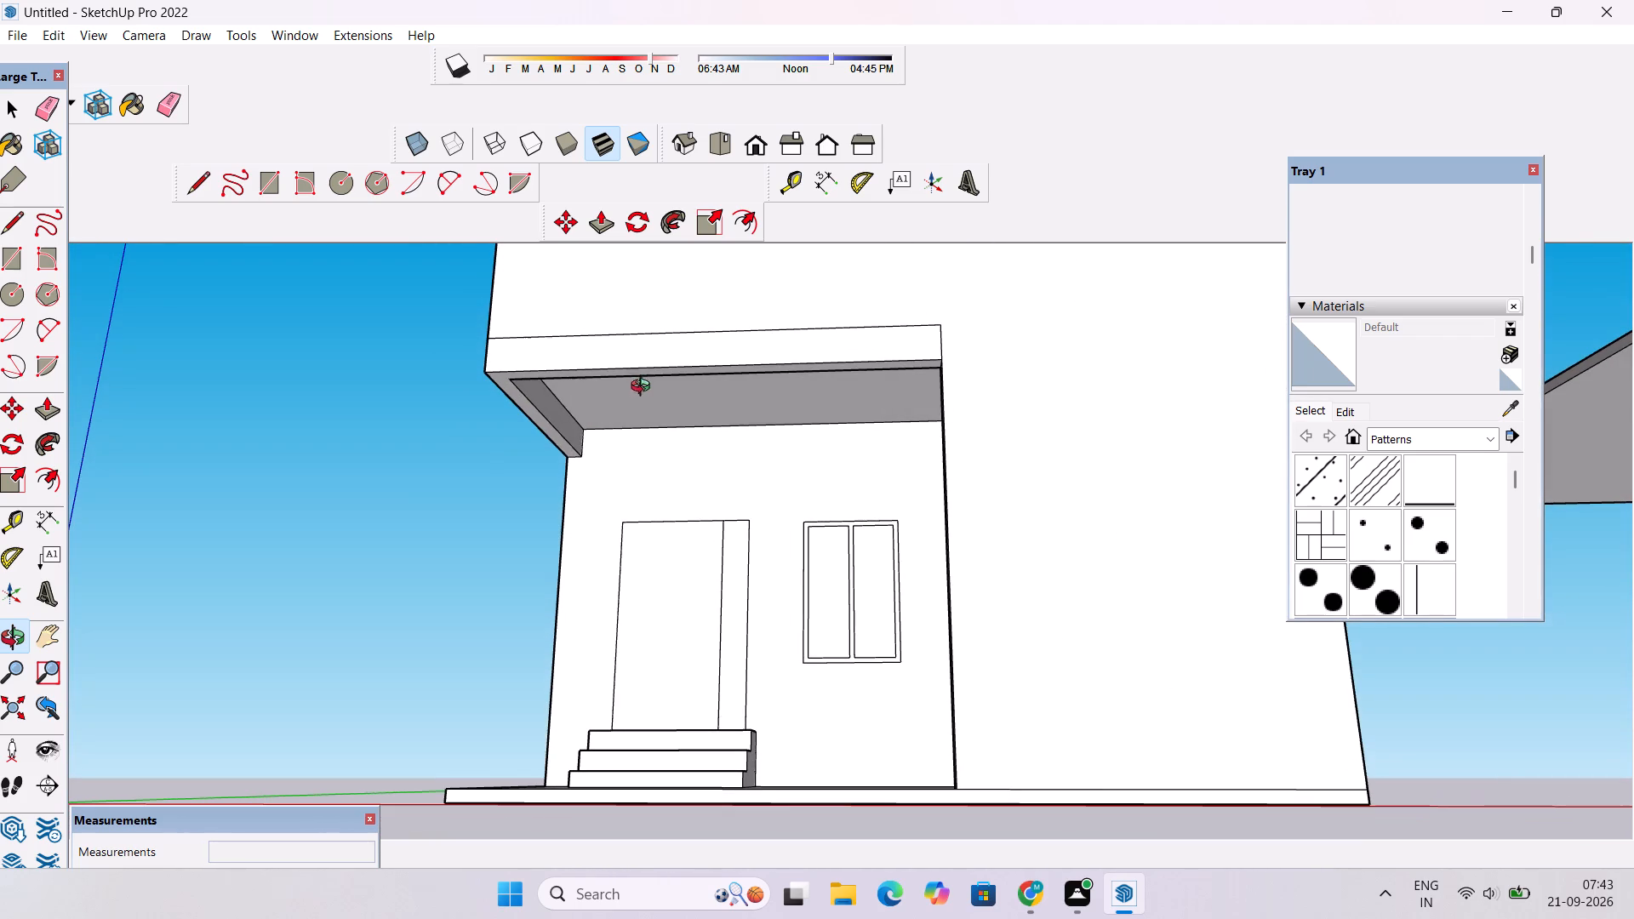
key("p")
left_click(608, 373)
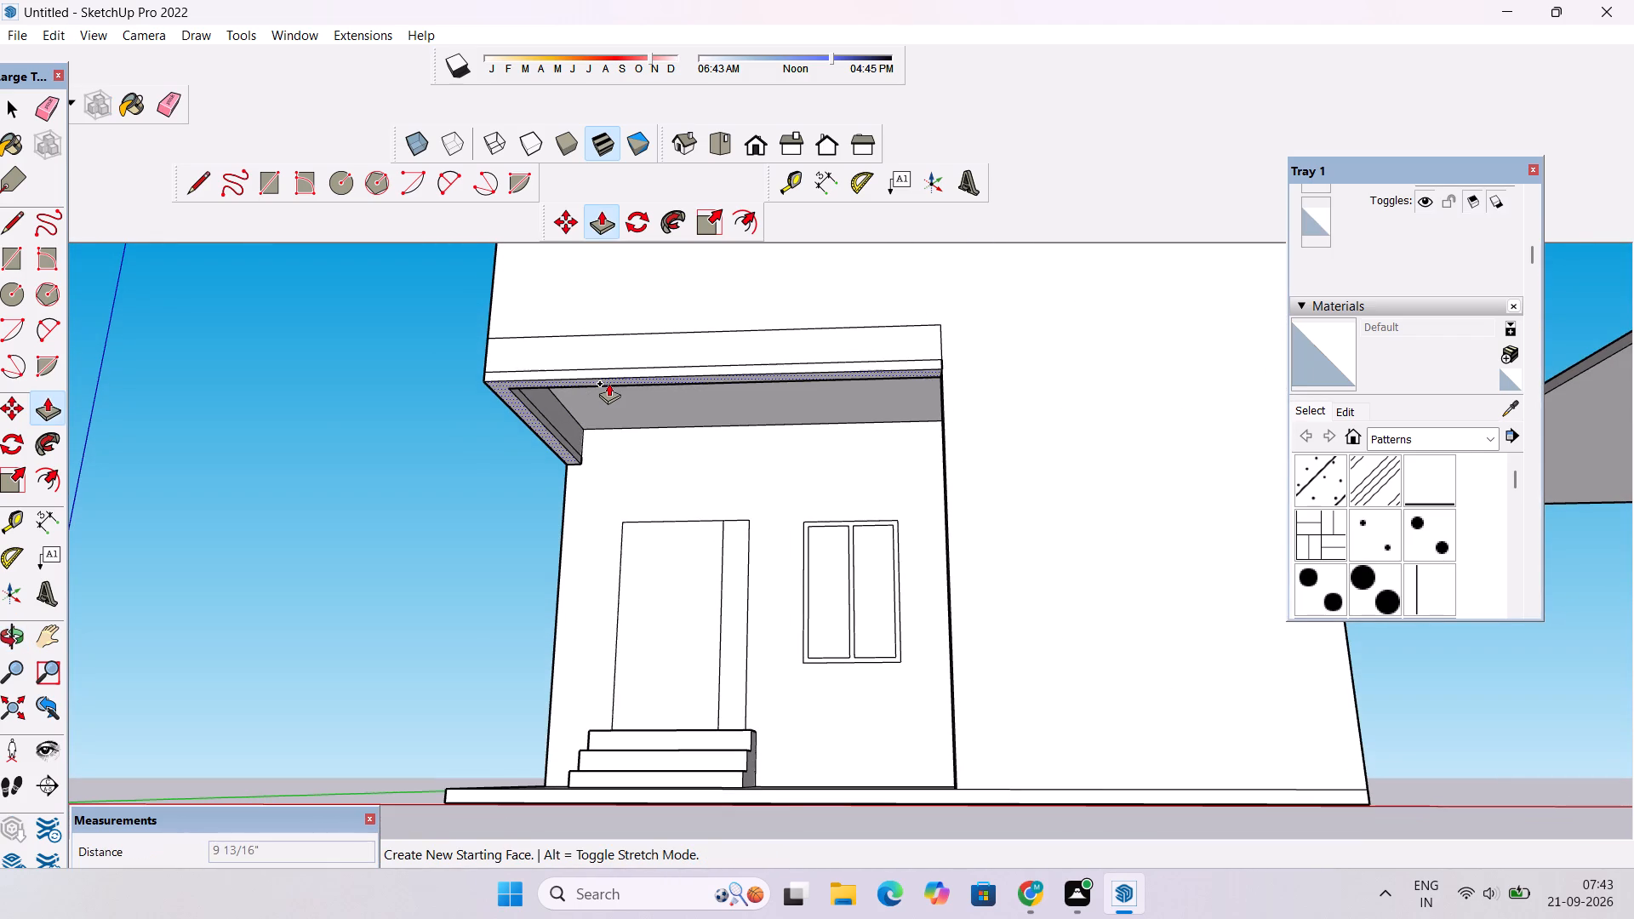
scroll(608, 383, "down", 7)
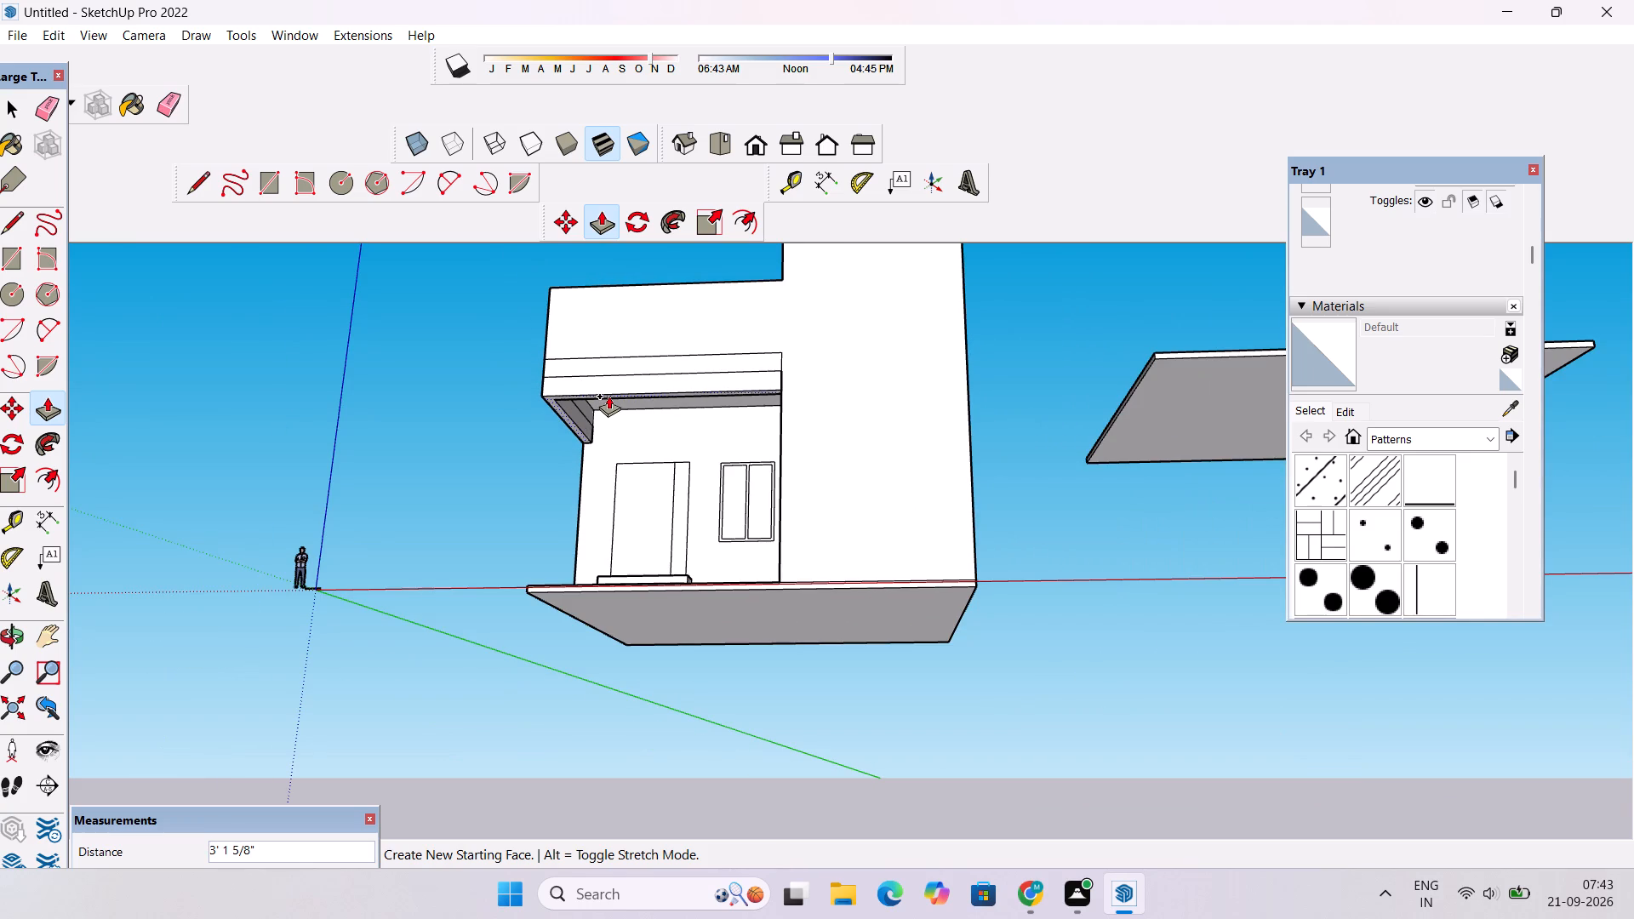
left_click(608, 389)
Examine the deepened porch rim and the building's front from above, below and straight on.
key("o")
scroll(608, 388, "down", 3)
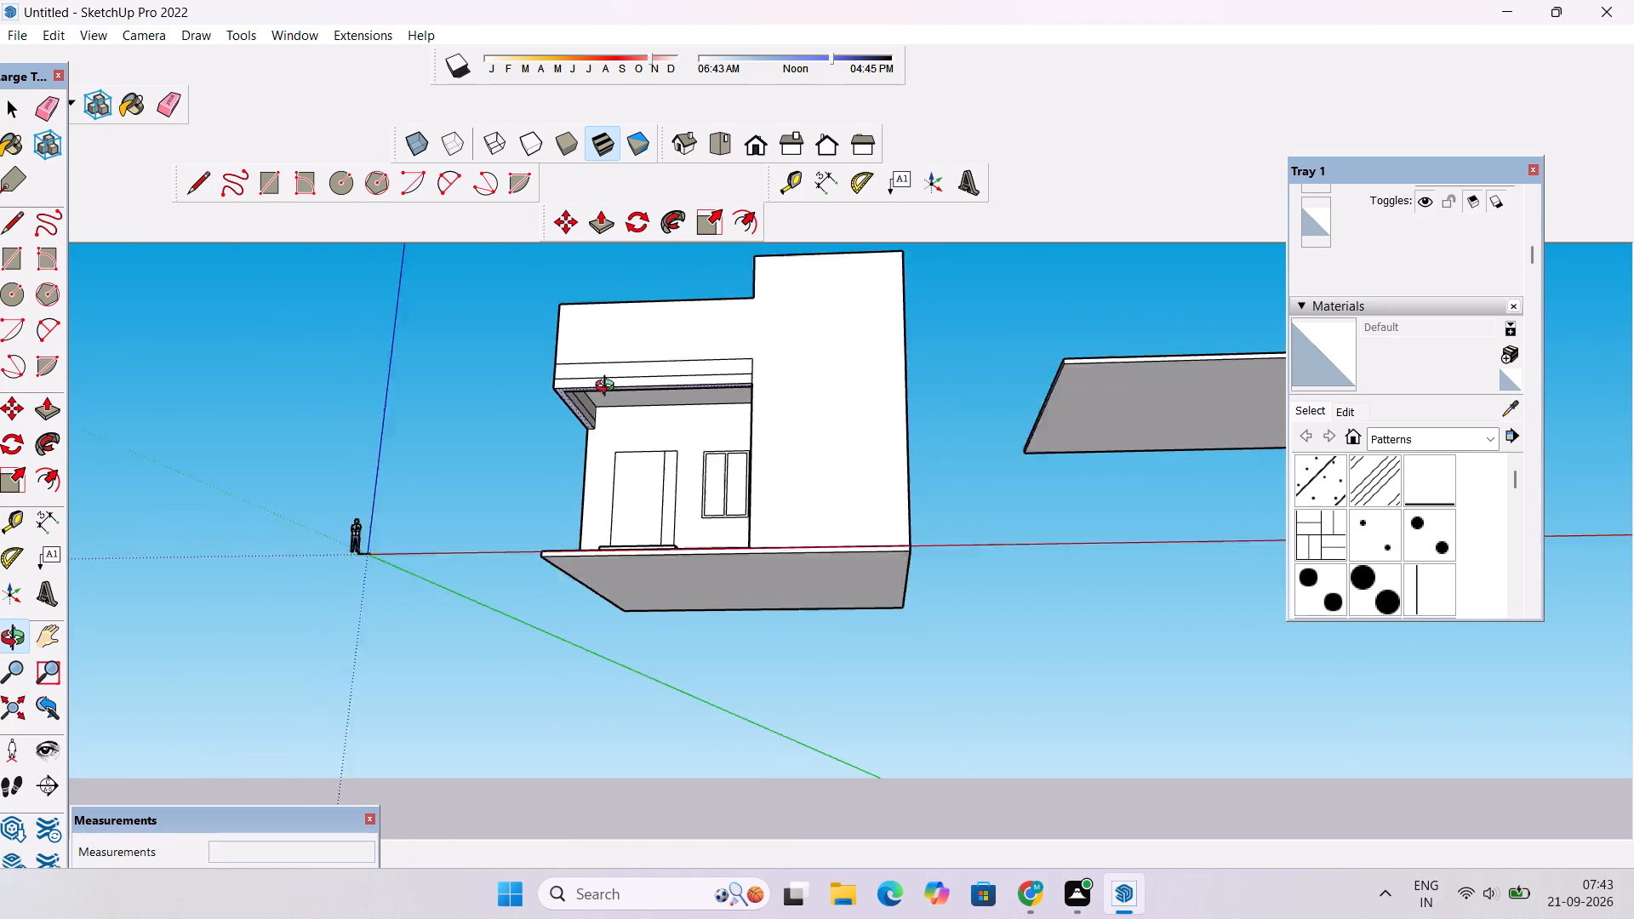
scroll(608, 388, "down", 2)
left_click_drag(608, 378, 620, 521)
scroll(603, 489, "down", 3)
left_click_drag(616, 477, 648, 596)
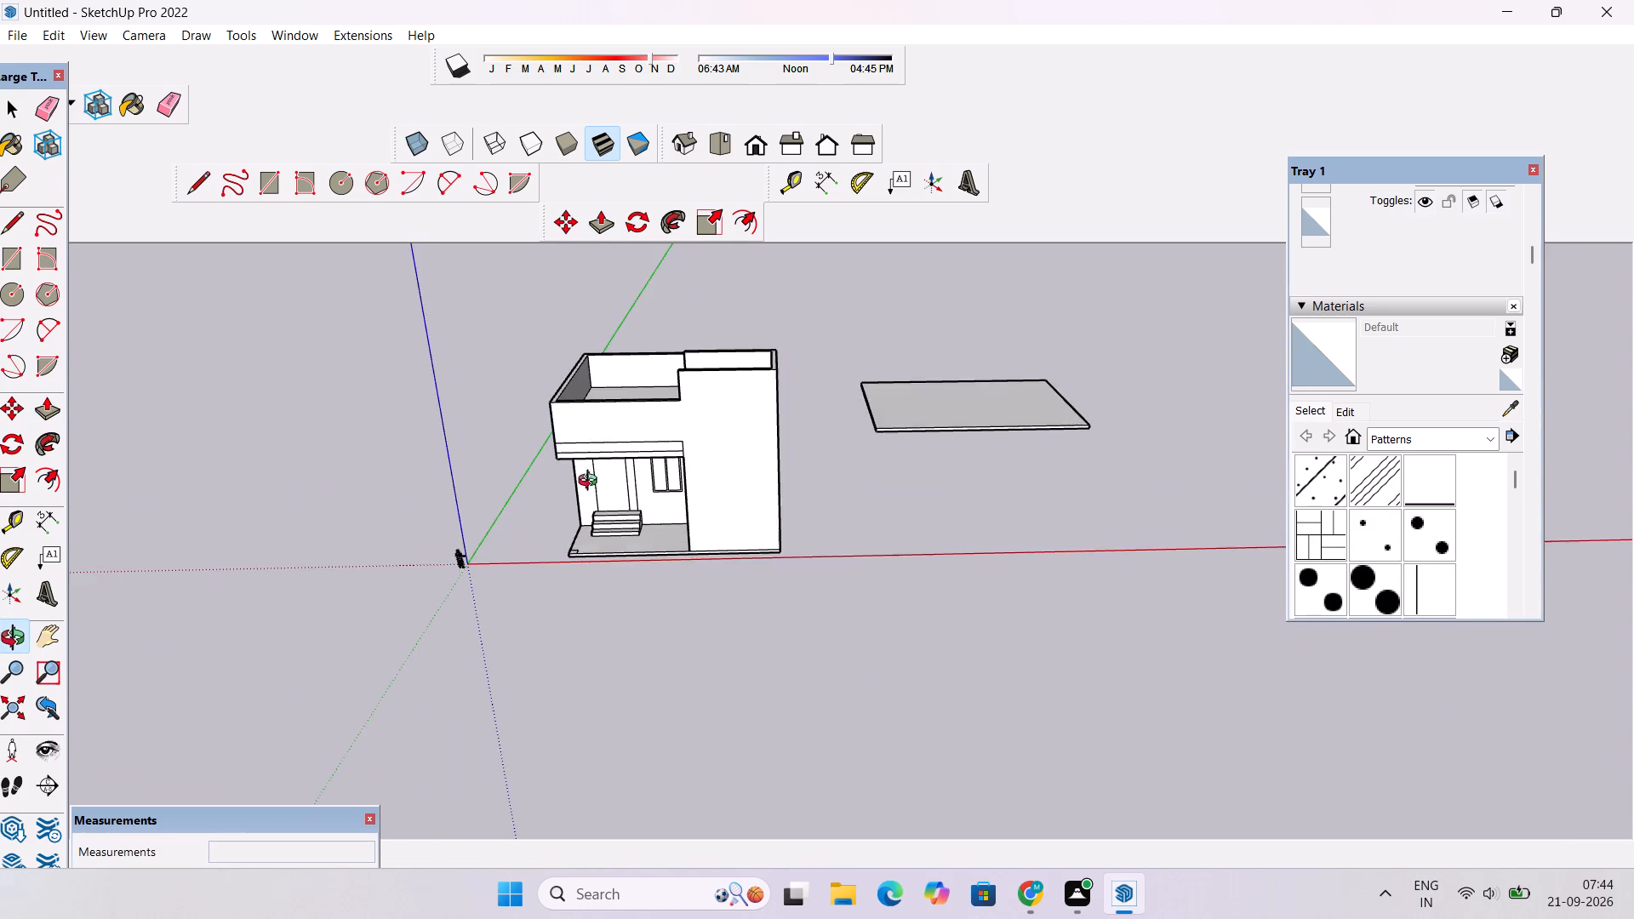
scroll(590, 471, "up", 5)
left_click_drag(622, 523, 613, 228)
left_click_drag(631, 459, 622, 241)
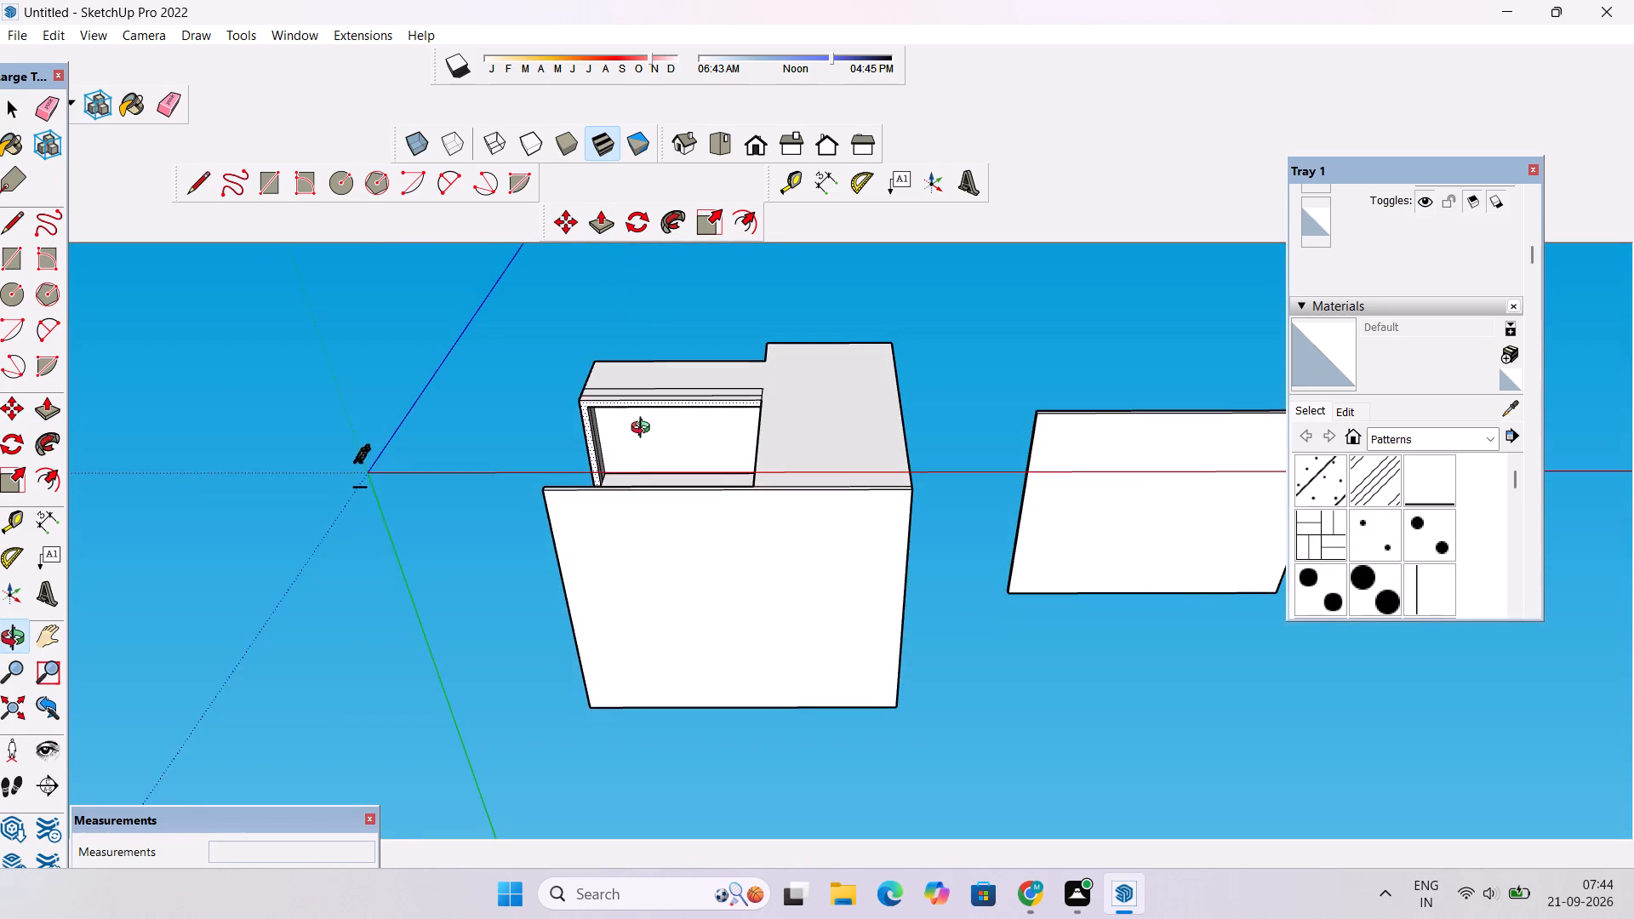
scroll(643, 423, "up", 10)
left_click_drag(637, 402, 669, 644)
scroll(653, 474, "down", 5)
left_click_drag(656, 492, 666, 575)
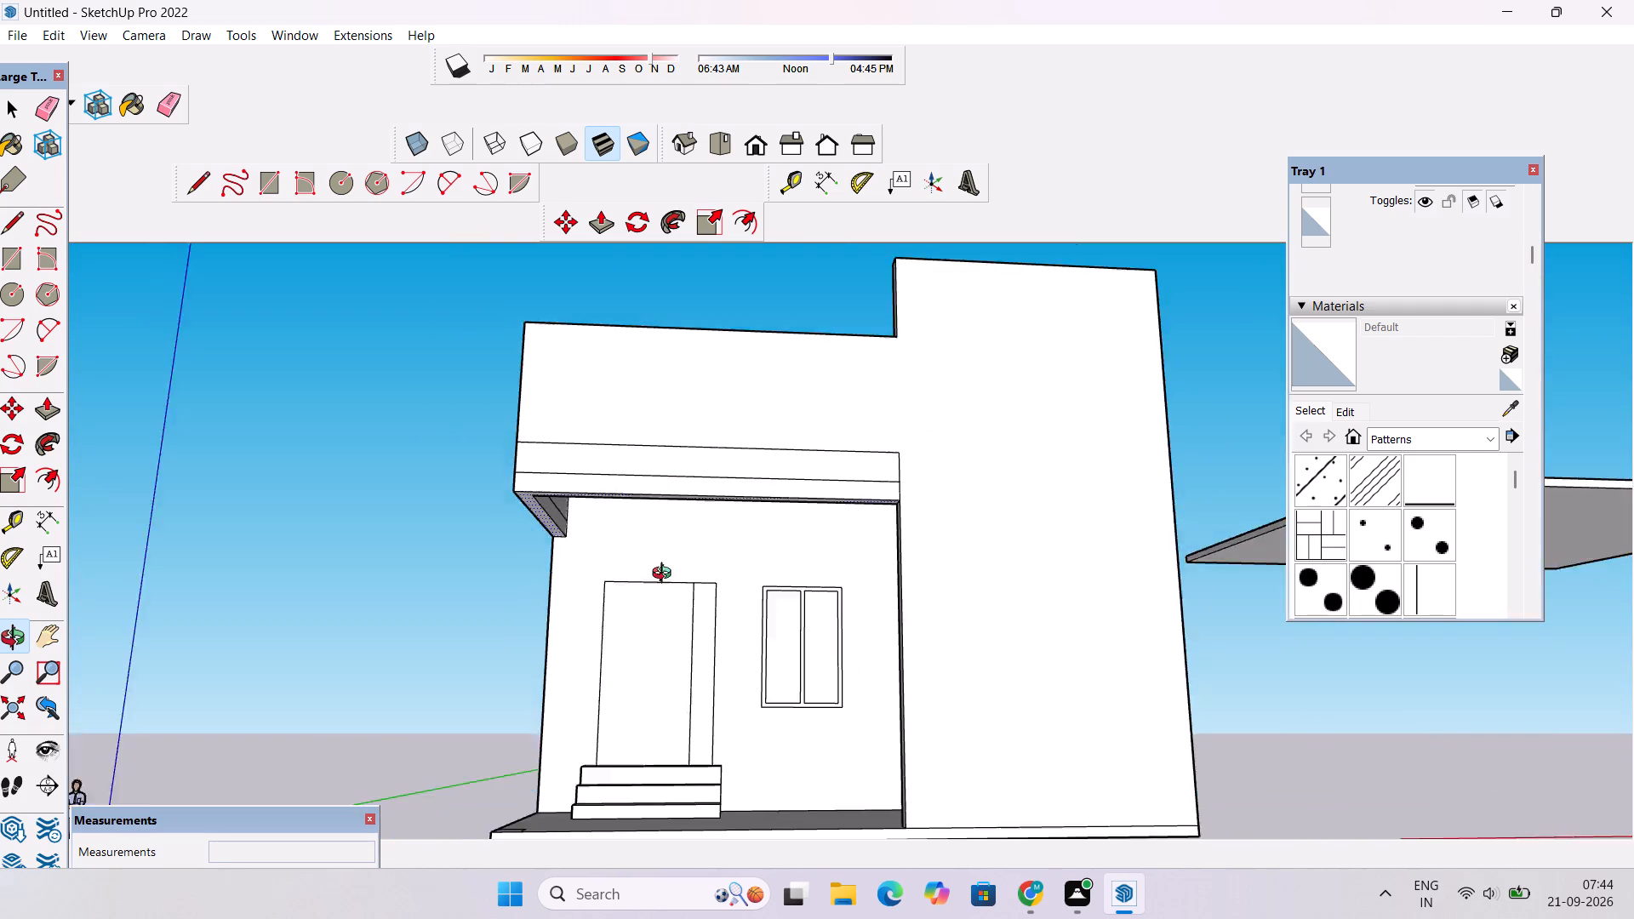
left_click_drag(666, 575, 667, 611)
left_click_drag(661, 598, 628, 471, "shift")
scroll(626, 443, "down", 4)
left_click_drag(631, 443, 654, 554)
scroll(650, 471, "up", 8)
Erase the seam line running along the inner face of the porch rim's side arm.
left_click_drag(678, 503, 651, 259)
left_click_drag(661, 271, 685, 537, "shift")
left_click_drag(678, 550, 648, 344)
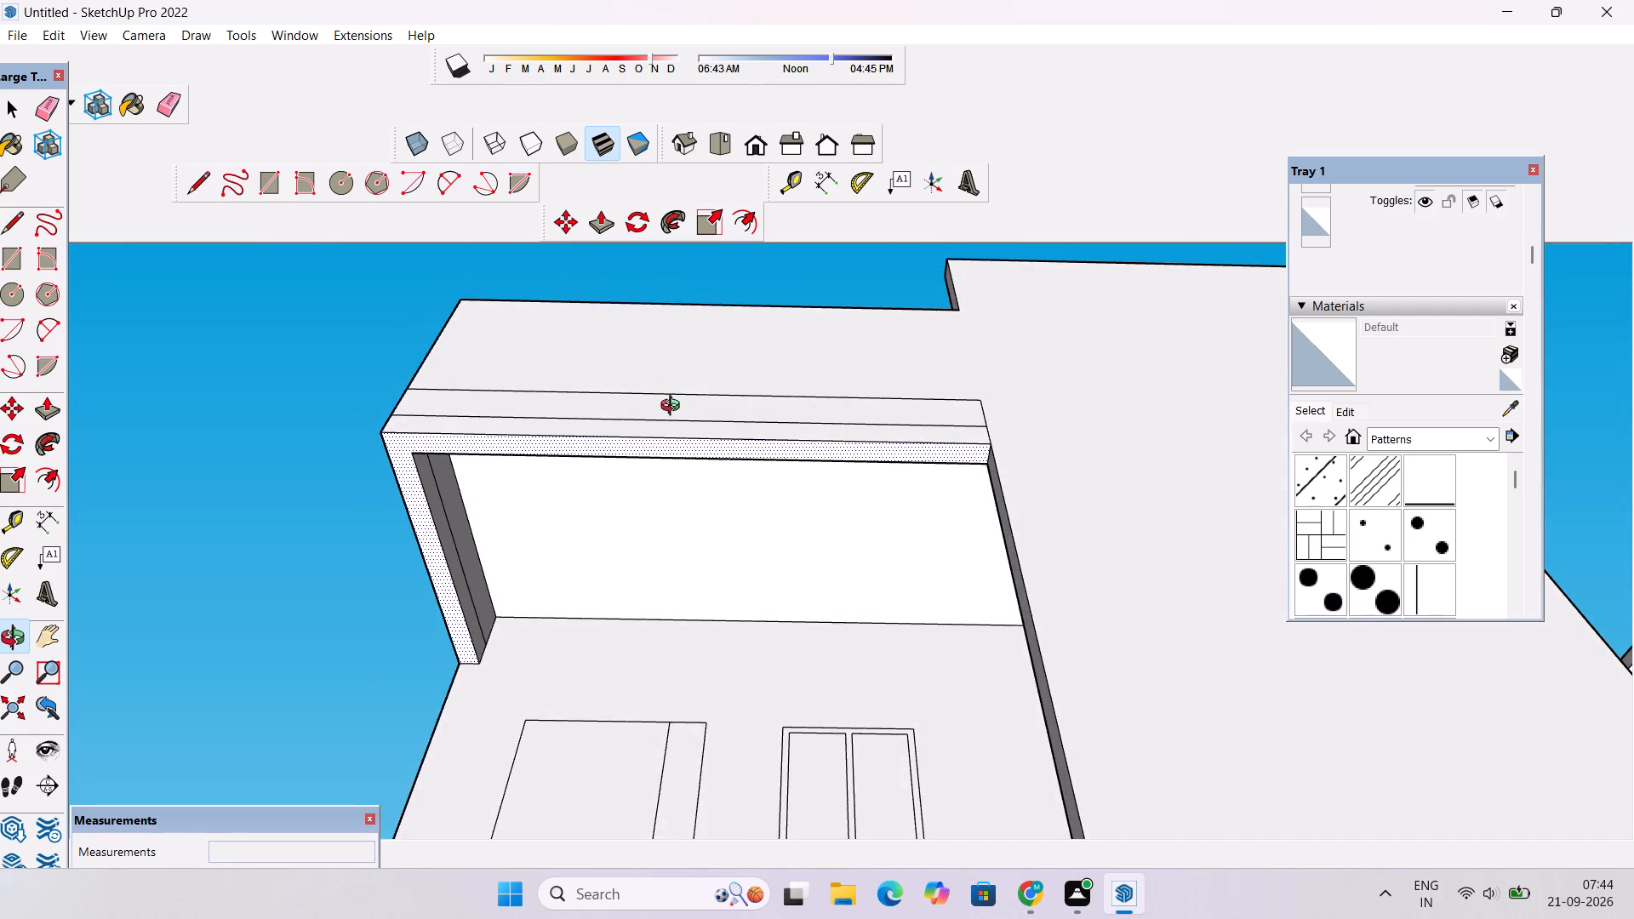
scroll(674, 408, "up", 3)
left_click_drag(678, 419, 620, 351, "shift")
key("e")
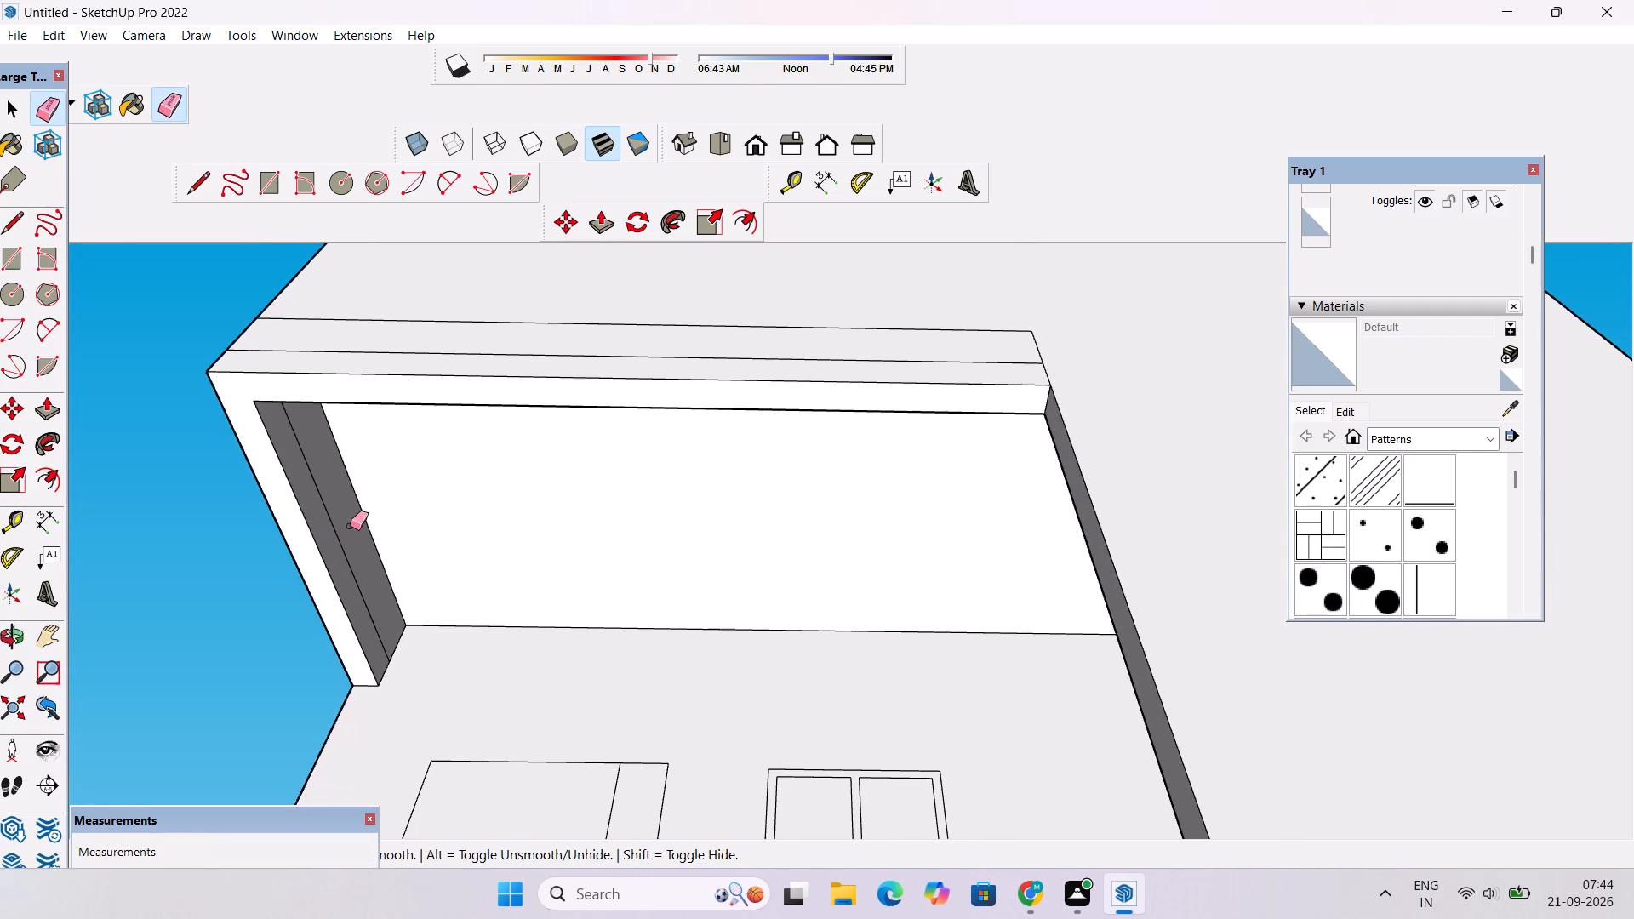
scroll(346, 524, "up", 4)
left_click_drag(333, 478, 323, 516)
Erase the lower of the two horizontal seam lines across the front face of the porch rim.
scroll(322, 494, "down", 9)
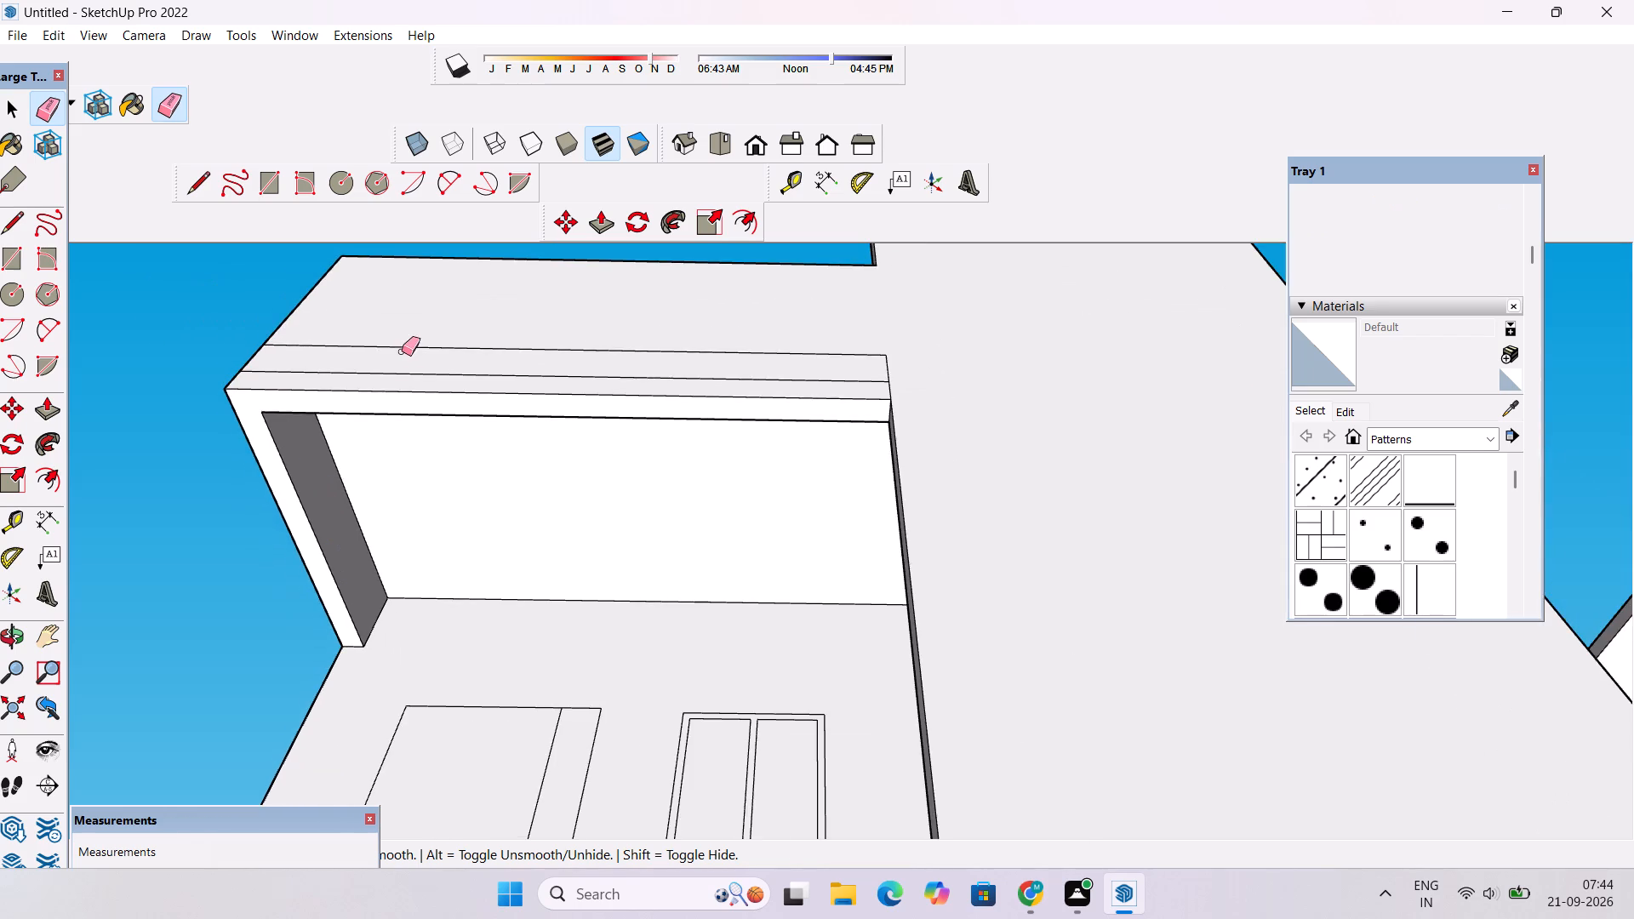
scroll(402, 351, "up", 4)
type("io")
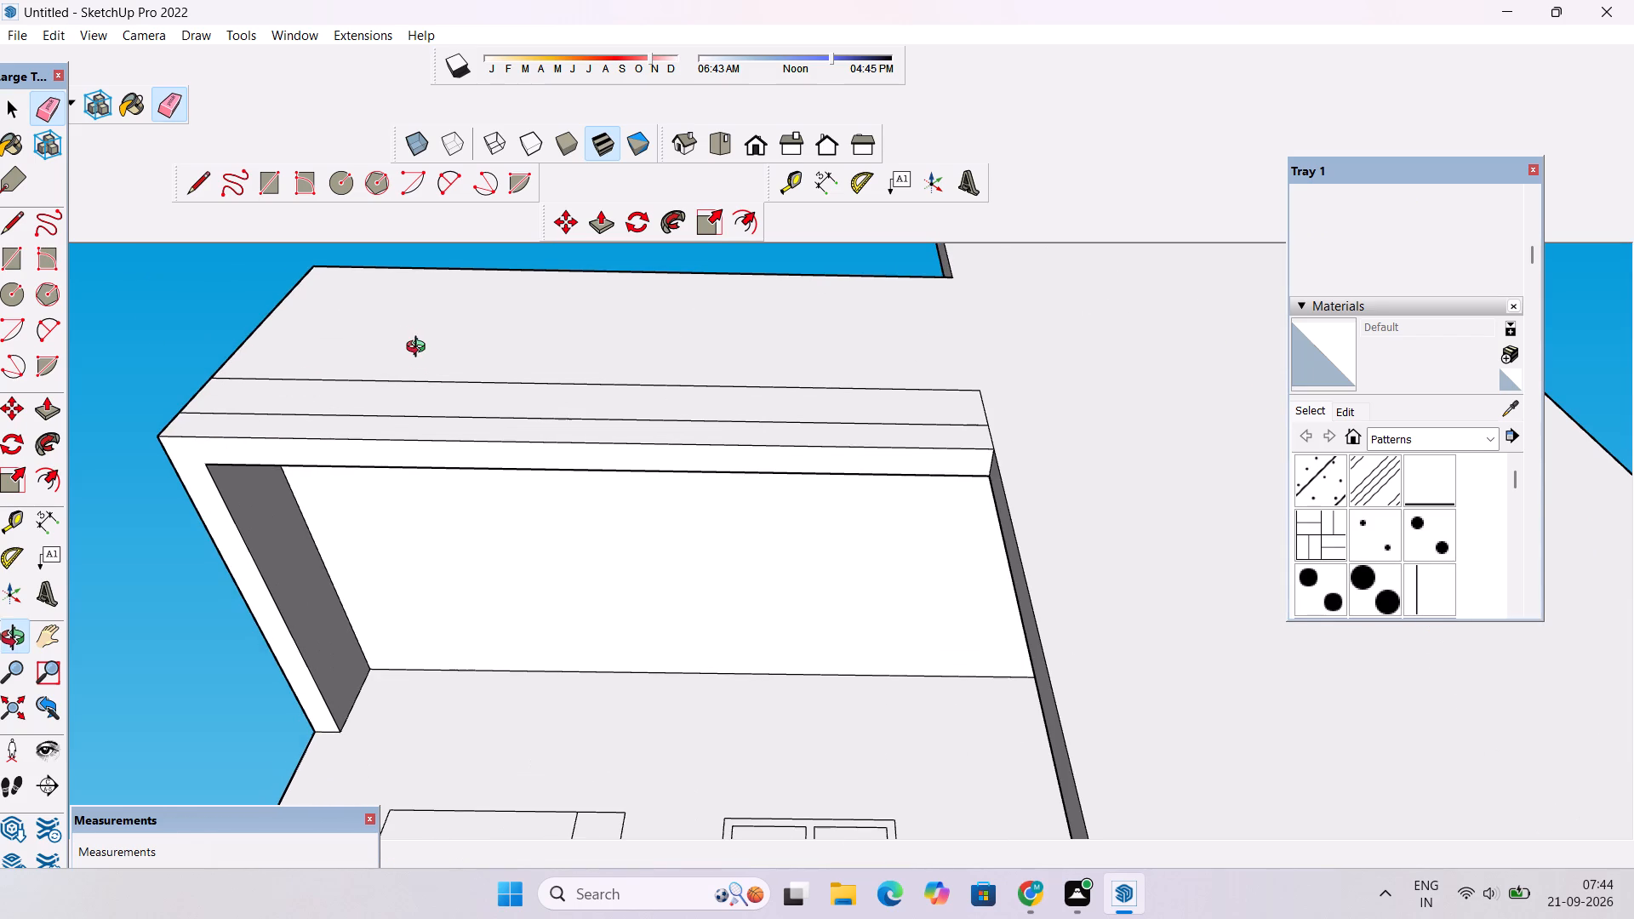
left_click_drag(420, 349, 438, 467)
scroll(438, 437, "down", 6)
left_click_drag(289, 429, 465, 614)
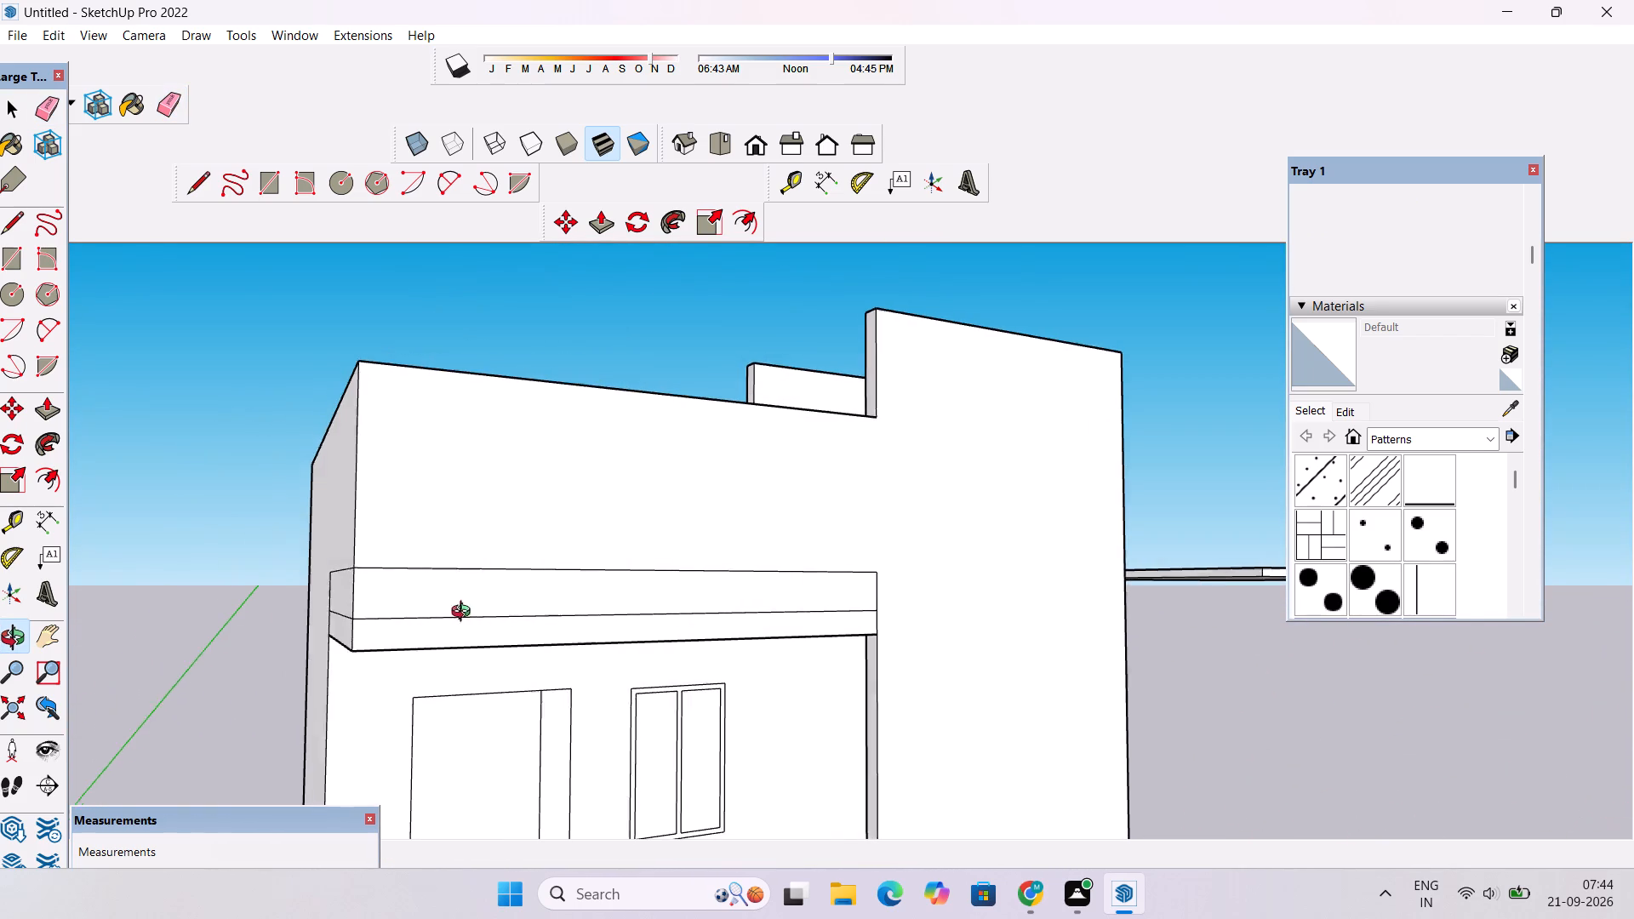
left_click_drag(465, 614, 464, 613)
scroll(549, 497, "down", 2)
left_click_drag(586, 524, 583, 574)
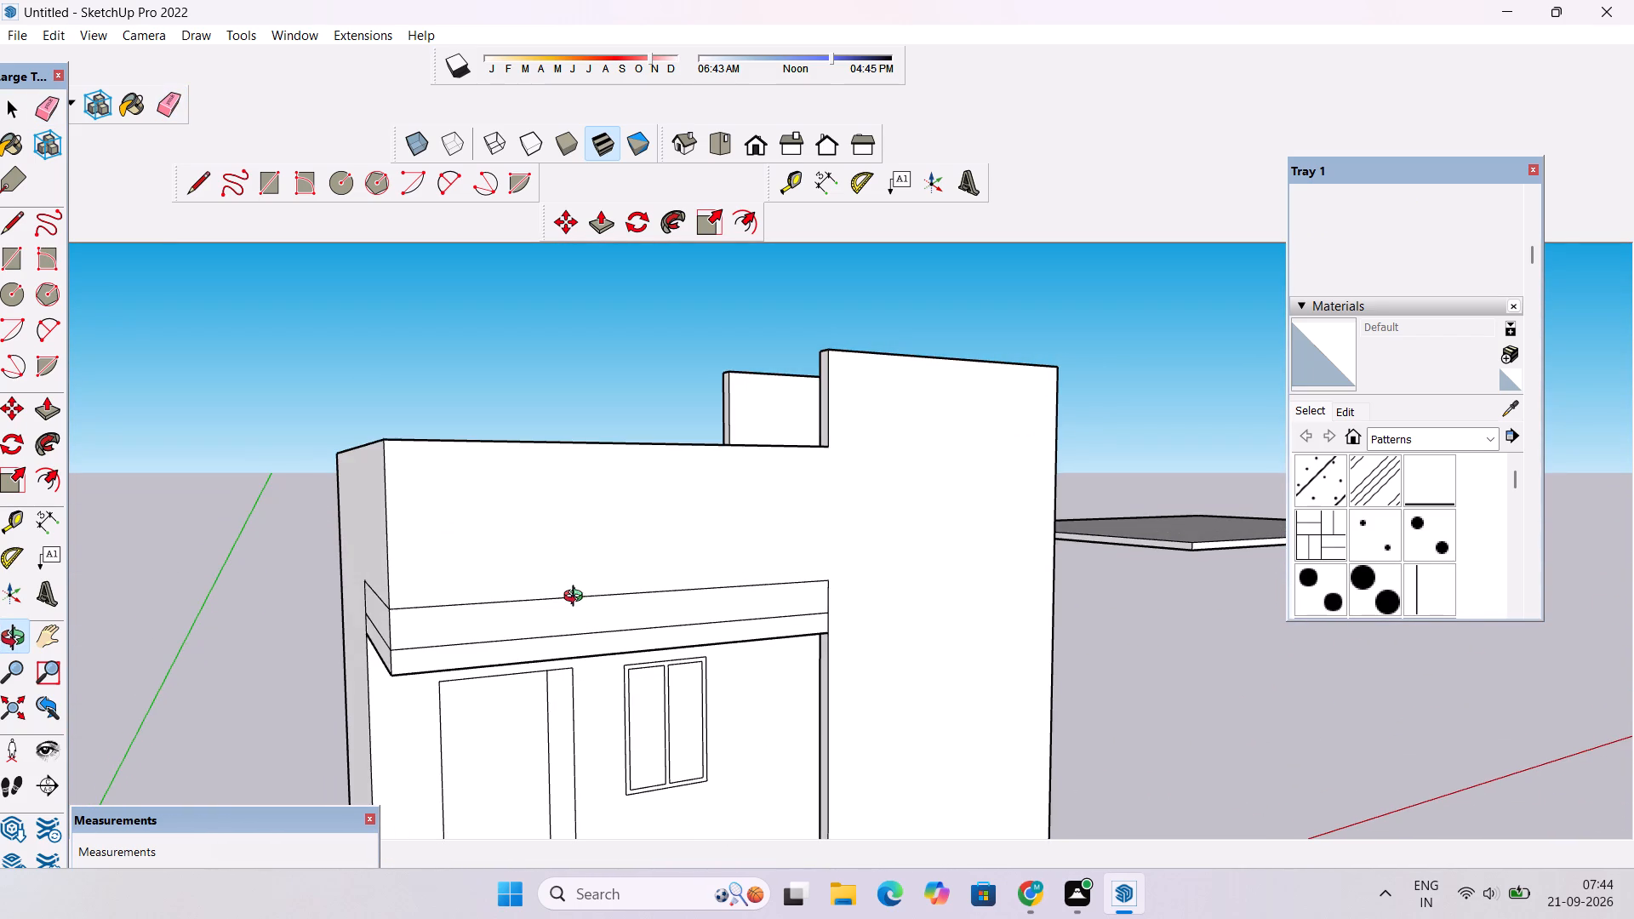
left_click_drag(573, 602, 523, 581, "shift")
key("e")
left_click_drag(481, 545, 481, 614)
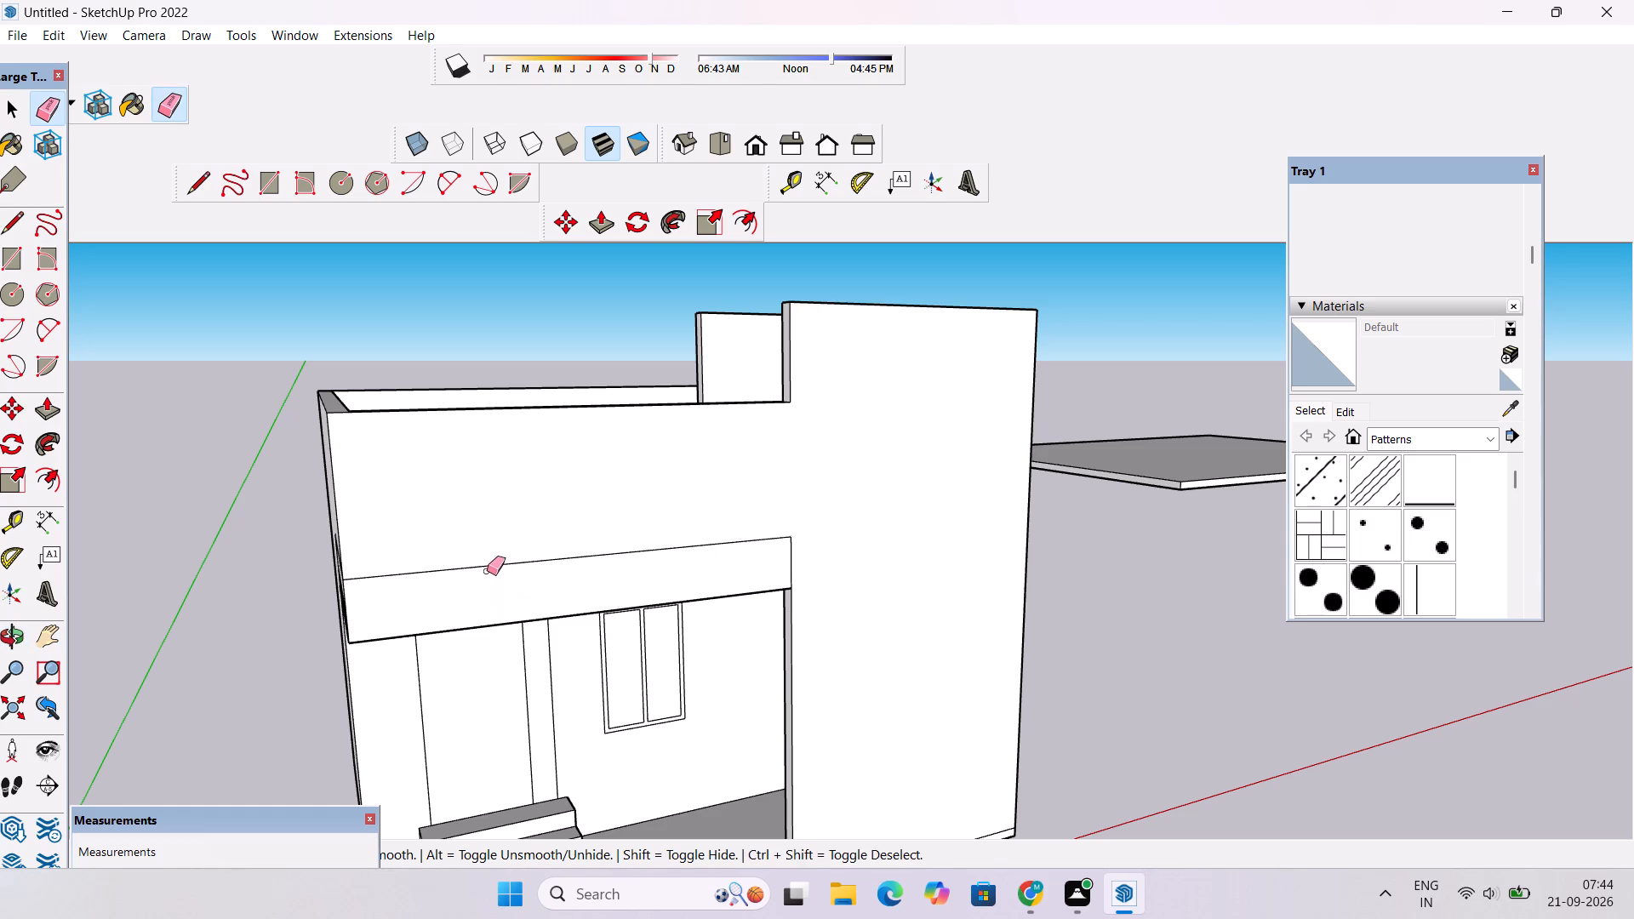
Erase the remaining horizontal seam across the porch rim's front face and the upper part of the vertical seam beside the tower.
left_click(489, 565)
left_click_drag(797, 552, 791, 566)
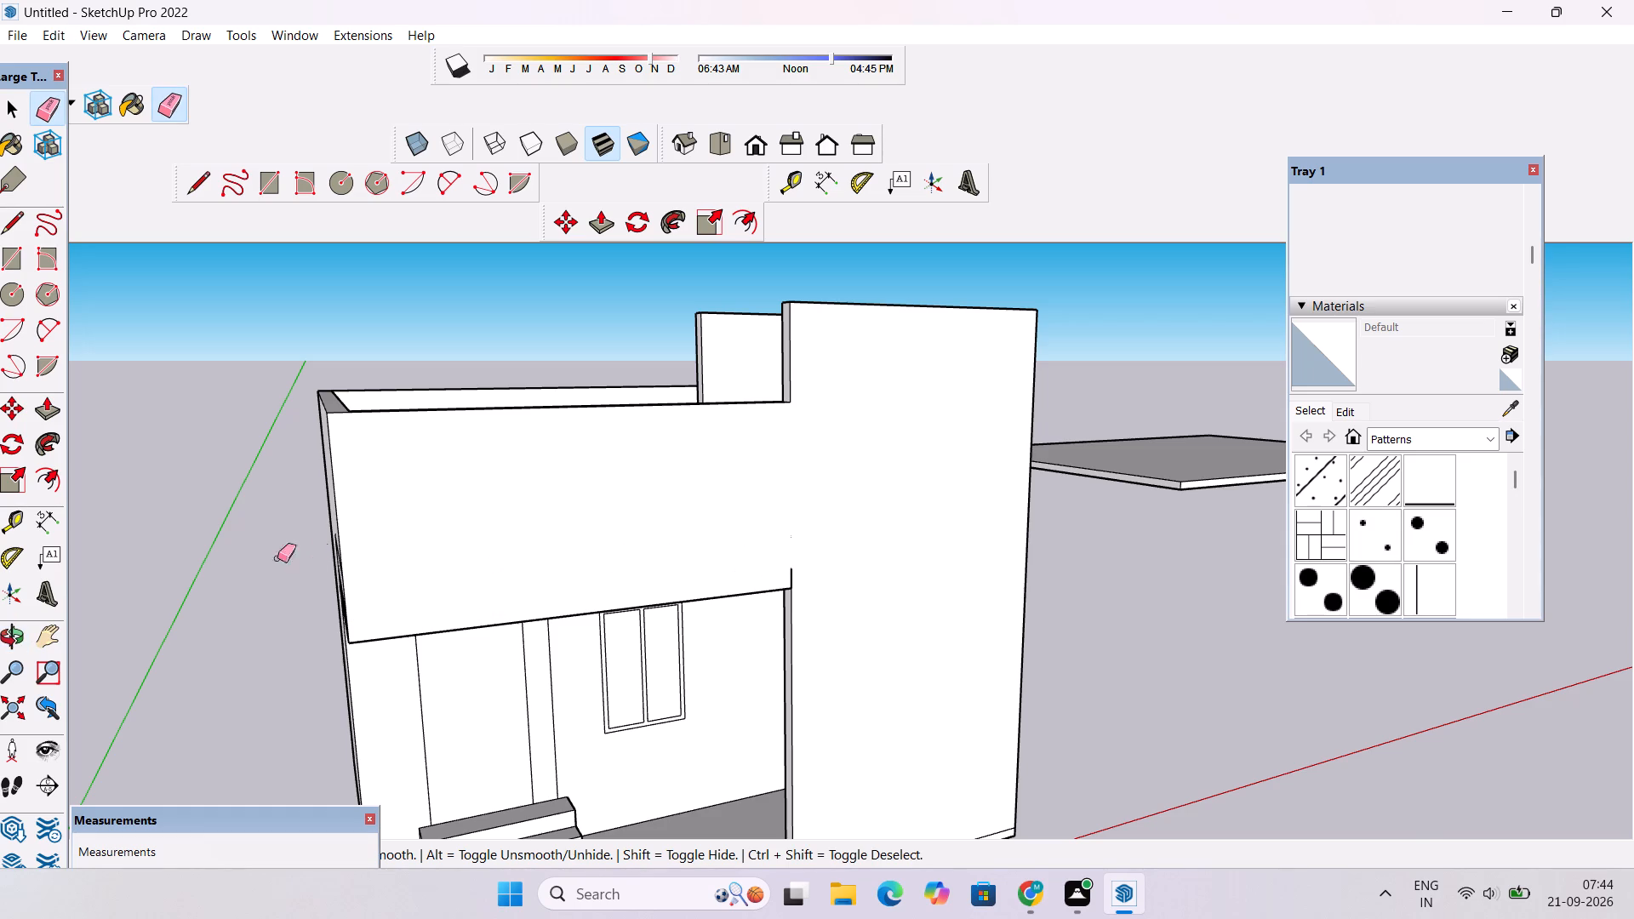
Erase the two sloping seam lines and the short vertical edge on the outer side face of the porch rim.
scroll(202, 558, "up", 9)
left_click_drag(503, 492, 510, 615)
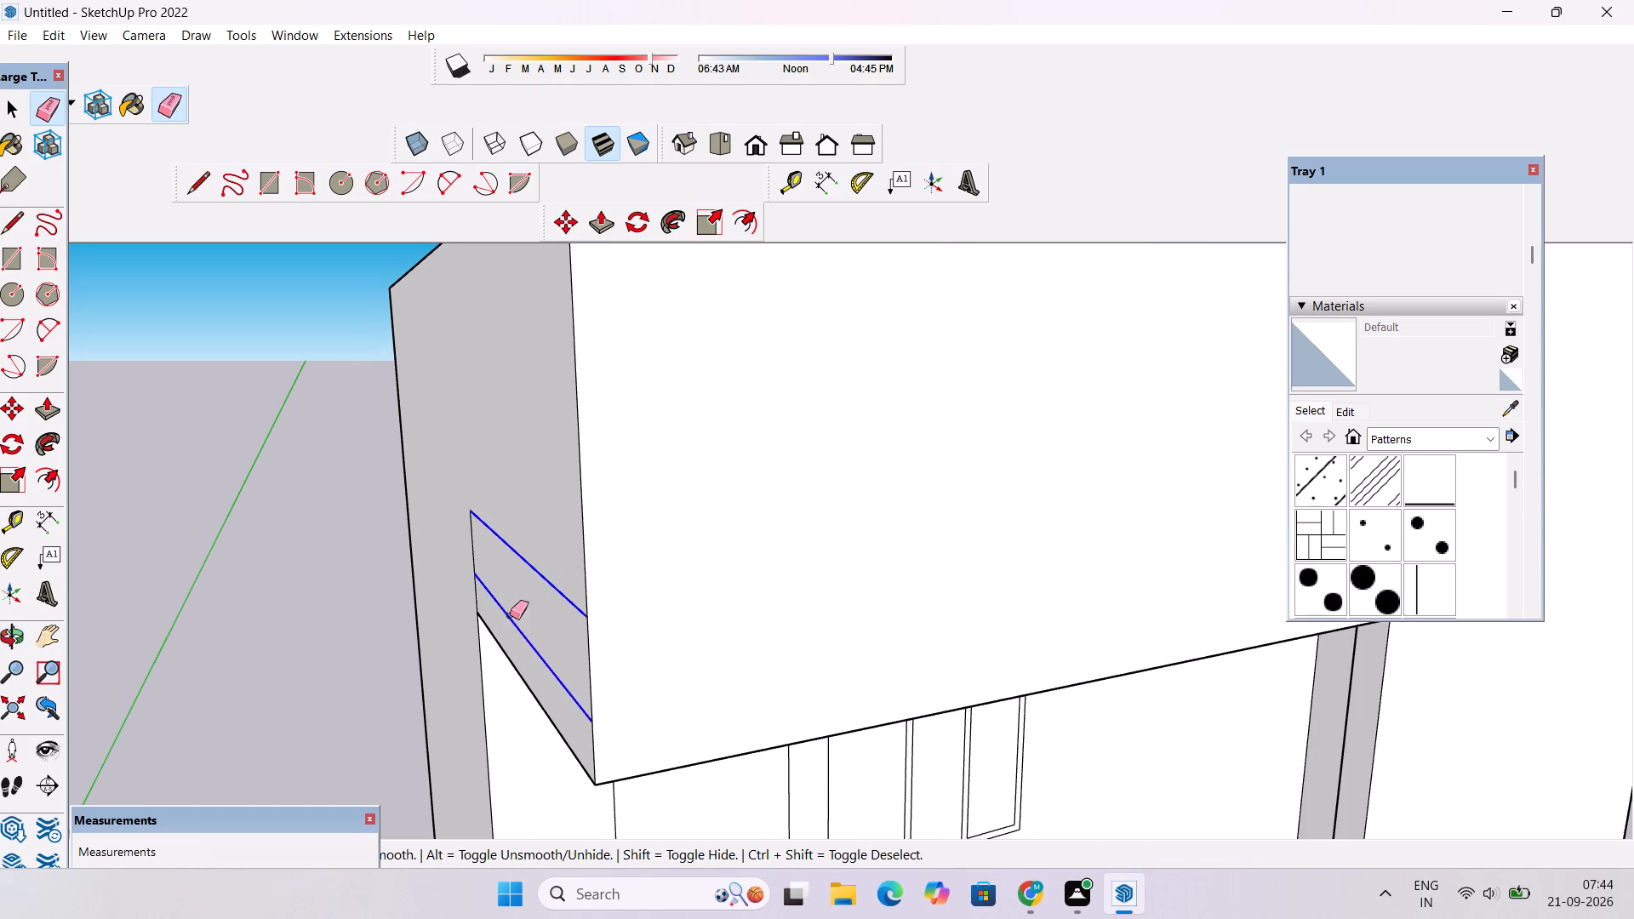
left_click_drag(510, 615, 509, 622)
left_click_drag(462, 526, 478, 576)
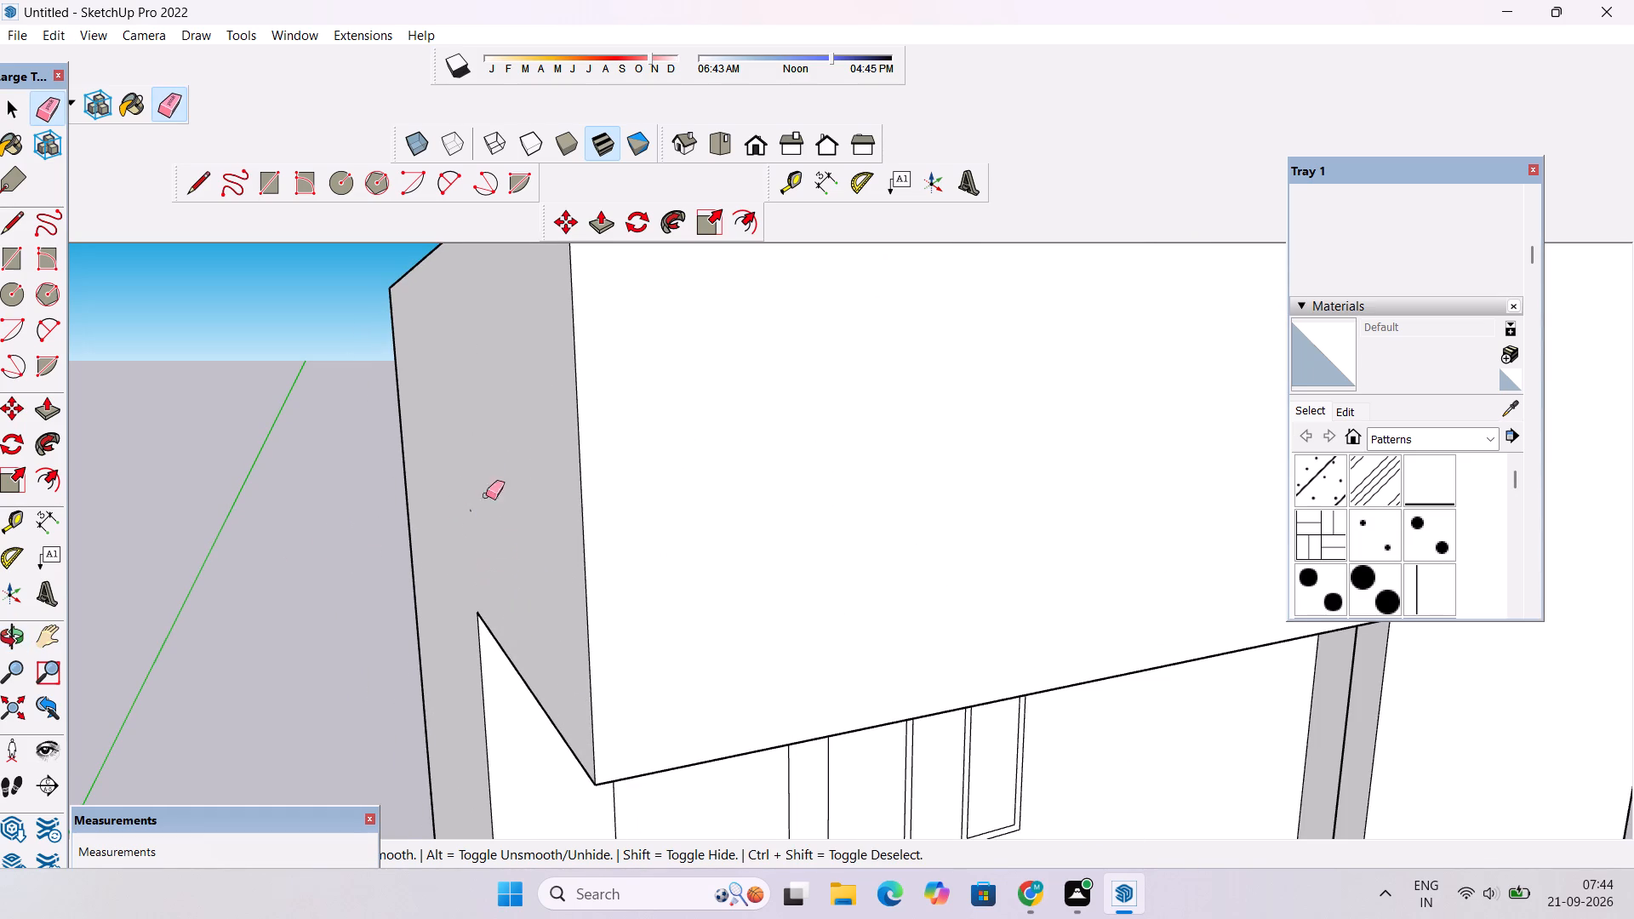
scroll(498, 550, "up", 3)
left_click_drag(473, 480, 462, 492)
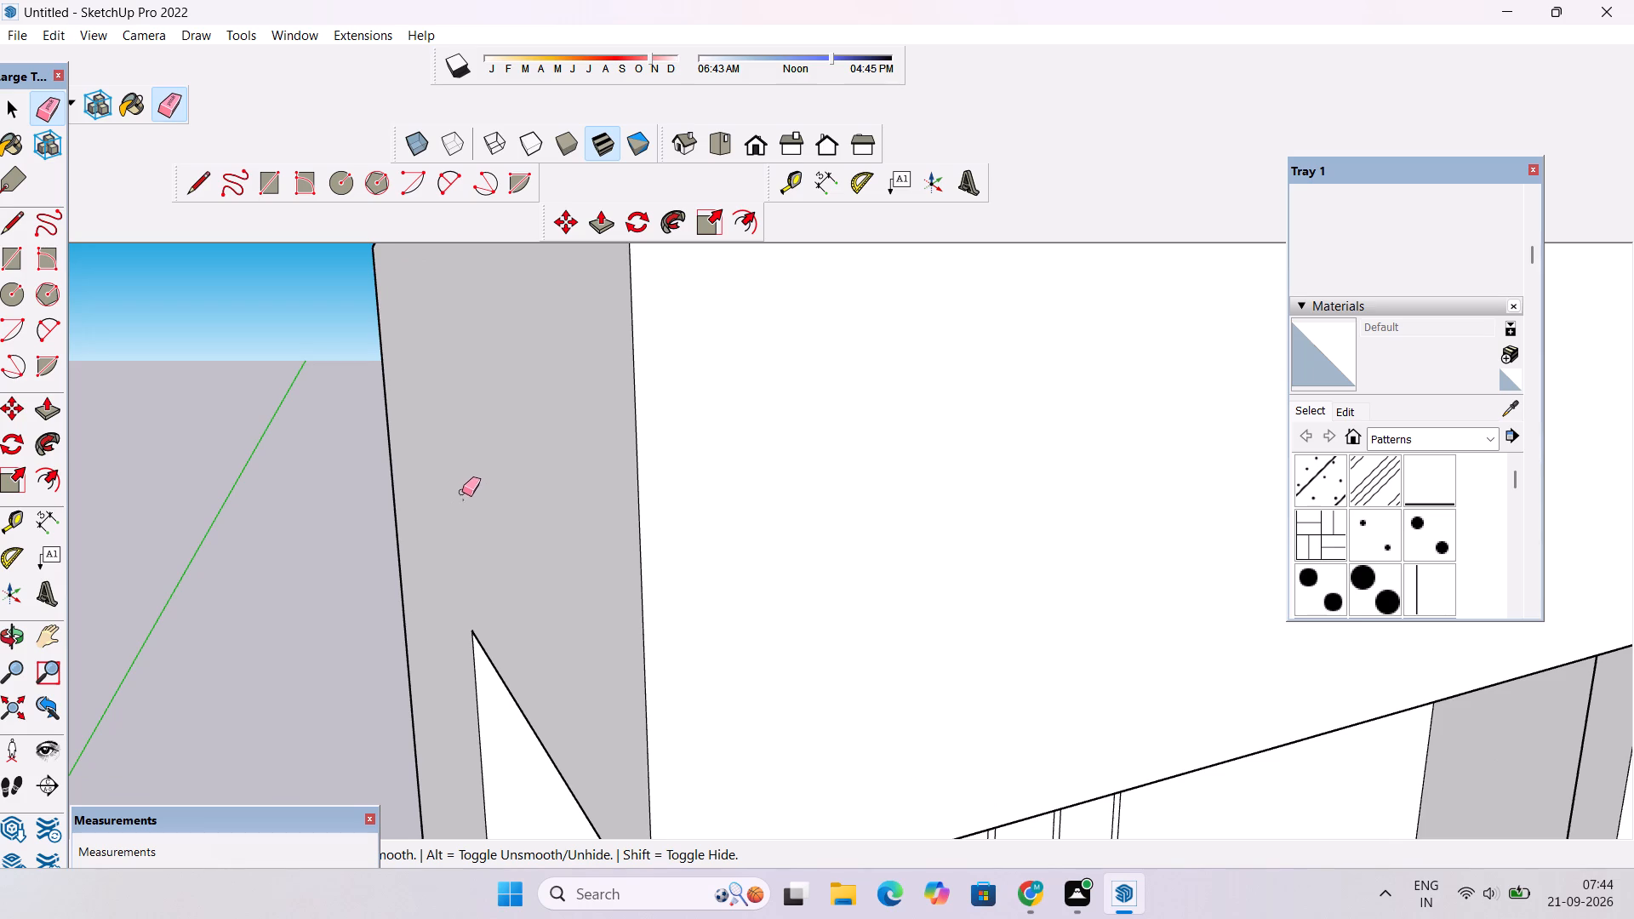
left_click_drag(462, 492, 465, 503)
left_click_drag(465, 490, 499, 564)
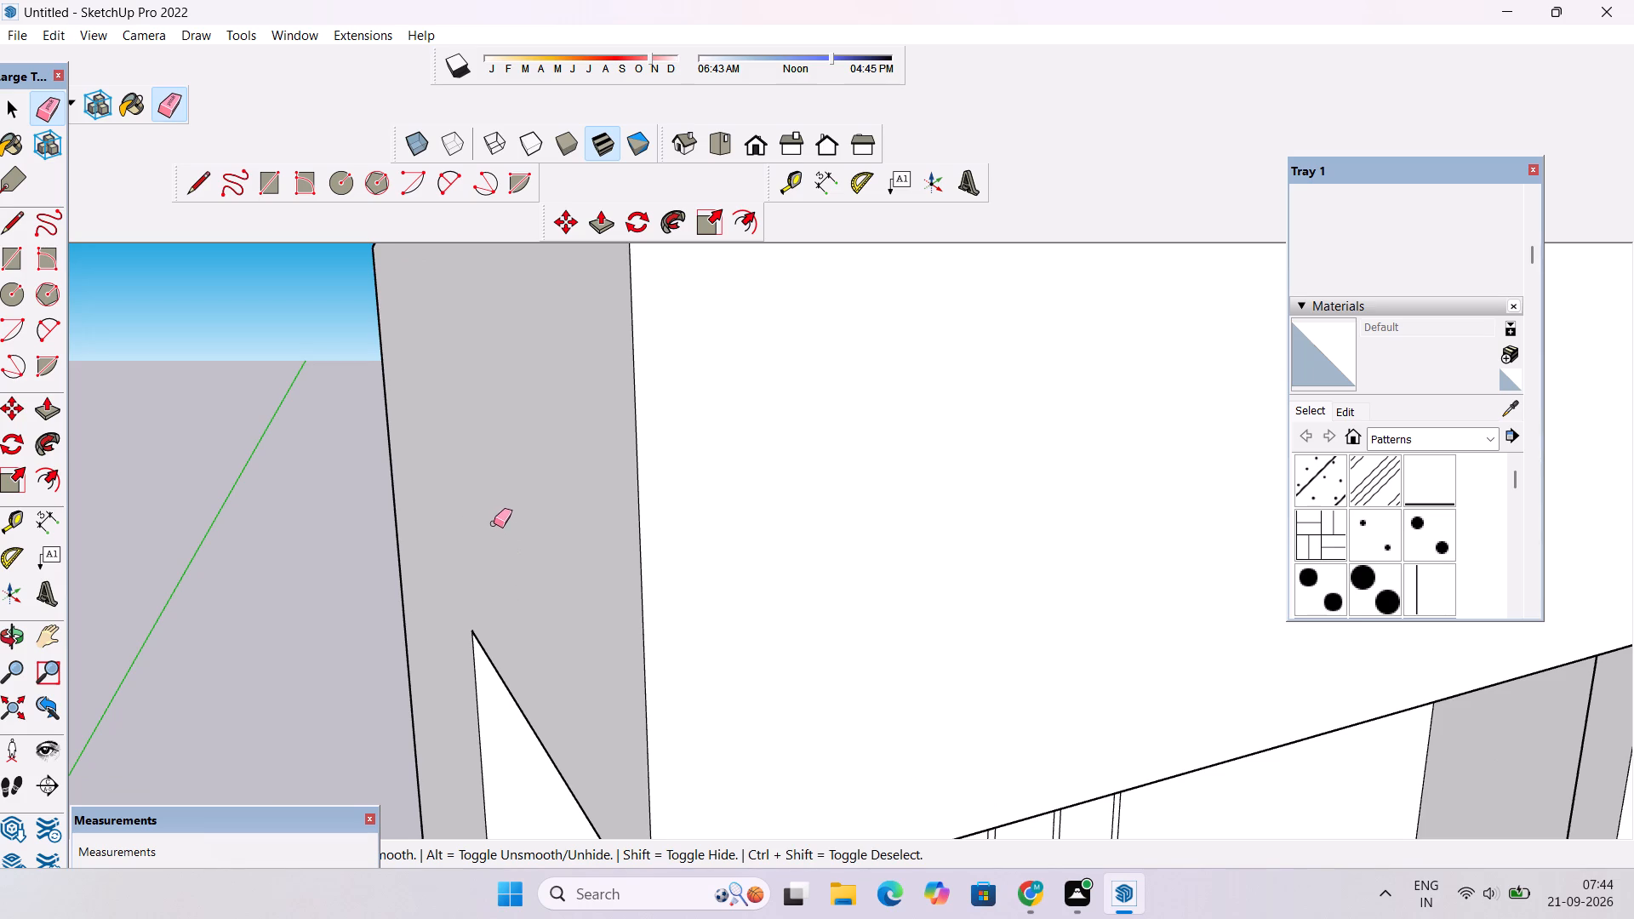
Erase the leftover vertical edge stub on the front face where the porch rim meets the tower.
key("o")
left_click_drag(553, 665, 337, 288)
scroll(314, 340, "down", 6)
left_click_drag(458, 505, 450, 442)
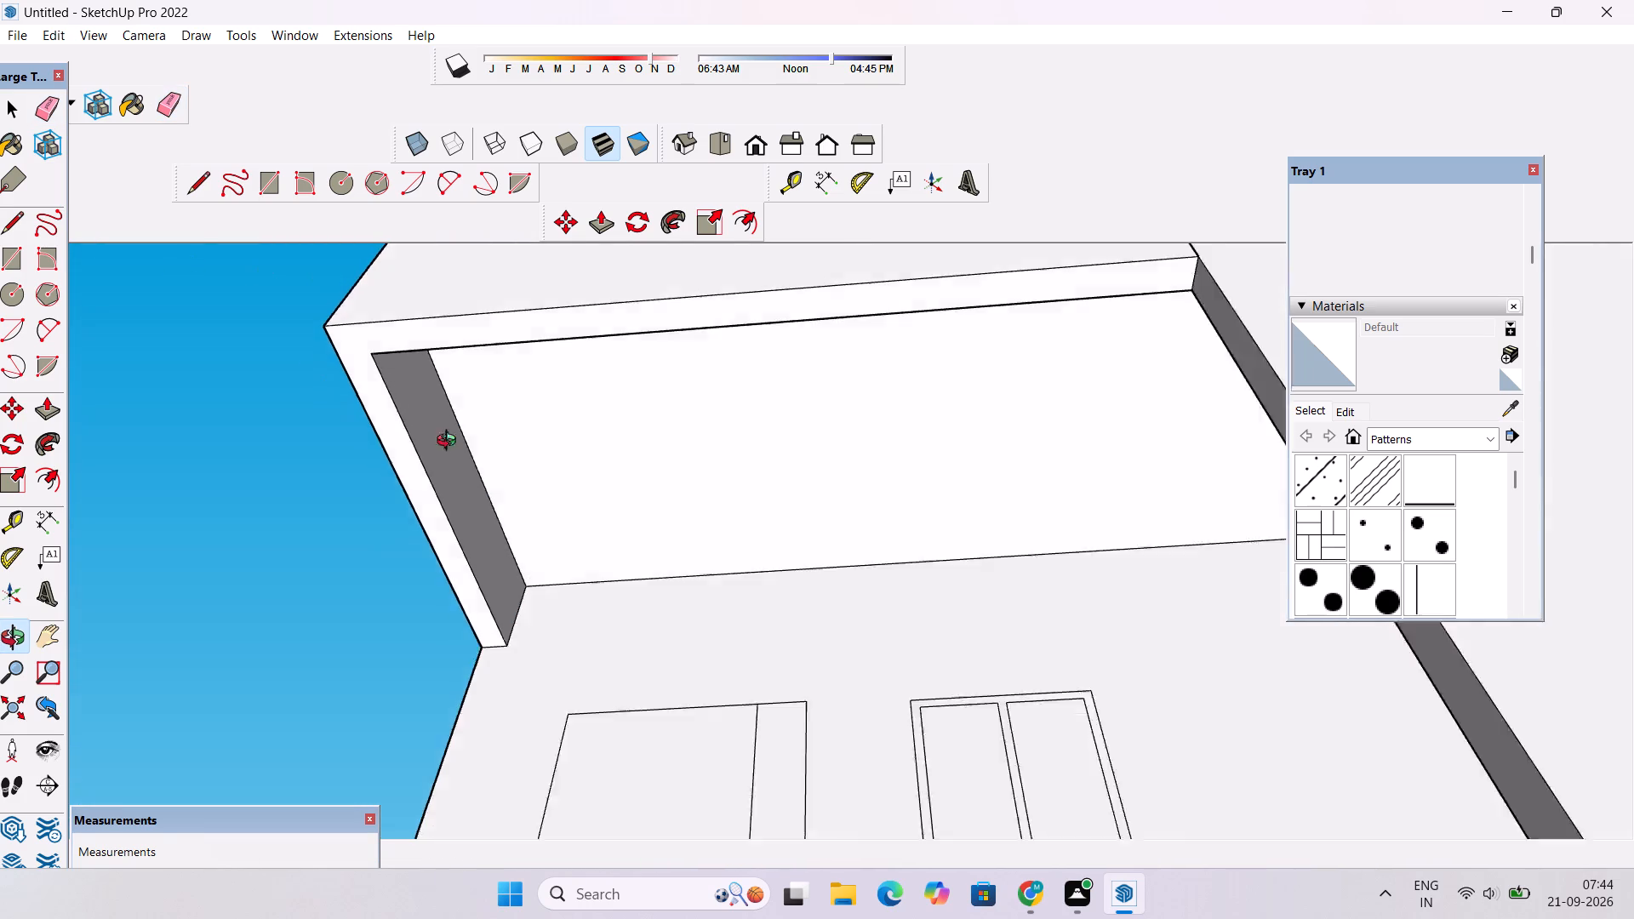
left_click_drag(450, 442, 442, 267)
left_click_drag(442, 267, 481, 562)
scroll(461, 418, "down", 5)
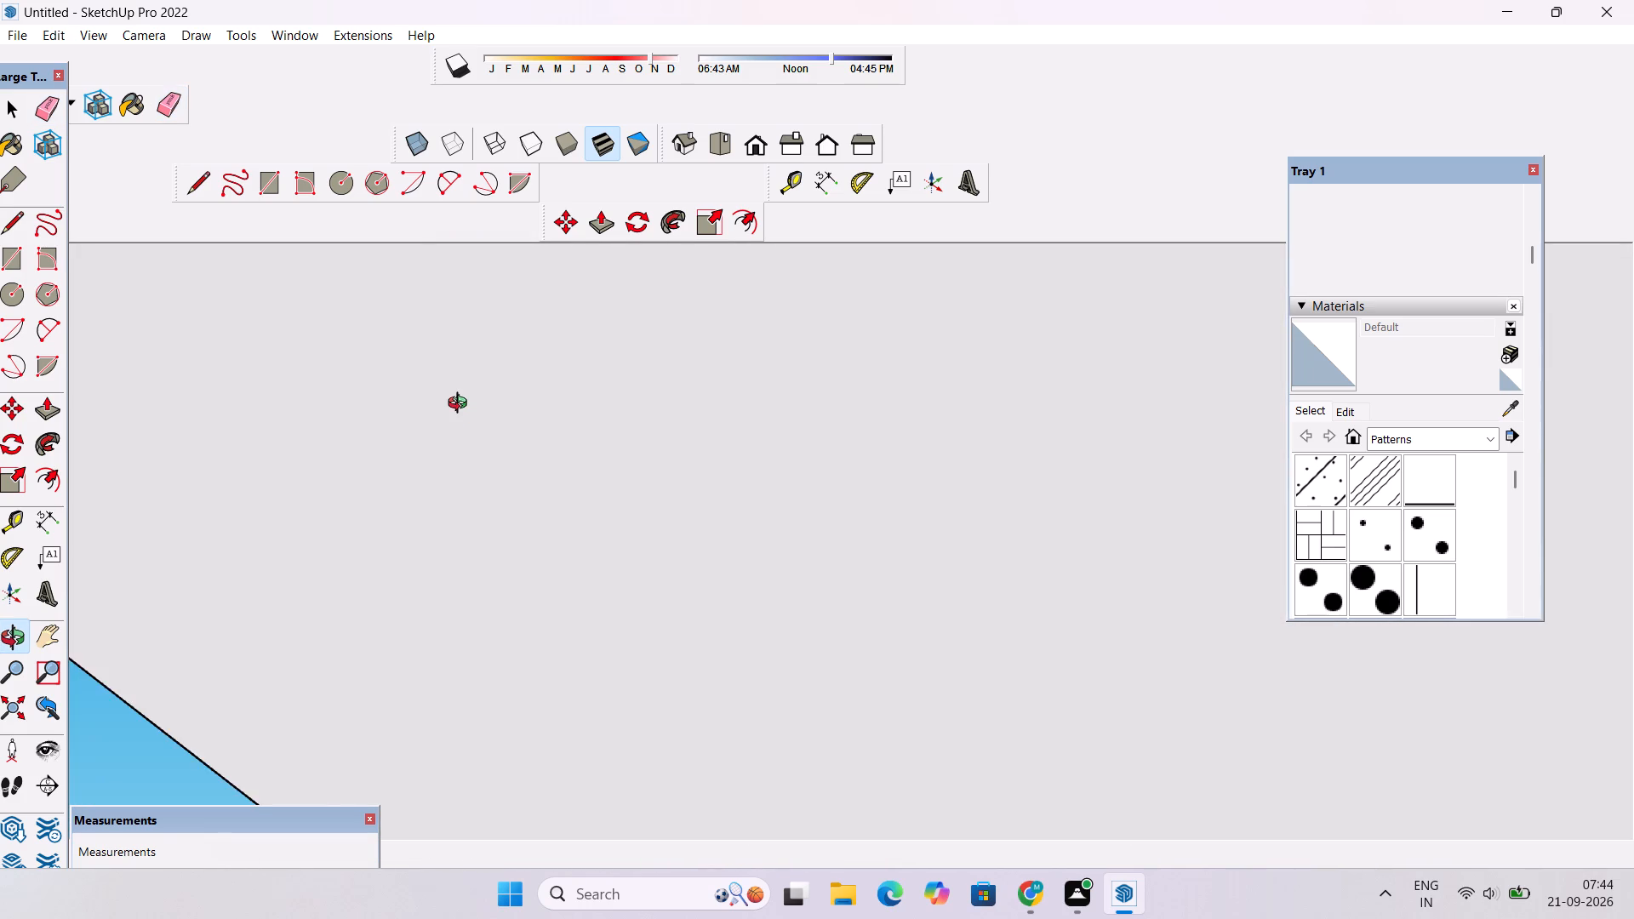
scroll(461, 405, "down", 8)
left_click_drag(451, 349, 477, 549, "shift")
left_click_drag(482, 361, 471, 778, "shift")
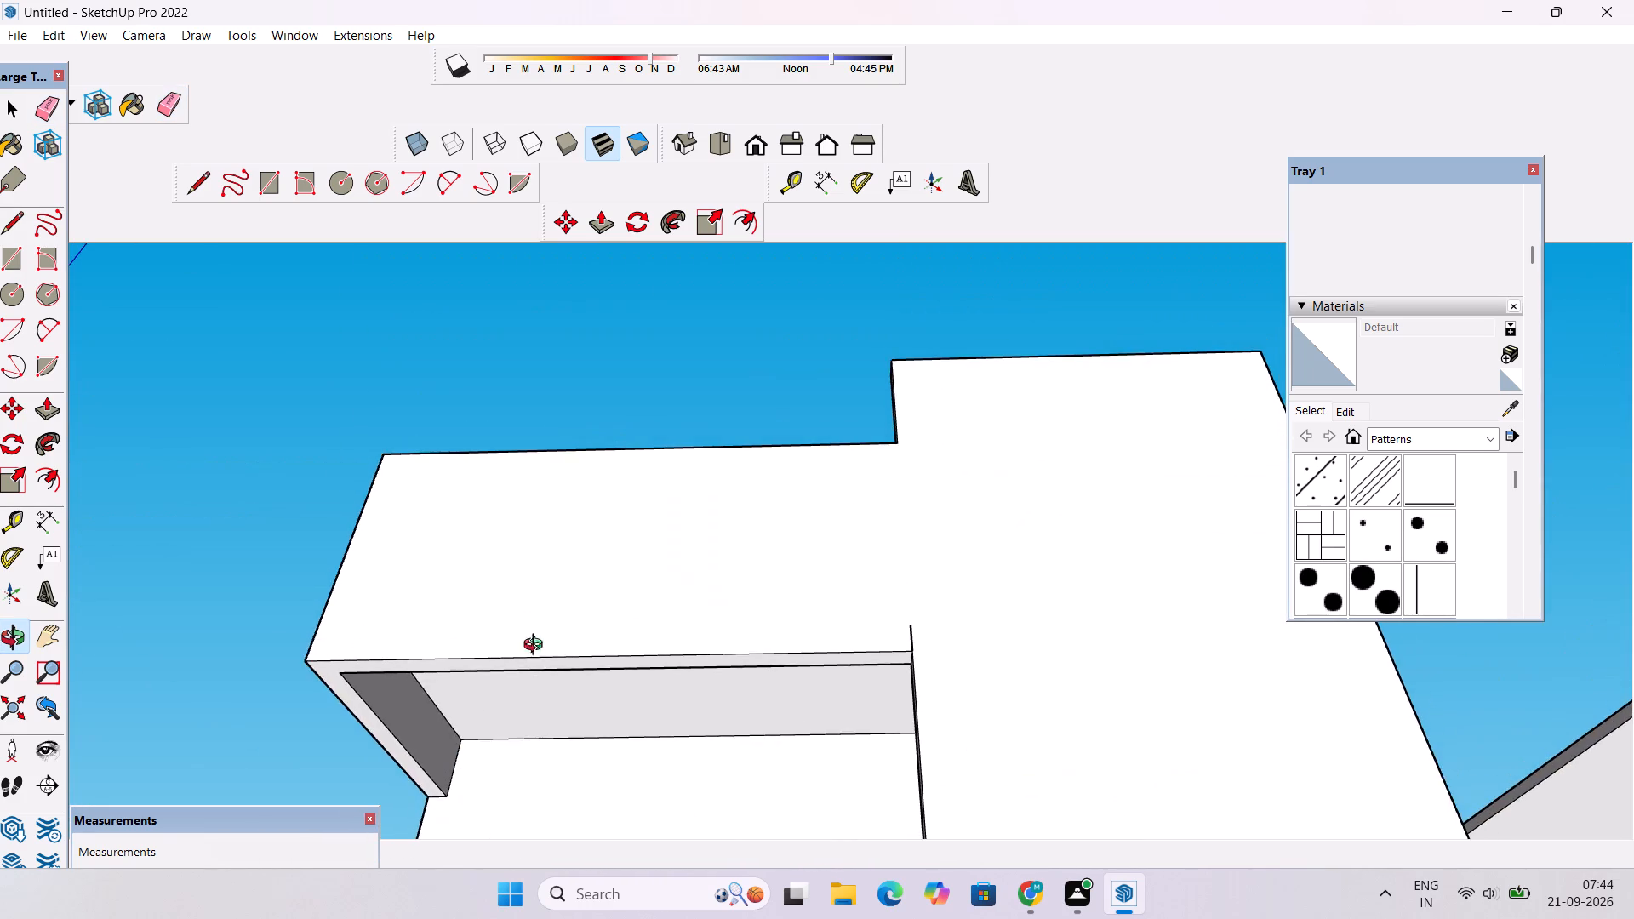
scroll(537, 626, "up", 5)
left_click_drag(723, 650, 394, 559)
left_click_drag(414, 679, 427, 420)
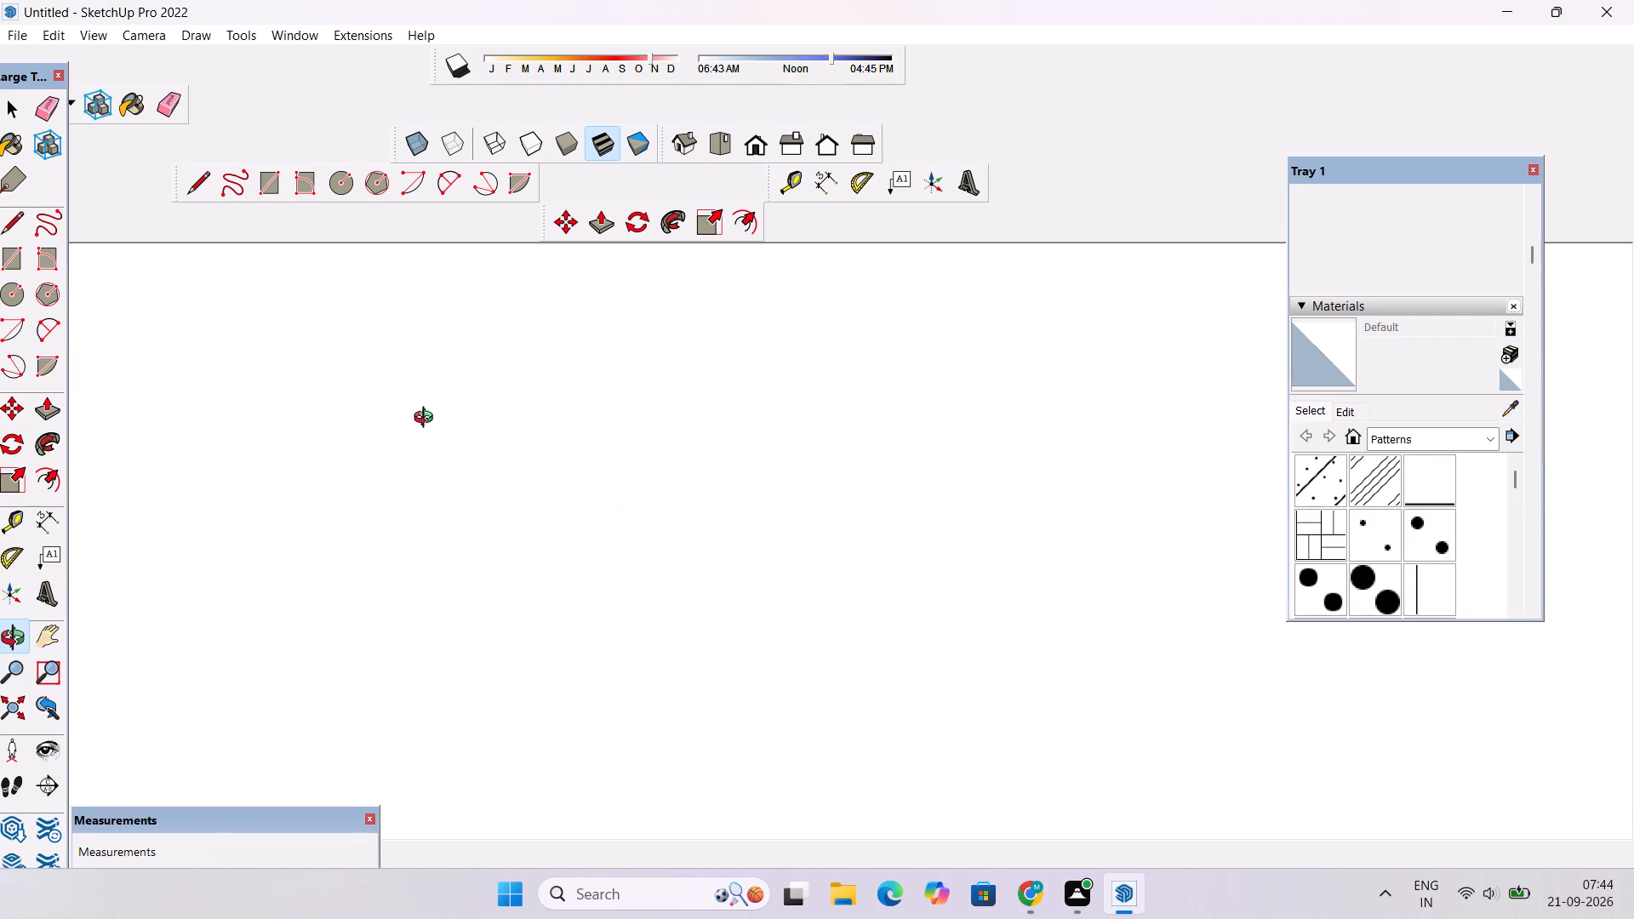
left_click_drag(427, 420, 438, 656)
scroll(449, 549, "down", 5)
left_click_drag(451, 553, 470, 675)
key("e")
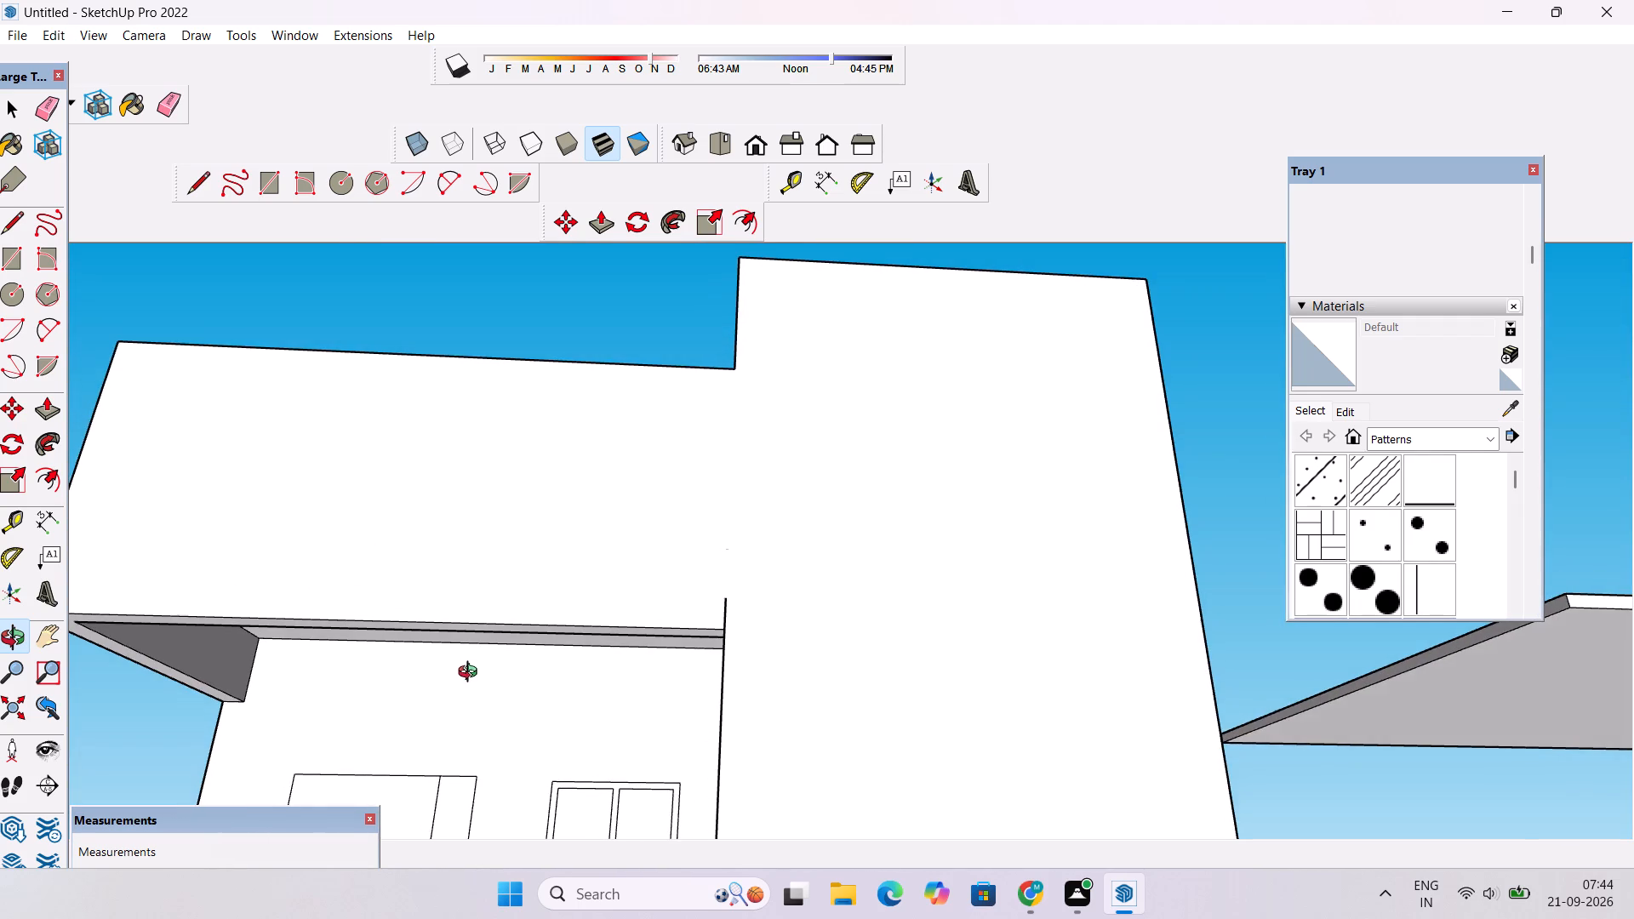
scroll(631, 614, "up", 4)
left_click_drag(761, 568, 780, 611)
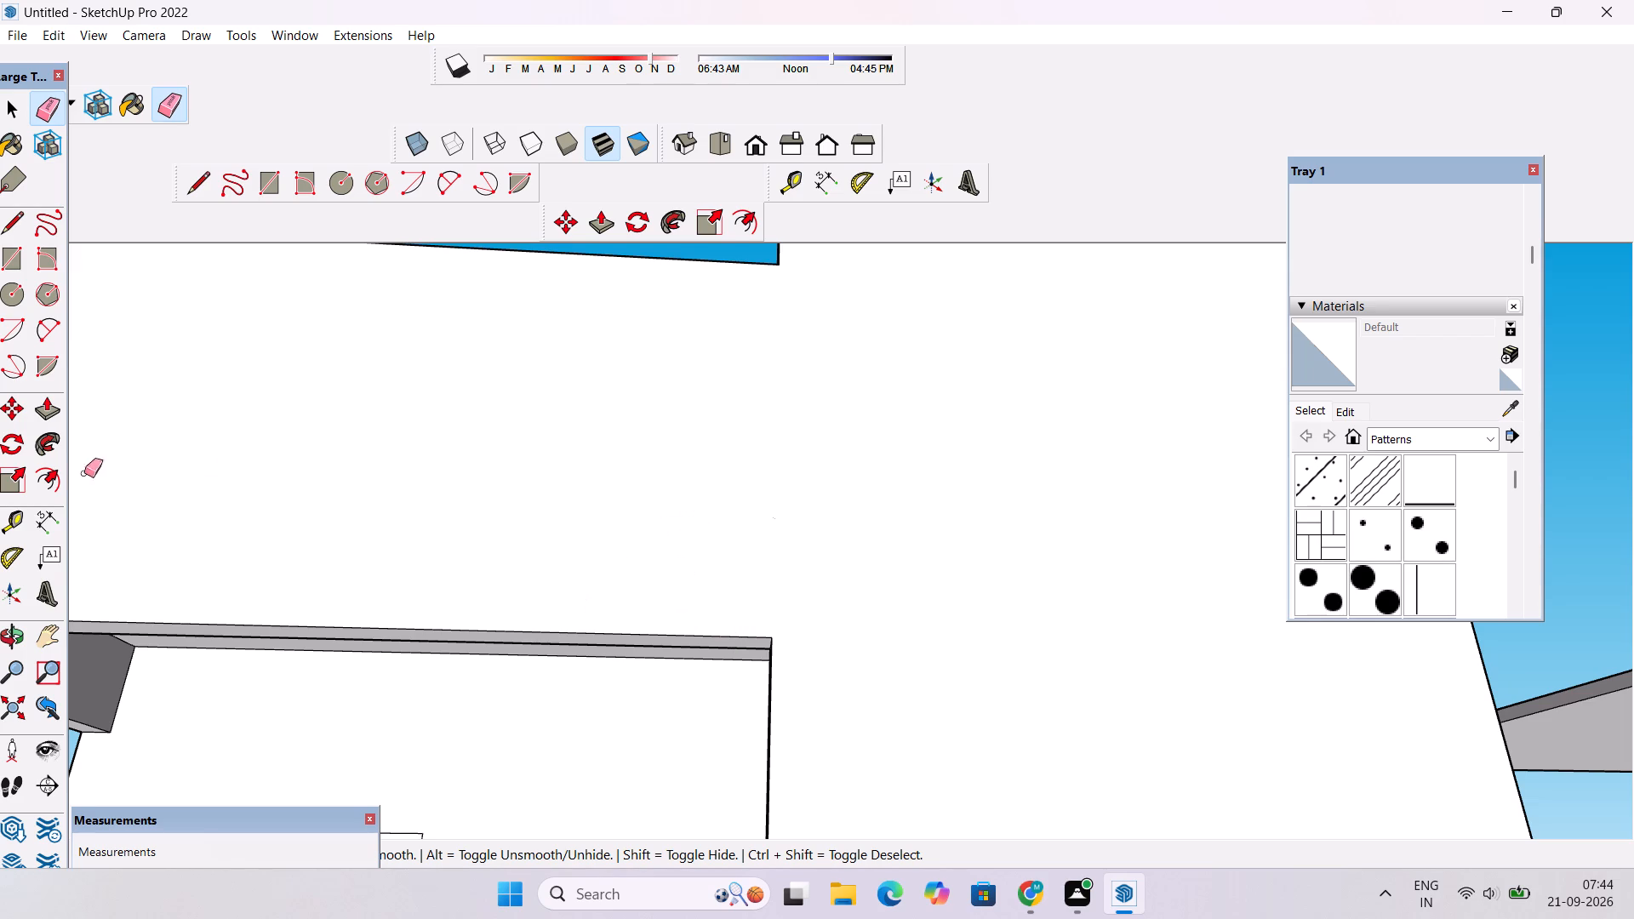
Examine the cleaned-up porch rim and the building's front and side faces from several angles.
left_click(9, 633)
scroll(242, 478, "down", 6)
scroll(242, 478, "up", 1)
scroll(243, 472, "down", 5)
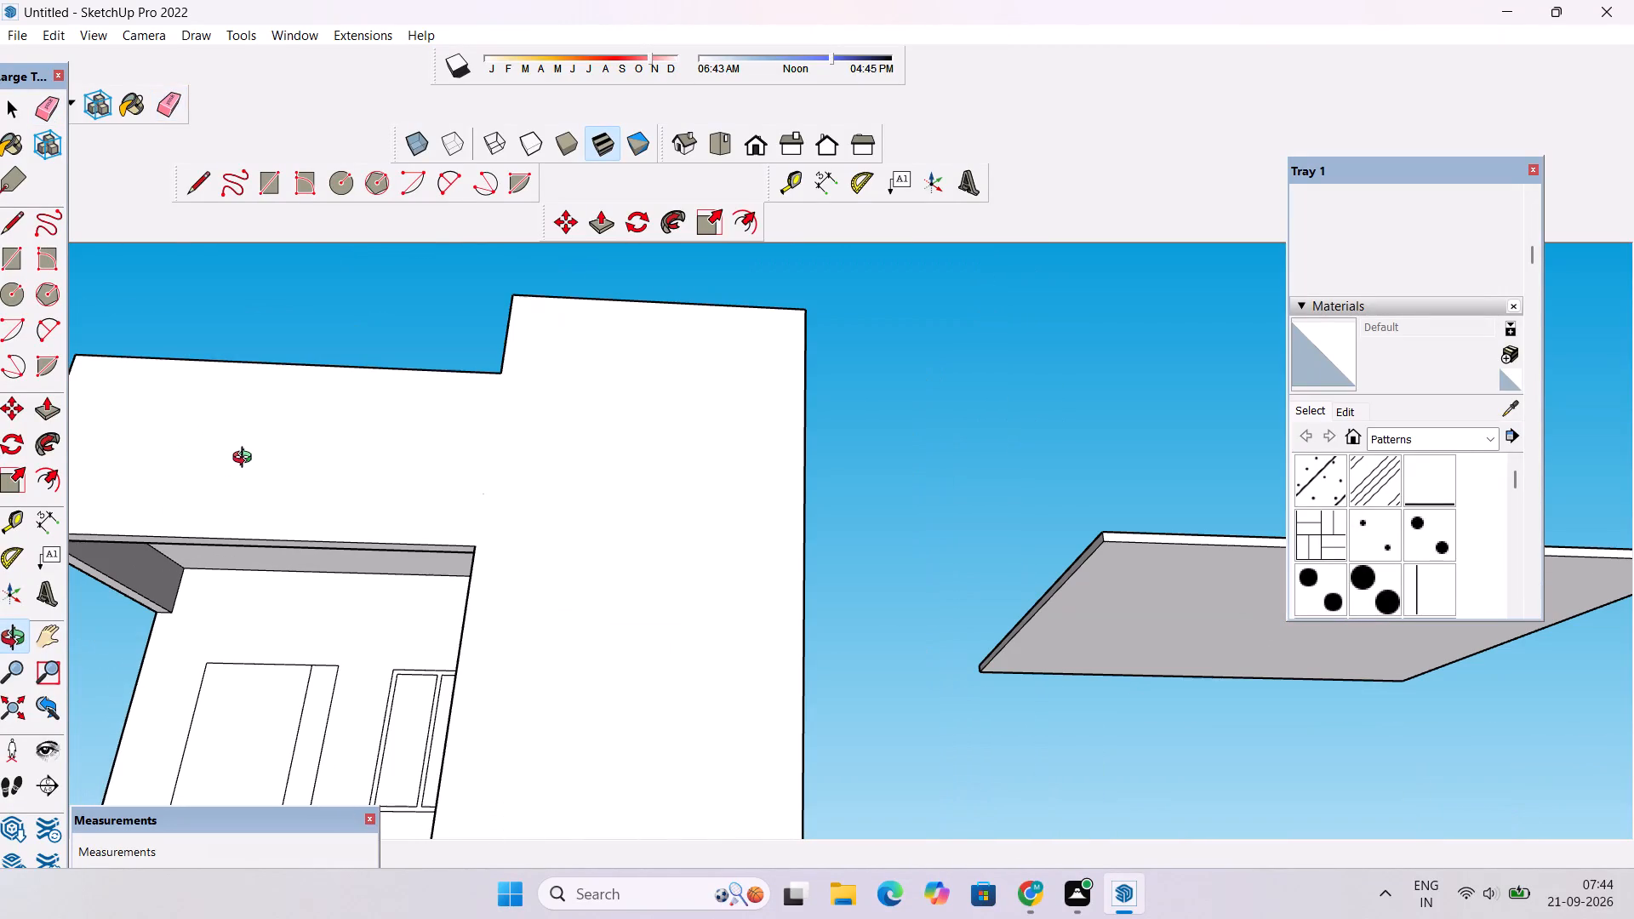
scroll(282, 437, "down", 2)
left_click_drag(266, 402, 226, 625)
scroll(190, 494, "down", 11)
left_click_drag(231, 561, 252, 609)
left_click_drag(232, 574, 581, 518, "shift")
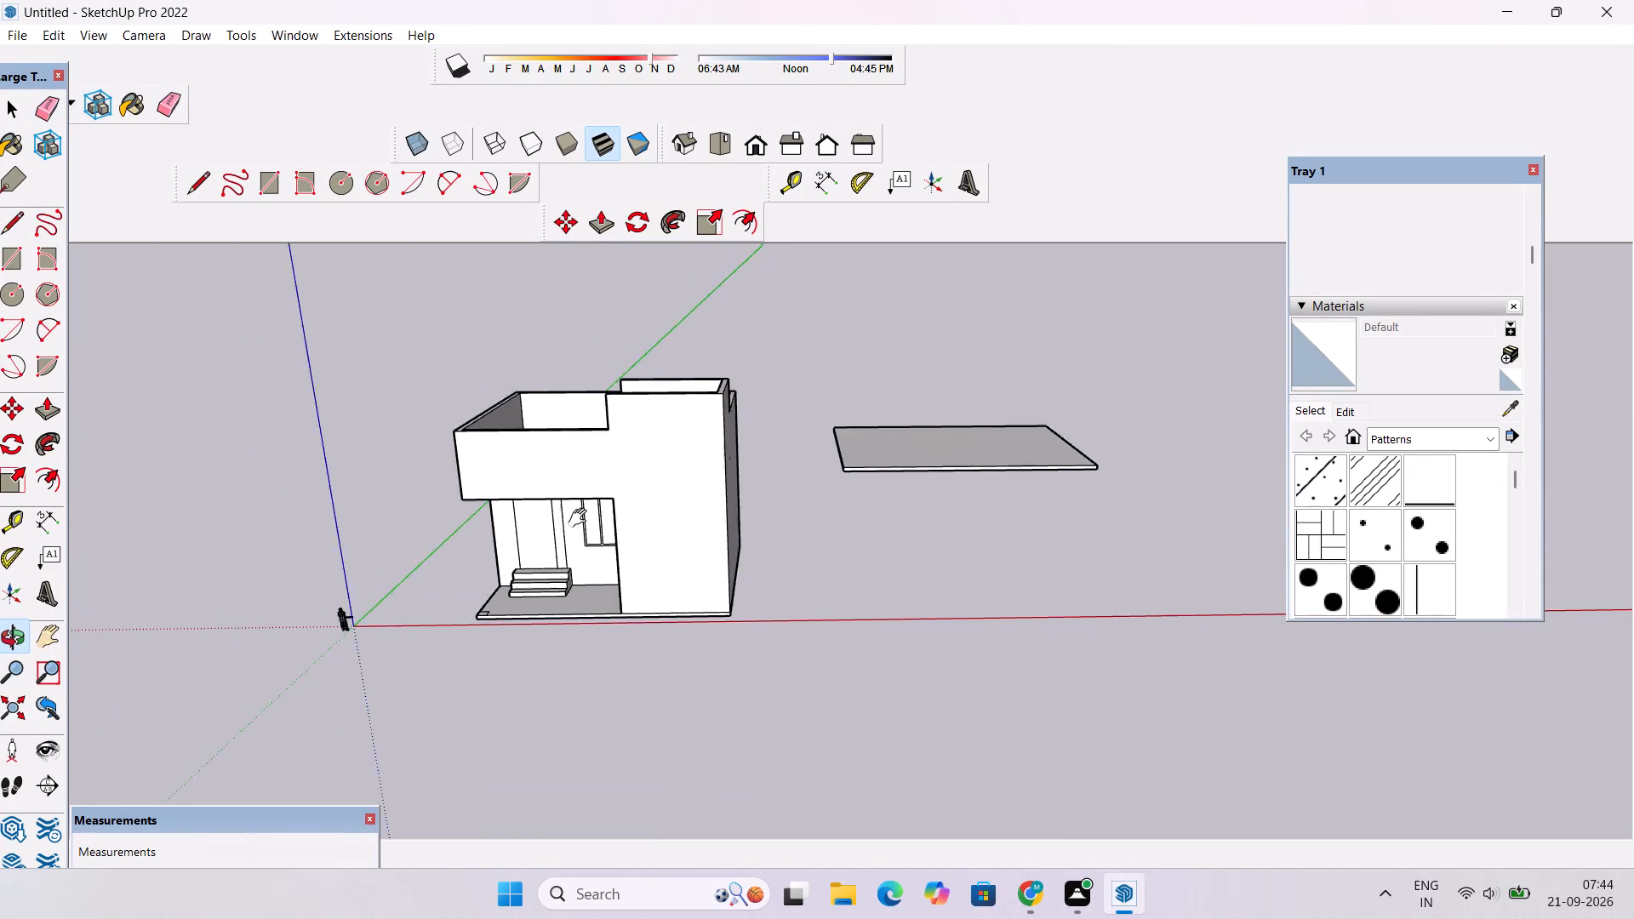
left_click_drag(581, 518, 623, 516, "shift")
scroll(623, 516, "up", 5)
left_click_drag(626, 605, 603, 468)
left_click_drag(592, 463, 600, 469, "shift")
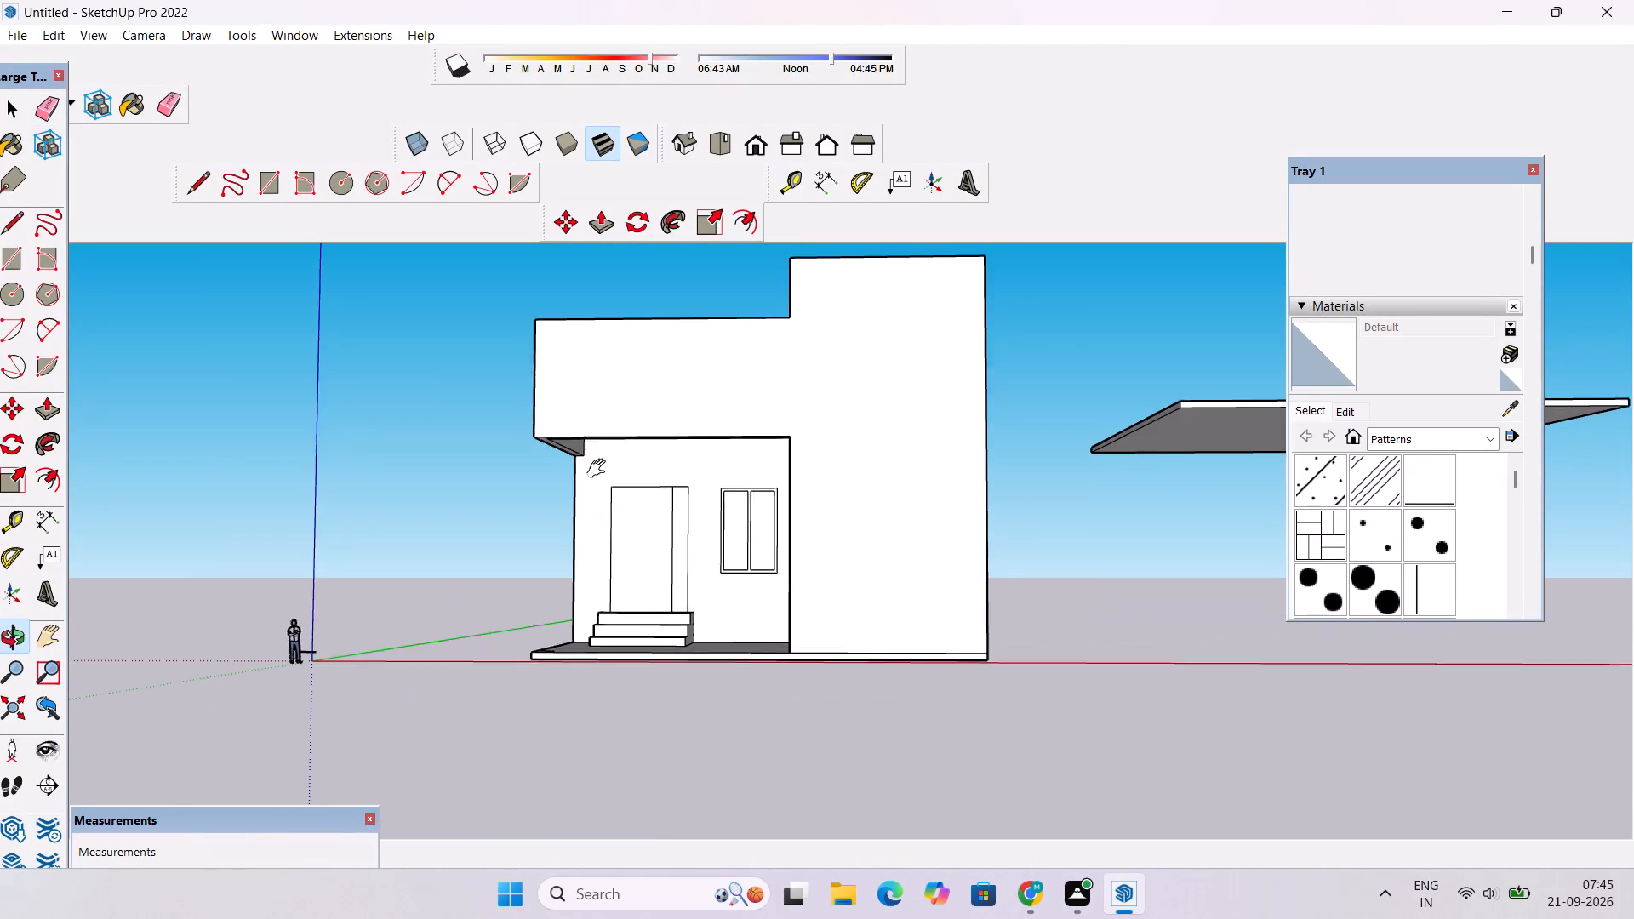
left_click_drag(600, 469, 615, 503, "shift")
scroll(608, 476, "down", 5)
left_click_drag(608, 478, 617, 678)
scroll(643, 537, "up", 4)
left_click_drag(616, 532, 1174, 466)
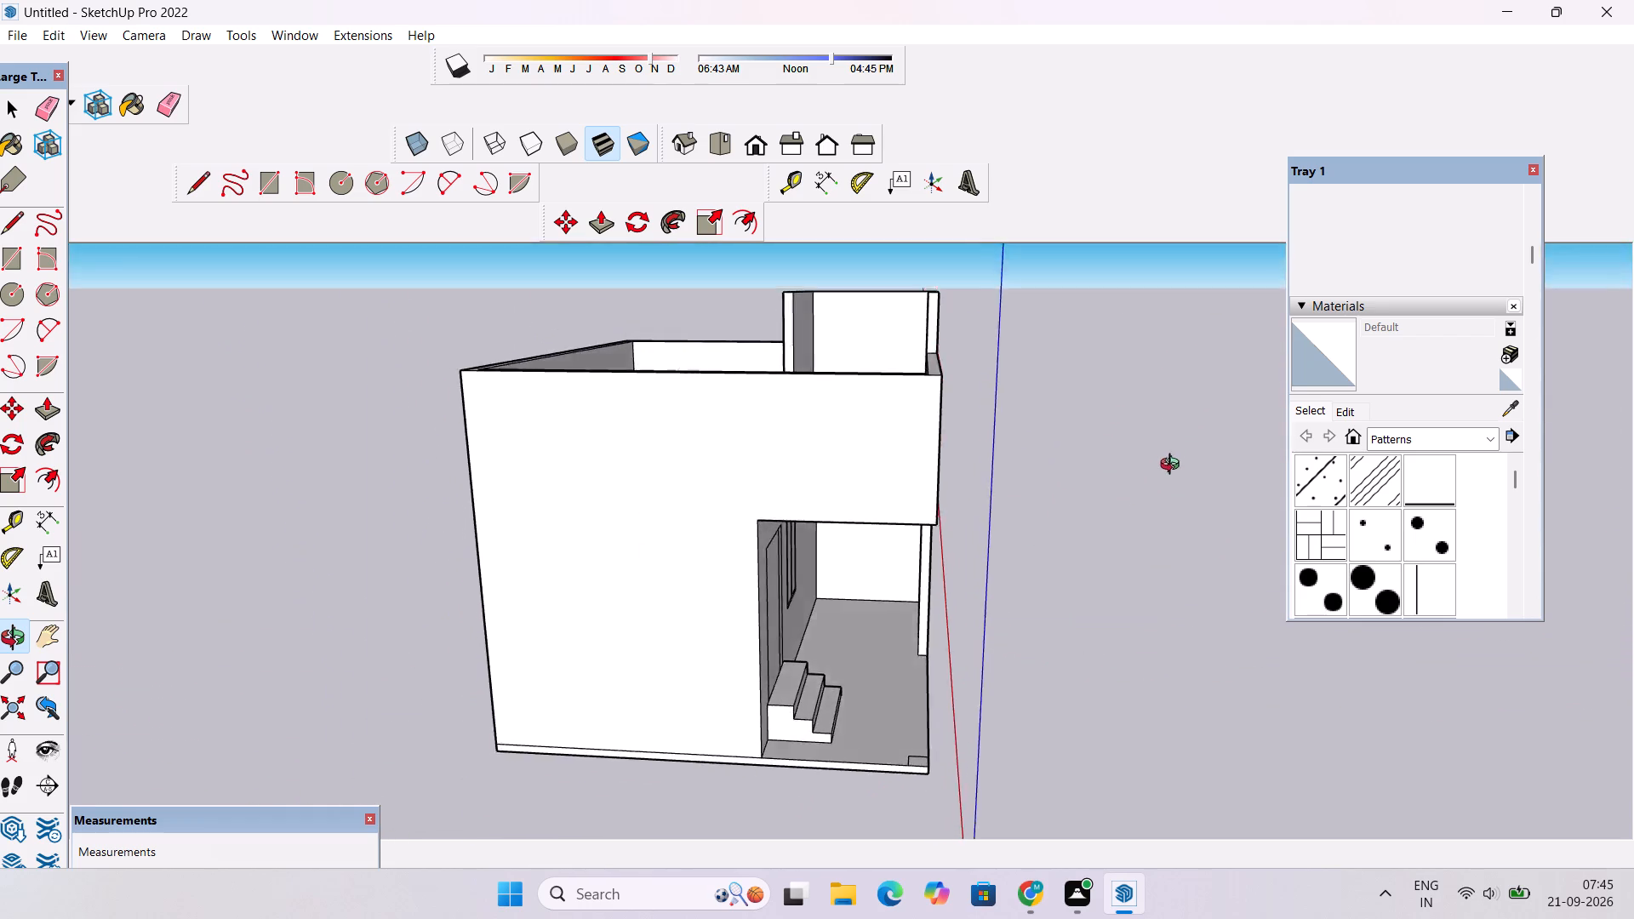
left_click_drag(1174, 466, 654, 536)
scroll(845, 439, "up", 3)
left_click_drag(939, 468, 839, 429)
scroll(826, 396, "down", 3)
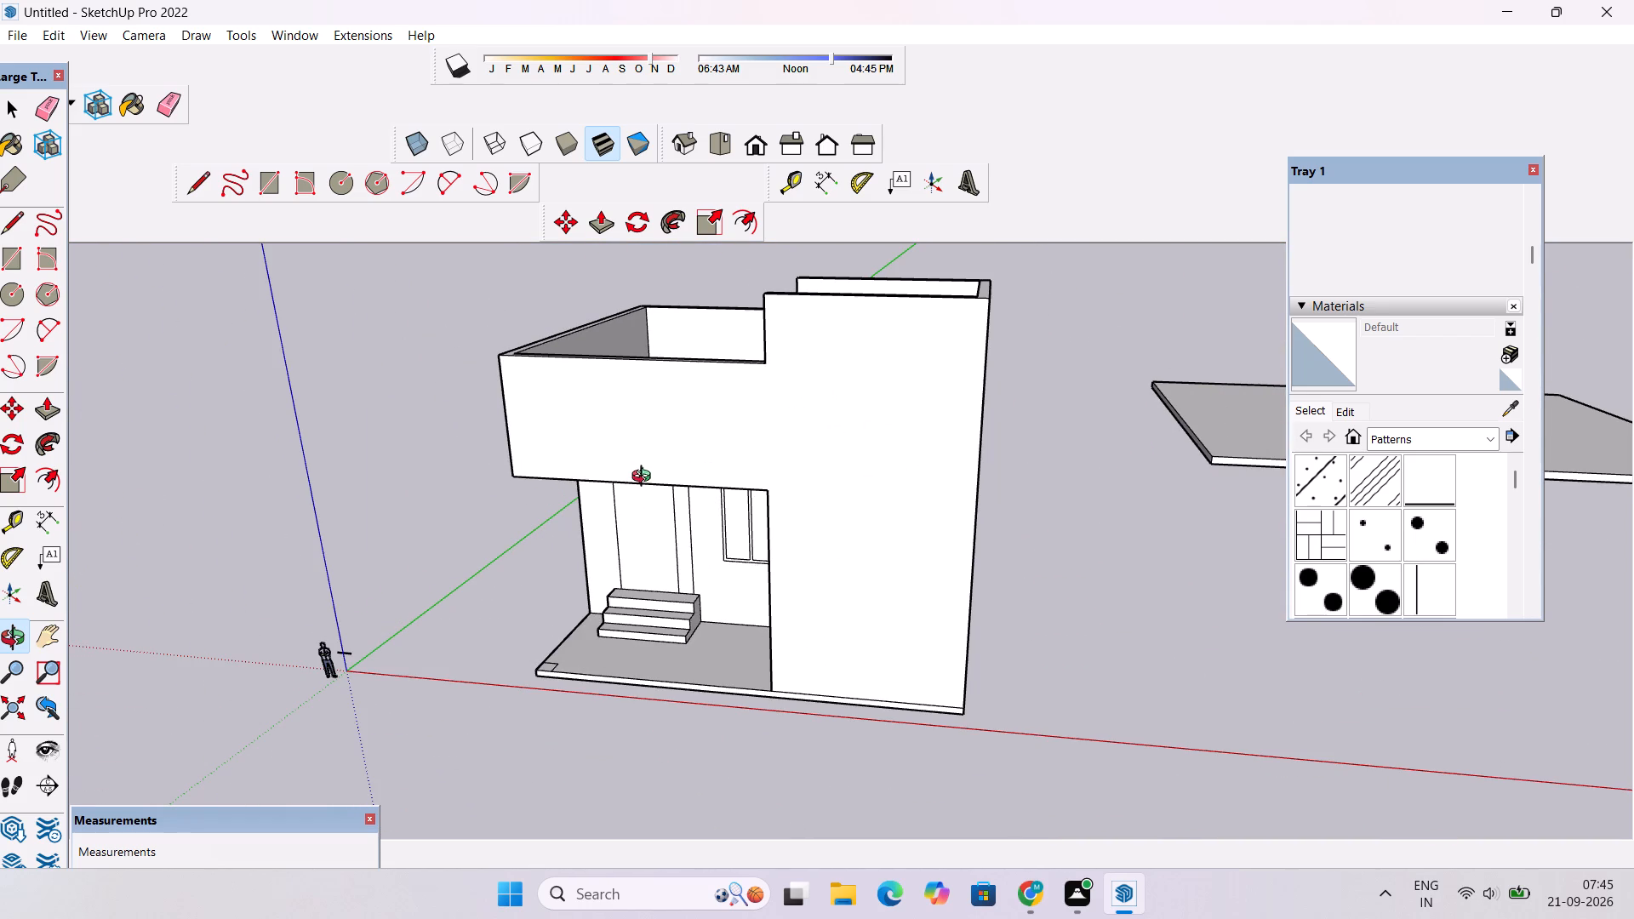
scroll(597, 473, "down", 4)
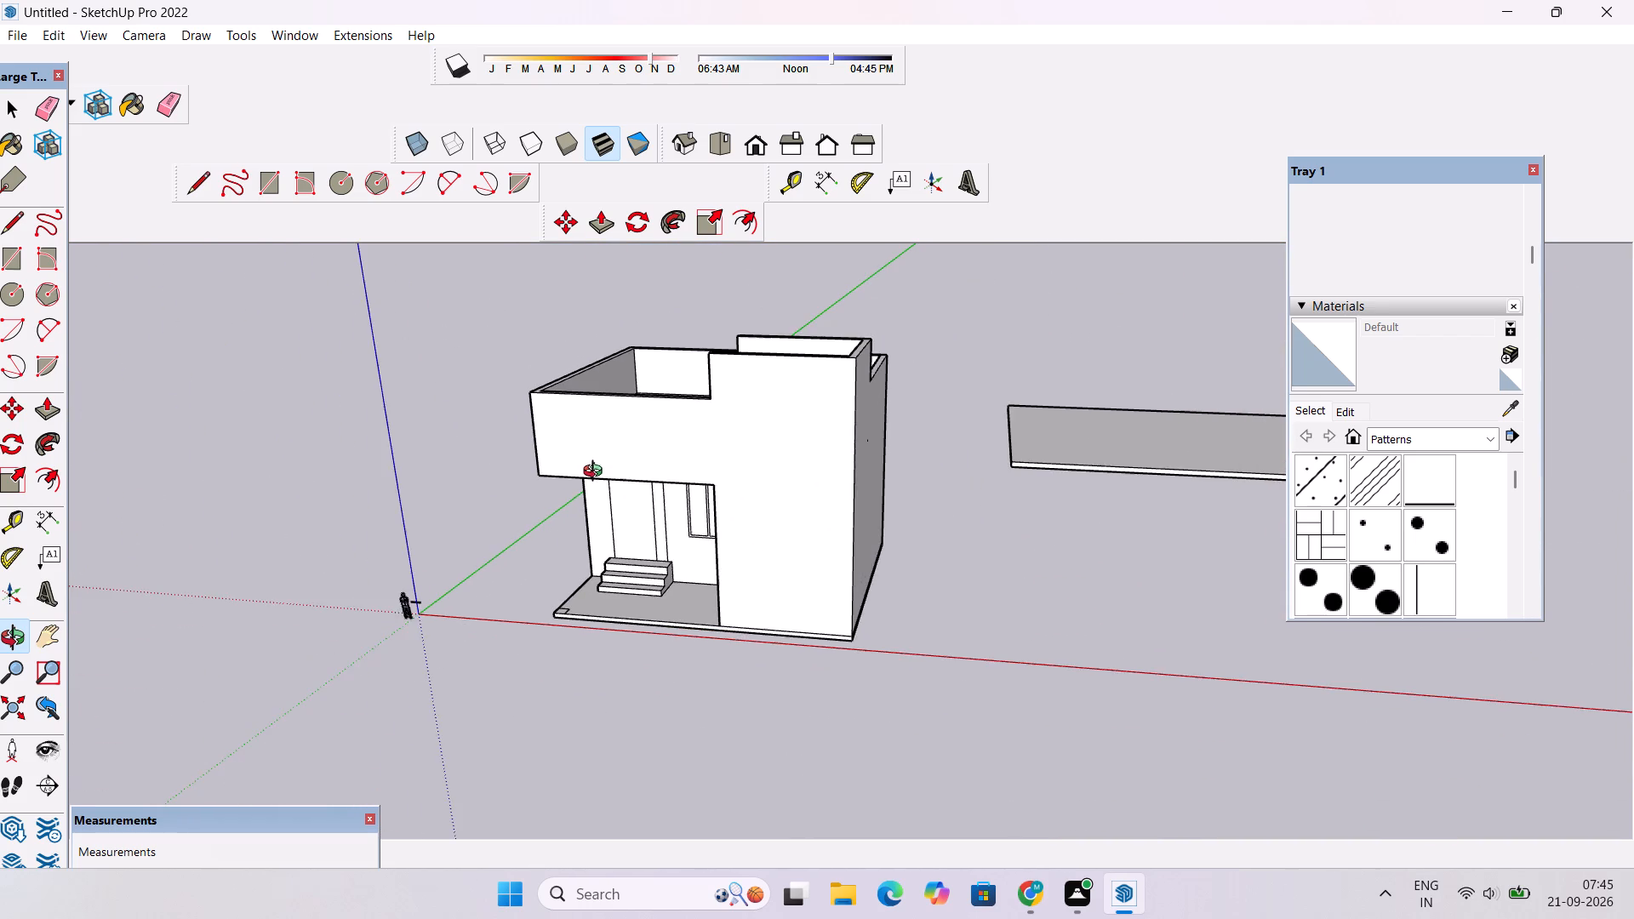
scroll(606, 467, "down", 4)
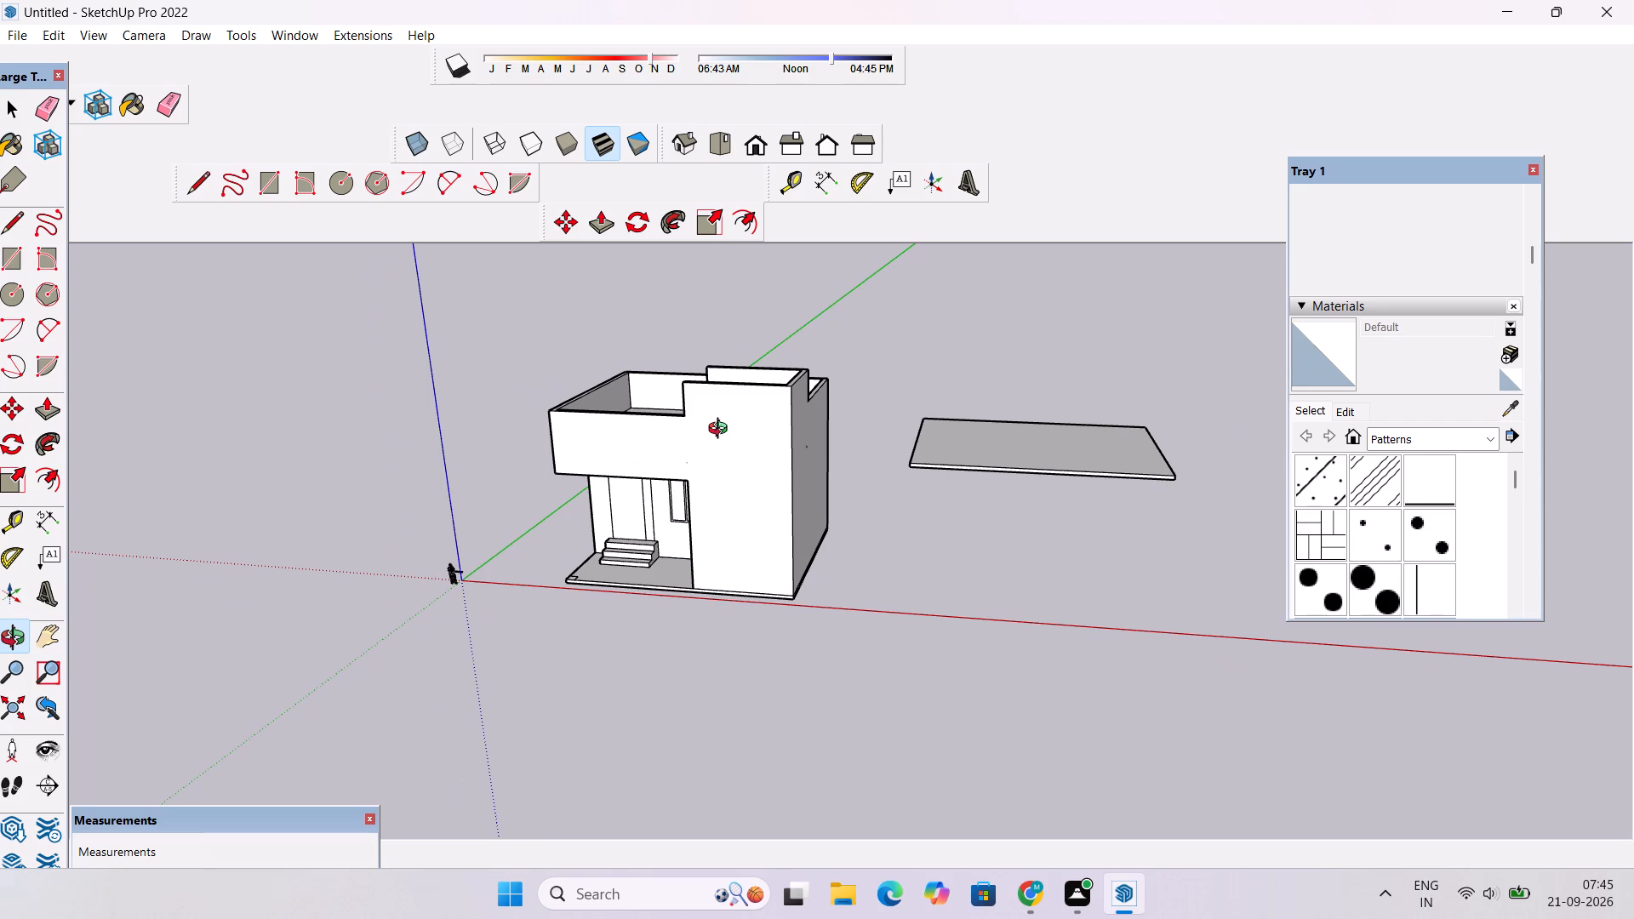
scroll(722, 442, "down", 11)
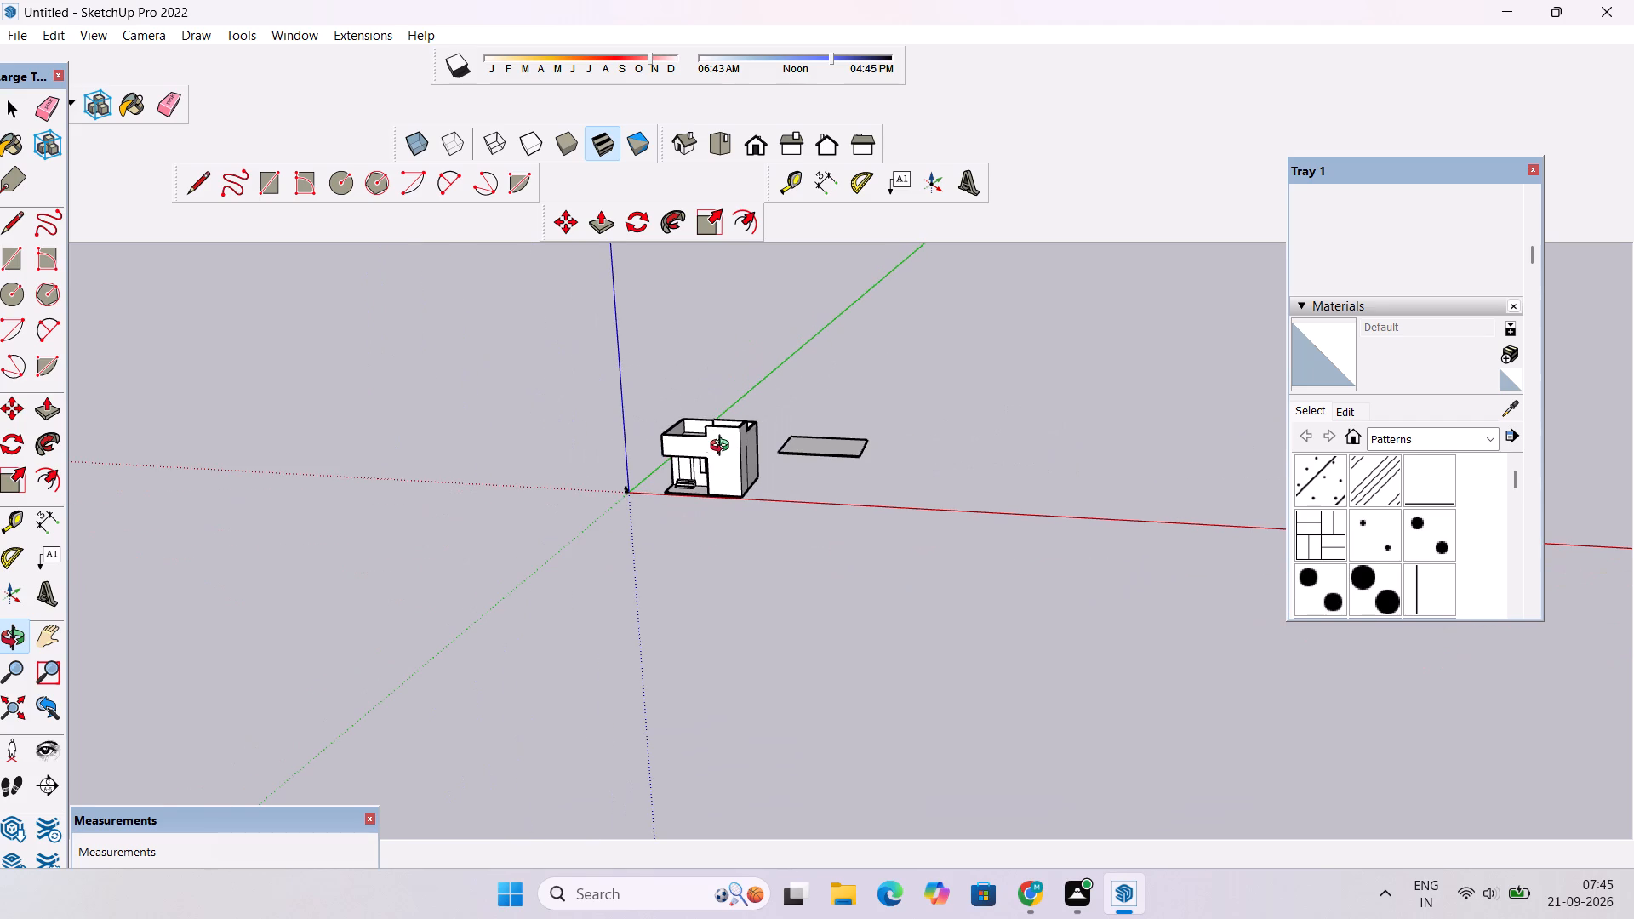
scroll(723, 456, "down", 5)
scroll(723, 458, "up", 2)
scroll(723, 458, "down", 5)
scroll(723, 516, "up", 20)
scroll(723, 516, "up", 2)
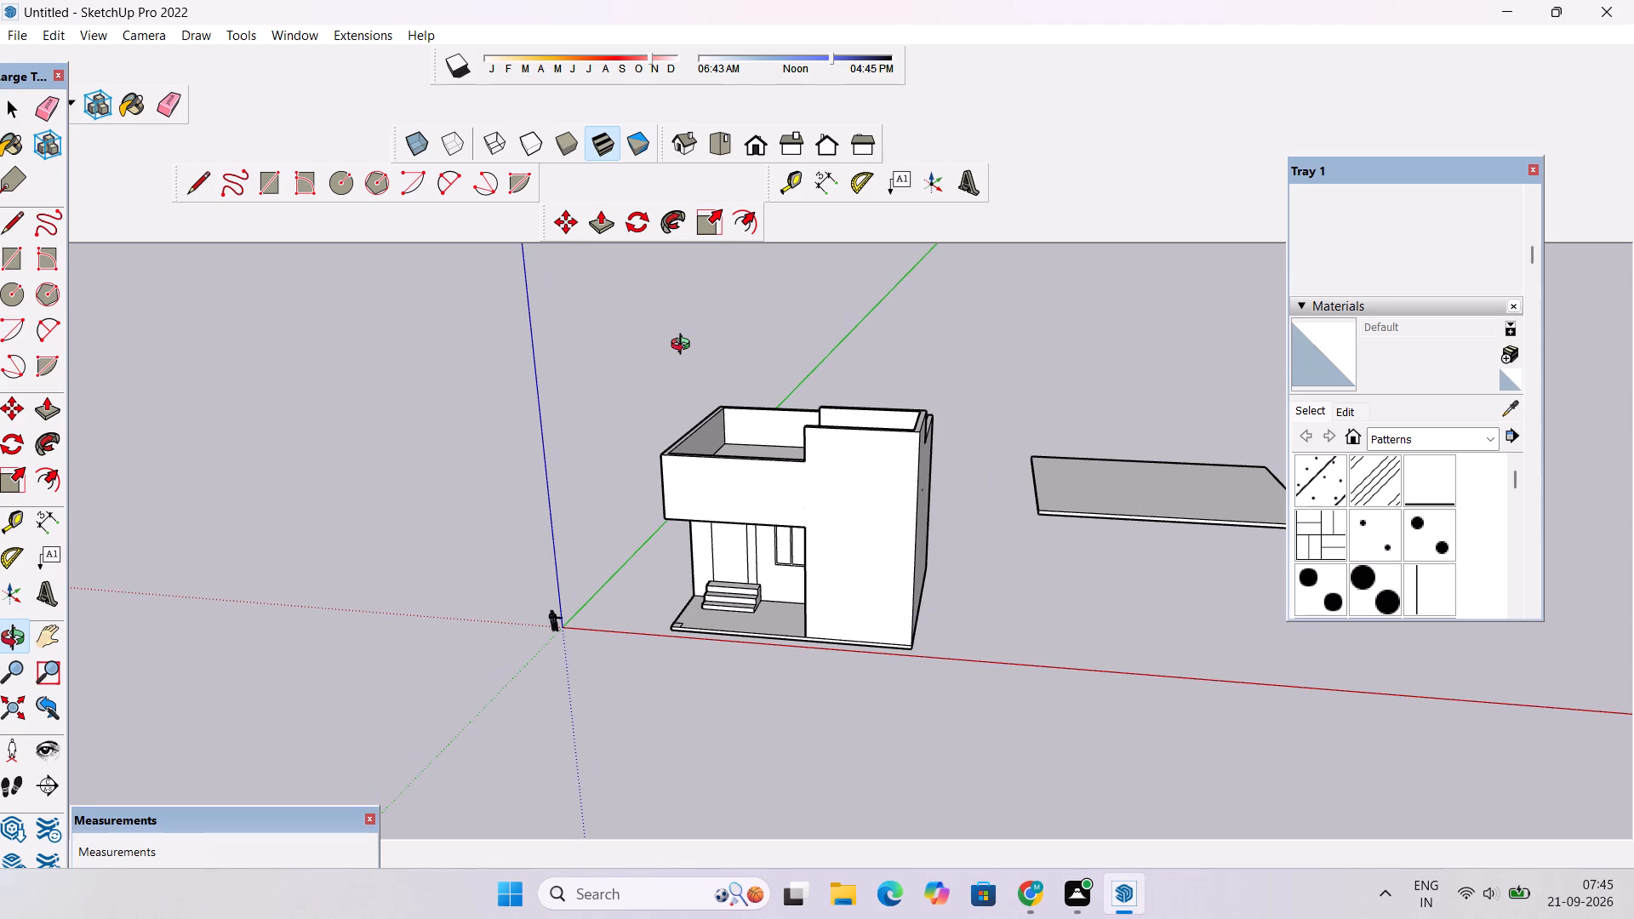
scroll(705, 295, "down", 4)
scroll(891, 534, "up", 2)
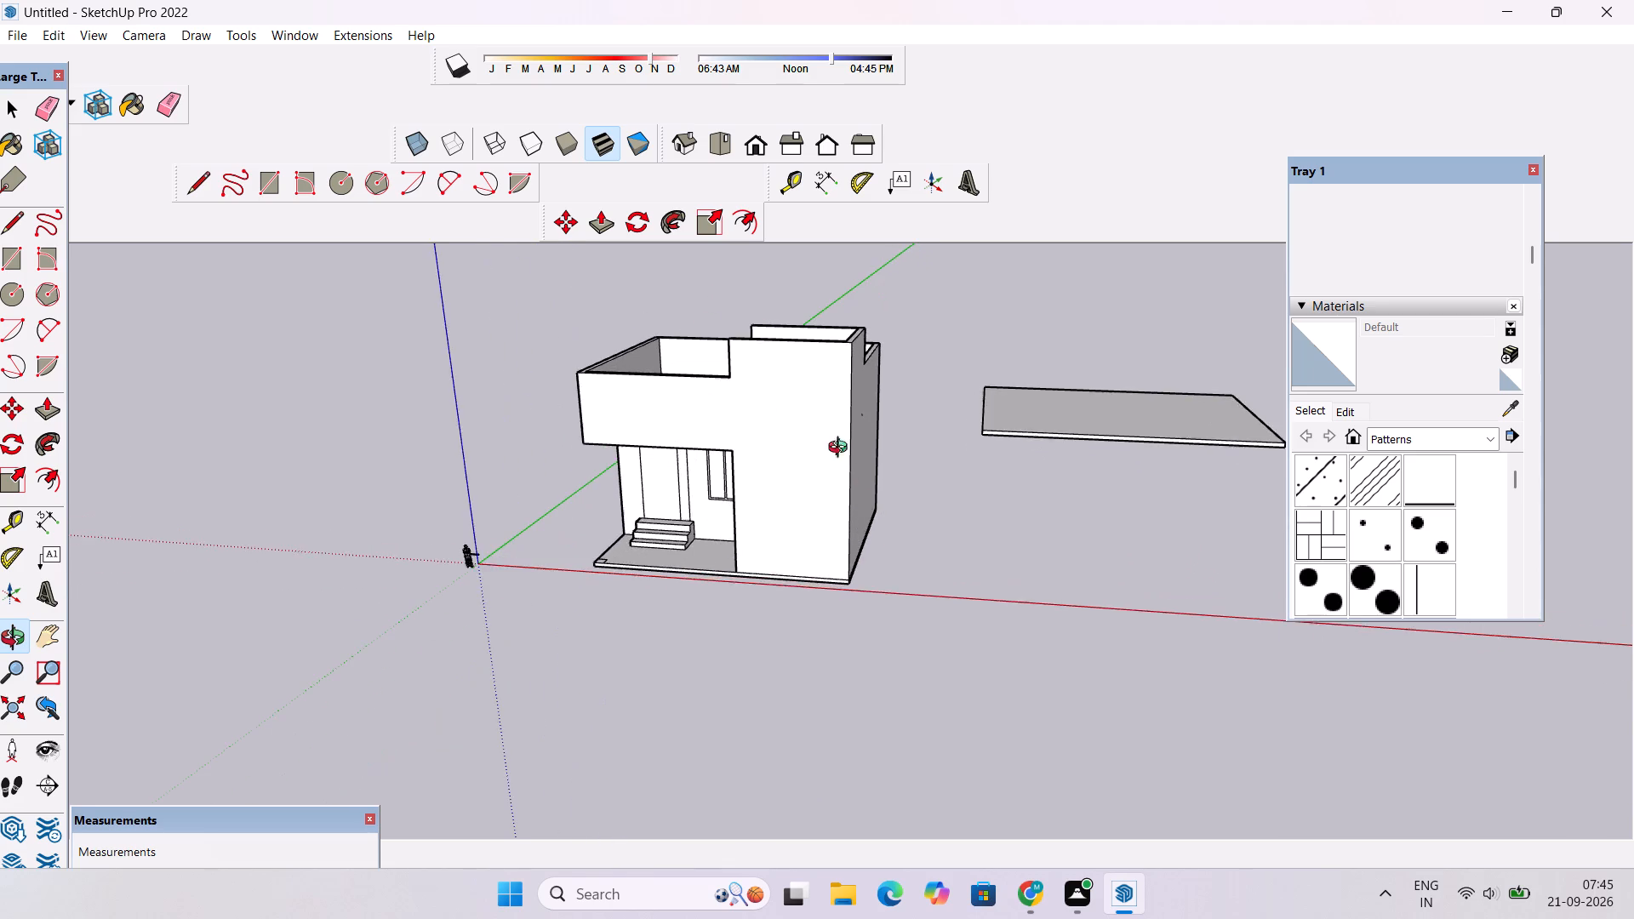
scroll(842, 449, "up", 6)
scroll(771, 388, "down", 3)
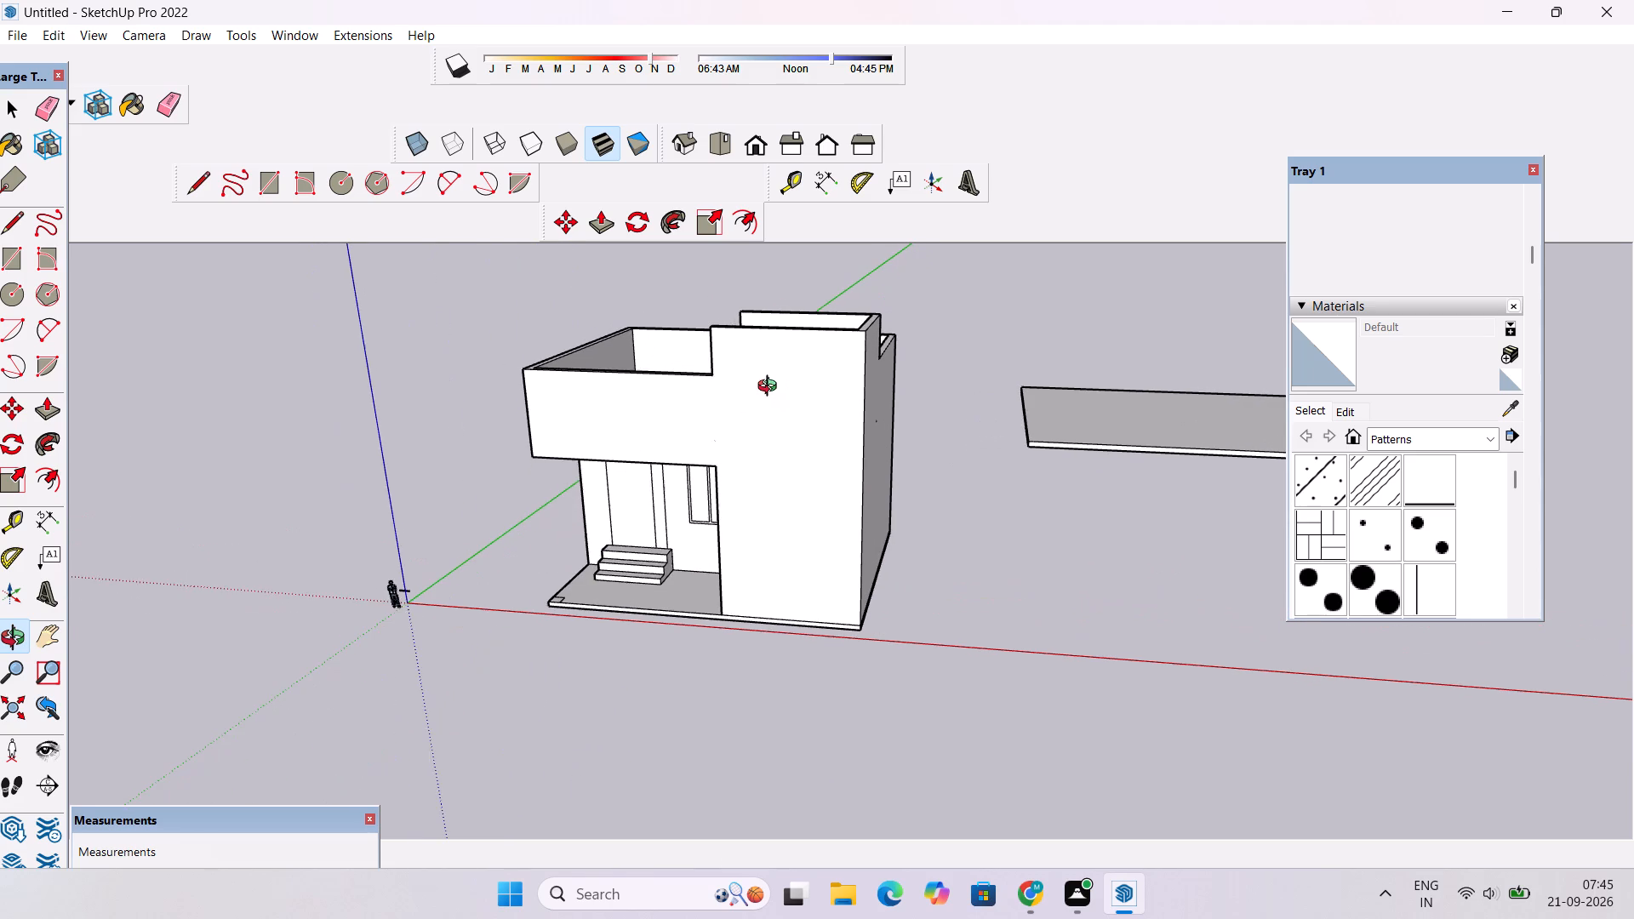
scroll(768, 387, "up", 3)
Examine the building's front, roof and raised tower parapet from above and straight on.
left_click_drag(767, 380, 790, 478, "shift")
scroll(790, 478, "down", 4)
left_click_drag(764, 523, 1054, 543)
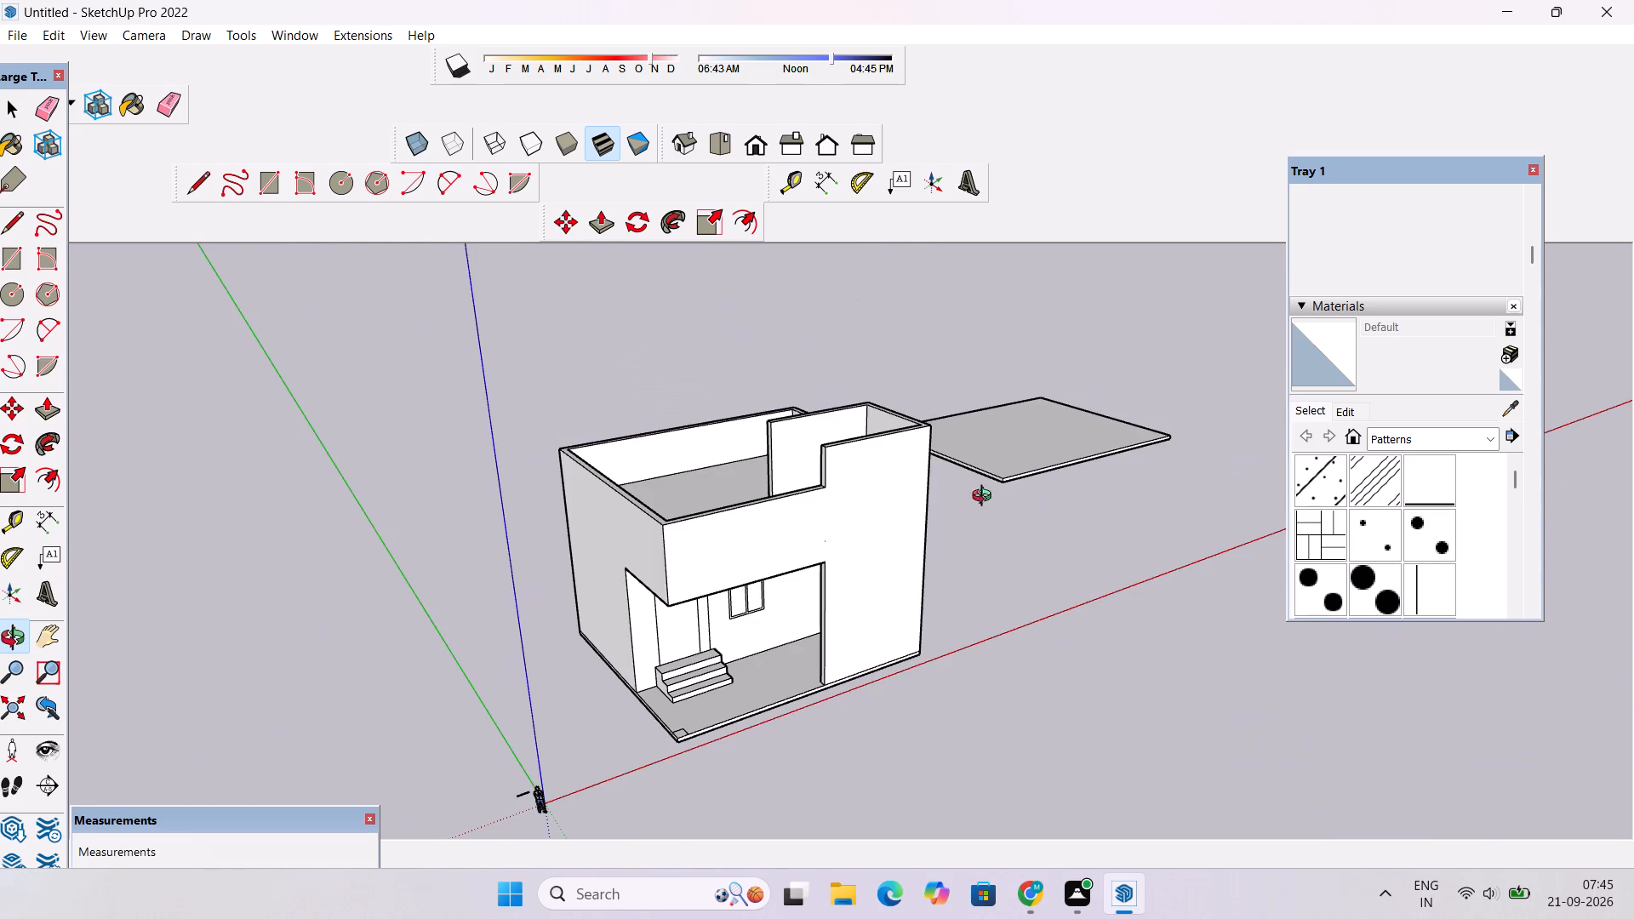
scroll(946, 471, "up", 3)
left_click_drag(946, 499, 734, 518)
scroll(733, 501, "down", 5)
left_click_drag(755, 473, 802, 588, "shift")
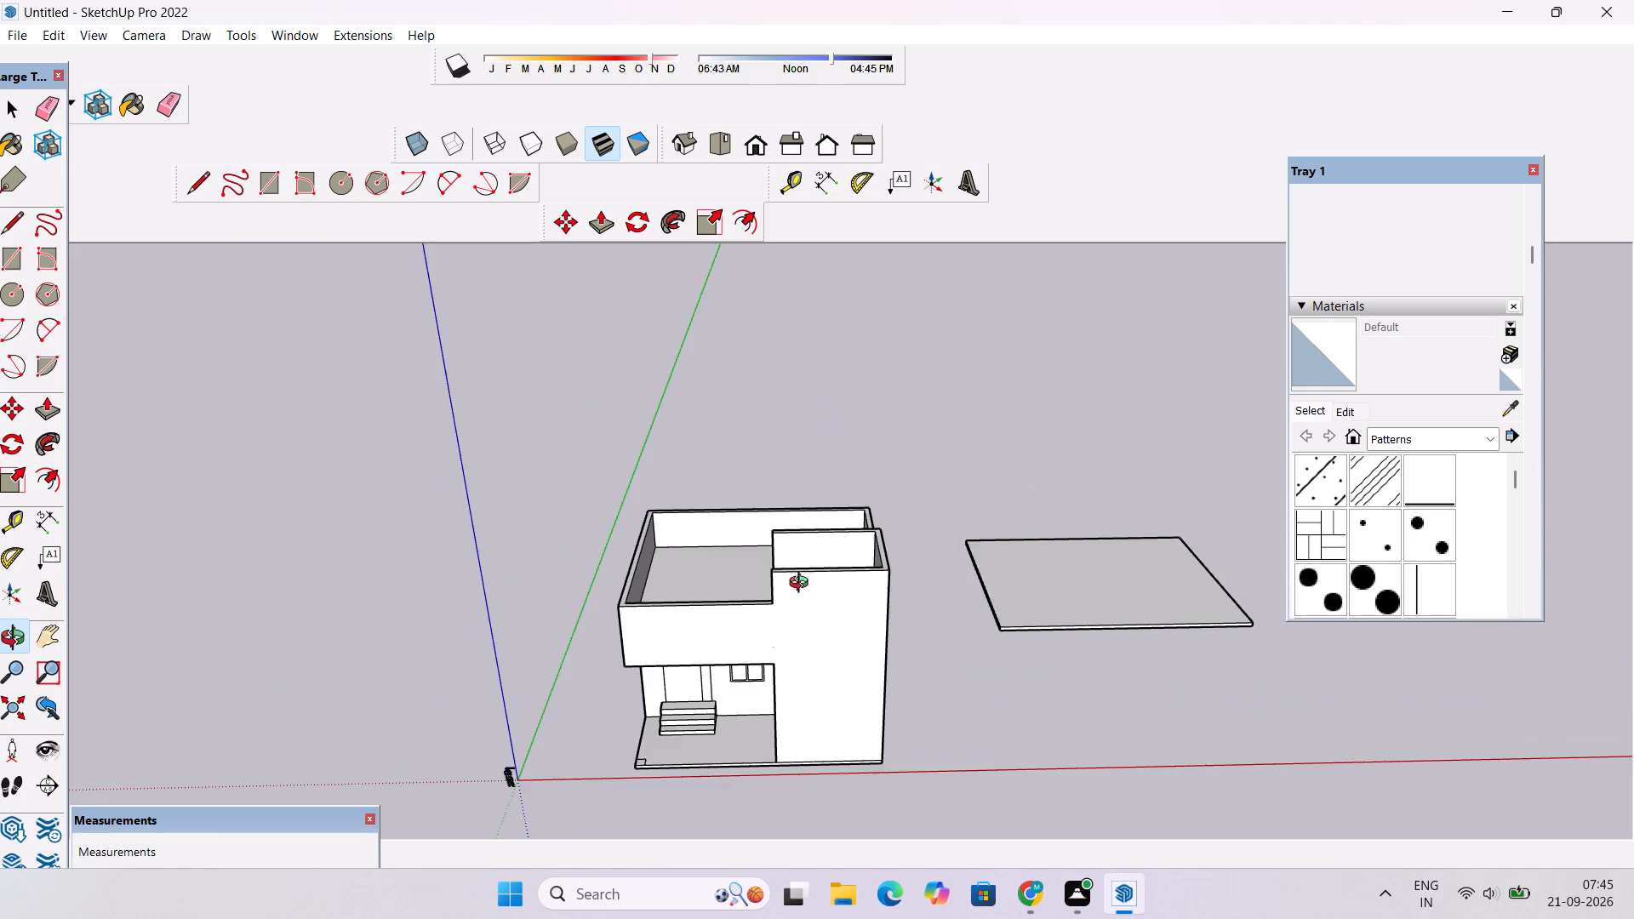
scroll(803, 585, "up", 7)
scroll(802, 575, "down", 2)
left_click_drag(815, 636, 807, 450)
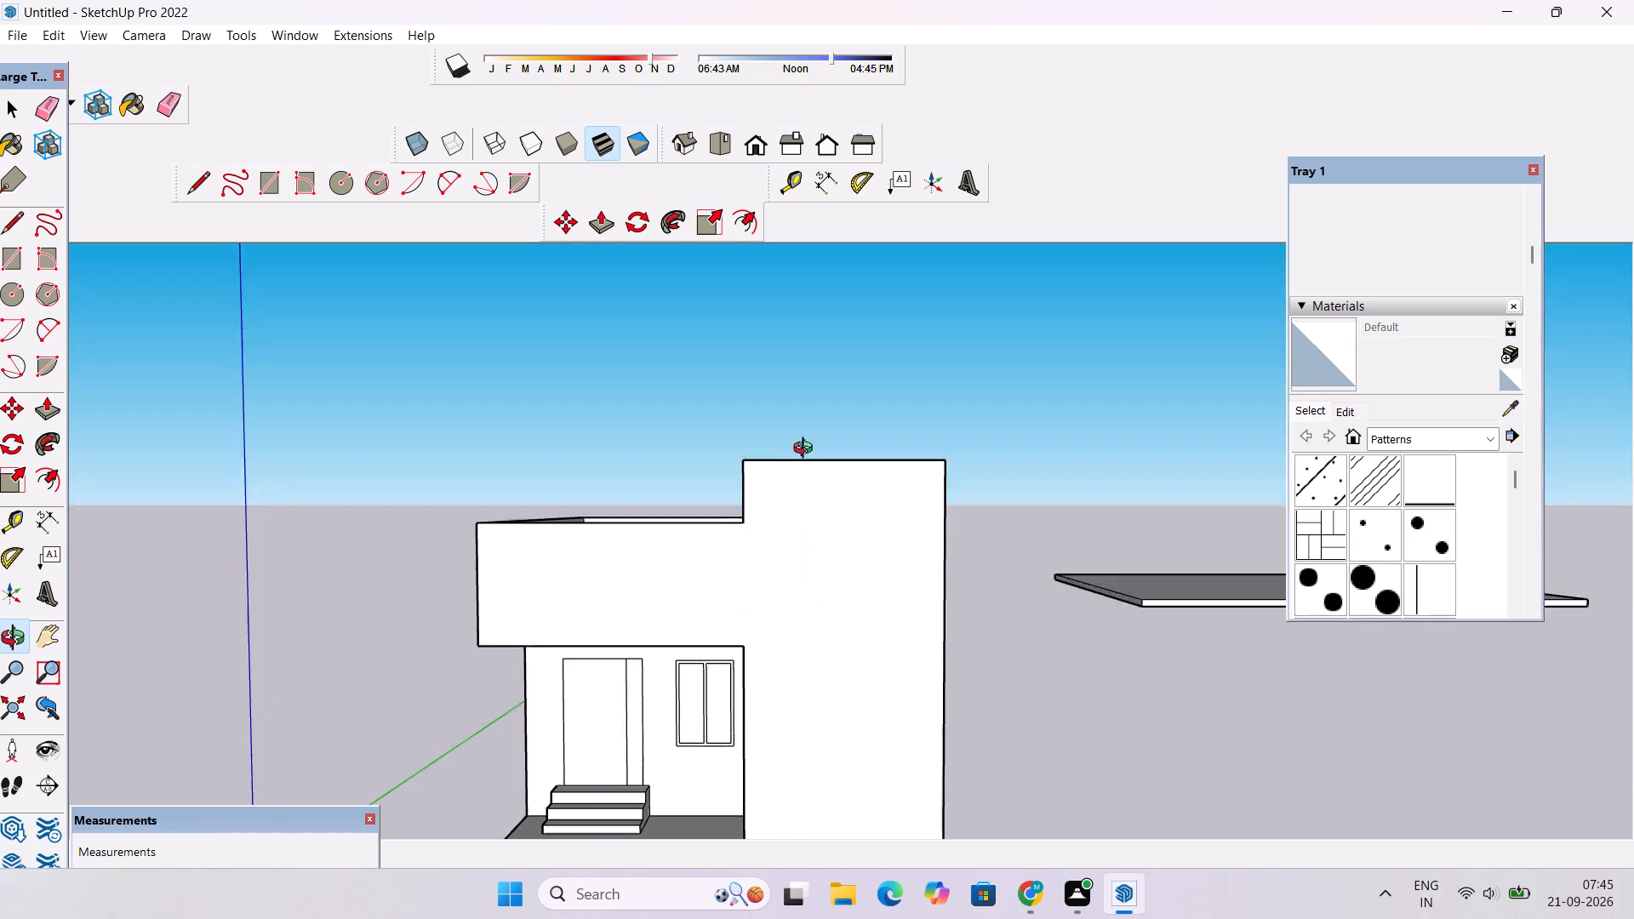
left_click_drag(807, 450, 808, 446)
left_click_drag(873, 449, 841, 607)
scroll(802, 516, "up", 2)
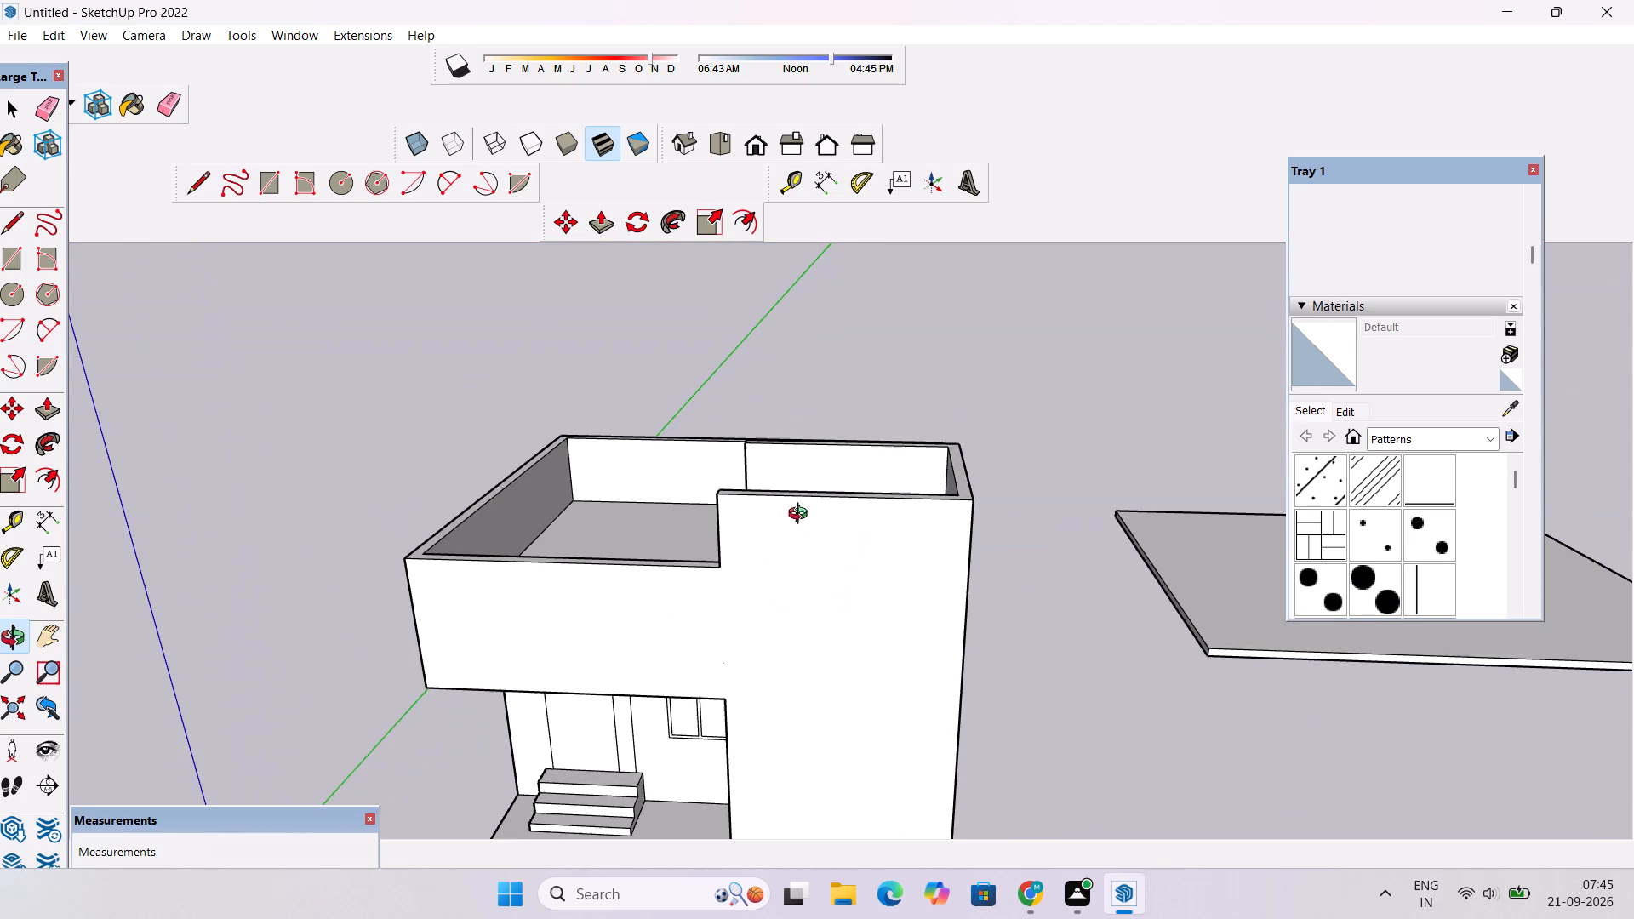
key("t")
scroll(826, 505, "up", 3)
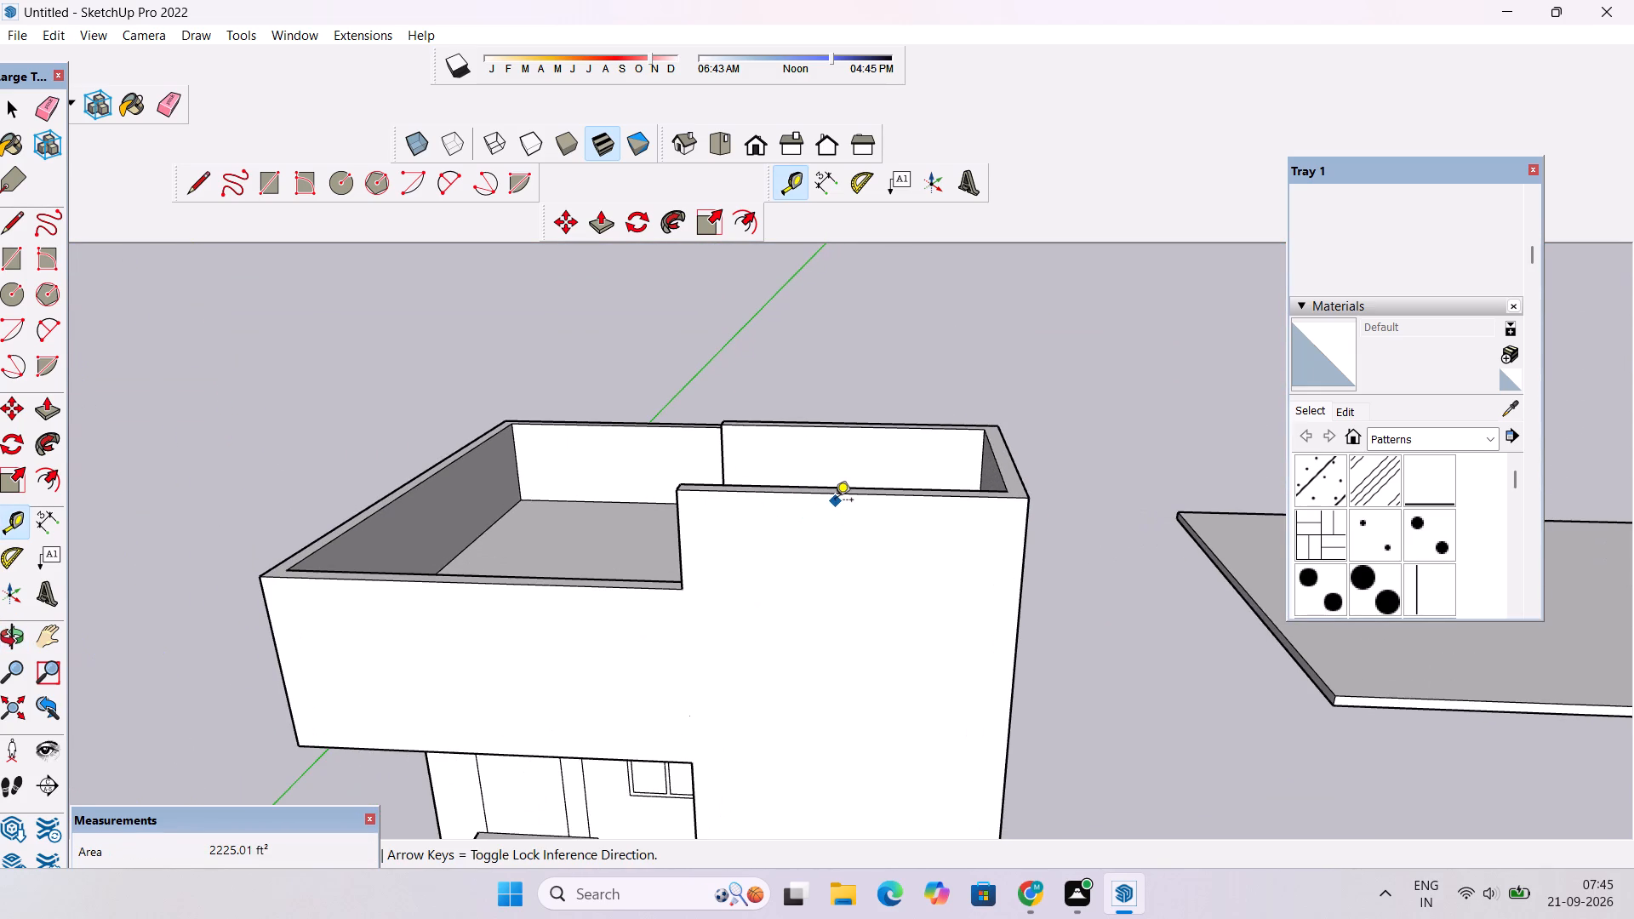
Draw a 20' line between the inner top corners at the open end of the raised tower parapet, capping it with a face.
key("o")
left_click_drag(787, 517, 763, 703)
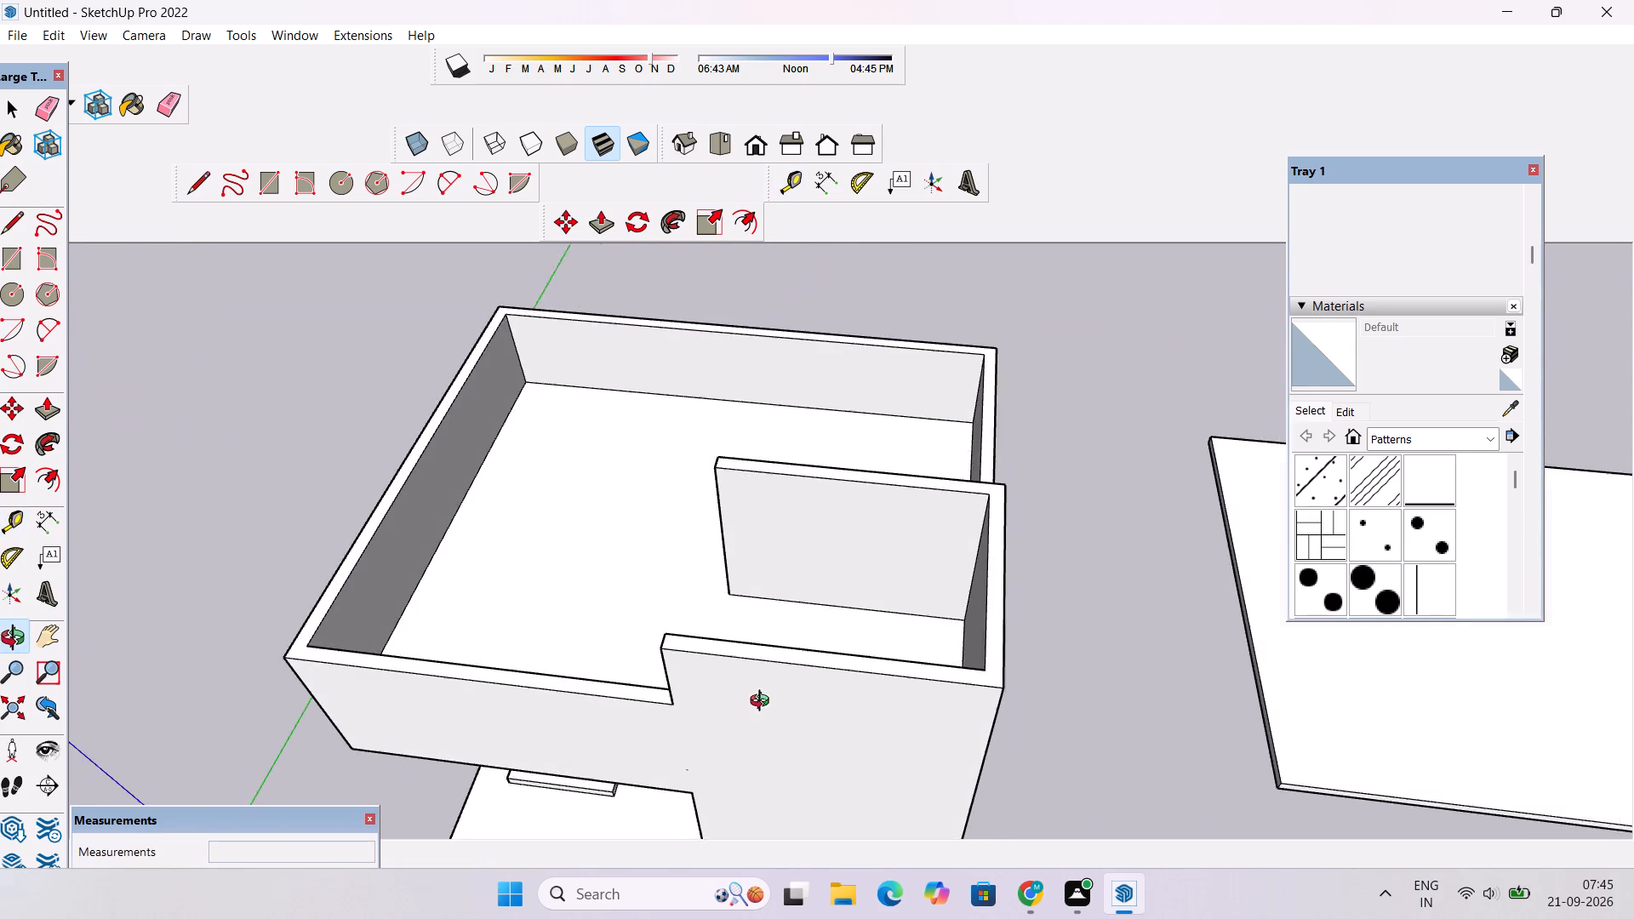
left_click_drag(763, 703, 768, 706)
left_click_drag(788, 654, 1043, 658)
left_click_drag(1044, 606, 795, 645)
scroll(790, 632, "down", 4)
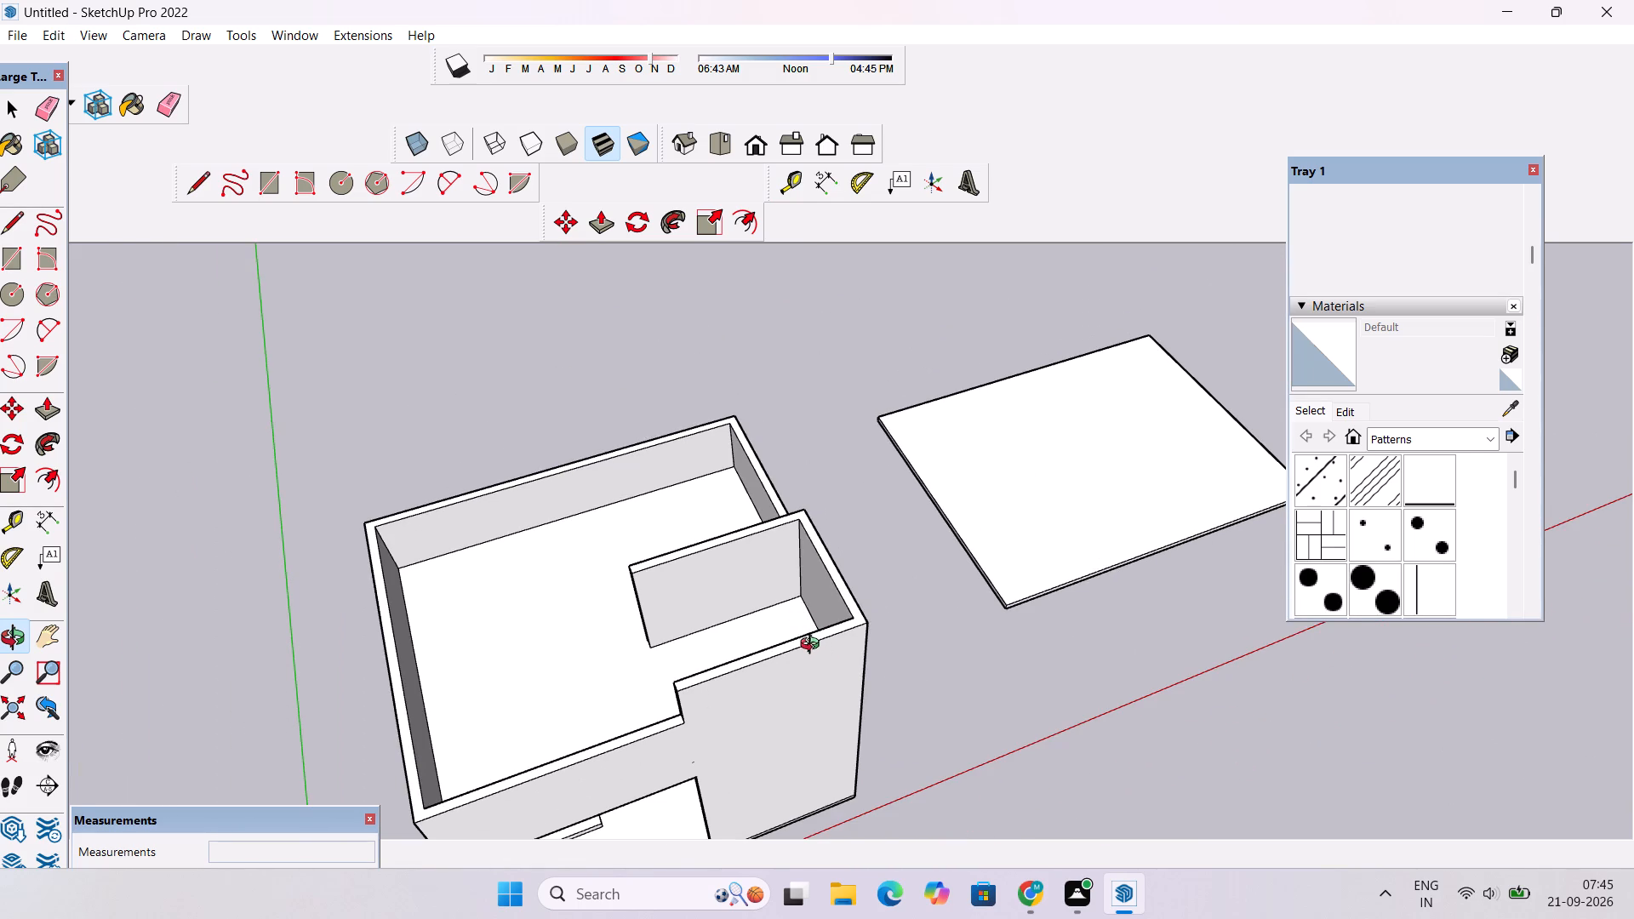
left_click_drag(838, 694, 693, 720)
left_click_drag(693, 720, 709, 698)
left_click_drag(748, 635, 666, 645)
scroll(666, 646, "up", 2)
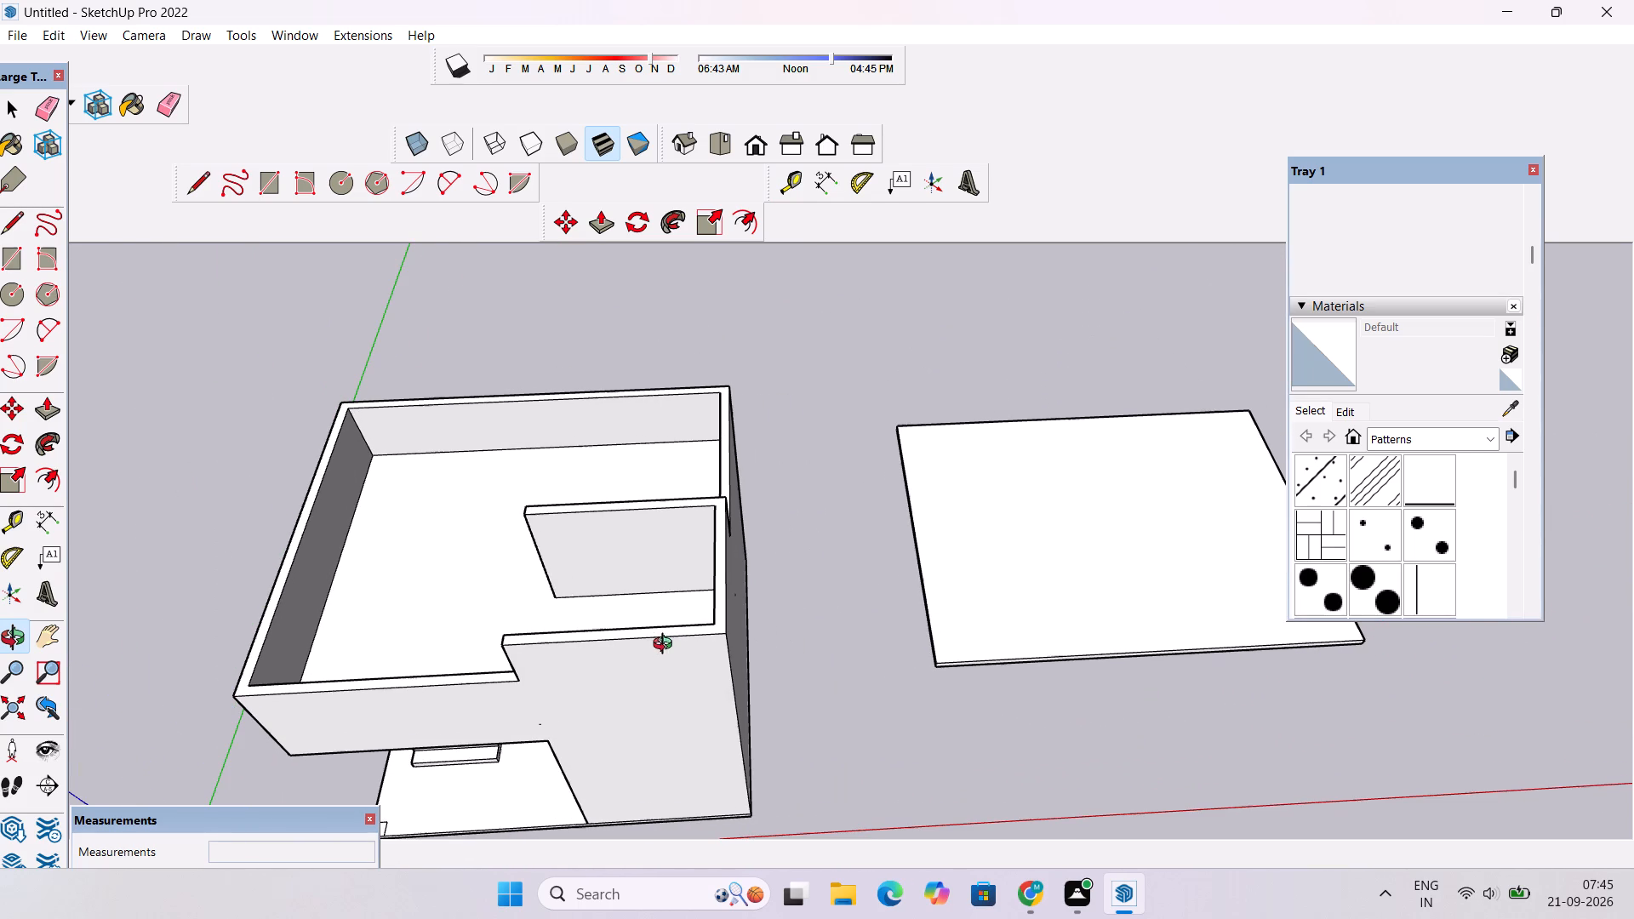
left_click_drag(578, 602, 670, 665, "shift")
scroll(678, 644, "down", 2)
left_click_drag(683, 654, 786, 676)
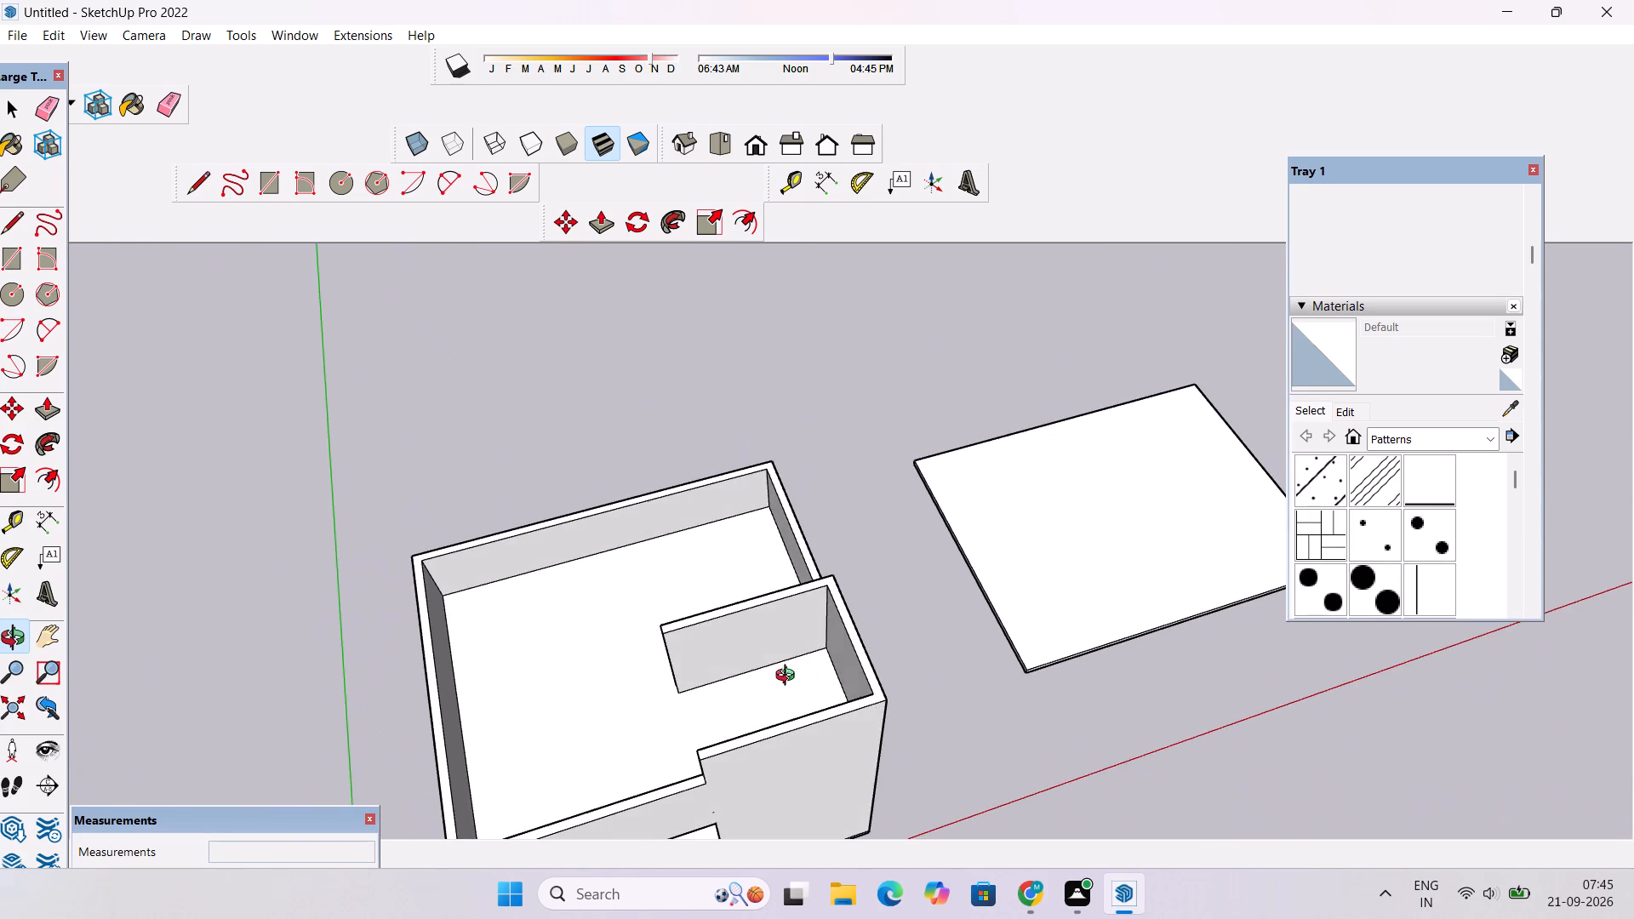
left_click_drag(789, 711, 741, 629, "shift")
scroll(686, 621, "up", 3)
left_click_drag(666, 624, 697, 675)
scroll(631, 690, "up", 2)
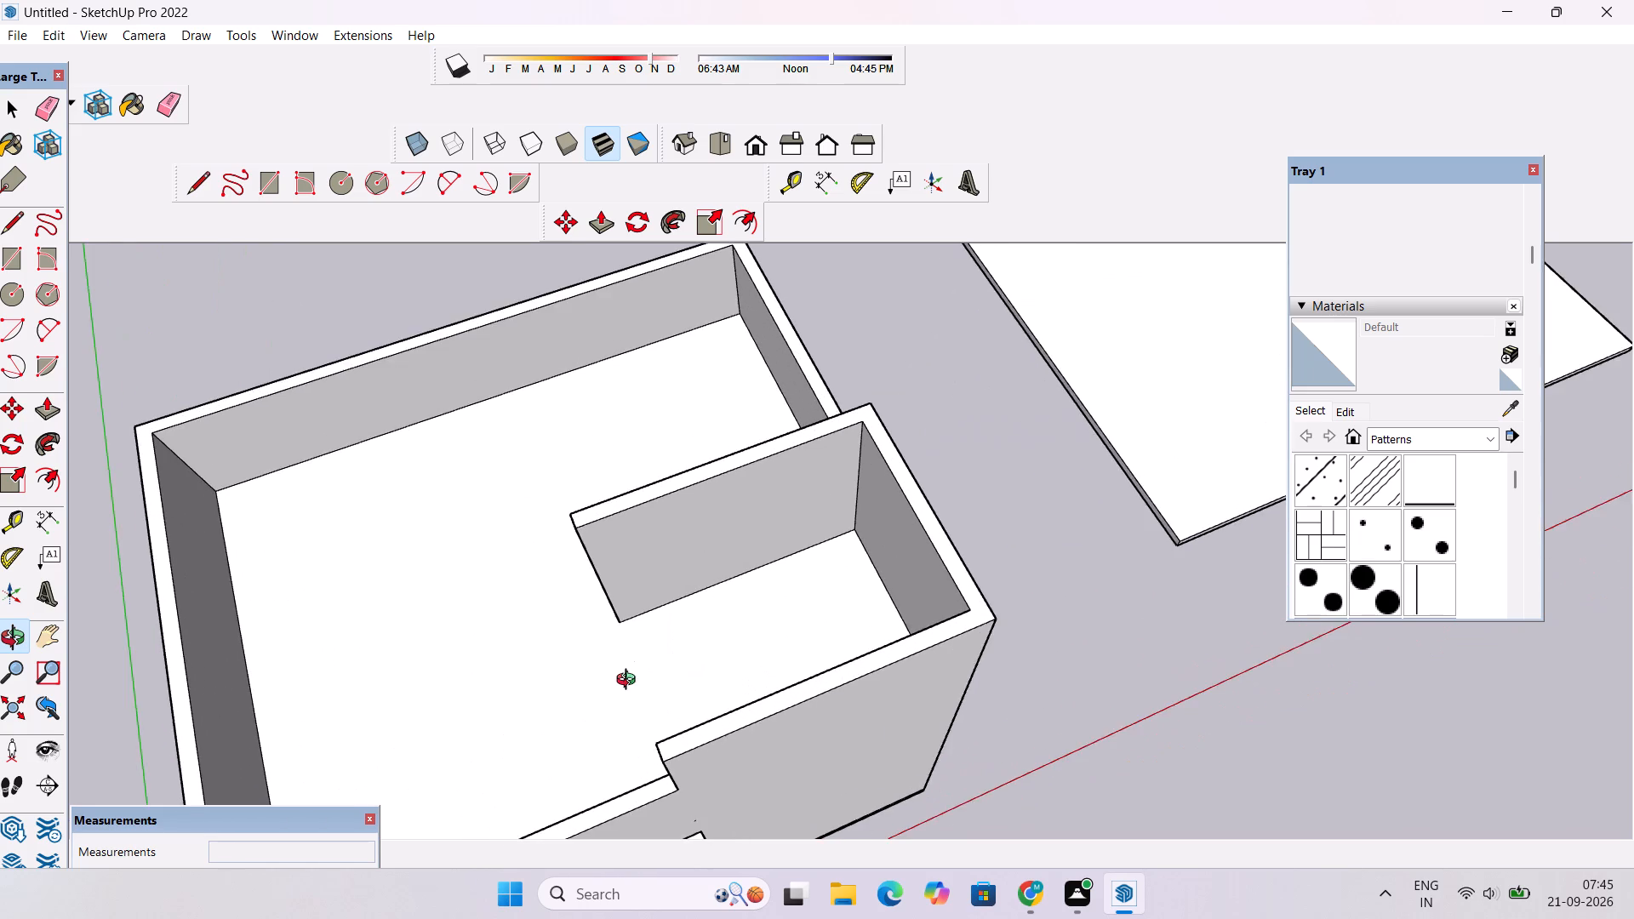
left_click_drag(630, 682, 675, 688)
left_click_drag(677, 695, 611, 636, "shift")
scroll(610, 636, "up", 1)
key("l")
scroll(610, 636, "up", 1)
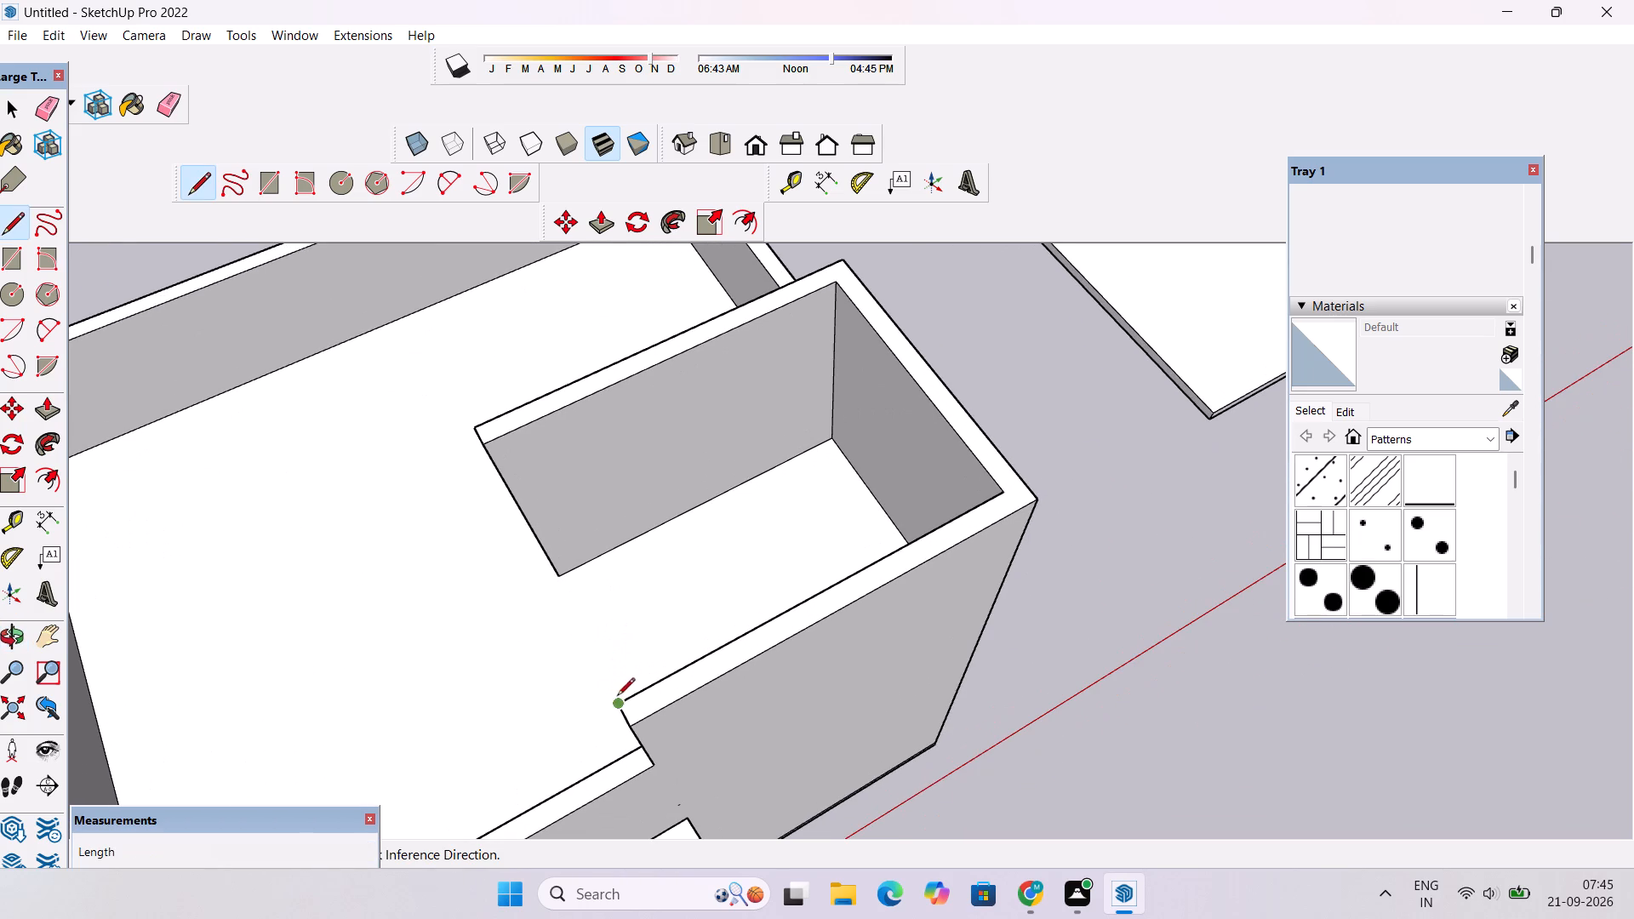
left_click(621, 708)
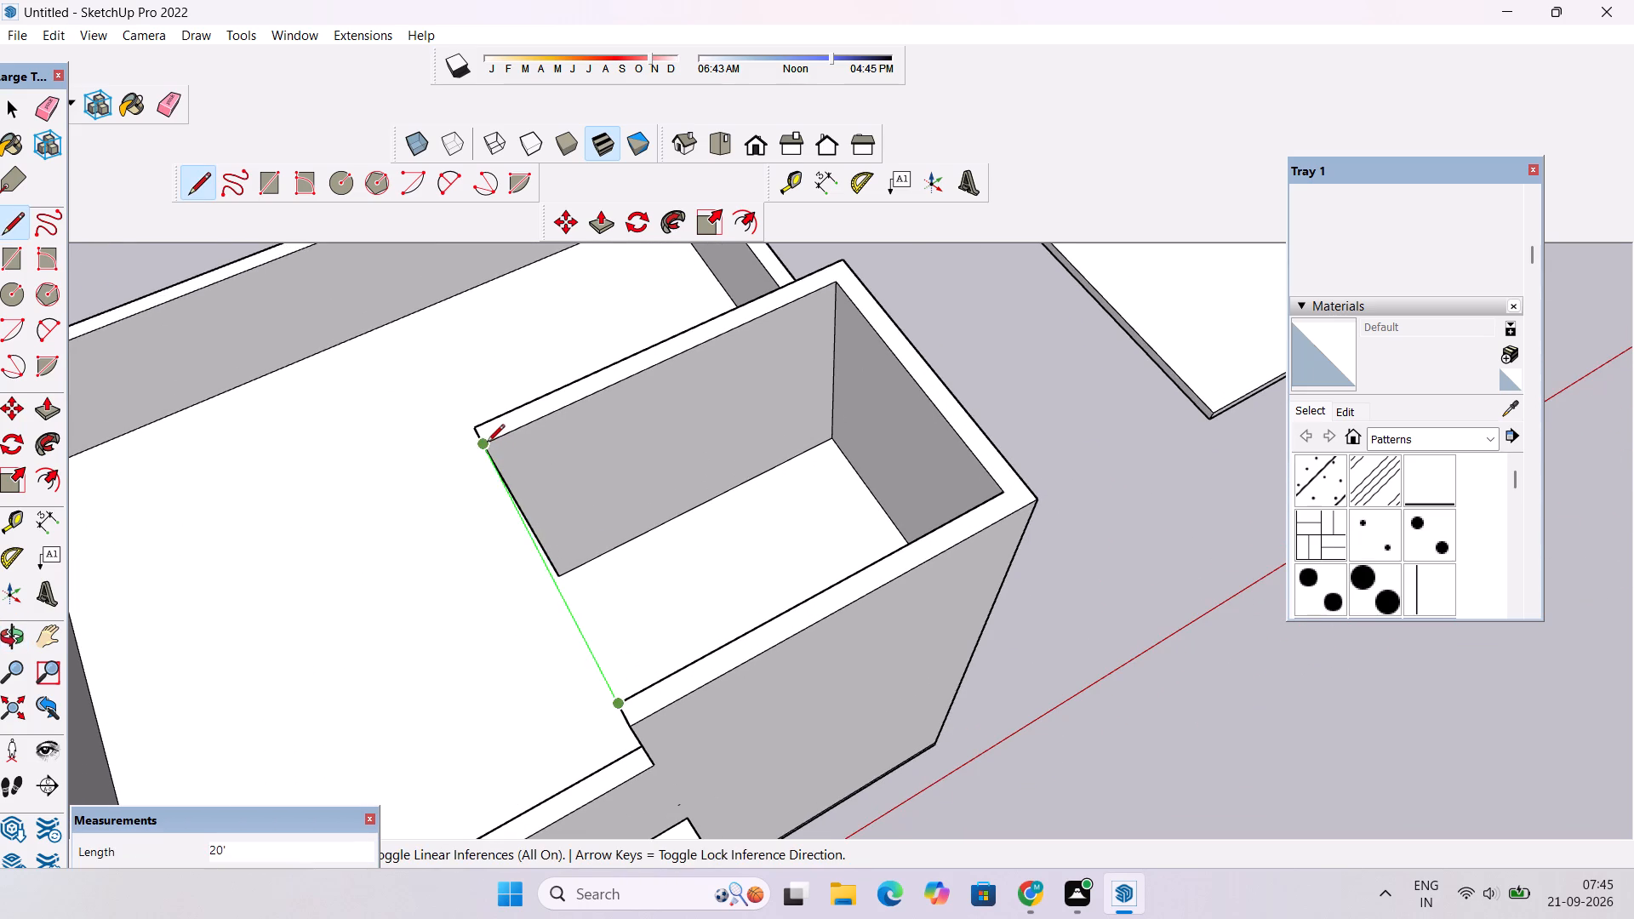
left_click(487, 443)
key("space")
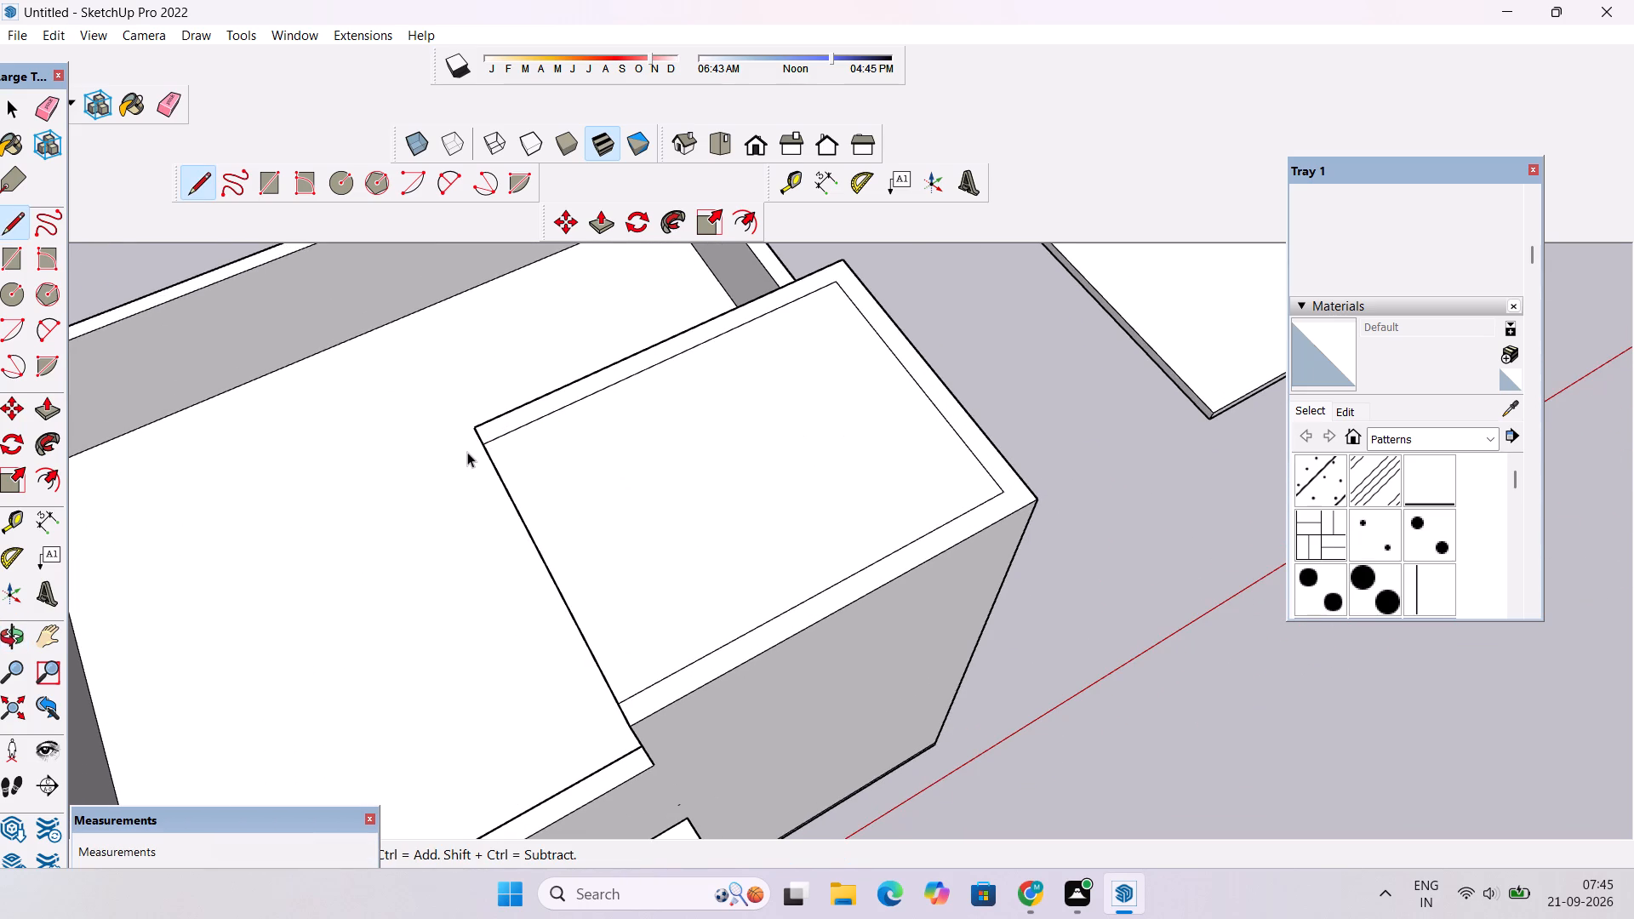
Pull the face capping the raised tower parapet up by 2'.
key("p")
scroll(516, 485, "down", 6)
key("o")
left_click_drag(740, 680, 723, 669)
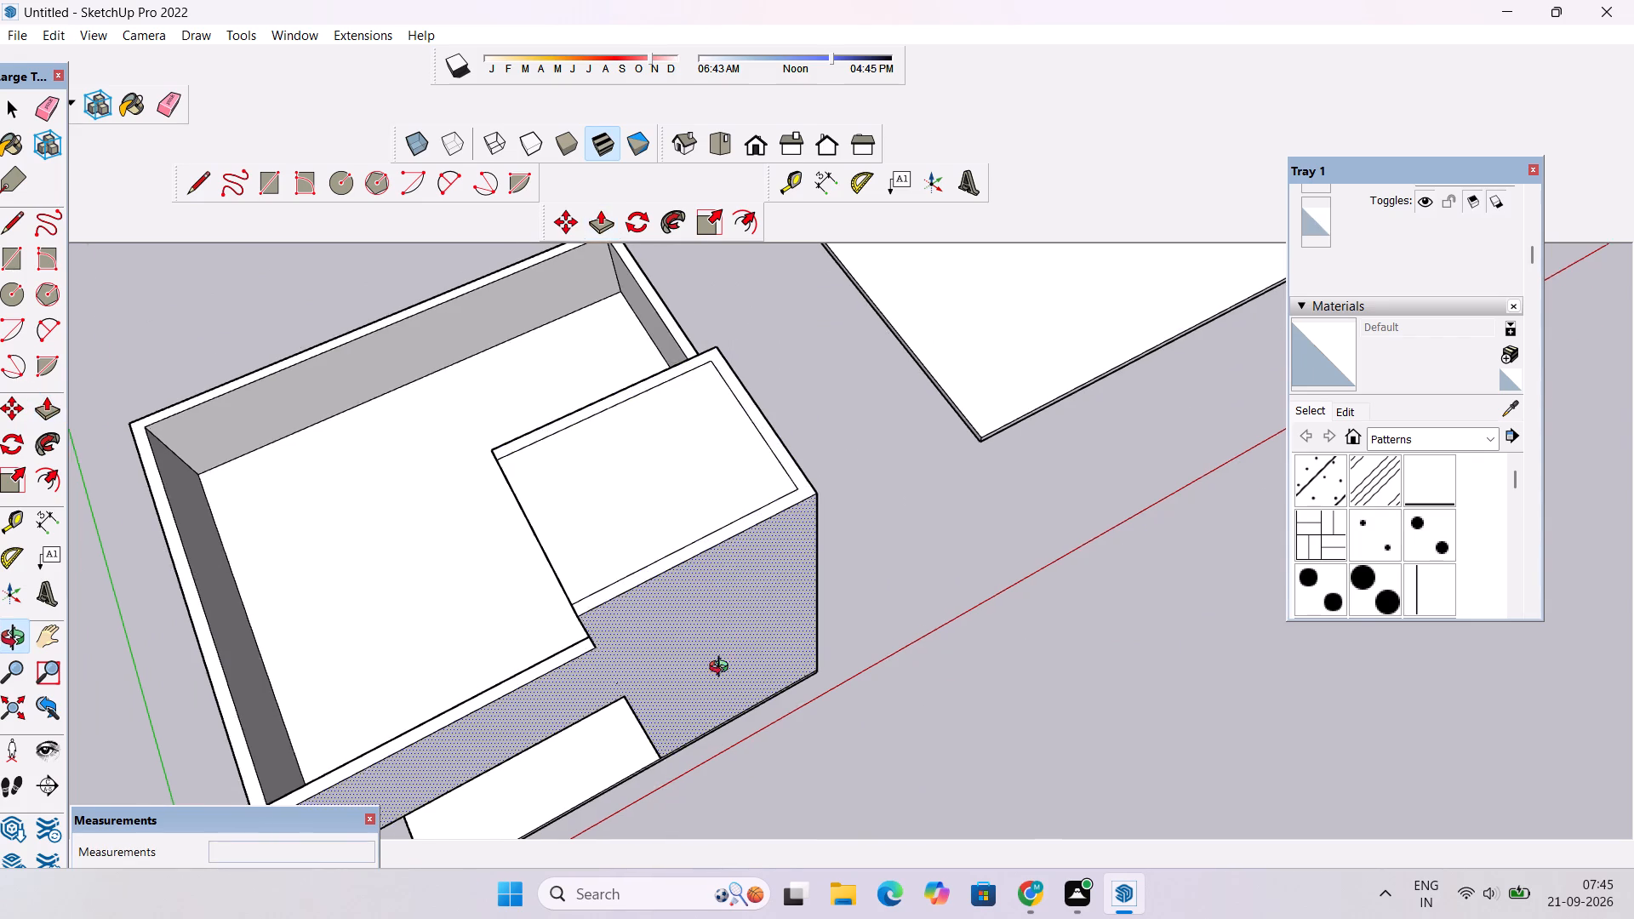
left_click_drag(723, 669, 677, 595)
left_click_drag(572, 589, 654, 646)
scroll(709, 487, "up", 2)
left_click_drag(697, 497, 675, 545, "shift")
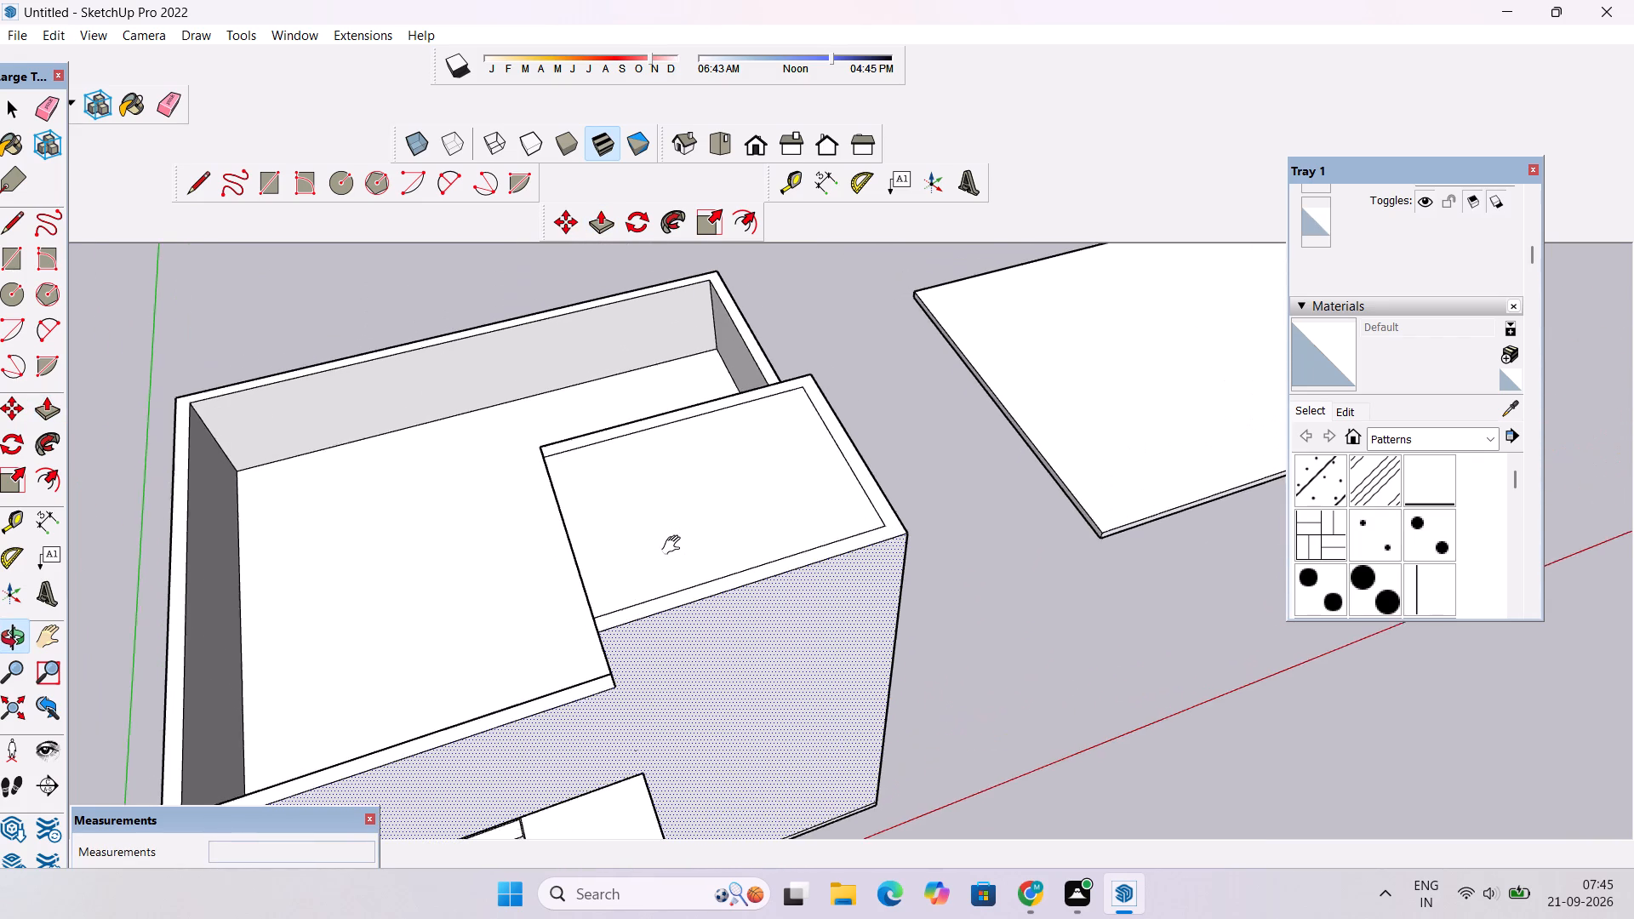
left_click_drag(675, 545, 672, 551, "shift")
left_click_drag(669, 568, 668, 614, "shift")
scroll(661, 614, "up", 2)
key("p")
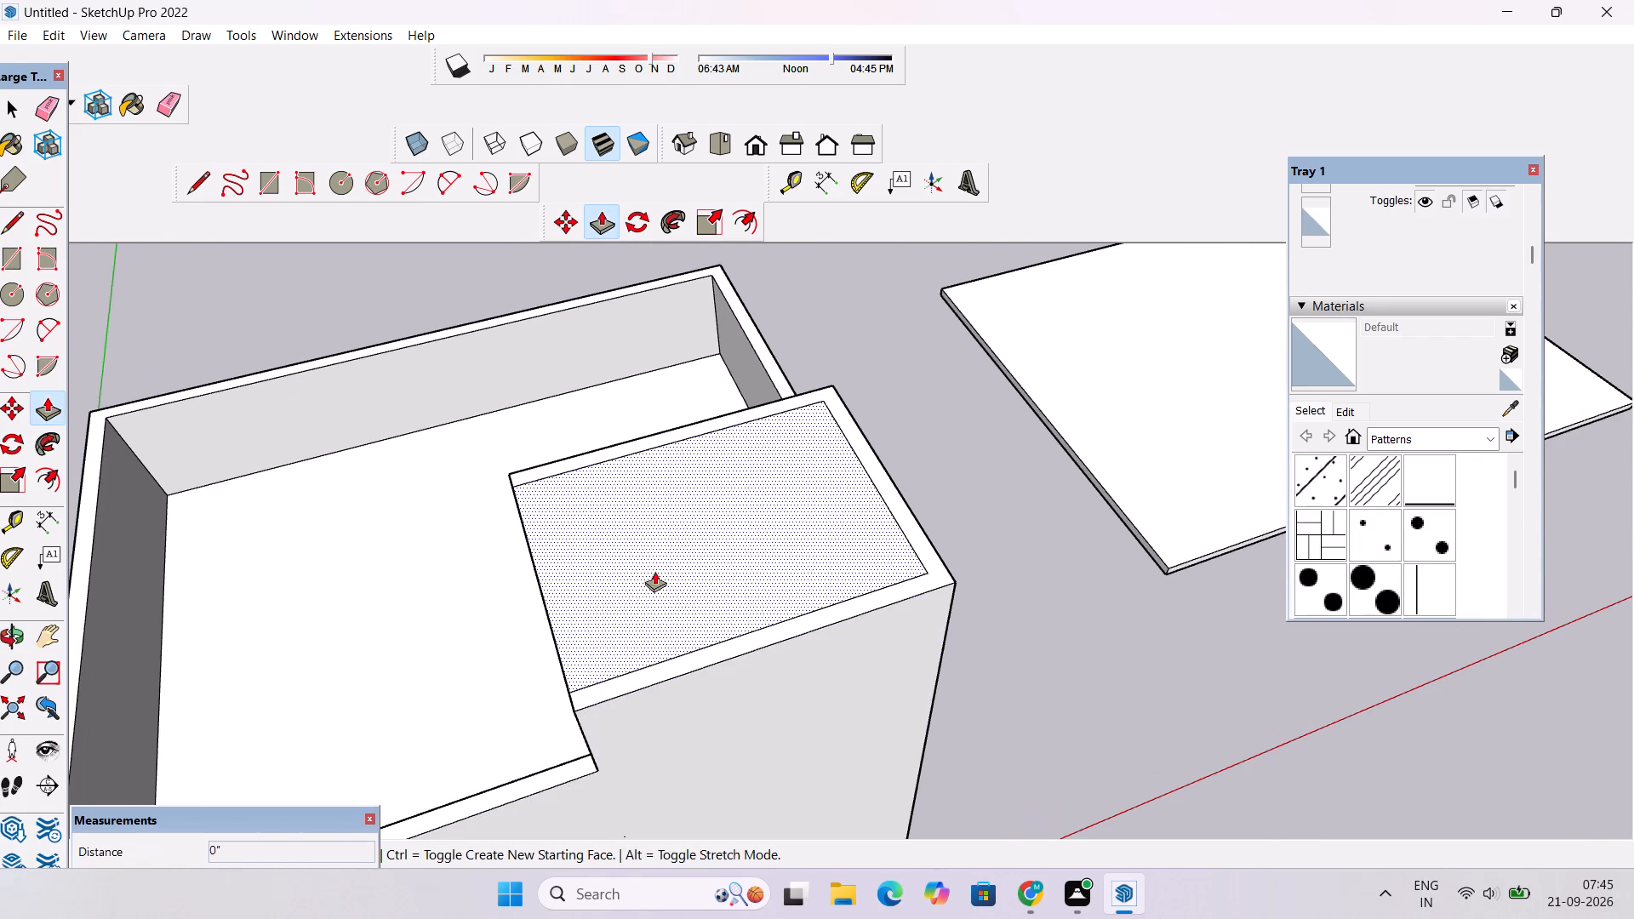
left_click(654, 571)
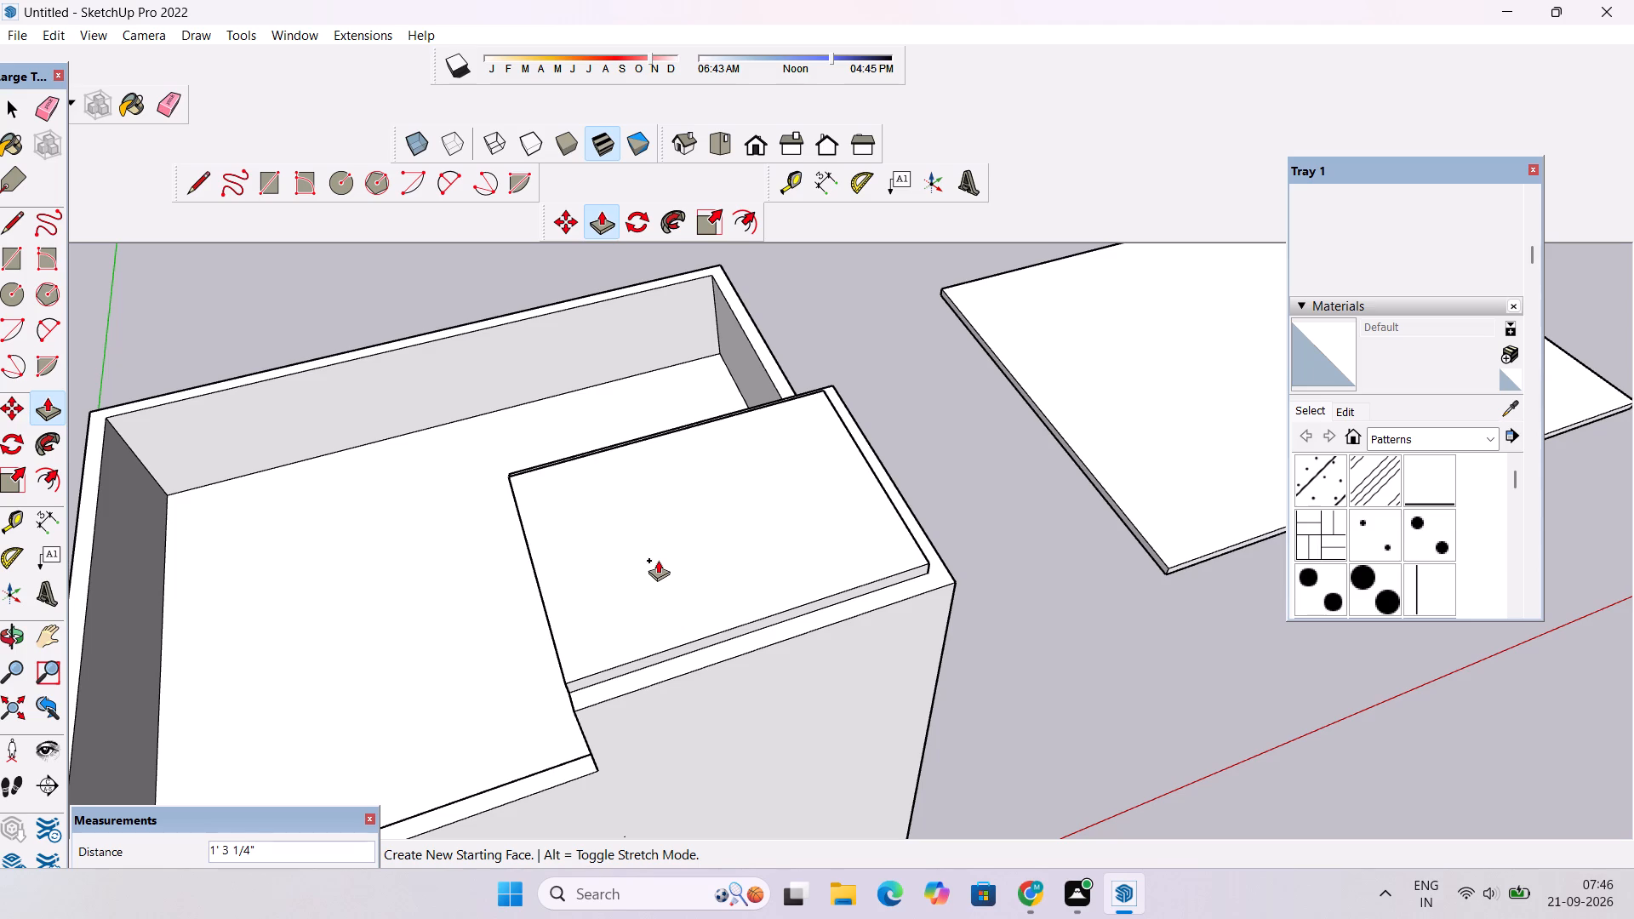
type("2'")
key("Return")
Push the top face of the raised tower cap down by 5".
key("o")
left_click_drag(688, 707, 665, 619)
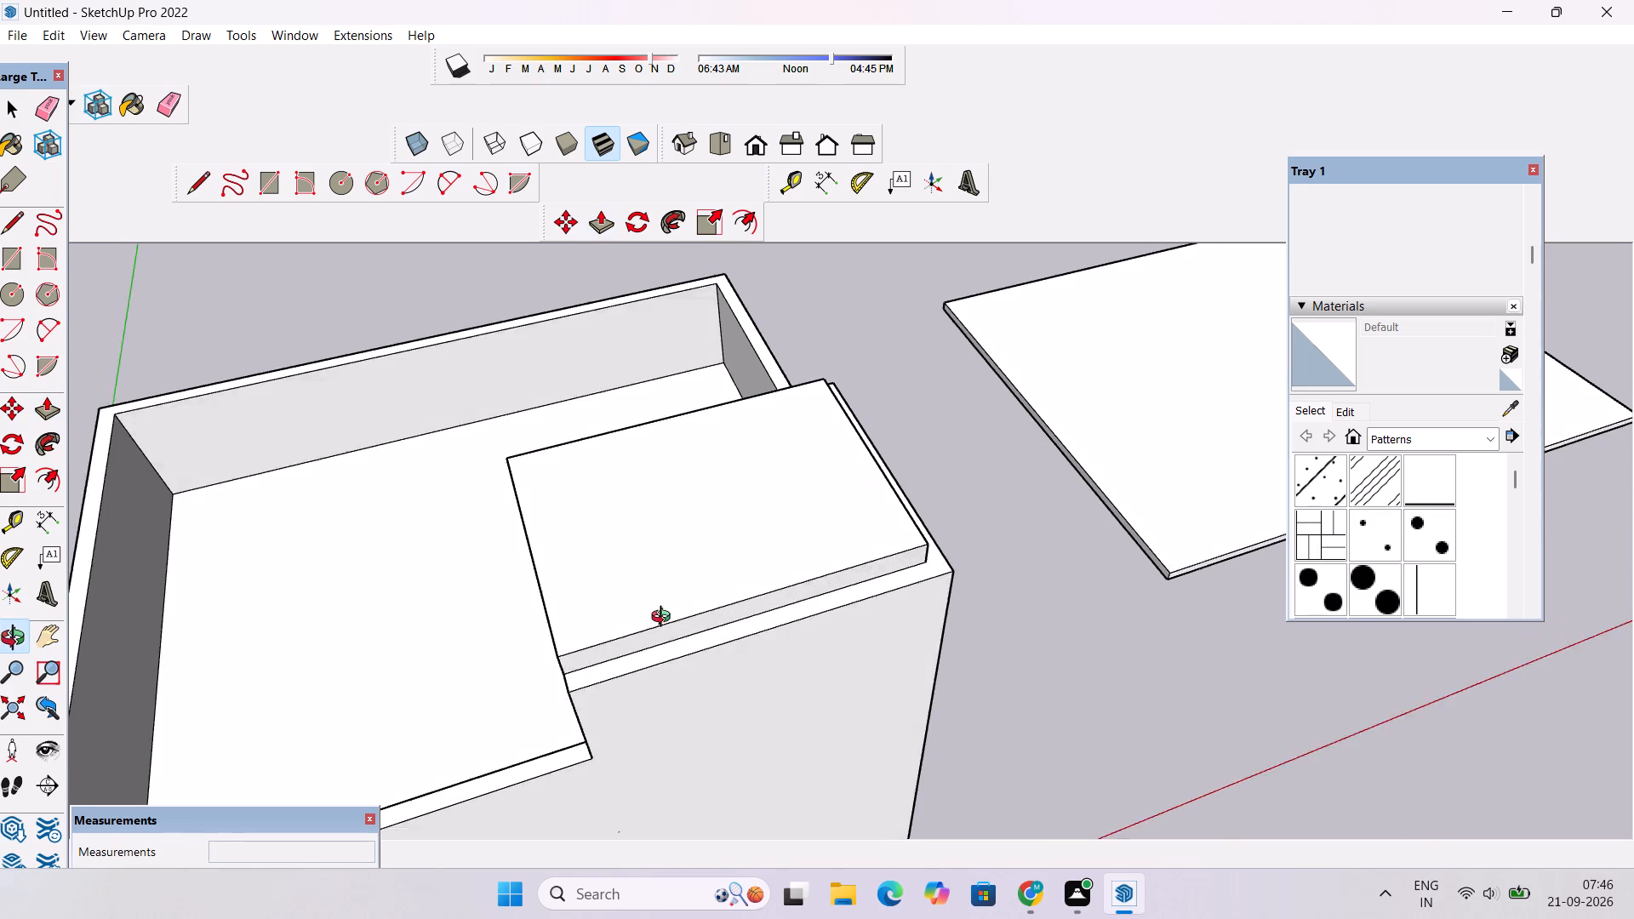
left_click_drag(665, 619, 652, 541)
left_click_drag(833, 539, 826, 553)
scroll(745, 539, "up", 2)
left_click_drag(745, 534, 725, 604)
left_click_drag(715, 585, 711, 608)
scroll(681, 465, "up", 2)
left_click_drag(679, 475, 654, 496)
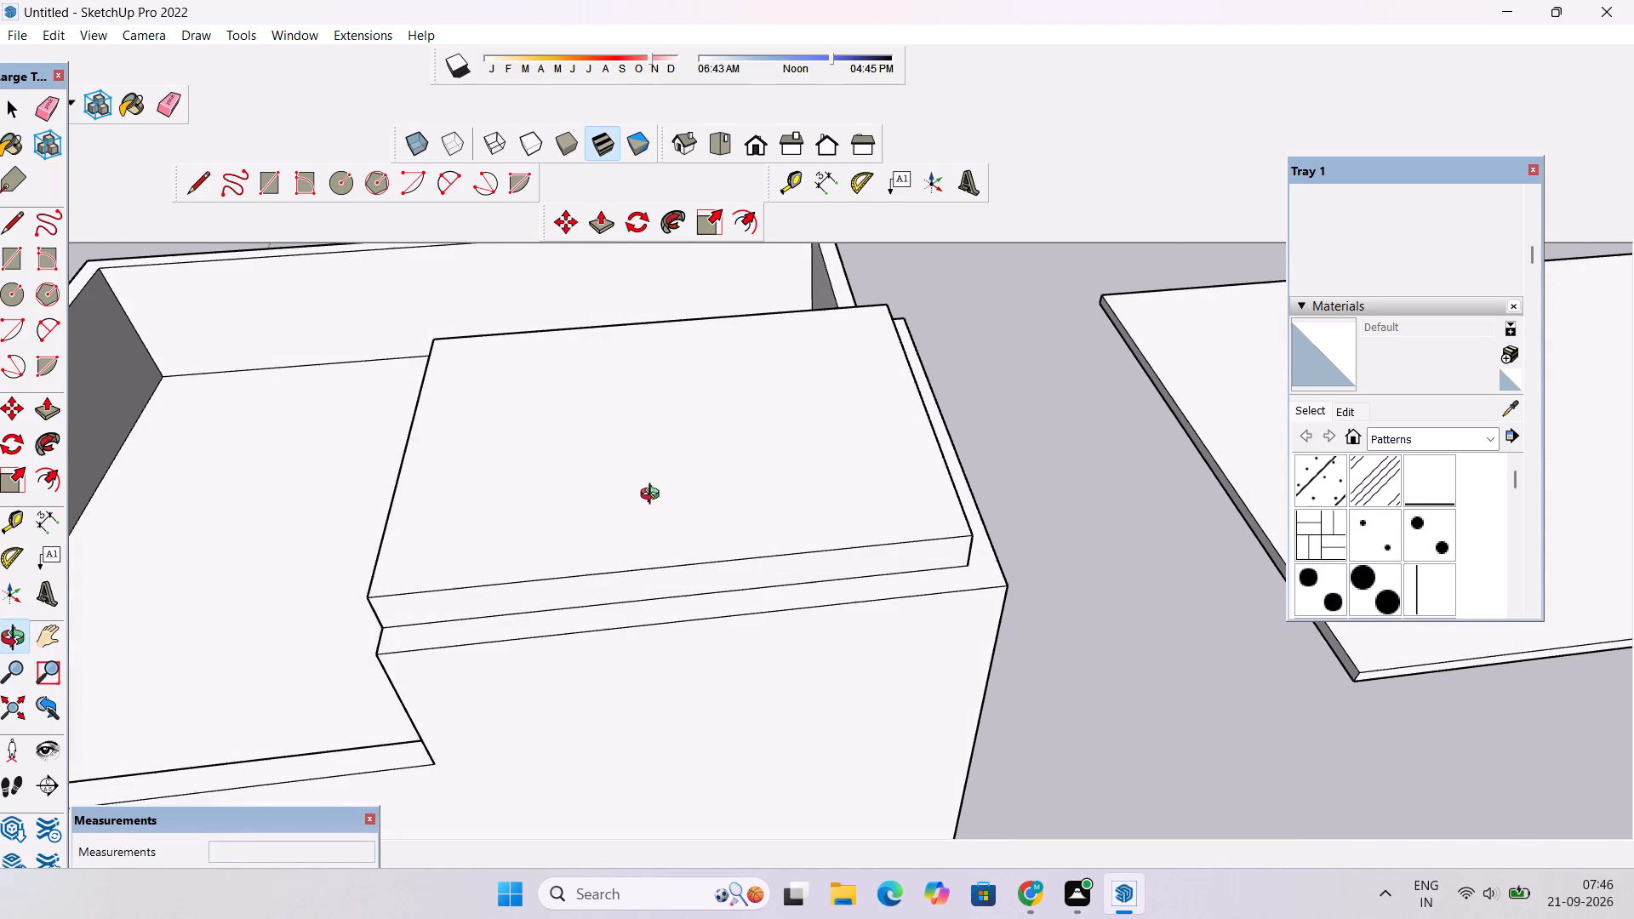
left_click_drag(654, 496, 653, 496)
key("p")
left_click(653, 491)
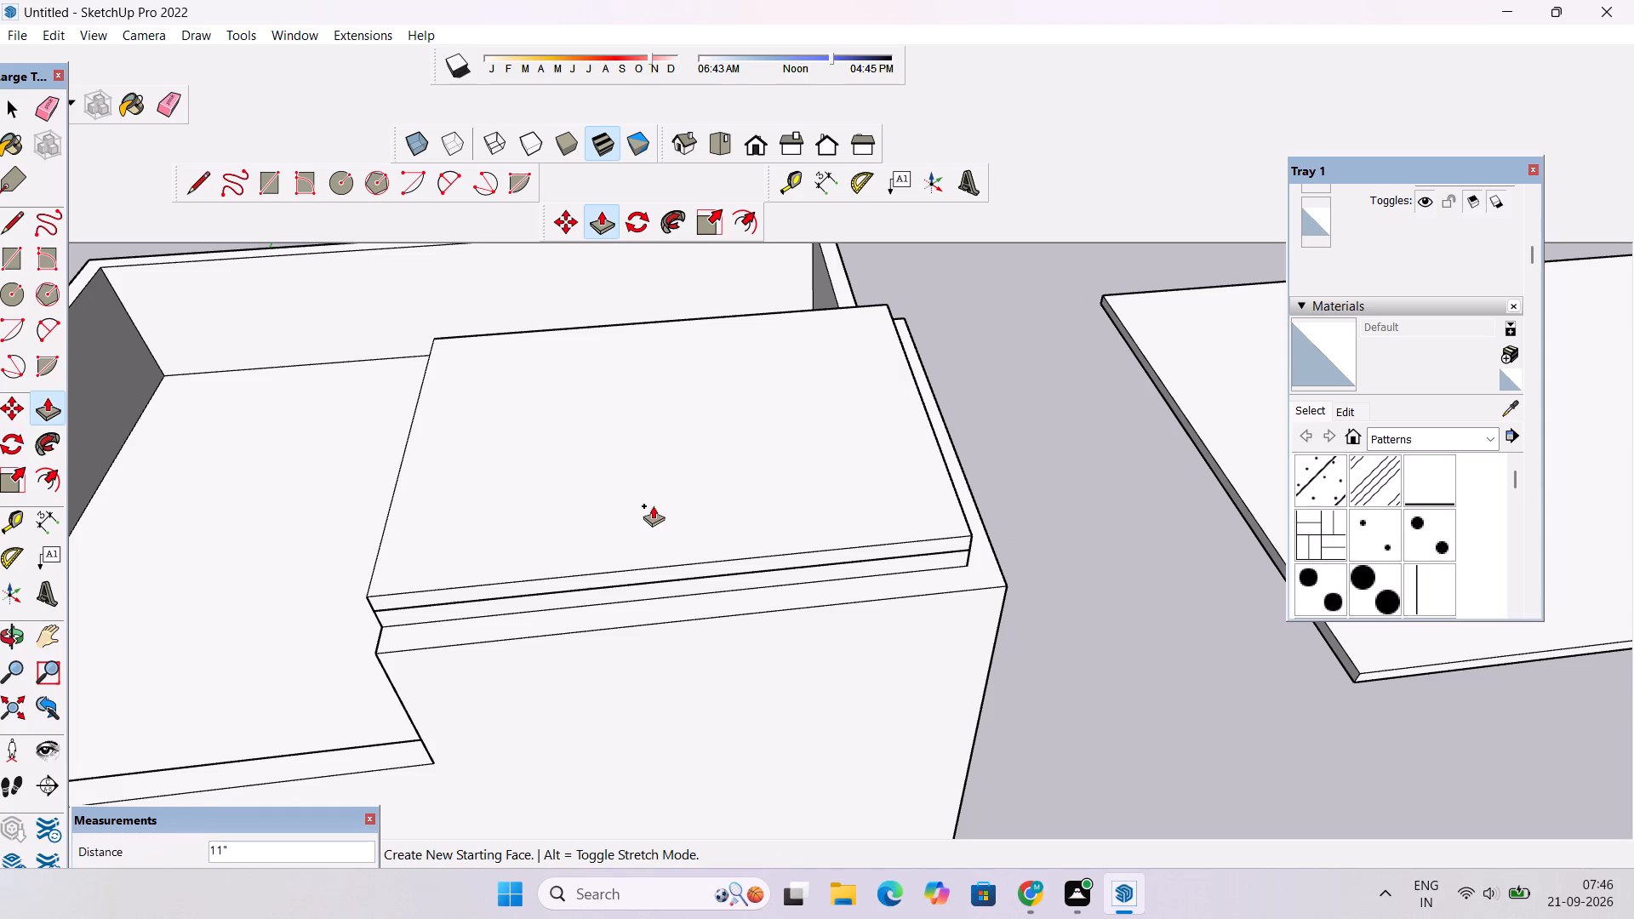
type("5\"")
key("Return")
Examine the tower cap and the surrounding building from the front, side and open rear.
key("o")
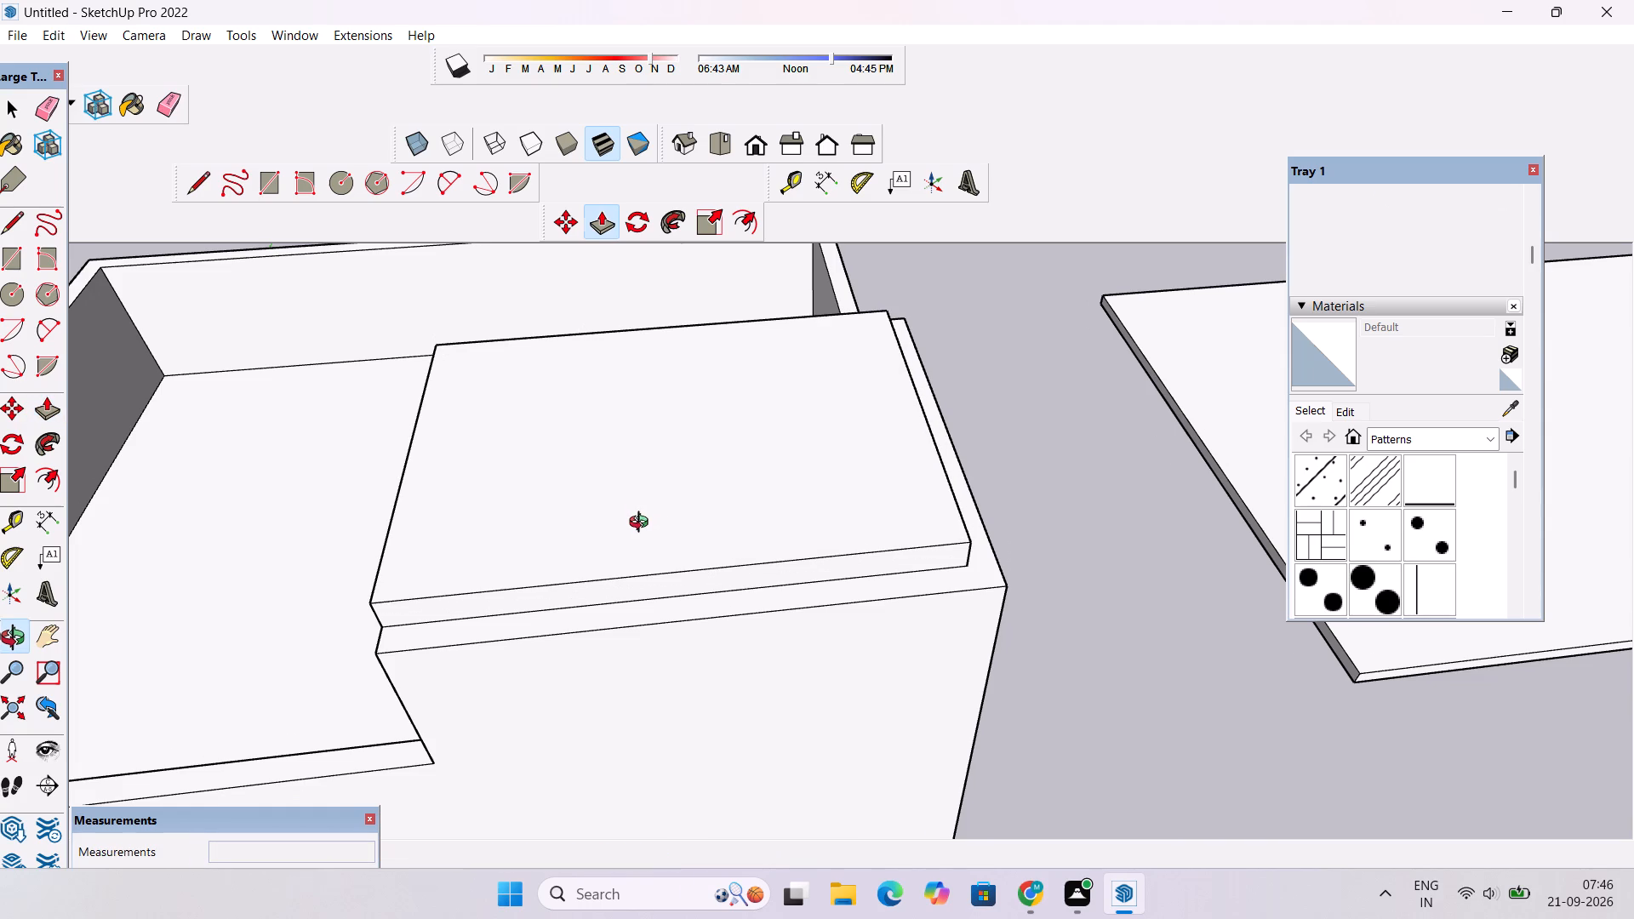
scroll(643, 524, "down", 3)
left_click_drag(718, 684, 687, 561)
scroll(683, 539, "up", 1)
left_click_drag(737, 517, 492, 622)
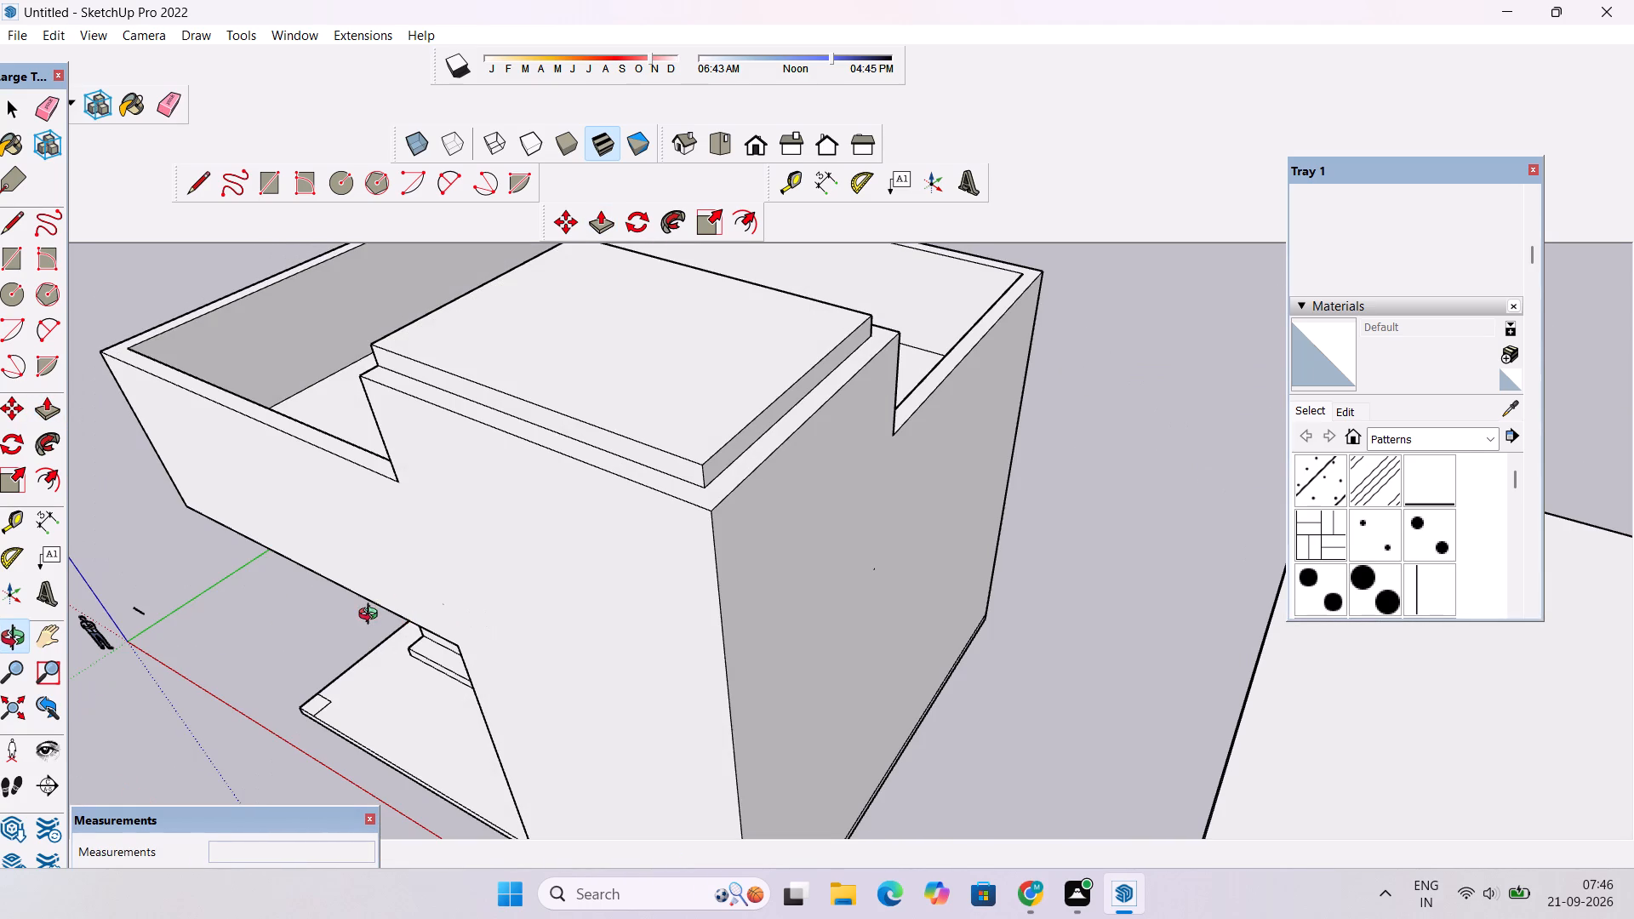
scroll(380, 579, "down", 3)
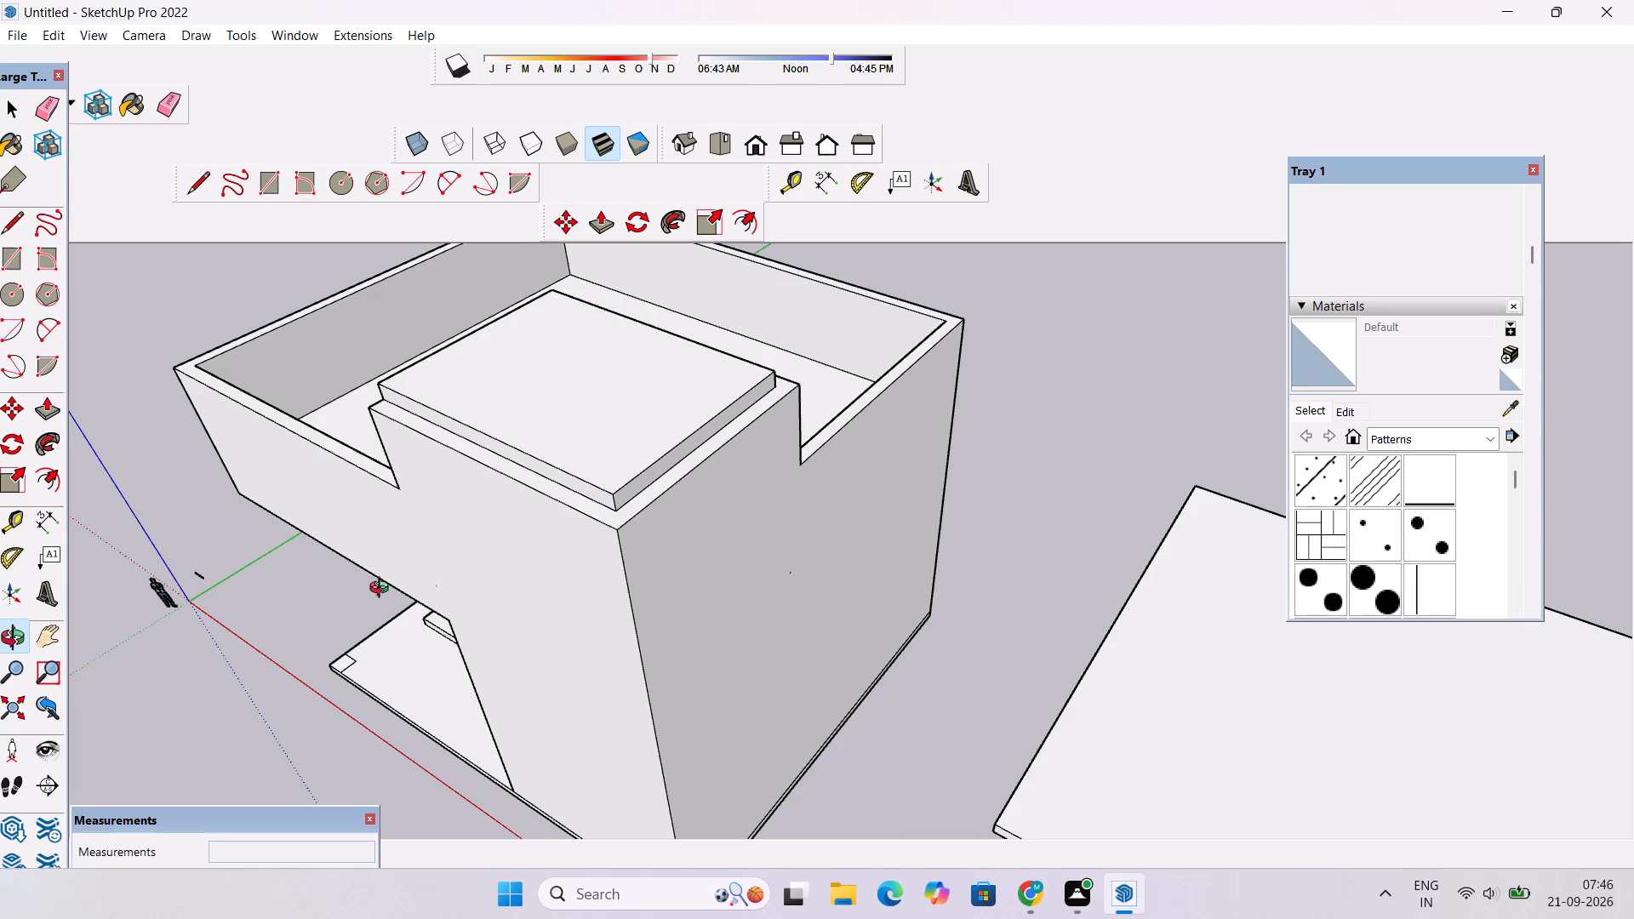
scroll(383, 585, "down", 7)
left_click_drag(513, 583, 862, 550)
left_click_drag(725, 647, 726, 489, "shift")
left_click_drag(775, 595, 635, 528)
scroll(635, 467, "up", 3)
left_click_drag(613, 464, 1109, 423)
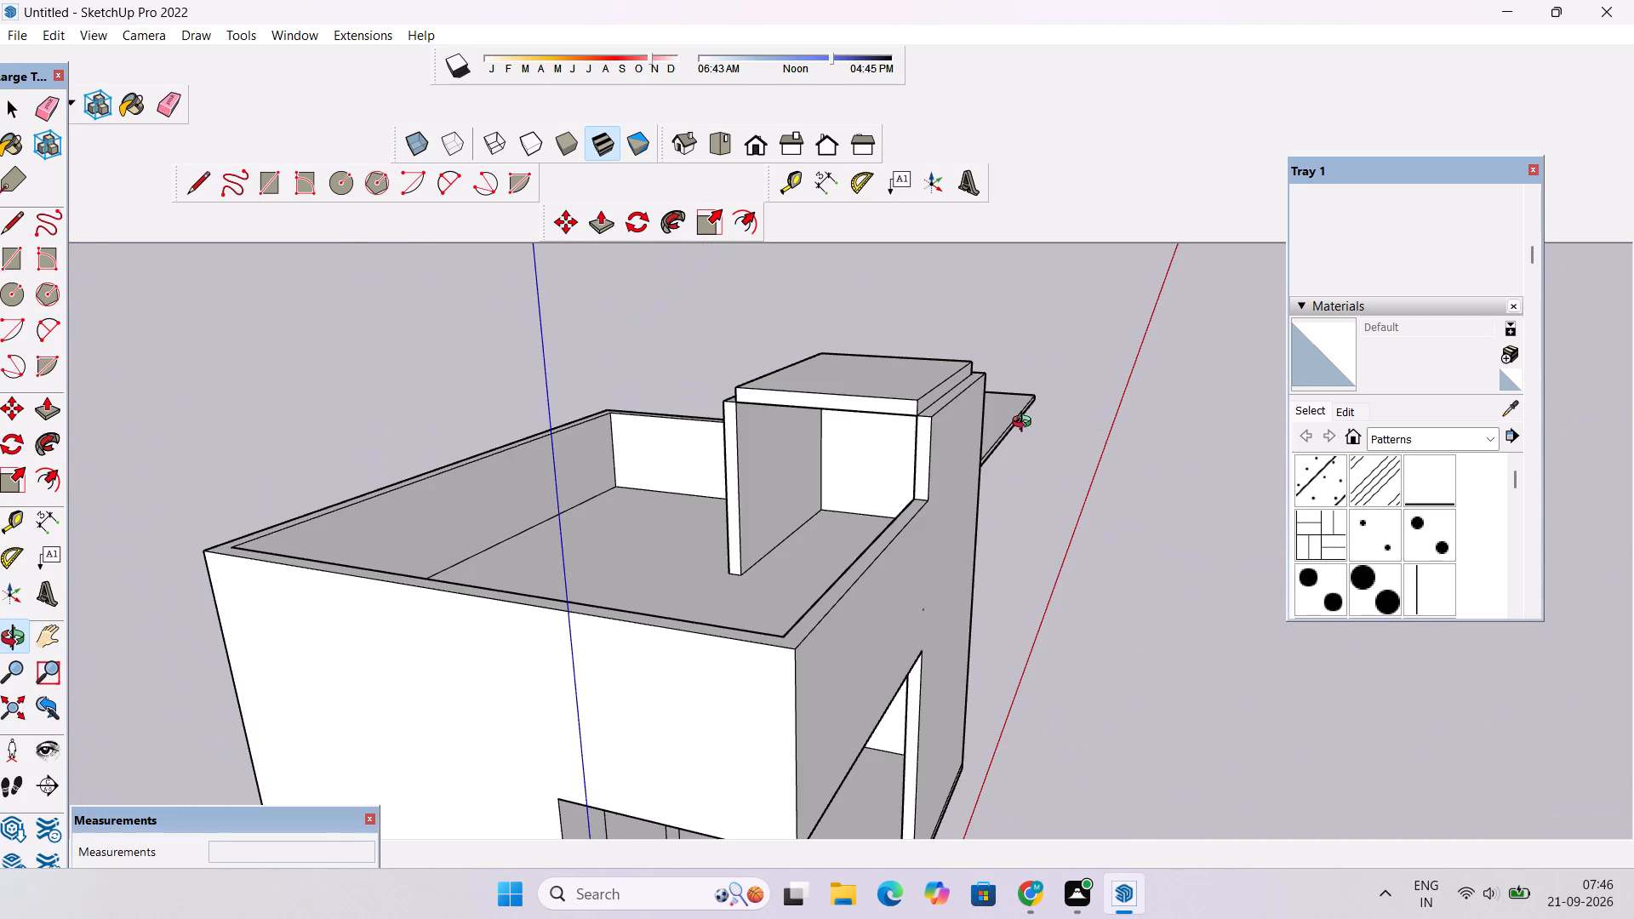
left_click_drag(1021, 409, 814, 454)
left_click_drag(1100, 437, 956, 457)
left_click_drag(955, 460, 950, 535)
Pull the three-sided parapet rim around the tower cap up 1' 7", flush with the cap's top.
scroll(924, 494, "up", 4)
left_click_drag(924, 494, 820, 536, "shift")
scroll(815, 537, "up", 3)
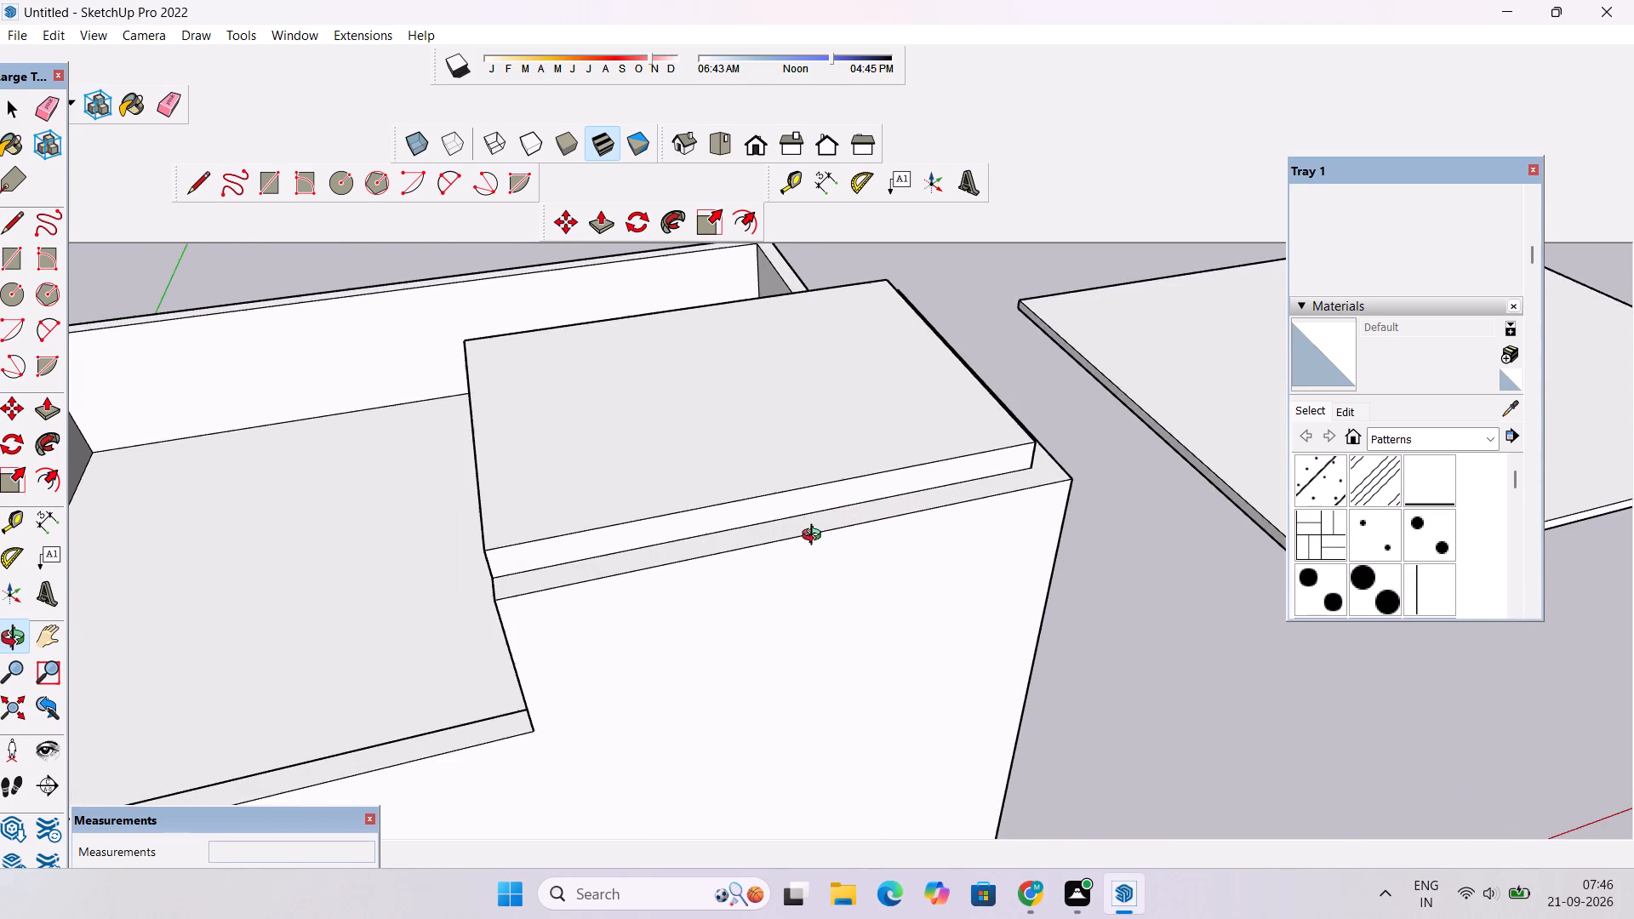
left_click_drag(843, 531, 755, 760)
left_click_drag(803, 646, 940, 662)
key("p")
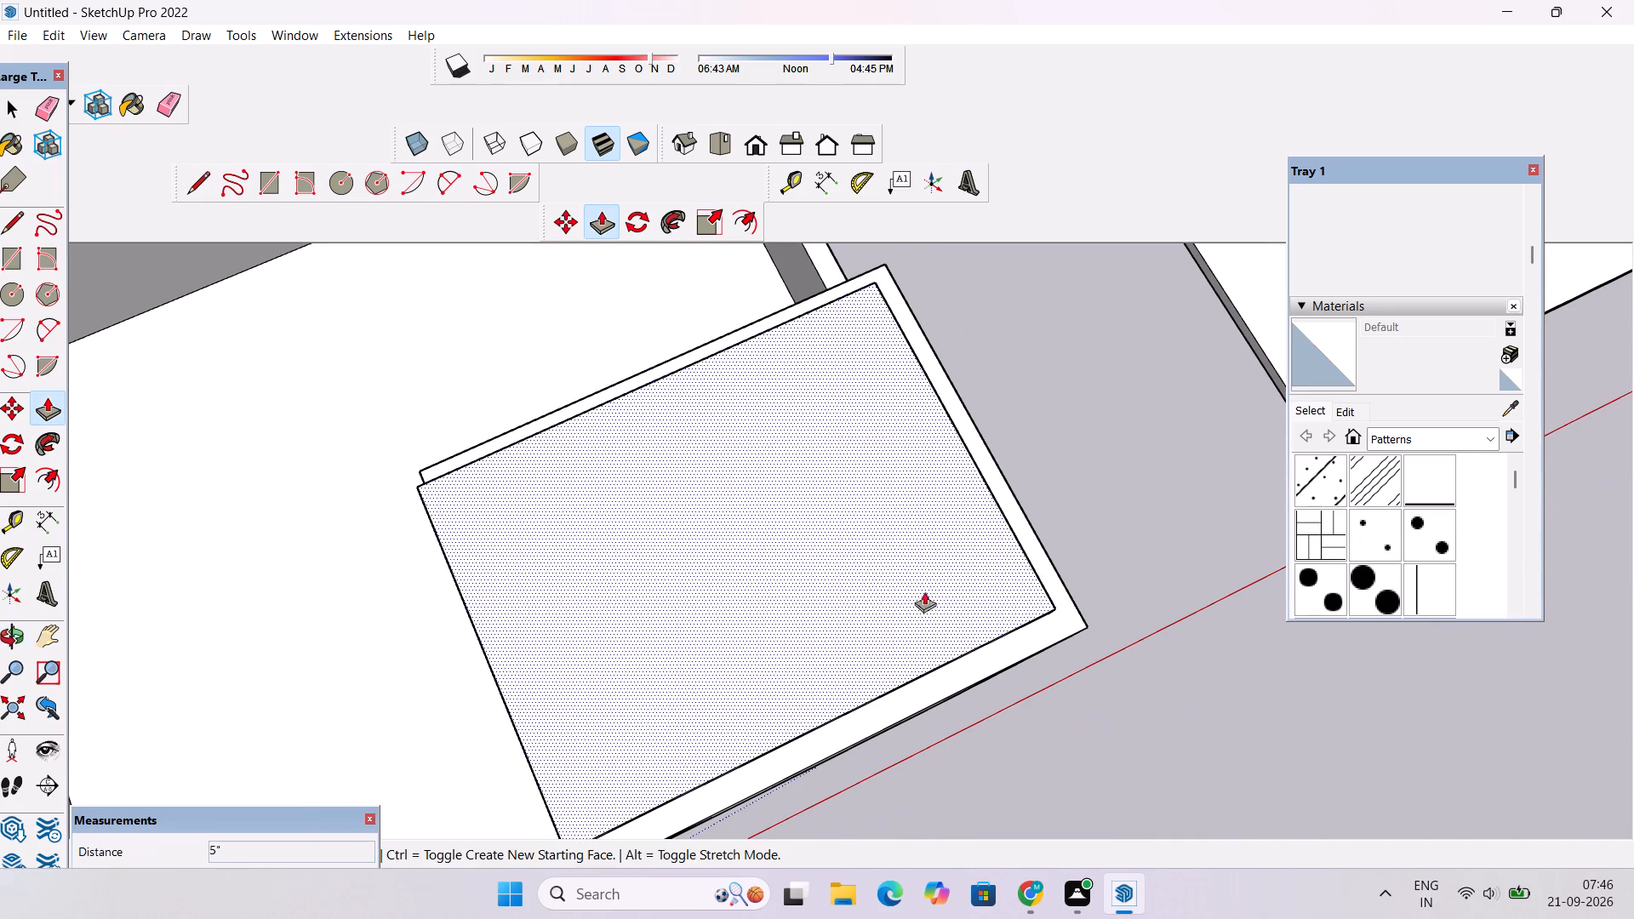
left_click(937, 383)
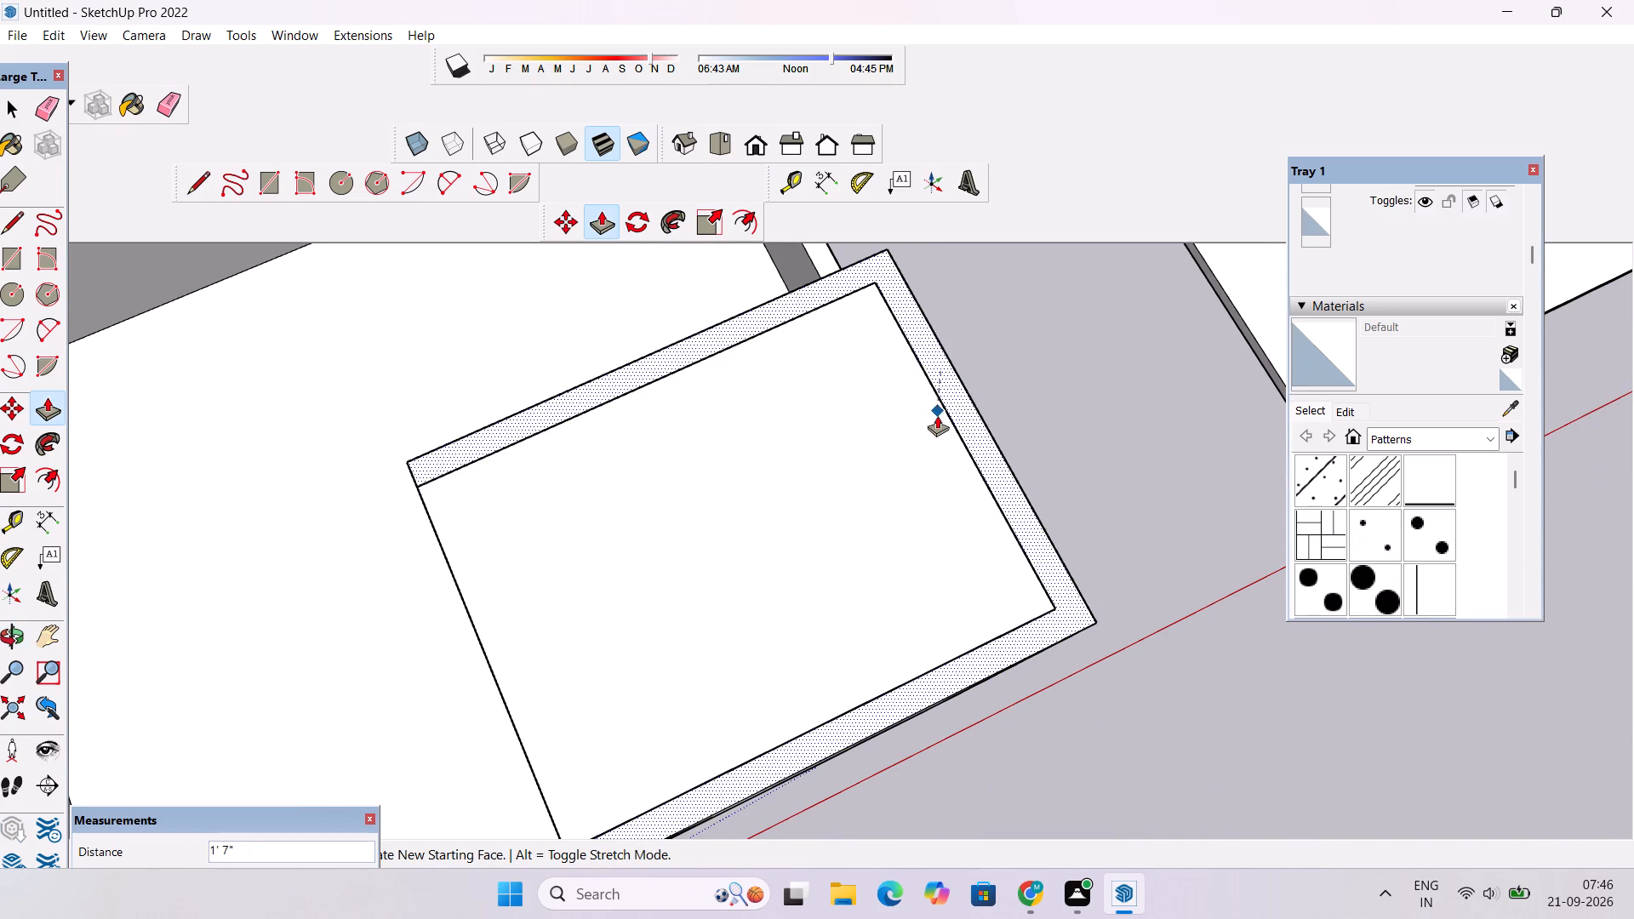
left_click(940, 443)
Draw a 1' 6" line across each wall end at the tower's open side, level with the roof slab's underside.
key("o")
left_click_drag(963, 505, 855, 327)
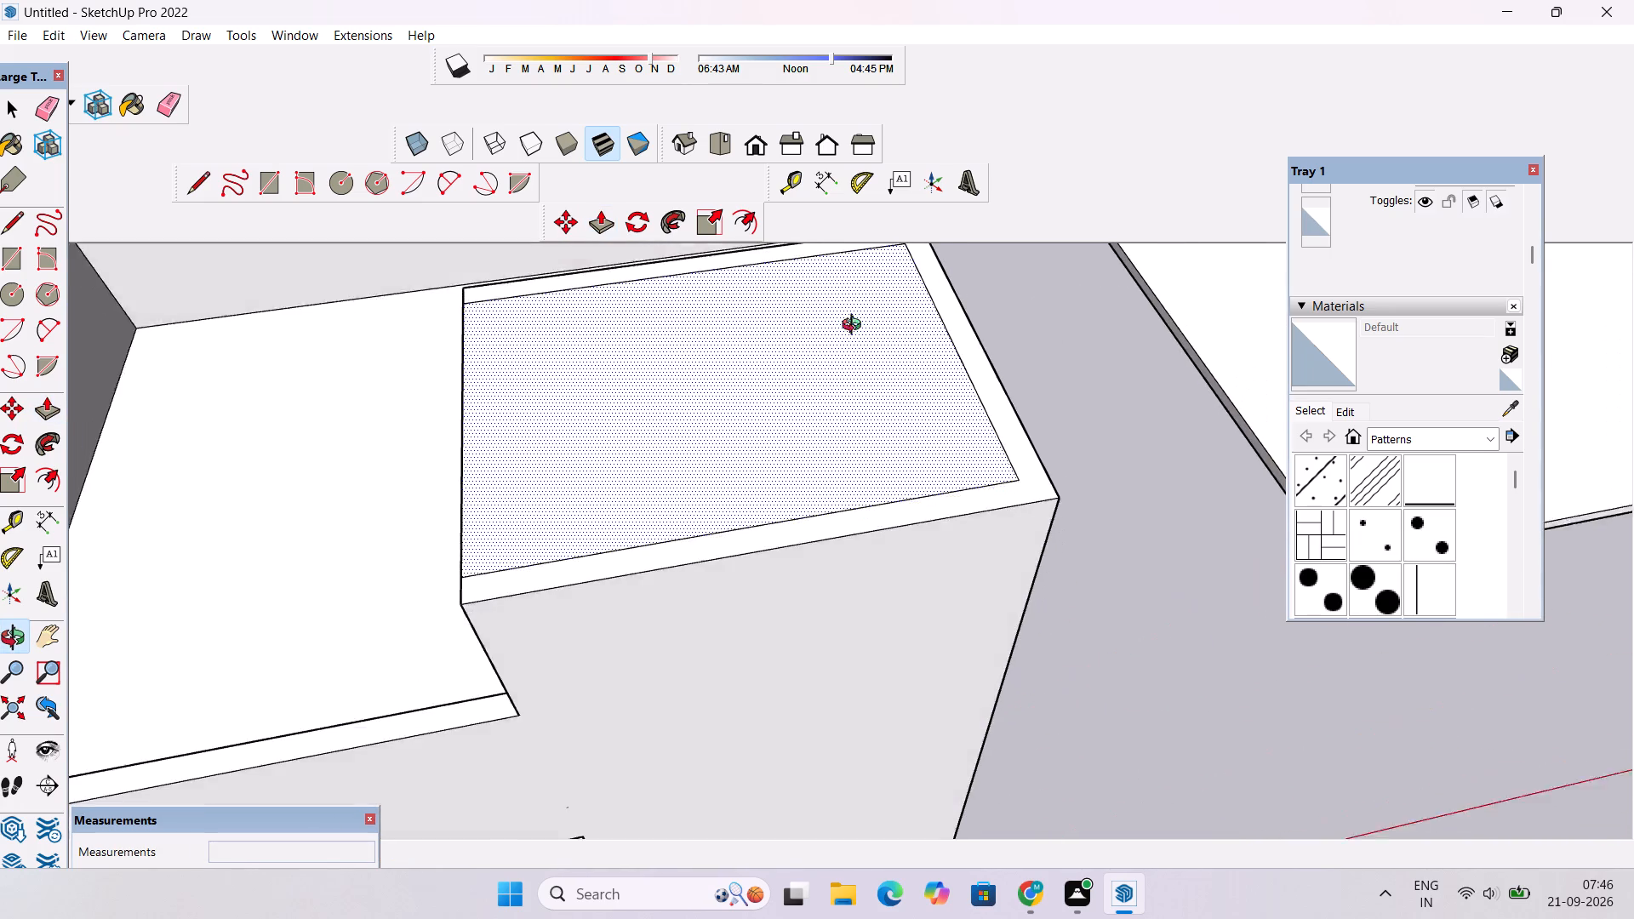
left_click_drag(855, 327, 851, 320)
scroll(820, 301, "down", 5)
left_click_drag(538, 422, 1111, 260)
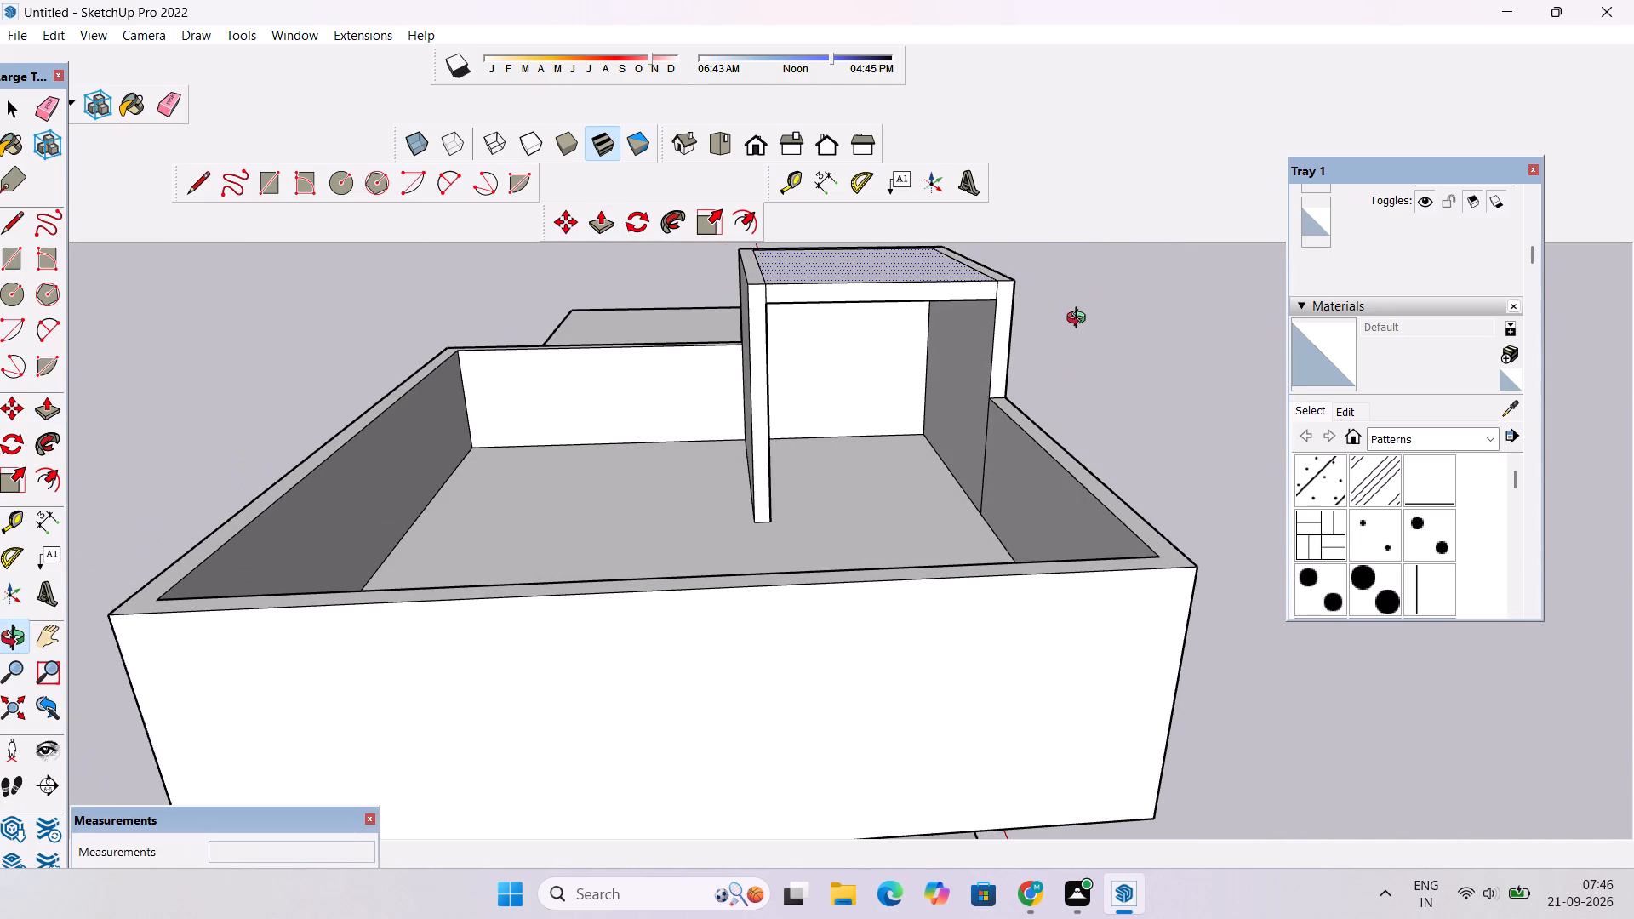
left_click_drag(1080, 335, 1089, 368)
left_click_drag(1013, 348, 928, 362, "shift")
scroll(924, 347, "up", 3, "shift")
left_click_drag(919, 346, 870, 447, "shift")
scroll(834, 416, "up", 5, "shift")
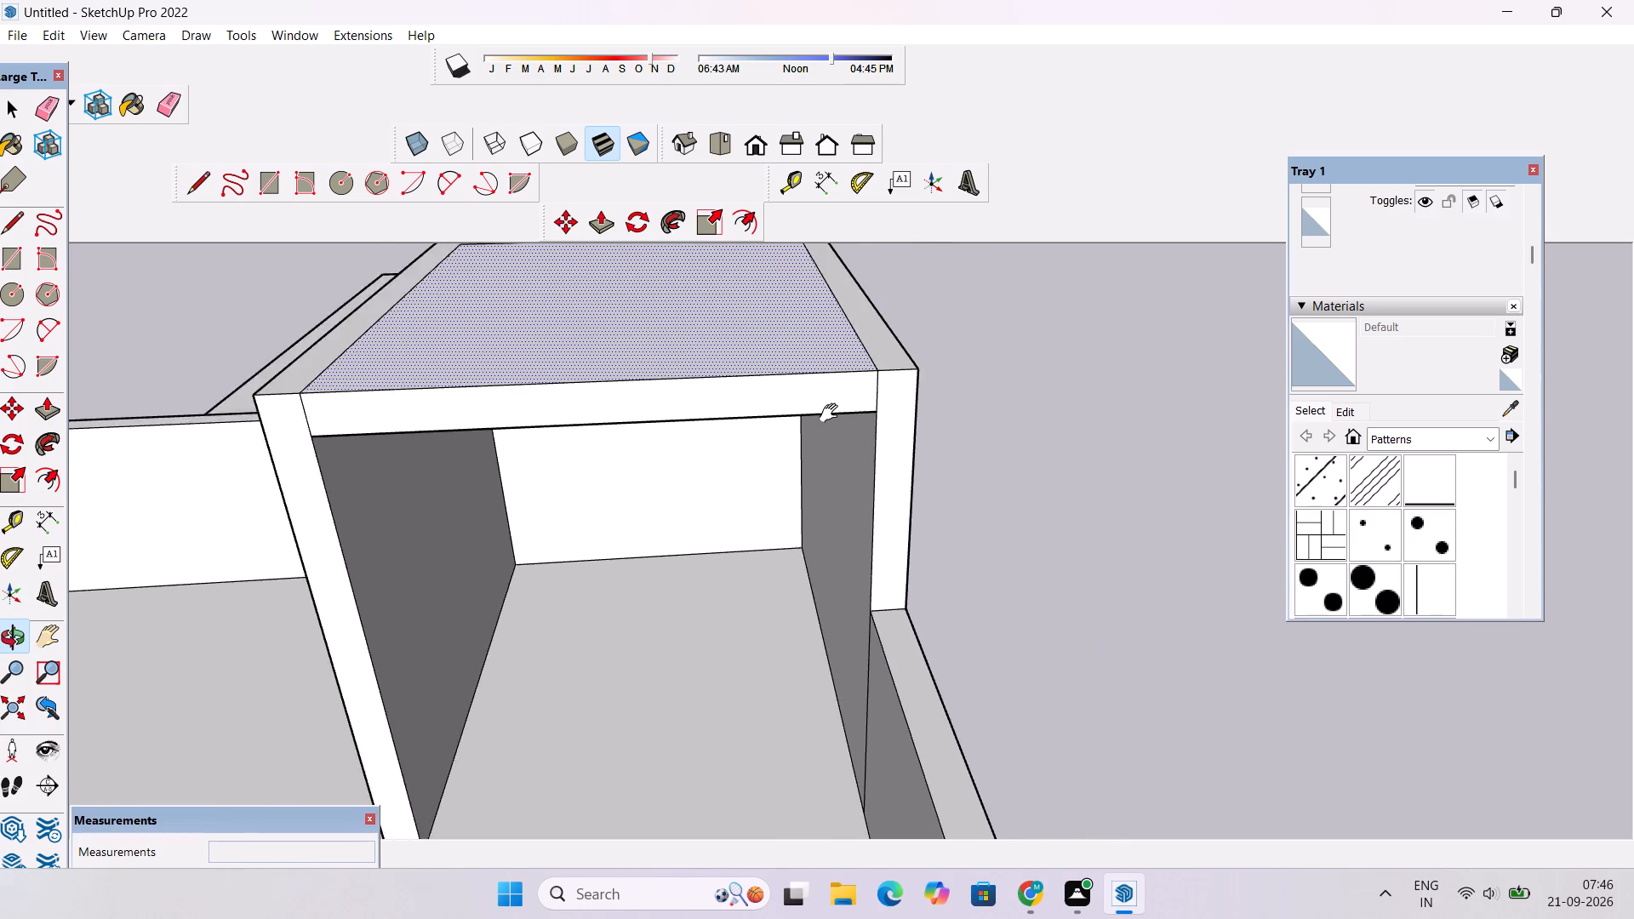
scroll(832, 414, "up", 2, "shift")
key("l")
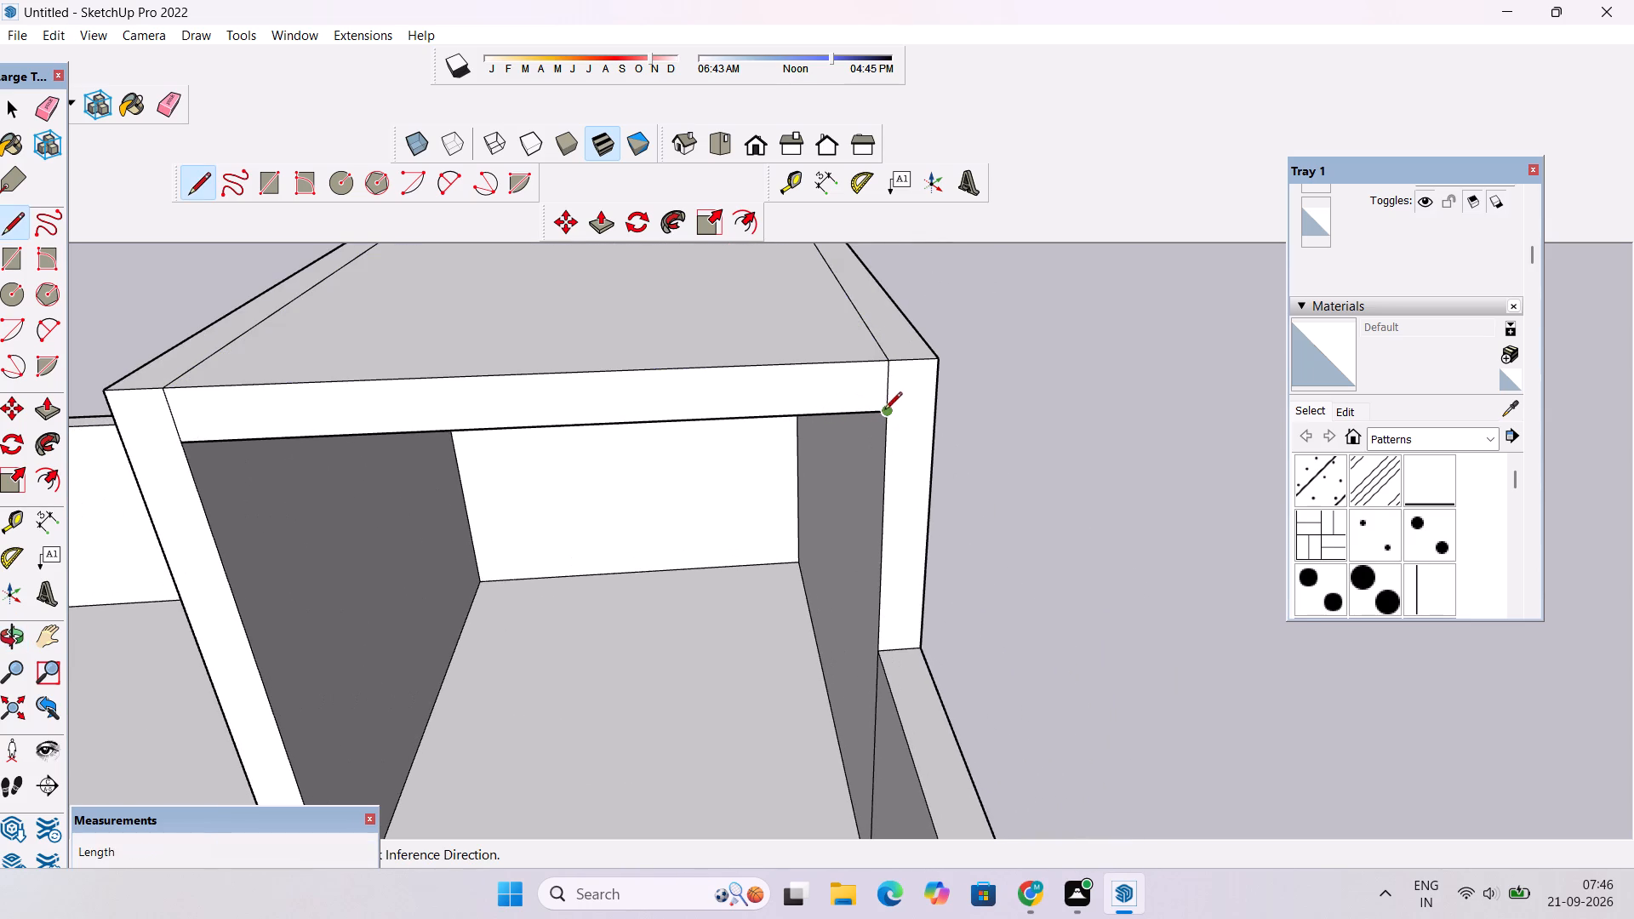
left_click(885, 413)
left_click(935, 410)
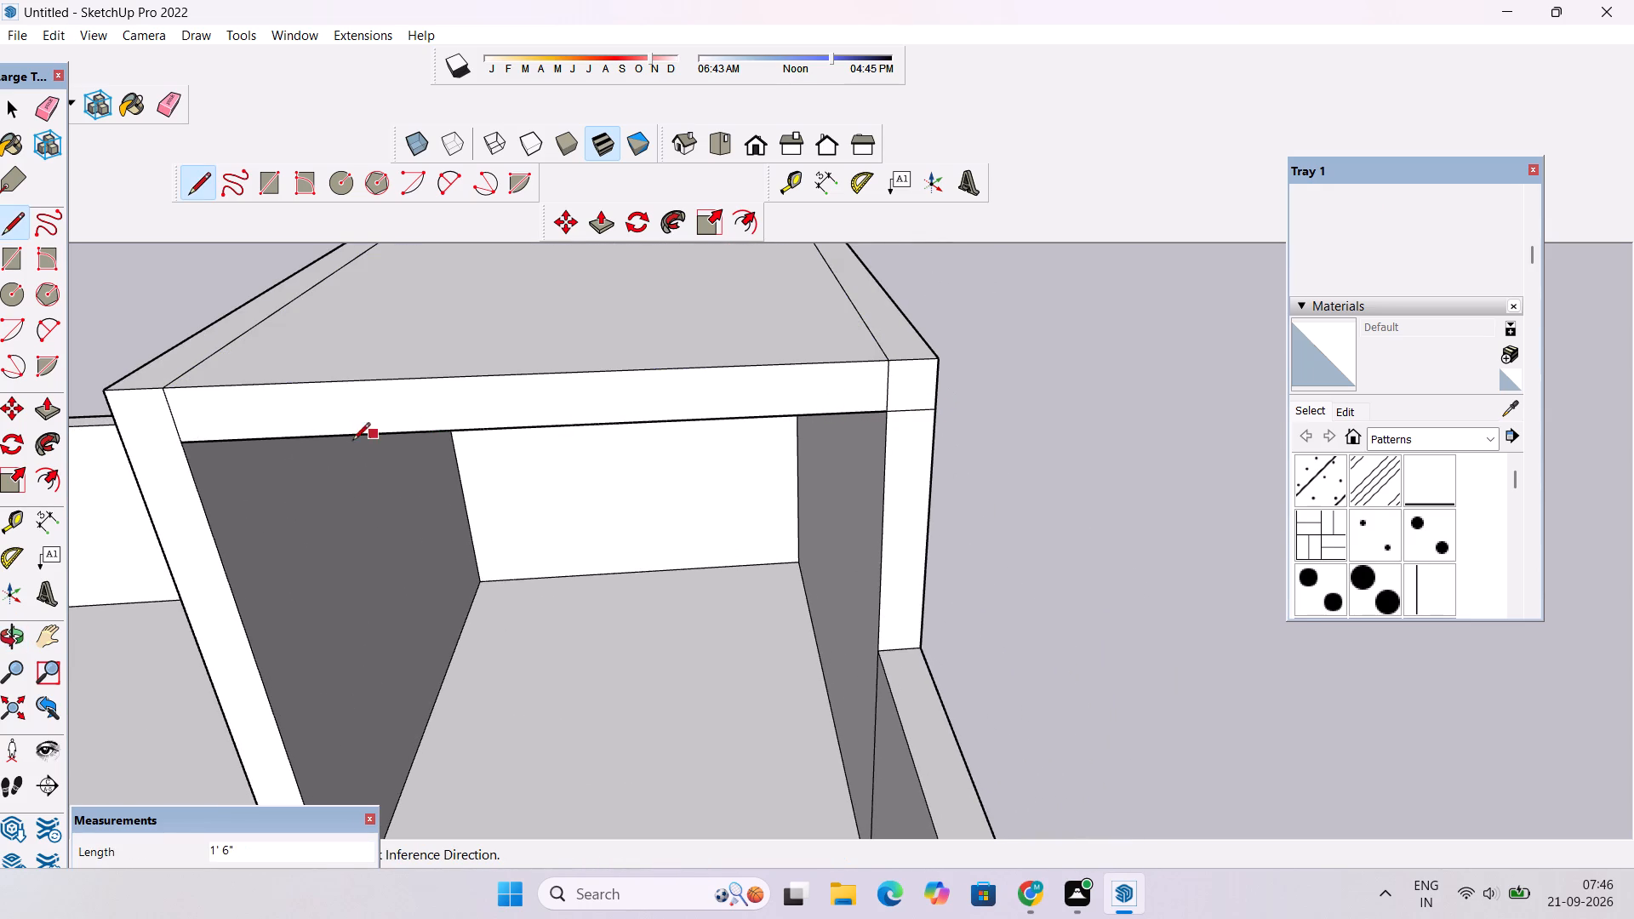
left_click(177, 442)
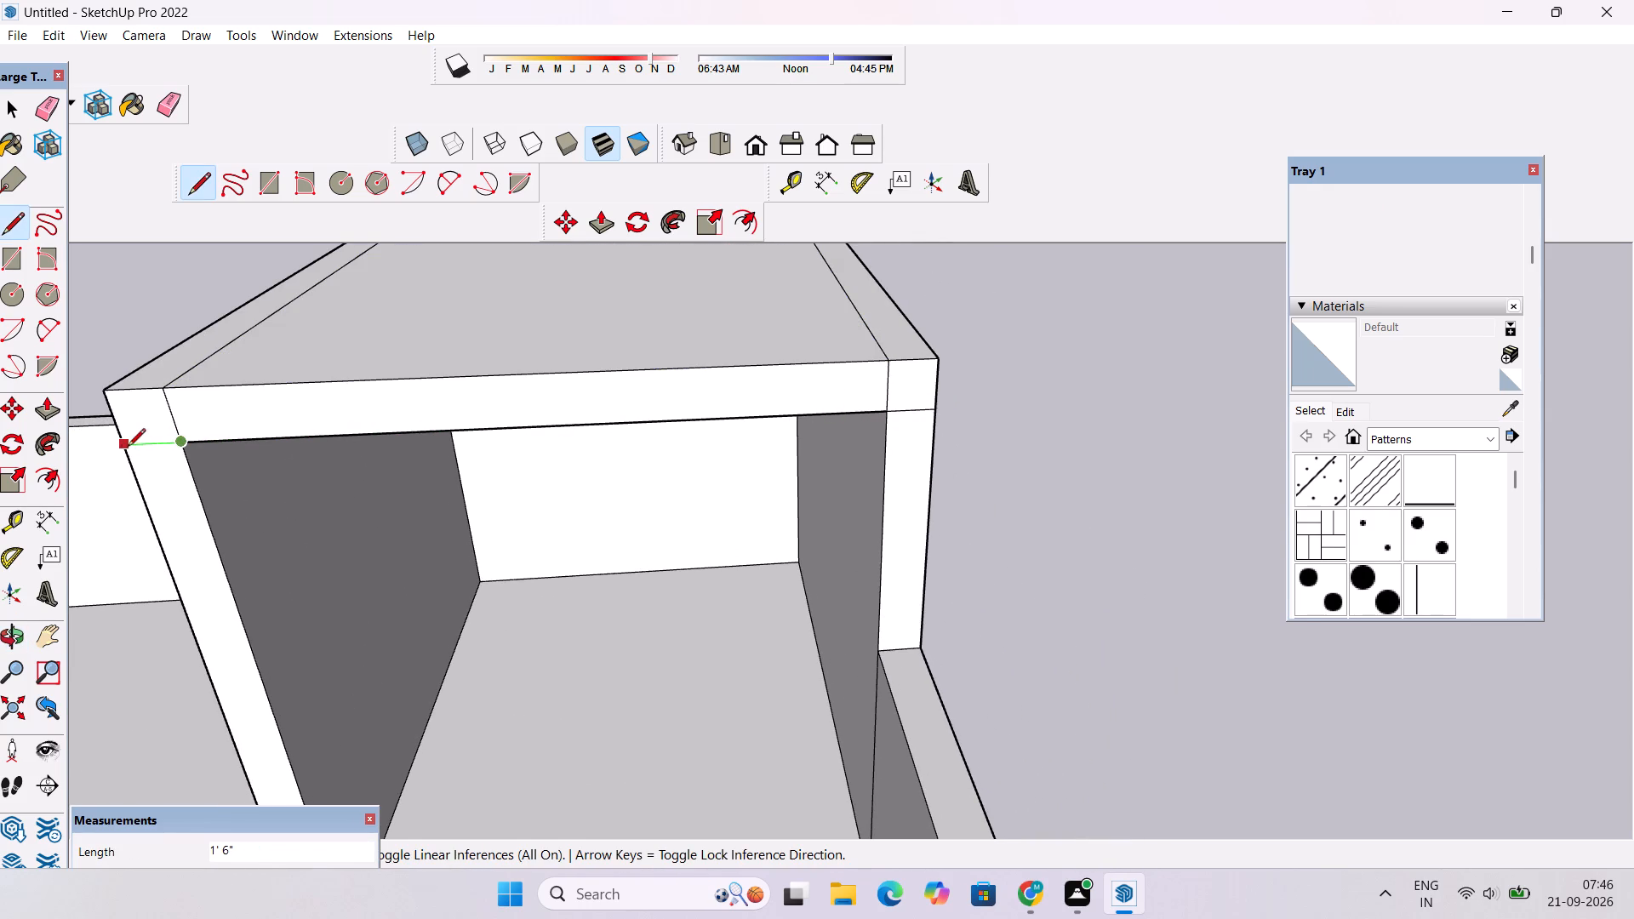
left_click(119, 448)
key("space")
Erase the three inner rim edges on top of the tower so the roof becomes one face.
key("o")
left_click_drag(603, 352, 603, 391)
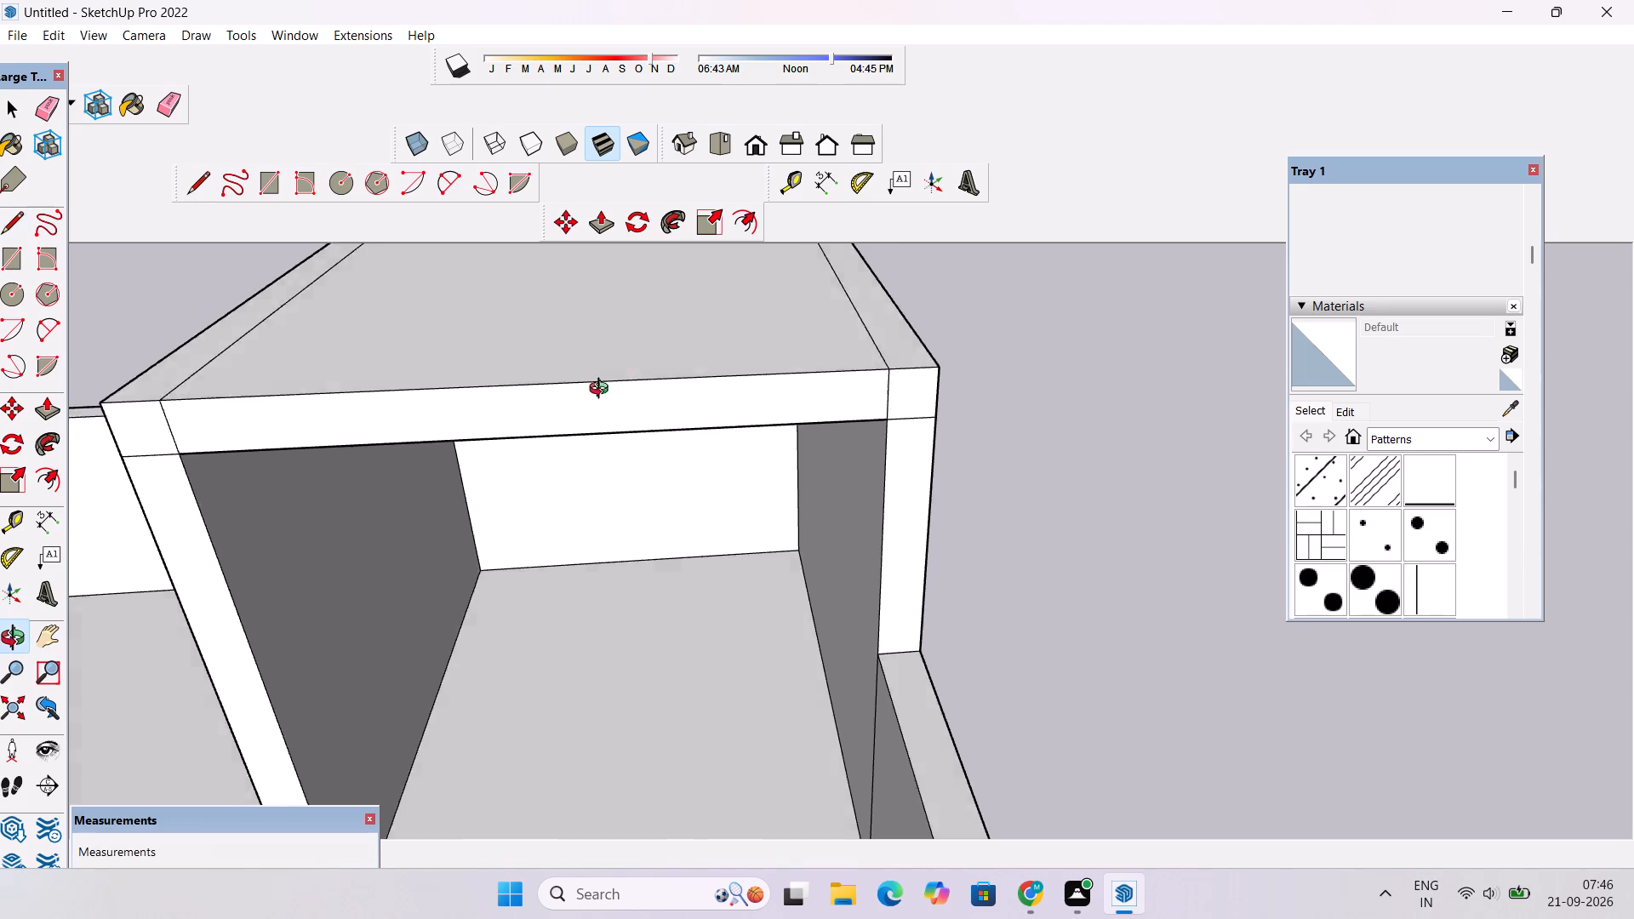
left_click_drag(603, 391, 604, 496)
scroll(606, 470, "down", 7)
left_click_drag(449, 473, 656, 505, "shift")
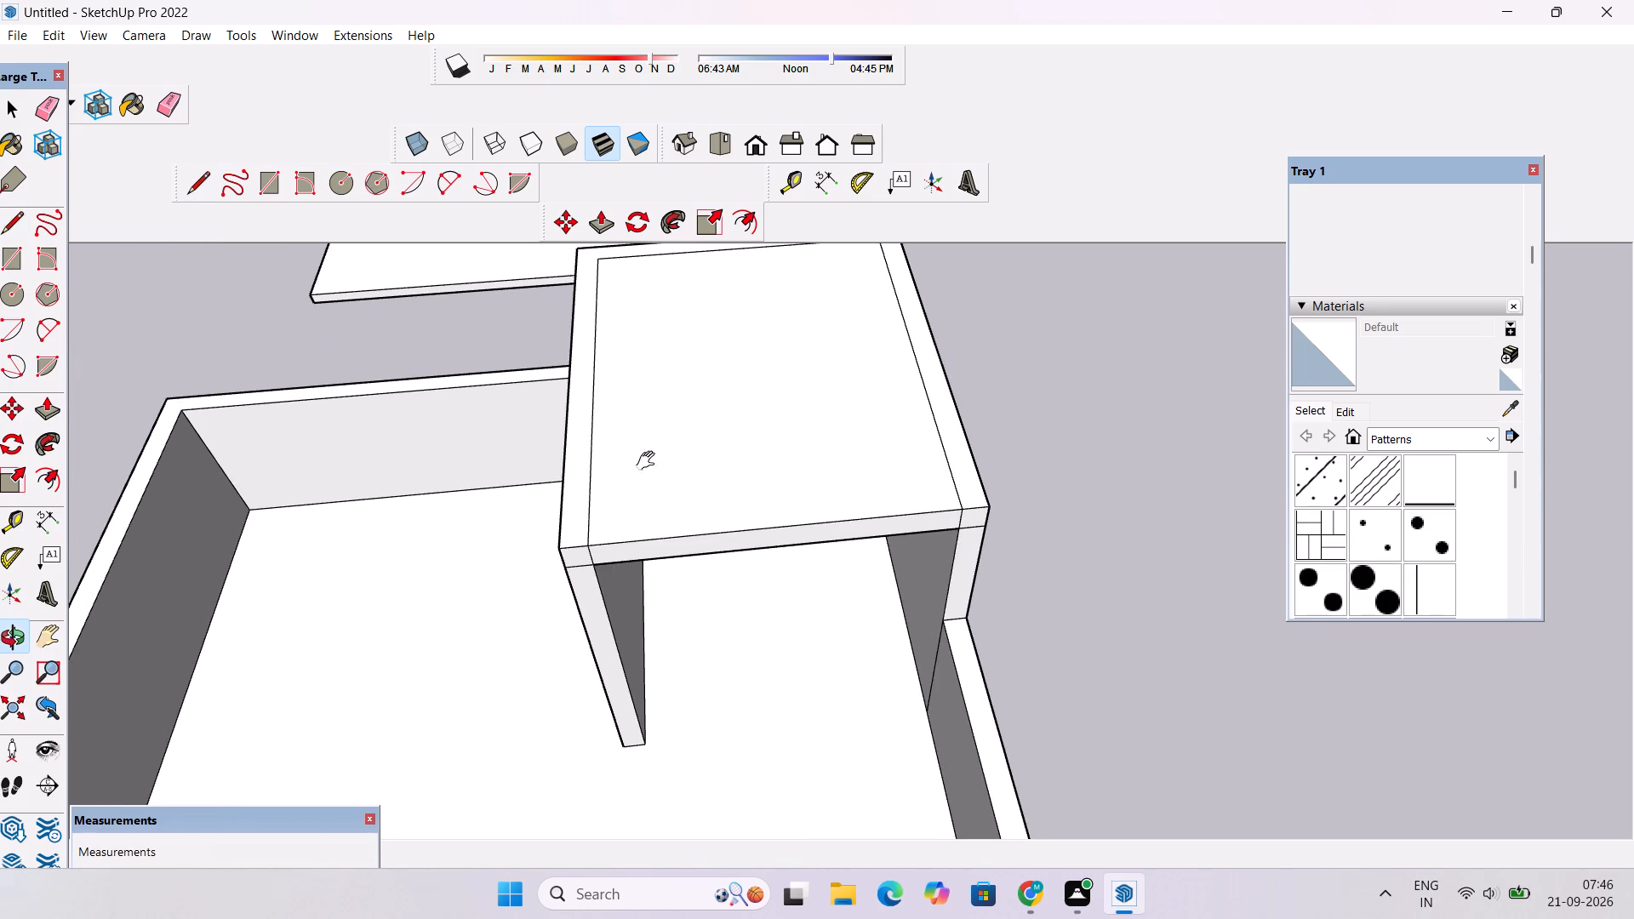
left_click_drag(649, 461, 657, 481, "shift")
key("e")
left_click_drag(605, 387, 595, 423)
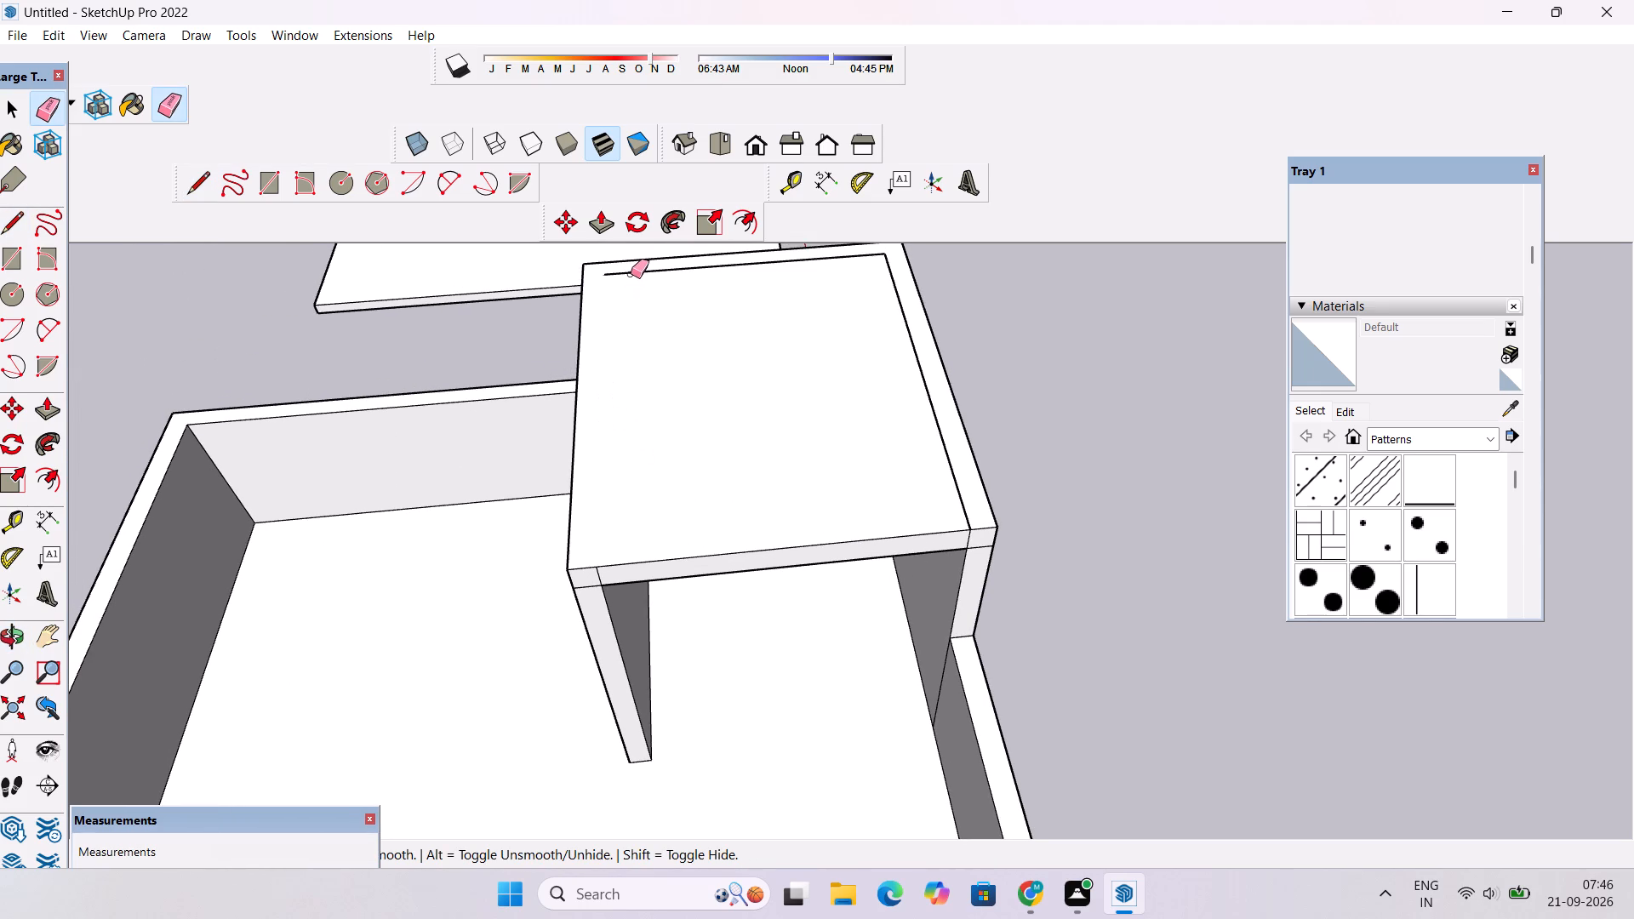
left_click(631, 274)
left_click_drag(898, 281, 894, 299)
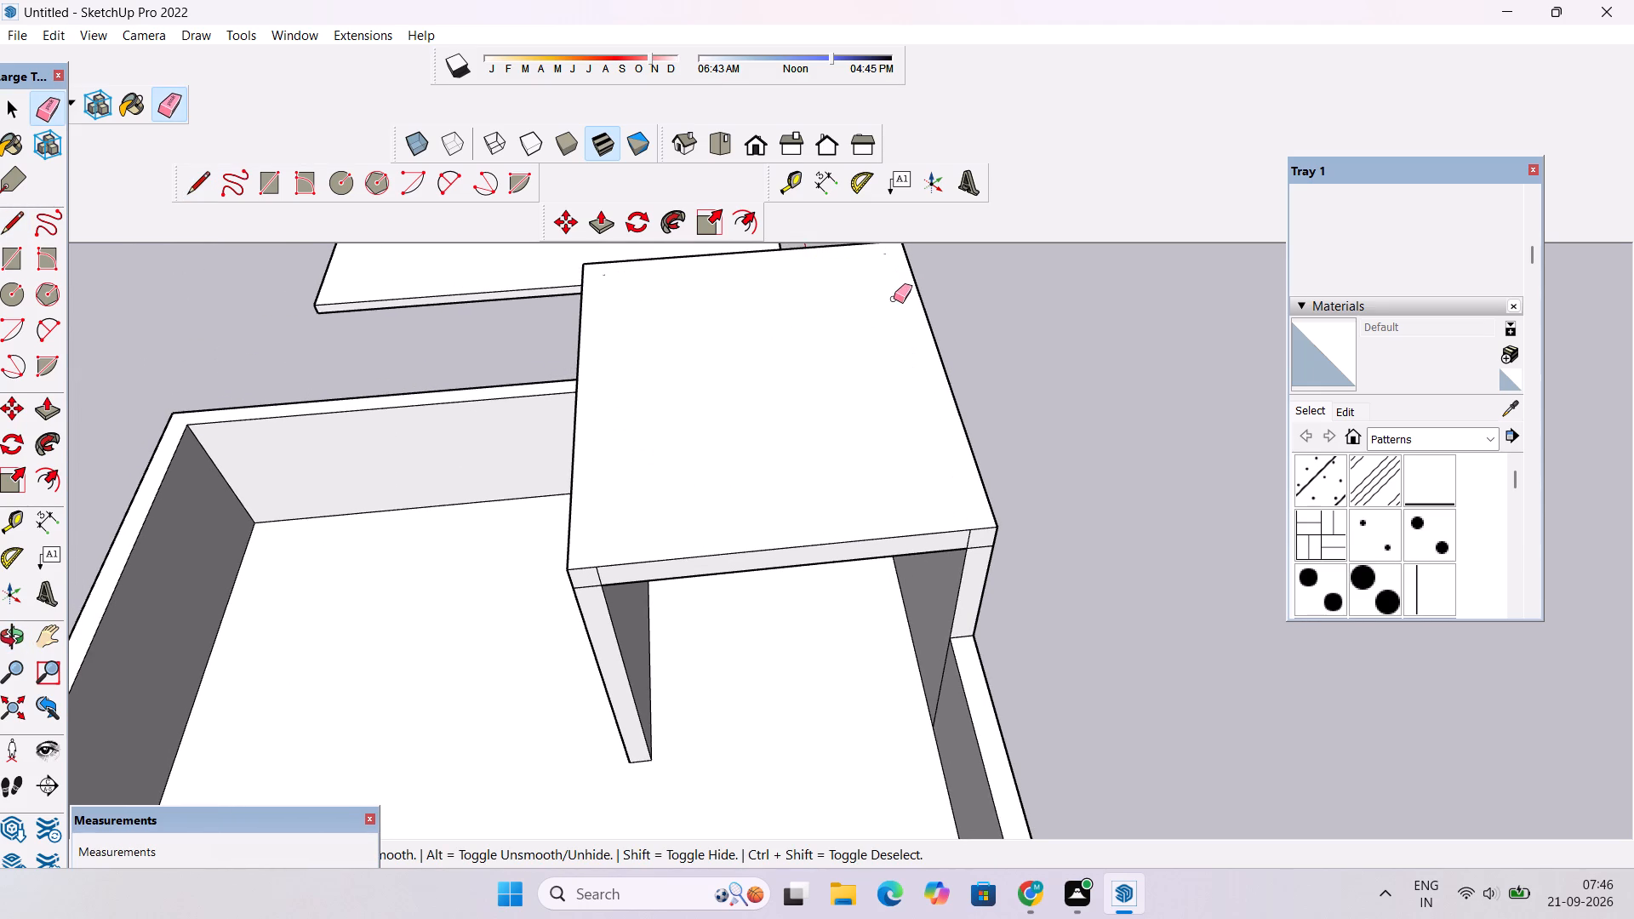
Erase the two short vertical edges at the ends of the roof slab's edge on the tower's open side.
key("o")
scroll(900, 399, "down", 5)
left_click_drag(808, 620, 775, 274)
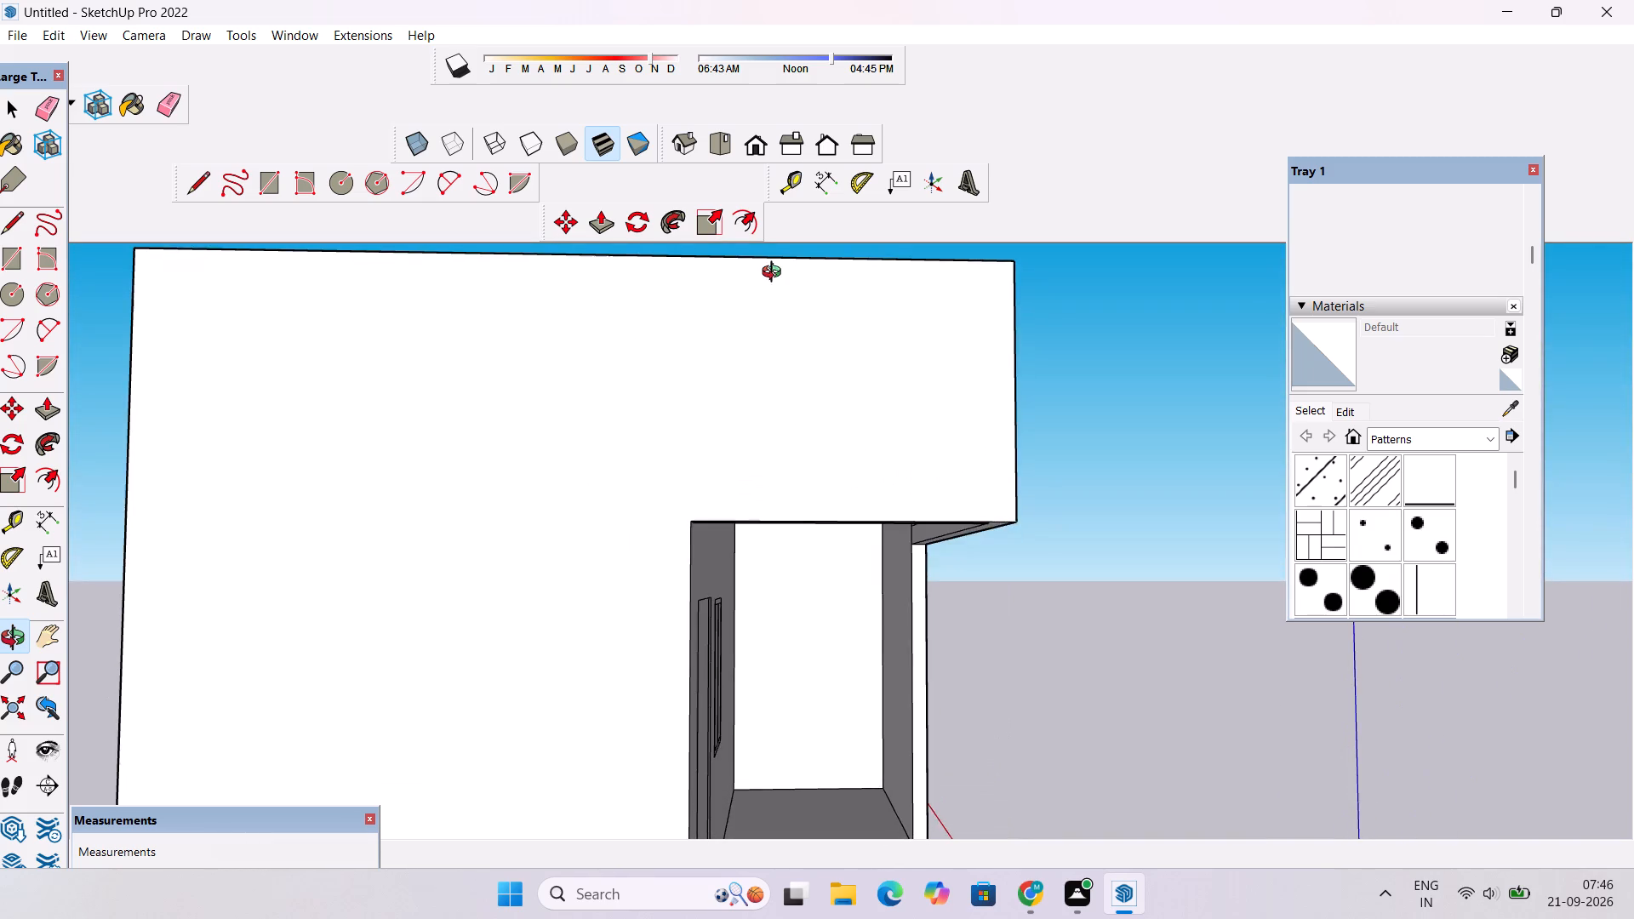
left_click_drag(775, 274, 783, 384)
left_click_drag(761, 305, 765, 642, "shift")
scroll(765, 640, "up", 4, "shift")
left_click_drag(784, 712, 785, 595)
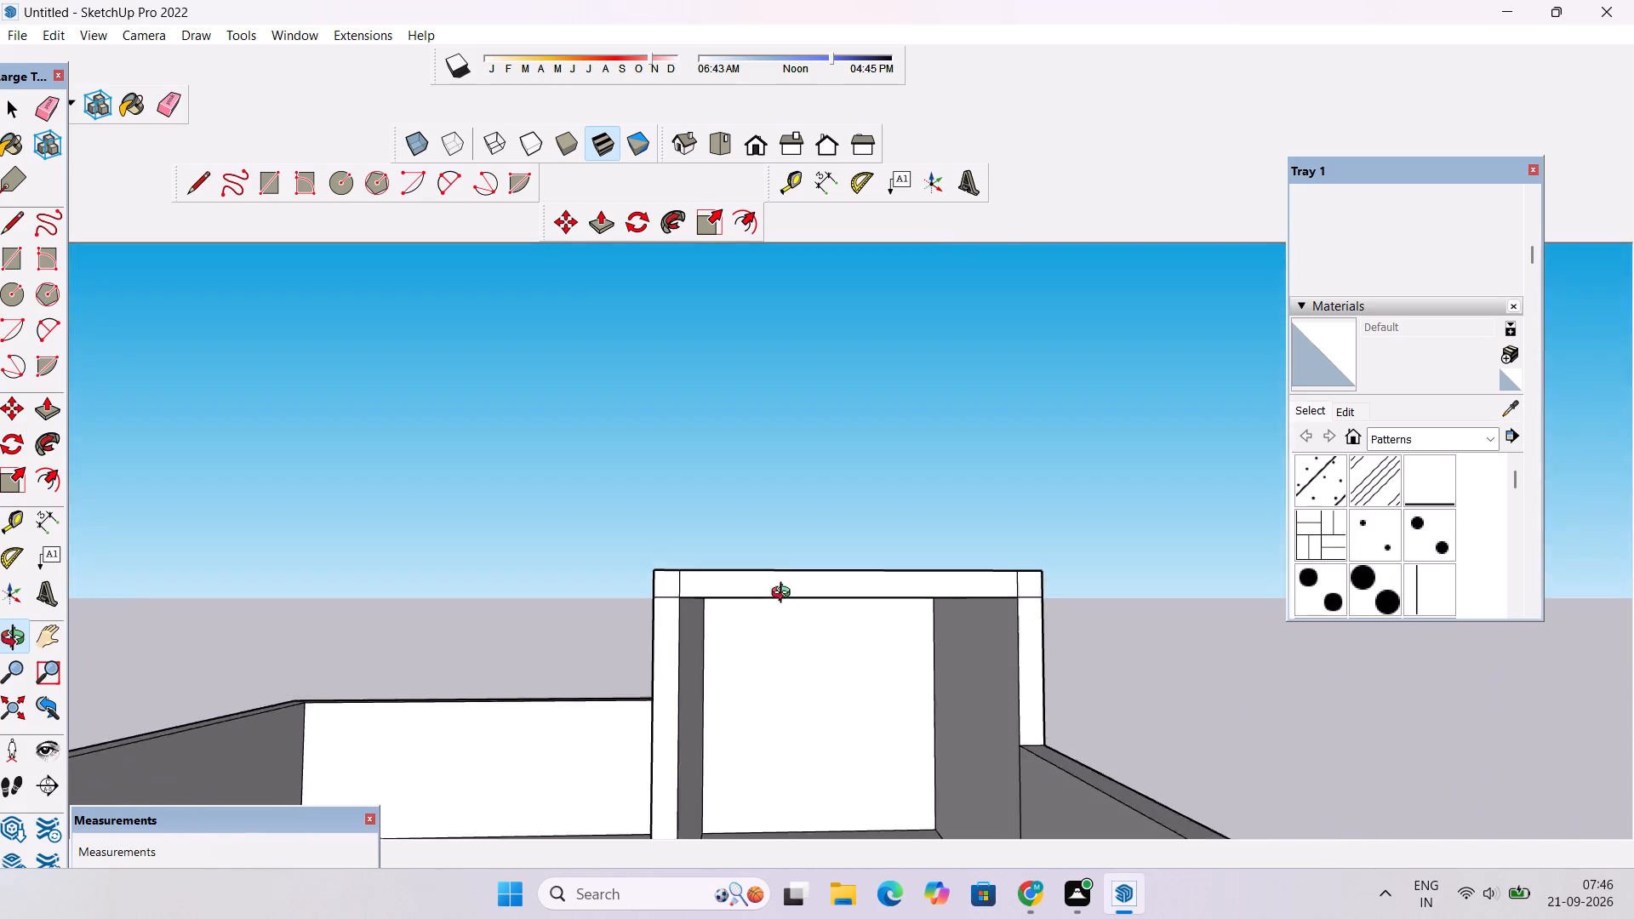
left_click_drag(785, 595, 574, 654)
scroll(762, 490, "down", 6)
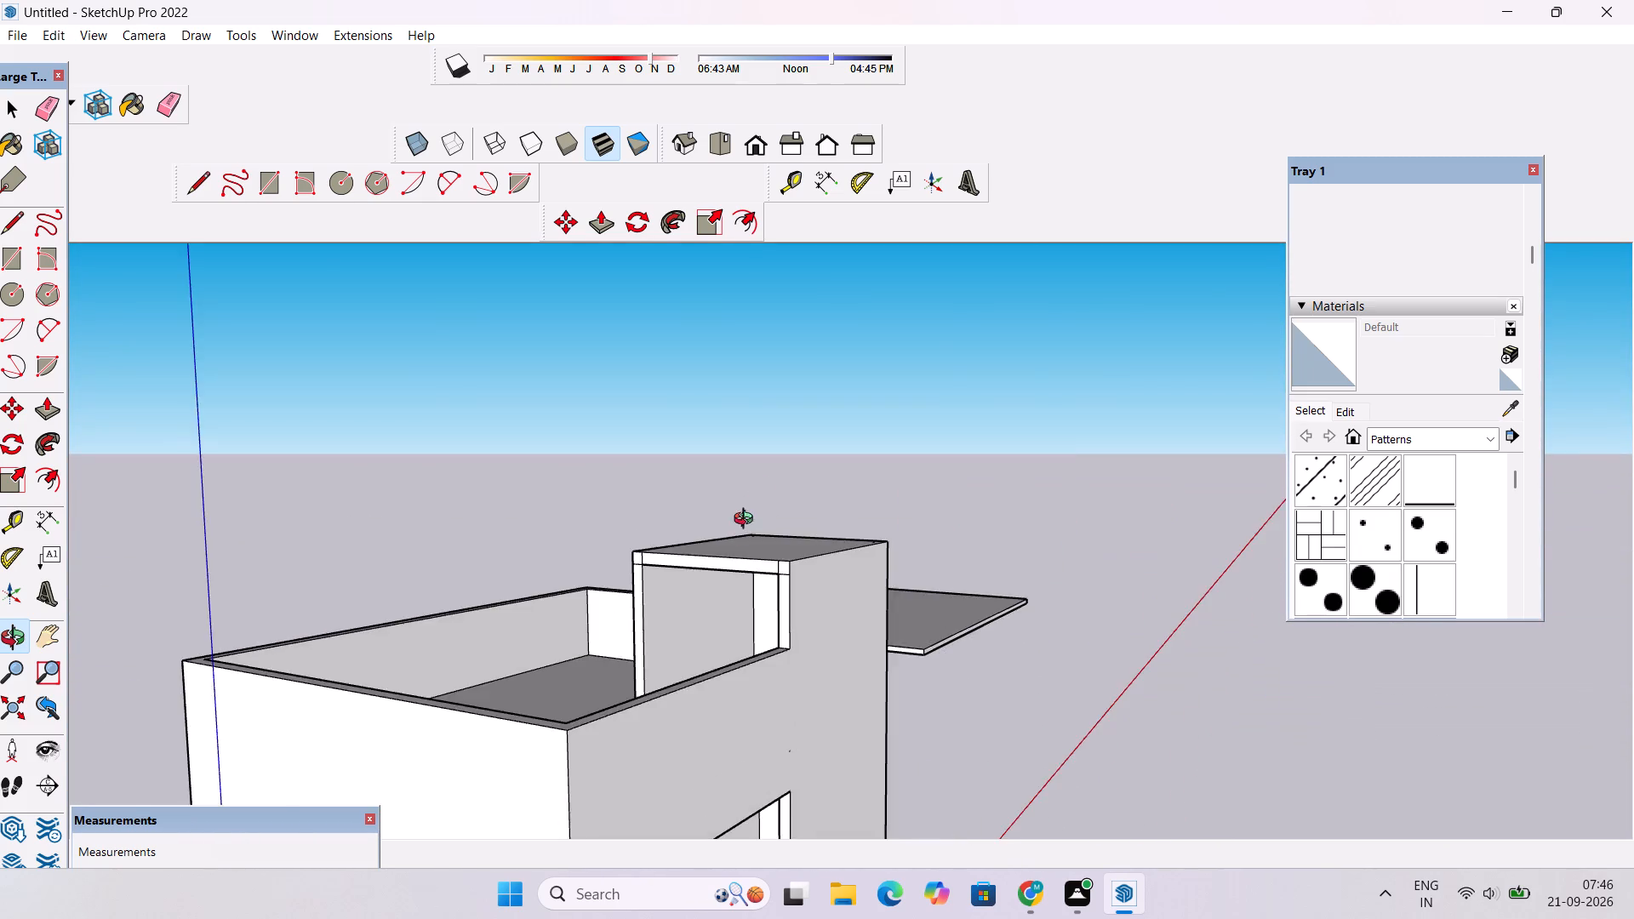
left_click_drag(745, 552, 816, 706)
scroll(589, 592, "up", 9)
scroll(734, 581, "up", 8)
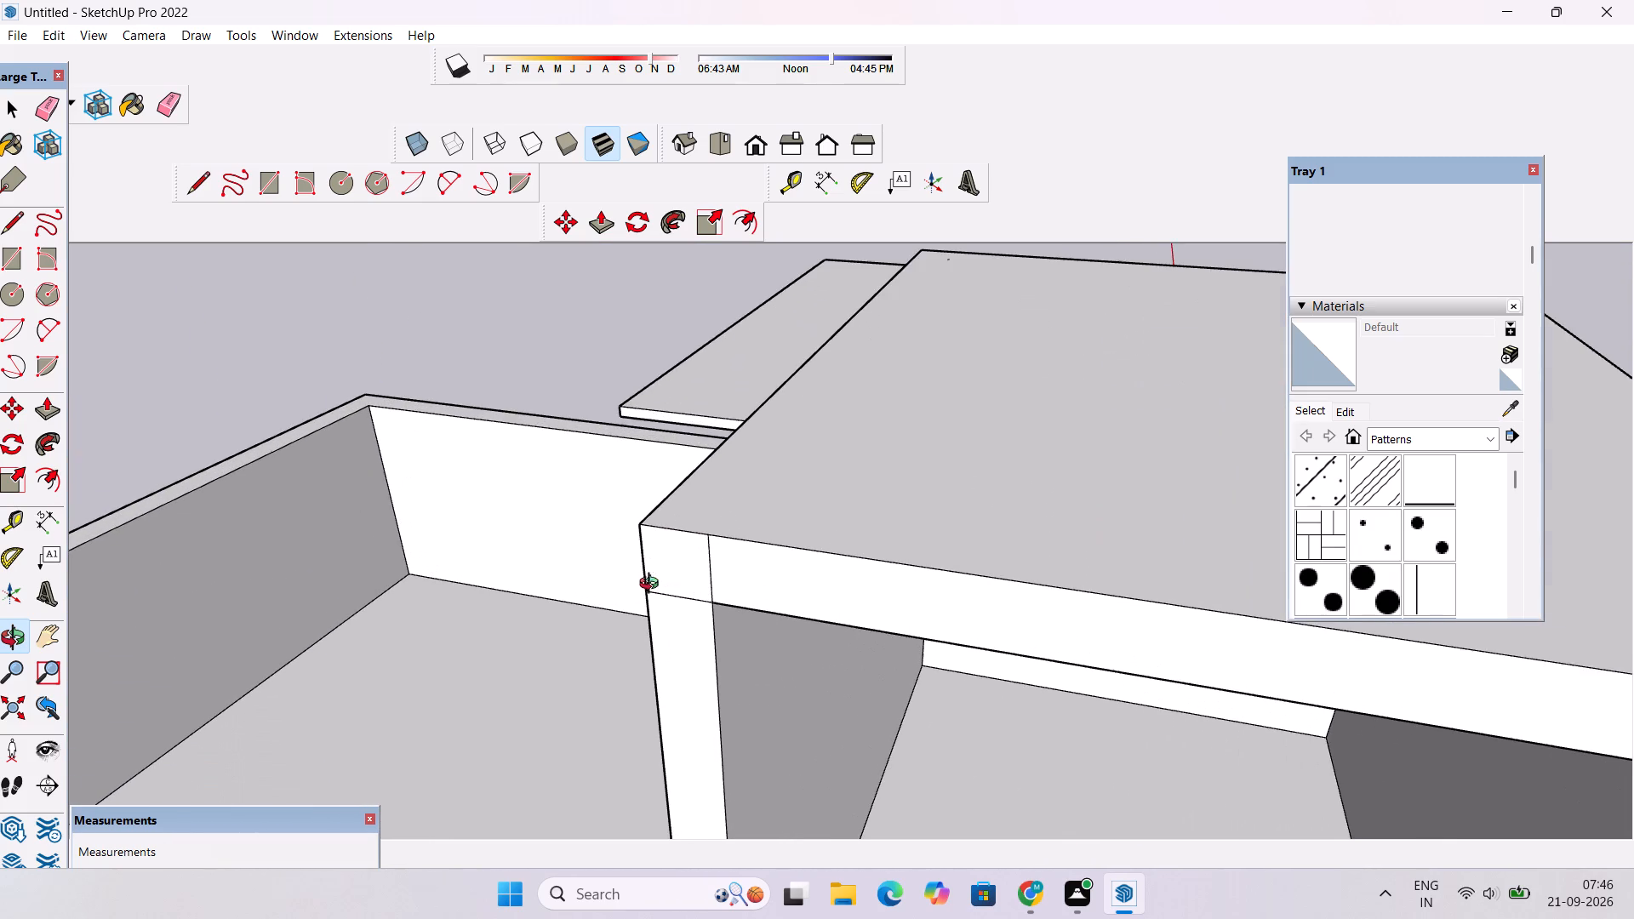
left_click_drag(738, 574, 670, 574, "shift")
scroll(626, 575, "up", 3)
key("e")
scroll(608, 575, "up", 3)
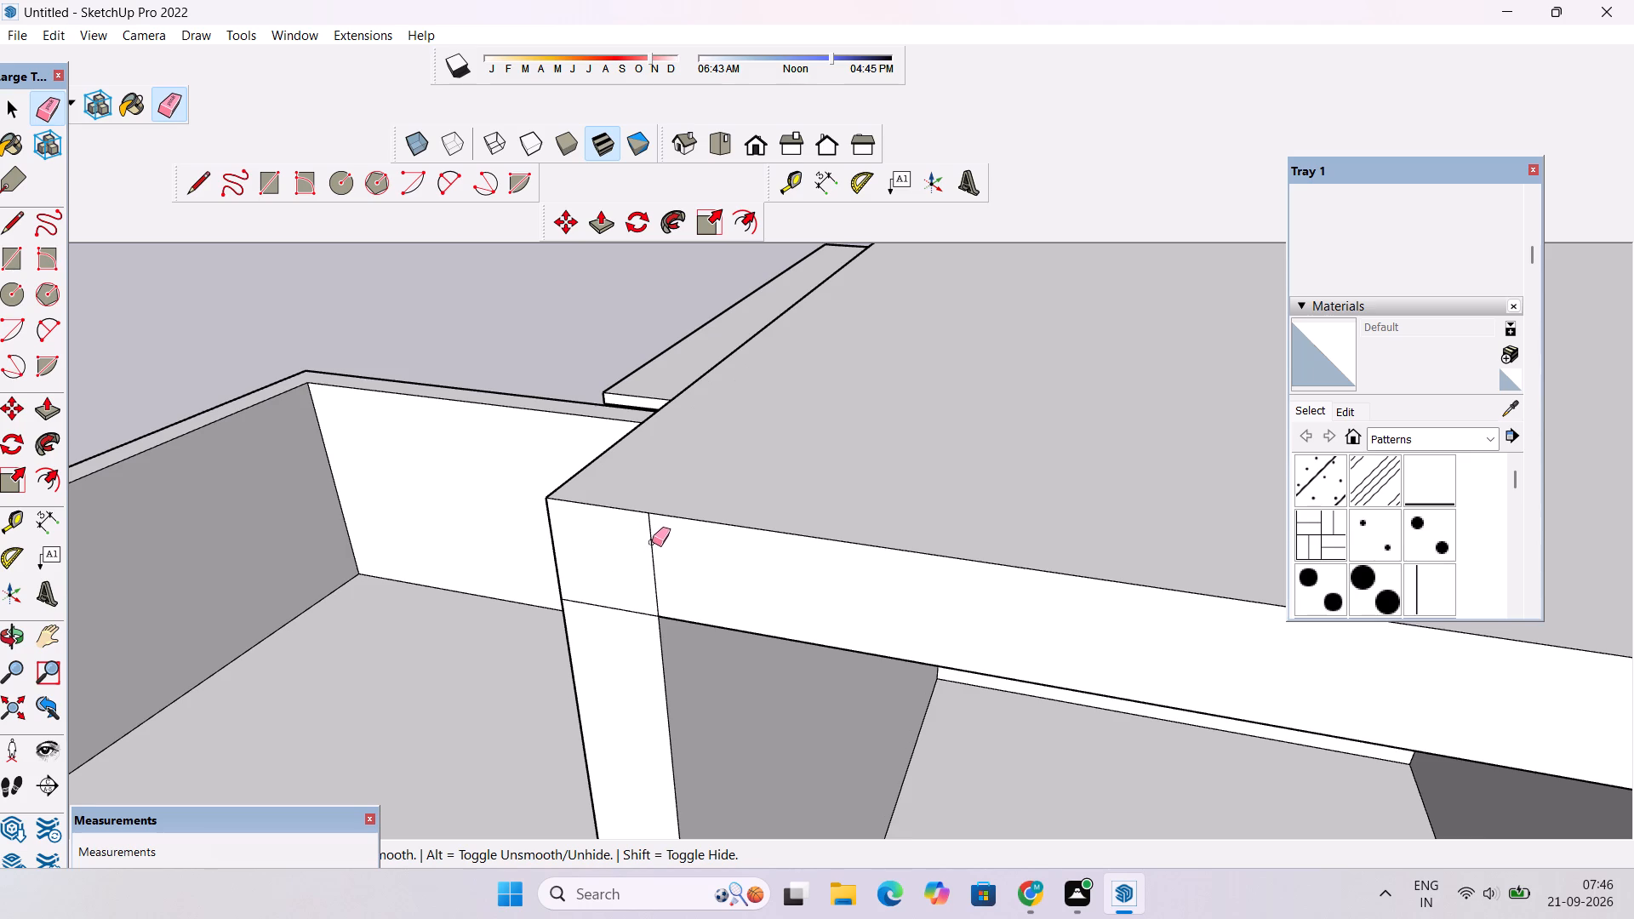
left_click_drag(661, 531, 655, 553)
scroll(445, 540, "down", 9)
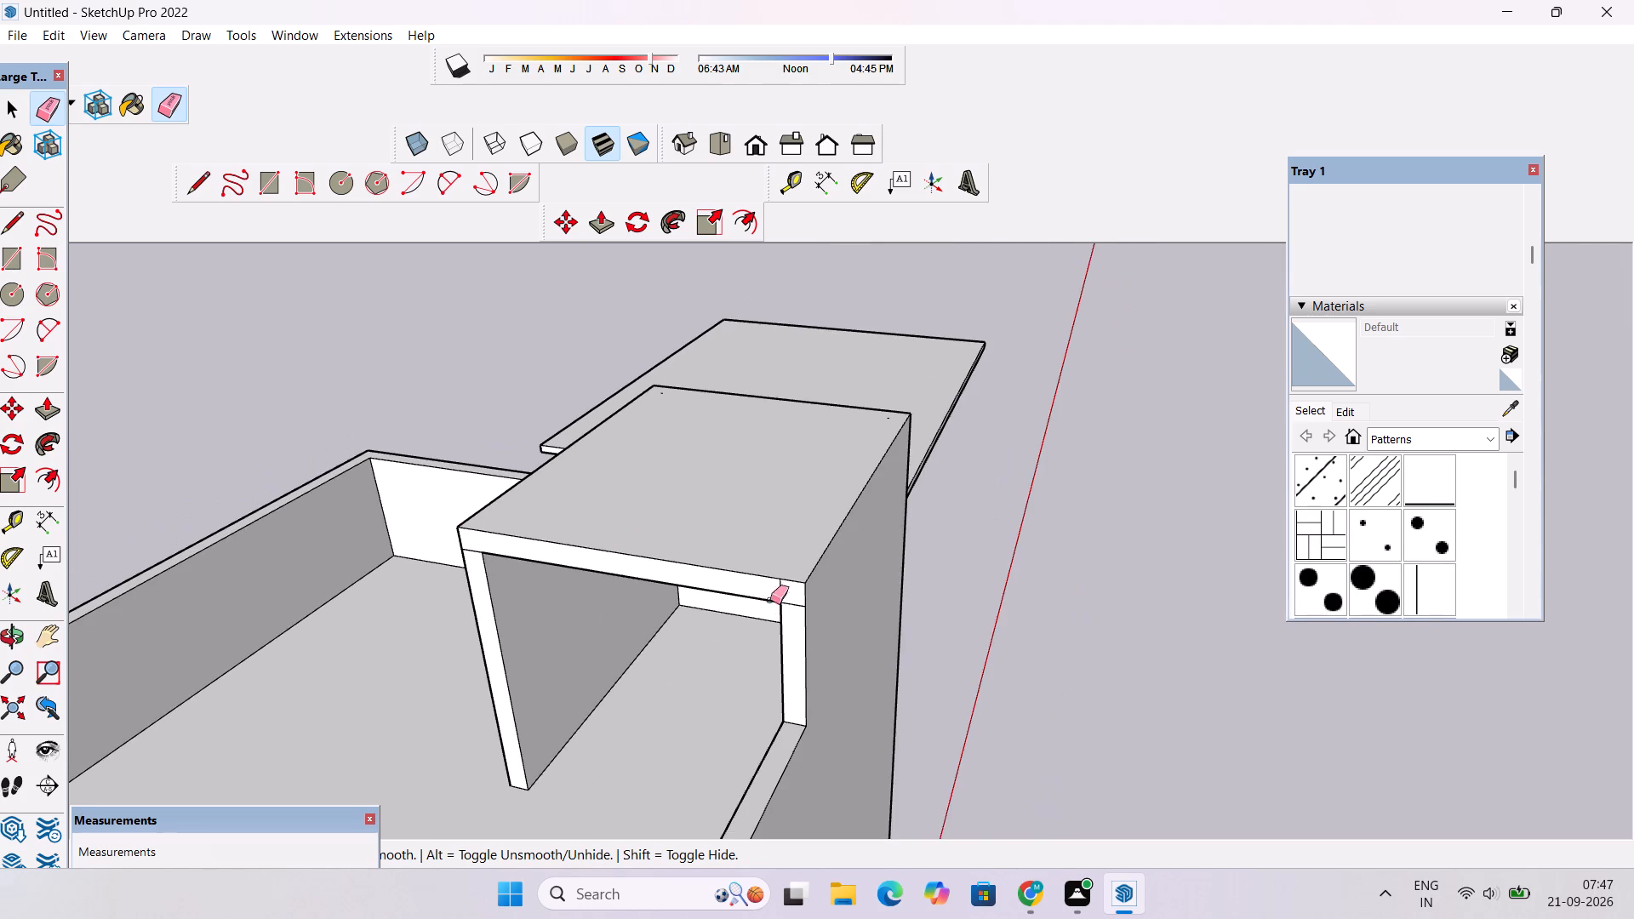
scroll(750, 590, "up", 14)
left_click_drag(667, 559, 676, 566)
Examine the tower's roof slab, open end and outer side face from several angles.
key("o")
scroll(797, 618, "down", 5)
left_click_drag(1051, 606, 946, 631)
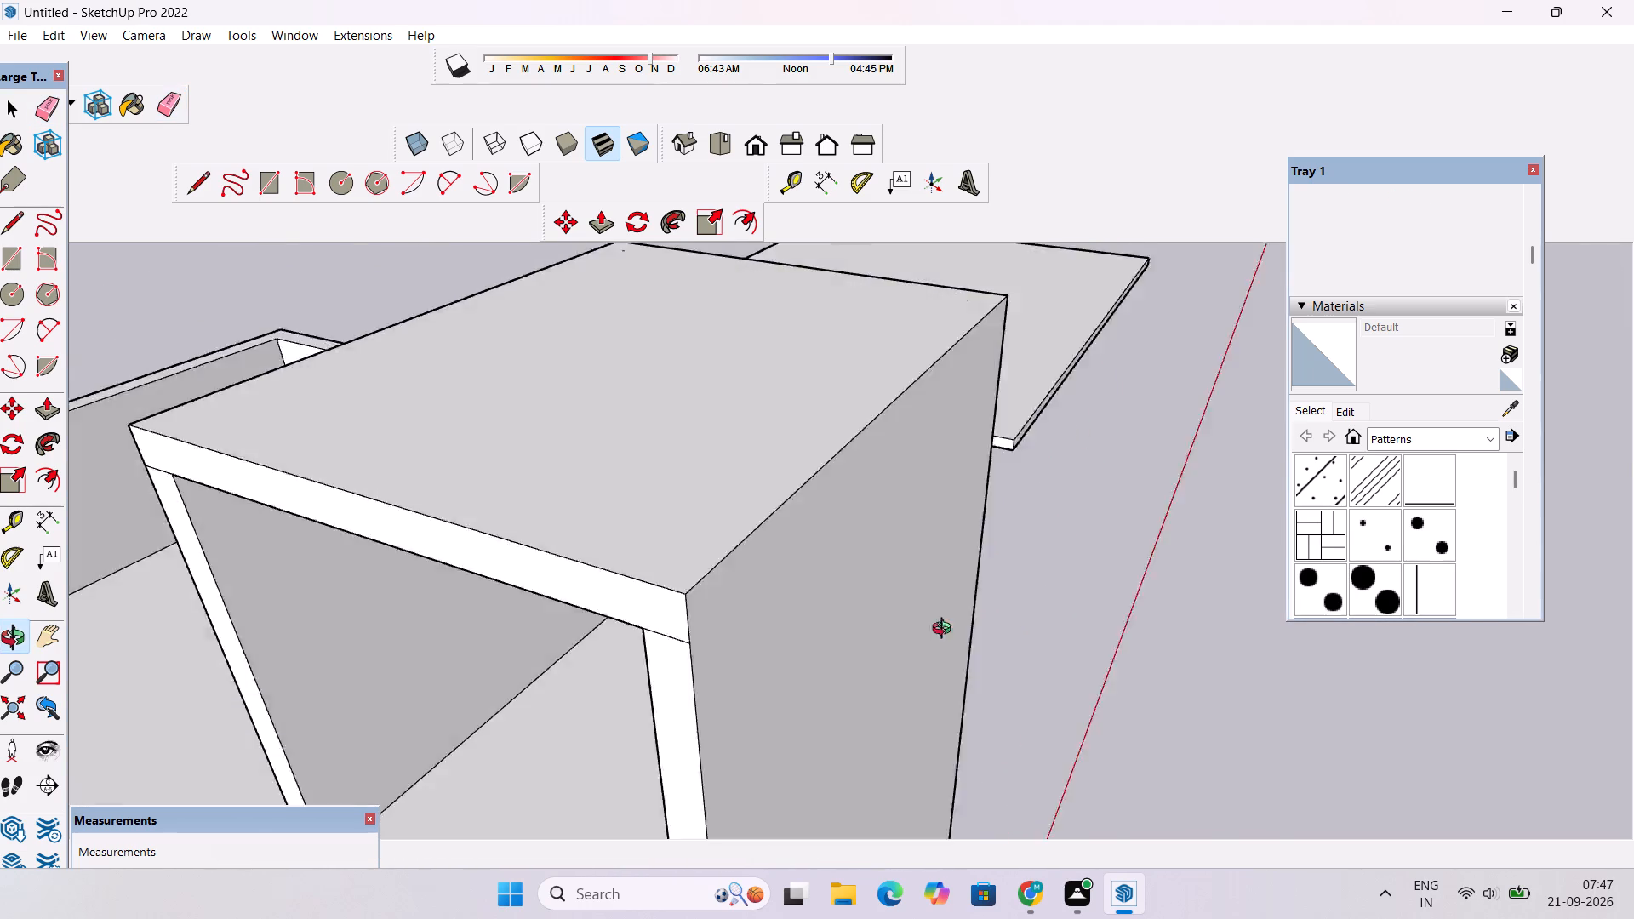
left_click_drag(946, 631, 848, 606)
left_click_drag(919, 608, 831, 638)
left_click_drag(649, 585, 794, 633, "shift")
left_click_drag(718, 641, 801, 639)
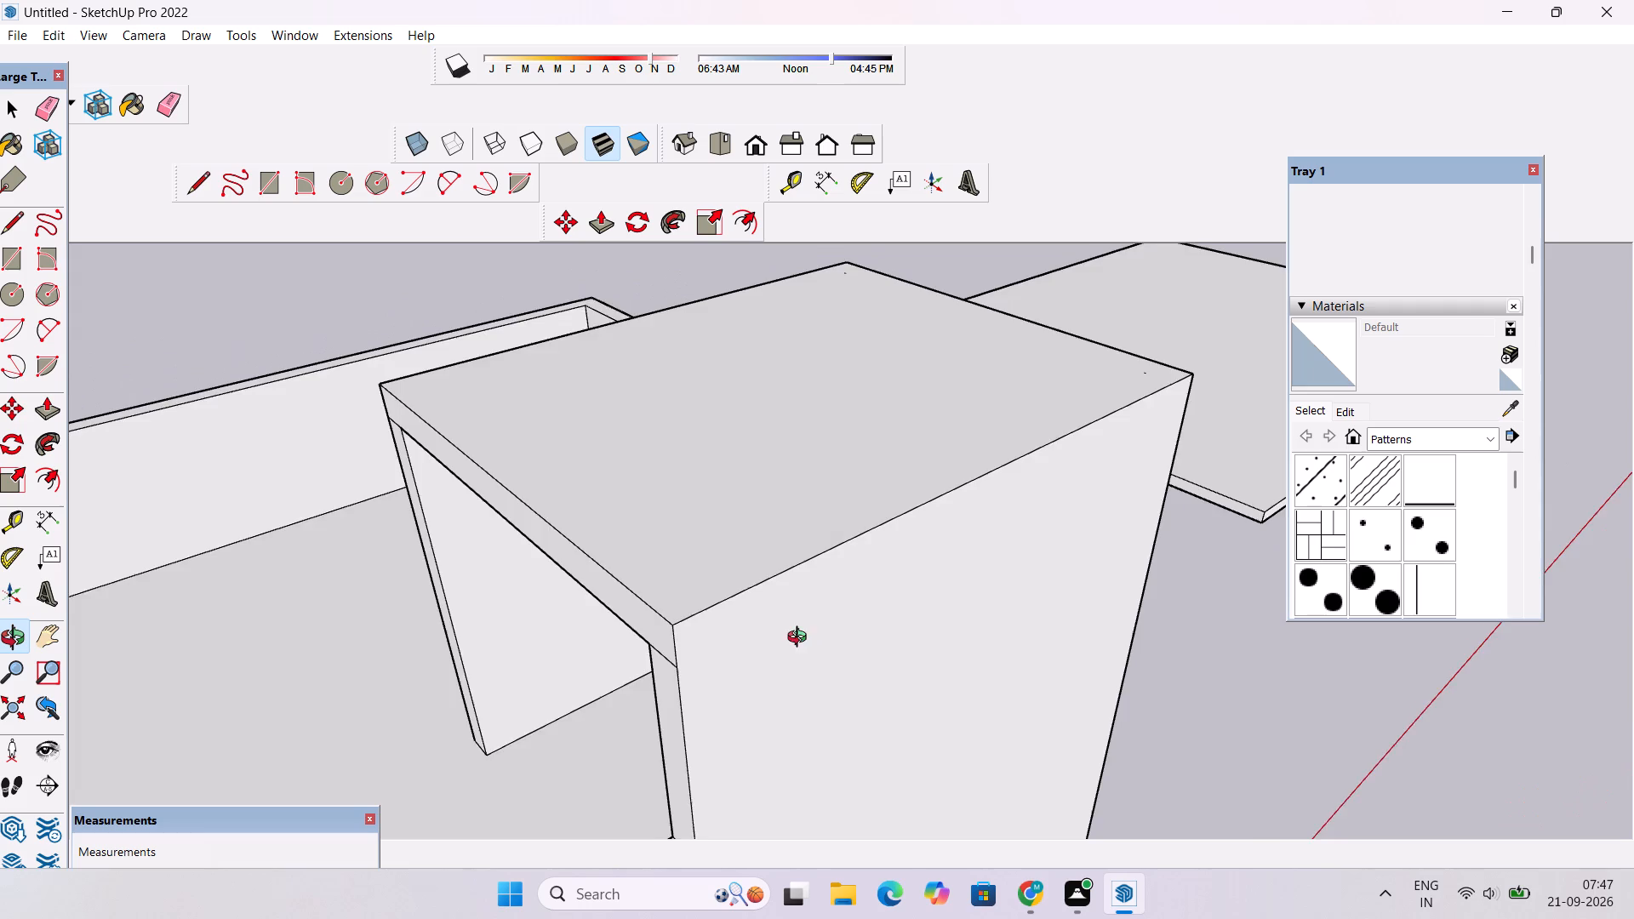
left_click_drag(801, 639, 852, 619)
scroll(893, 587, "up", 1)
left_click_drag(928, 575, 891, 574, "shift")
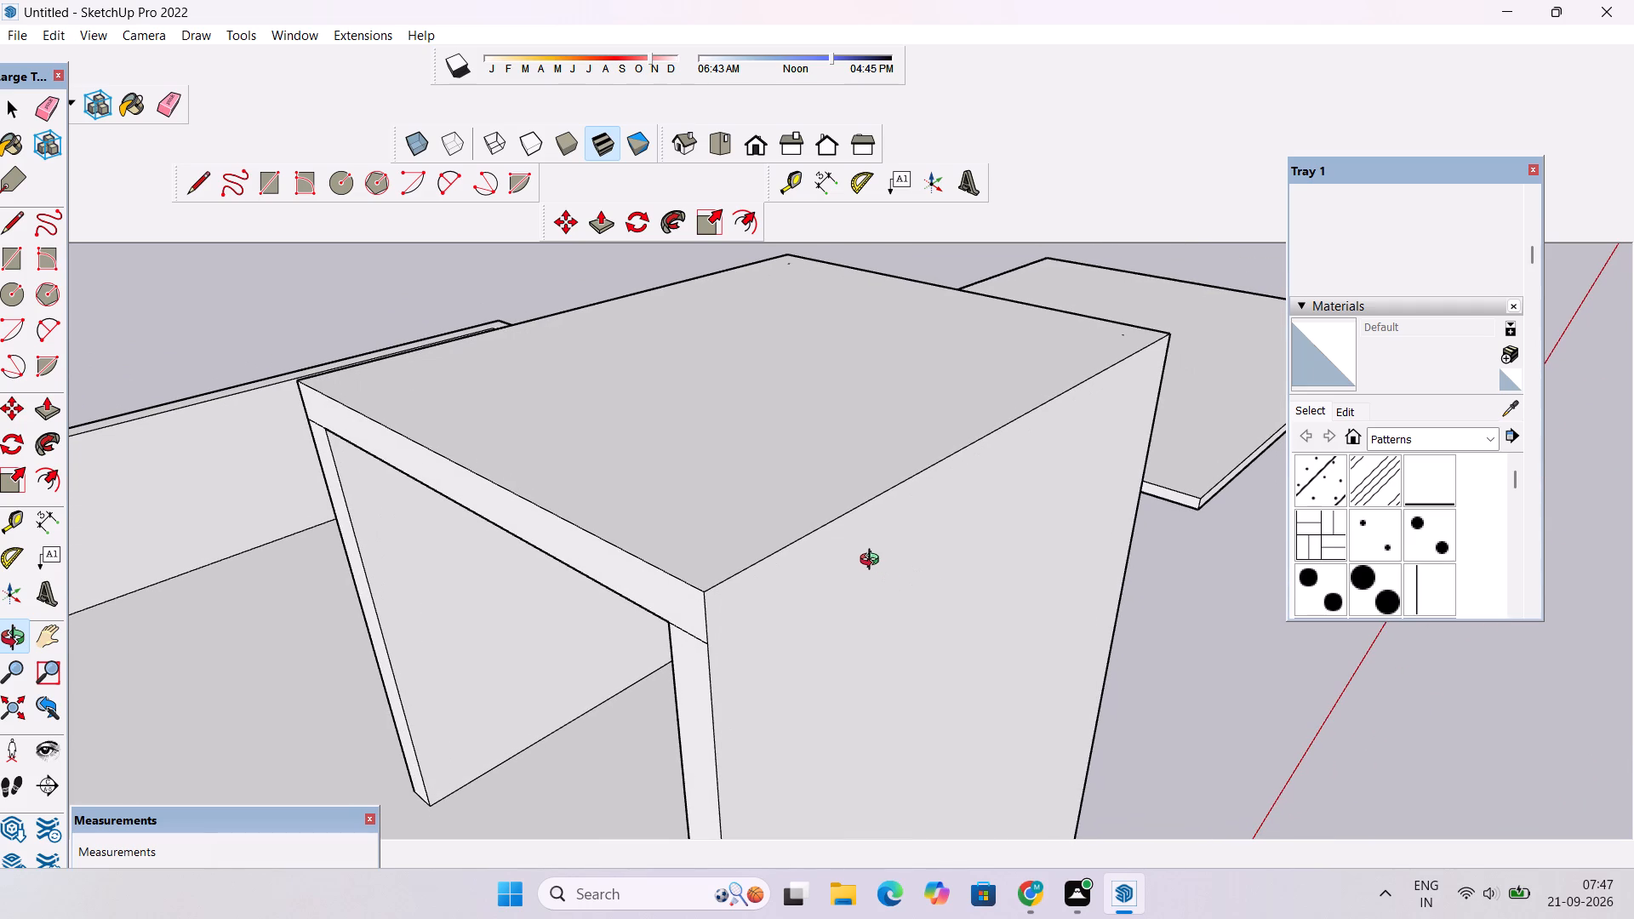
Draw a line across the tower's outer side face, level with the roof slab's underside, from one vertical edge to the other.
scroll(869, 562, "down", 3)
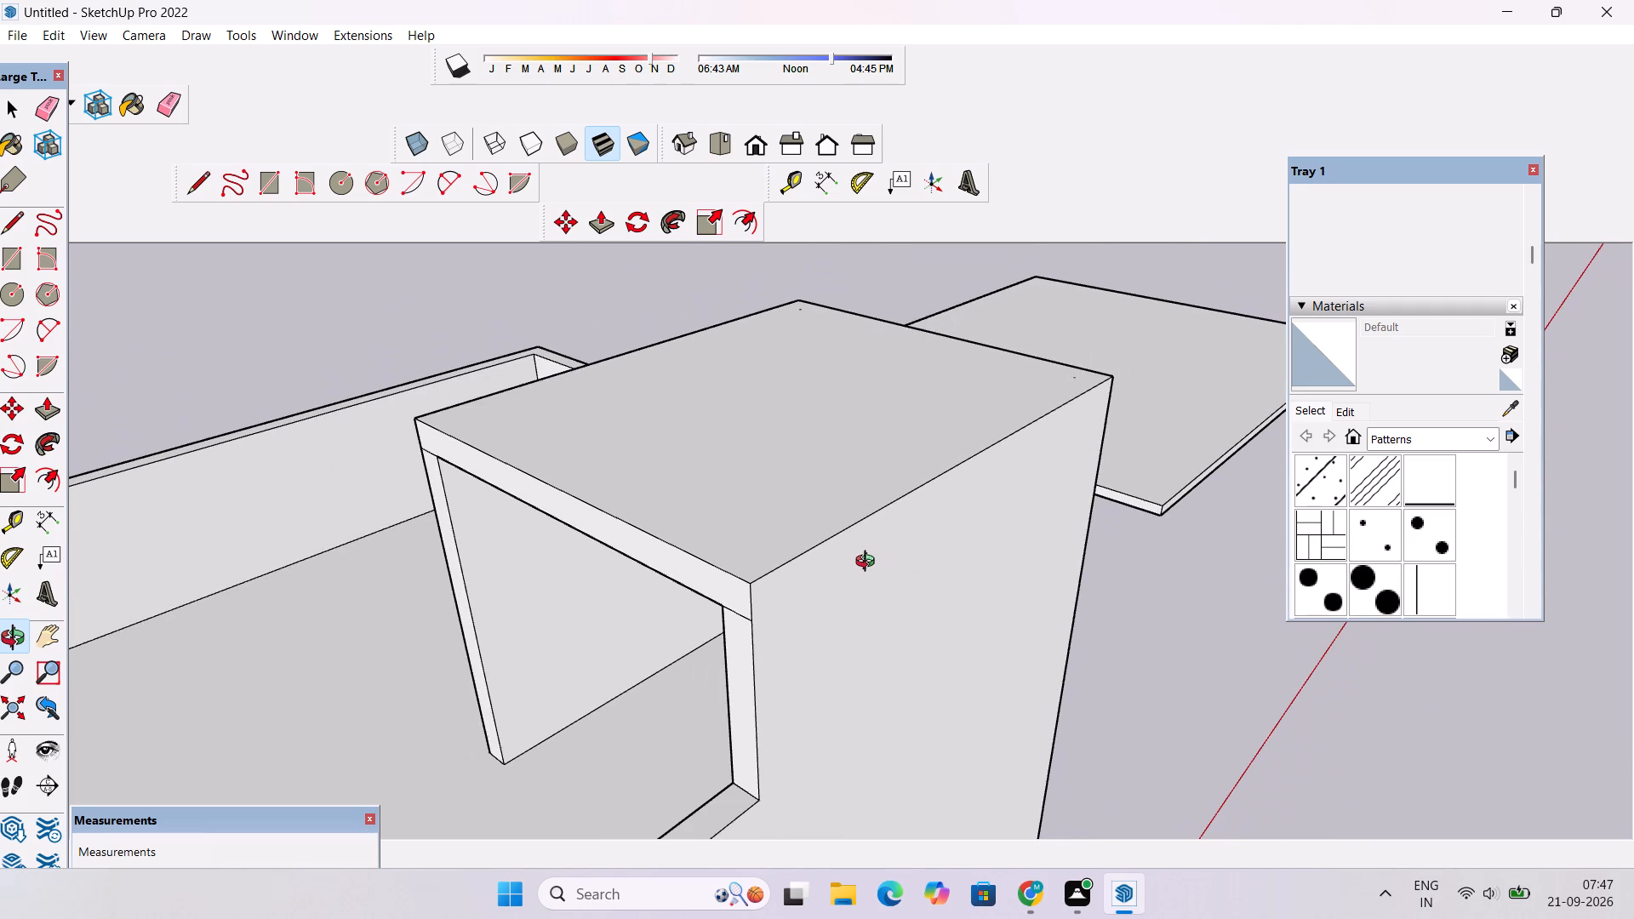
scroll(869, 563, "up", 2)
key("l")
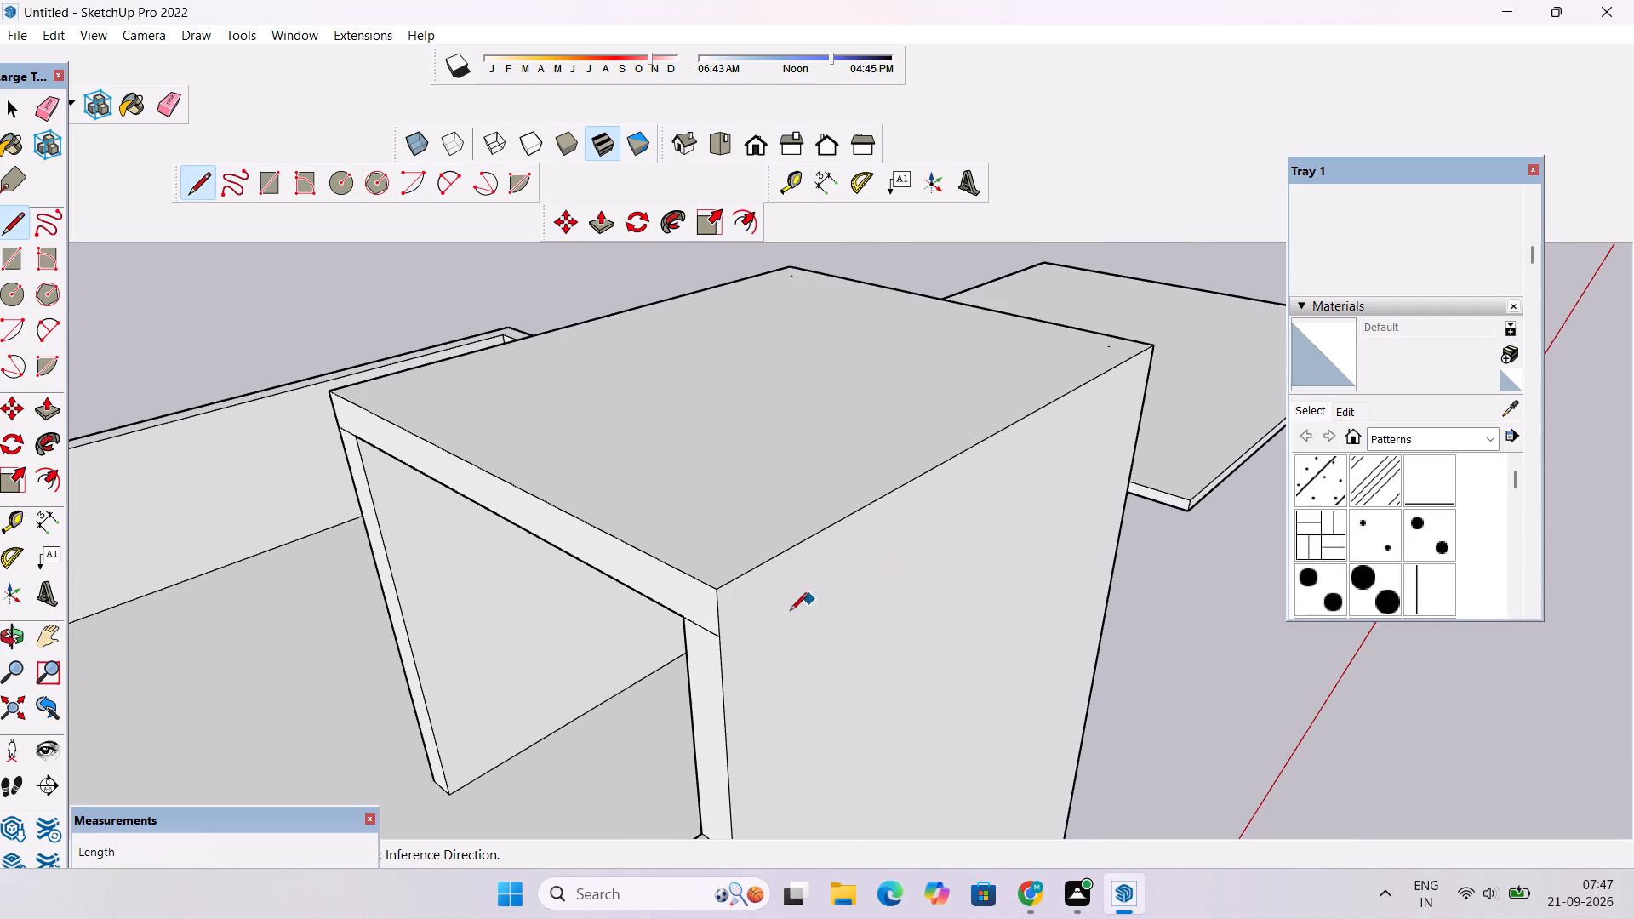
left_click(720, 636)
scroll(773, 613, "down", 5)
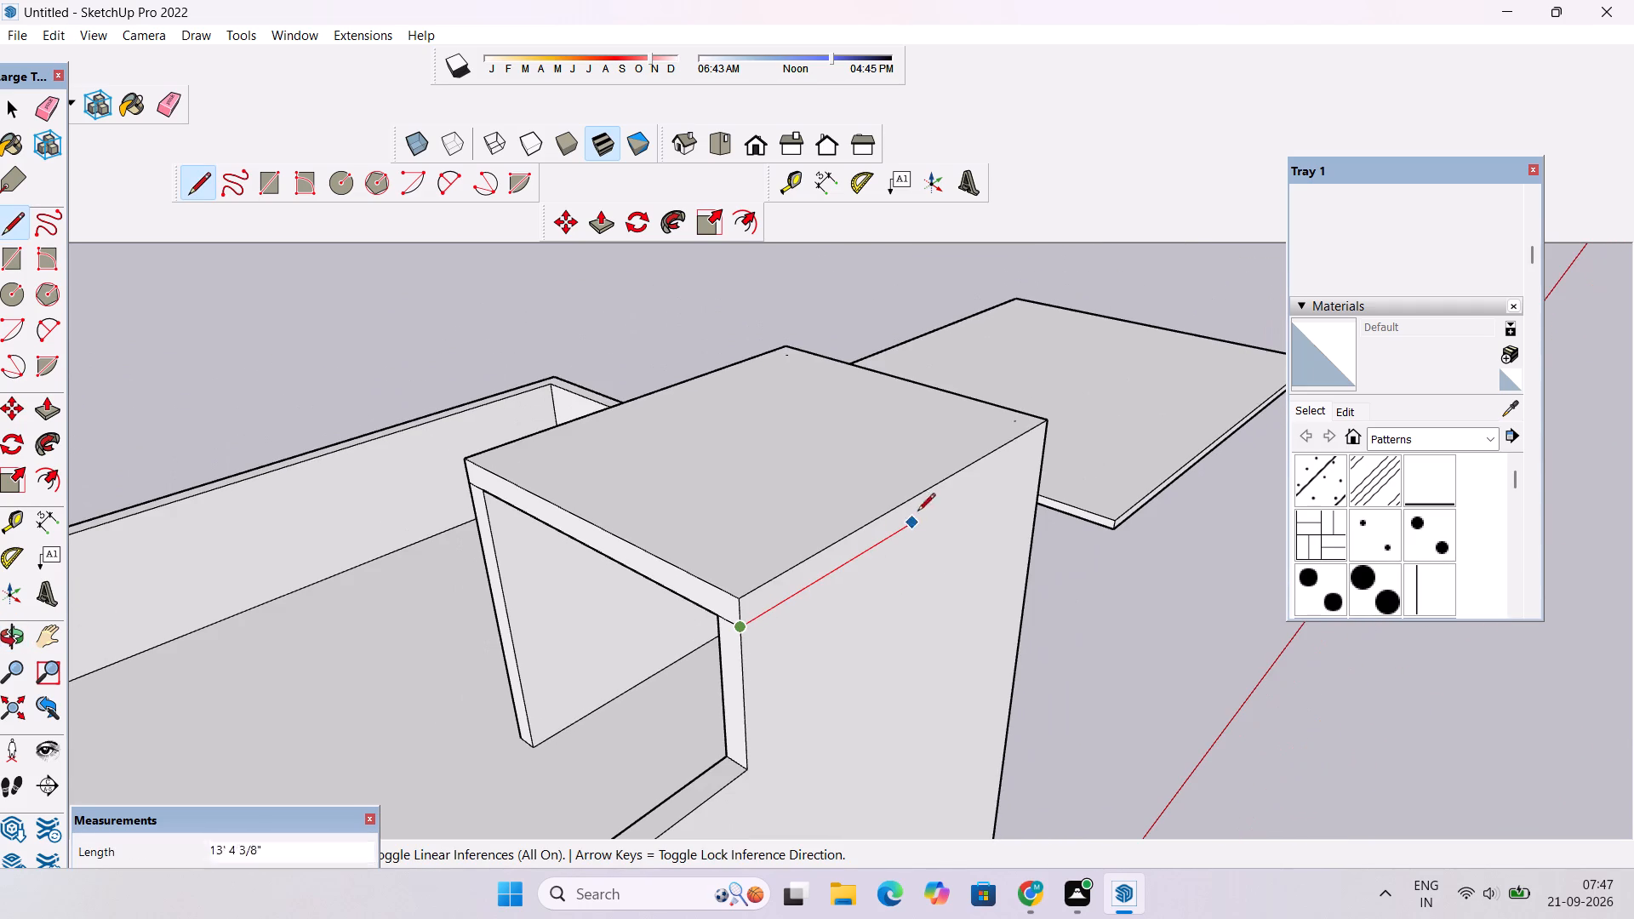
left_click(1048, 447)
key("space")
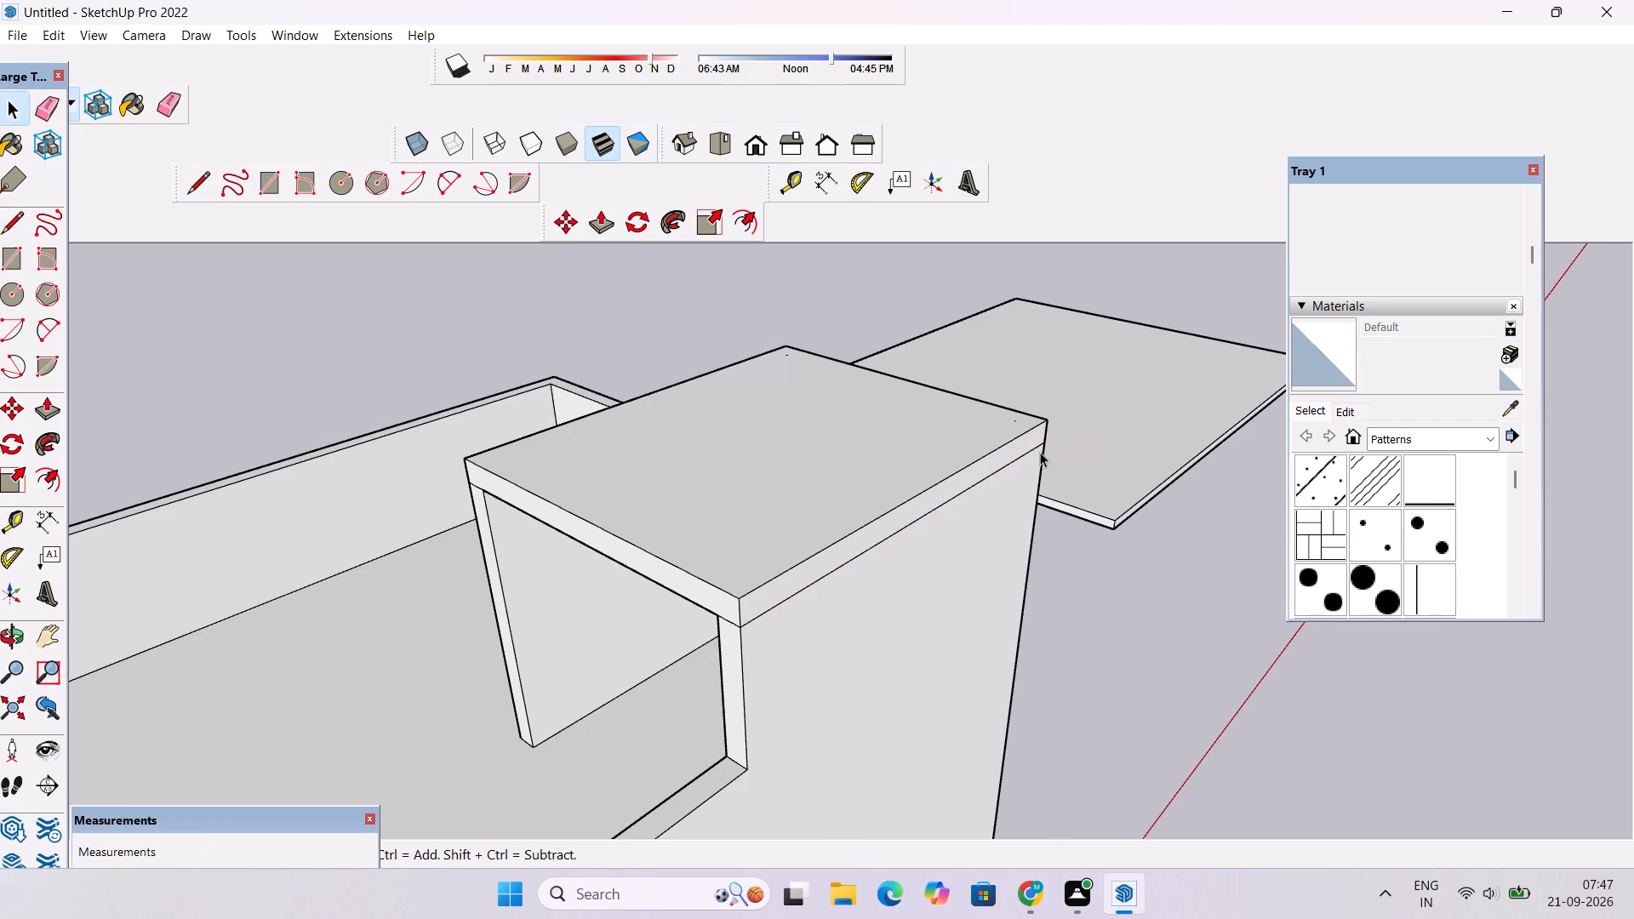
Push/Pull the roof slab's edge face on the tower's open side outward by 6' as an overhang.
scroll(923, 508, "down", 3)
scroll(916, 524, "up", 2)
key("p")
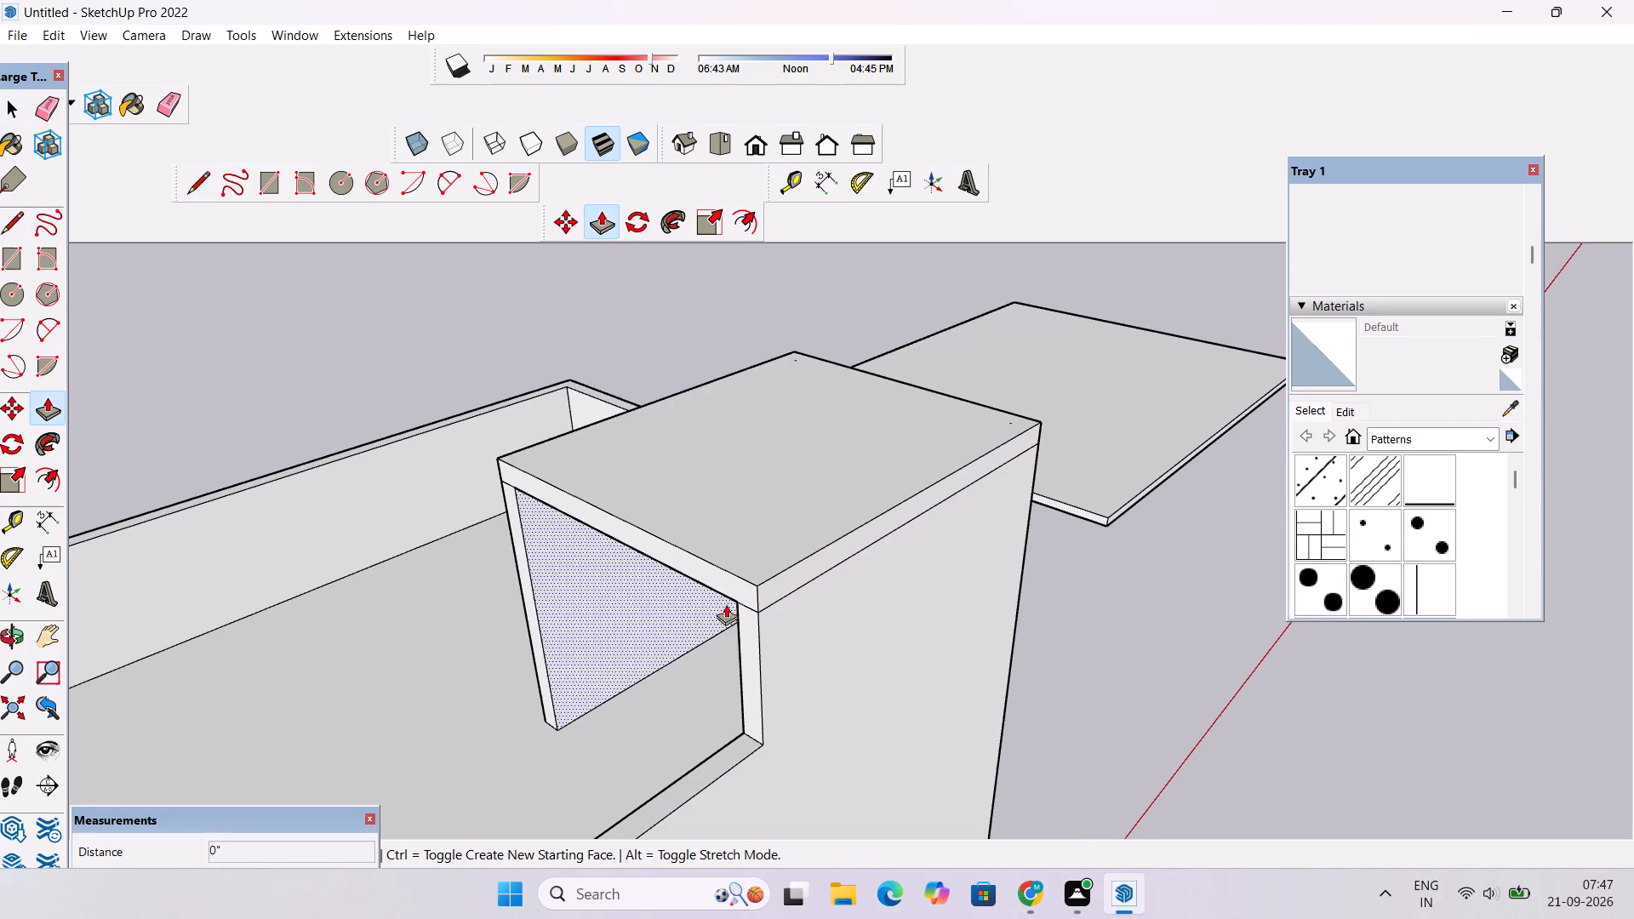
left_click(735, 584)
scroll(729, 585, "down", 3)
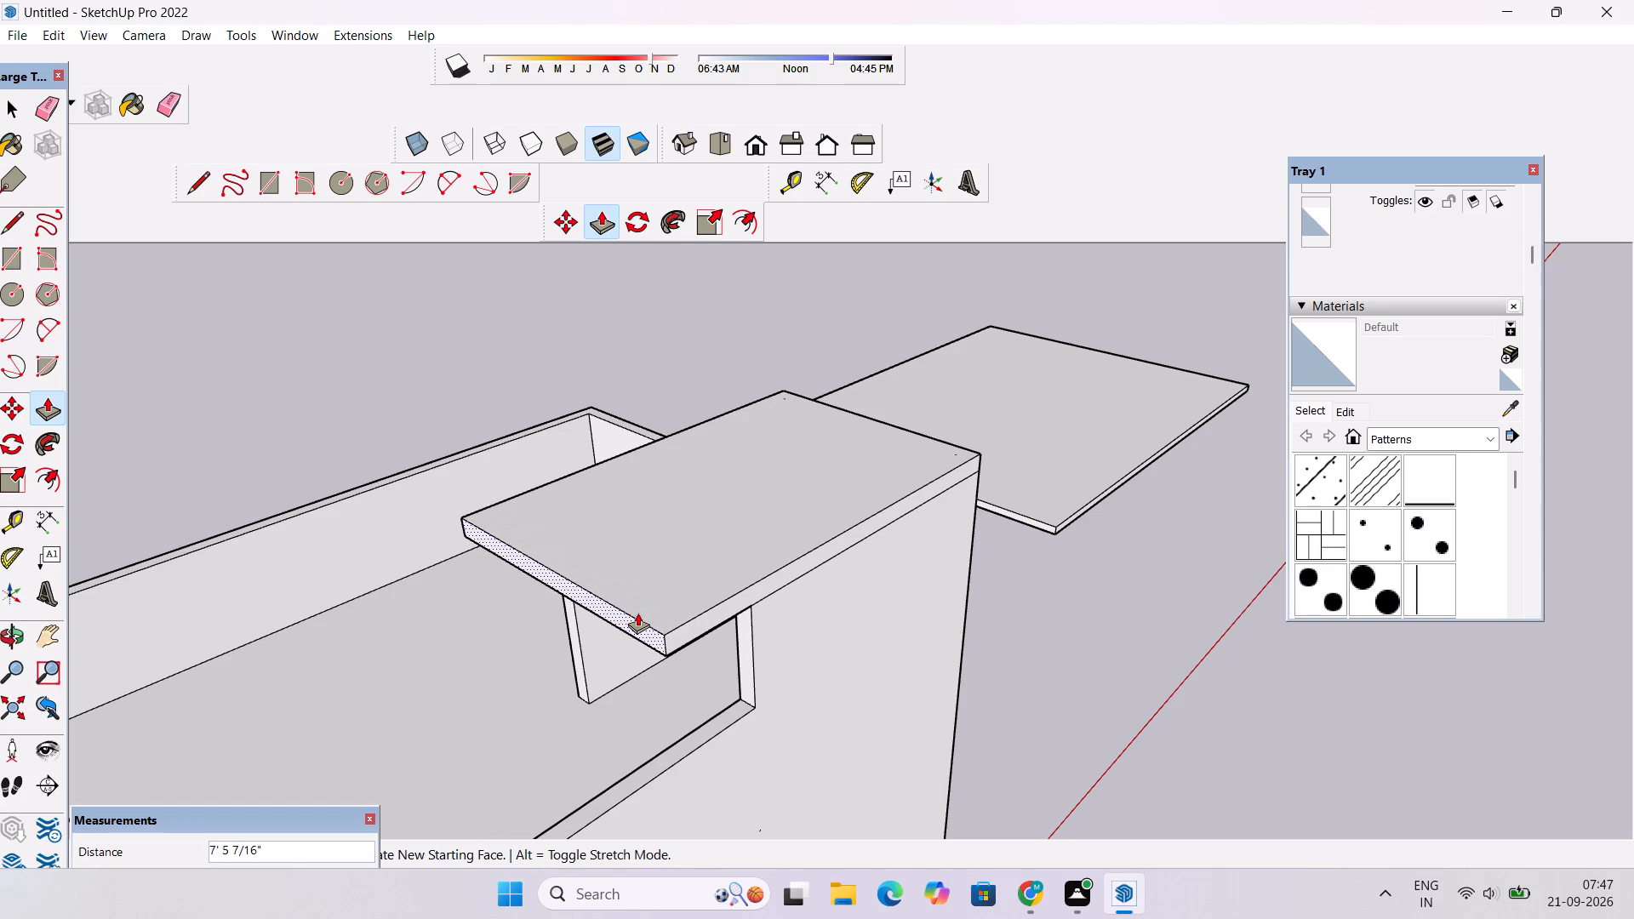
type("6'")
key("Return")
Examine the tower's overhanging roof slab and the parapet terrace beneath it from several angles.
key("o")
left_click_drag(655, 716, 170, 599)
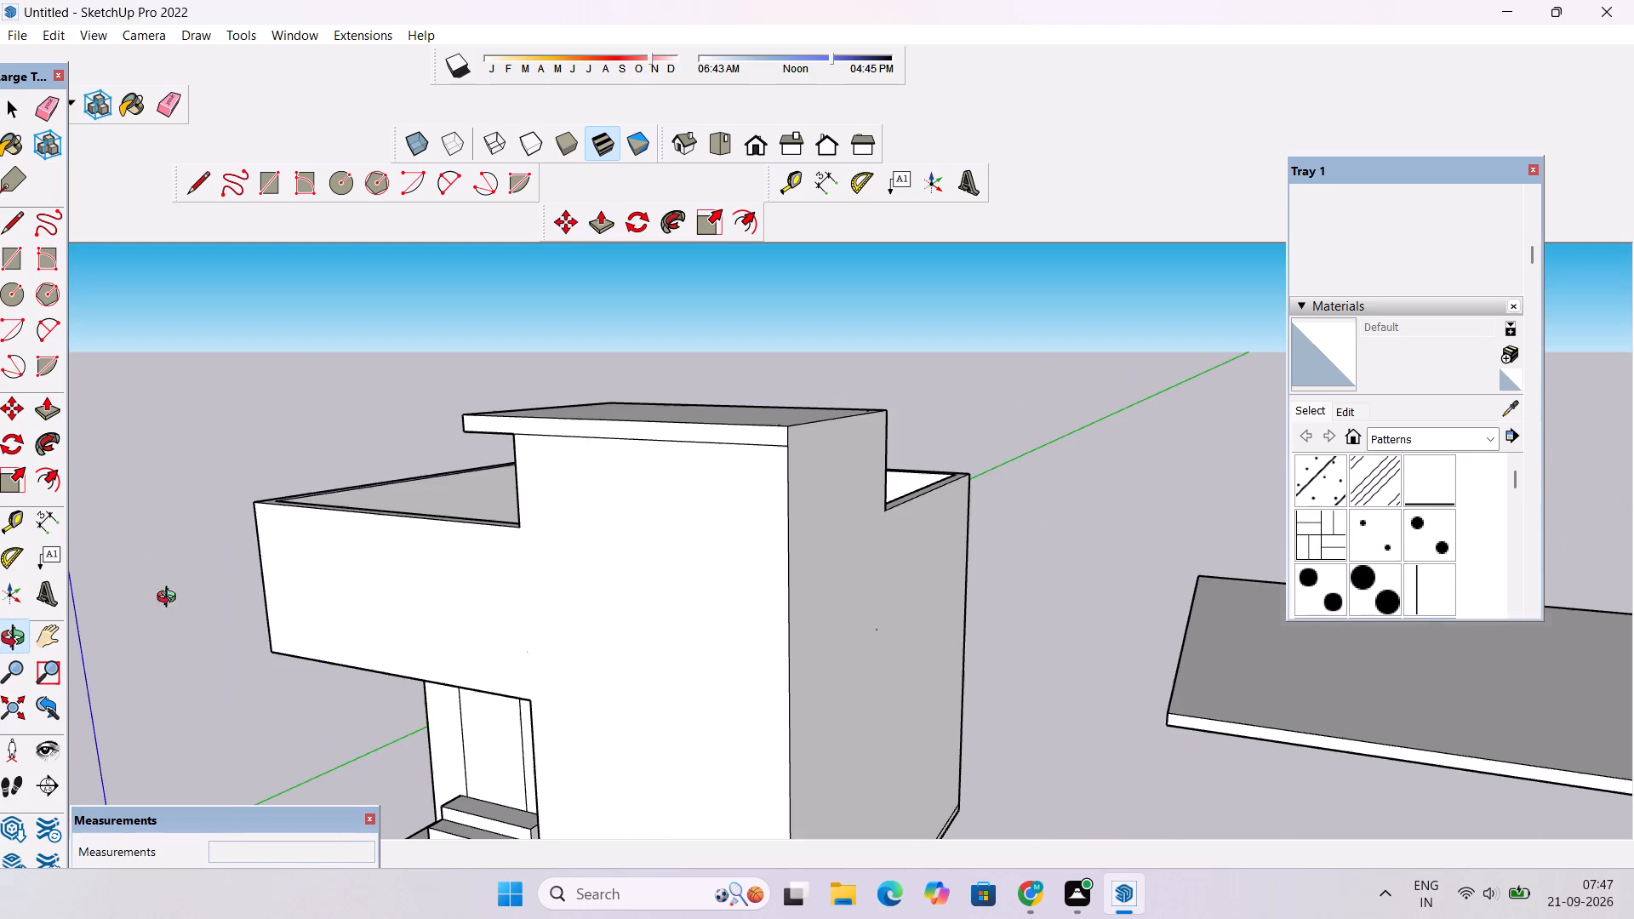
left_click_drag(413, 489, 614, 572)
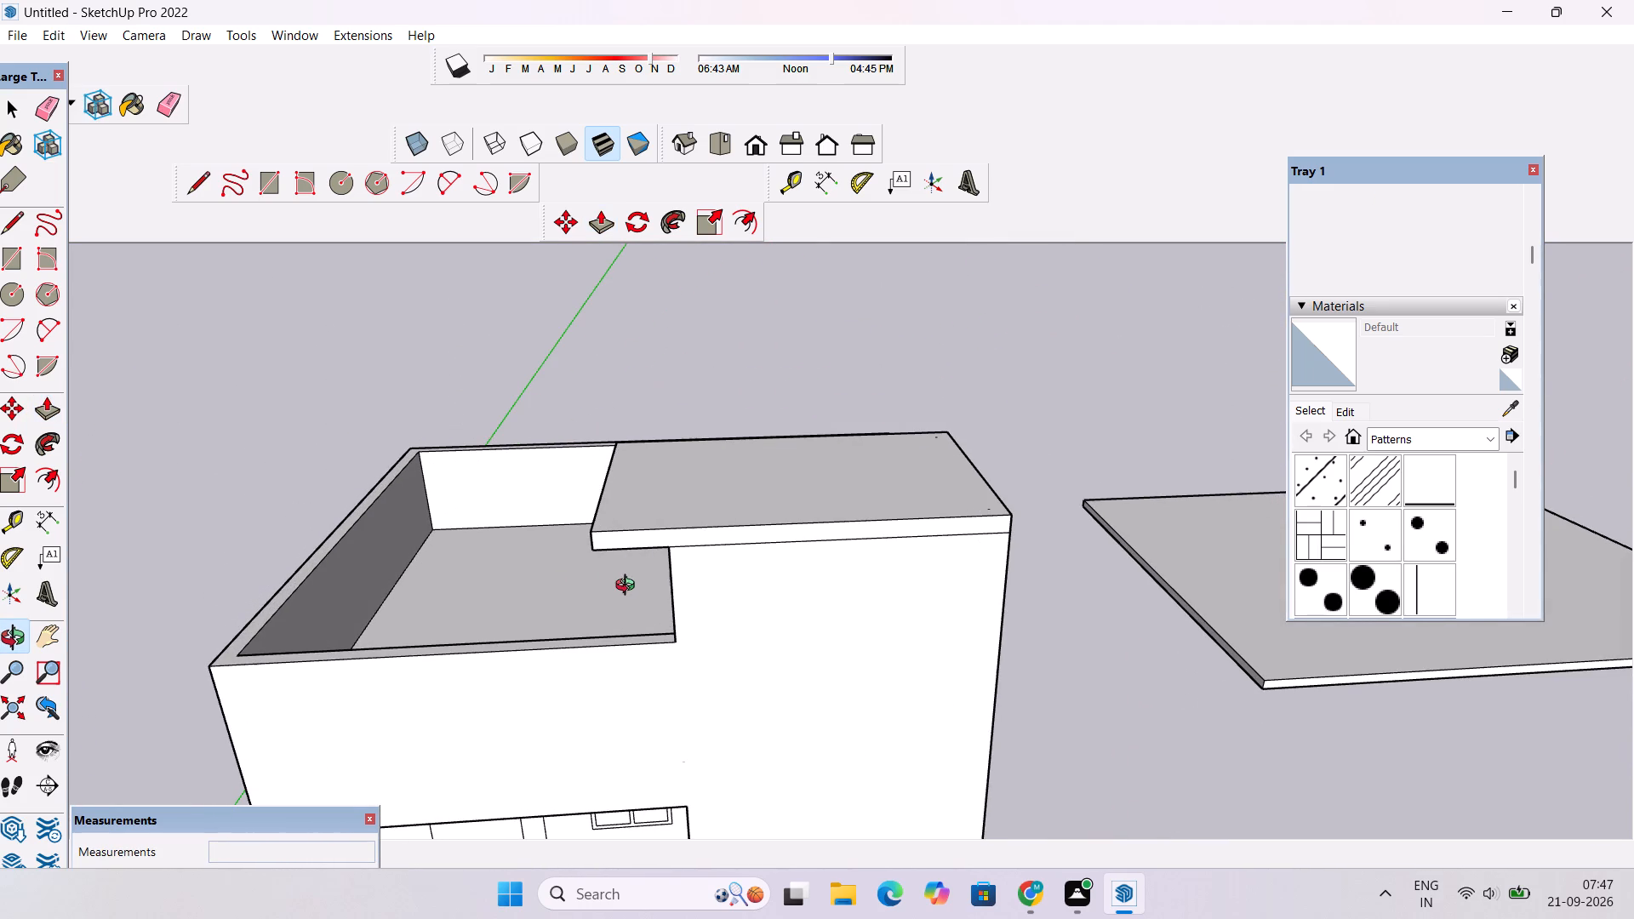
left_click_drag(638, 628, 638, 569, "shift")
left_click_drag(638, 568, 662, 627)
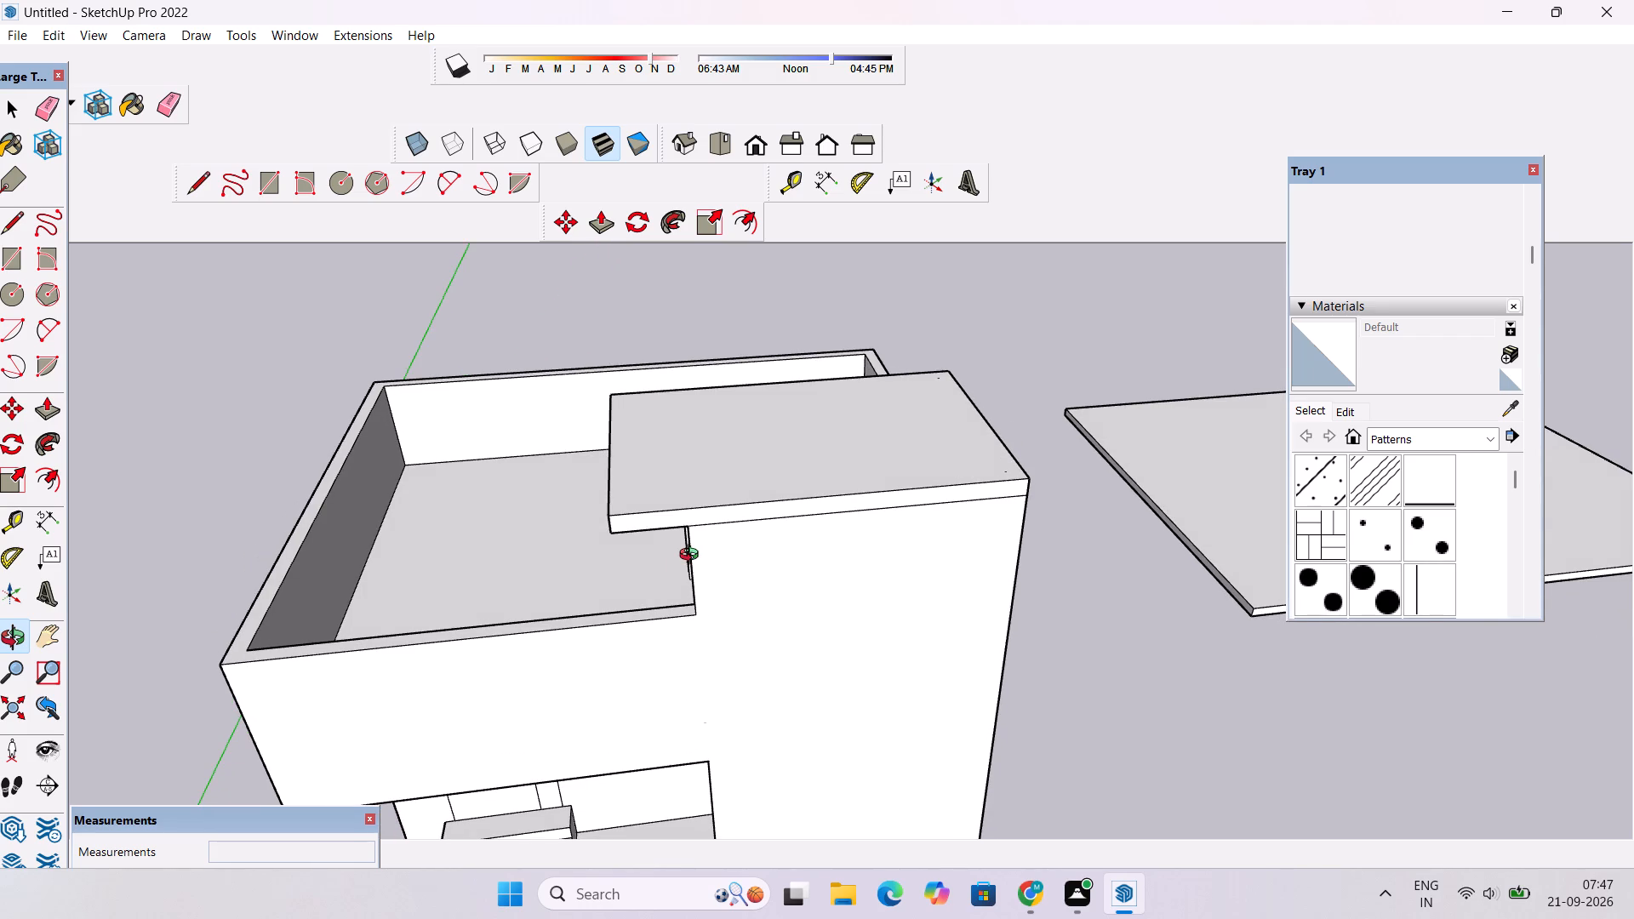
scroll(693, 557, "up", 2)
scroll(757, 499, "up", 2)
scroll(757, 499, "down", 3)
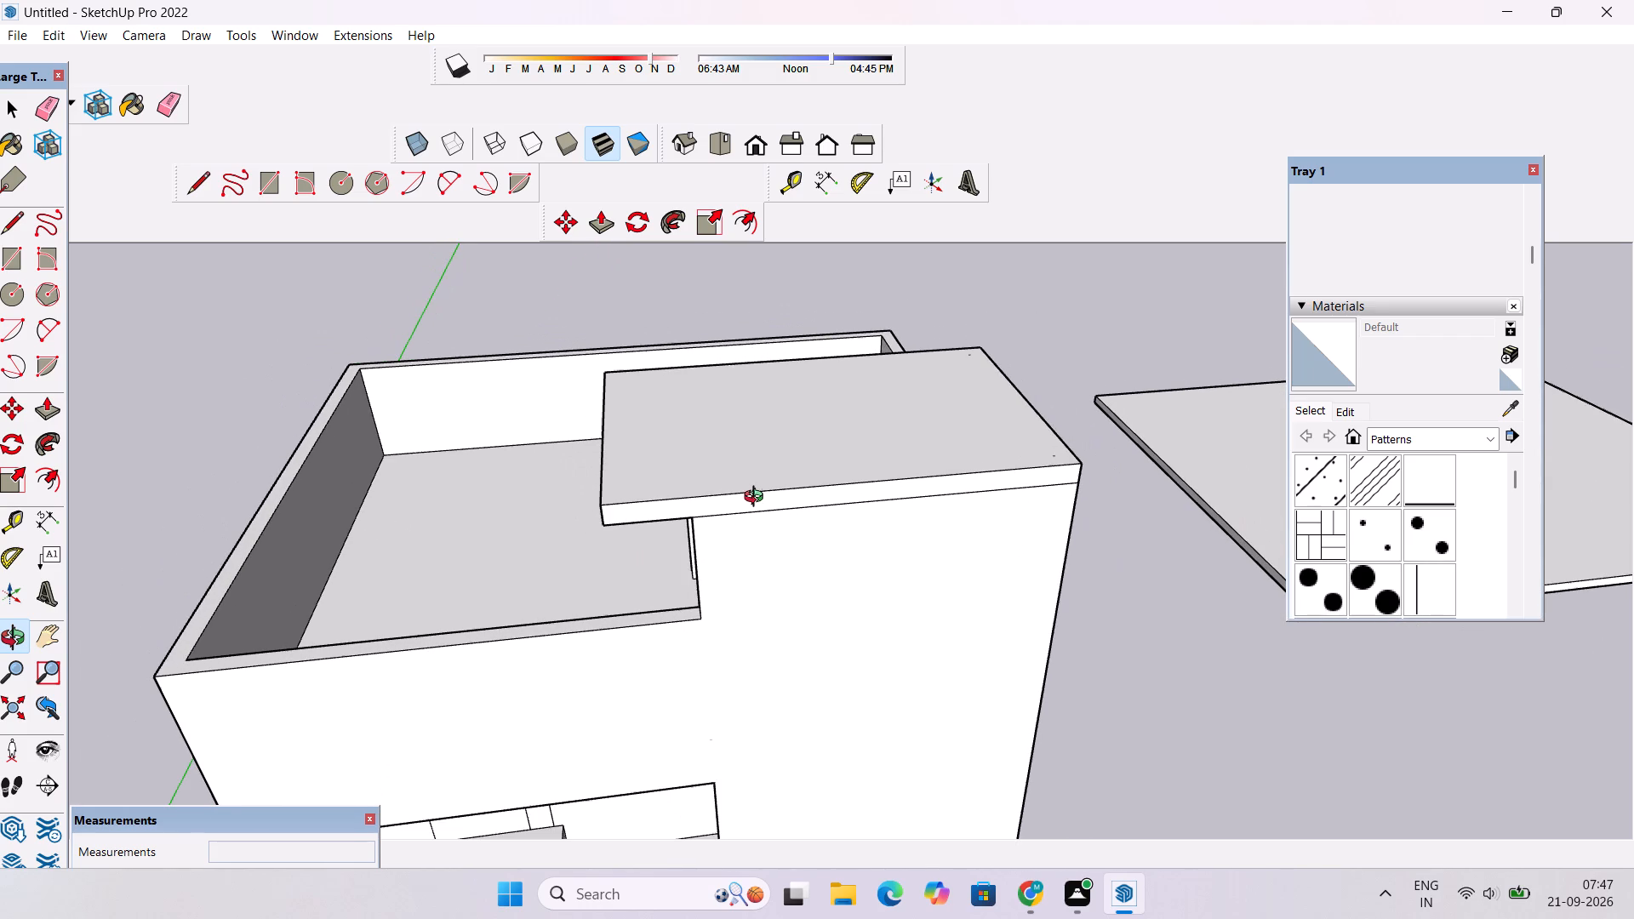
scroll(757, 499, "down", 1)
left_click_drag(1069, 534, 934, 547)
left_click_drag(933, 547, 730, 513, "shift")
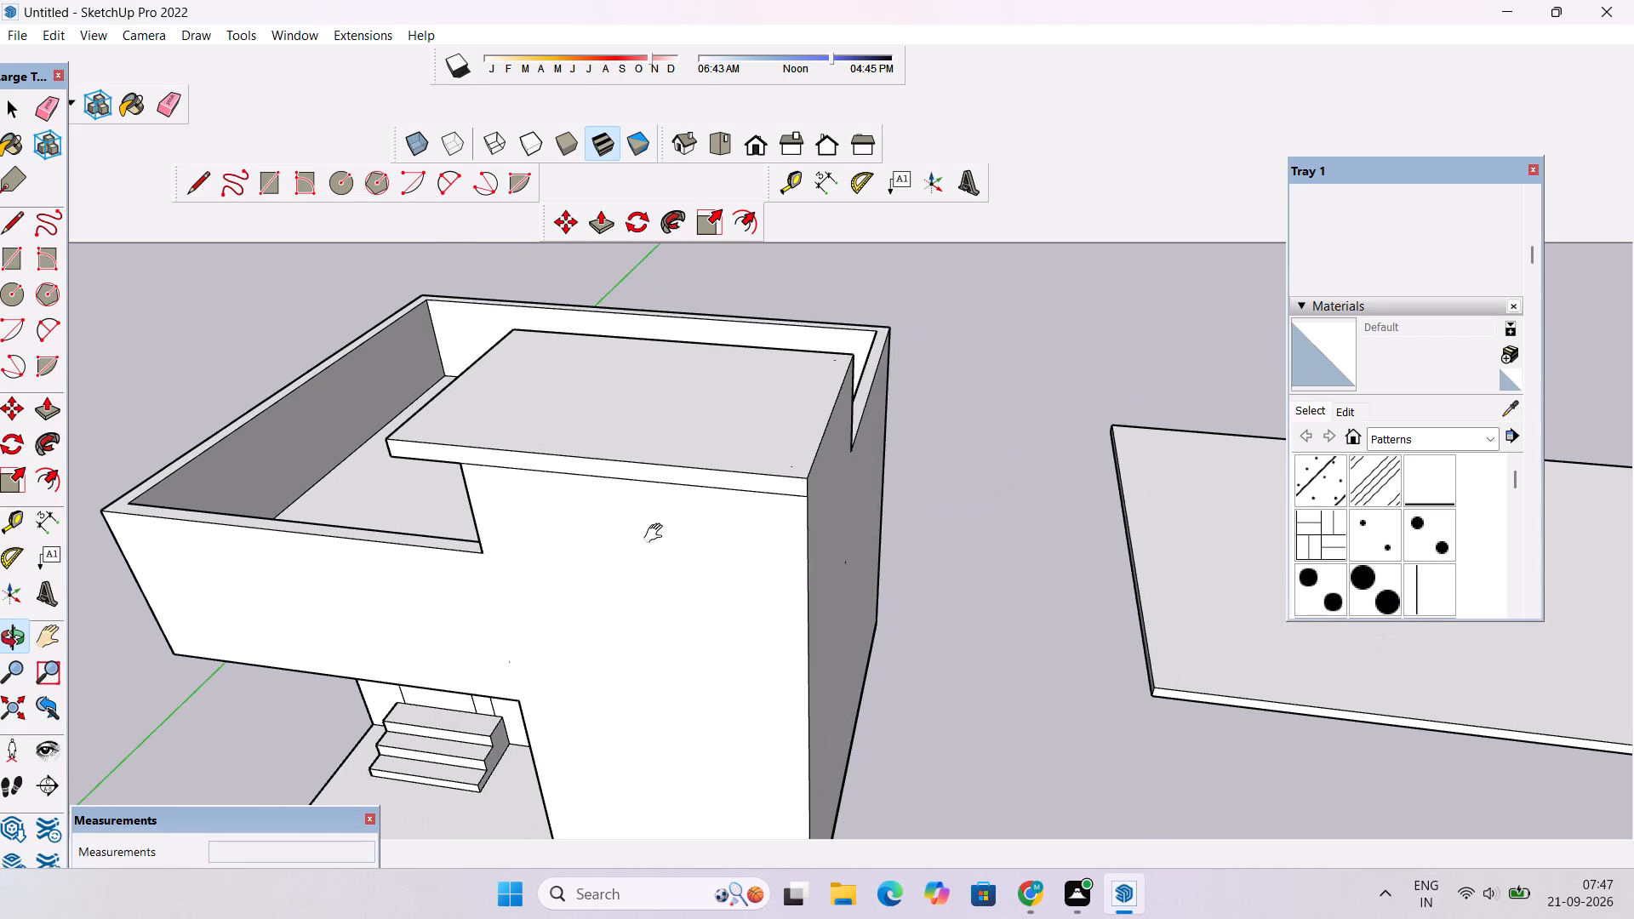
left_click_drag(654, 534, 746, 569, "shift")
left_click_drag(774, 634, 797, 638)
left_click_drag(823, 676, 823, 596, "shift")
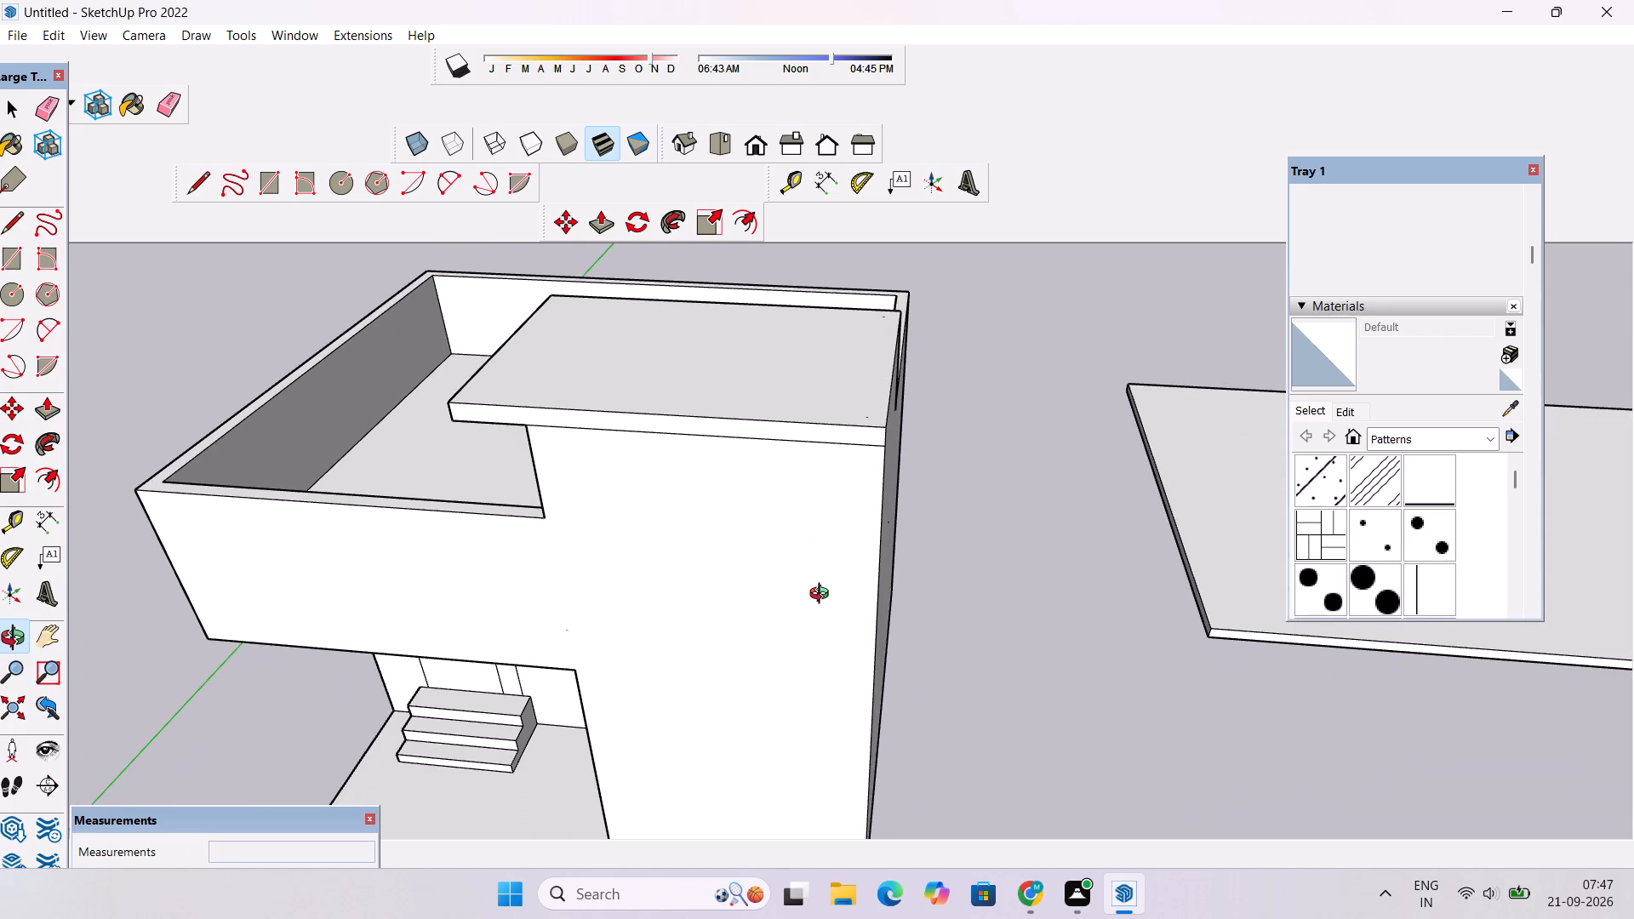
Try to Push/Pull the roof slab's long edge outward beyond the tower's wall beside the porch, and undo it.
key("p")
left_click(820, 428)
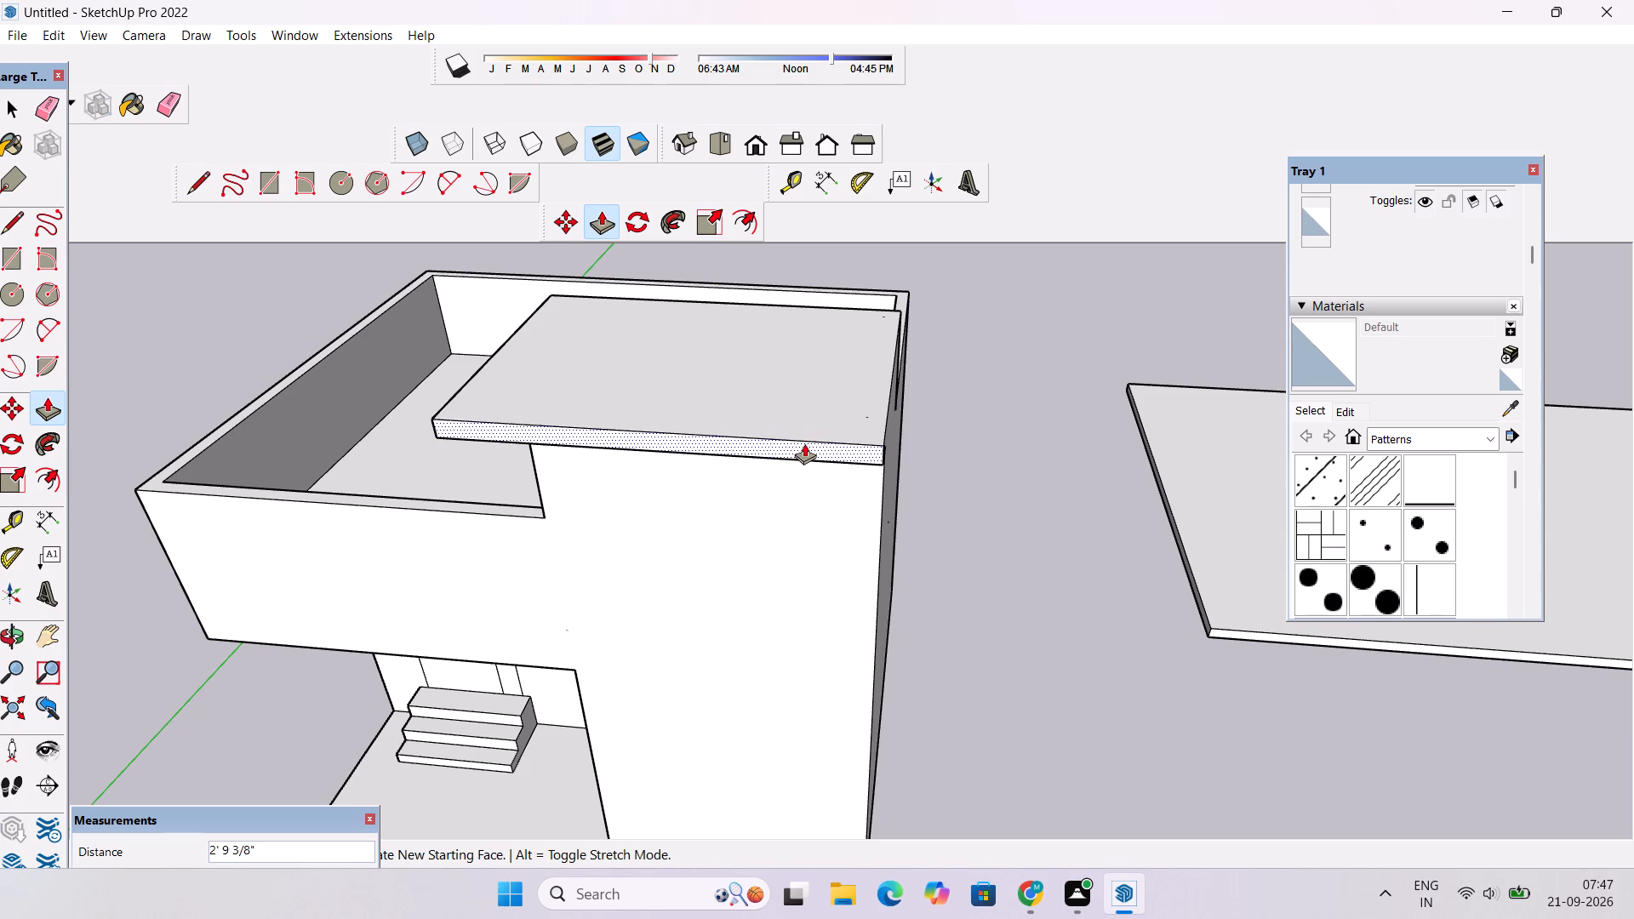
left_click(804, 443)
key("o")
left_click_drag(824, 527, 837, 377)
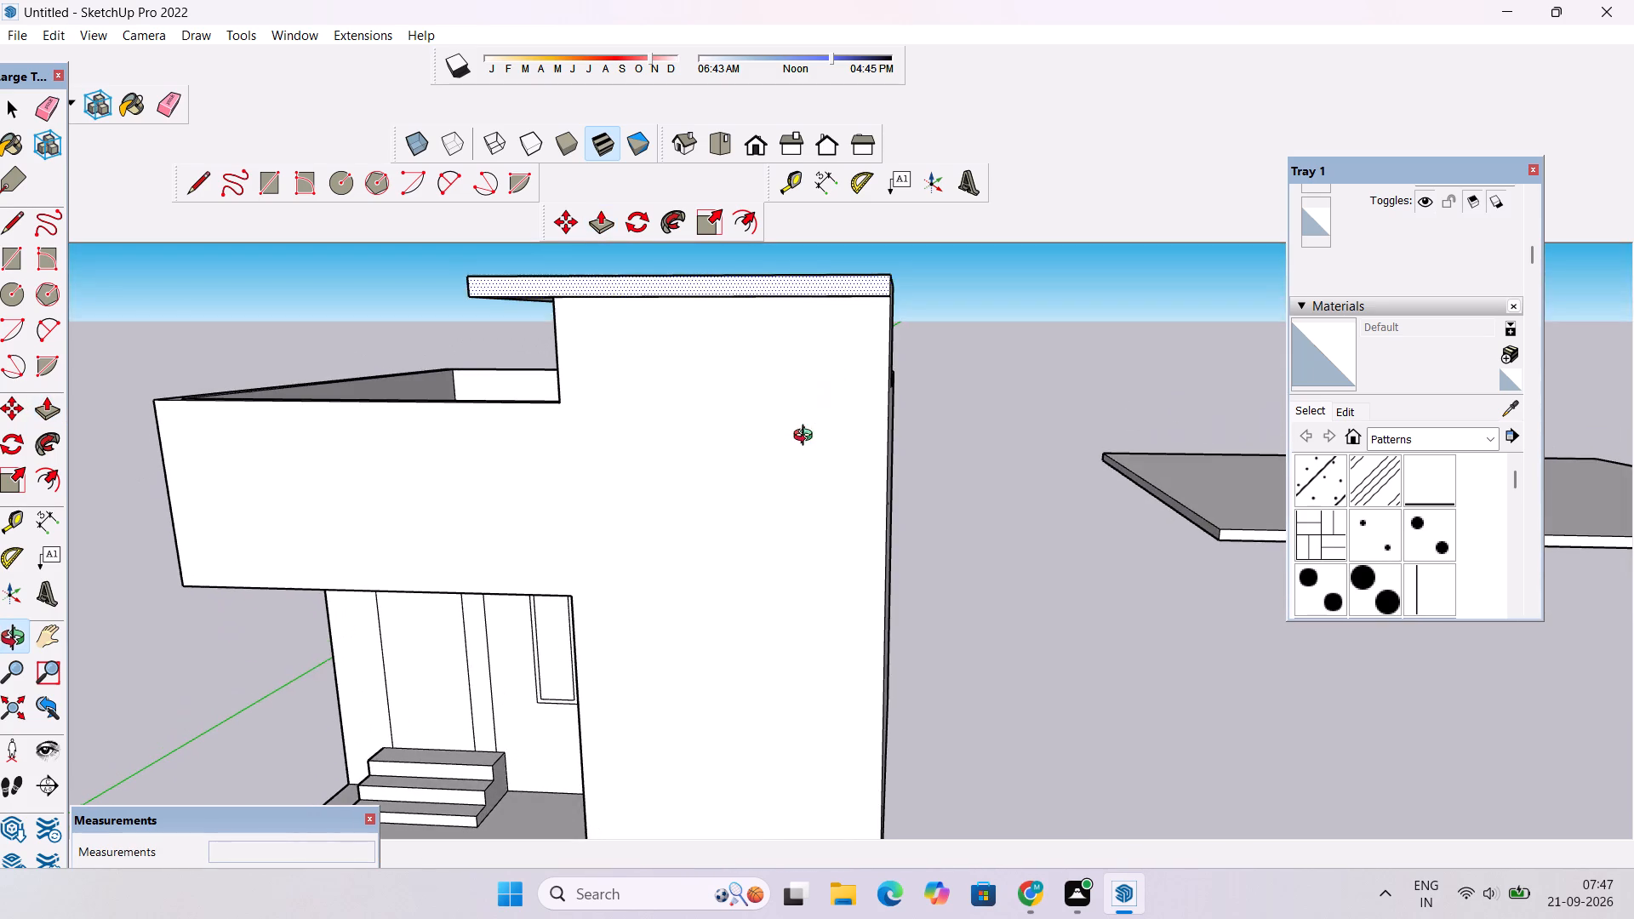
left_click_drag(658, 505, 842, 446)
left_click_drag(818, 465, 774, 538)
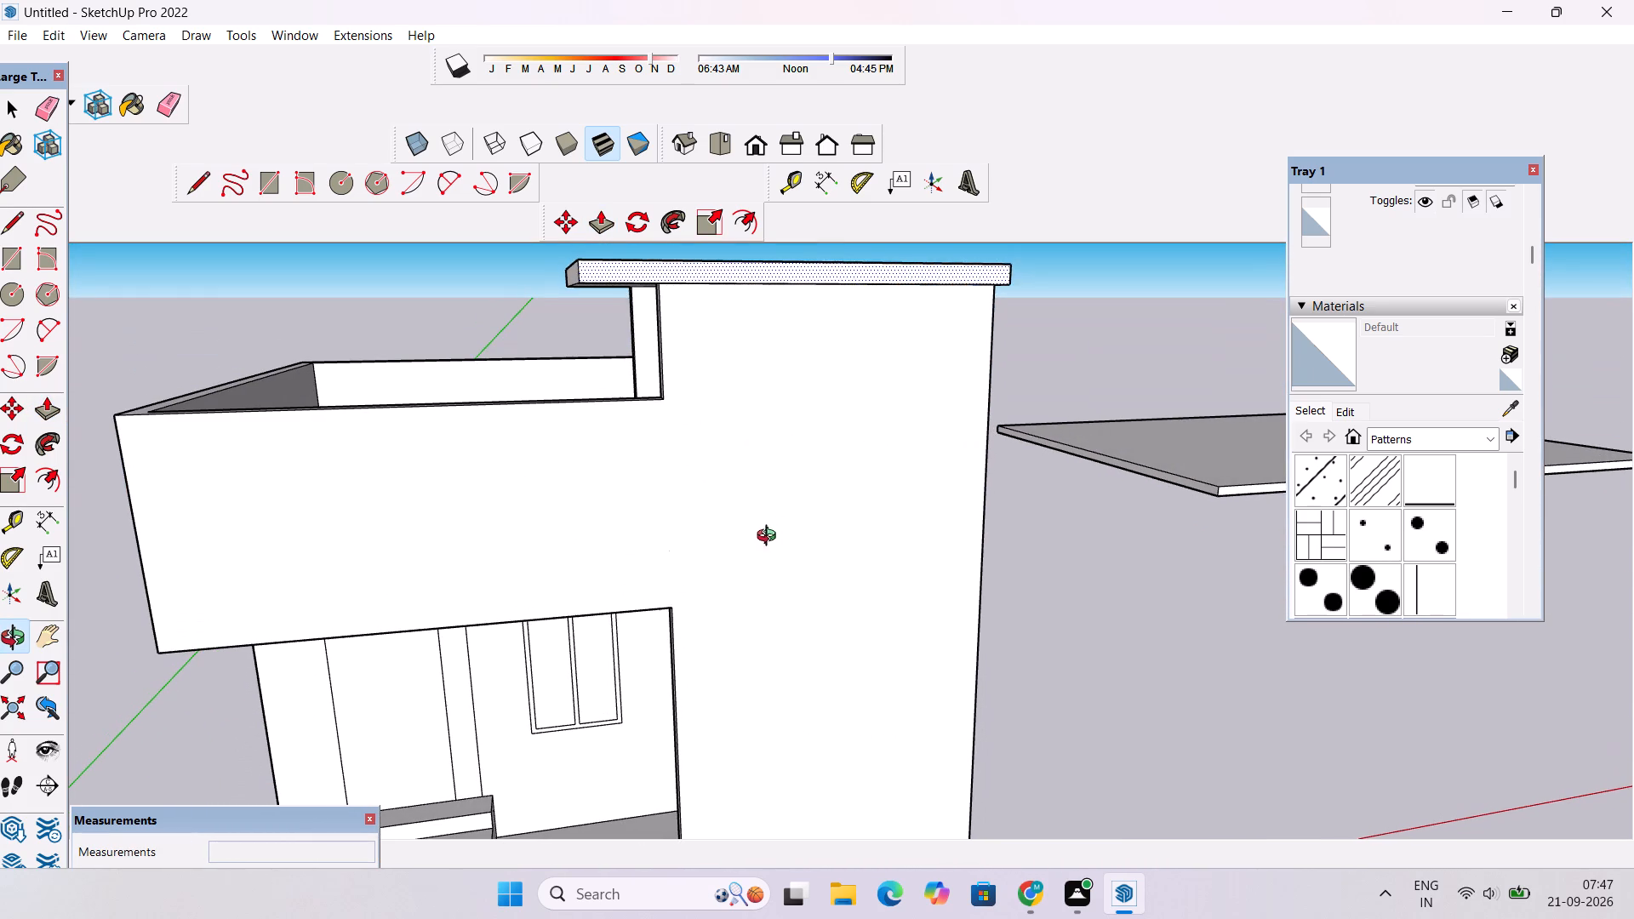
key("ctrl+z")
Place a vertical guide 2.5' in from the outer vertical edge of the tower's wall beside the porch.
scroll(726, 521, "down", 3)
left_click_drag(755, 425, 752, 461)
left_click_drag(757, 460, 674, 442)
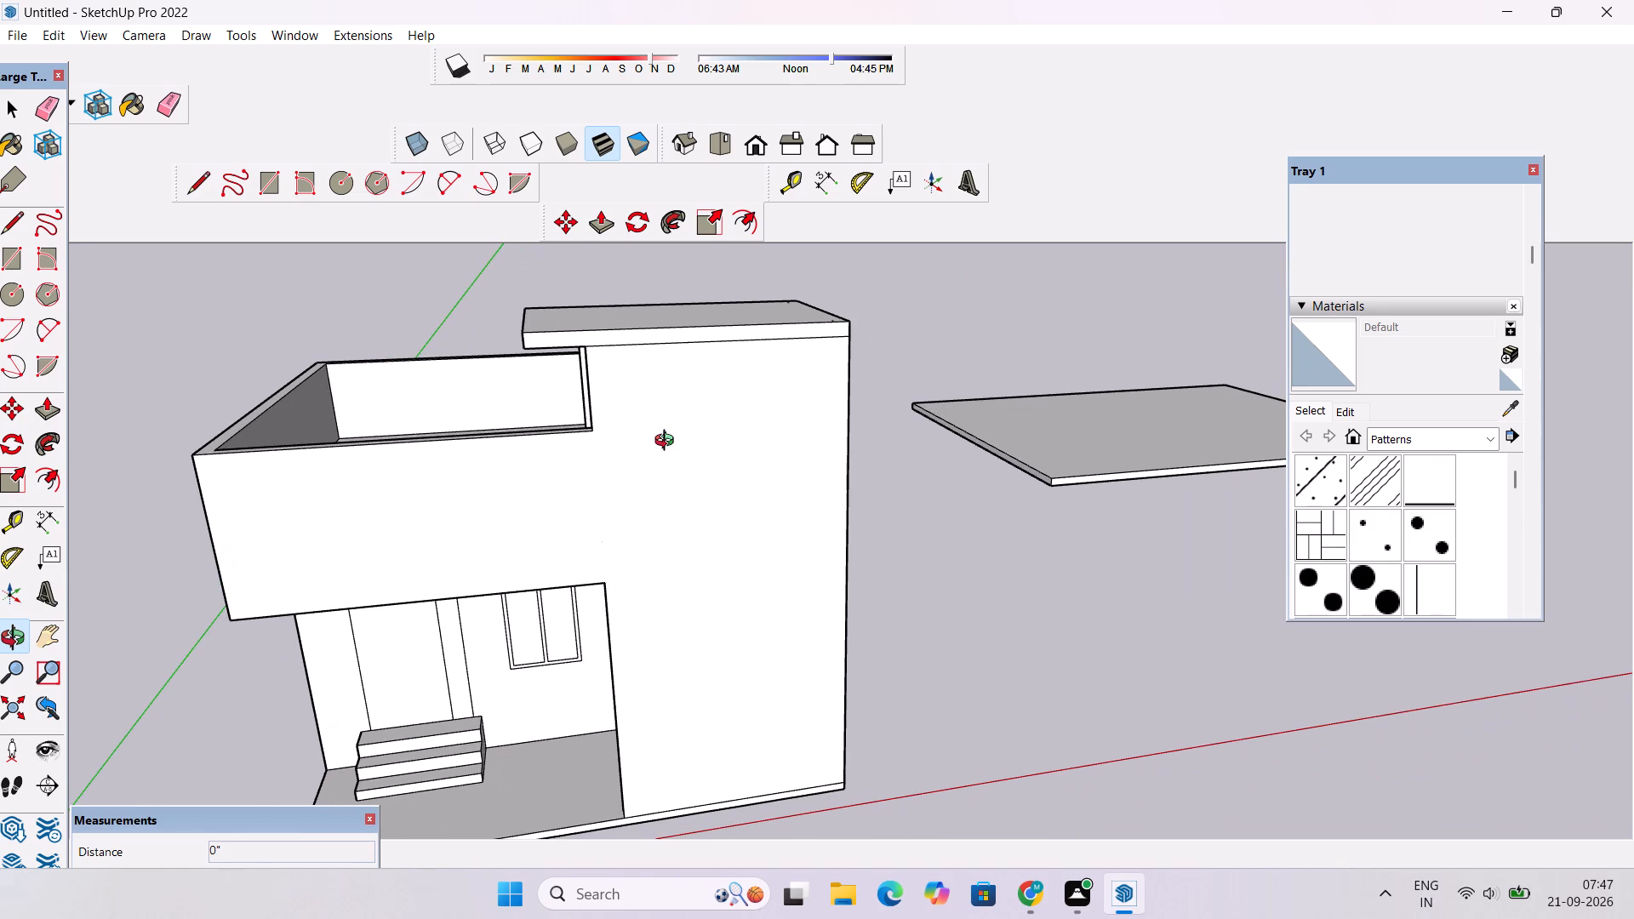
scroll(668, 442, "down", 3)
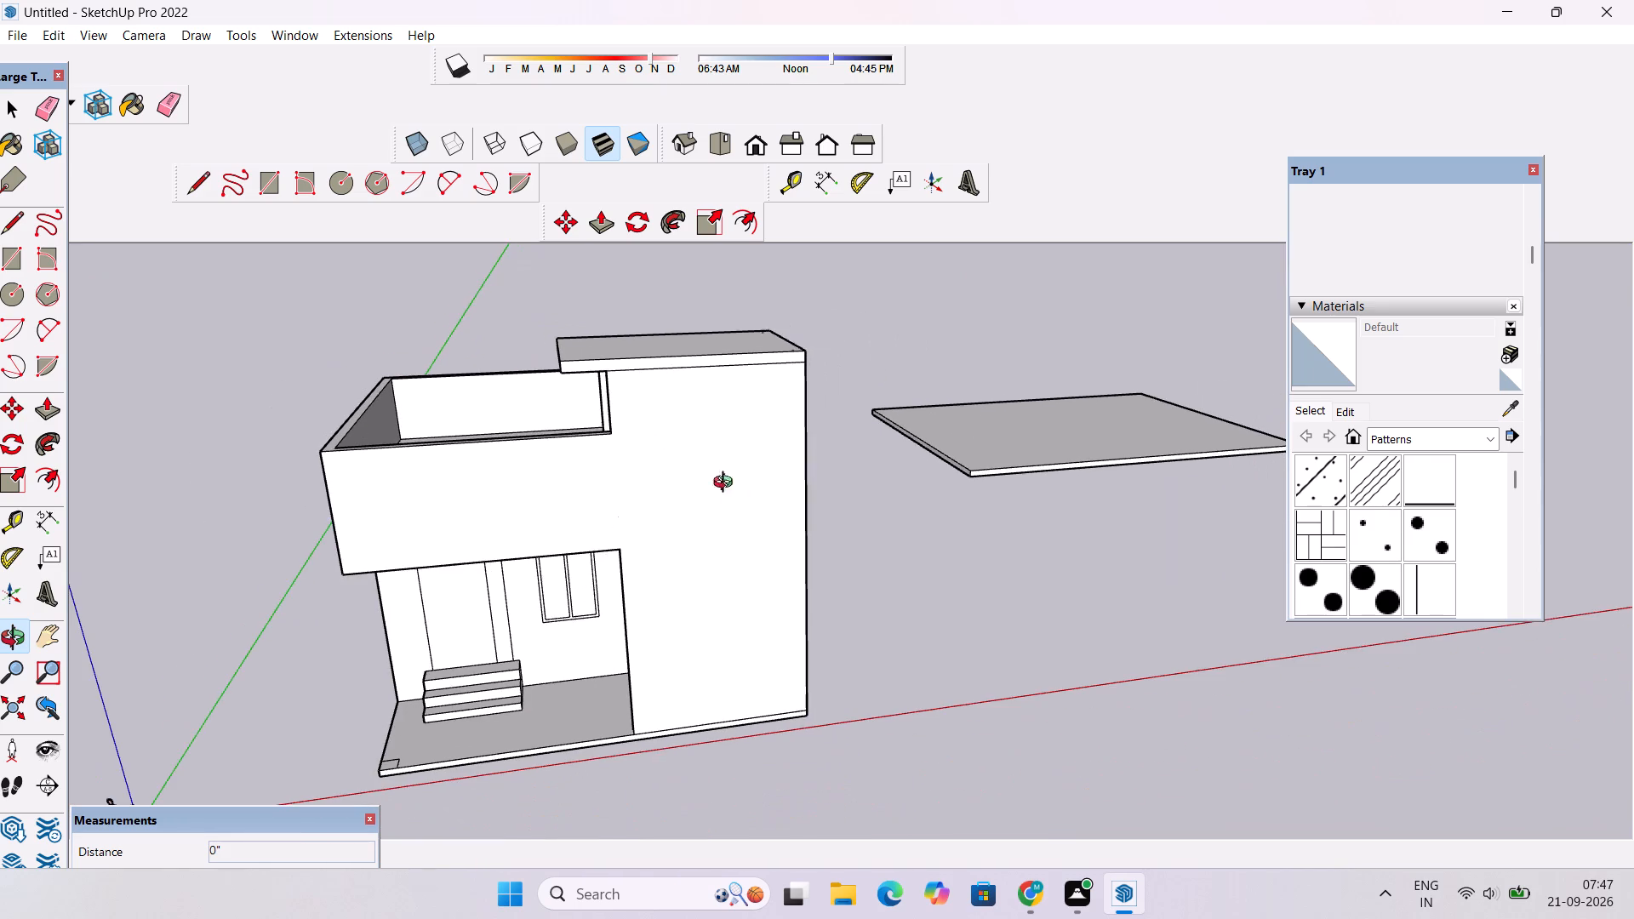
left_click_drag(757, 554, 726, 531)
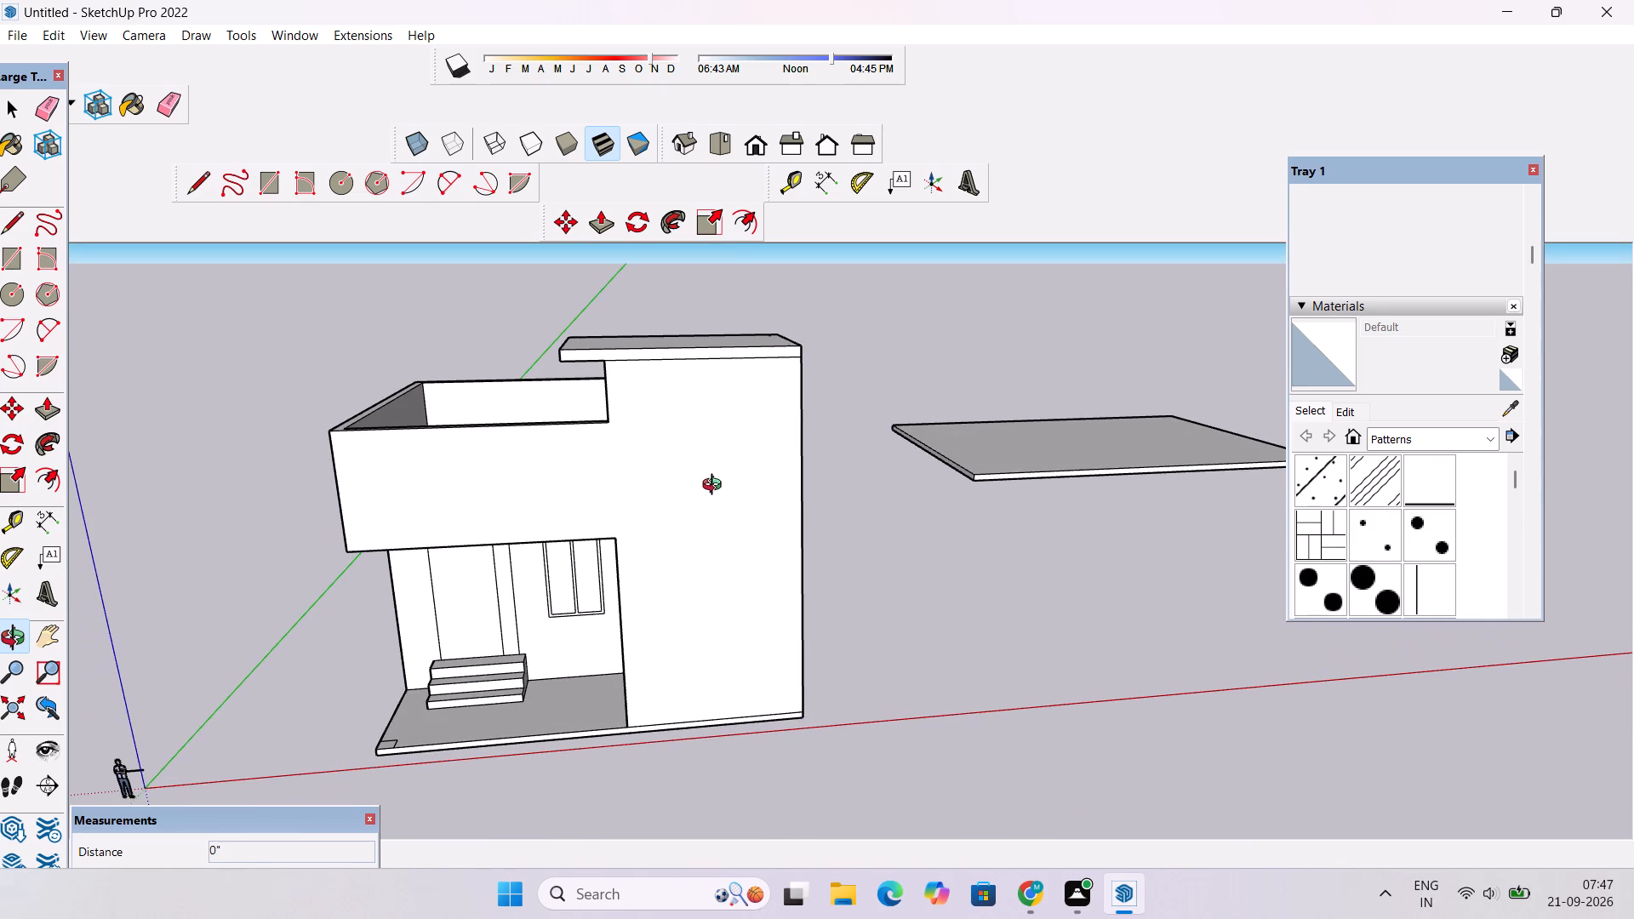
left_click_drag(839, 588, 793, 585)
left_click_drag(740, 619, 751, 588)
left_click_drag(752, 586, 780, 591, "shift")
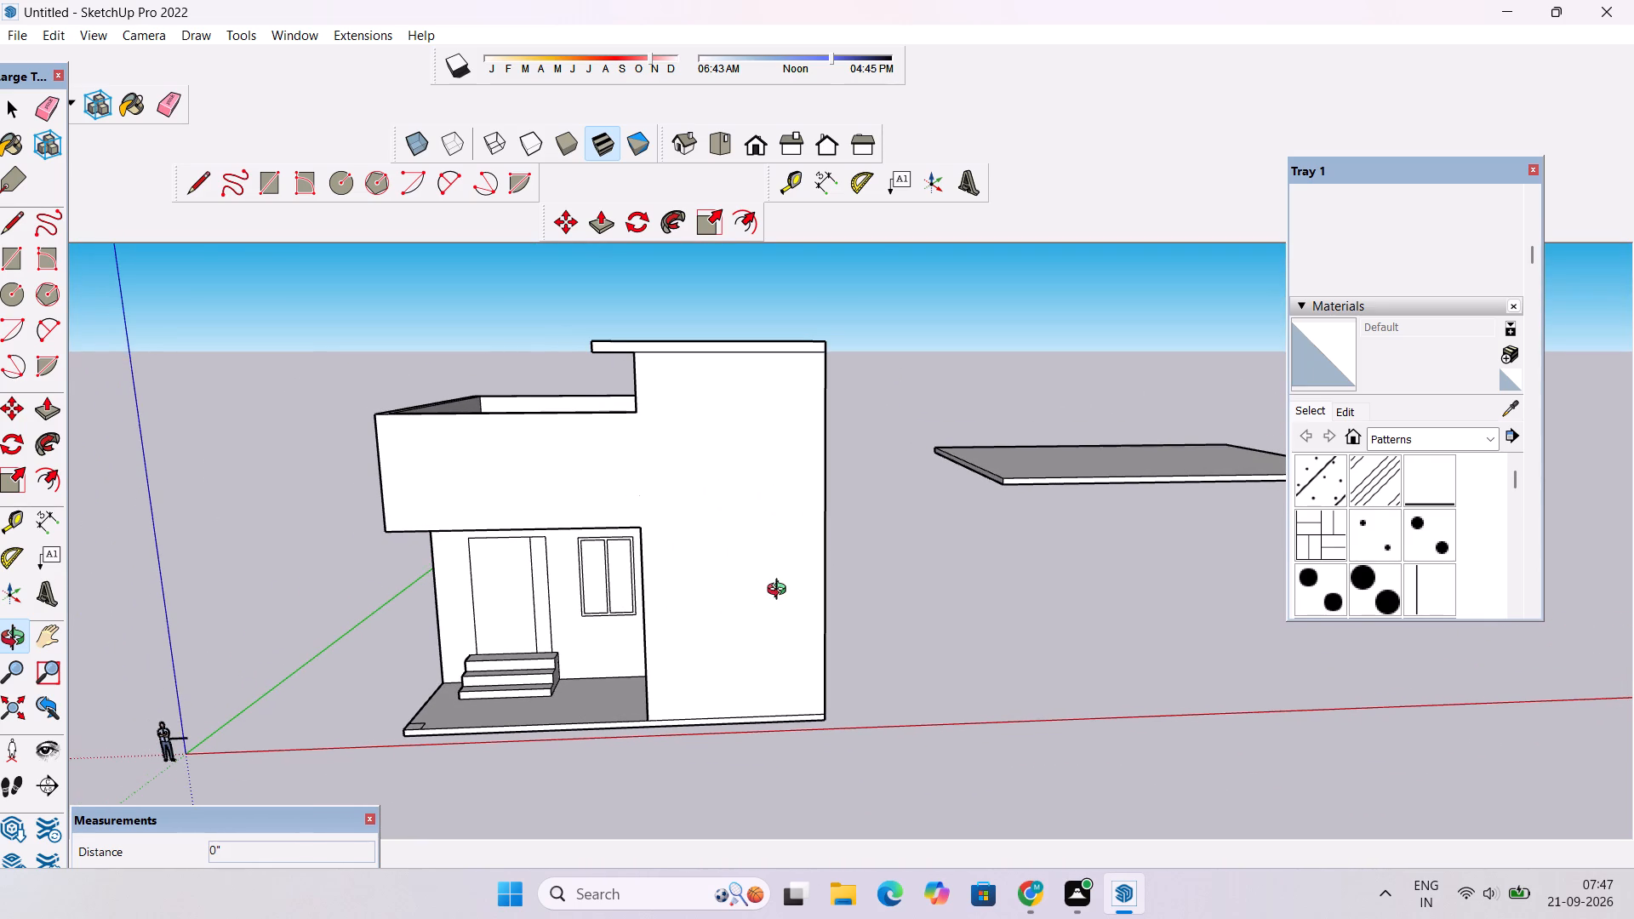
key("t")
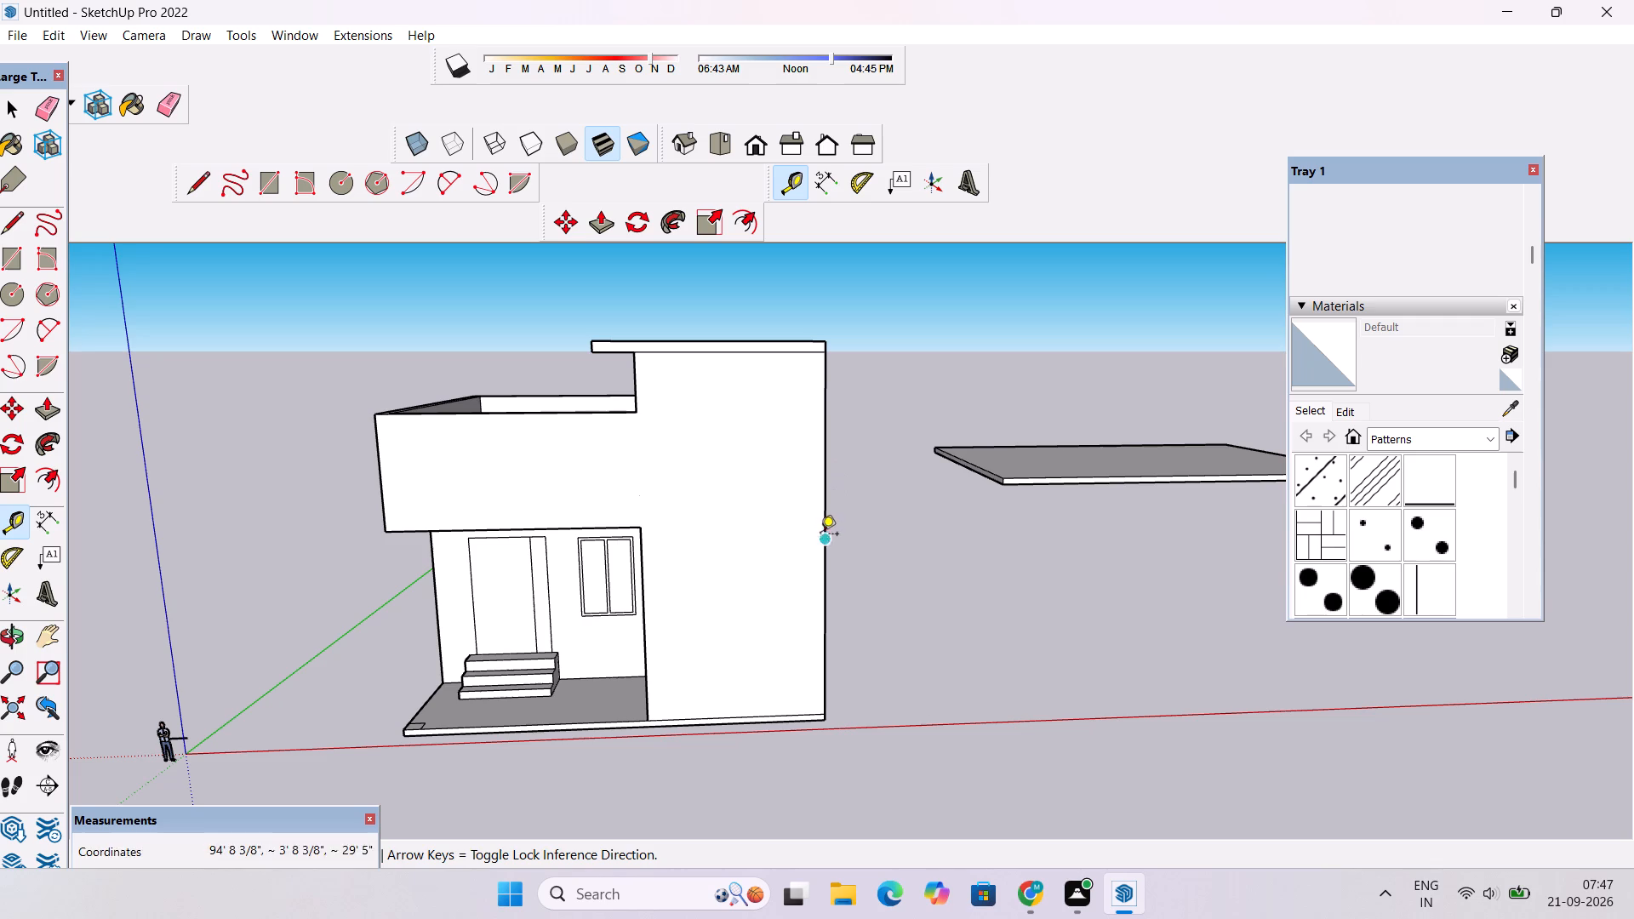
left_click(823, 540)
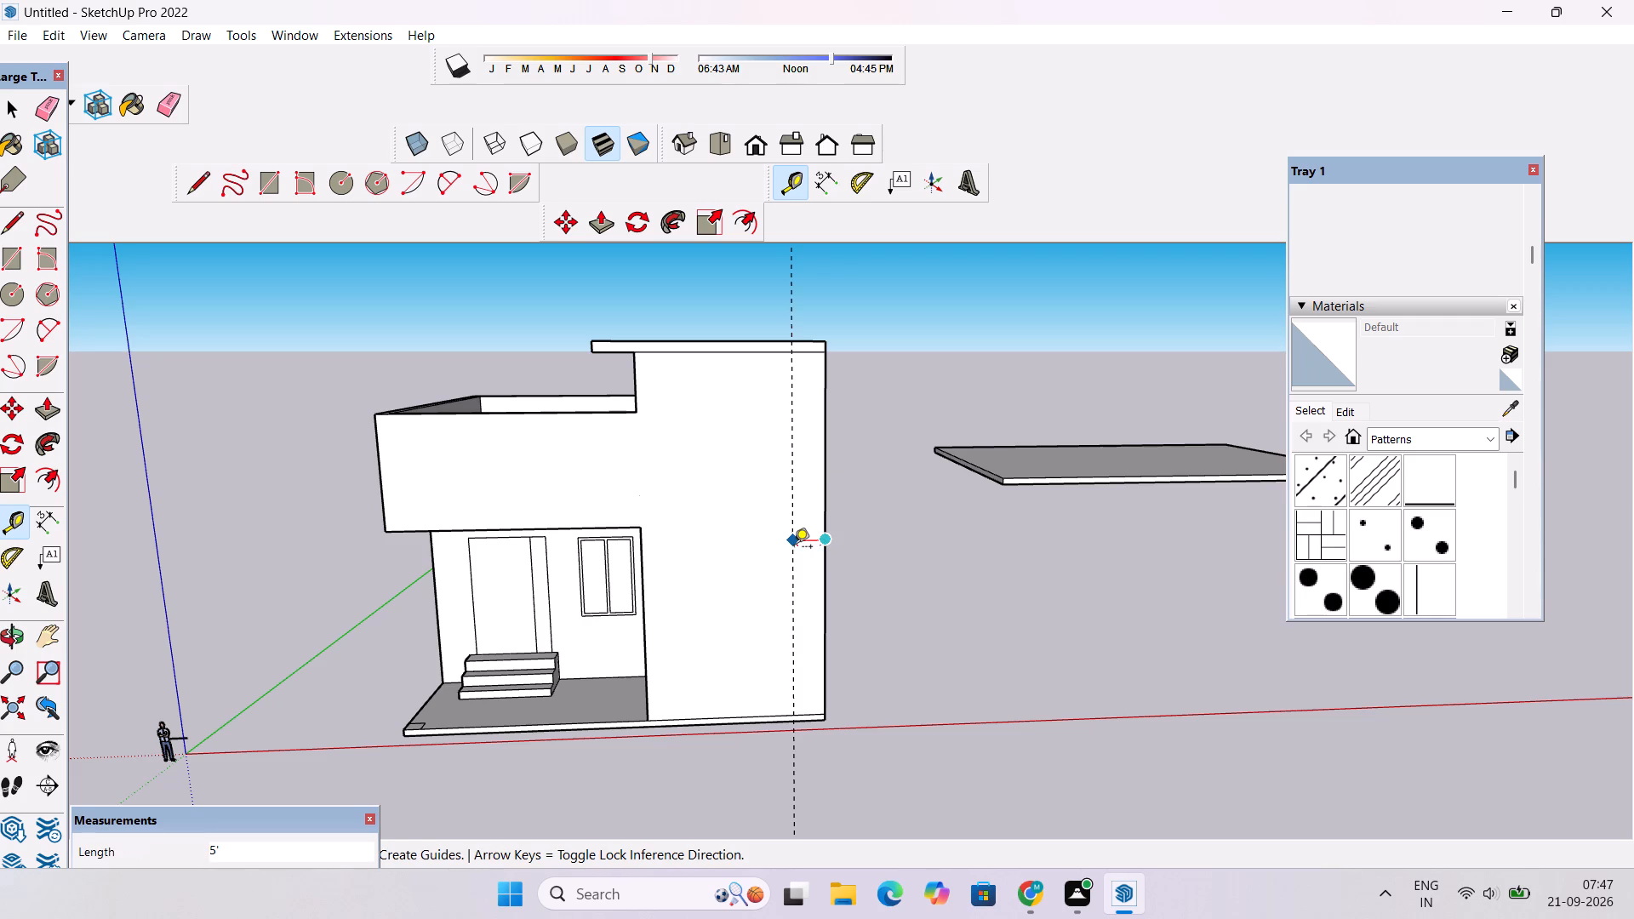
scroll(794, 548, "up", 8)
scroll(826, 546, "down", 6)
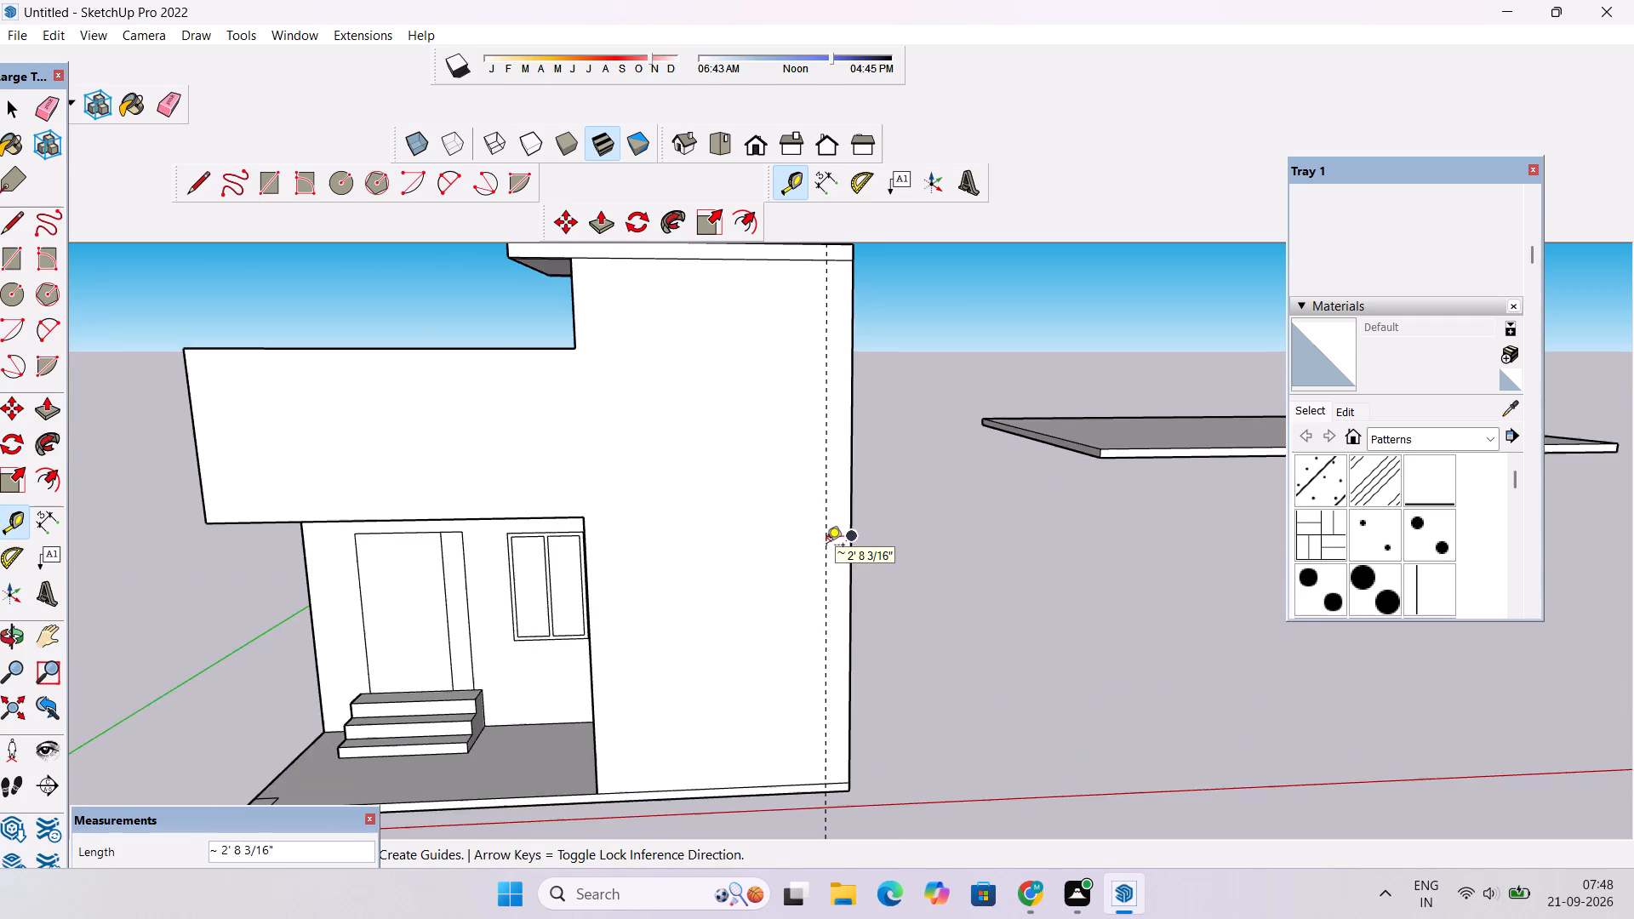
scroll(837, 540, "up", 9)
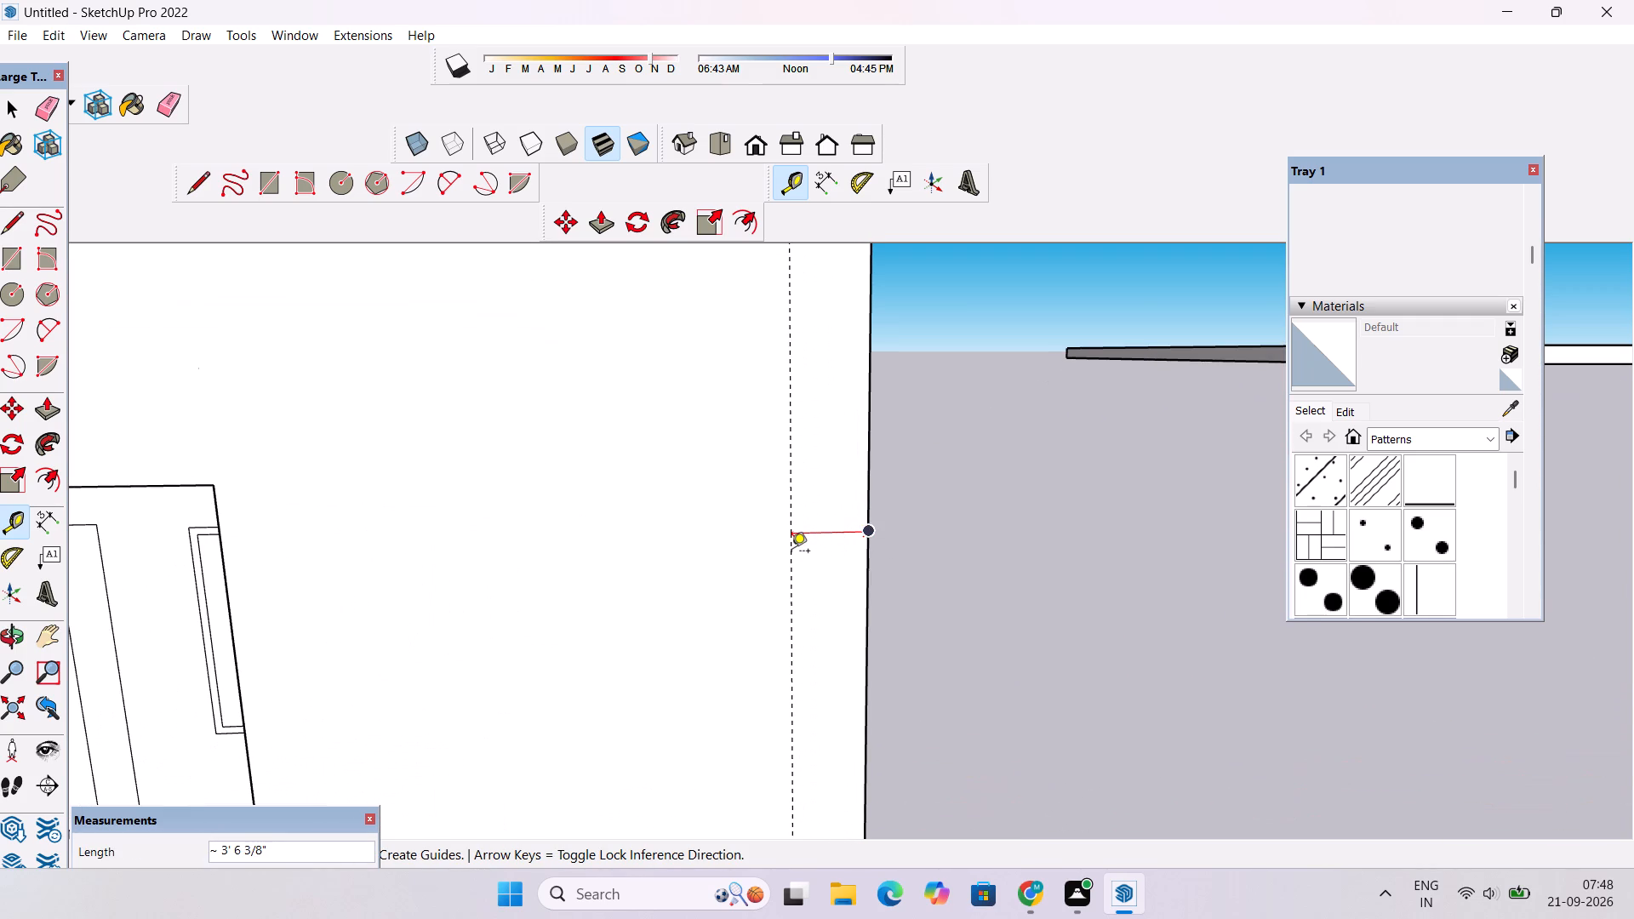
type("2.5'")
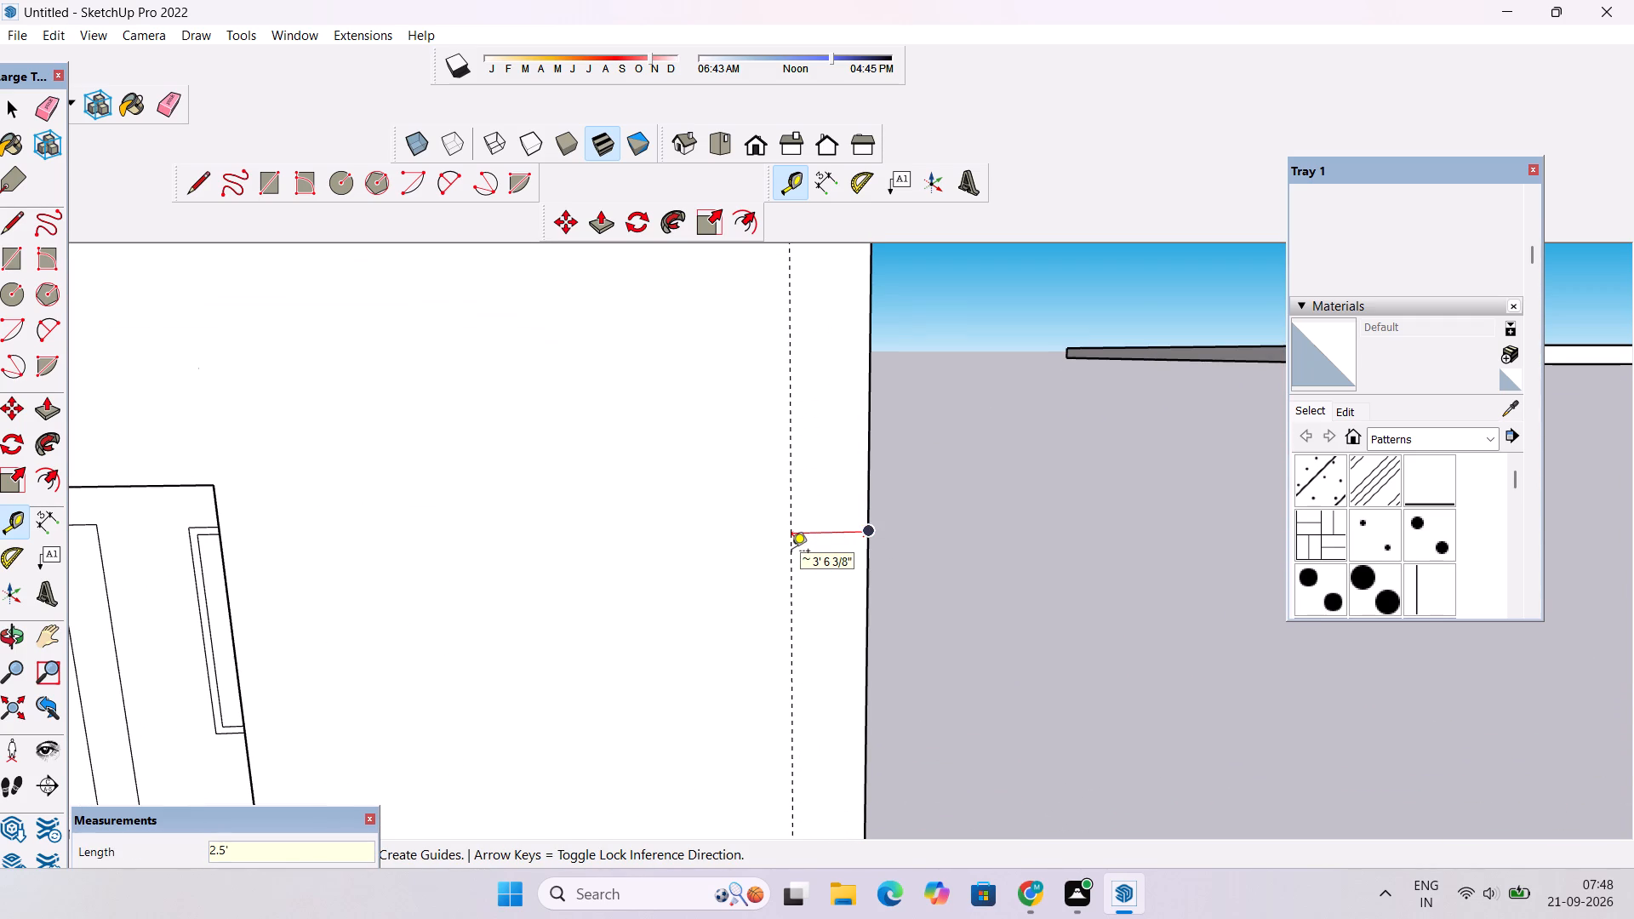
key("Return")
Examine the tower, its roof overhang and the vertical guide from above, below and the porch side.
scroll(786, 558, "down", 15)
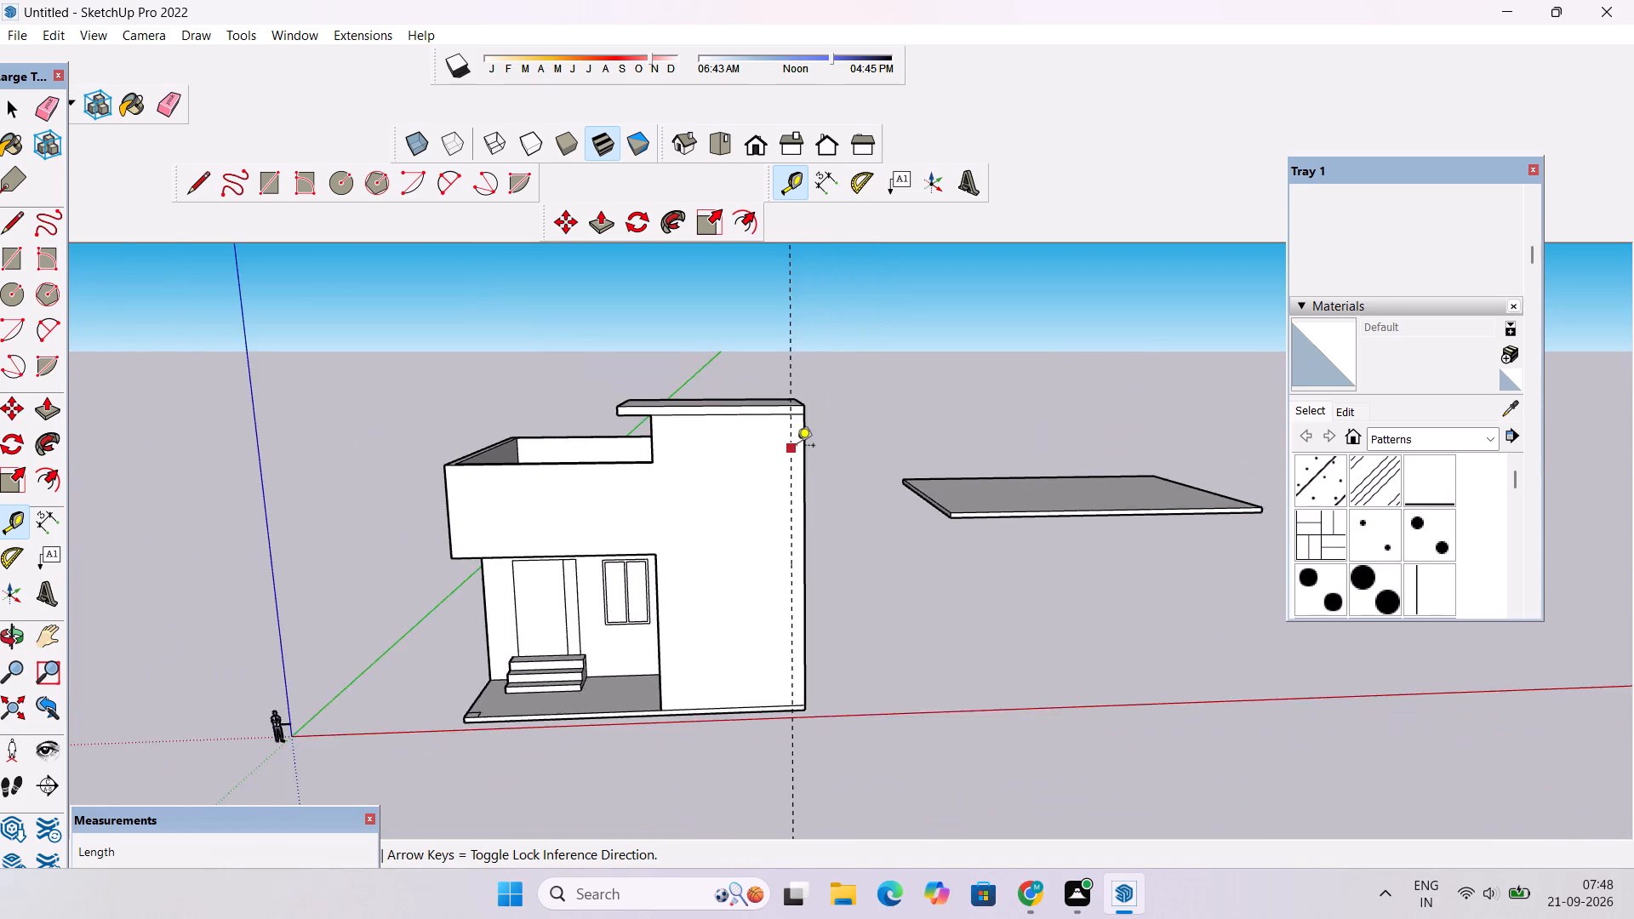
scroll(797, 447, "up", 8)
scroll(797, 447, "down", 2)
key("o")
left_click_drag(757, 729, 757, 527)
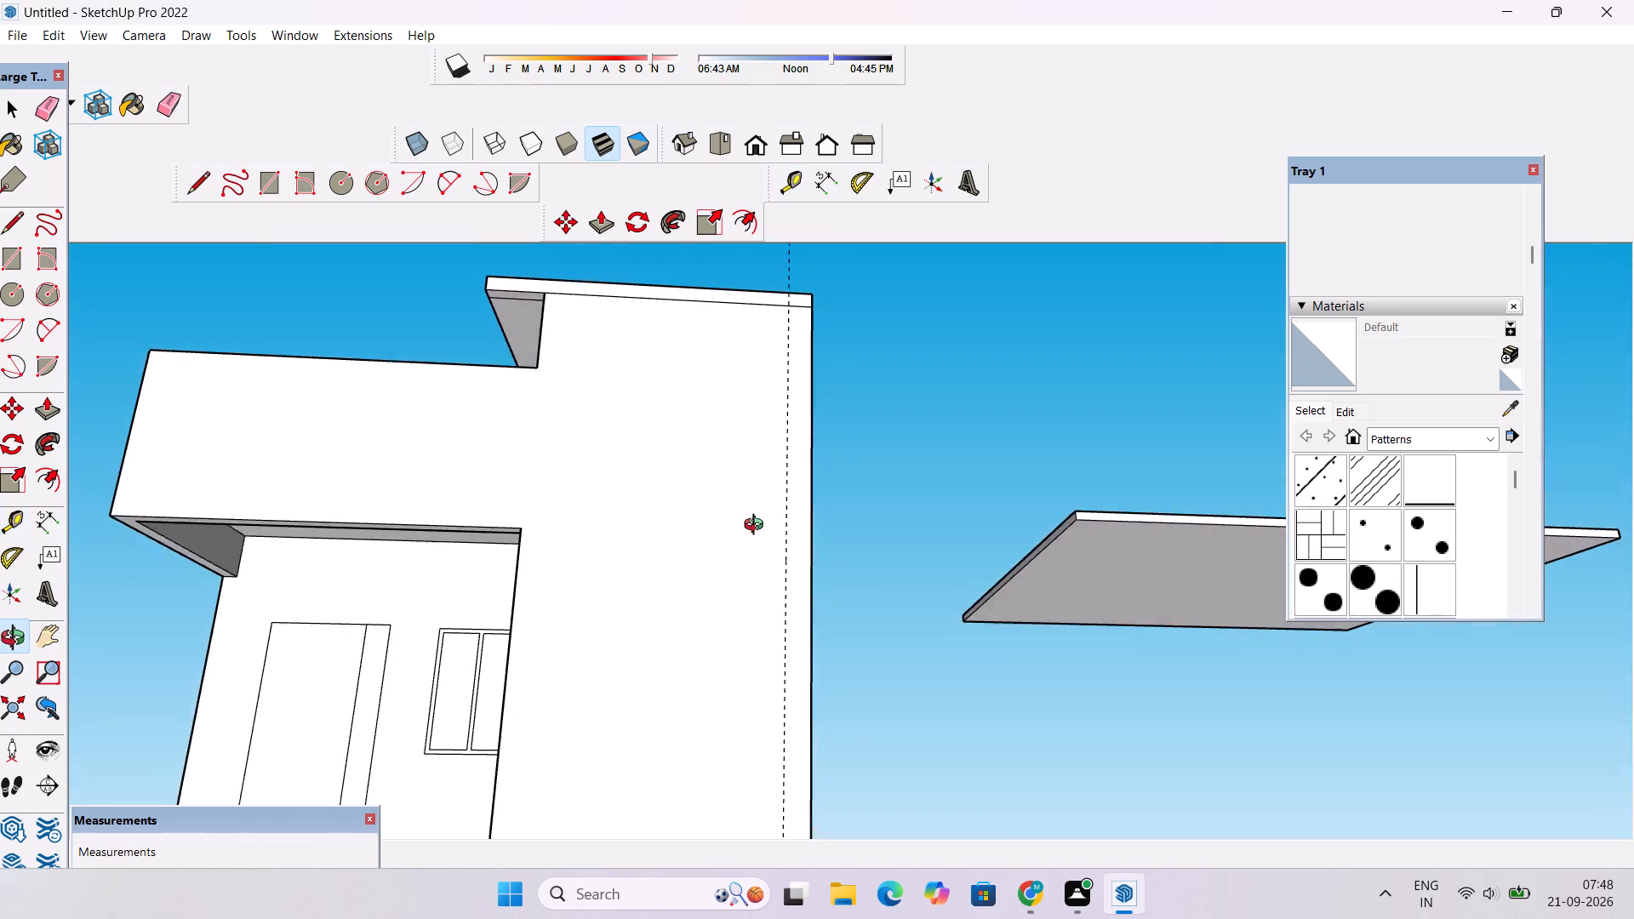
left_click_drag(757, 527, 755, 699)
scroll(774, 386, "down", 9)
left_click_drag(774, 374, 776, 528)
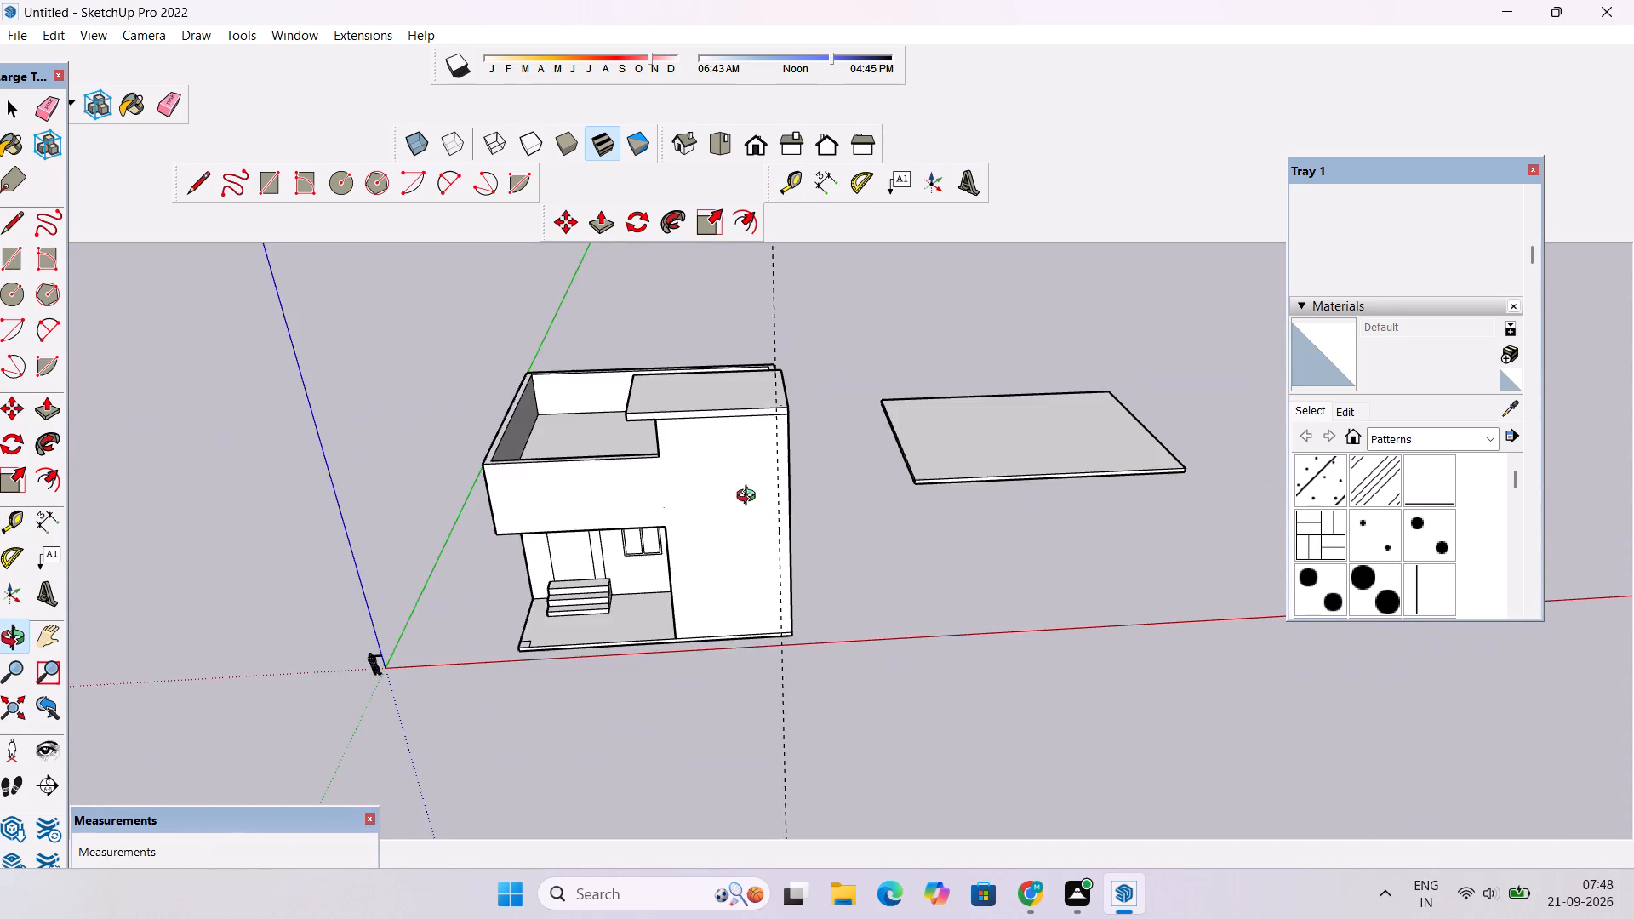
scroll(714, 407, "up", 10)
scroll(685, 496, "down", 2)
left_click_drag(637, 505, 764, 515)
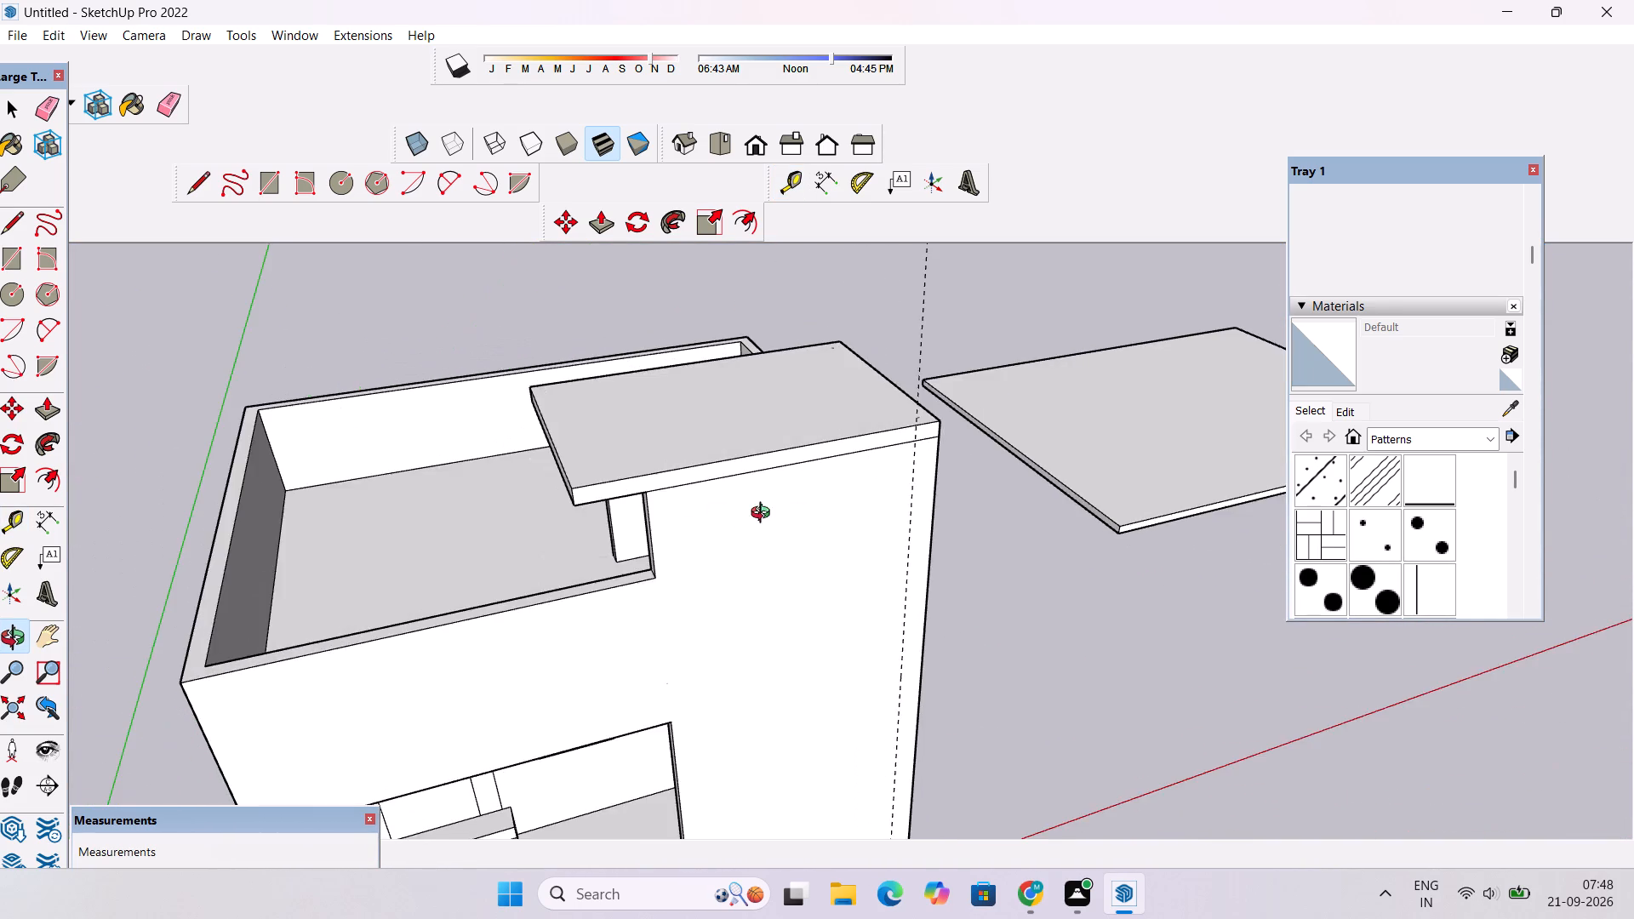
left_click_drag(764, 515, 693, 486)
left_click_drag(699, 474, 666, 466)
scroll(662, 455, "down", 5)
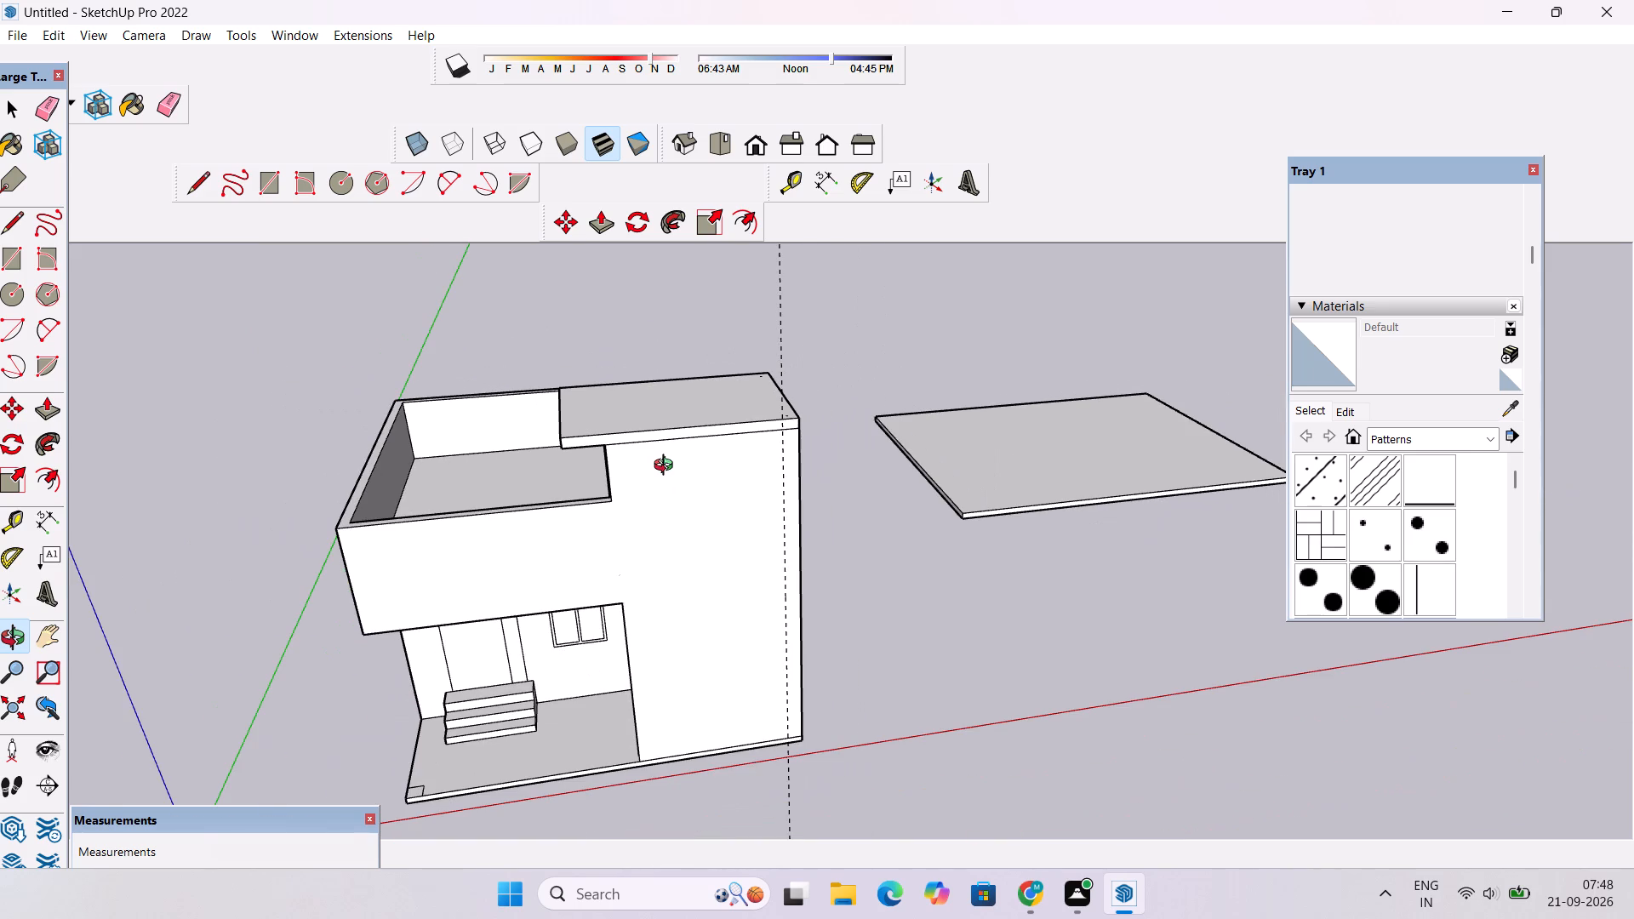
scroll(669, 467, "down", 4)
left_click_drag(695, 584, 649, 501)
left_click_drag(656, 517, 678, 602)
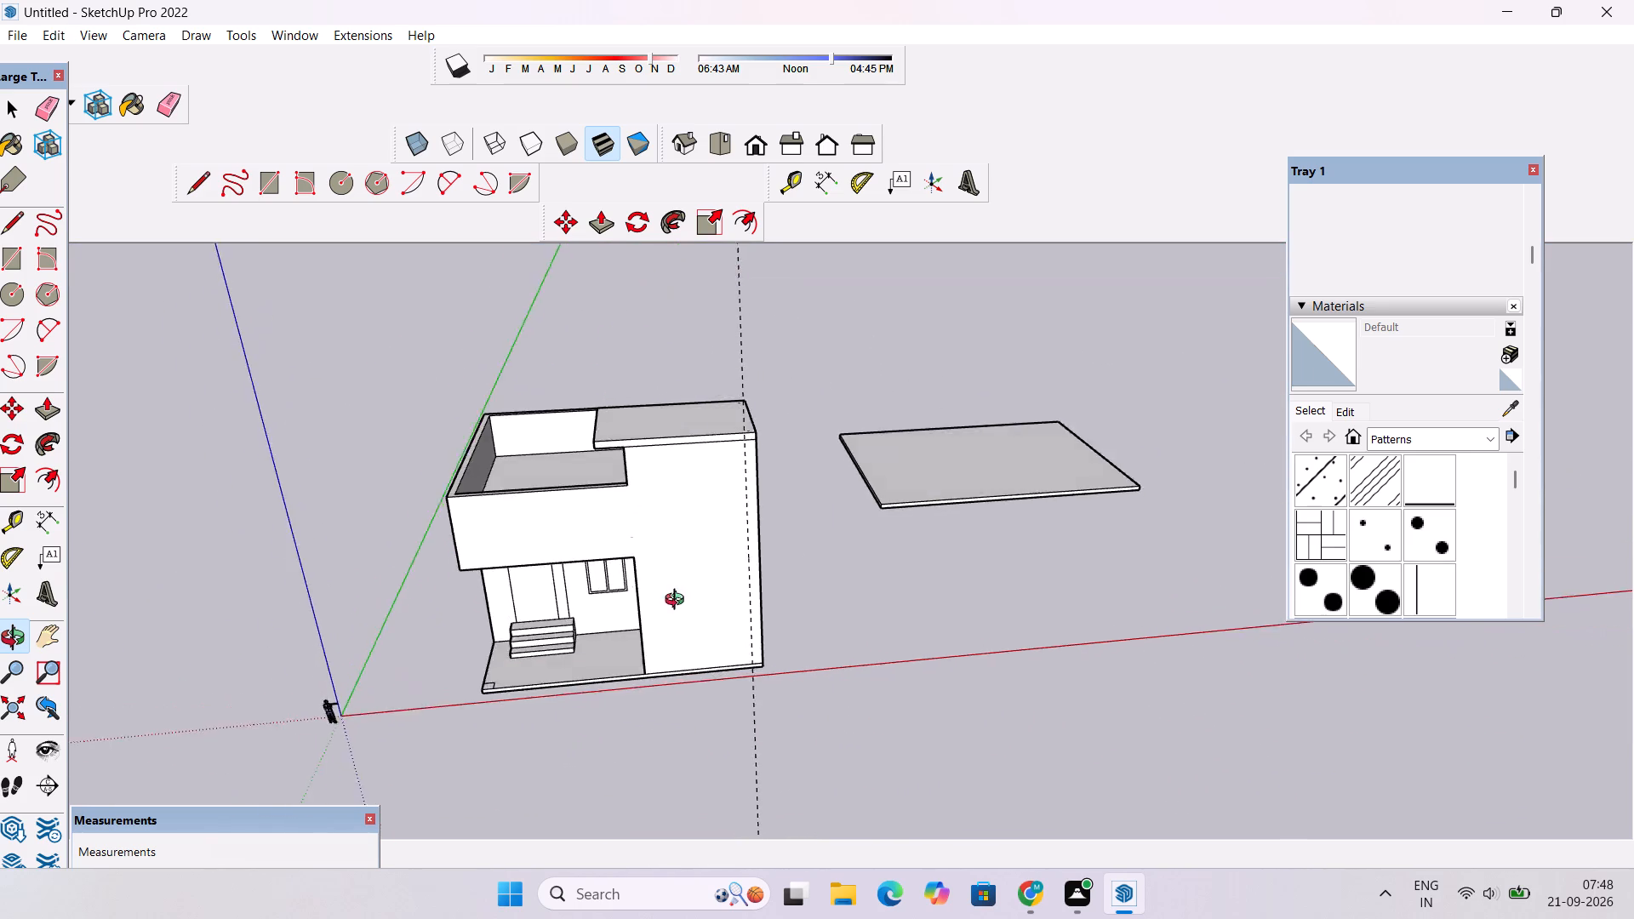
left_click_drag(678, 602, 735, 414)
scroll(768, 341, "up", 4, "shift")
left_click_drag(790, 324, 772, 518, "shift")
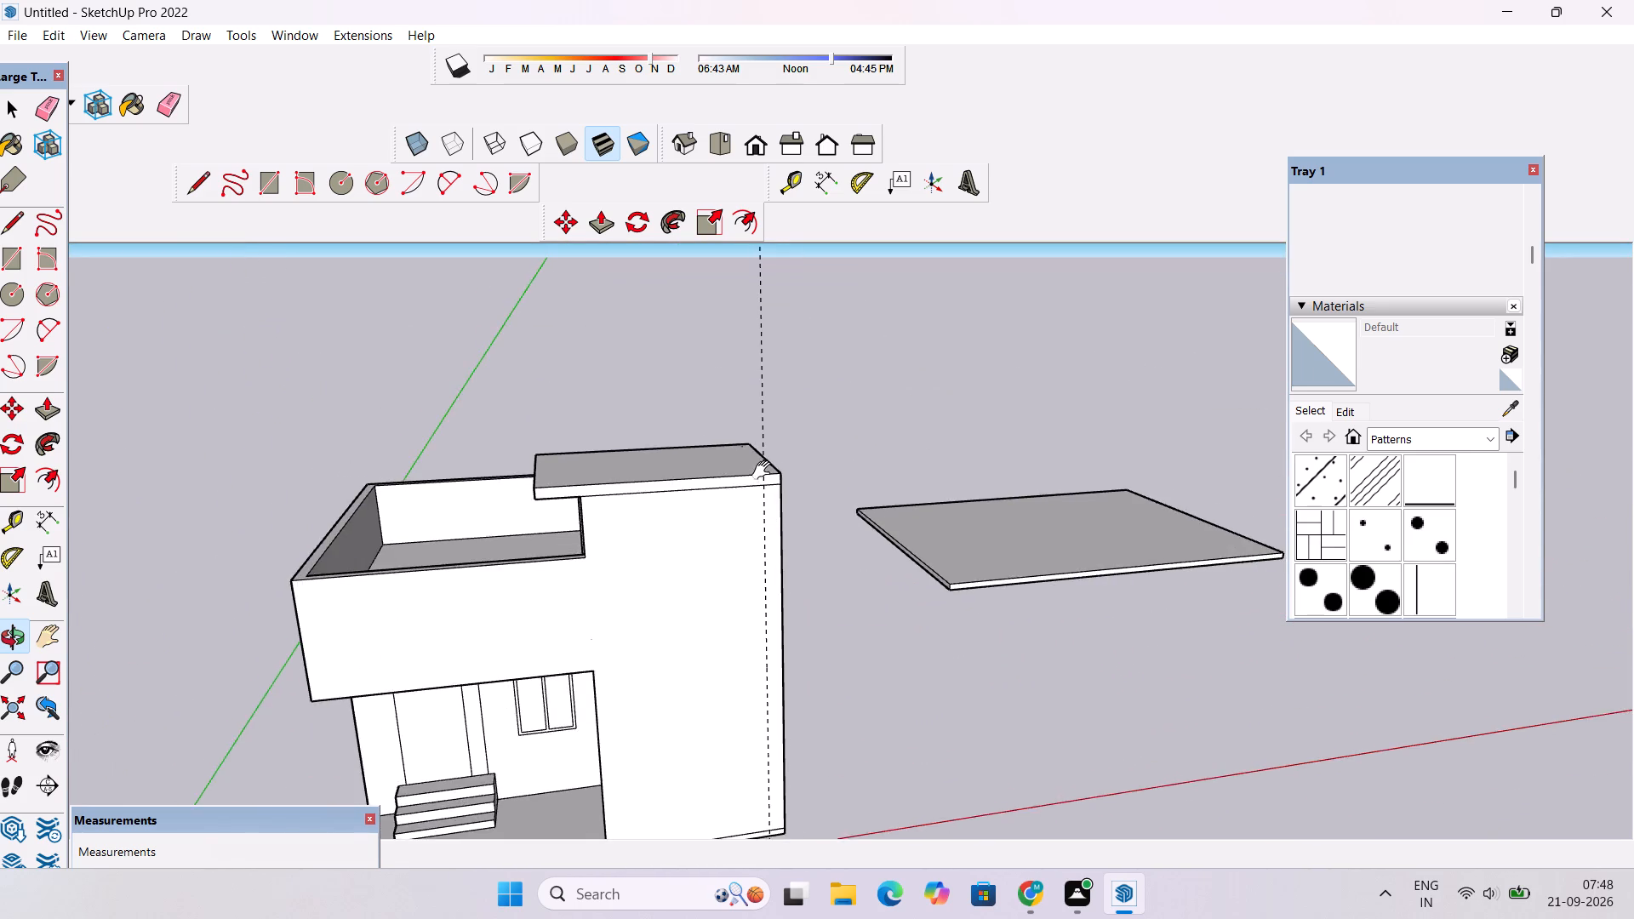
scroll(765, 471, "up", 8, "shift")
left_click_drag(756, 517, 698, 391, "shift")
scroll(724, 301, "down", 9, "shift")
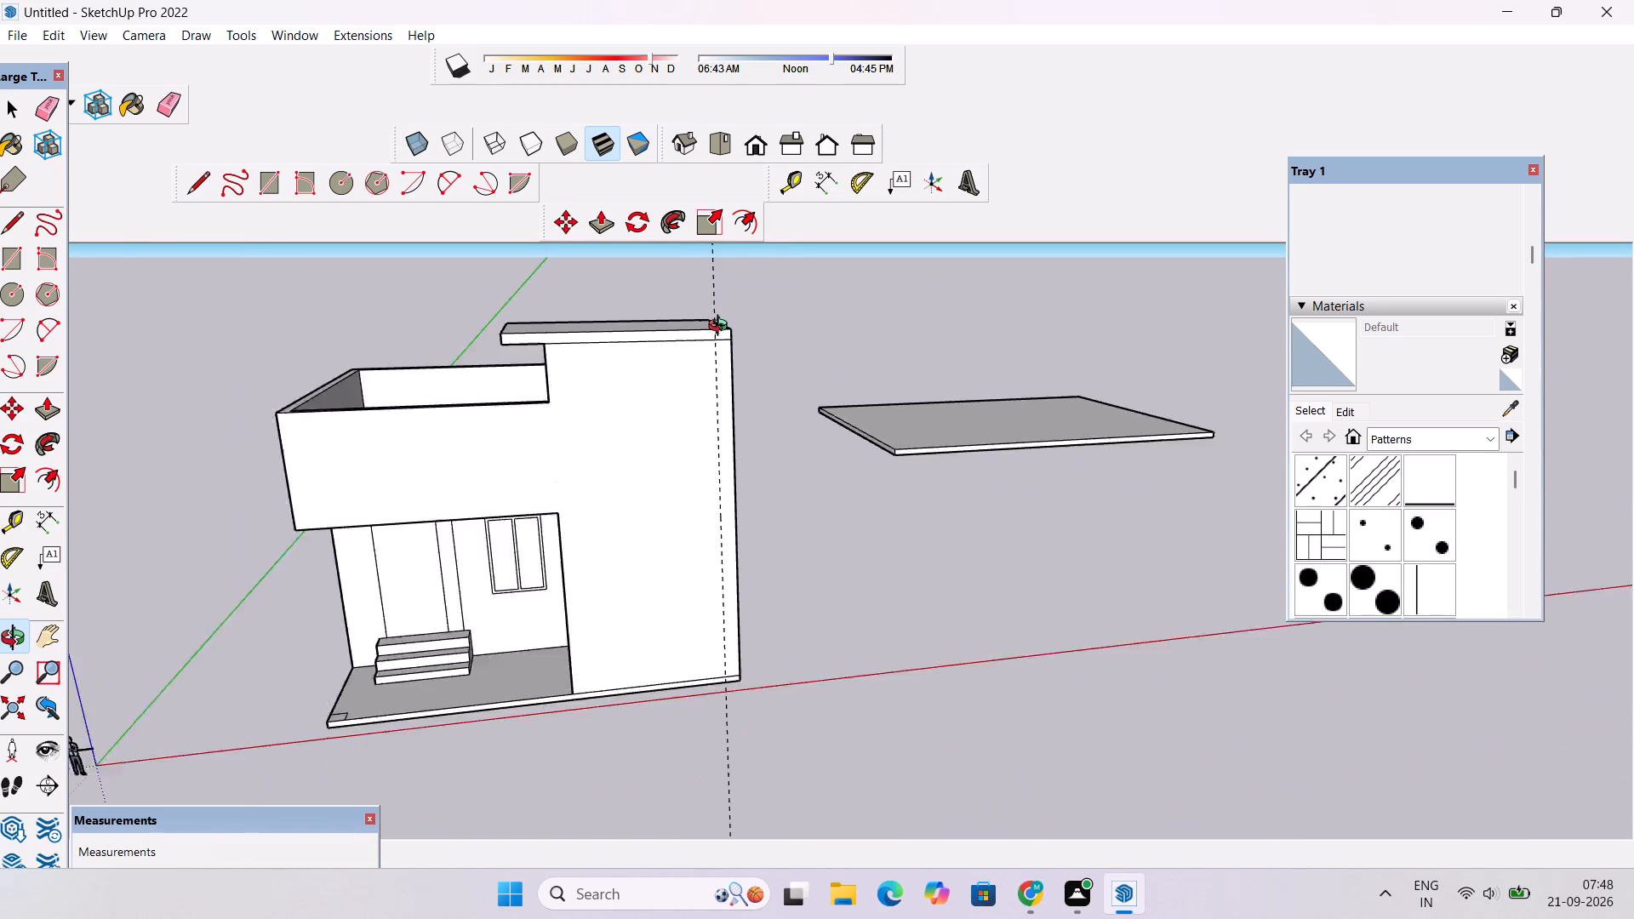
scroll(722, 328, "down", 1, "shift")
left_click_drag(752, 483, 737, 362, "shift")
left_click_drag(739, 459, 741, 575, "shift")
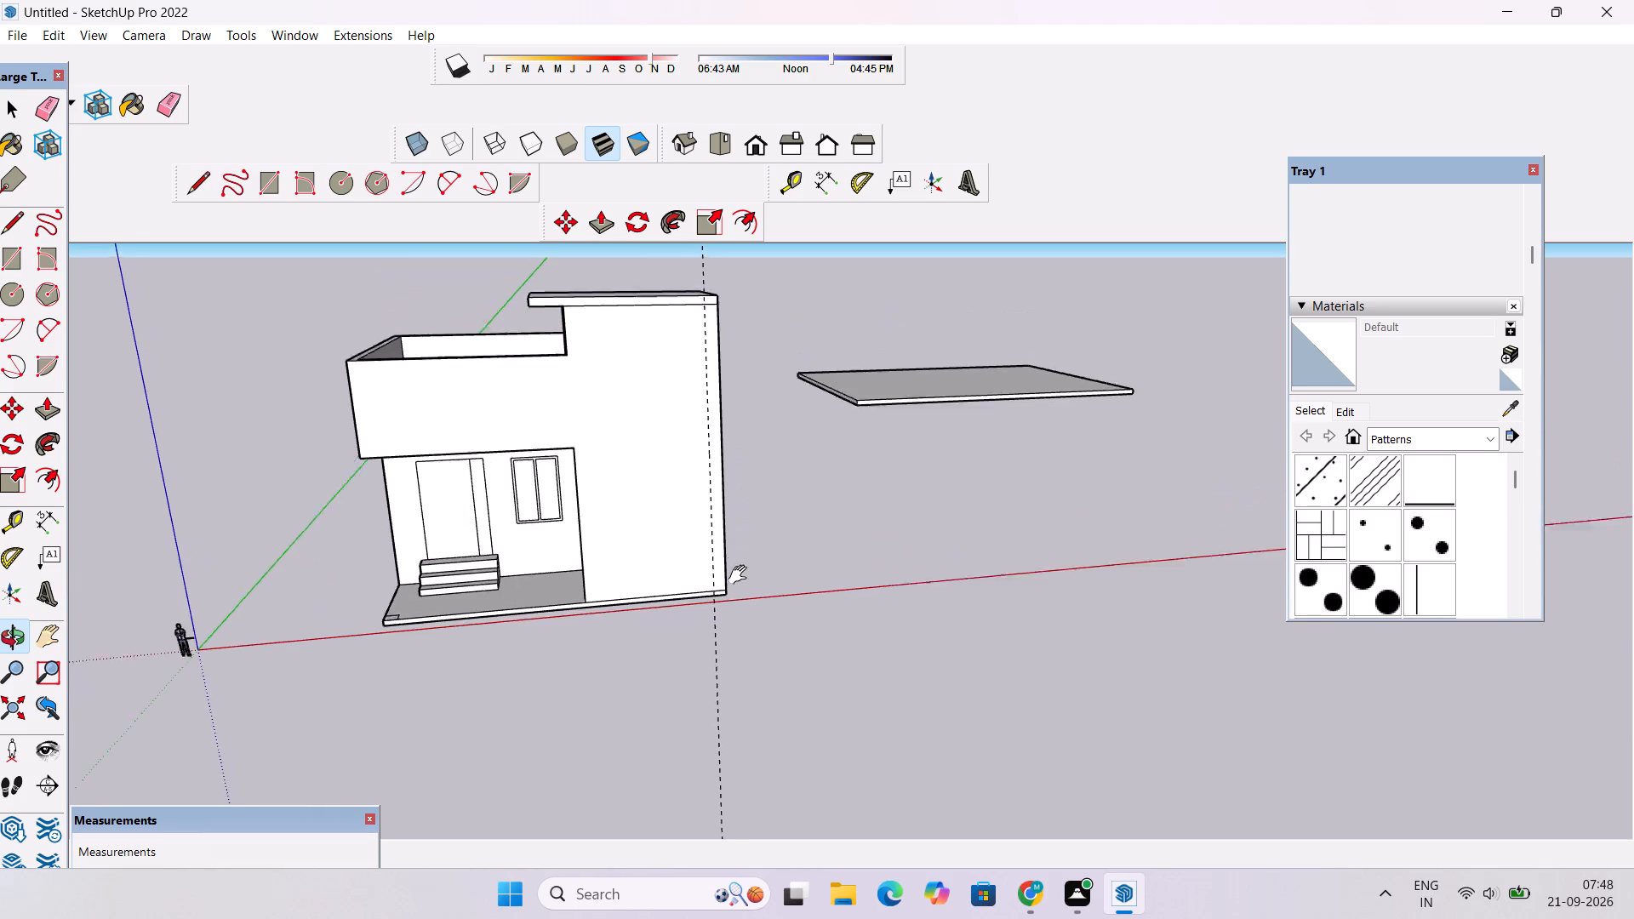
left_click_drag(741, 575, 741, 580, "shift")
Draw a vertical line about 57' long along the guide on the tower wall, from its base to the roof slab.
scroll(700, 443, "up", 3, "shift")
key("l")
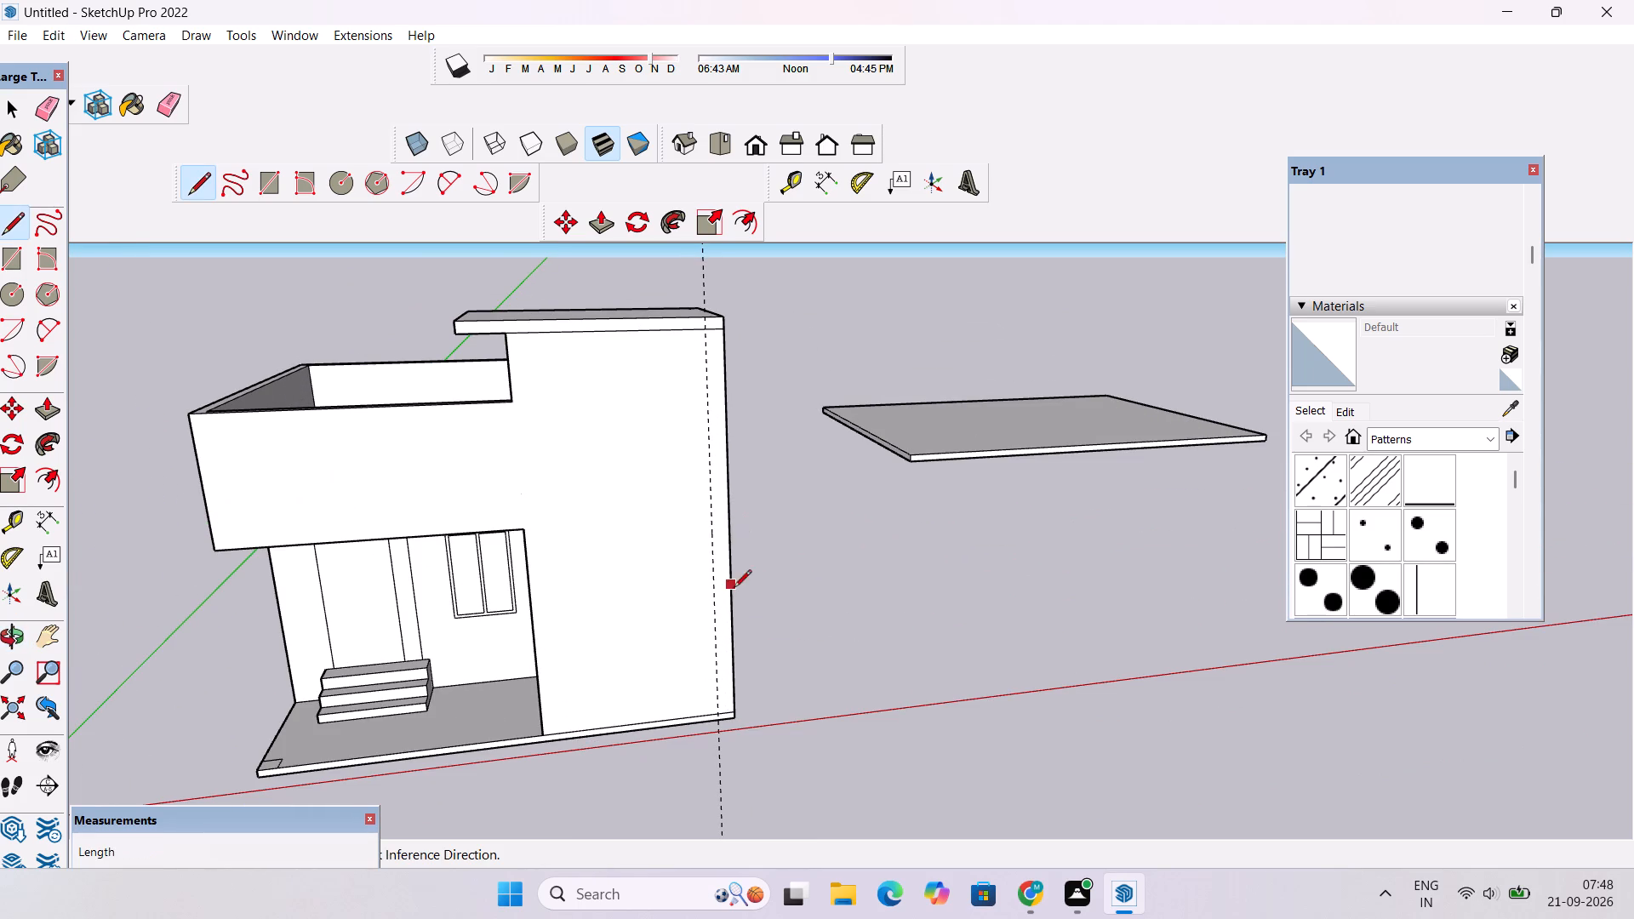
scroll(720, 708, "up", 3)
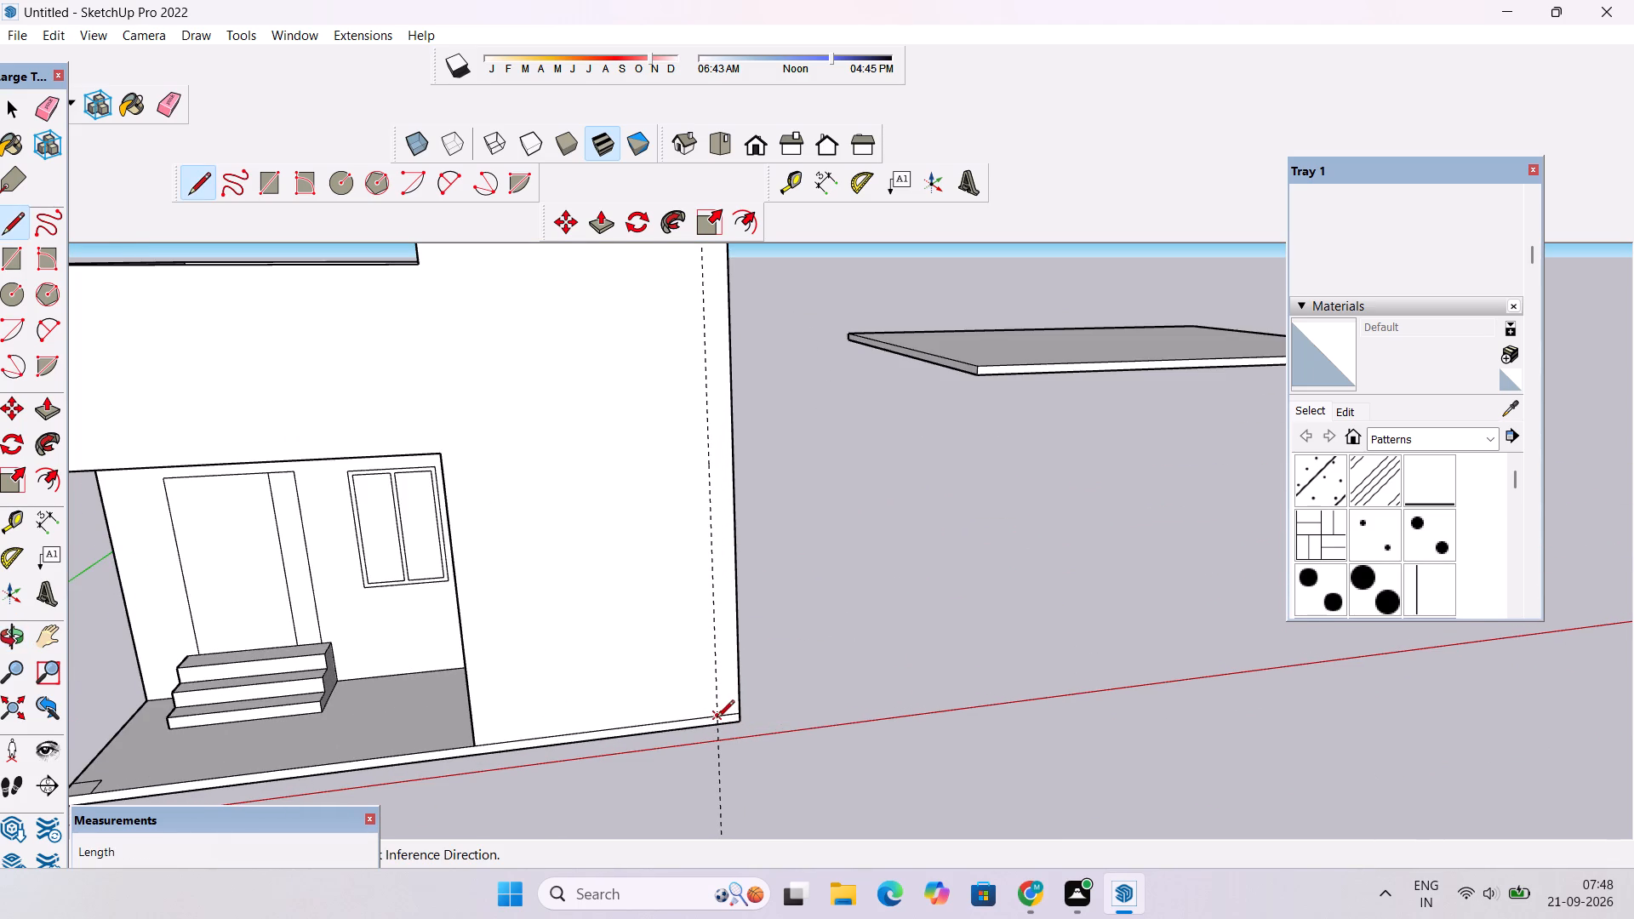
left_click(717, 719)
scroll(714, 689, "down", 12)
scroll(689, 561, "up", 6)
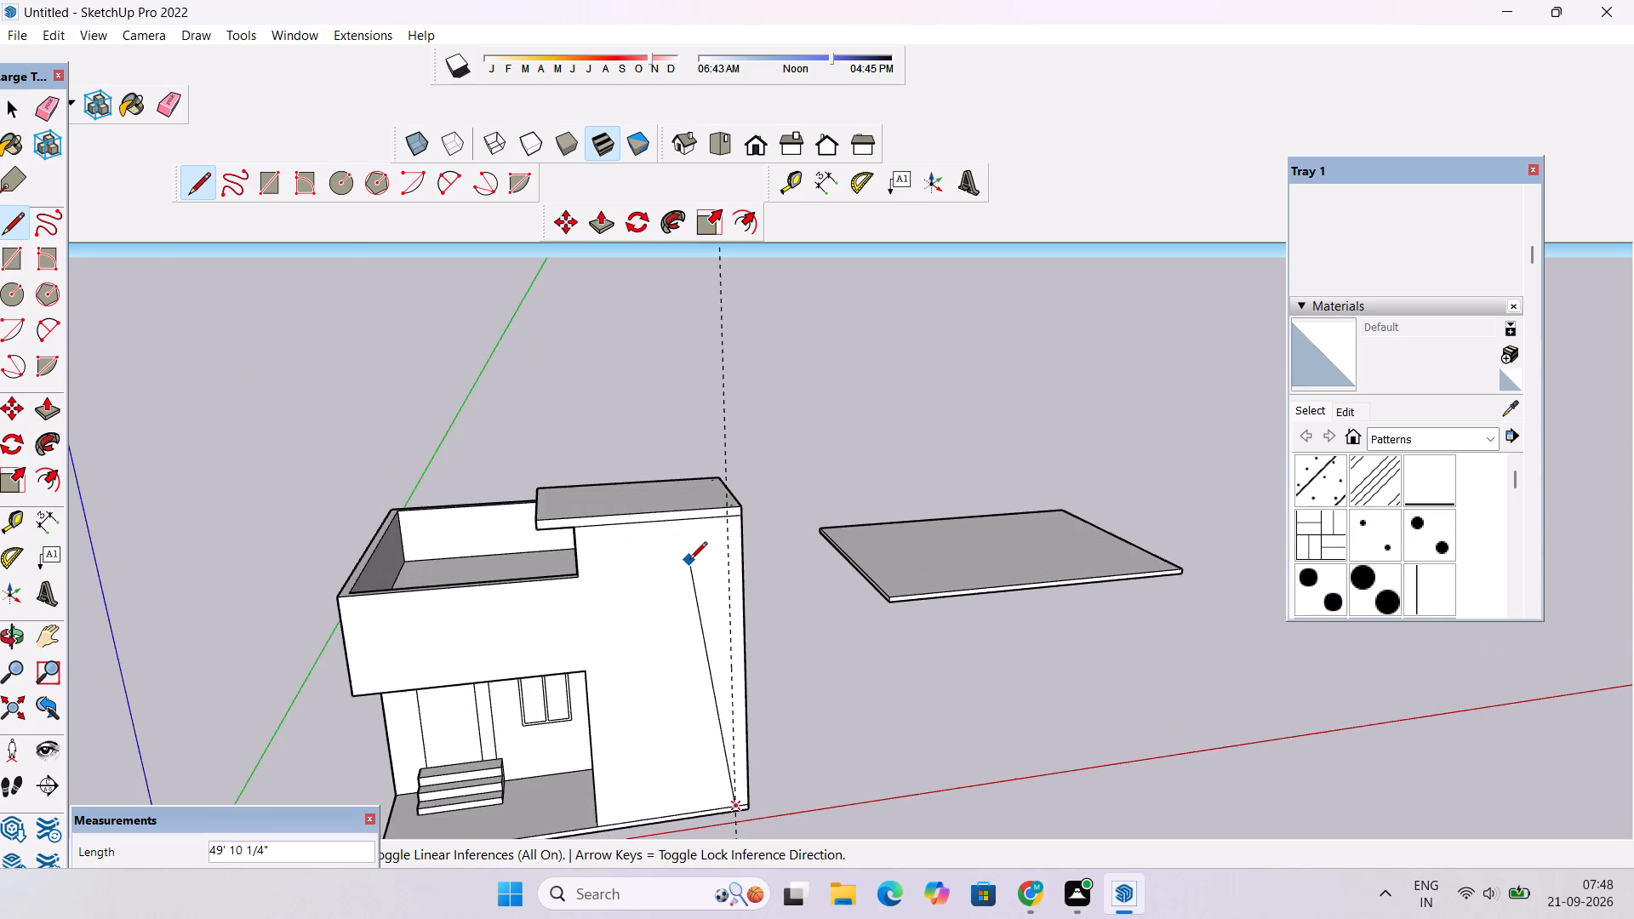
scroll(701, 555, "up", 3)
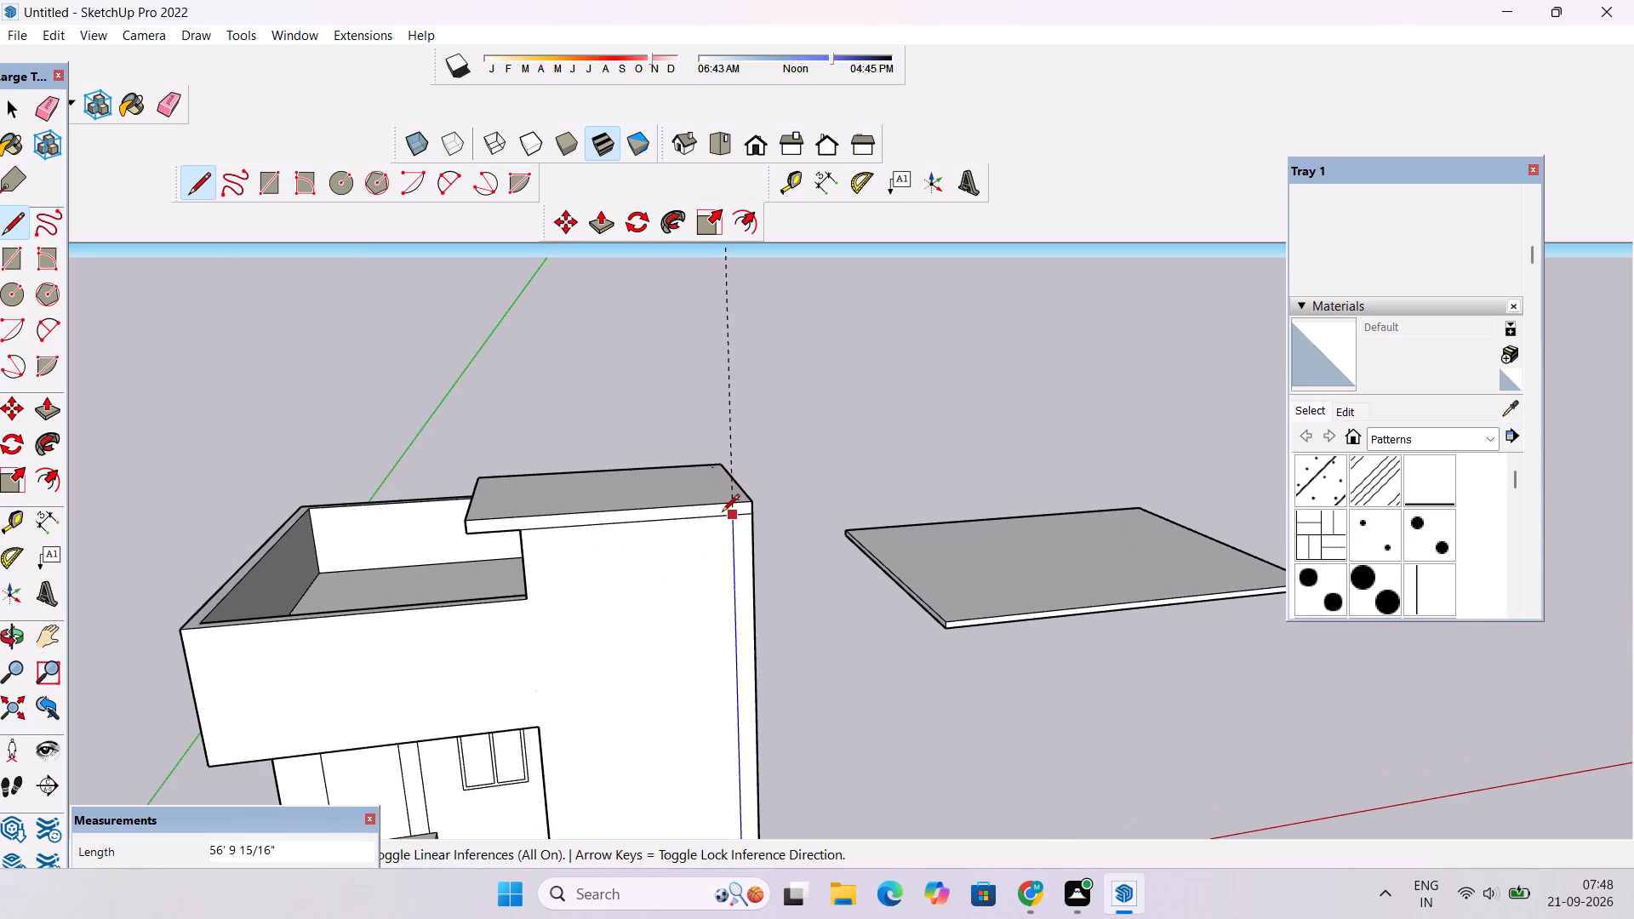
scroll(722, 513, "up", 4)
scroll(722, 521, "down", 2)
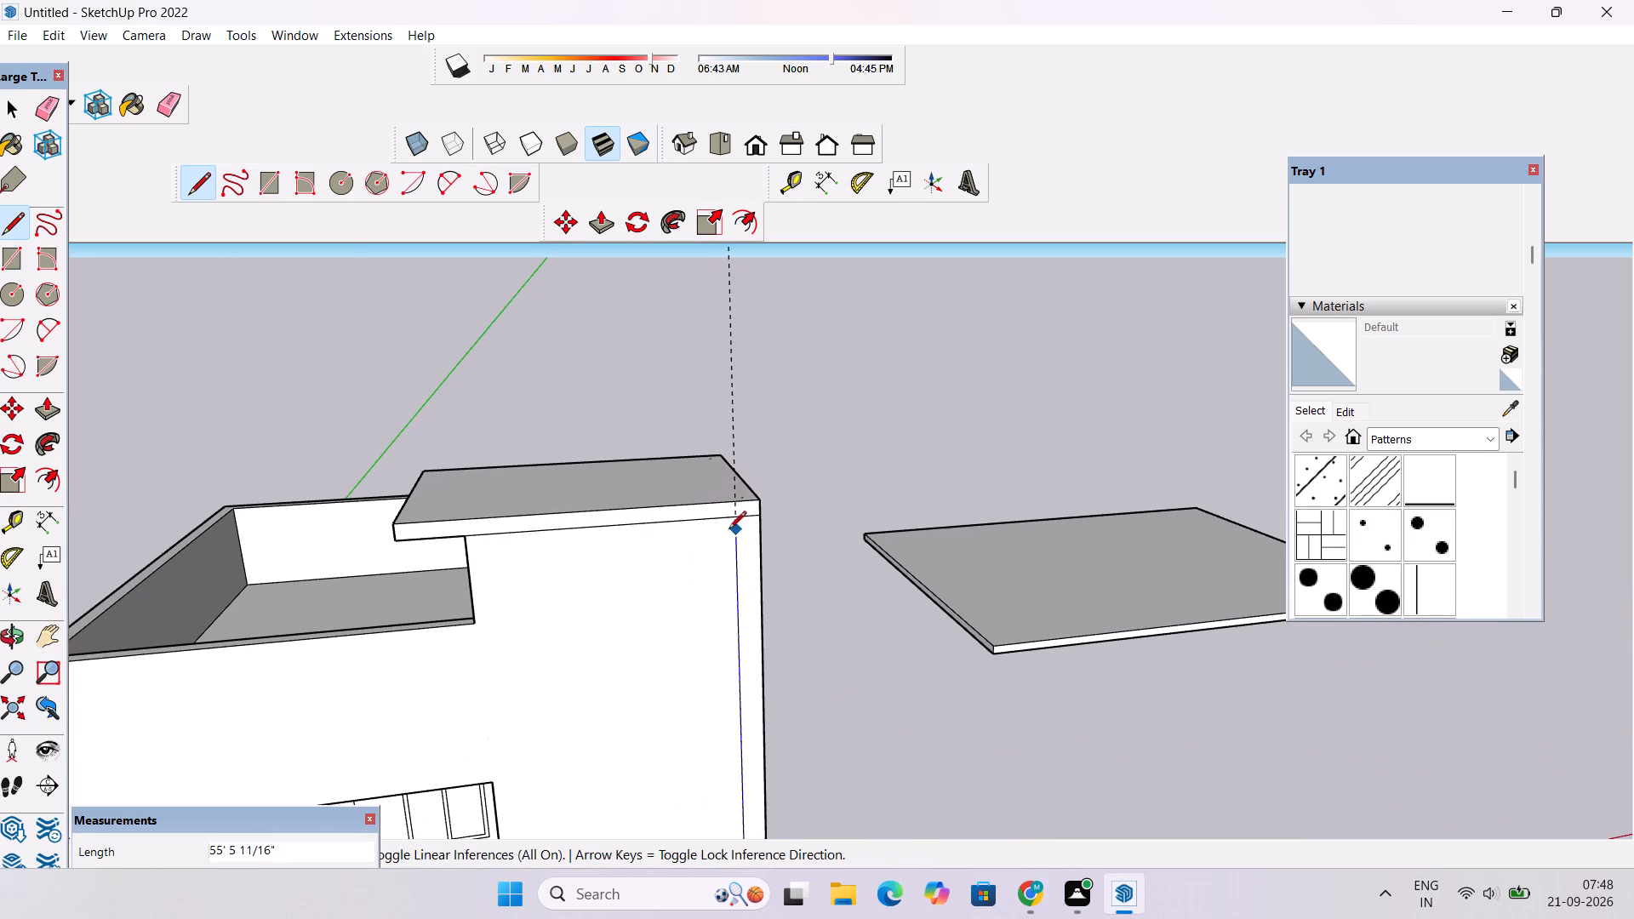
left_click(737, 515)
scroll(735, 510, "down", 7)
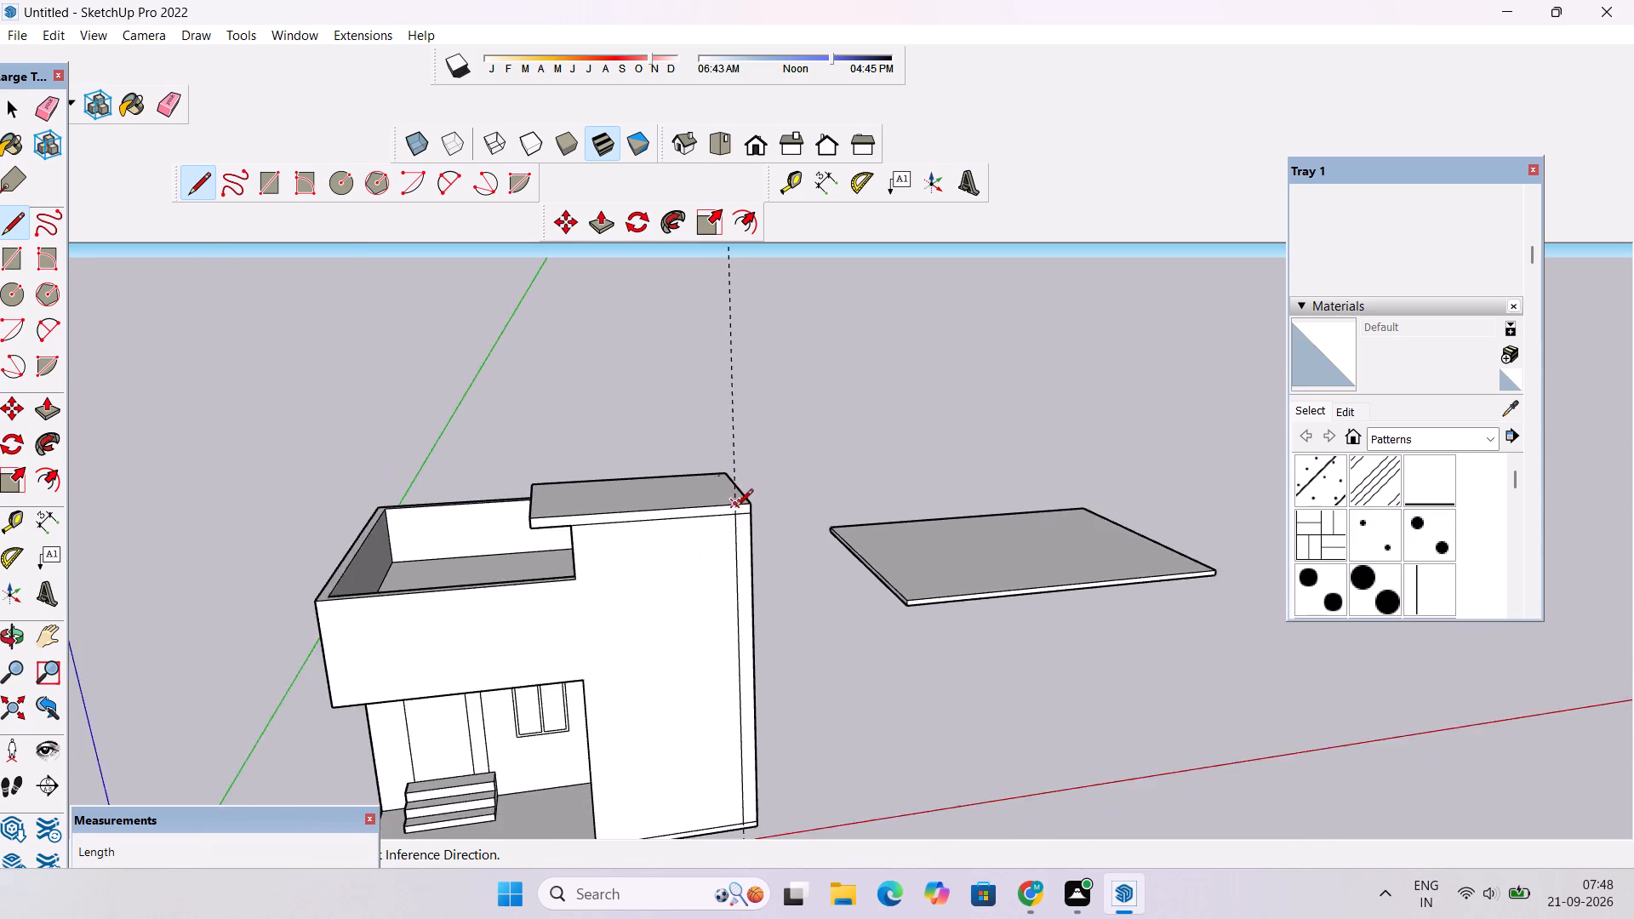
scroll(735, 508, "down", 2)
Erase the vertical guide beside the tower's outer corner.
key("space")
key("e")
left_click_drag(749, 404, 730, 431)
Erase the short horizontal edge below the roof slab between the new vertical line and the tower's outer corner.
key("o")
left_click_drag(795, 455, 636, 499)
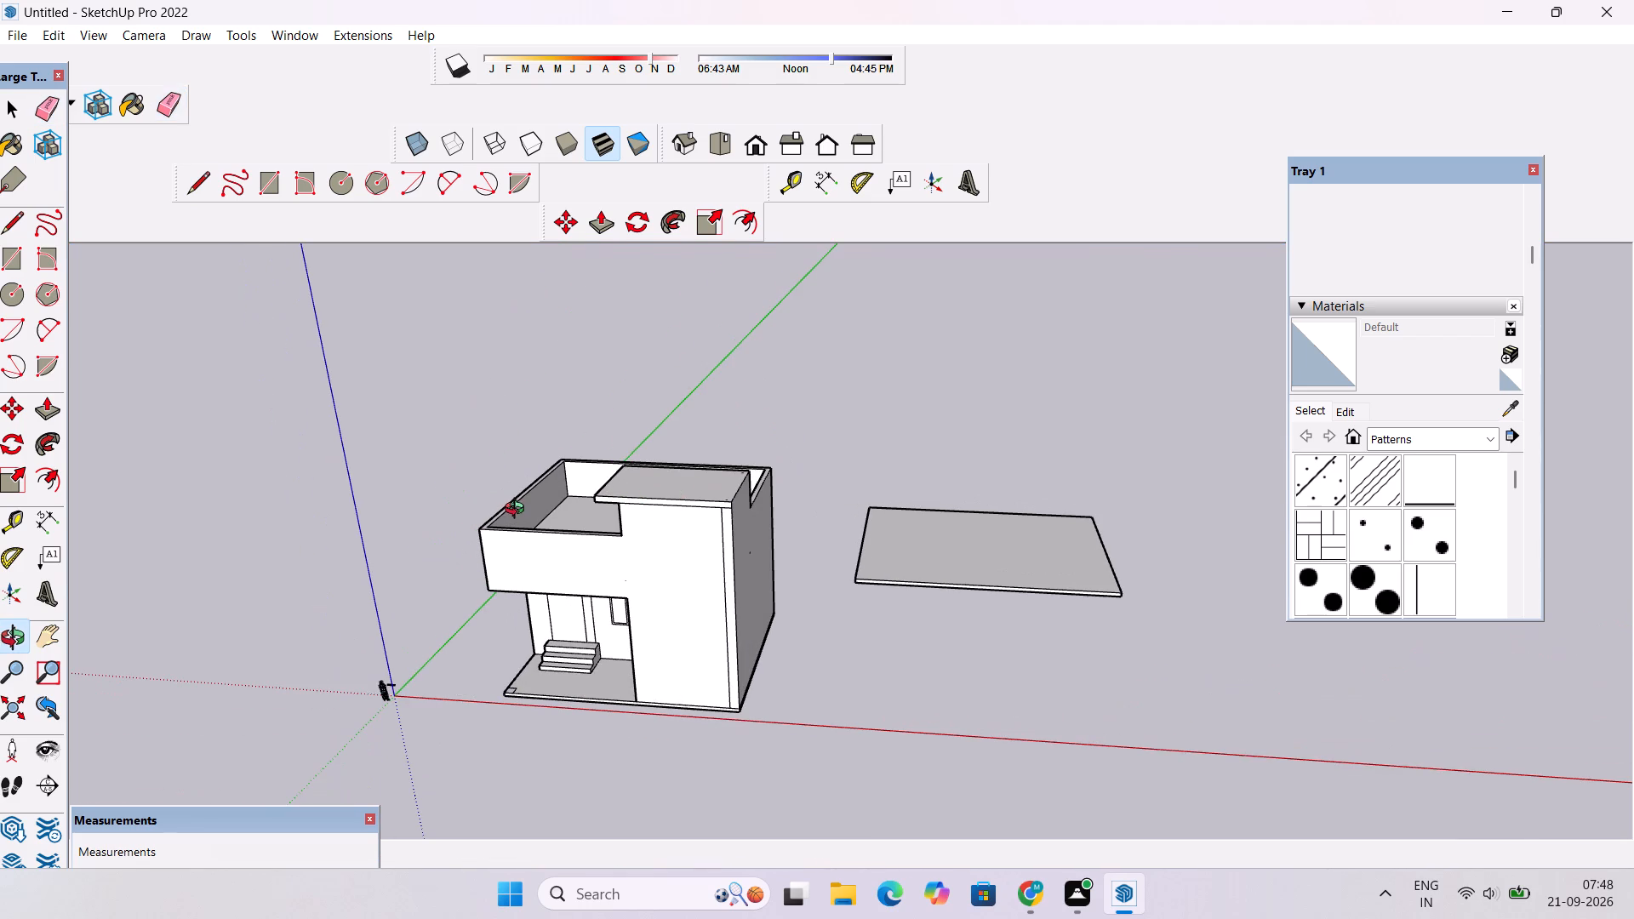
scroll(518, 511, "up", 4)
left_click_drag(518, 511, 587, 490)
scroll(880, 476, "up", 3)
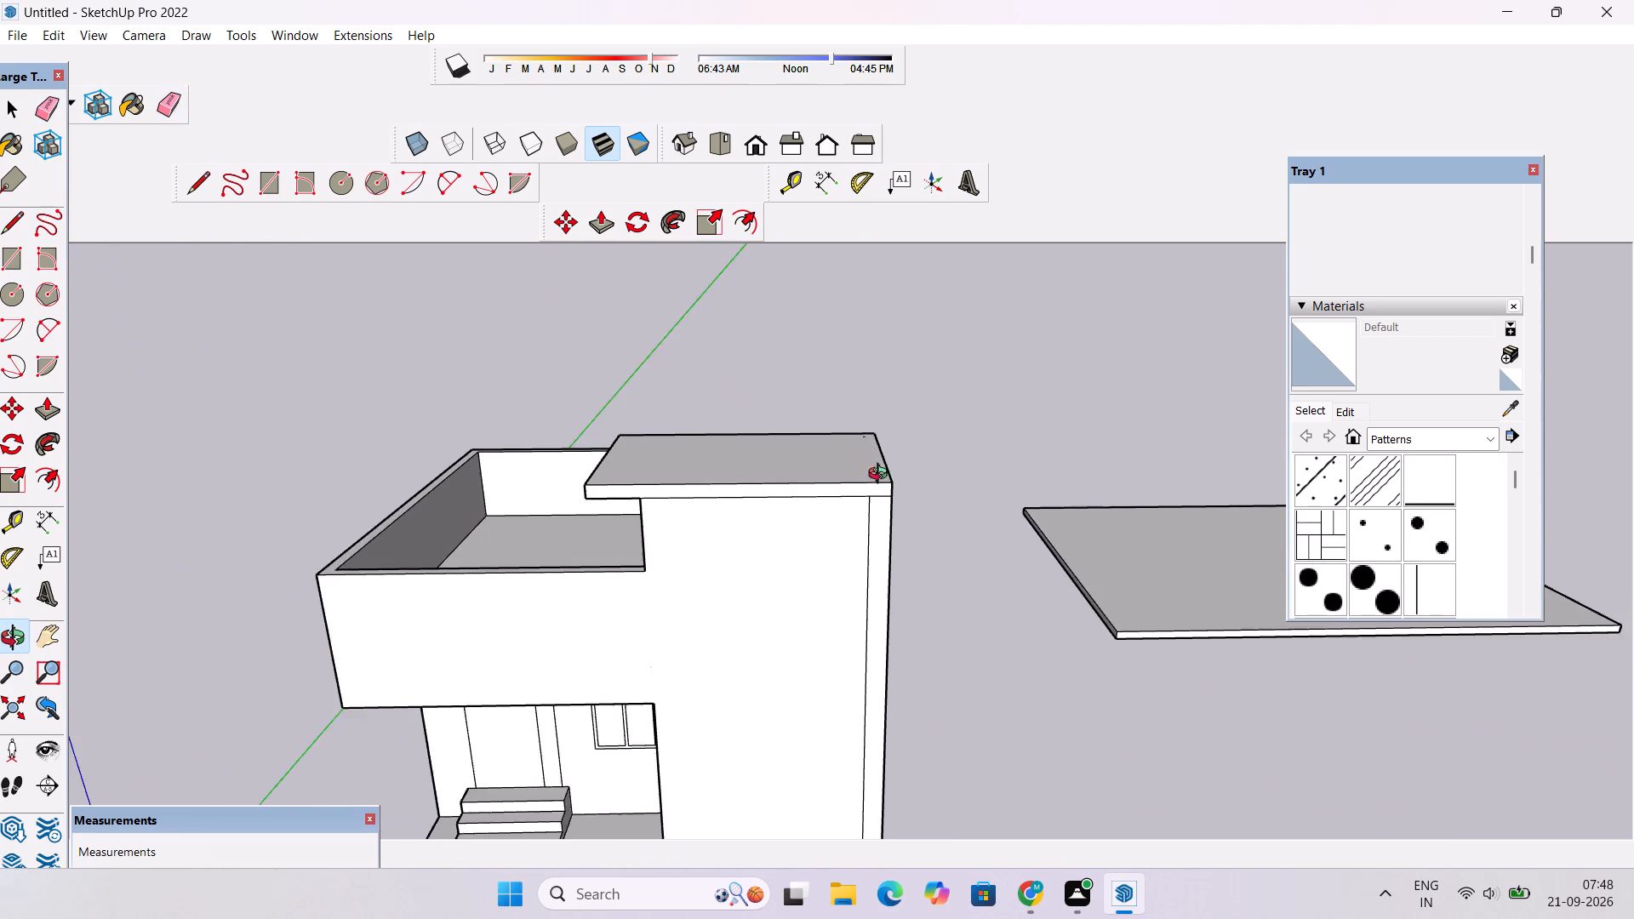
scroll(882, 476, "up", 4)
left_click(168, 107)
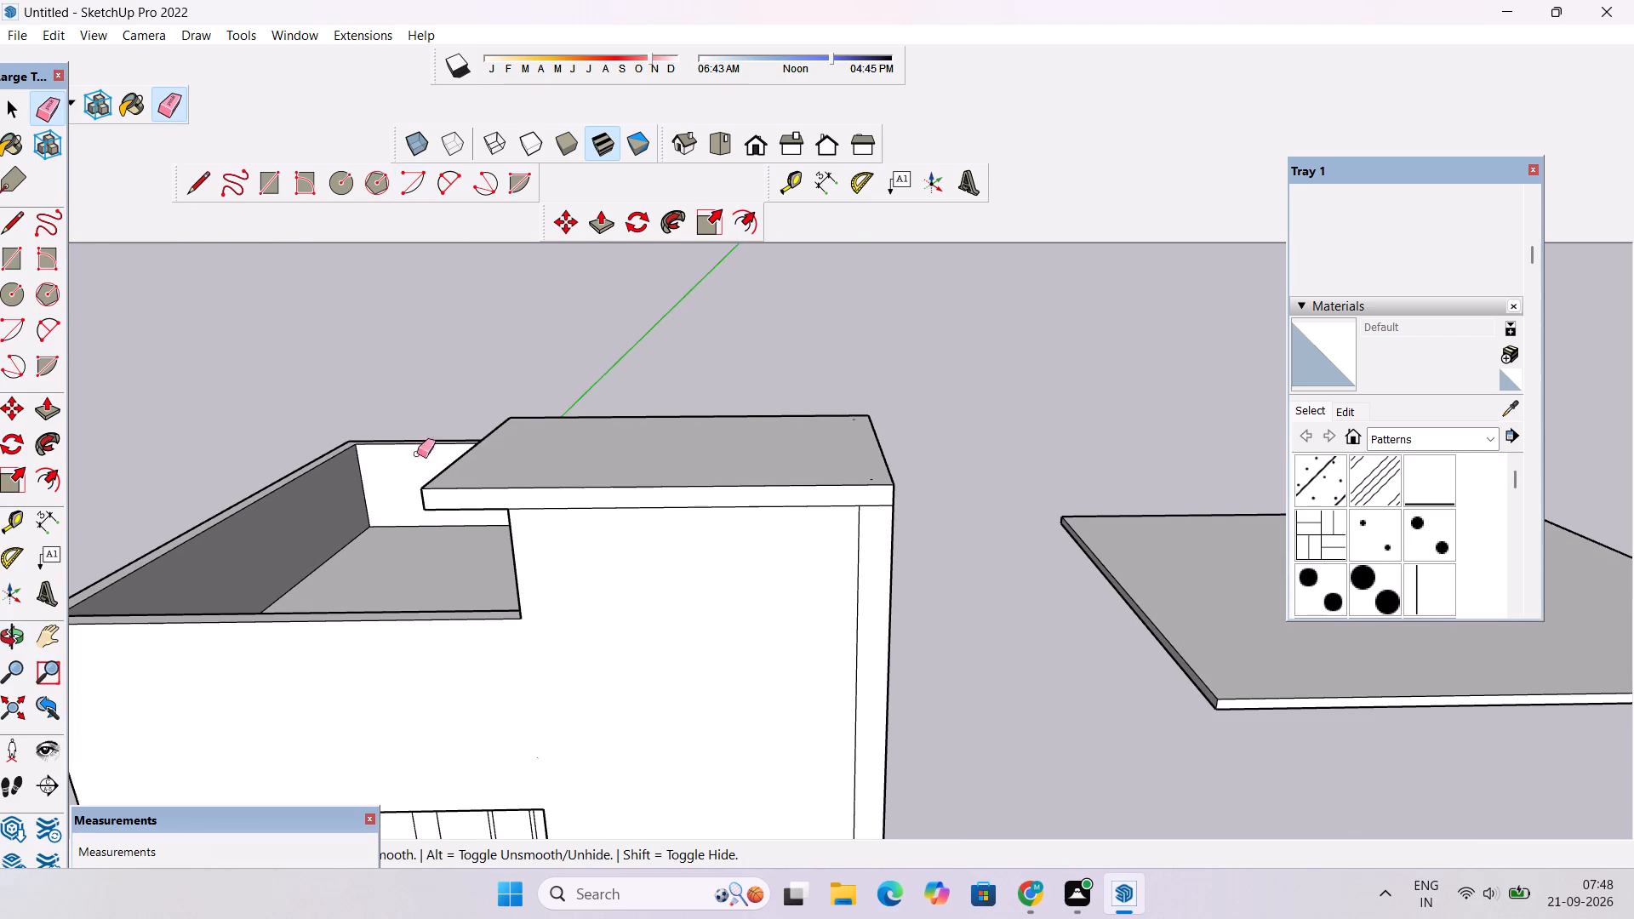
scroll(887, 514, "up", 3)
left_click(879, 498)
scroll(743, 495, "down", 9)
Examine the whole building from above, below and the porch side, checking the tower's edge strip, roof slab and porch.
left_click_drag(7, 642, 9, 630)
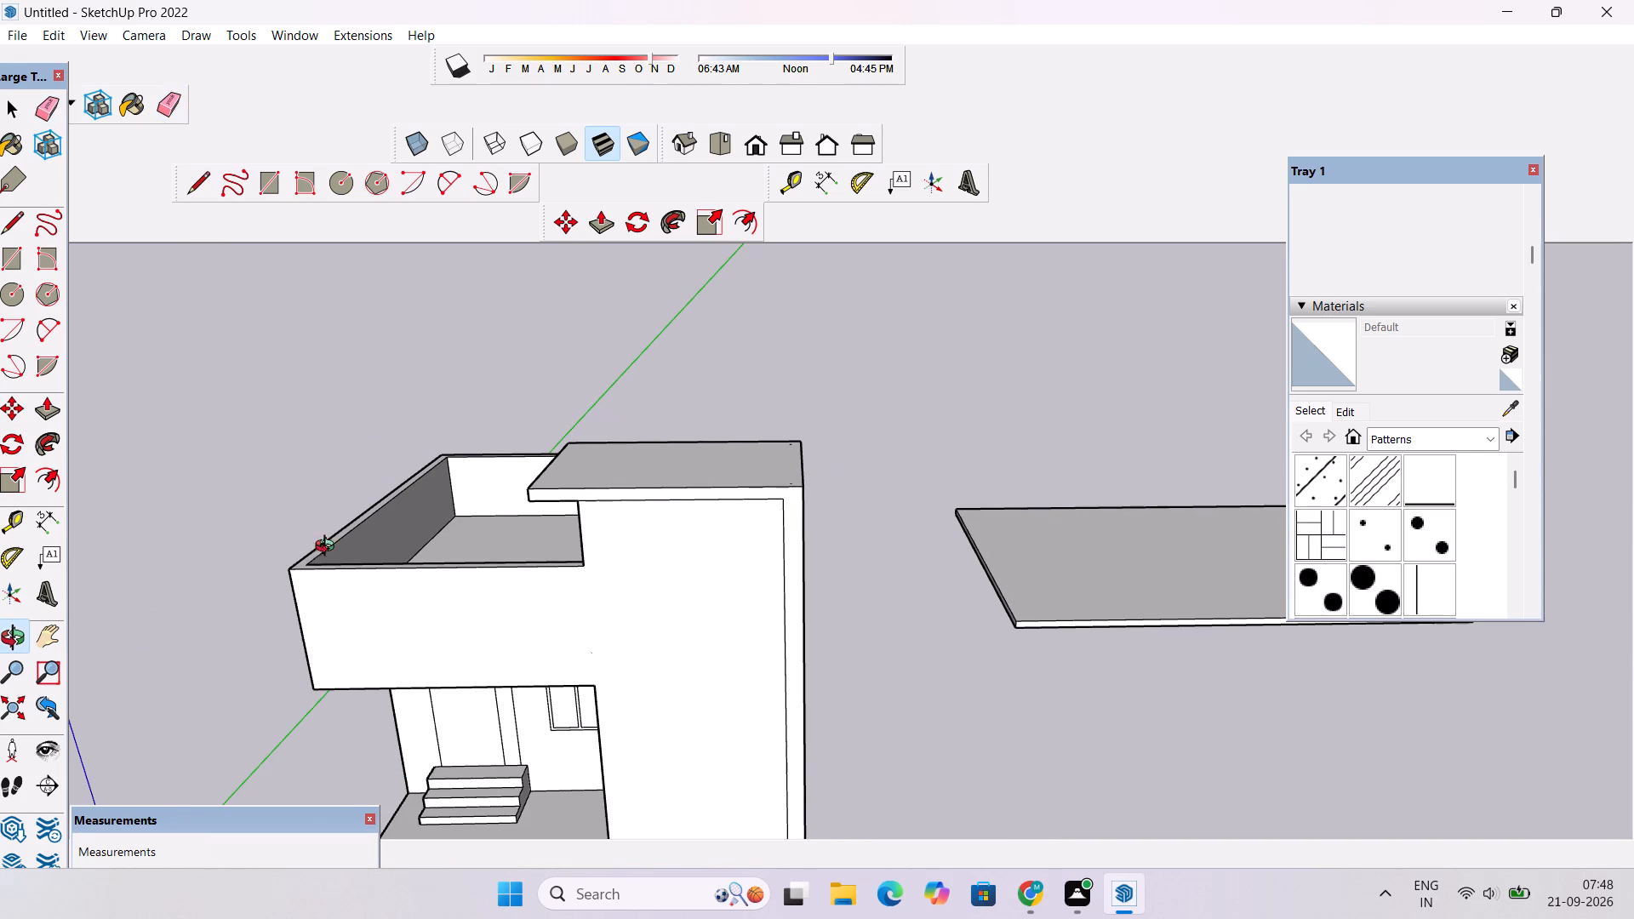
left_click_drag(900, 418, 873, 383)
scroll(873, 383, "down", 5)
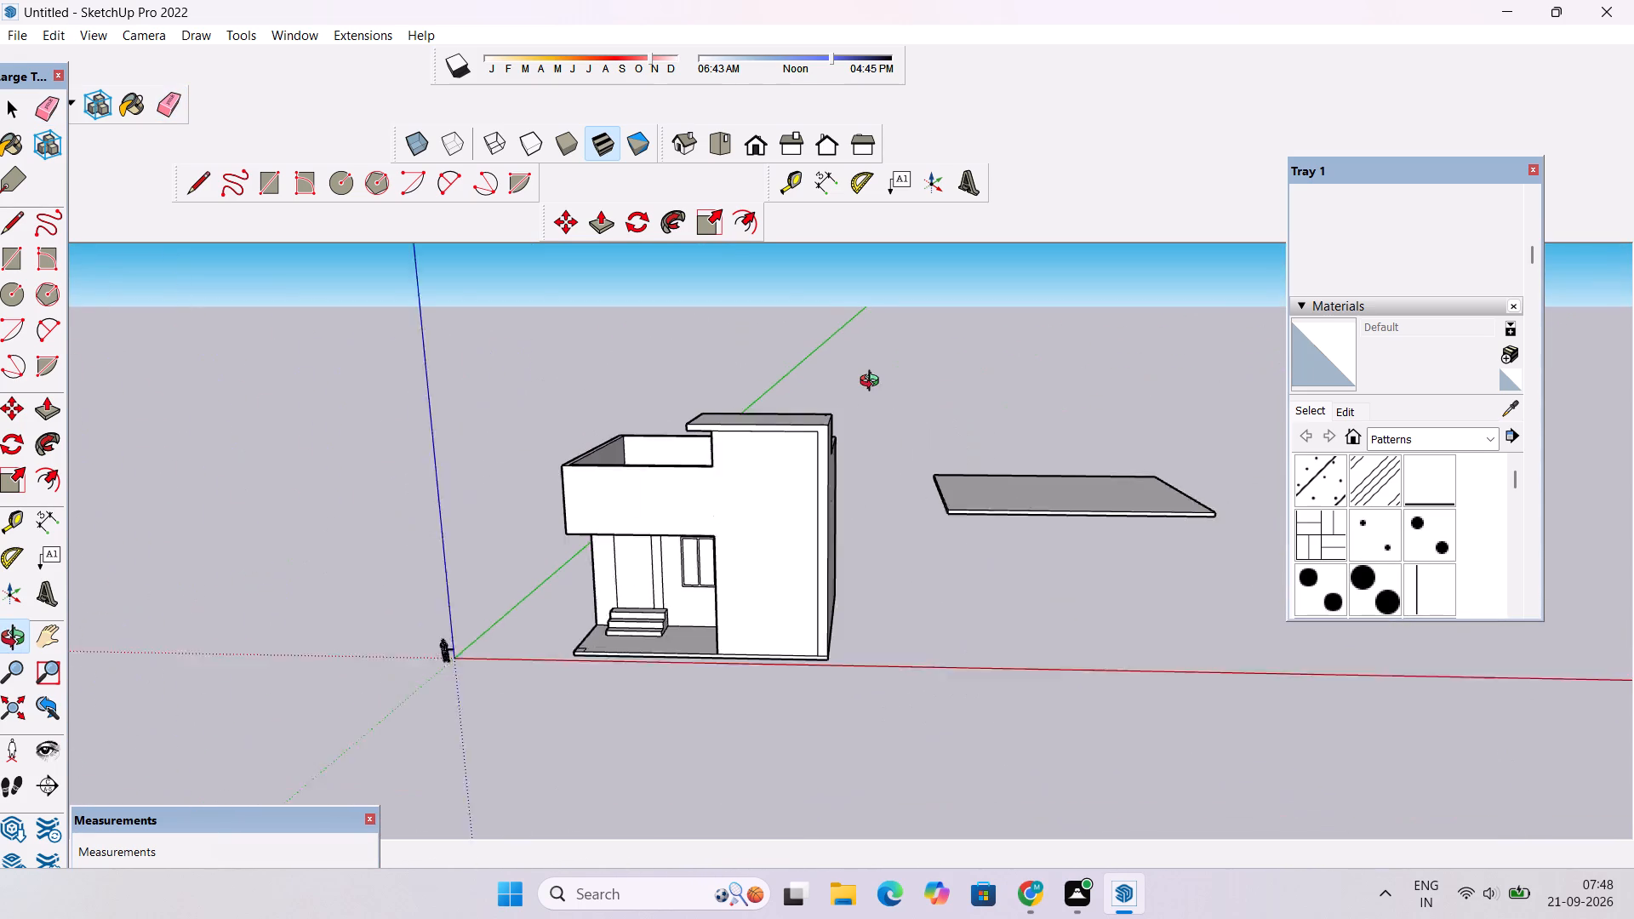
scroll(873, 383, "down", 2)
left_click_drag(796, 436, 772, 556)
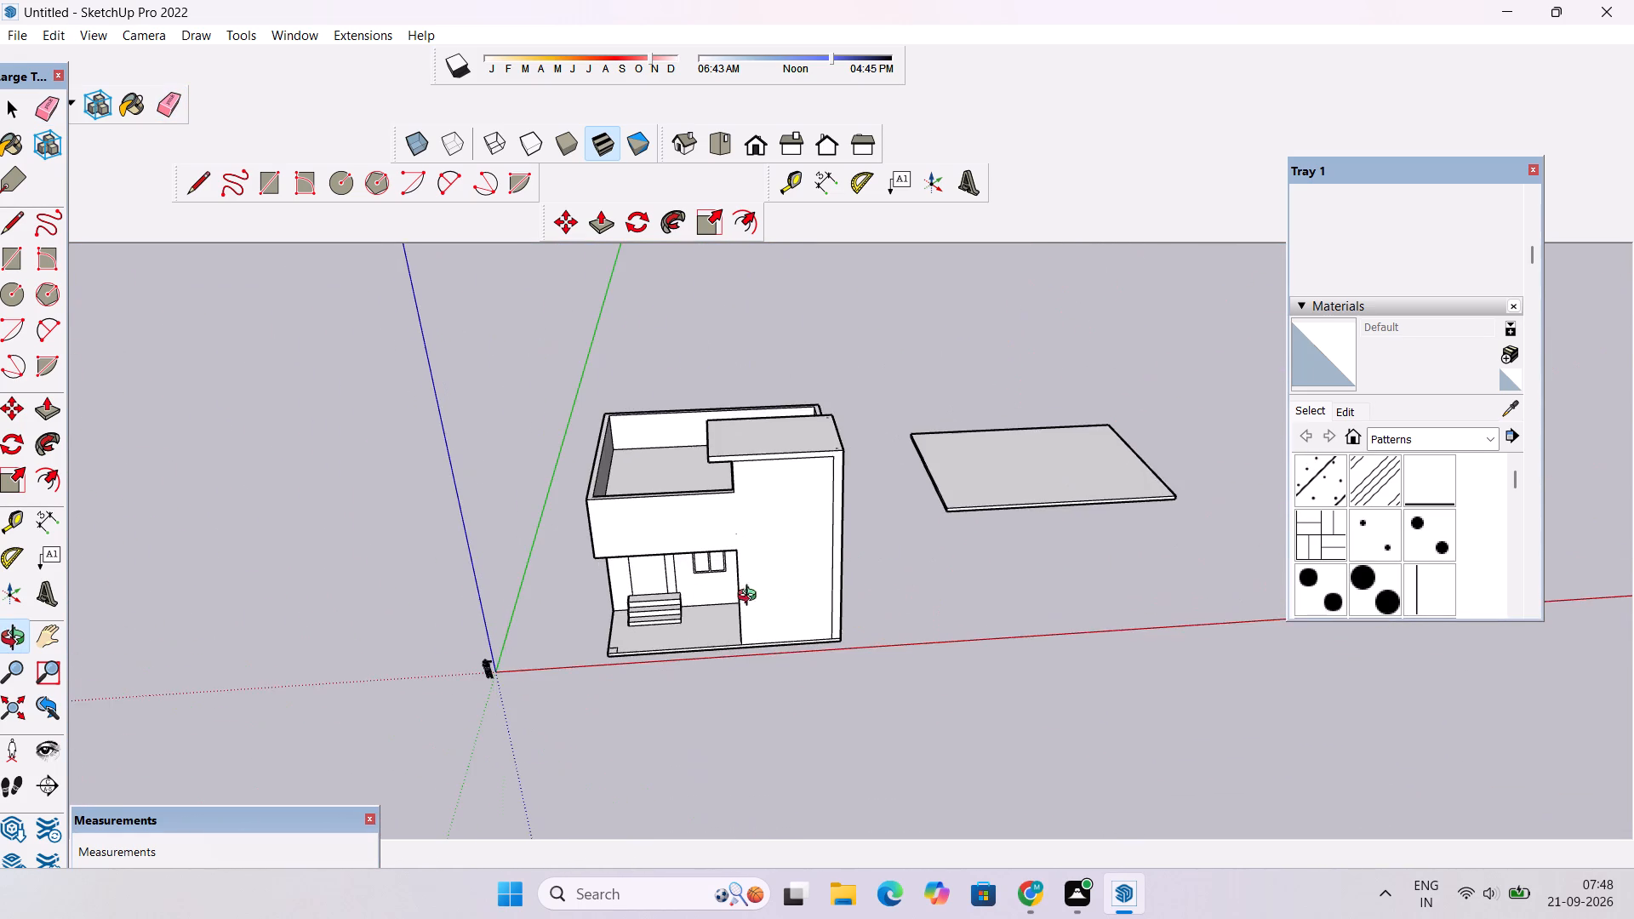
scroll(796, 589, "up", 5)
scroll(796, 589, "down", 1)
left_click_drag(729, 656, 761, 538)
scroll(785, 497, "up", 4)
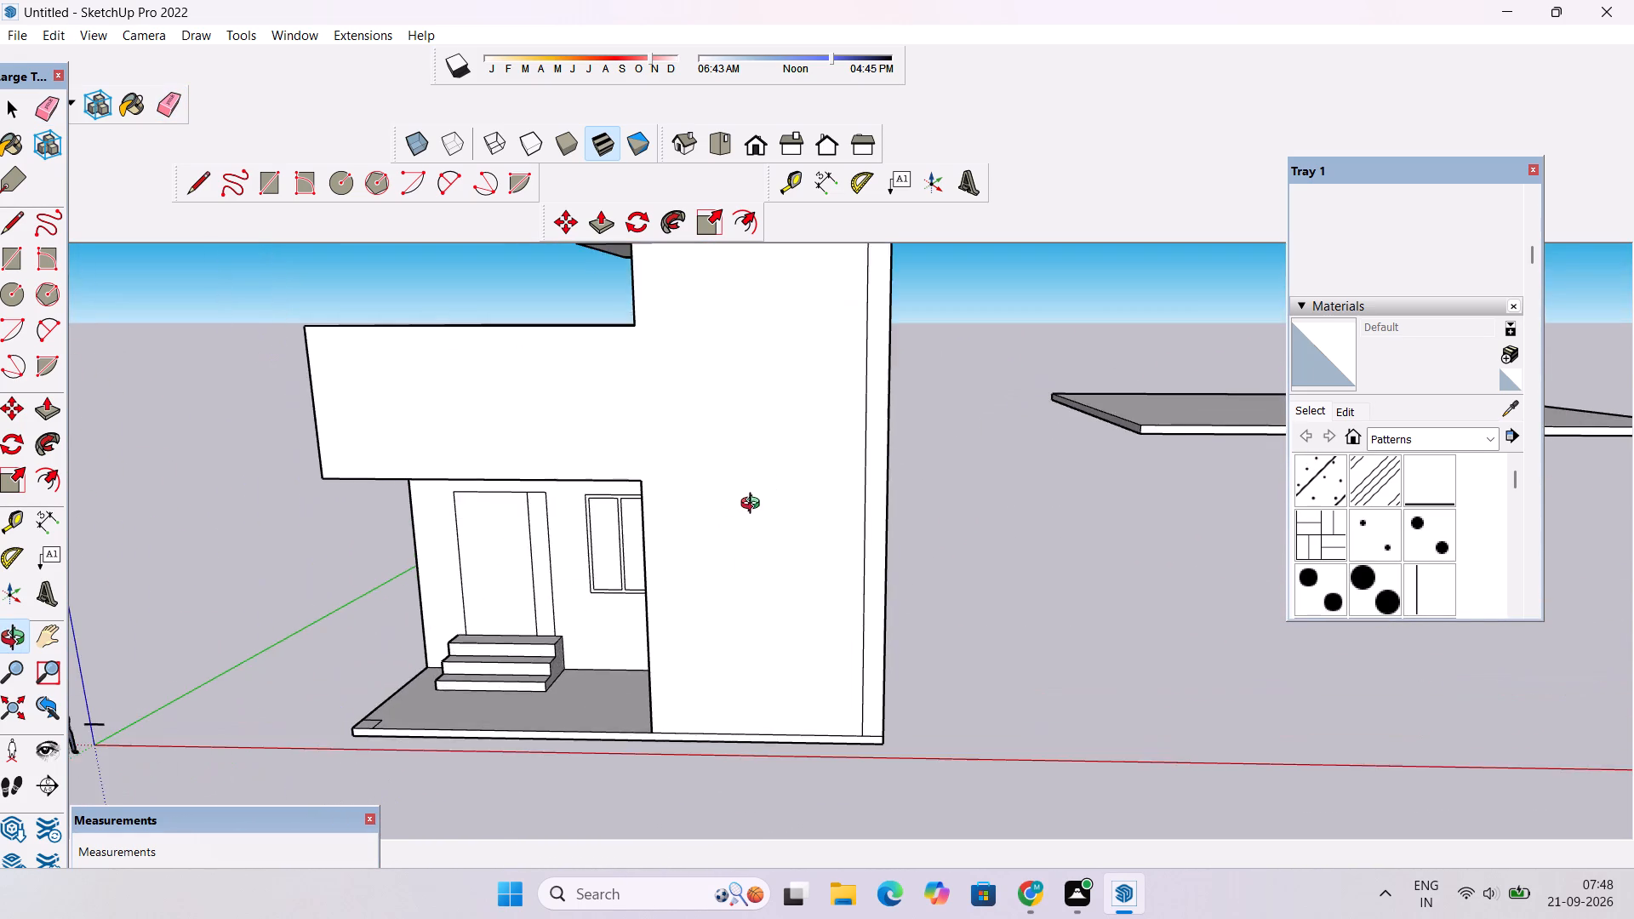
left_click_drag(754, 505, 863, 543)
scroll(852, 543, "down", 6)
left_click_drag(871, 548, 636, 592)
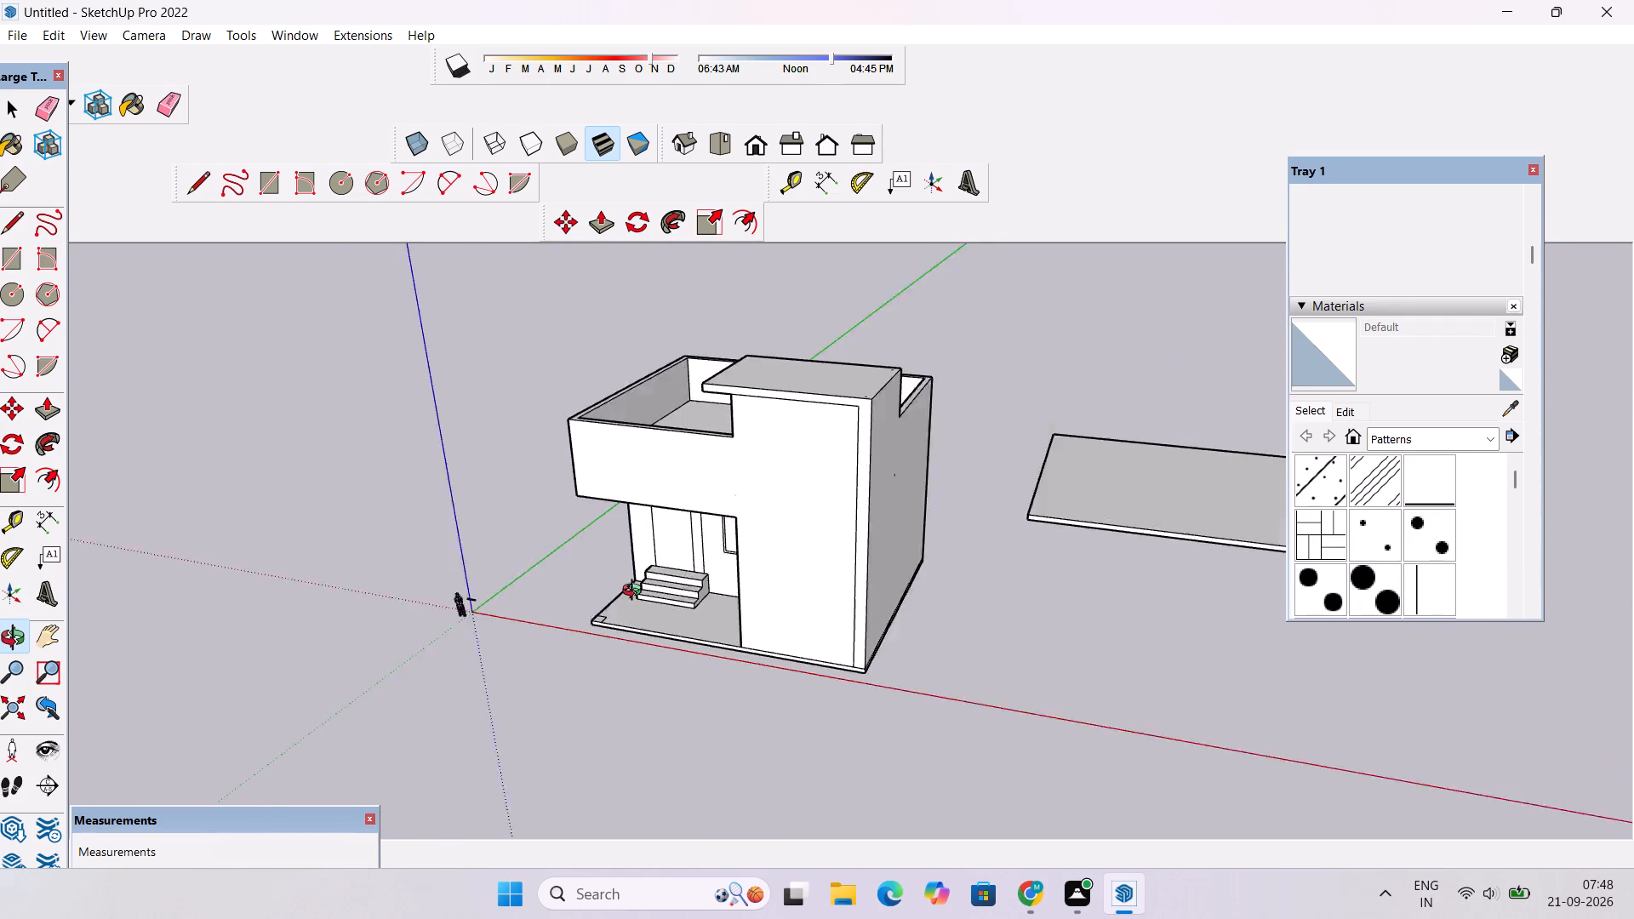
left_click_drag(636, 592, 548, 579)
left_click_drag(457, 567, 942, 603)
scroll(942, 603, "down", 4)
left_click_drag(1044, 590, 745, 600)
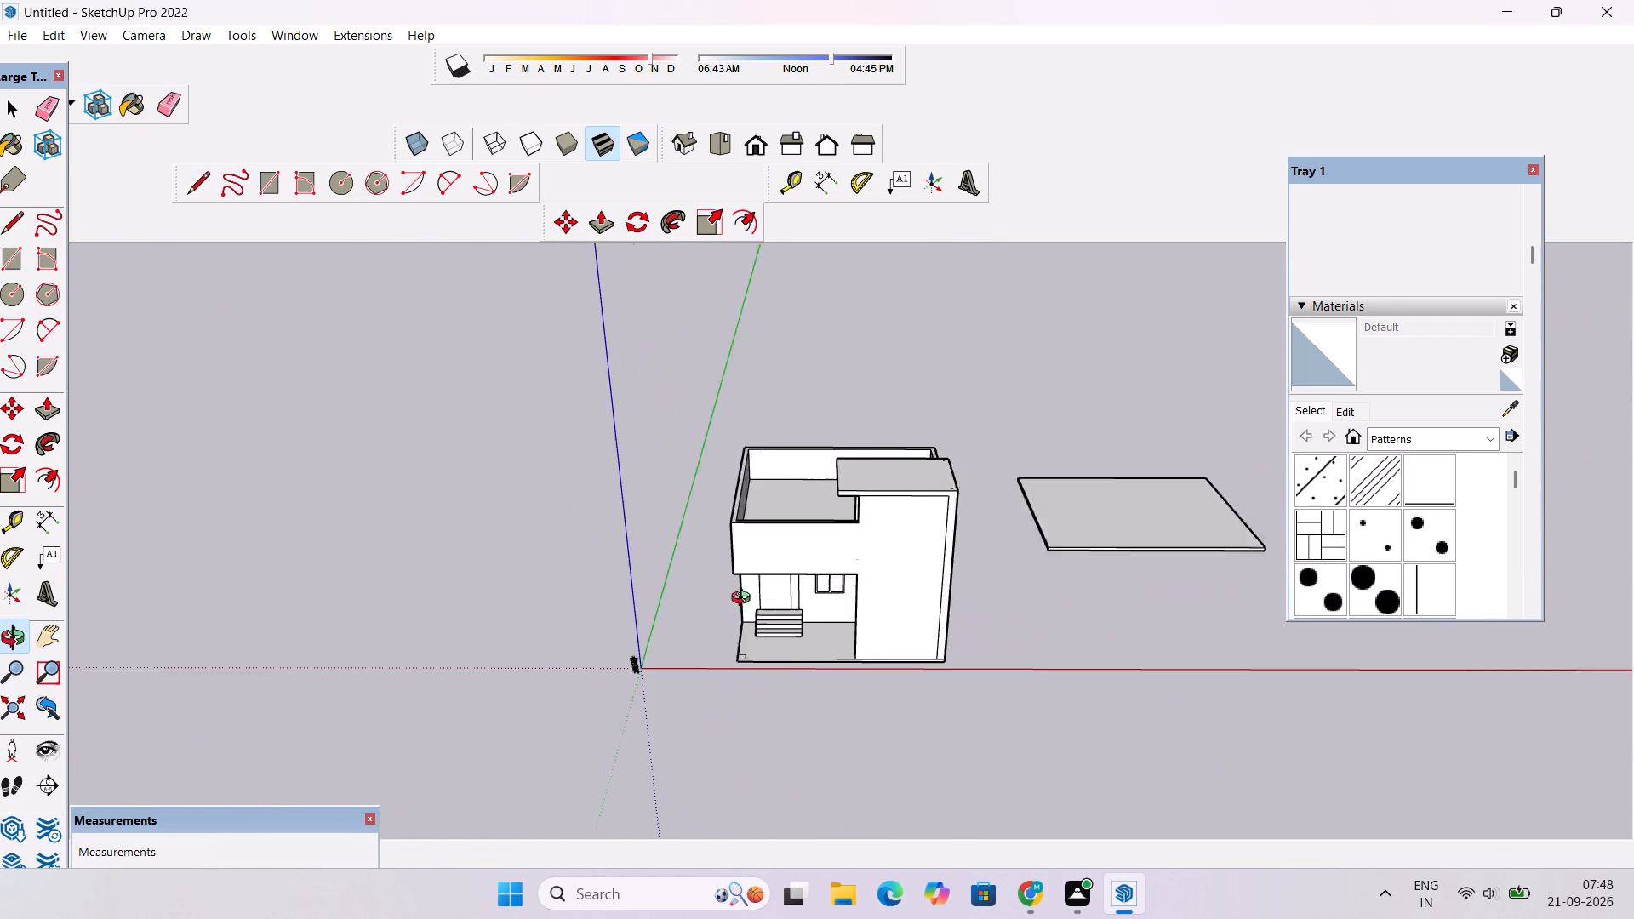
left_click_drag(745, 600, 723, 601)
scroll(816, 577, "up", 8)
left_click_drag(664, 577, 908, 508)
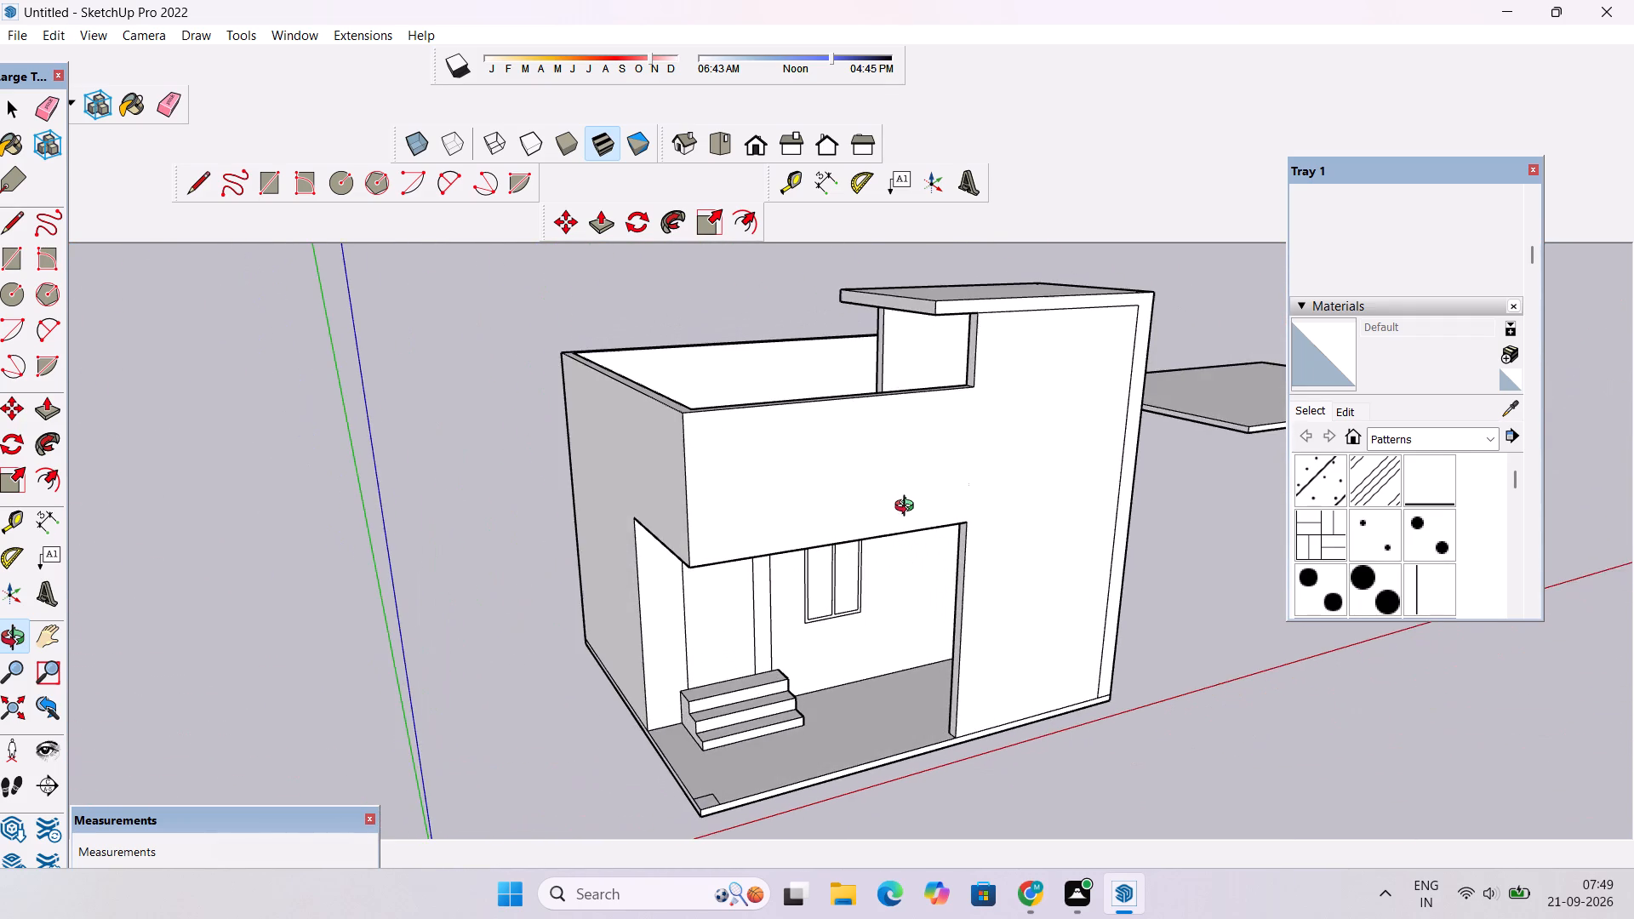
scroll(908, 508, "down", 4)
left_click_drag(909, 648, 854, 419)
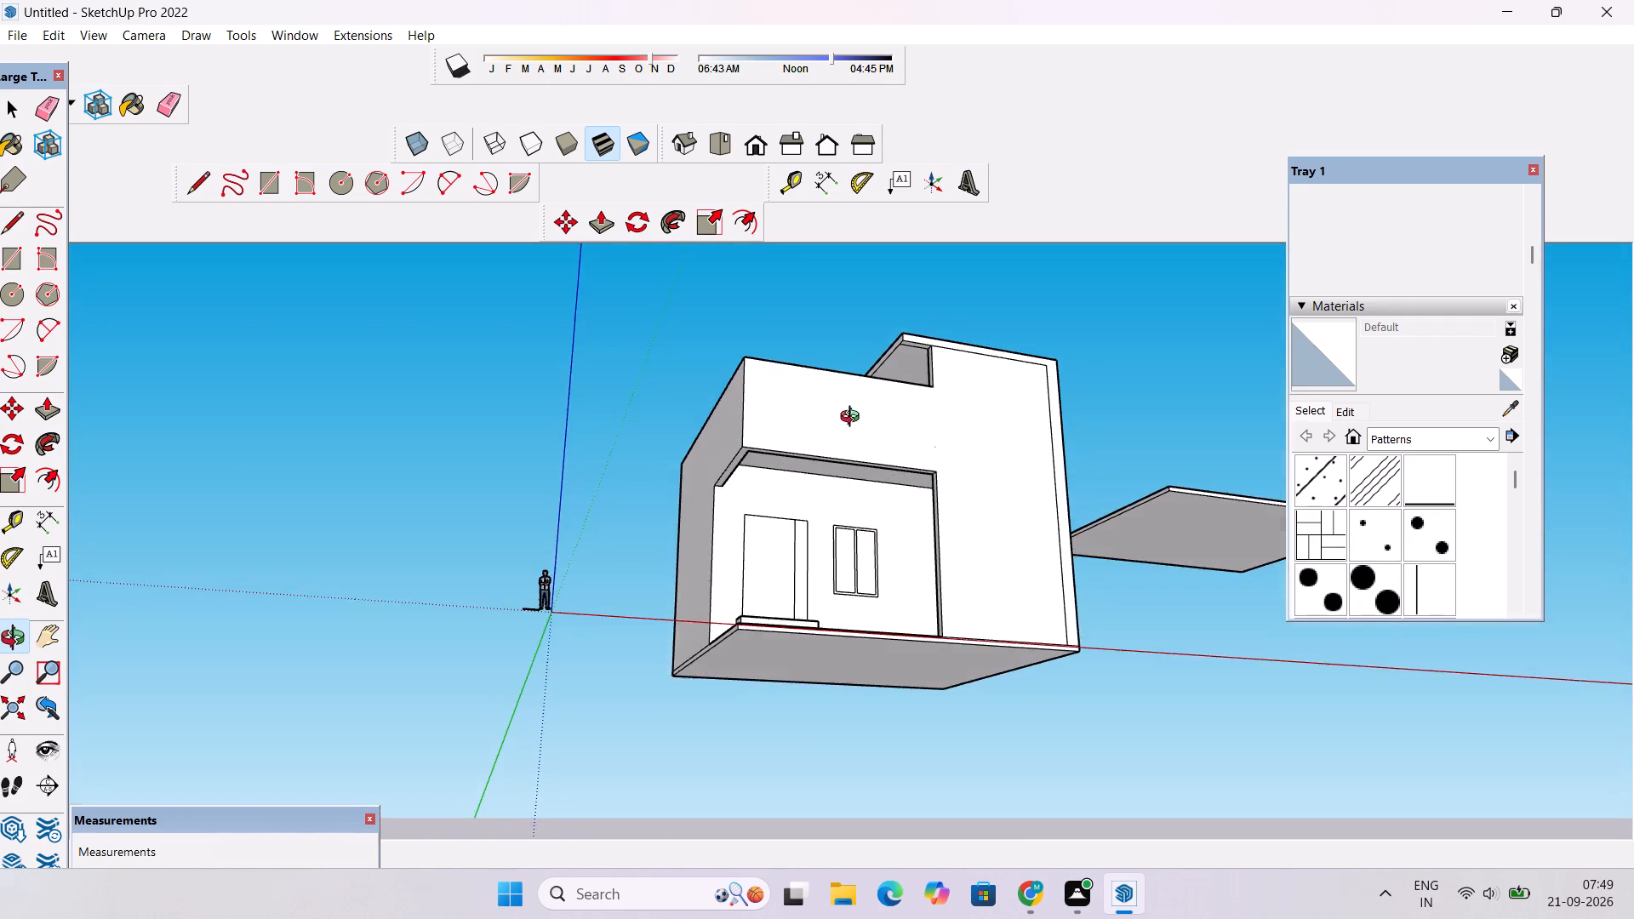
left_click_drag(854, 419, 853, 418)
scroll(891, 485, "up", 8)
left_click_drag(931, 500, 869, 345)
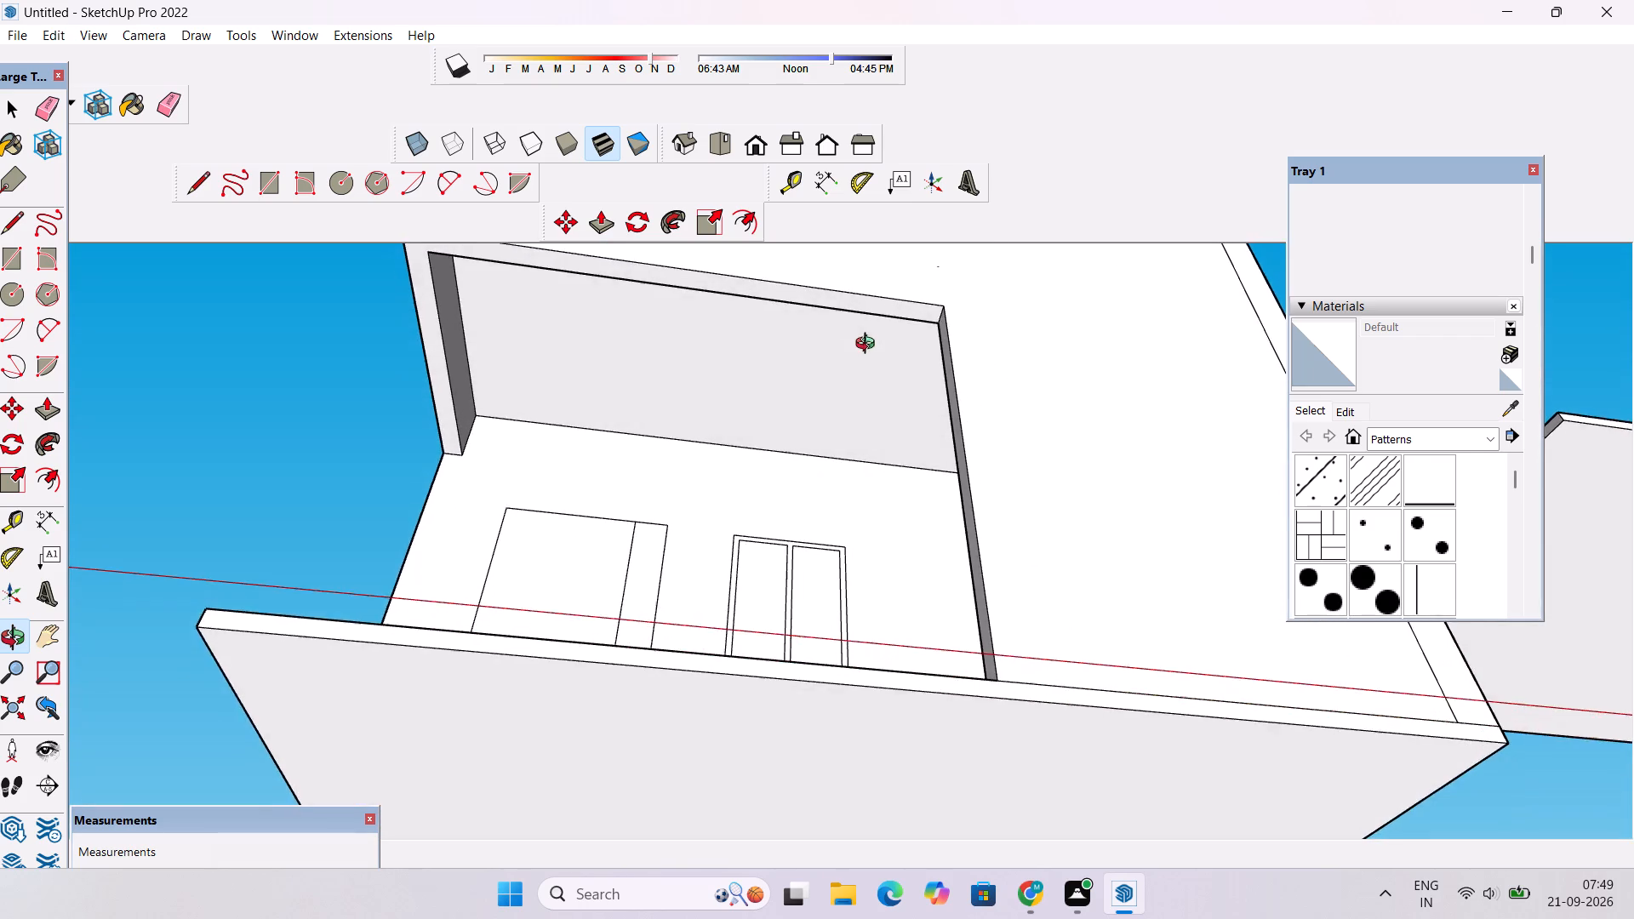
left_click_drag(869, 345, 801, 633)
scroll(800, 634, "down", 6)
left_click_drag(834, 522, 834, 592)
scroll(834, 592, "down", 3)
left_click_drag(849, 667, 832, 554)
scroll(830, 534, "up", 1)
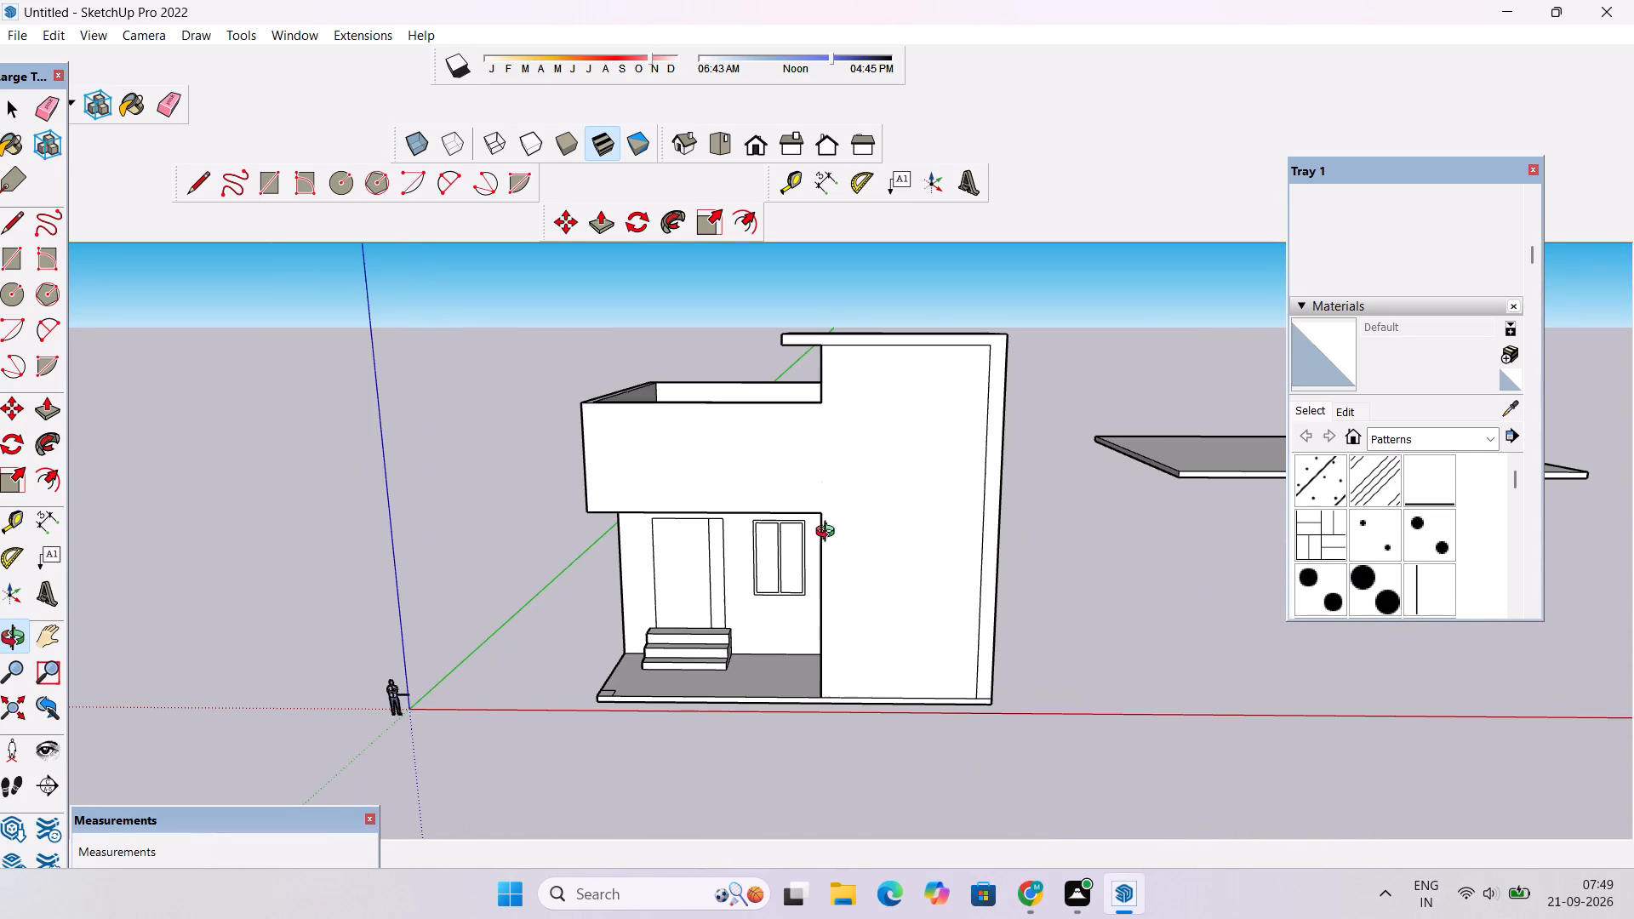
Draw a short vertical line about 1' 2" long across the plinth edge where the tower wall meets the porch.
left_click_drag(966, 699, 948, 562, "shift")
scroll(946, 565, "up", 13, "shift")
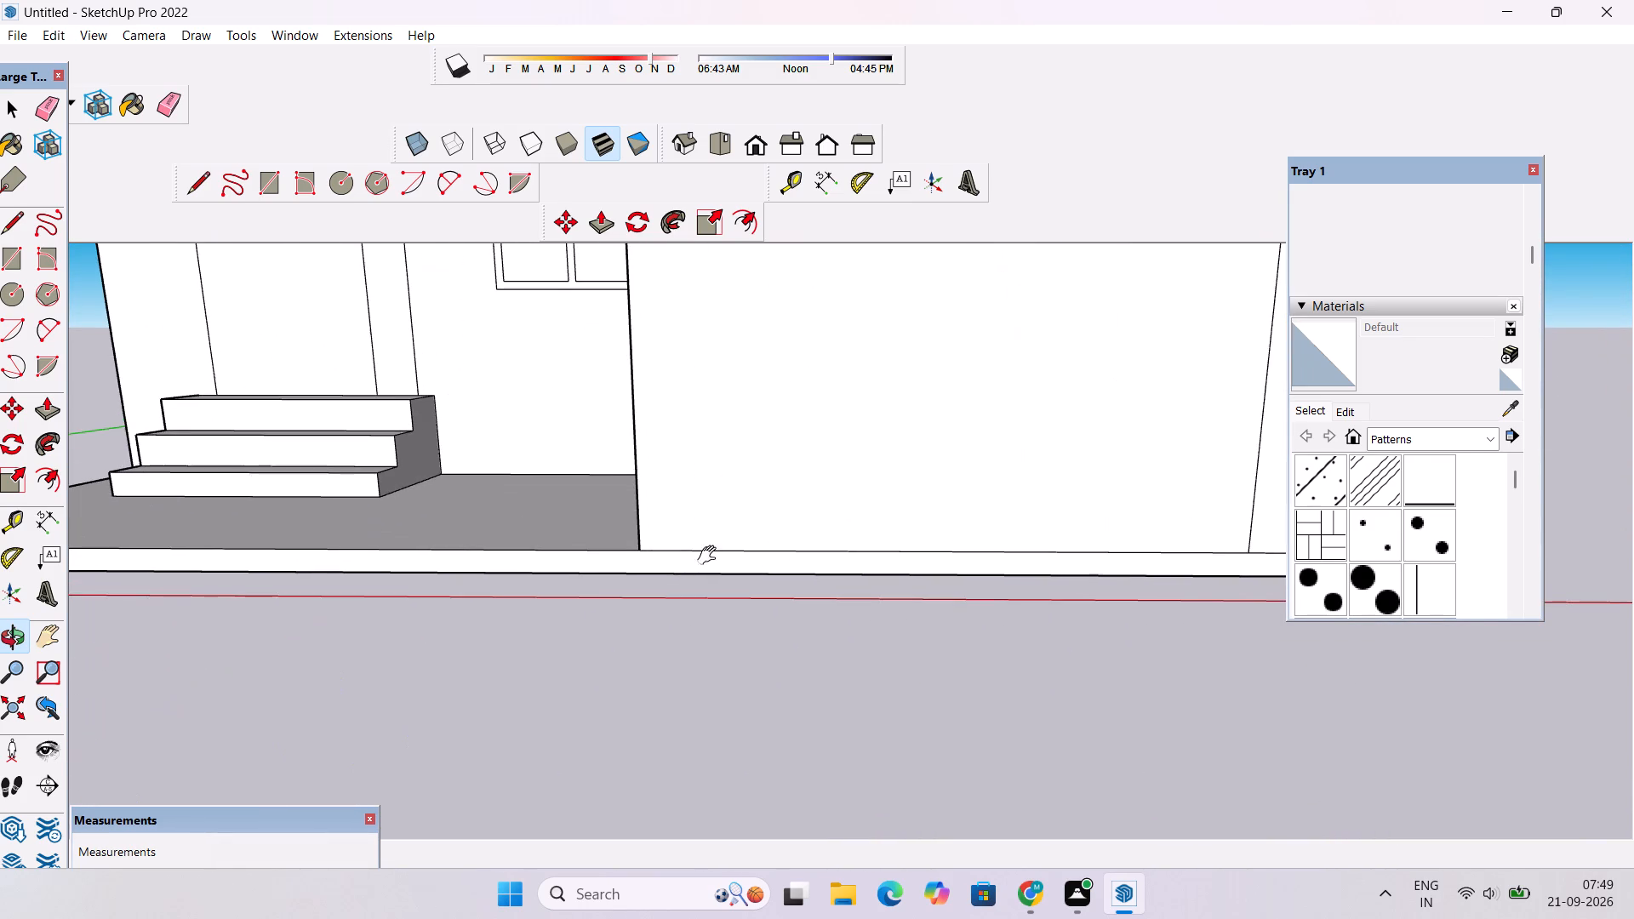
left_click_drag(724, 548, 753, 575, "shift")
scroll(754, 575, "down", 3, "shift")
left_click_drag(754, 575, 780, 626, "shift")
scroll(780, 620, "up", 3, "shift")
left_click_drag(780, 620, 744, 636, "shift")
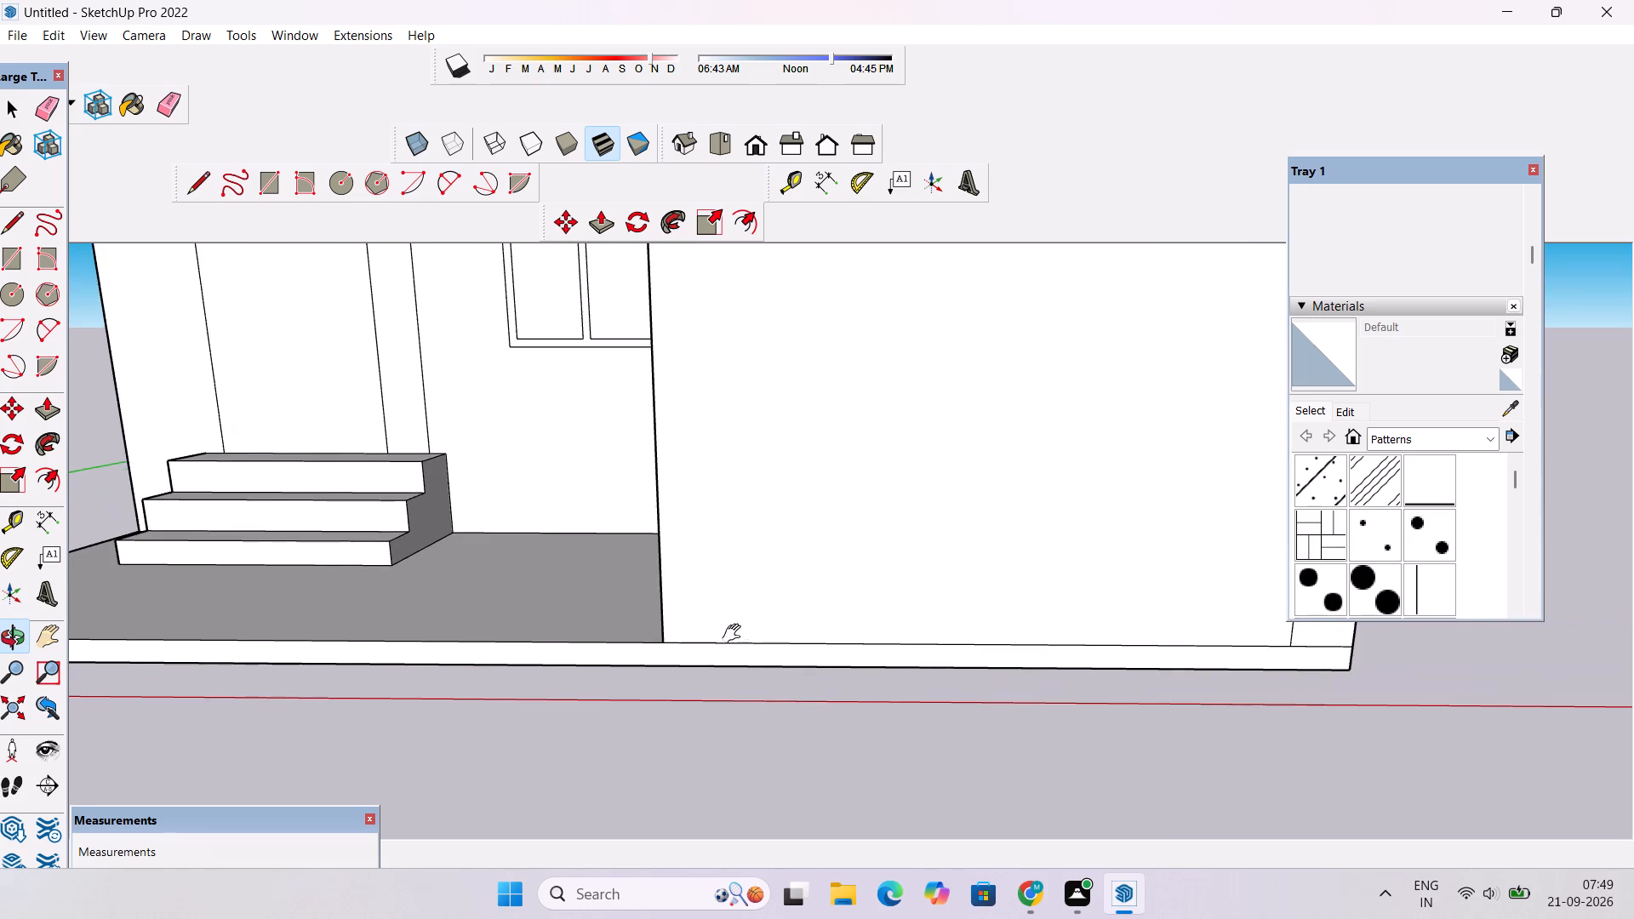
scroll(731, 627, "up", 3)
key("l")
scroll(637, 663, "up", 3)
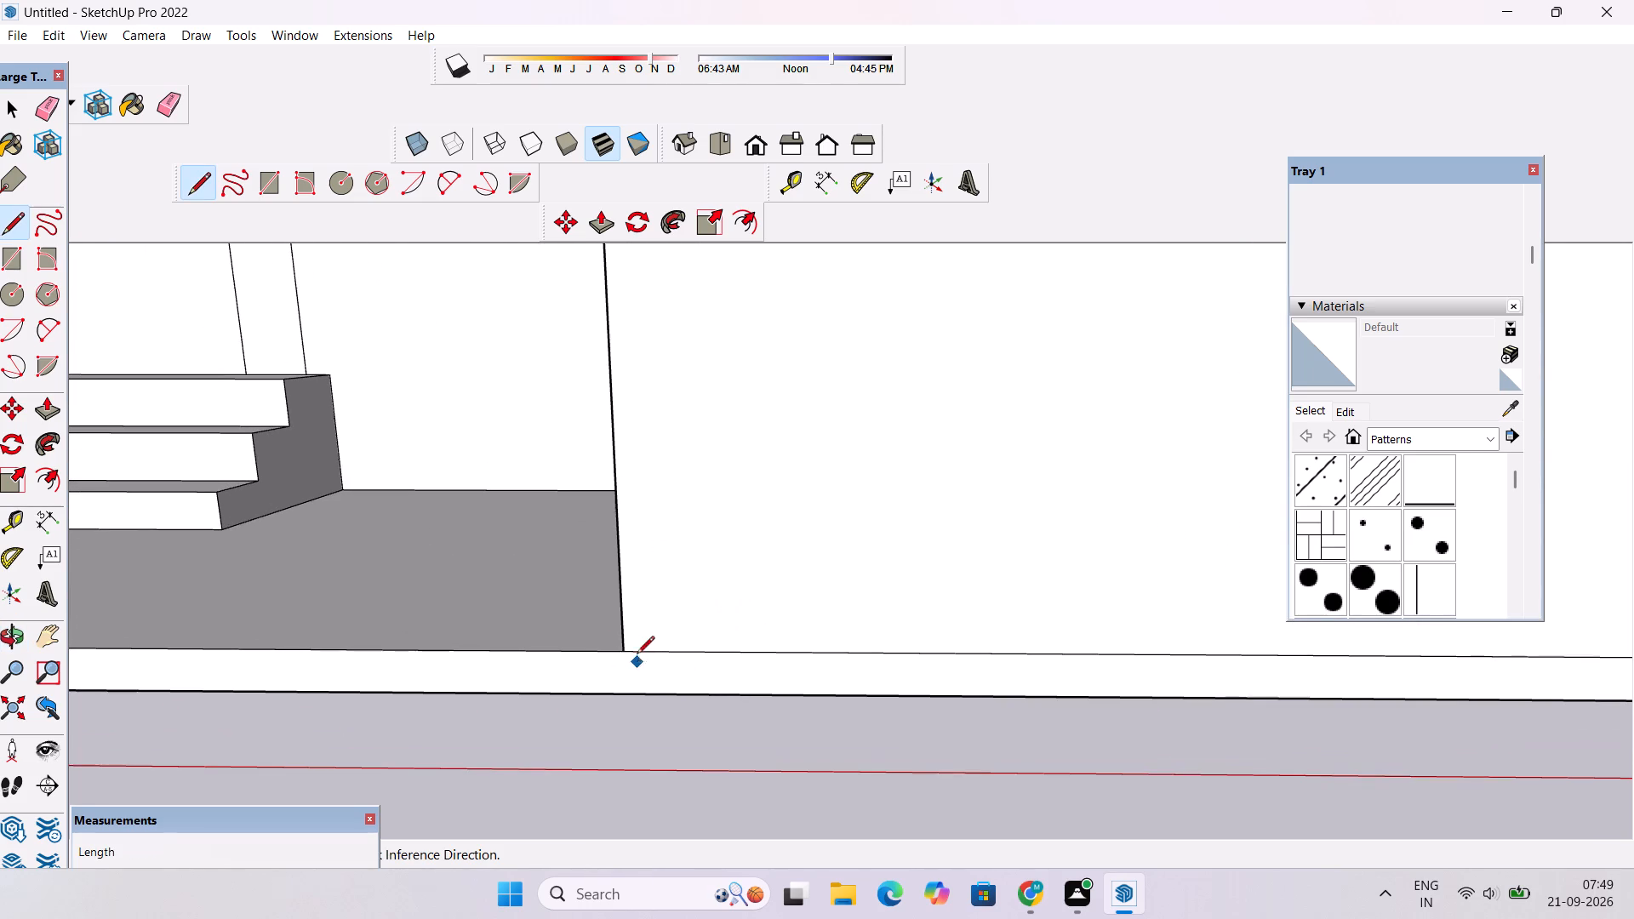
left_click(622, 651)
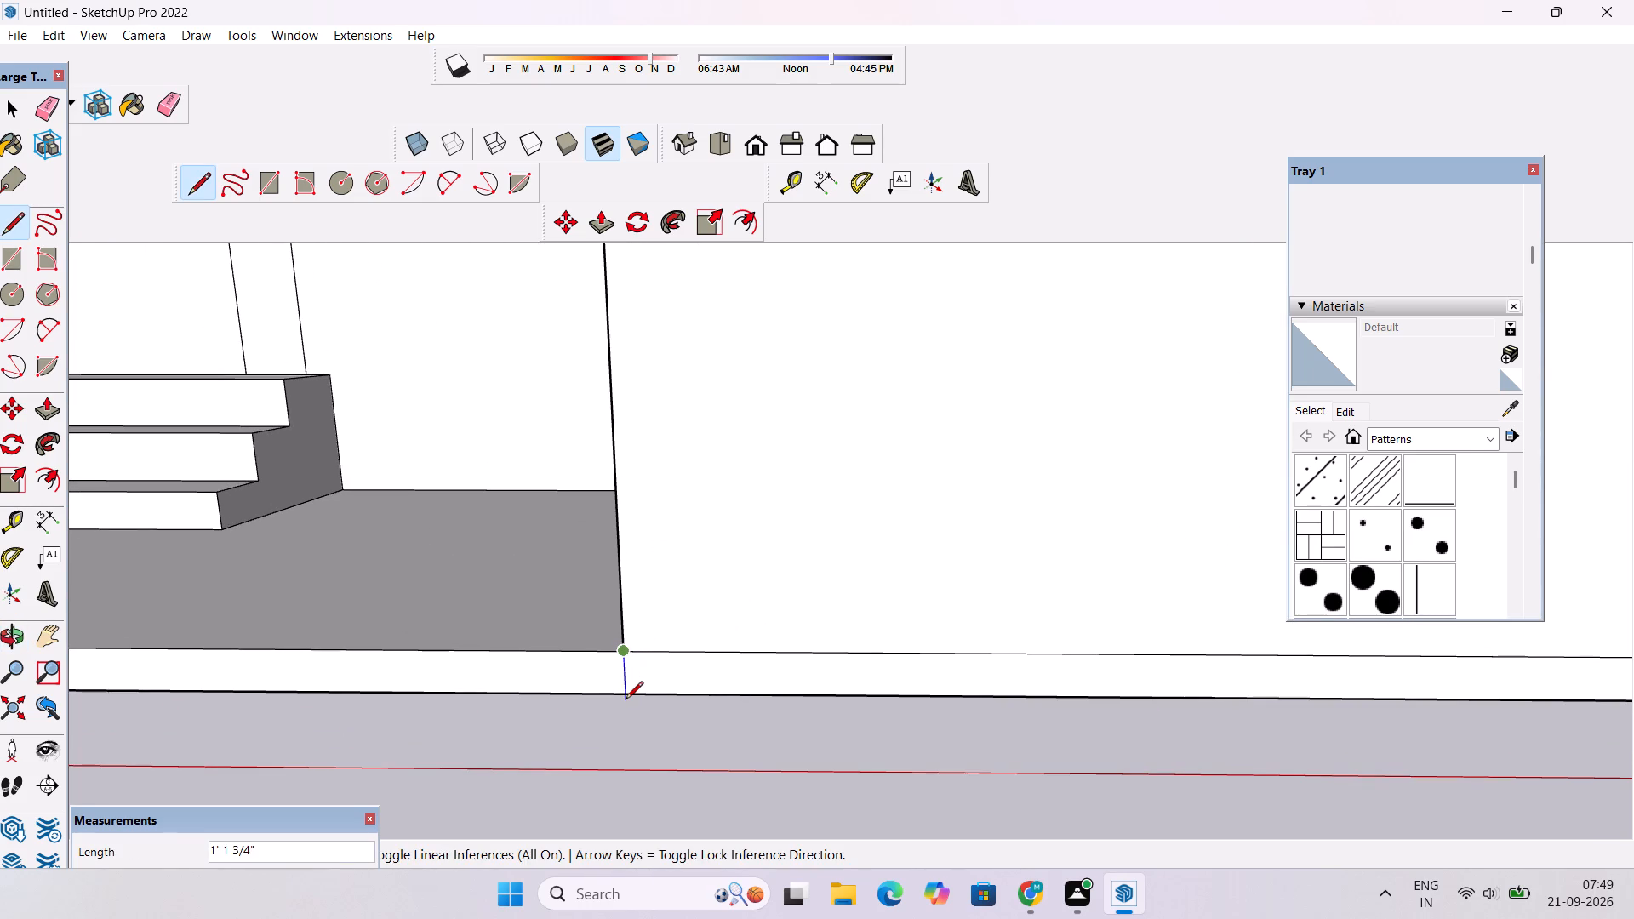
left_click(626, 697)
key("space")
Erase the horizontal plinth line across the tower wall, including the short segment within the narrow corner strip.
key("e")
scroll(598, 668, "down", 5)
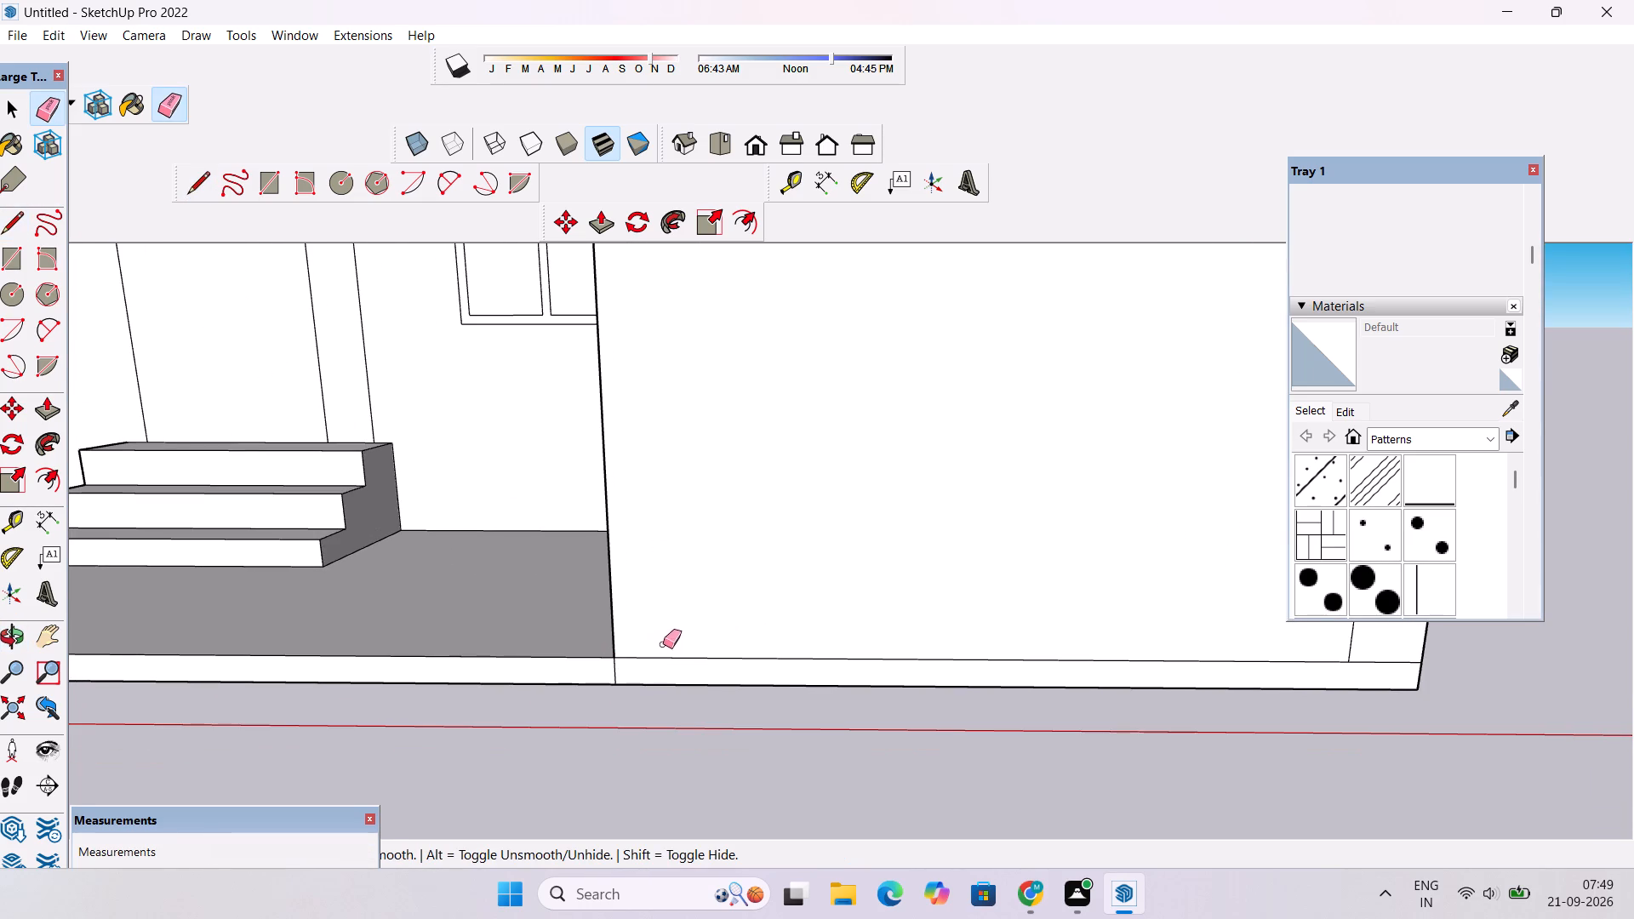
left_click_drag(664, 643, 668, 665)
scroll(612, 657, "down", 5)
scroll(1127, 653, "up", 4)
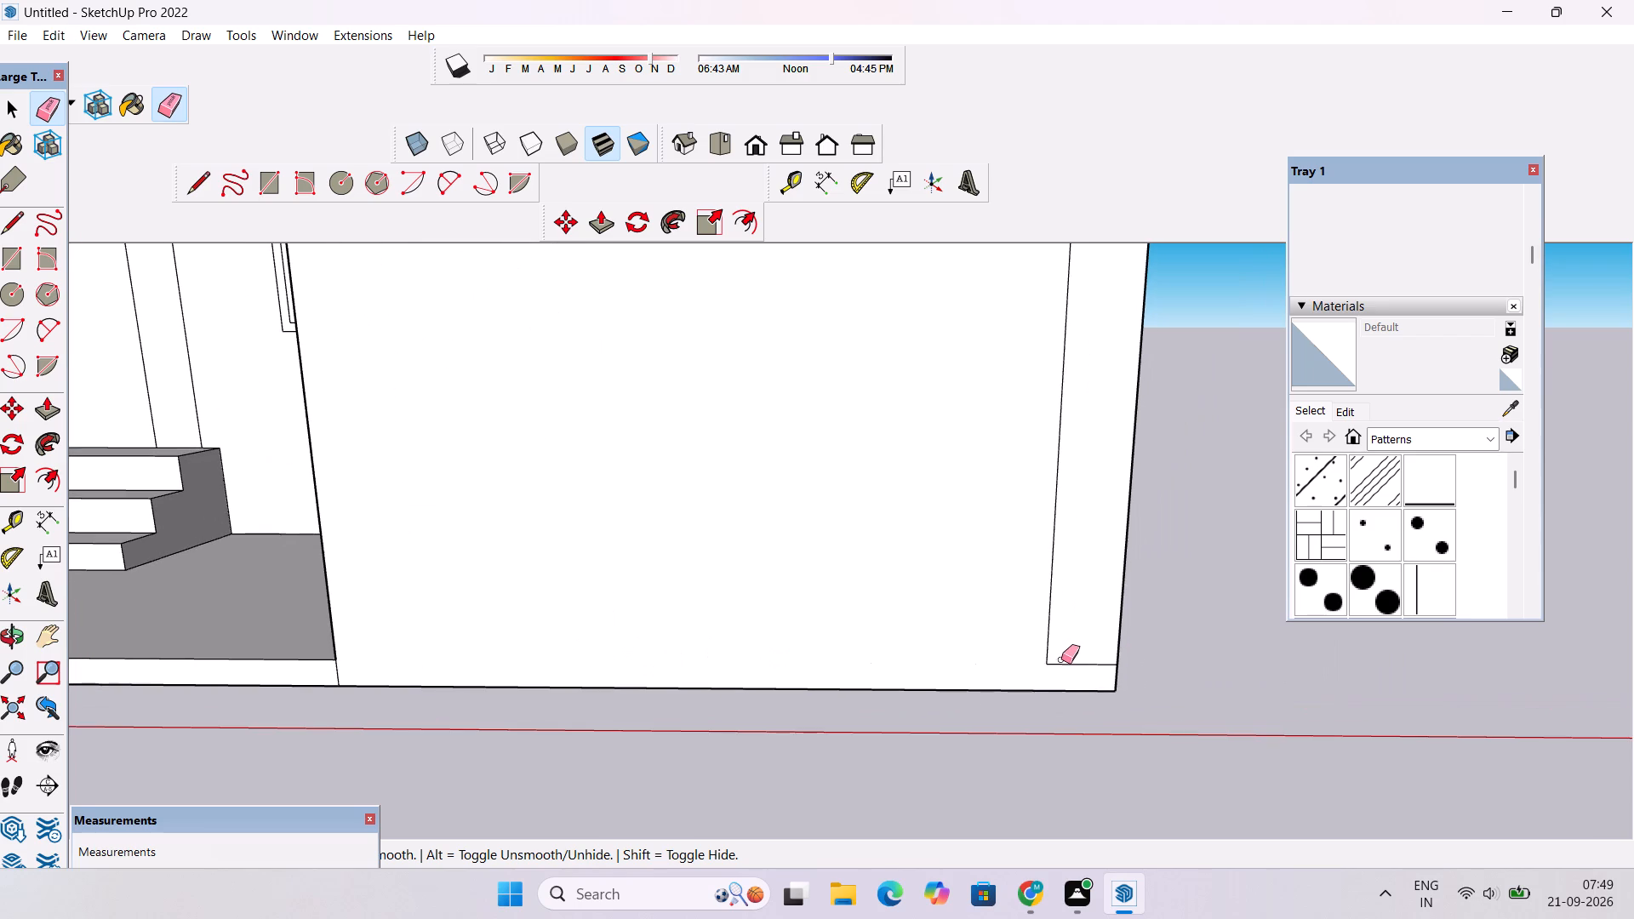
left_click_drag(1061, 656, 1062, 666)
Extend the corner strip's vertical line down to the tower wall's bottom edge.
key("l")
scroll(1048, 695, "up", 3)
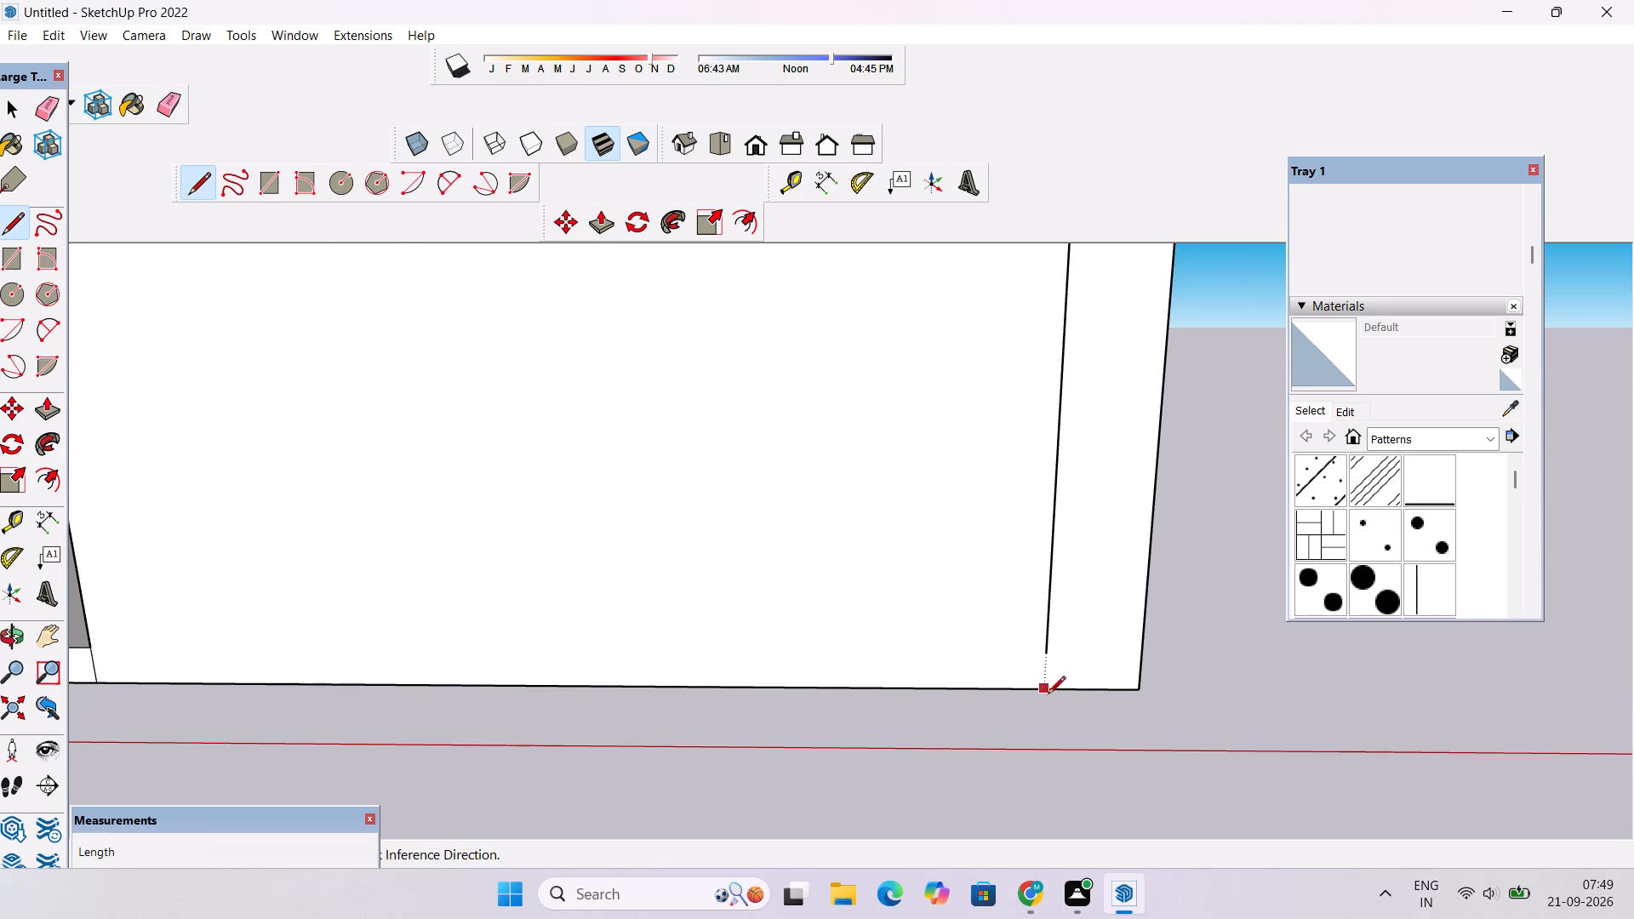
left_click(1046, 659)
left_click(1043, 689)
key("space")
Examine the tower wall, its corner strip and the porch front from several angles.
scroll(1019, 639, "down", 4)
key("o")
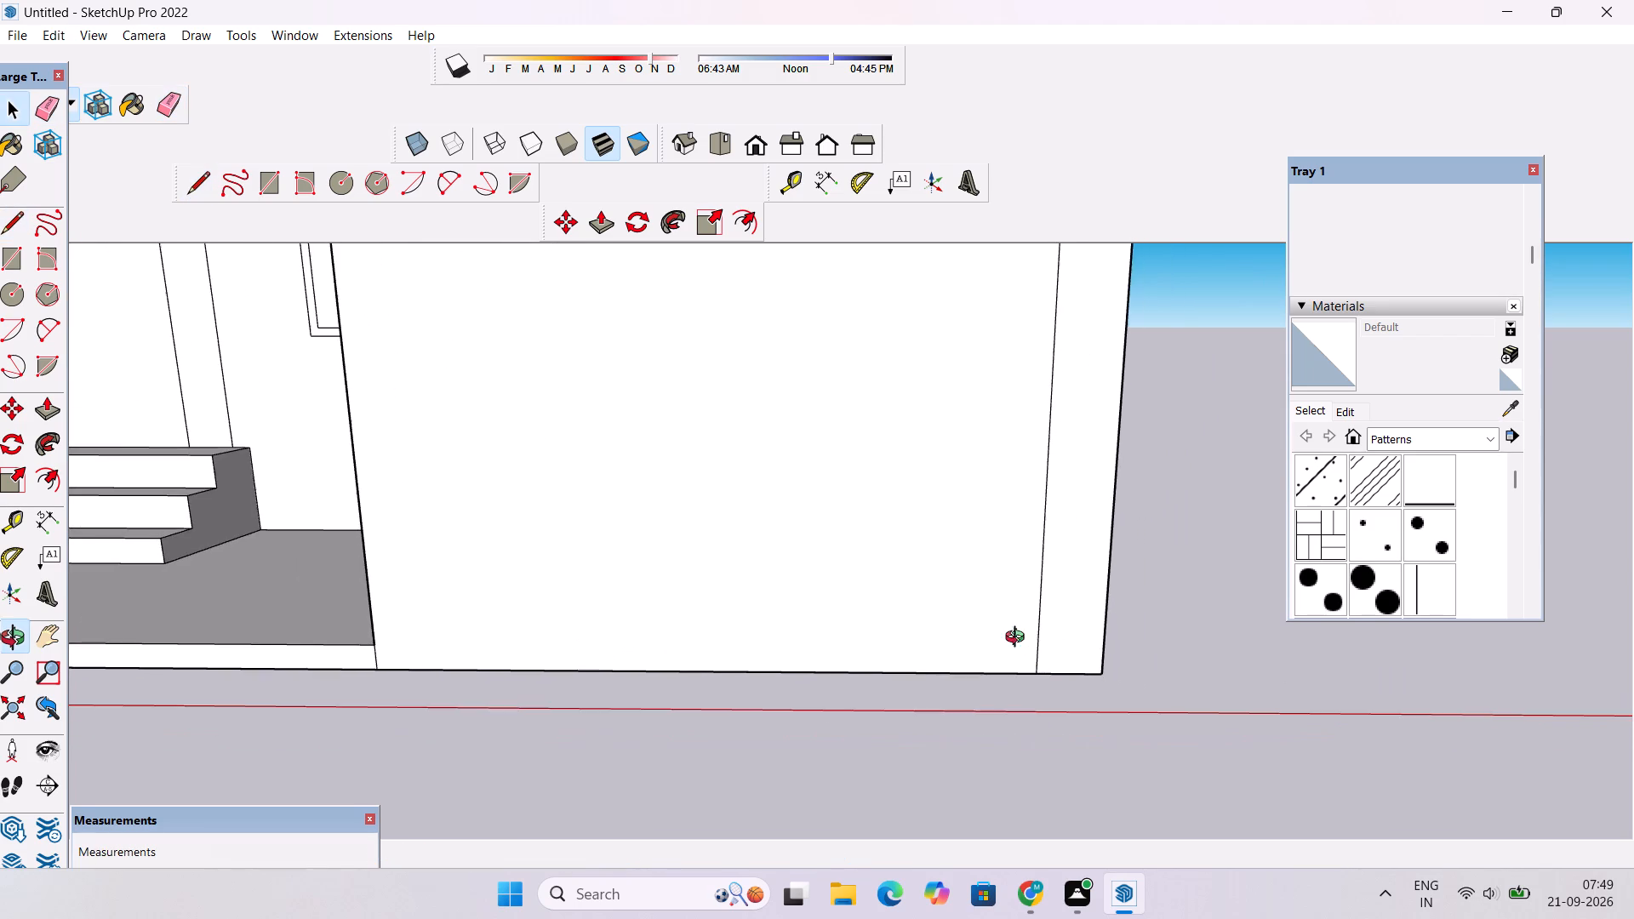
left_click_drag(997, 719, 1008, 681)
scroll(1008, 676, "down", 4)
left_click_drag(961, 658, 1004, 727, "shift")
scroll(1007, 696, "down", 10)
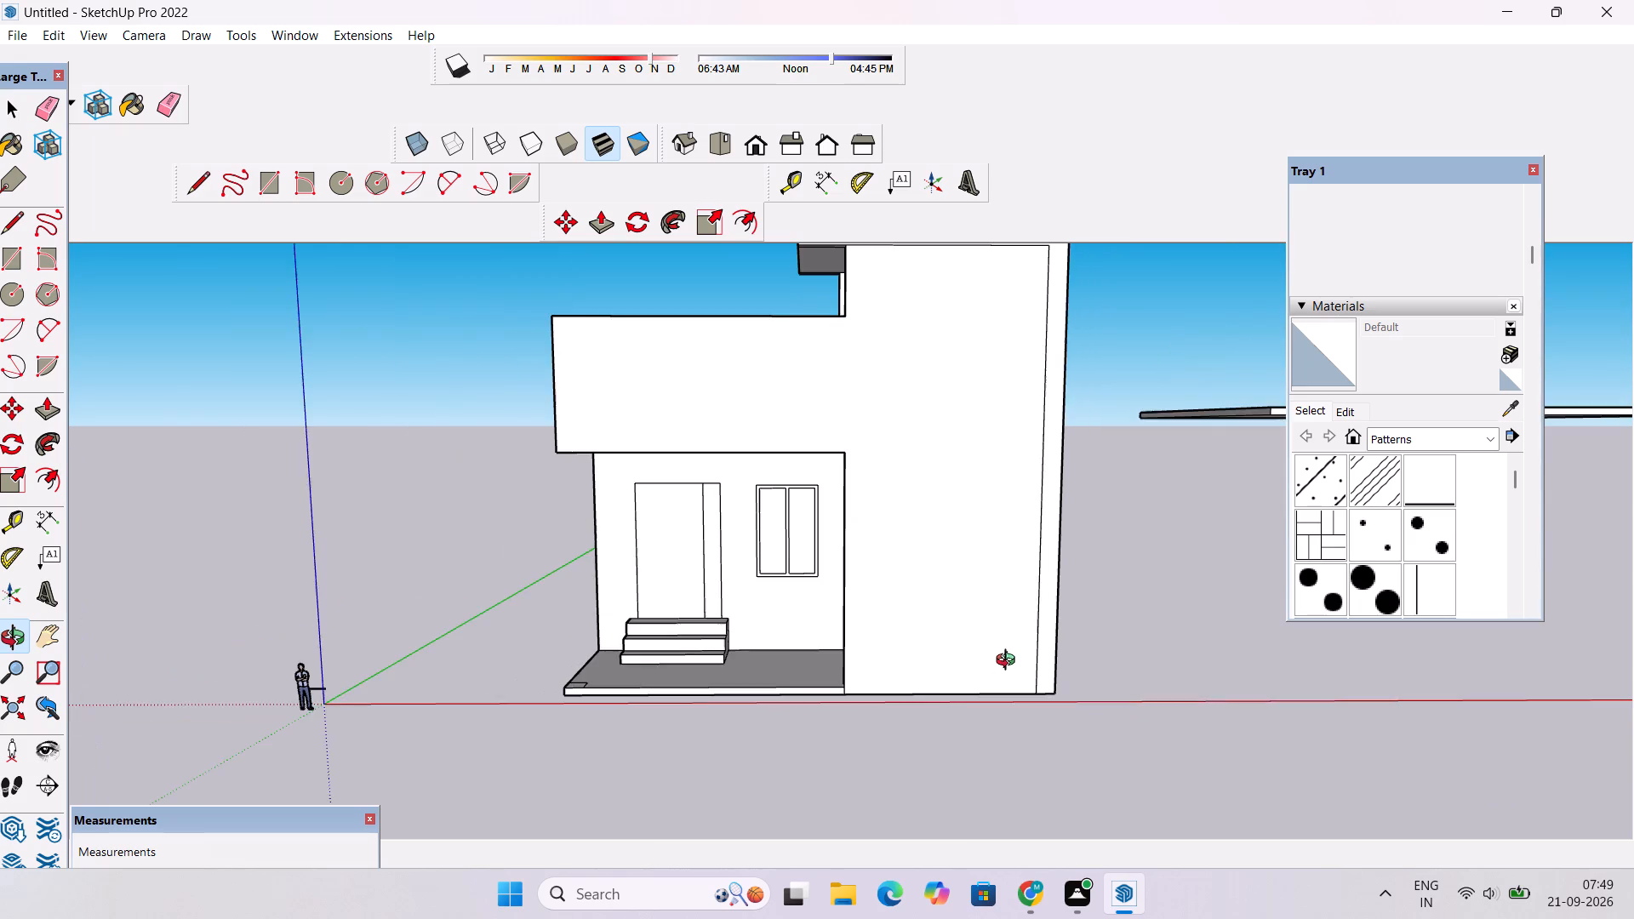
left_click_drag(928, 641, 953, 699, "shift")
scroll(935, 654, "down", 4)
left_click_drag(770, 636, 873, 705, "shift")
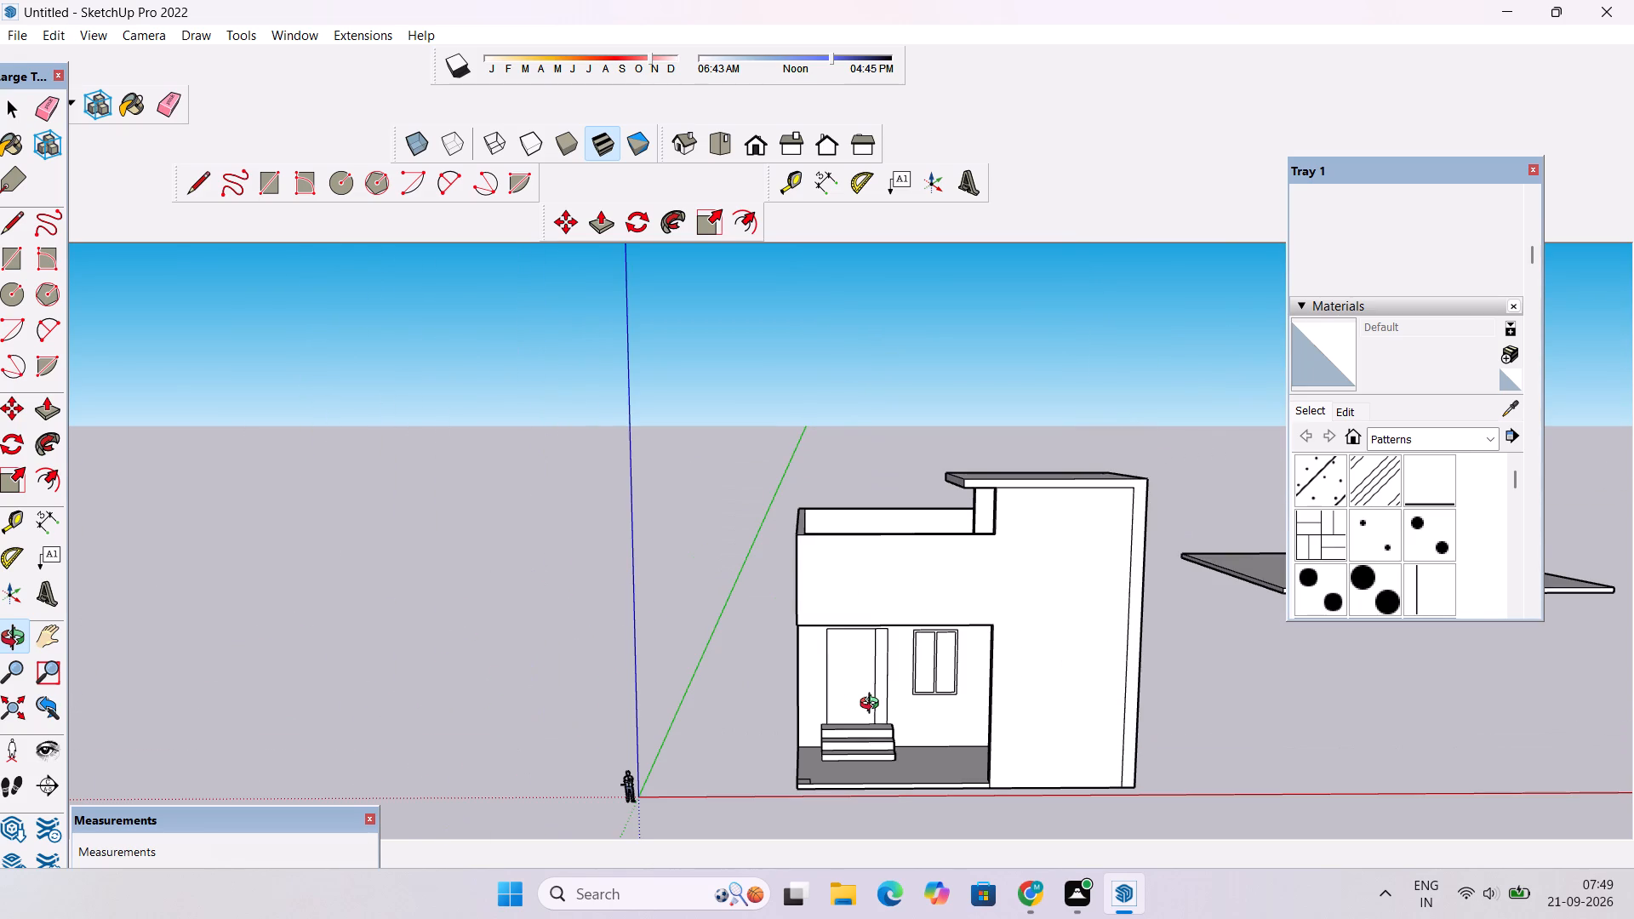
left_click_drag(958, 726, 879, 754)
left_click_drag(871, 754, 917, 671)
left_click(880, 791, "shift")
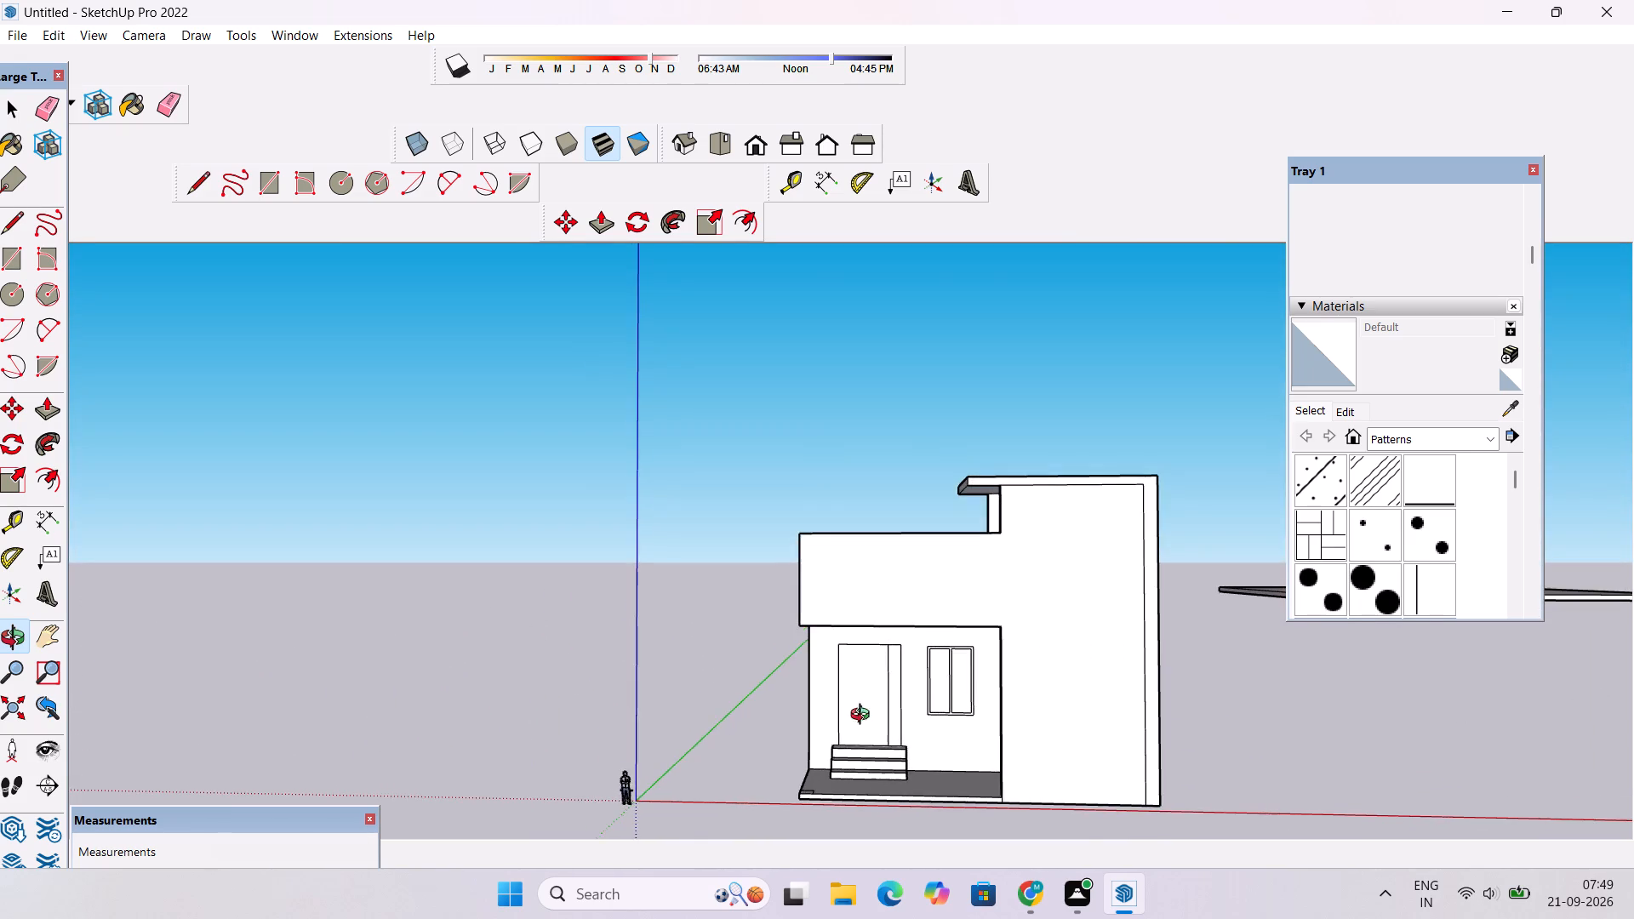
Examine the porch floor up close, including the small square at its outer front corner.
scroll(842, 661, "down", 7)
left_click_drag(847, 711, 865, 852)
scroll(837, 716, "up", 11)
left_click_drag(848, 710, 817, 722, "shift")
scroll(806, 722, "up", 2)
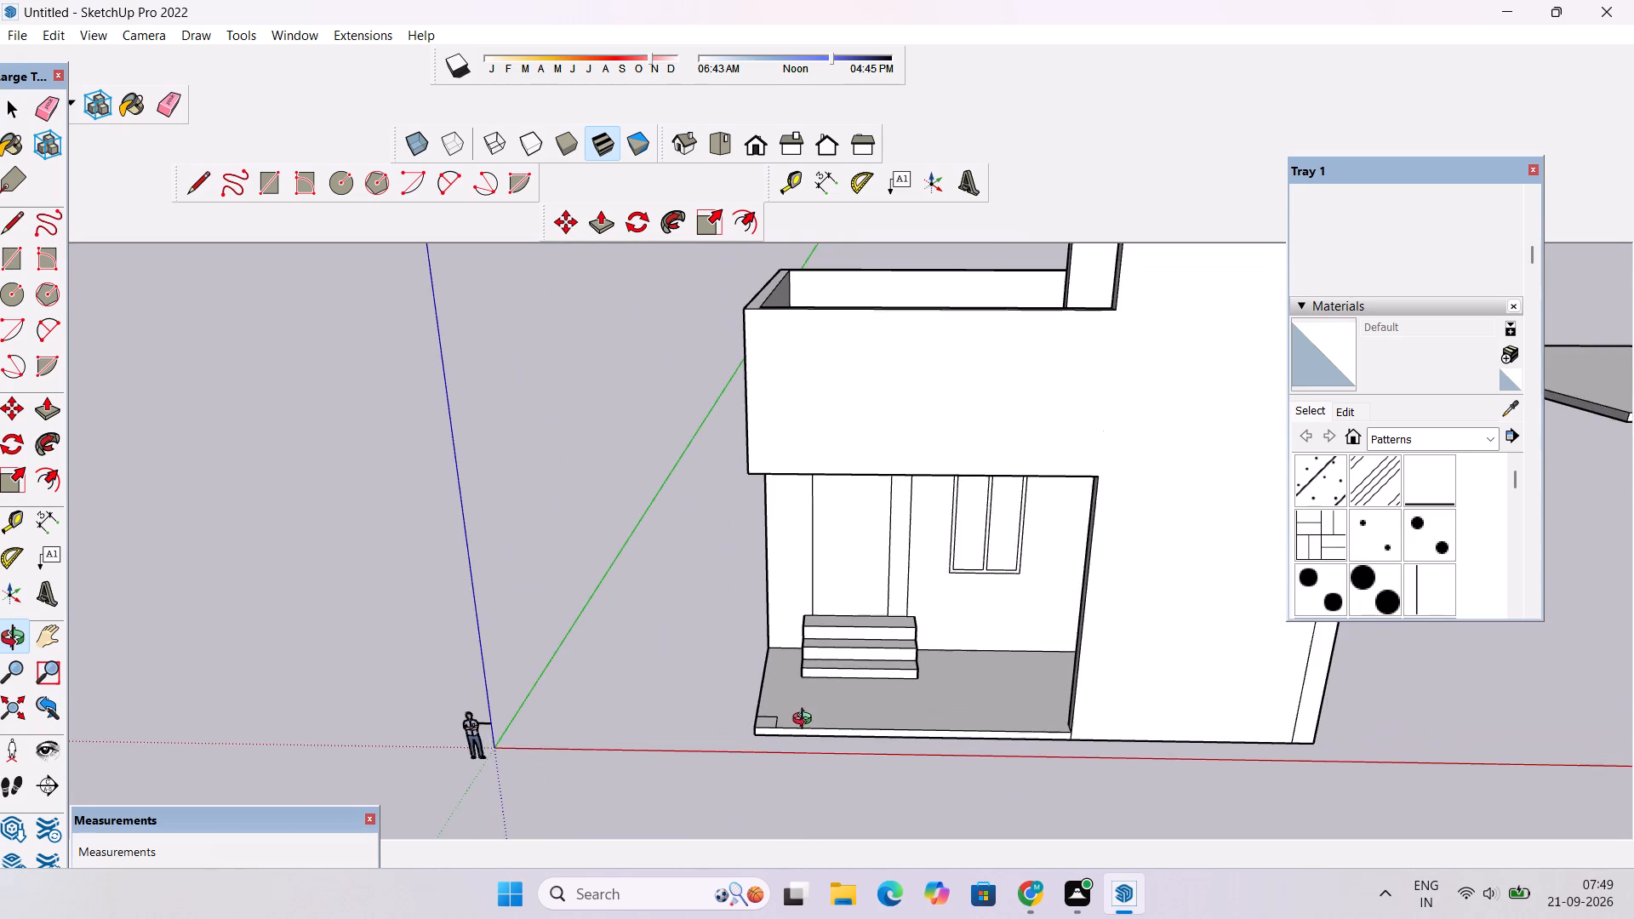
left_click_drag(806, 721, 805, 826)
scroll(817, 748, "up", 3)
left_click_drag(837, 708, 784, 667)
scroll(763, 655, "down", 3)
left_click_drag(740, 716, 758, 817)
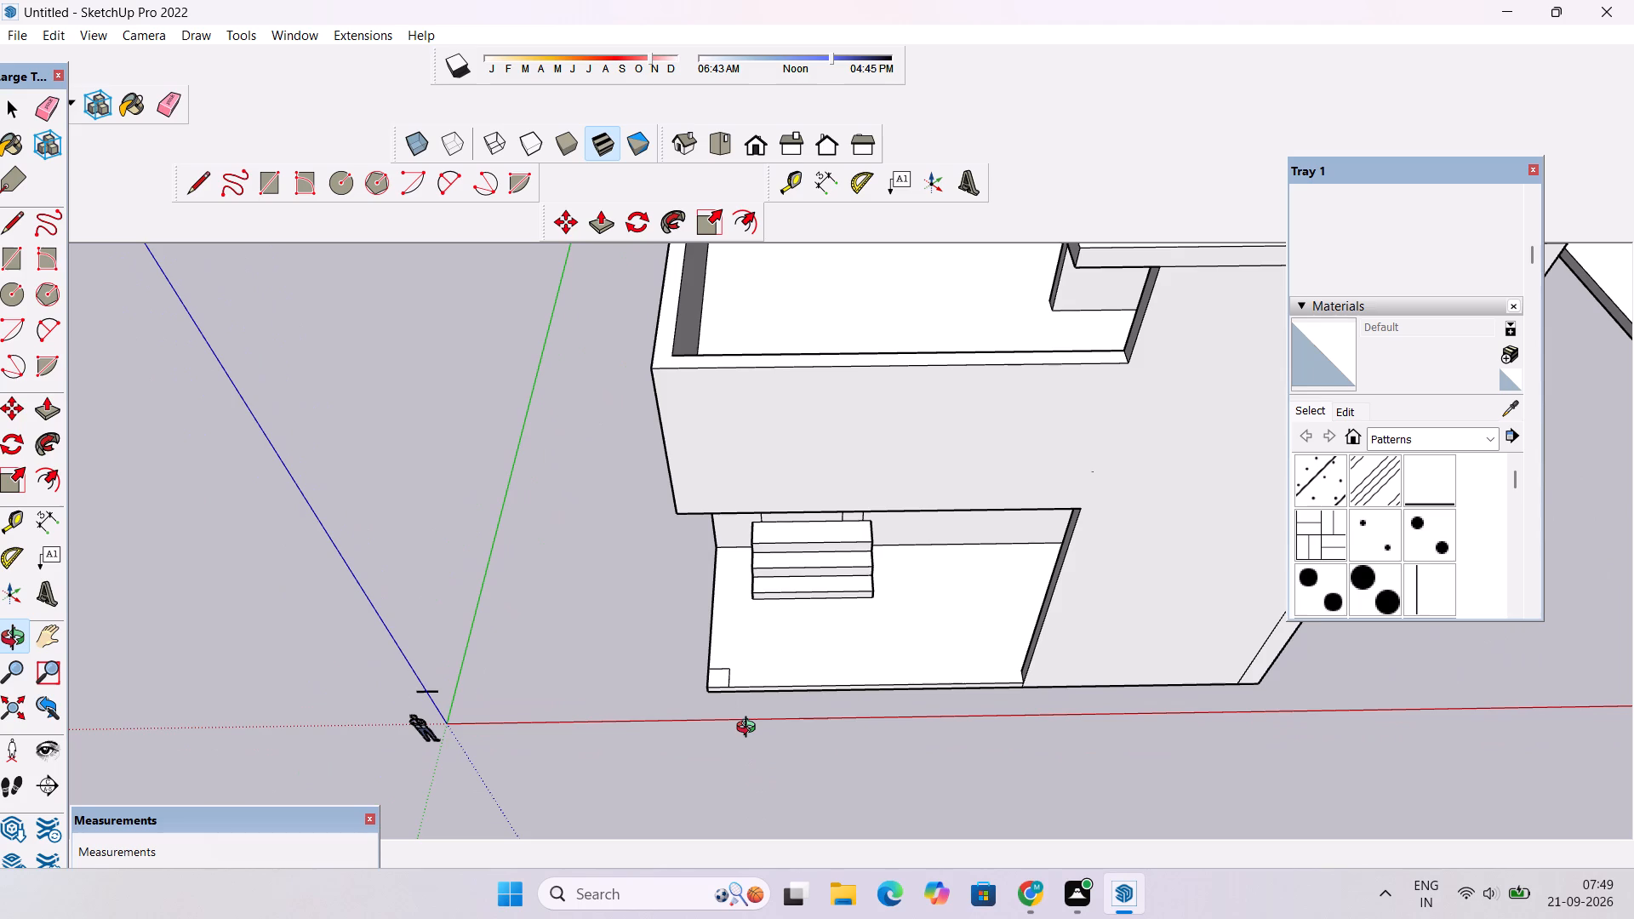
left_click_drag(747, 711, 767, 745, "shift")
scroll(761, 732, "up", 3, "shift")
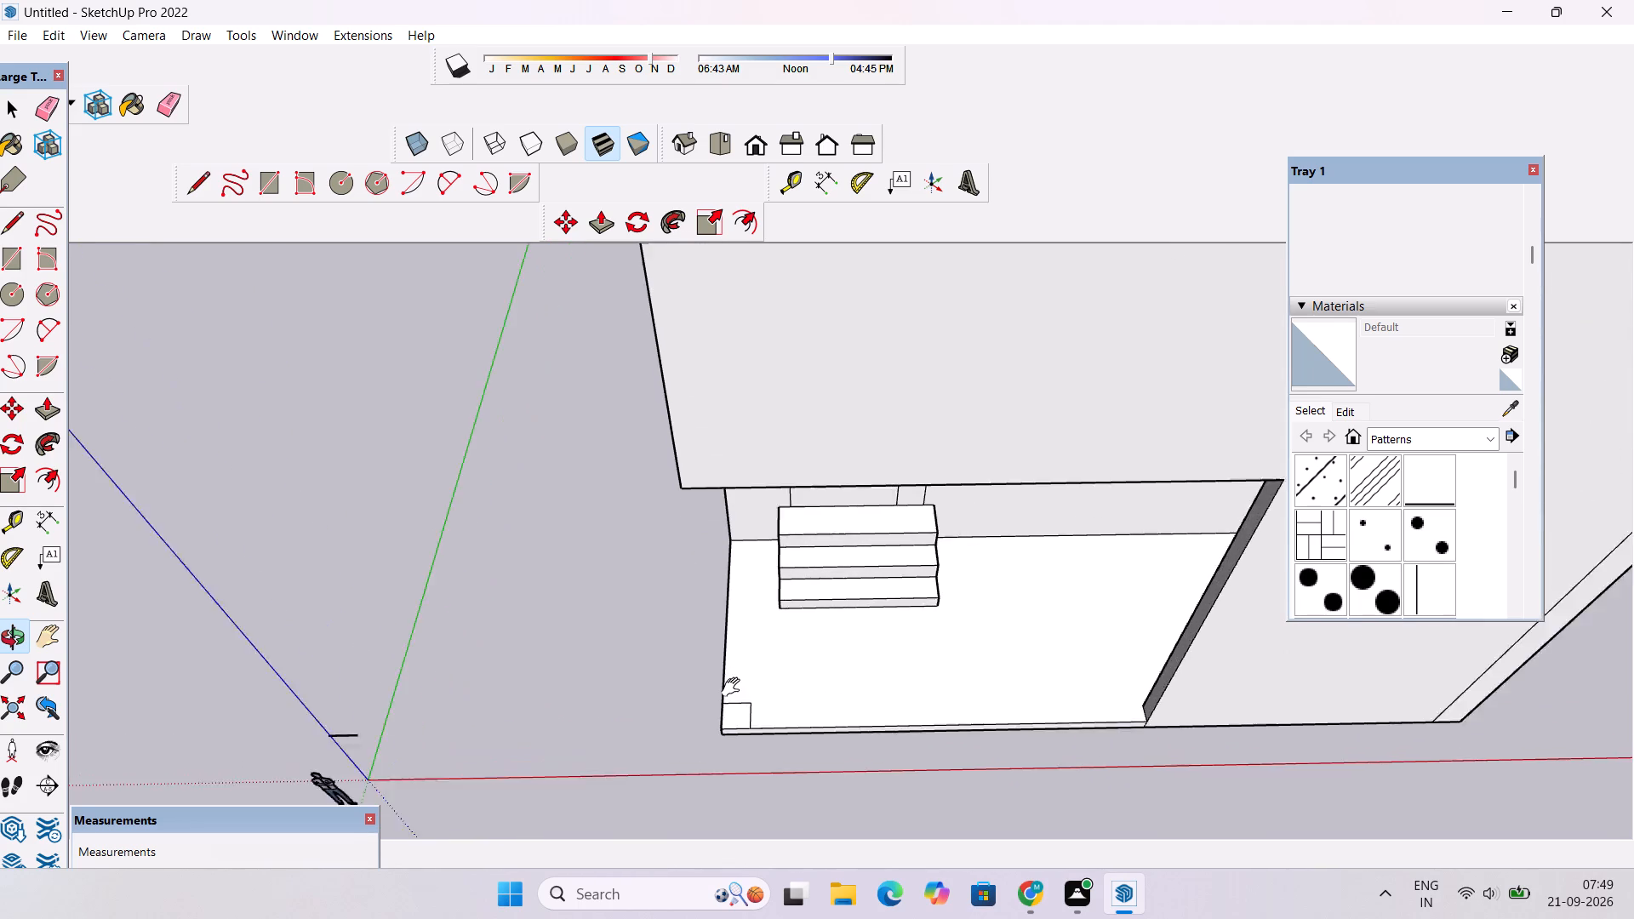
scroll(734, 688, "up", 3, "shift")
scroll(734, 688, "down", 3)
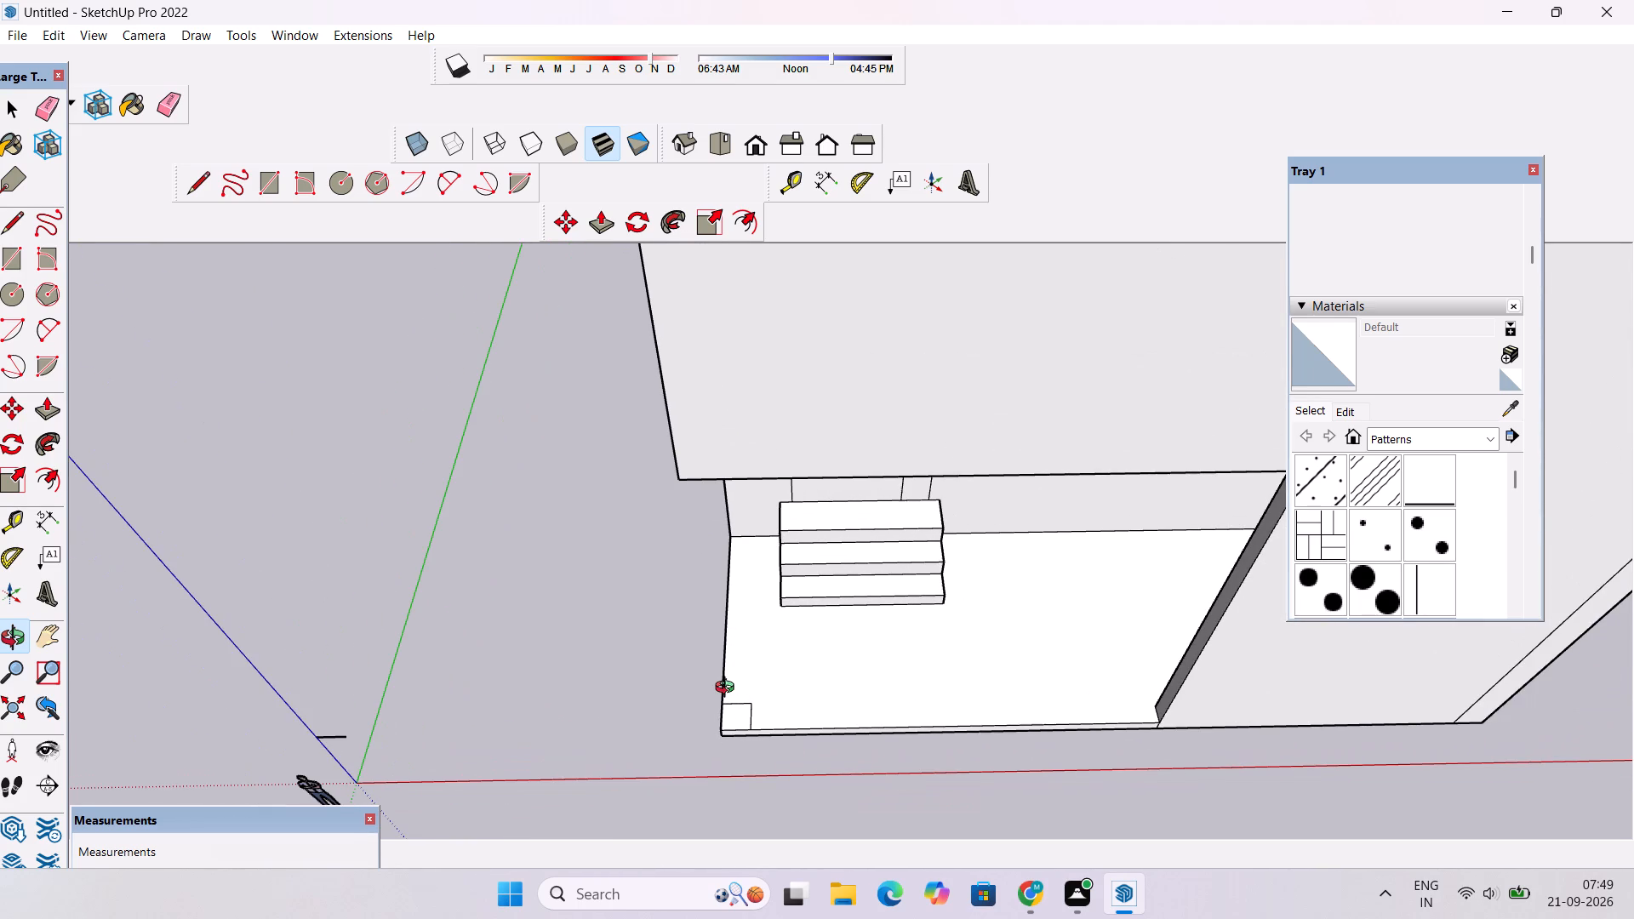
Erase the small square at the porch floor's outer front corner.
scroll(731, 689, "down", 1)
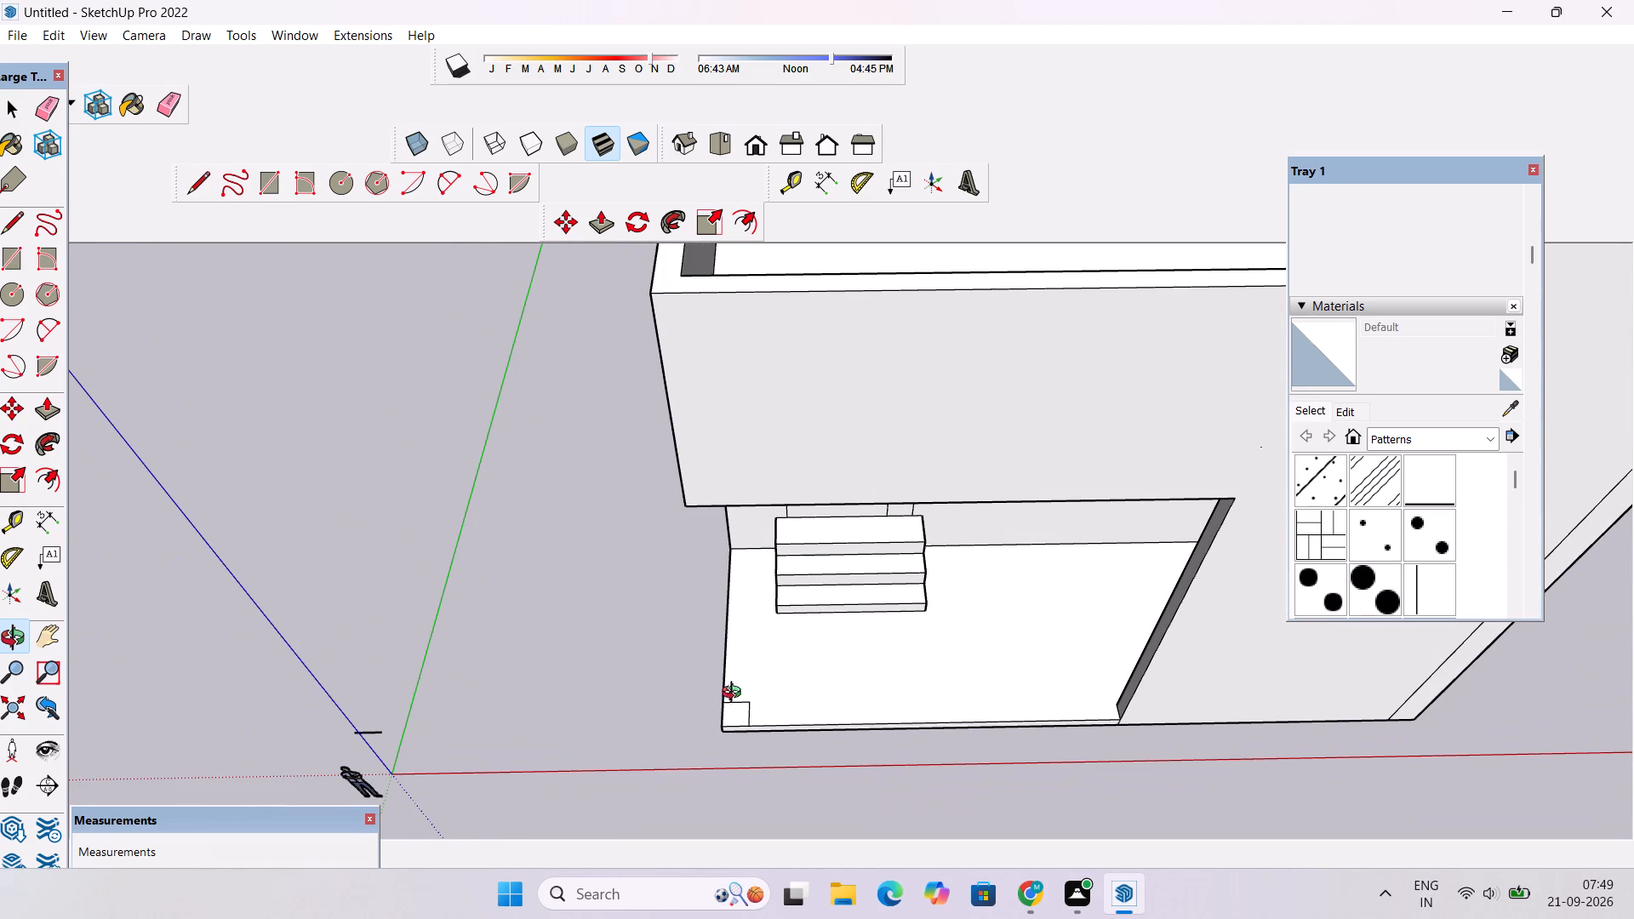
scroll(750, 711, "up", 4)
scroll(751, 709, "down", 1)
left_click_drag(737, 732, 742, 688)
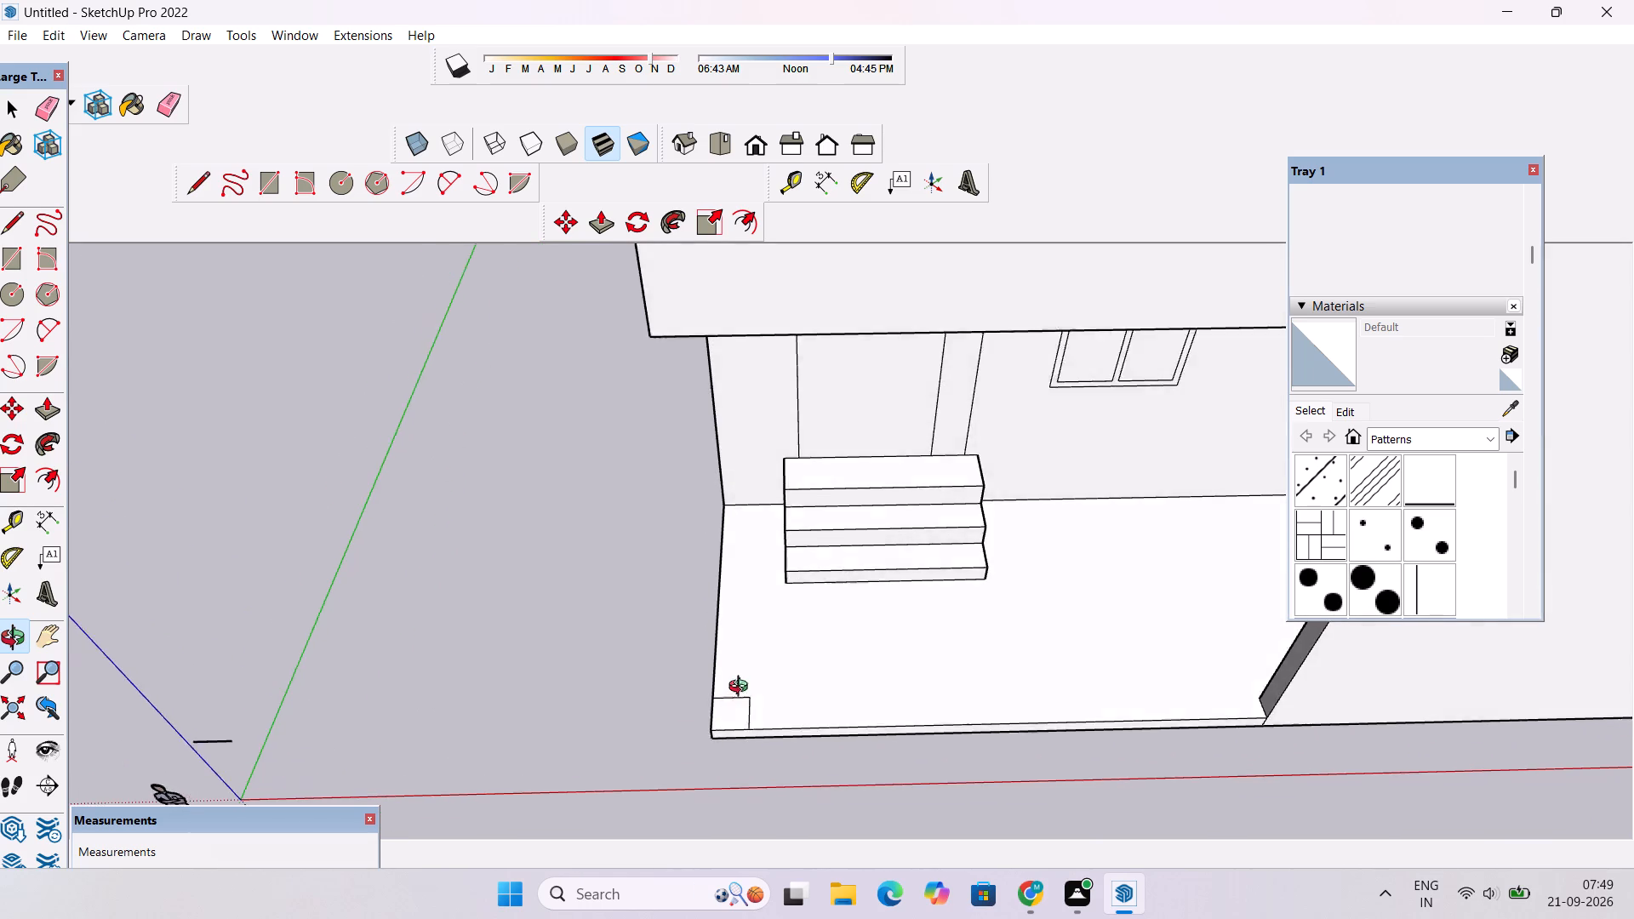
left_click_drag(742, 688, 746, 667)
left_click_drag(756, 728, 762, 768)
scroll(777, 719, "up", 4)
left_click_drag(778, 718, 778, 756)
scroll(778, 719, "up", 4)
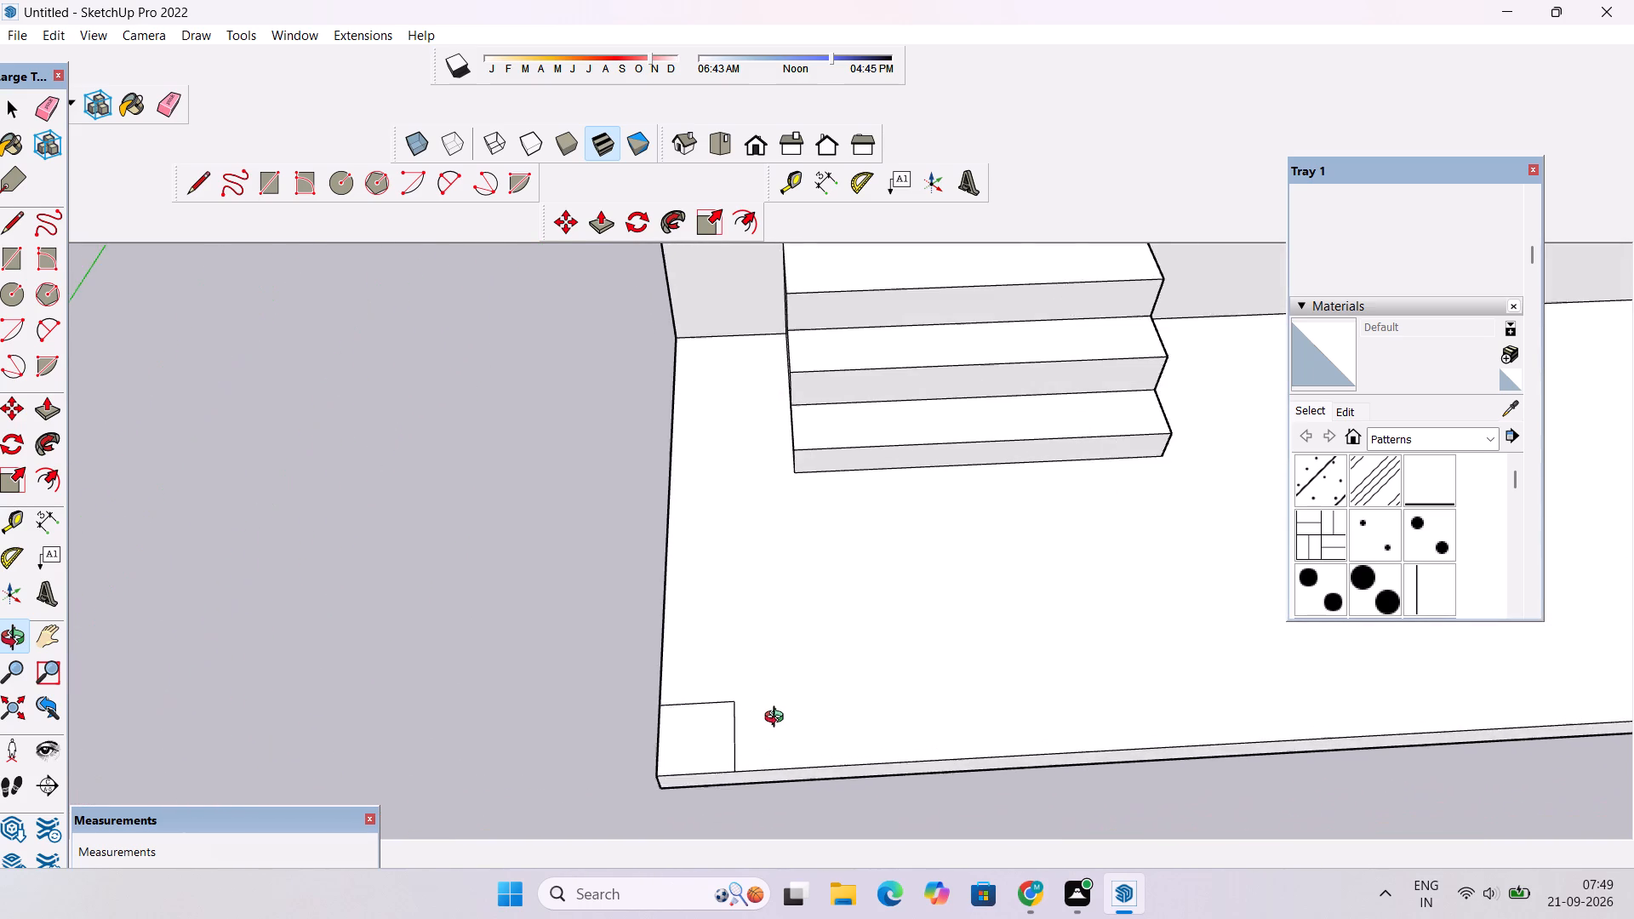
key("e")
left_click_drag(722, 661, 732, 732)
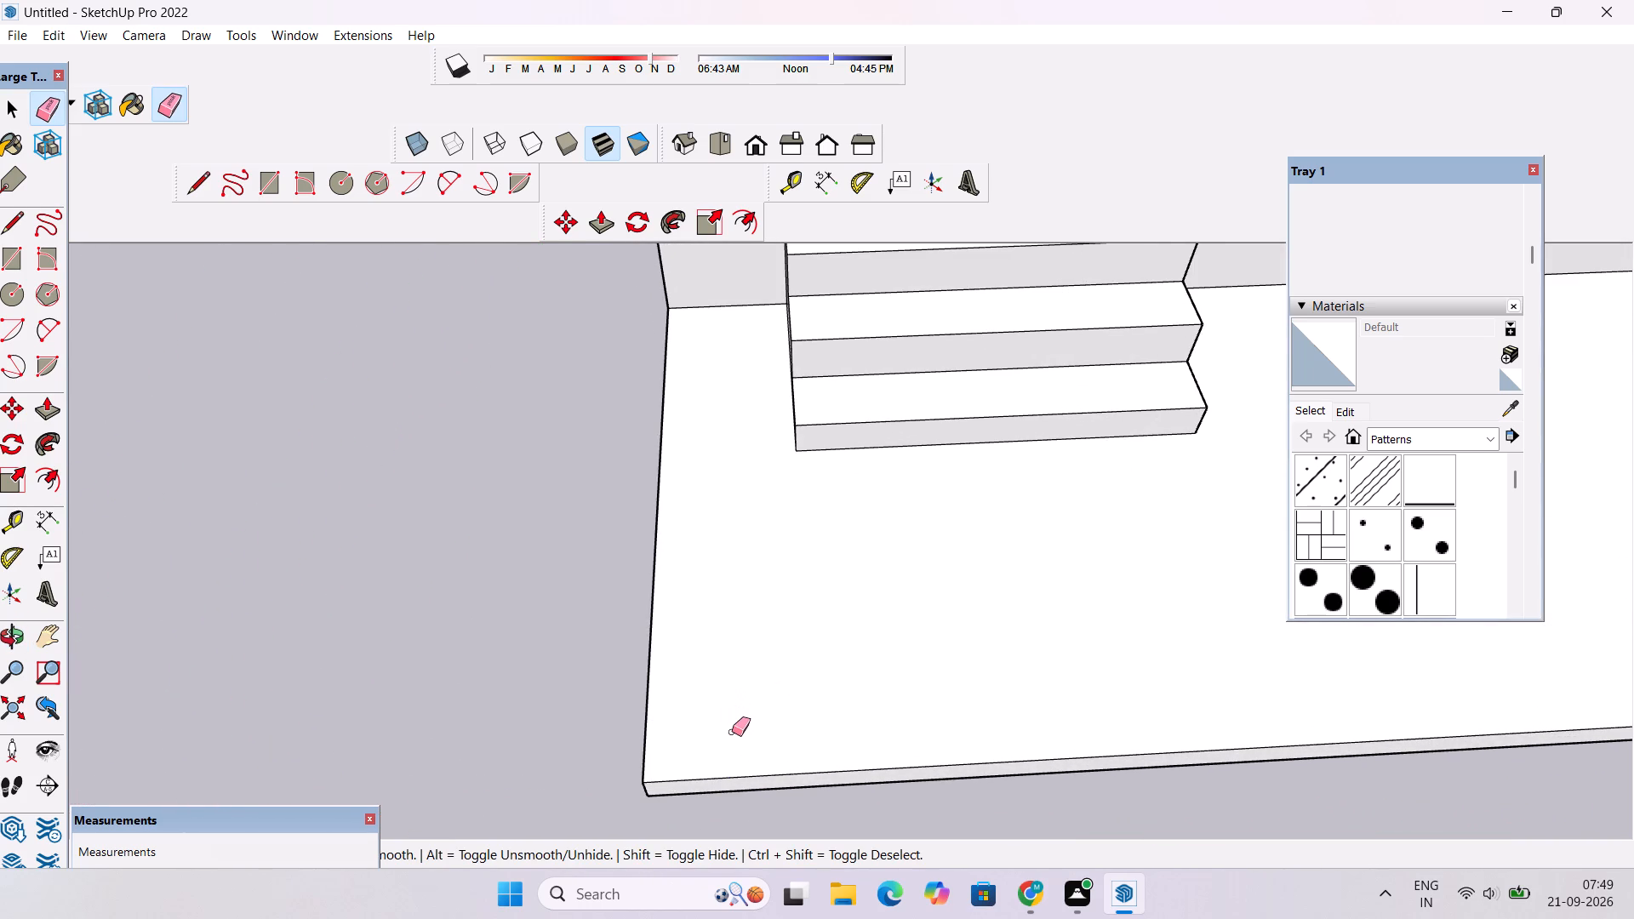
Draw a rectangle about 2' 11" by 2' 7" on the porch floor, starting at its outer front corner.
key("r")
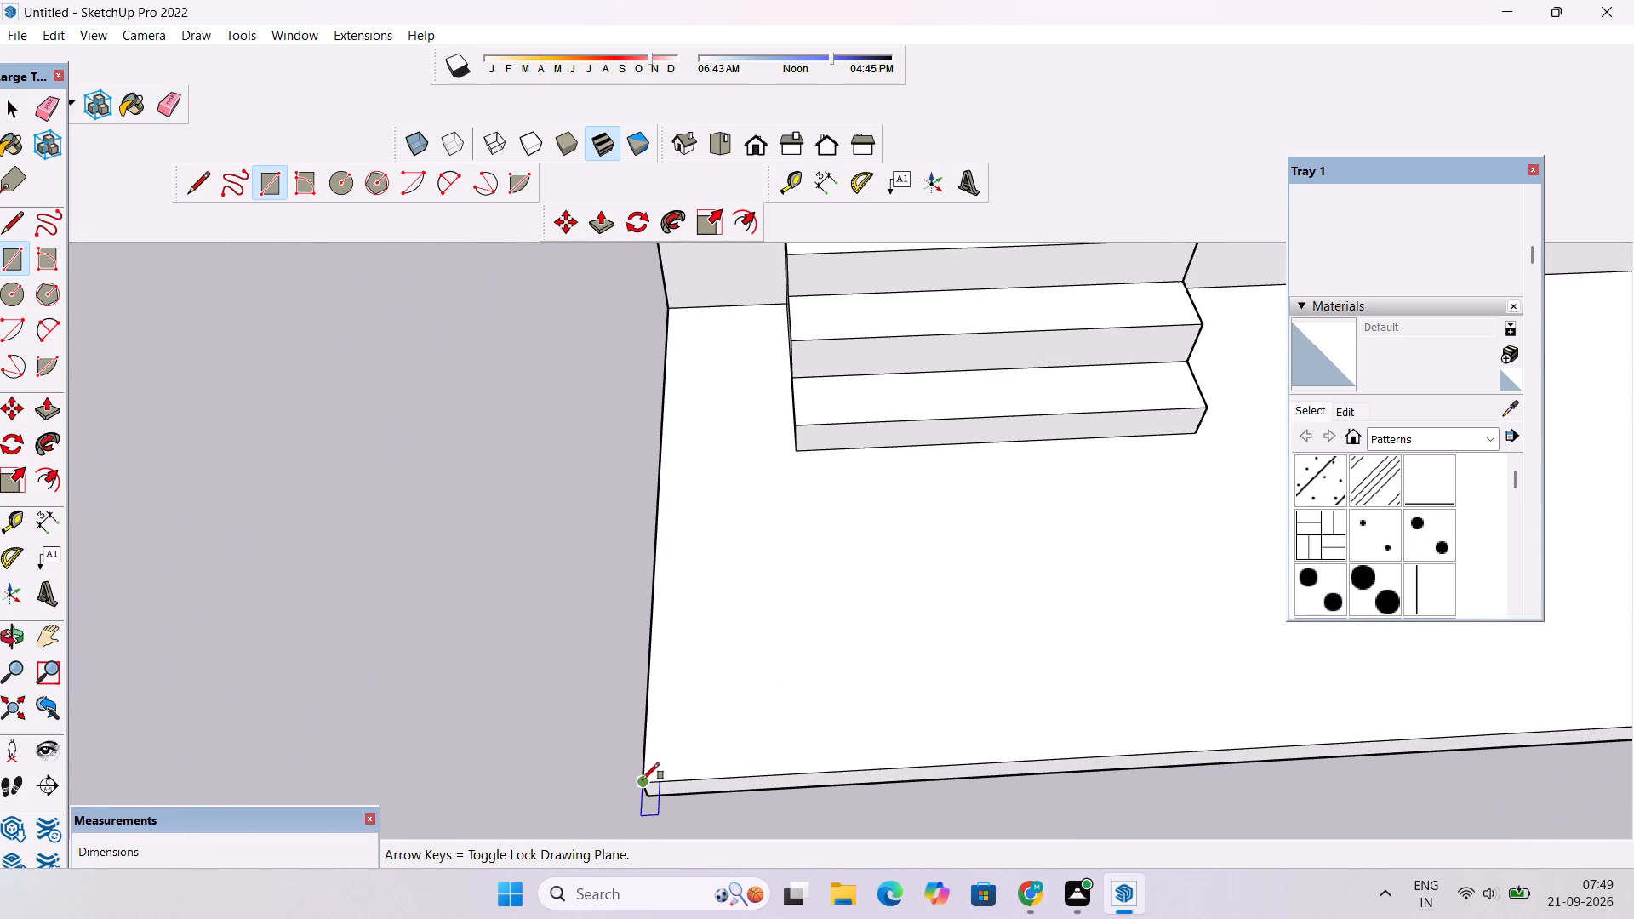
left_click(643, 779)
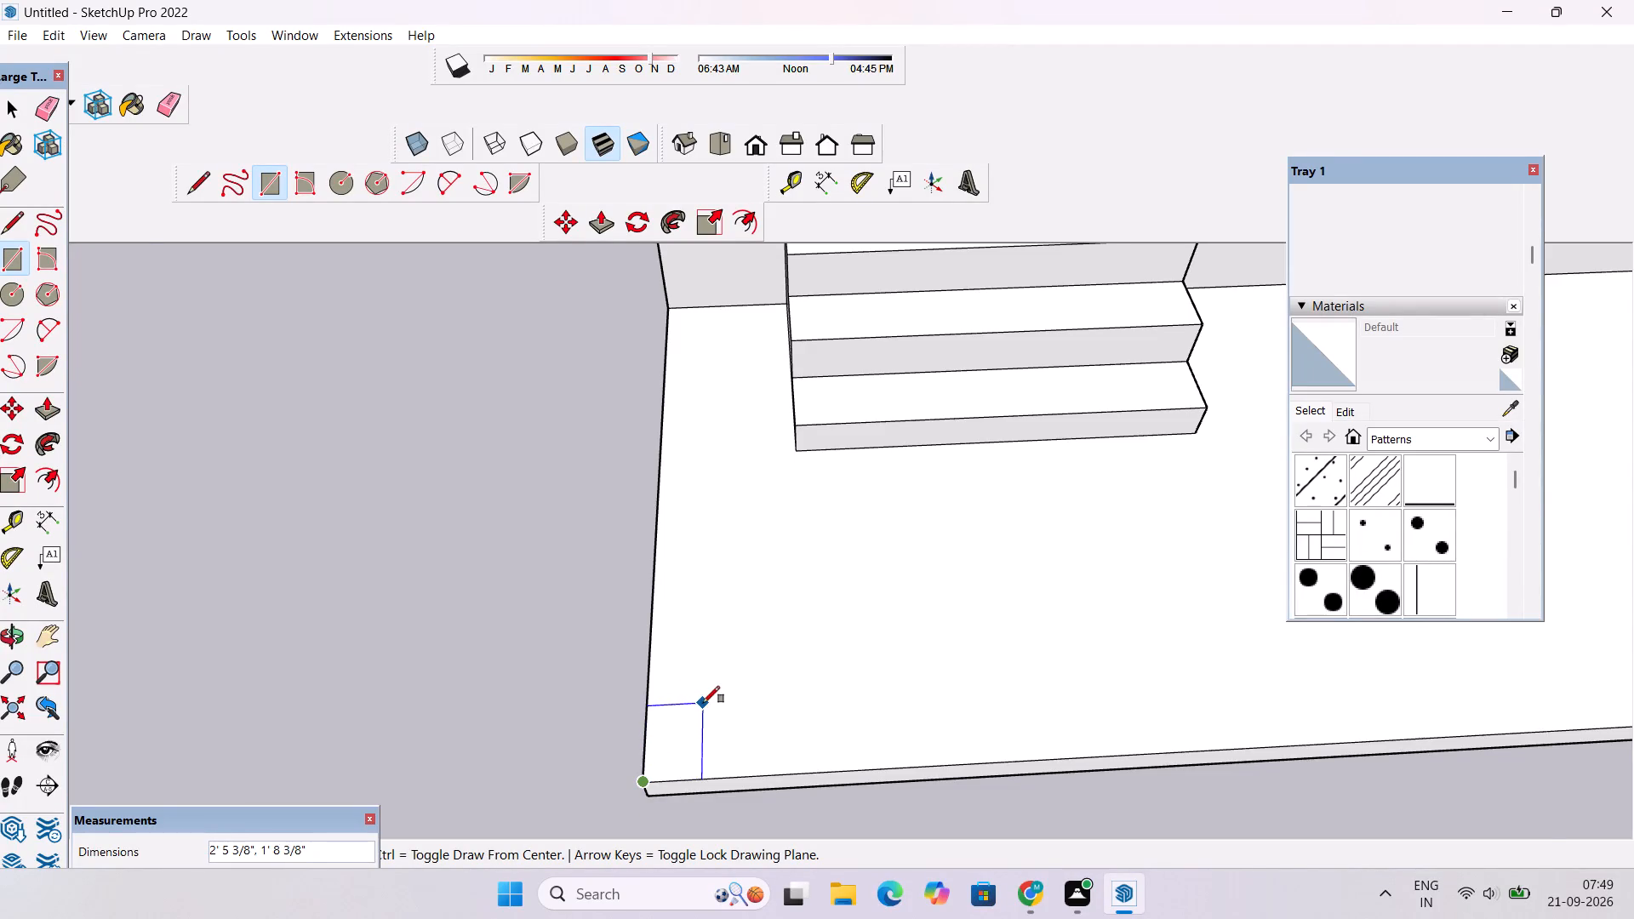
scroll(704, 703, "down", 2)
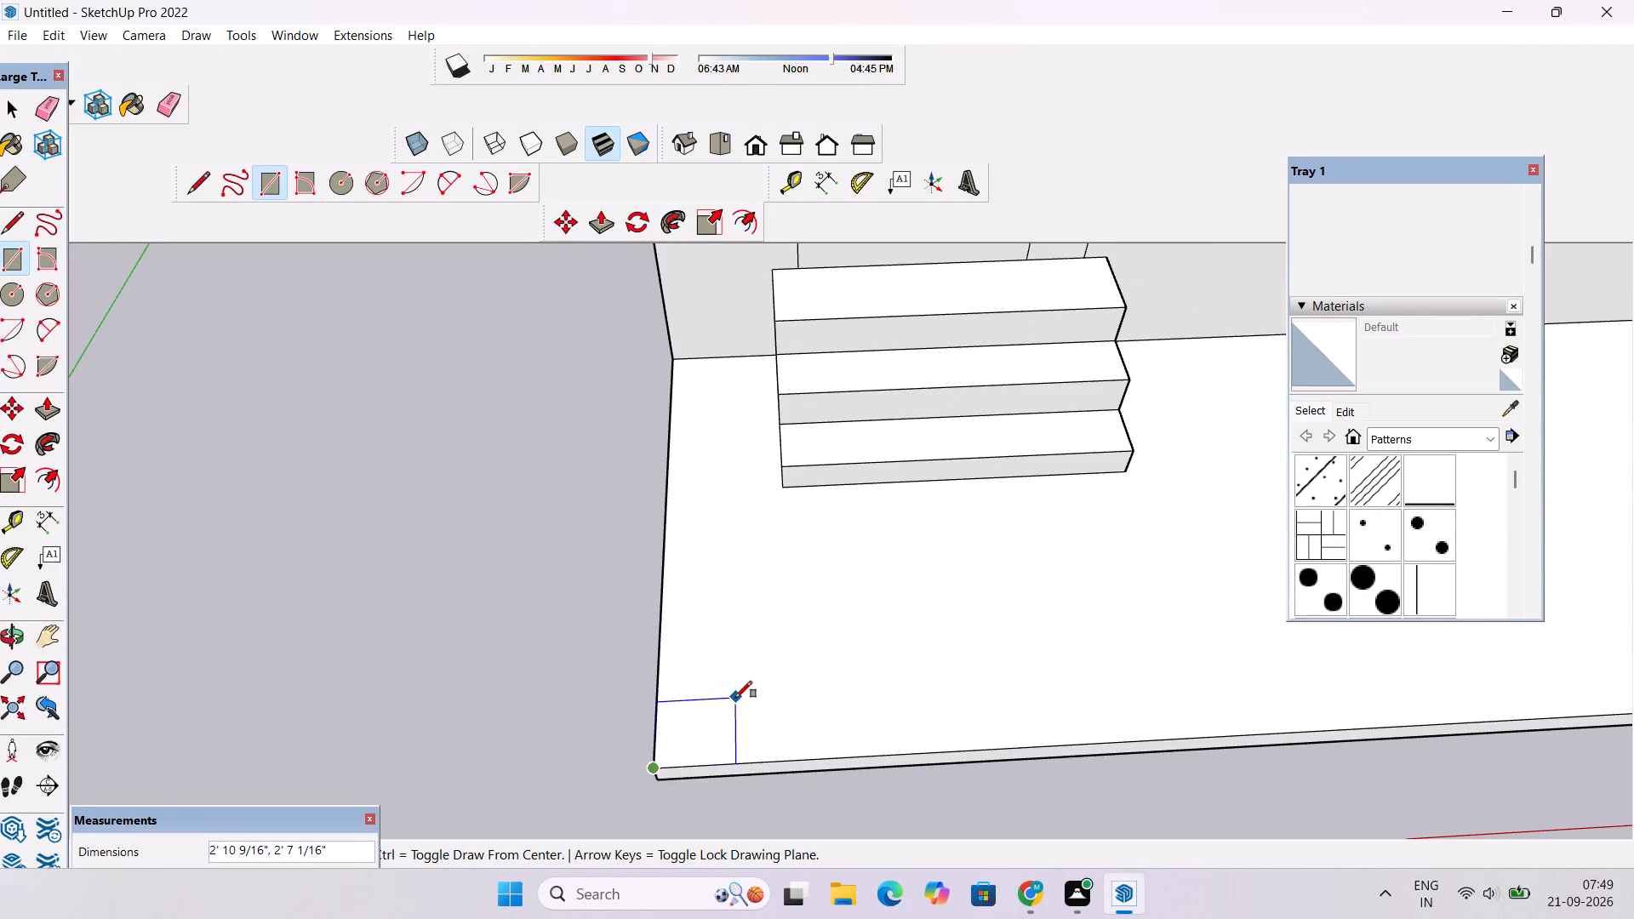
left_click(737, 698)
Copy the corner rectangle along the porch floor's front edge by about 12' 11".
scroll(565, 709, "down", 14)
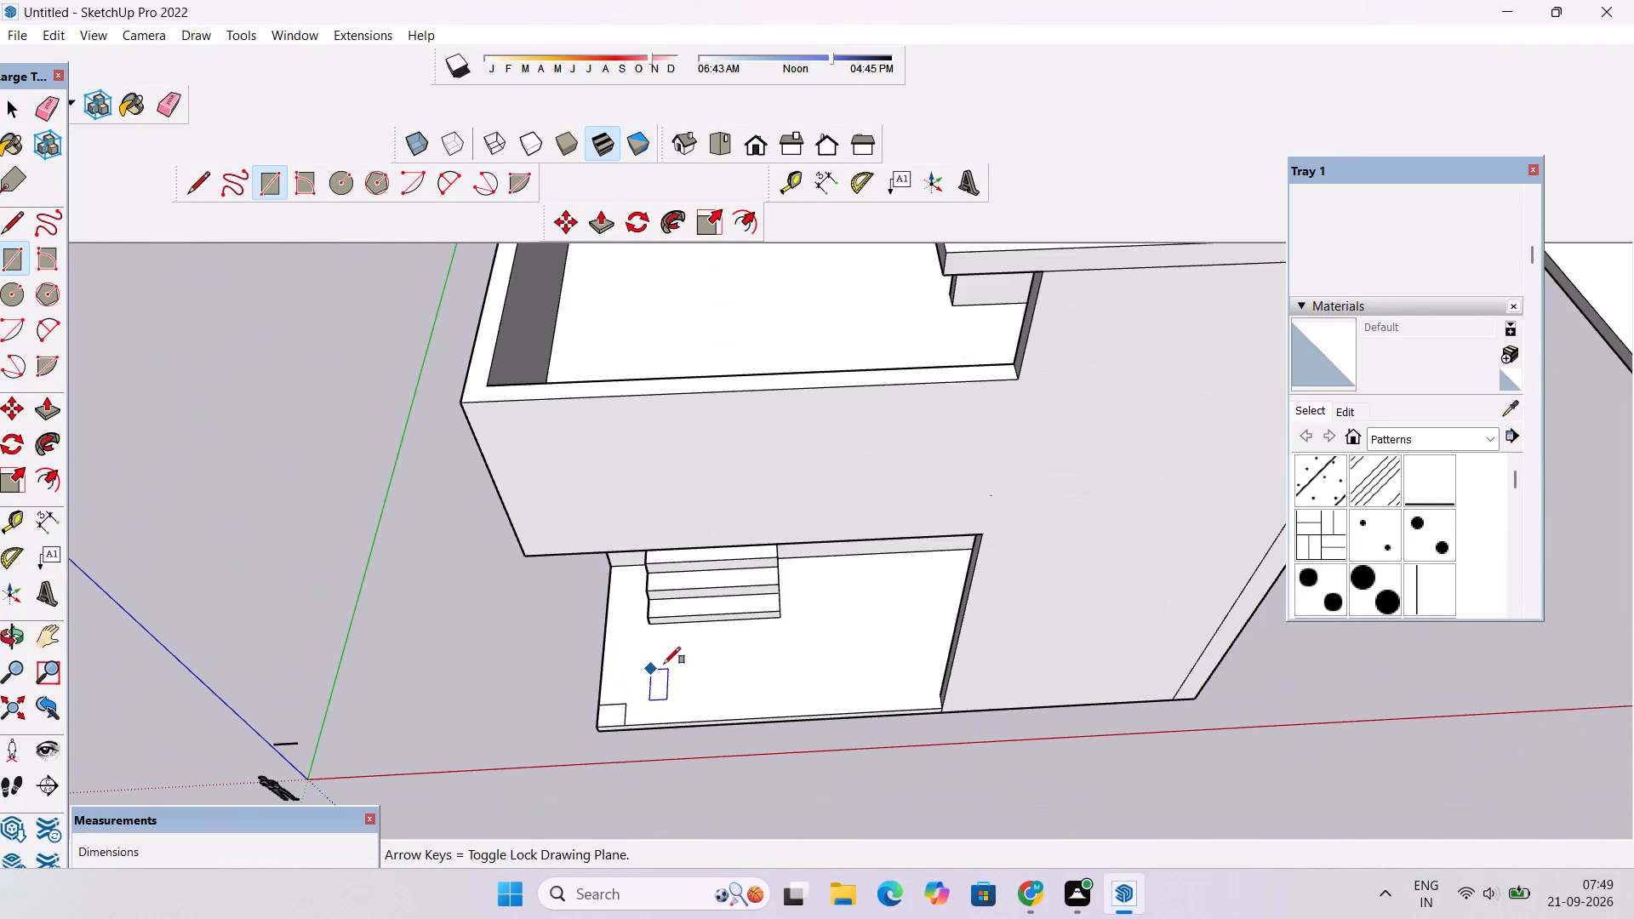
scroll(664, 664, "up", 2)
key("o")
scroll(677, 673, "down", 3)
left_click_drag(736, 696, 620, 705, "shift")
scroll(620, 711, "up", 2)
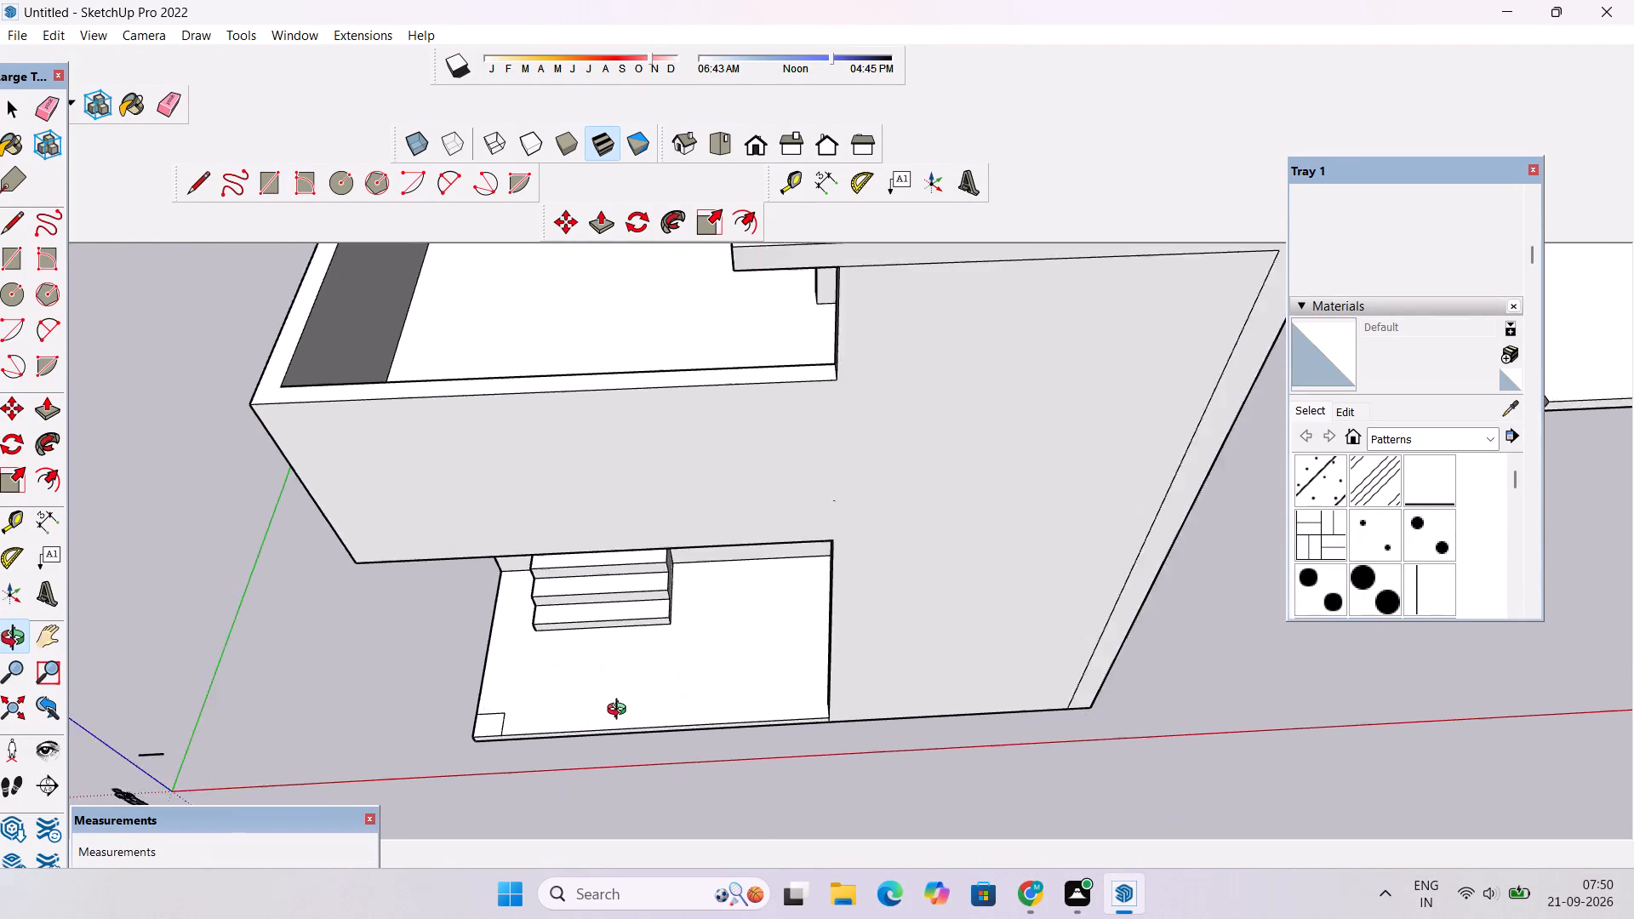
scroll(620, 711, "up", 2)
left_click_drag(603, 727, 617, 702, "shift")
scroll(617, 702, "up", 1, "shift")
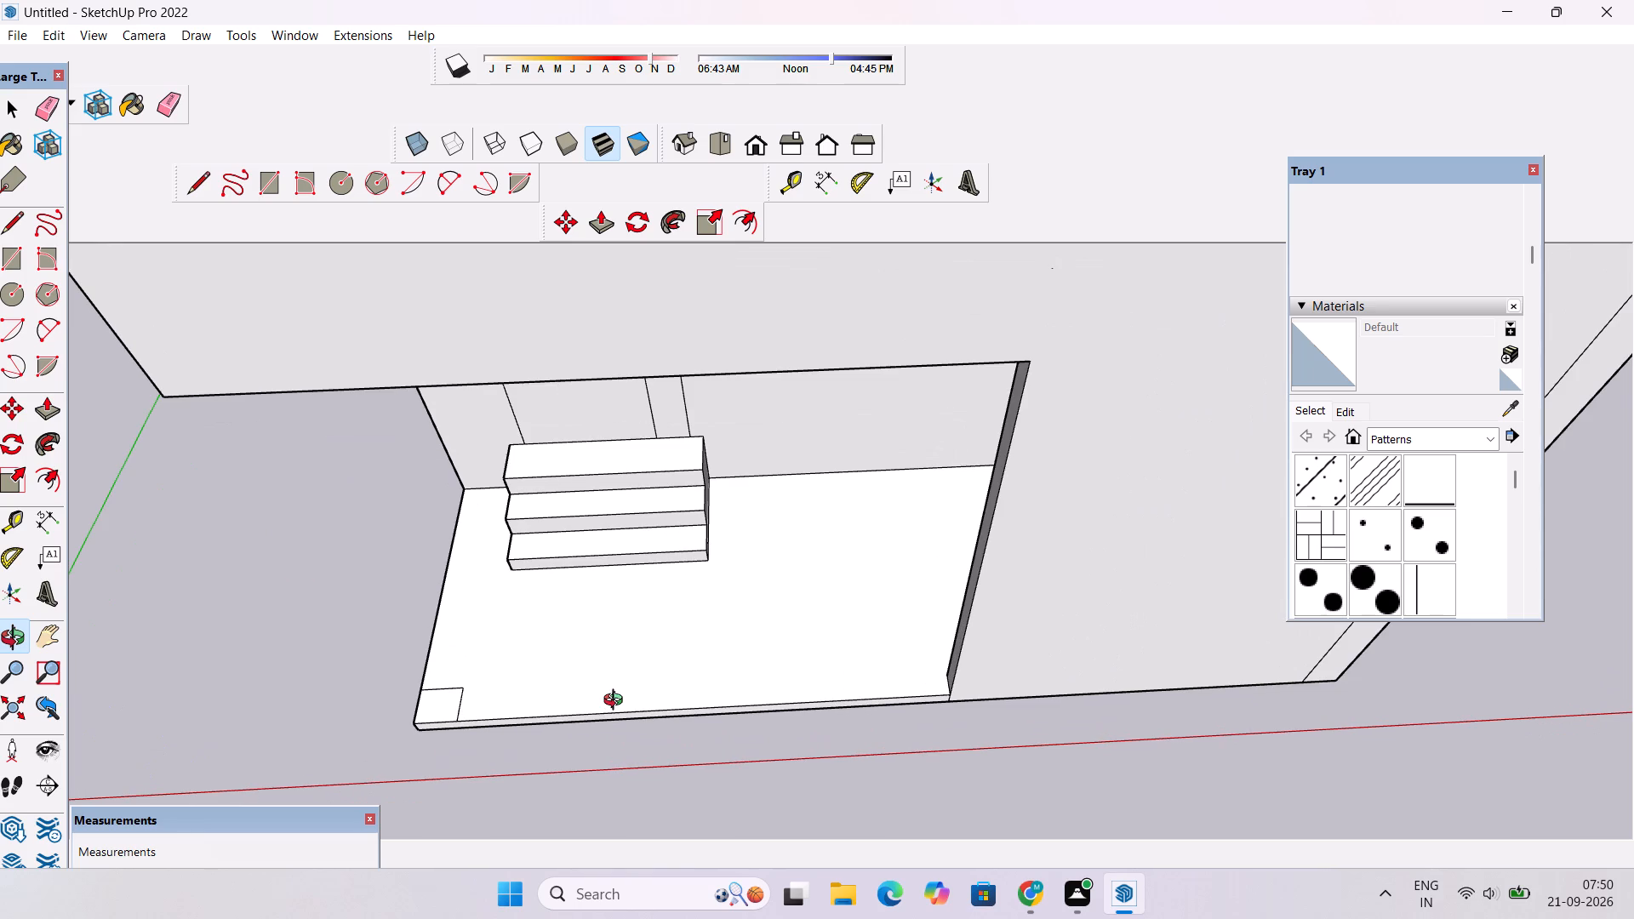
left_click_drag(653, 711, 765, 716, "shift")
key("space")
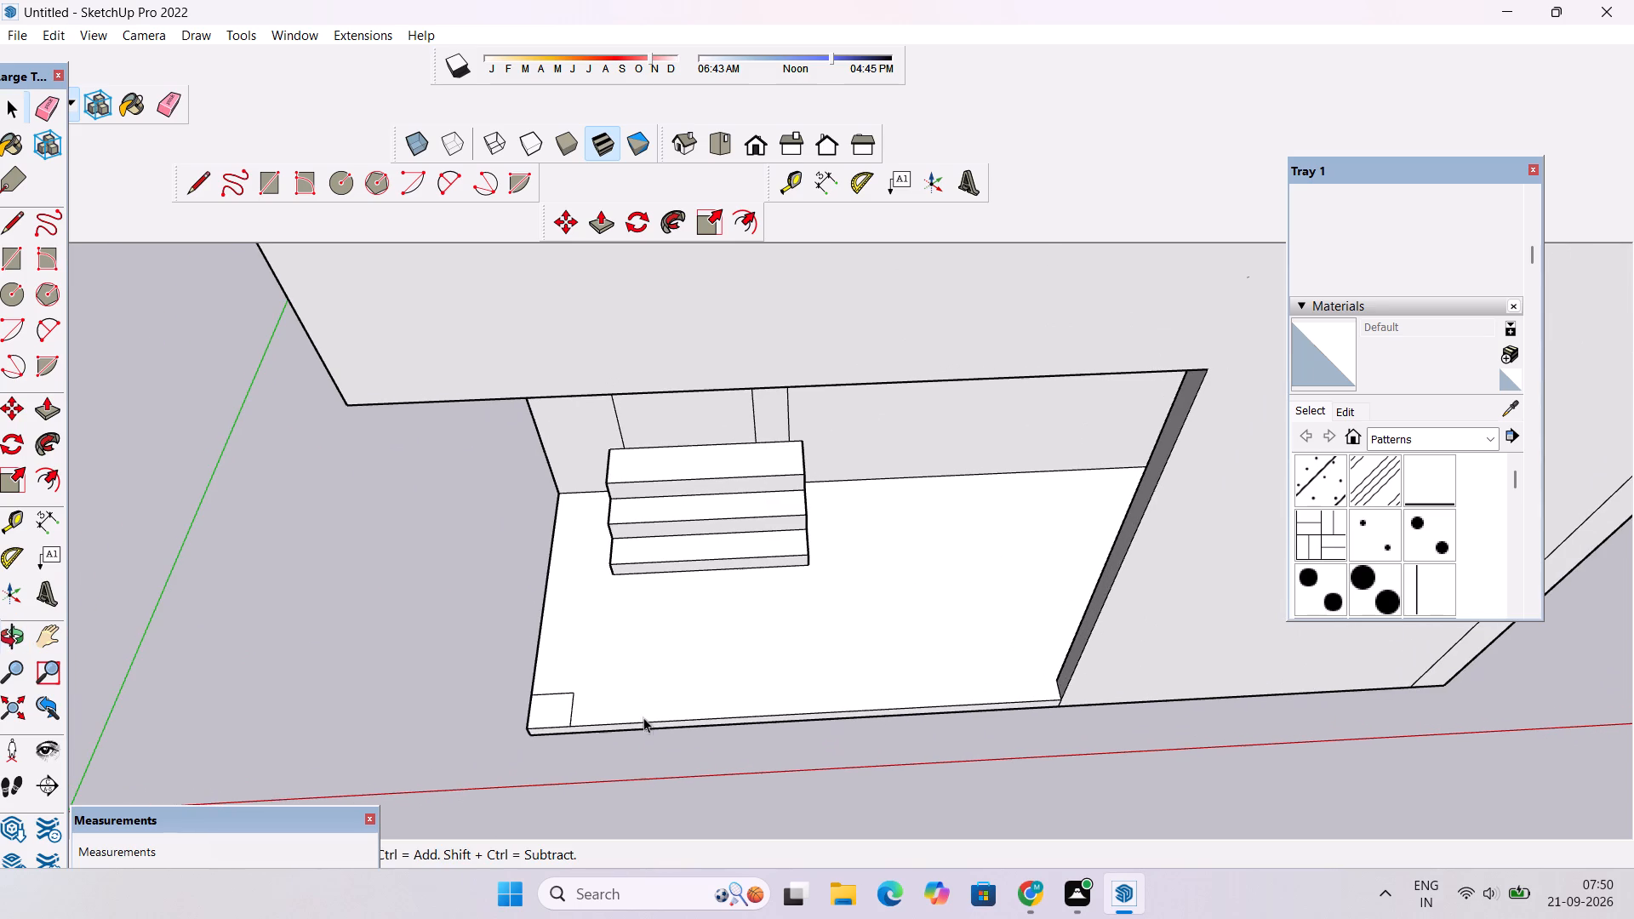
double_click(545, 705)
key("m")
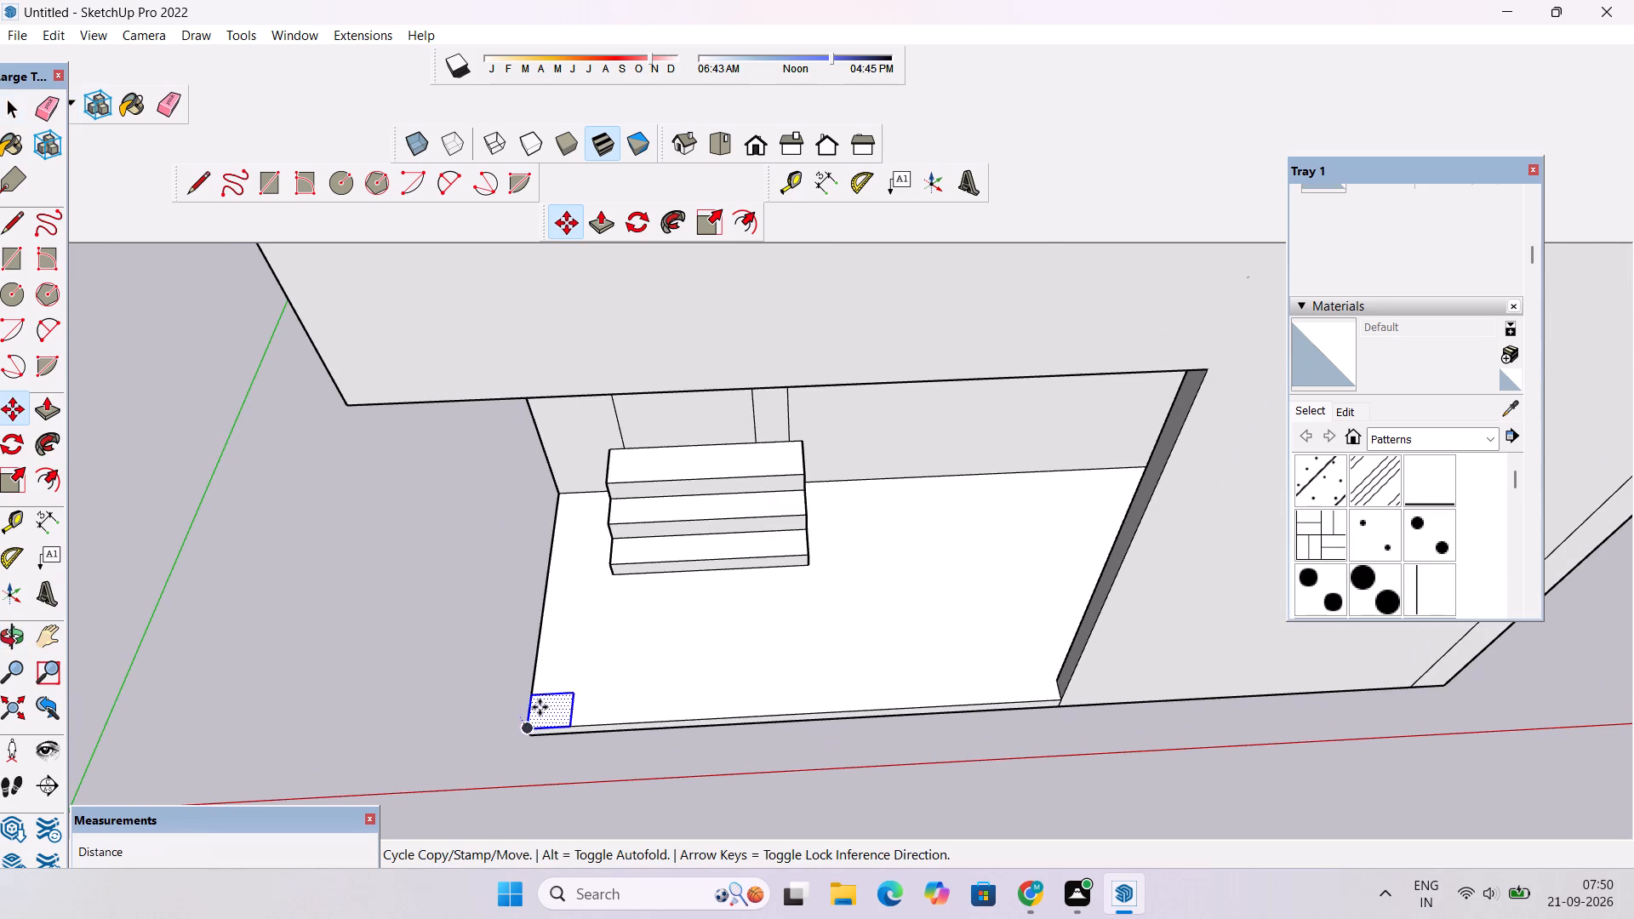
scroll(540, 707, "up", 4)
left_click(520, 739)
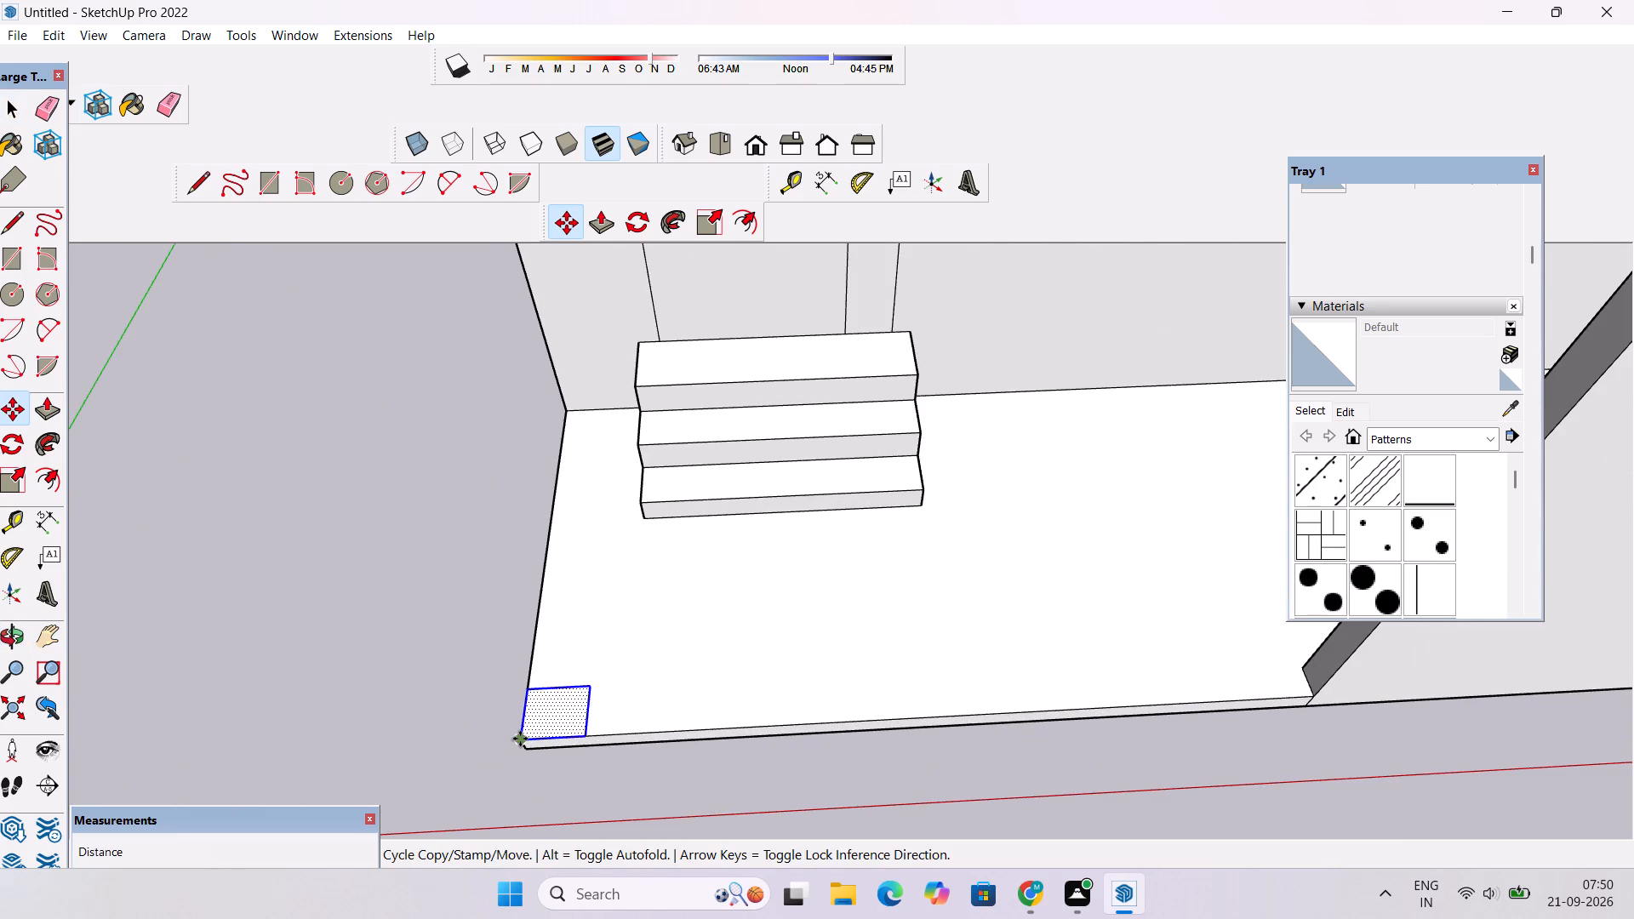
scroll(556, 734, "down", 9)
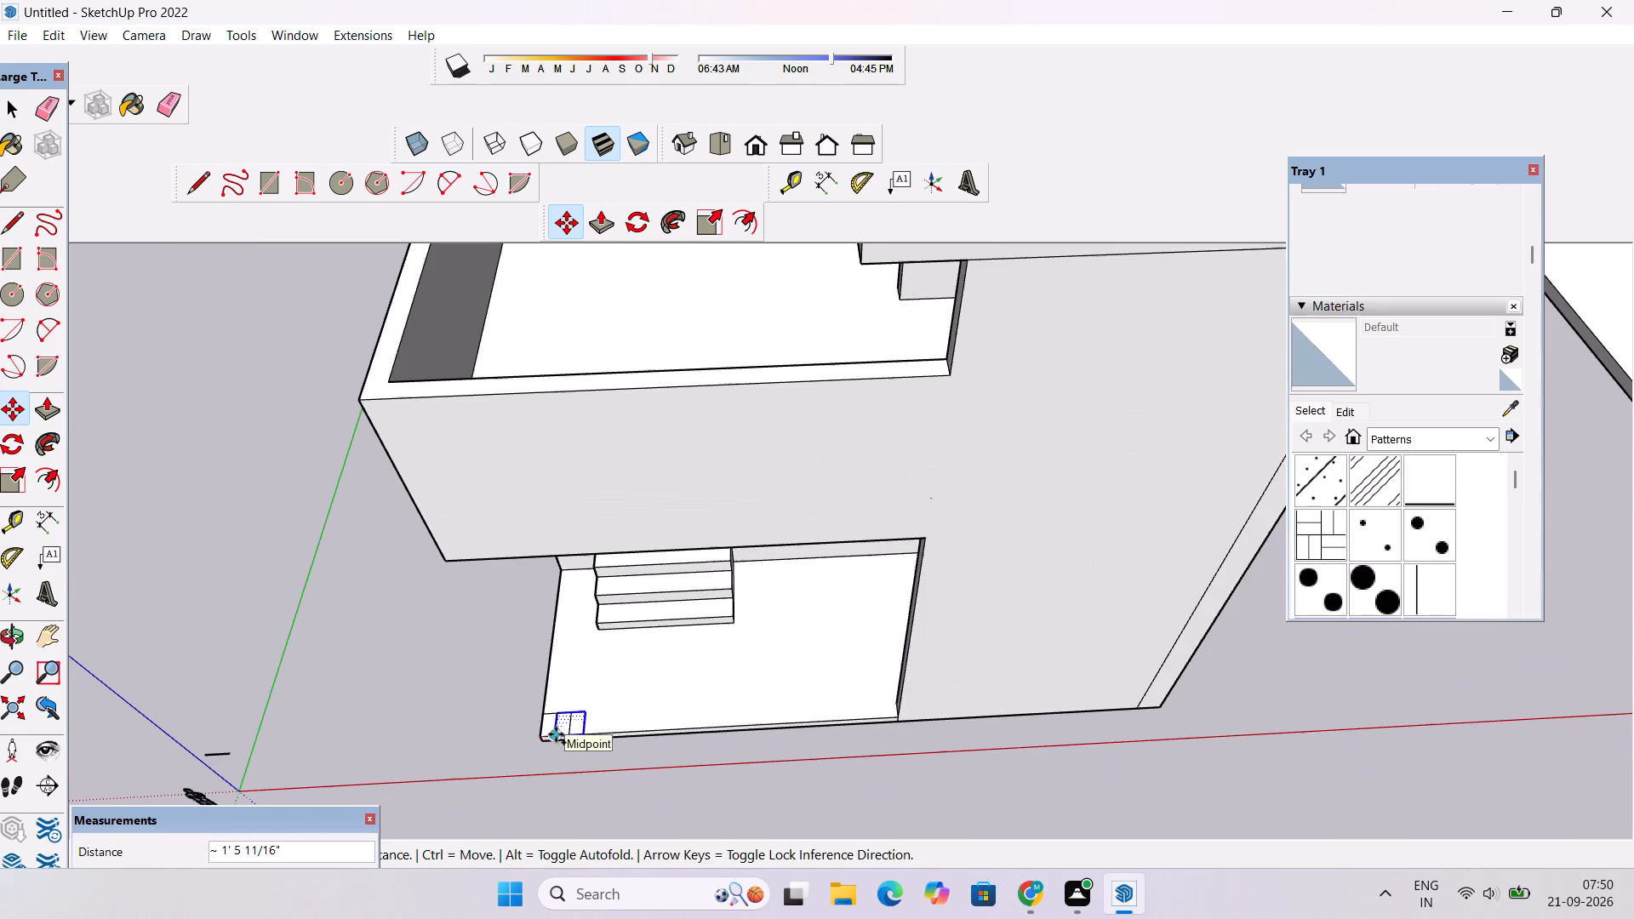
scroll(646, 734, "up", 5)
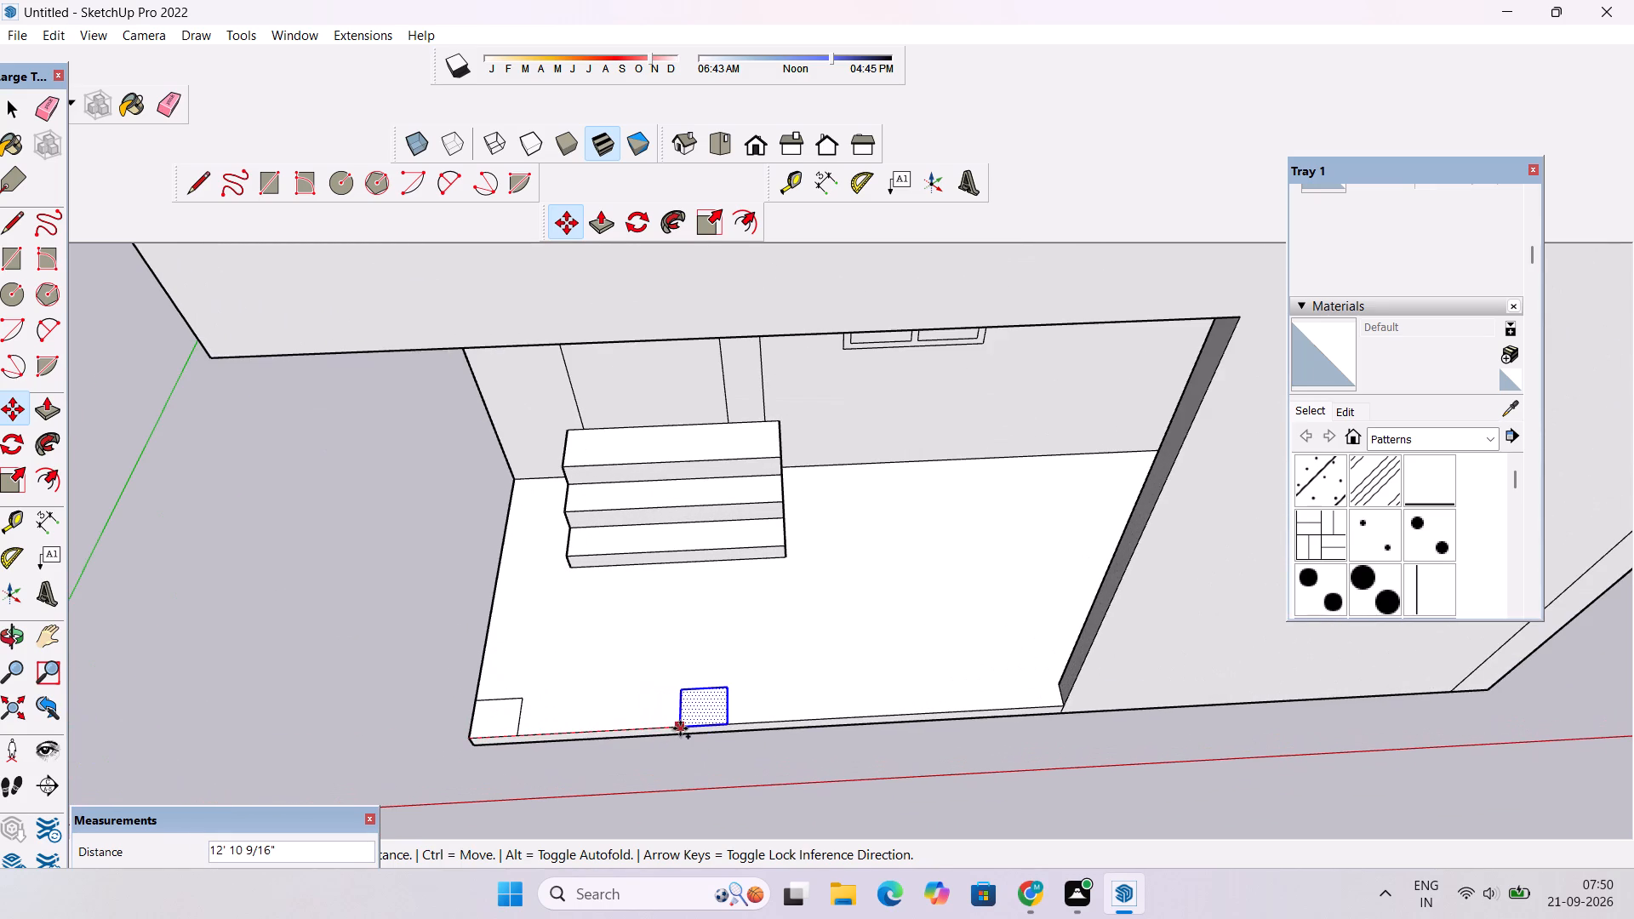
left_click(681, 728)
Examine the porch front, its two floor rectangles and the underside of the overhang from several angles.
key("o")
left_click_drag(768, 802, 763, 780)
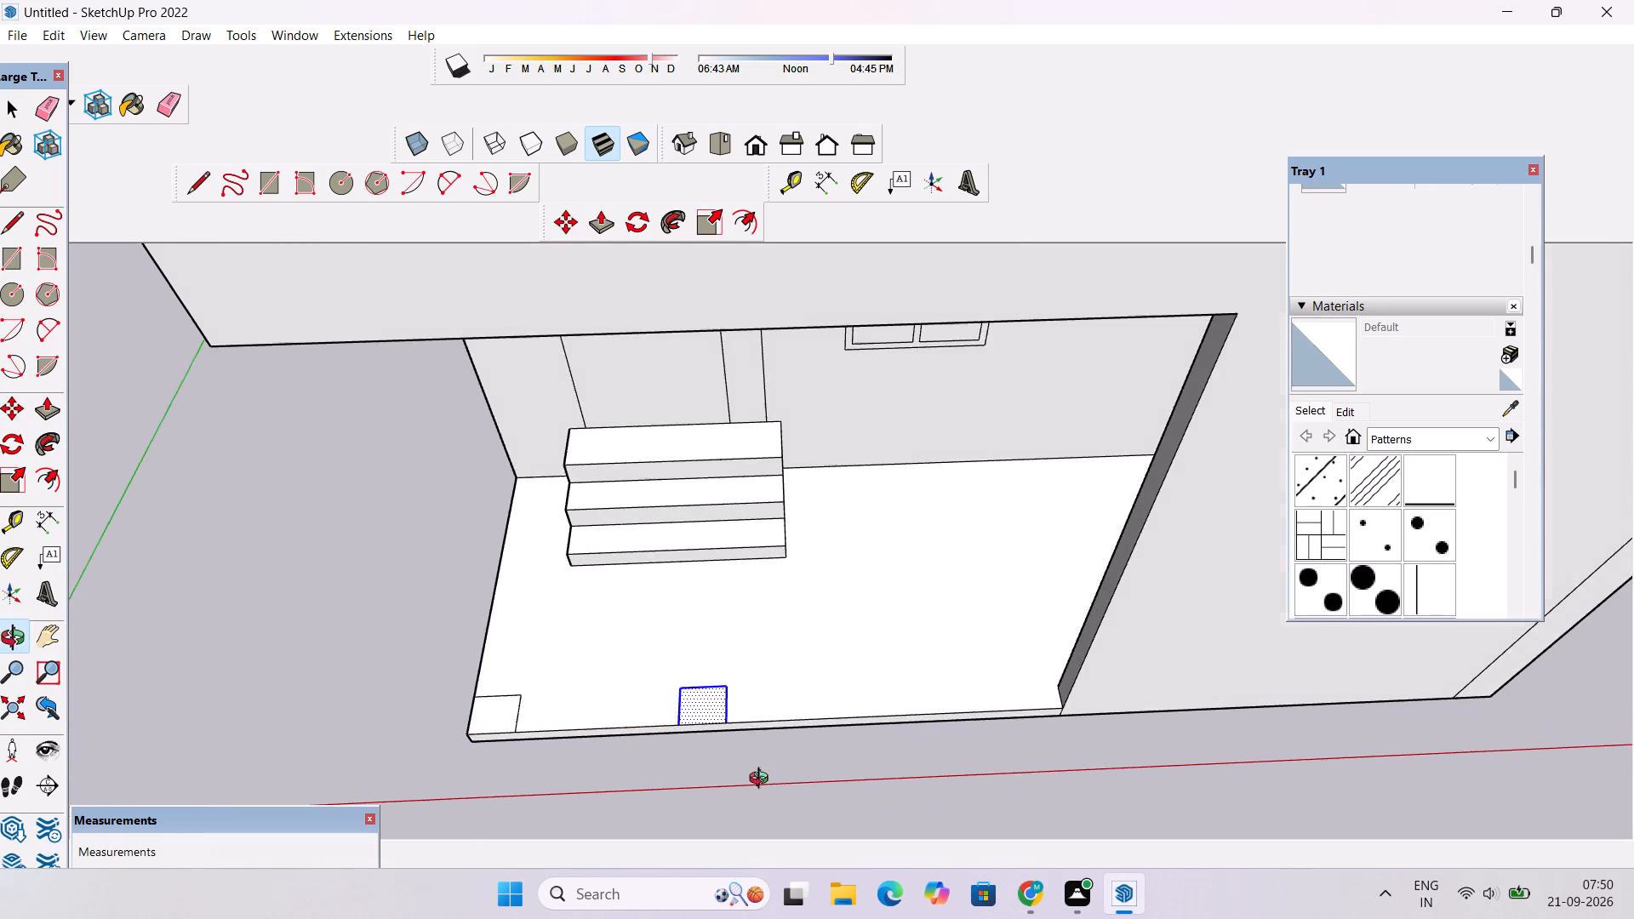
left_click_drag(763, 780, 758, 659)
scroll(758, 651, "down", 10)
left_click_drag(794, 680, 805, 774)
scroll(827, 658, "down", 5)
left_click_drag(837, 779, 806, 766)
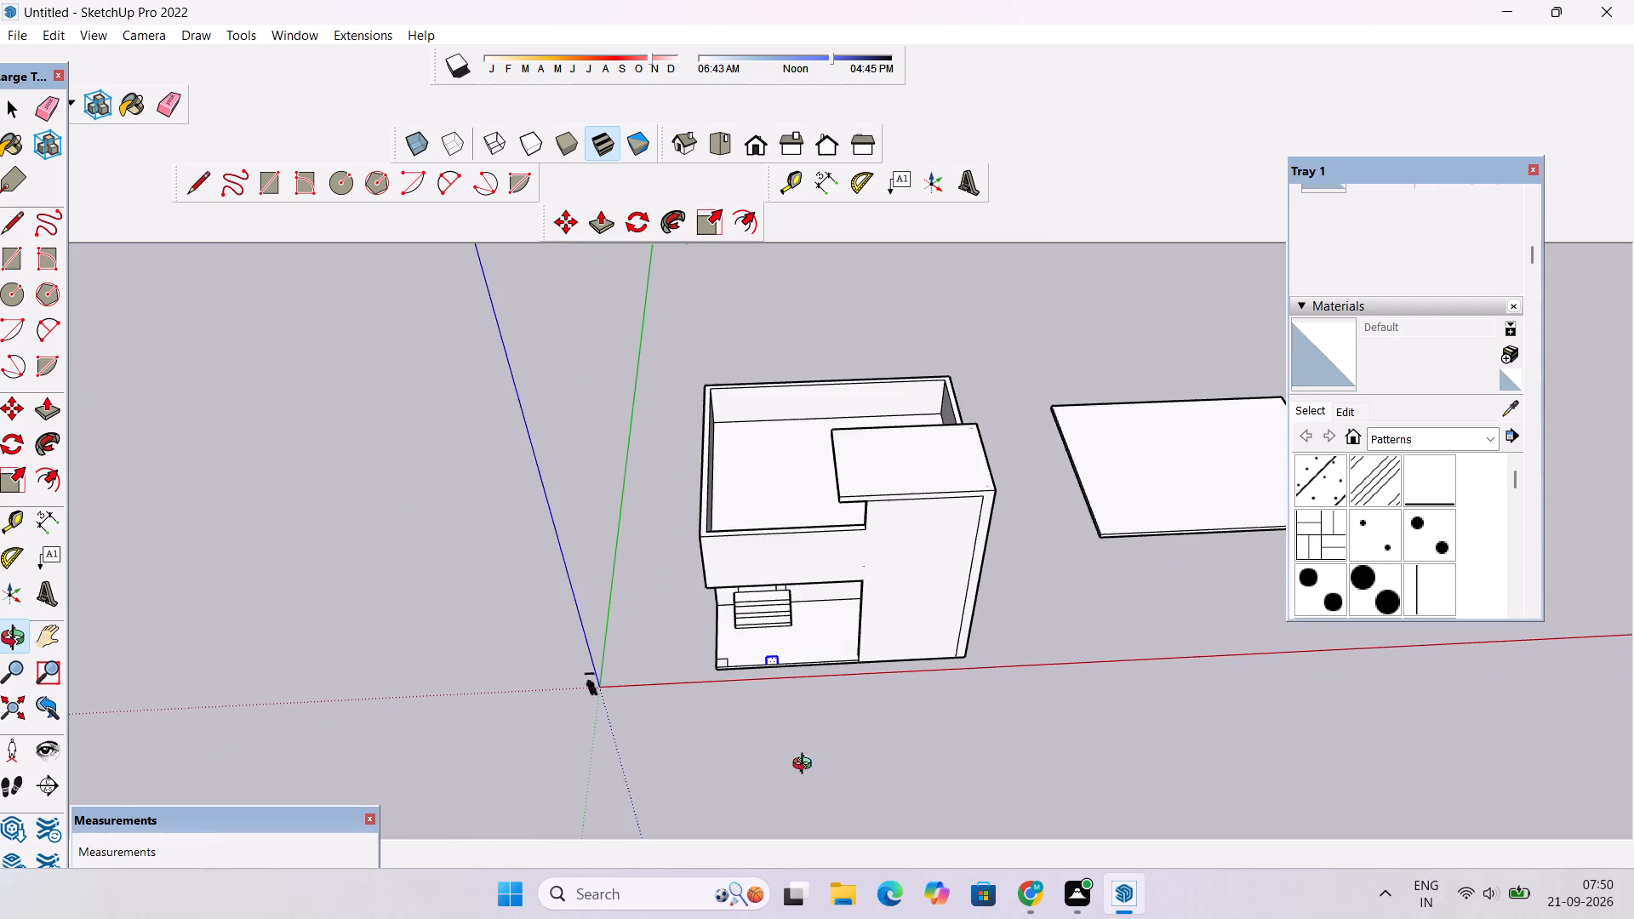
left_click_drag(806, 766, 731, 687)
scroll(732, 675, "up", 9)
scroll(738, 670, "down", 3)
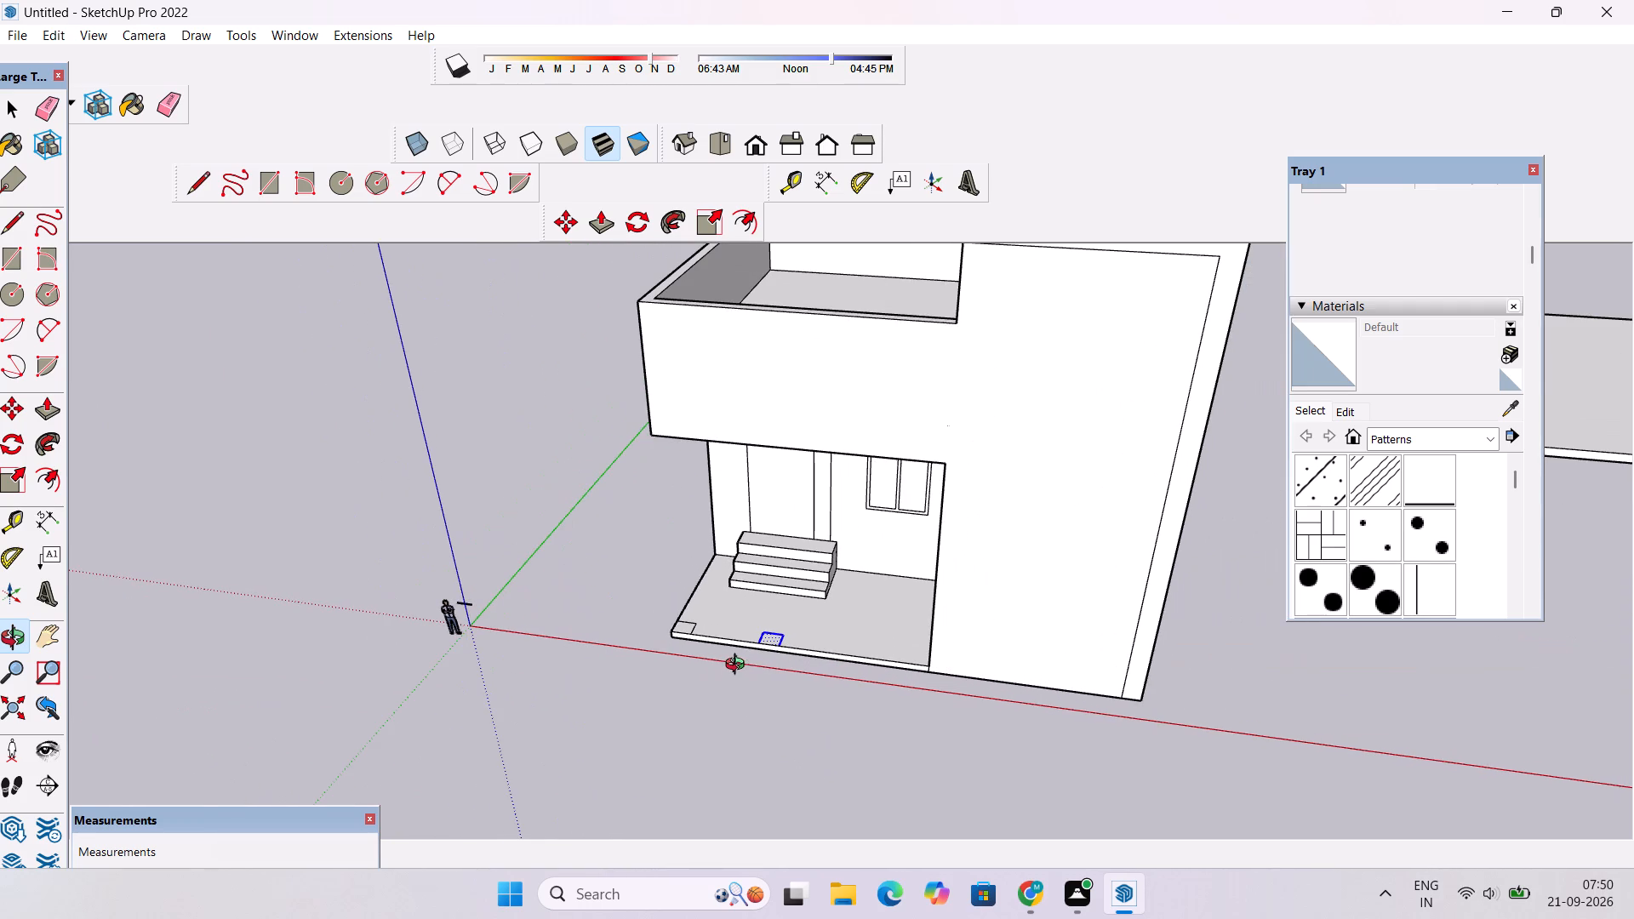
scroll(767, 528, "down", 4)
left_click_drag(699, 607, 786, 594)
scroll(789, 594, "up", 3)
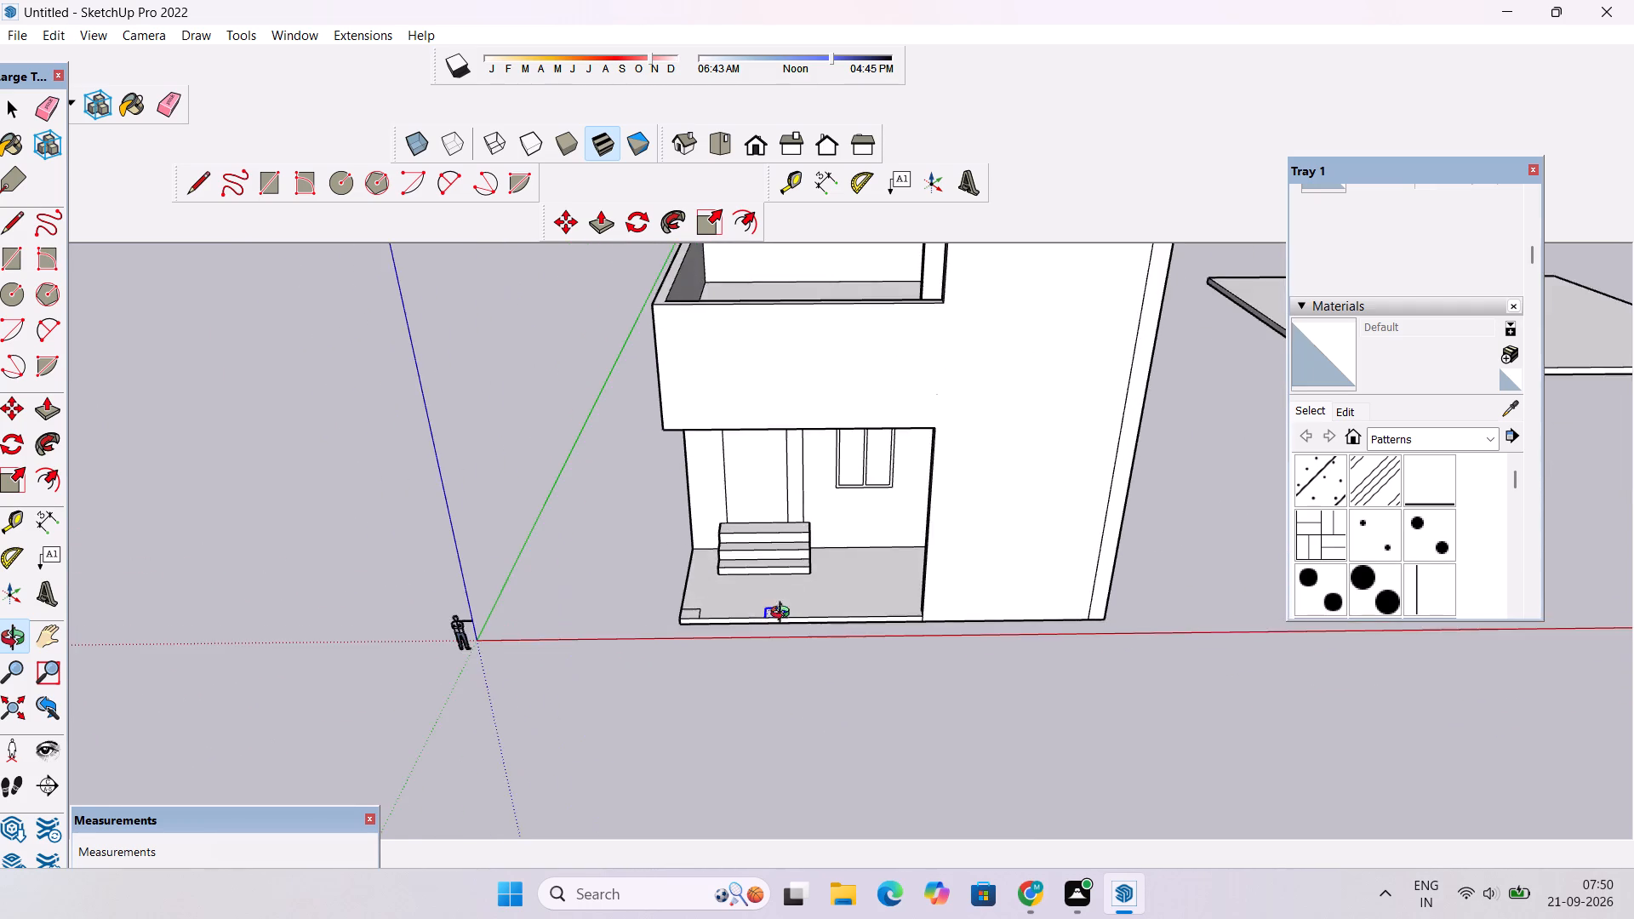
left_click_drag(784, 626, 806, 501)
left_click_drag(799, 534, 783, 623)
scroll(781, 609, "up", 1)
left_click_drag(785, 603, 765, 612, "shift")
left_click_drag(697, 668, 688, 648)
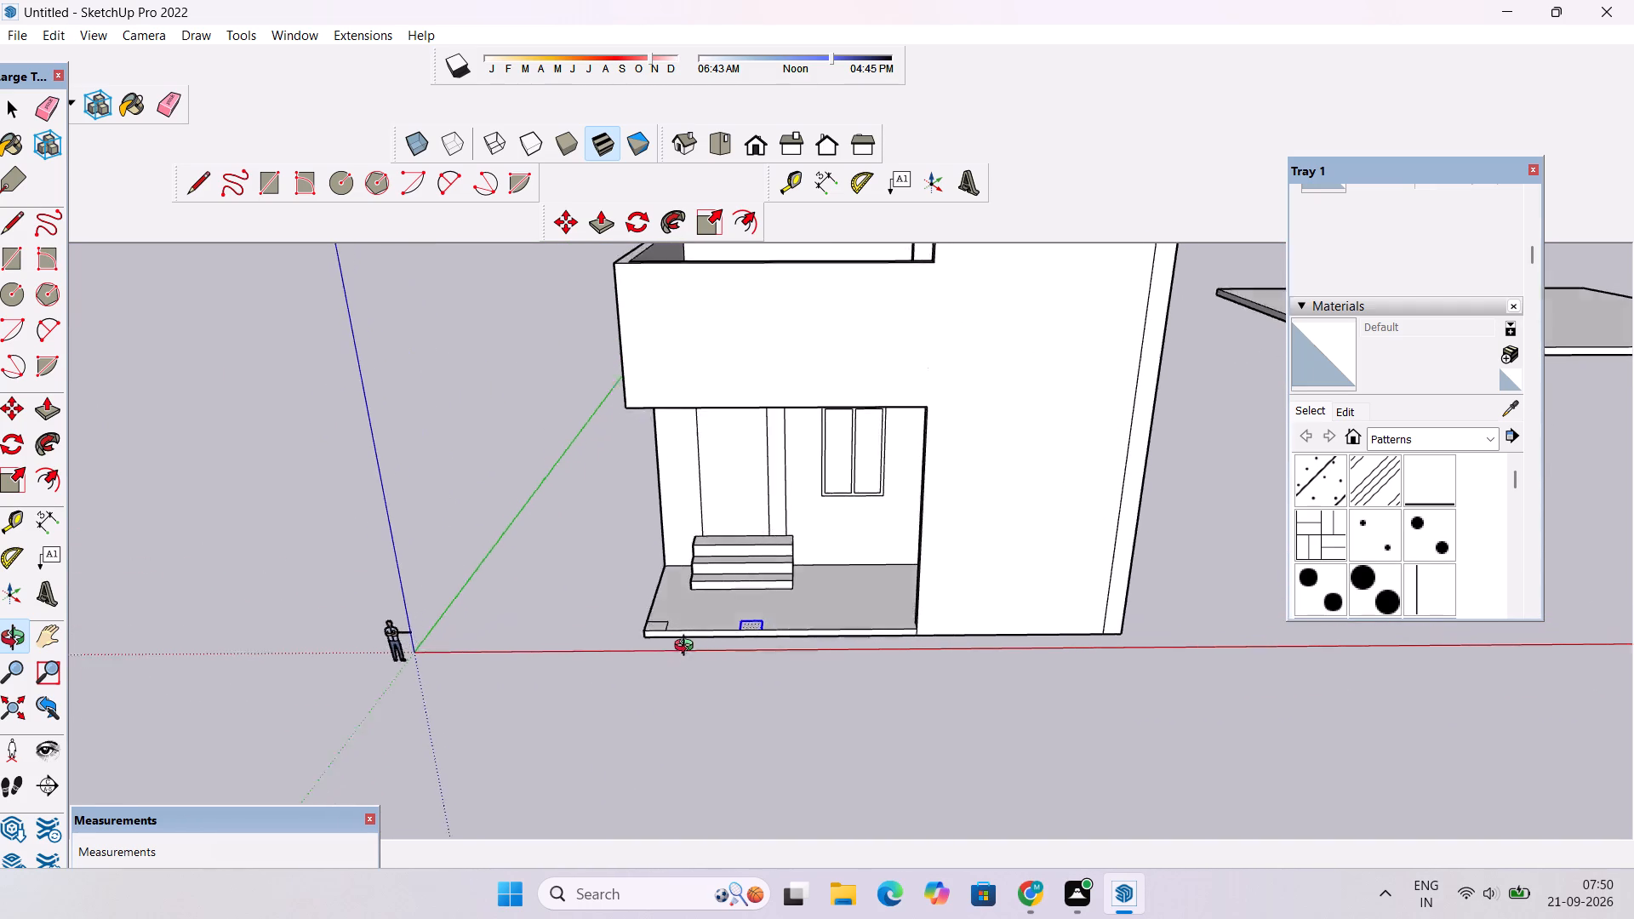
left_click_drag(688, 648, 667, 467)
scroll(655, 451, "up", 4)
left_click_drag(655, 451, 681, 562, "shift")
scroll(683, 565, "up", 3)
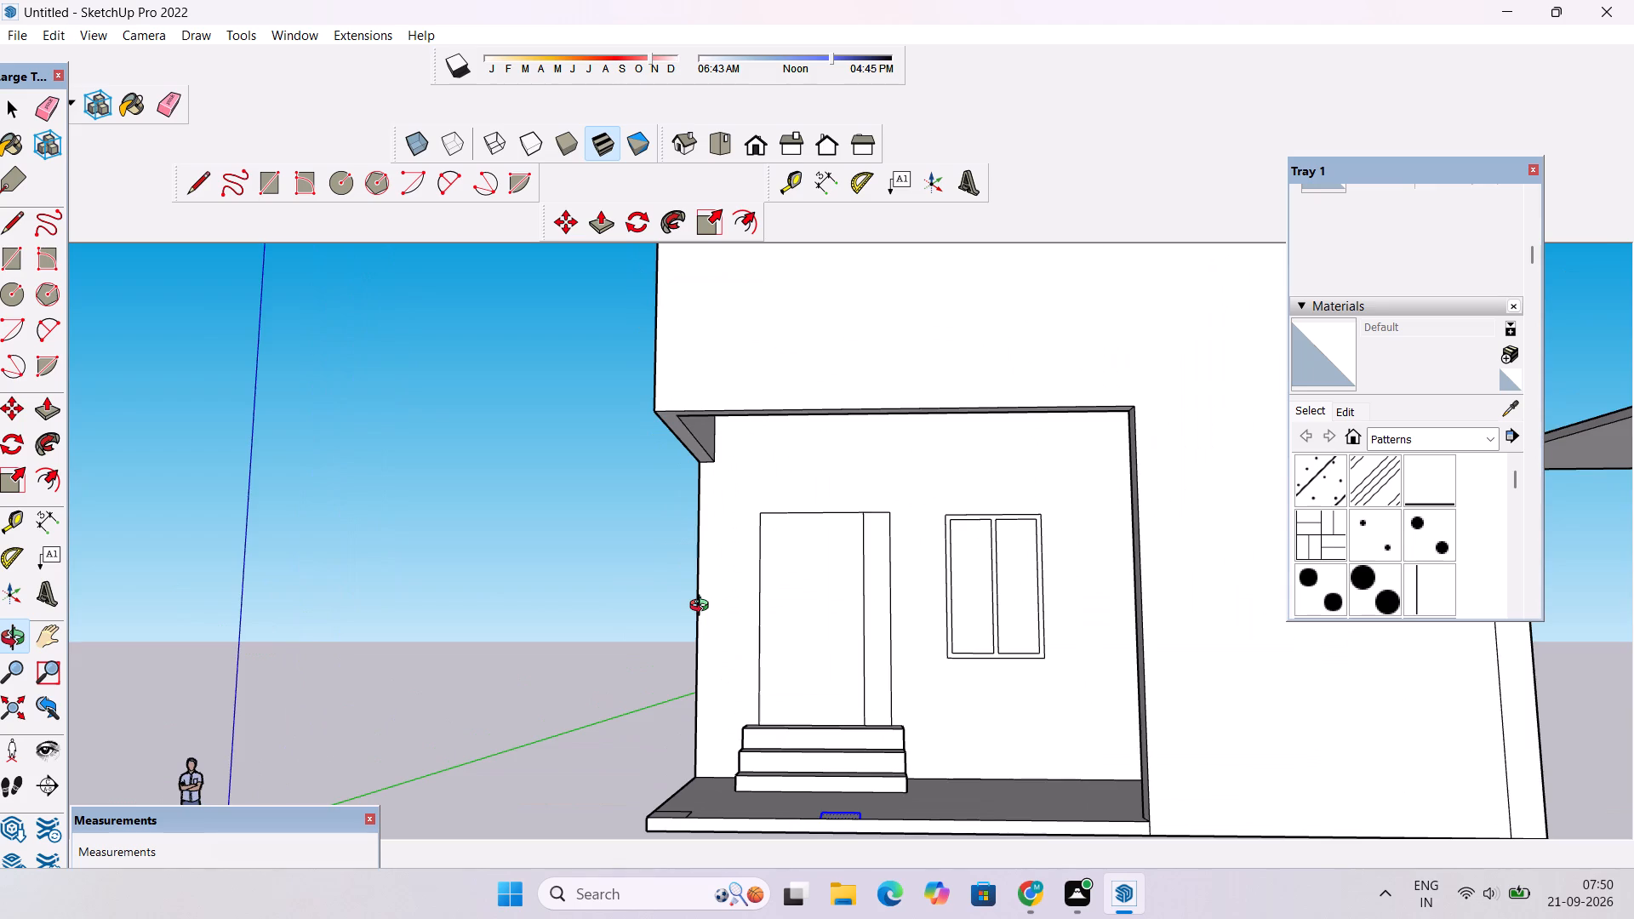
left_click_drag(703, 608, 700, 580)
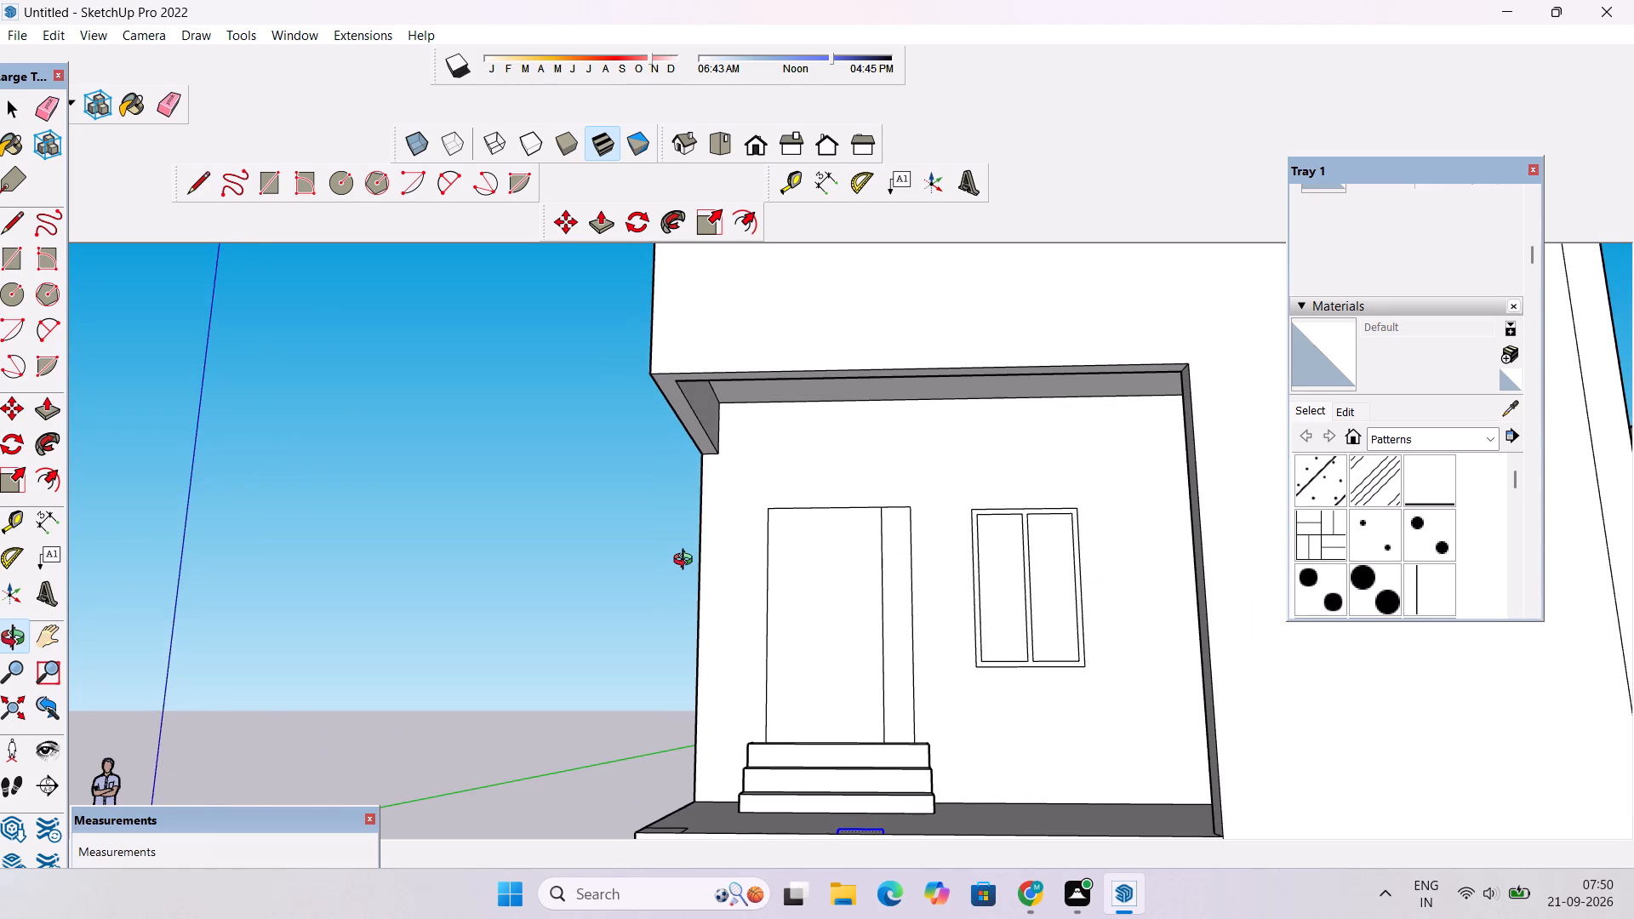
scroll(687, 566, "down", 3)
left_click_drag(693, 595, 690, 421)
scroll(693, 406, "up", 4)
left_click_drag(700, 431, 718, 486)
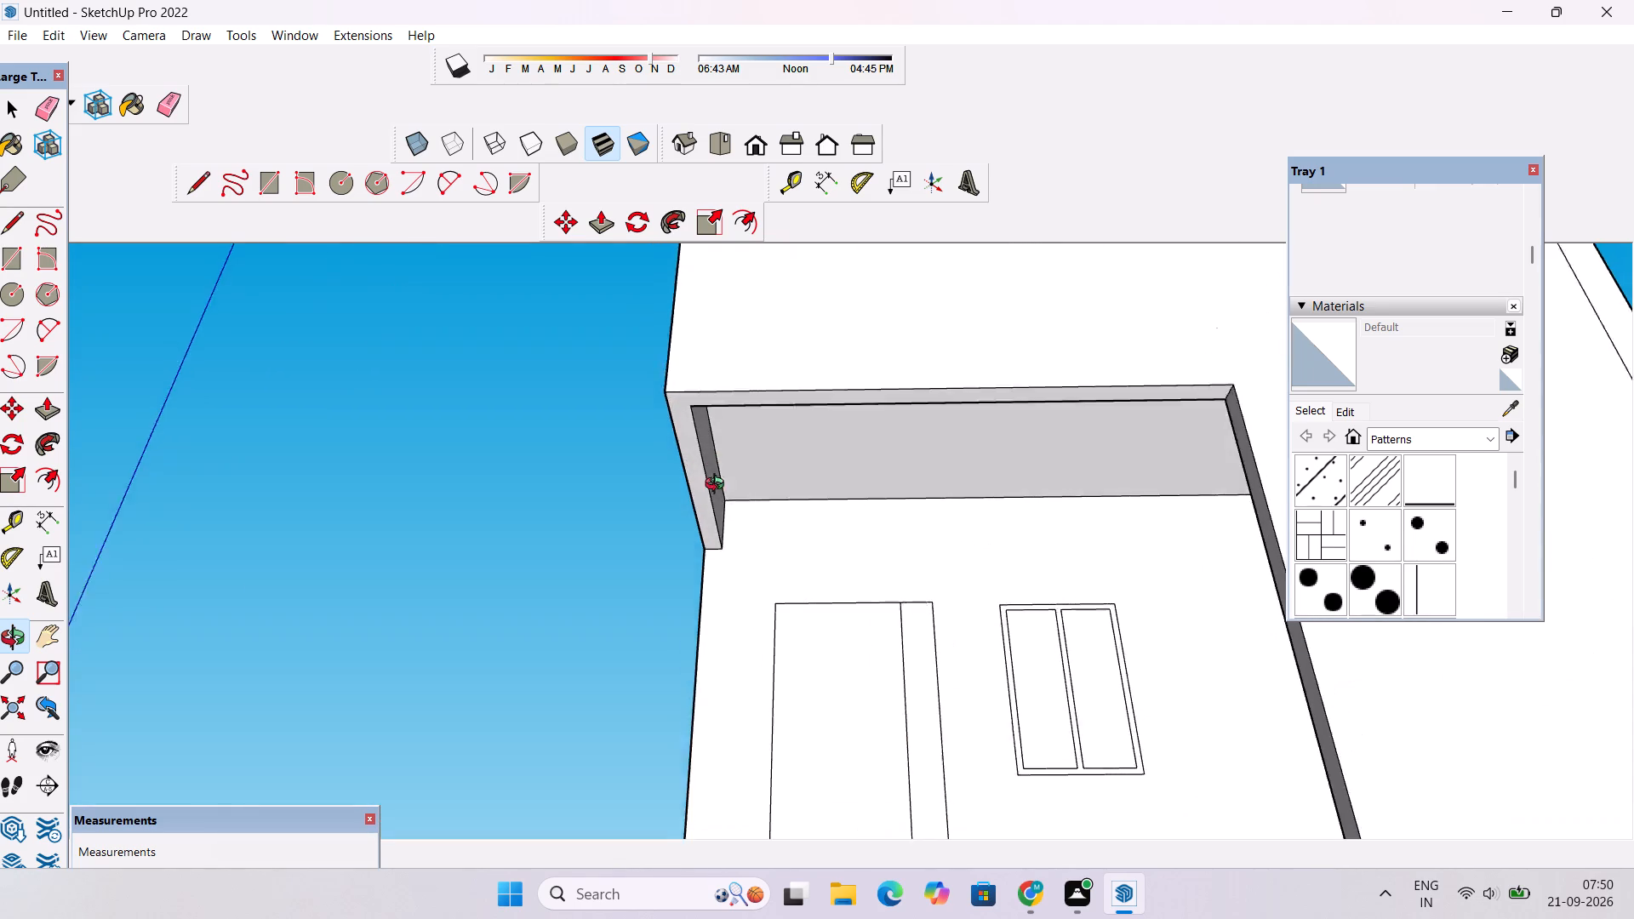
left_click_drag(718, 486, 738, 568)
left_click_drag(734, 569, 688, 454, "shift")
left_click_drag(688, 454, 707, 547)
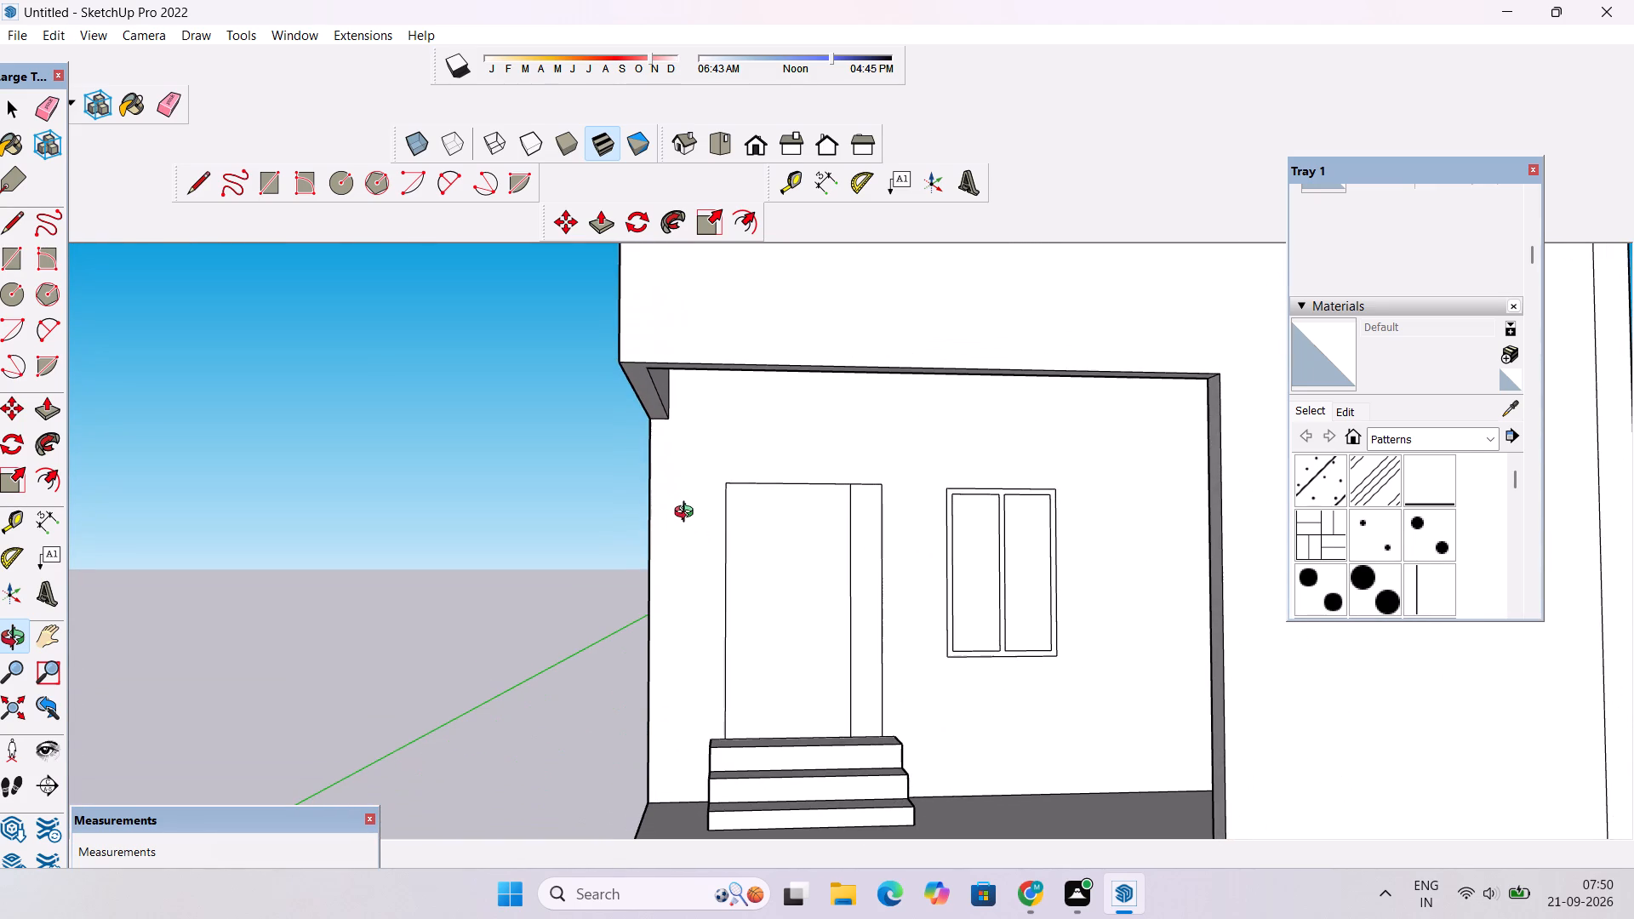
left_click_drag(683, 507, 684, 515)
left_click_drag(715, 577, 704, 545)
Push/Pull the porch floor's corner rectangle up about 30' 11" to the overhang's bottom edge, forming a column.
key("p")
scroll(700, 491, "down", 7)
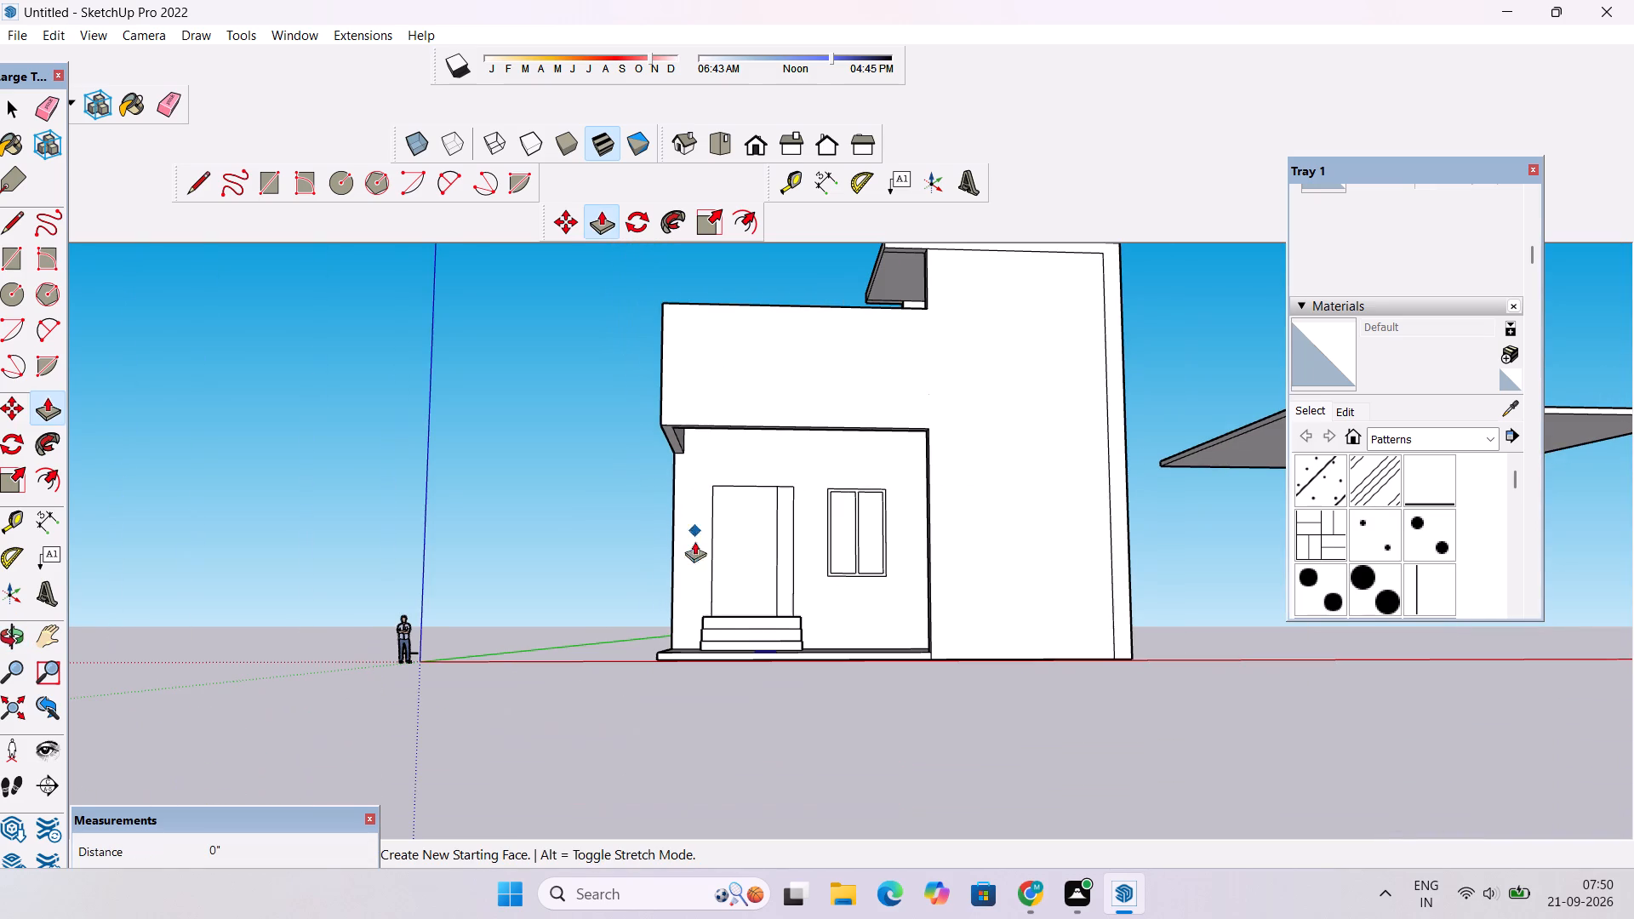
key("o")
left_click_drag(700, 615, 720, 802)
scroll(704, 754, "up", 3)
left_click_drag(703, 708, 697, 738)
scroll(688, 716, "up", 3)
key("space")
left_click(593, 652)
scroll(593, 652, "up", 2)
key("p")
left_click(700, 680)
scroll(694, 668, "down", 2)
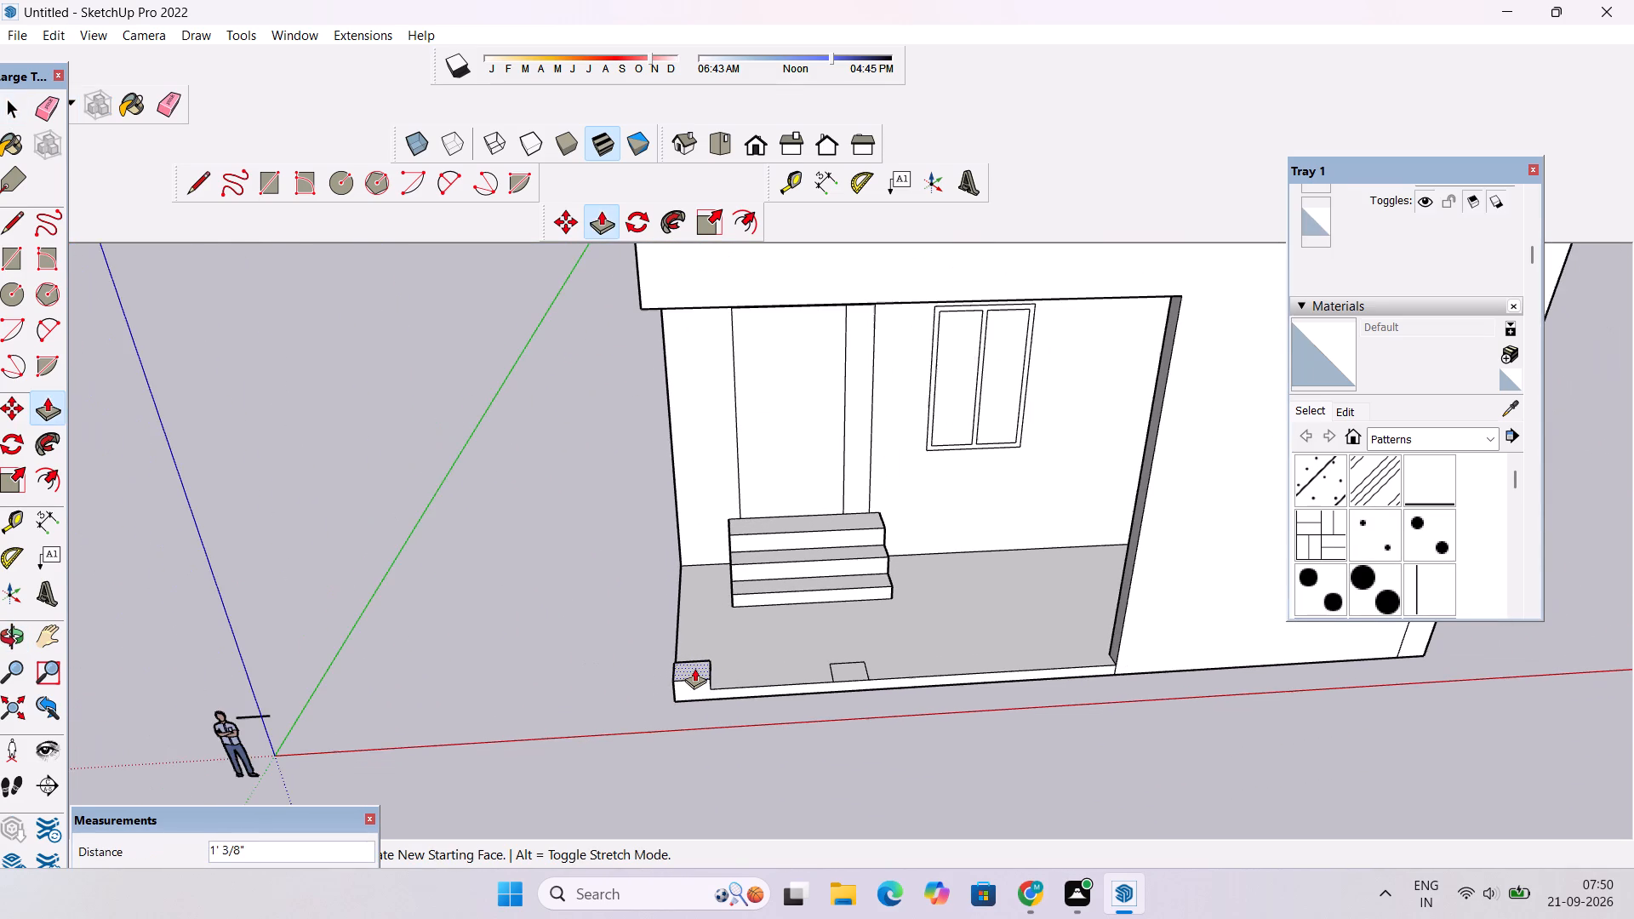
scroll(694, 668, "down", 9)
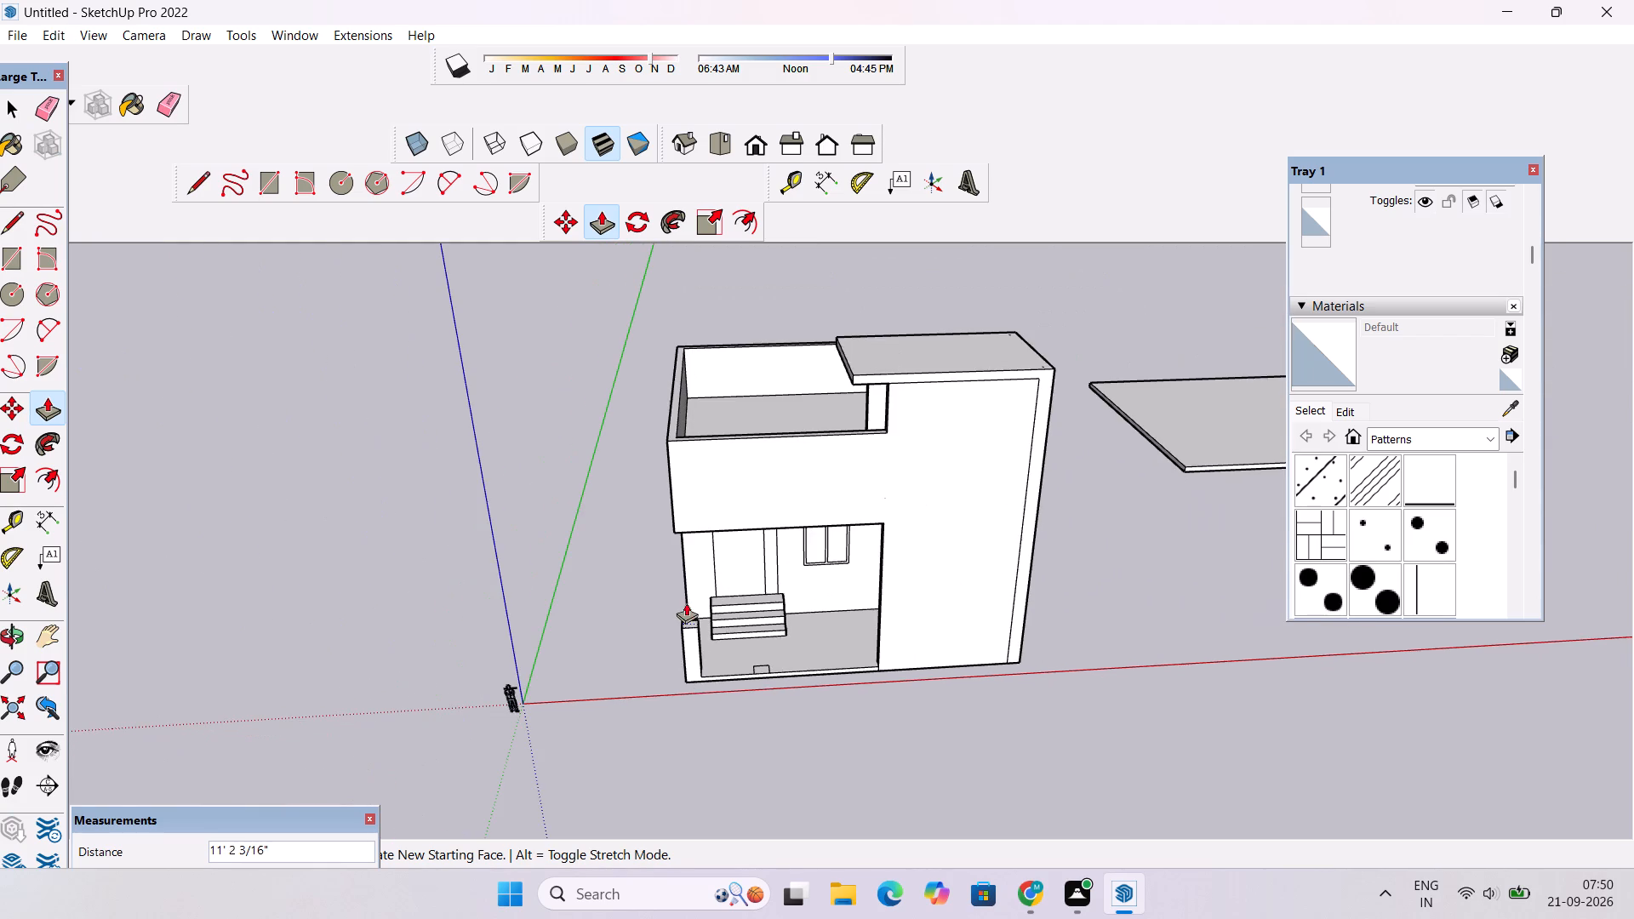
scroll(665, 543, "up", 10)
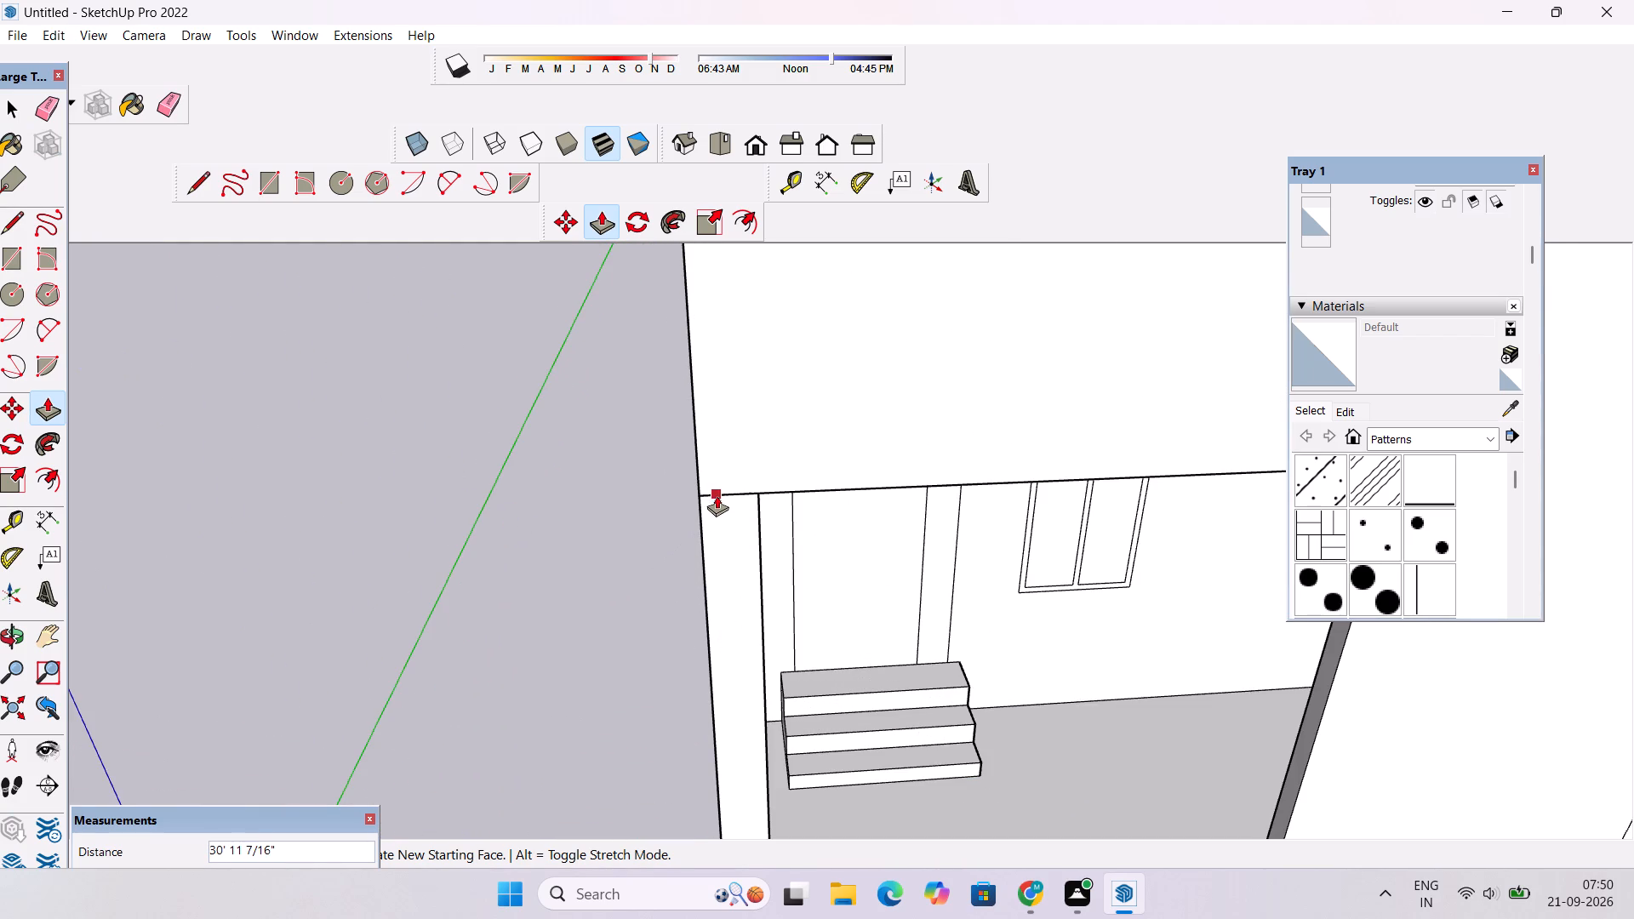
left_click(717, 495)
Examine the corner column and where its top meets the overhang and the side beam.
key("o")
left_click_drag(779, 618, 582, 364)
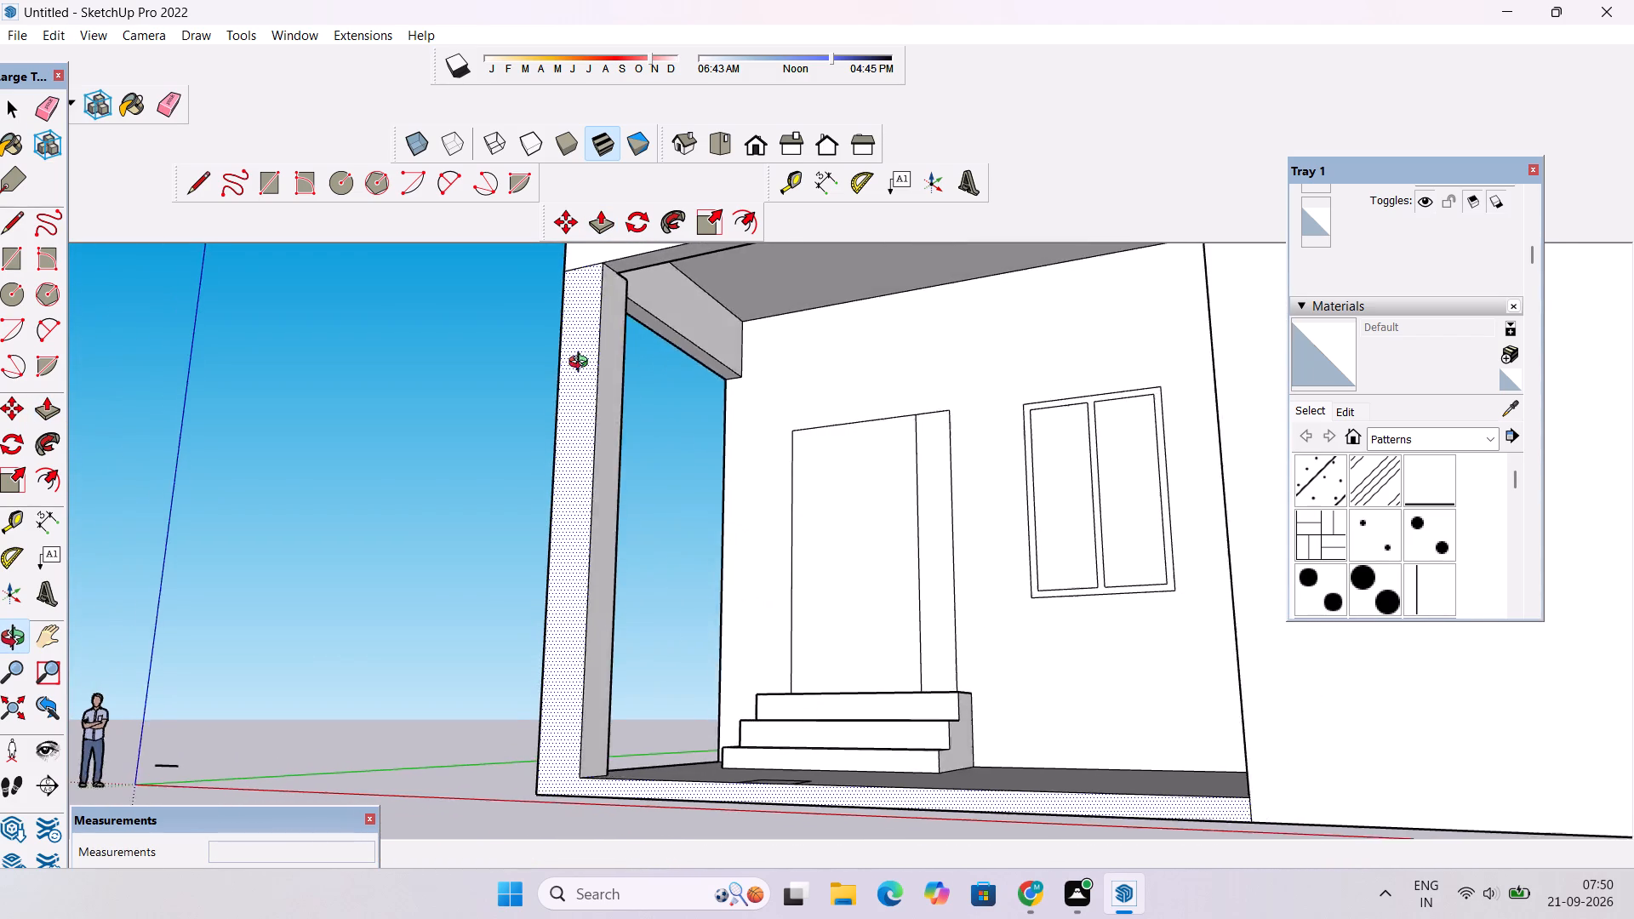
left_click_drag(582, 364, 549, 375)
scroll(603, 351, "up", 5)
scroll(603, 374, "down", 6)
left_click_drag(643, 357, 598, 407)
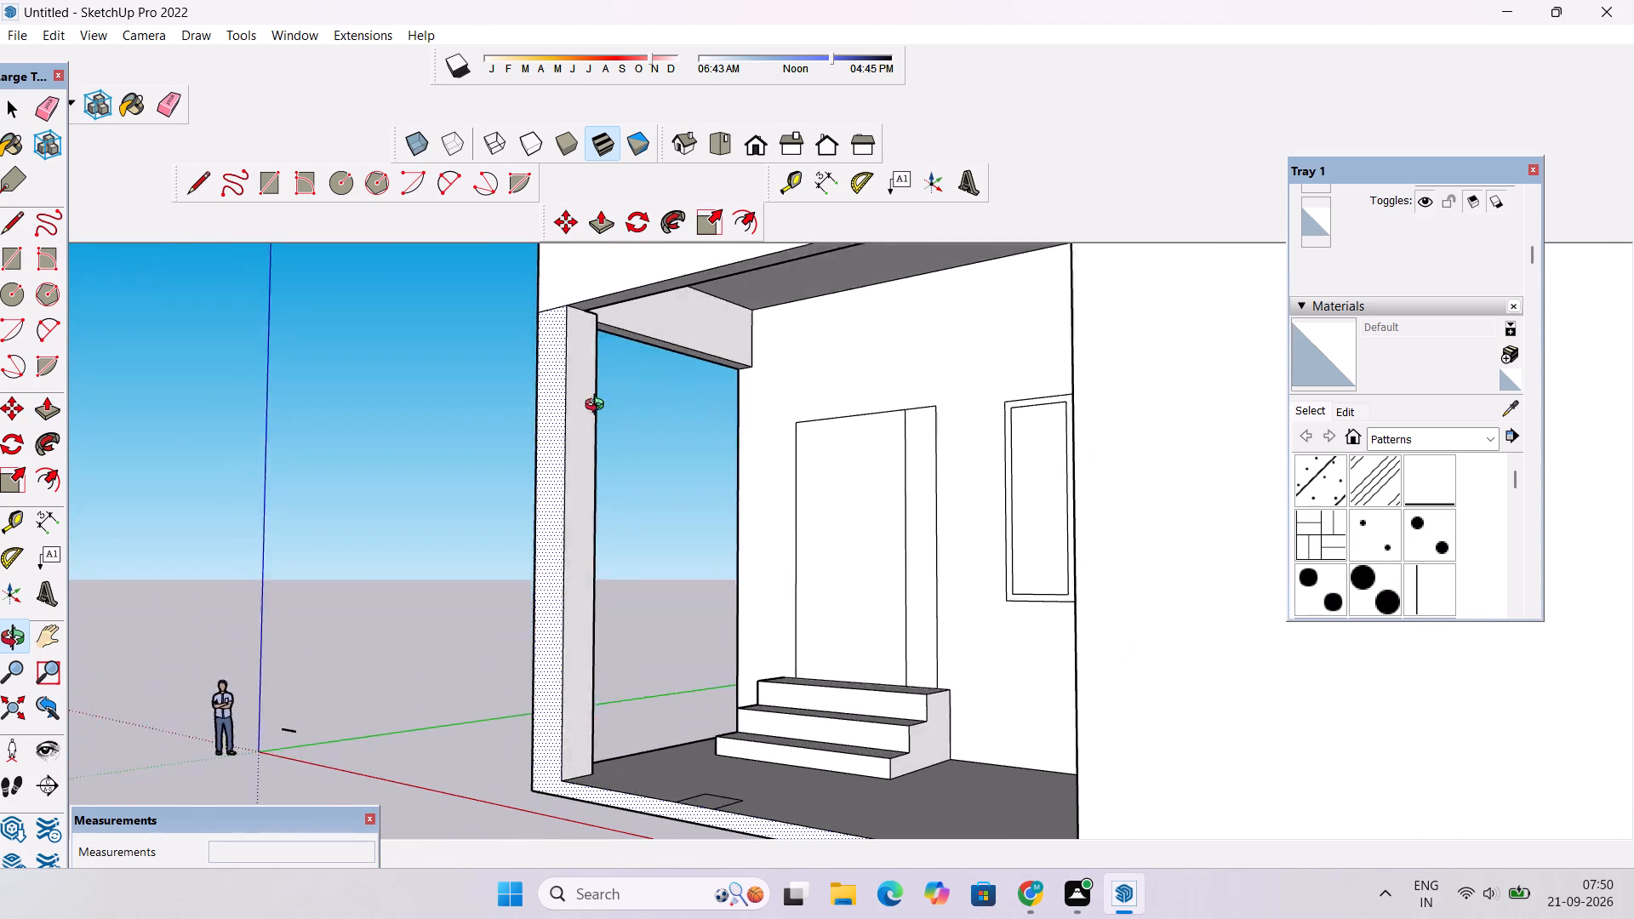
left_click_drag(598, 407, 572, 436)
scroll(591, 348, "up", 2)
scroll(591, 344, "down", 2)
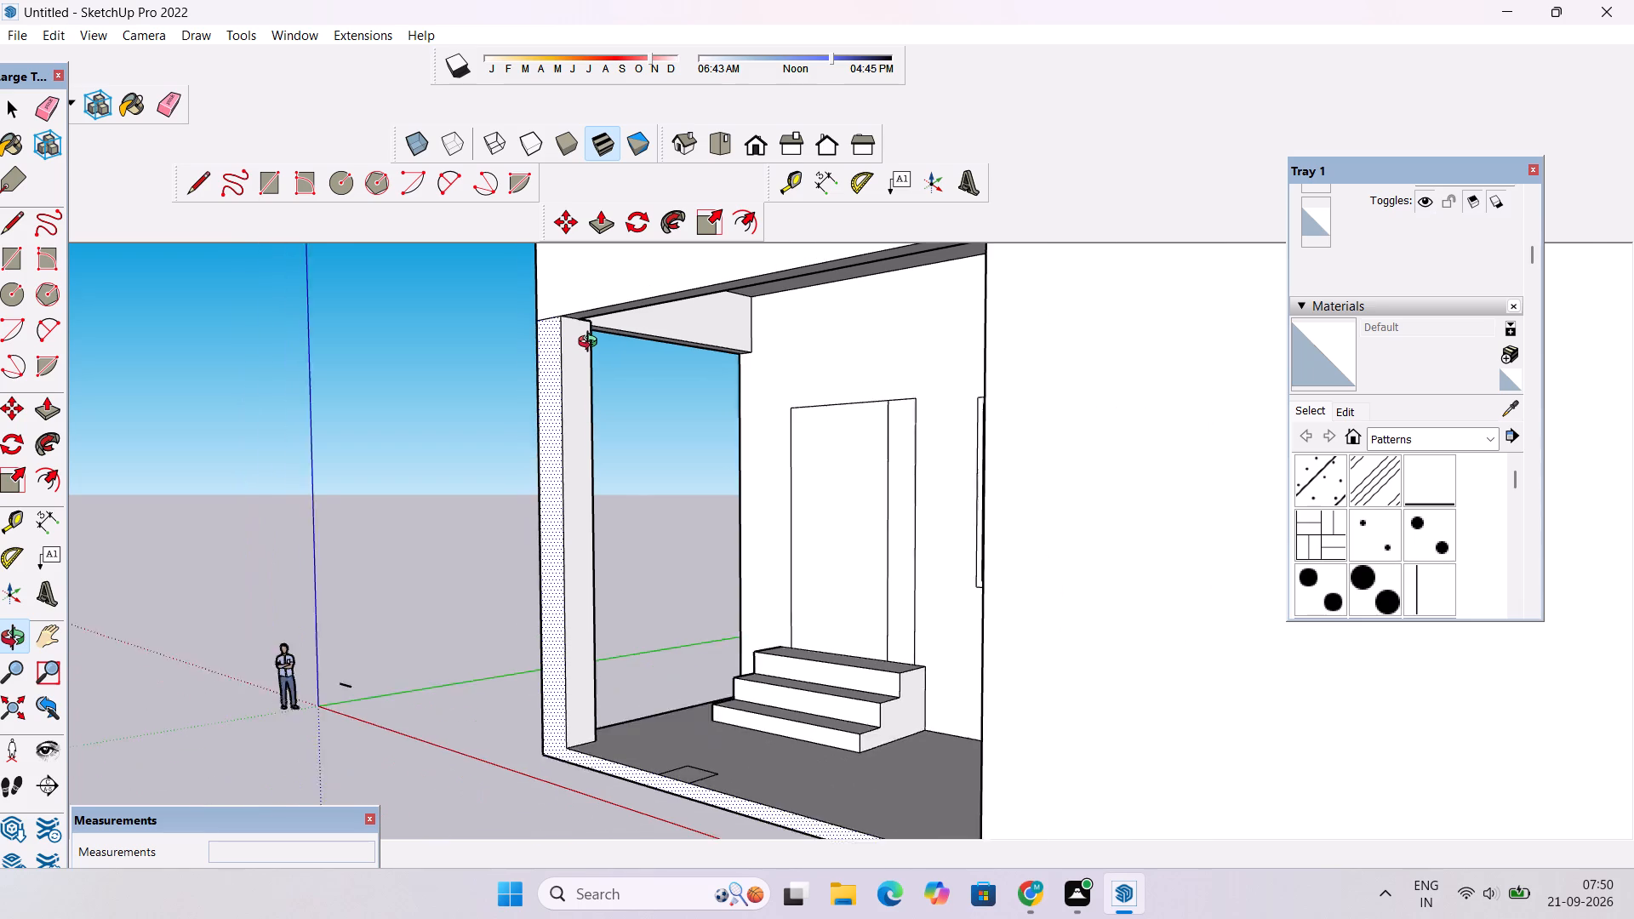
scroll(591, 344, "down", 2)
scroll(591, 342, "up", 1)
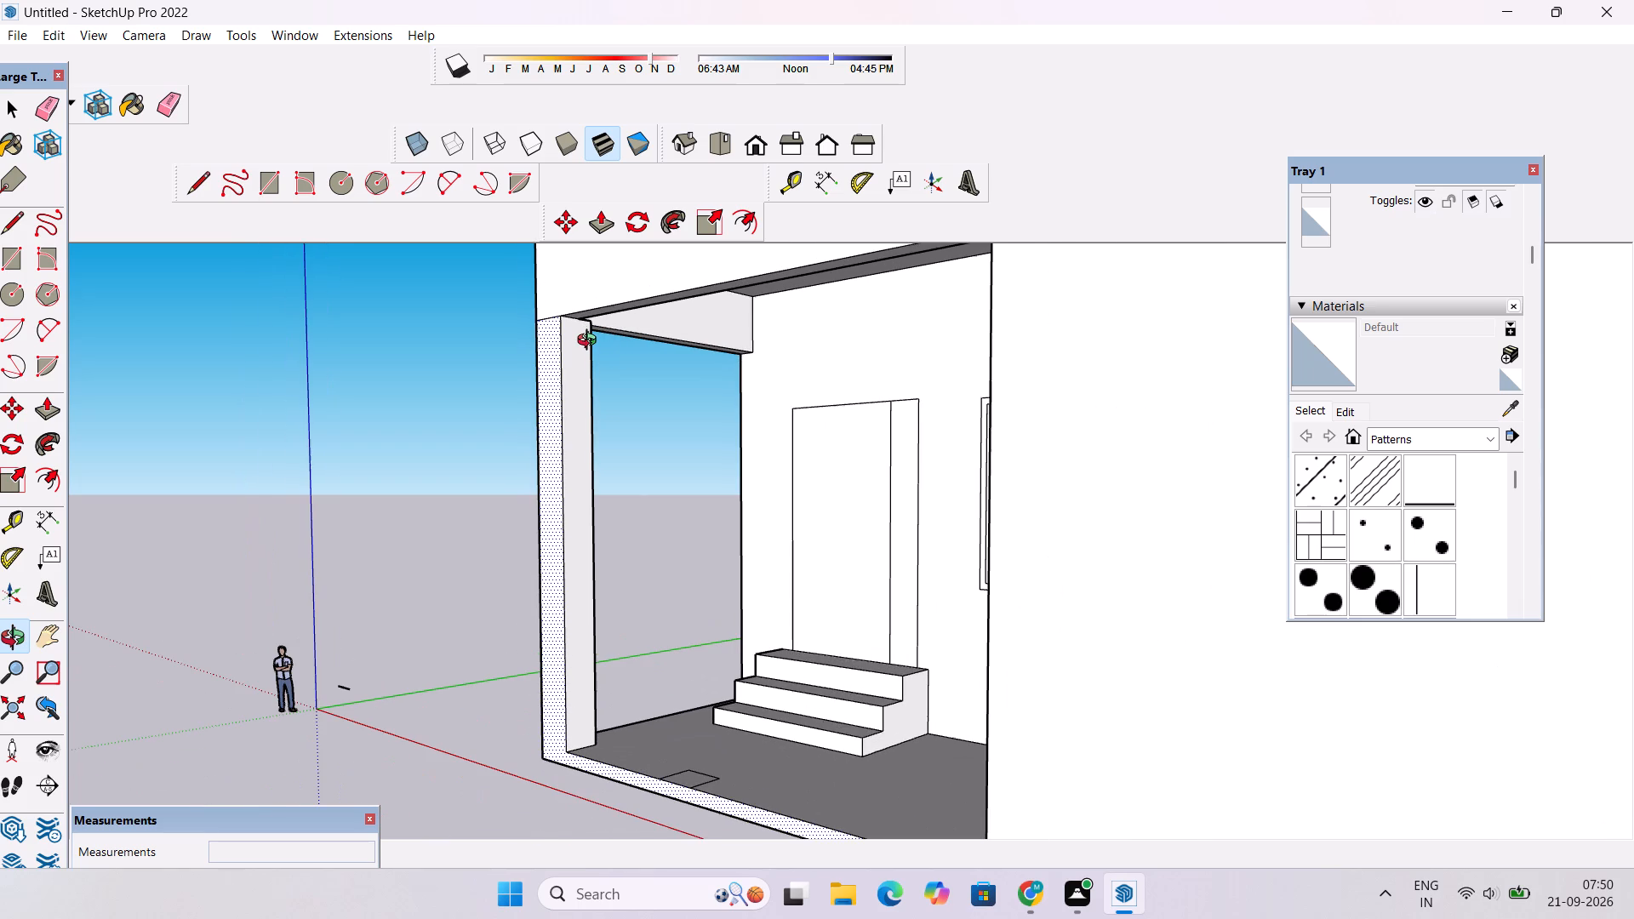
scroll(591, 342, "up", 1)
scroll(591, 342, "down", 3)
left_click_drag(591, 339, 566, 414)
scroll(591, 355, "up", 10)
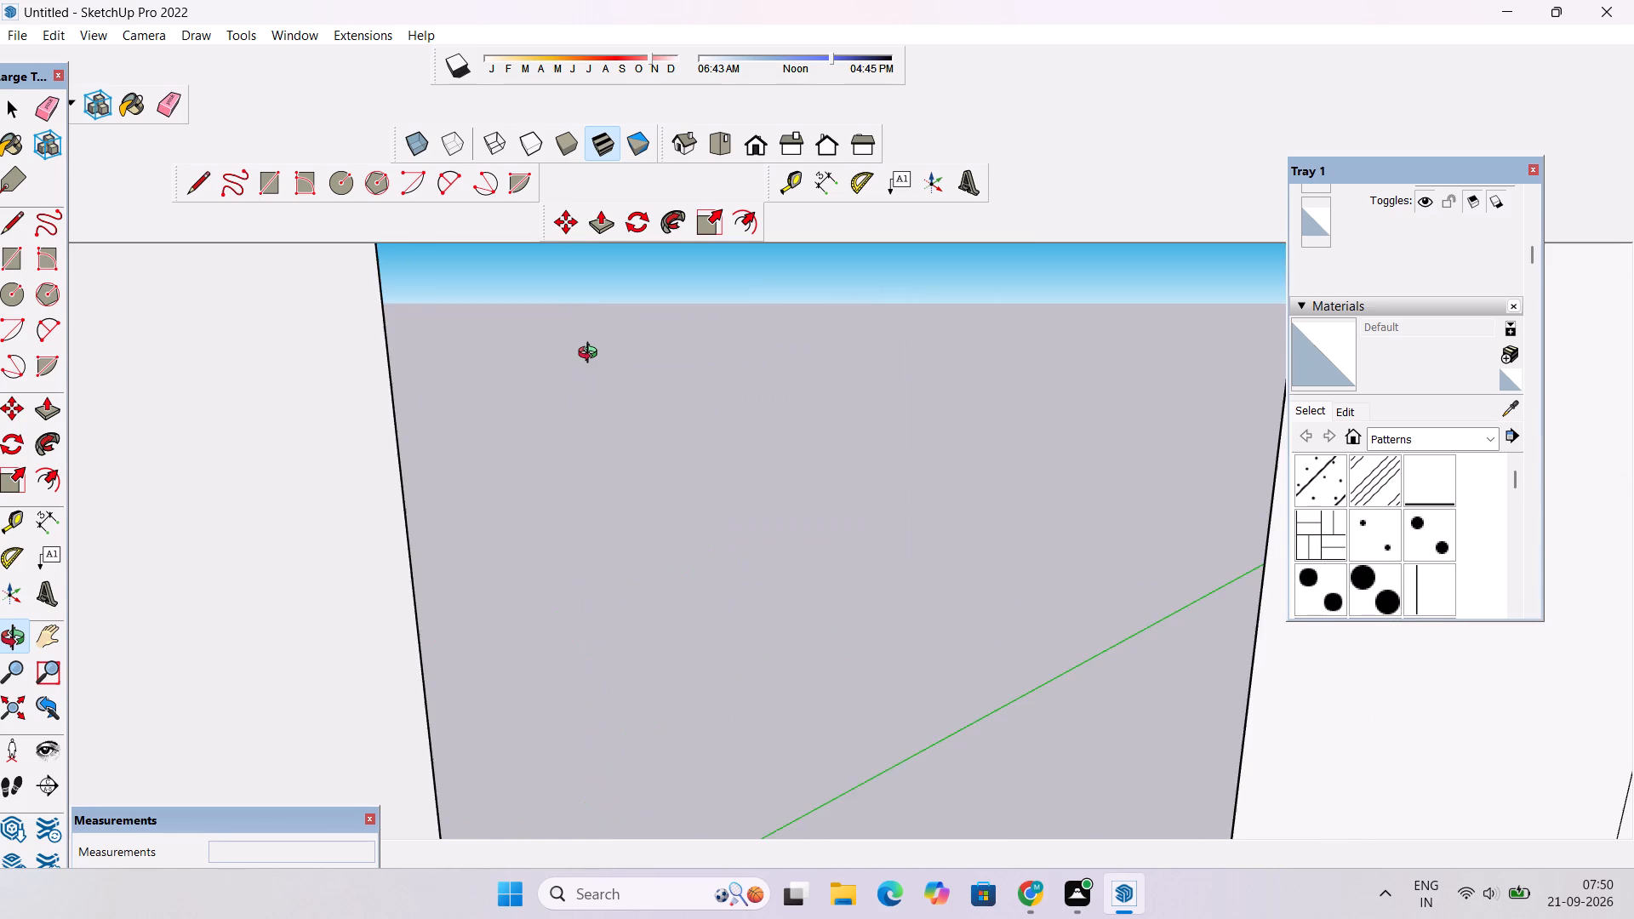
scroll(594, 354, "down", 4)
left_click_drag(597, 354, 633, 558, "shift")
left_click_drag(635, 564, 635, 471)
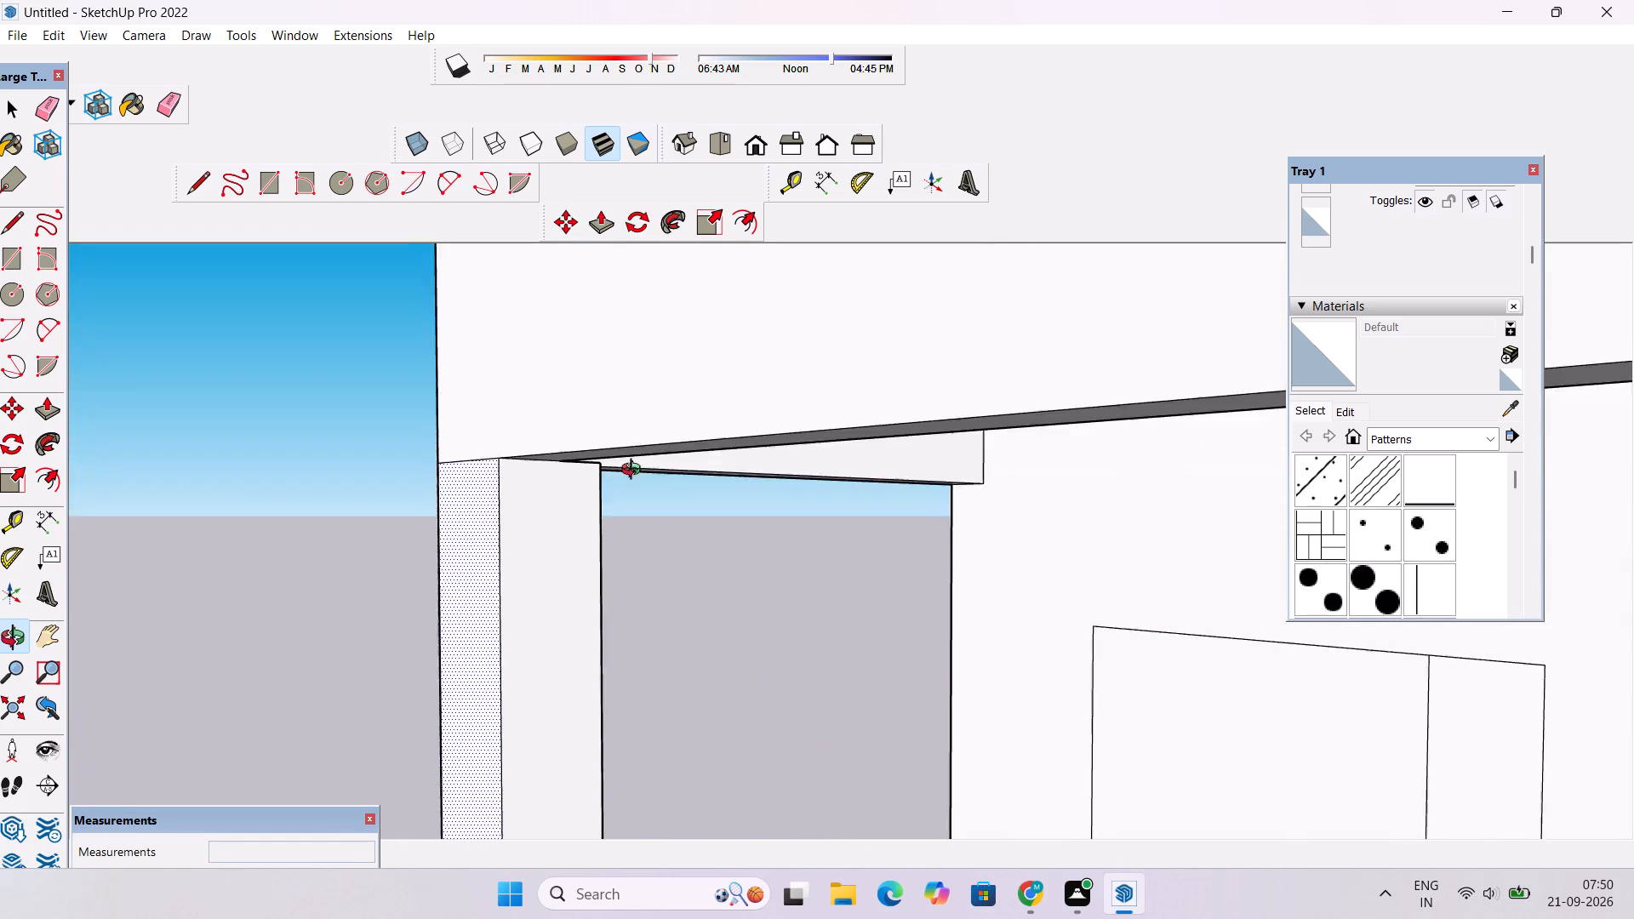
left_click_drag(635, 471, 312, 620)
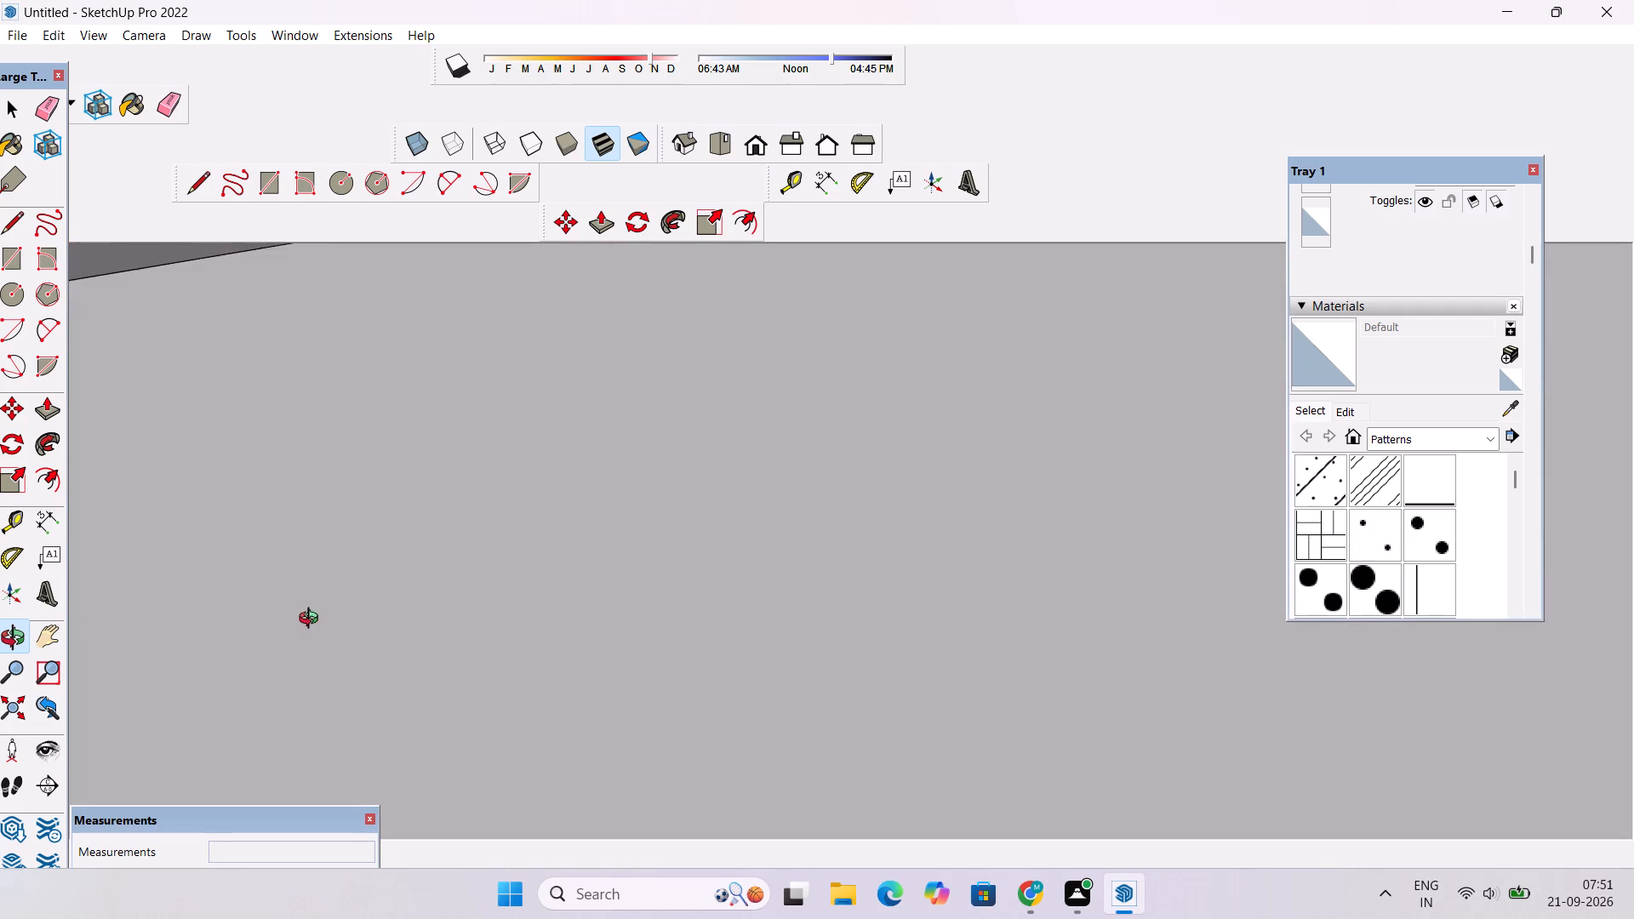
Push/Pull the corner column's inner narrow face 1' 1" so it lines up with the overhang beam's inner corner.
left_click_drag(312, 620, 362, 566)
left_click_drag(650, 549, 650, 559)
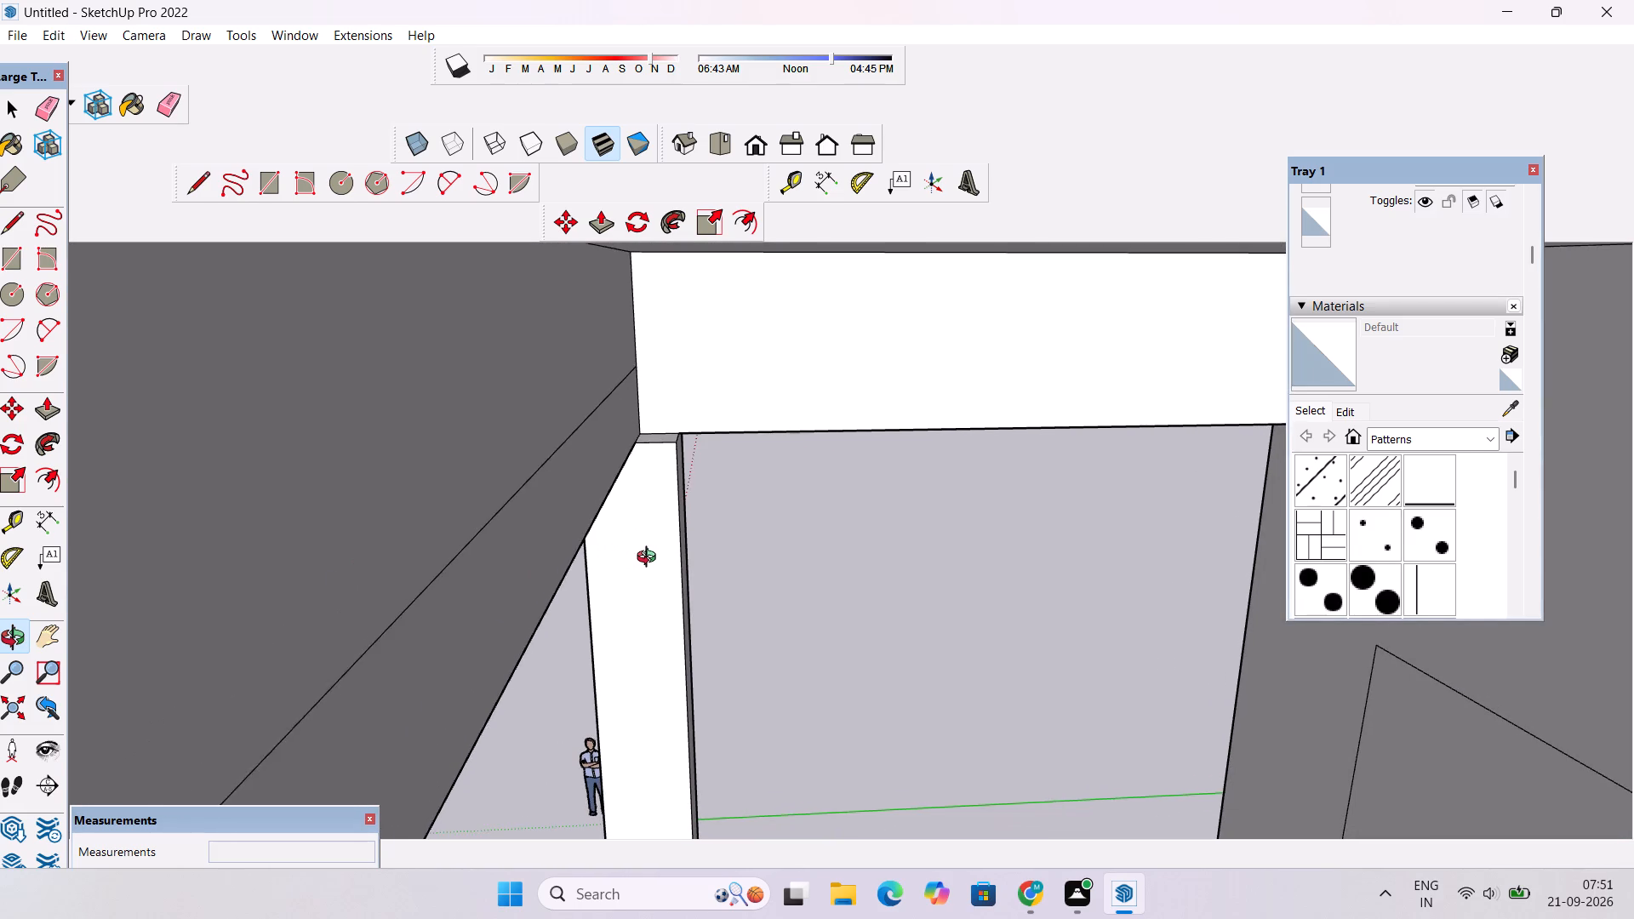
left_click_drag(650, 559, 649, 564)
left_click_drag(648, 581, 583, 566, "shift")
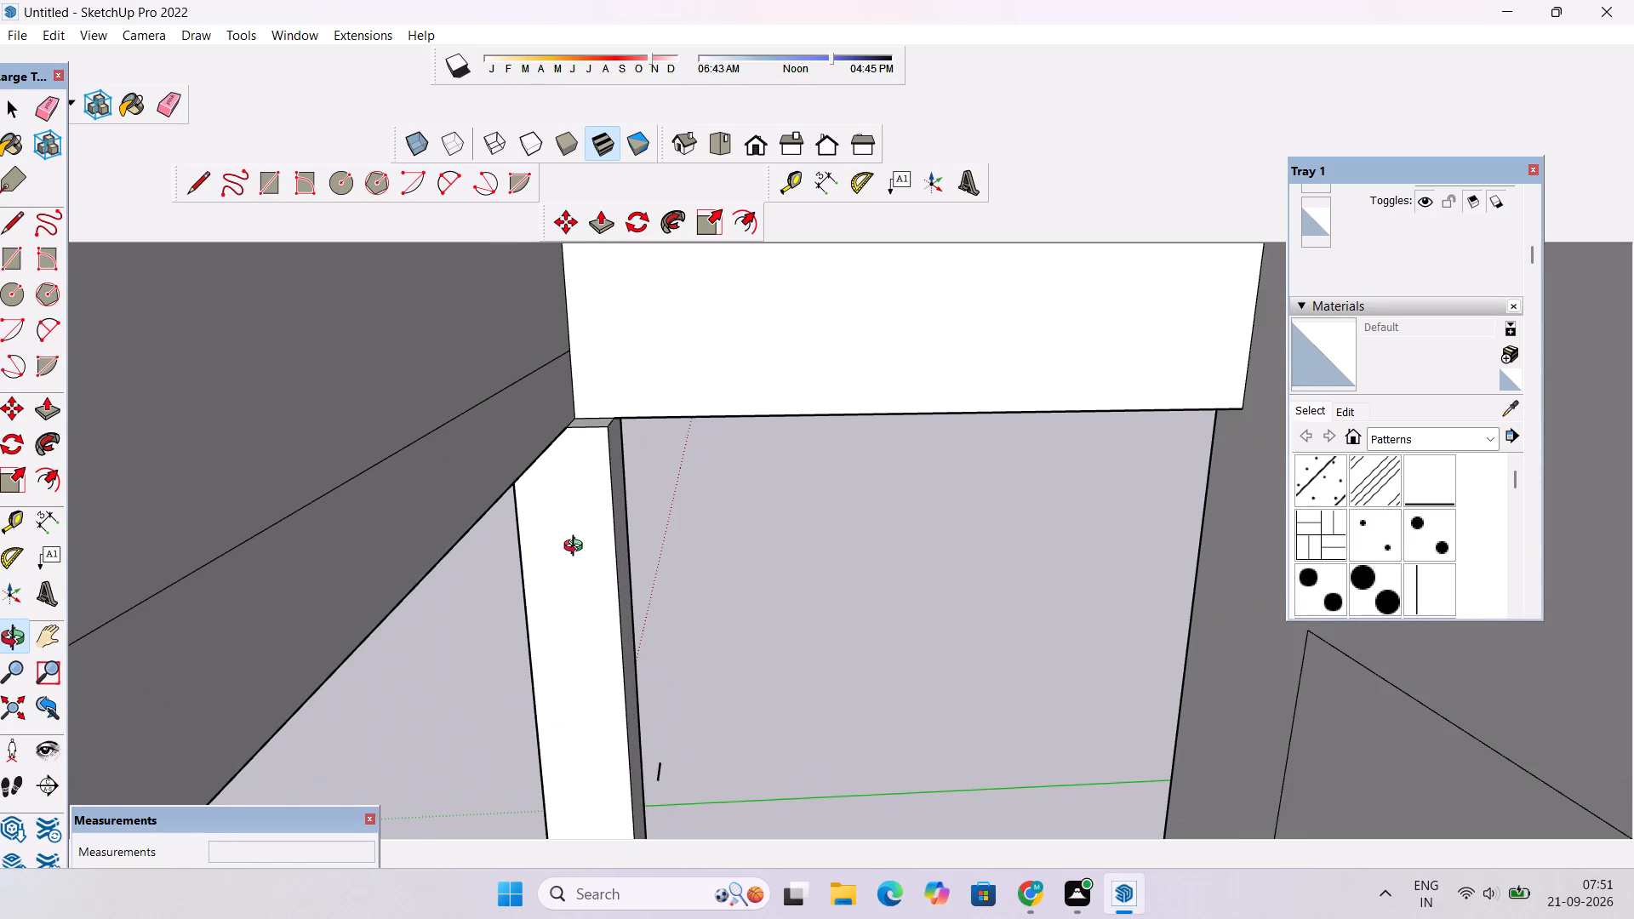
key("p")
left_click(618, 492)
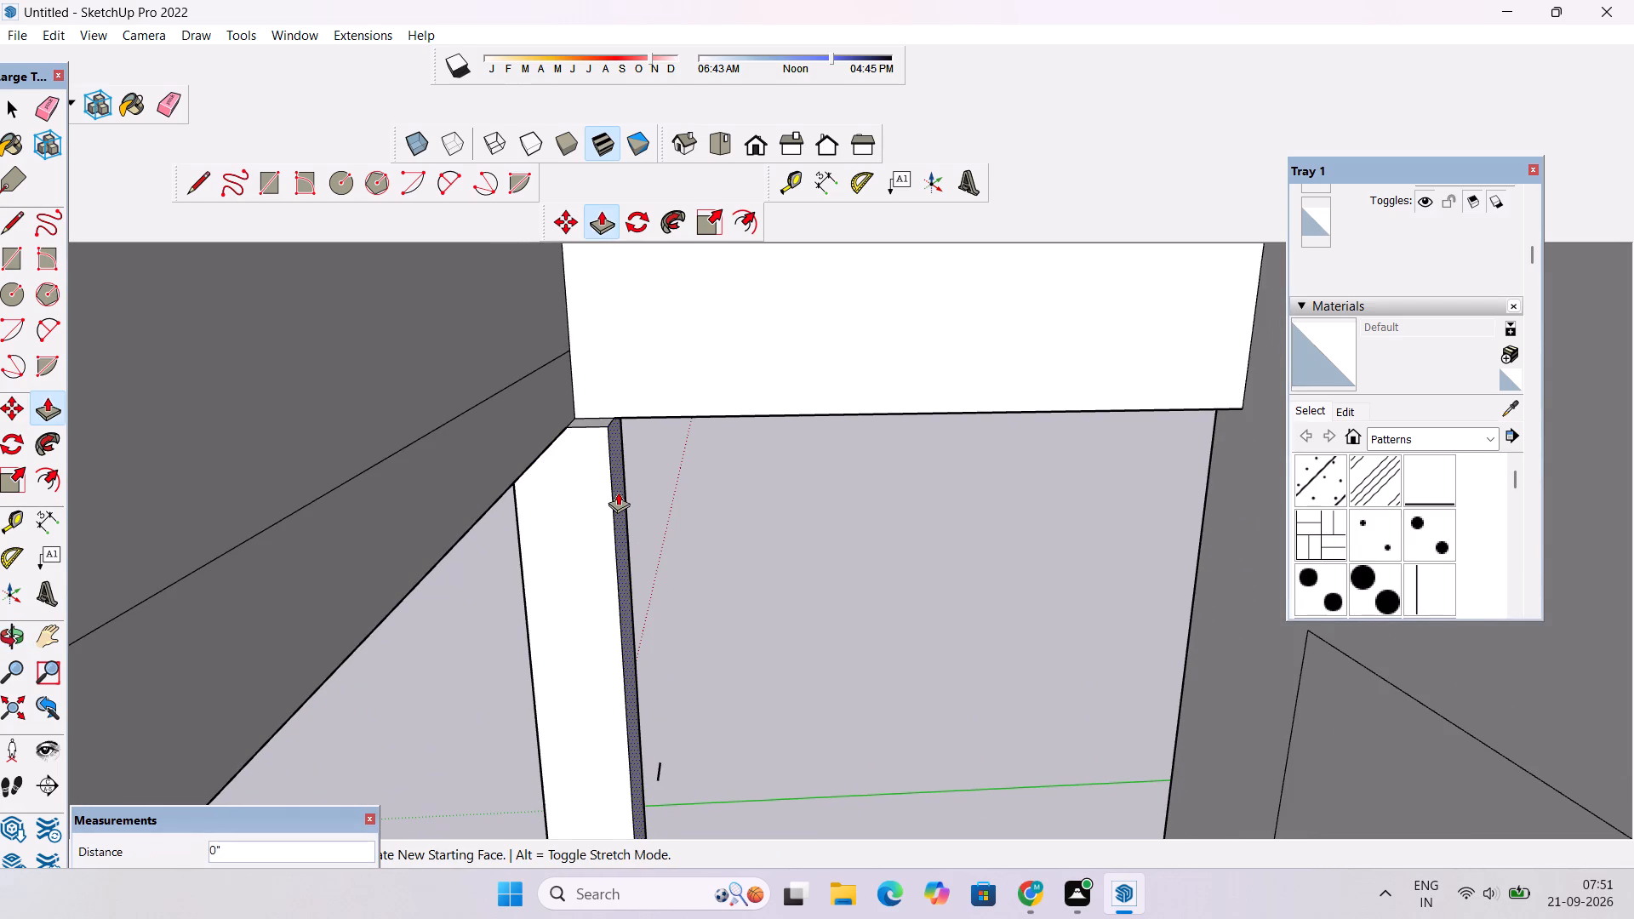
left_click(577, 423)
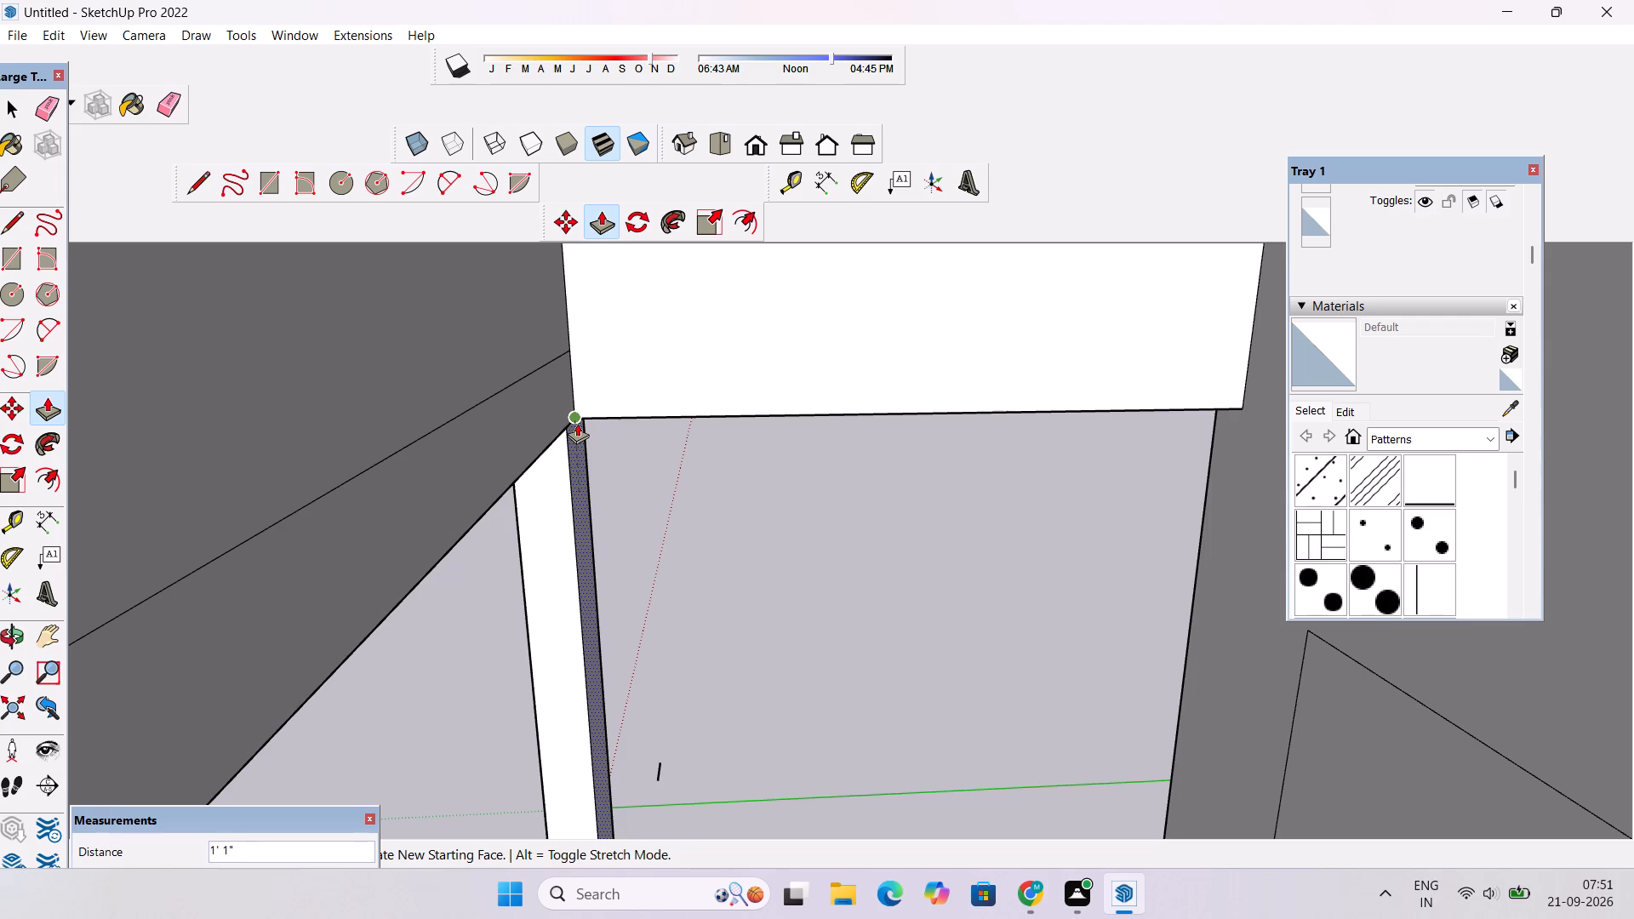
Erase the leftover edge between the corner column's top and the overhang on the building's front face.
key("o")
scroll(580, 416, "down", 20)
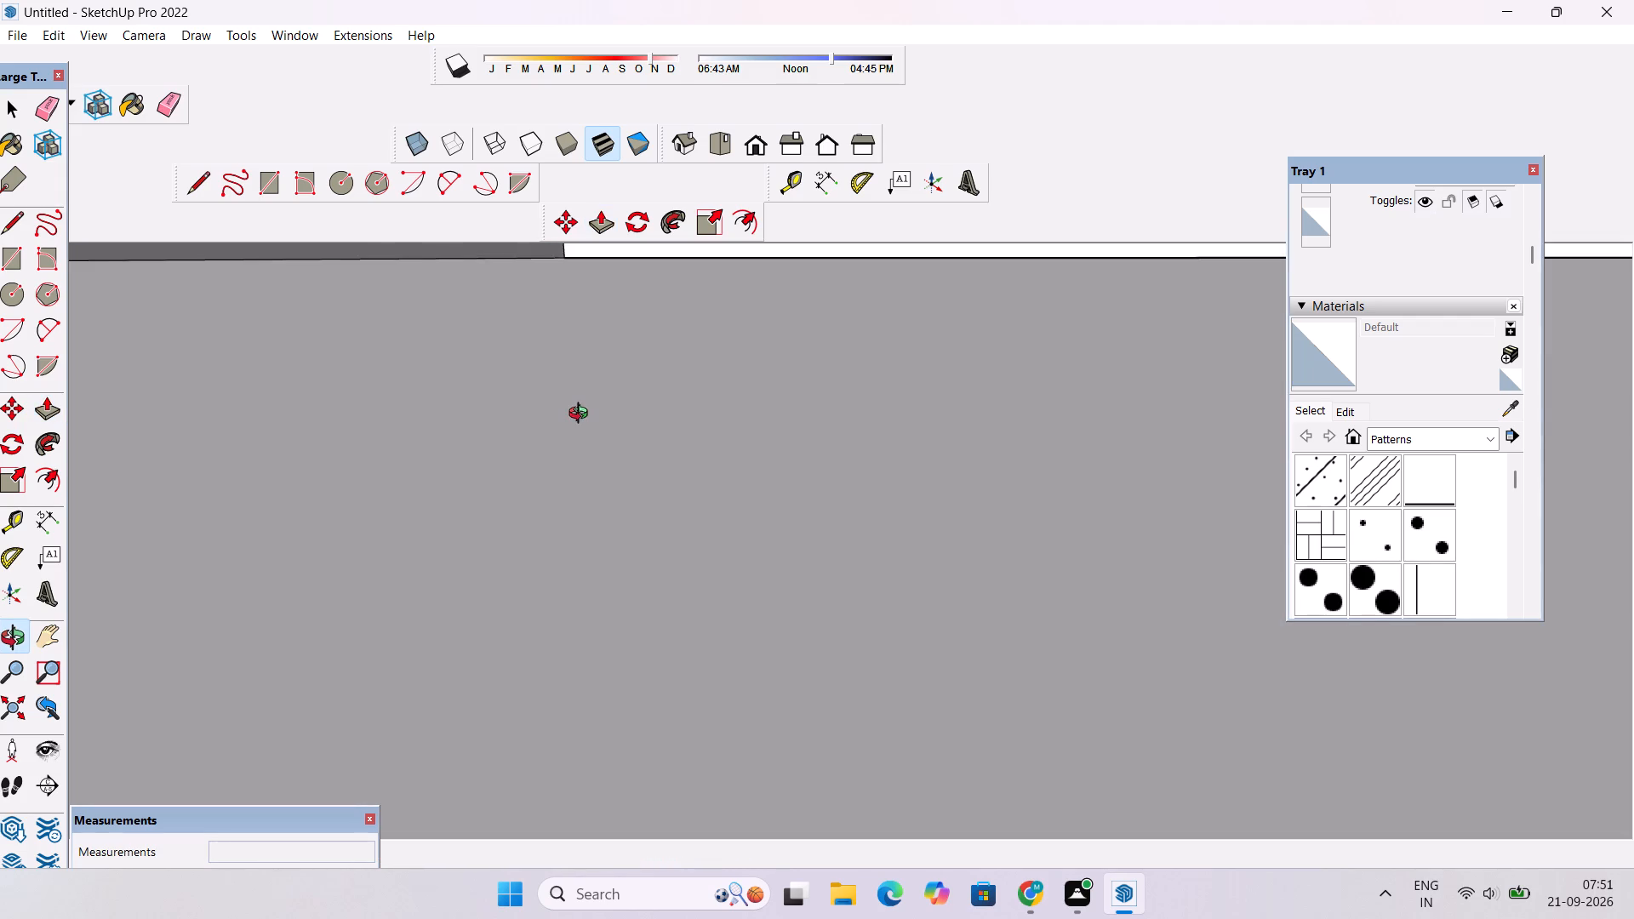
scroll(582, 415, "down", 10)
left_click(759, 150)
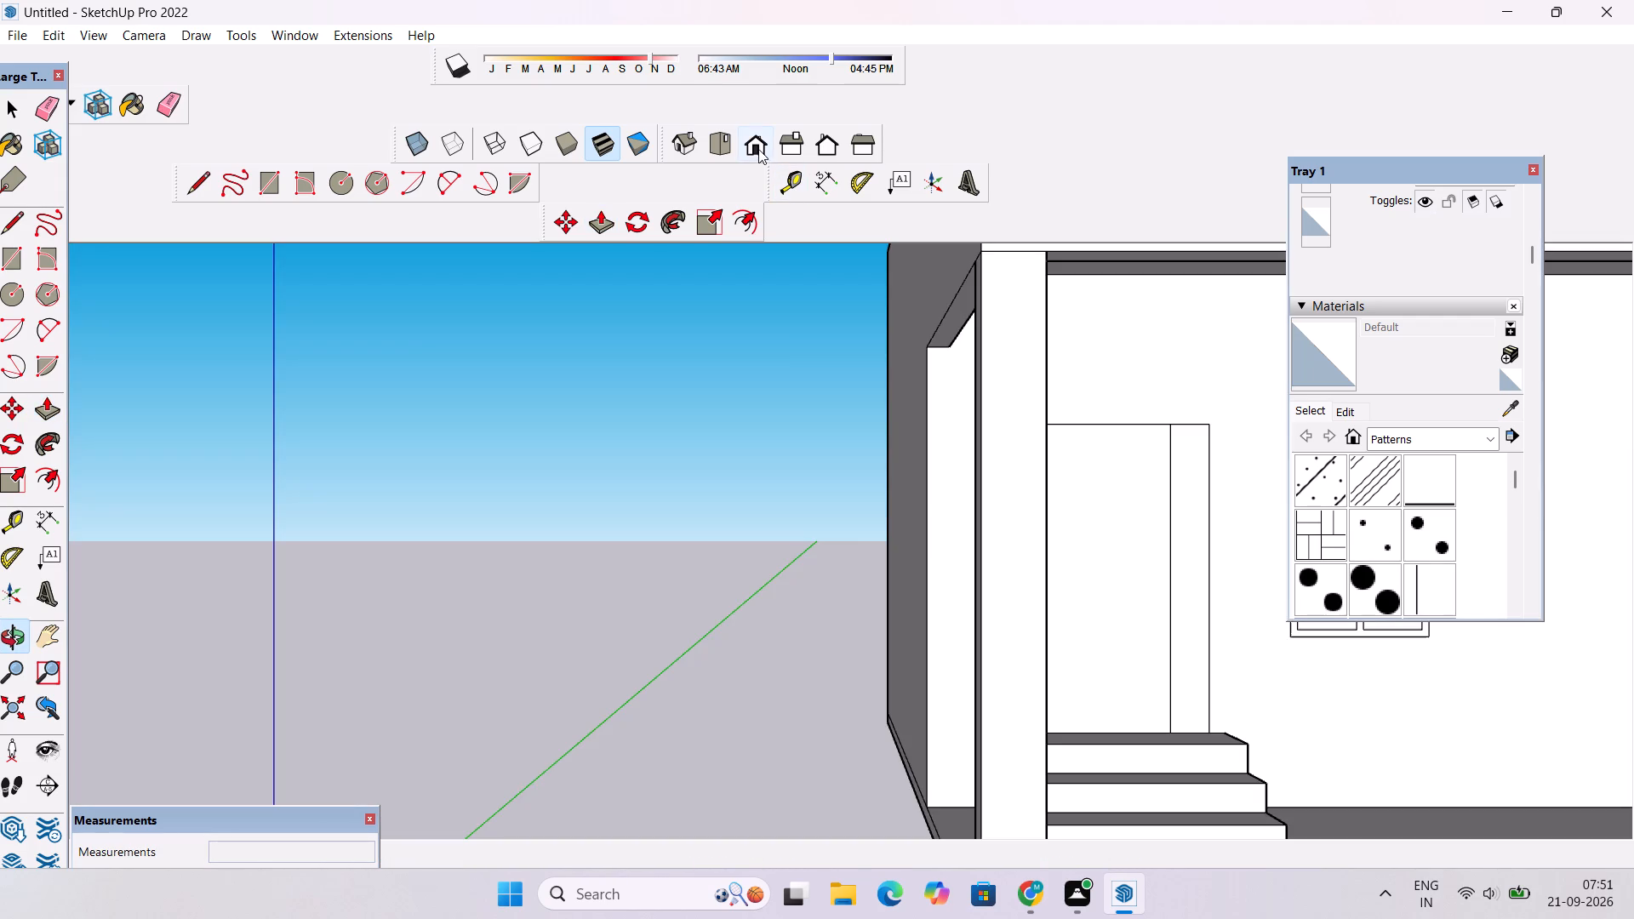
scroll(634, 388, "down", 11)
left_click_drag(677, 442, 1146, 620)
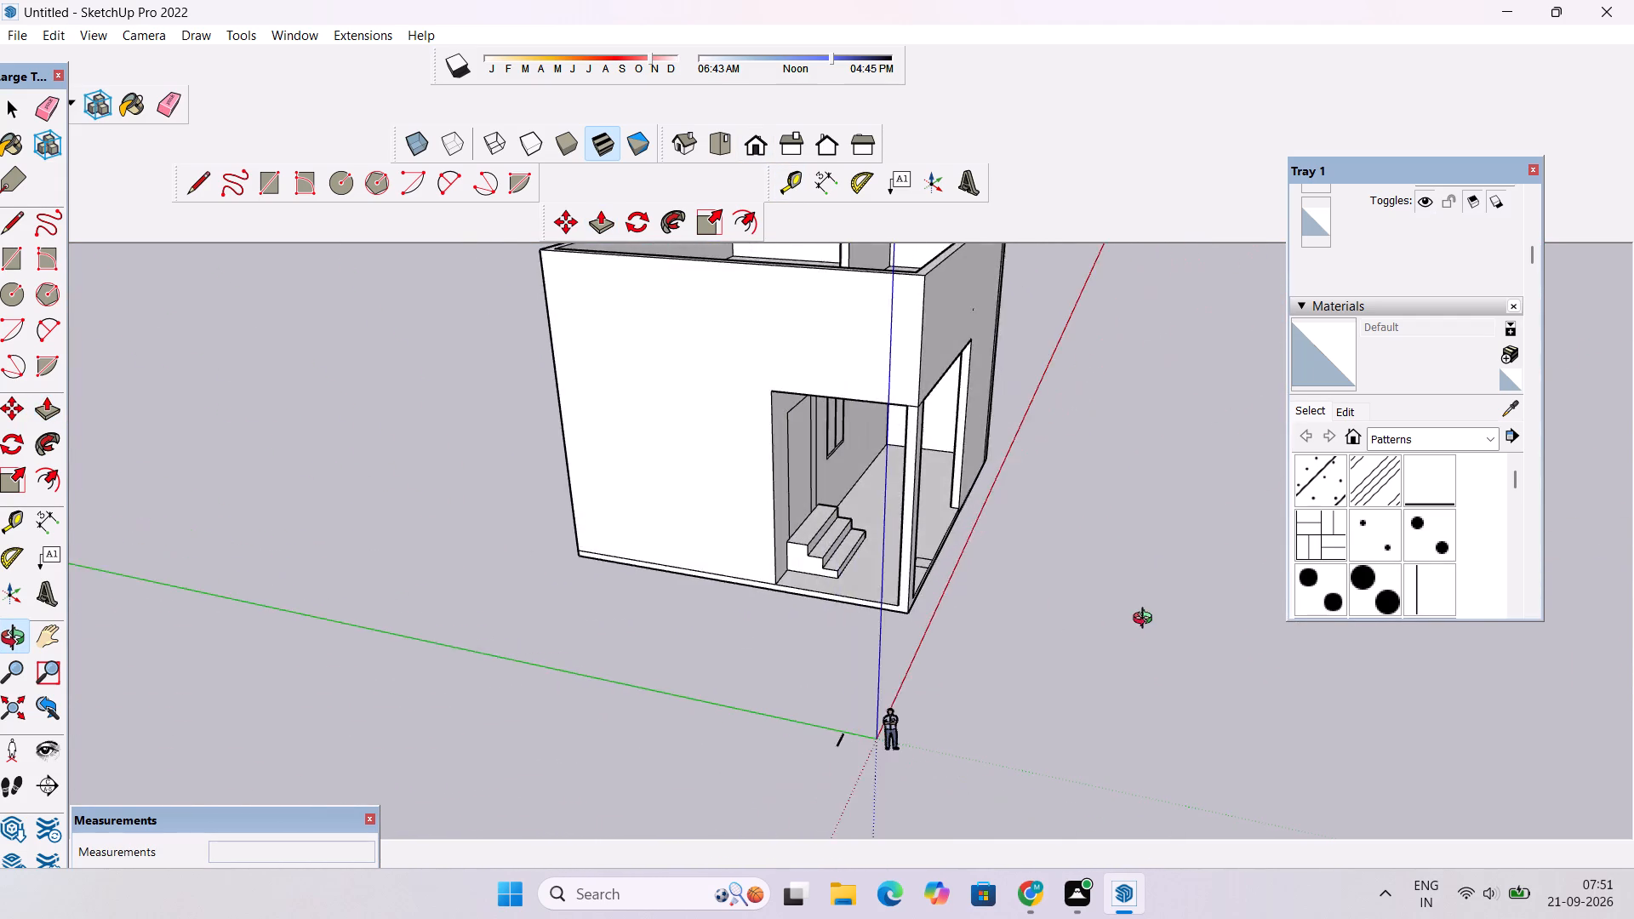
left_click_drag(1146, 620, 721, 585)
left_click_drag(819, 590, 754, 572, "shift")
scroll(746, 563, "down", 4)
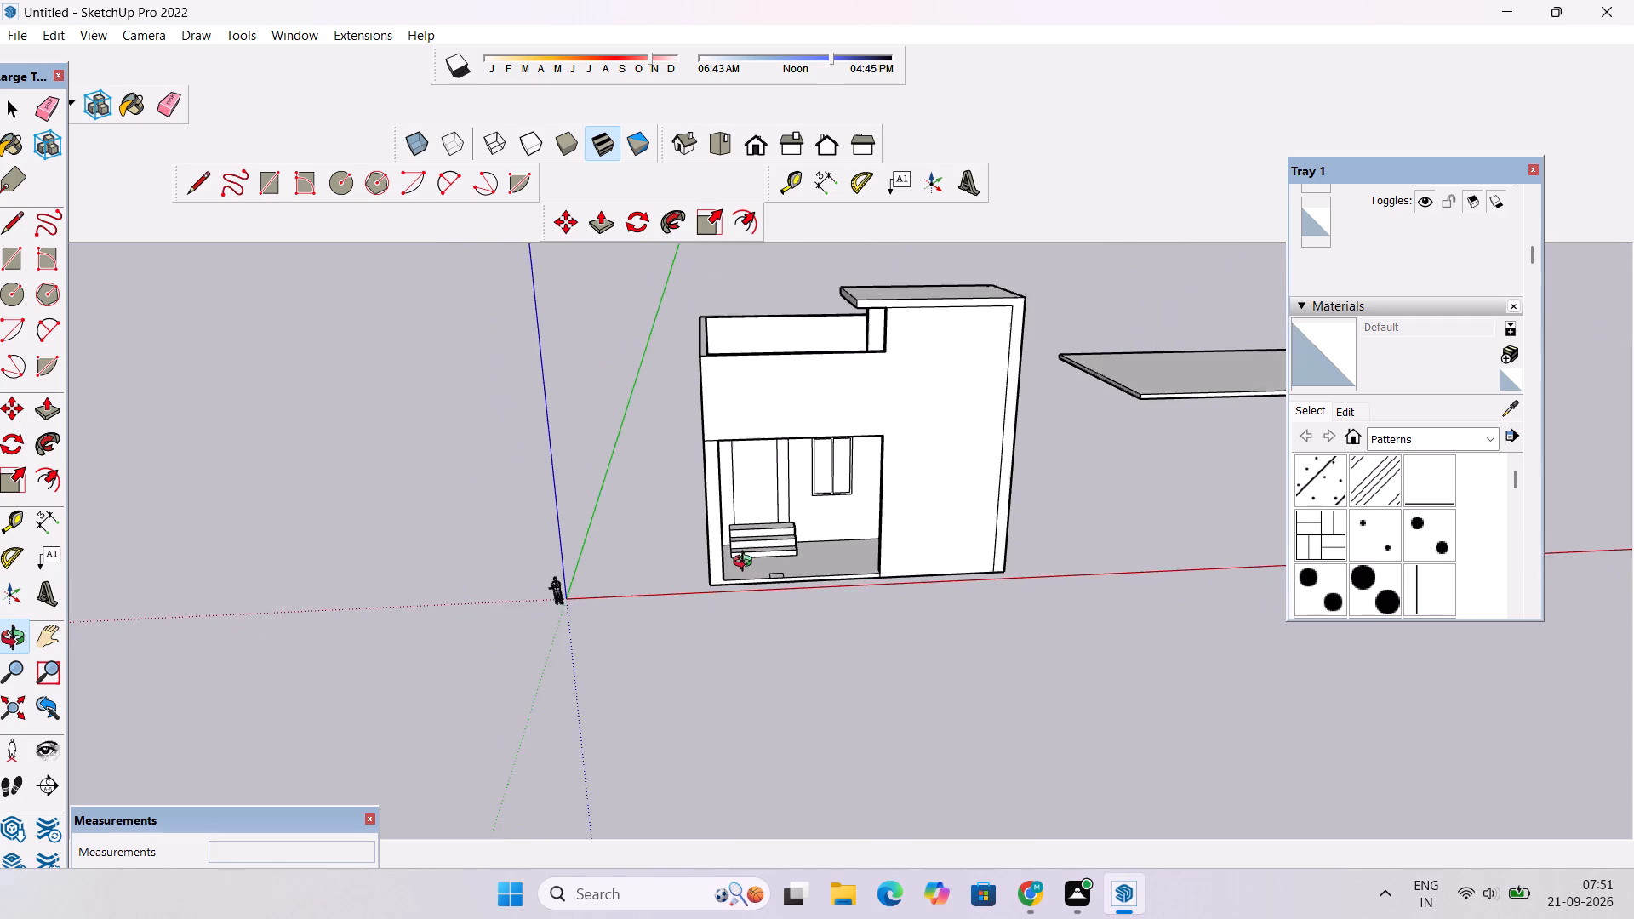
left_click_drag(767, 557, 631, 411)
scroll(793, 442, "up", 5)
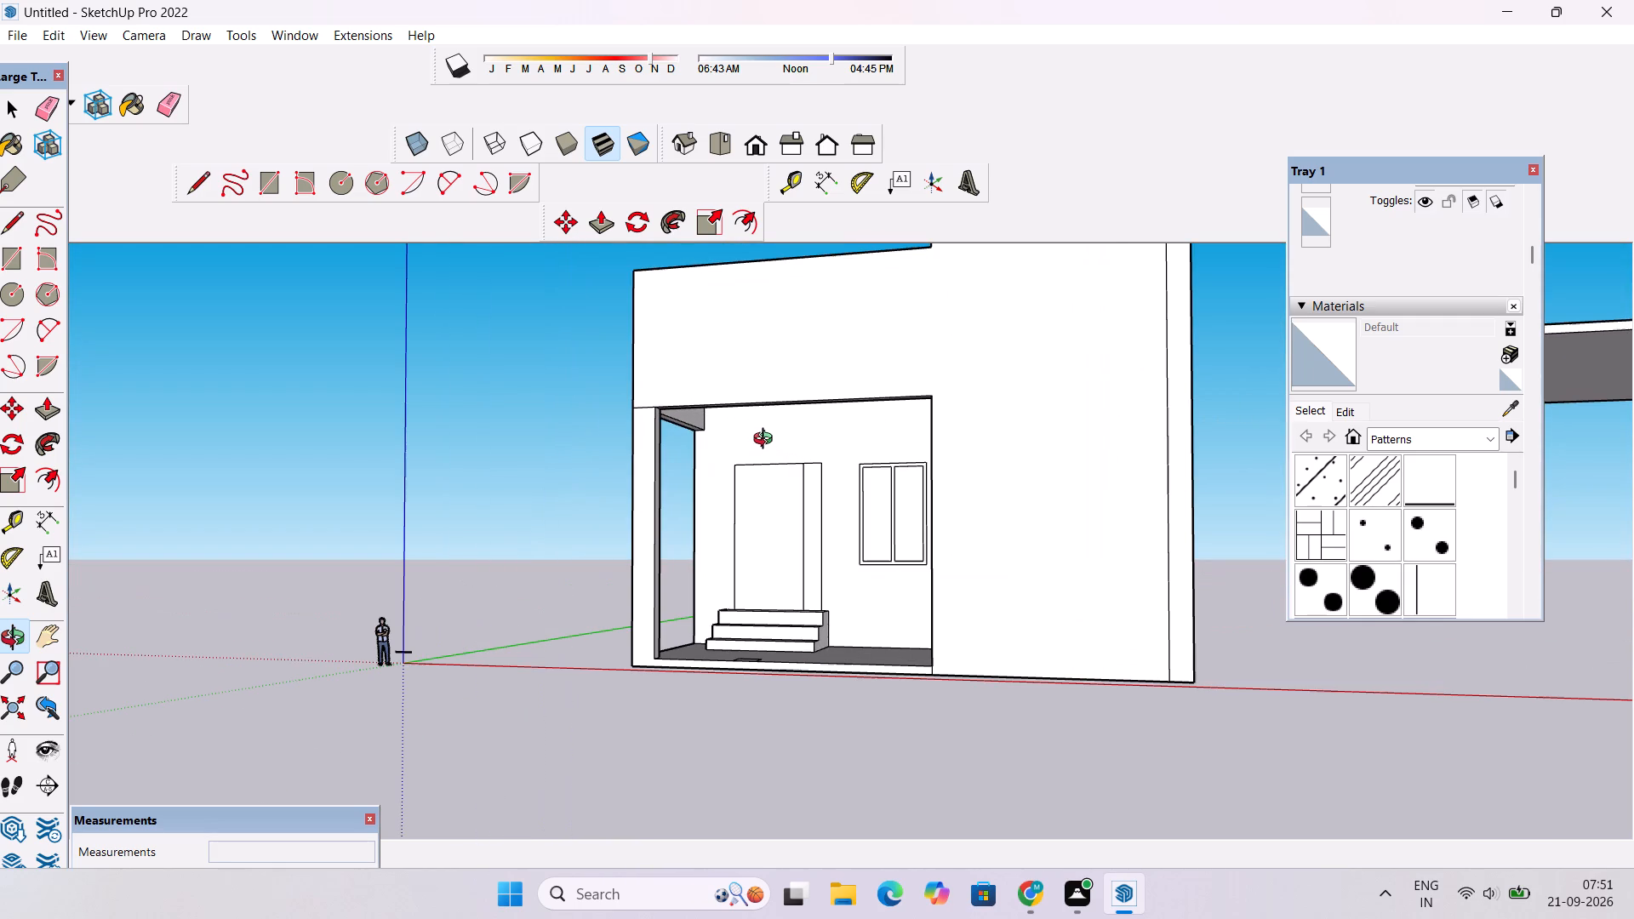
scroll(681, 447, "up", 2)
left_click_drag(671, 447, 778, 493)
left_click_drag(762, 487, 775, 511)
left_click_drag(683, 442, 674, 515)
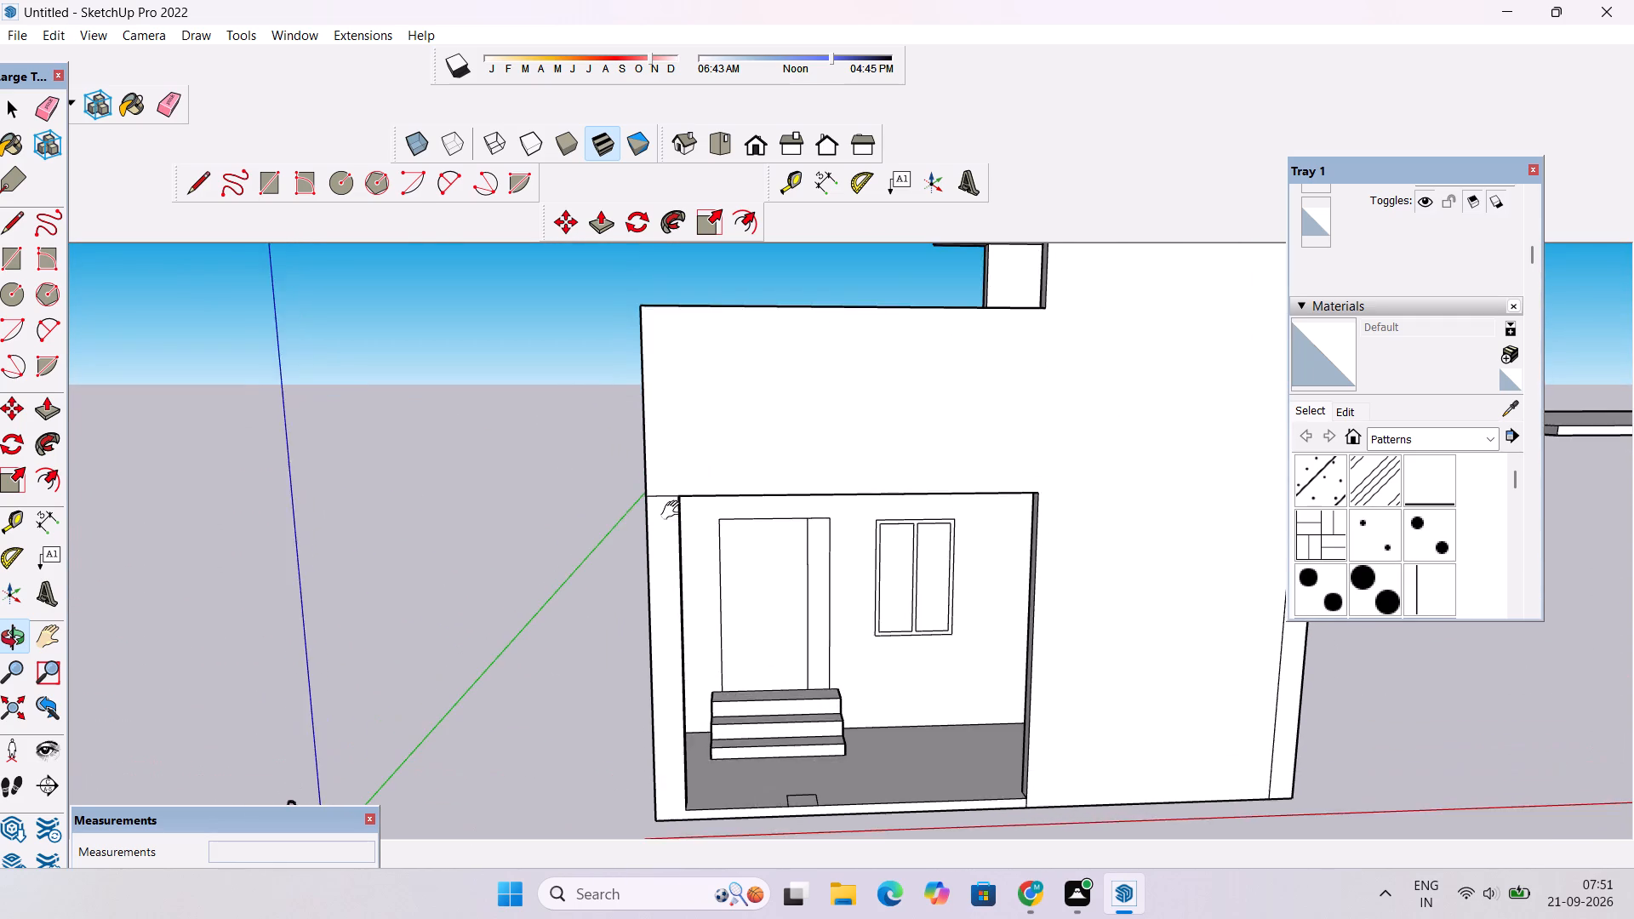
scroll(676, 501, "up", 4, "shift")
left_click_drag(680, 498, 660, 506, "shift")
key("e")
left_click_drag(660, 470, 636, 524)
Erase the leftover edge between the corner column's top and the overhang on the building's adjoining side face.
key("o")
left_click_drag(577, 530, 565, 501)
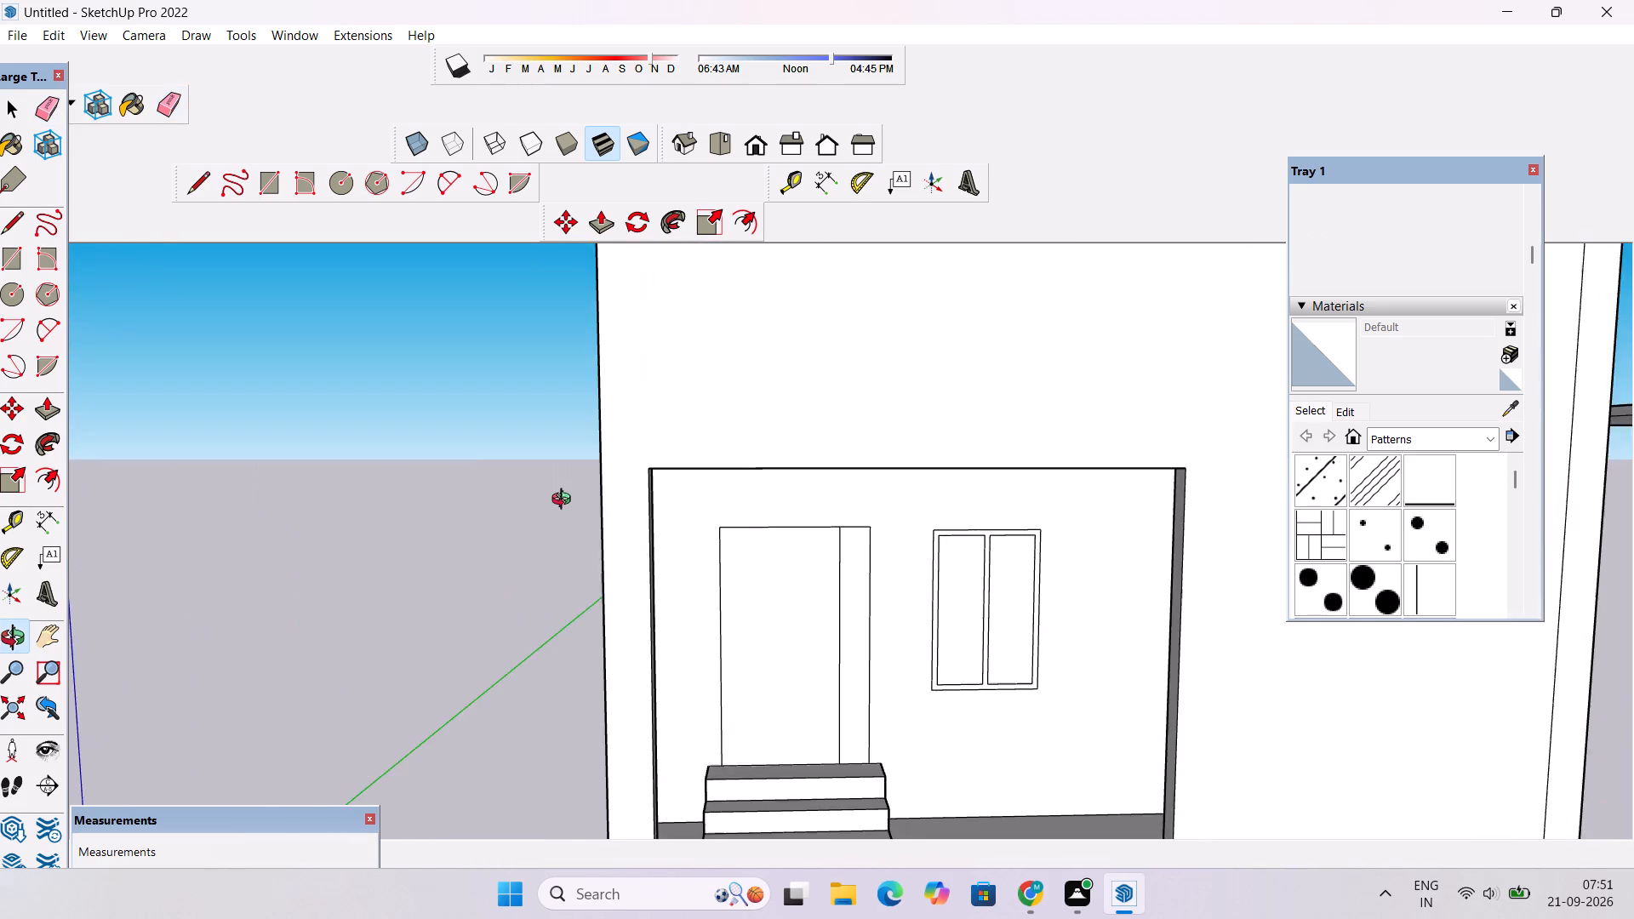
left_click_drag(565, 501, 880, 565)
scroll(968, 550, "up", 3)
key("e")
scroll(969, 549, "up", 4)
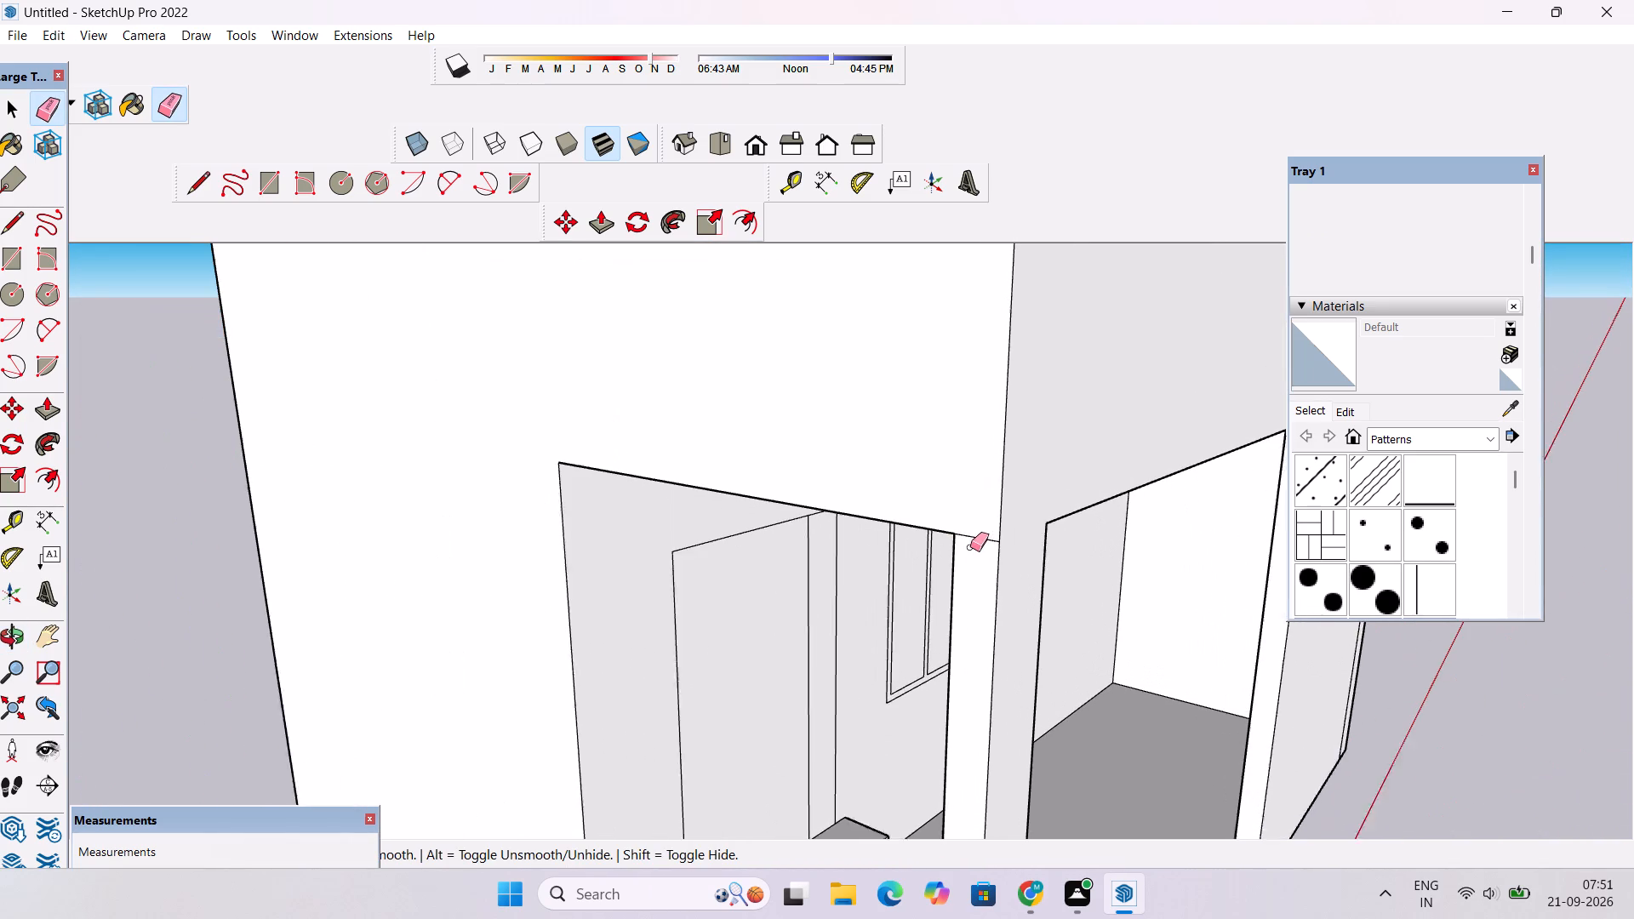
scroll(970, 547, "up", 1)
left_click_drag(980, 530, 980, 551)
Move the small porch-floor rectangle's back edge toward the front, in line with the corner column's inner edge.
key("o")
scroll(805, 496, "down", 12)
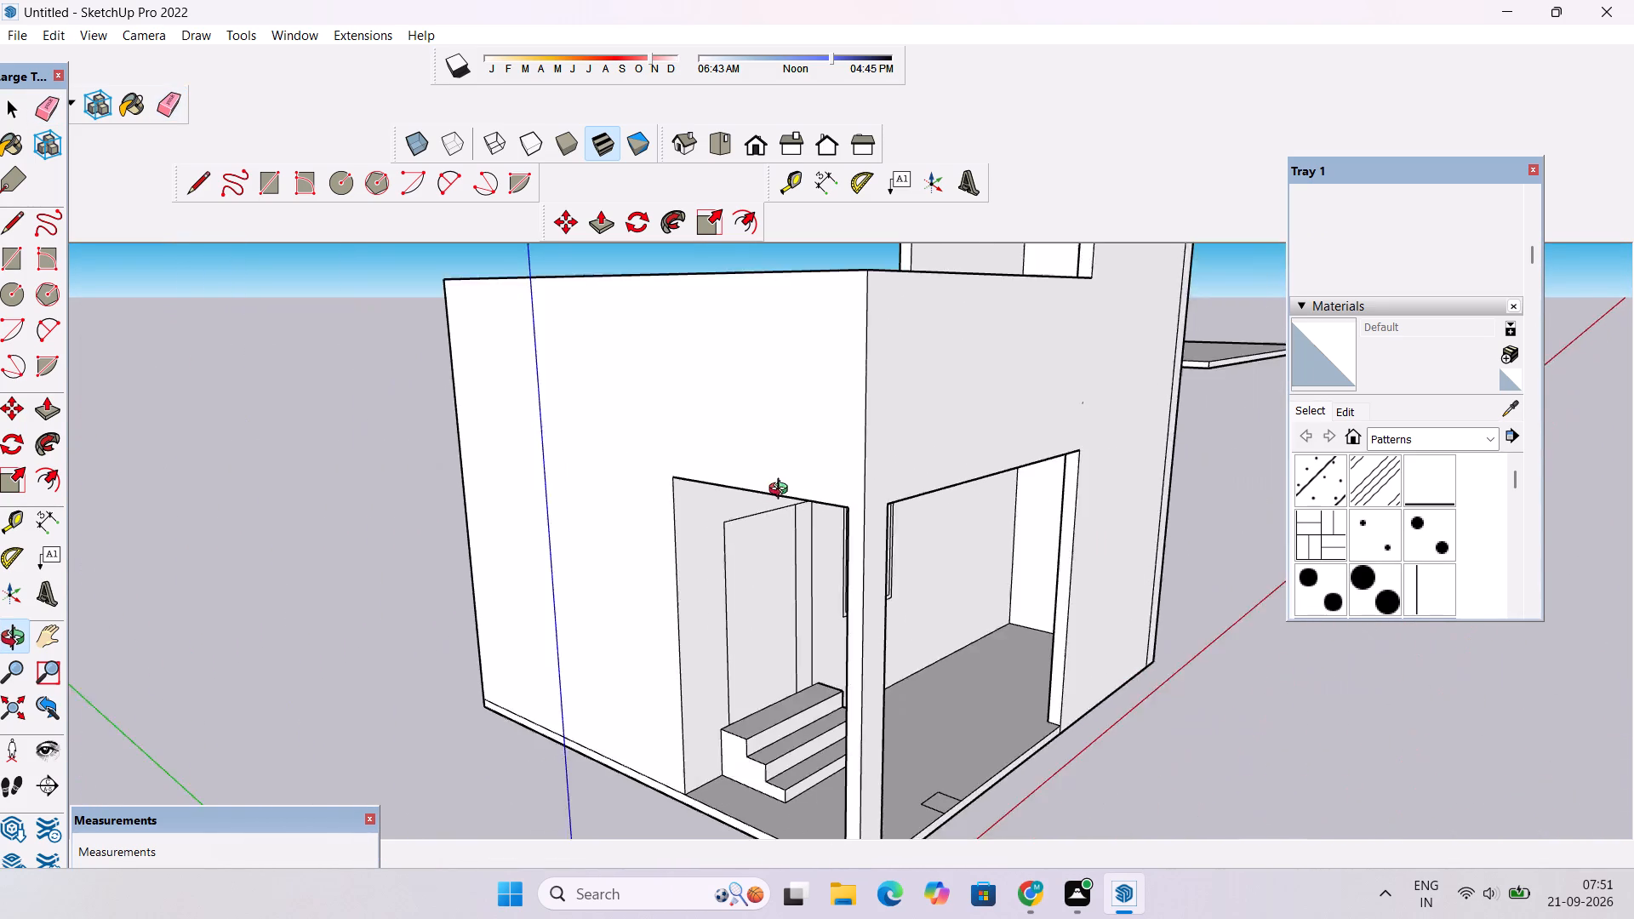
scroll(782, 491, "down", 5)
left_click_drag(950, 549, 752, 550)
left_click_drag(878, 577, 849, 785)
scroll(823, 703, "up", 3)
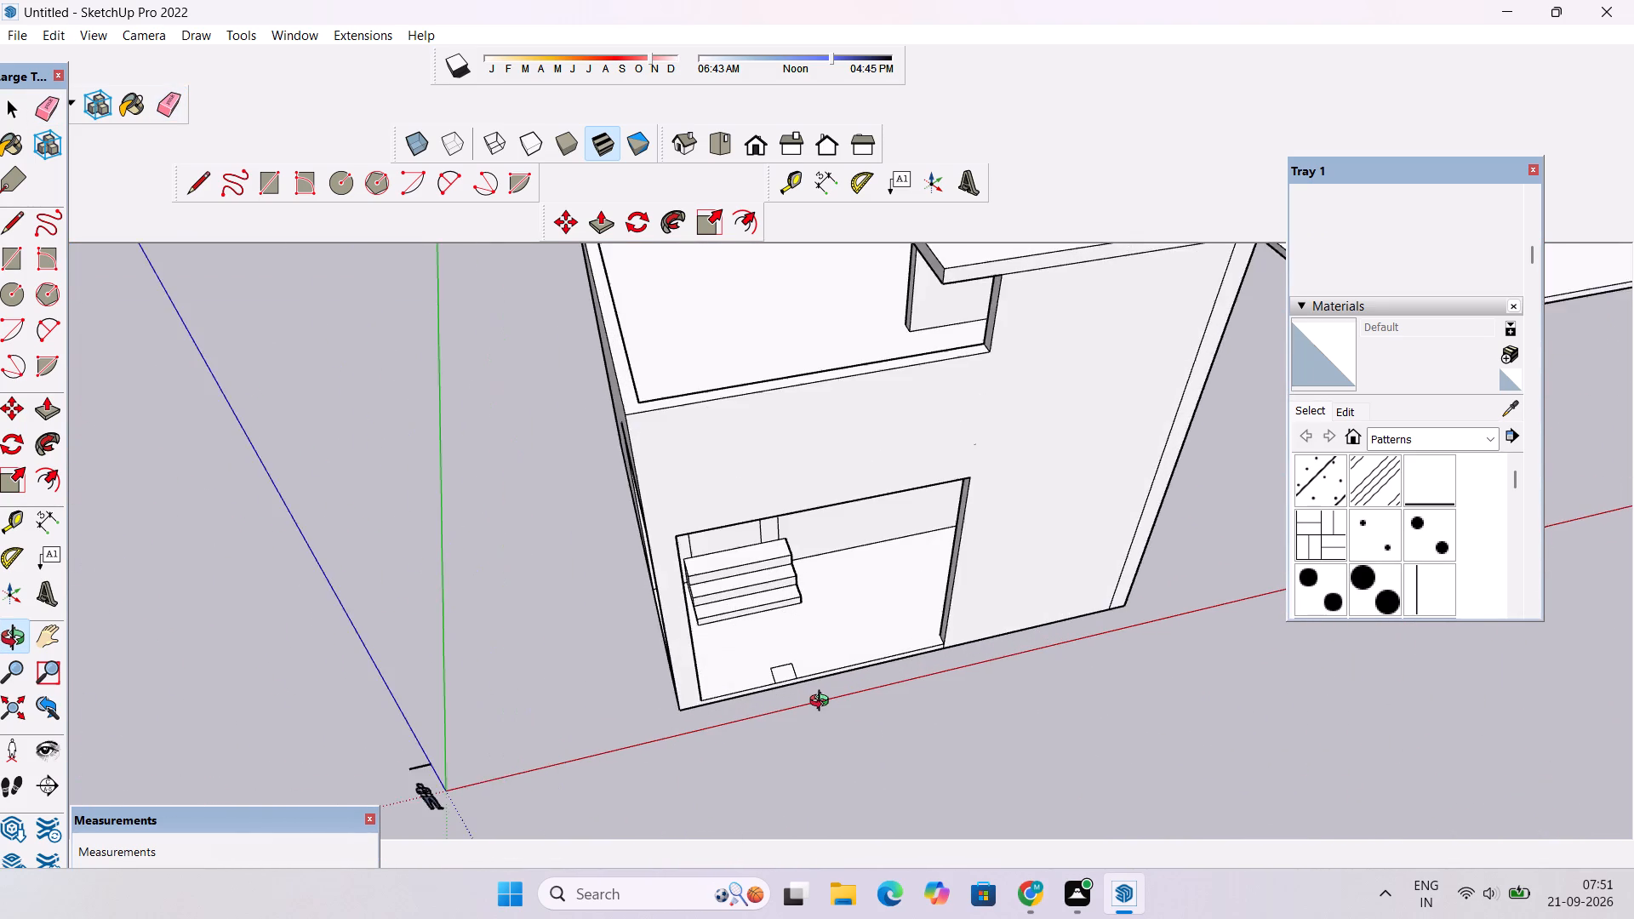
left_click_drag(823, 703, 799, 808)
scroll(792, 711, "up", 8)
left_click_drag(791, 686, 719, 707)
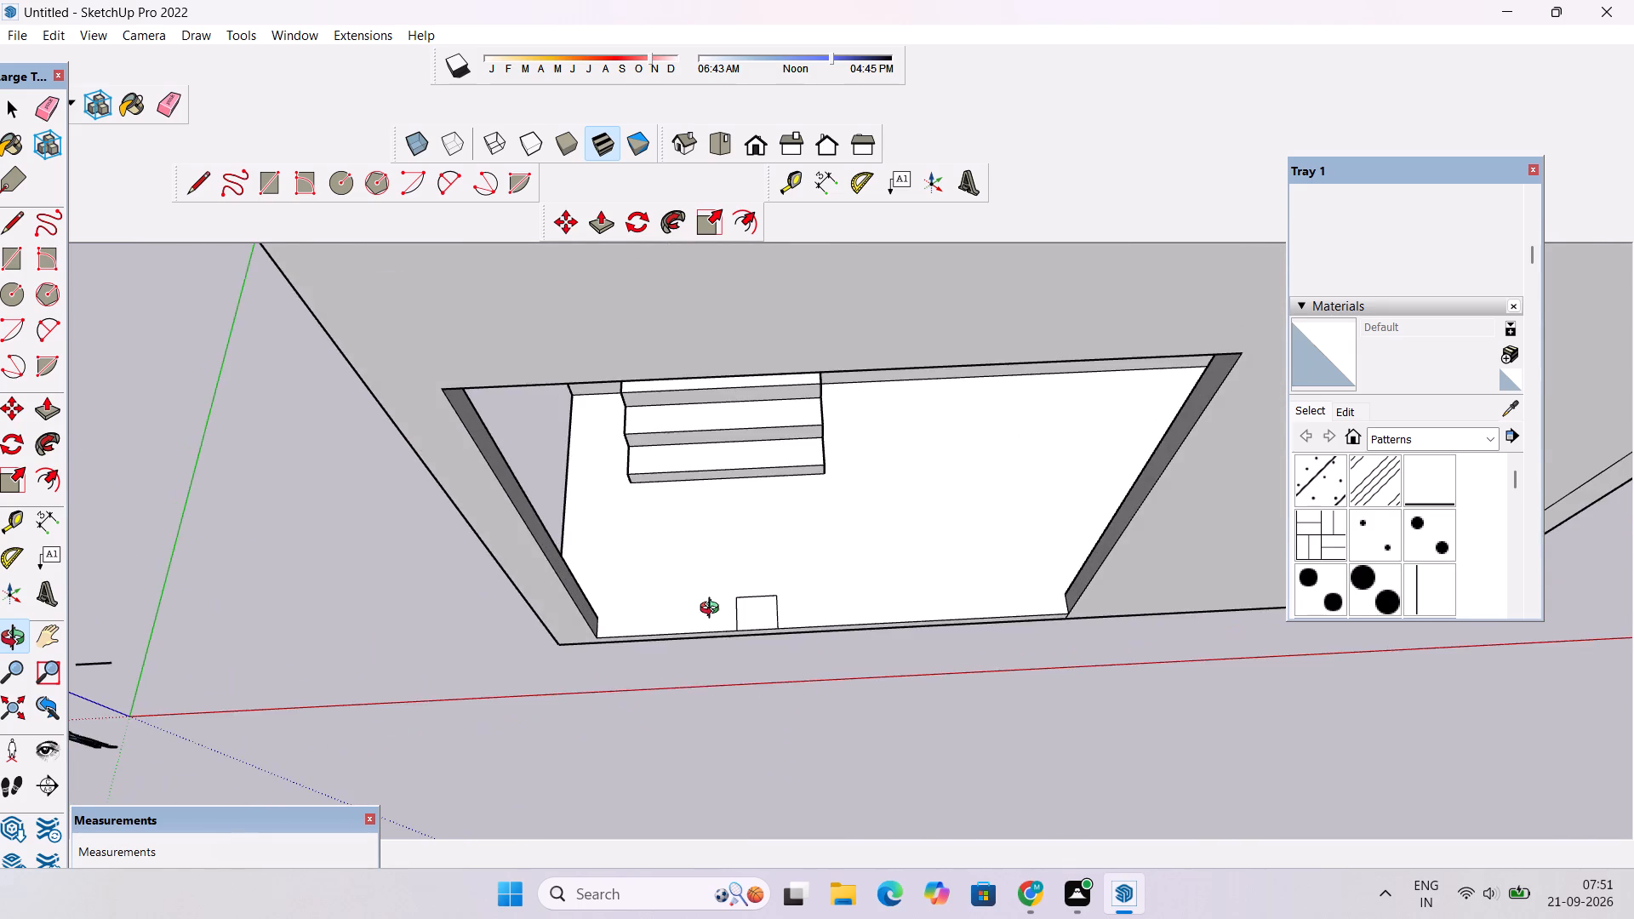
scroll(713, 610, "up", 4)
left_click_drag(708, 614, 672, 626, "shift")
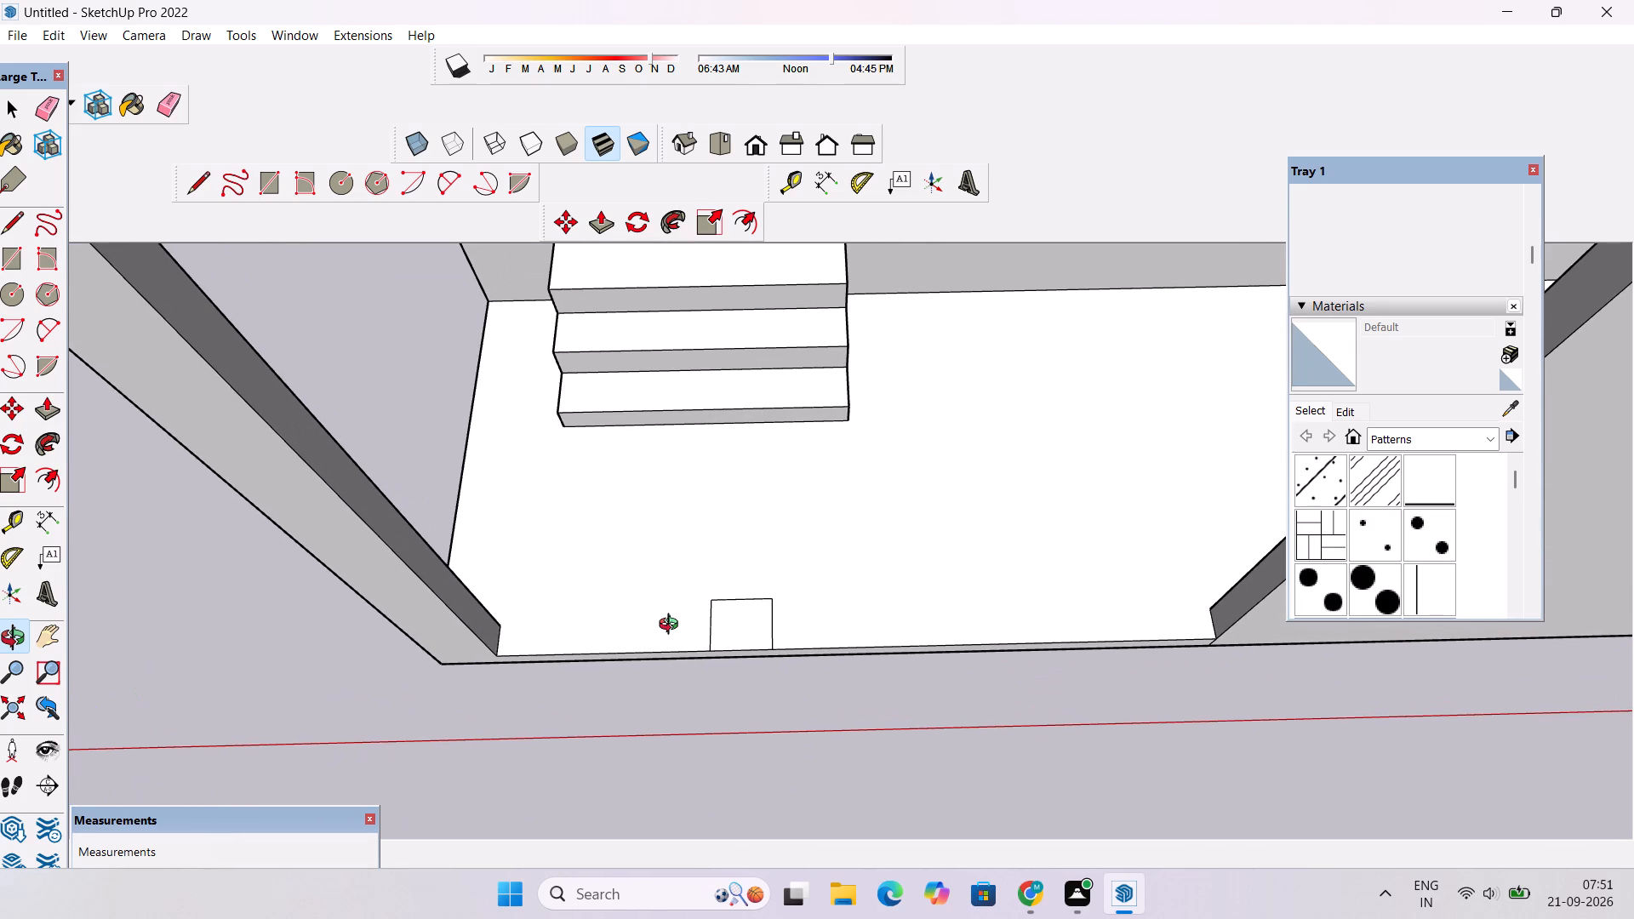
scroll(677, 649, "down", 1)
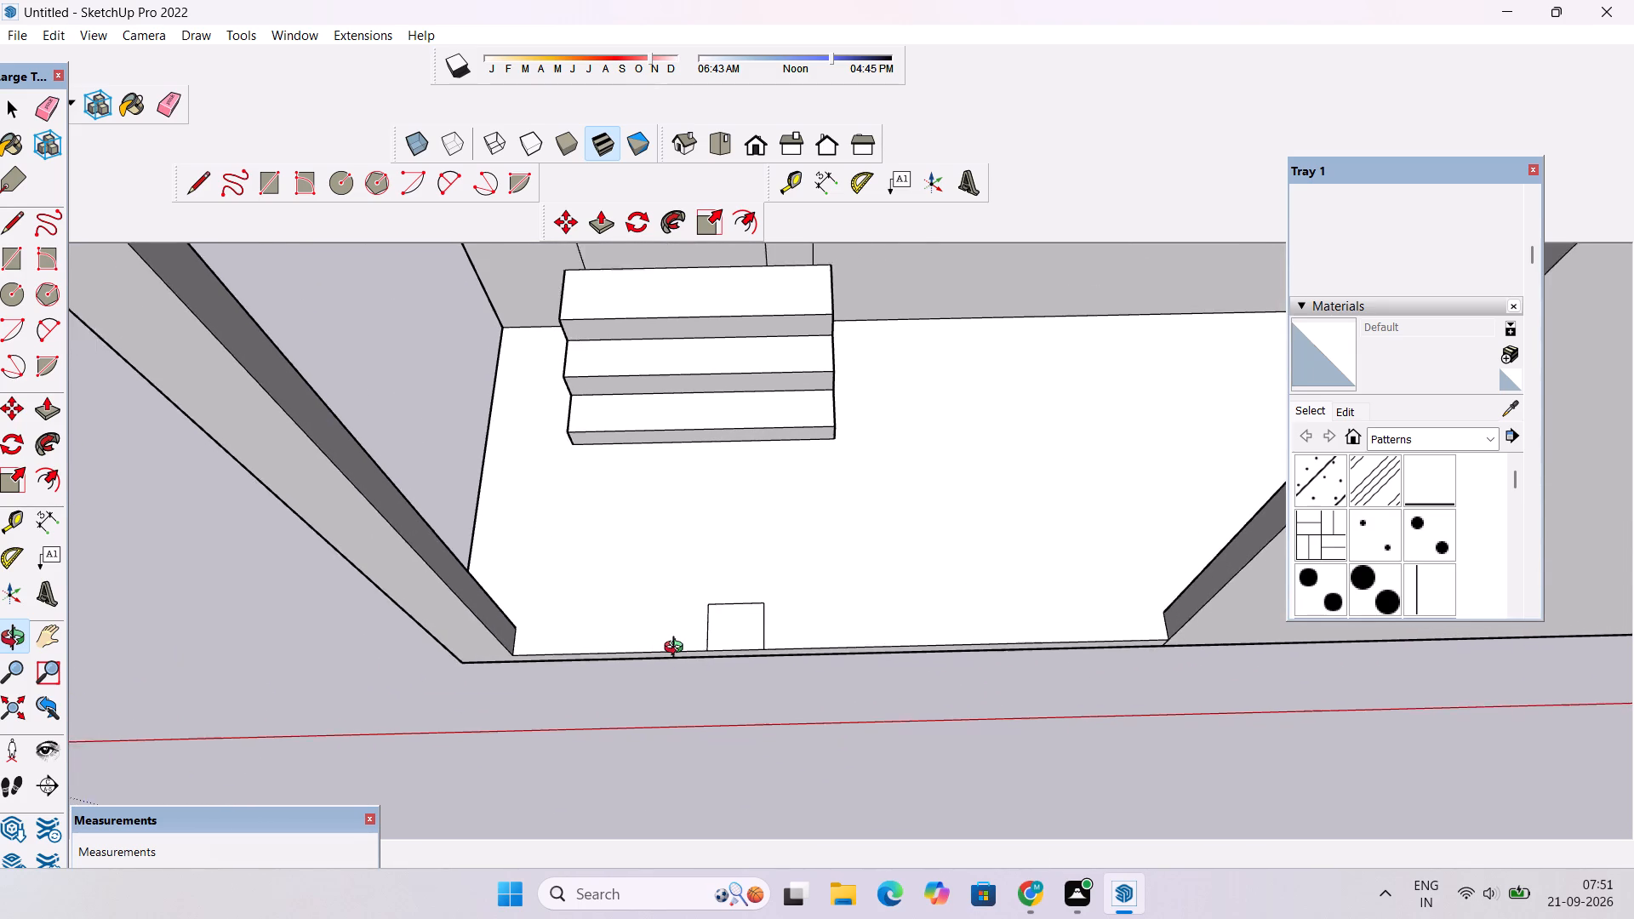
scroll(677, 649, "up", 8)
scroll(677, 649, "down", 4)
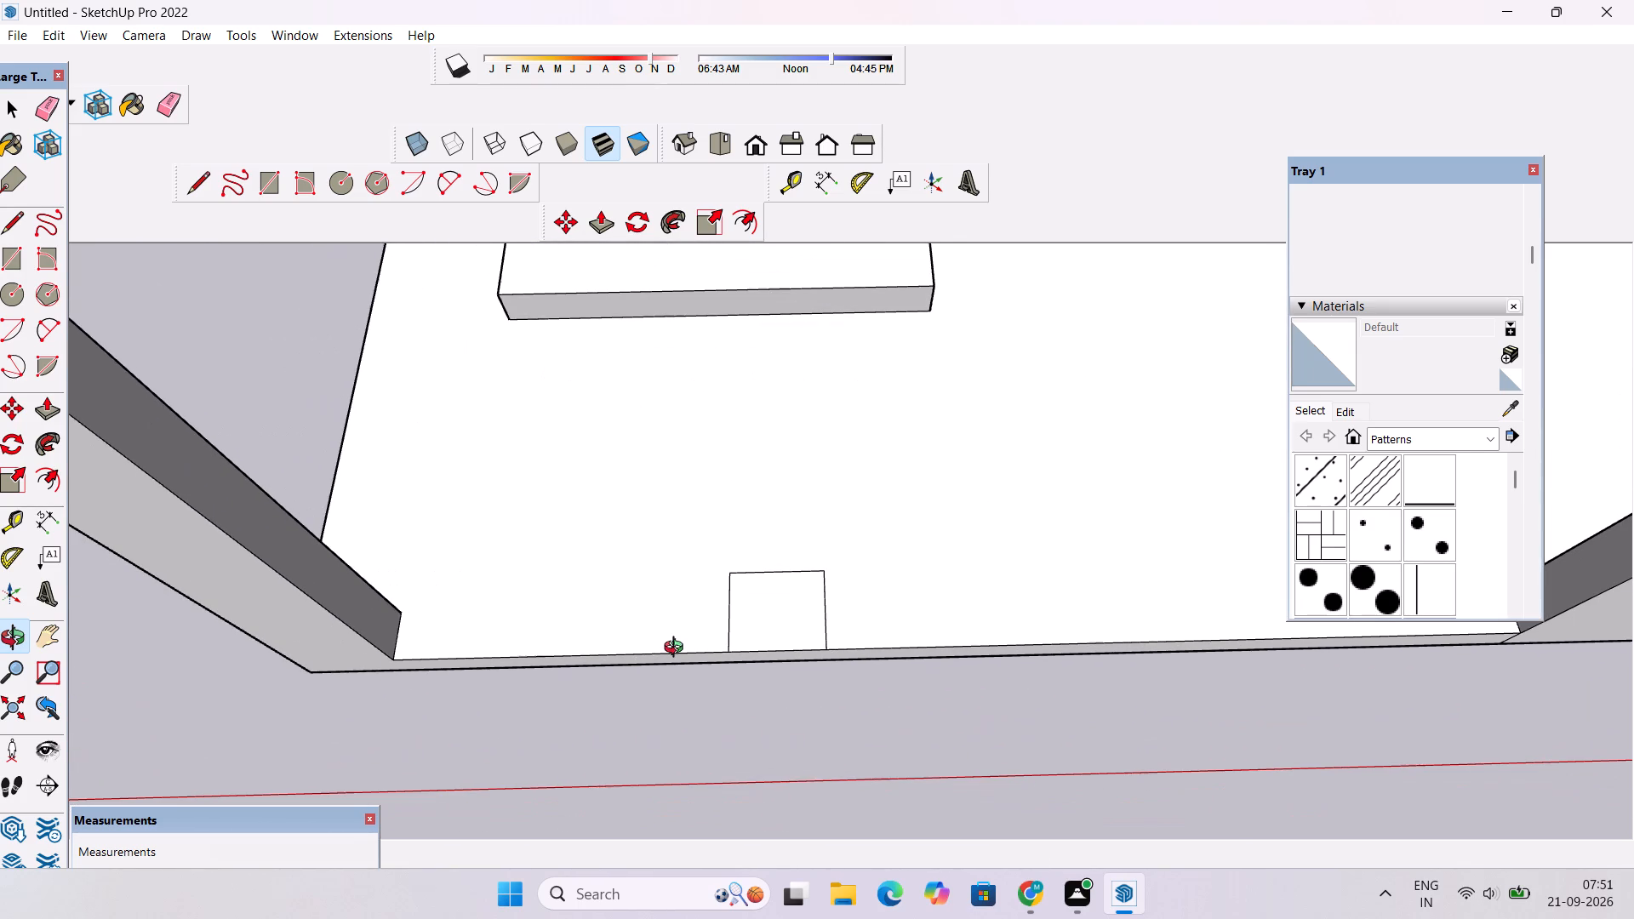
scroll(675, 646, "up", 1)
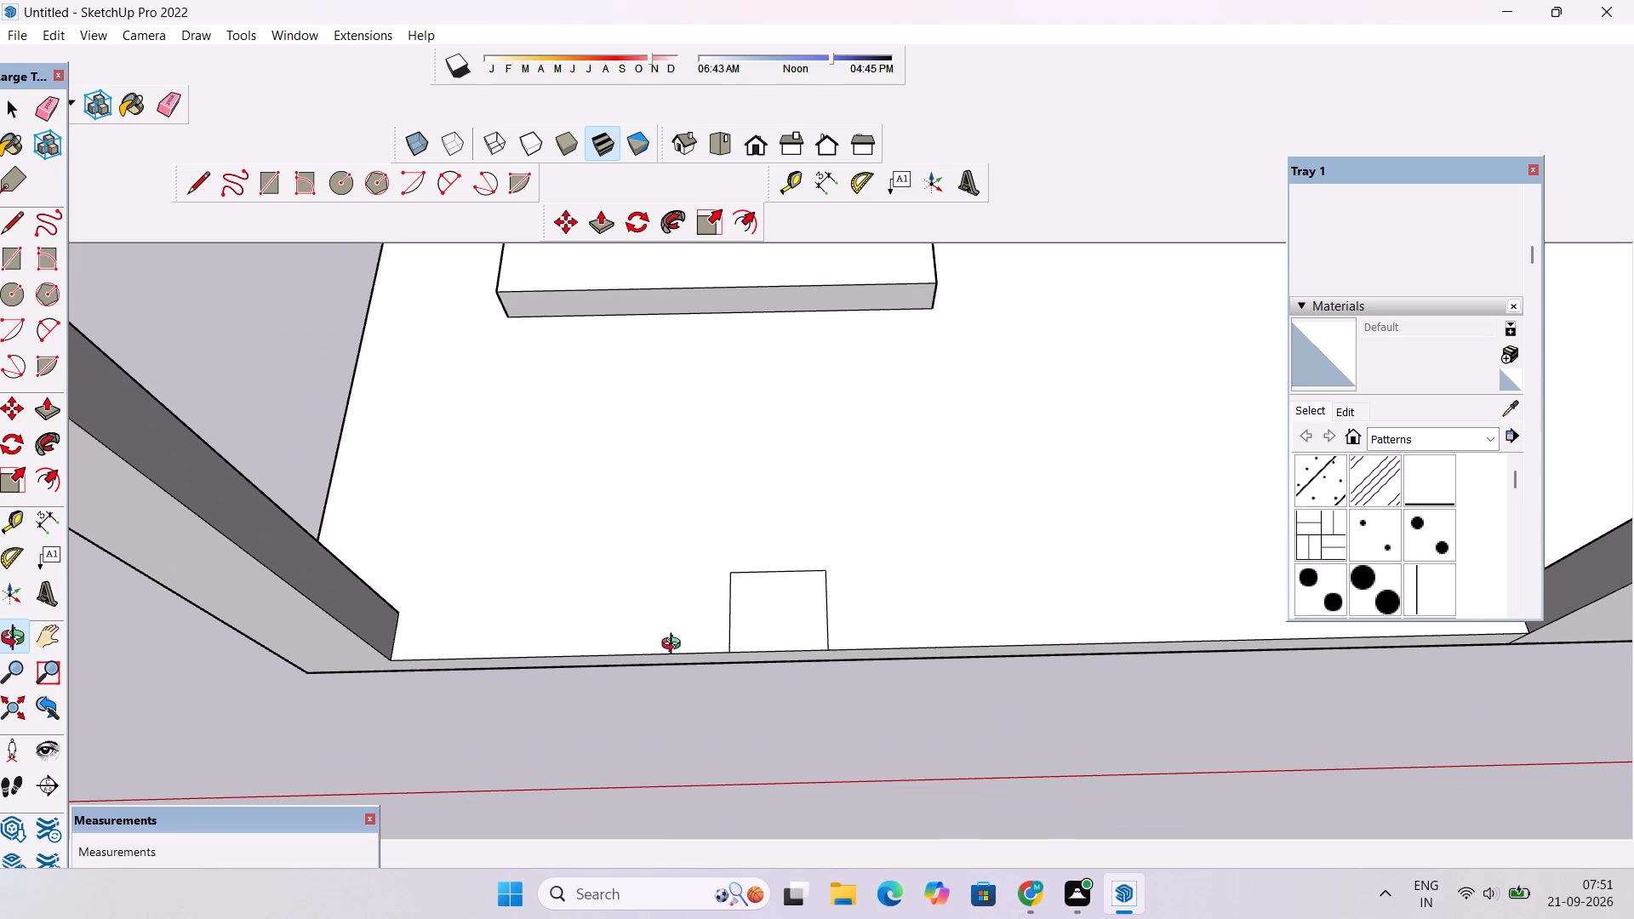
key("m")
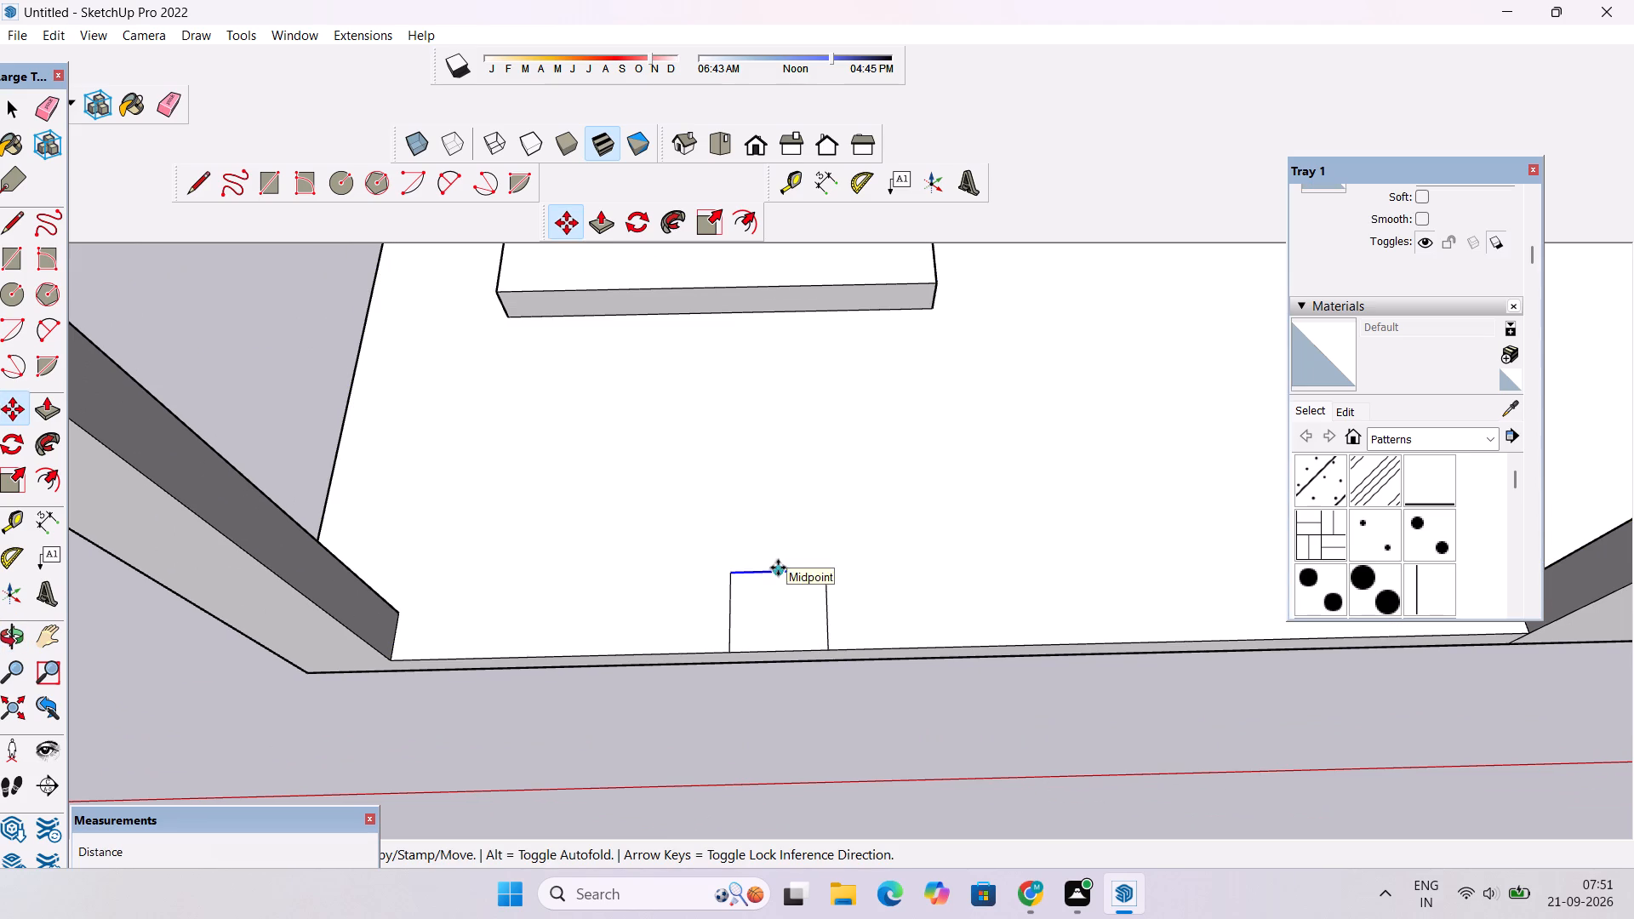
left_click(780, 571)
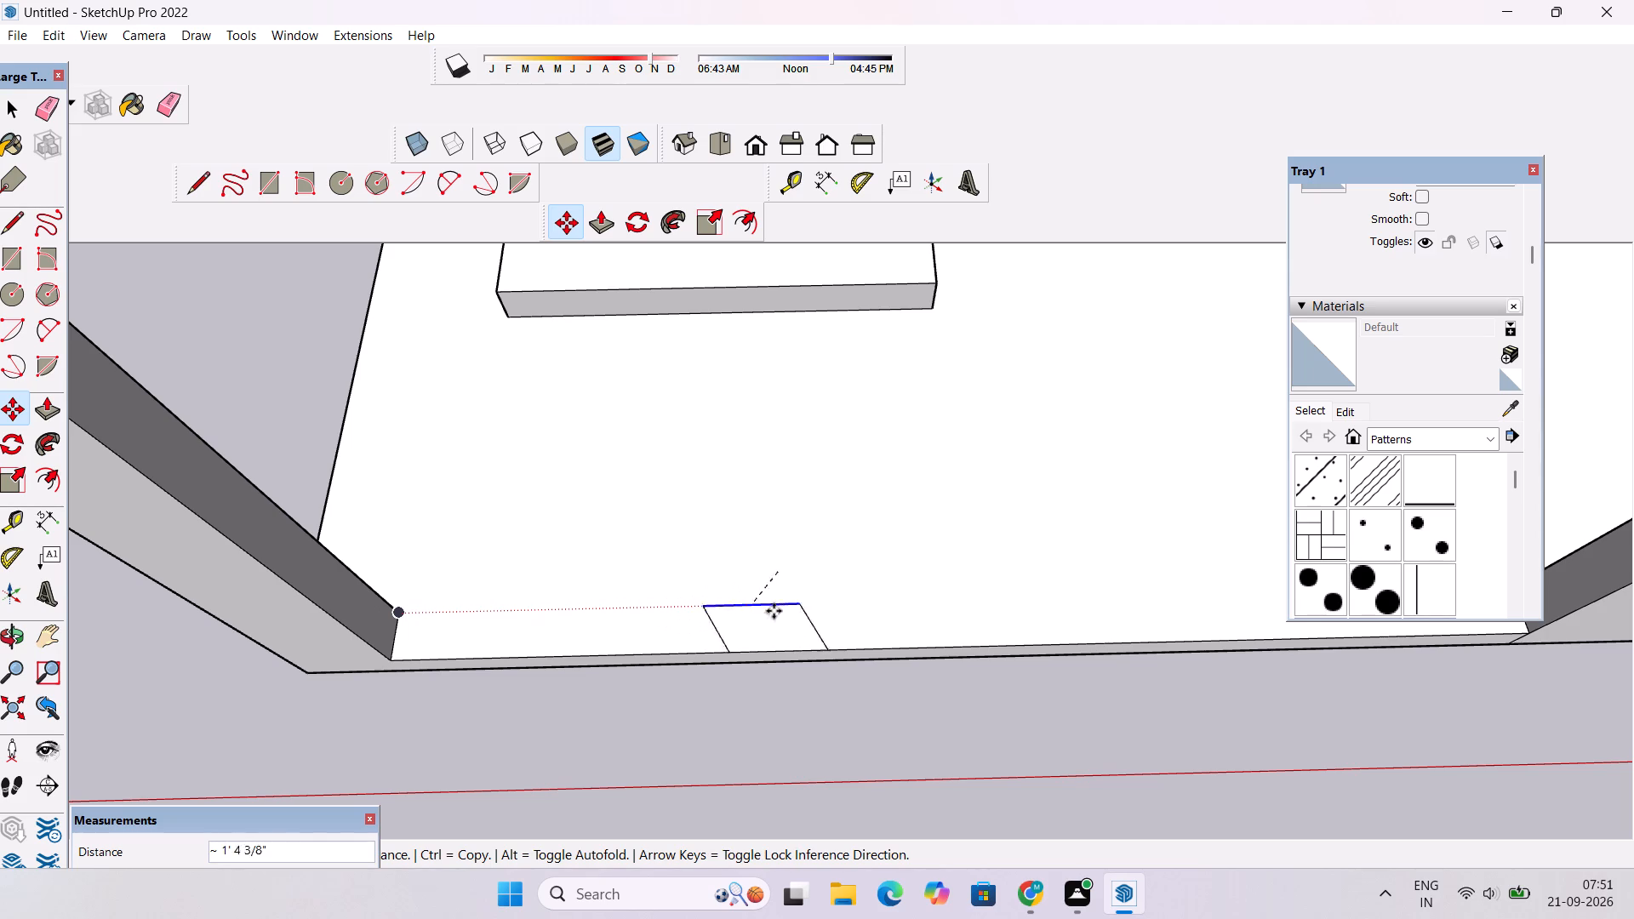
left_click(779, 606)
key("space")
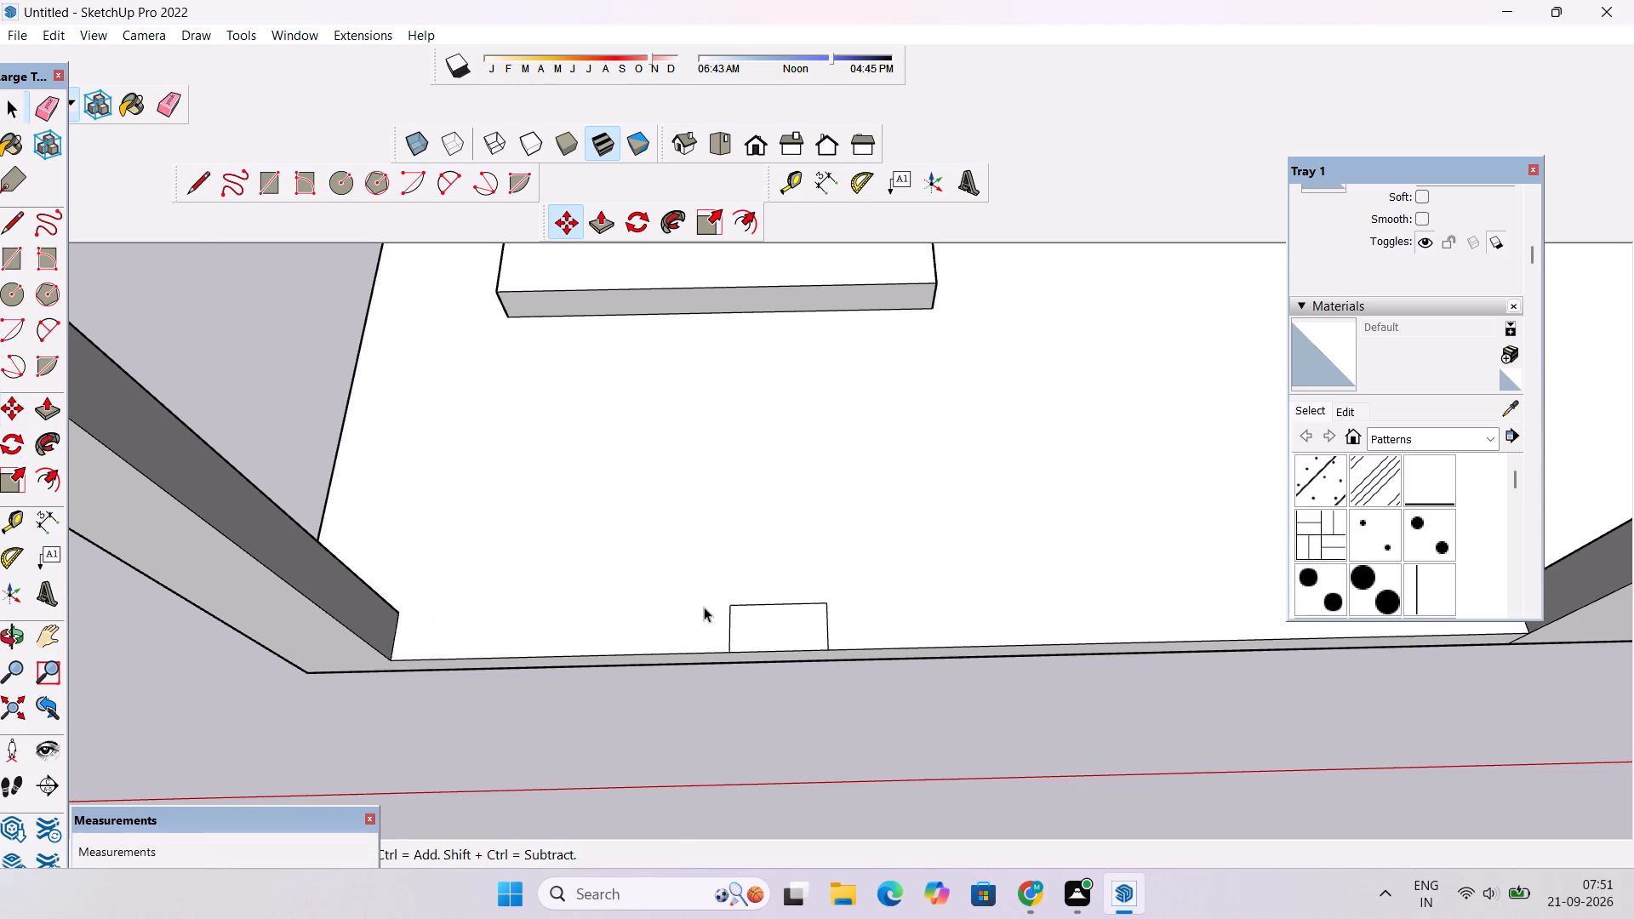
Push/Pull the small rectangle on the porch floor's front edge up about 14' 5" as a short column.
scroll(704, 607, "down", 6)
key("p")
left_click(751, 613)
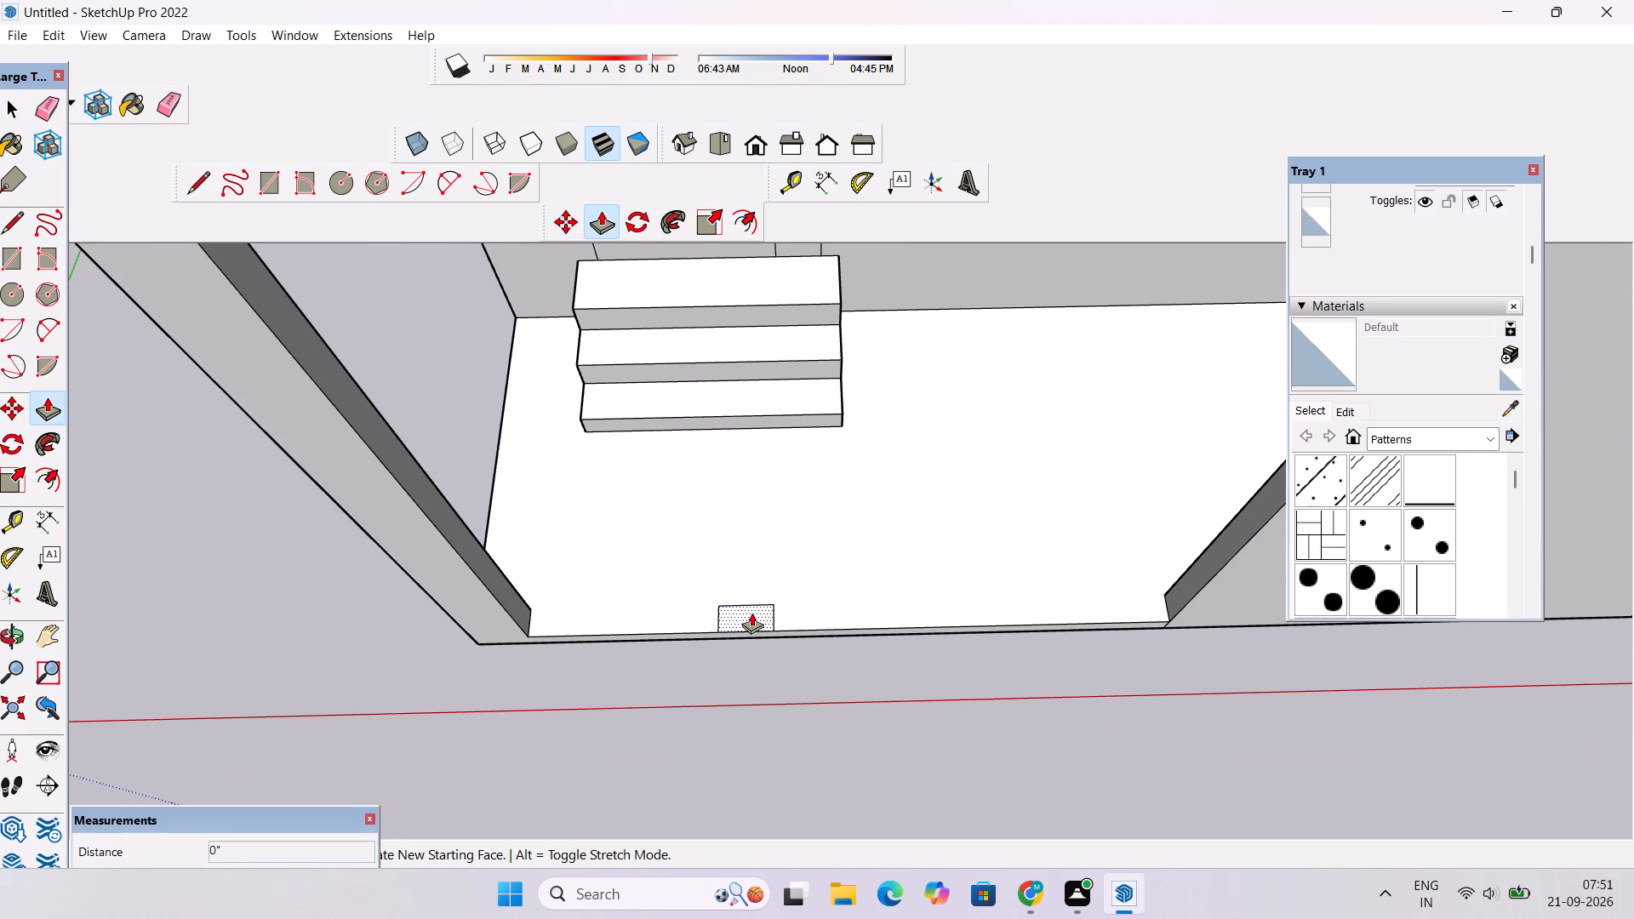
scroll(757, 616, "down", 8)
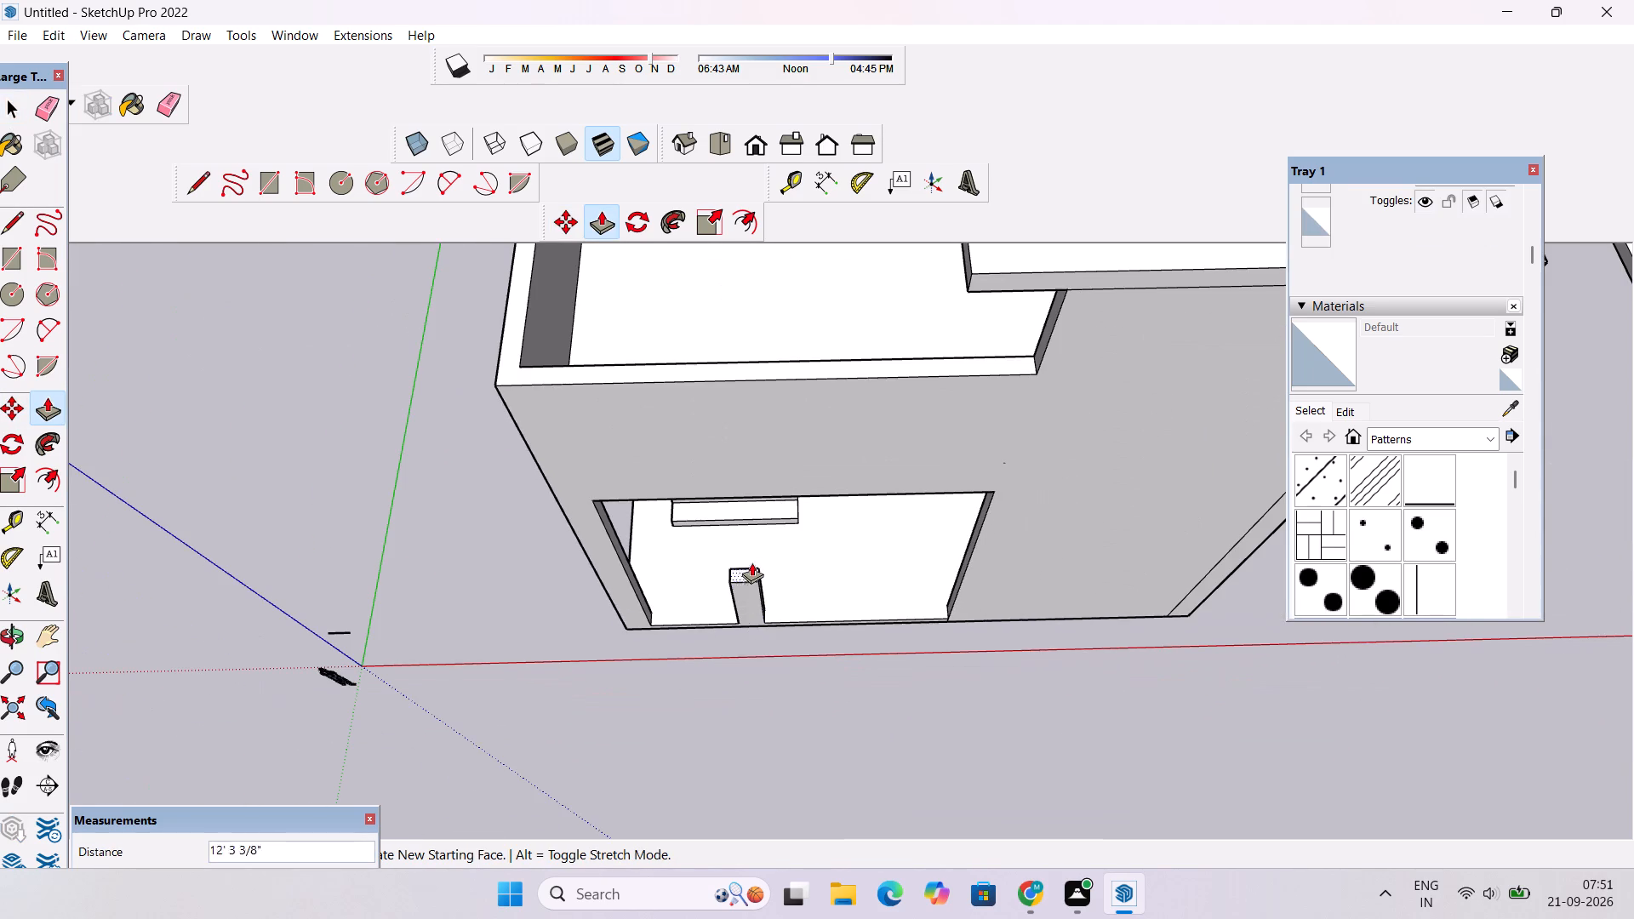
key("o")
left_click_drag(753, 562, 763, 442)
left_click_drag(761, 656, 749, 468)
left_click_drag(767, 530, 791, 601, "shift")
left_click_drag(793, 635, 793, 590)
left_click_drag(793, 589, 796, 608, "shift")
key("p")
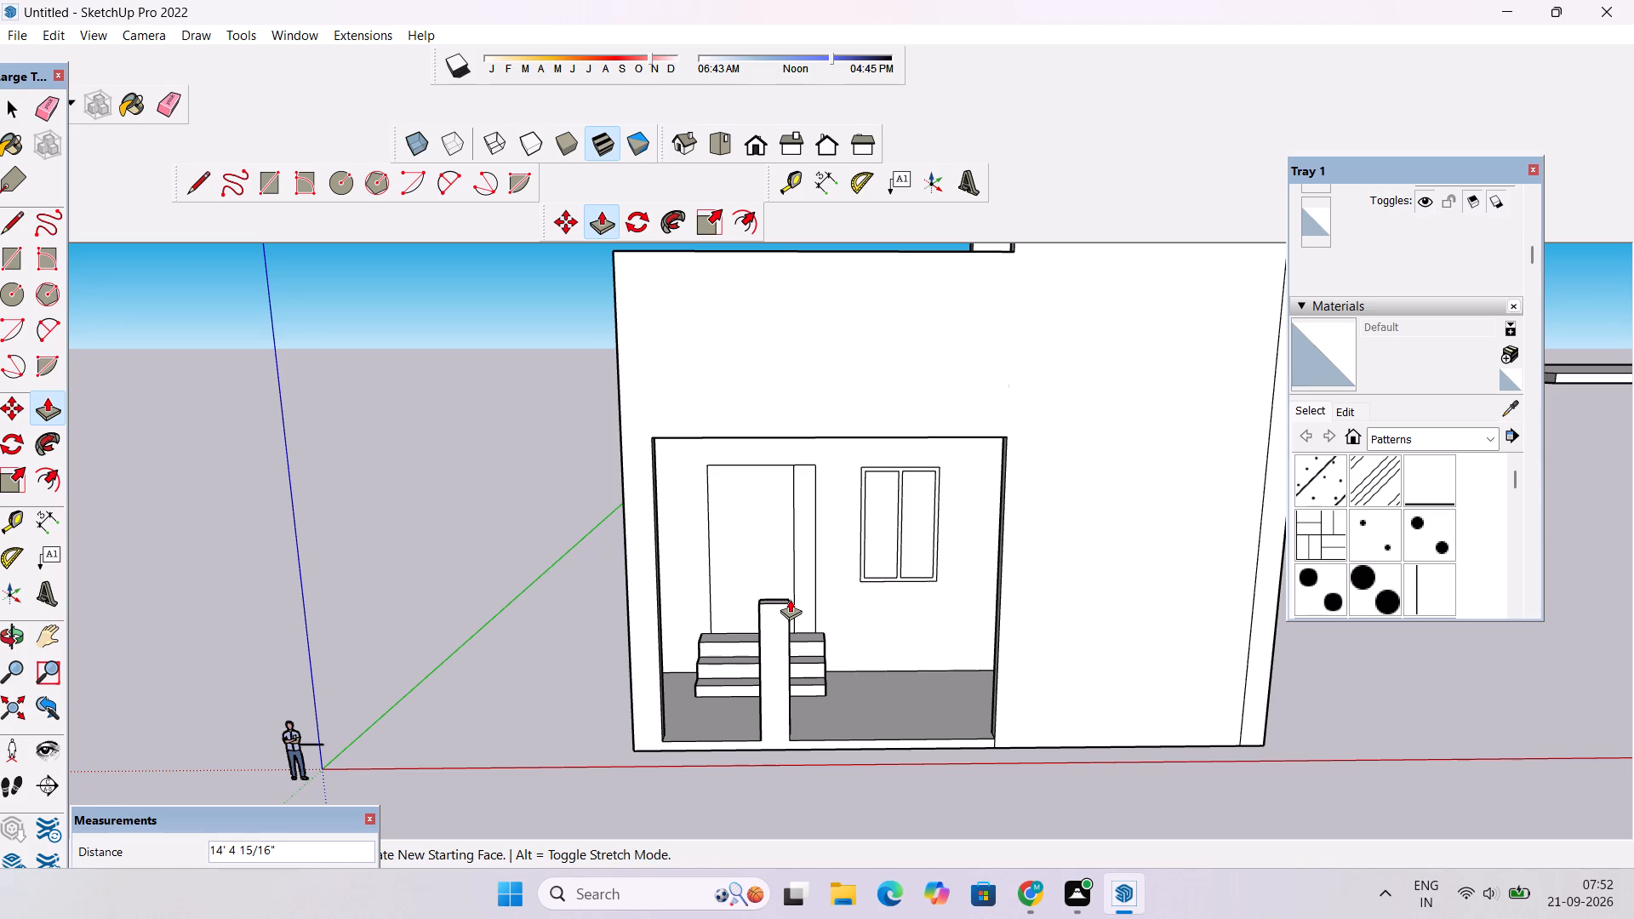
left_click(790, 599)
Examine the short column, its base and its alignment with the corner column from several angles.
key("o")
scroll(780, 582, "down", 6)
left_click_drag(787, 602, 813, 712)
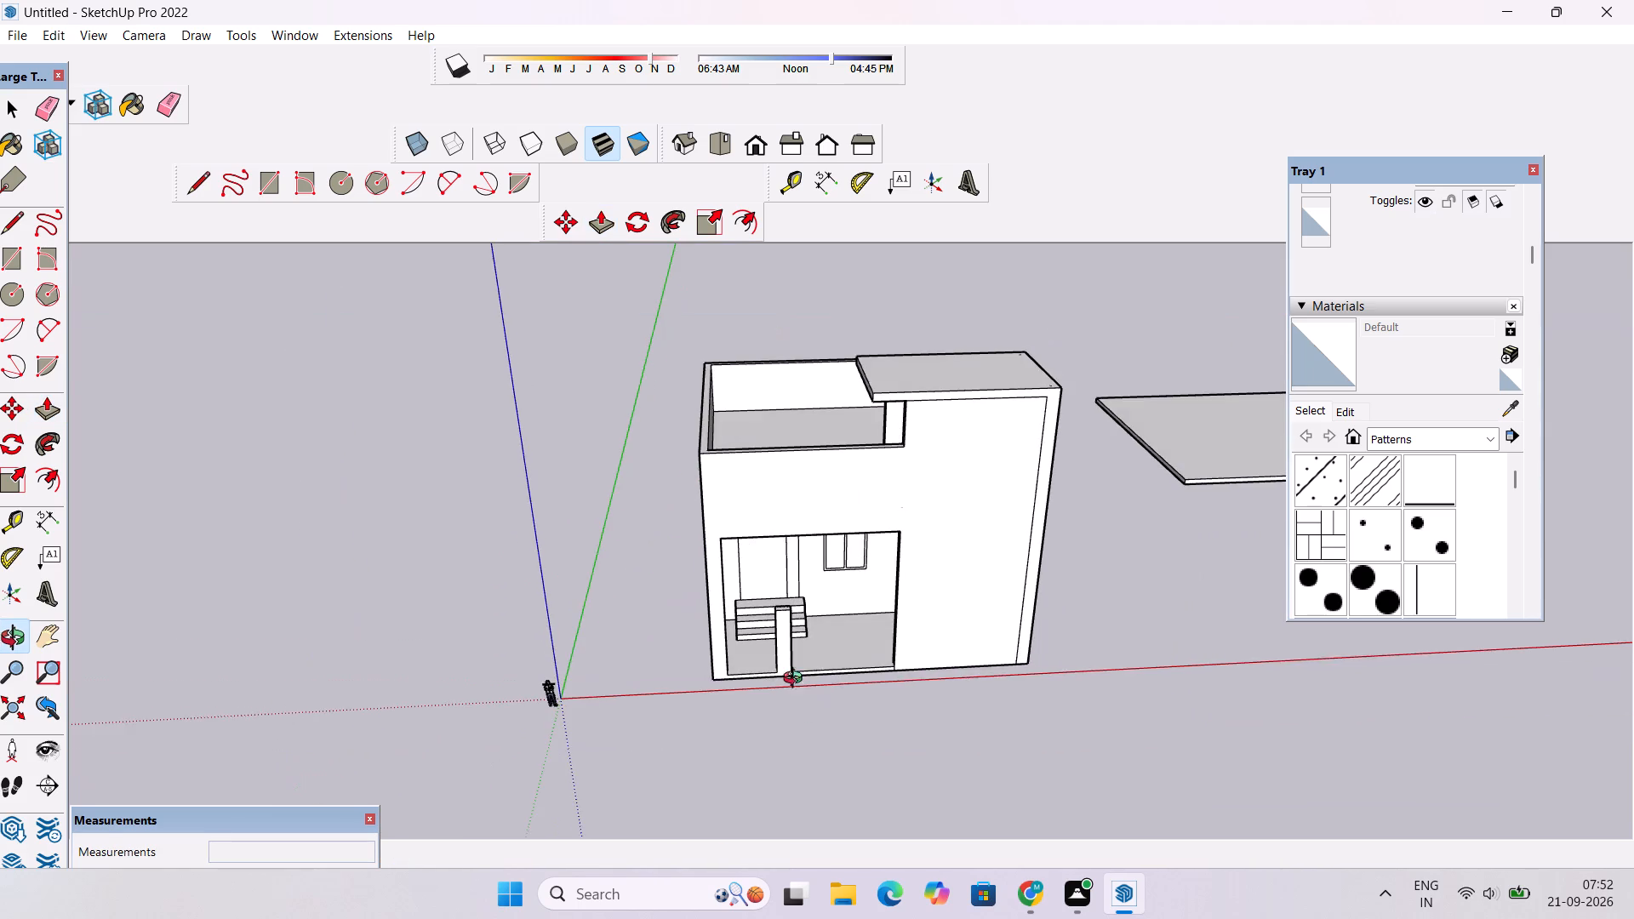
scroll(794, 654, "up", 5)
scroll(784, 671, "down", 3)
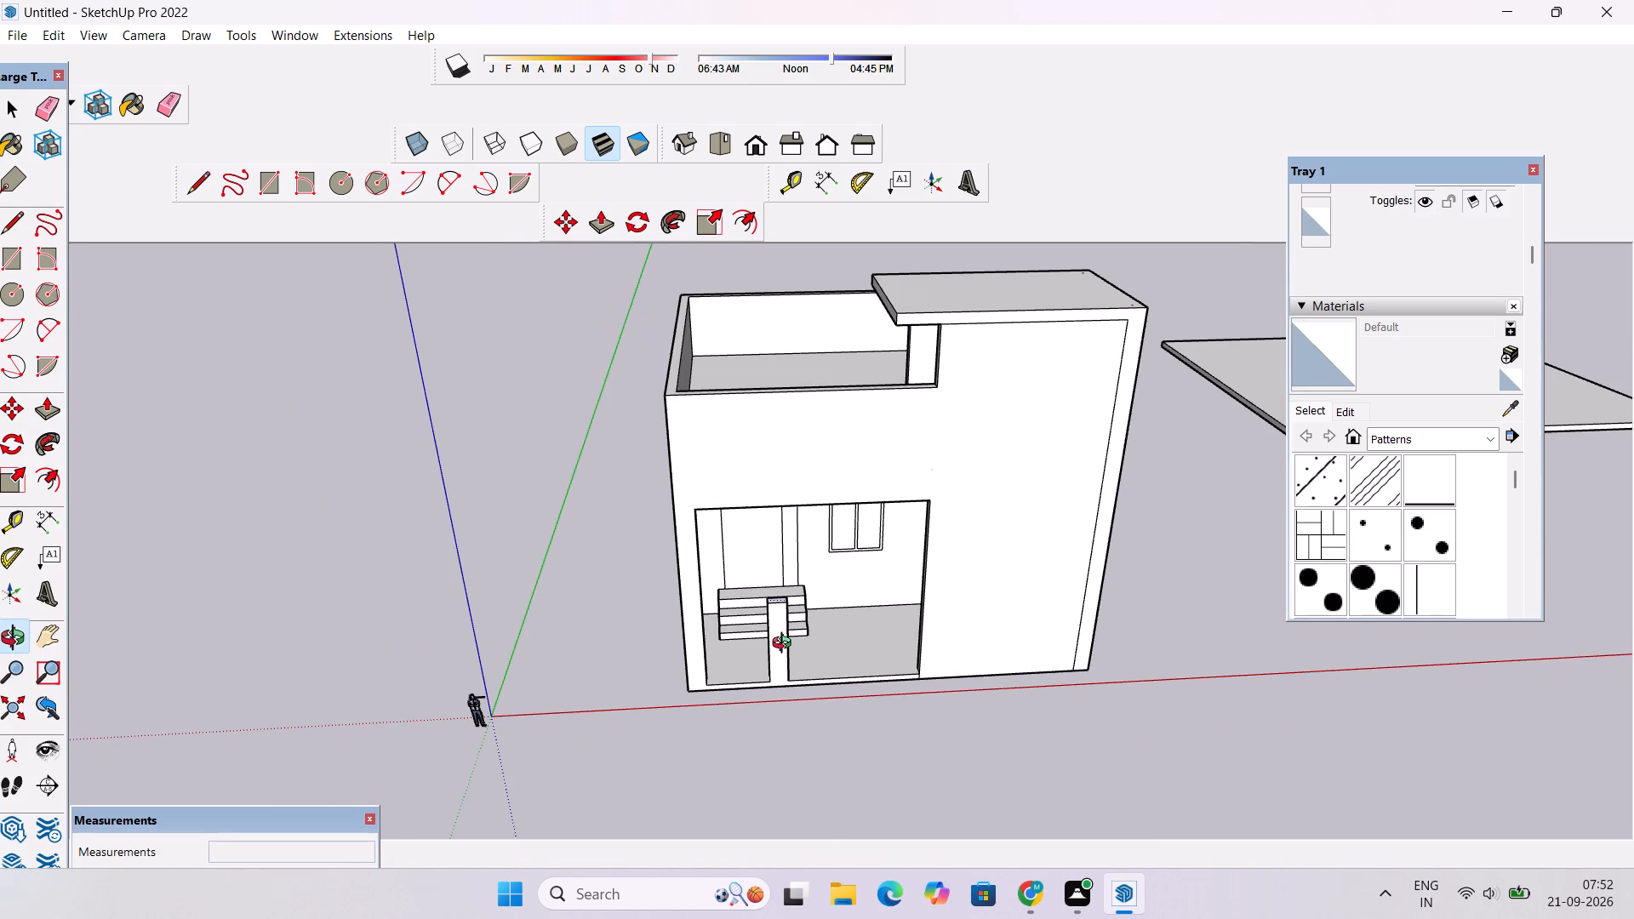
scroll(786, 645, "down", 2)
left_click_drag(1054, 665, 877, 572)
scroll(771, 673, "up", 4)
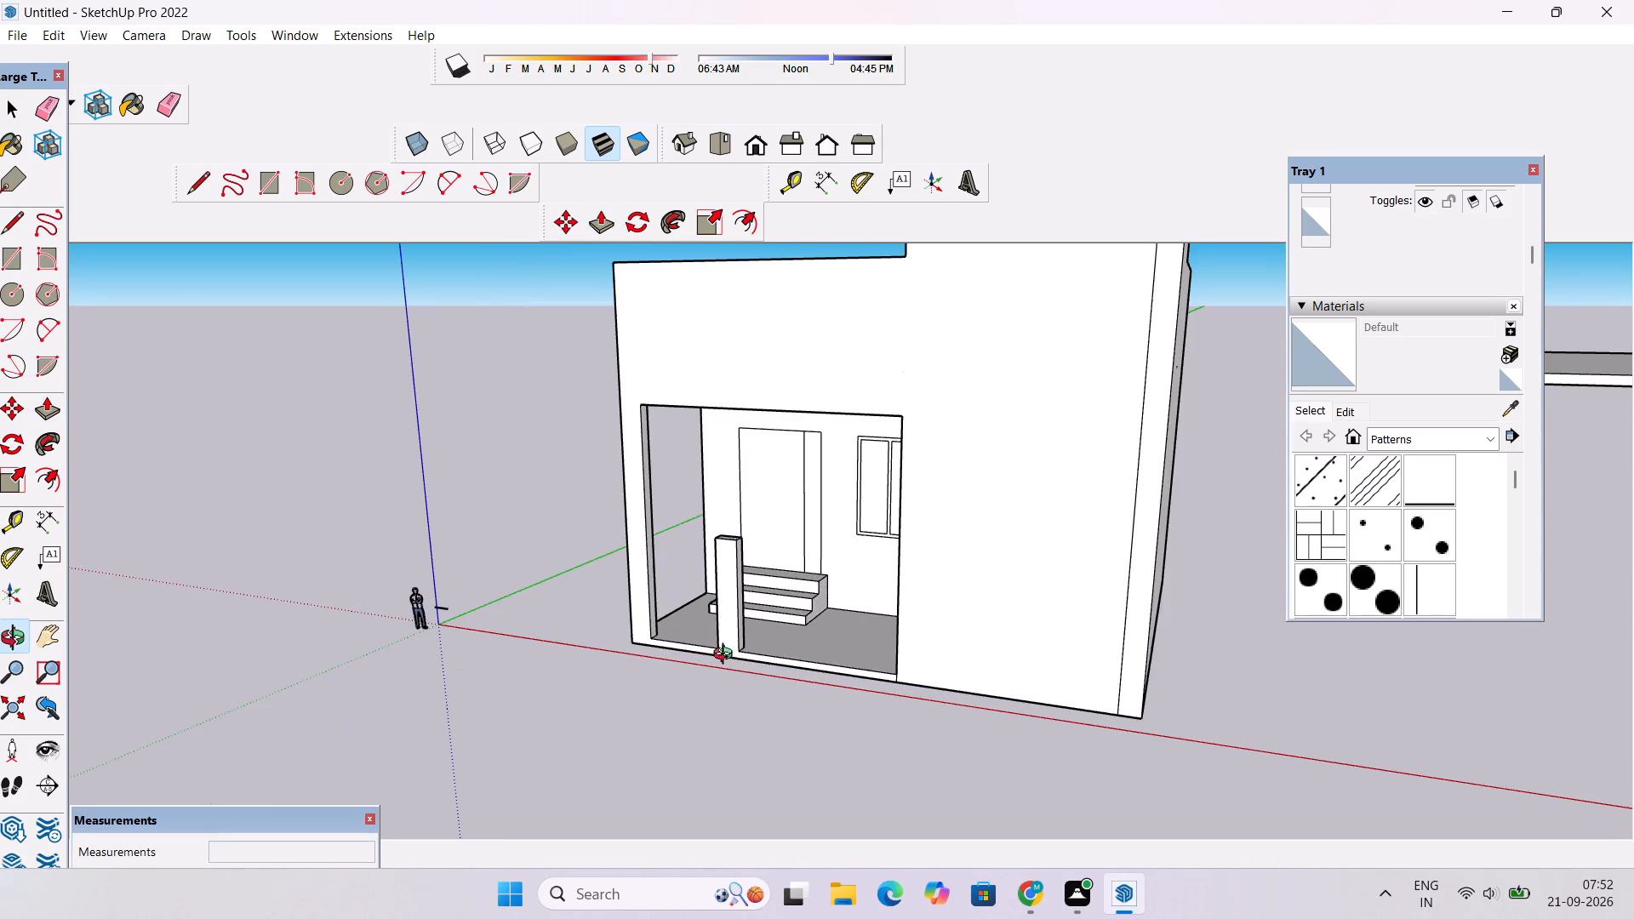
left_click_drag(688, 650, 769, 794)
left_click_drag(767, 768, 854, 713)
left_click_drag(788, 706, 806, 631, "shift")
scroll(806, 631, "down", 1)
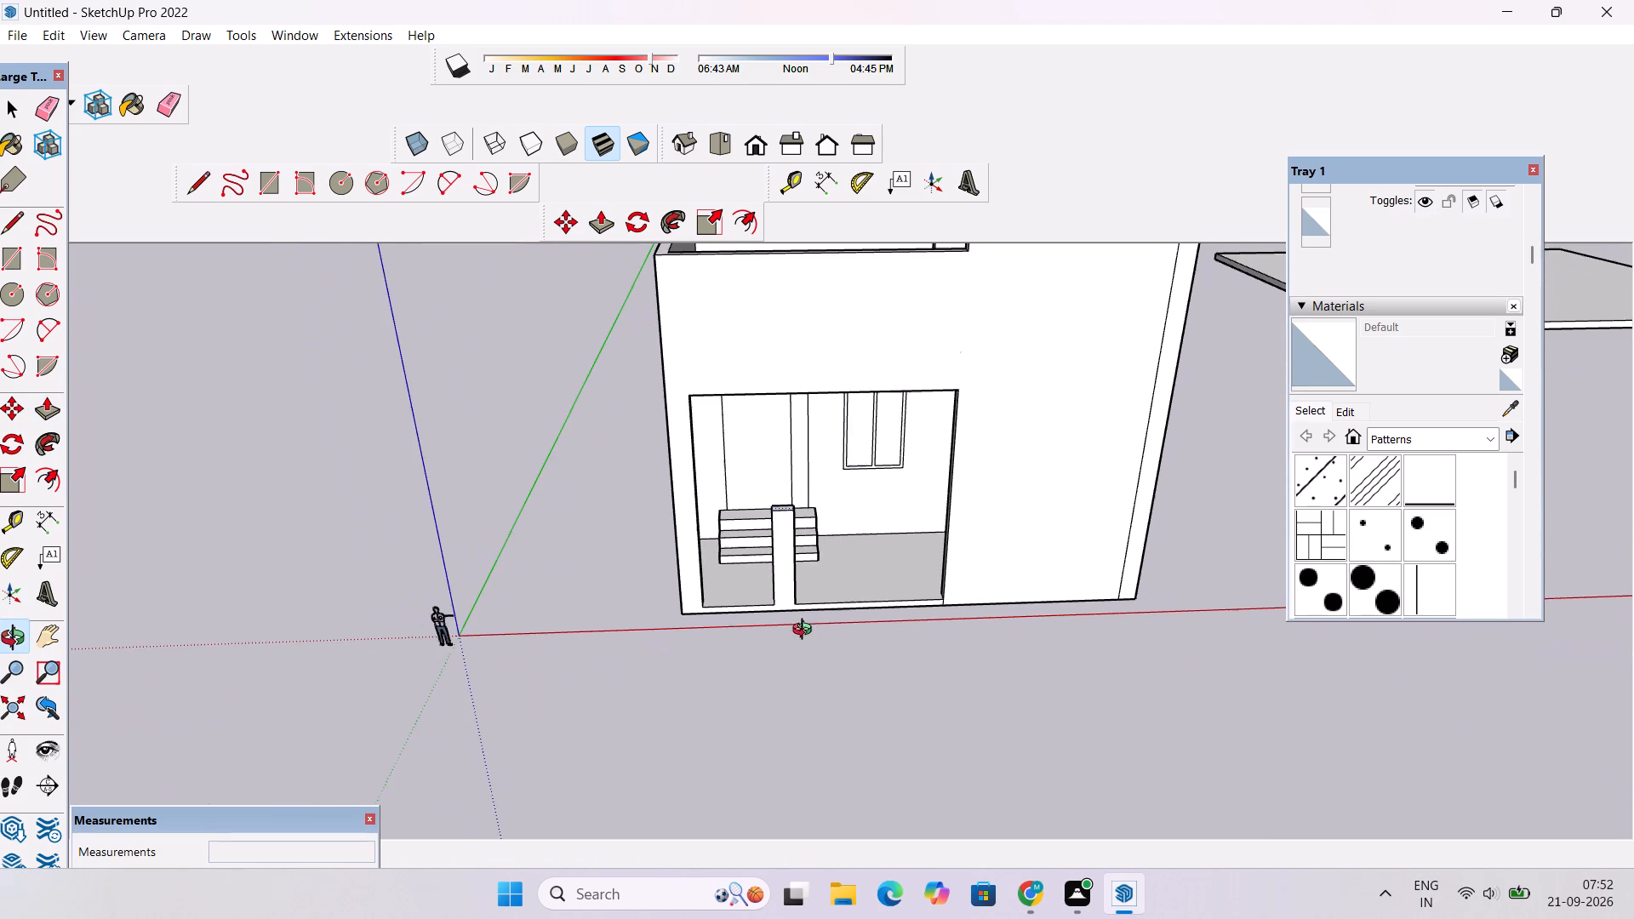
left_click_drag(792, 659, 774, 545)
scroll(774, 537, "up", 8)
left_click_drag(764, 546, 977, 692)
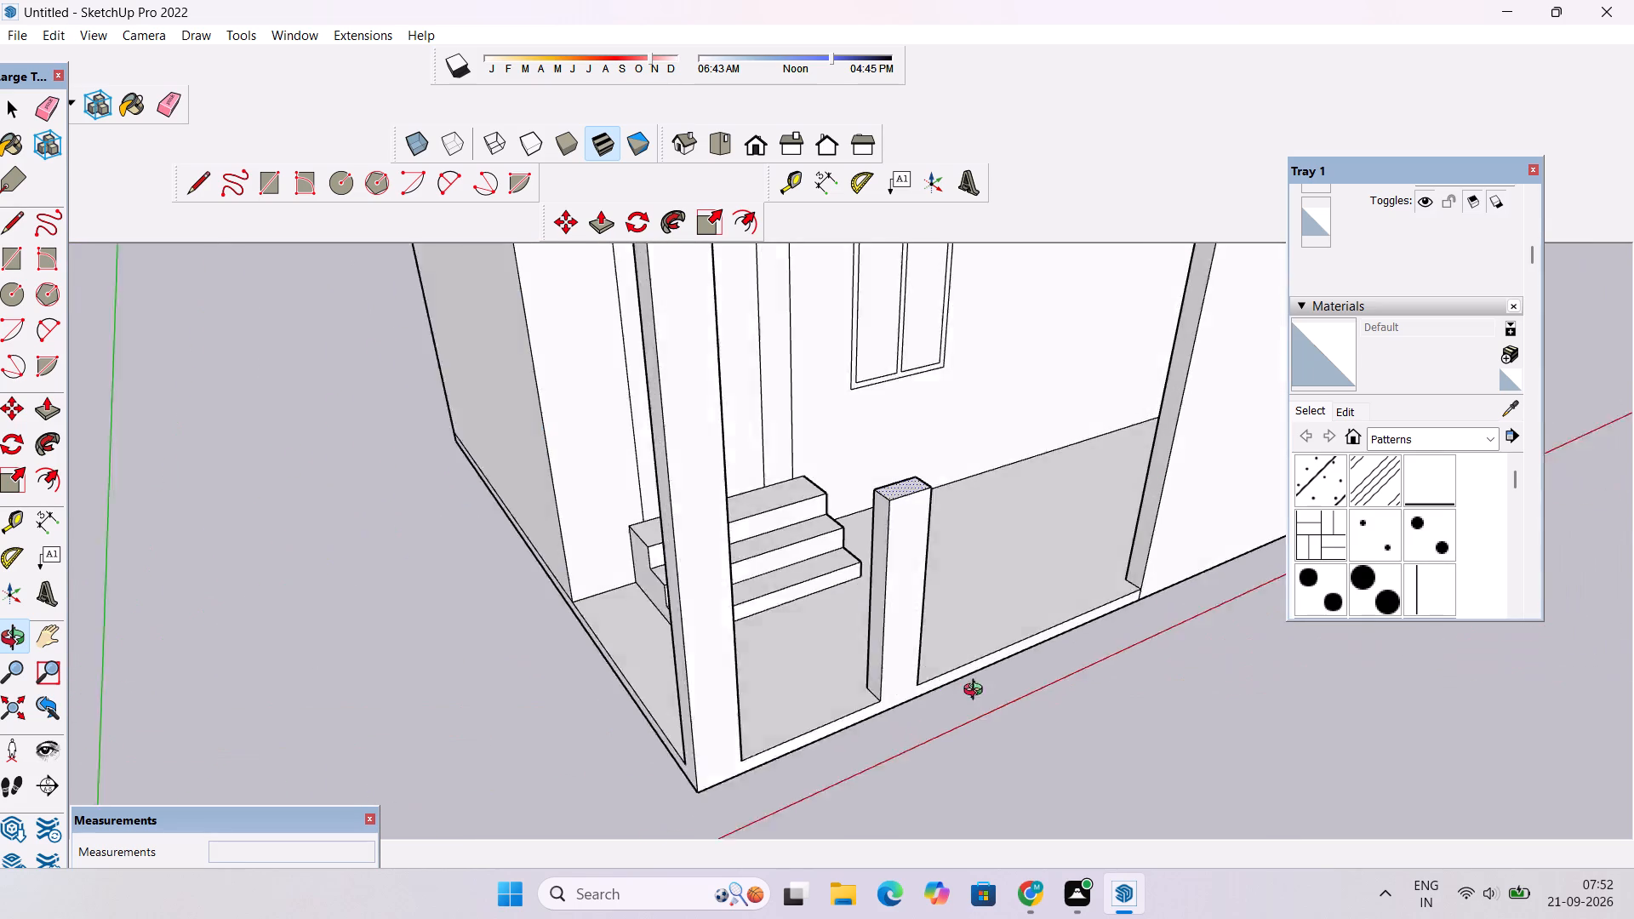
left_click_drag(977, 692, 1037, 708)
scroll(975, 707, "up", 3)
scroll(883, 701, "up", 4)
left_click_drag(833, 701, 972, 707)
left_click_drag(981, 697, 953, 704, "shift")
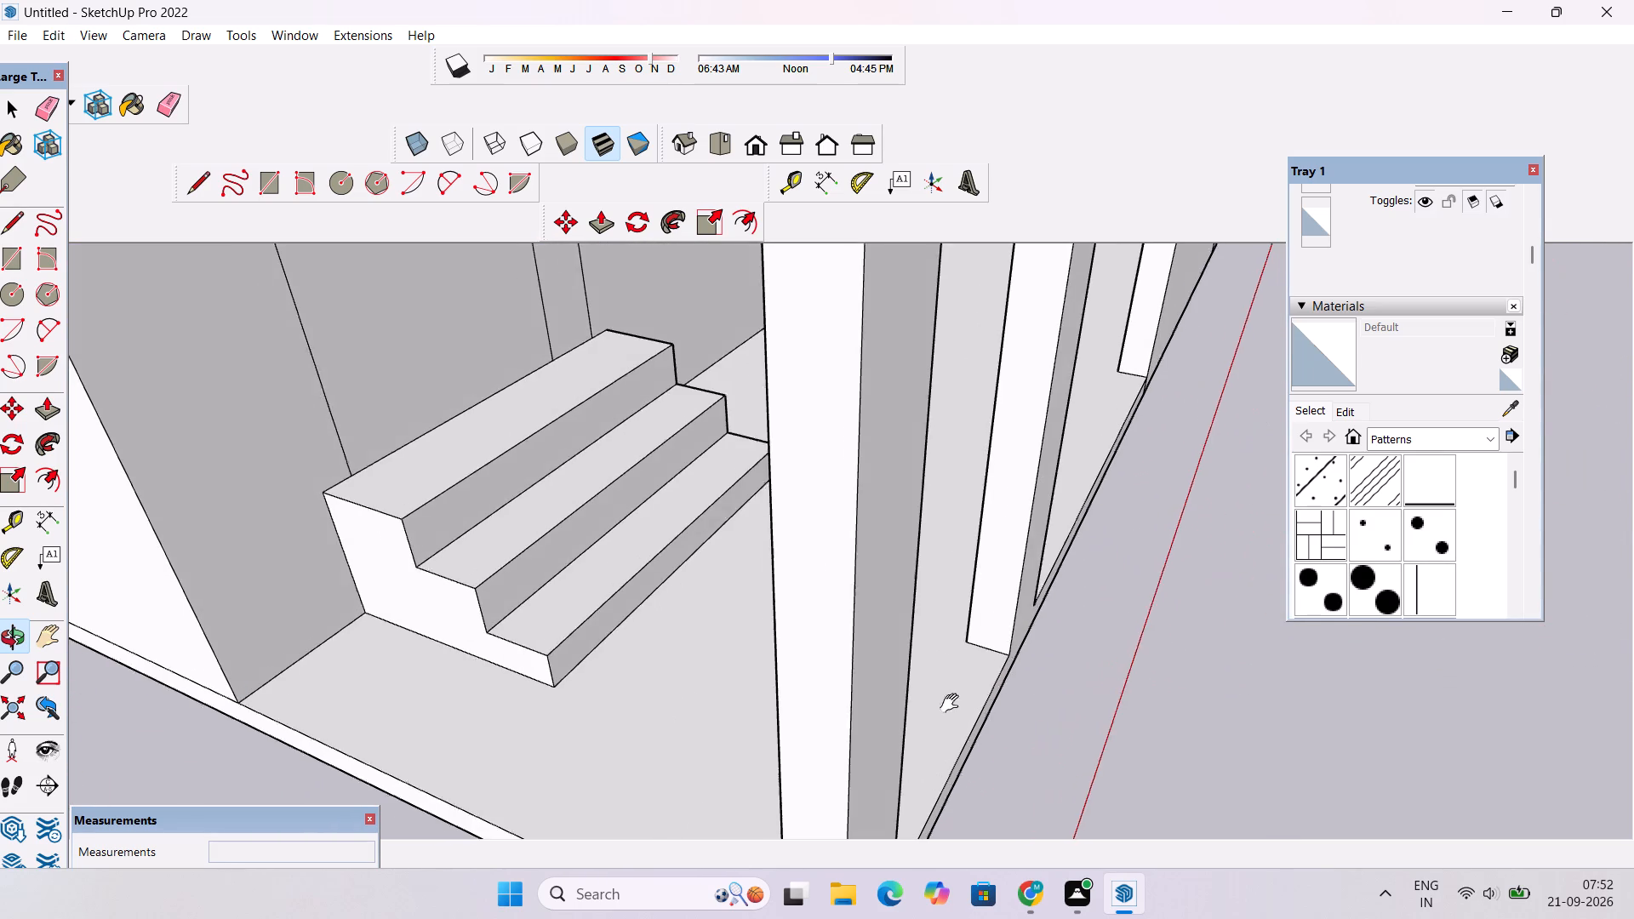
left_click_drag(953, 704, 854, 736, "shift")
scroll(843, 731, "down", 4)
left_click_drag(837, 742, 837, 670)
left_click_drag(837, 665, 745, 673, "shift")
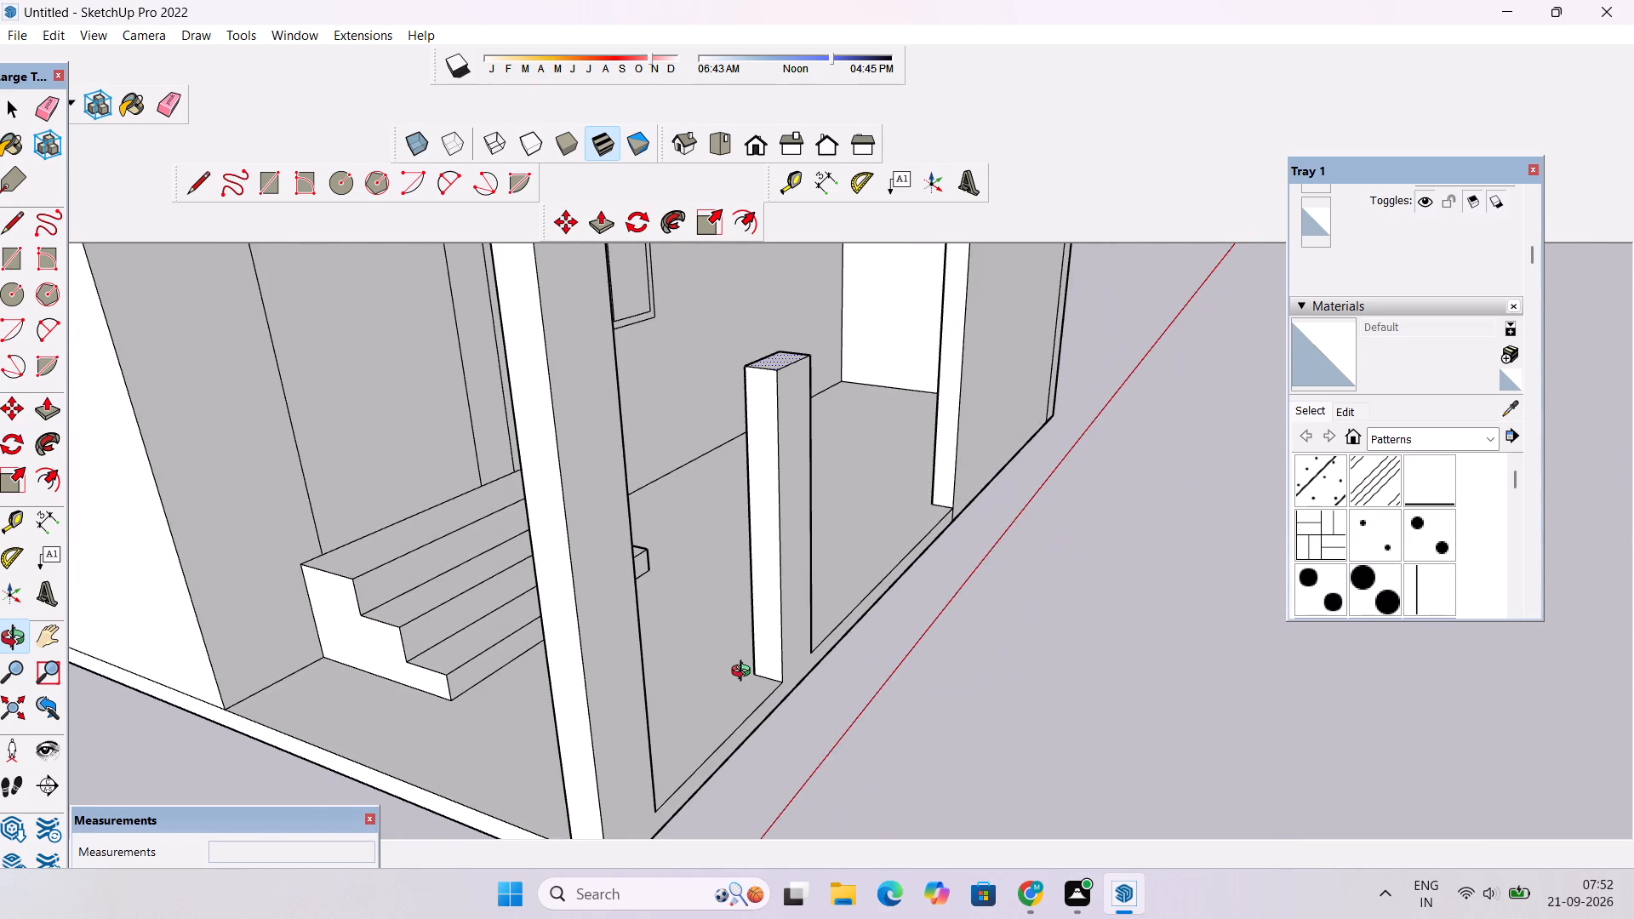
left_click_drag(755, 706, 820, 712)
left_click_drag(824, 661, 812, 679, "shift")
scroll(770, 699, "down", 2)
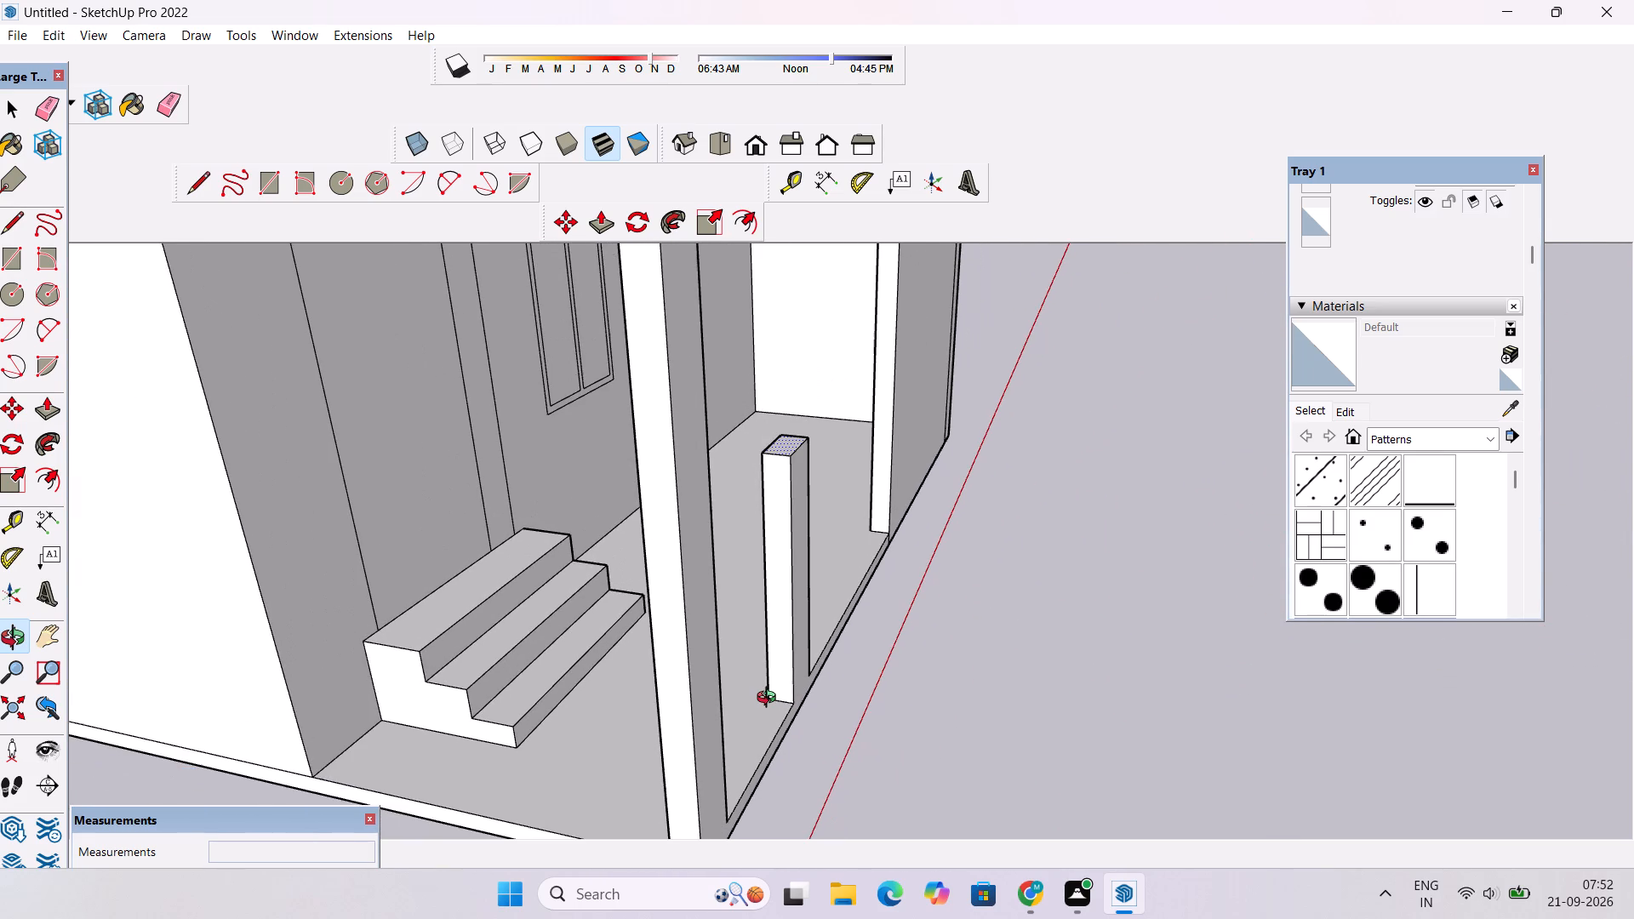
left_click_drag(770, 699, 782, 697)
left_click_drag(782, 697, 804, 691)
Draw a narrow upright rectangle about 5 1/4" by 12' 10" from the base of the short column's side facing the corner column.
left_click(804, 691, "shift")
scroll(797, 694, "up", 10)
key("r")
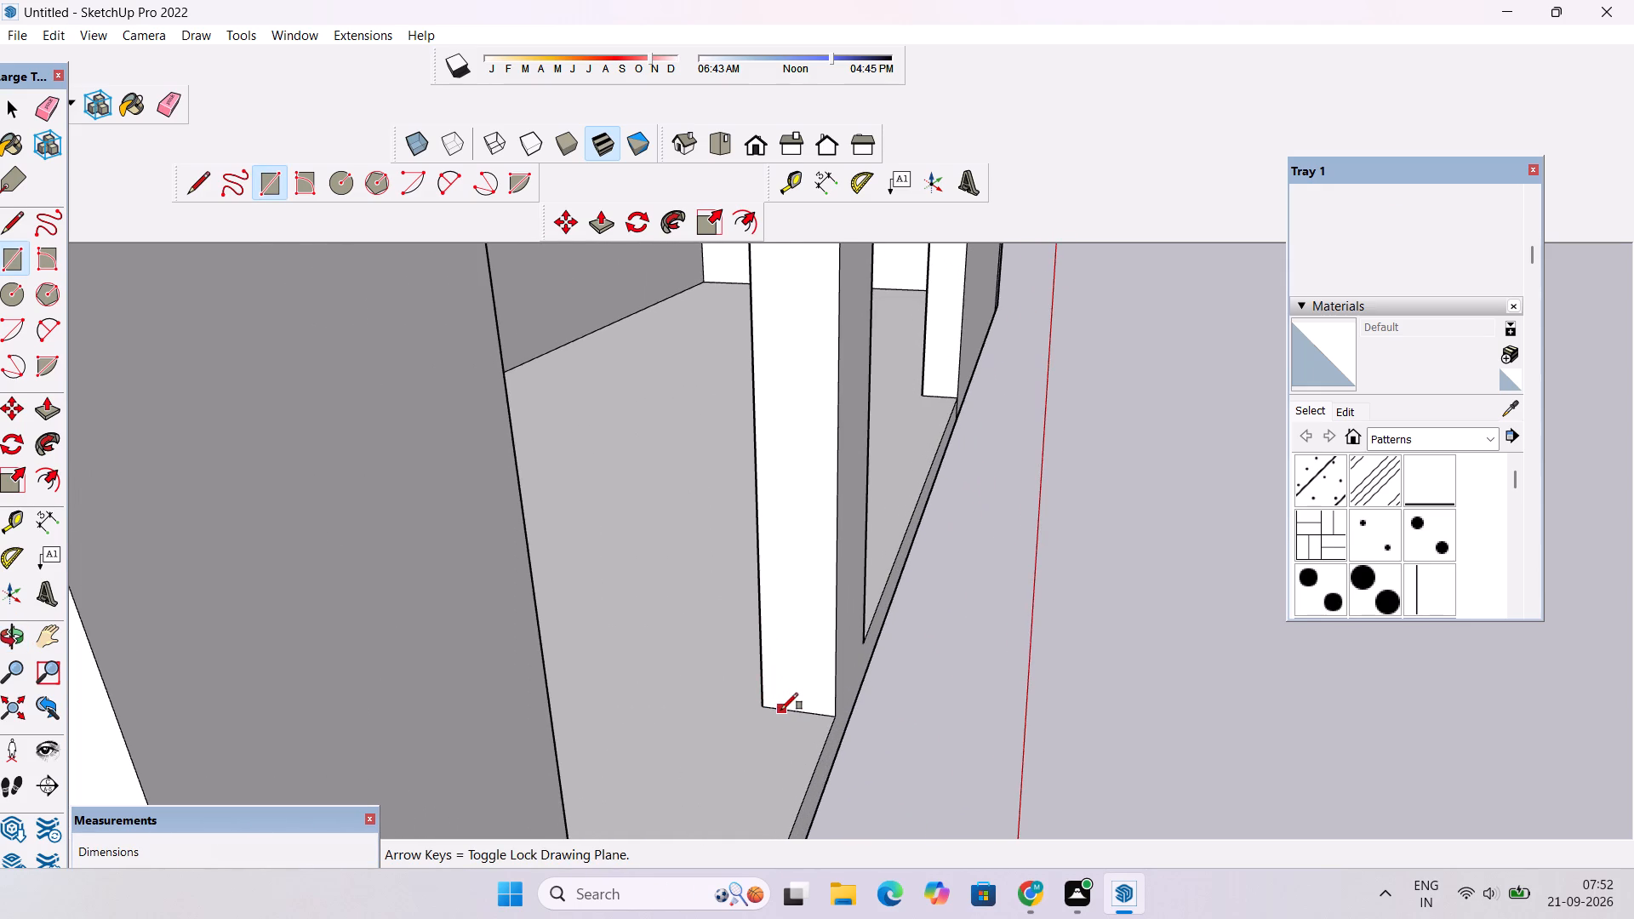
scroll(781, 710, "up", 9)
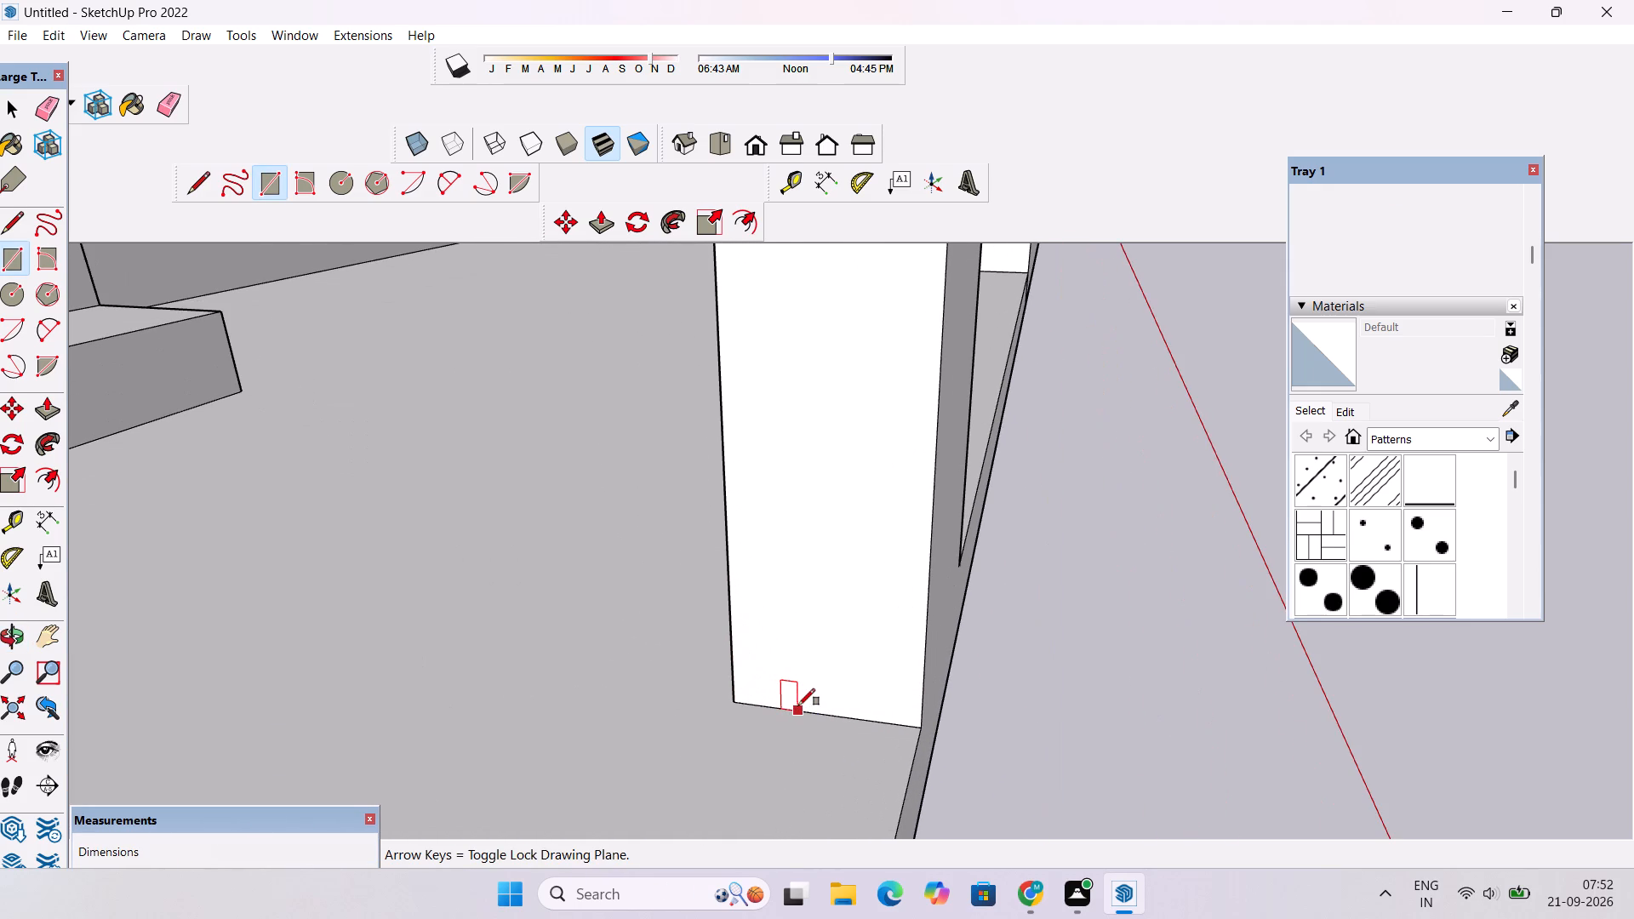
left_click(795, 712)
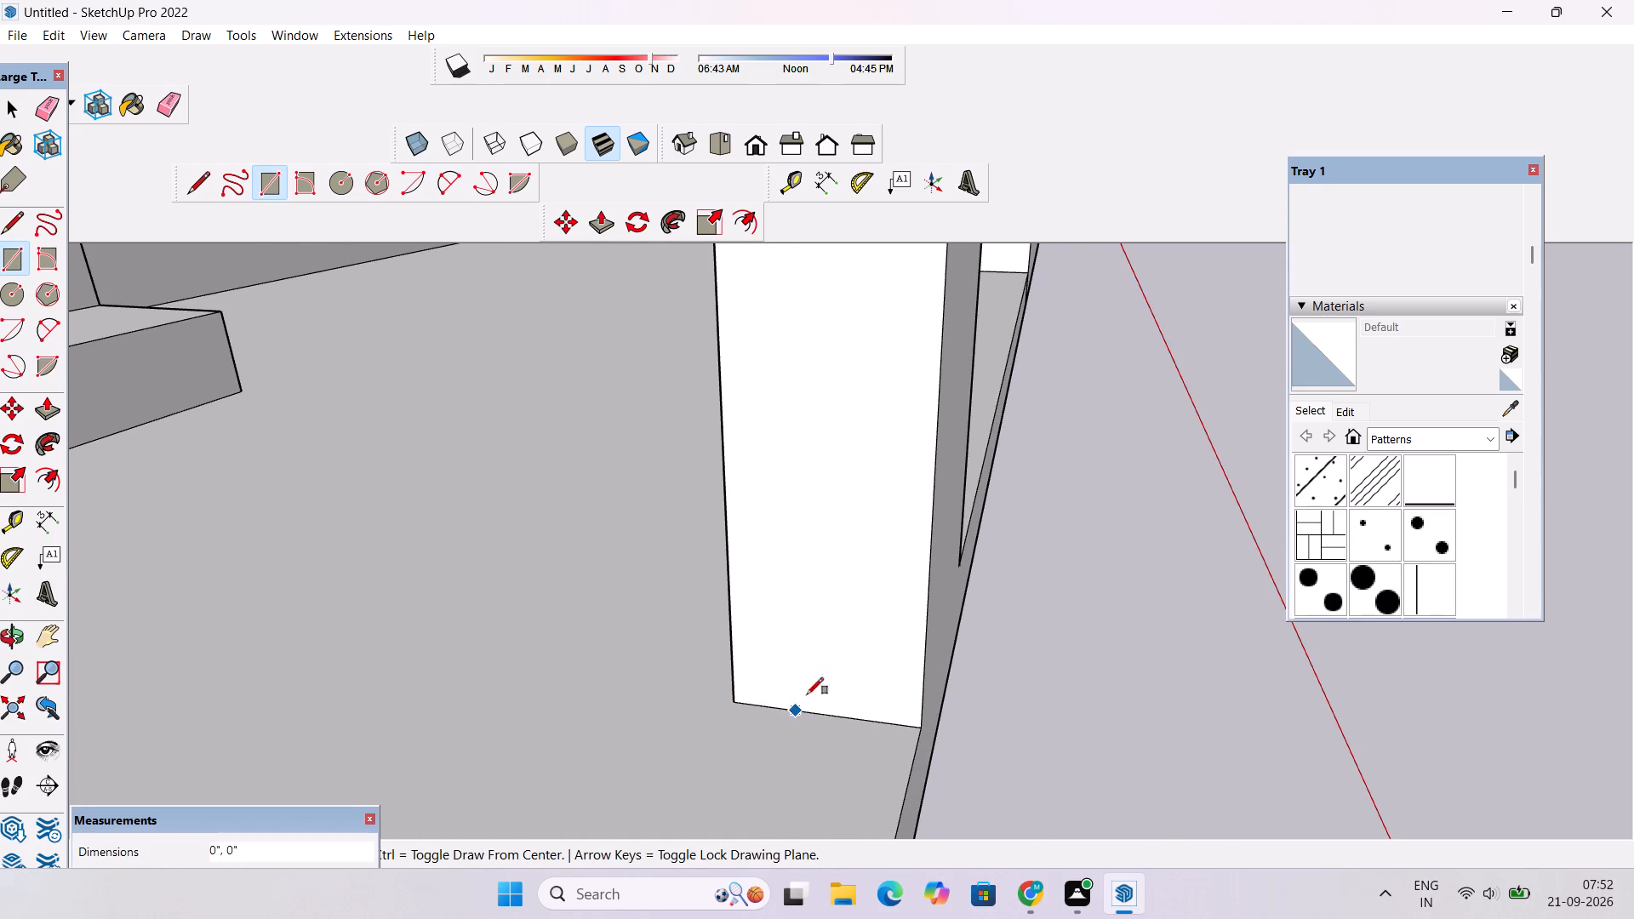
scroll(834, 638, "down", 9)
scroll(853, 533, "down", 9)
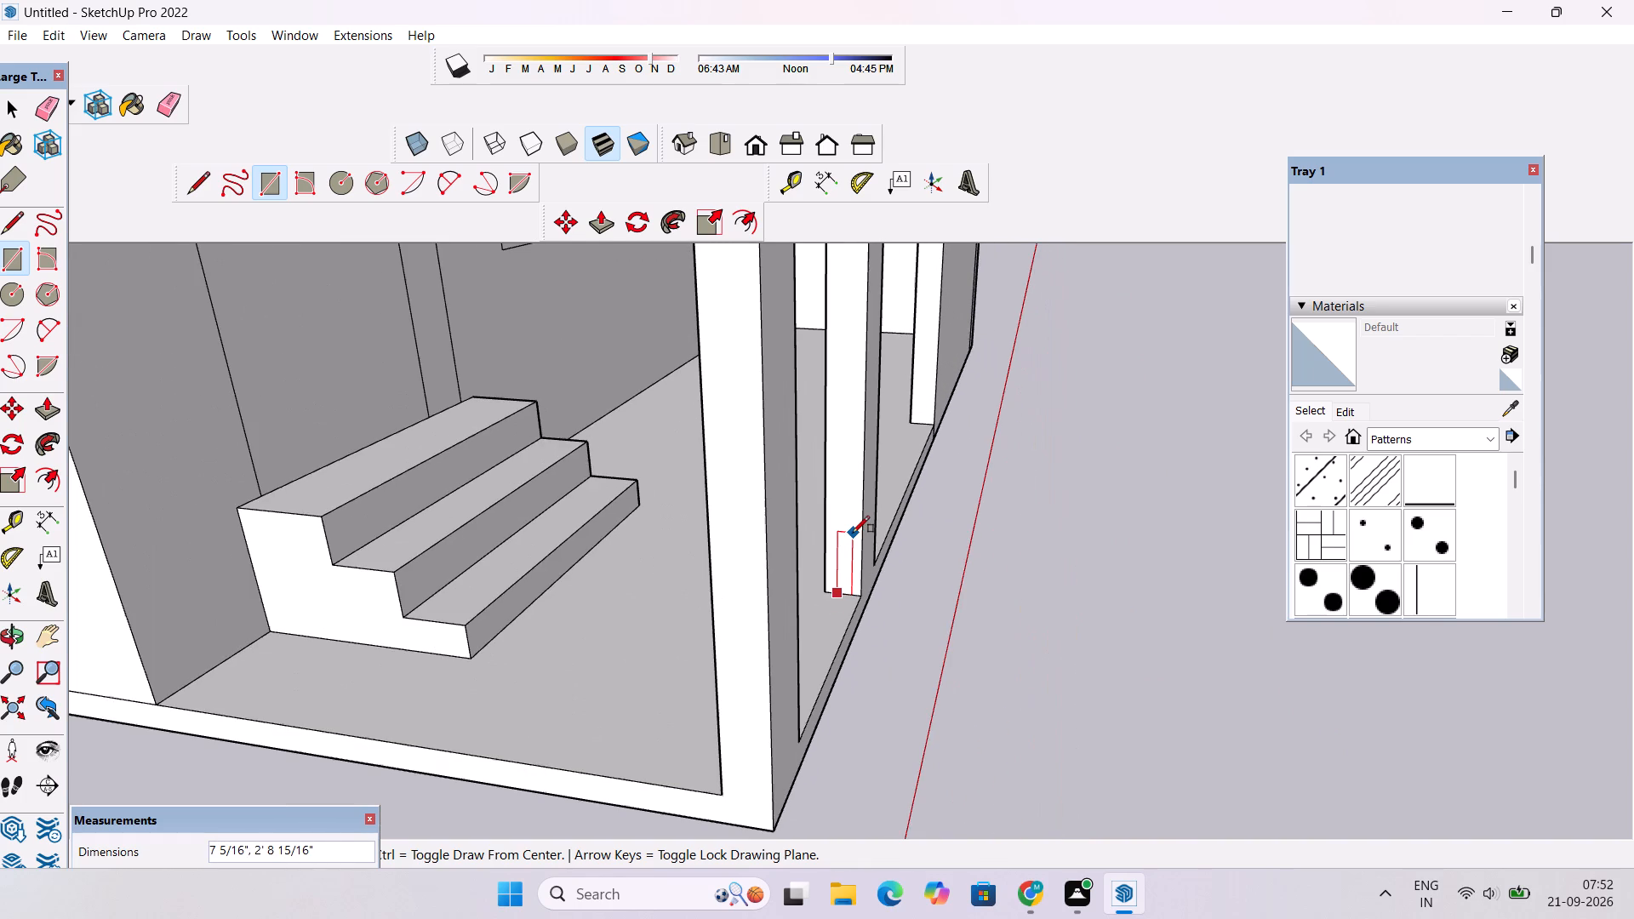
scroll(854, 533, "down", 5)
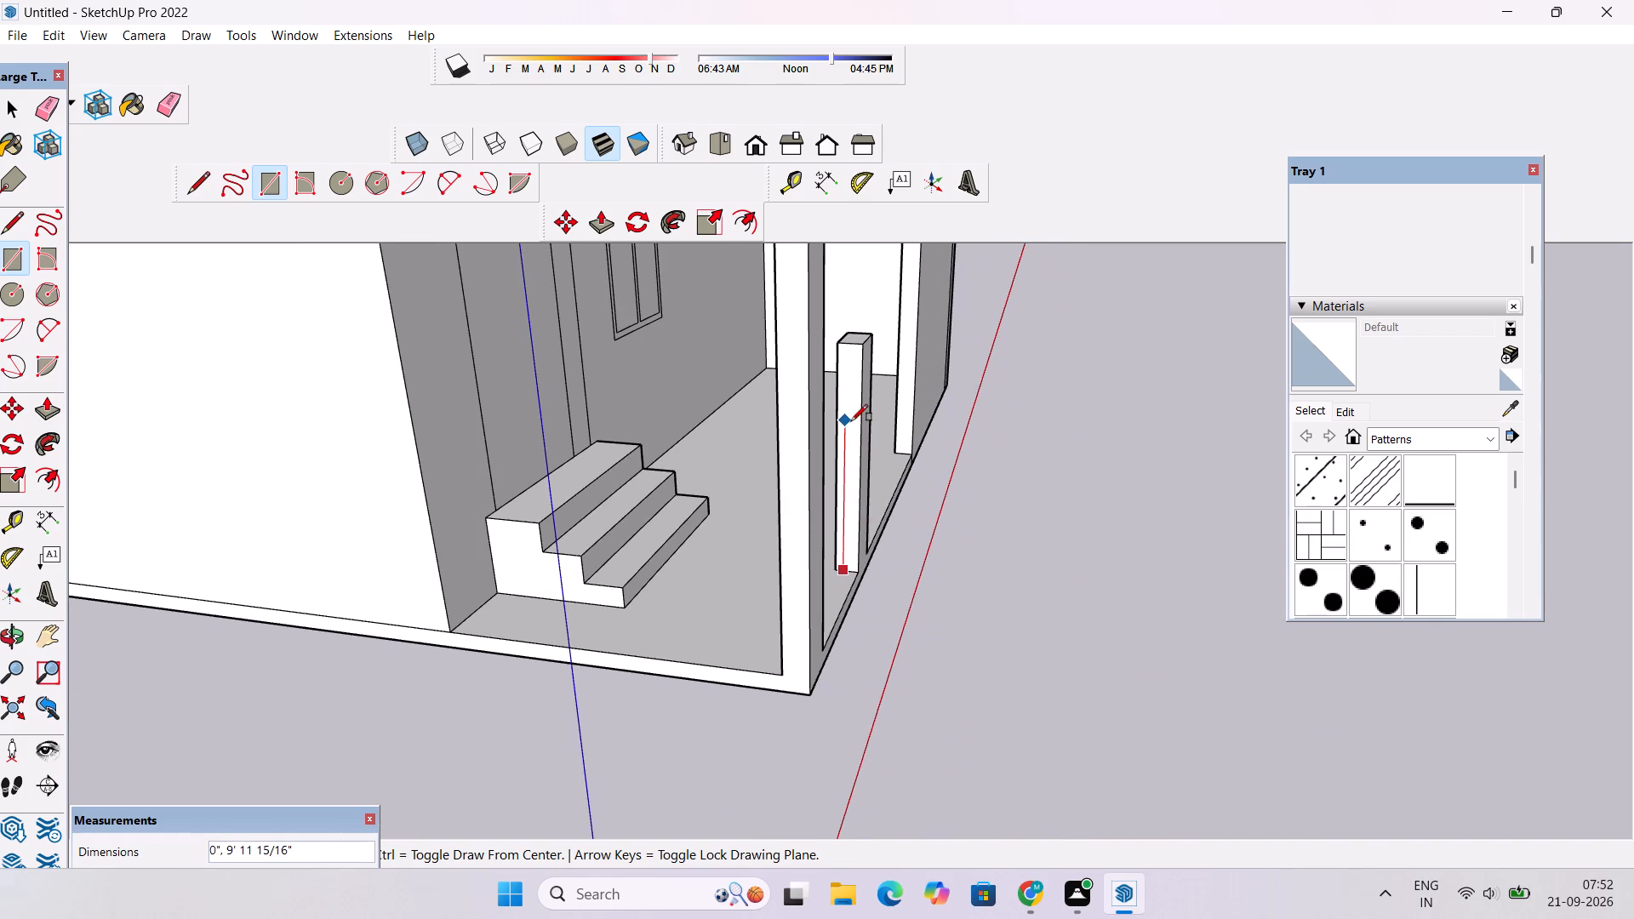
scroll(851, 420, "up", 3)
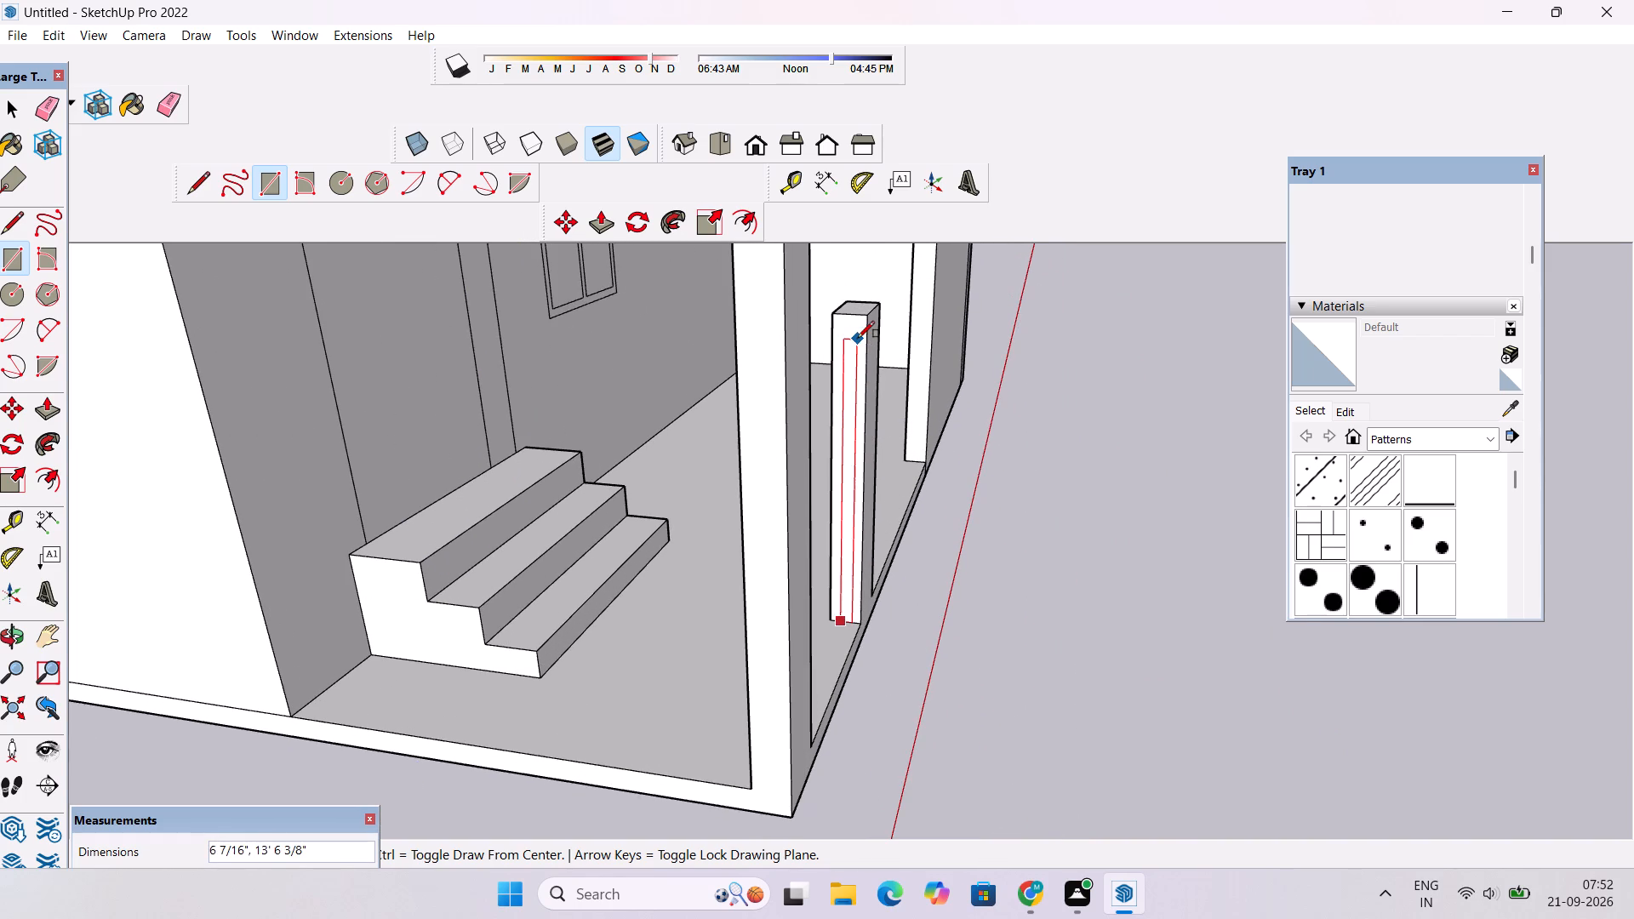
scroll(854, 347, "up", 3)
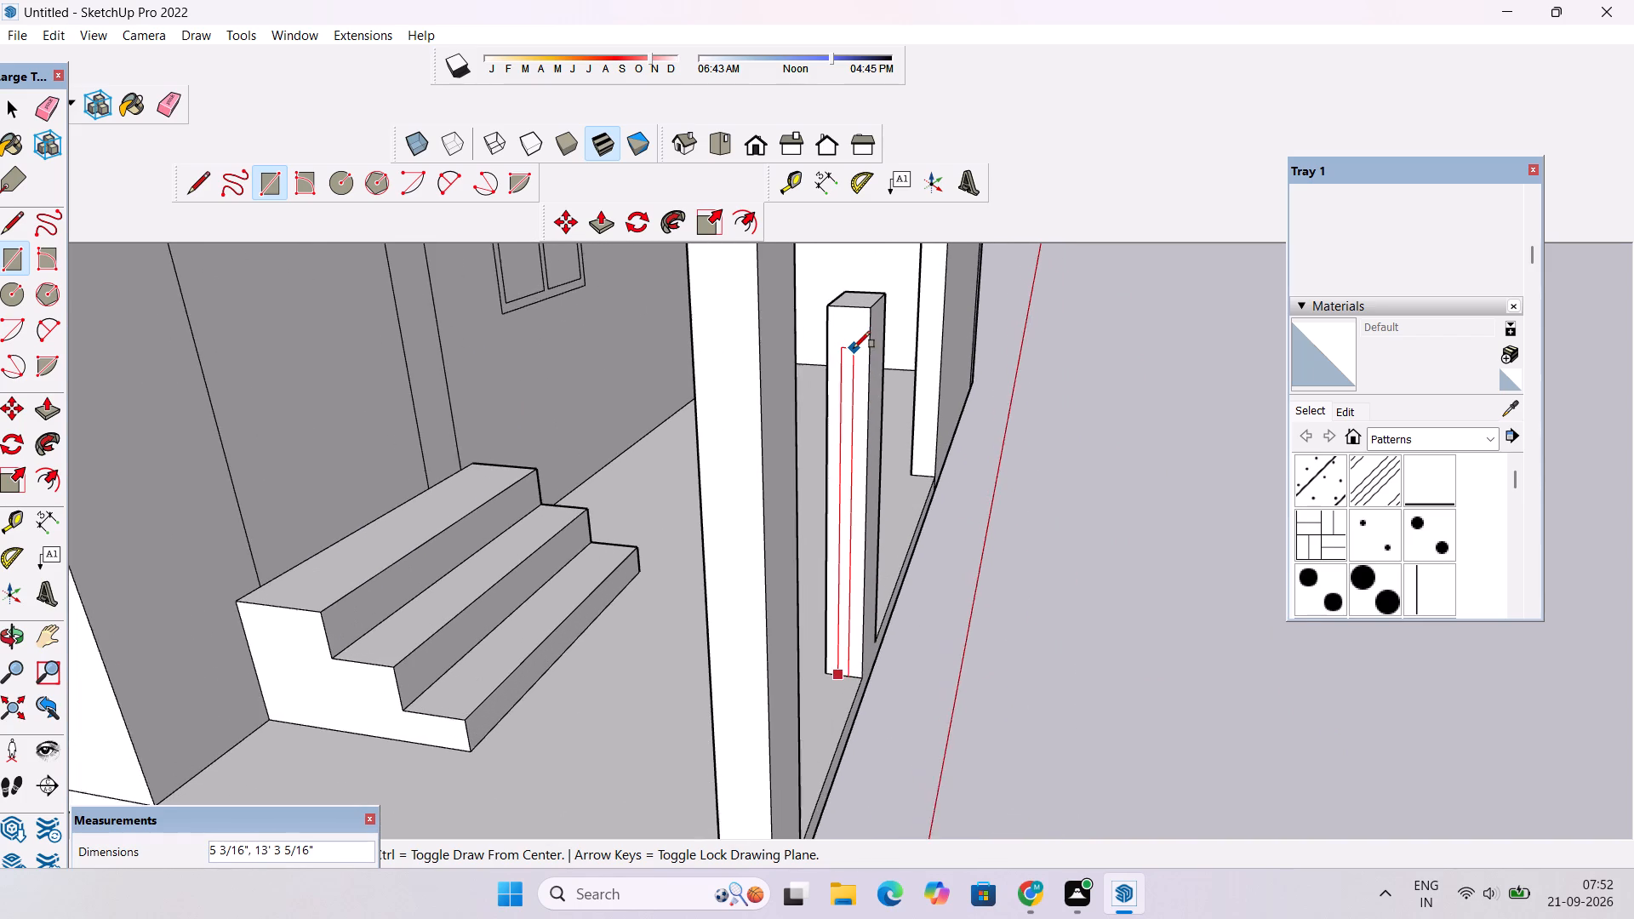
left_click(854, 363)
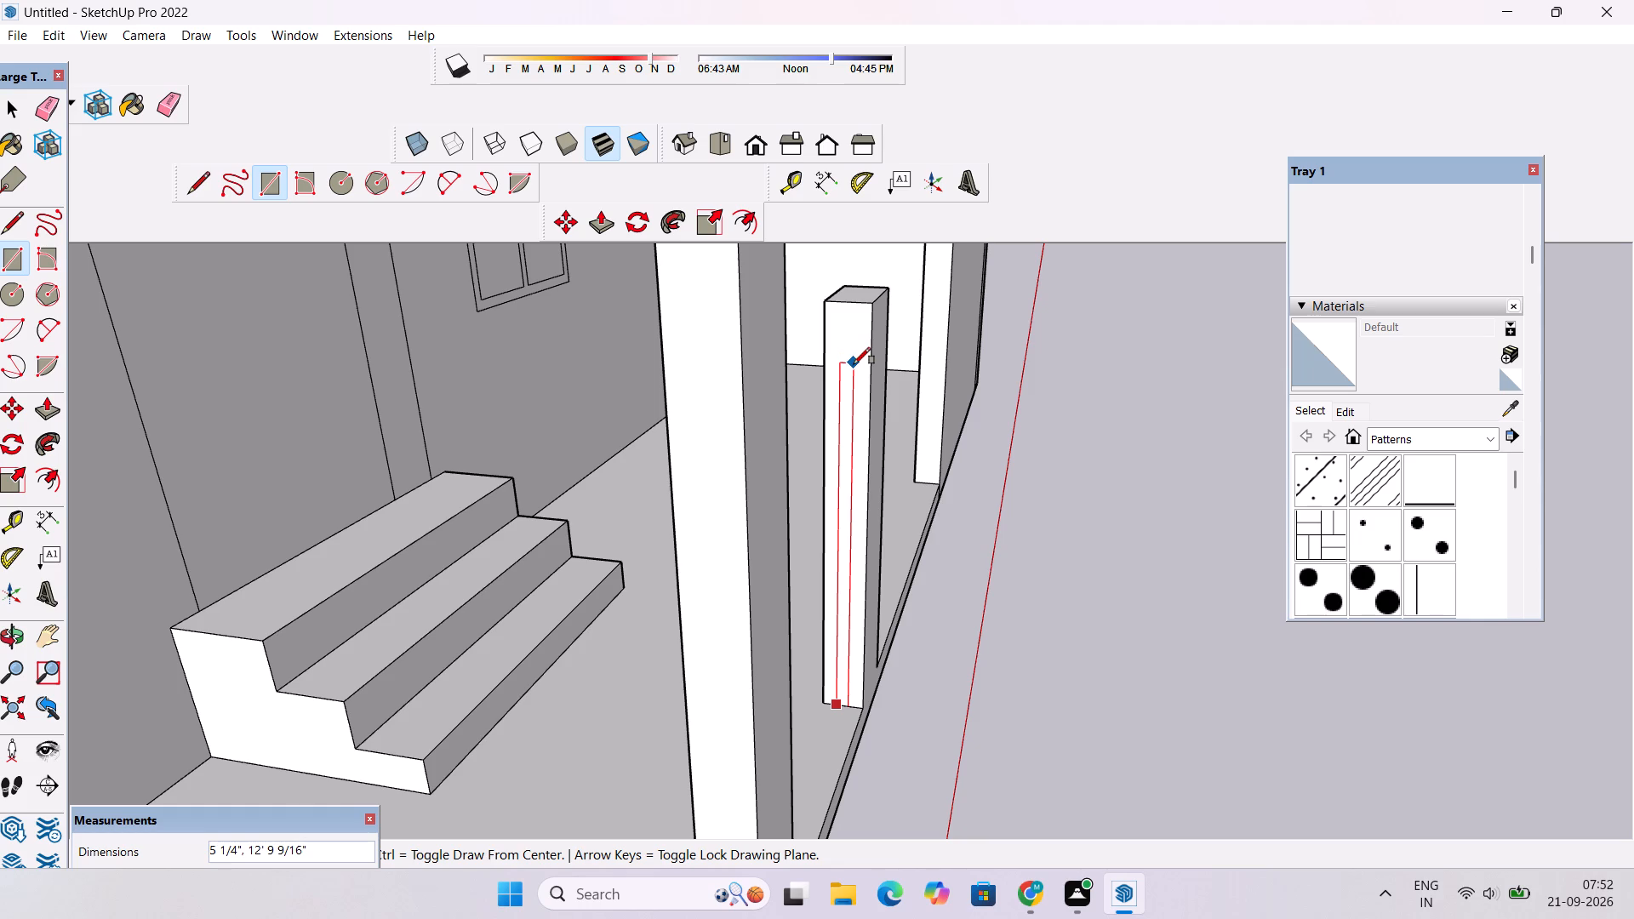
Push/Pull the narrow rectangle 10' 1/2" from the short column to the corner column as a thin panel wall.
key("o")
scroll(854, 364, "down", 5)
left_click_drag(987, 416, 610, 494)
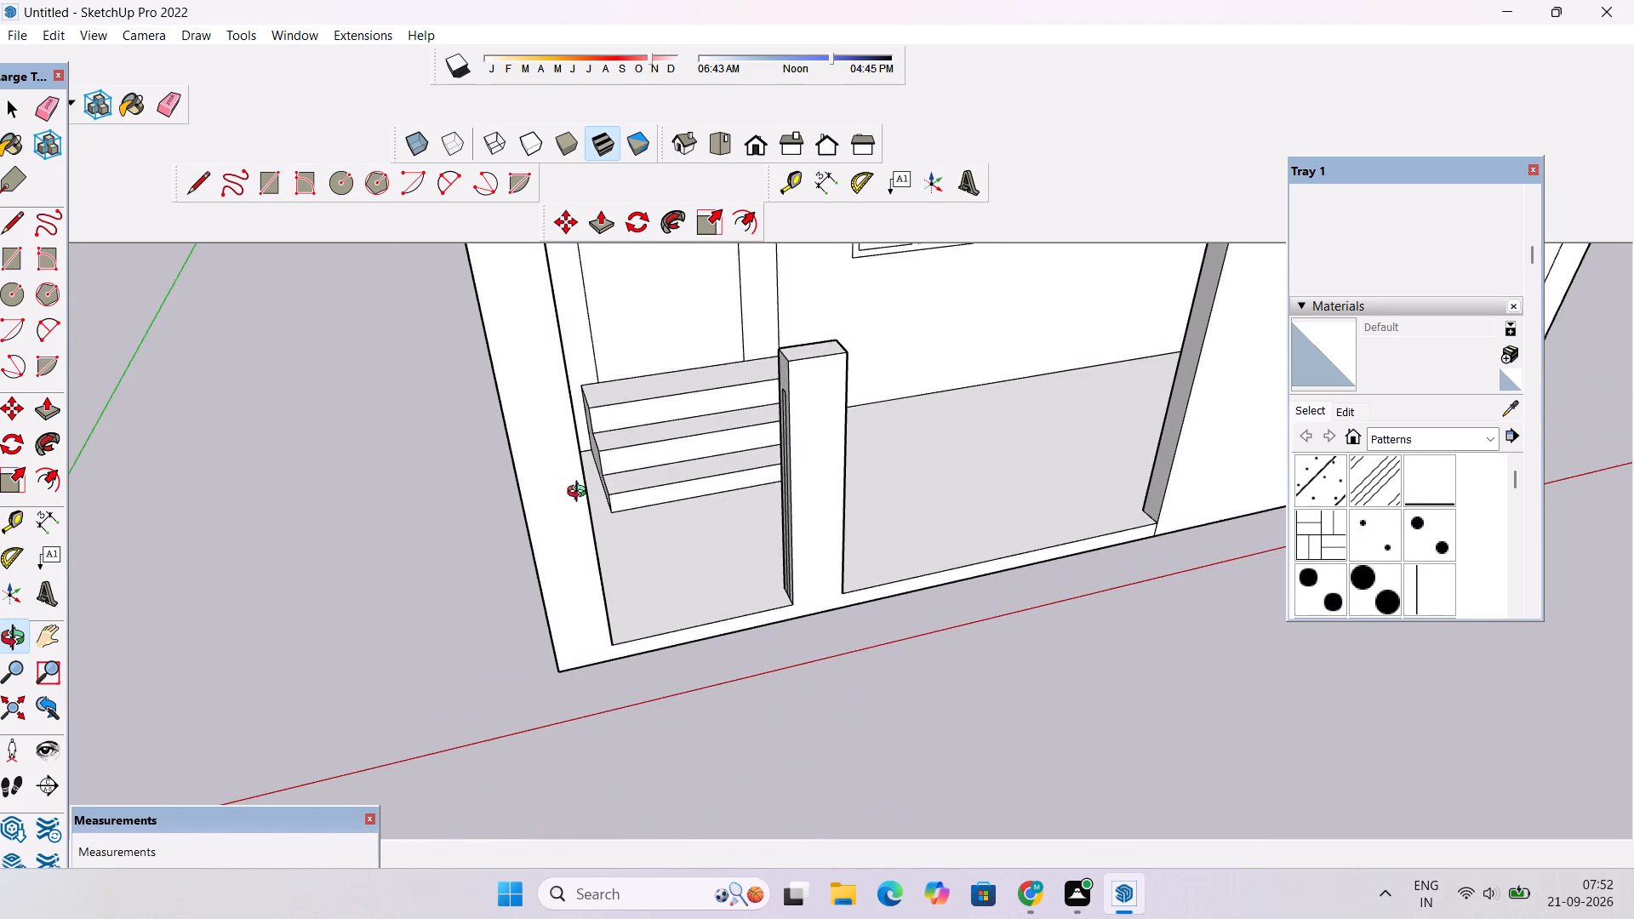
left_click_drag(874, 525, 537, 505)
left_click_drag(563, 471, 726, 651, "shift")
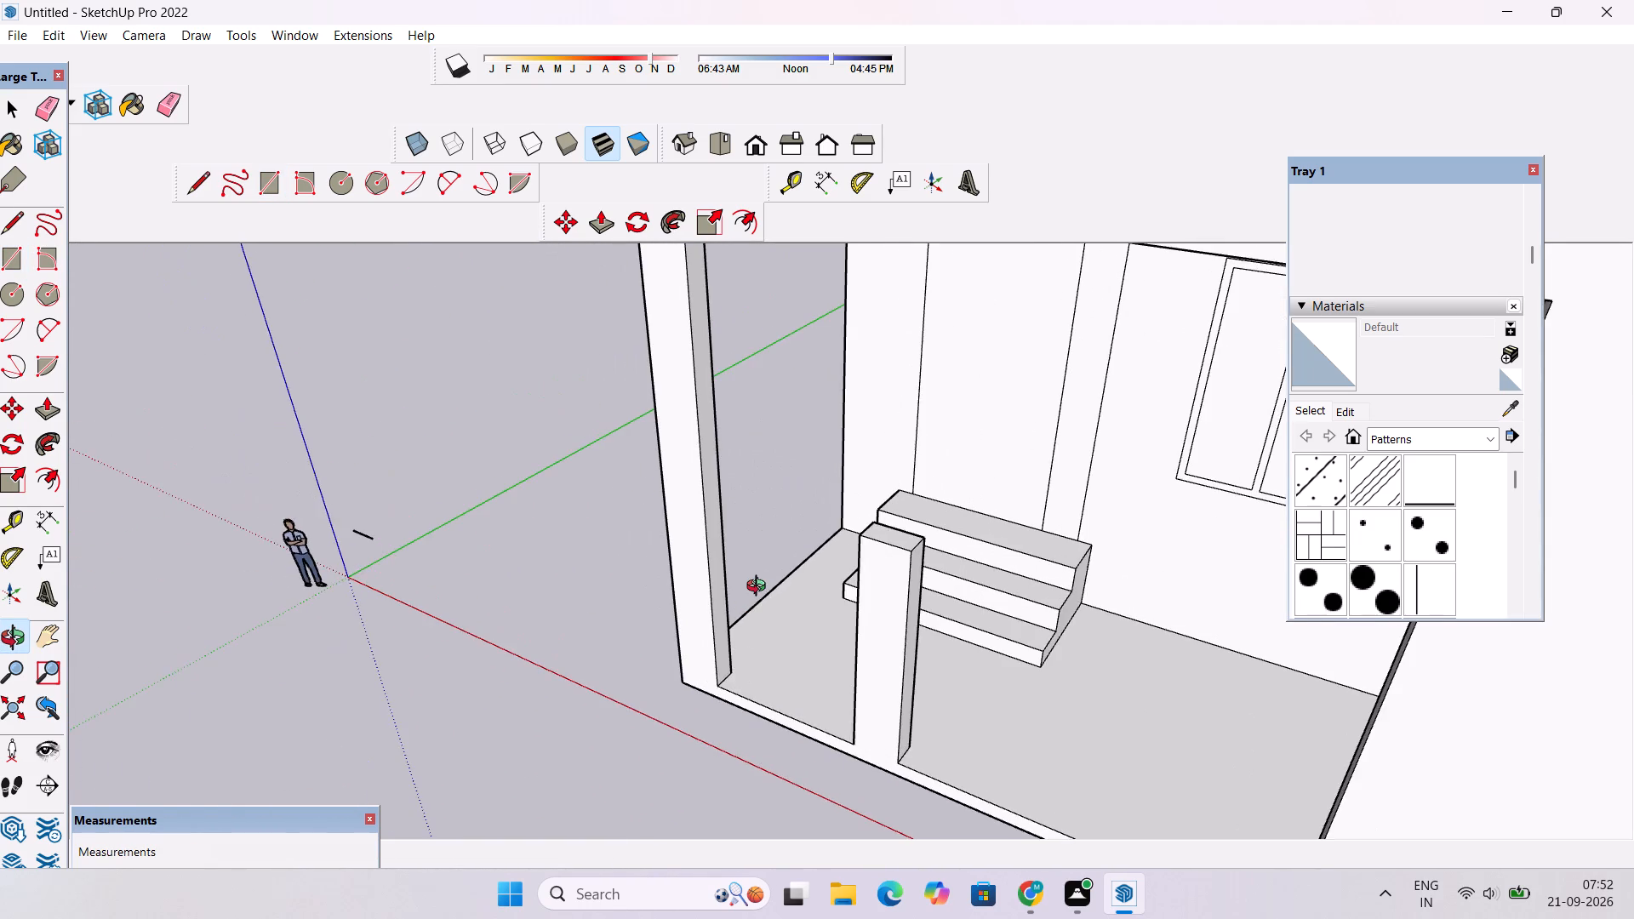
scroll(762, 583, "up", 4)
left_click_drag(714, 605, 854, 638)
scroll(853, 624, "down", 5)
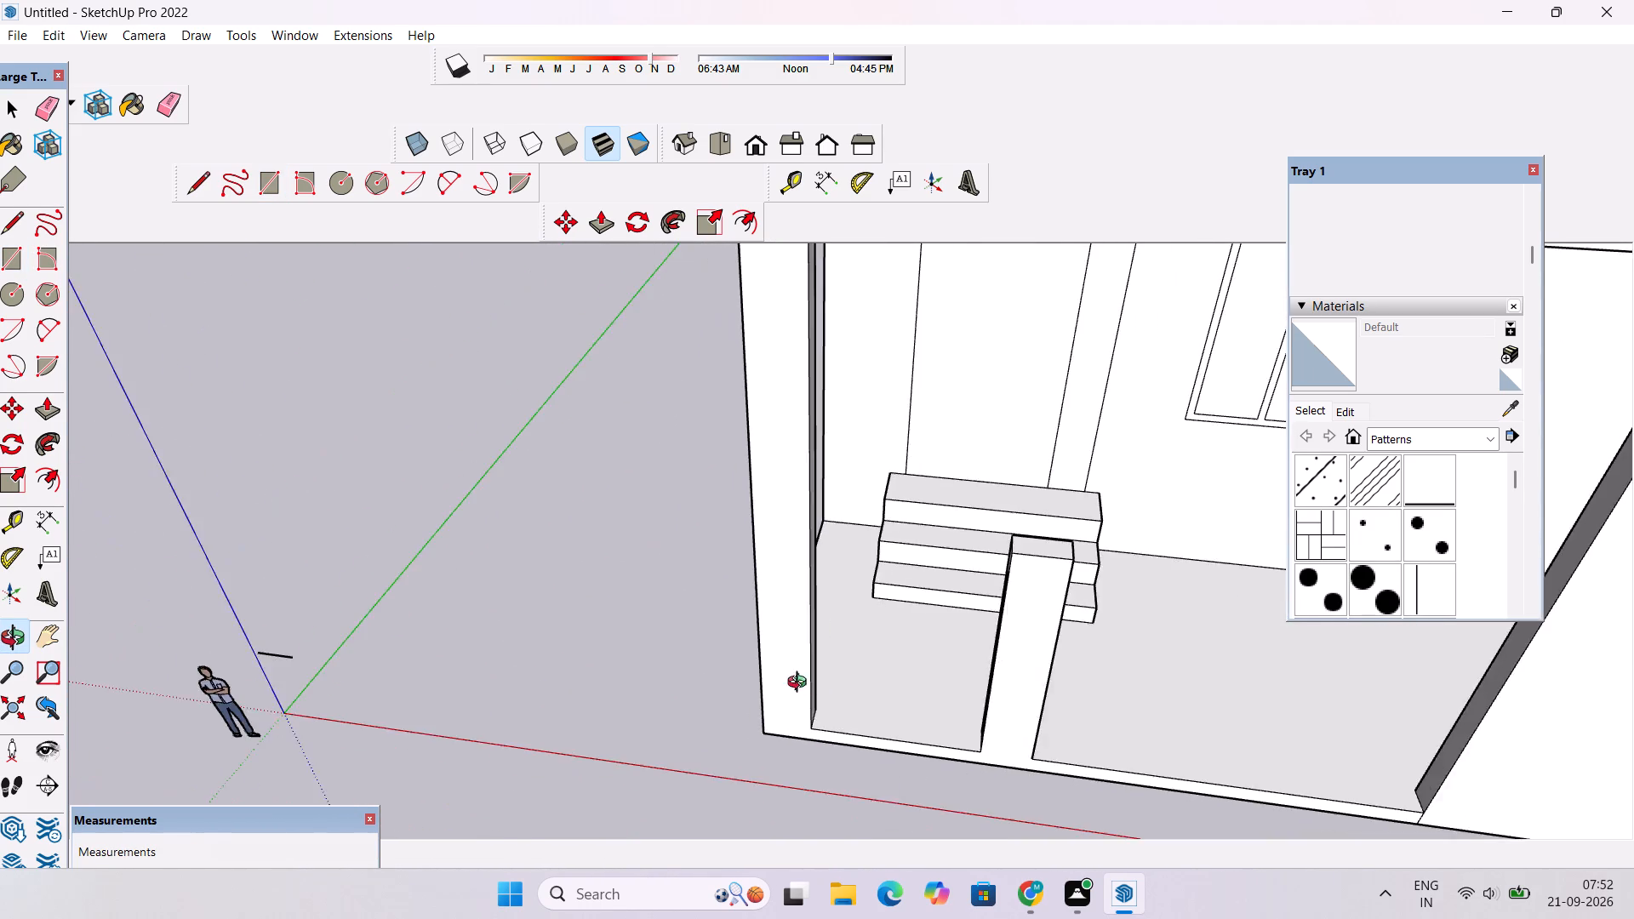
left_click_drag(808, 687, 1005, 585)
left_click_drag(1006, 582, 915, 591, "shift")
left_click_drag(915, 591, 1014, 597)
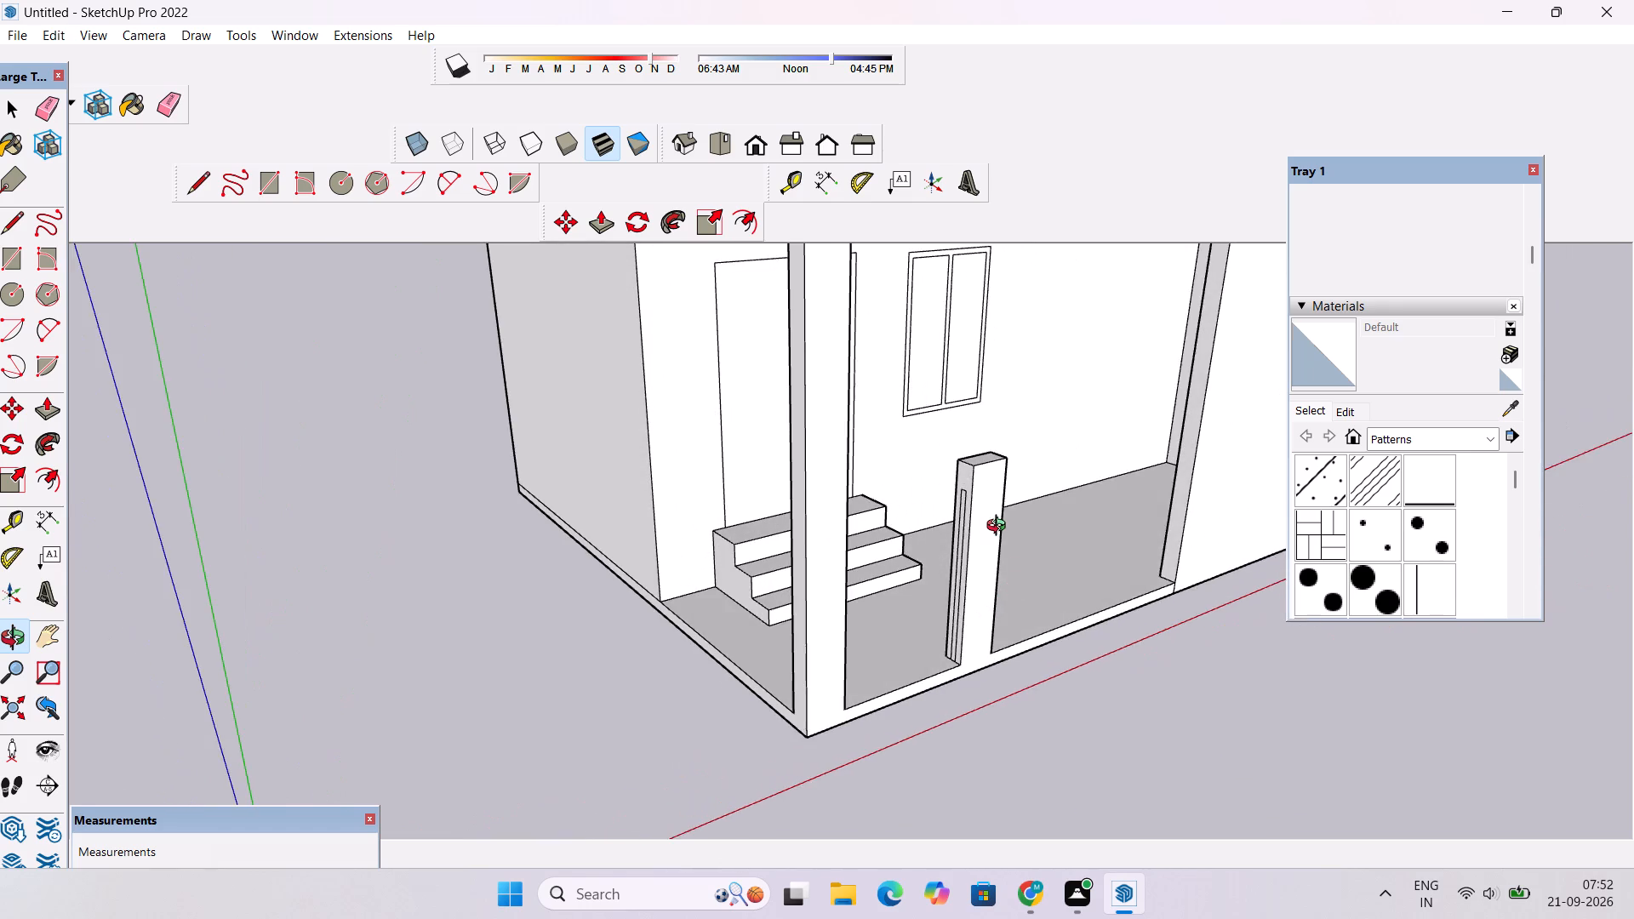
scroll(1000, 528, "up", 4)
key("p")
scroll(928, 532, "up", 4)
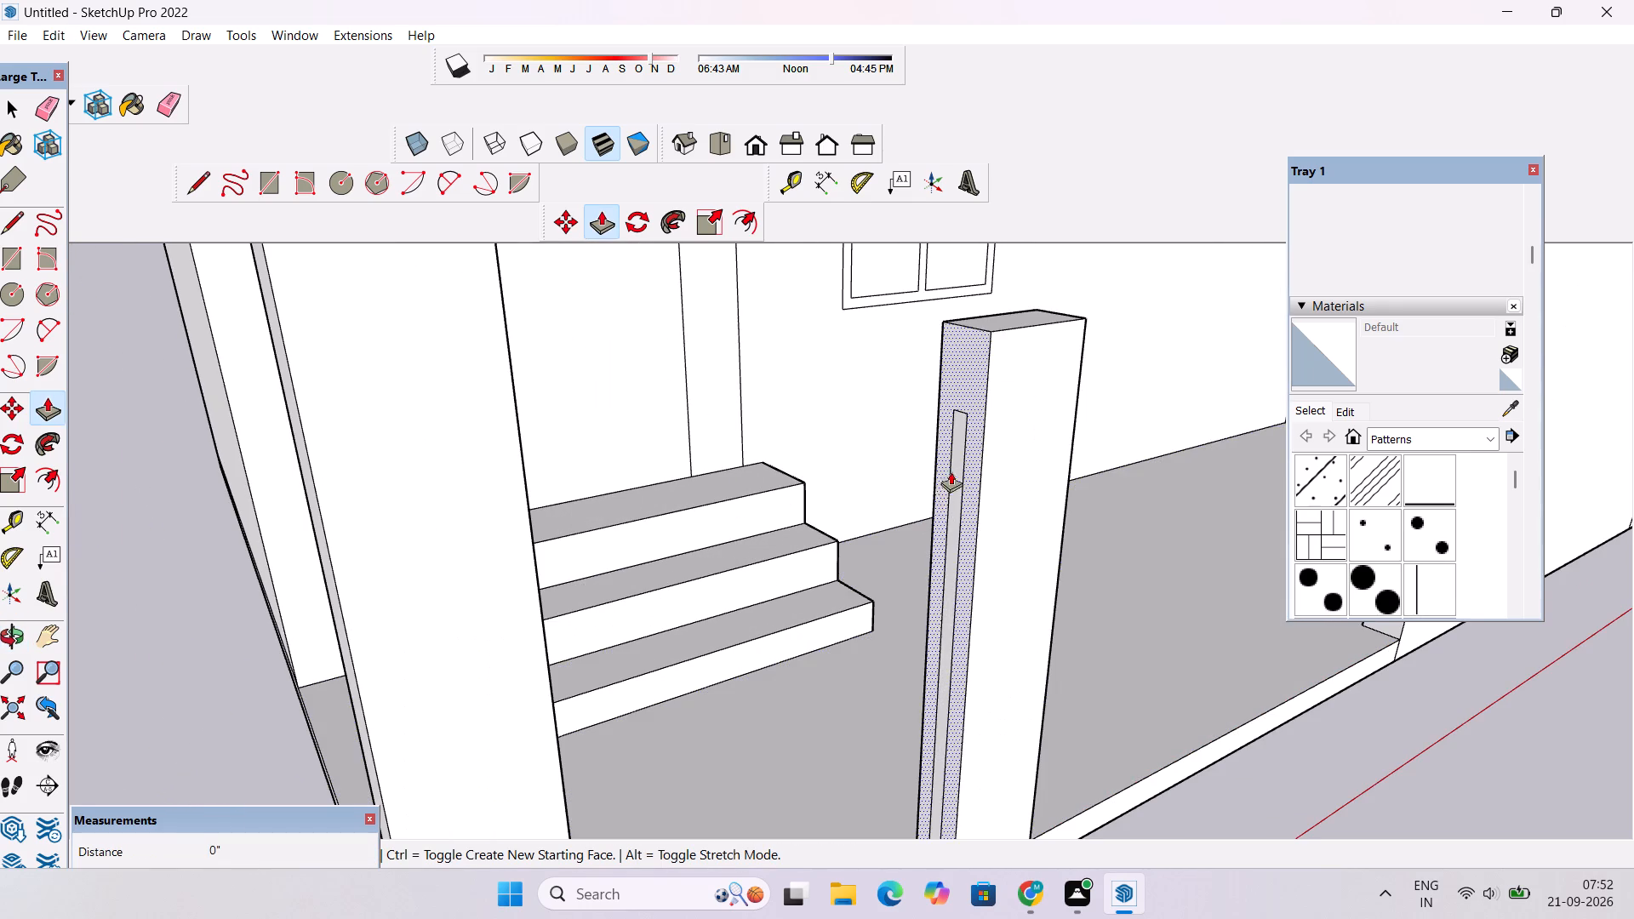
left_click(953, 466)
key("o")
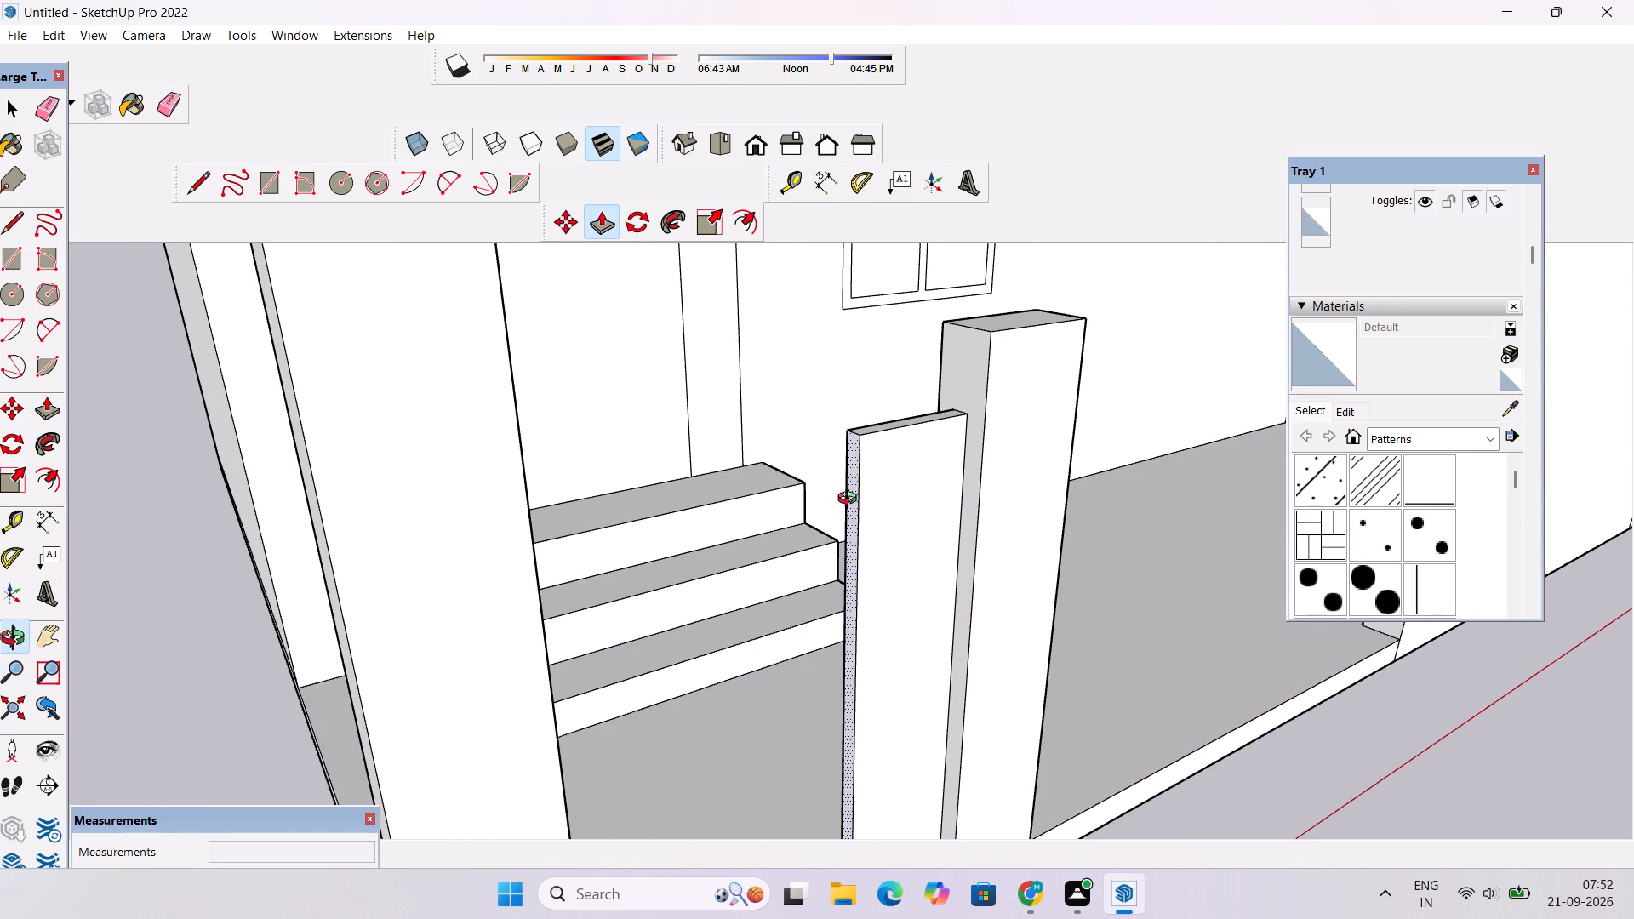
left_click_drag(850, 502, 411, 564)
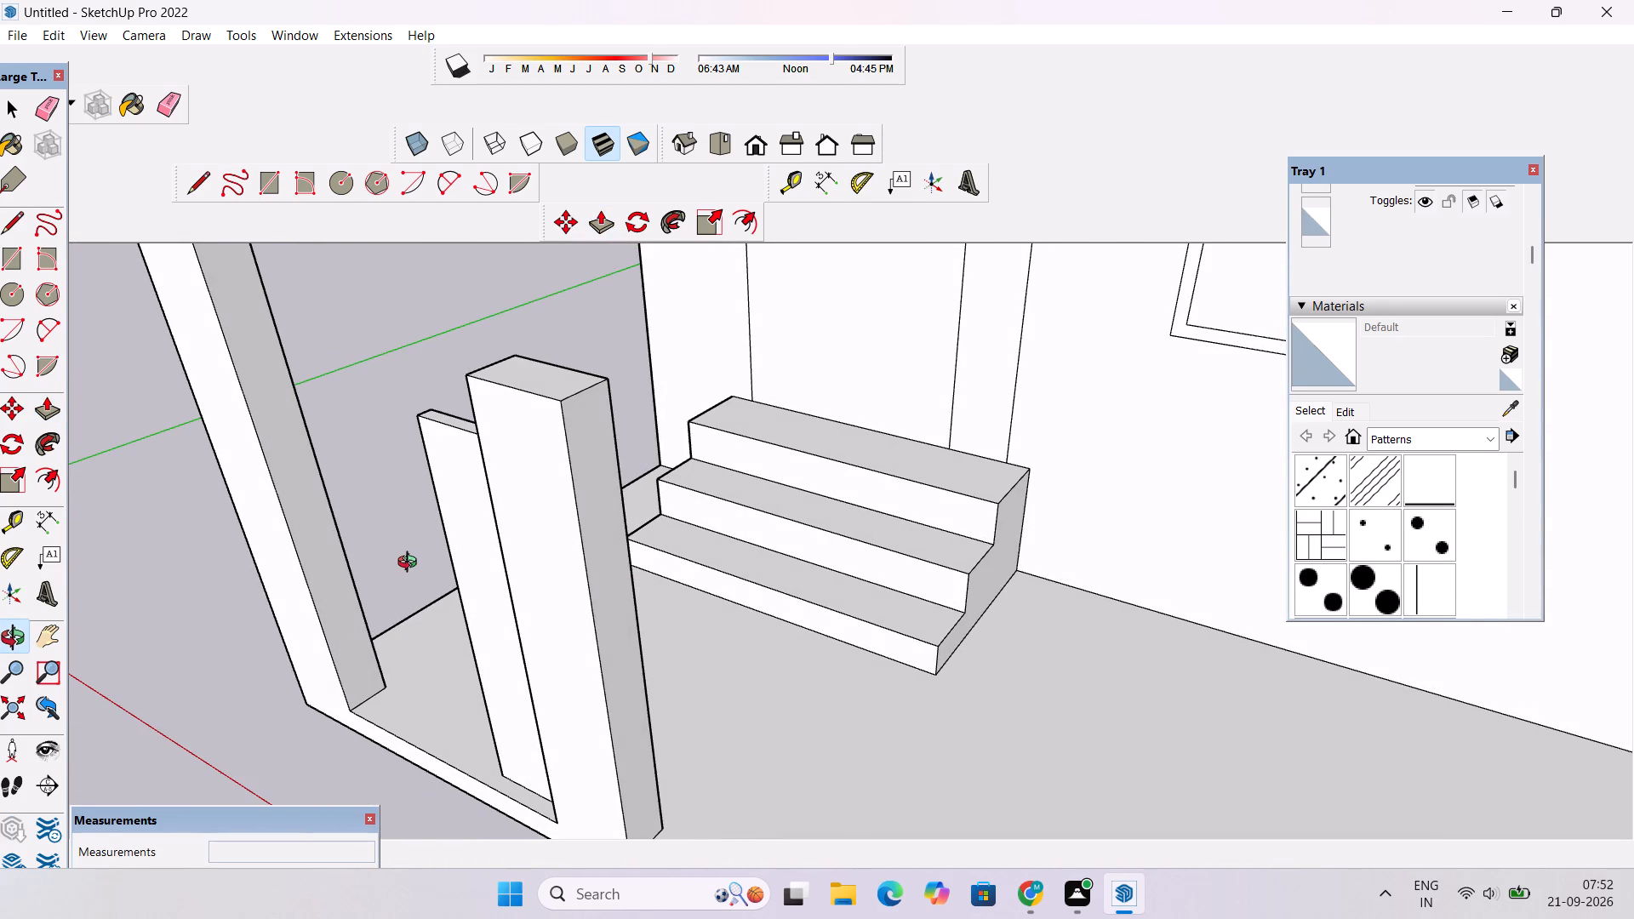
scroll(411, 564, "up", 3)
left_click_drag(411, 564, 562, 635)
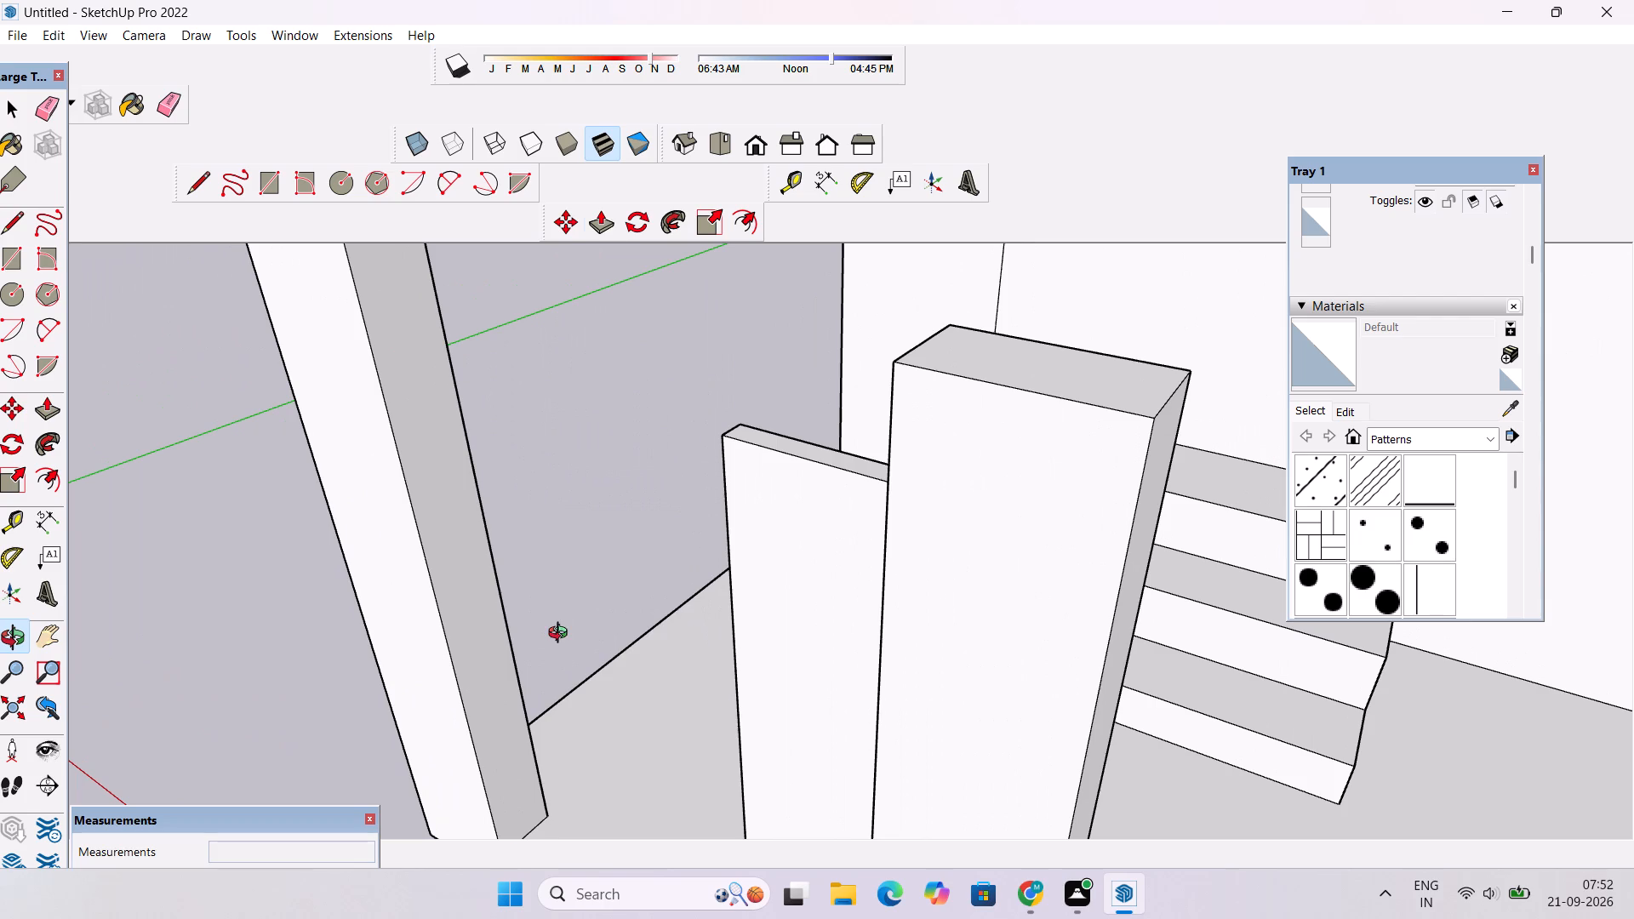
key("p")
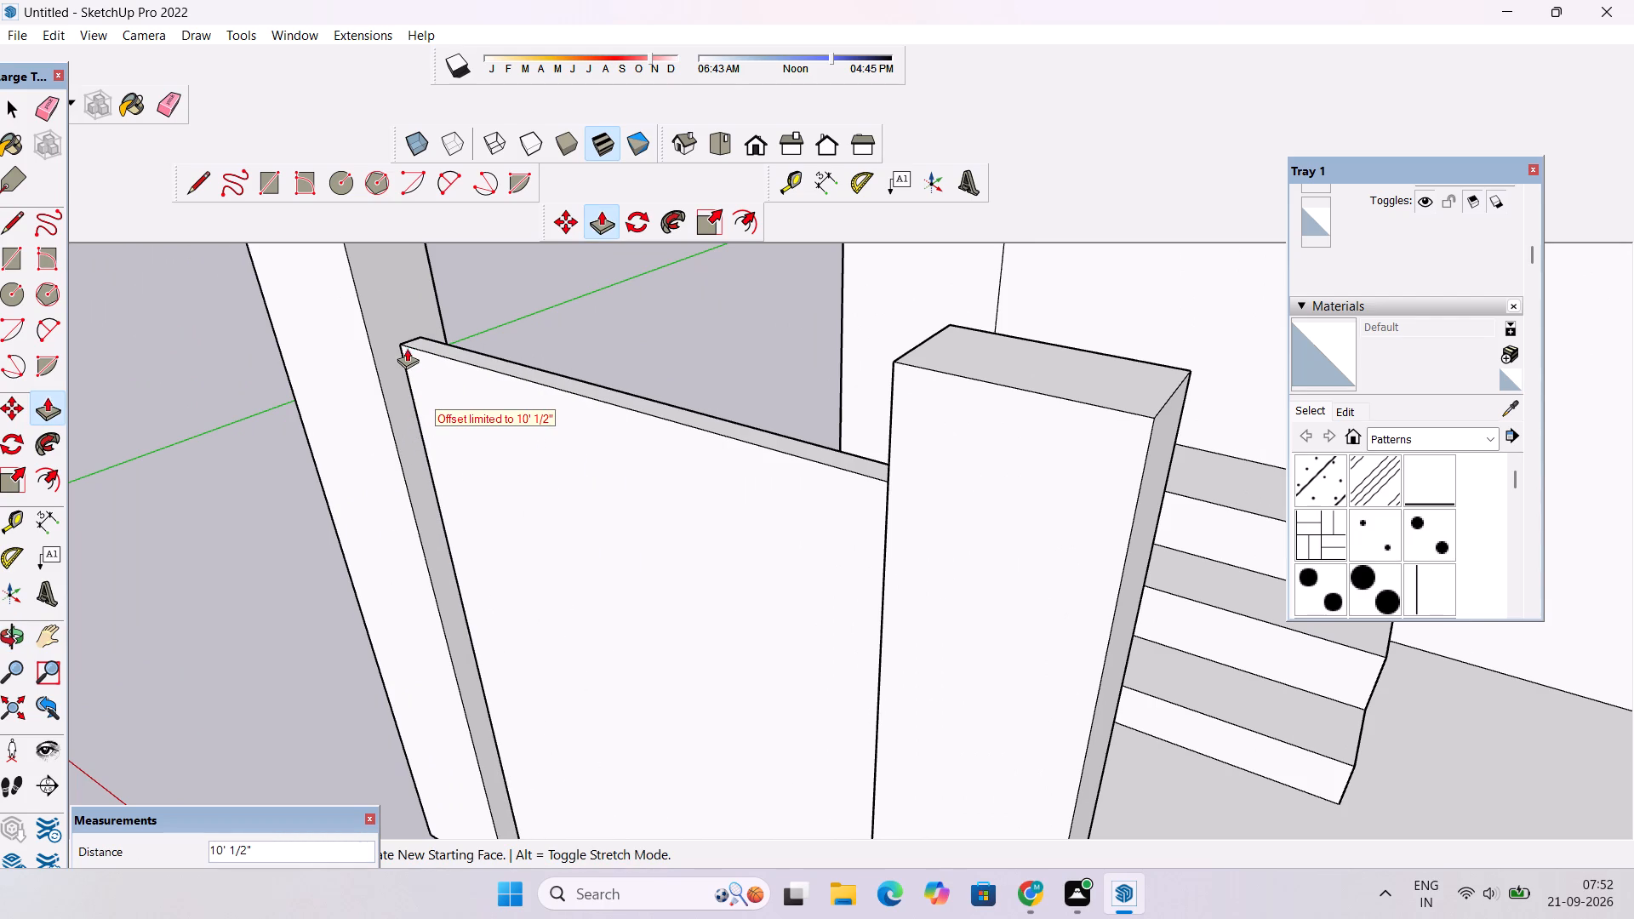
left_click(401, 345)
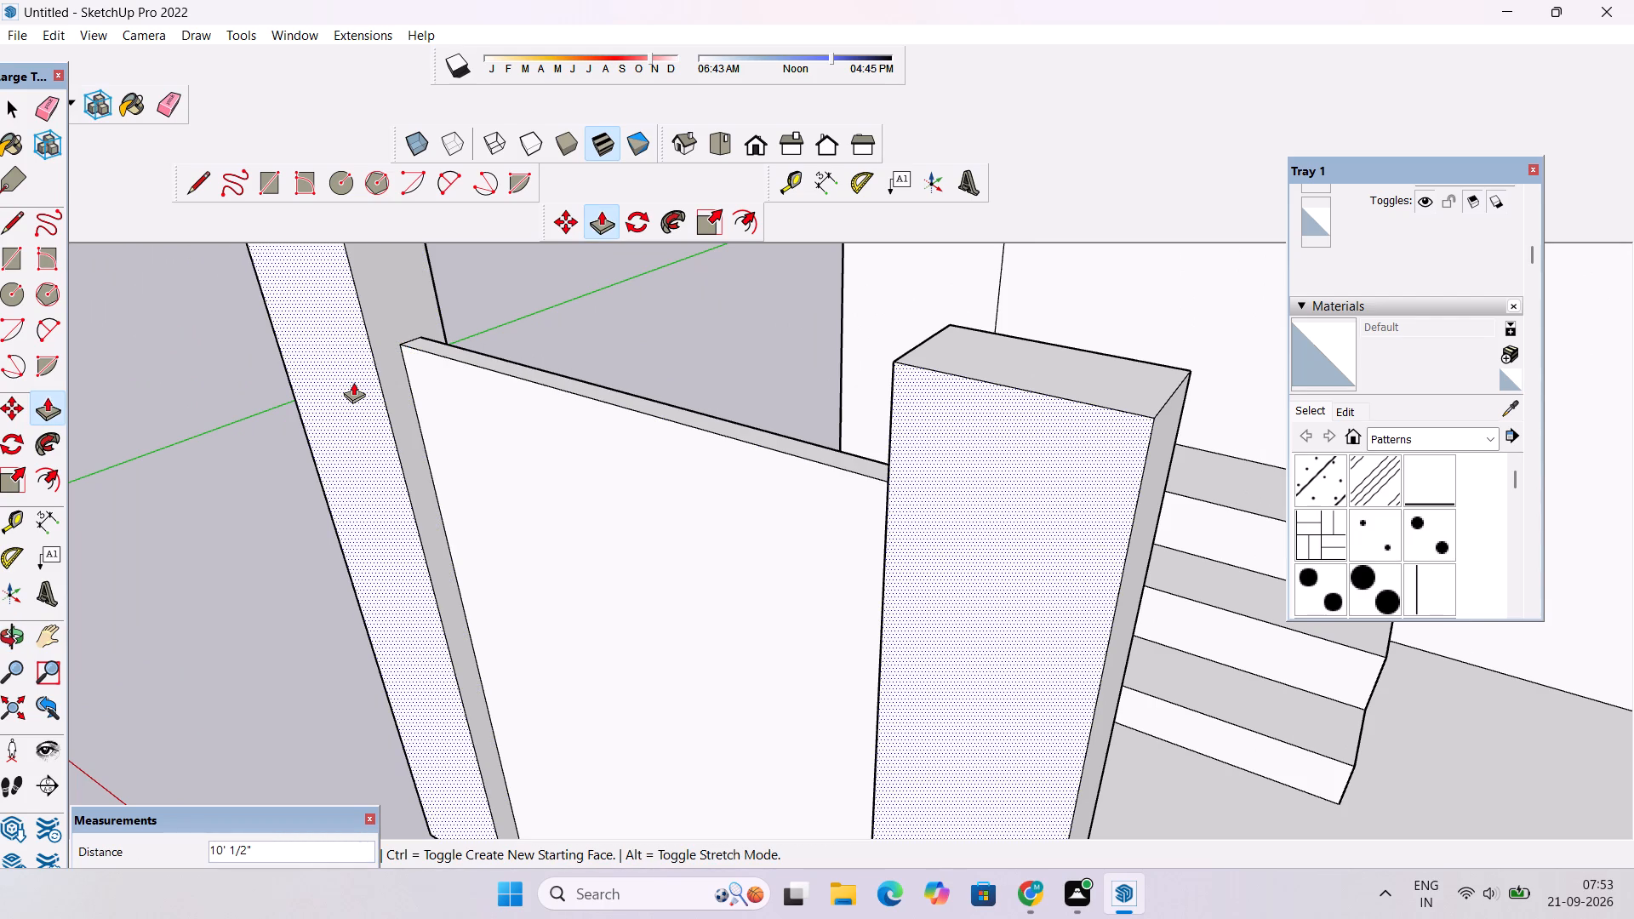
Examine the panel wall between the two columns and the porch floor's front edge up to the adjoining wall.
key("o")
scroll(353, 382, "down", 7)
left_click_drag(324, 449, 553, 373)
scroll(563, 381, "down", 4)
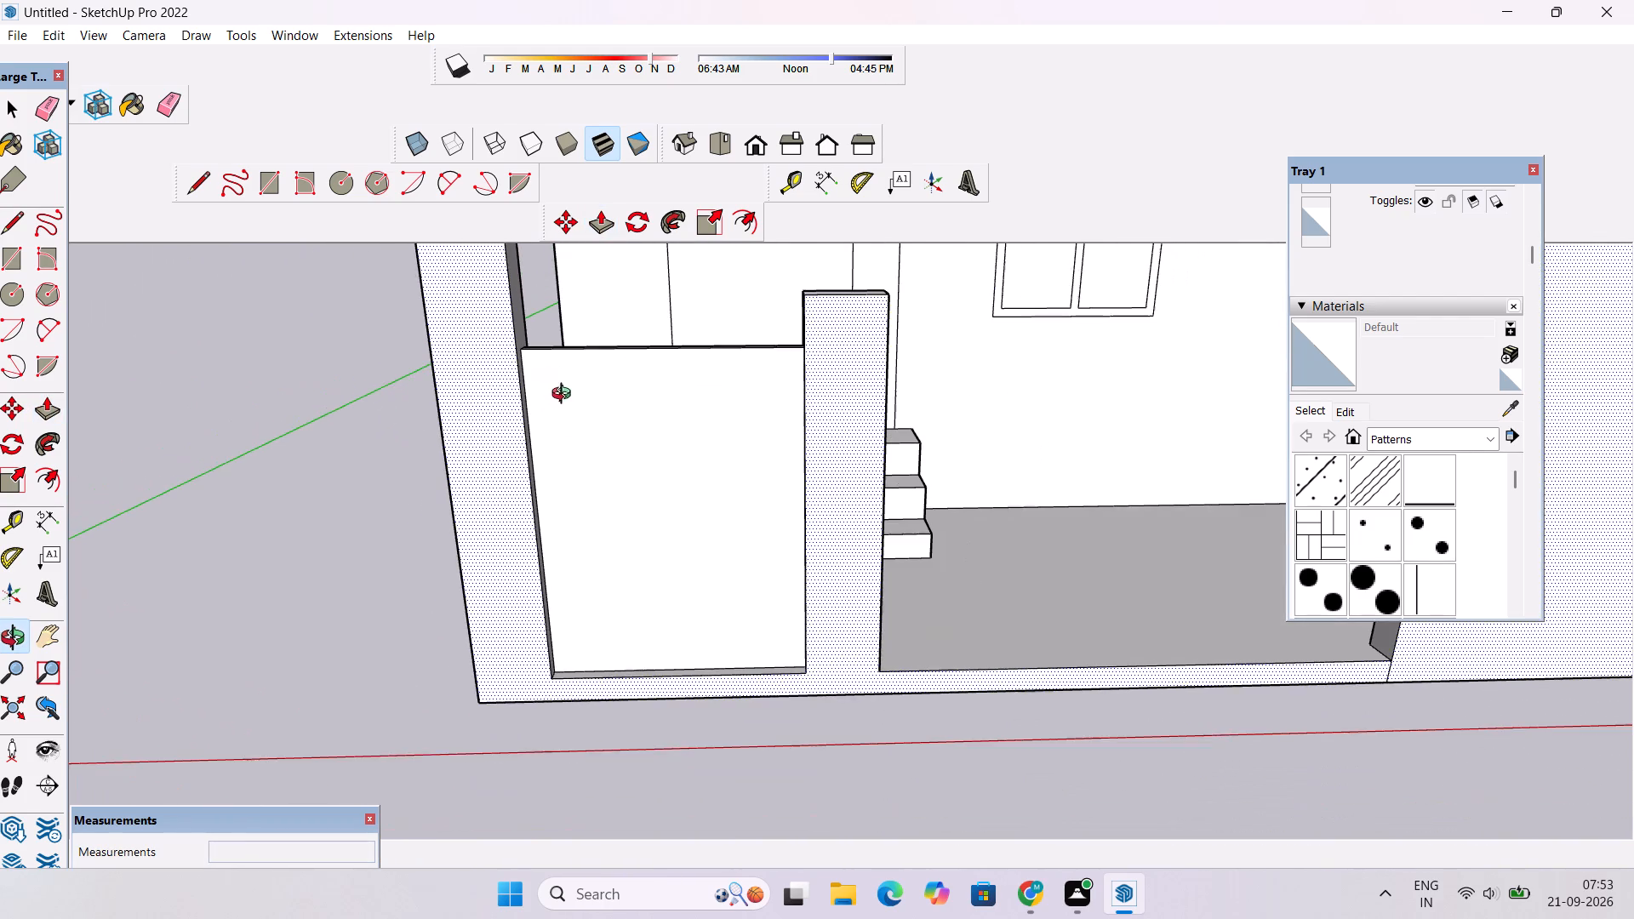
left_click_drag(597, 497, 597, 442)
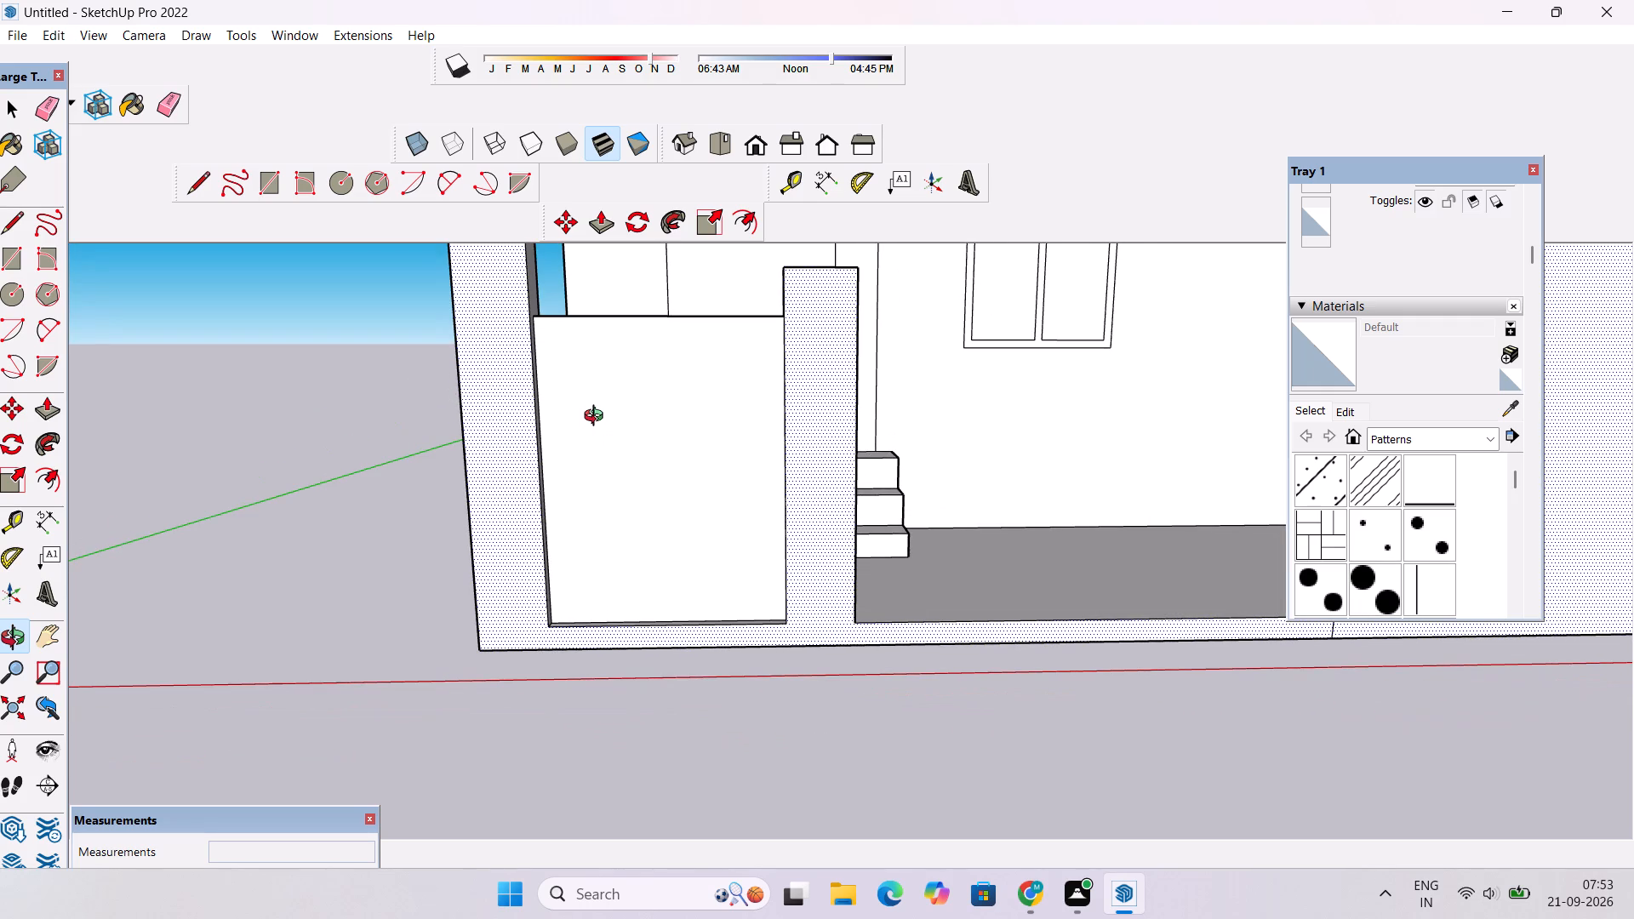
scroll(597, 417, "down", 3)
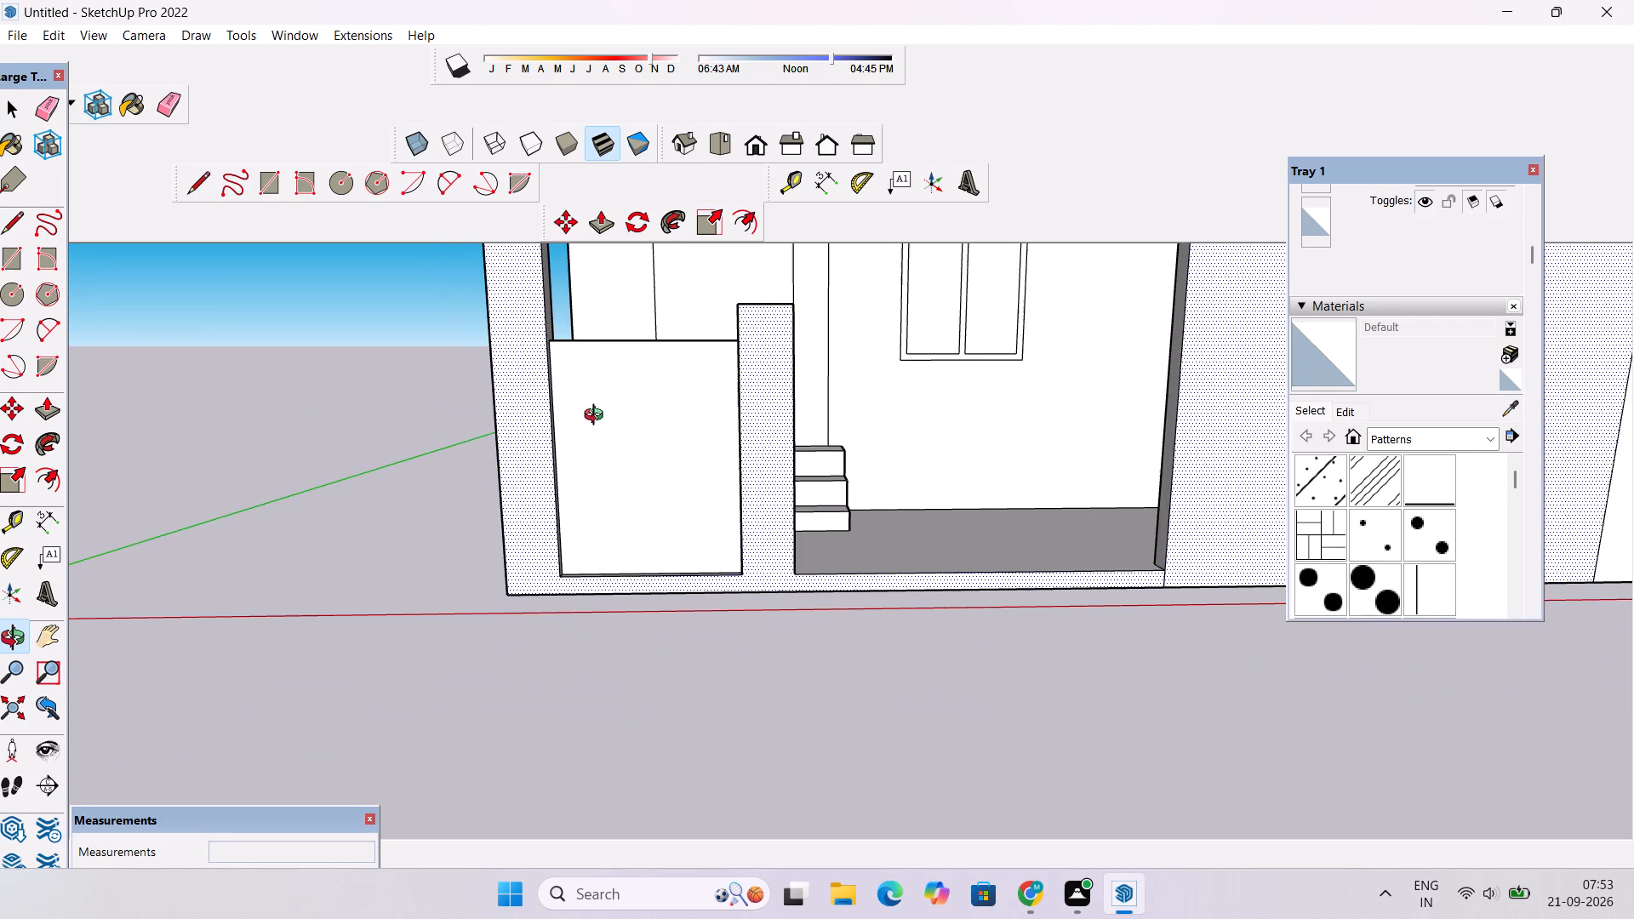
scroll(597, 417, "up", 3)
scroll(597, 417, "down", 5)
left_click_drag(597, 416, 614, 442, "shift")
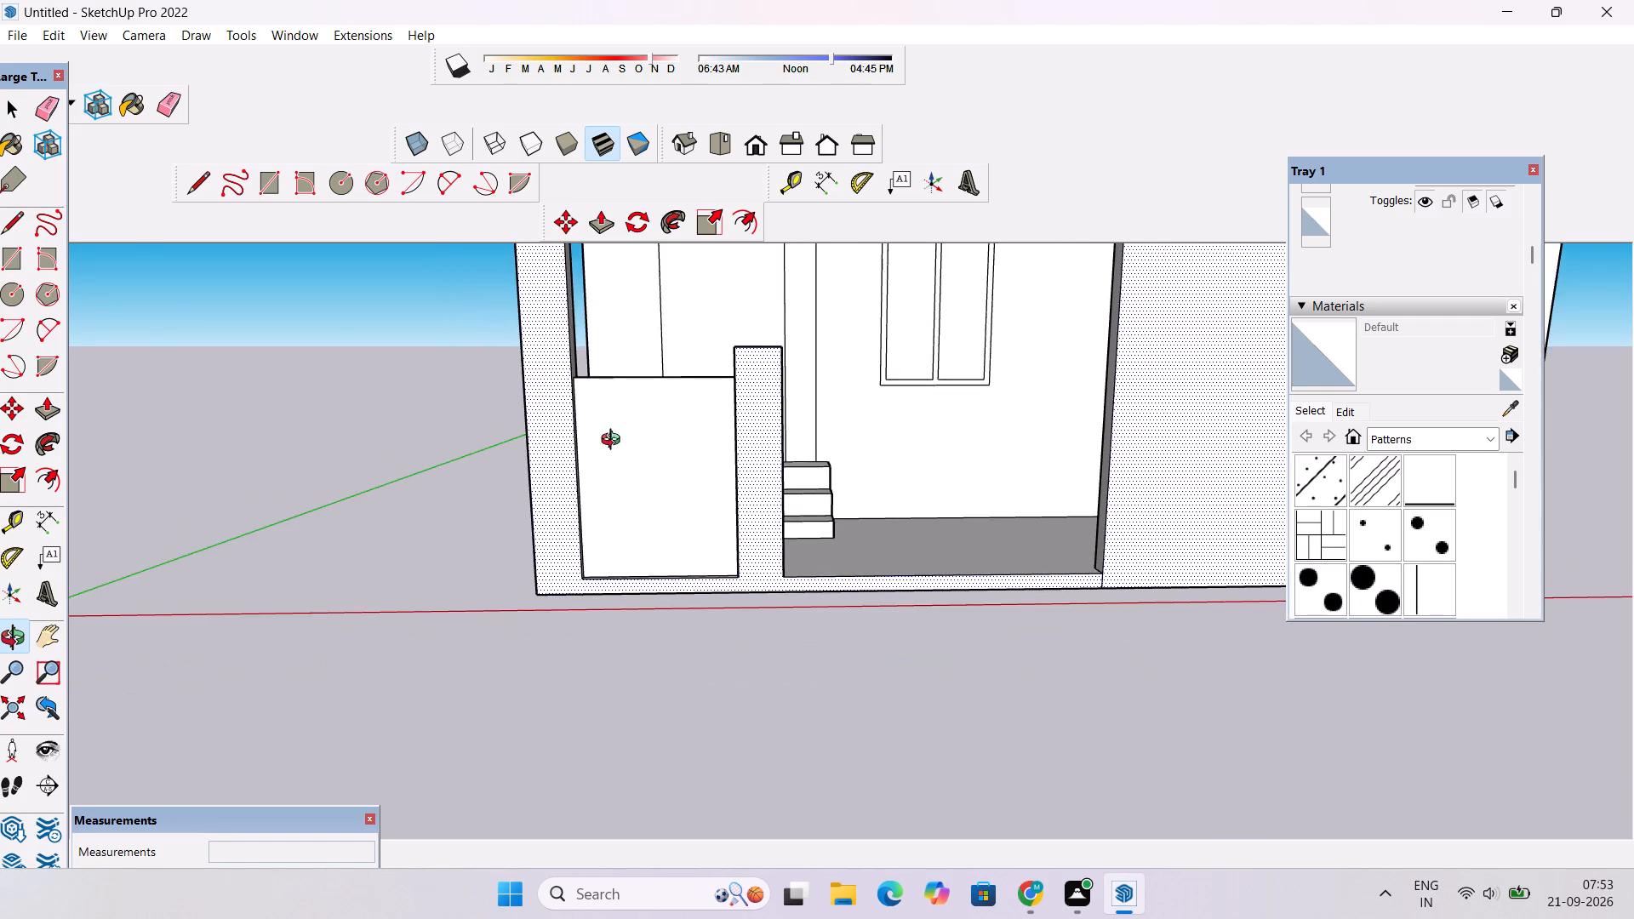
scroll(614, 442, "down", 4)
left_click_drag(678, 491, 676, 456)
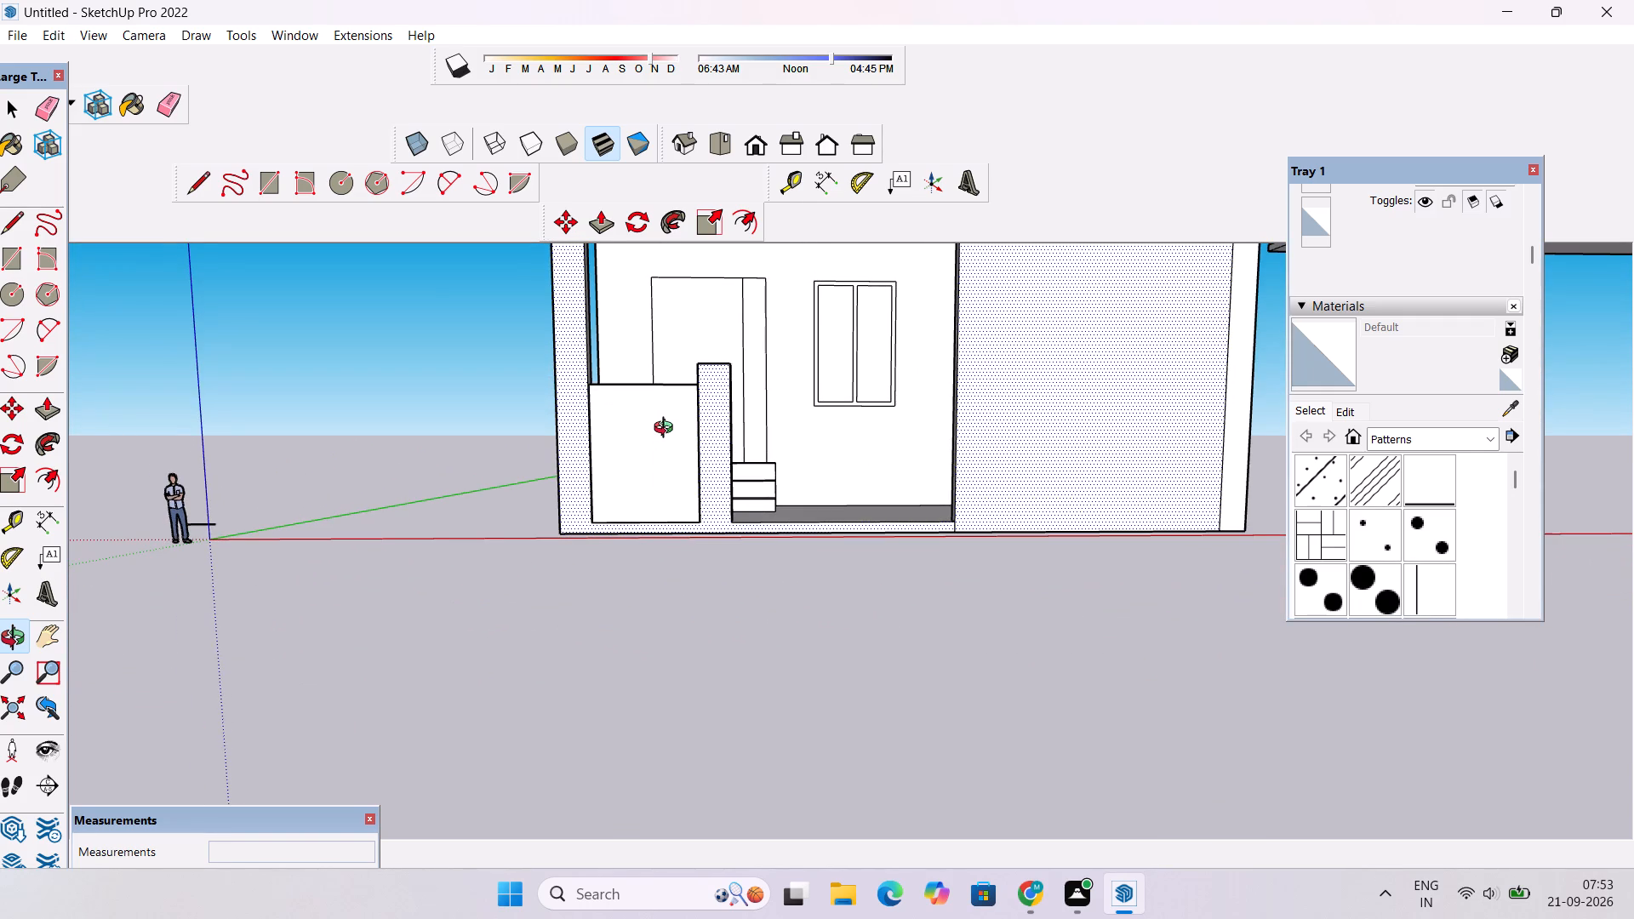
scroll(666, 426, "down", 2)
left_click_drag(662, 429, 812, 455)
scroll(806, 462, "up", 4)
left_click_drag(1052, 505, 823, 442)
scroll(768, 480, "down", 2)
scroll(779, 493, "up", 5)
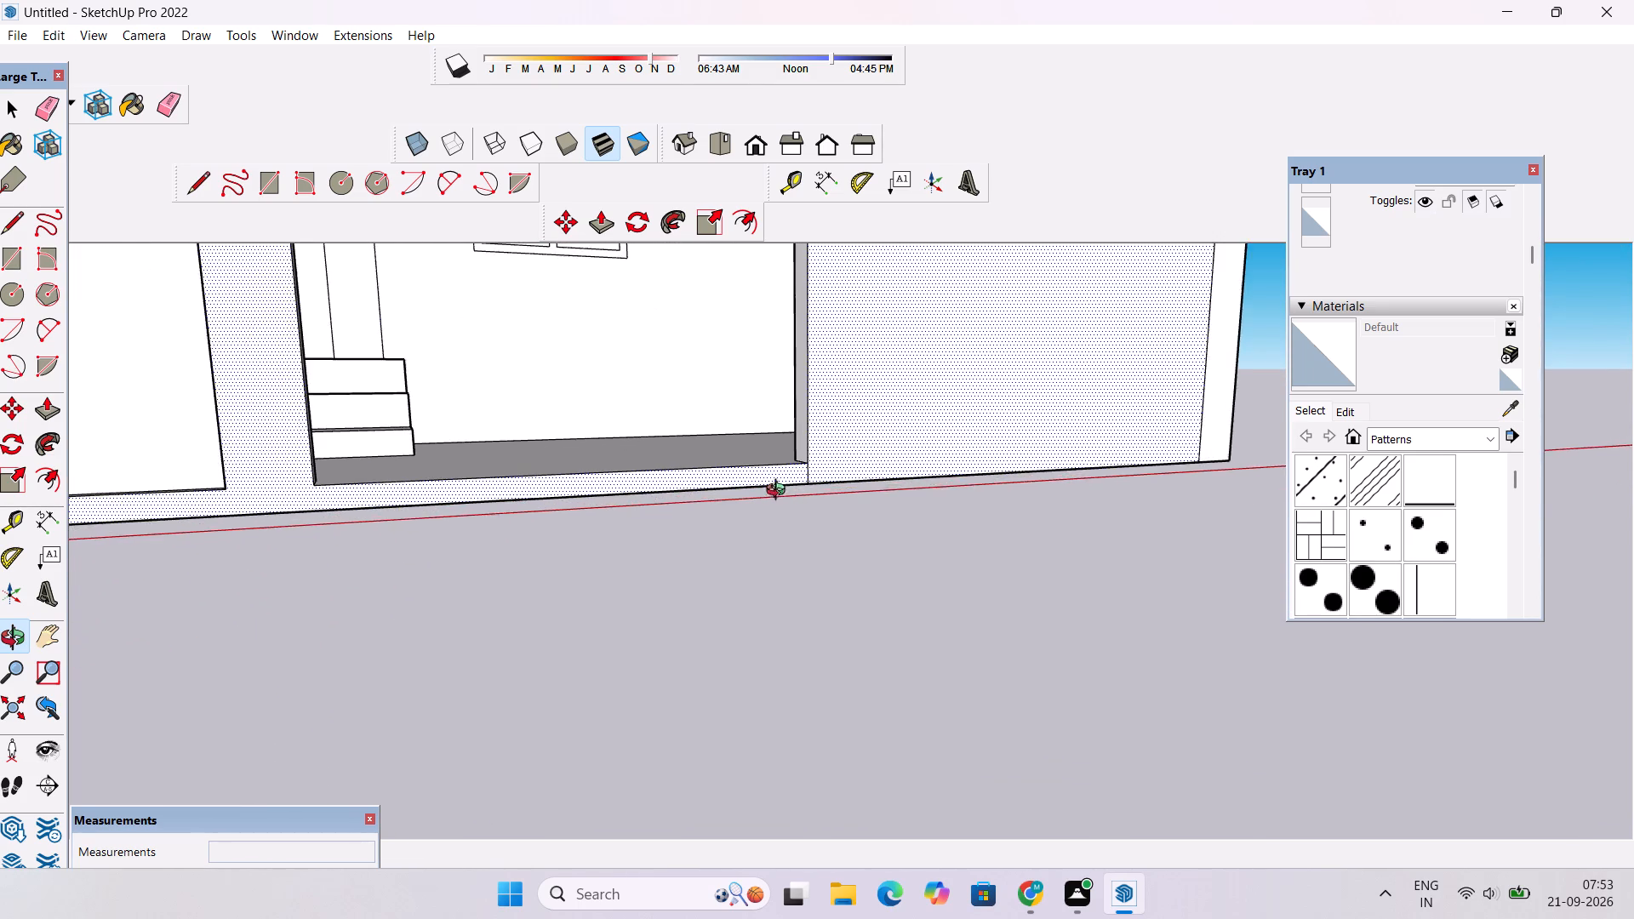
scroll(780, 492, "up", 18)
left_click_drag(772, 467, 1031, 596)
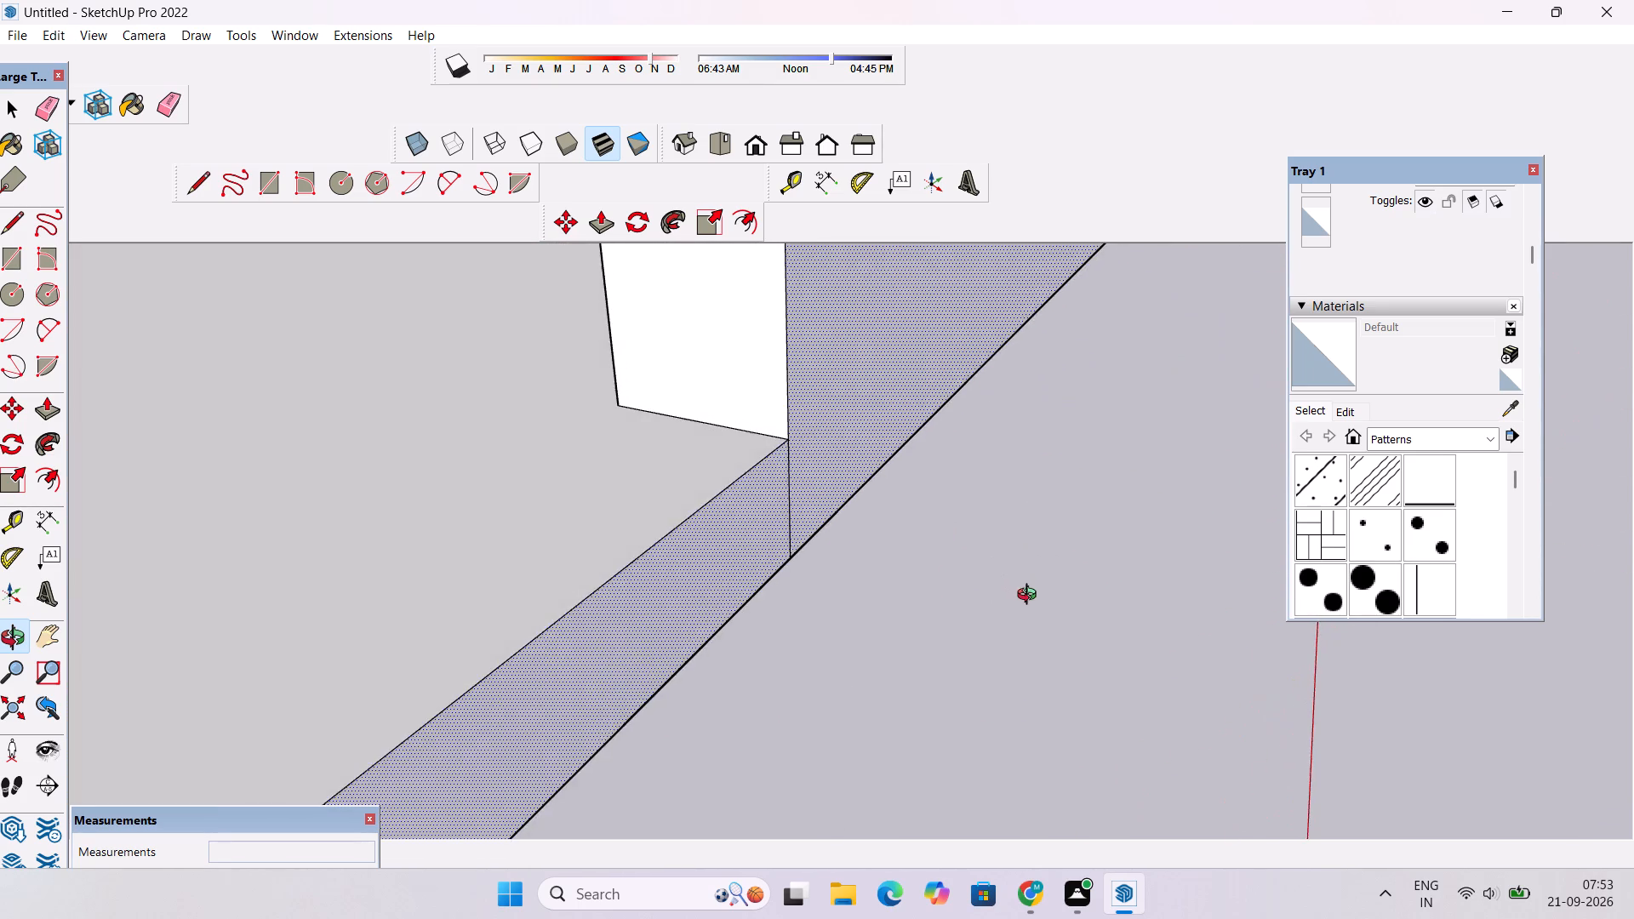
left_click_drag(1031, 596, 642, 464)
scroll(642, 444, "down", 6)
left_click_drag(812, 546, 791, 504)
scroll(763, 482, "down", 4)
left_click_drag(575, 382, 548, 487, "shift")
scroll(548, 487, "down", 7)
left_click_drag(568, 477, 580, 521)
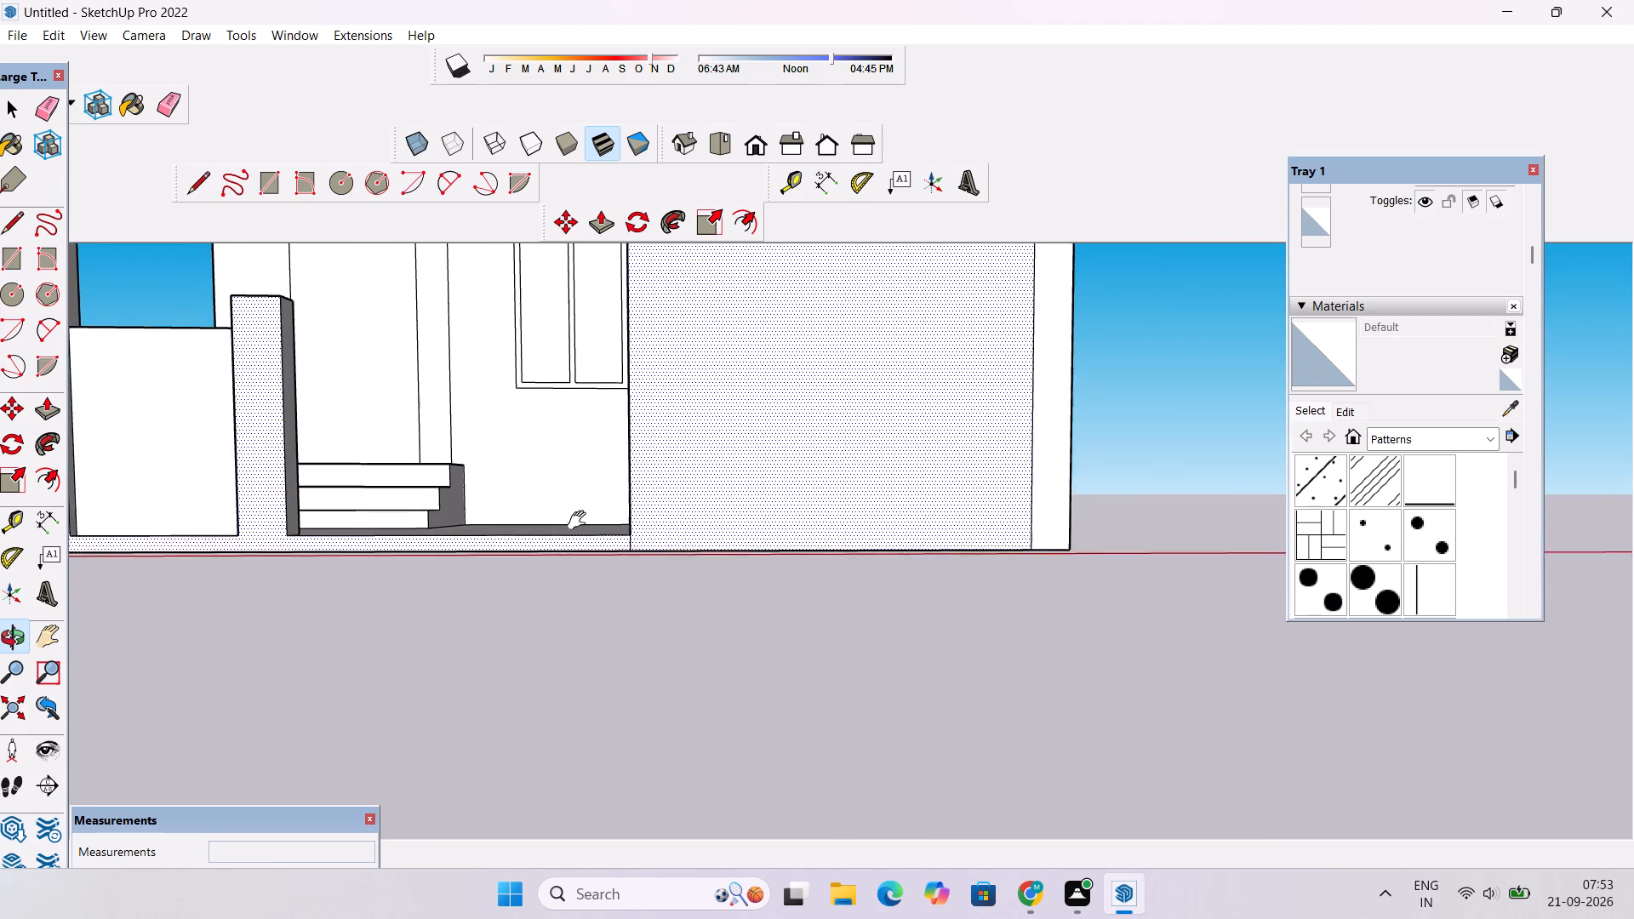
left_click_drag(580, 521, 583, 526)
left_click_drag(528, 537, 683, 562)
Draw a vertical line down the floor slab's front face from the short column's inner base corner to the slab's bottom edge.
scroll(524, 594, "up", 4)
left_click_drag(514, 584, 549, 624, "shift")
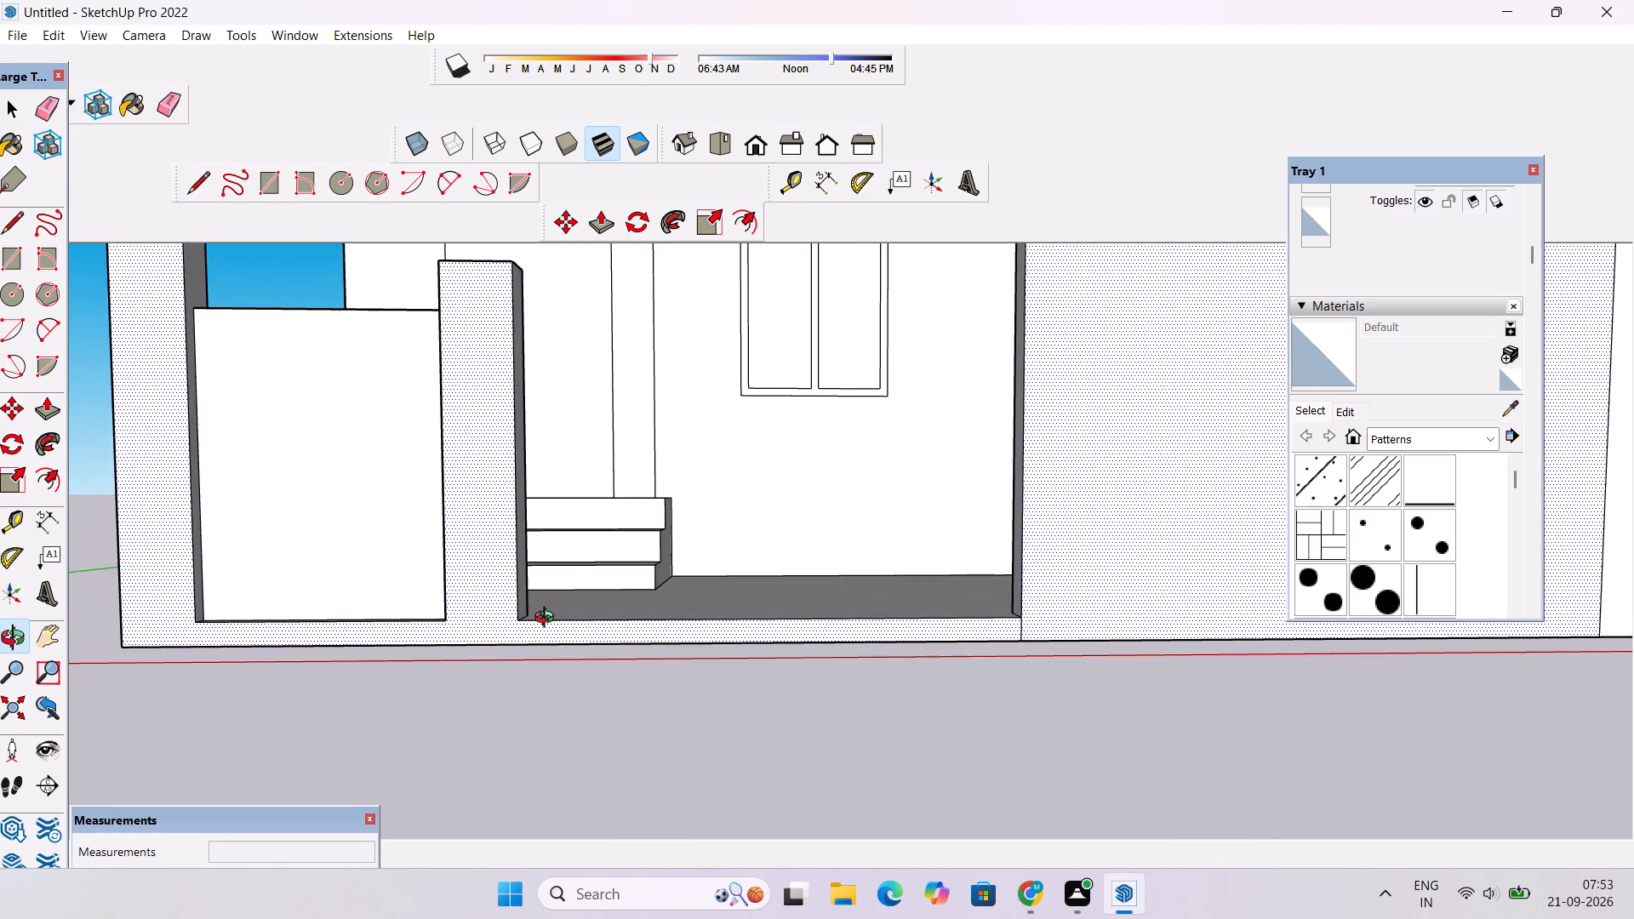
scroll(546, 617, "up", 3)
key("l")
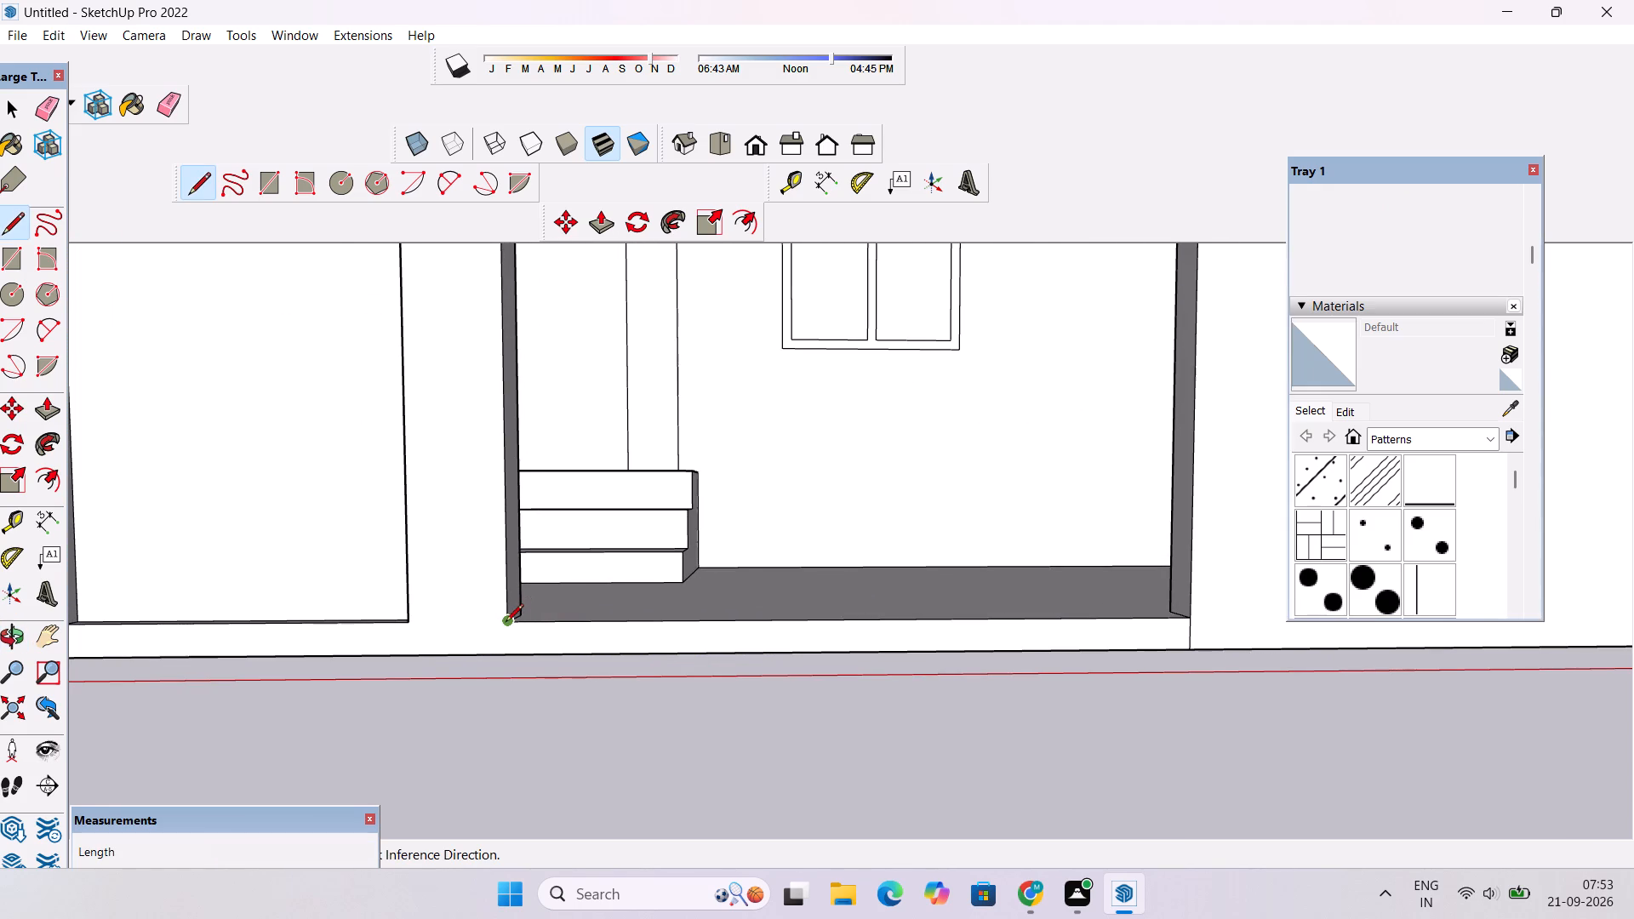
left_click(506, 623)
left_click(502, 655)
key("space")
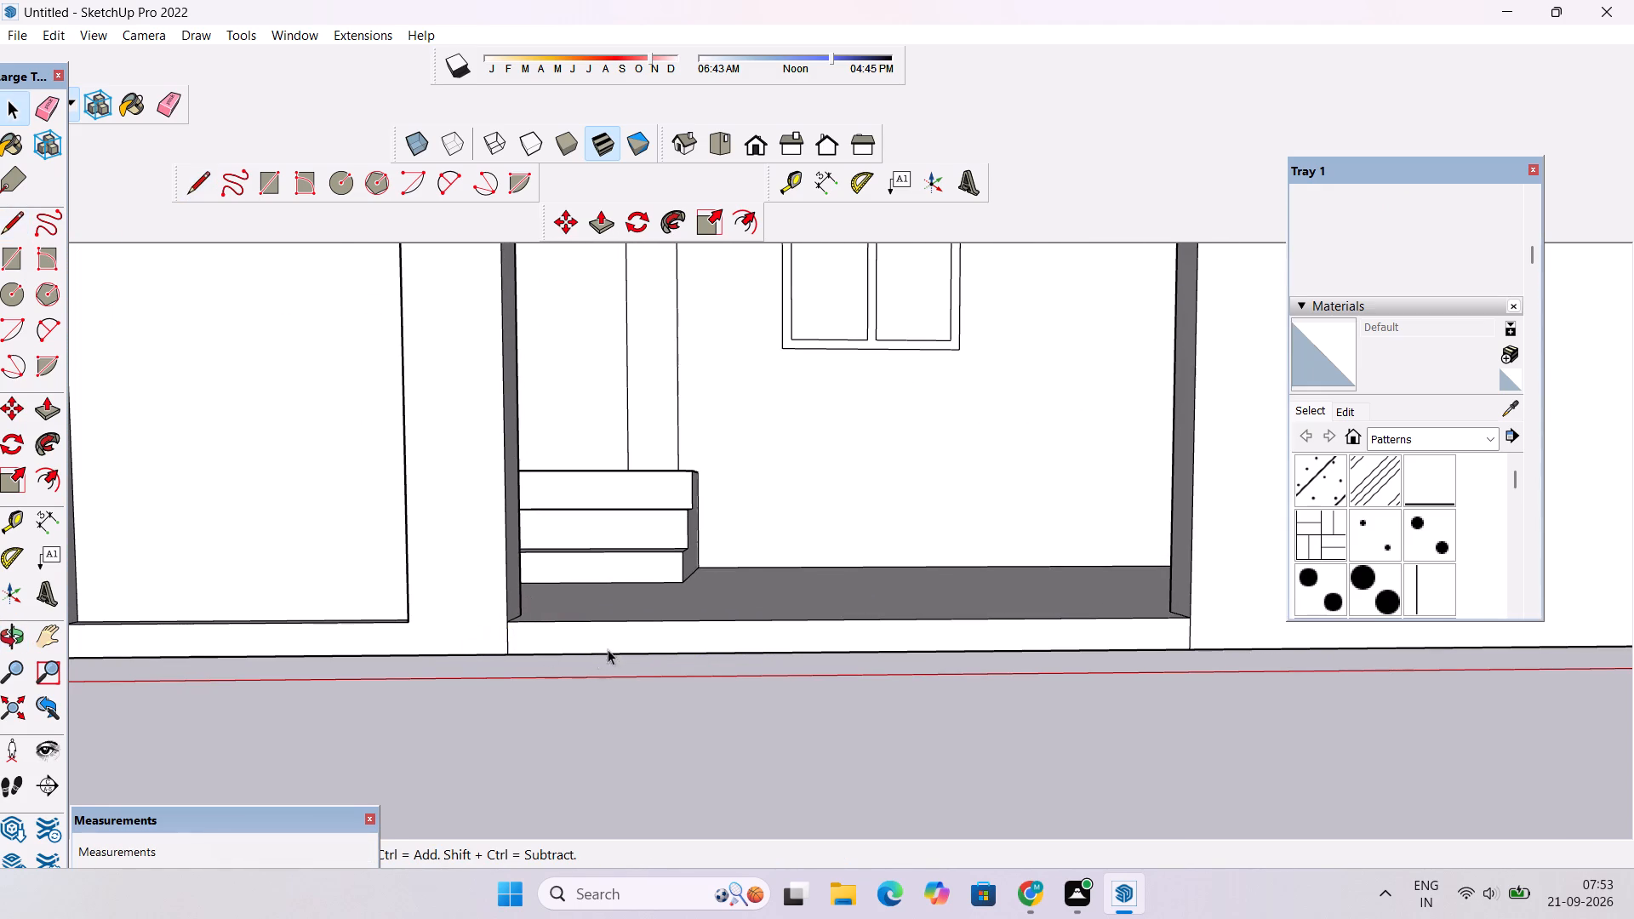
Select the slab's front strip below the open part of the porch and examine the front facade, panel wall and short column.
left_click(615, 642)
scroll(467, 618, "down", 9)
scroll(563, 592, "up", 1)
key("o")
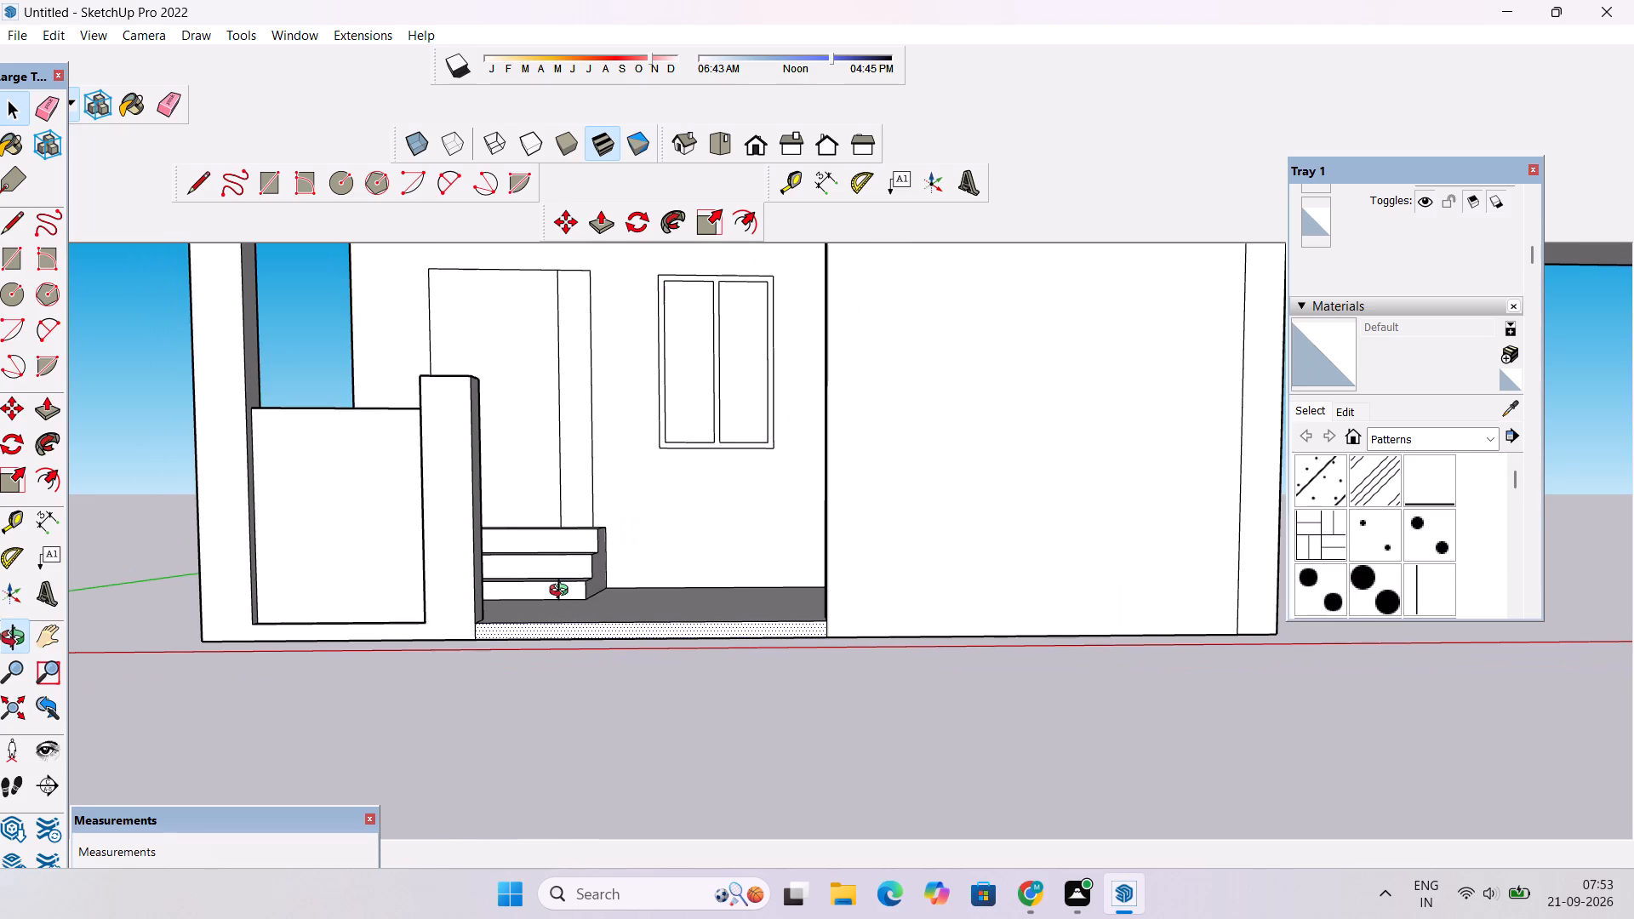
scroll(608, 558, "down", 6)
left_click_drag(653, 535, 871, 602)
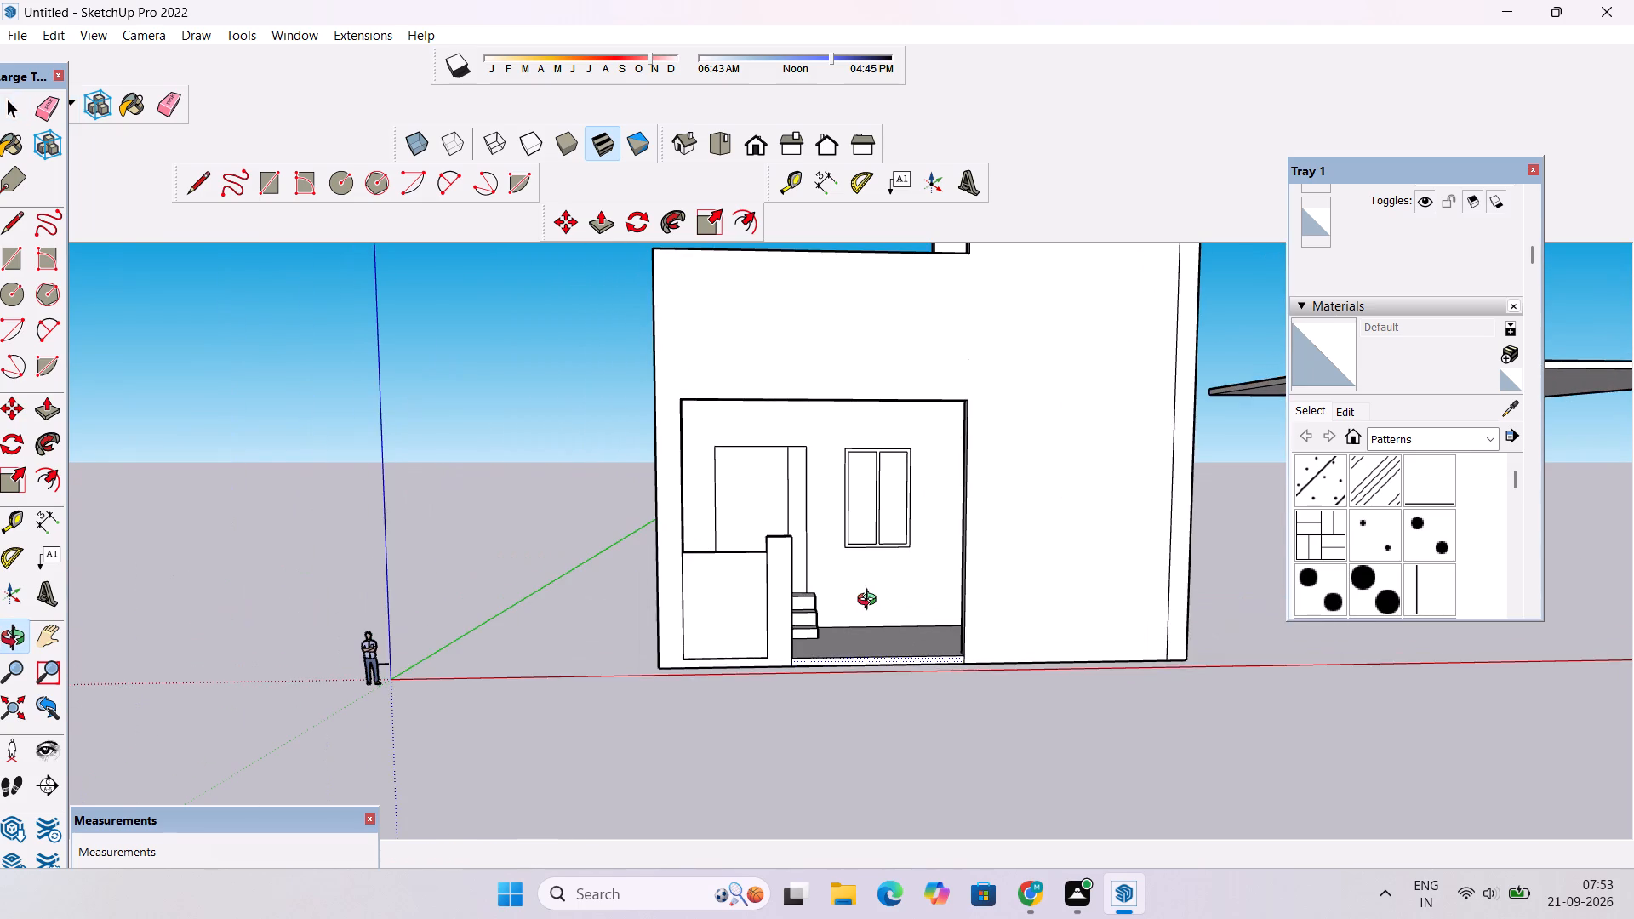
scroll(871, 602, "down", 4)
left_click_drag(871, 602, 959, 616, "shift")
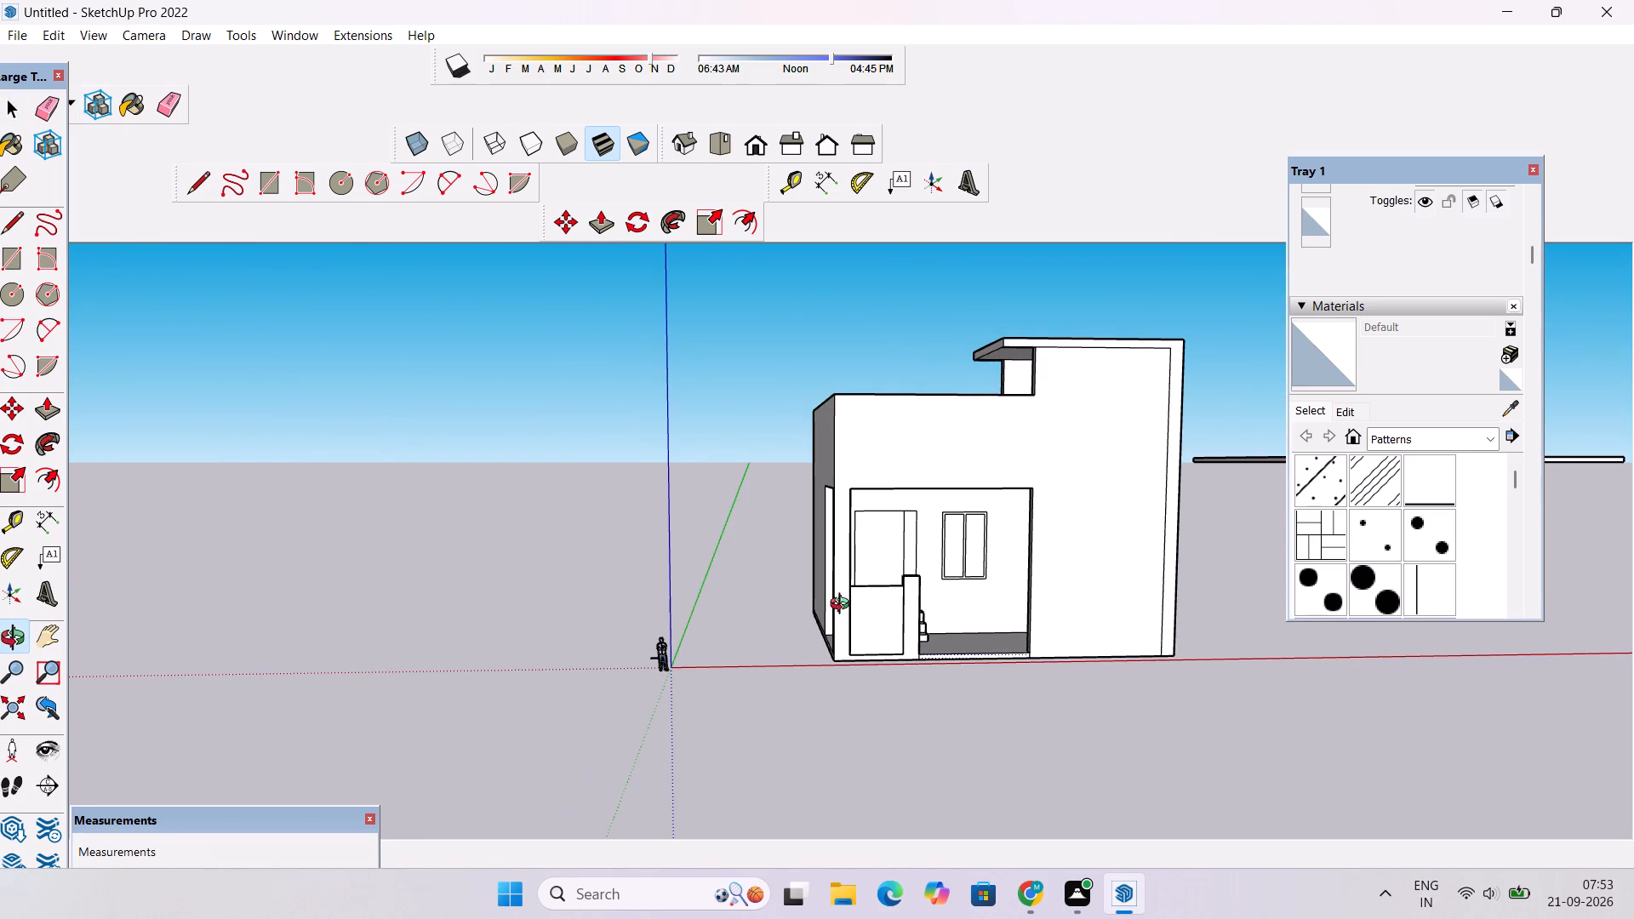
scroll(923, 619, "up", 5, "shift")
left_click_drag(906, 627, 860, 633)
scroll(841, 634, "up", 4)
left_click_drag(841, 628, 780, 654, "shift")
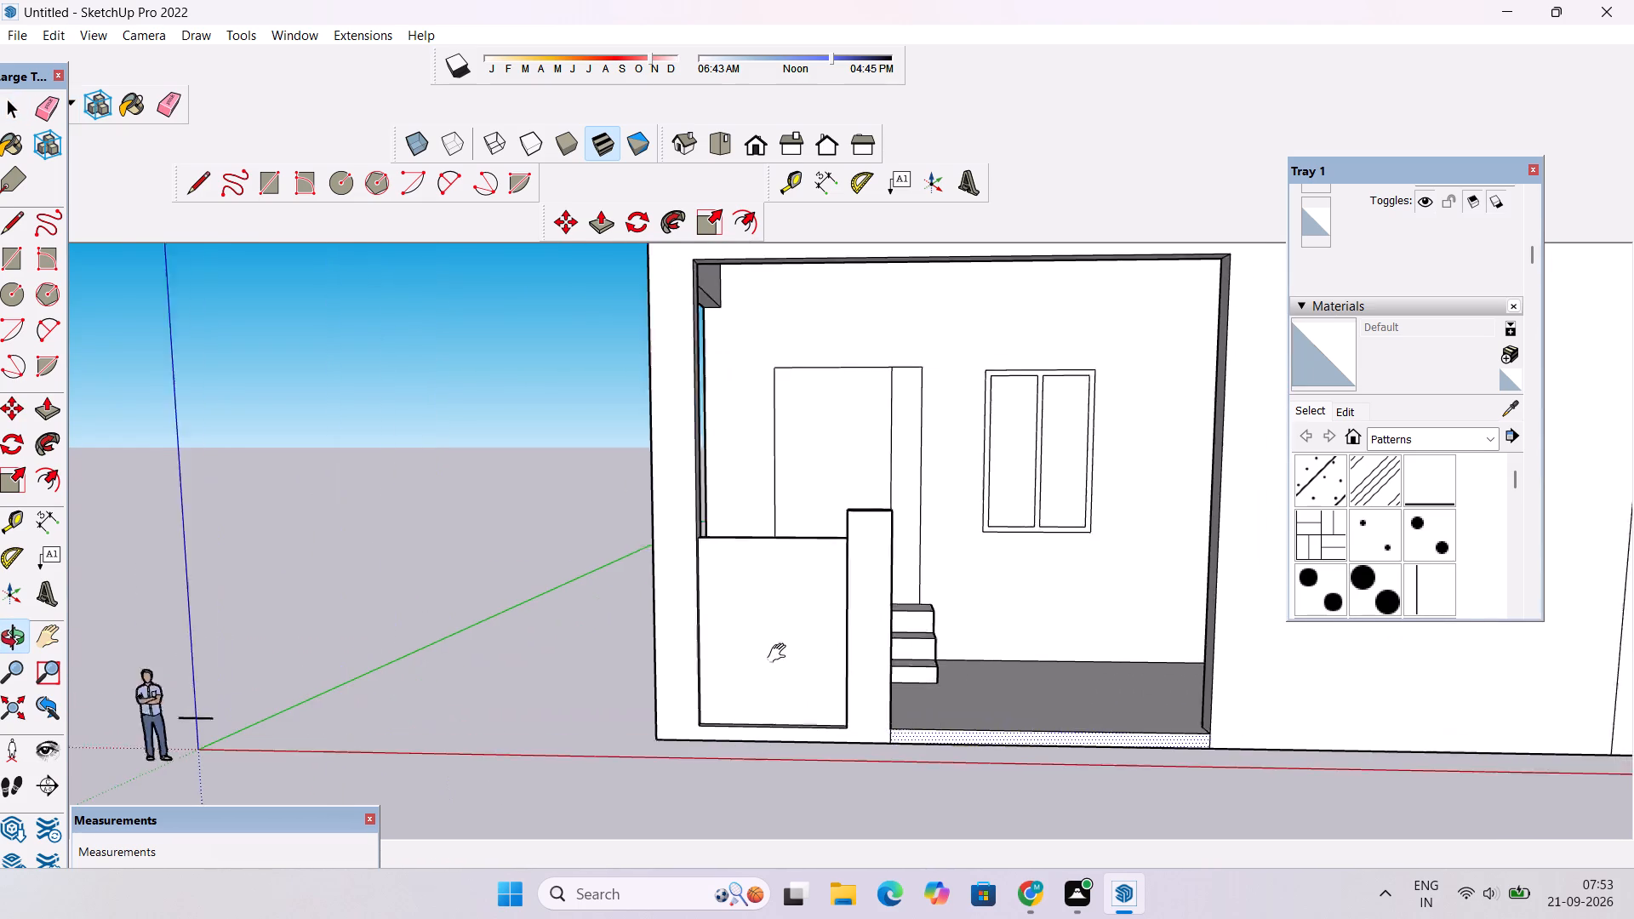
left_click_drag(780, 654, 773, 656, "shift")
scroll(775, 578, "up", 1, "shift")
scroll(775, 578, "up", 1)
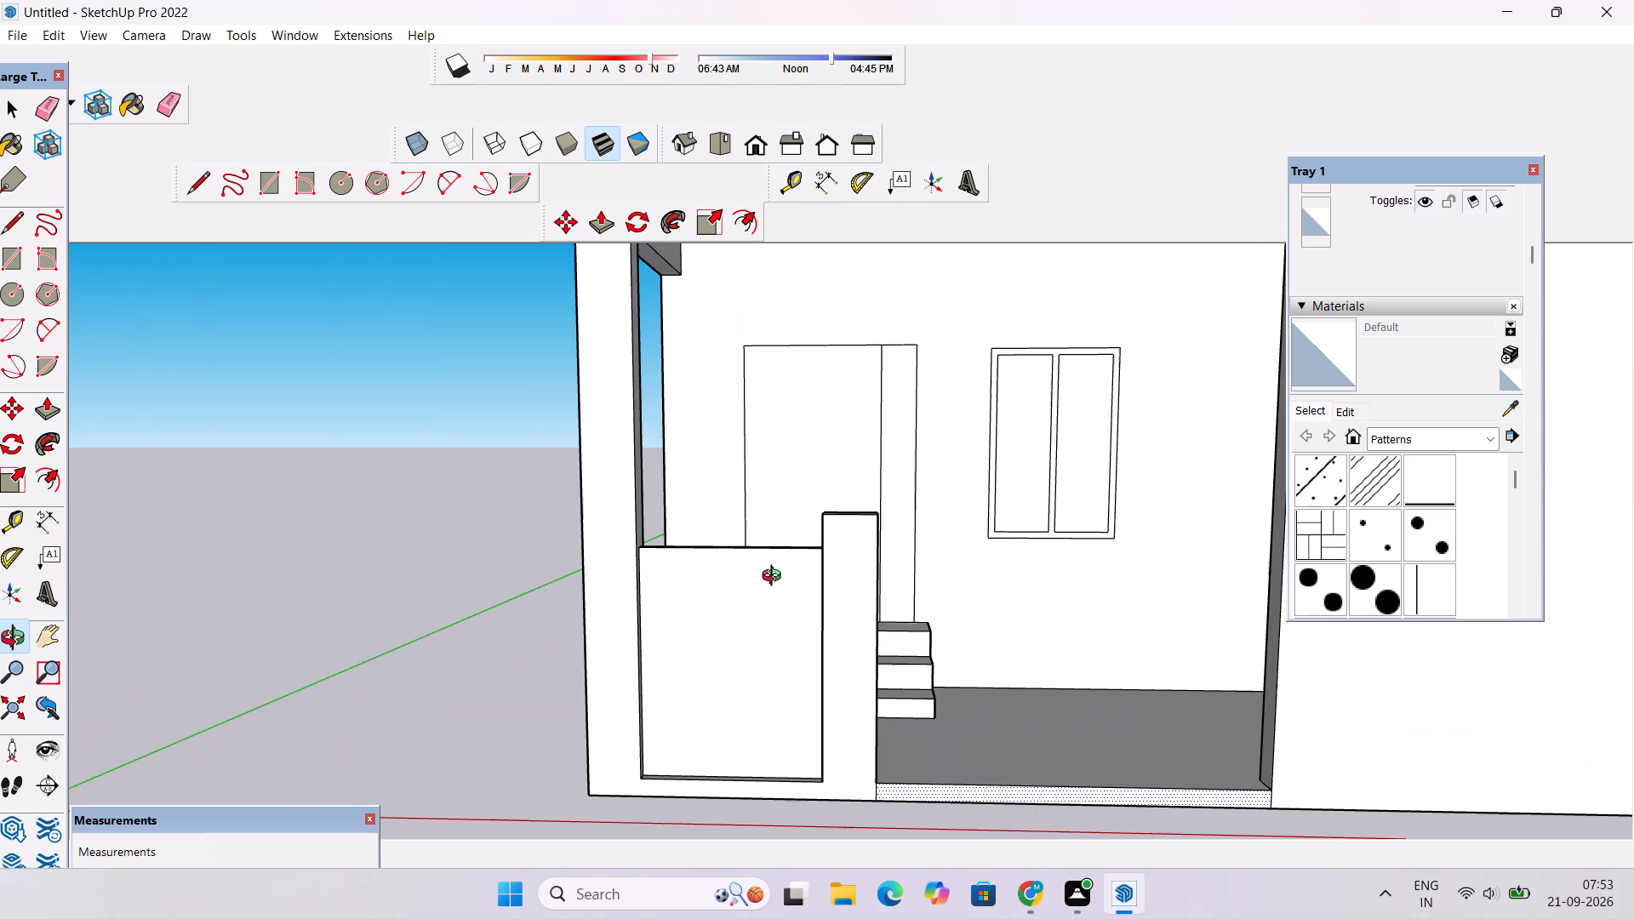
scroll(775, 578, "up", 2)
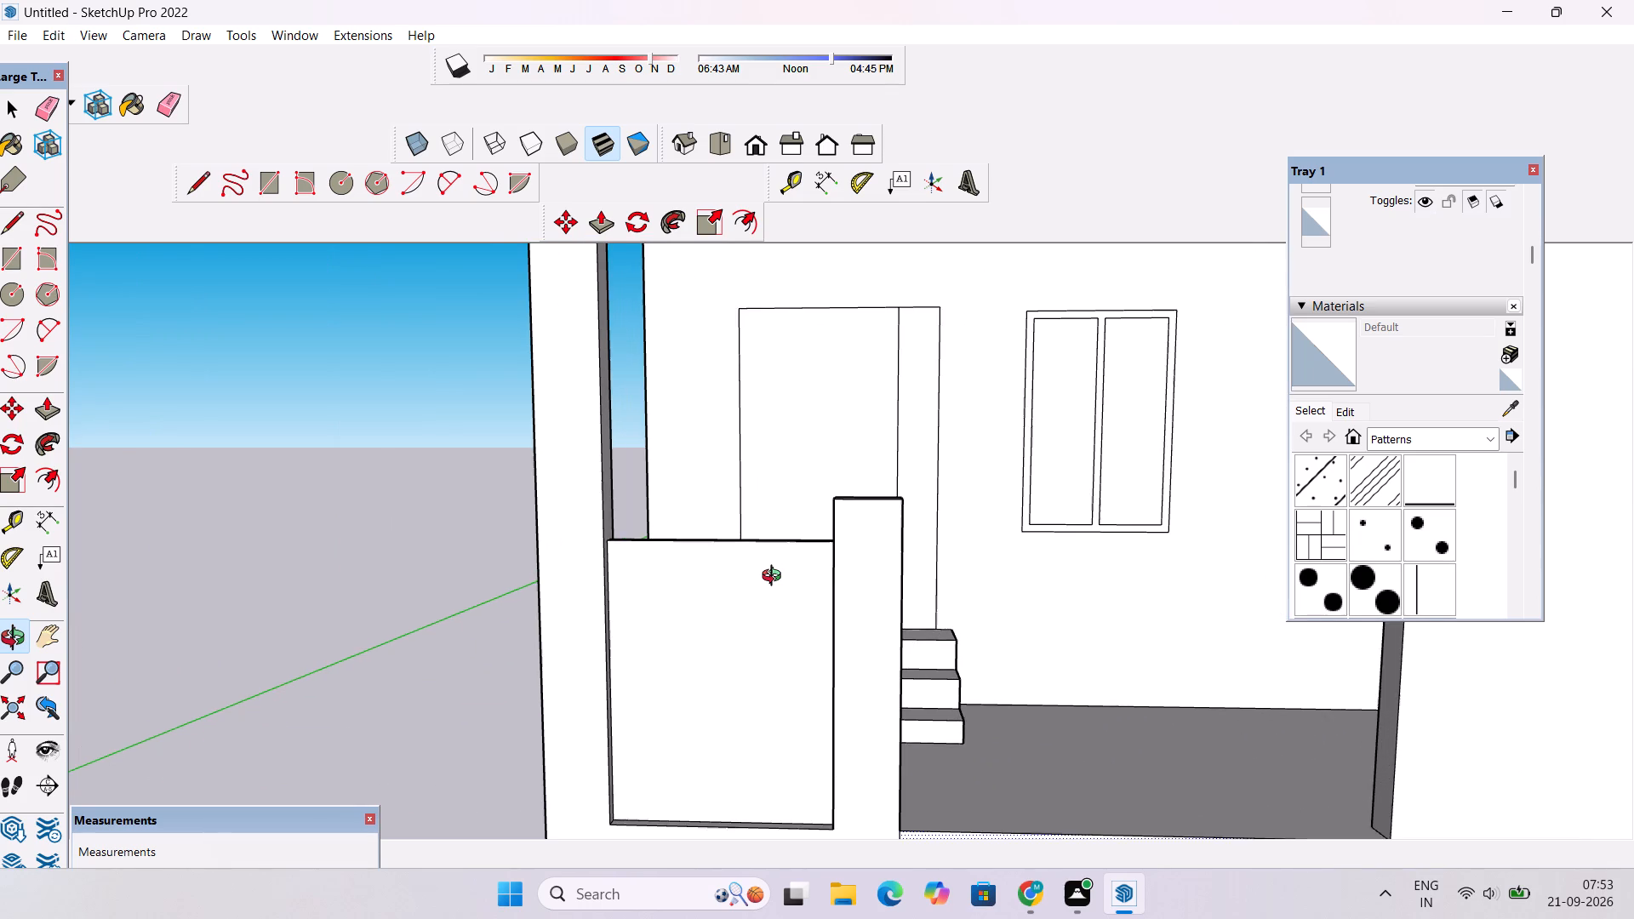
Draw a tall narrow rectangle about 7' 2" high and 1' 5" wide on the panel wall's front face.
scroll(775, 578, "down", 3)
left_click_drag(831, 715, 864, 767)
left_click_drag(871, 764, 848, 635, "shift")
left_click_drag(775, 664, 790, 642)
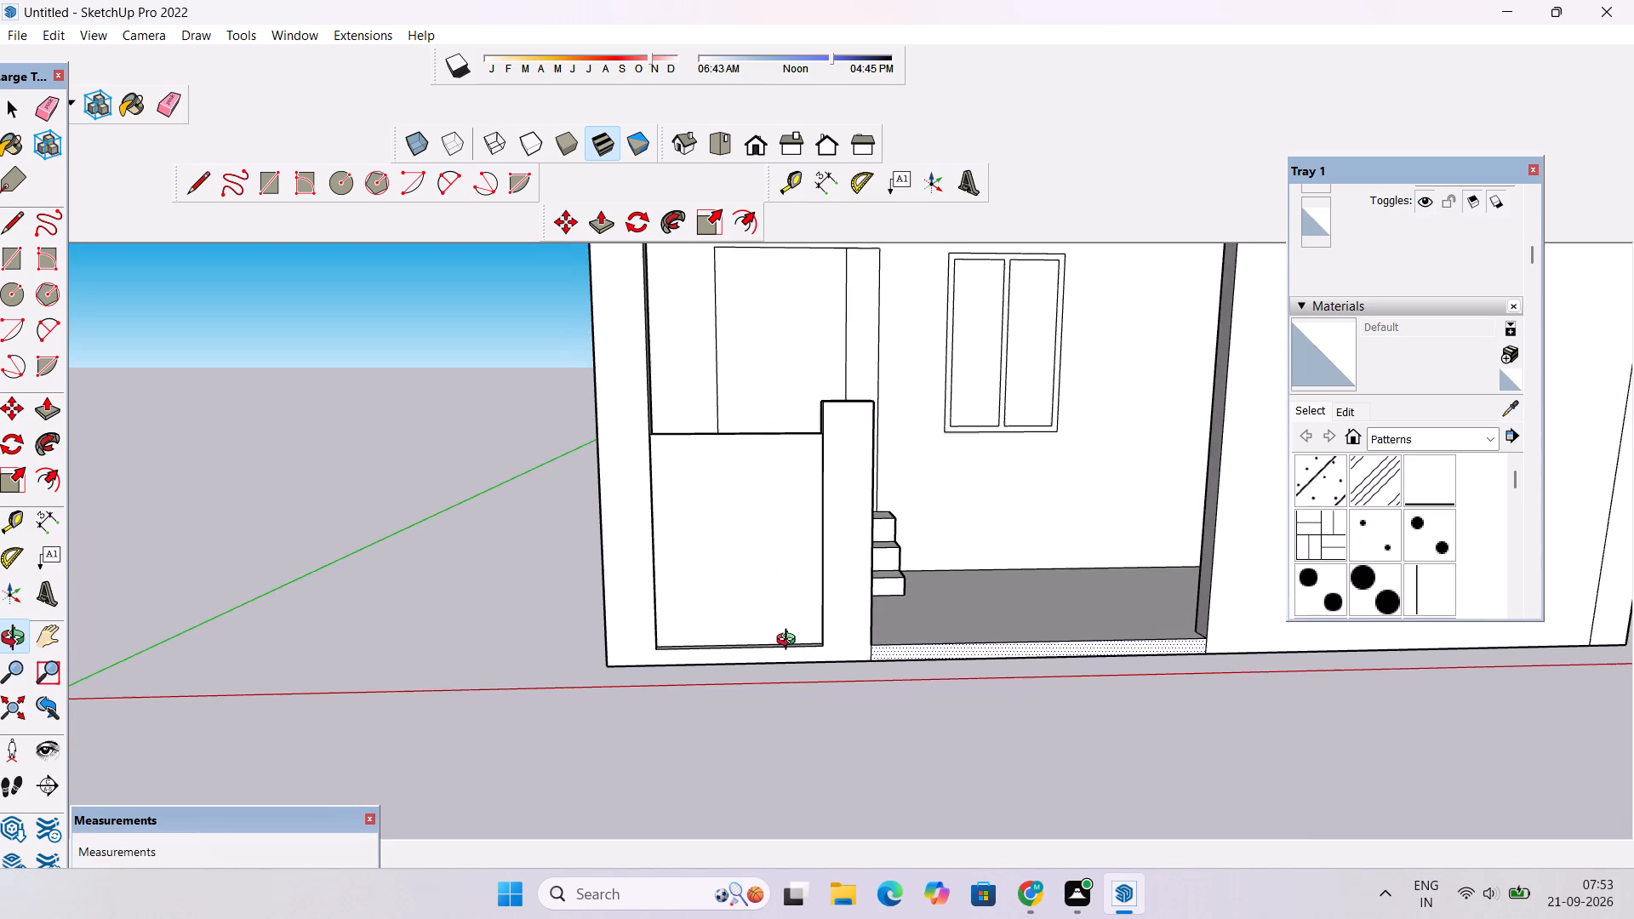
scroll(790, 642, "up", 2)
key("r")
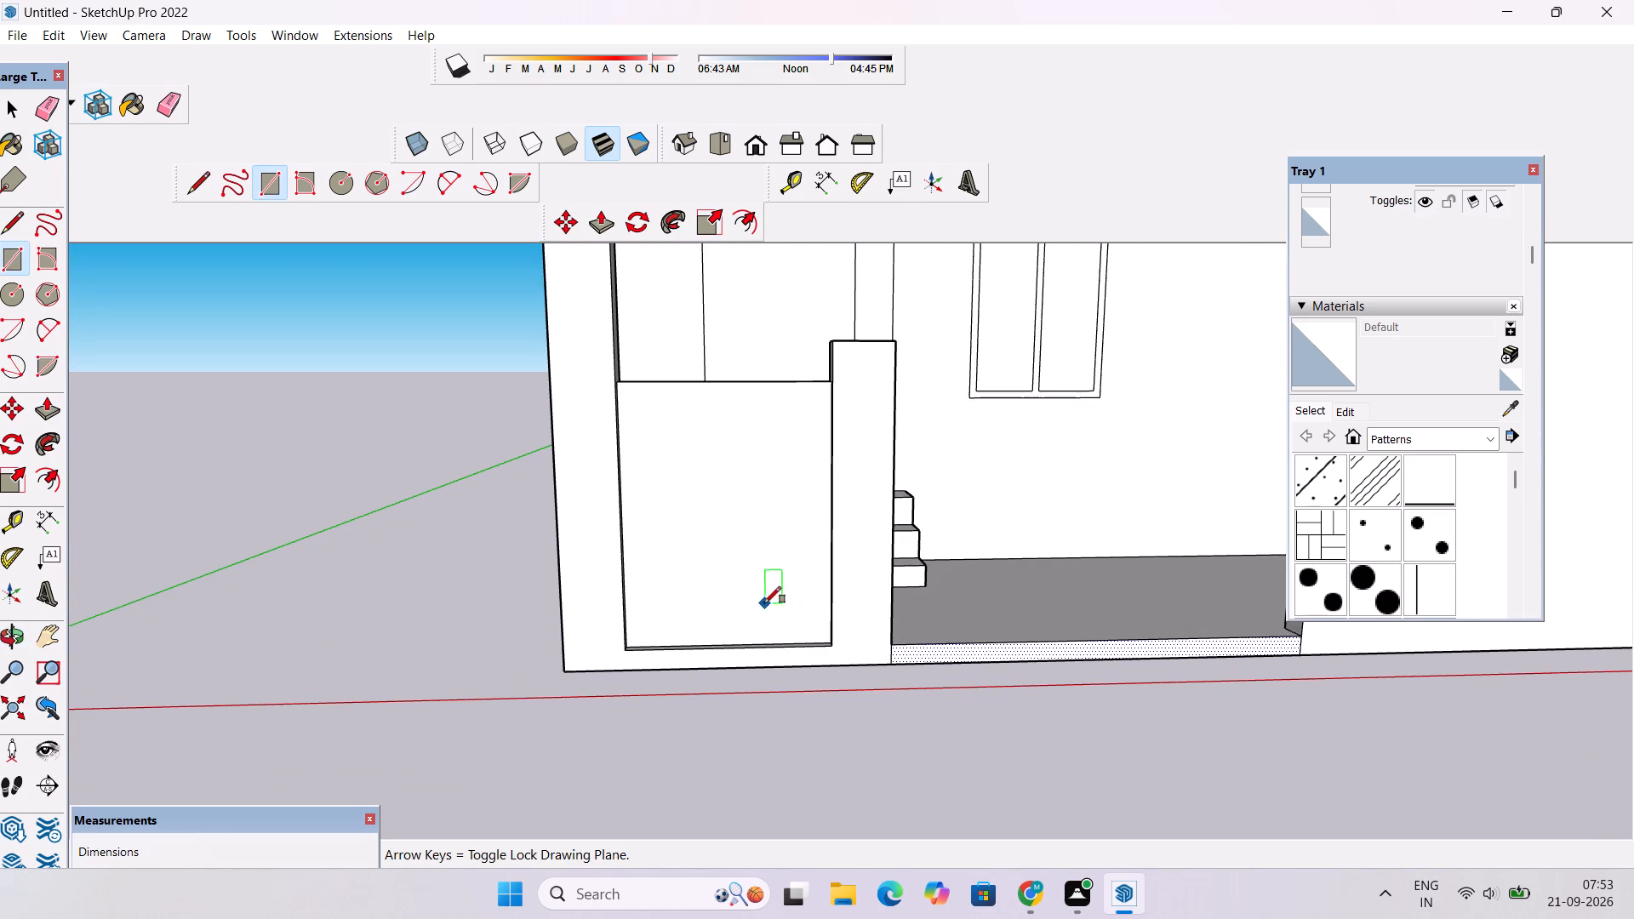
left_click(674, 591)
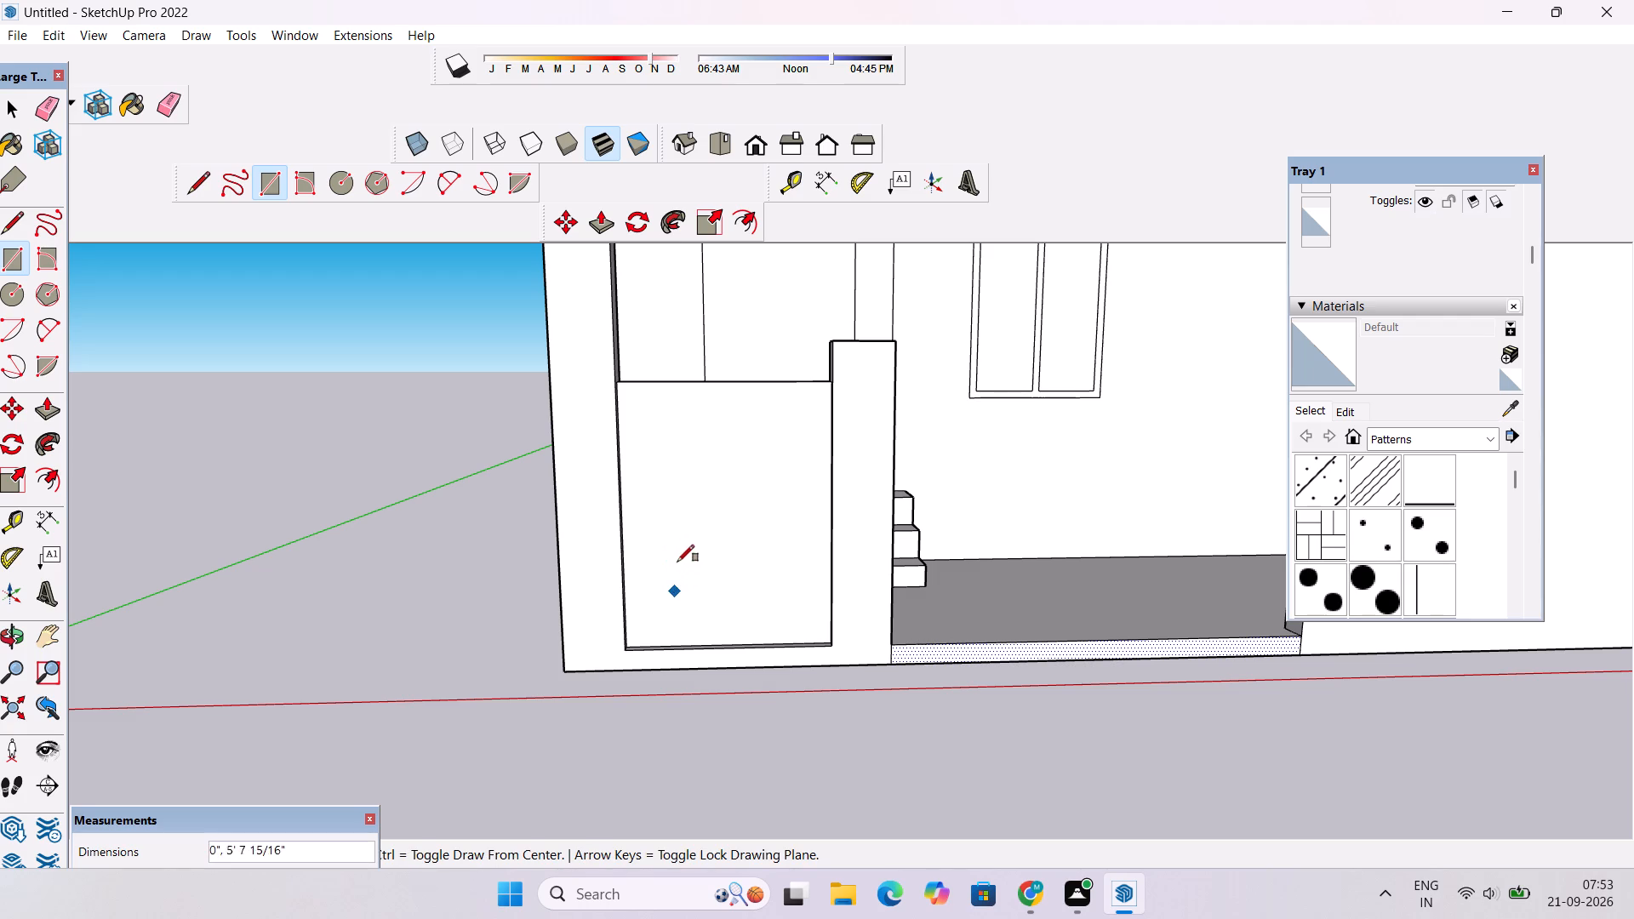
left_click(701, 439)
key("space")
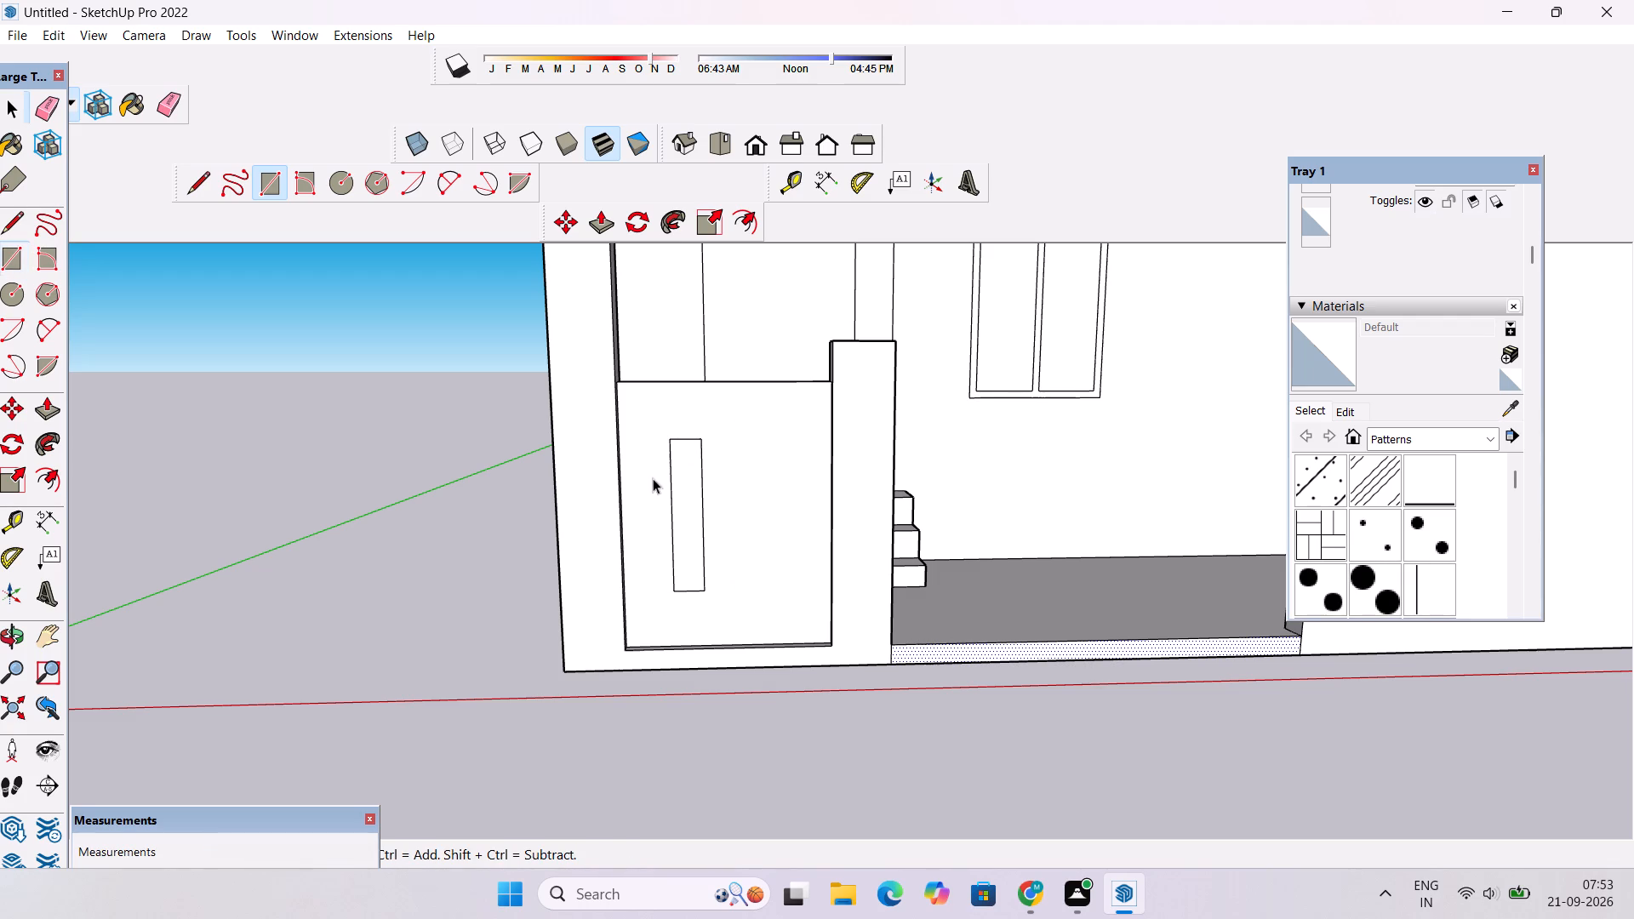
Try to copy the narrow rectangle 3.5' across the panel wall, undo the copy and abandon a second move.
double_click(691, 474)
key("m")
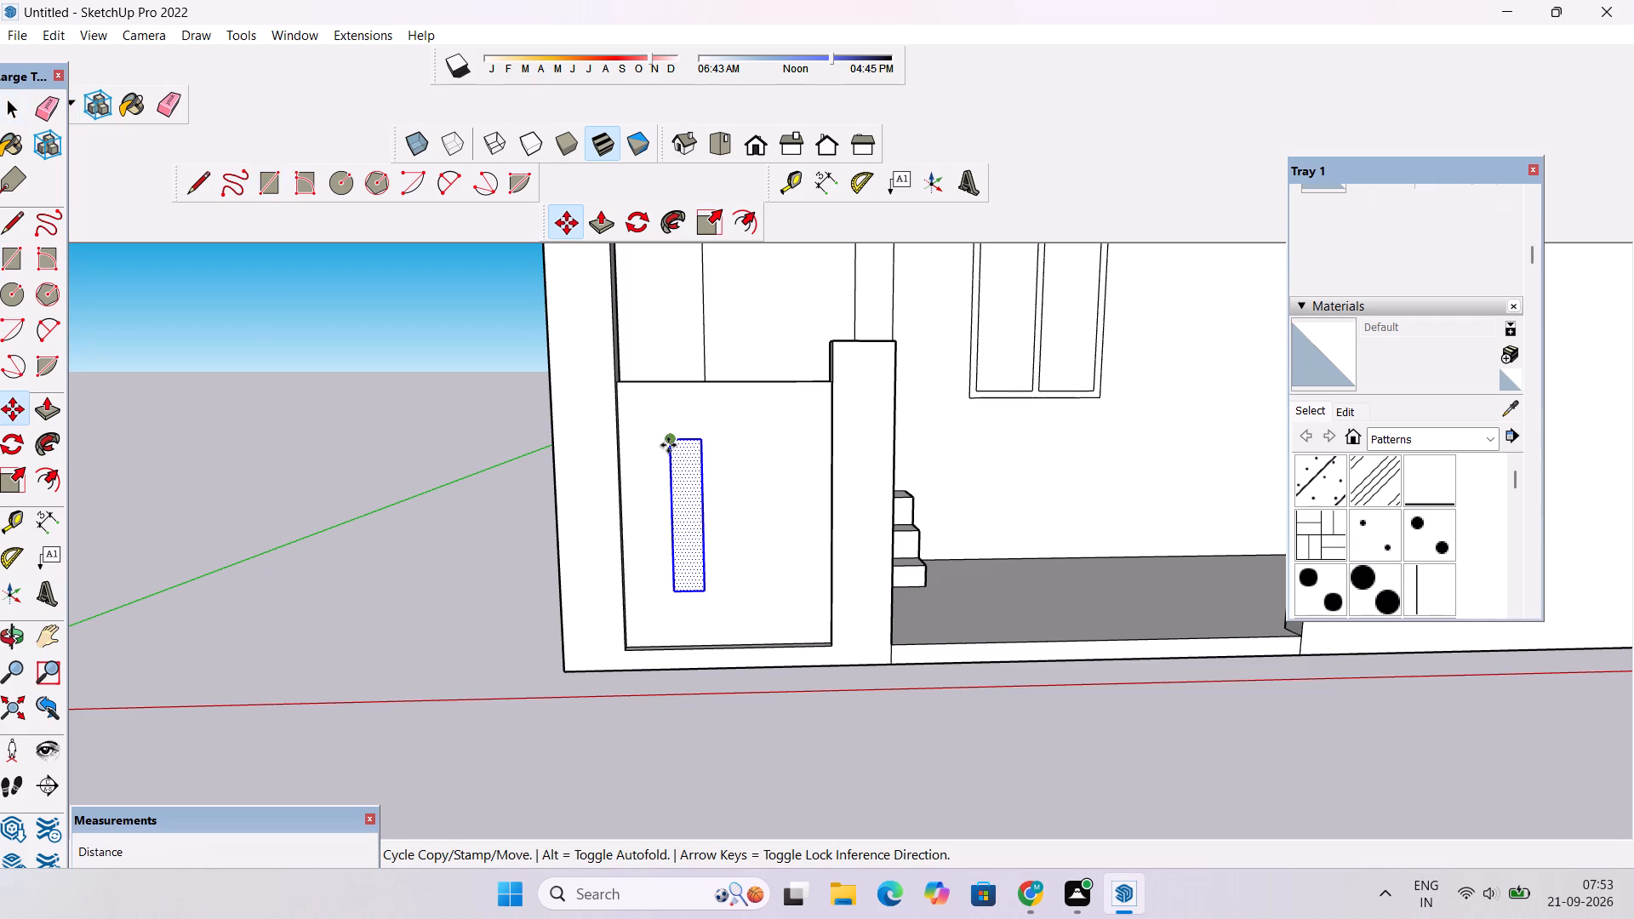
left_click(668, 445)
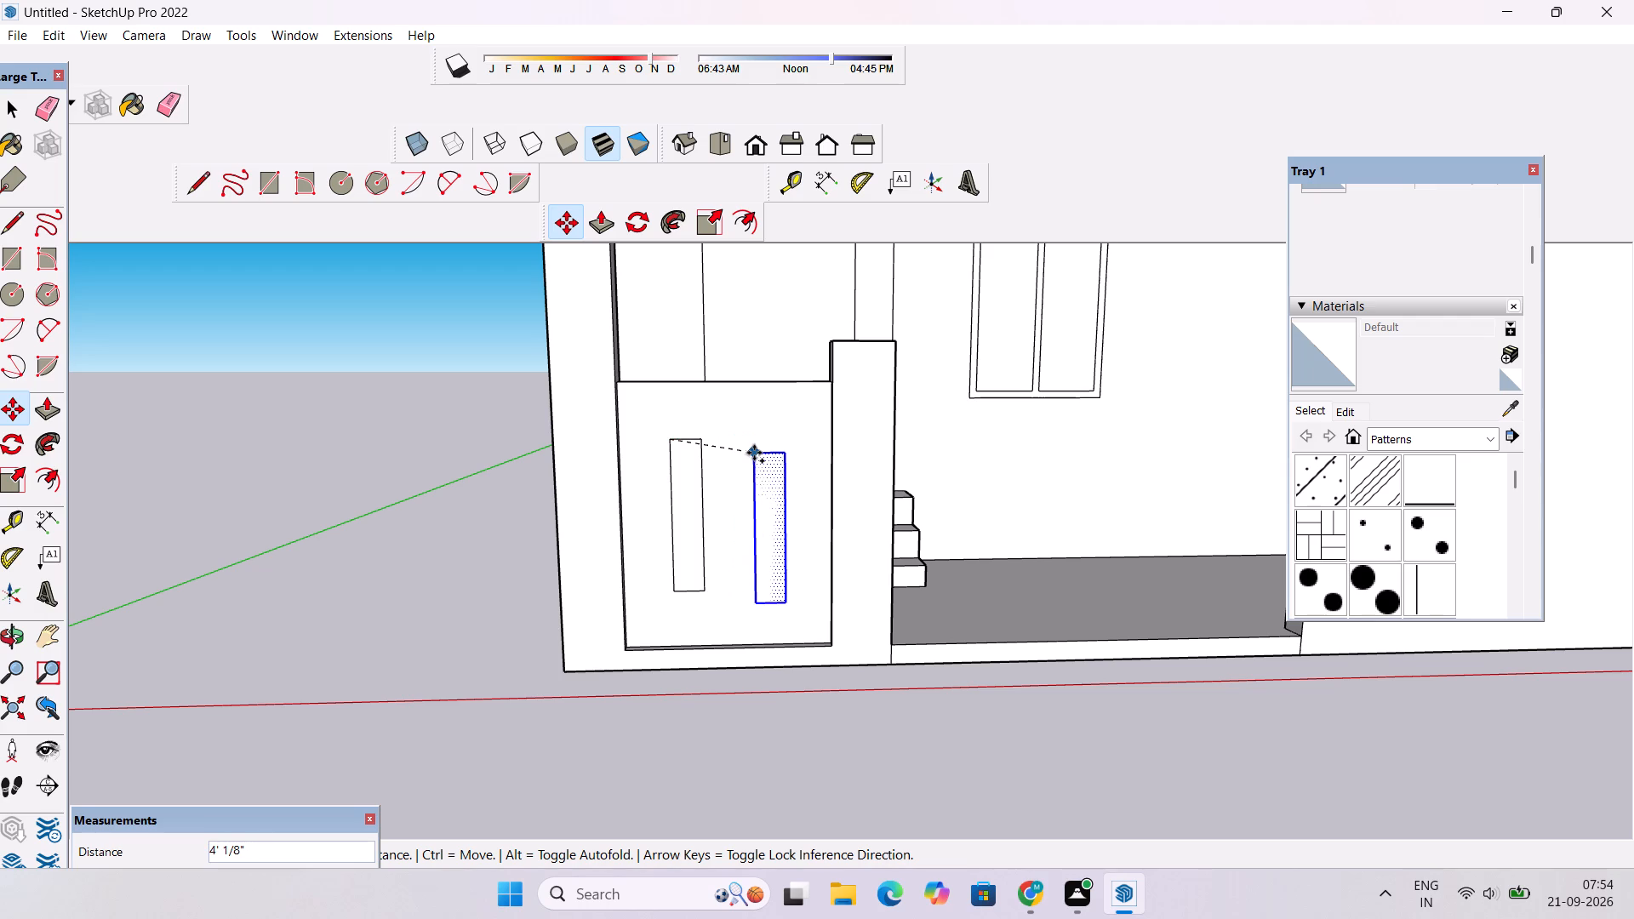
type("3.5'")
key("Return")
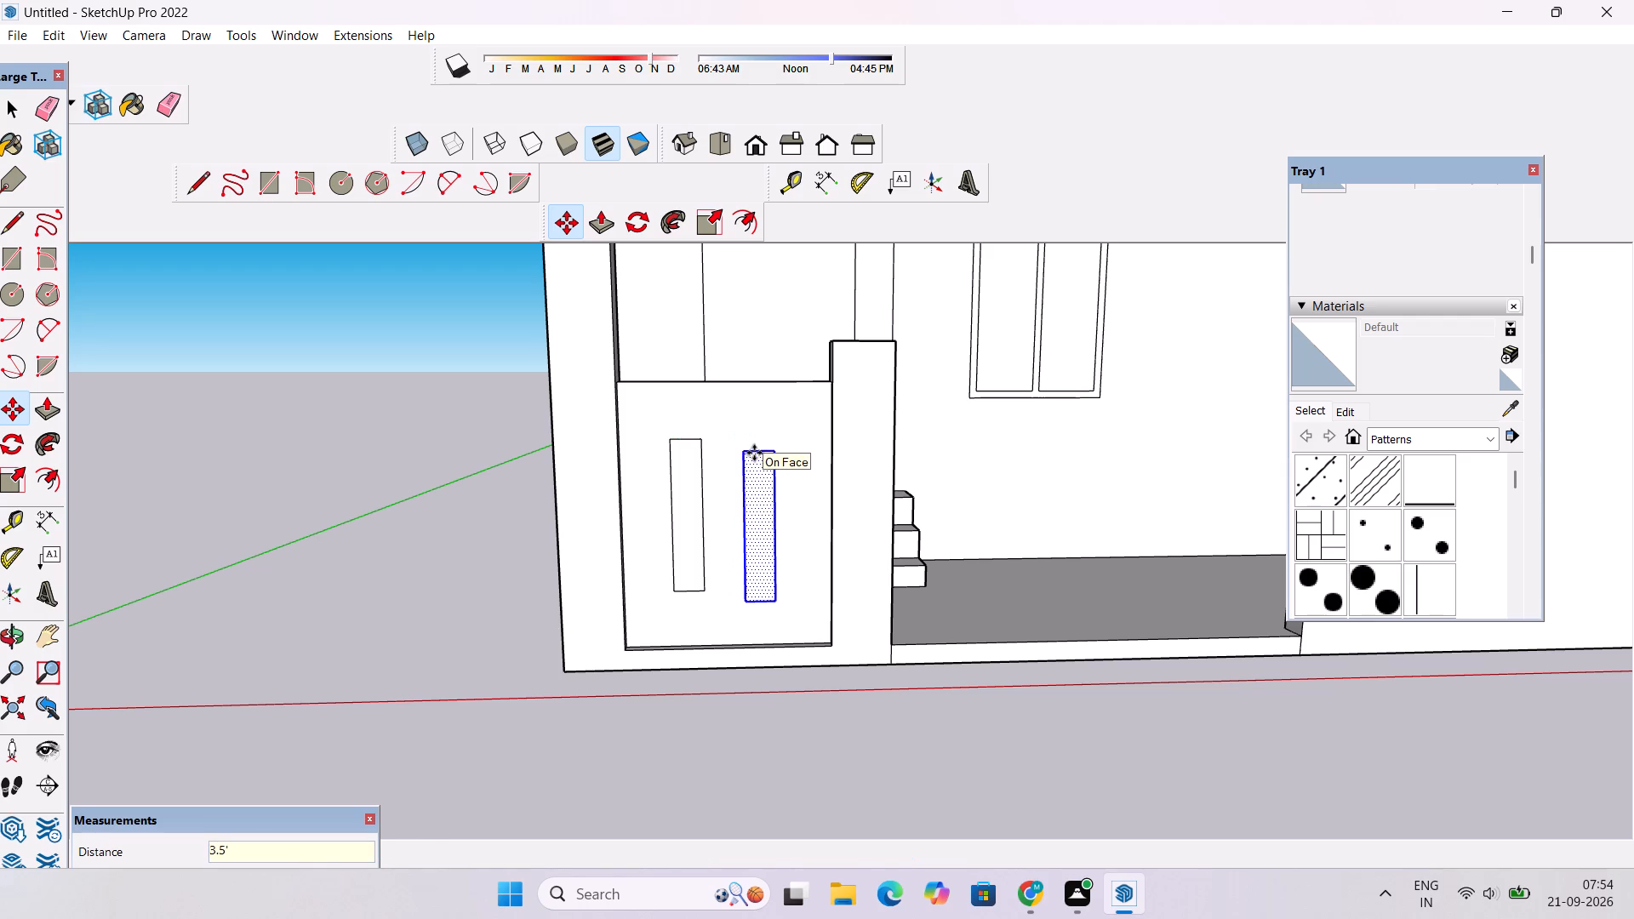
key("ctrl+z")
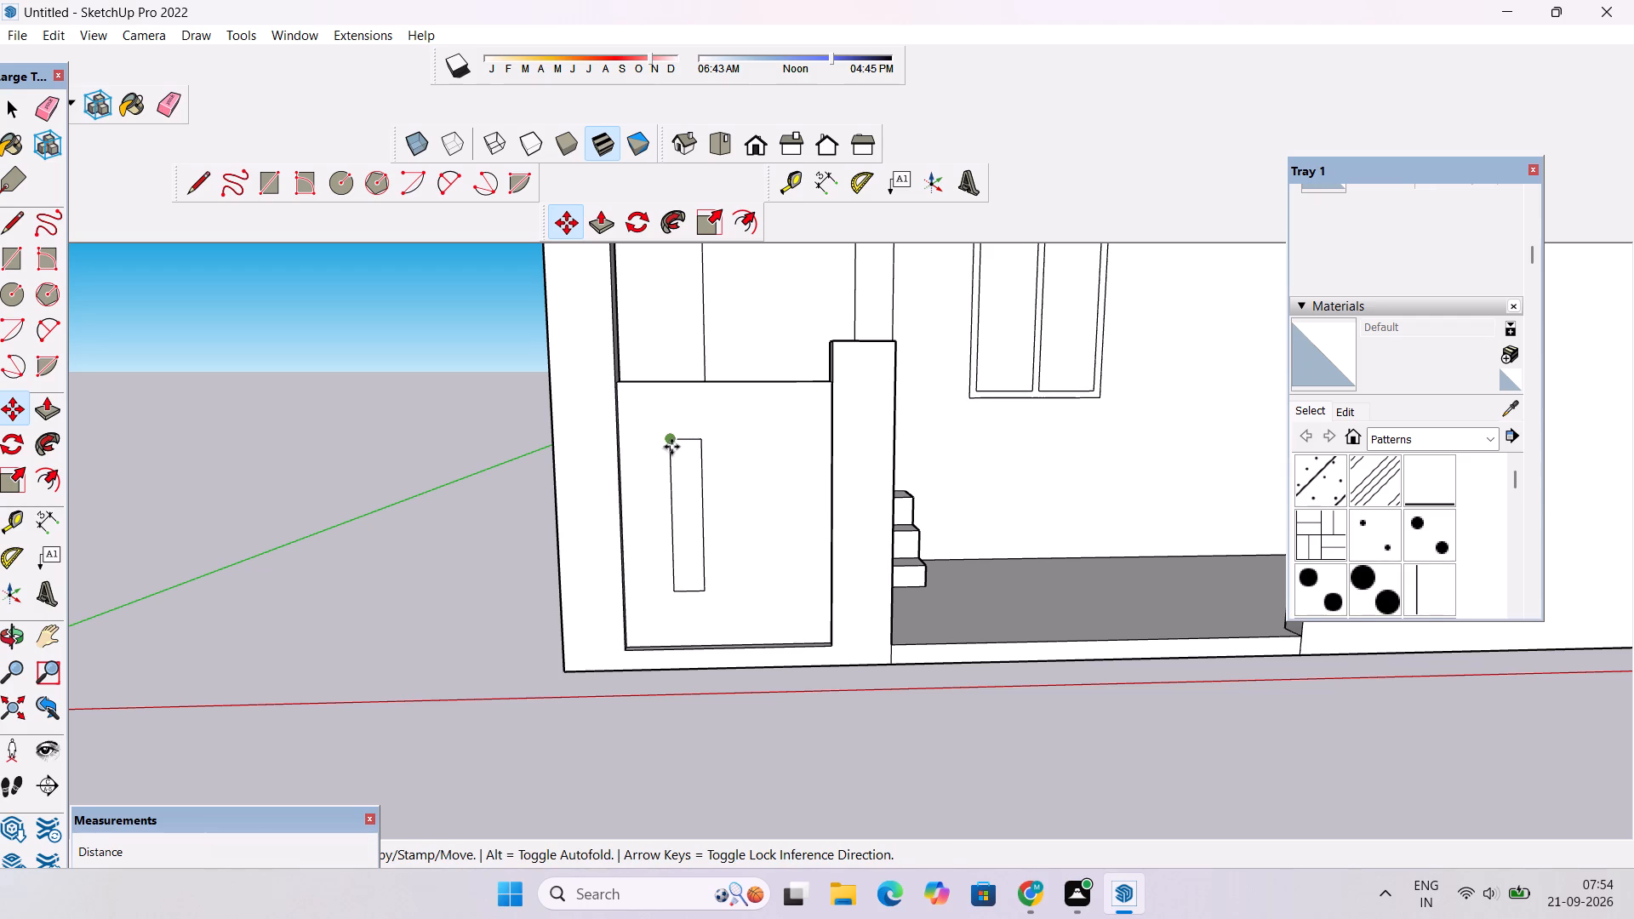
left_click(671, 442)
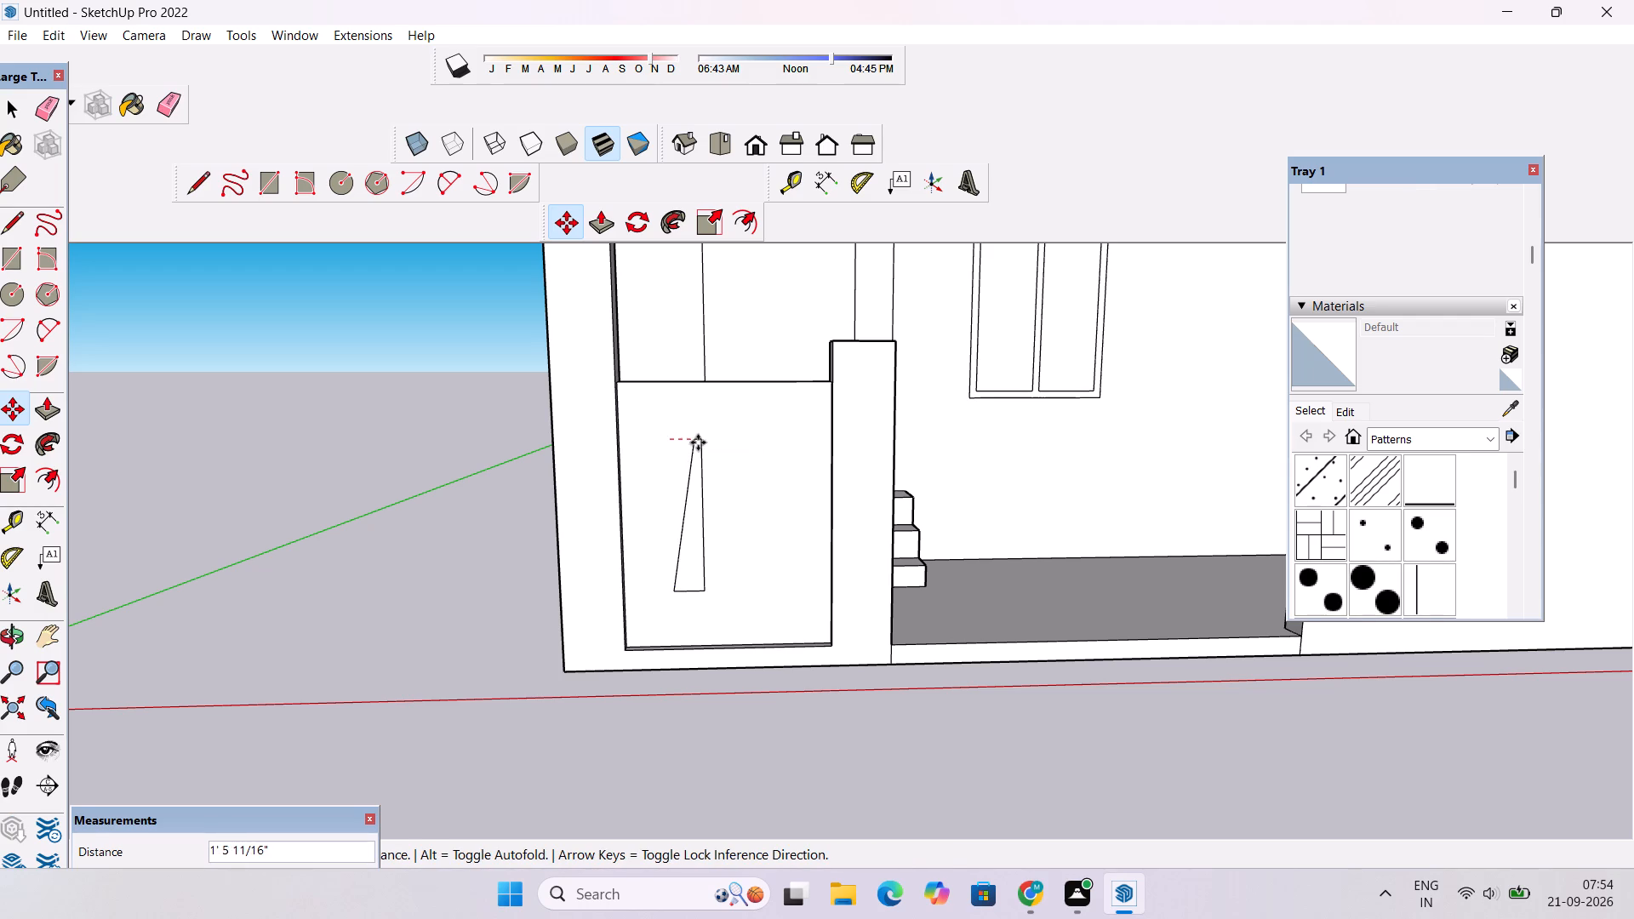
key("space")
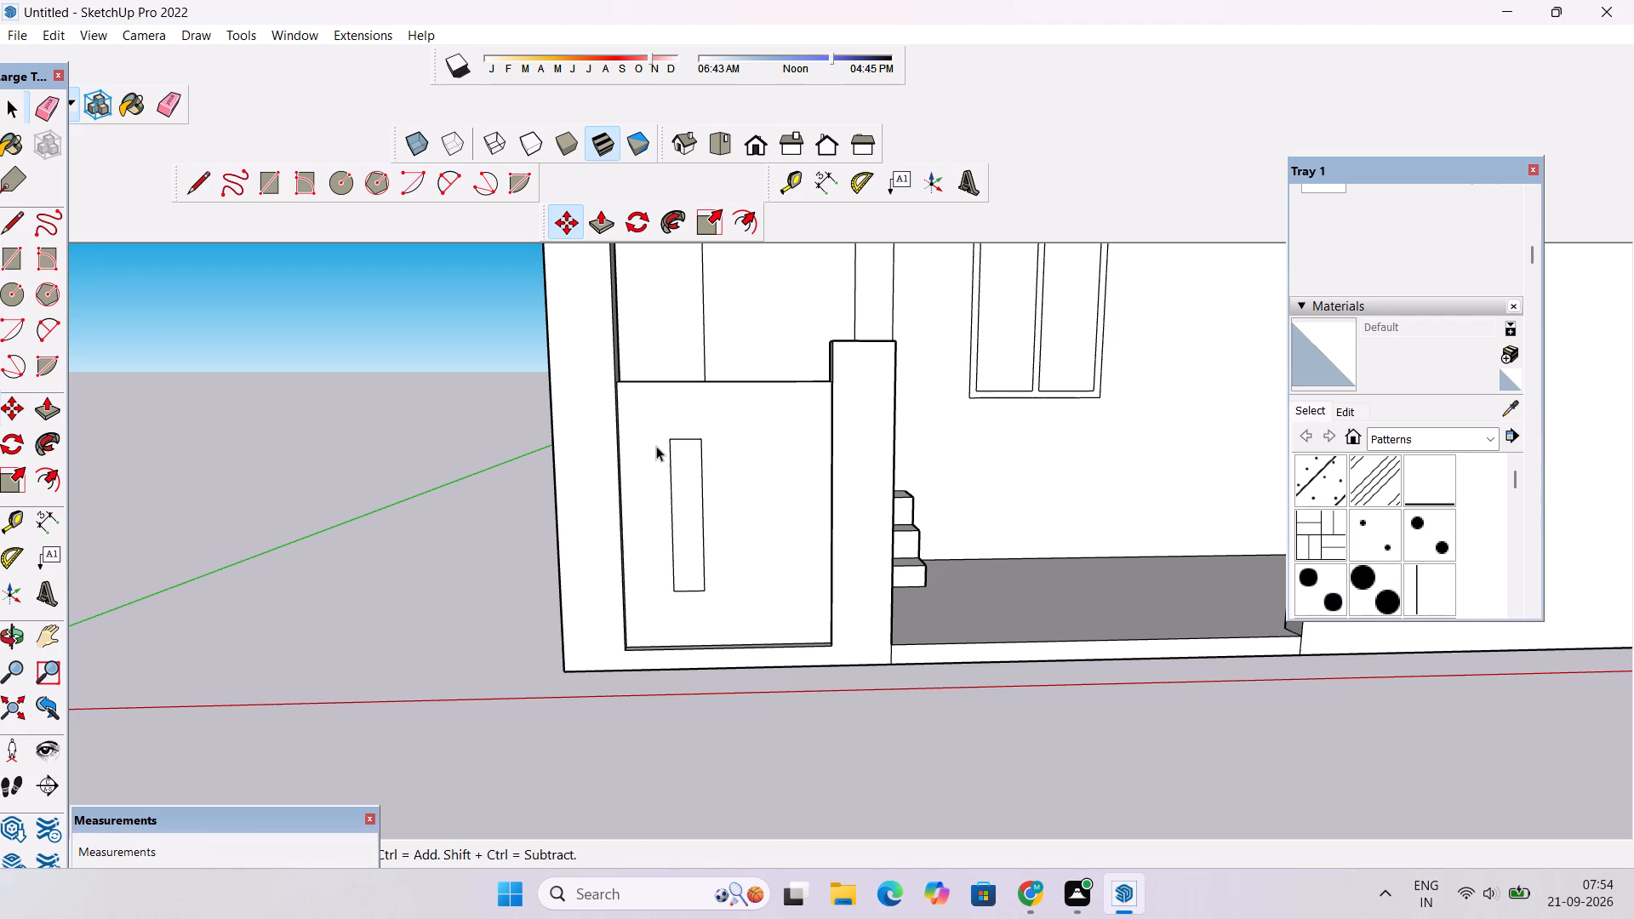
Copy the narrow rectangle 3' 6" horizontally along the panel wall, level with the original, and clear the selection.
double_click(677, 488)
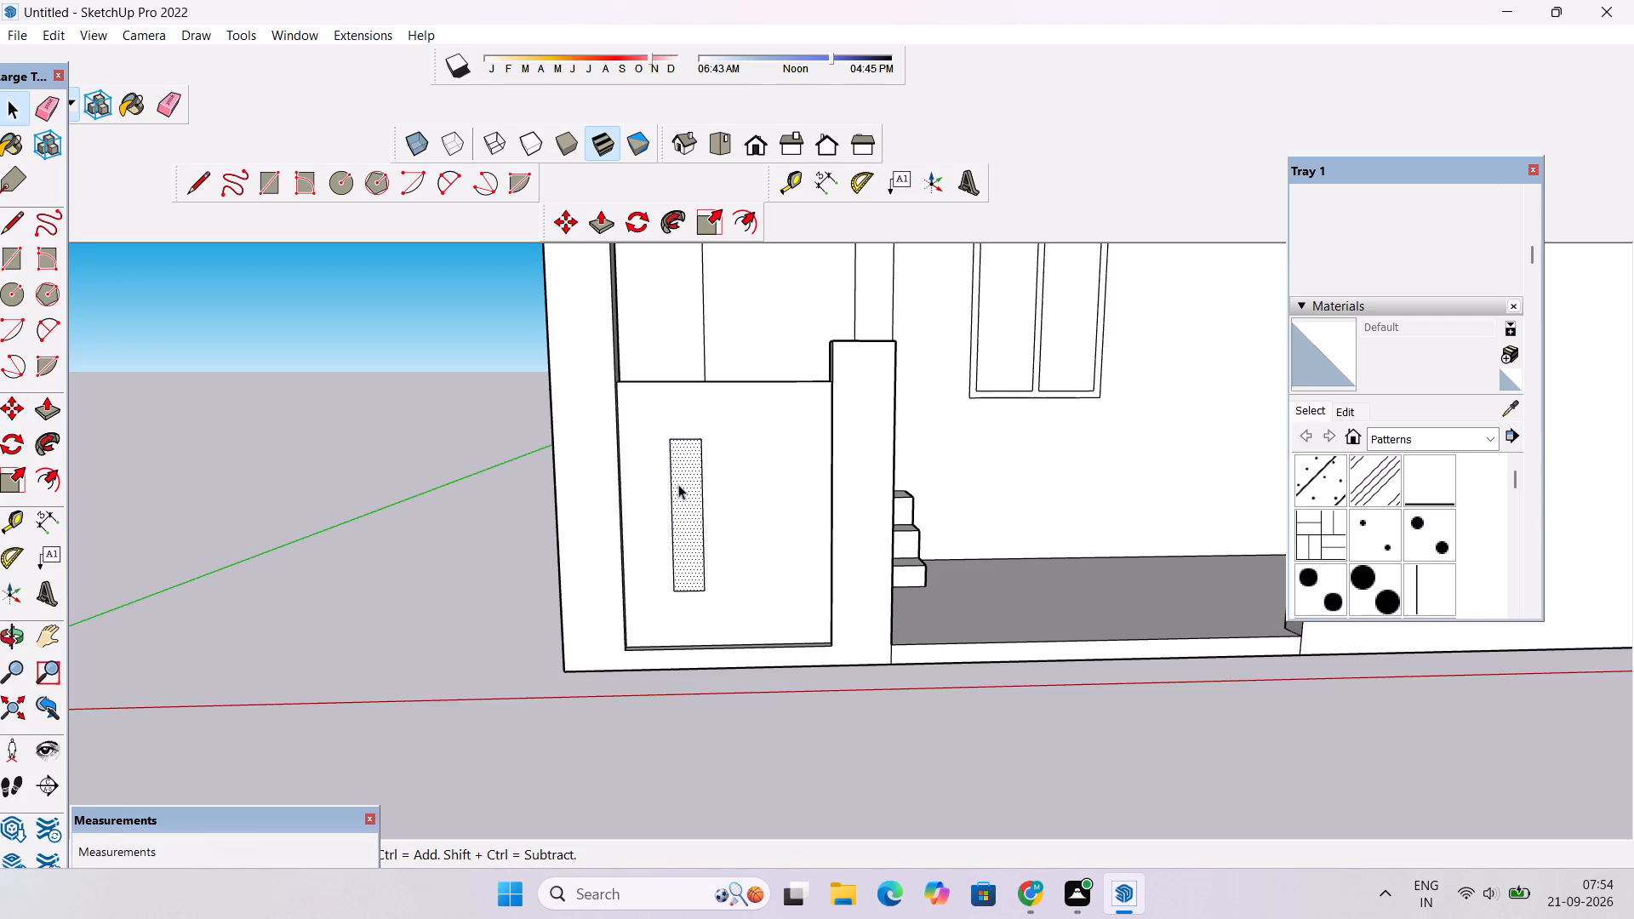
key("m")
left_click(671, 442)
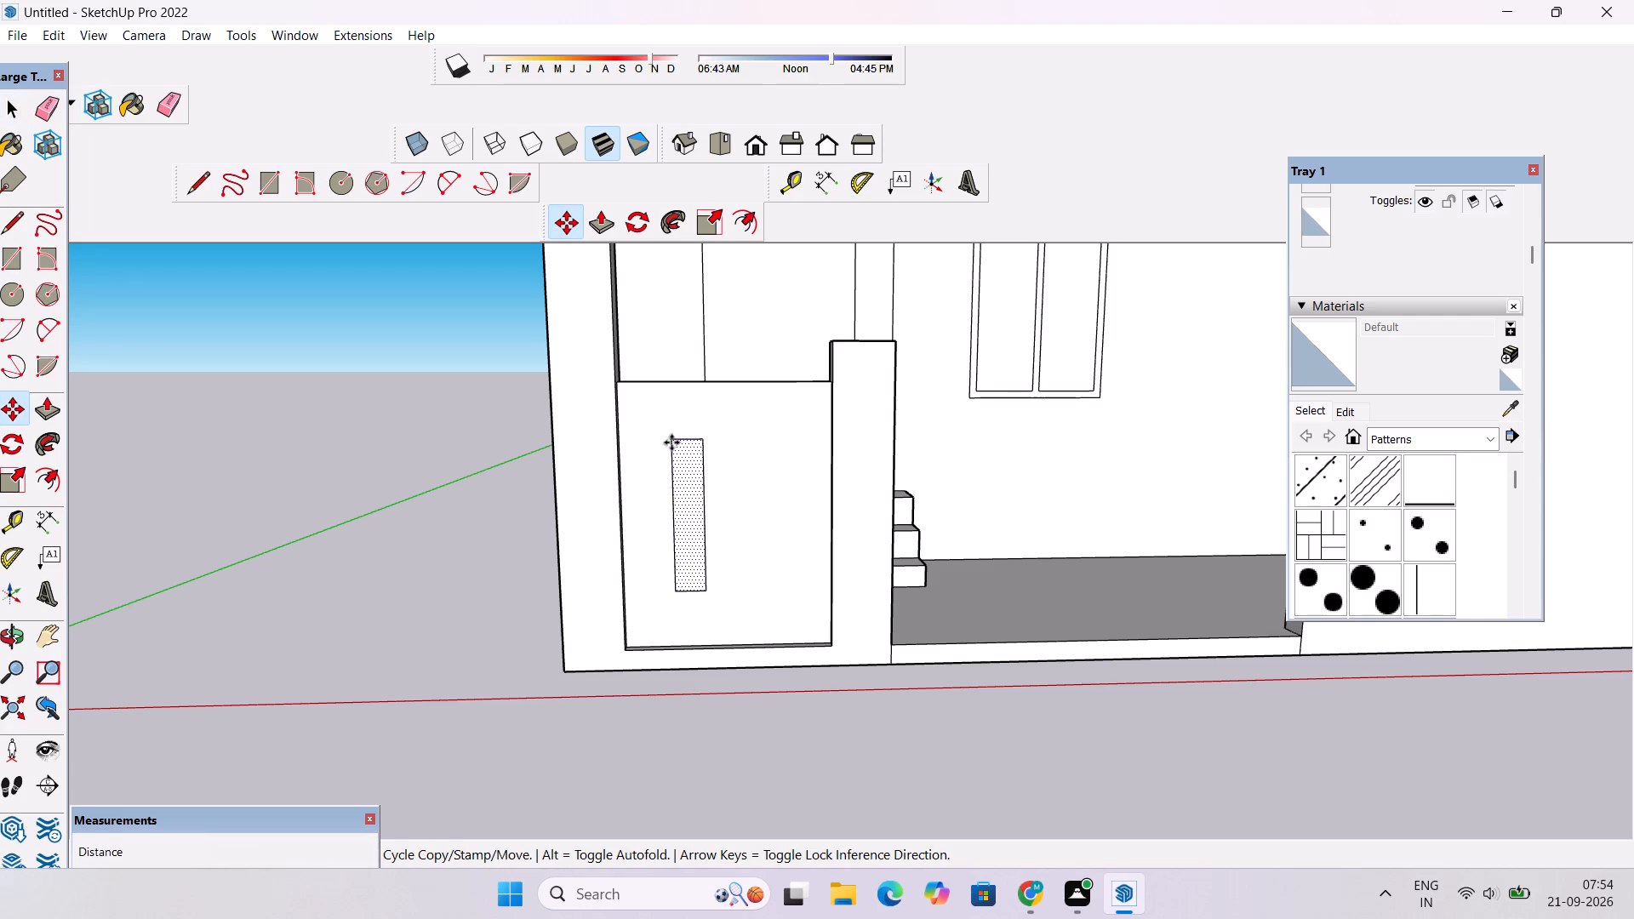
left_click(747, 447)
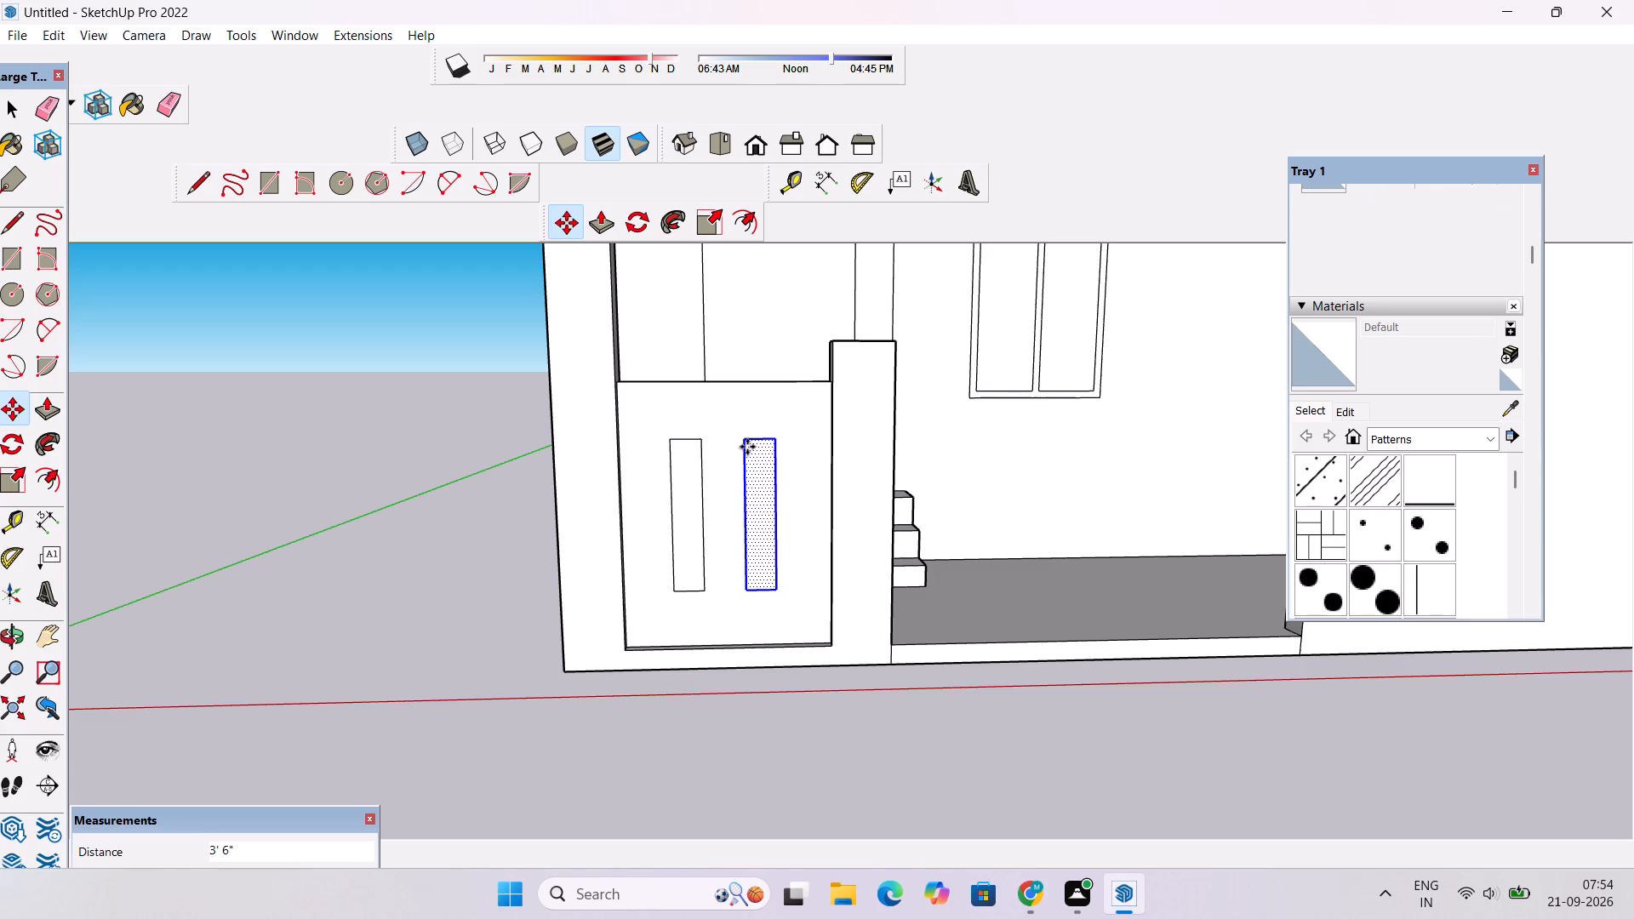
key("o")
scroll(747, 447, "down", 3)
left_click_drag(749, 462, 768, 515)
left_click_drag(785, 545, 785, 511)
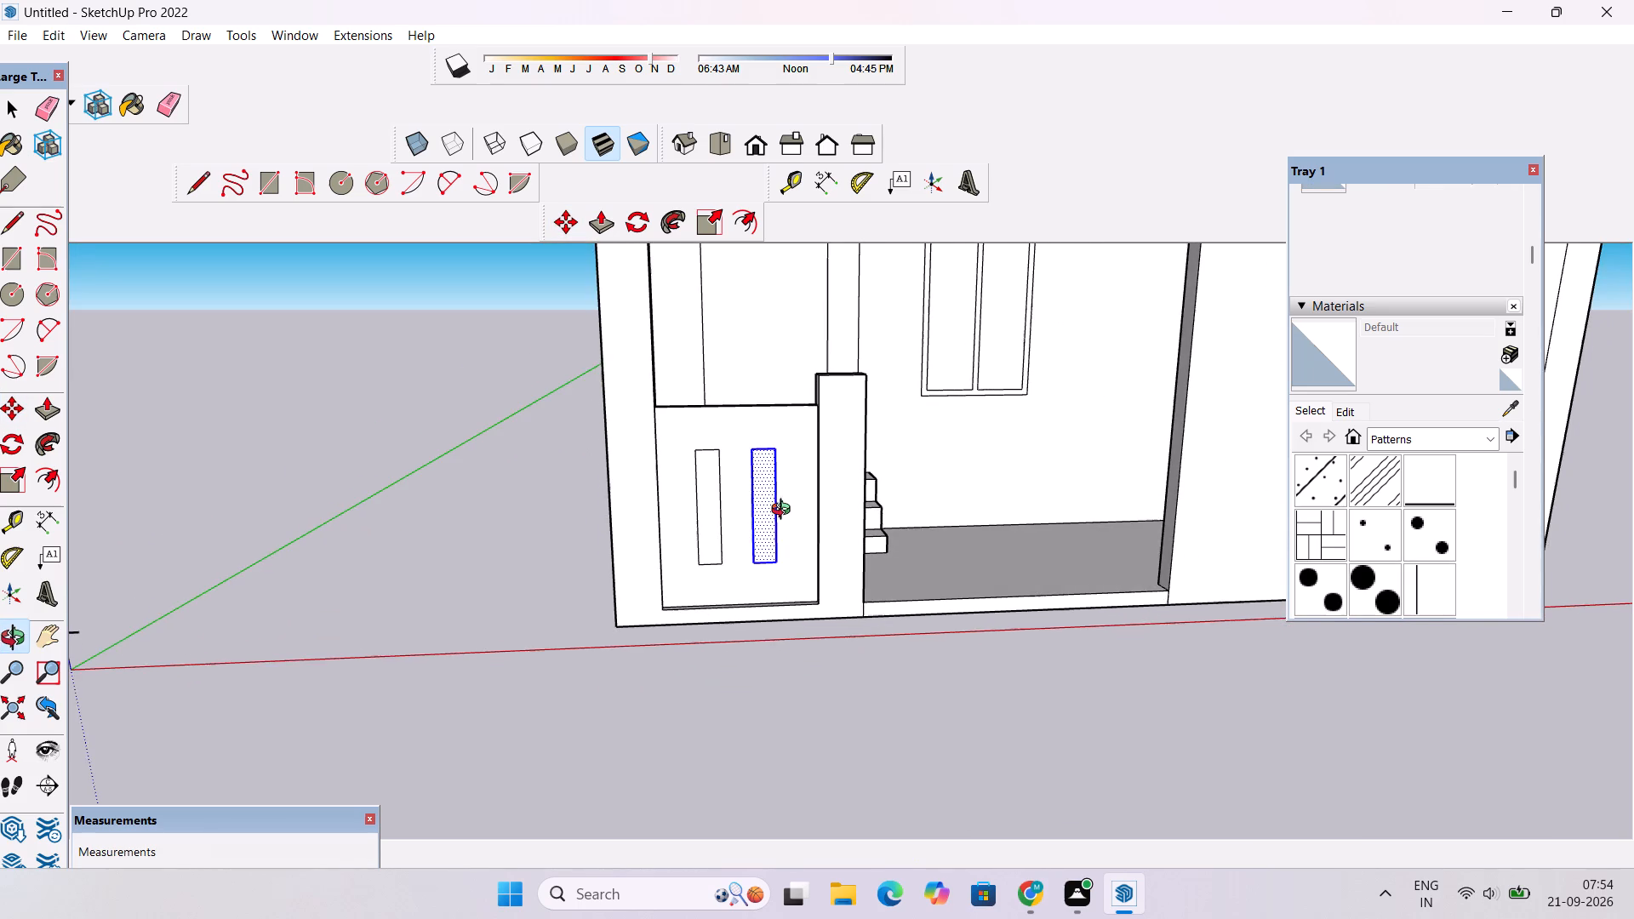
left_click_drag(785, 511, 778, 500, "shift")
key("space")
left_click(549, 490)
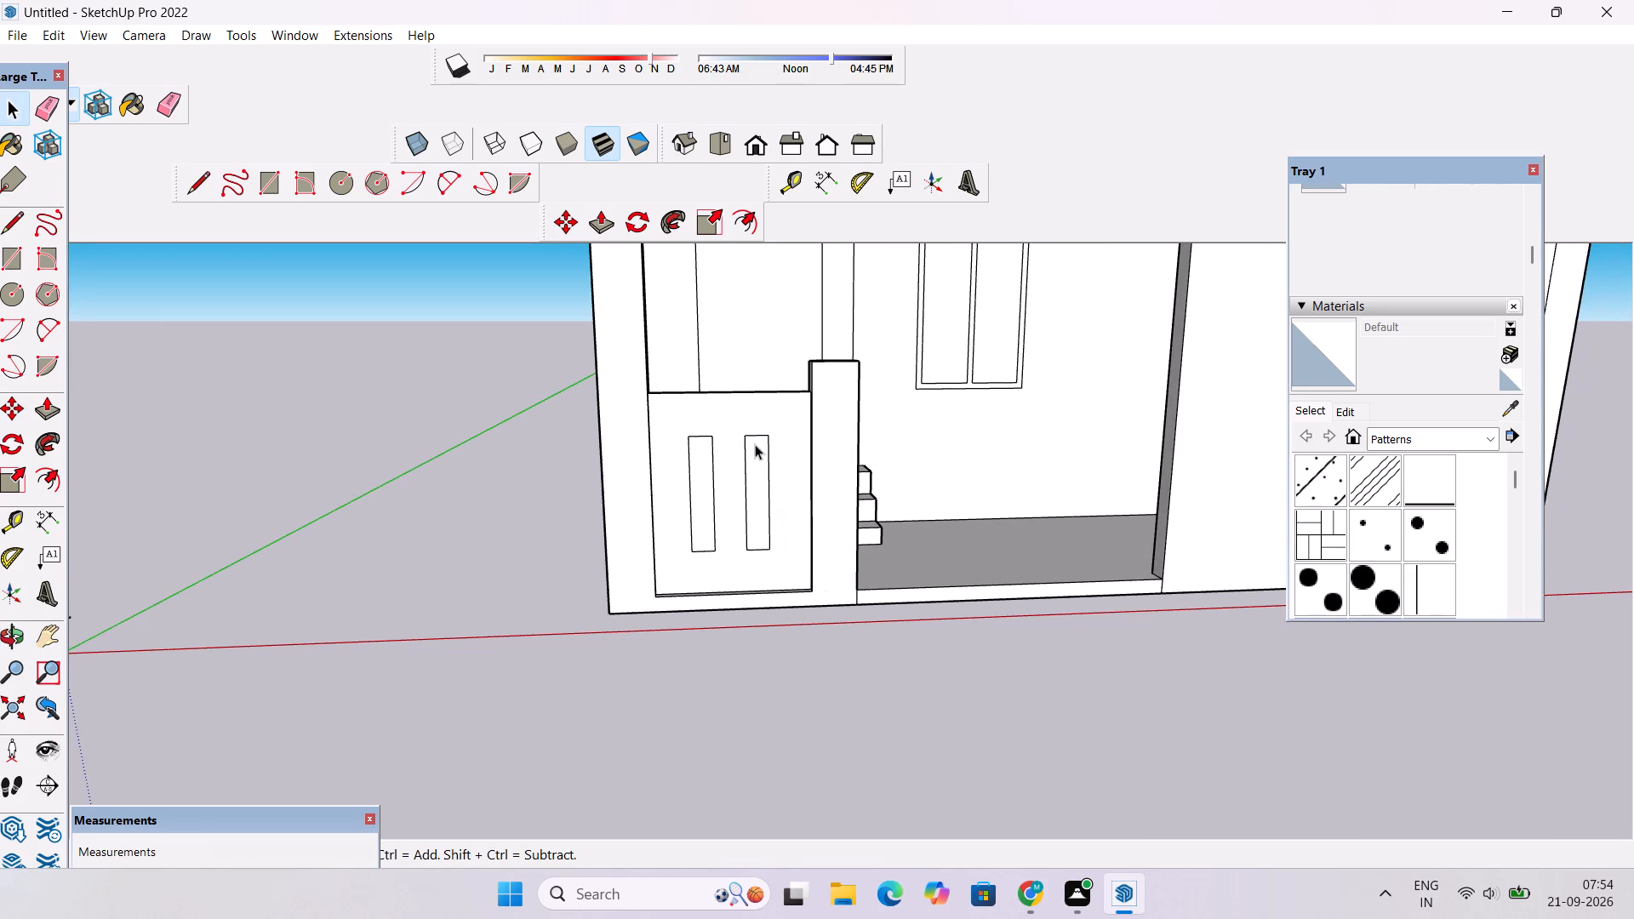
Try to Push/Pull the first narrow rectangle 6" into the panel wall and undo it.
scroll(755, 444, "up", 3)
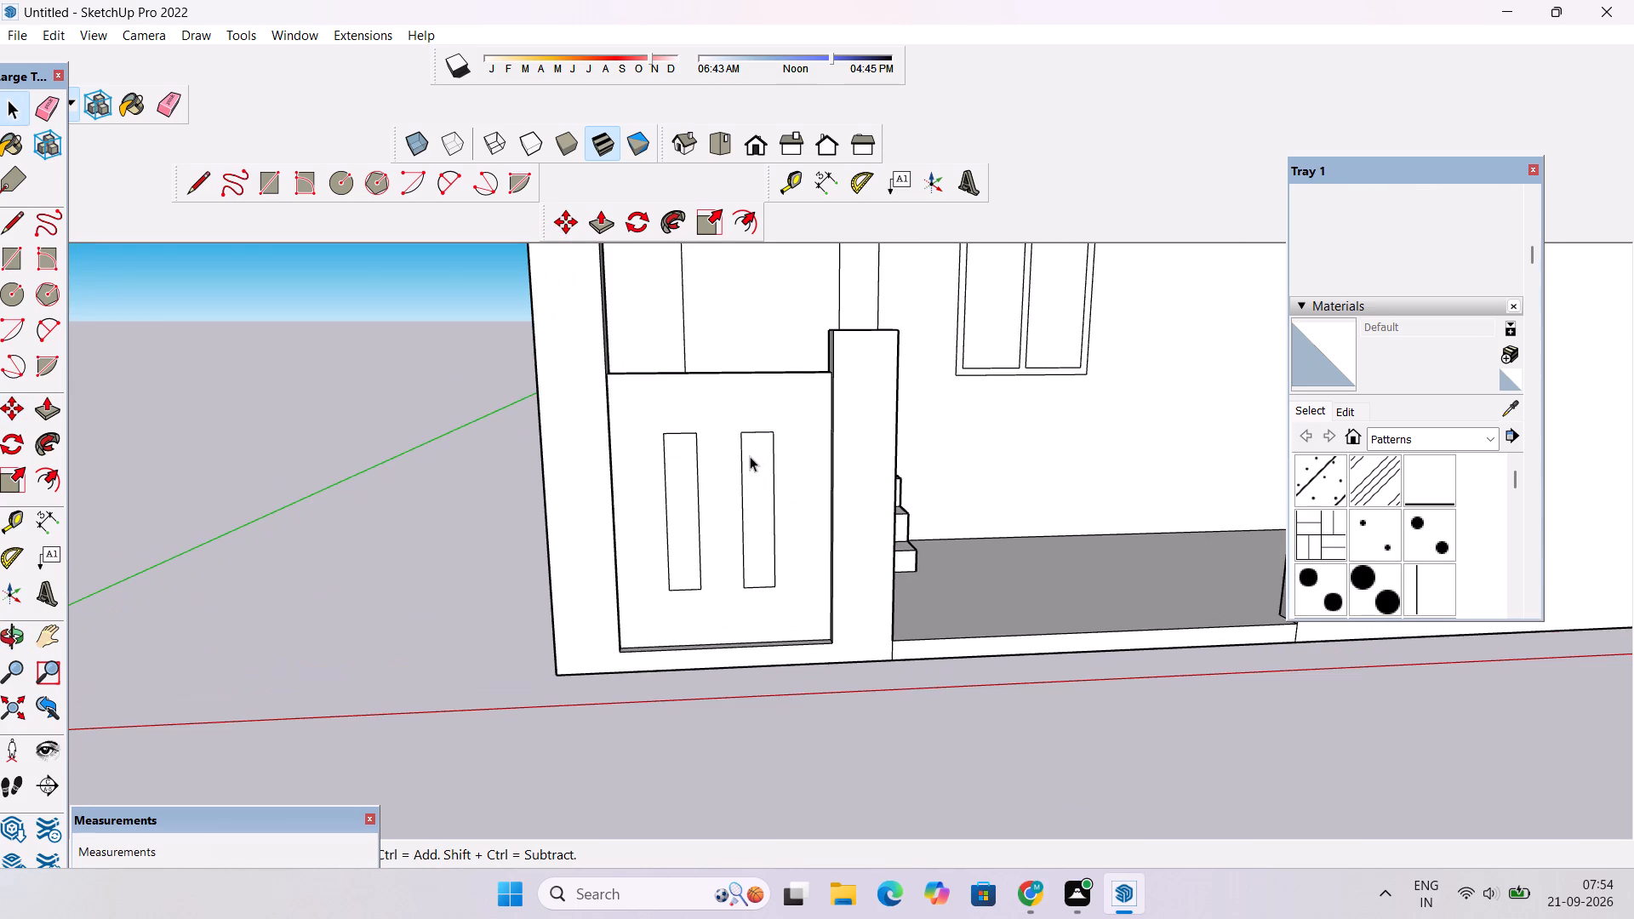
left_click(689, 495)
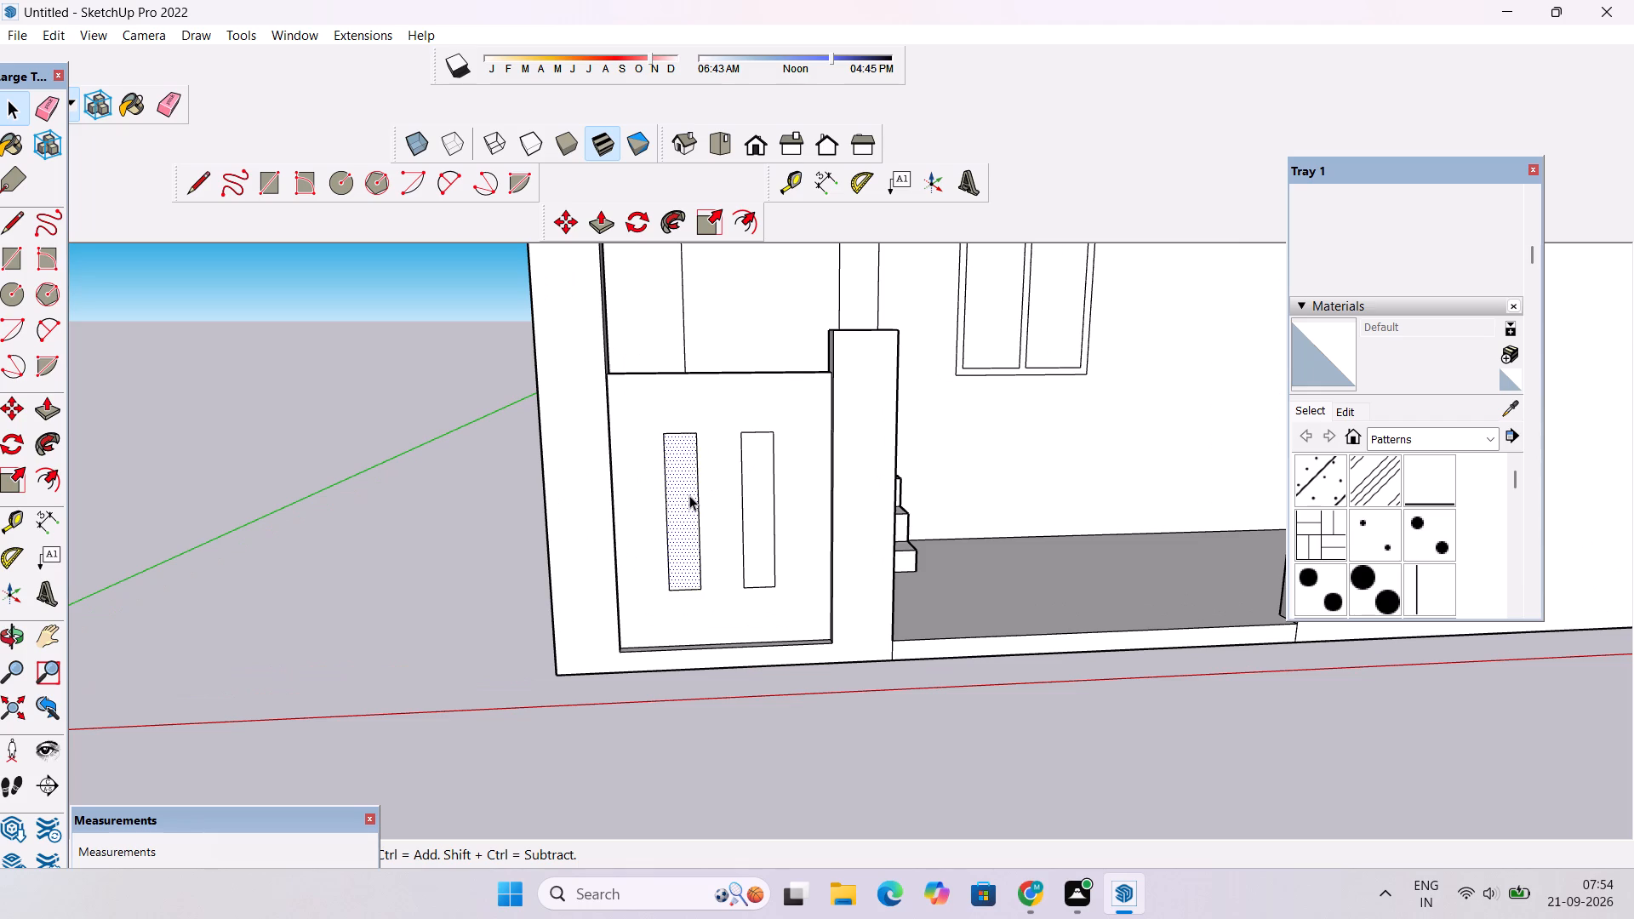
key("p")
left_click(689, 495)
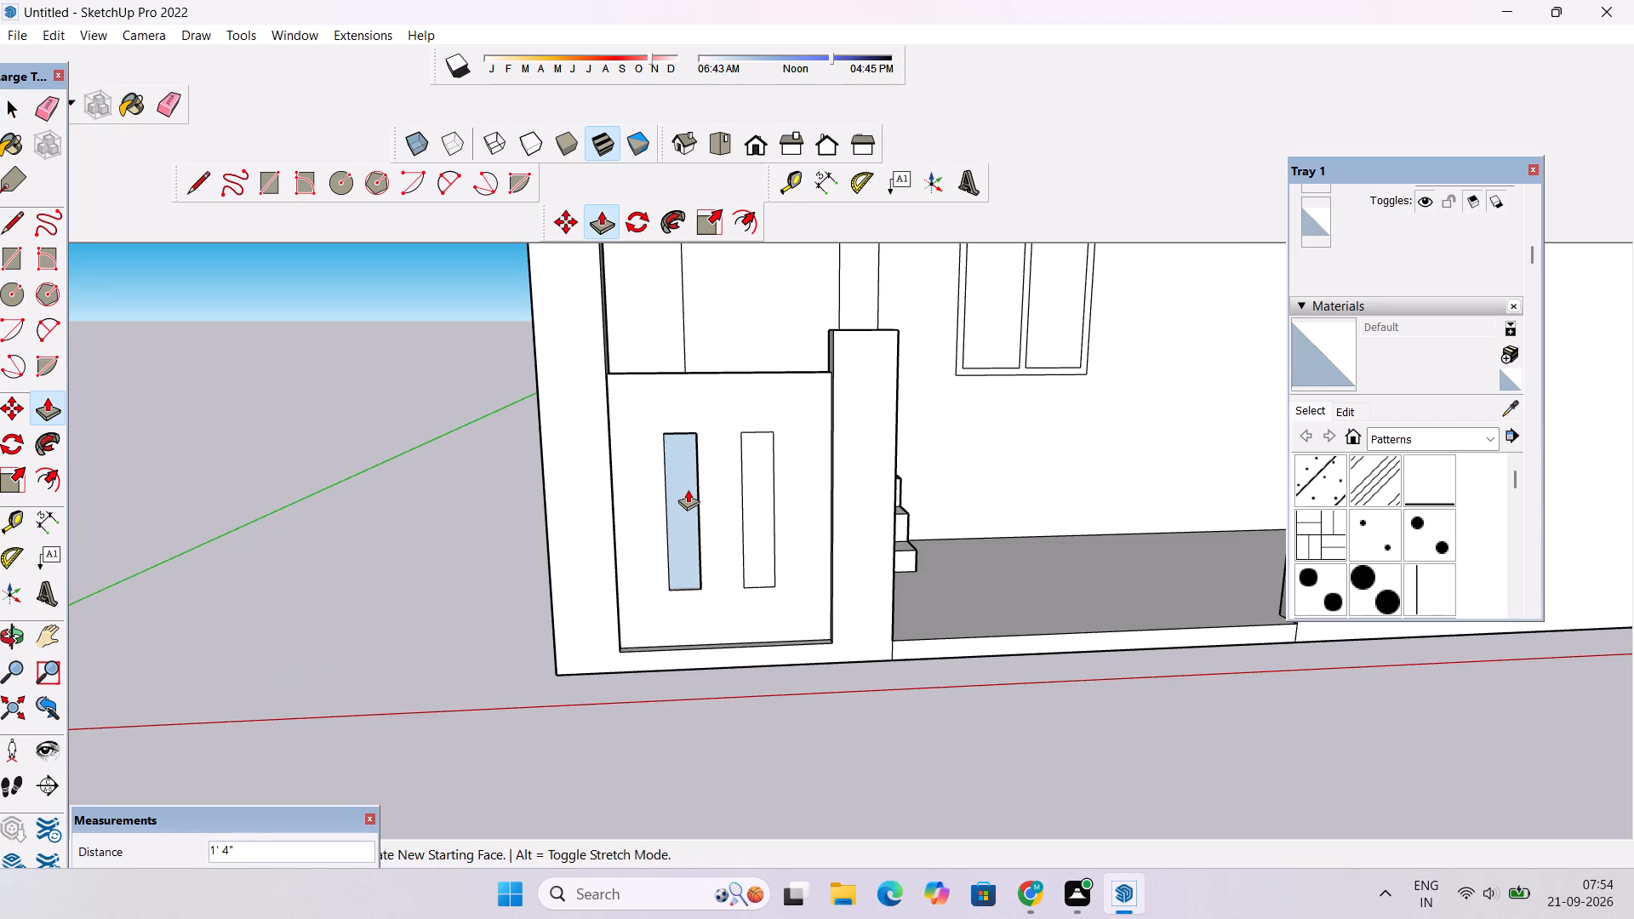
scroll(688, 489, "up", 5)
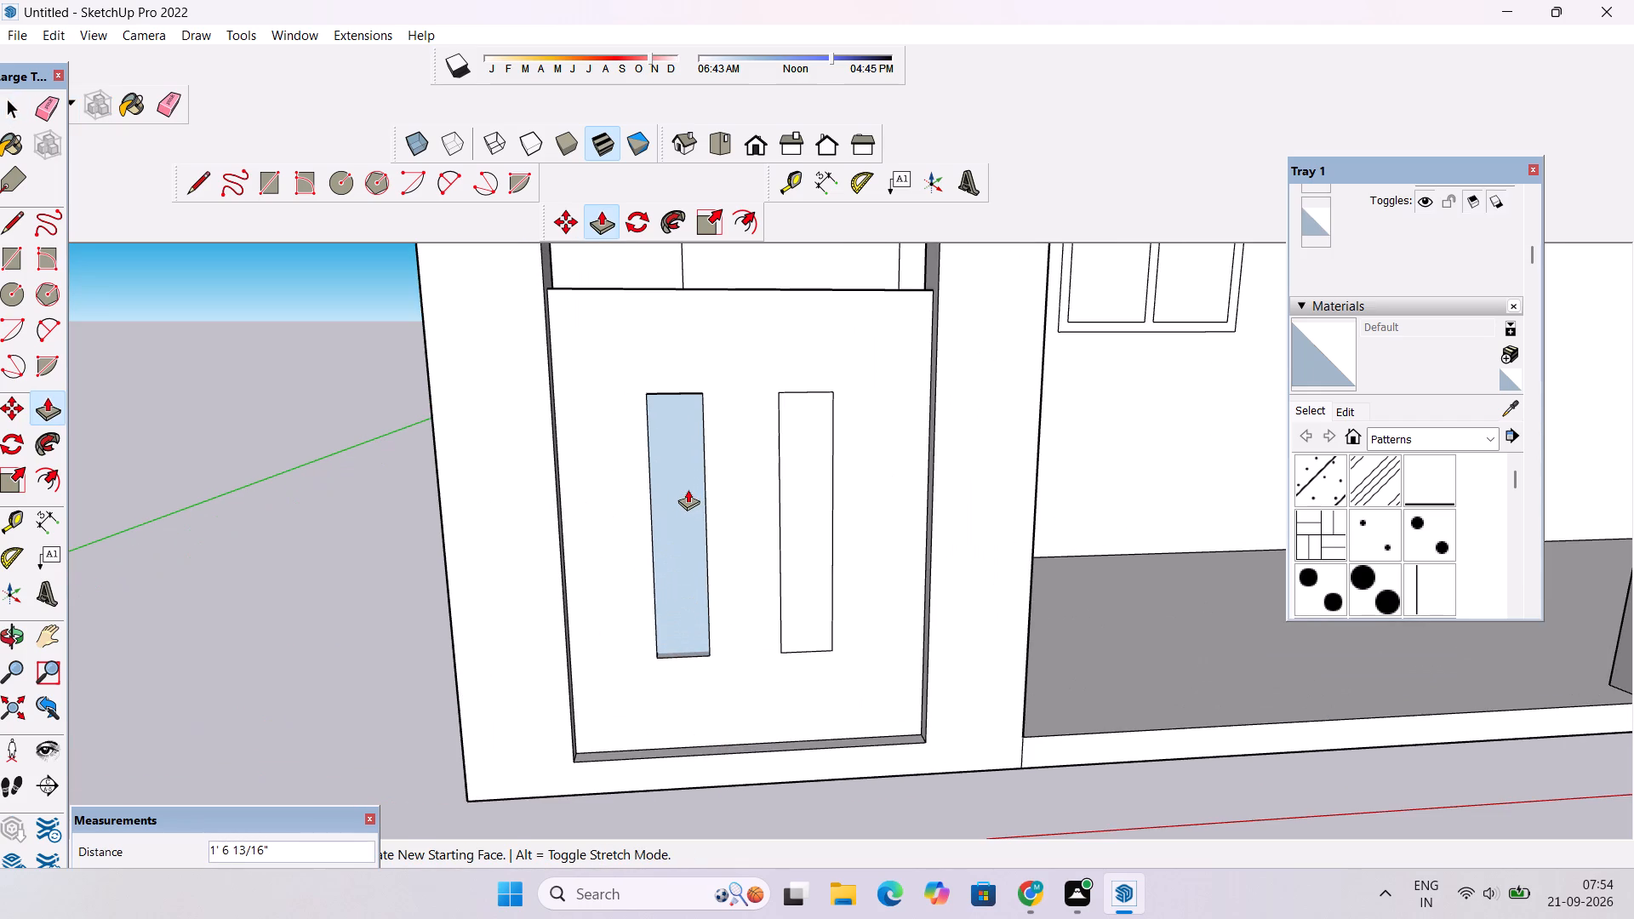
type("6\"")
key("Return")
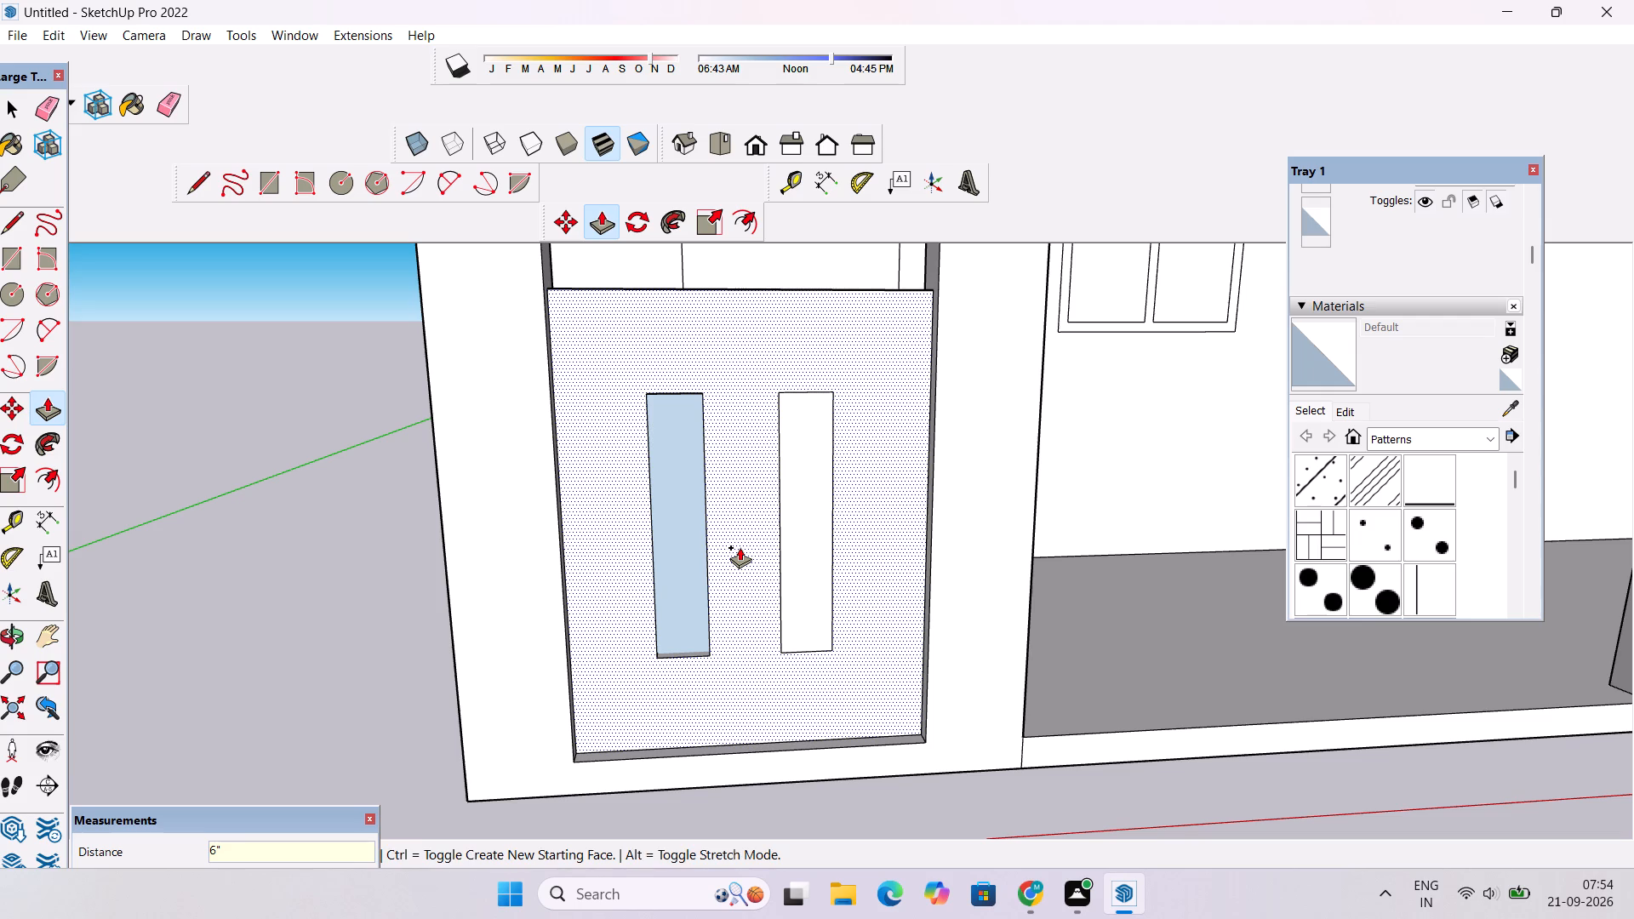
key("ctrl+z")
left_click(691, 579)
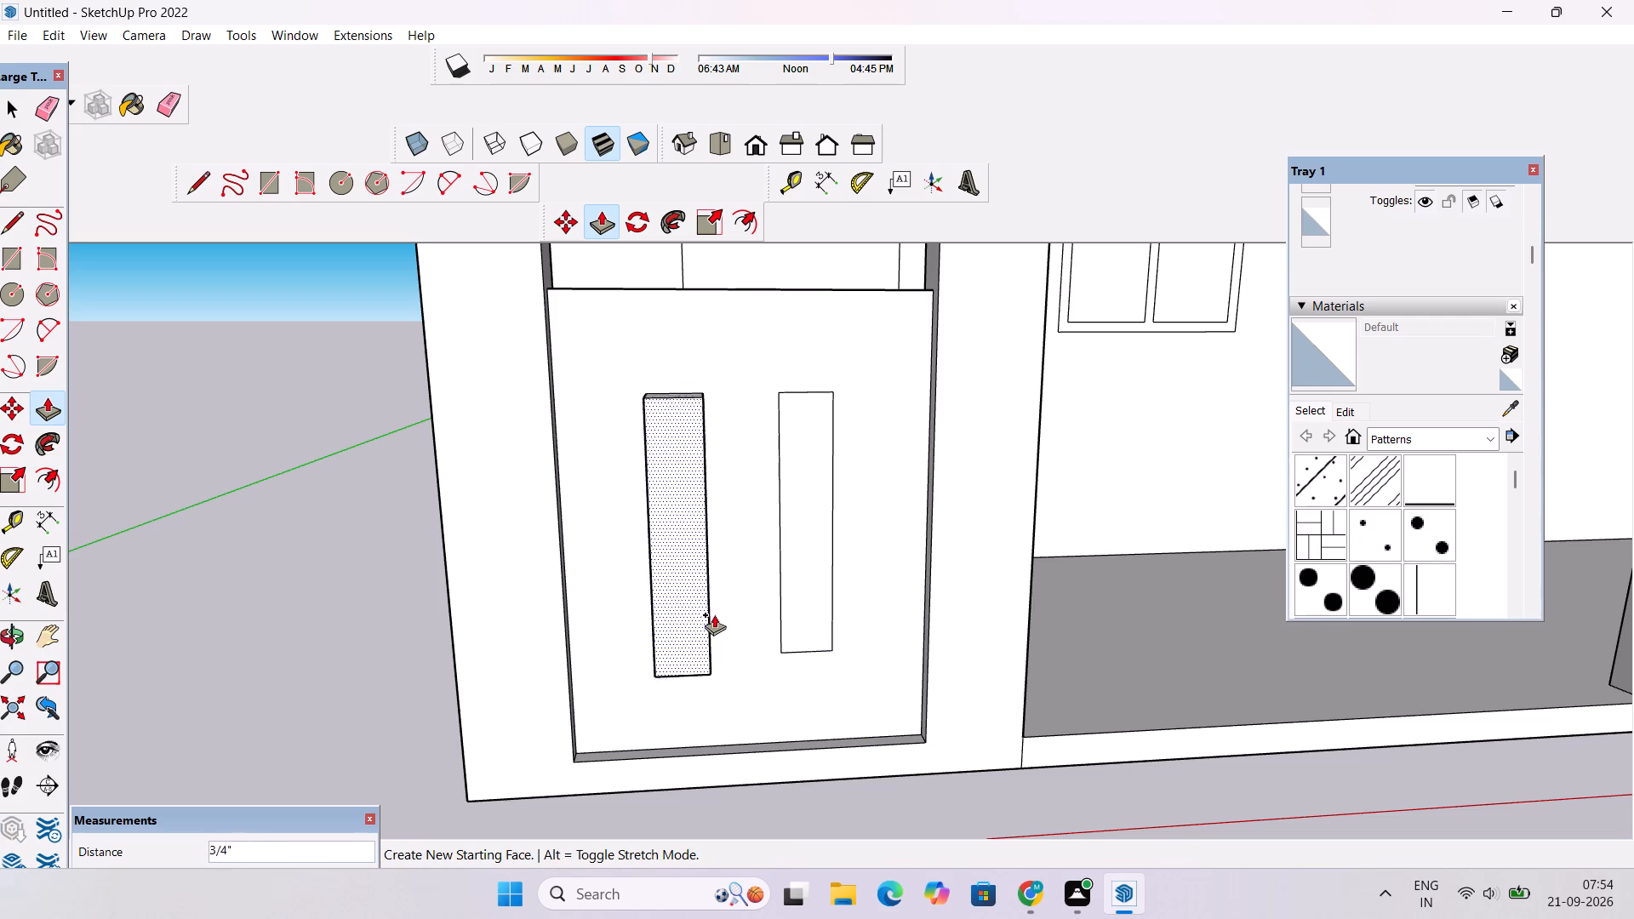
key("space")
Push/Pull the first narrow rectangle 3" into the panel wall and match the second rectangle to the same depth.
scroll(684, 571, "up", 3)
left_click(684, 571)
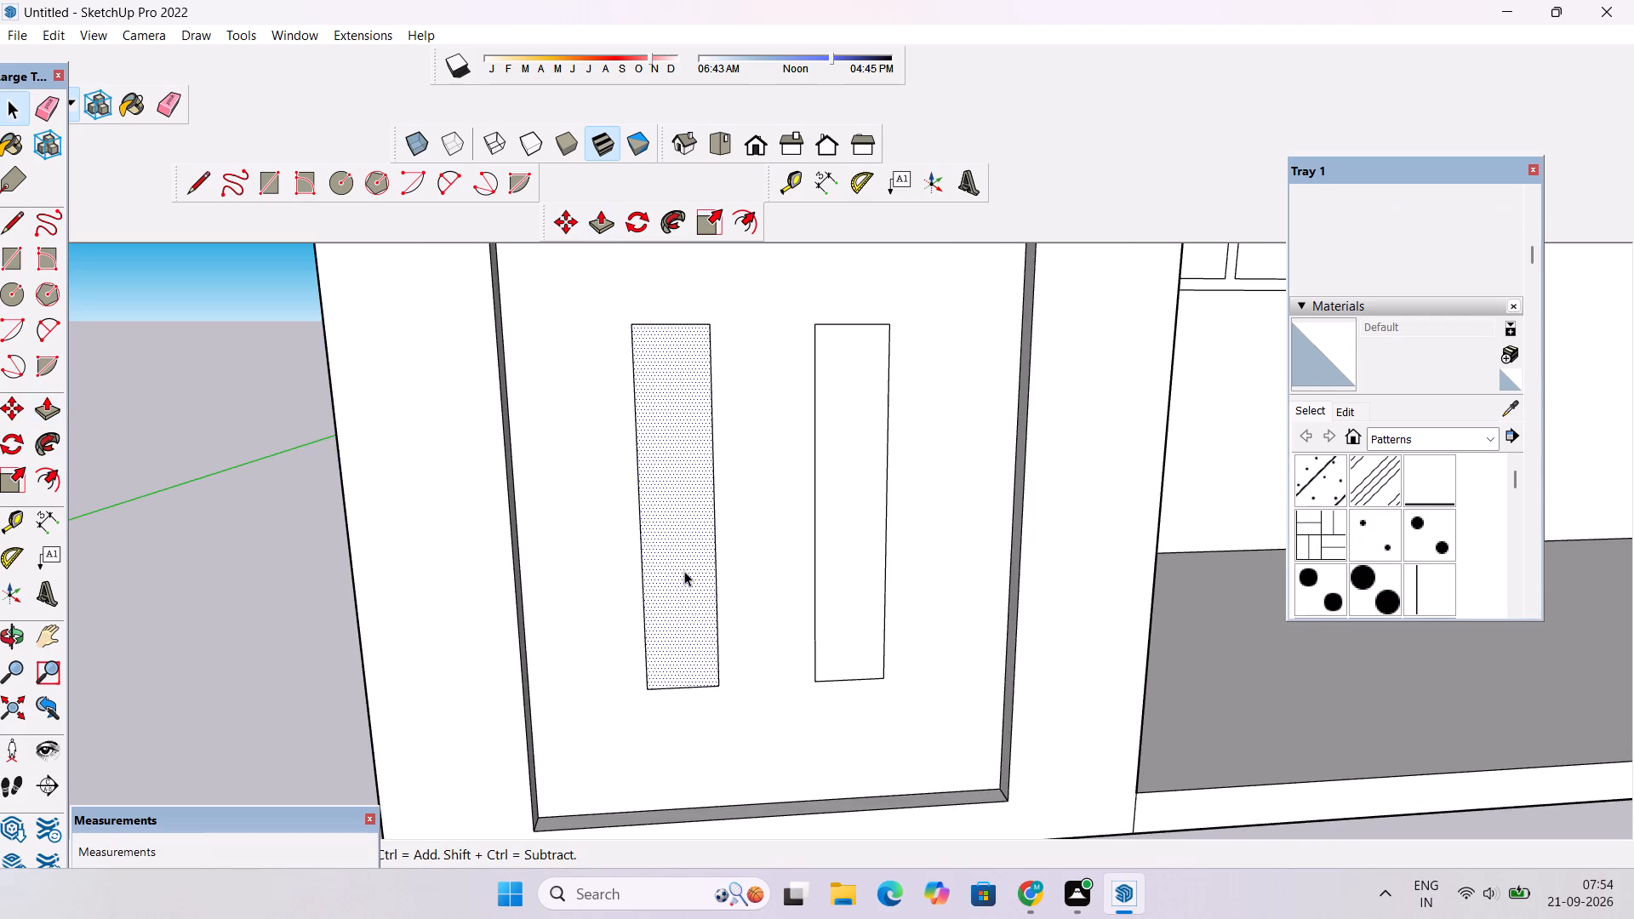
key("p")
left_click(684, 571)
type("3\"")
key("Return")
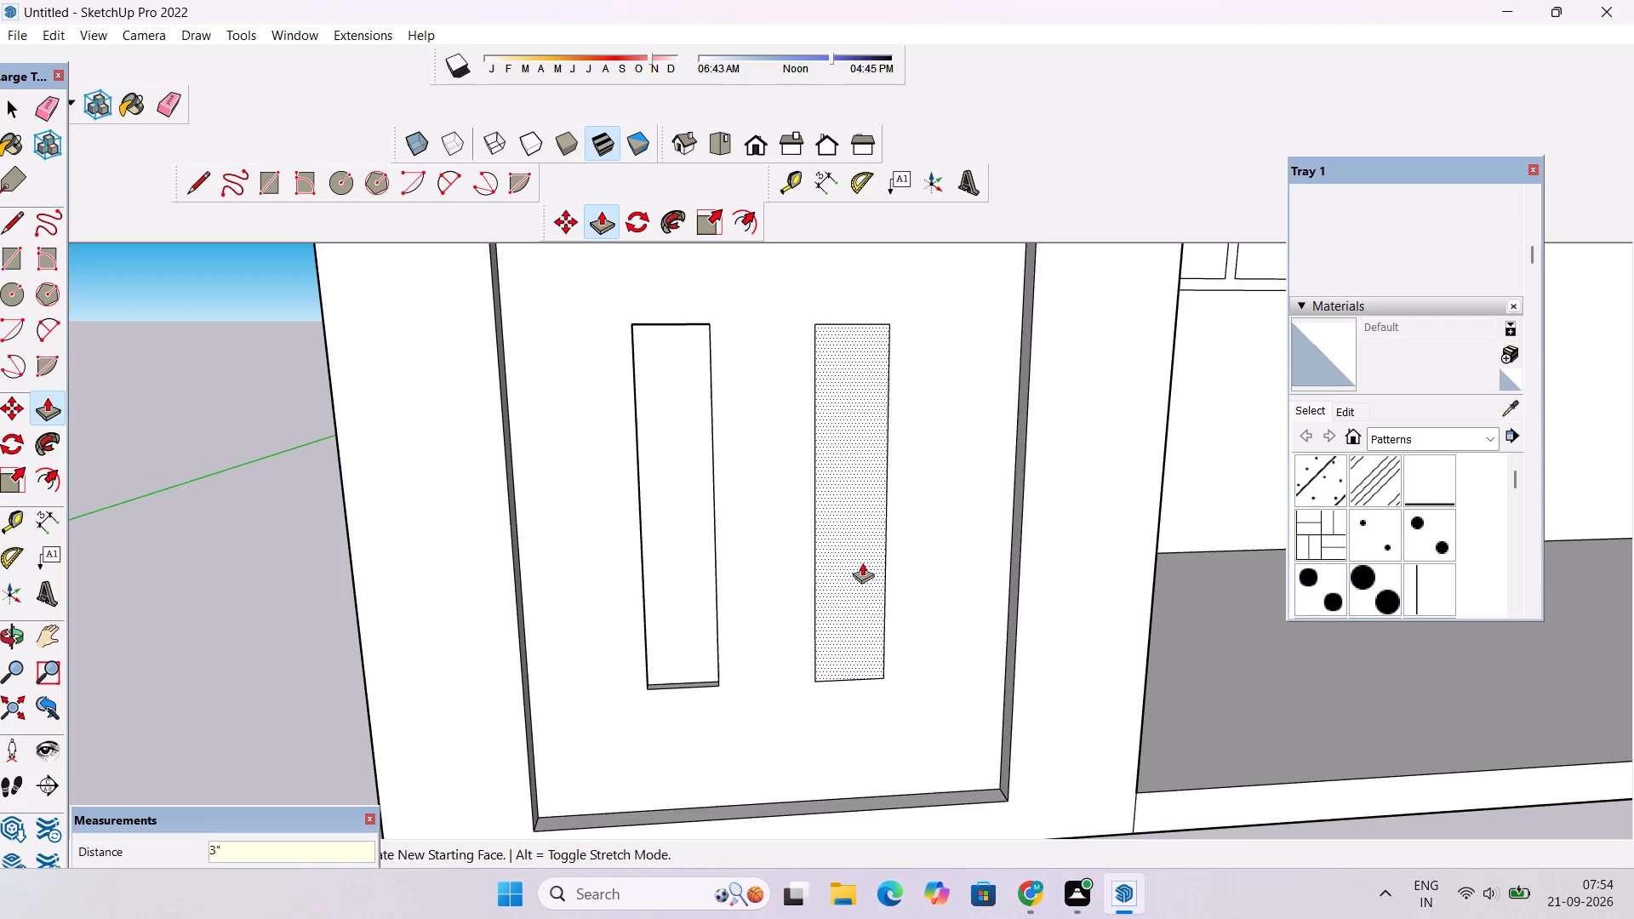
left_click(862, 562)
left_click(683, 471)
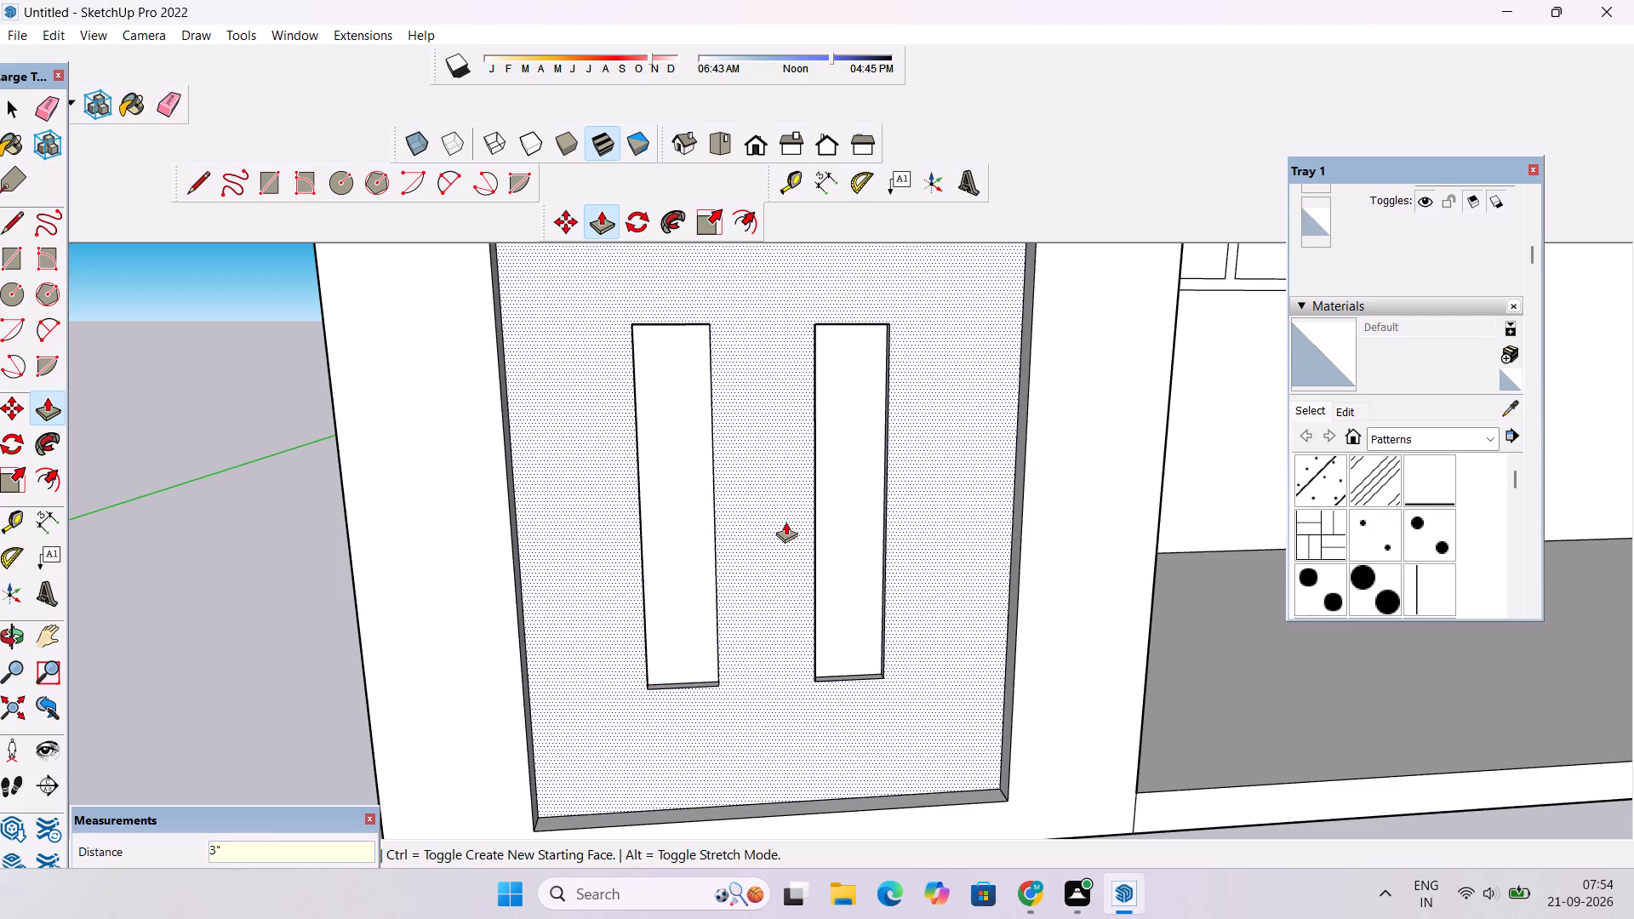
Examine the two recessed slots, the panel wall and the short column from several angles, above and below.
key("o")
left_click_drag(786, 524, 787, 551)
scroll(787, 551, "down", 12)
left_click_drag(766, 596, 1075, 549)
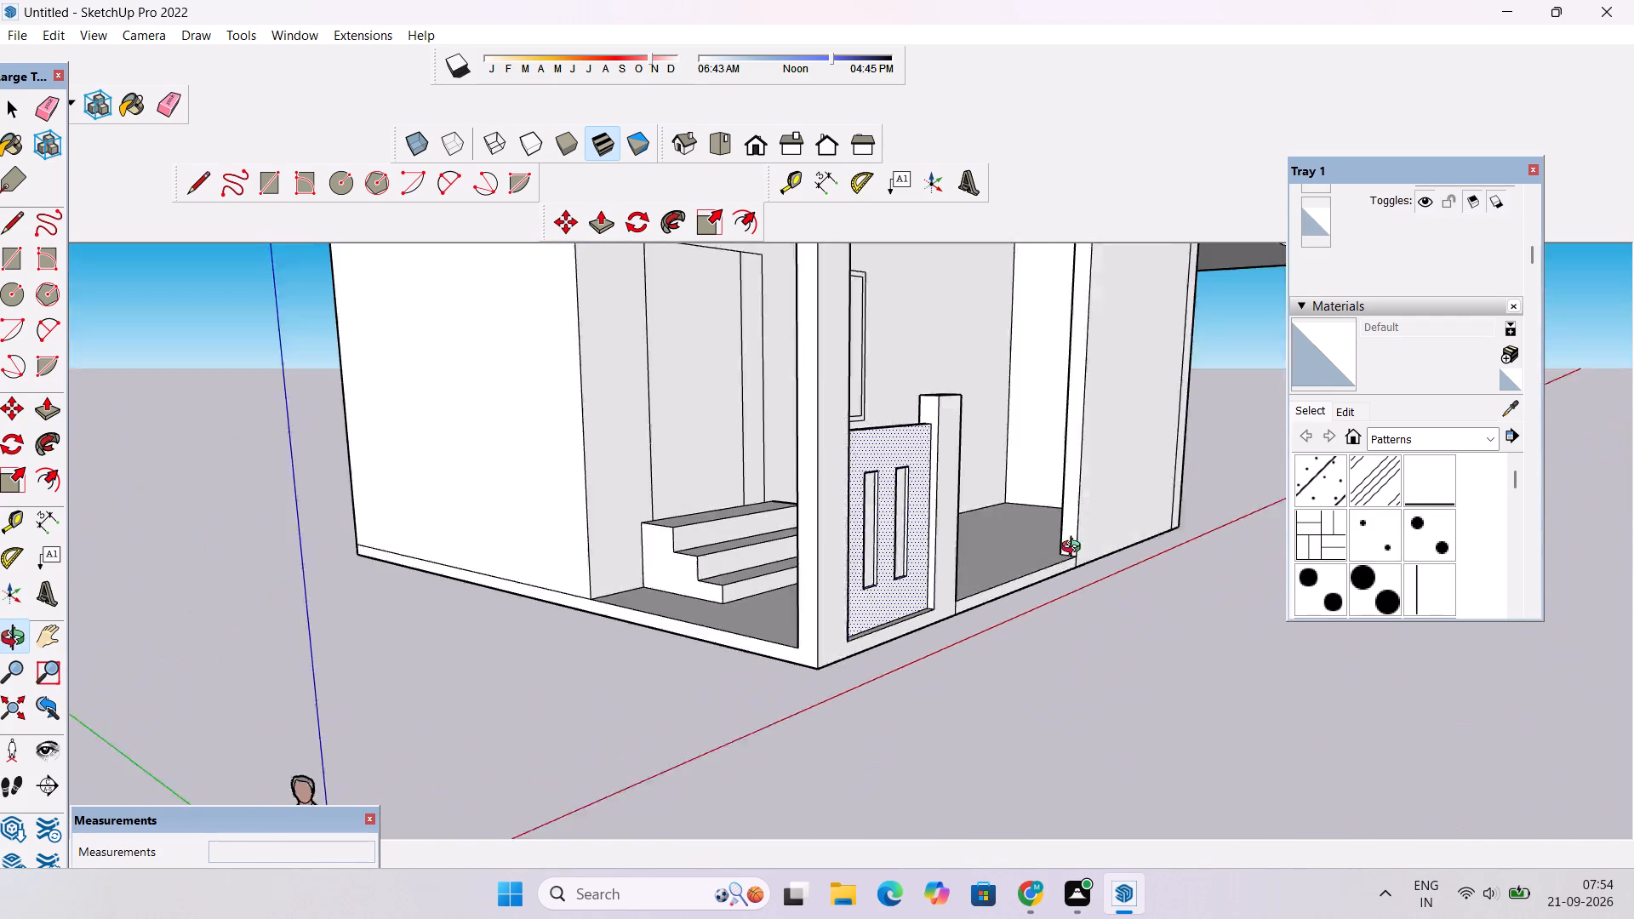
left_click_drag(1075, 549, 1126, 536)
scroll(986, 418, "up", 5)
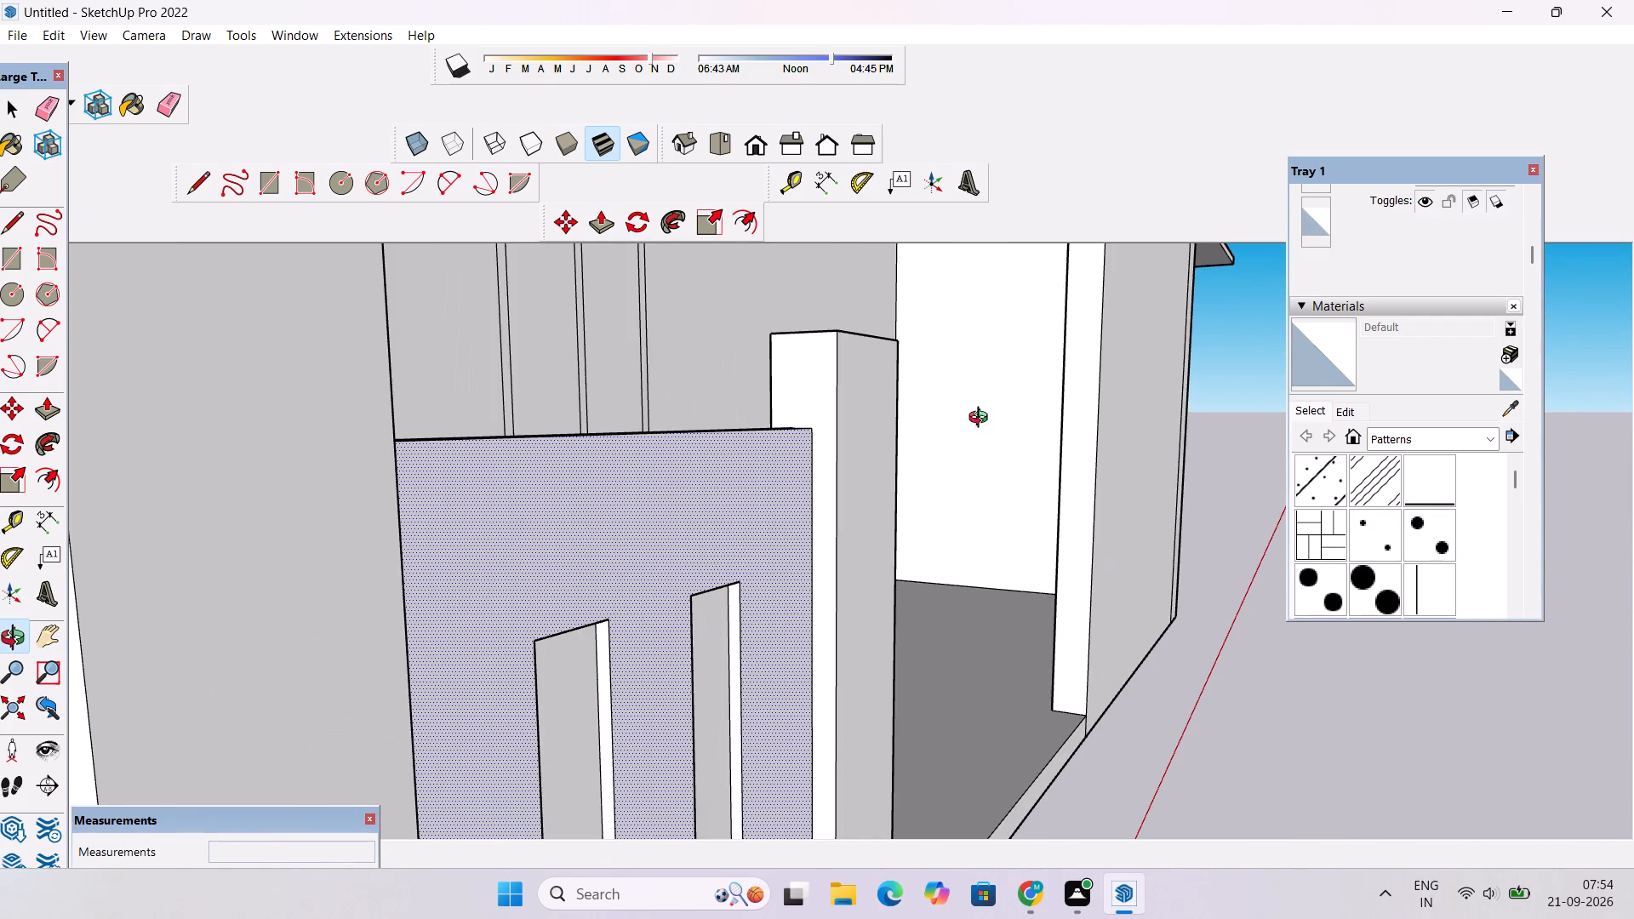
scroll(979, 411, "down", 9)
left_click_drag(1082, 530, 788, 462)
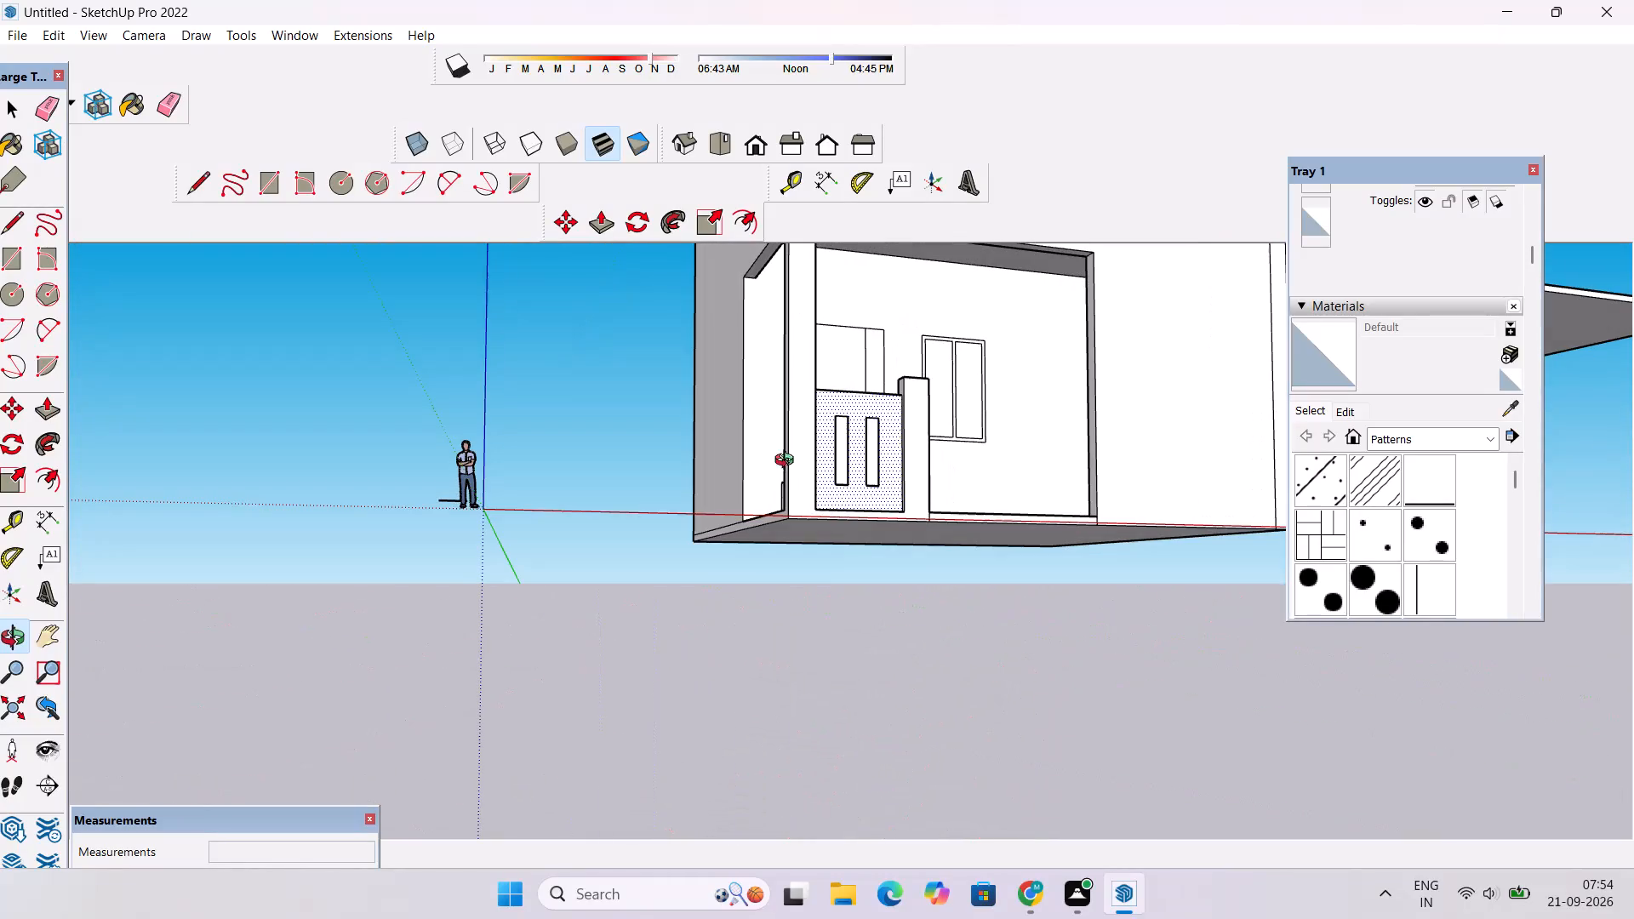
left_click_drag(788, 462, 787, 462)
left_click_drag(874, 408, 650, 591)
left_click_drag(714, 559, 758, 619)
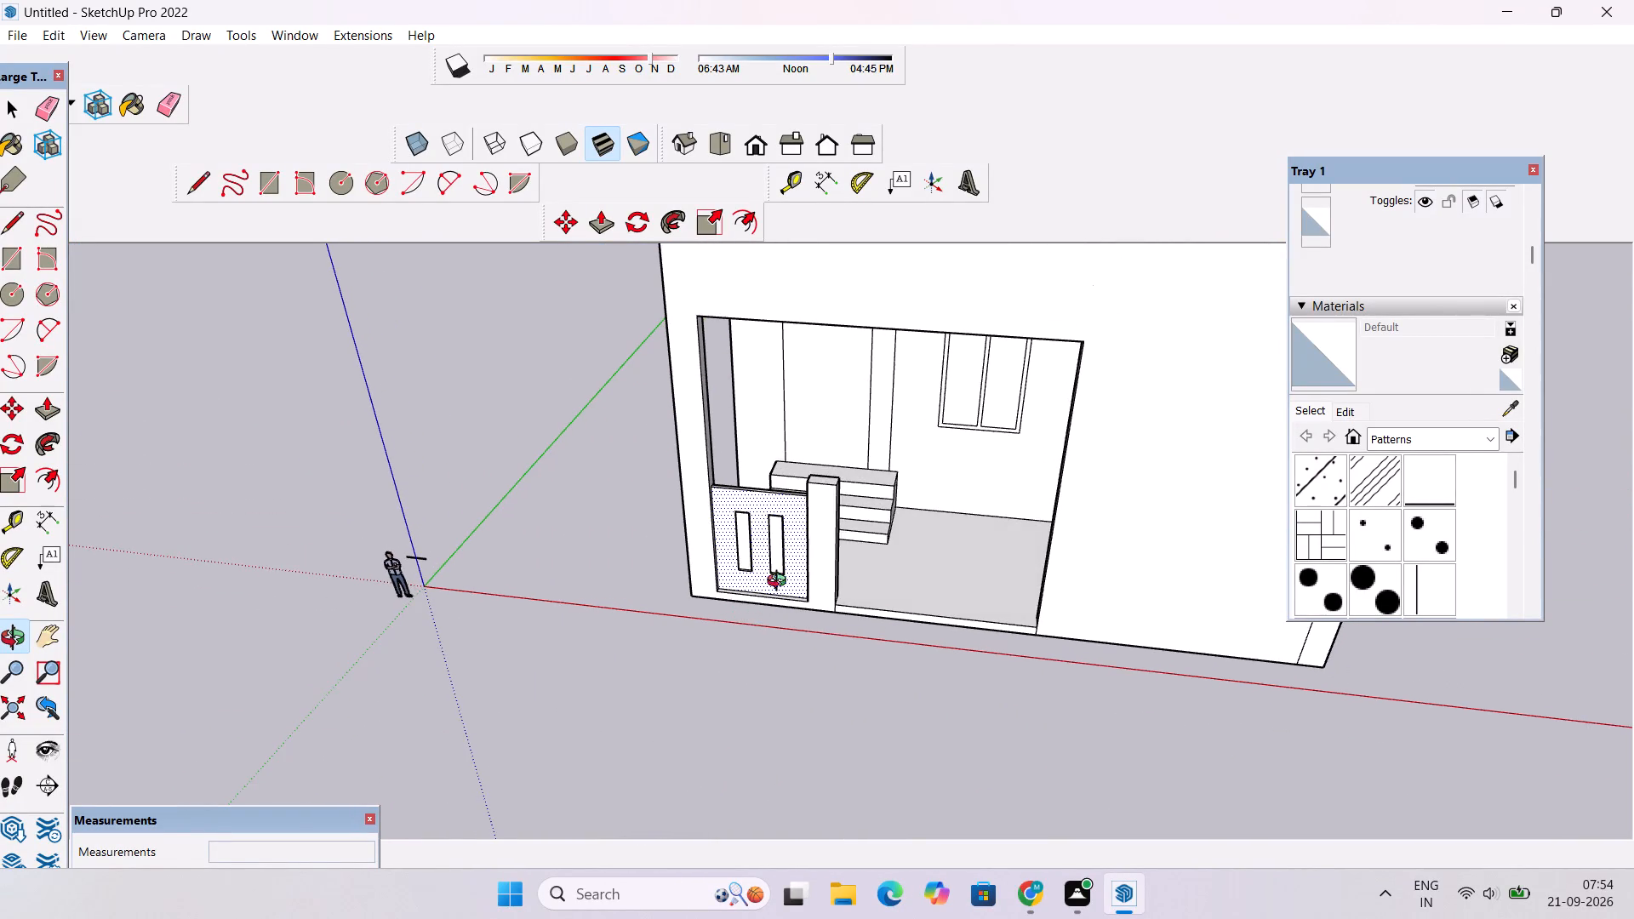
left_click_drag(780, 576, 707, 517, "shift")
scroll(660, 421, "up", 5)
left_click_drag(671, 426, 999, 344)
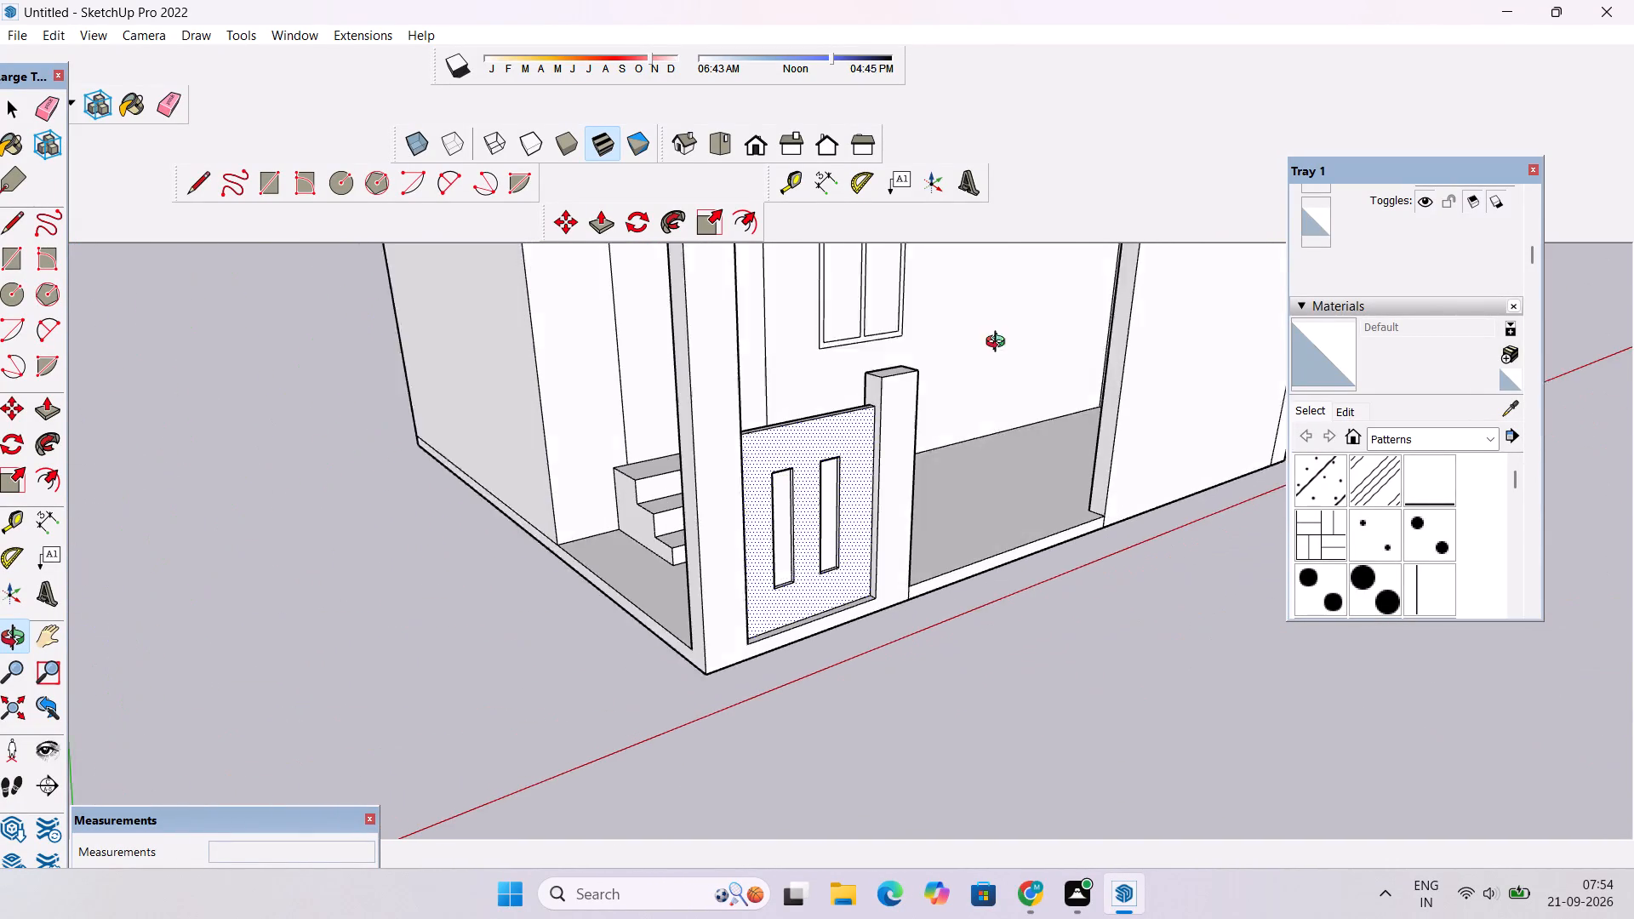
left_click_drag(999, 344, 1004, 338)
scroll(860, 395, "up", 5)
left_click_drag(891, 480, 872, 383)
scroll(862, 371, "down", 7)
left_click_drag(862, 370, 841, 438, "shift")
scroll(828, 434, "up", 3)
scroll(828, 434, "down", 2)
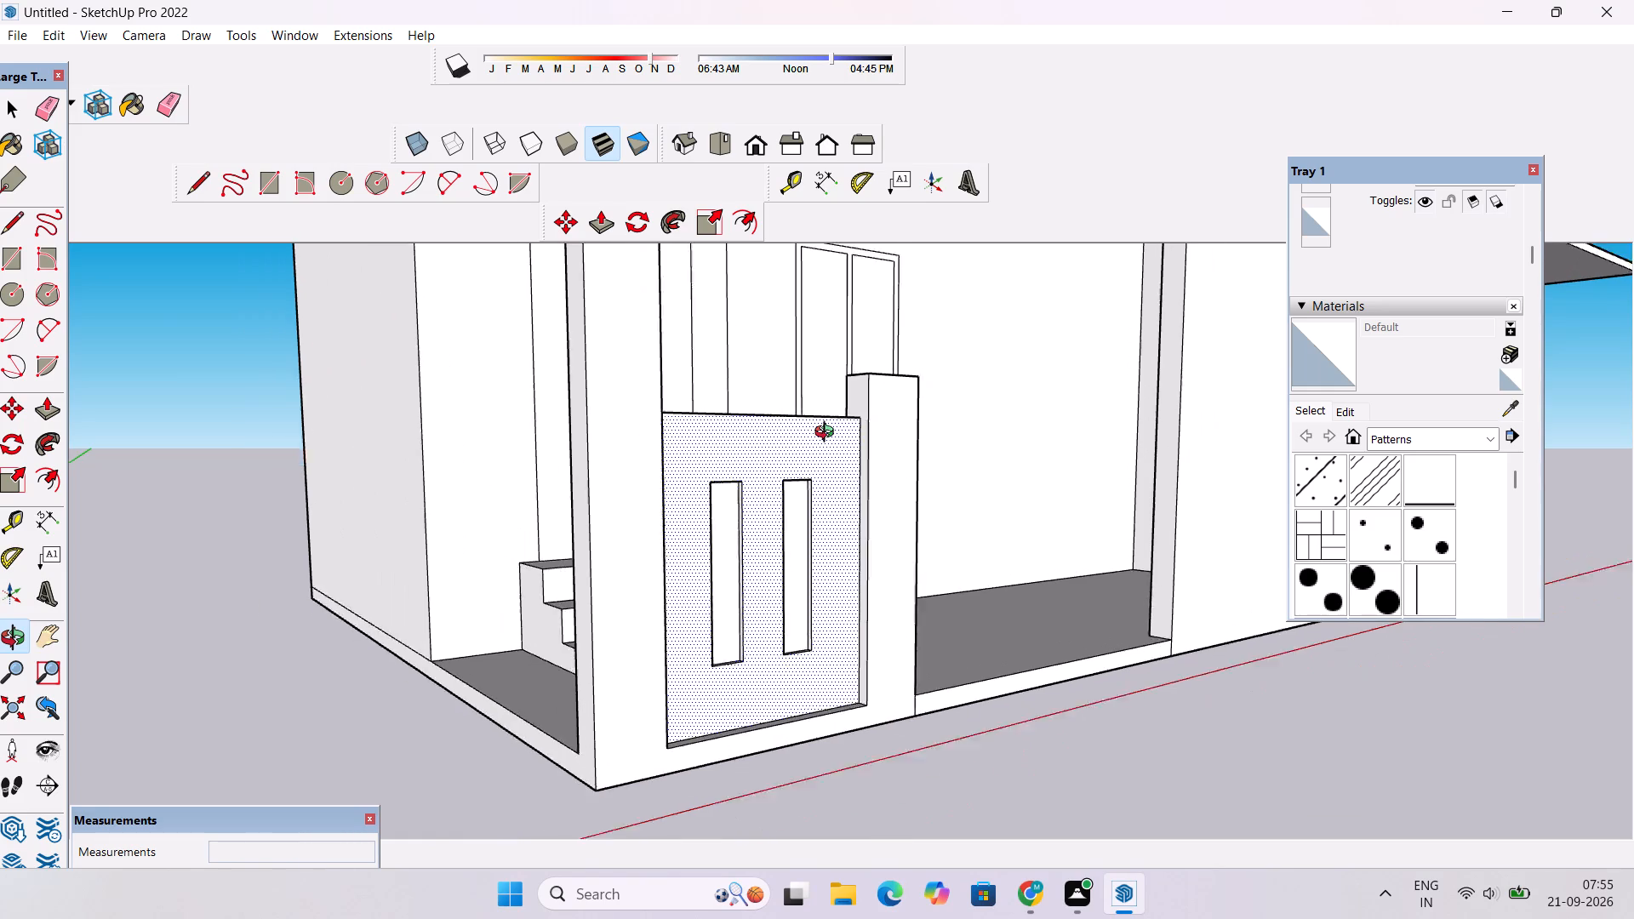
scroll(828, 434, "down", 6)
left_click_drag(825, 432, 734, 484)
scroll(775, 454, "up", 9)
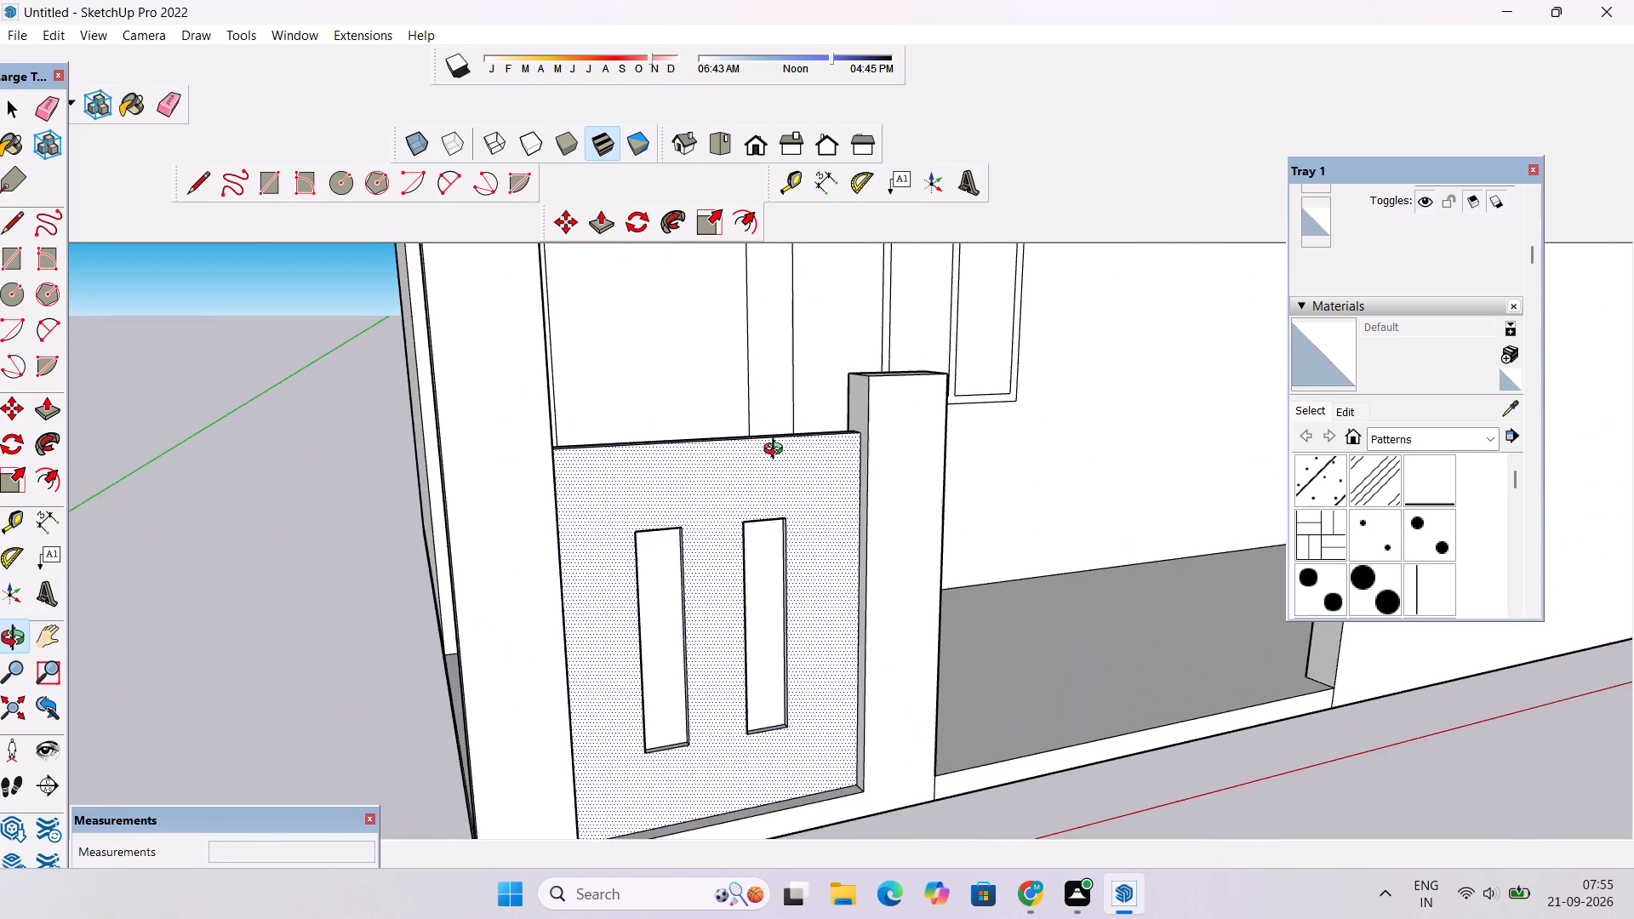
scroll(777, 451, "up", 8)
scroll(777, 451, "down", 20)
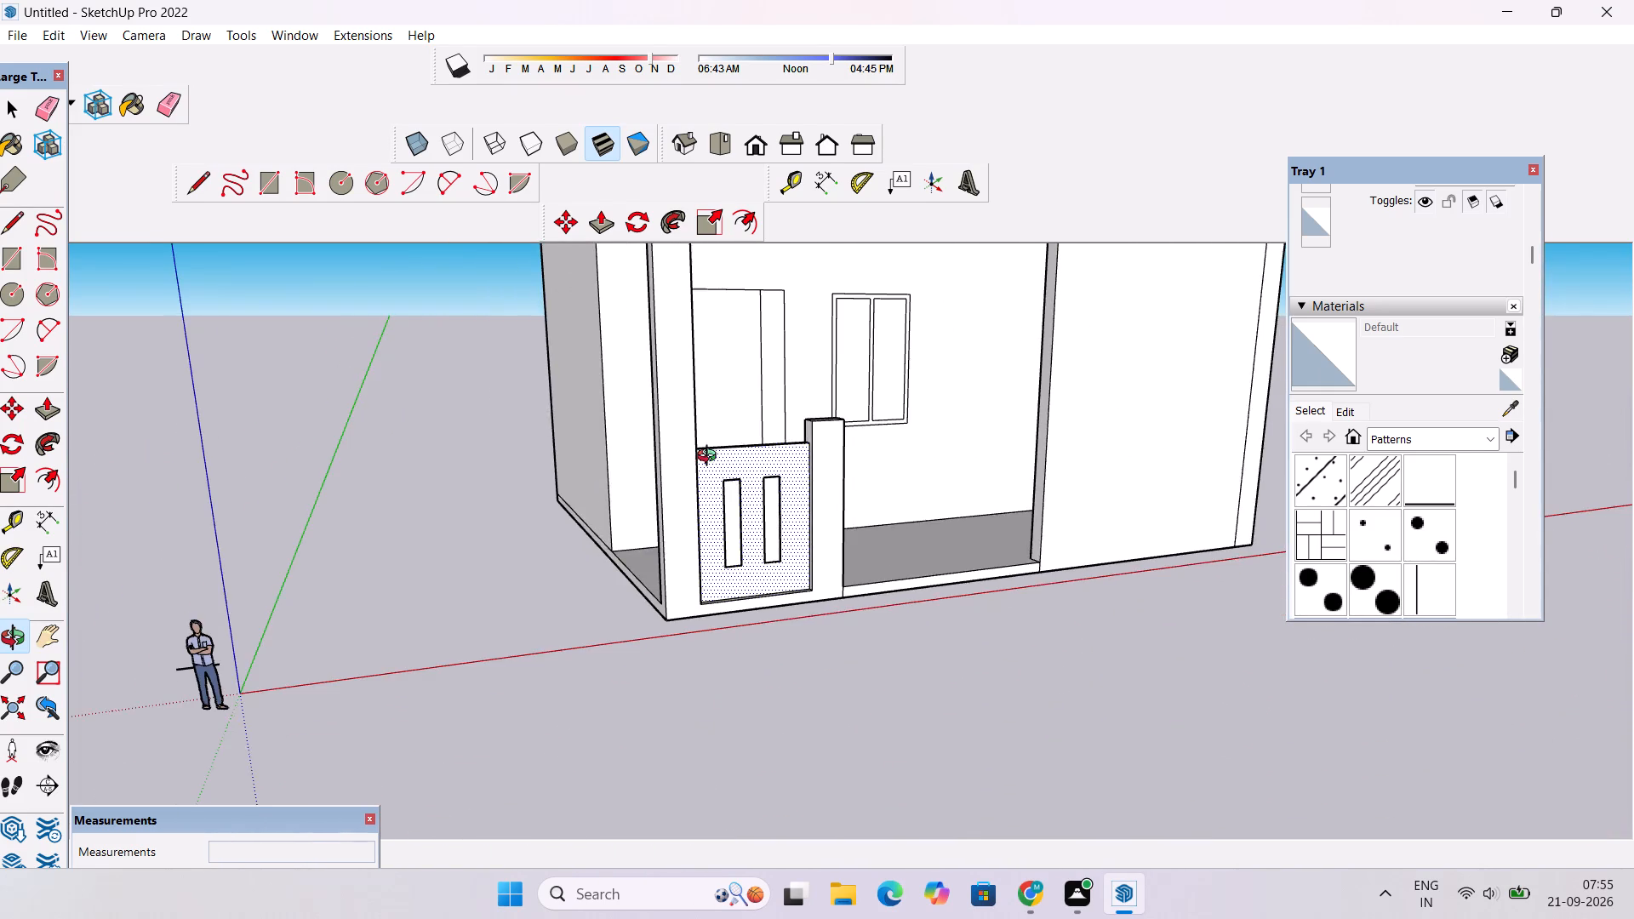
Examine the whole building from the front and side, including the porch opening and its slotted panel wall.
left_click_drag(712, 465, 746, 504)
scroll(743, 500, "down", 6)
left_click_drag(679, 483, 1017, 451)
scroll(1017, 451, "down", 6)
left_click_drag(1037, 436, 589, 505)
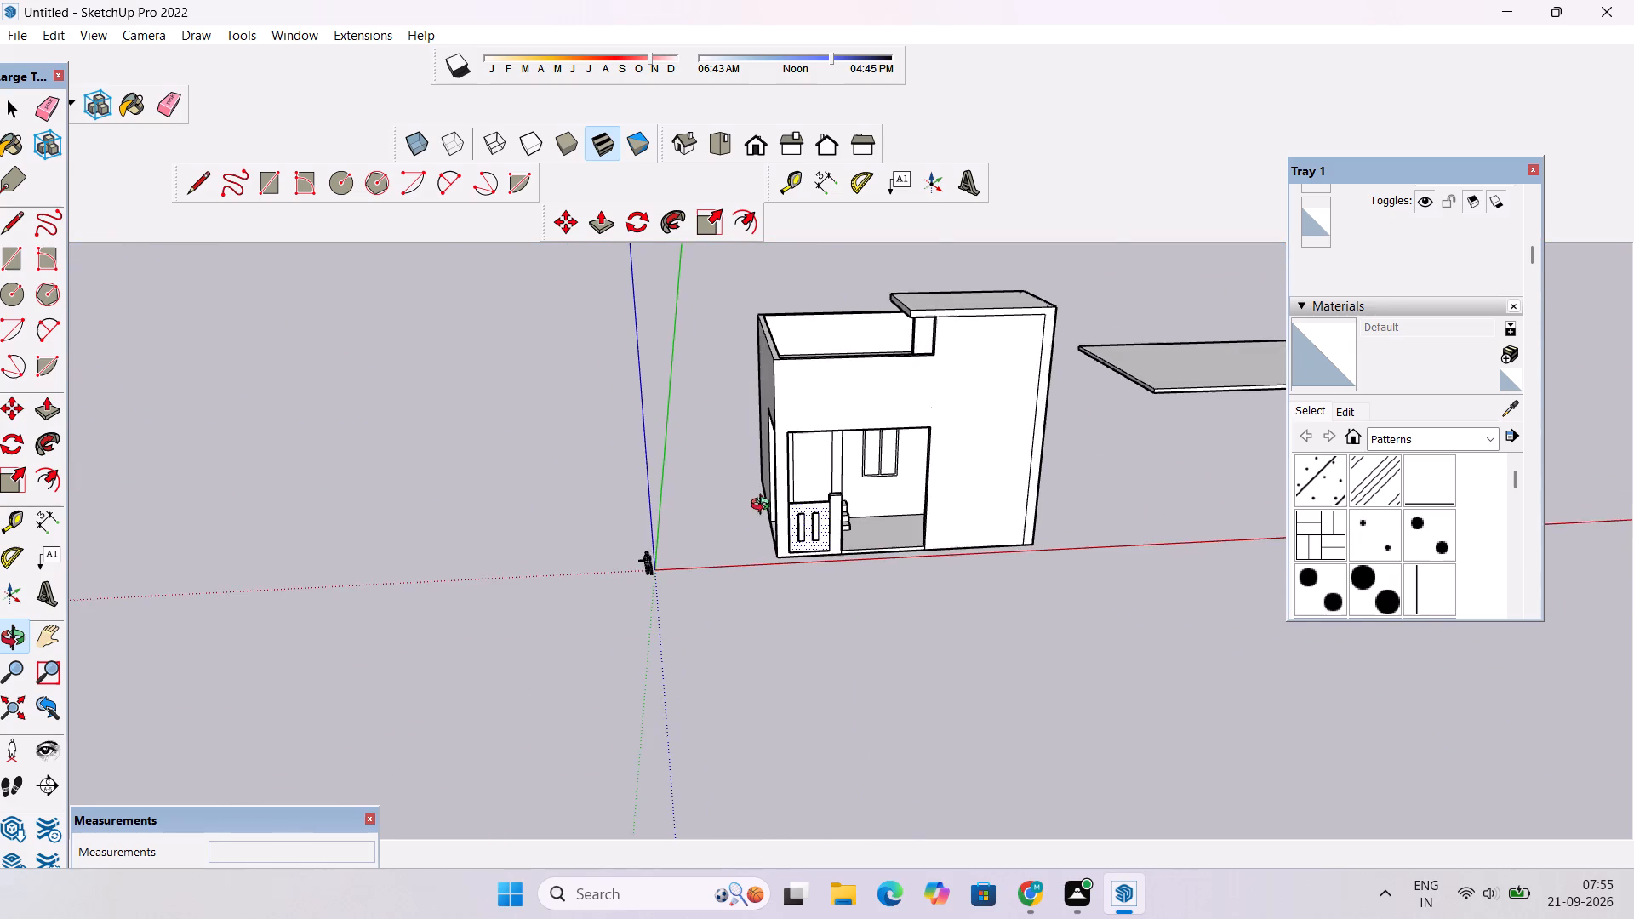
scroll(778, 508, "up", 3)
scroll(774, 505, "down", 3)
scroll(776, 522, "up", 4)
scroll(774, 530, "down", 3)
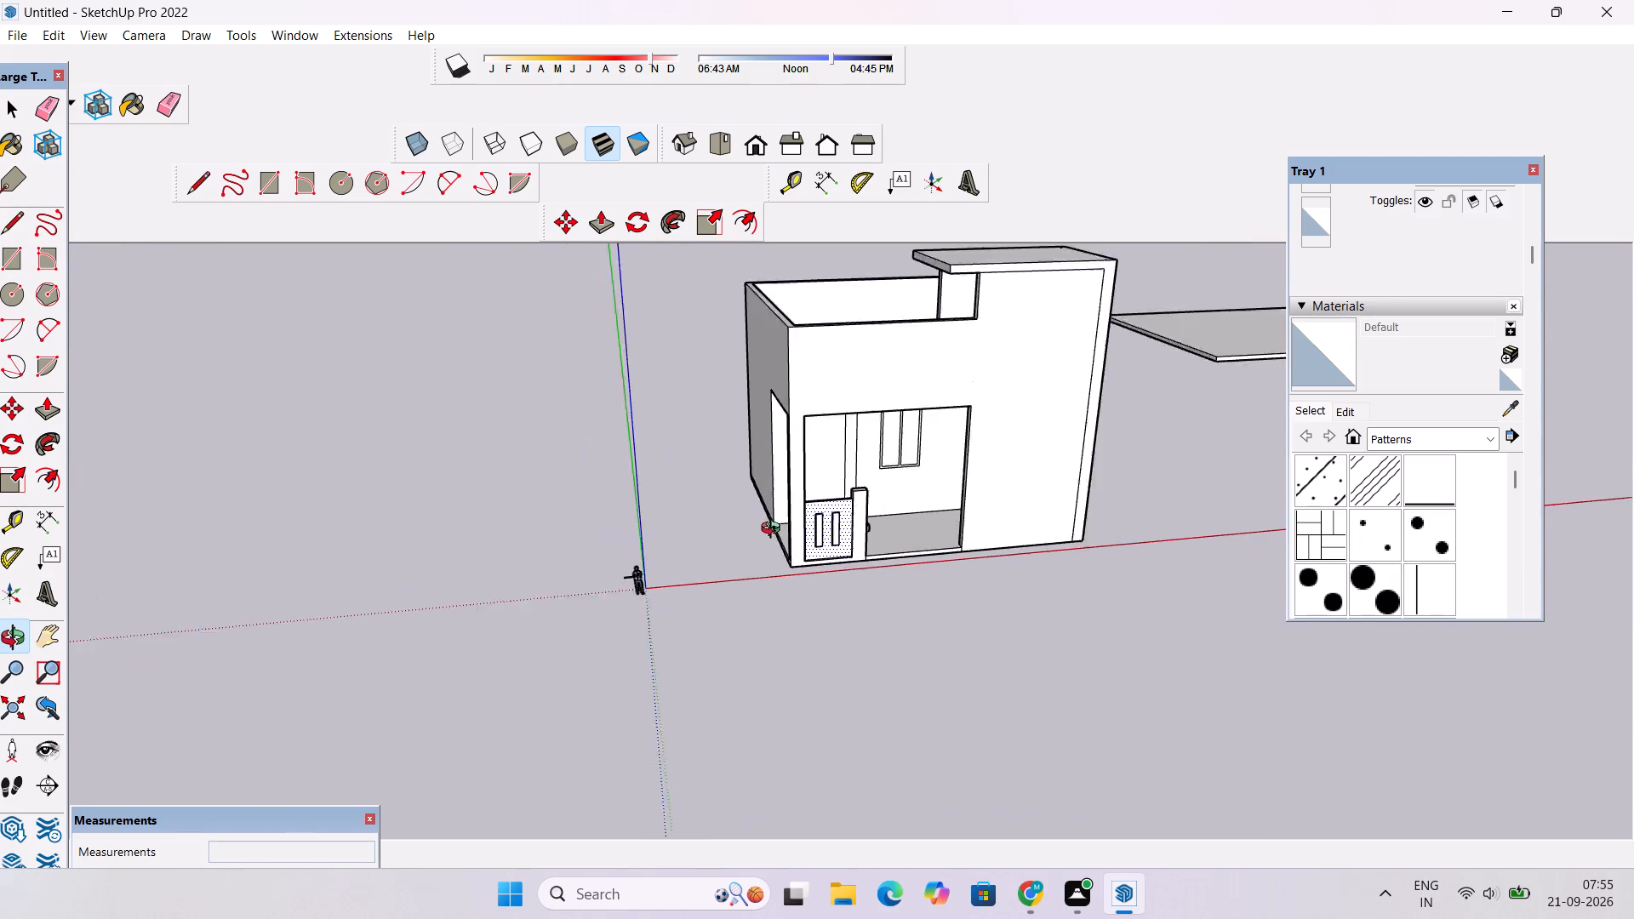
scroll(774, 530, "down", 2)
left_click_drag(787, 546, 792, 538)
scroll(954, 534, "up", 7)
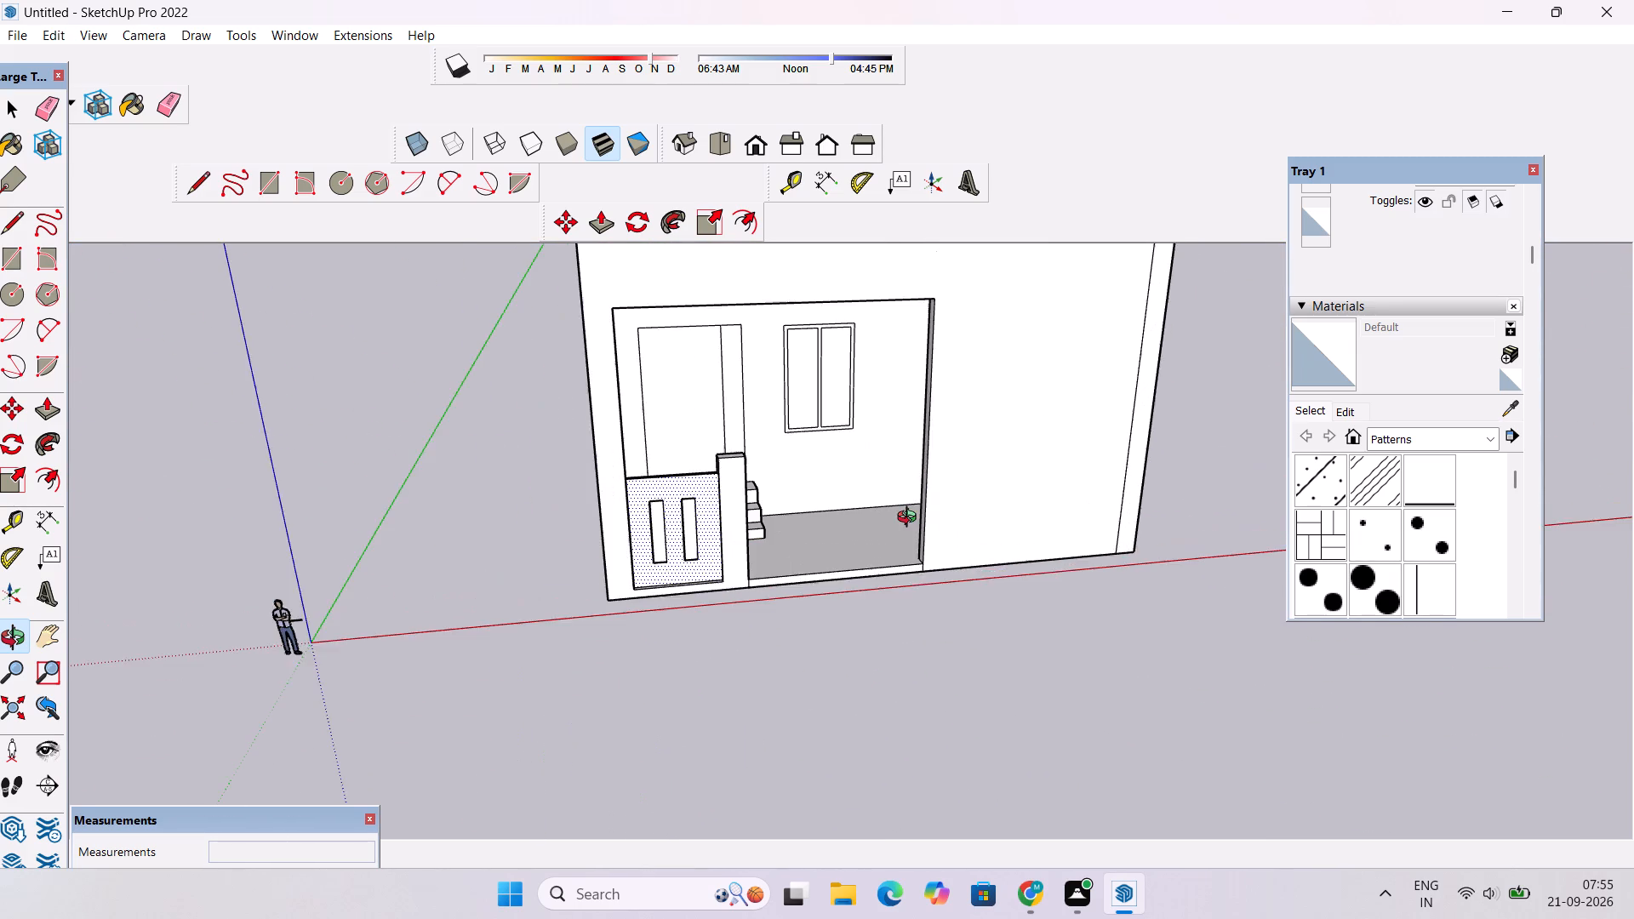
Place a guide parallel to the porch floor's front edge, about 6 11/16" back, aligned with the slotted panel wall's front face.
scroll(909, 519, "up", 5)
scroll(628, 595, "down", 3)
left_click_drag(540, 609, 706, 642)
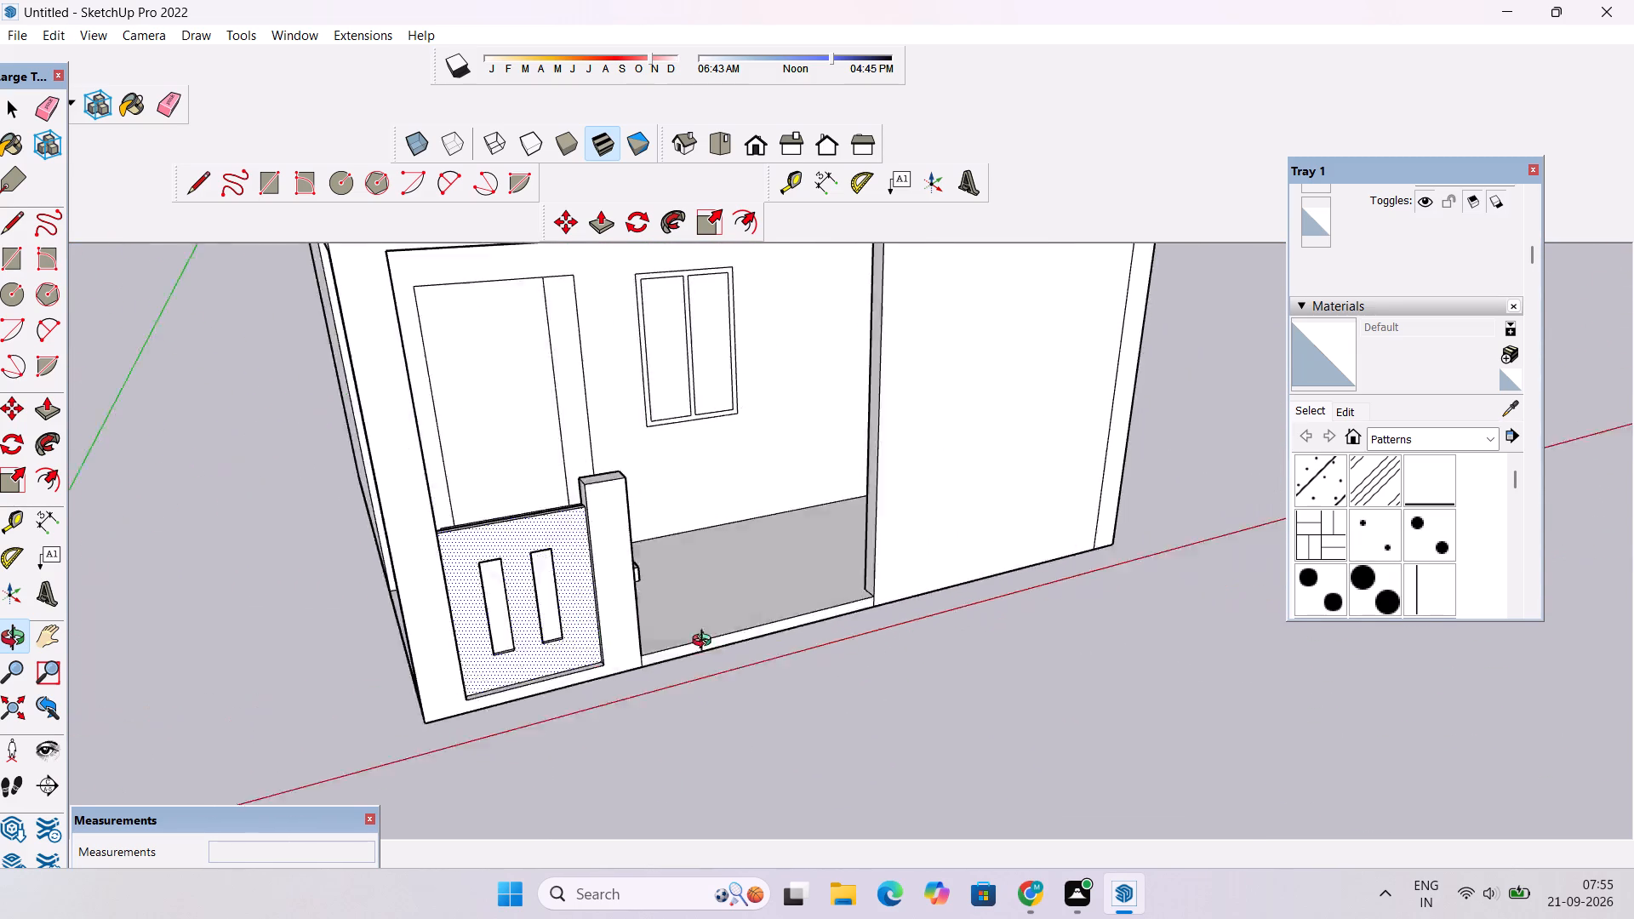
left_click_drag(706, 642, 843, 646)
left_click_drag(843, 646, 780, 542, "shift")
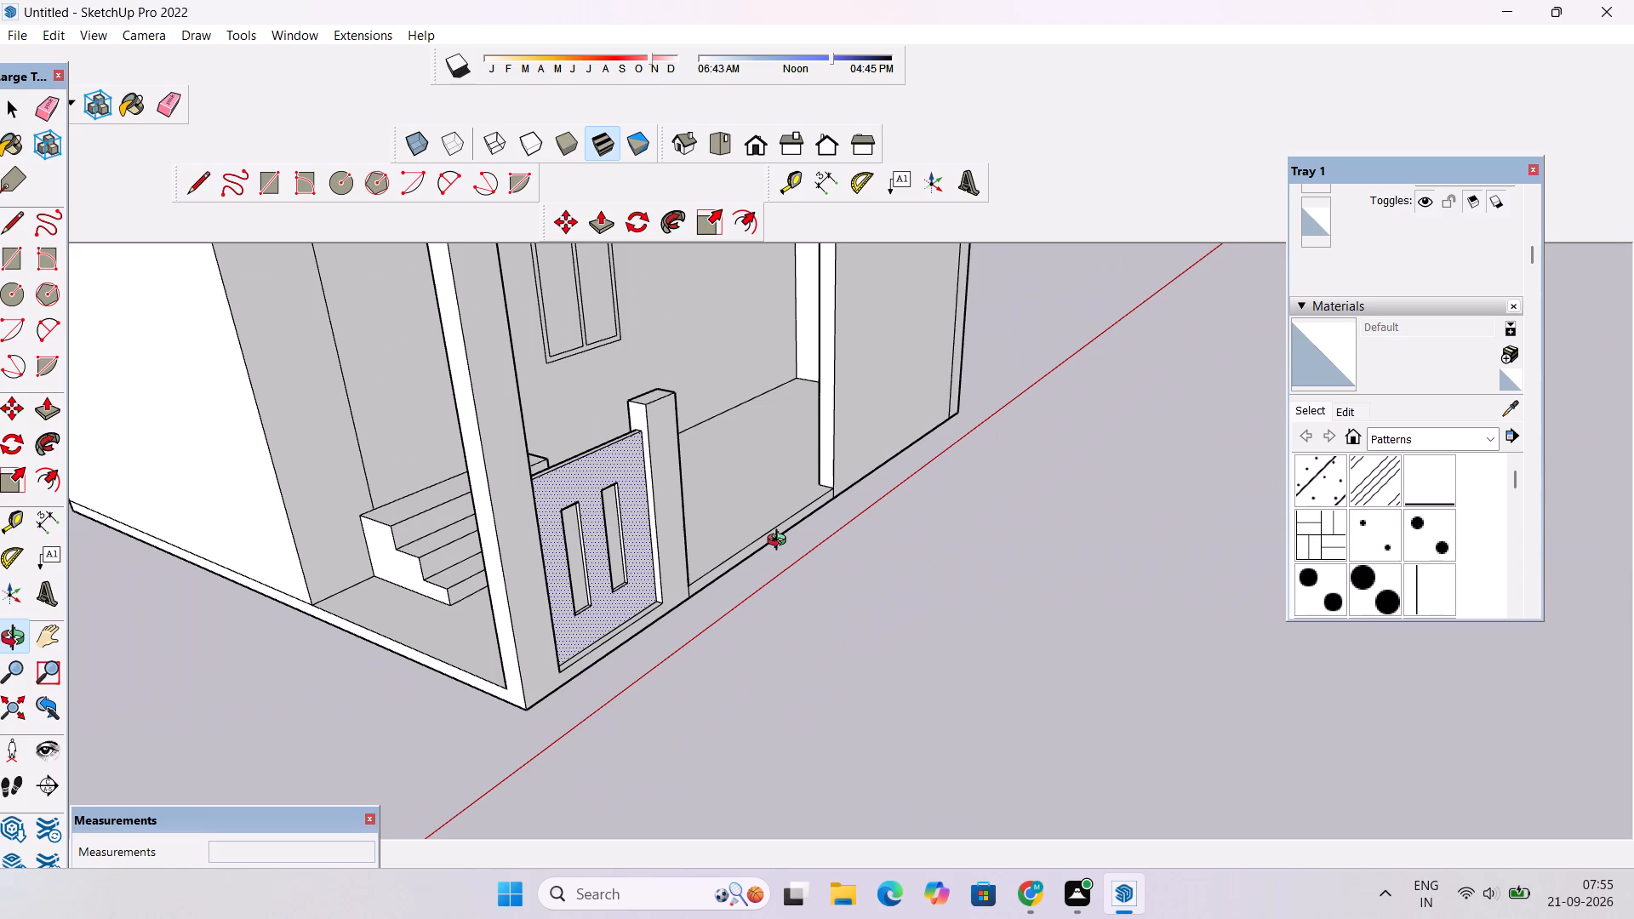
scroll(767, 568, "up", 2)
left_click_drag(752, 596, 717, 677)
scroll(674, 589, "up", 4)
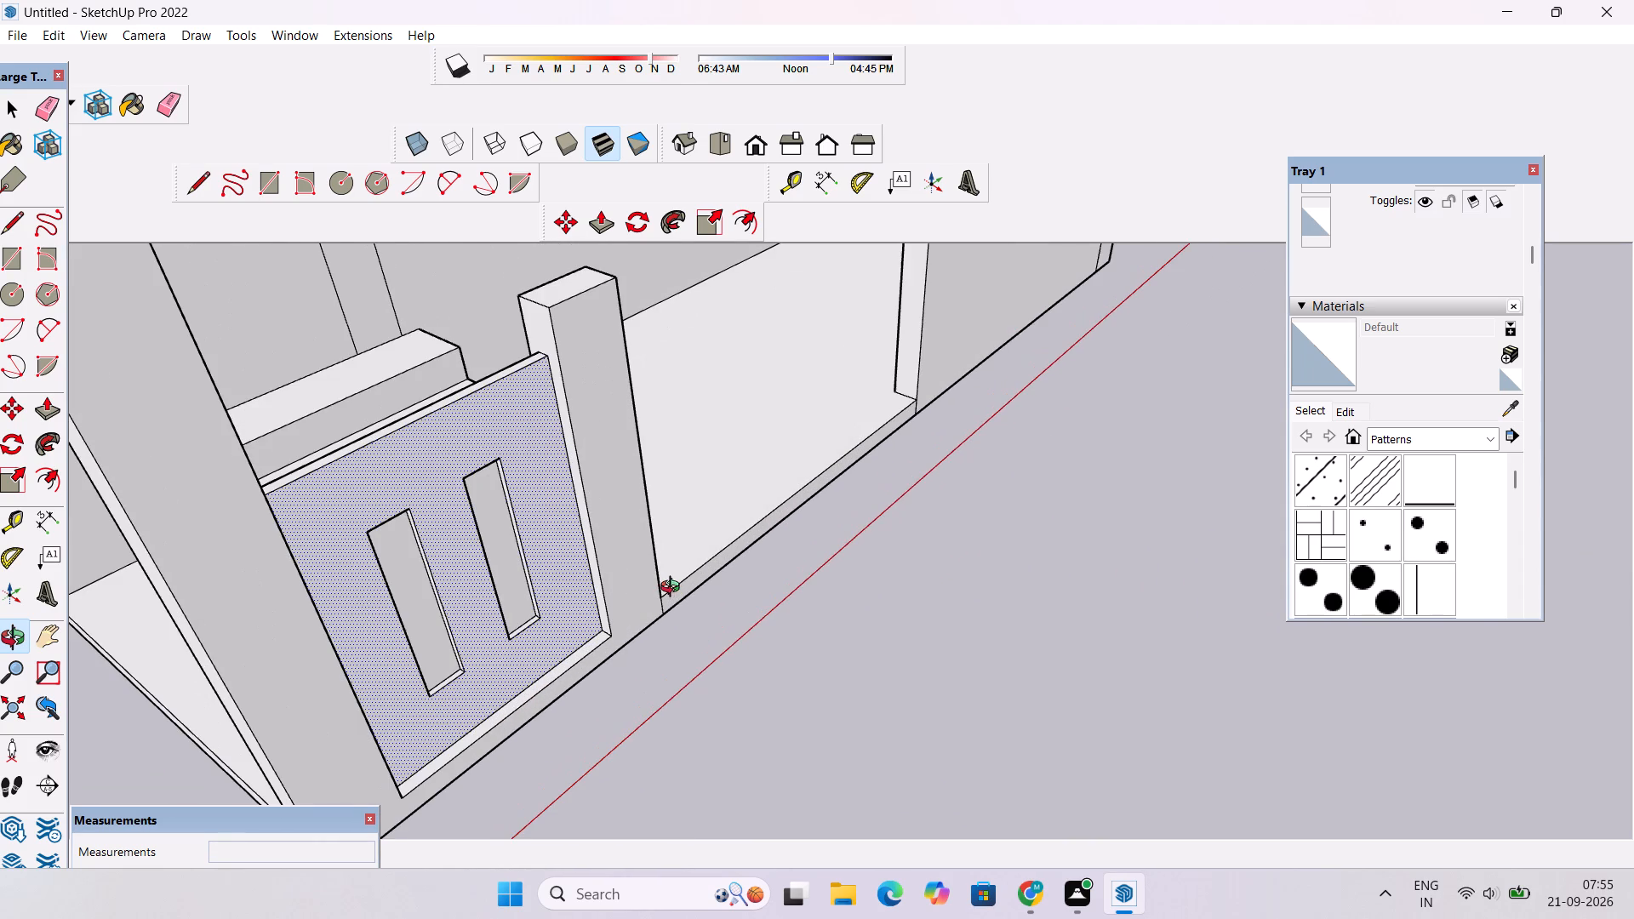
scroll(693, 588, "up", 1)
key("t")
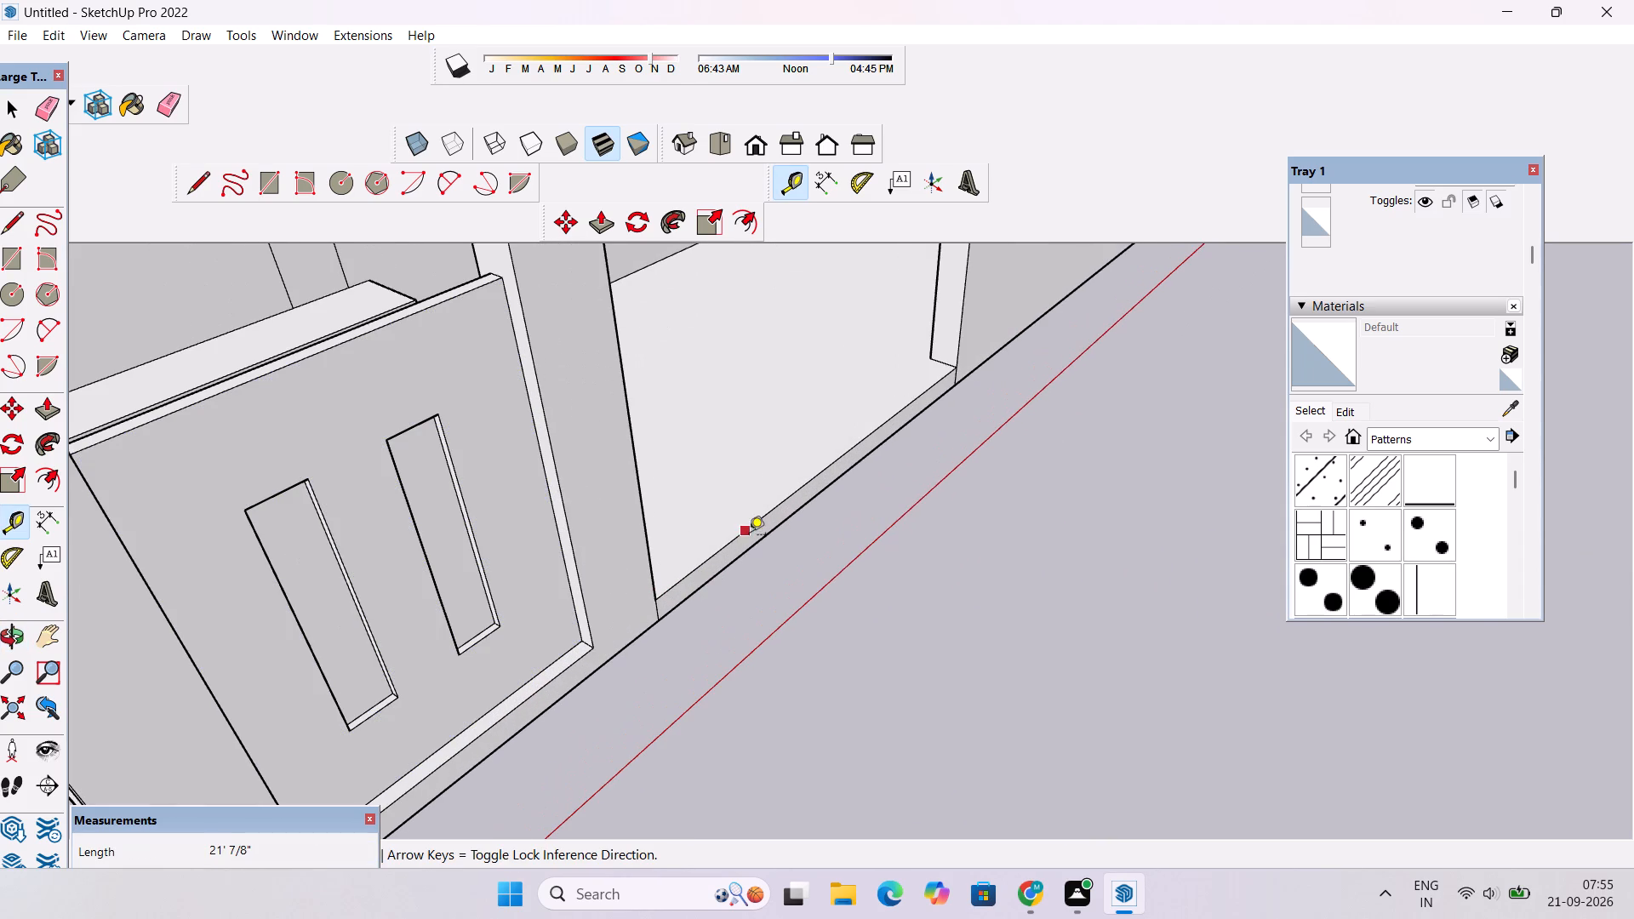
left_click(814, 482)
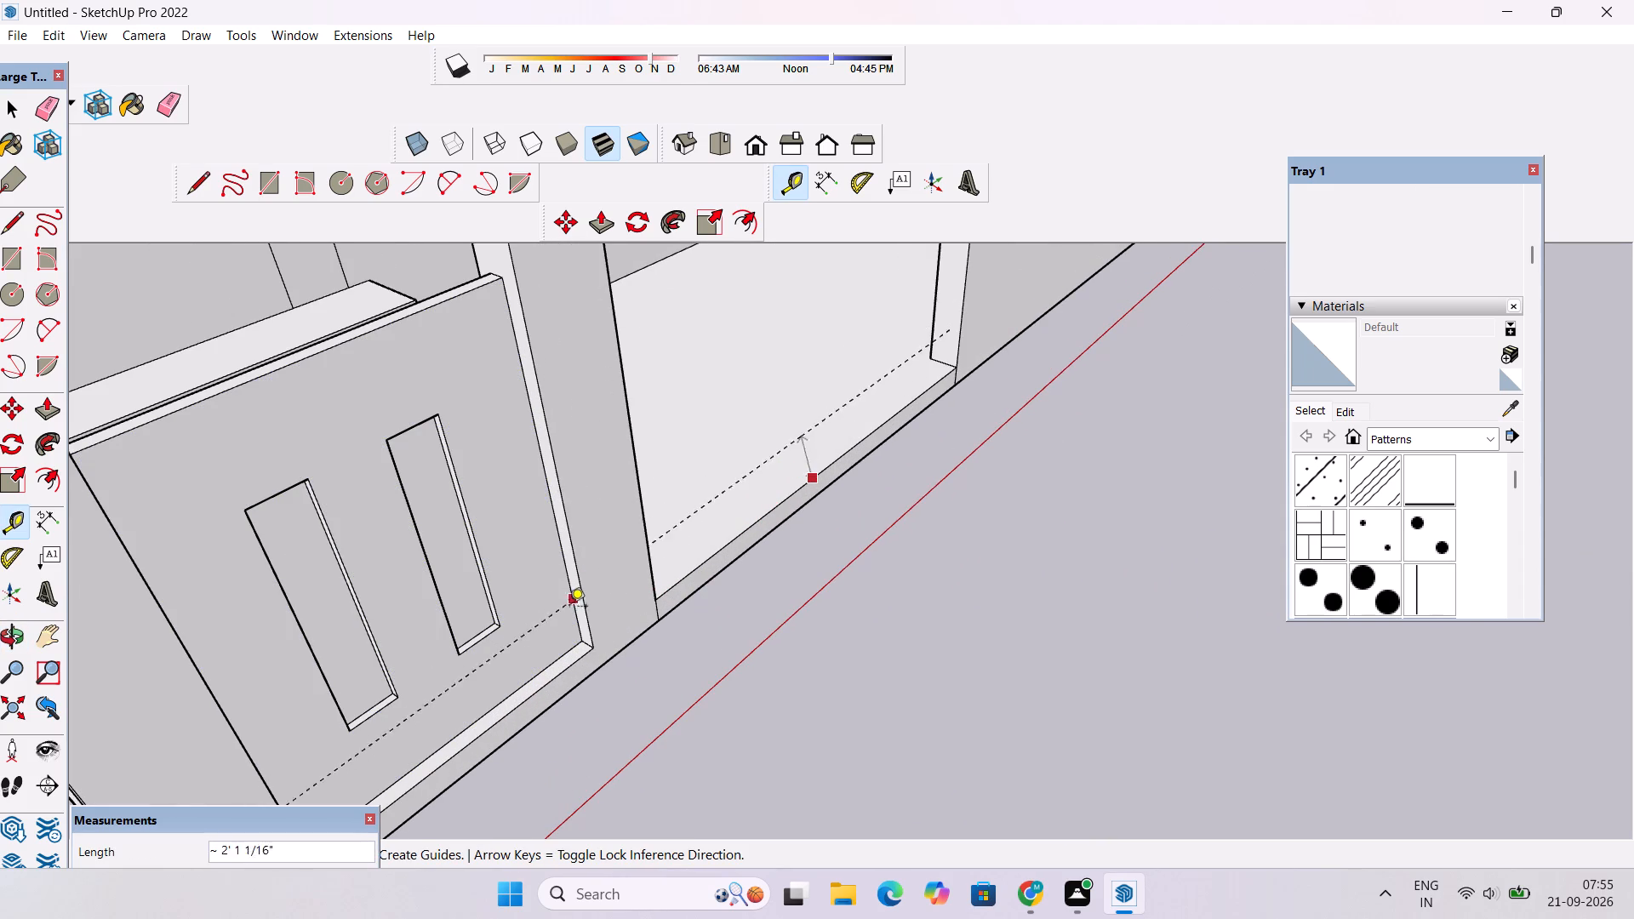
scroll(579, 641, "up", 5)
left_click(579, 641)
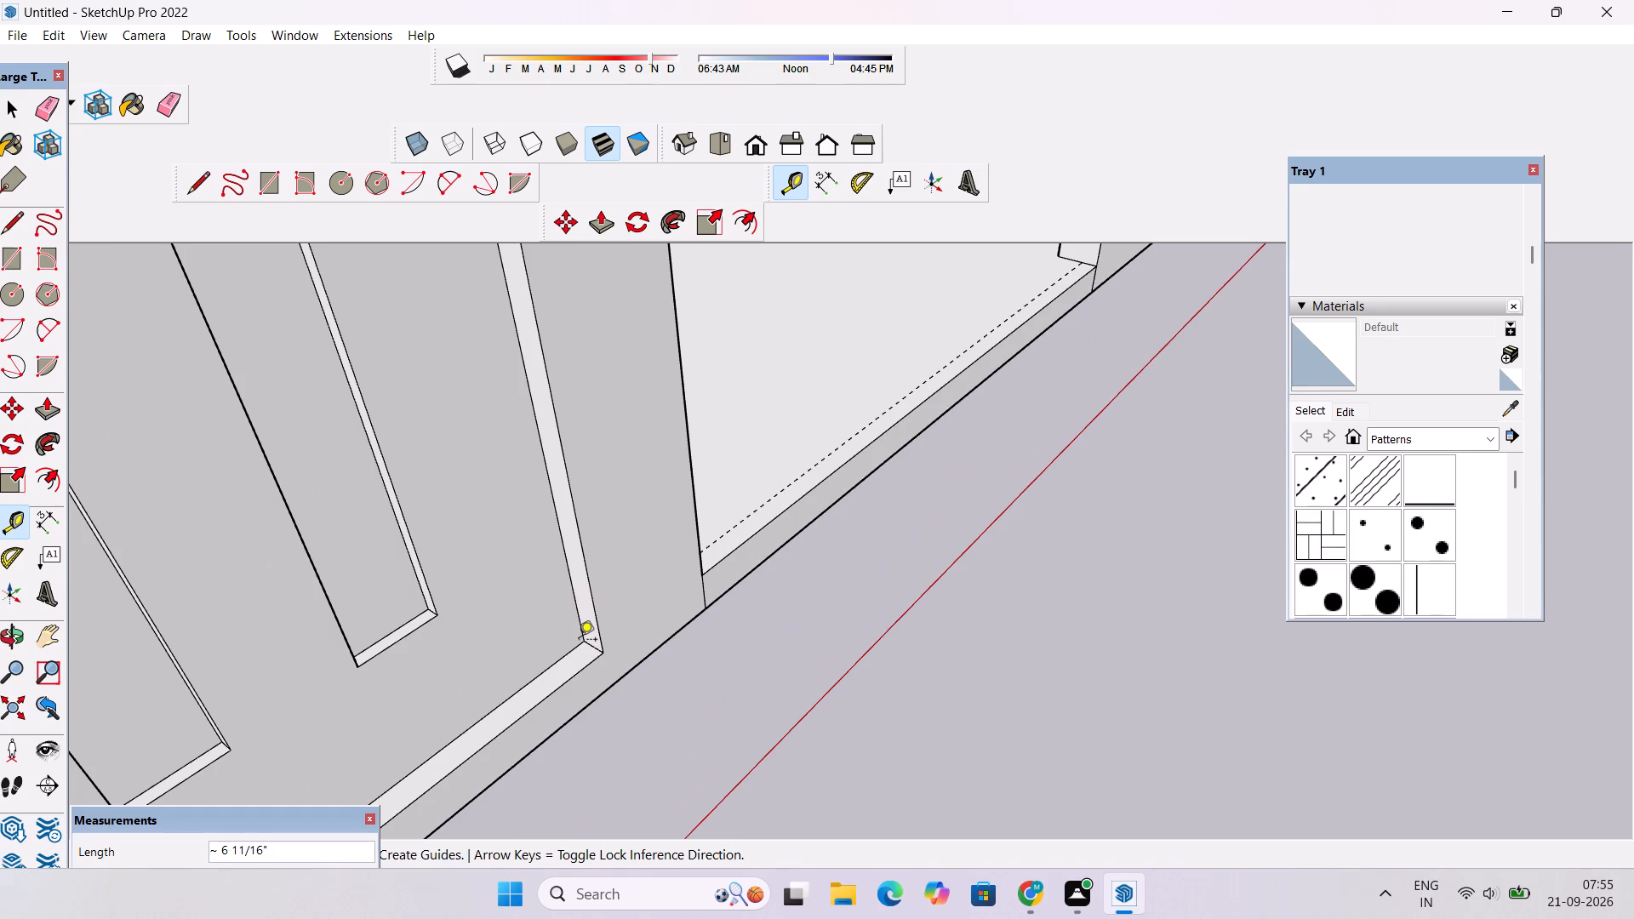
Offset a second parallel guide from the first across the porch opening, aligned with the back of the slotted panel wall.
scroll(758, 573, "down", 4)
key("o")
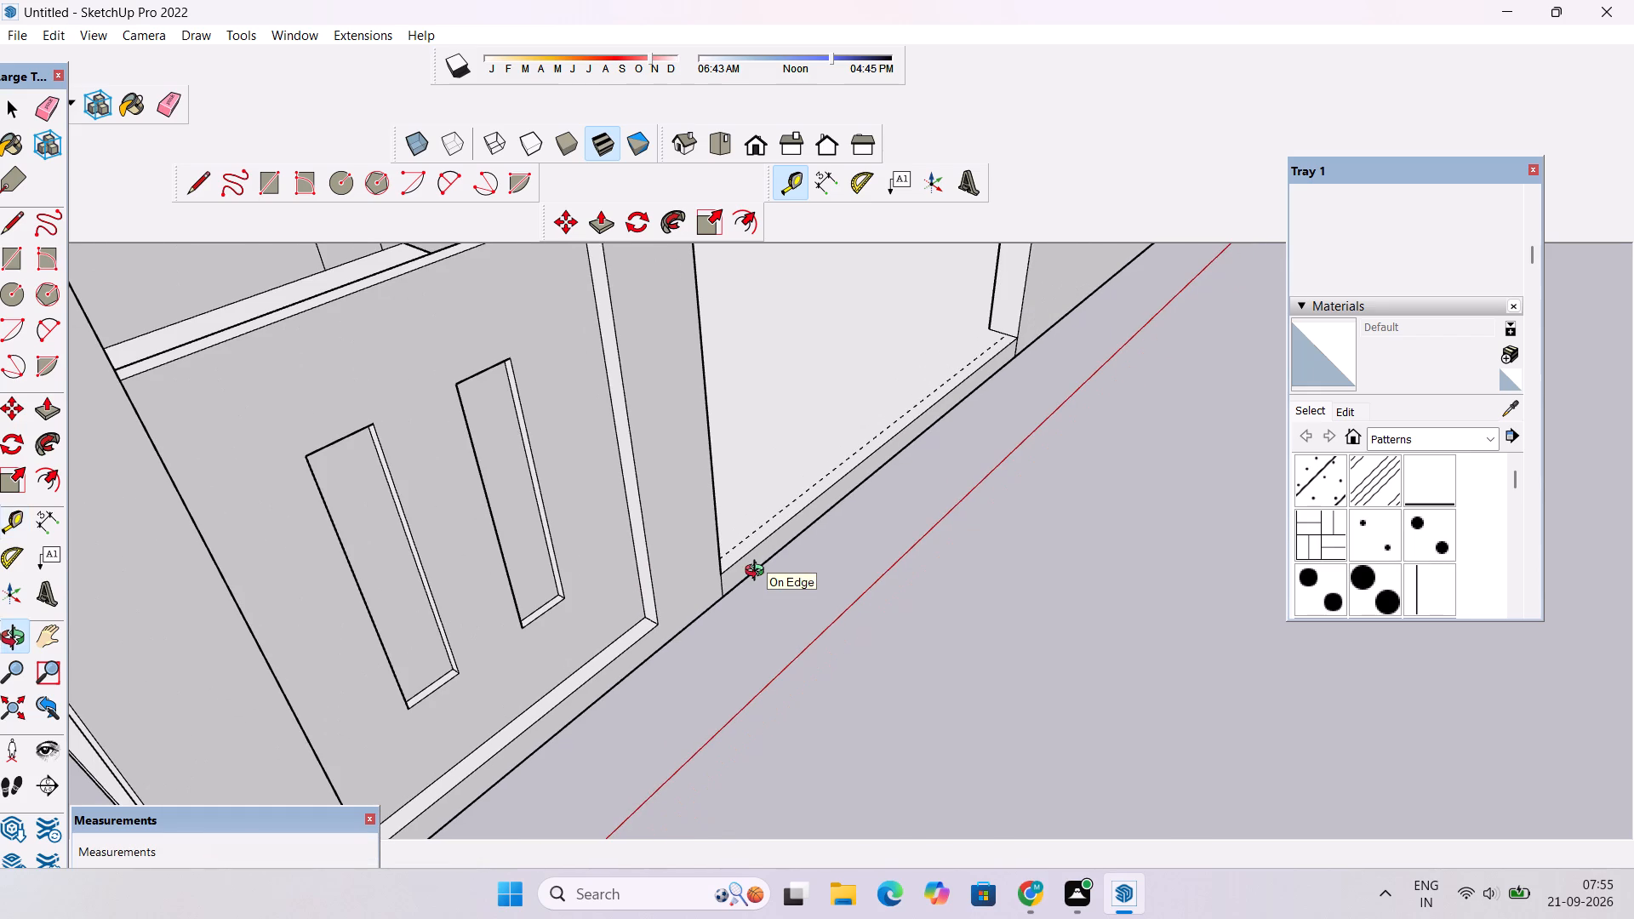
scroll(768, 572, "down", 10)
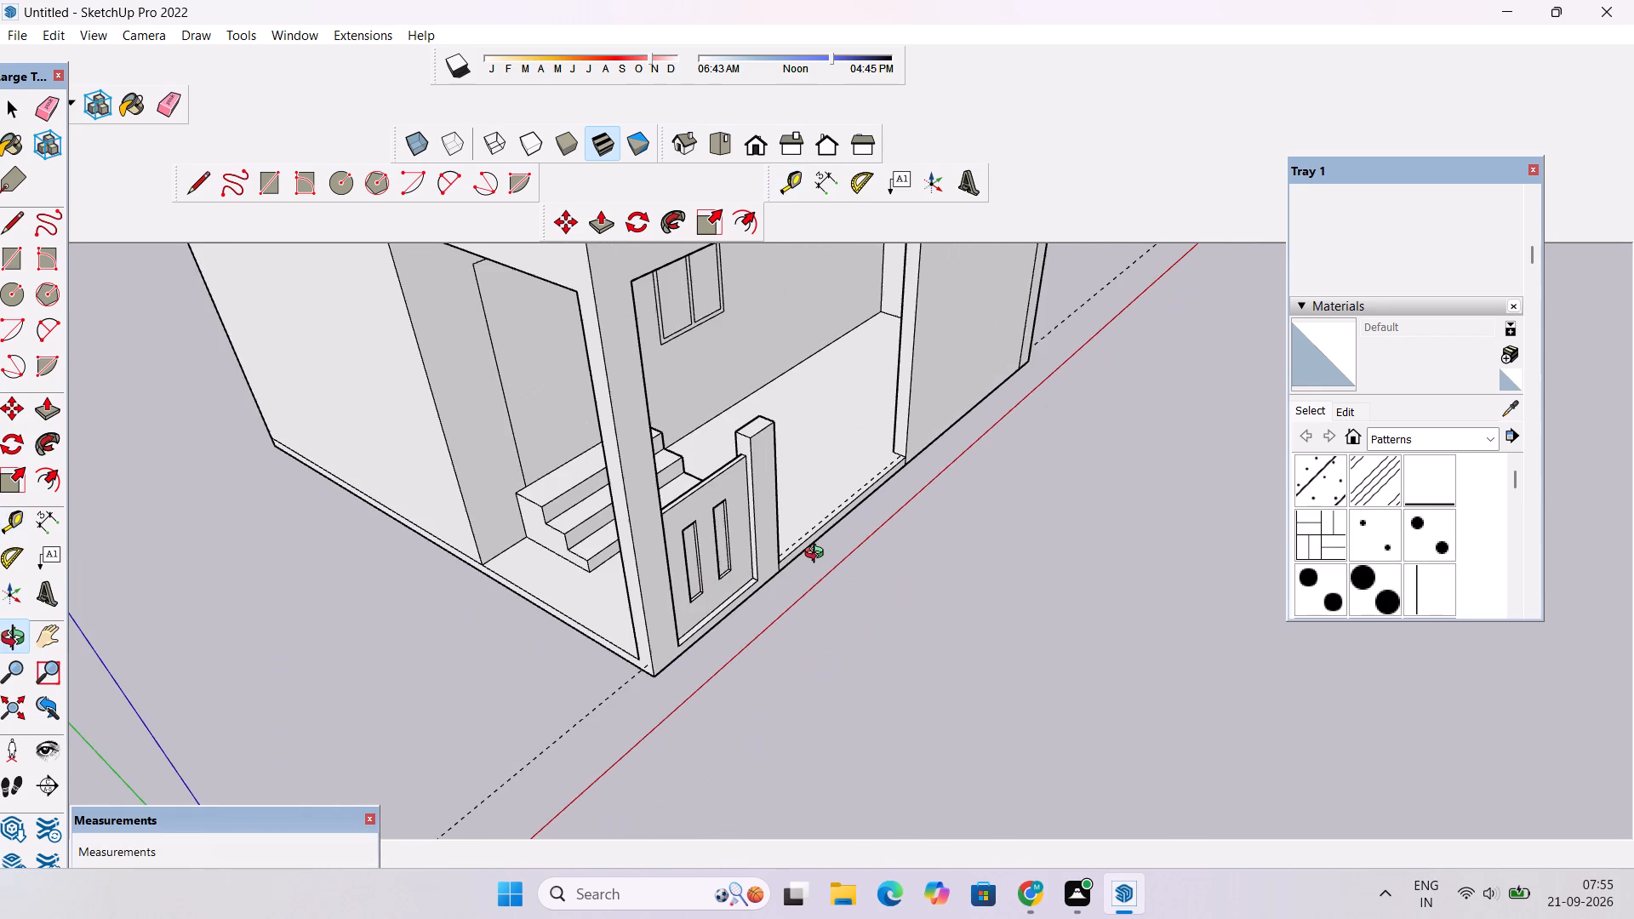
scroll(818, 555, "up", 4)
left_click_drag(786, 589, 798, 674, "shift")
scroll(920, 554, "up", 4)
left_click_drag(904, 545, 1014, 630)
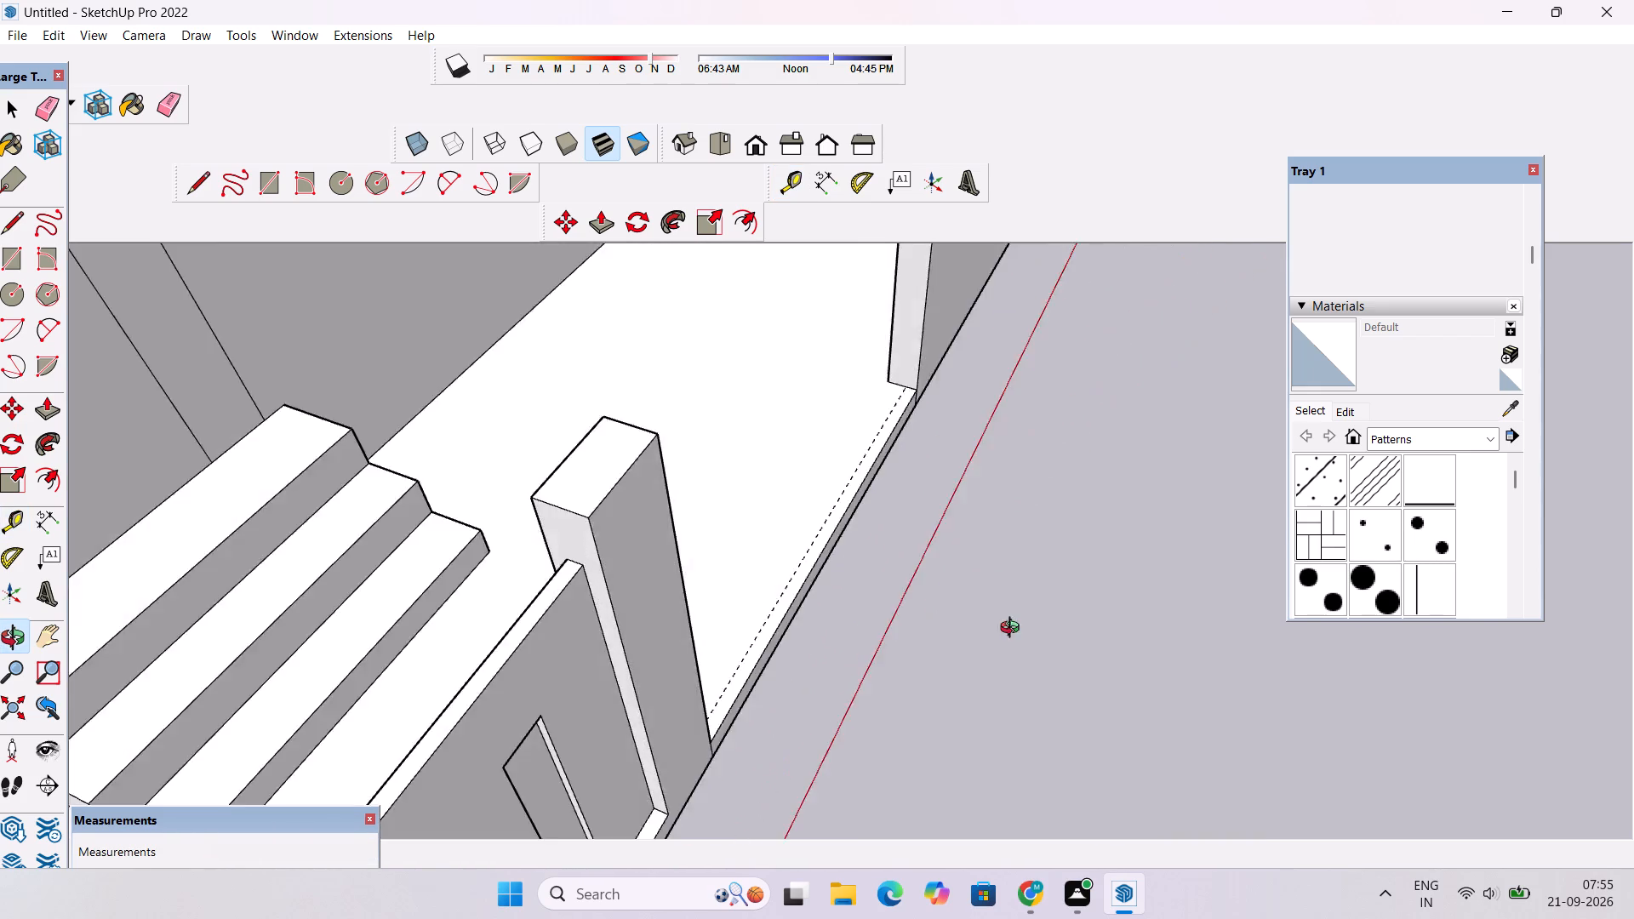
left_click_drag(1014, 630, 1271, 559)
scroll(888, 594, "down", 4)
left_click_drag(851, 617, 963, 630)
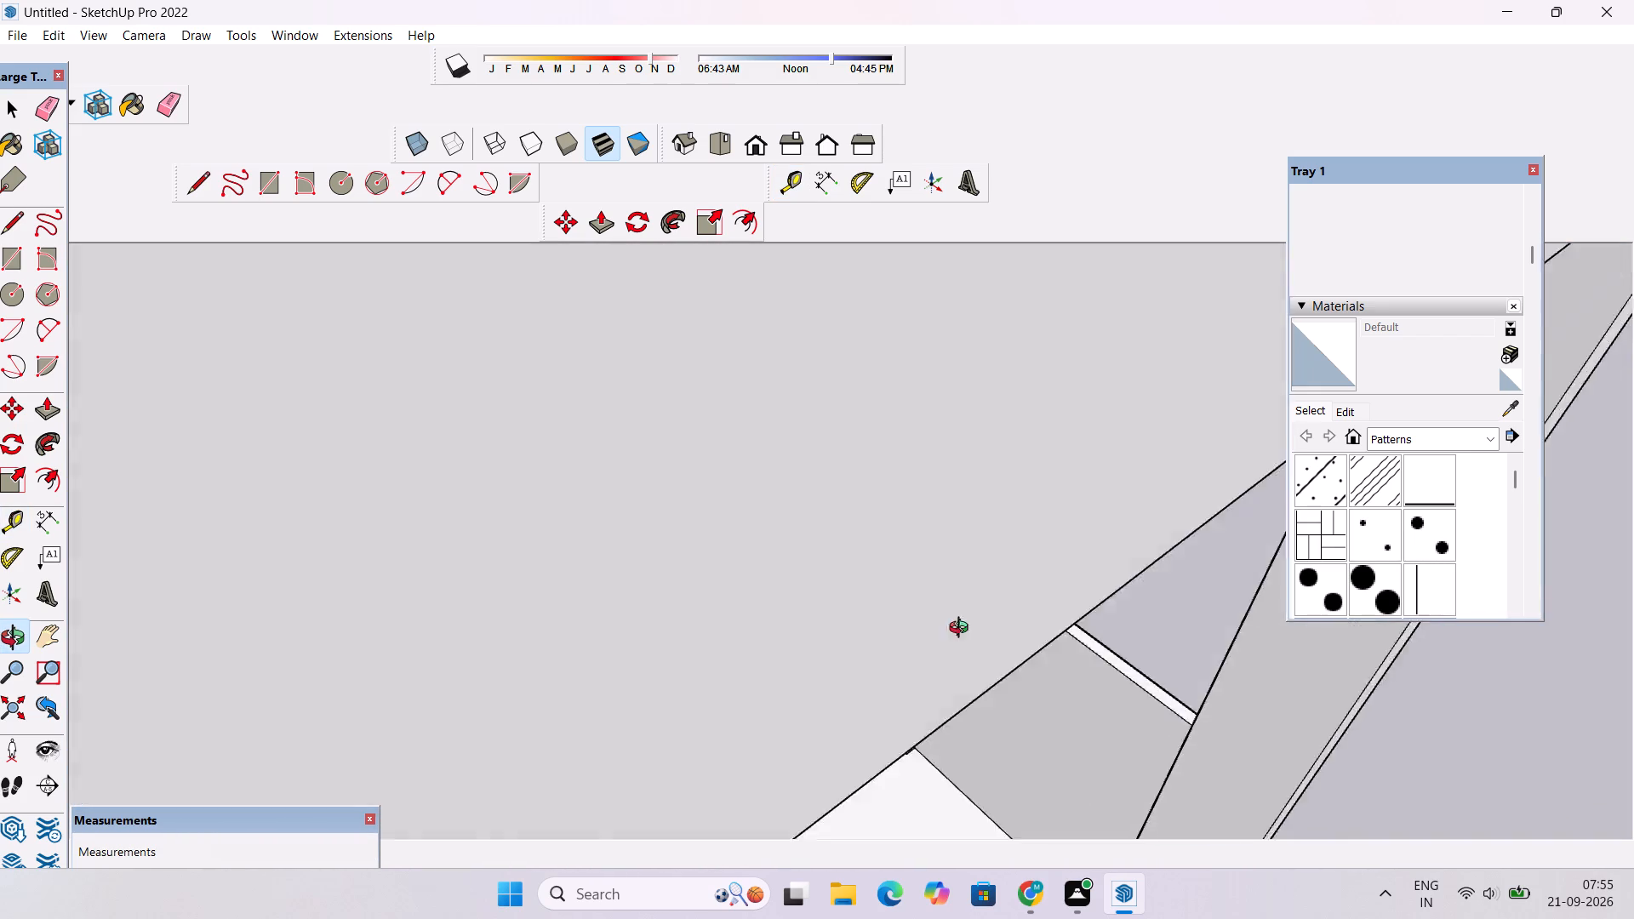
left_click_drag(963, 630, 901, 593)
left_click_drag(885, 641, 836, 556, "shift")
scroll(728, 526, "up", 1, "shift")
left_click_drag(723, 524, 720, 533, "shift")
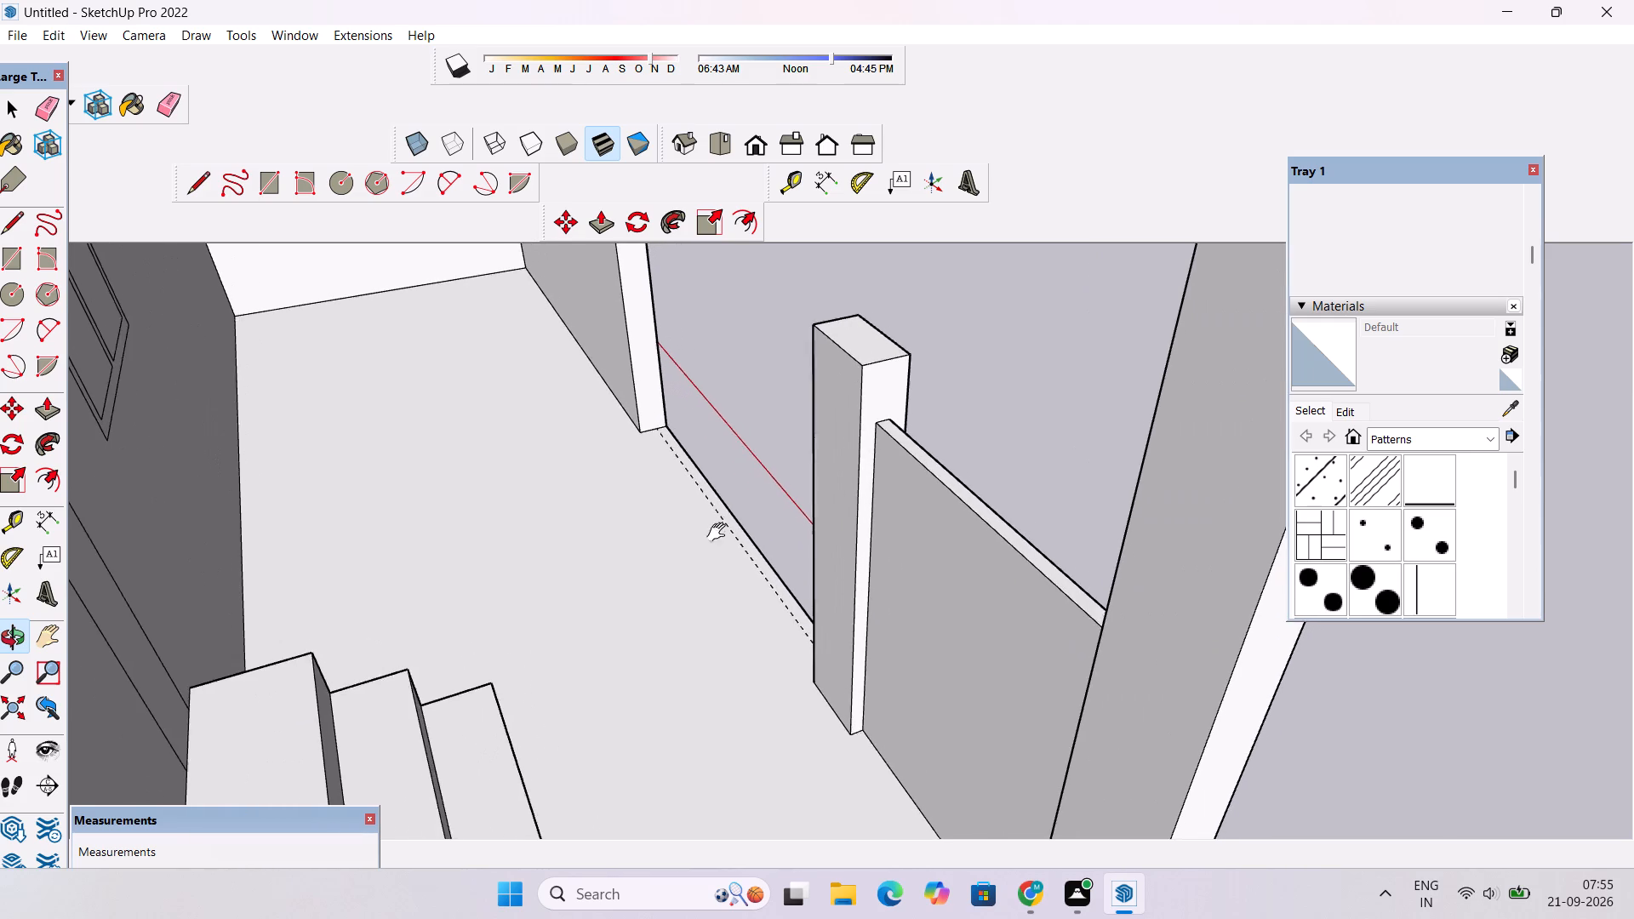
left_click_drag(720, 533, 706, 568, "shift")
scroll(701, 573, "up", 3)
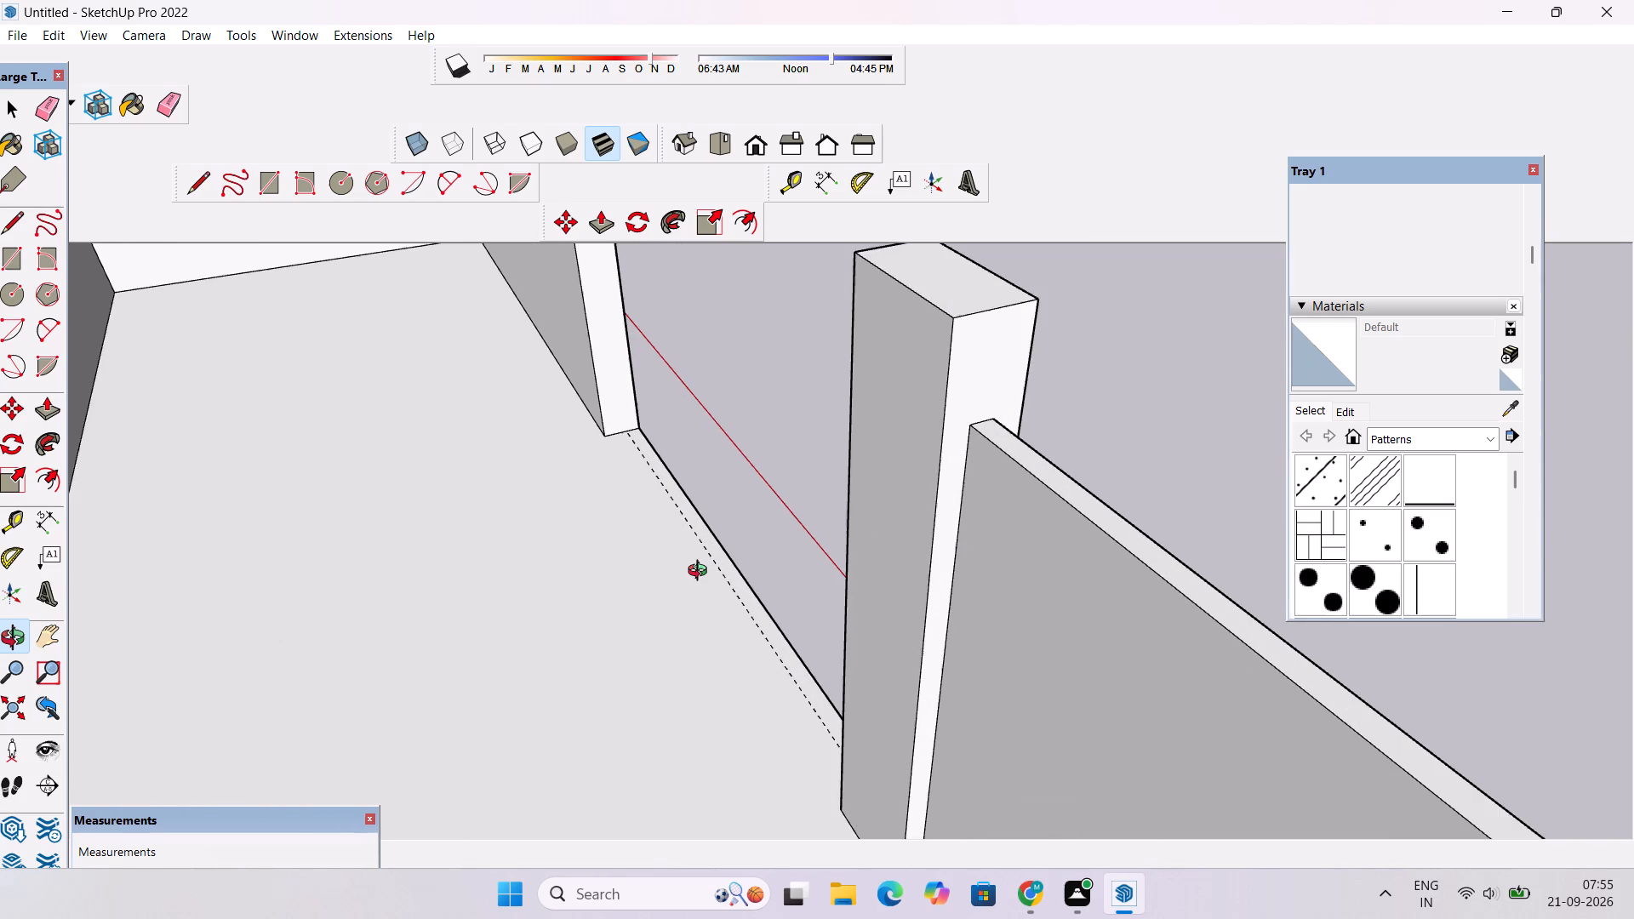
scroll(701, 573, "down", 3)
left_click_drag(701, 573, 690, 577, "shift")
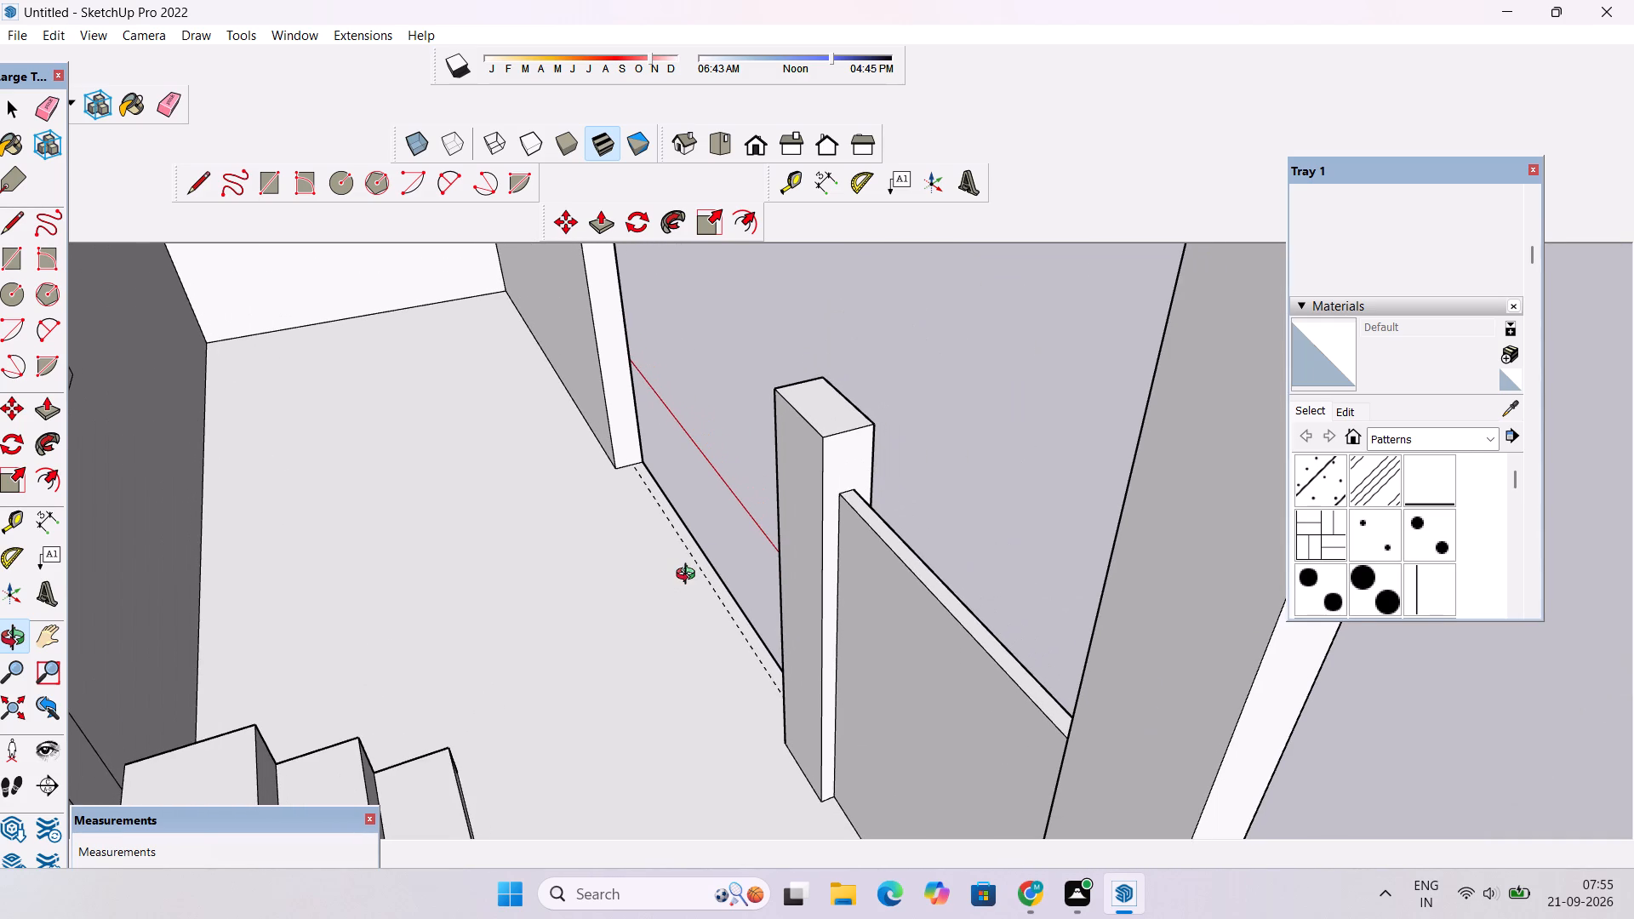
left_click_drag(690, 574, 711, 556, "shift")
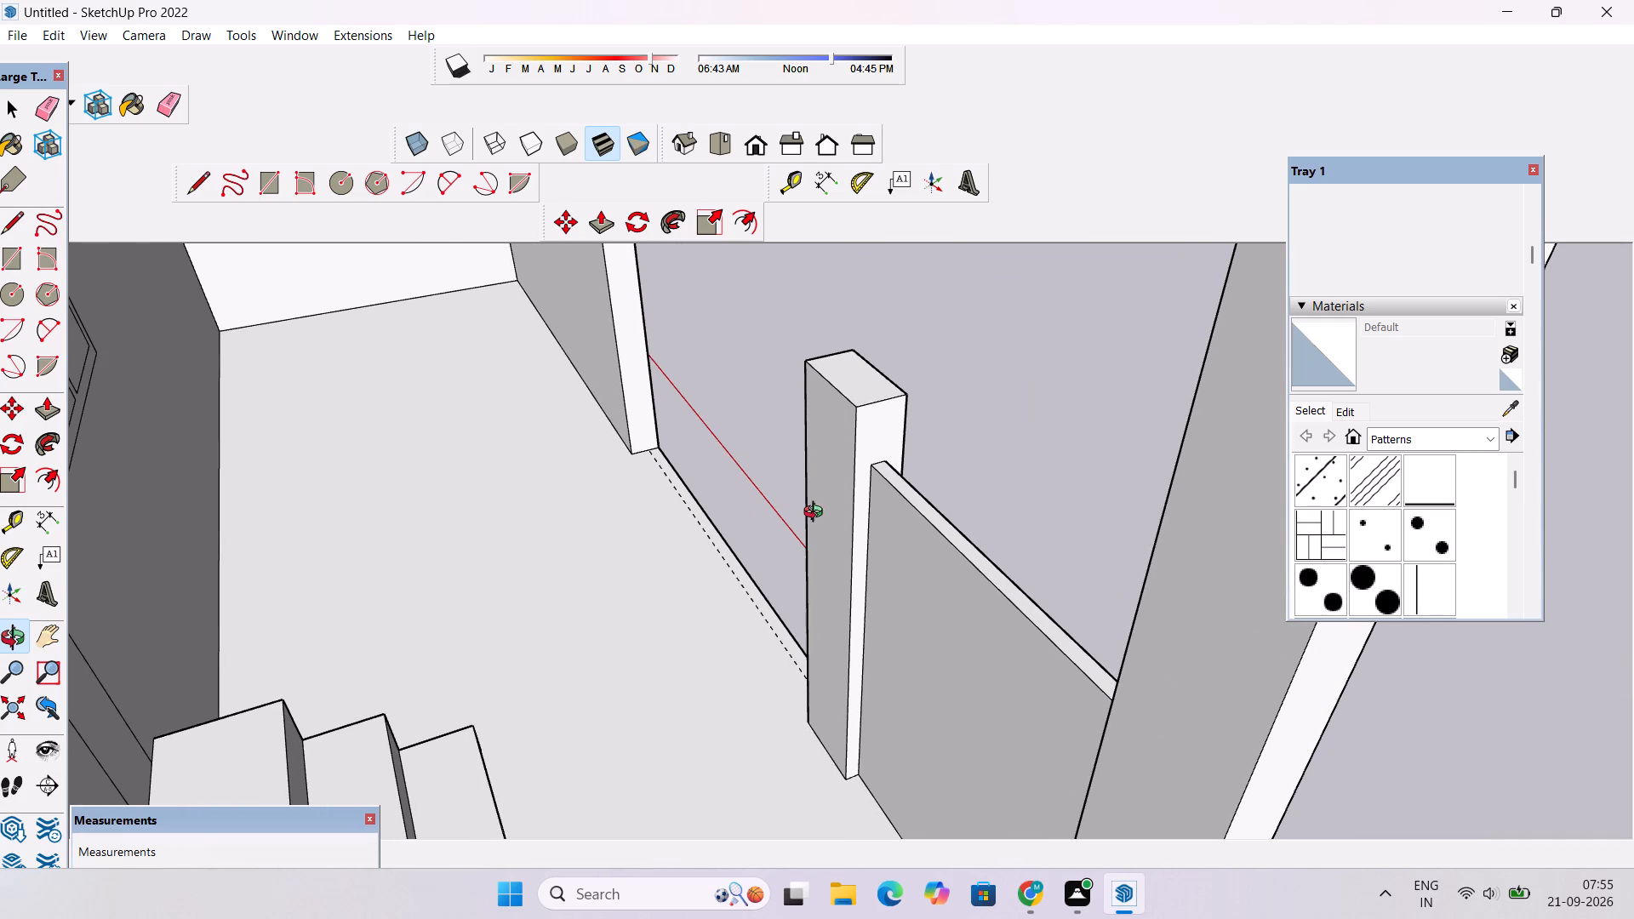
scroll(814, 514, "up", 1)
left_click_drag(768, 542, 795, 487, "shift")
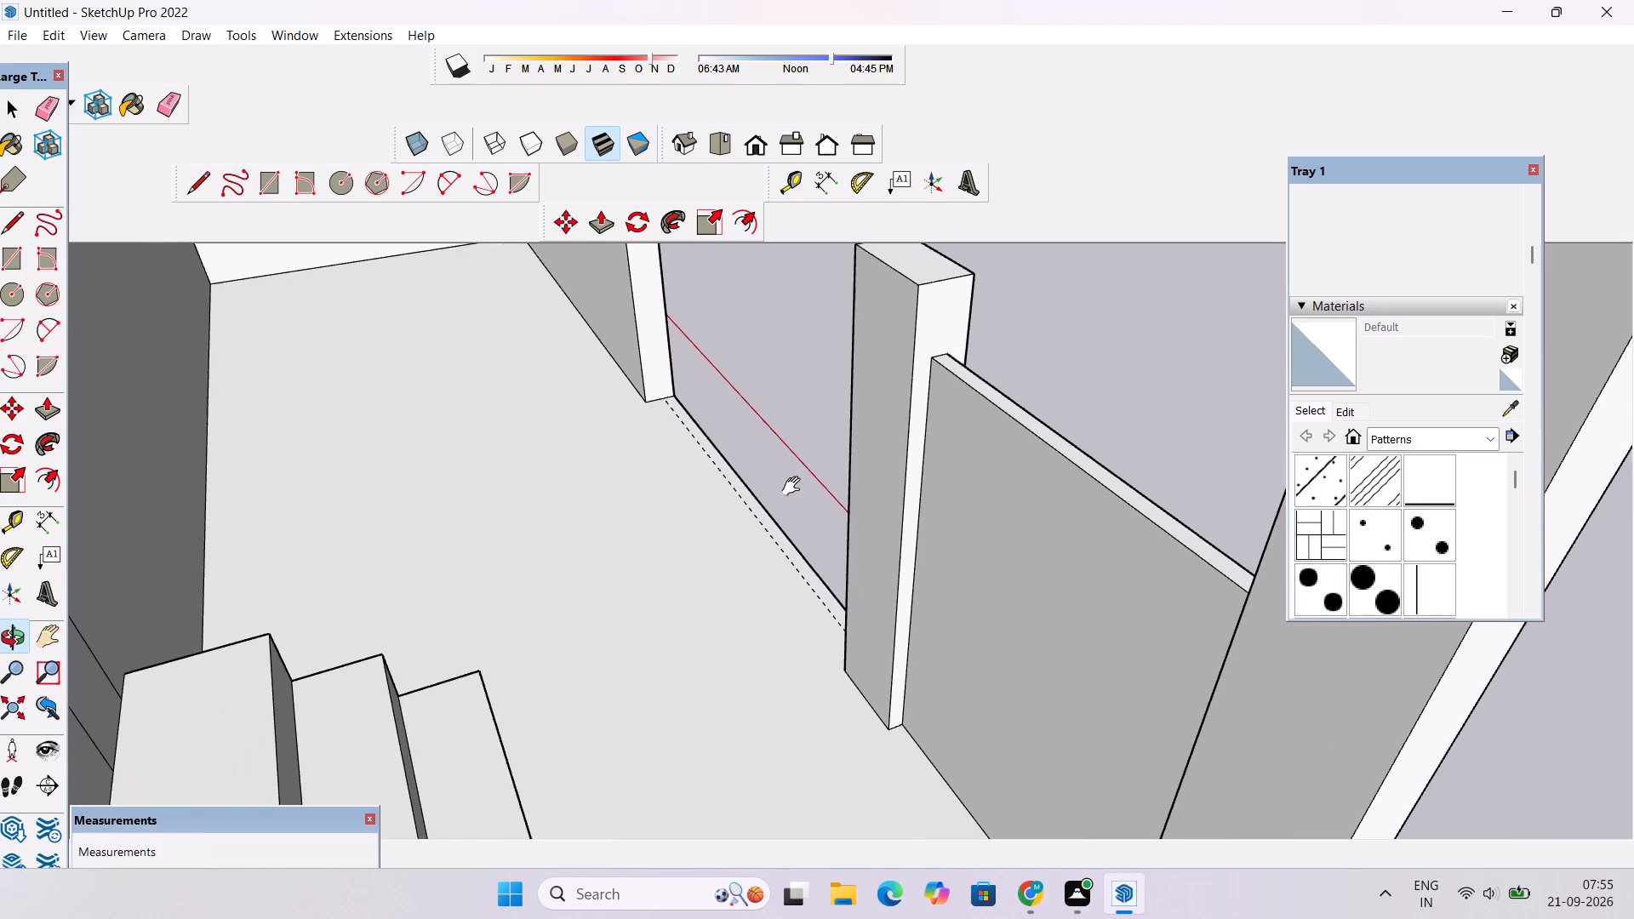
left_click_drag(795, 487, 795, 486, "shift")
left_click_drag(794, 518, 799, 477, "shift")
key("t")
scroll(817, 539, "up", 2)
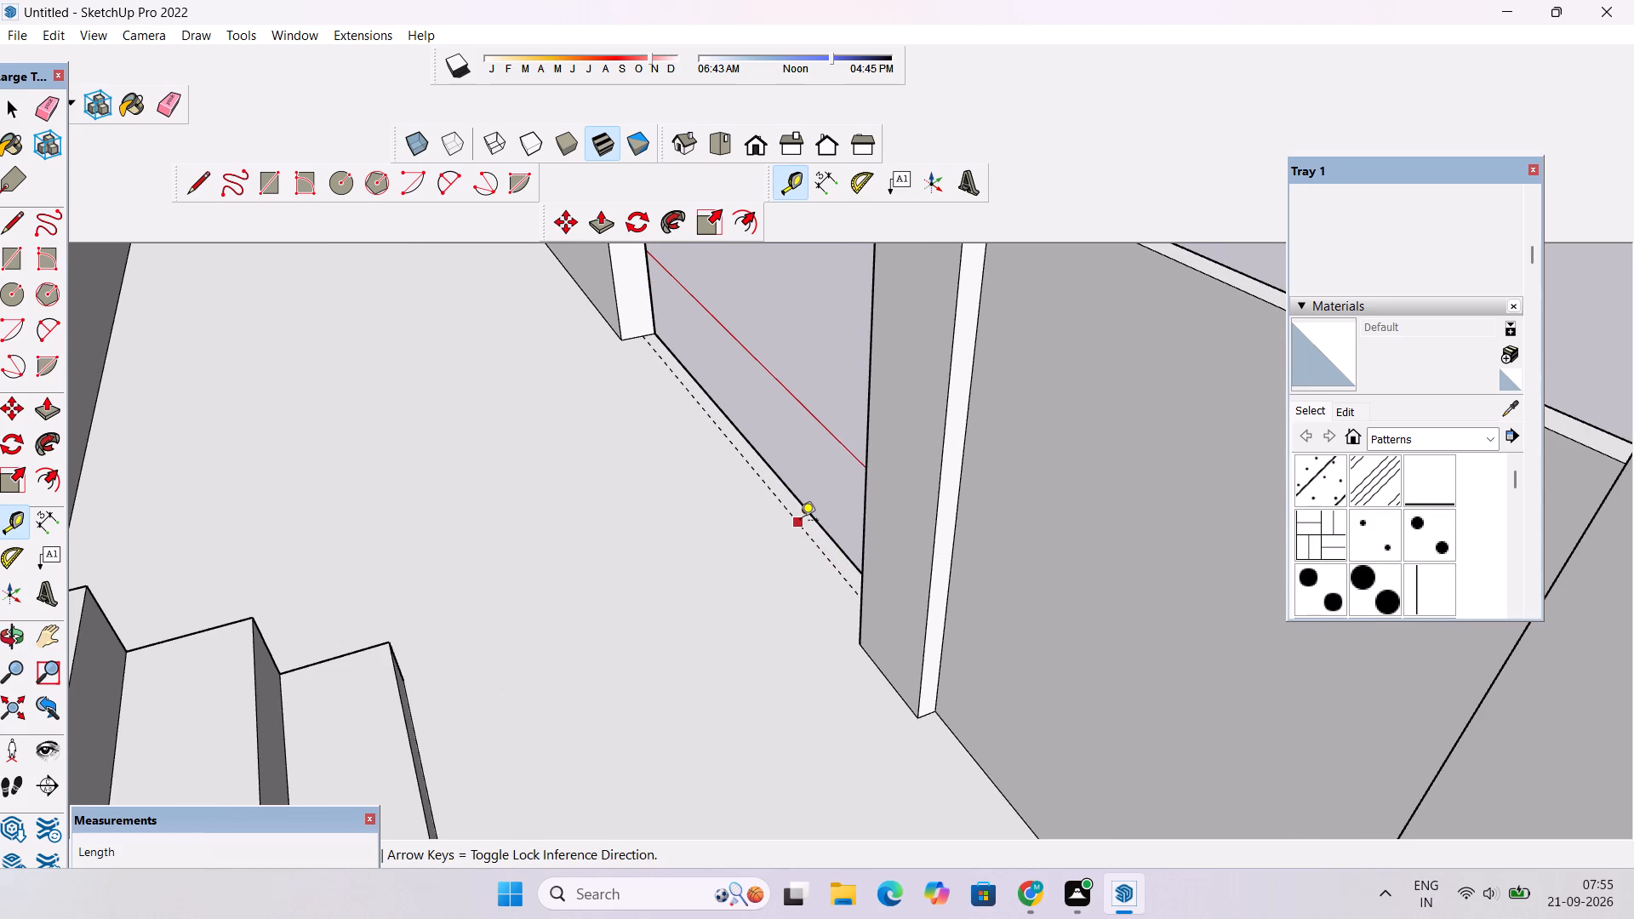
left_click(800, 522)
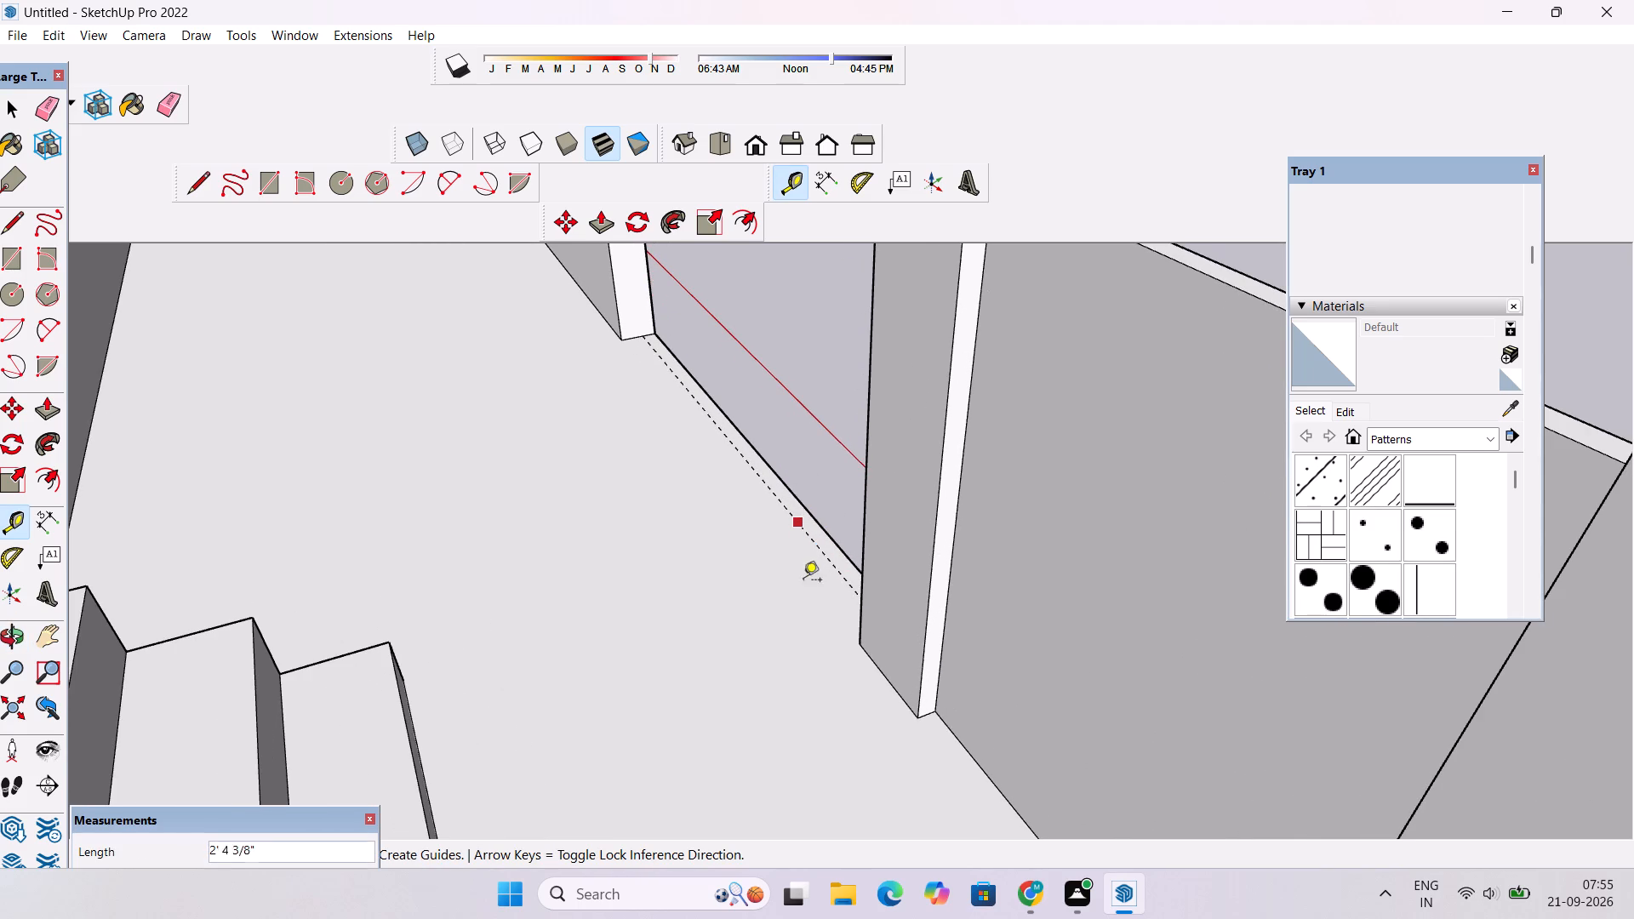
left_click(930, 720)
key("space")
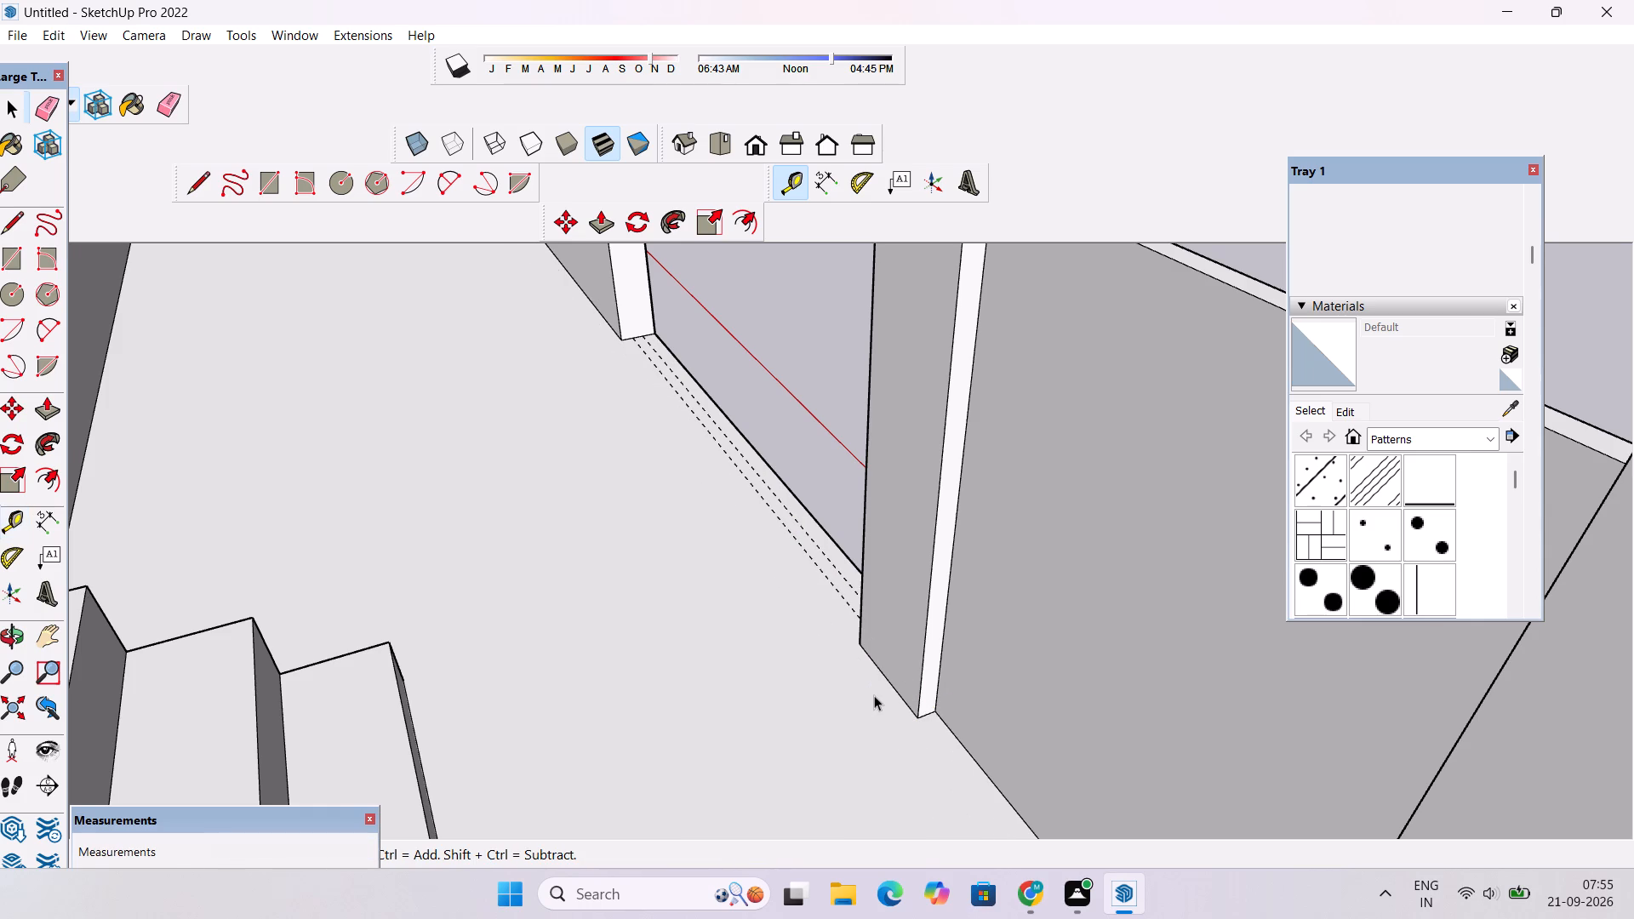
Draw a 5 1/4" by 21' 7/8" rectangle between the two guides, from the short column to the porch opening's far wall.
key("o")
left_click_drag(1186, 647, 309, 561)
scroll(387, 547, "down", 6)
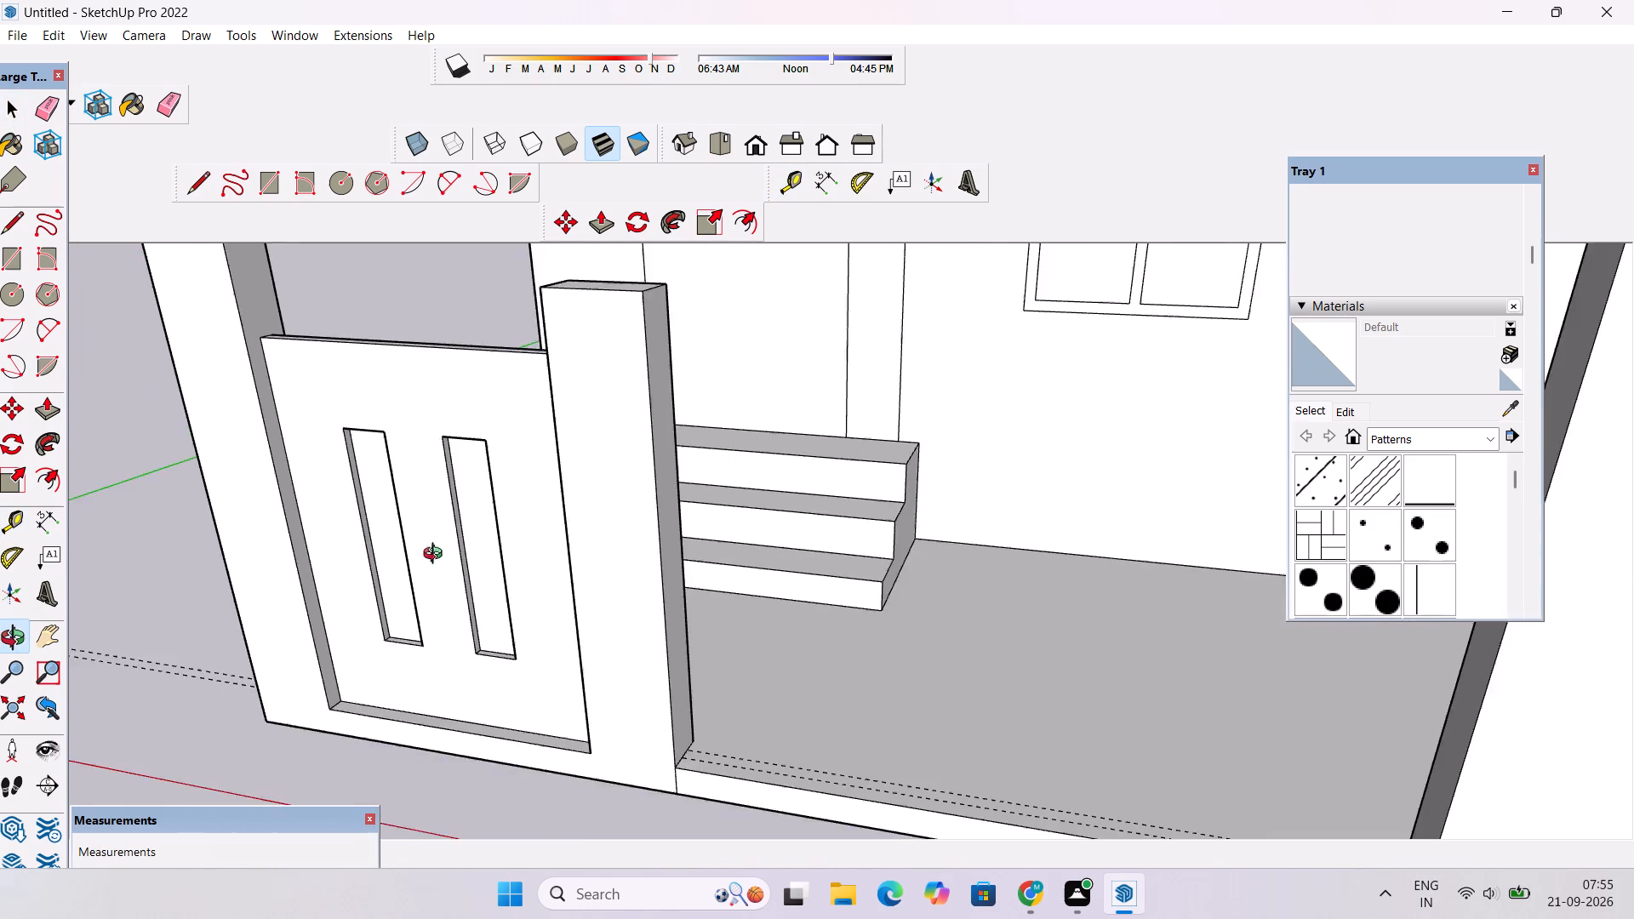
left_click_drag(498, 583, 593, 672)
left_click_drag(713, 729, 545, 606)
scroll(543, 605, "down", 5)
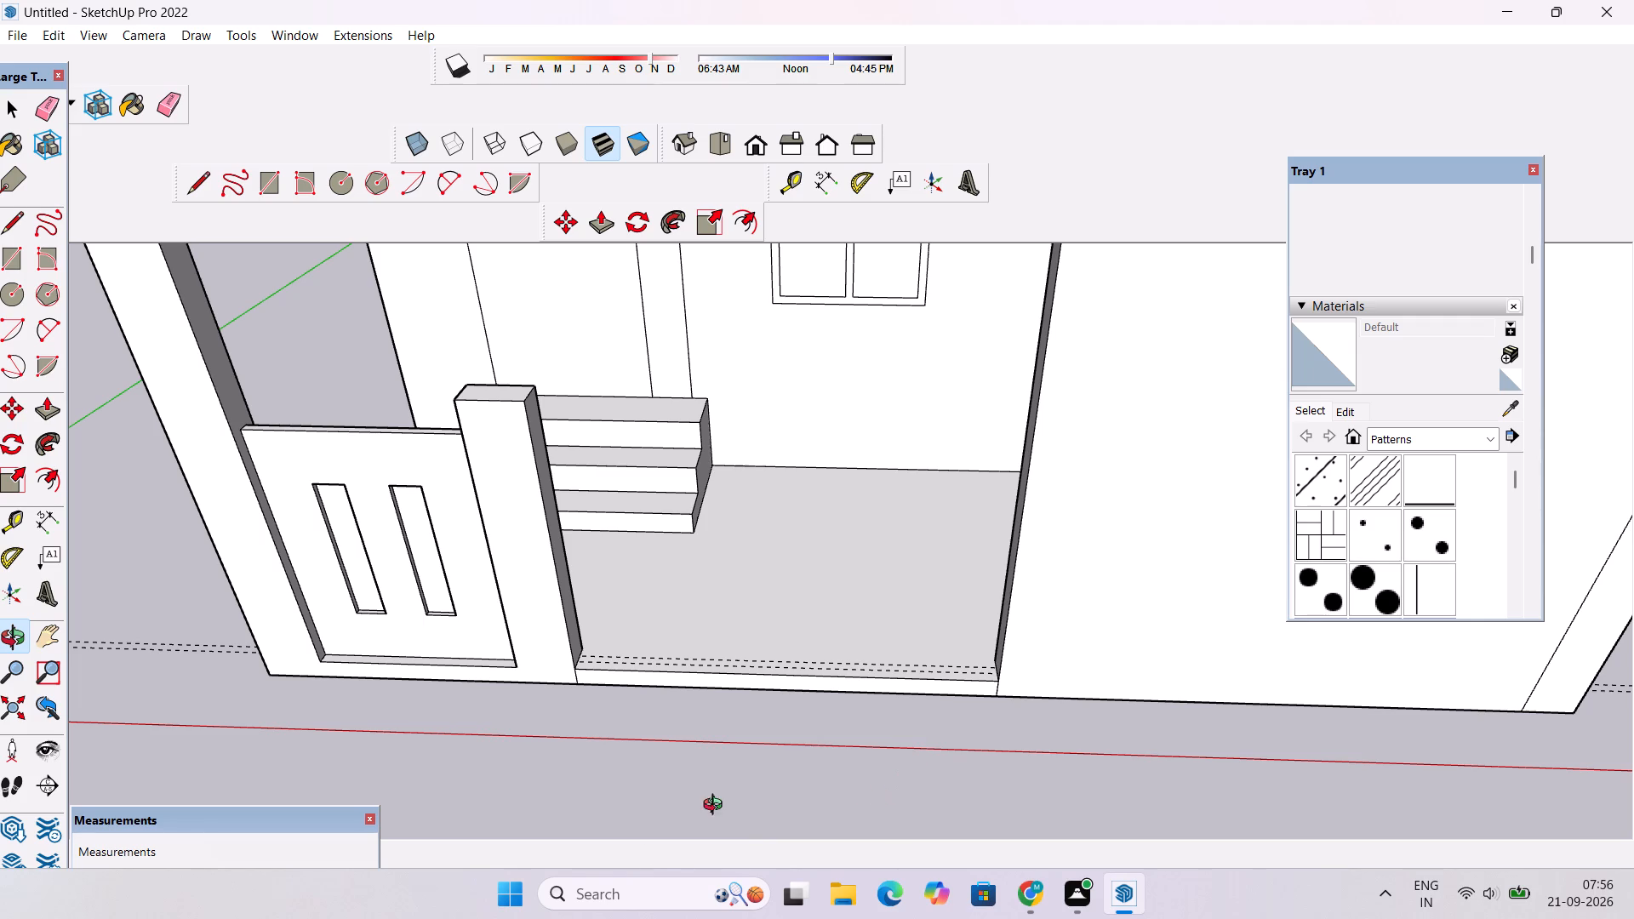
scroll(823, 770, "down", 11)
left_click_drag(800, 770, 806, 698)
scroll(809, 724, "up", 11)
left_click_drag(808, 768, 807, 802)
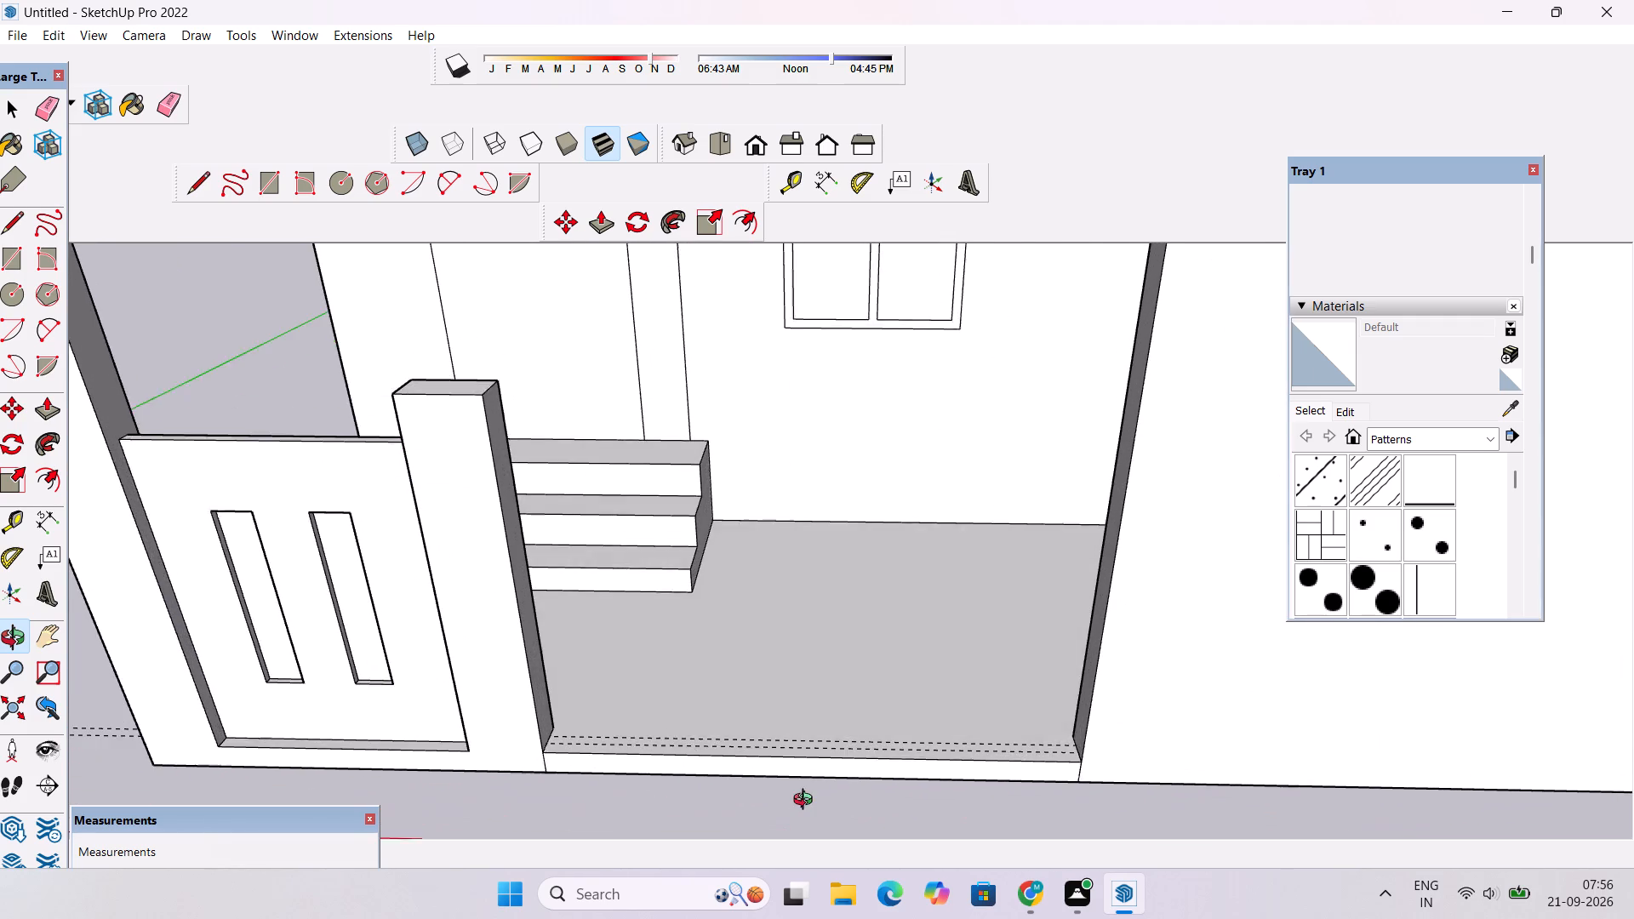
left_click_drag(807, 802, 807, 805)
scroll(808, 789, "up", 3)
left_click_drag(809, 791, 816, 848)
scroll(816, 845, "up", 2)
key("r")
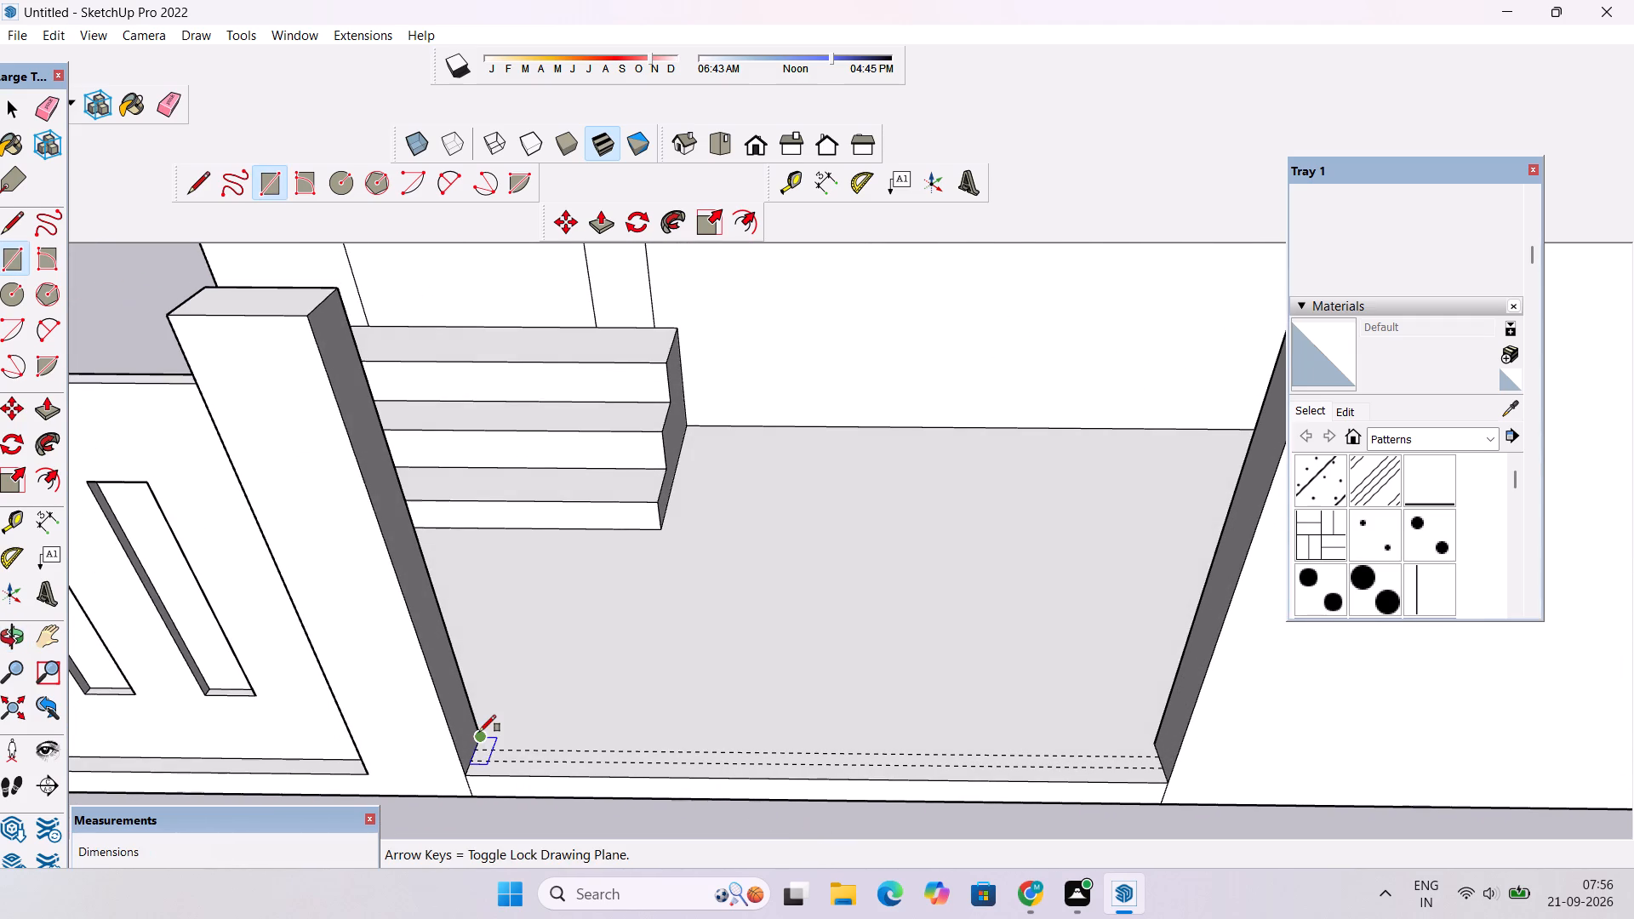
scroll(479, 732, "up", 8)
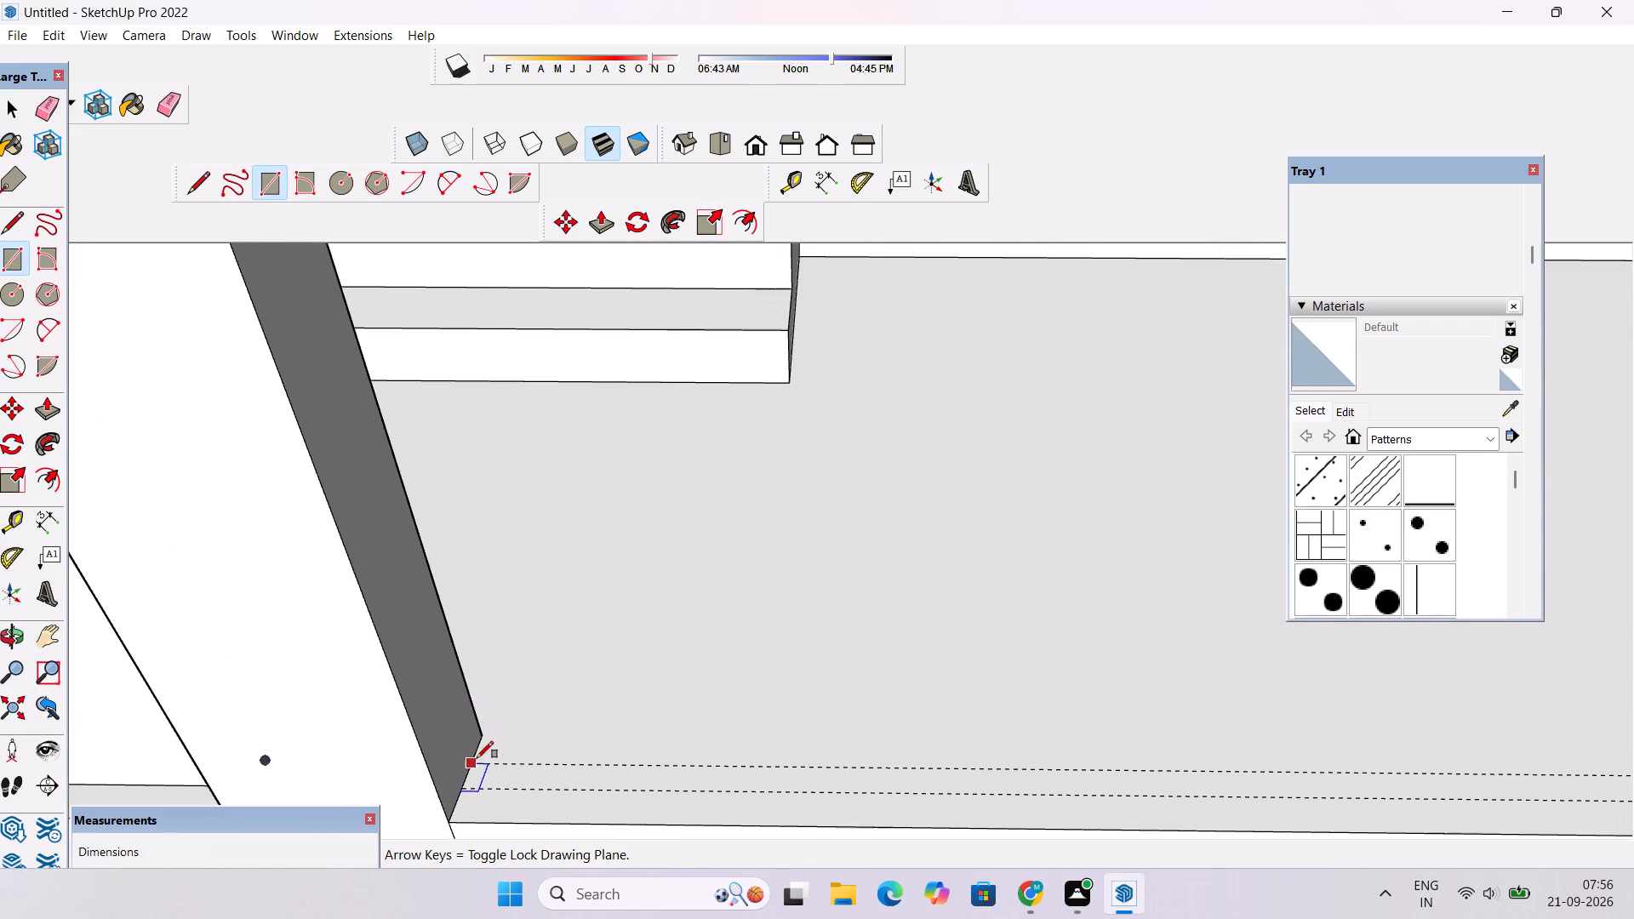
left_click(470, 762)
scroll(454, 762, "down", 11)
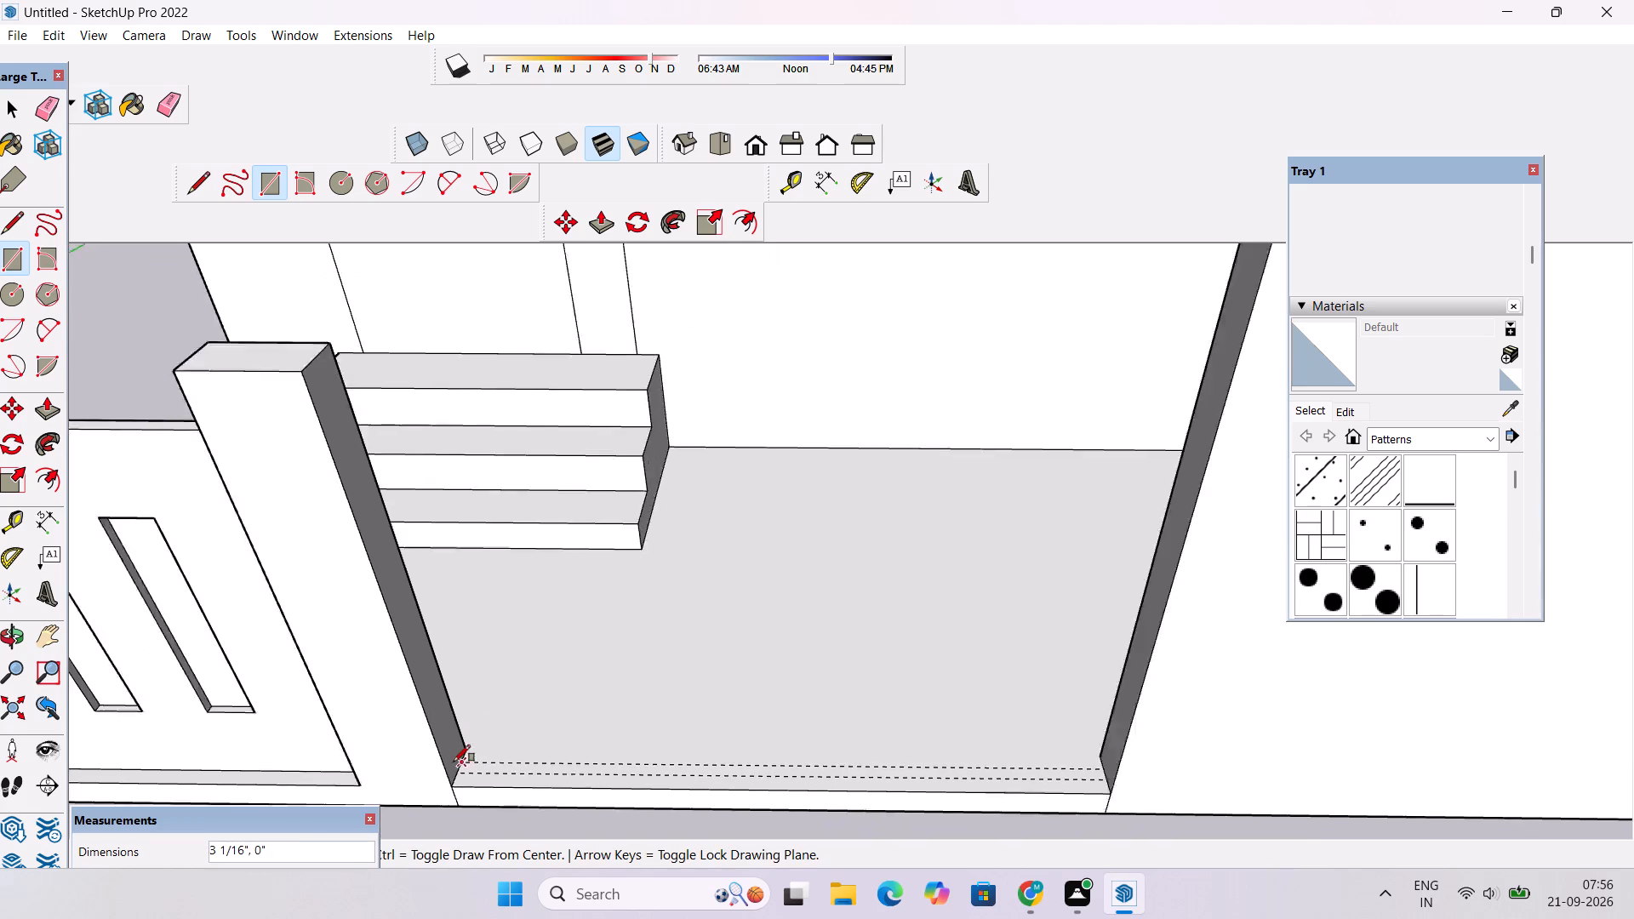
scroll(454, 762, "down", 3)
scroll(862, 779, "up", 13)
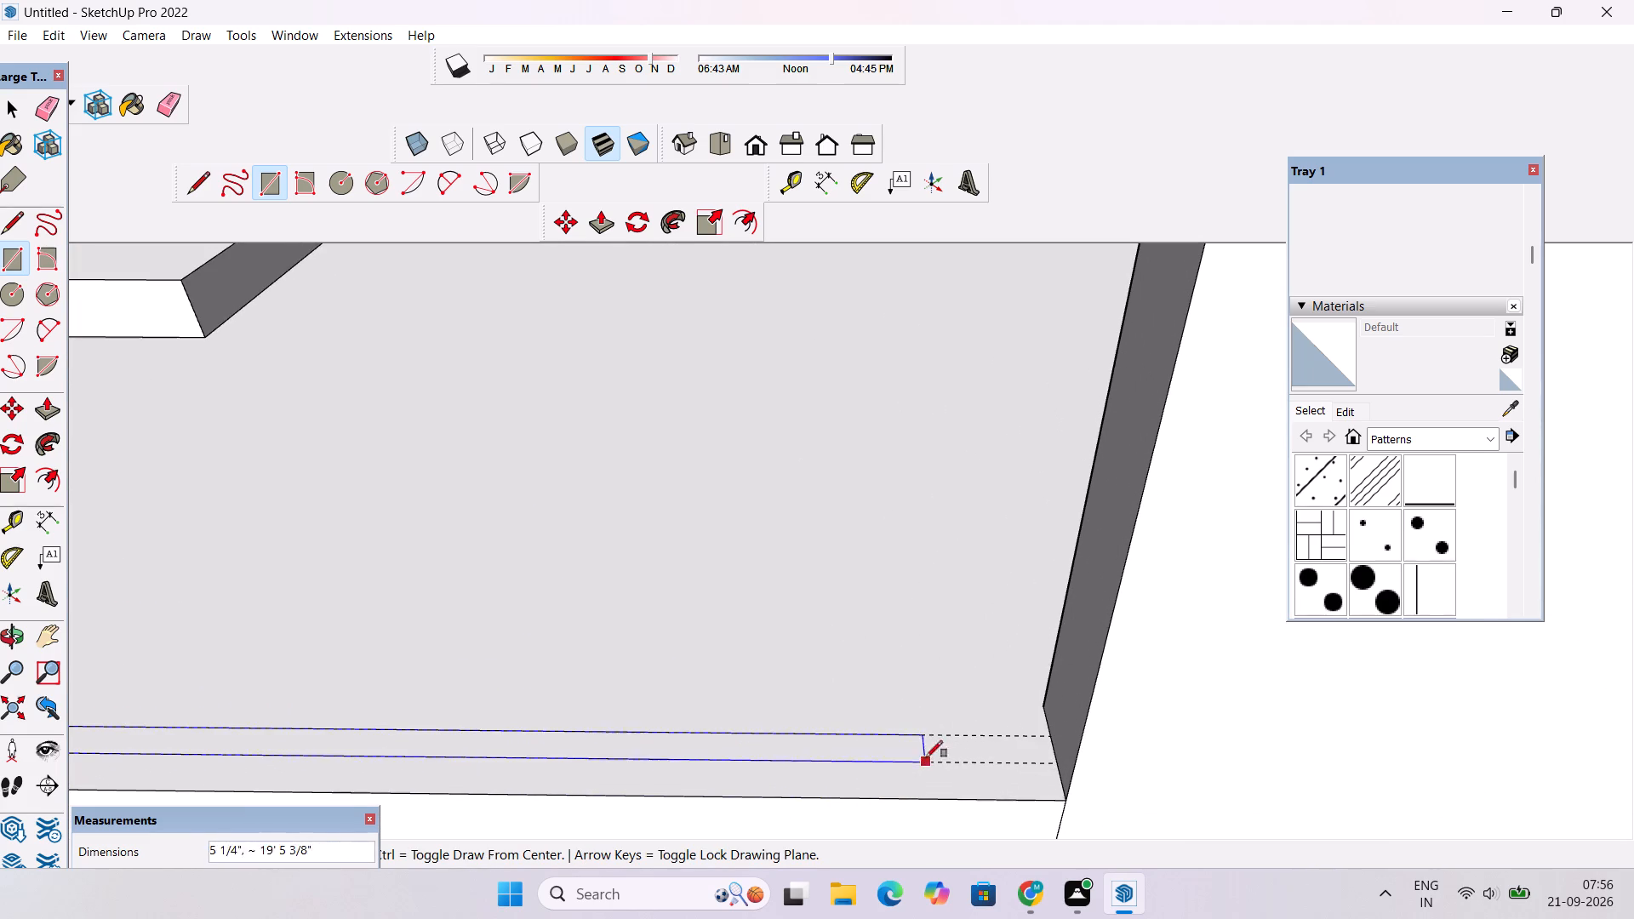
left_click(1054, 763)
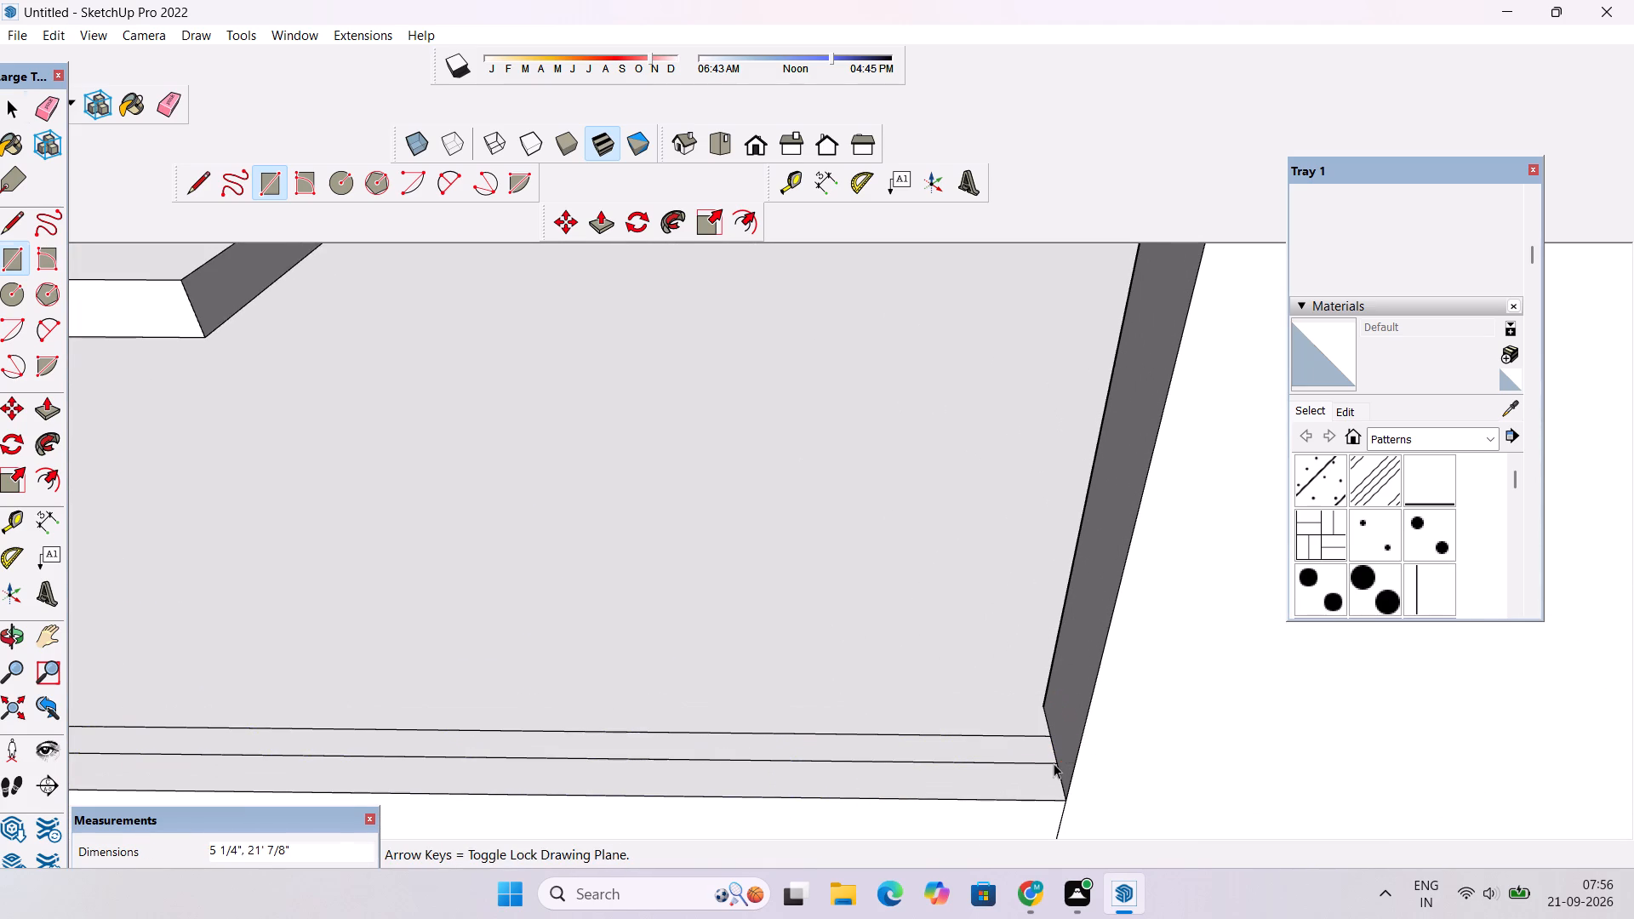
key("space")
Push/Pull the floor strip up 12' 9 9/16" to match the top of the slotted panel wall.
scroll(1054, 763, "down", 8)
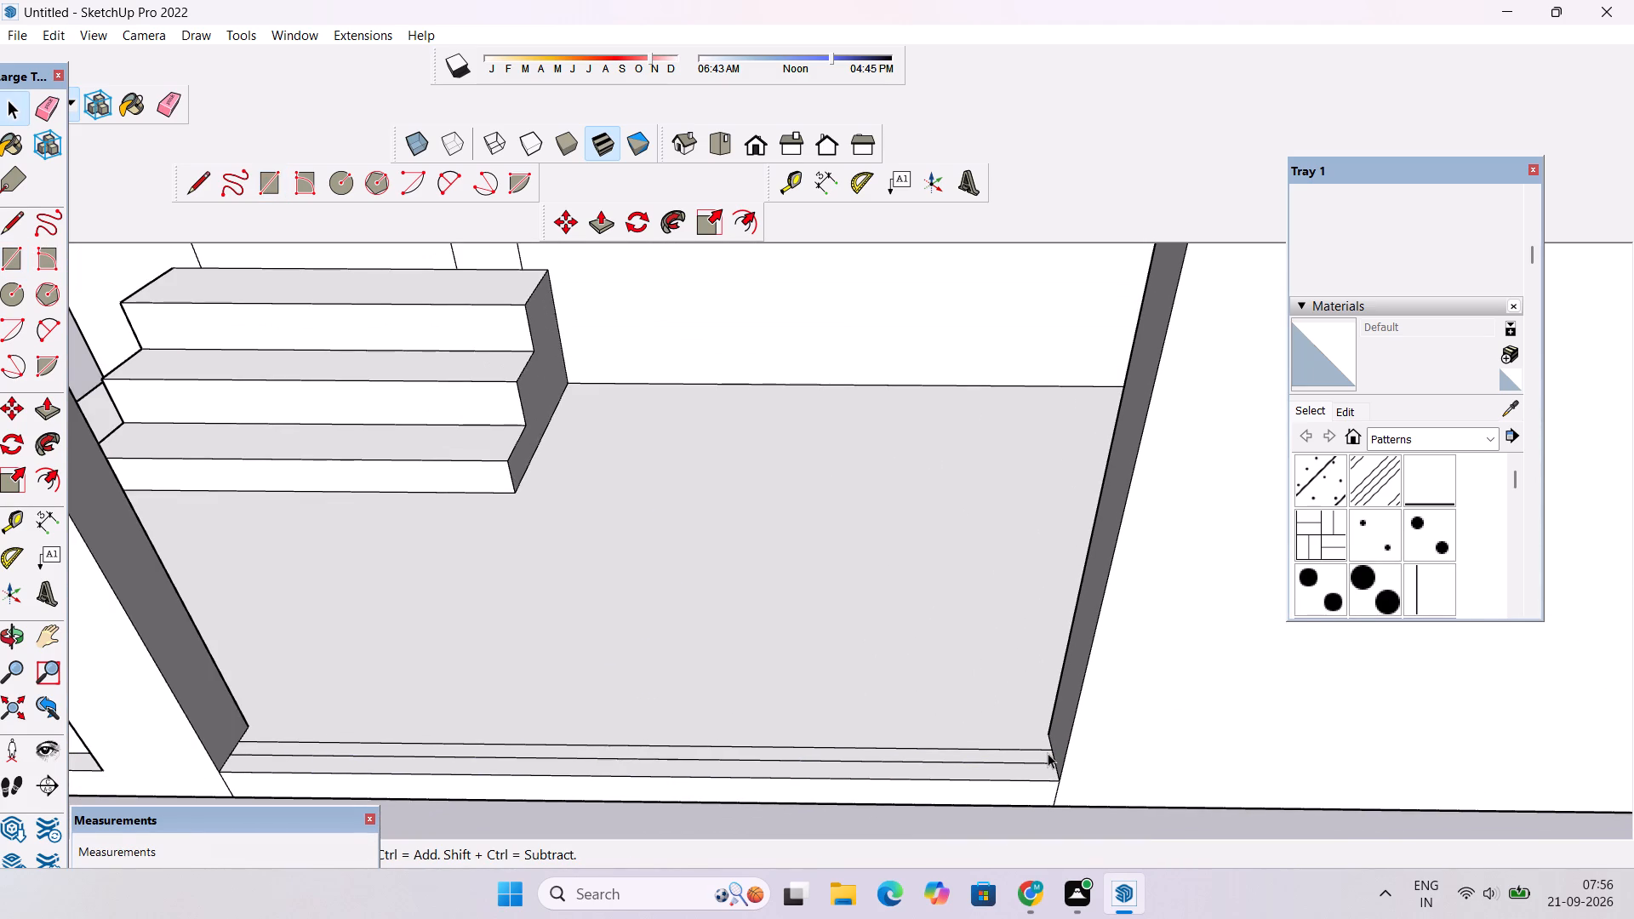
scroll(1048, 753, "down", 2)
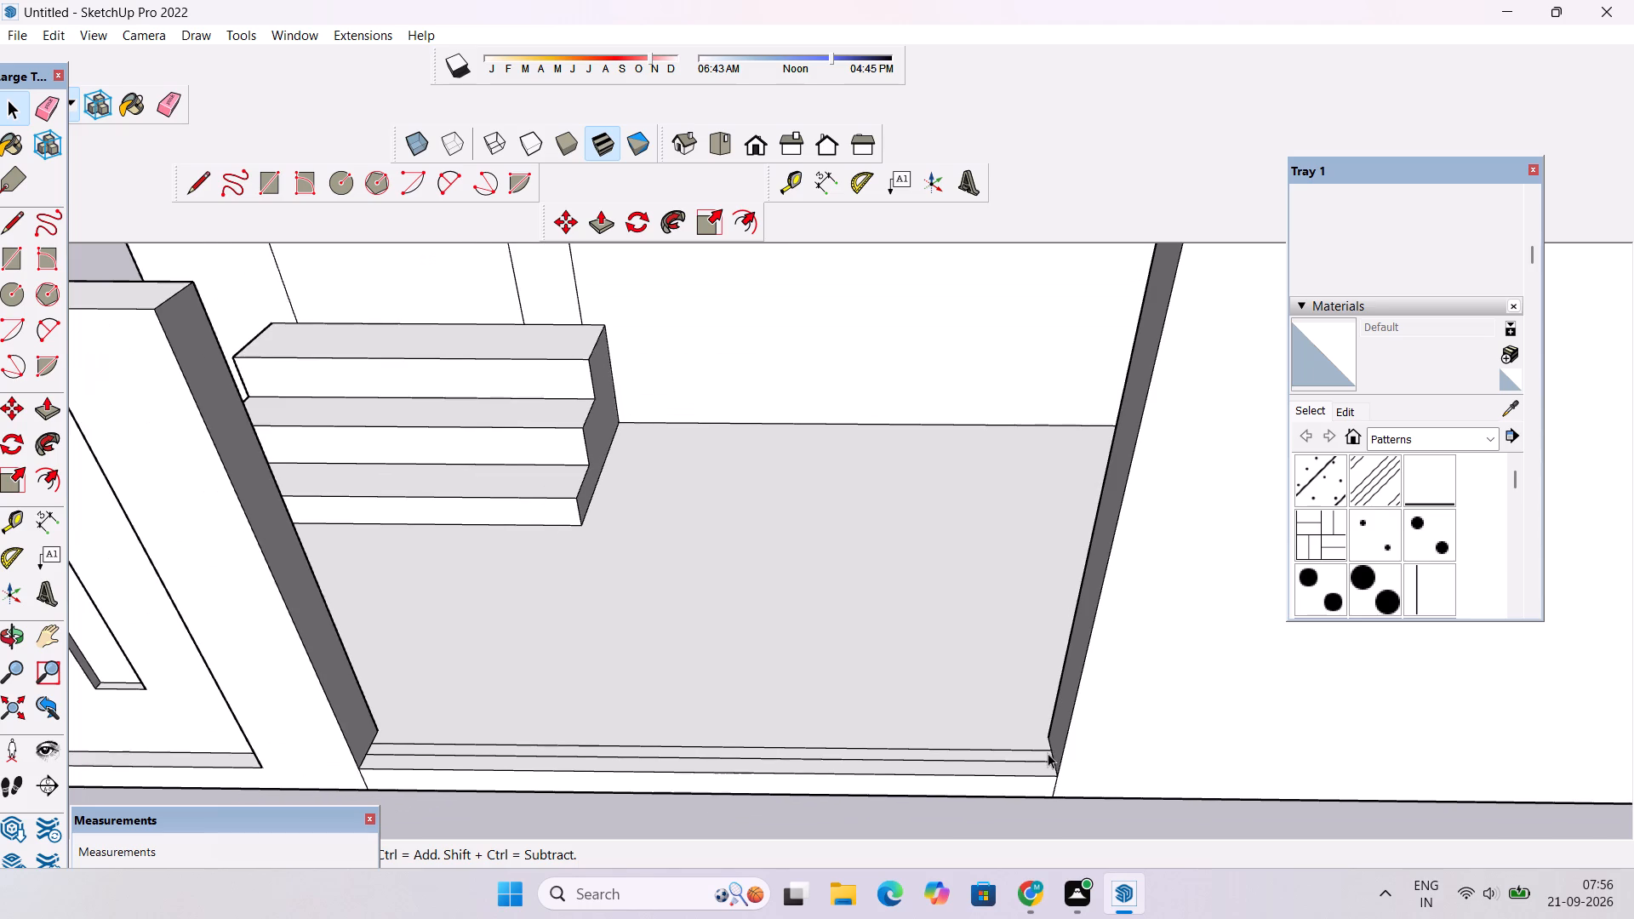
key("p")
scroll(1048, 753, "down", 4)
left_click(1011, 752)
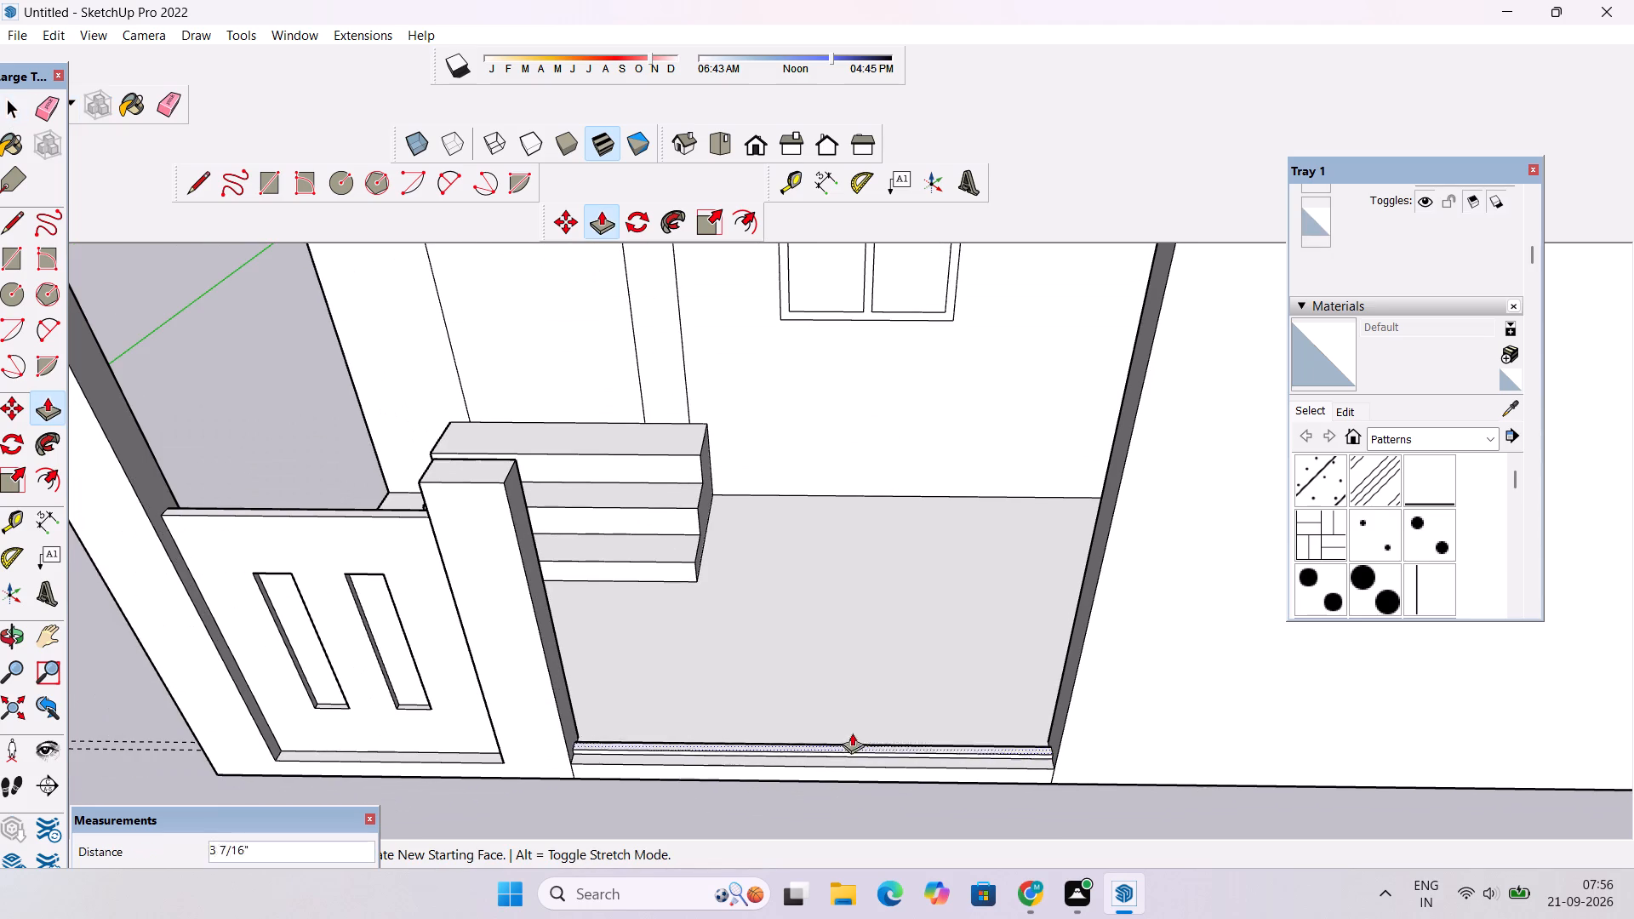
left_click(408, 520)
Place a vertical guide 10' 6 7/16" from the short column, at the middle of the new wide front wall.
key("o")
scroll(495, 614, "down", 5)
left_click_drag(531, 687, 559, 499)
scroll(559, 488, "down", 3)
left_click_drag(575, 494, 541, 508, "shift")
left_click_drag(632, 540, 537, 539, "shift")
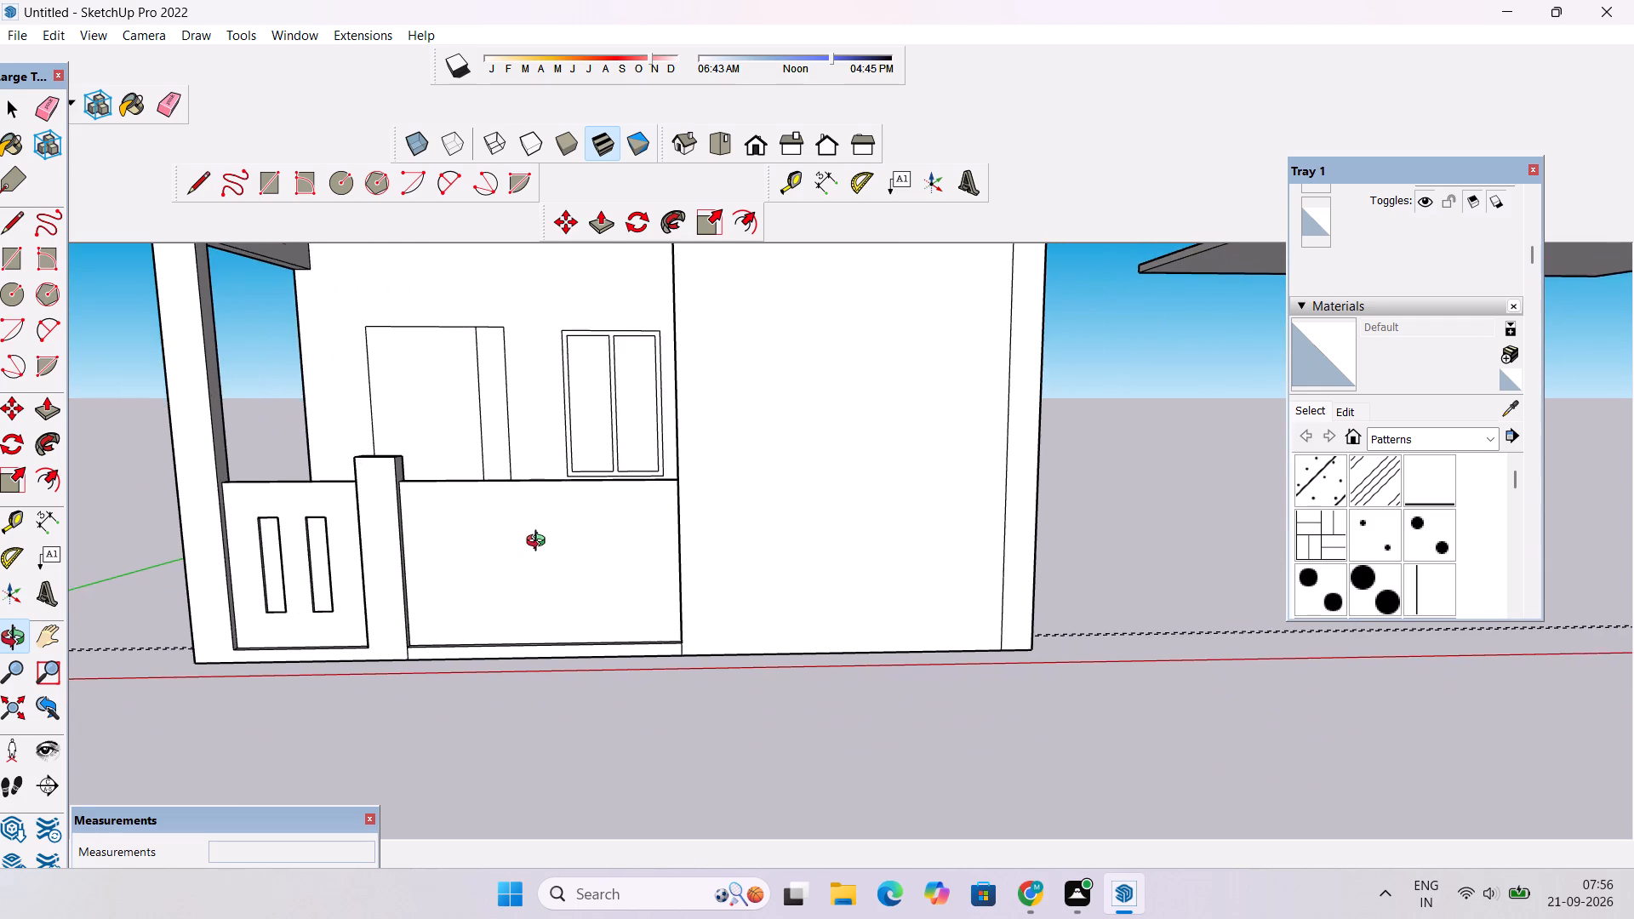
scroll(540, 543, "up", 8)
scroll(546, 543, "down", 6)
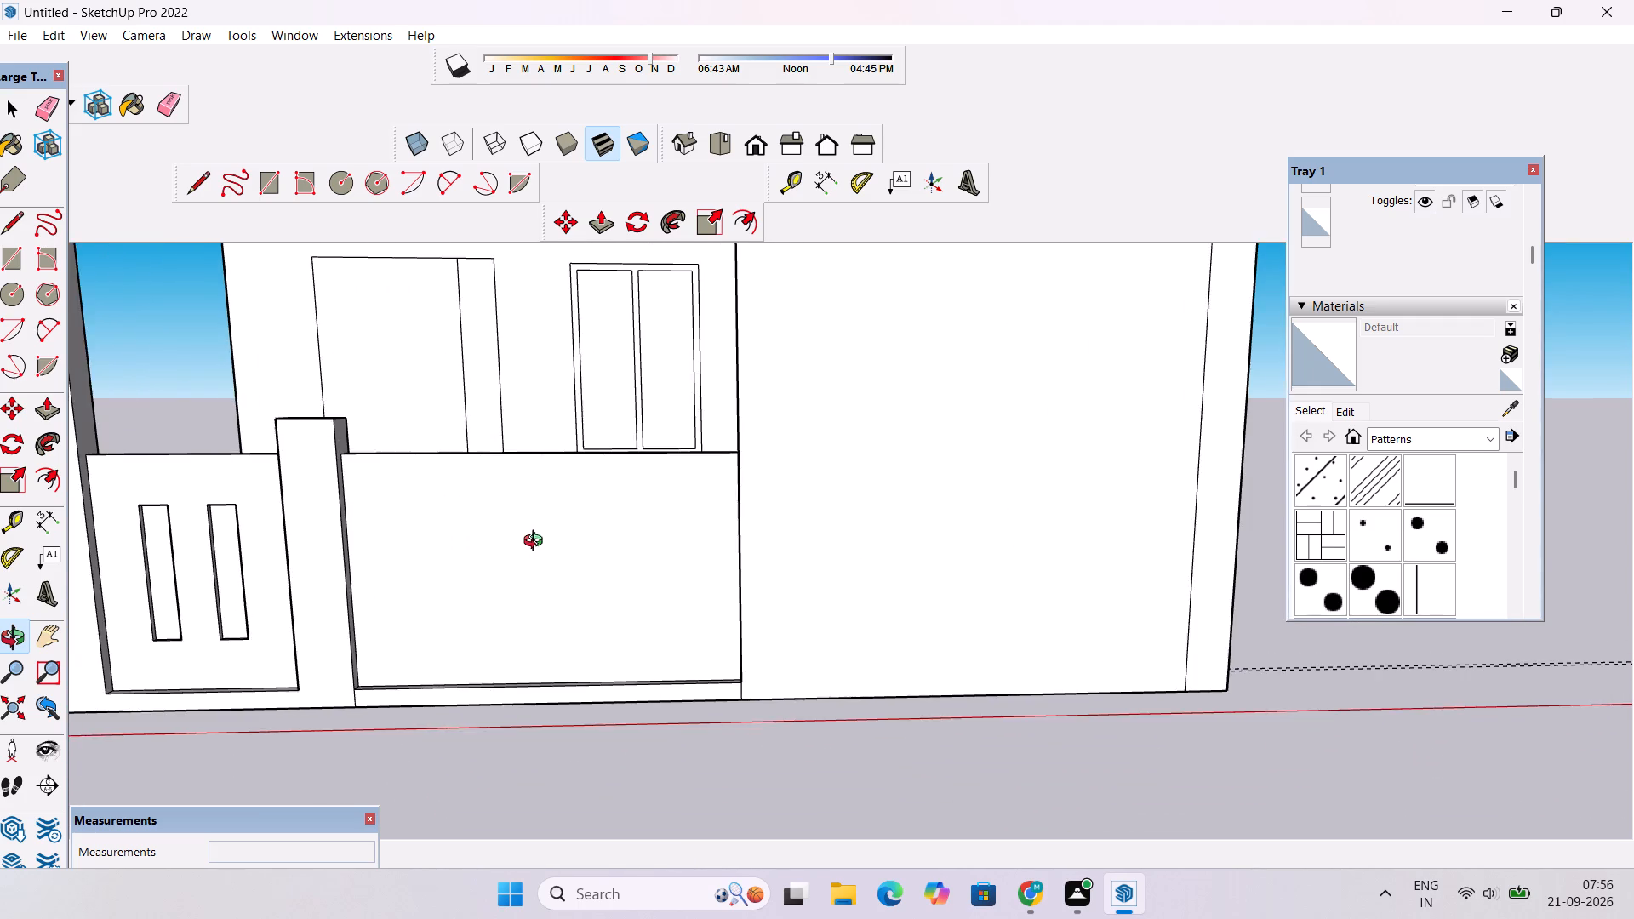
key("t")
scroll(478, 555, "up", 4)
scroll(390, 577, "up", 4)
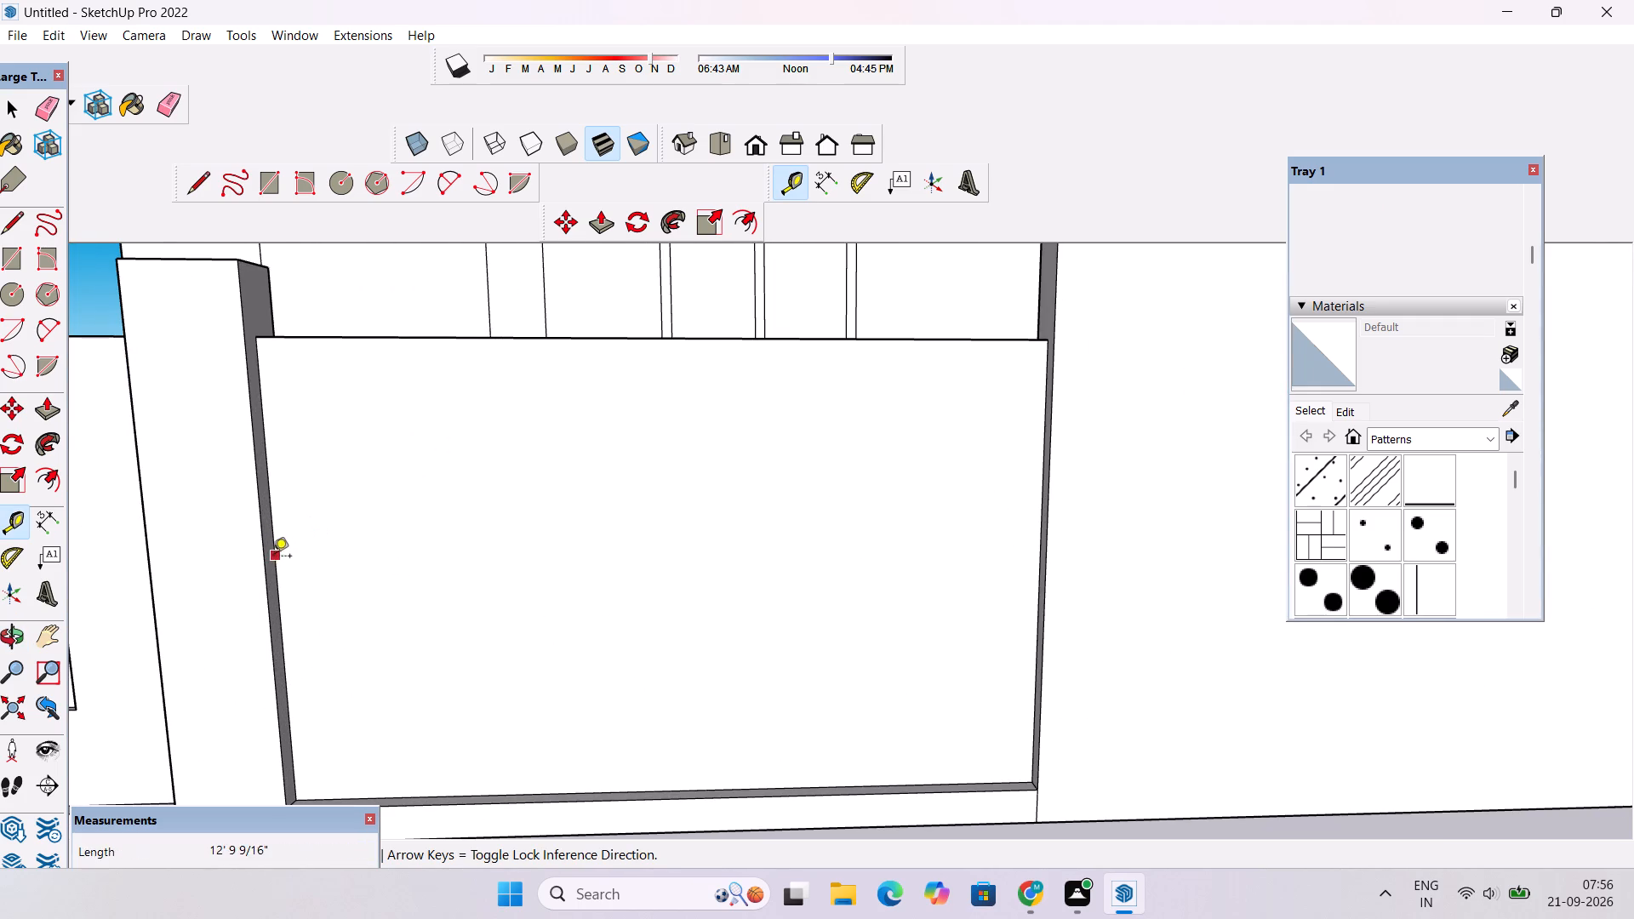
left_click(276, 577)
scroll(332, 557, "down", 6)
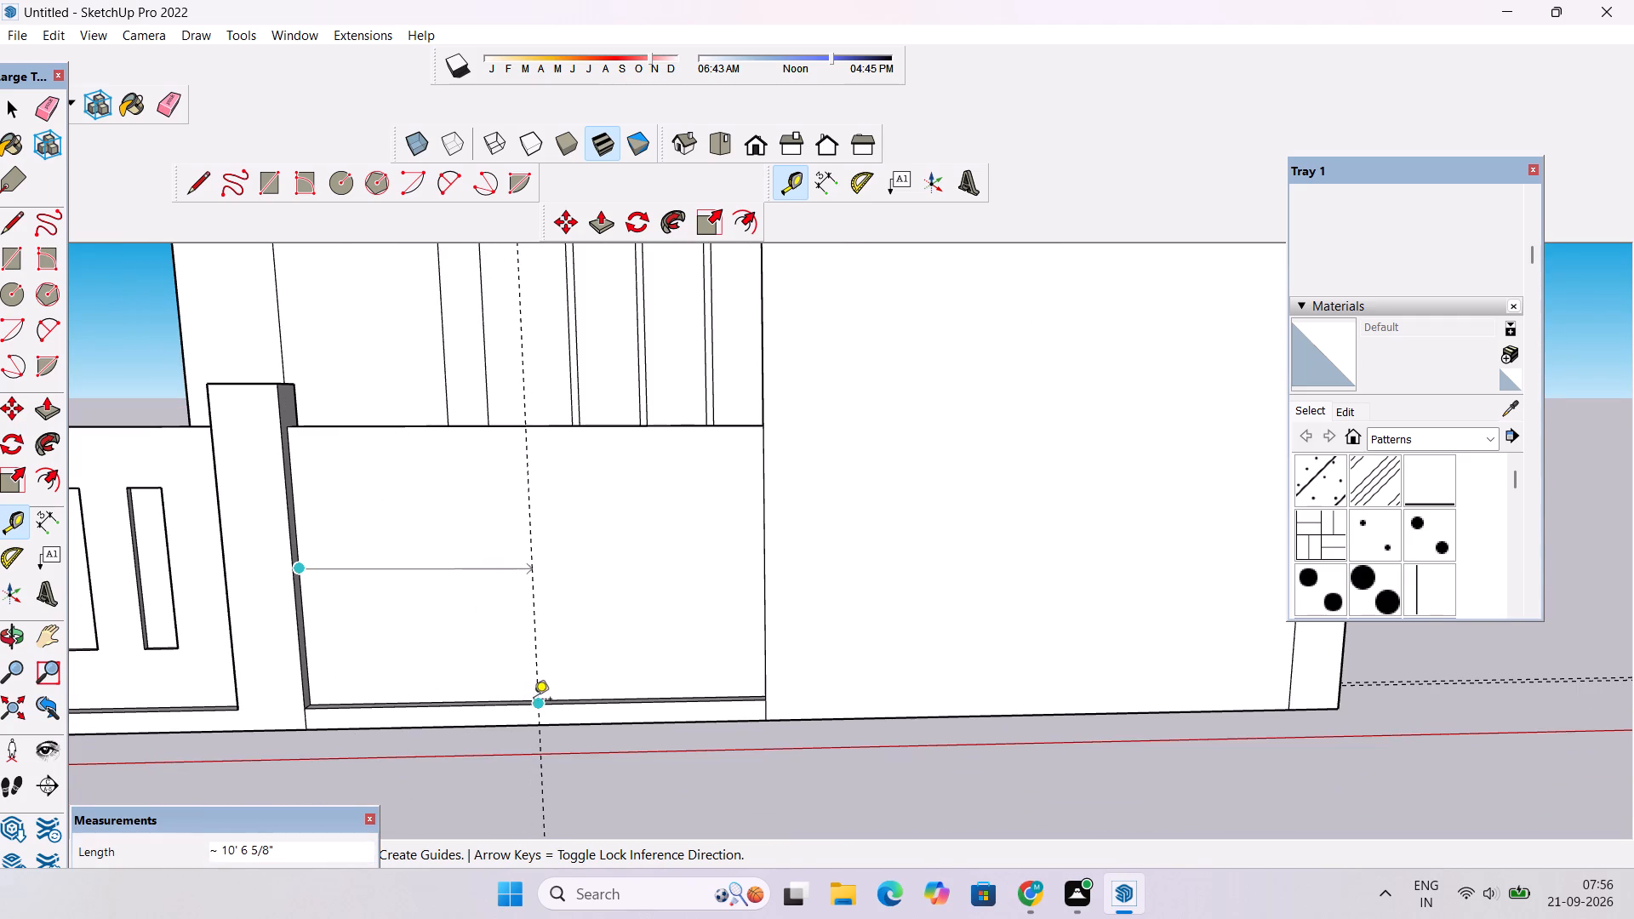
scroll(542, 703, "up", 8)
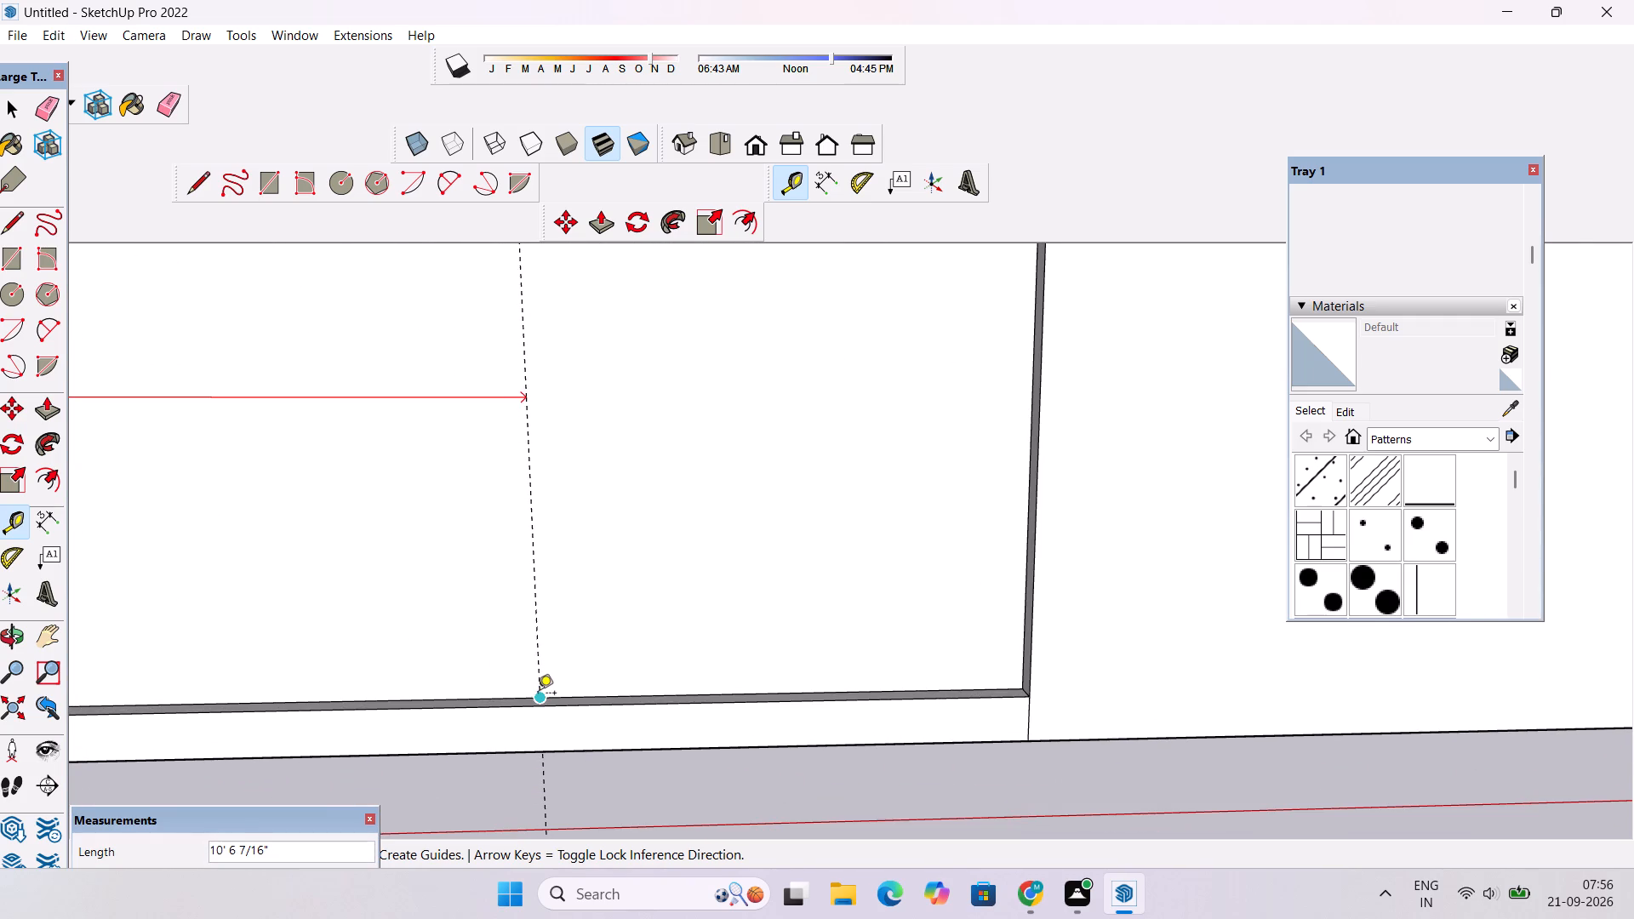
scroll(538, 697, "up", 4)
left_click(538, 697)
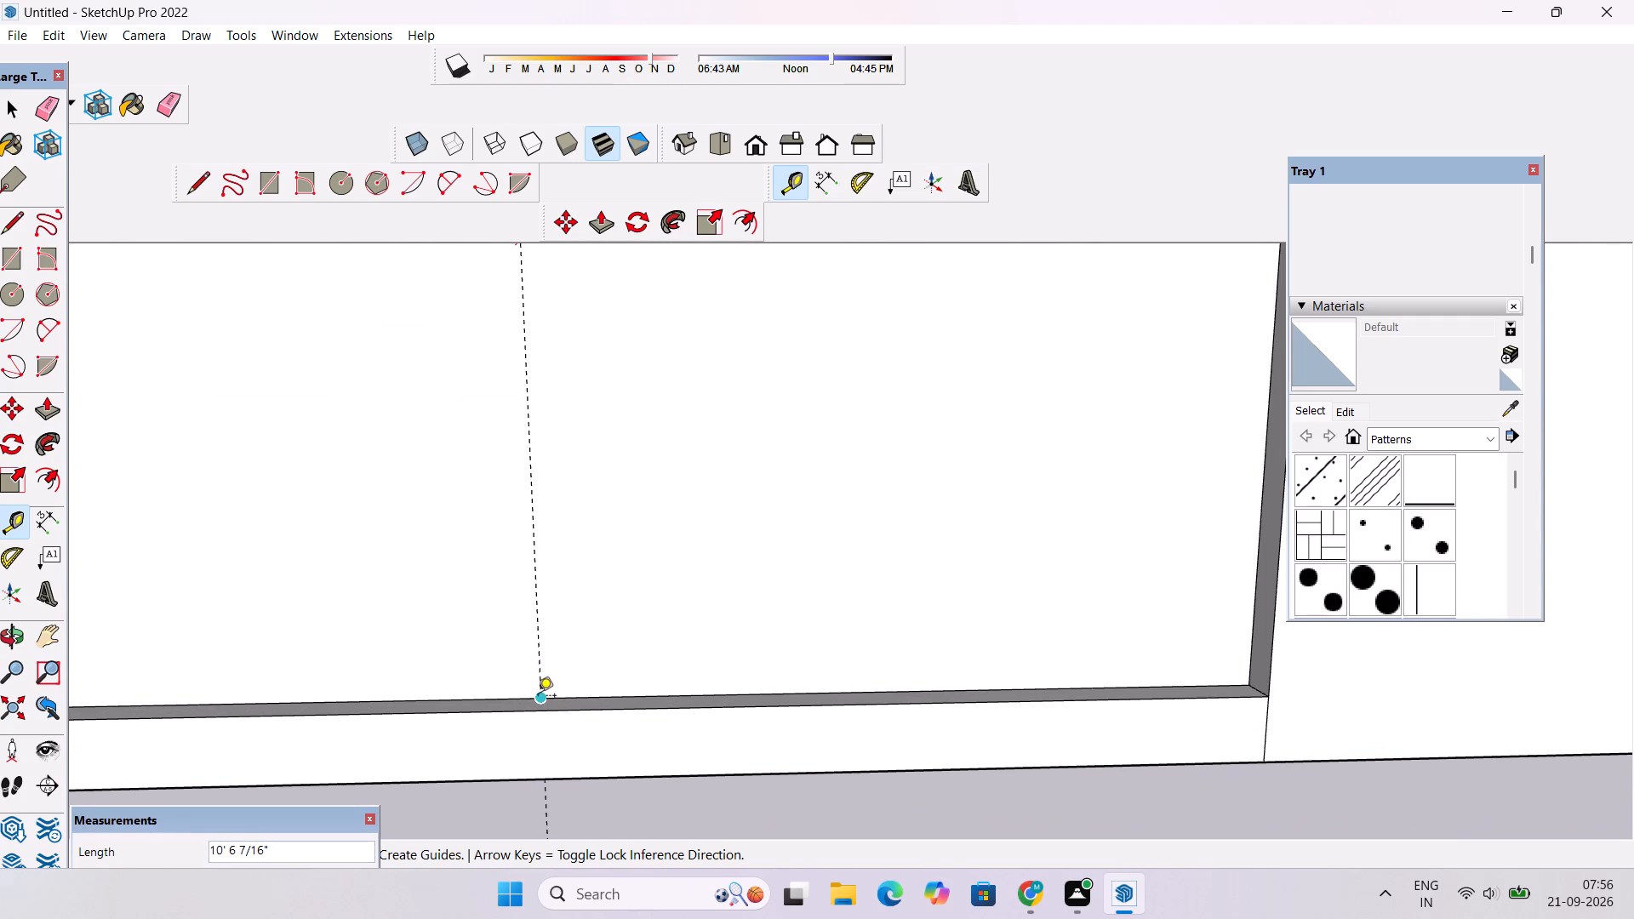
Offset a vertical guide 1' from the centre guide on the wide front wall, toward the porch opening's far wall.
scroll(535, 608, "down", 5)
left_click(534, 511)
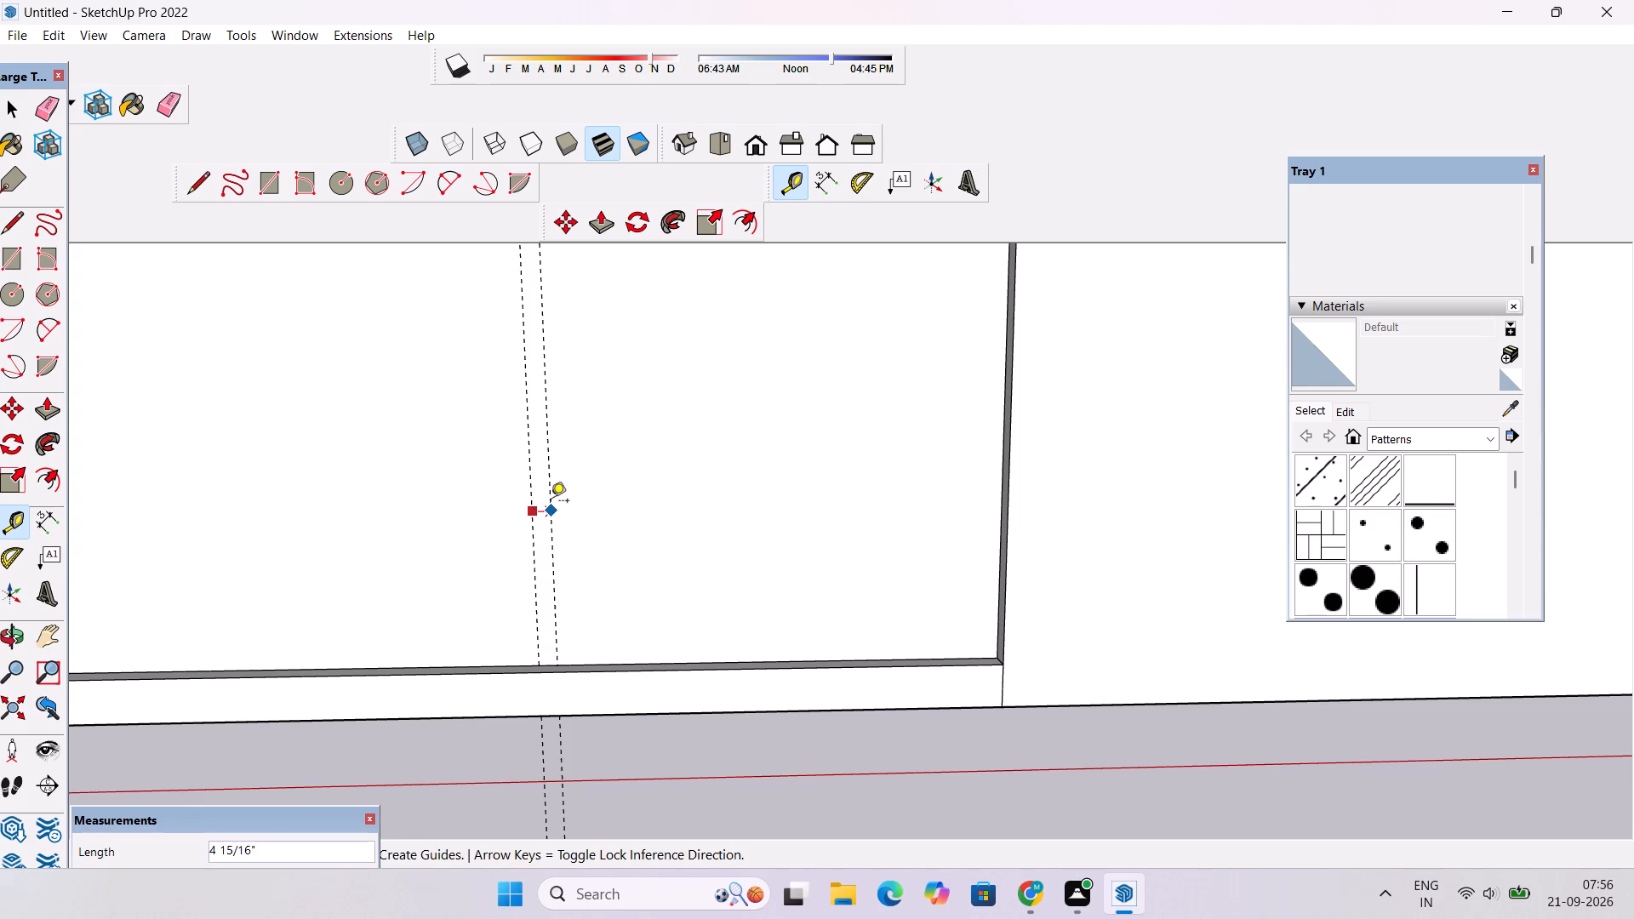
scroll(554, 500, "down", 12)
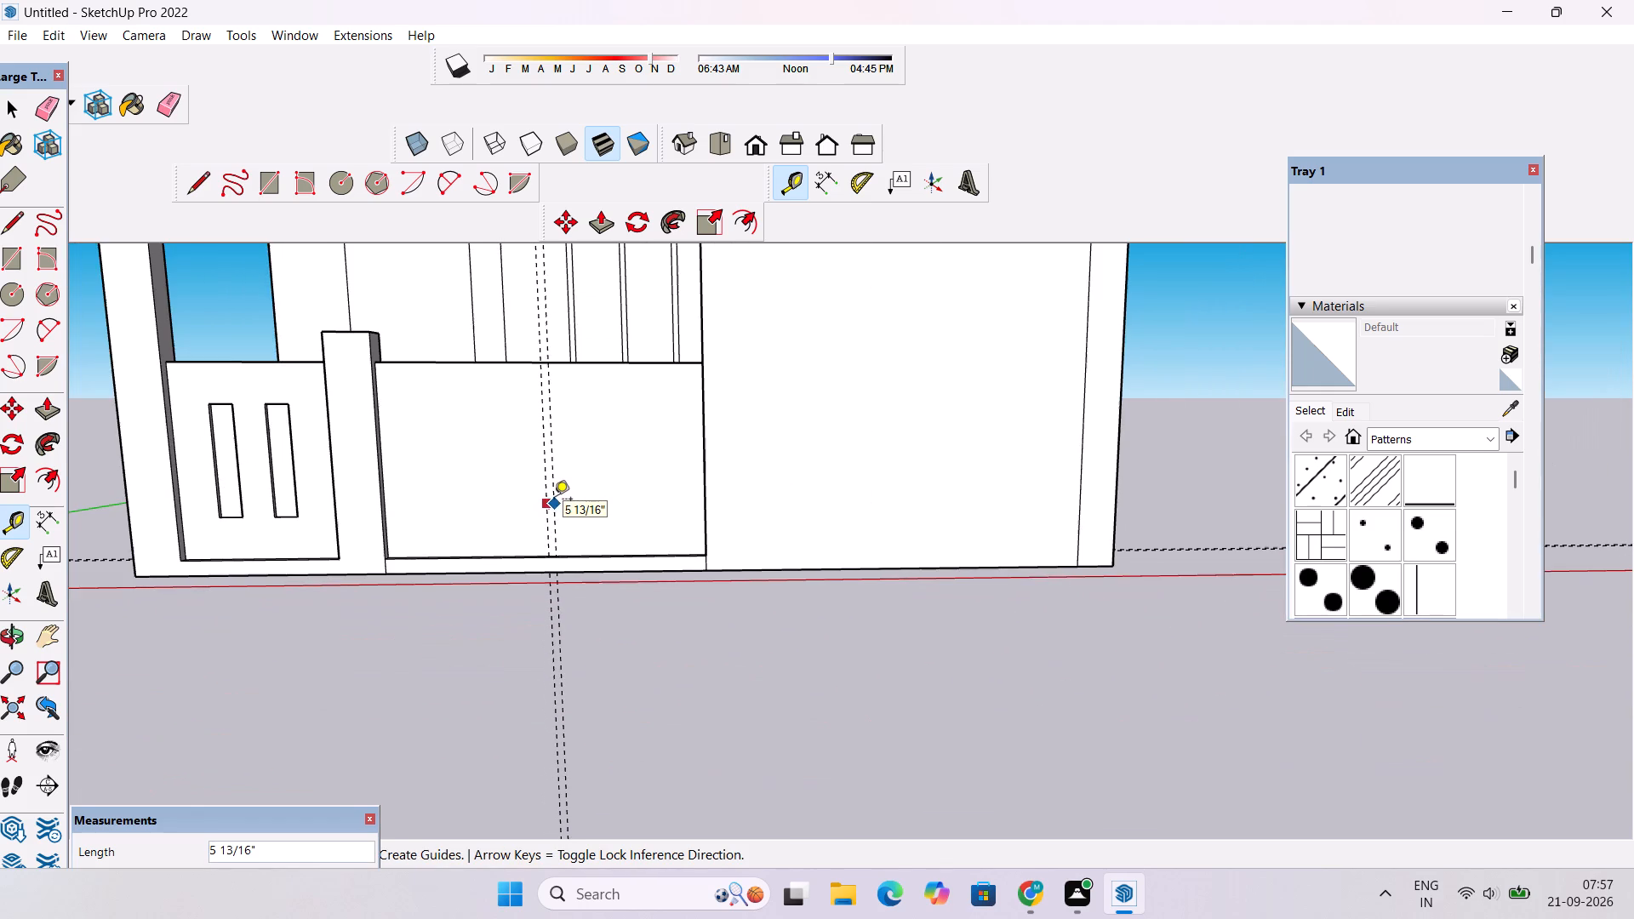
scroll(559, 496, "up", 9)
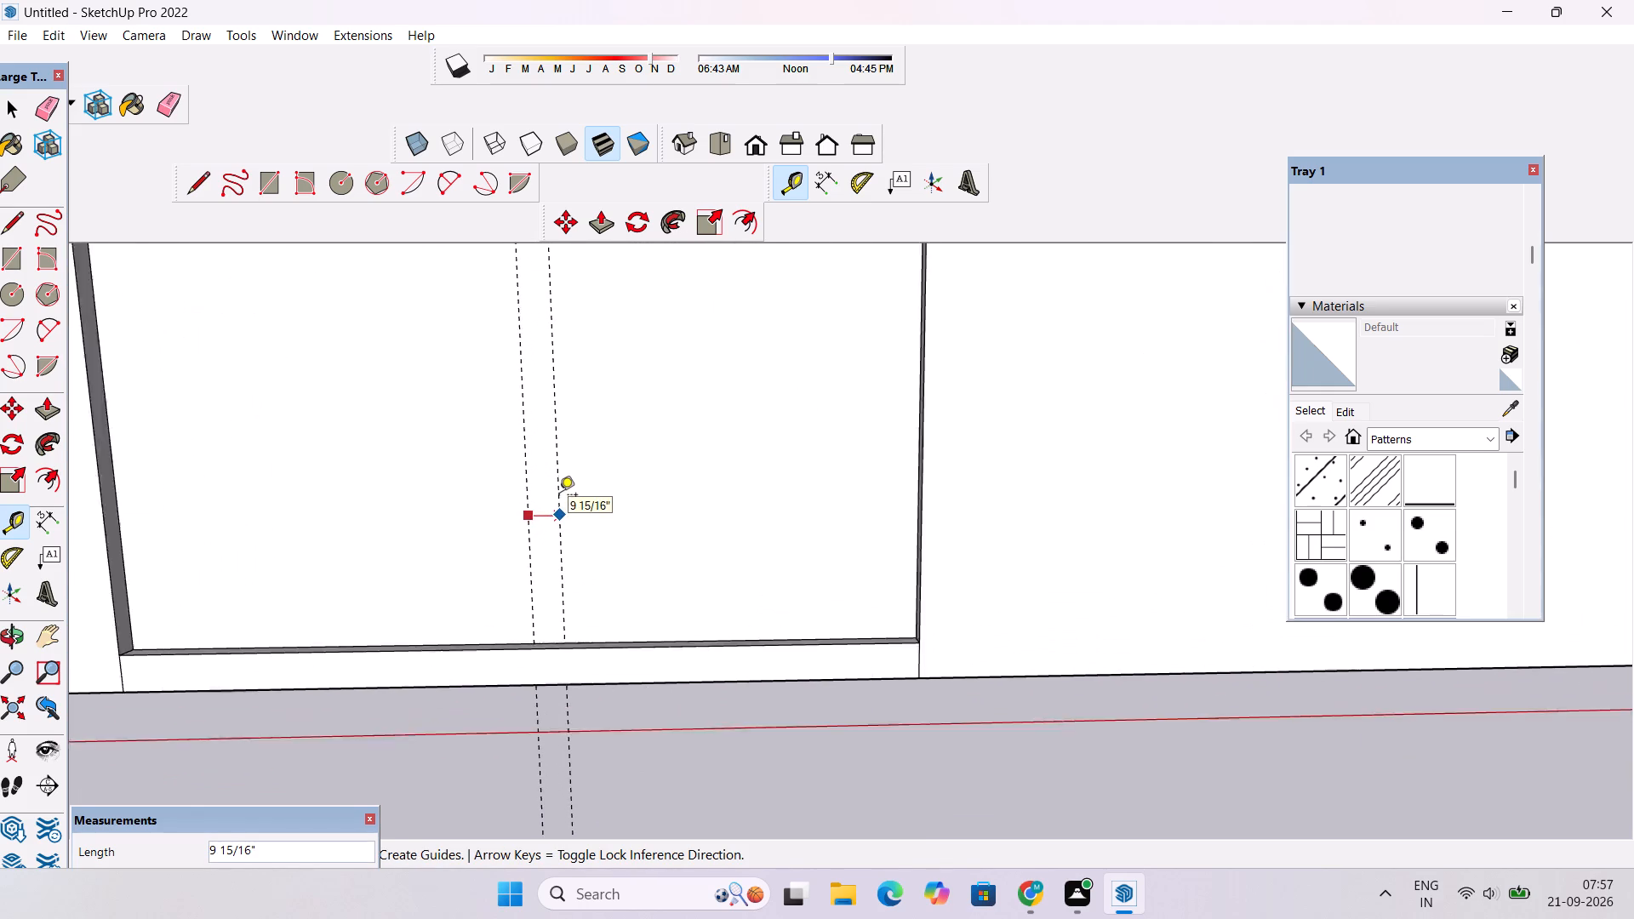
scroll(559, 496, "up", 5)
type("1'")
key("Return")
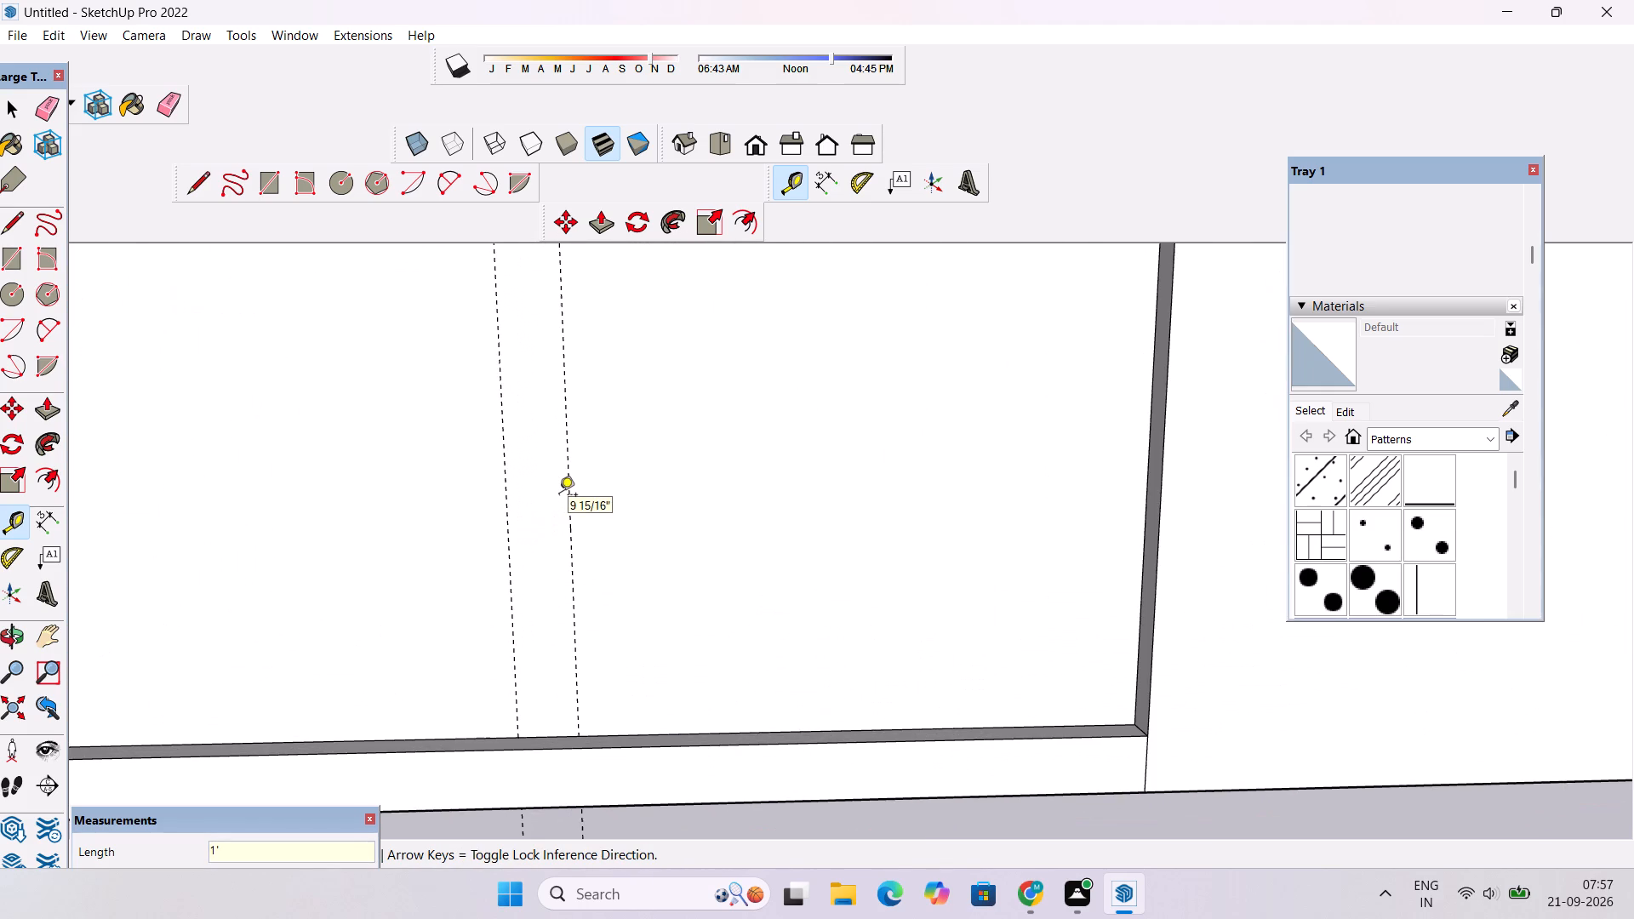
Erase the original centre guide on the wide front wall, keeping the guide offset from it.
scroll(559, 496, "down", 7)
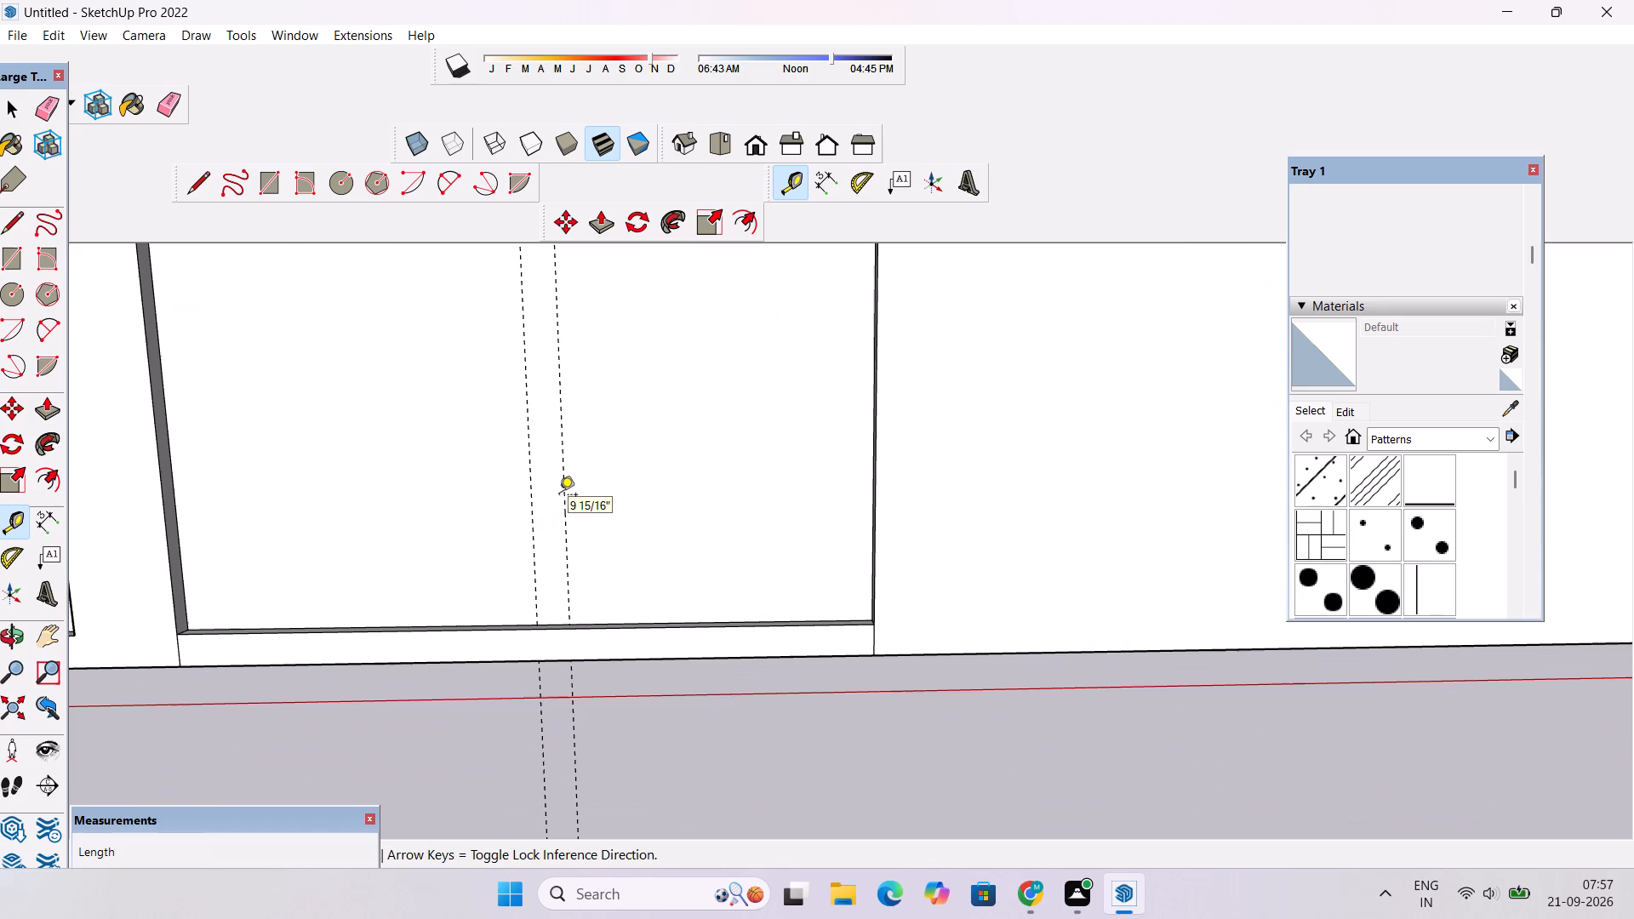
scroll(500, 467, "down", 4)
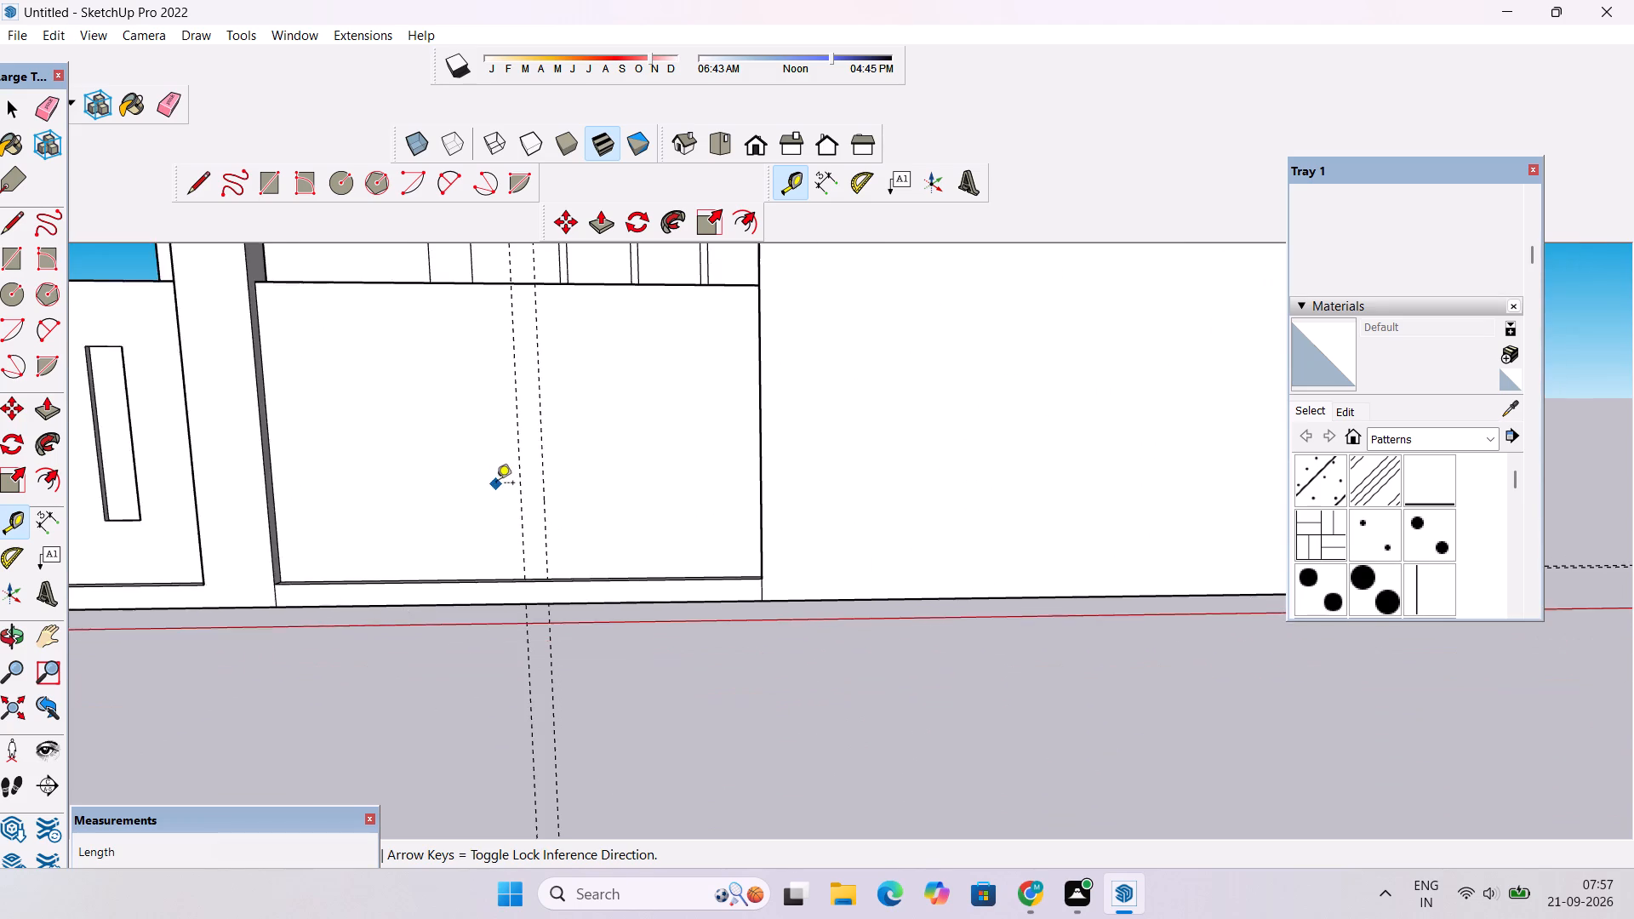
scroll(496, 484, "down", 2)
scroll(496, 484, "up", 4)
key("o")
scroll(495, 474, "down", 6)
left_click_drag(695, 615, 587, 577)
left_click_drag(532, 527, 676, 563)
left_click_drag(596, 535, 857, 661, "shift")
scroll(842, 630, "down", 5)
left_click_drag(859, 618, 737, 575)
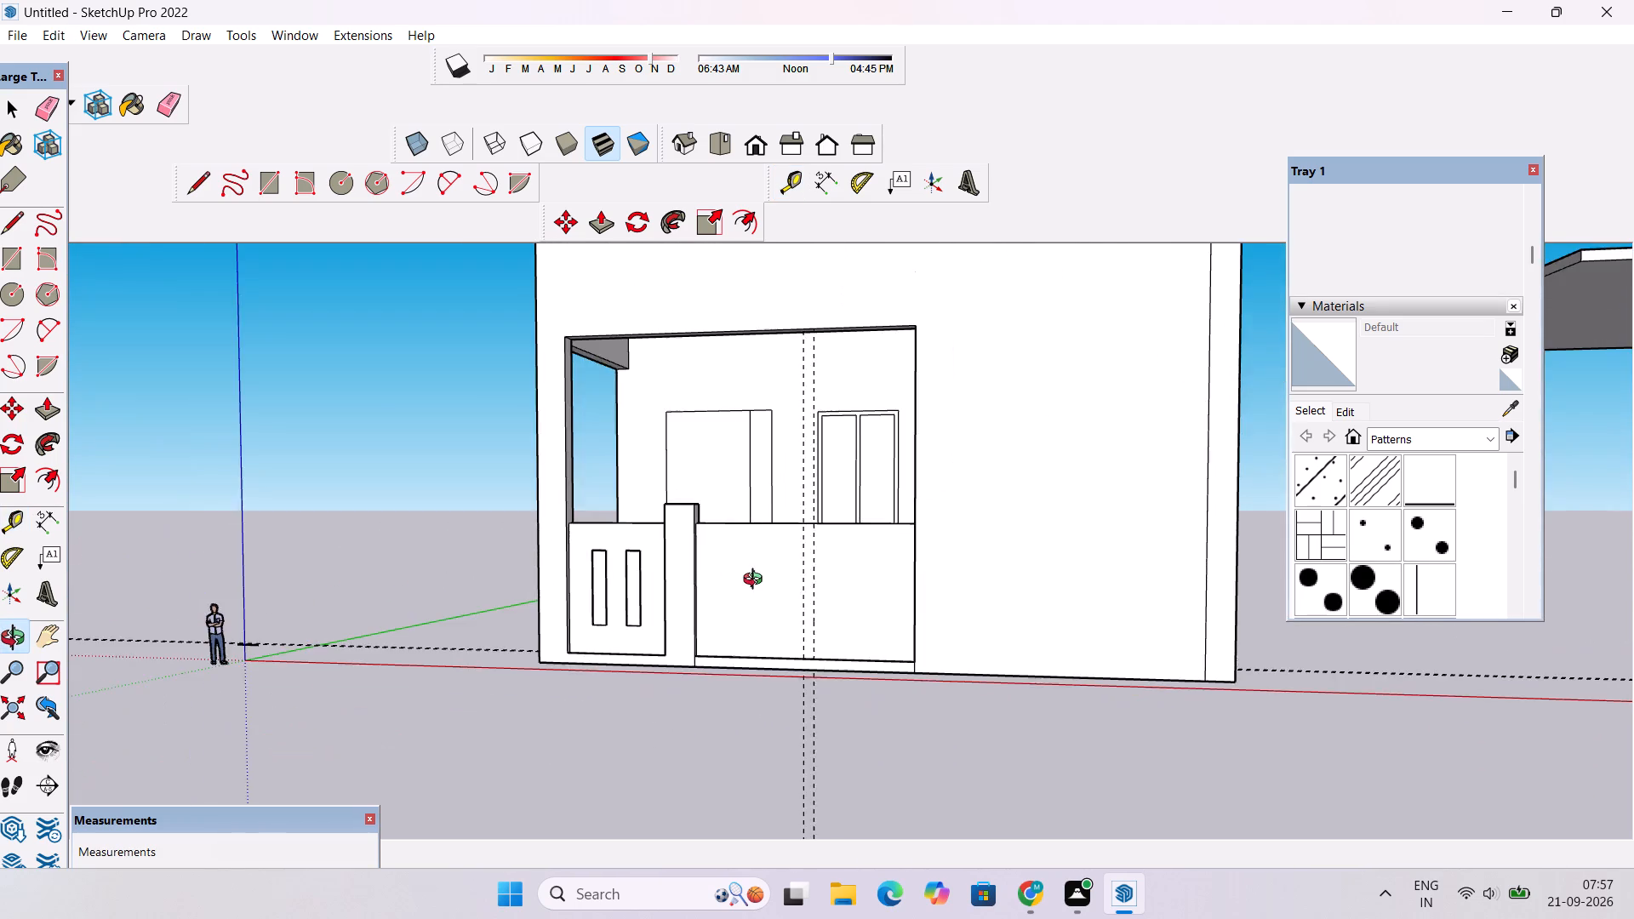
scroll(757, 581, "up", 5)
left_click_drag(757, 581, 866, 649)
left_click_drag(924, 648, 761, 543, "shift")
scroll(671, 555, "up", 3, "shift")
left_click_drag(748, 546, 717, 568, "shift")
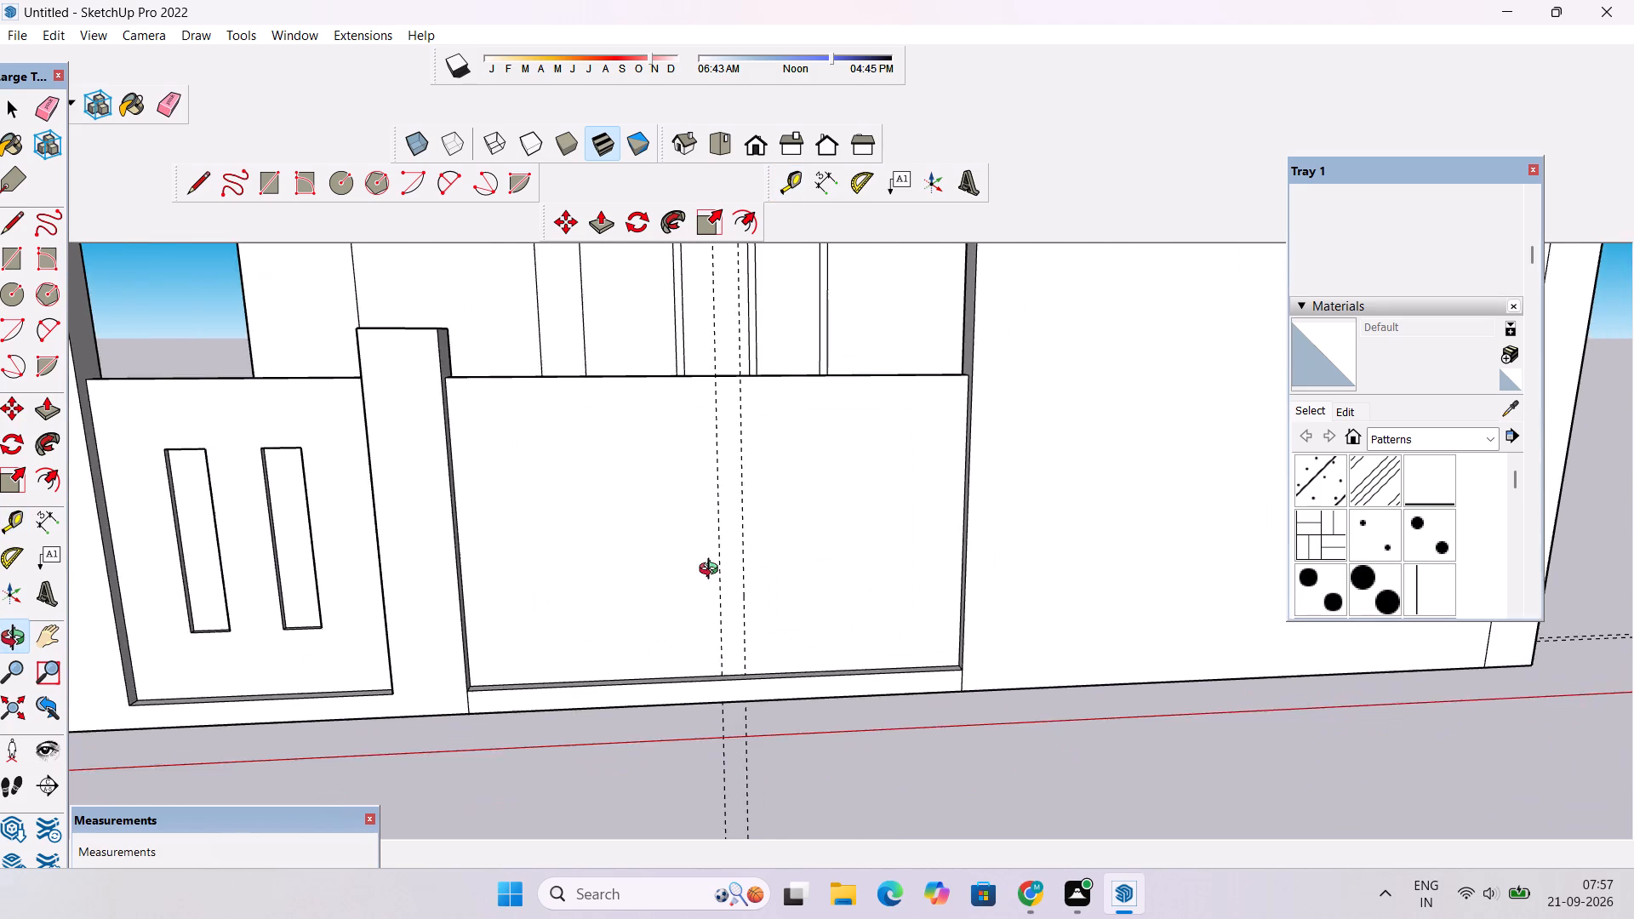
scroll(712, 571, "up", 2)
left_click_drag(712, 571, 631, 600, "shift")
key("e")
left_click_drag(637, 509, 637, 510)
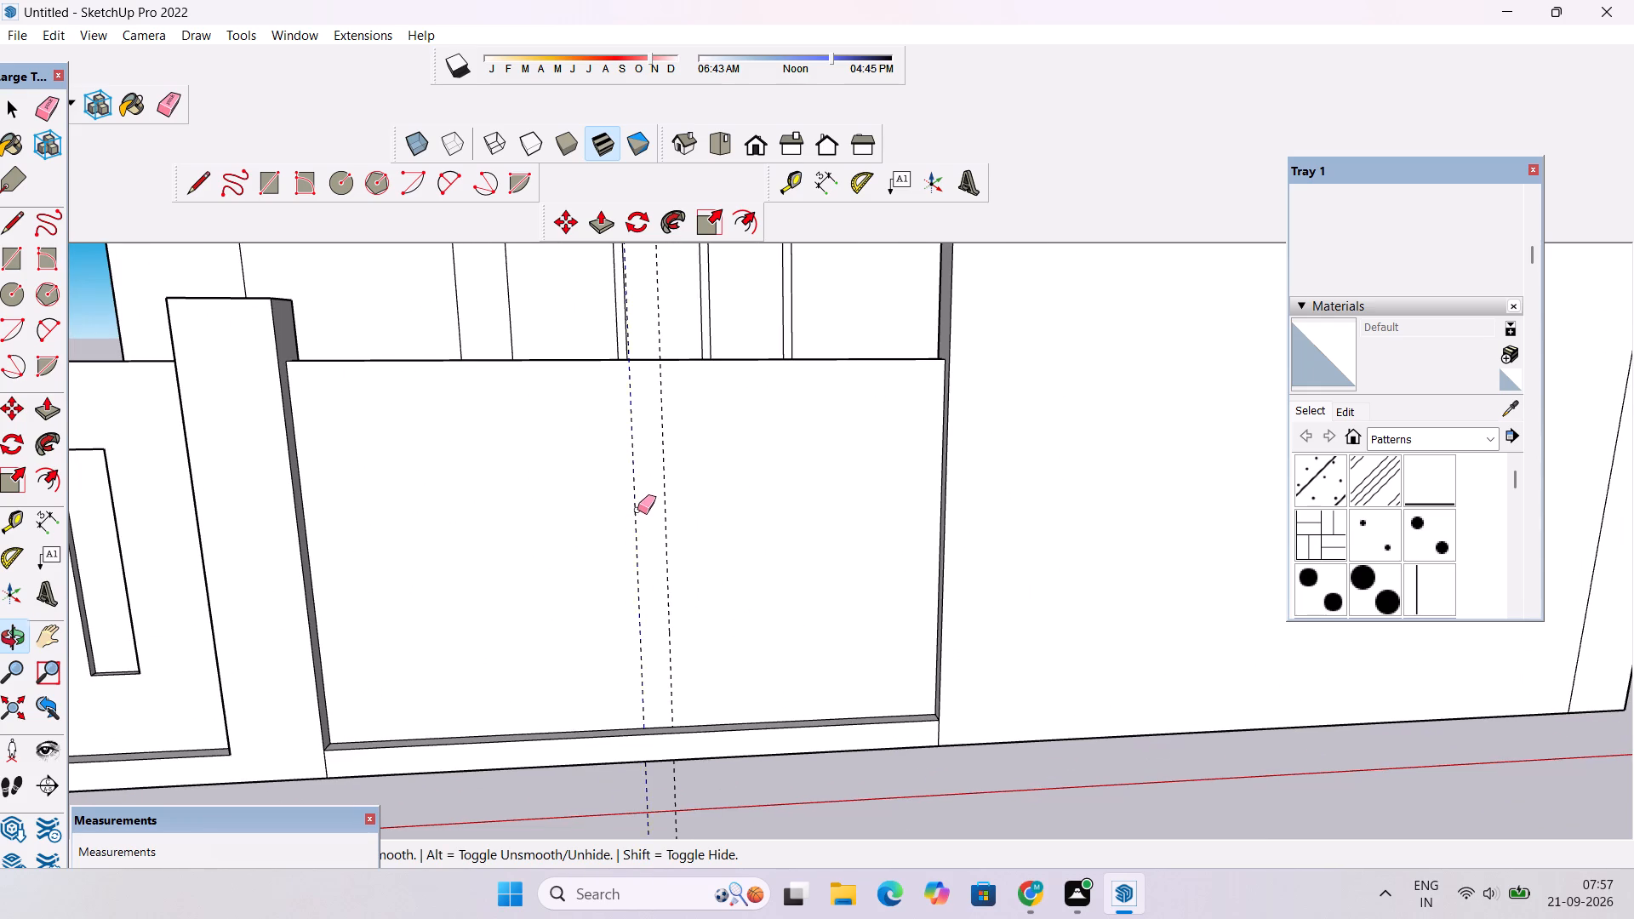
left_click_drag(637, 510, 631, 521)
Offset a vertical guide 1' 9 15/16" from the remaining guide, toward the short column.
key("t")
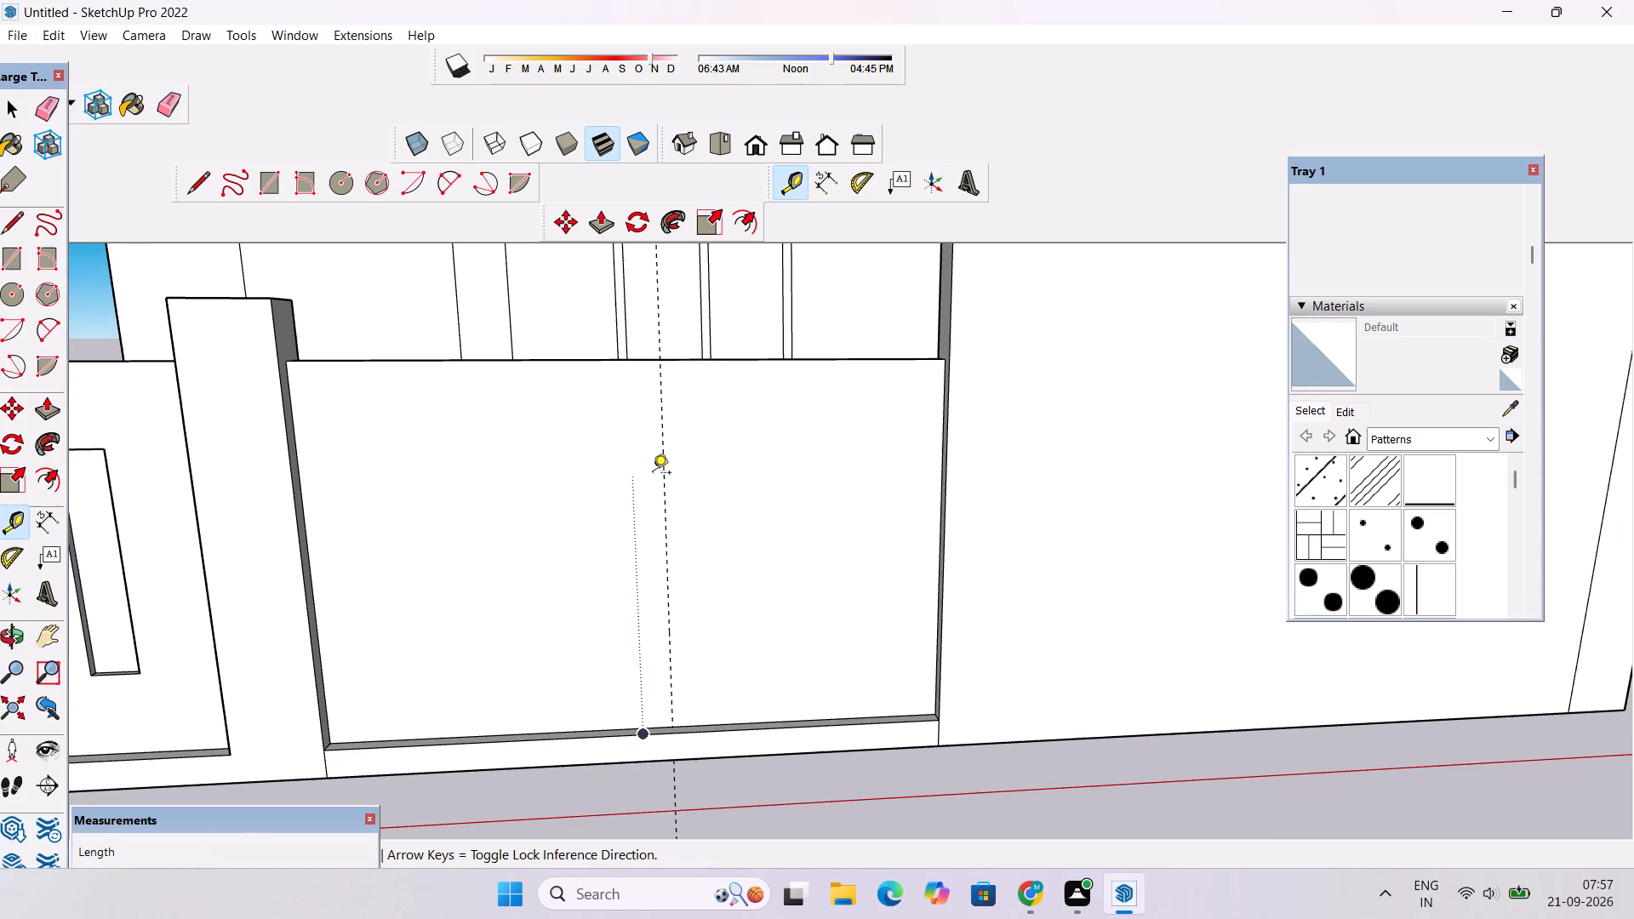
left_click(664, 455)
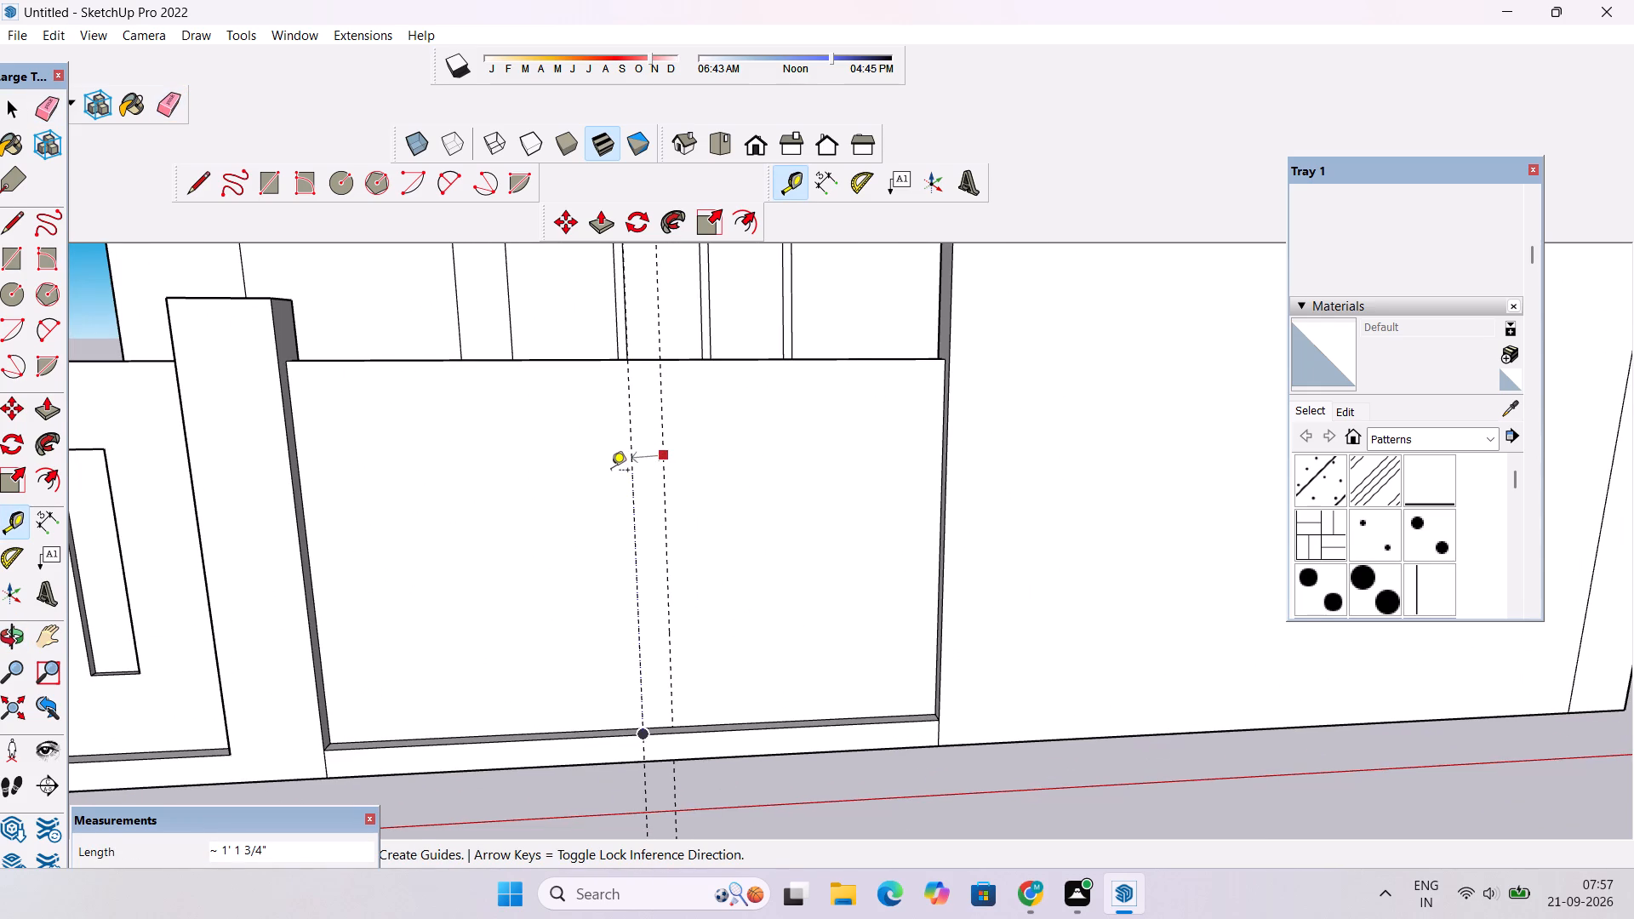
scroll(610, 473, "up", 7)
scroll(610, 473, "down", 7)
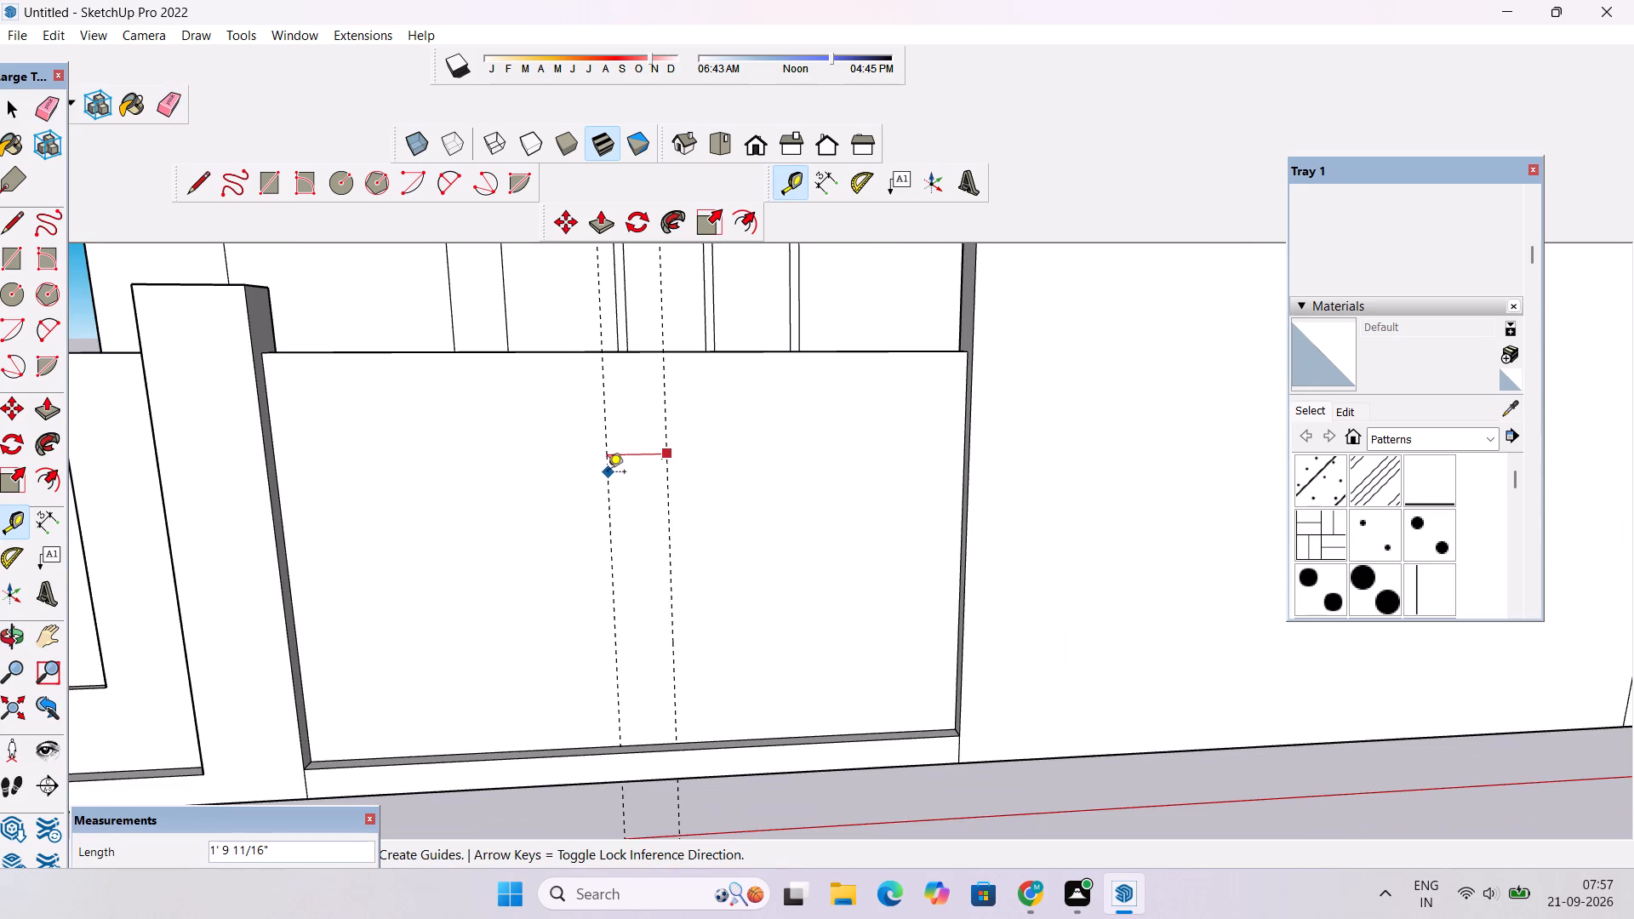
left_click(608, 468)
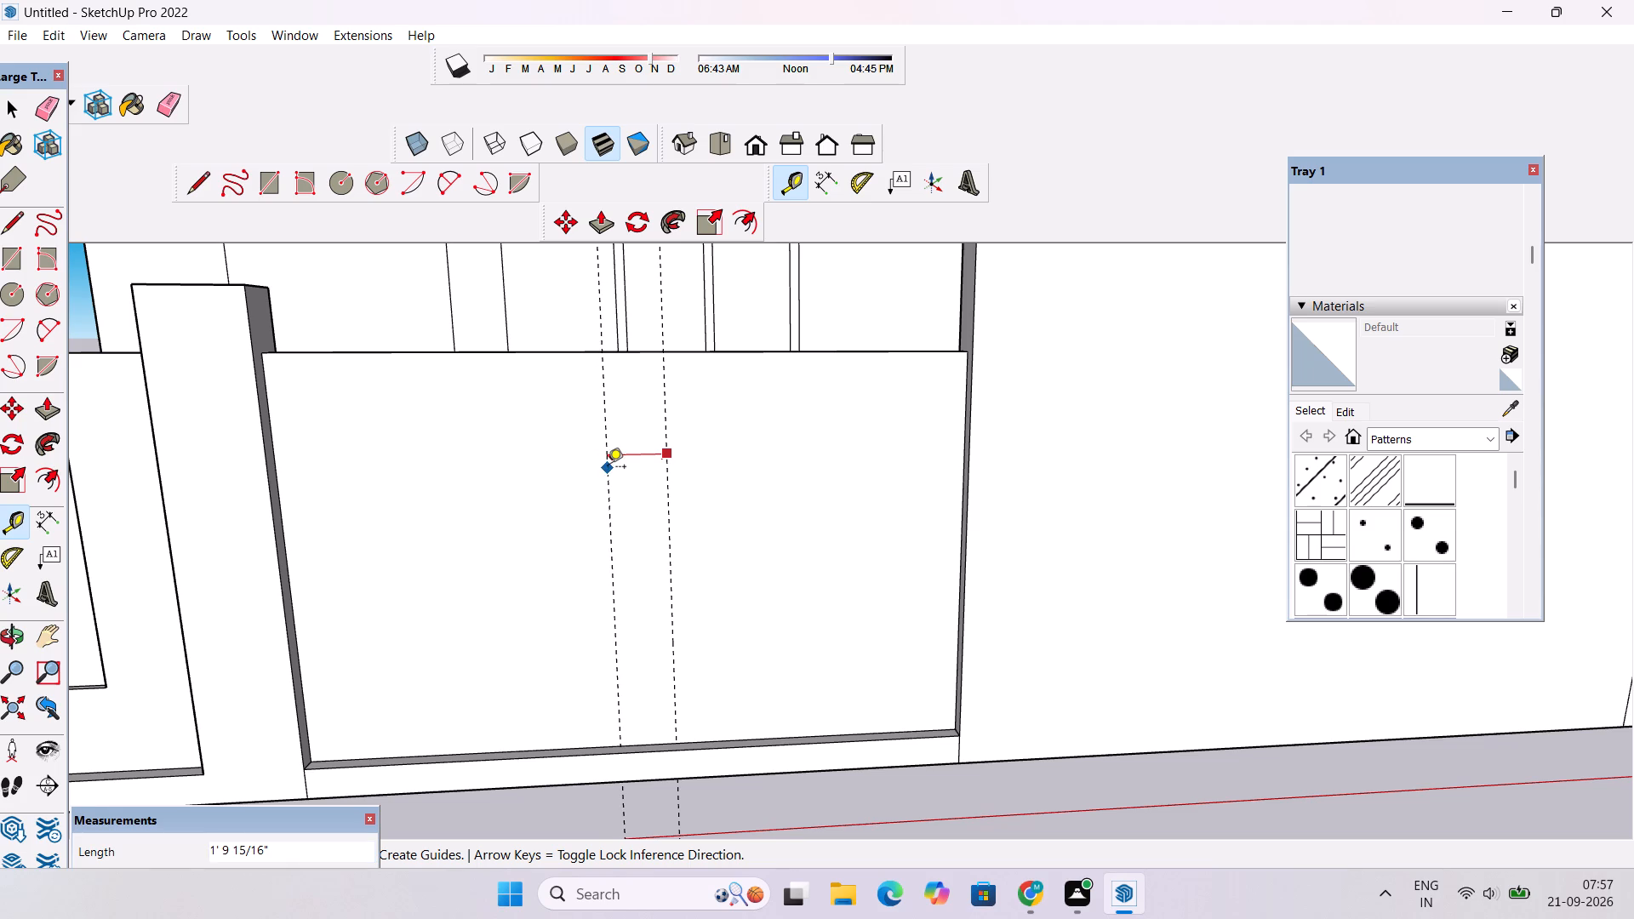
Offset another vertical guide from the guide nearest the far wall, placing it close to the wide front wall's middle.
scroll(605, 470, "down", 4)
key("space")
type("t")
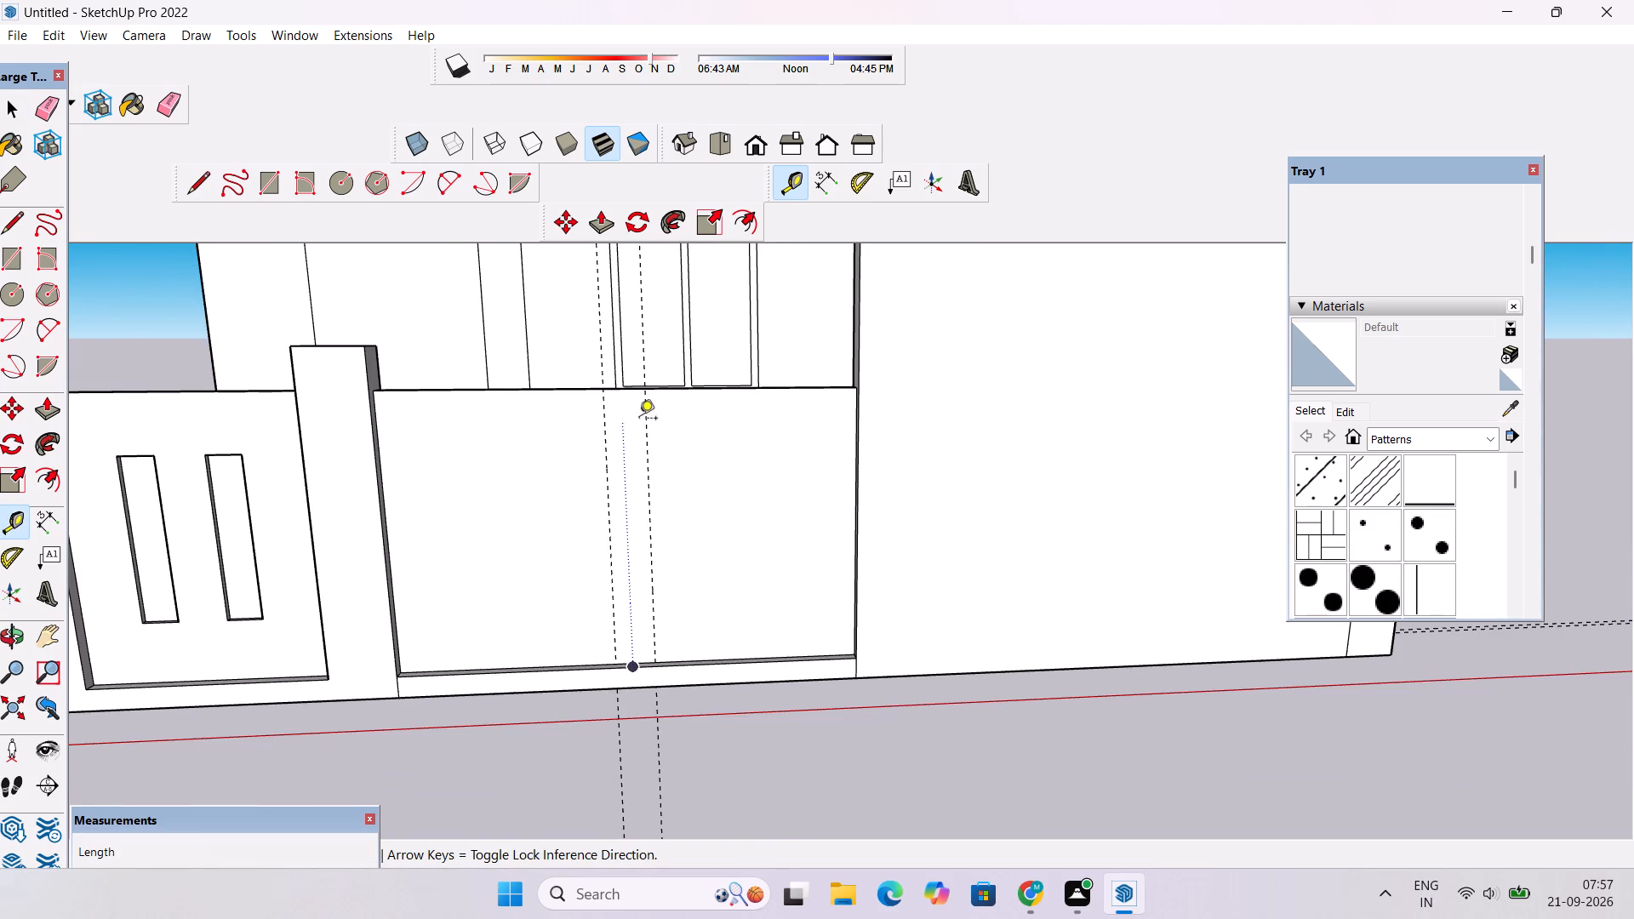
left_click(646, 413)
scroll(635, 414, "up", 4)
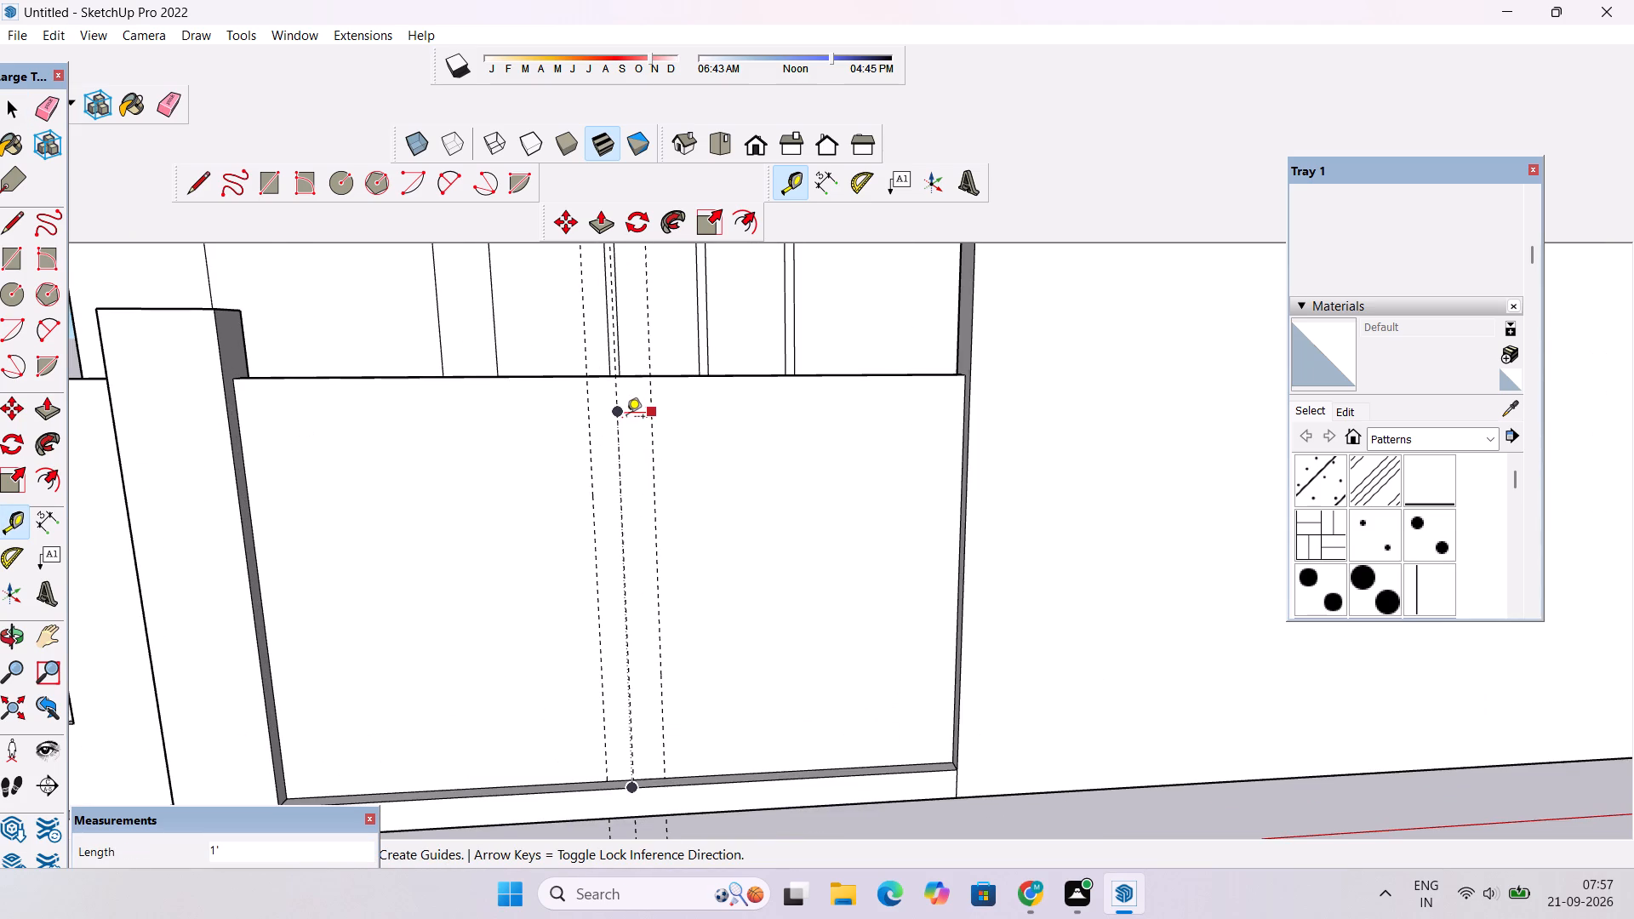
scroll(626, 429, "up", 7)
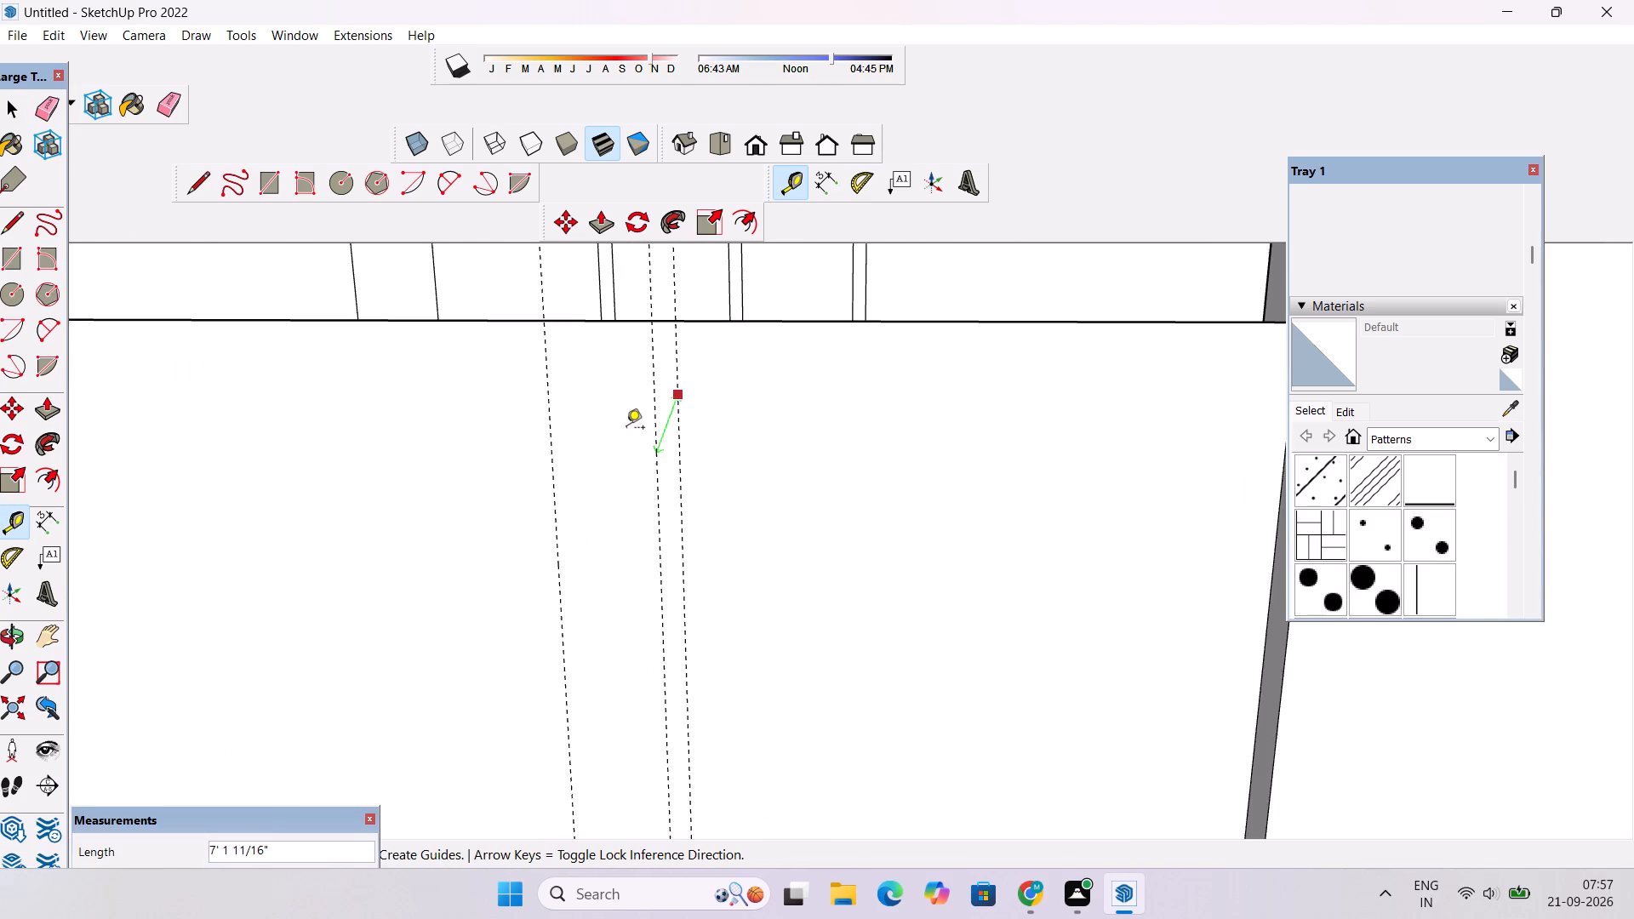
scroll(616, 414, "up", 8)
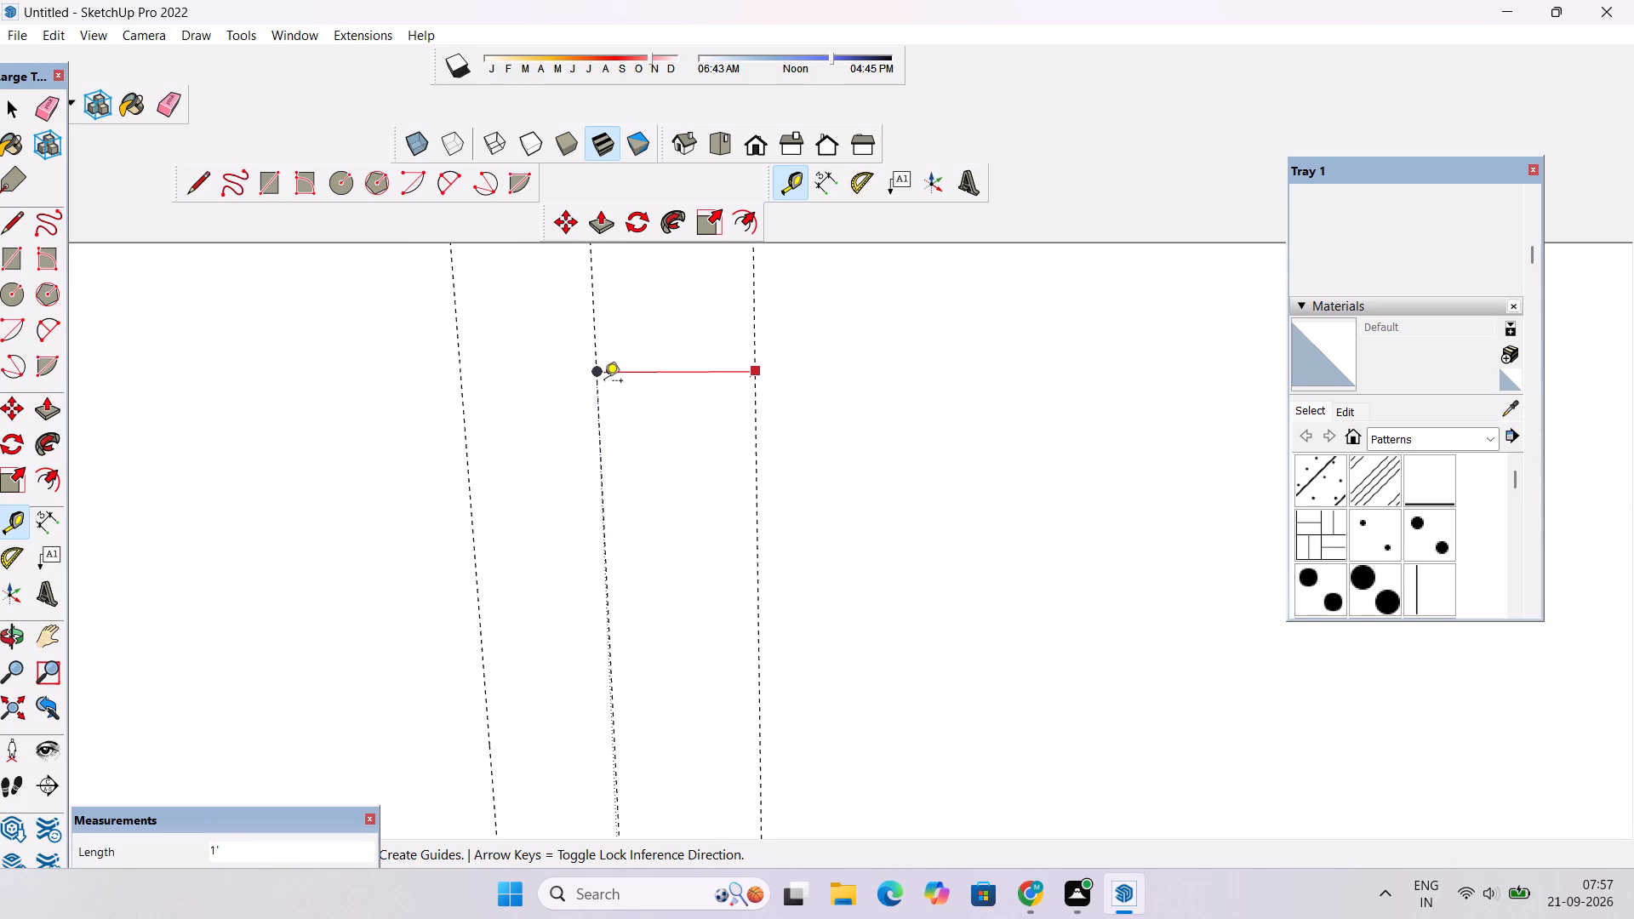
left_click(585, 380)
key("space")
Erase the vertical guide nearest the porch opening's far wall, leaving the two guides closer to the short column.
scroll(575, 375, "down", 5)
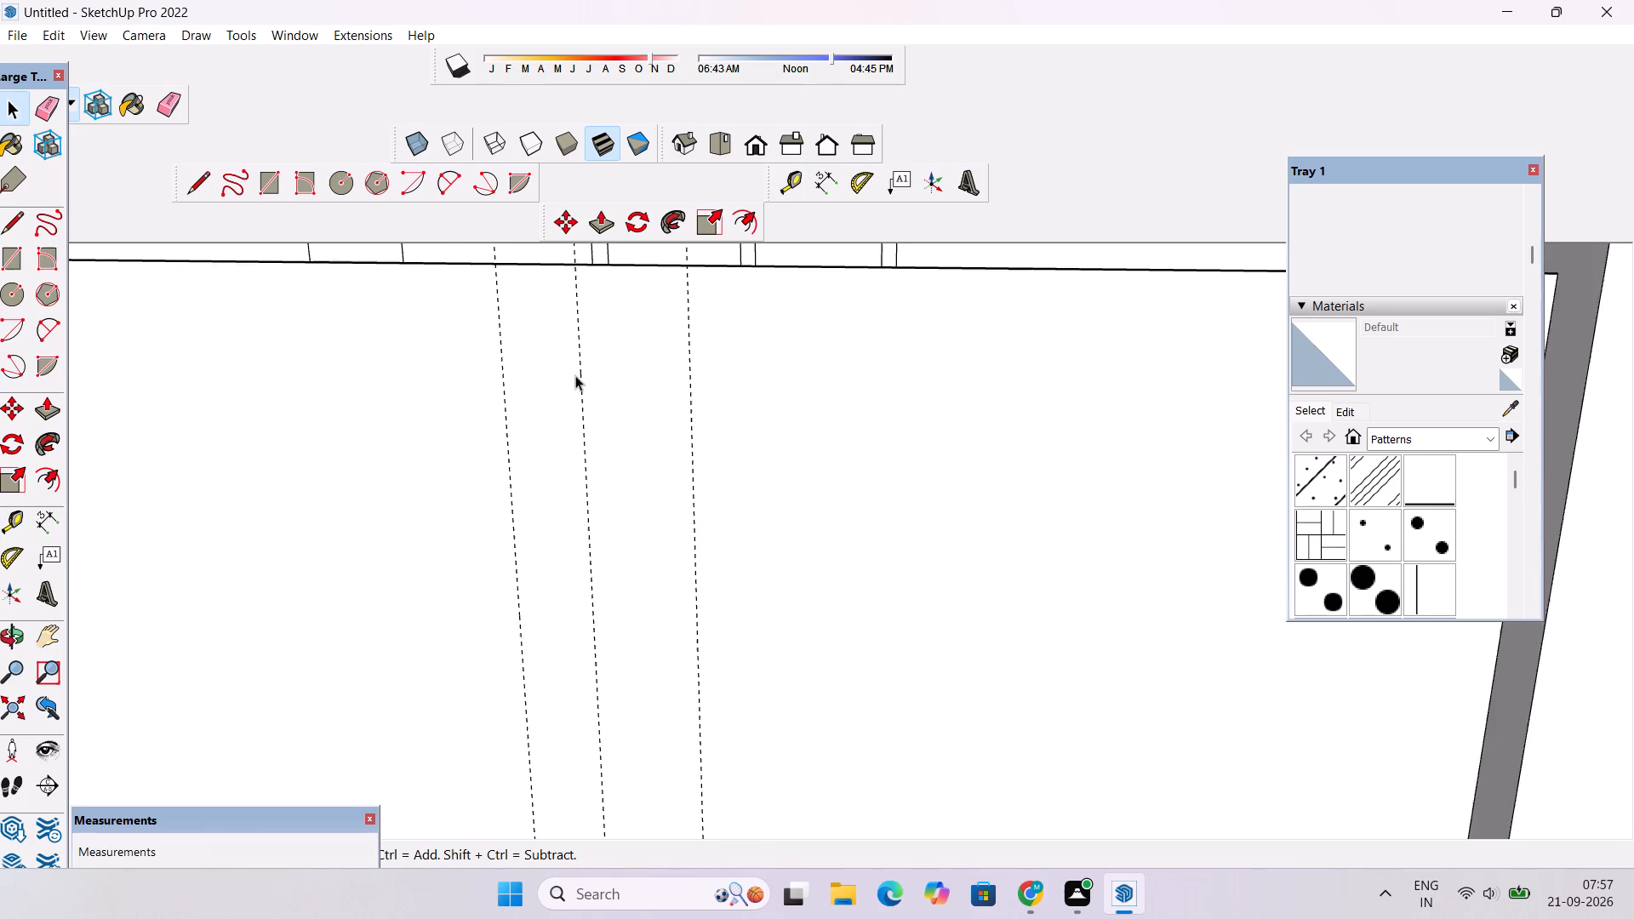
scroll(575, 375, "down", 11)
scroll(613, 468, "down", 3)
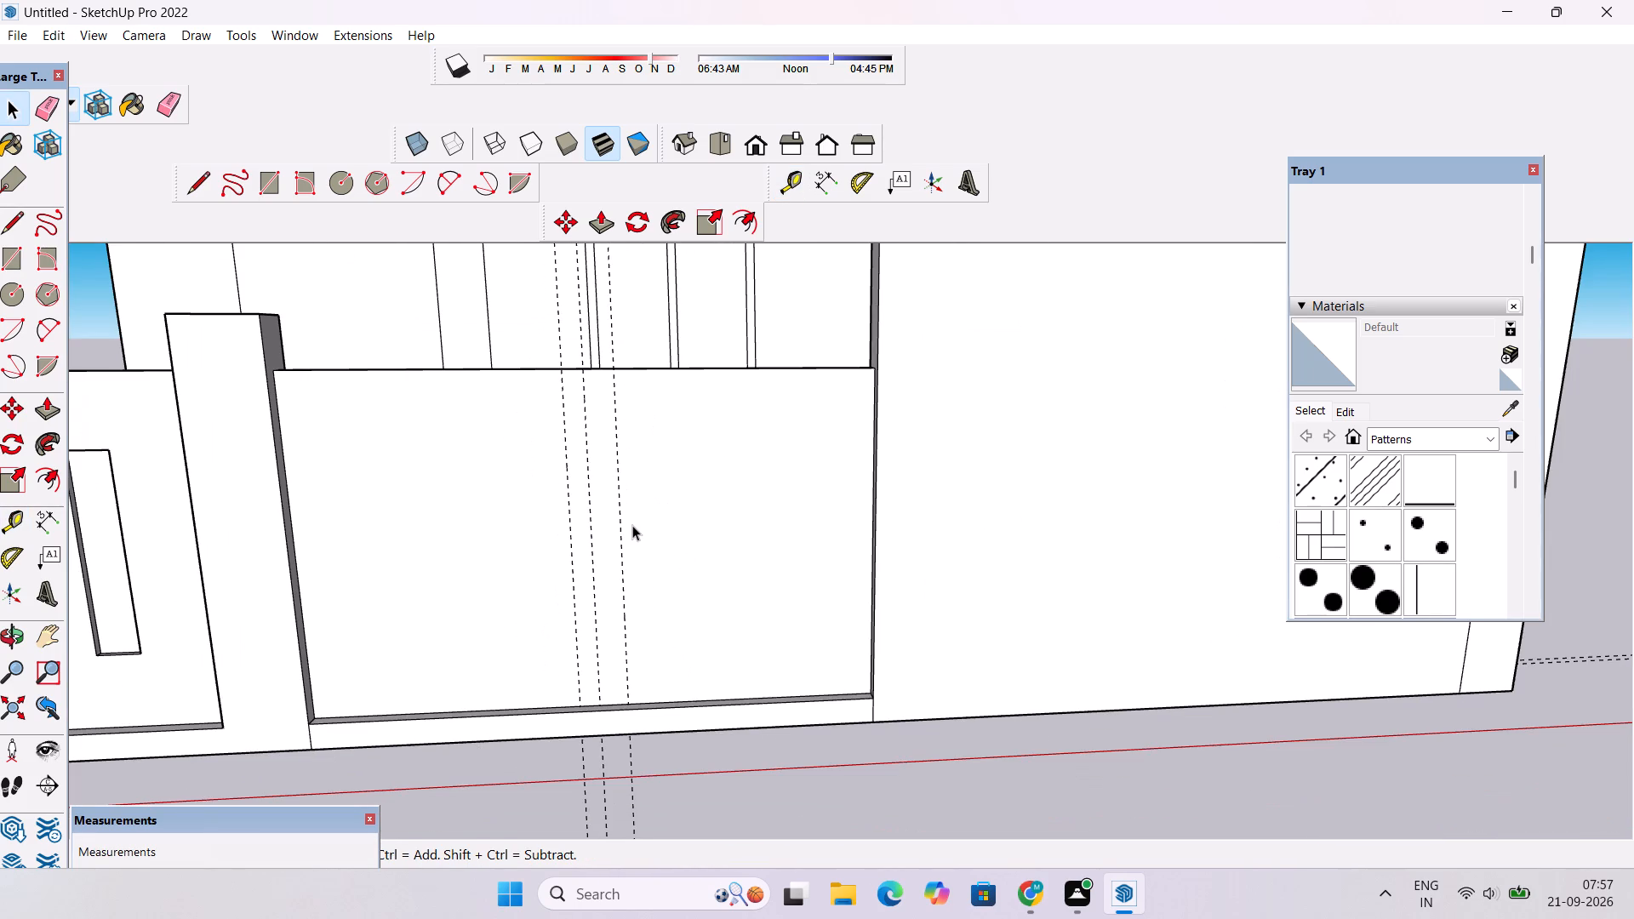
key("o")
left_click_drag(694, 584, 604, 502)
scroll(604, 492, "down", 7)
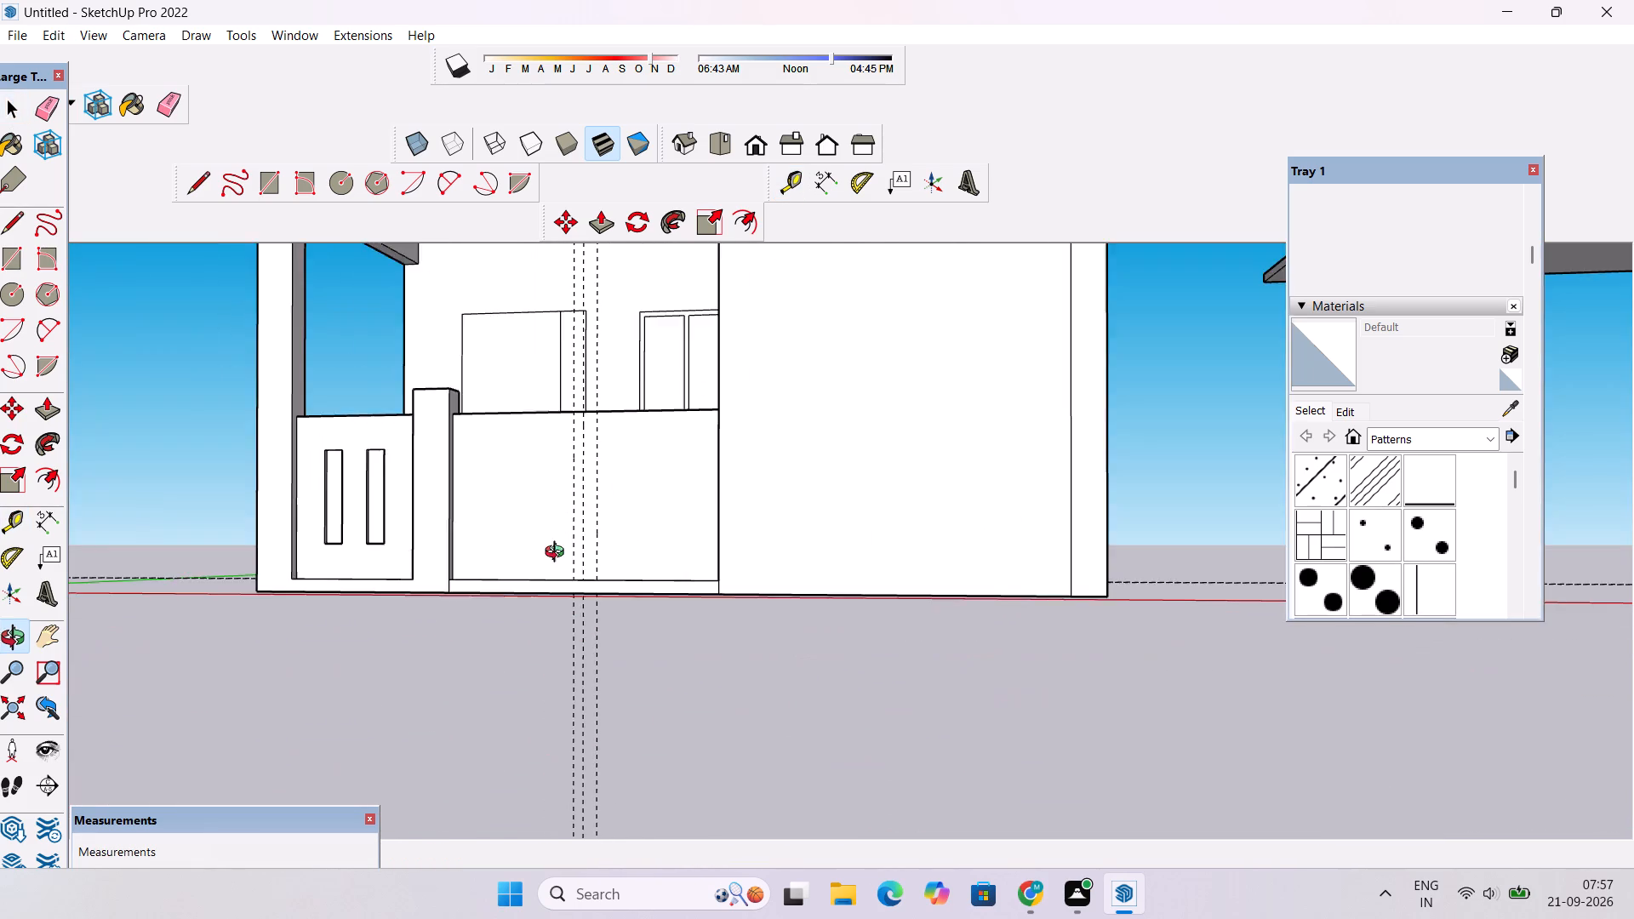
left_click_drag(558, 564, 626, 646)
left_click_drag(616, 633, 660, 569, "shift")
scroll(661, 566, "down", 4)
left_click_drag(620, 502, 649, 571)
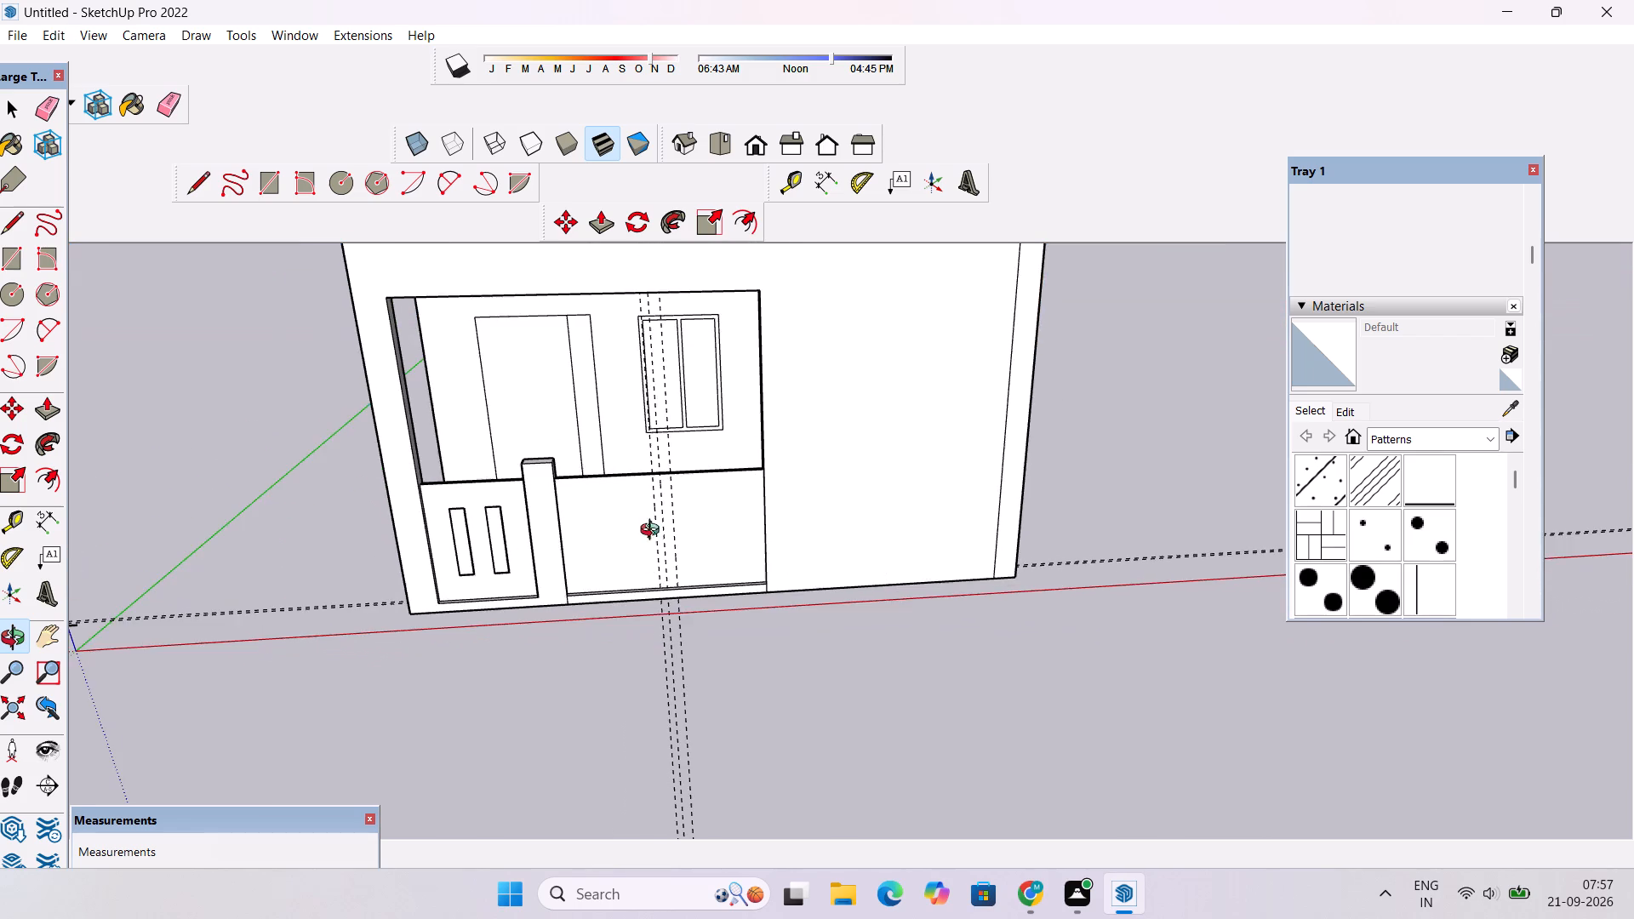
scroll(685, 480, "up", 8)
left_click_drag(691, 590, 682, 513, "shift")
key("e")
left_click_drag(654, 462, 645, 495)
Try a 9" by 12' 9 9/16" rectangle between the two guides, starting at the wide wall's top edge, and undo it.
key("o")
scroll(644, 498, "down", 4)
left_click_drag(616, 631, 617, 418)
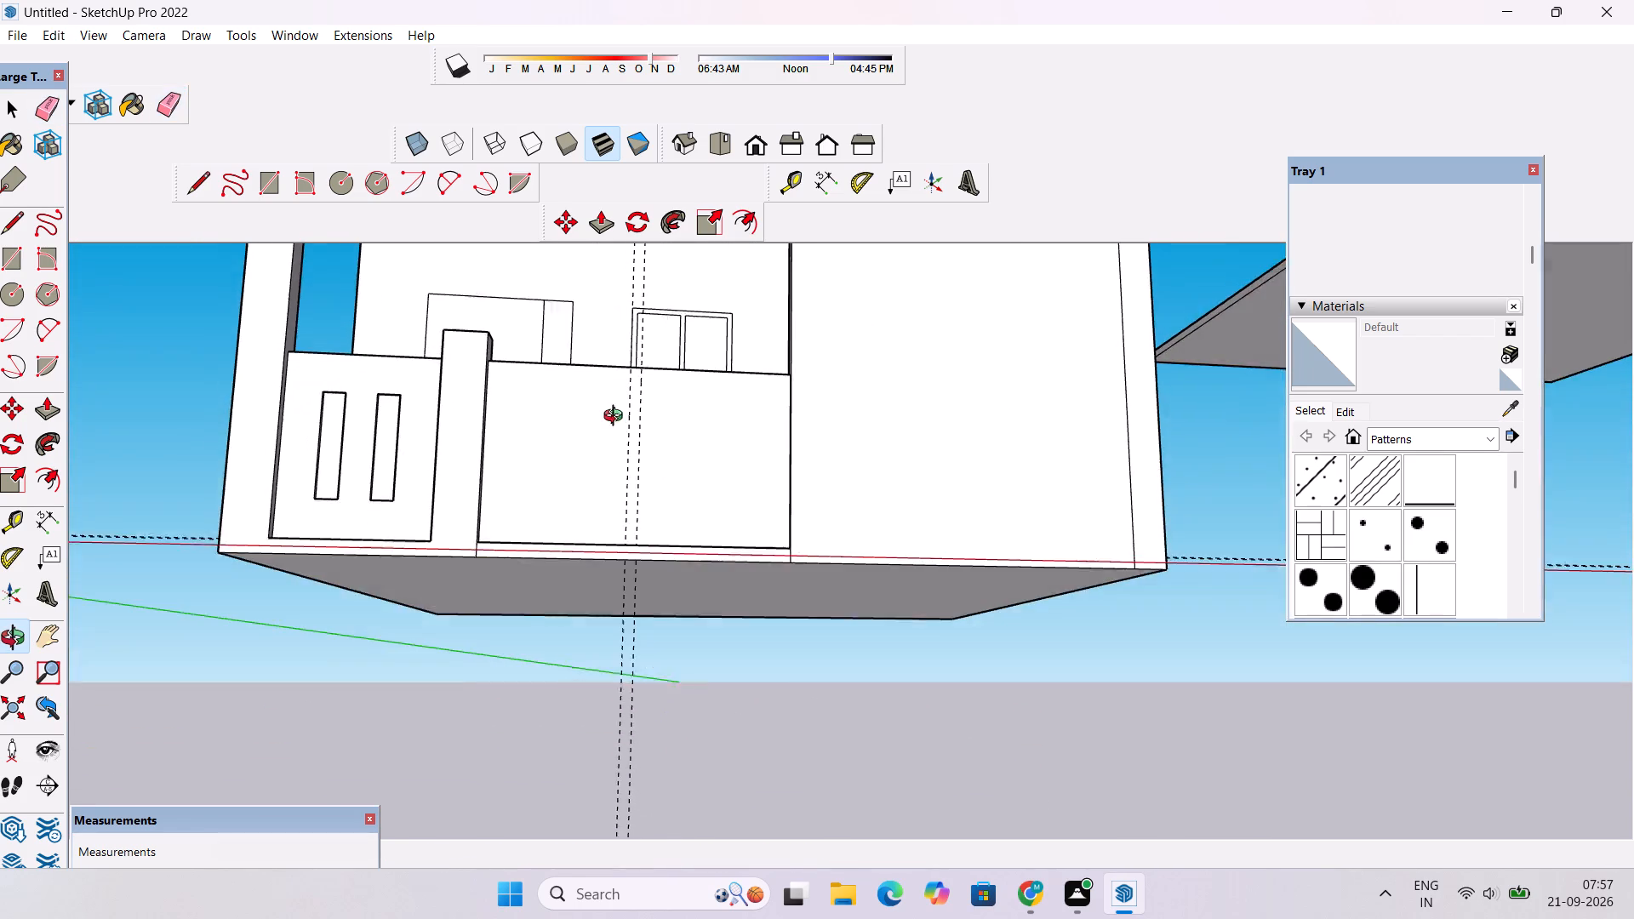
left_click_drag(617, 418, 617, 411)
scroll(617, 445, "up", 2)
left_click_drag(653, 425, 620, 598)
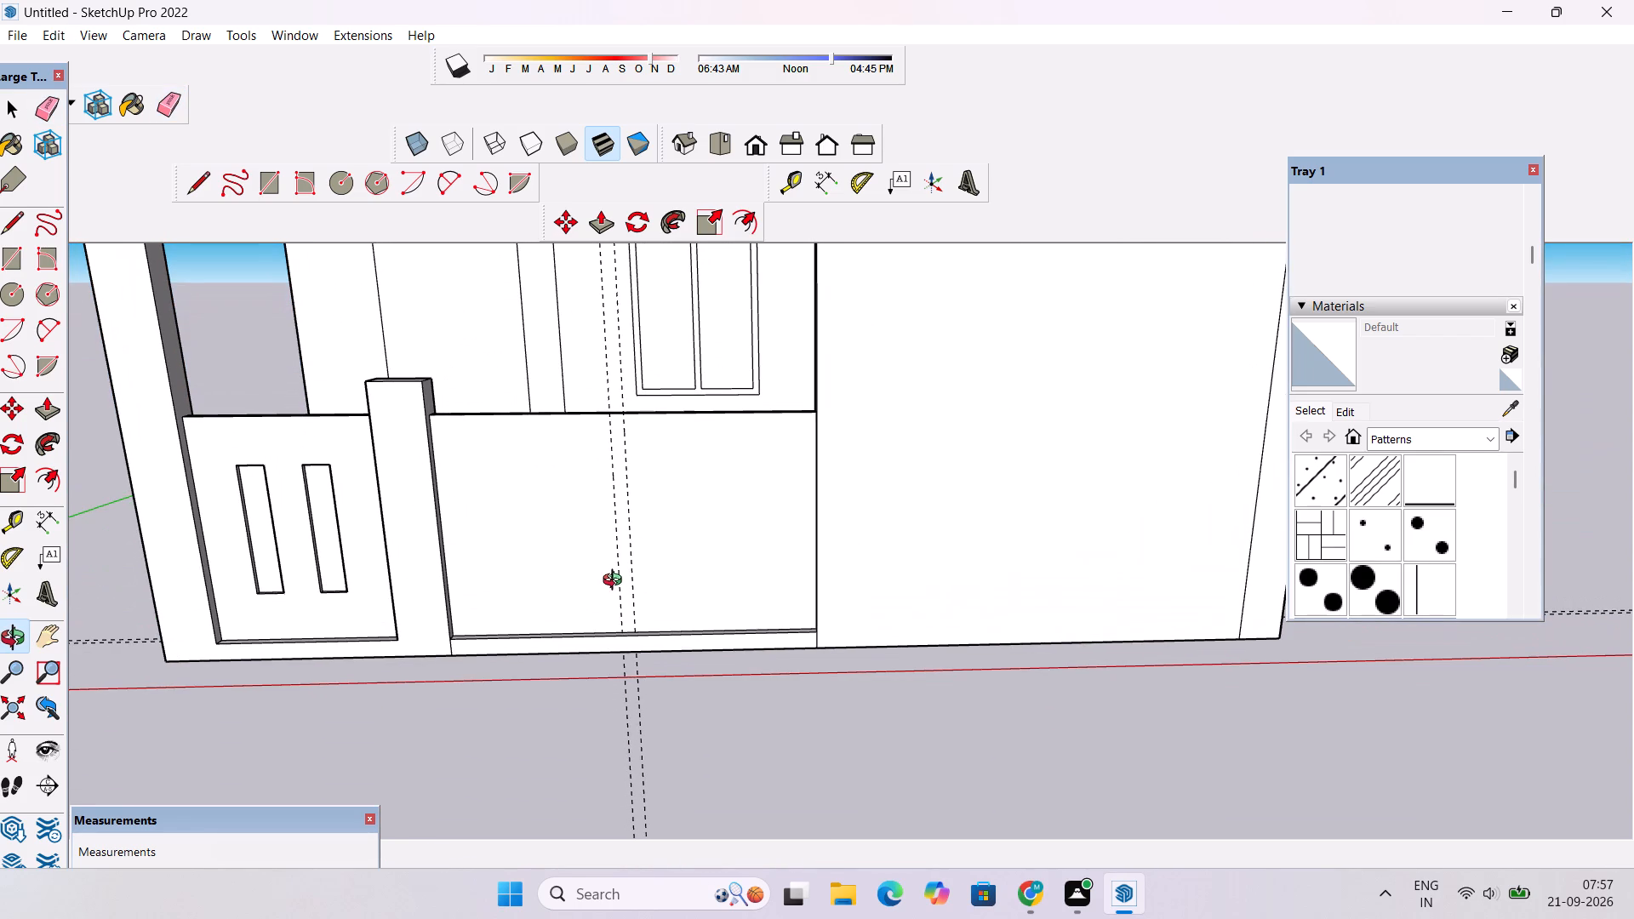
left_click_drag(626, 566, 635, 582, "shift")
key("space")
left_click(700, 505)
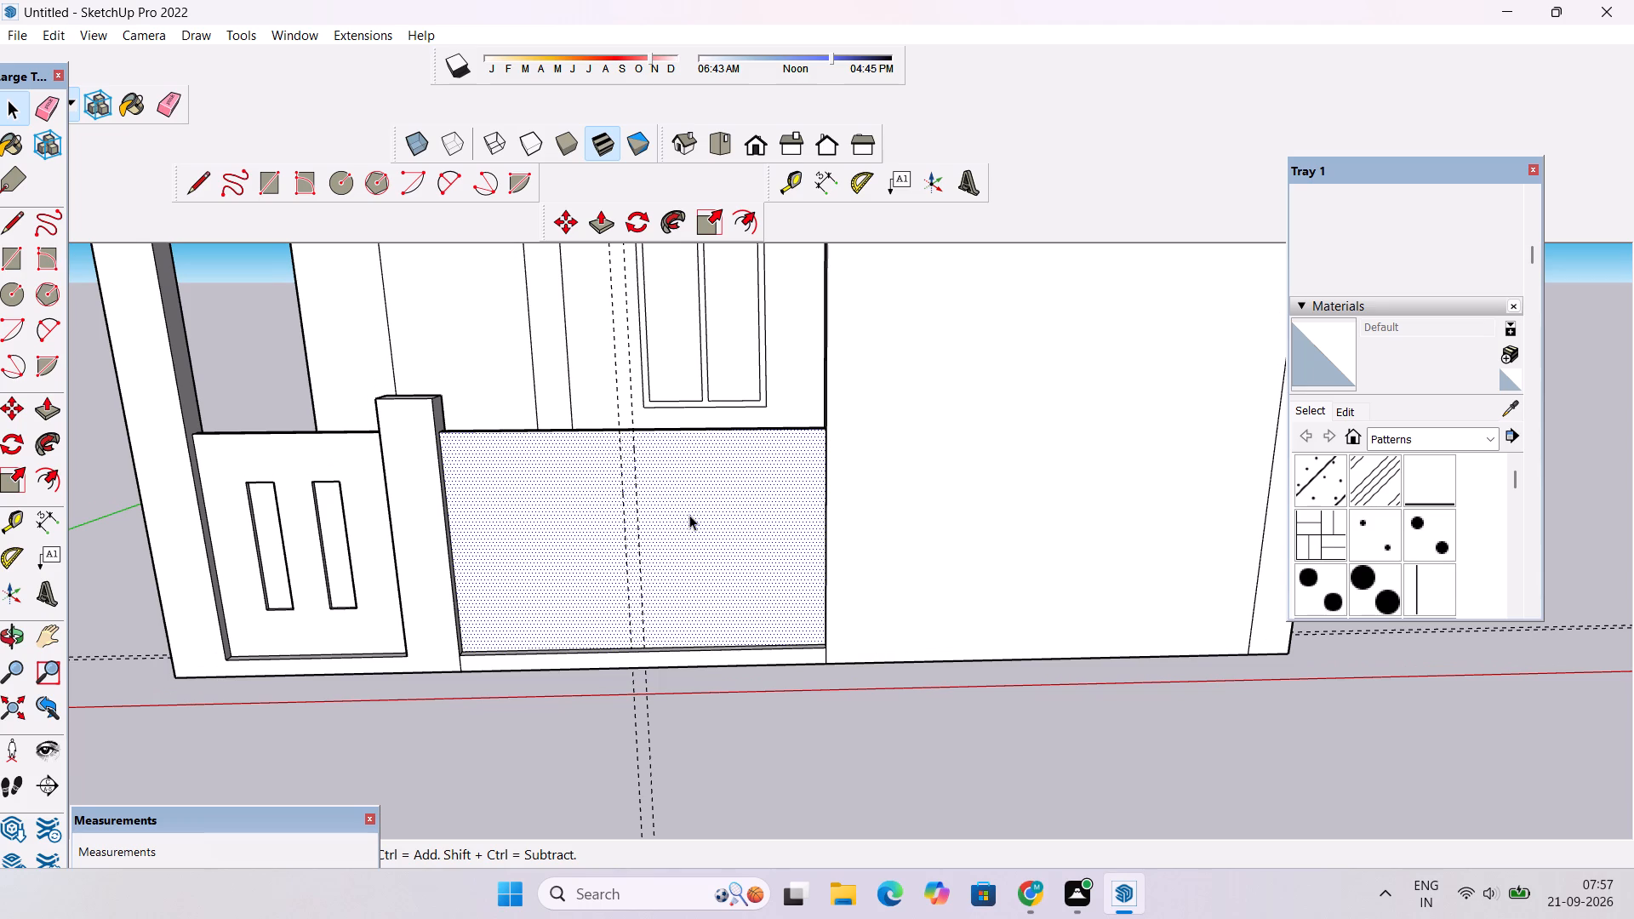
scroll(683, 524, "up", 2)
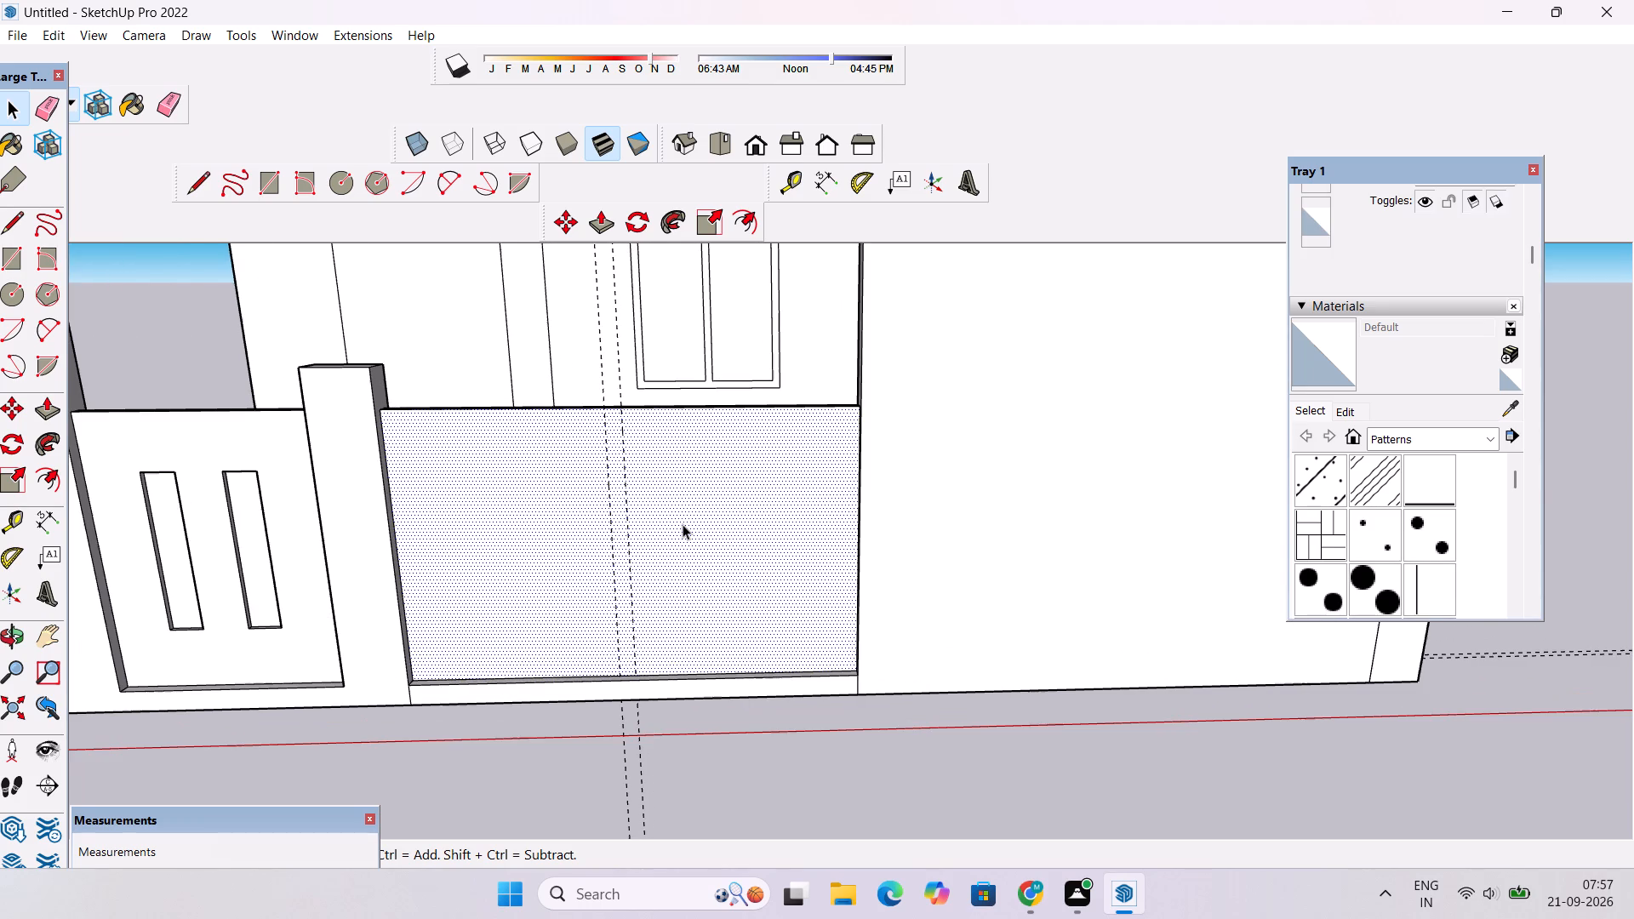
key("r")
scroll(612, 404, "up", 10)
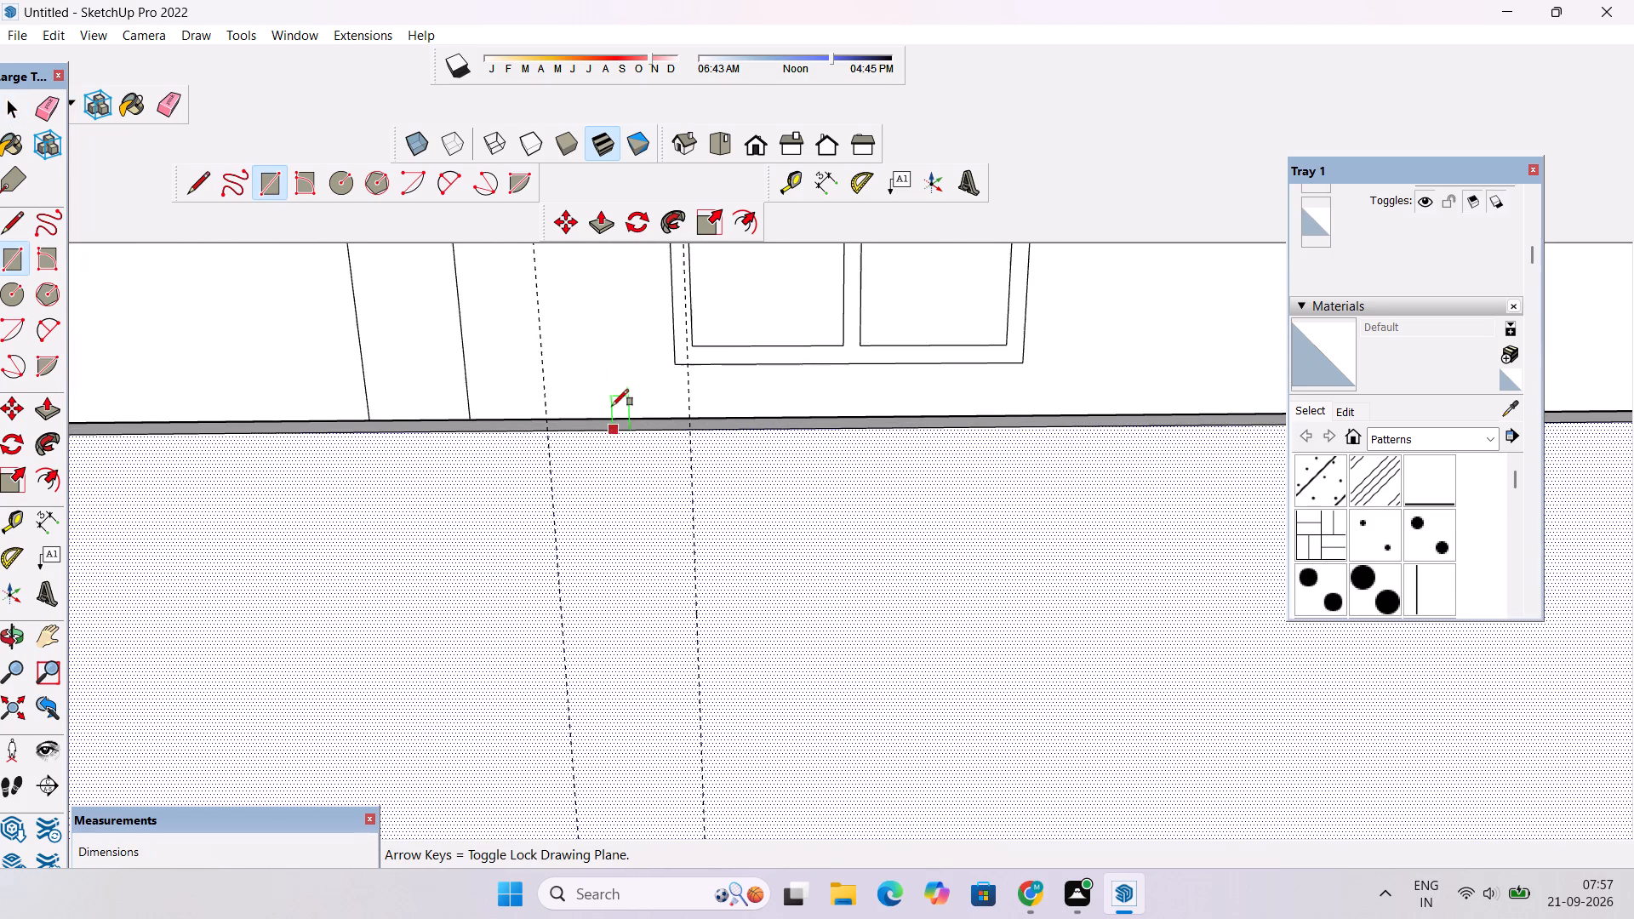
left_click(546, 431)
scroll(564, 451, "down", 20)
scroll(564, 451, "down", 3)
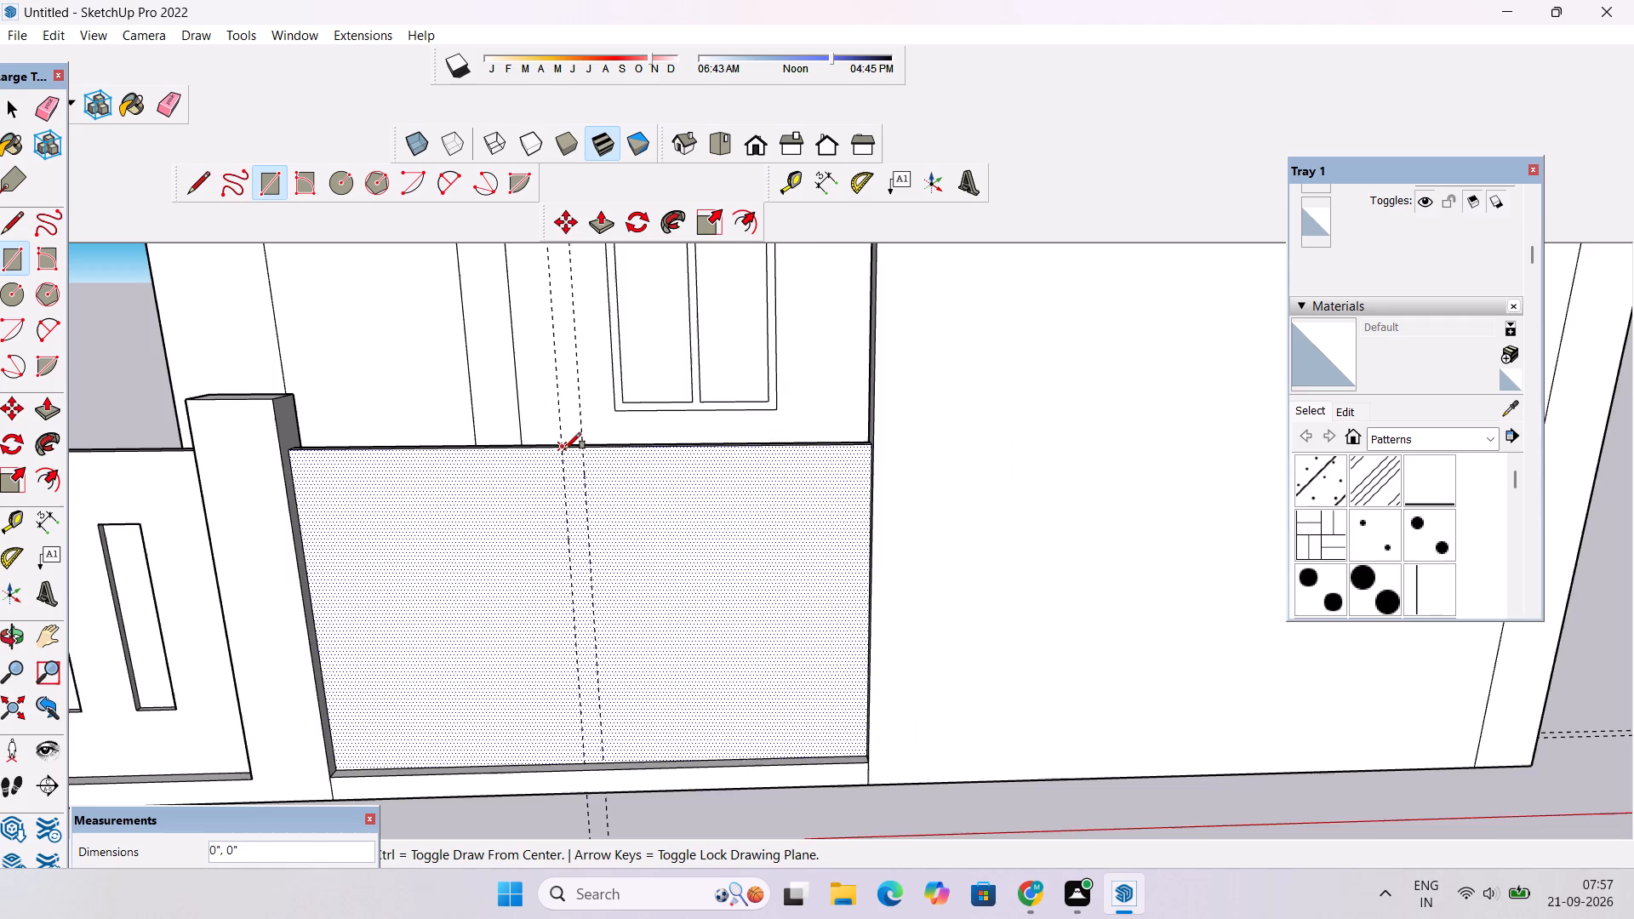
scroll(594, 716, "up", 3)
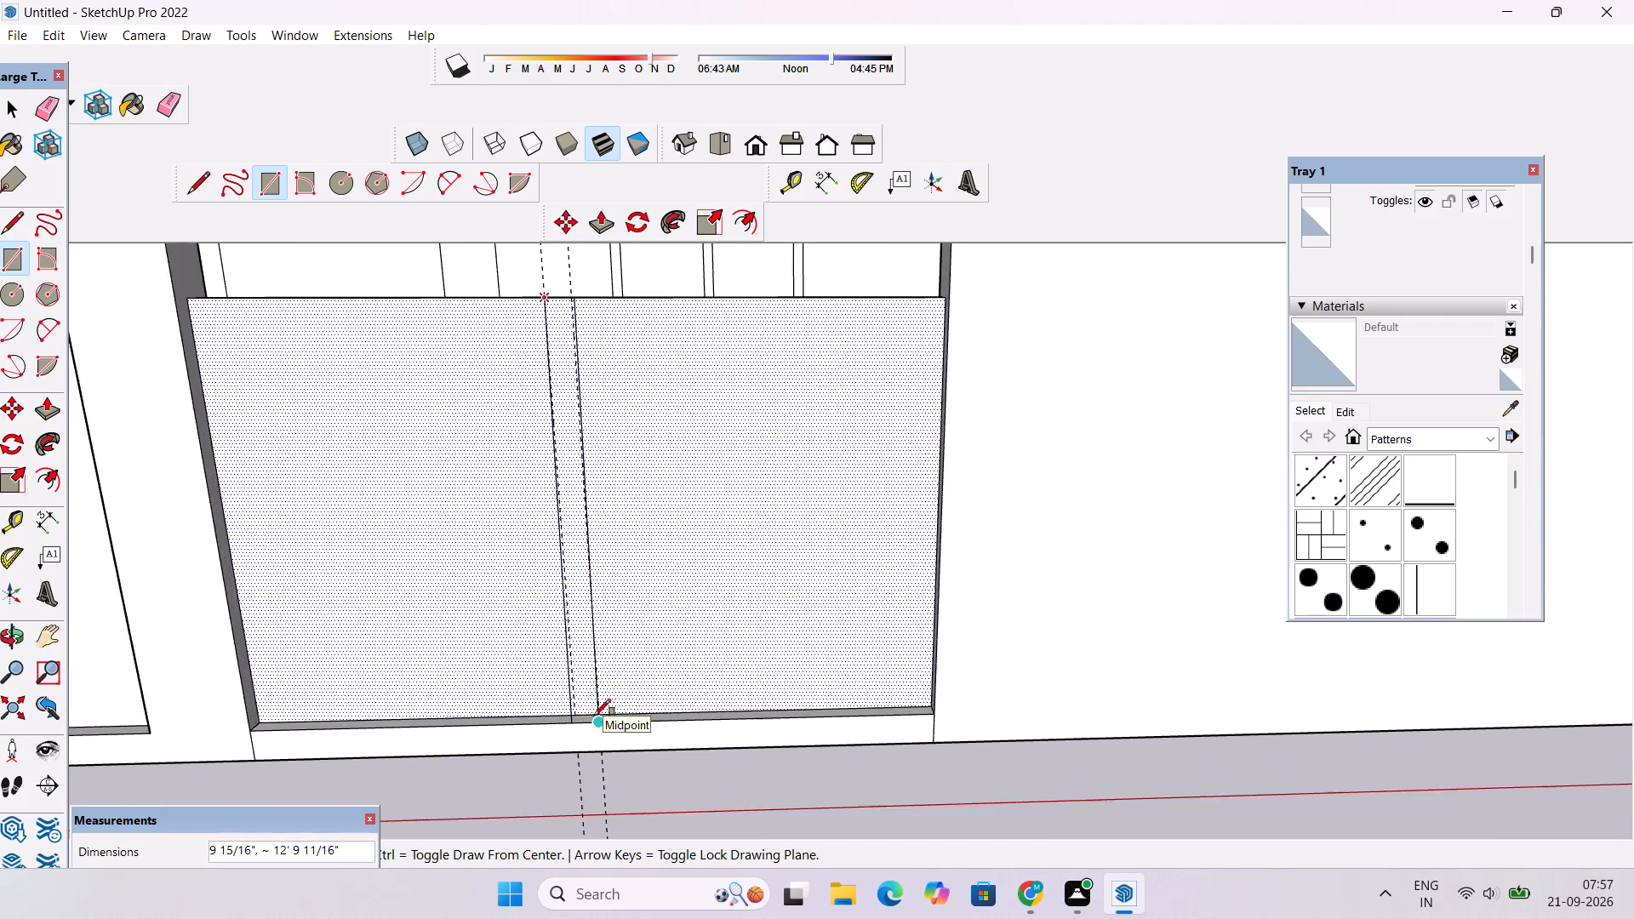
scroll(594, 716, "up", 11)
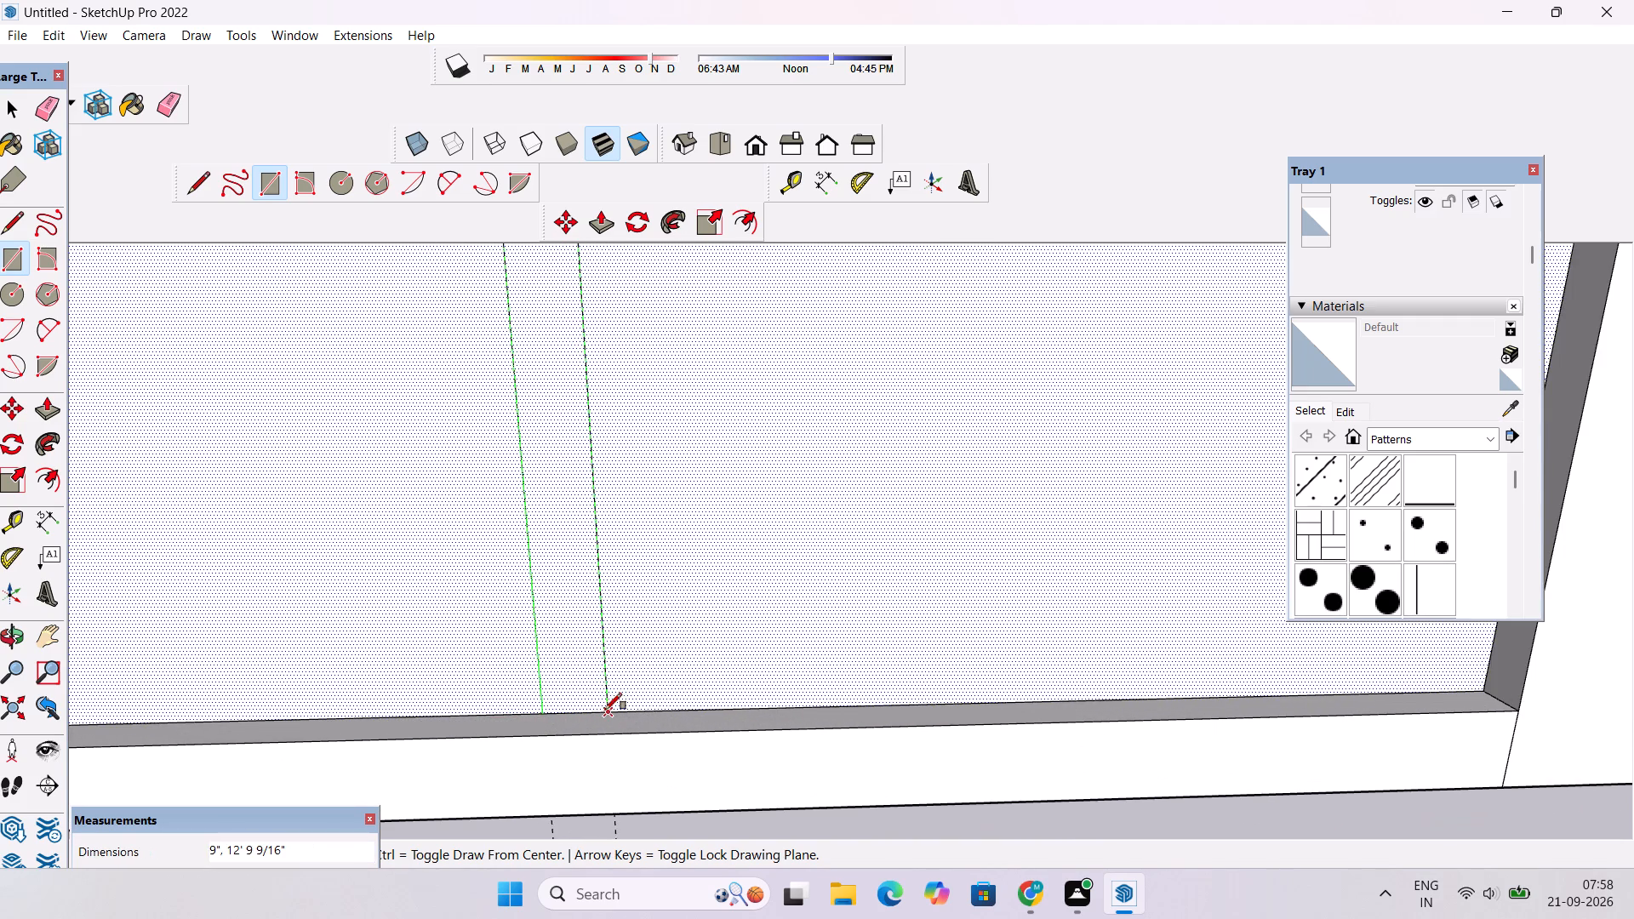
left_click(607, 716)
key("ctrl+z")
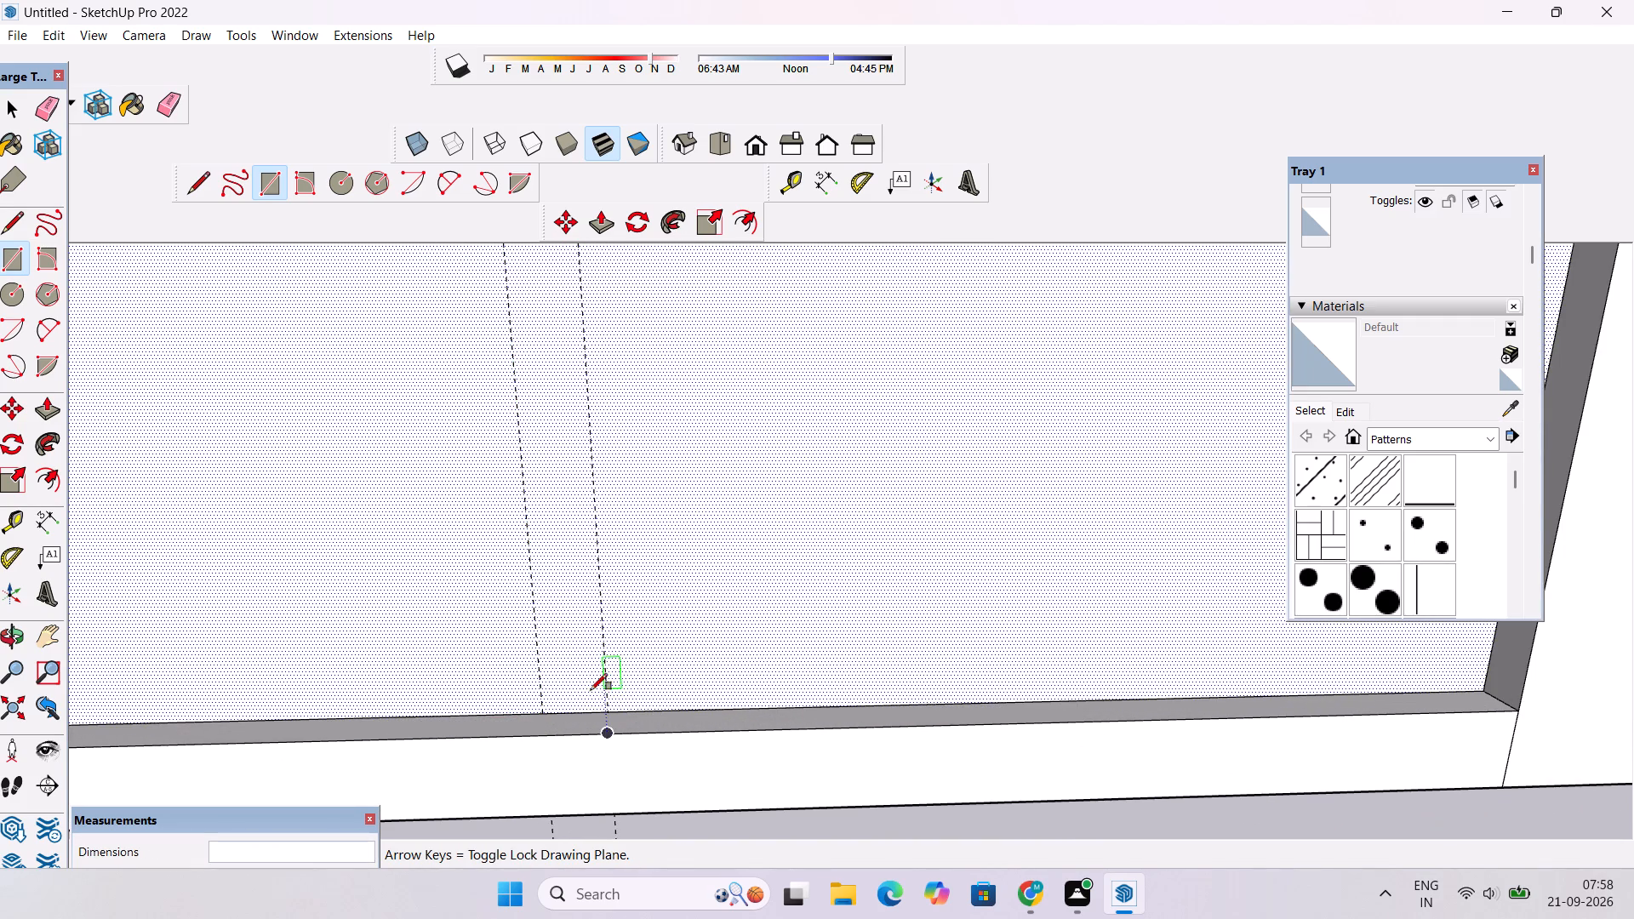
Draw a 12' 9 9/16" by 9" rectangle between the two guides, from the wide front wall's bottom edge to its top edge.
left_click(605, 712)
scroll(577, 661, "down", 10)
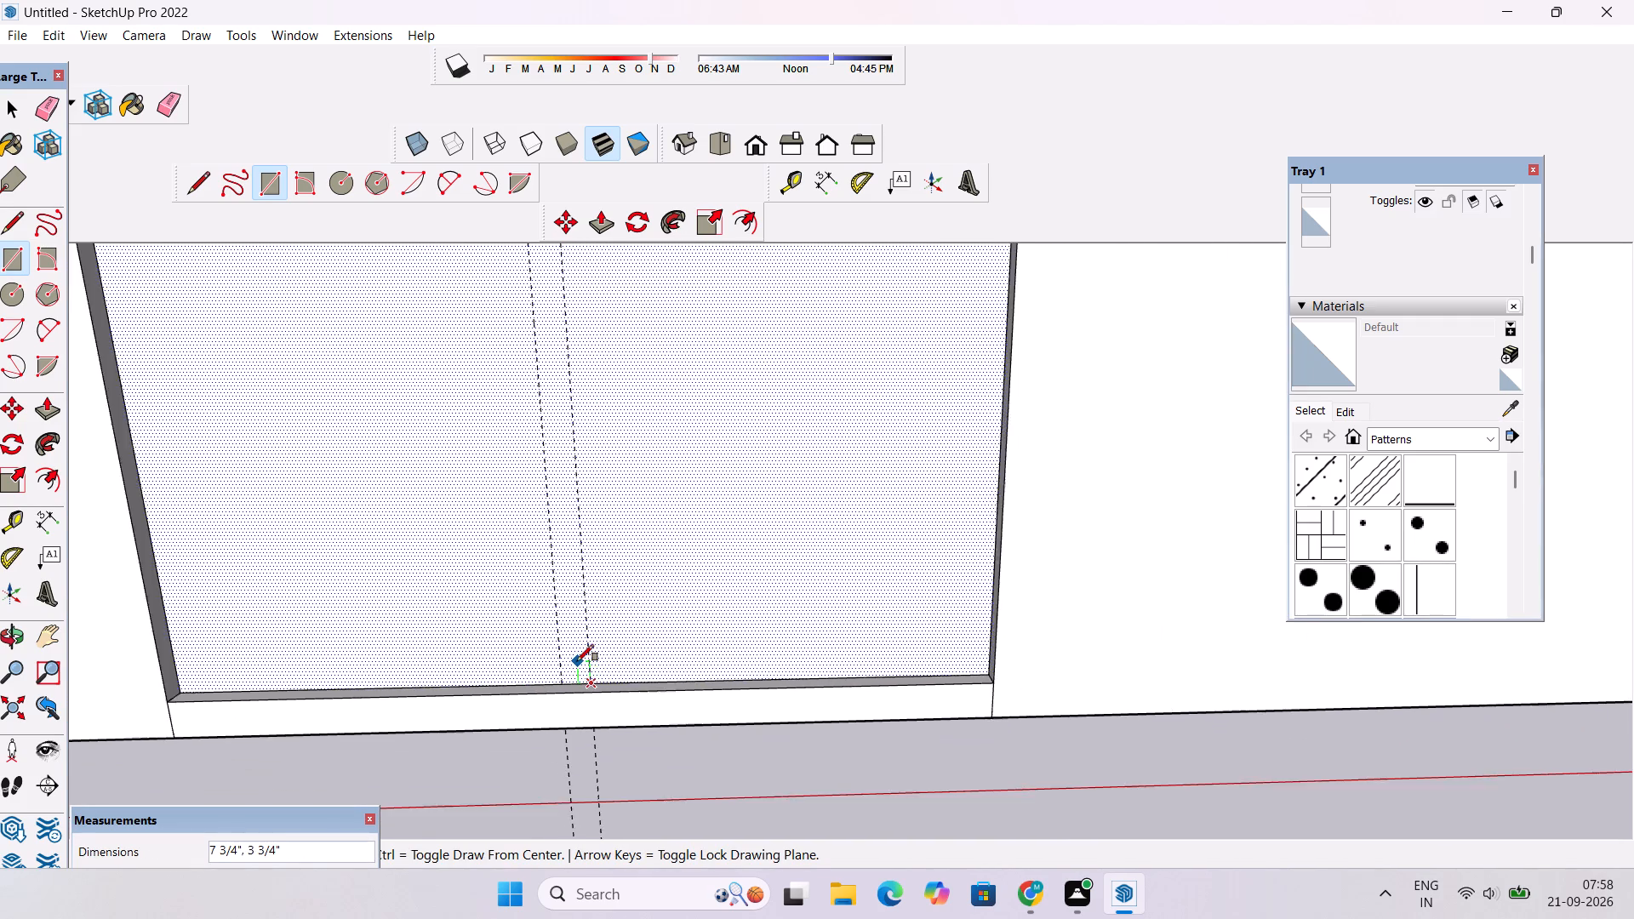
scroll(577, 661, "down", 4)
scroll(568, 385, "up", 8)
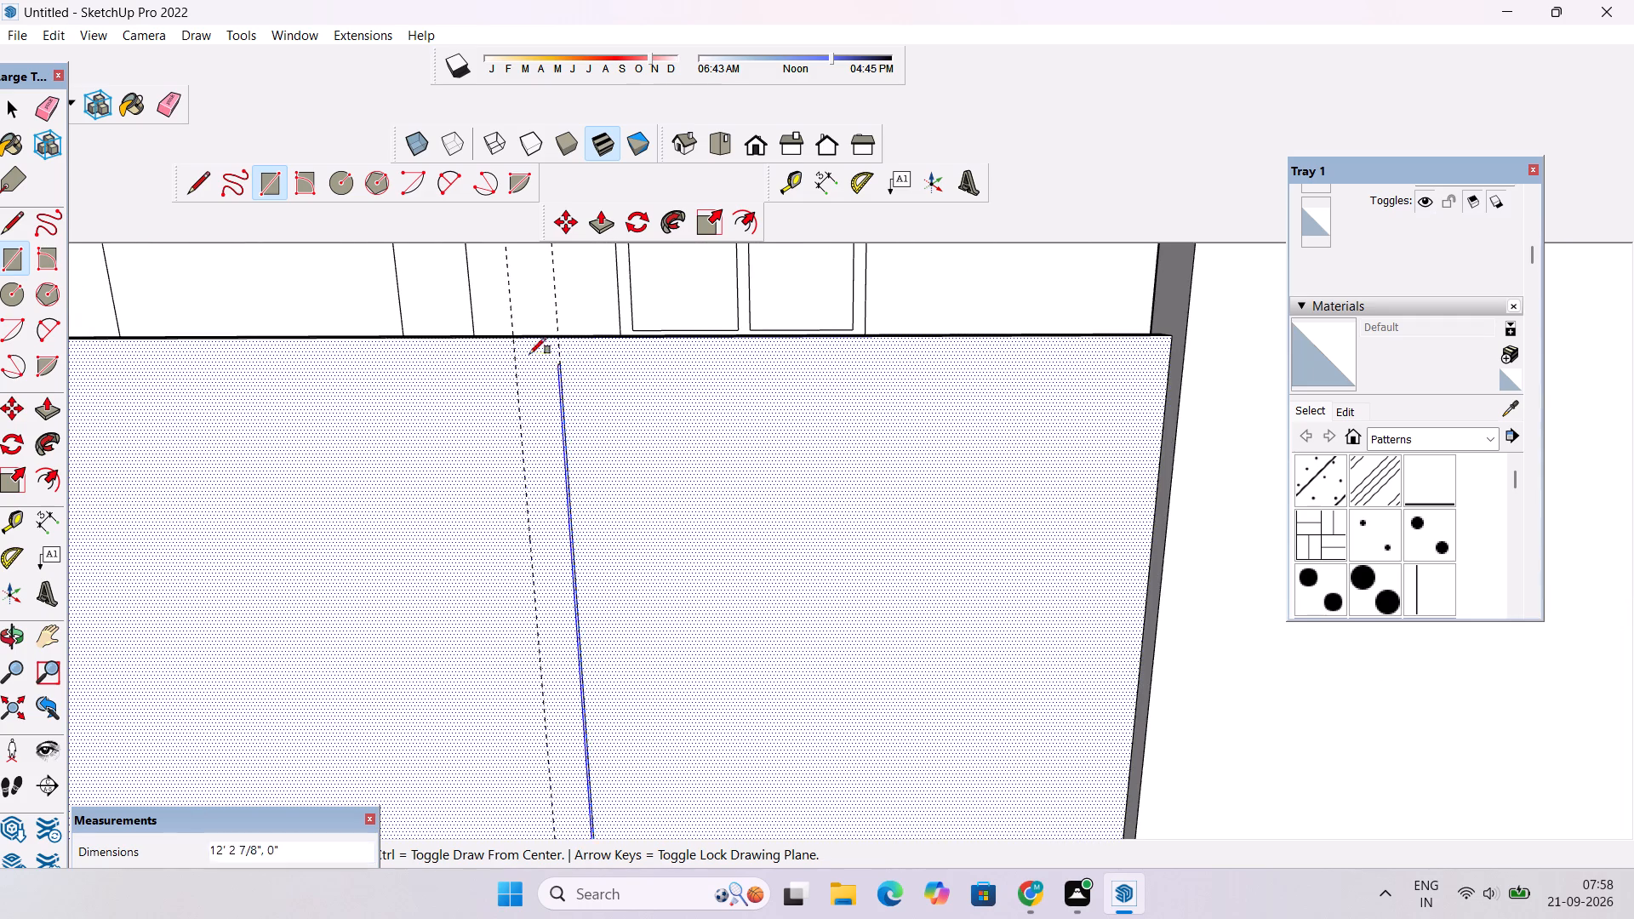
left_click(511, 338)
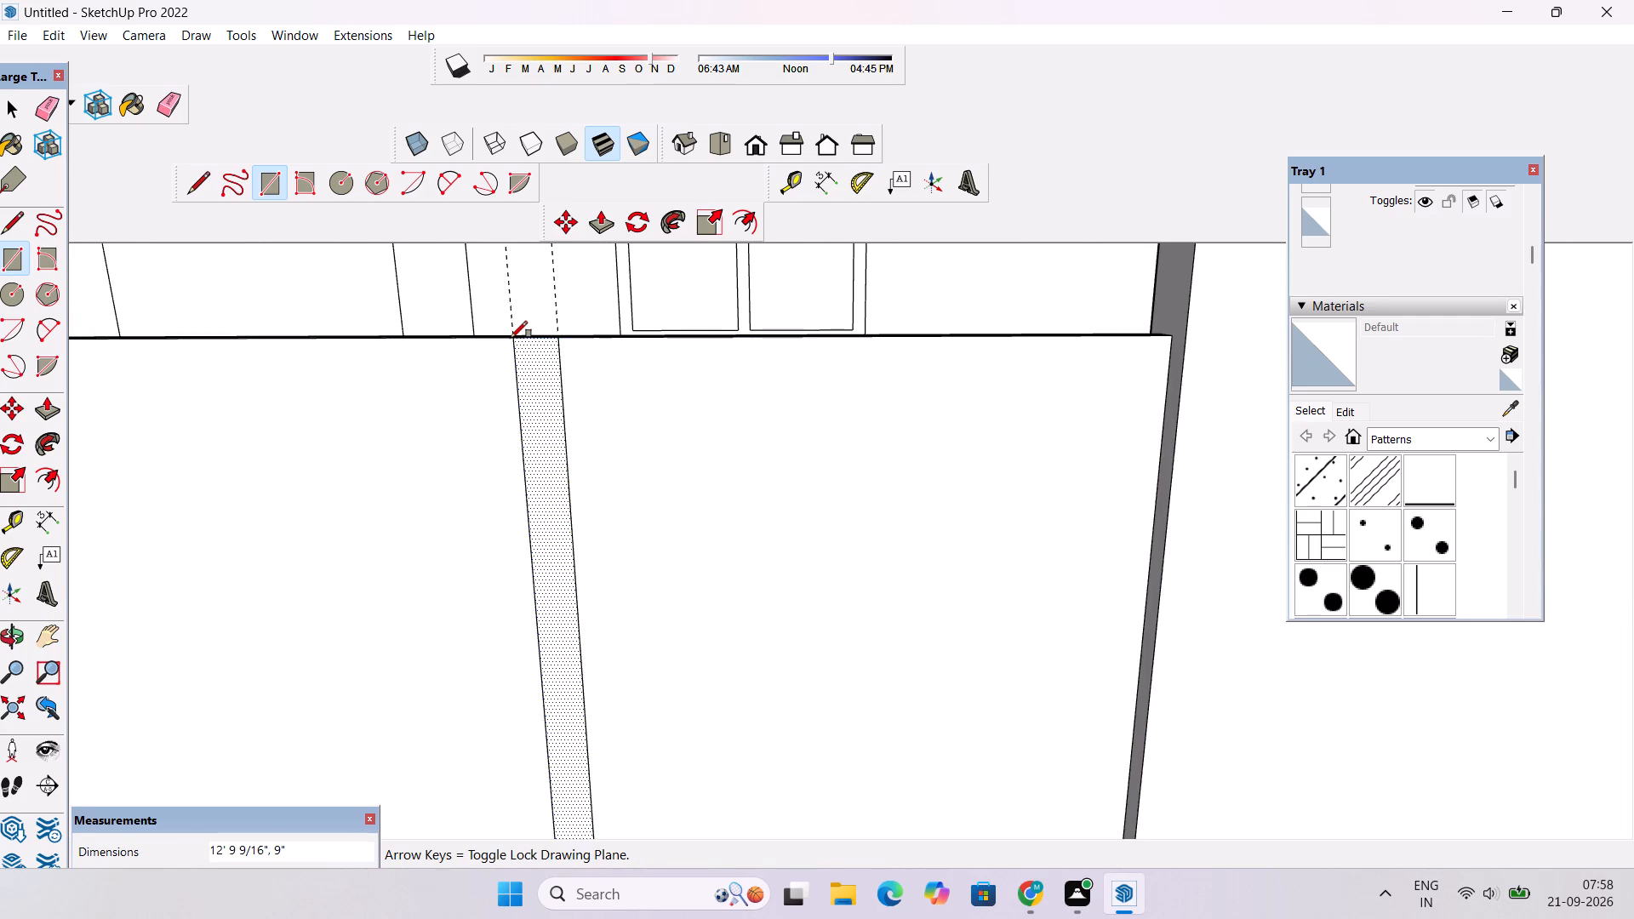
key("space")
Erase the two vertical guides bordering the new strip on the wide front wall.
type("e")
scroll(511, 338, "down", 10)
scroll(513, 358, "up", 1)
scroll(513, 358, "down", 10)
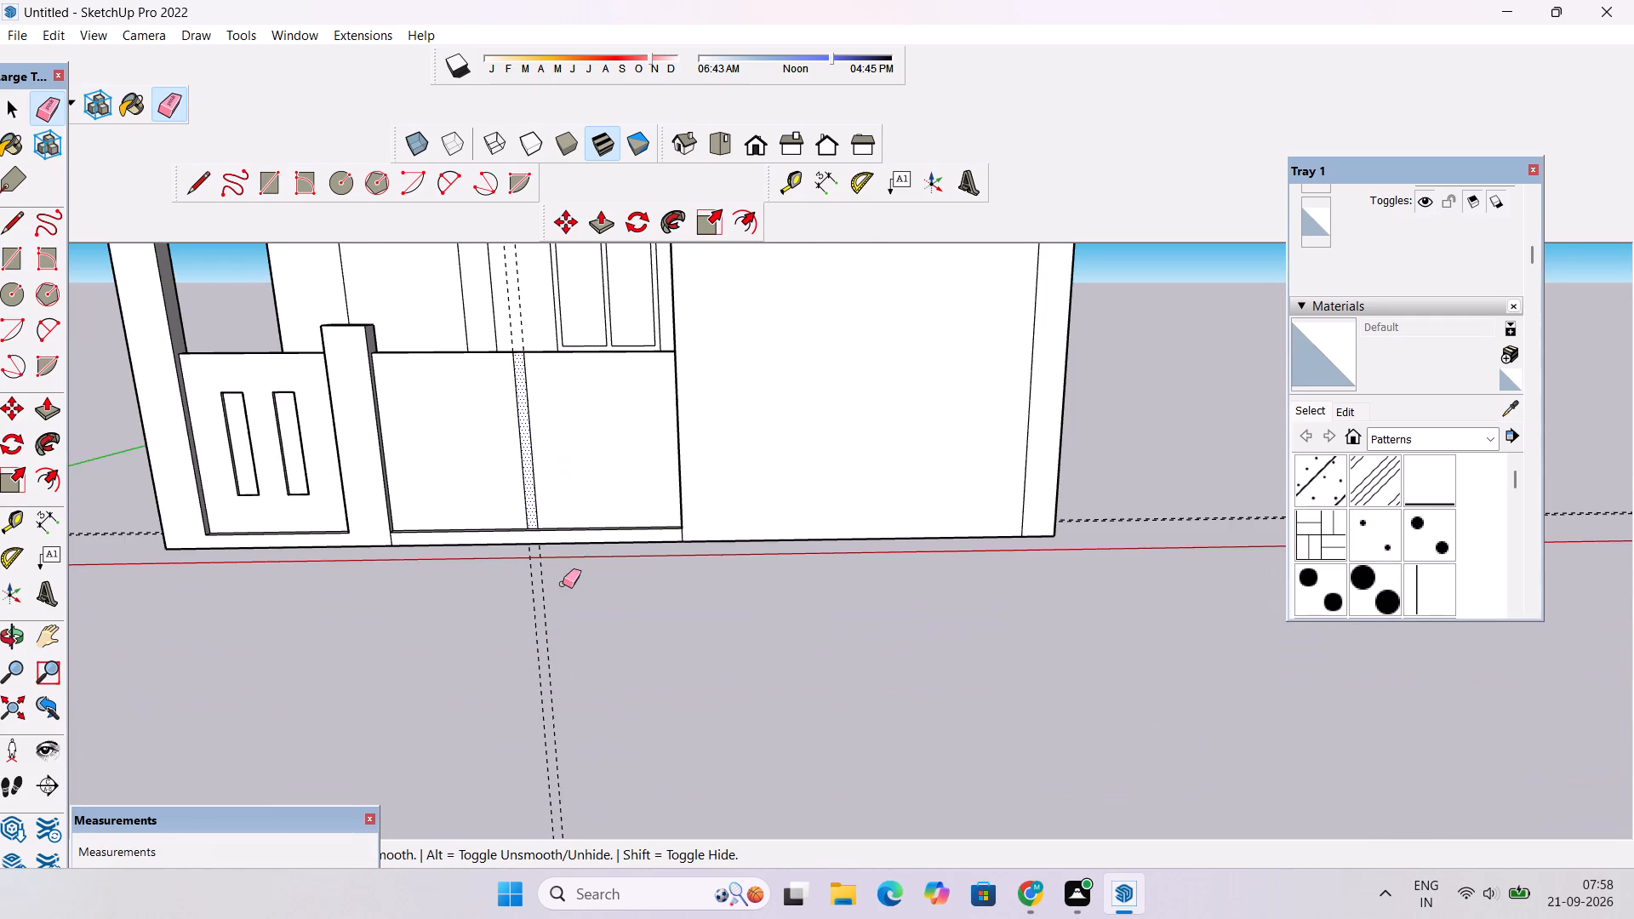
left_click_drag(563, 584, 515, 665)
scroll(513, 631, "up", 2)
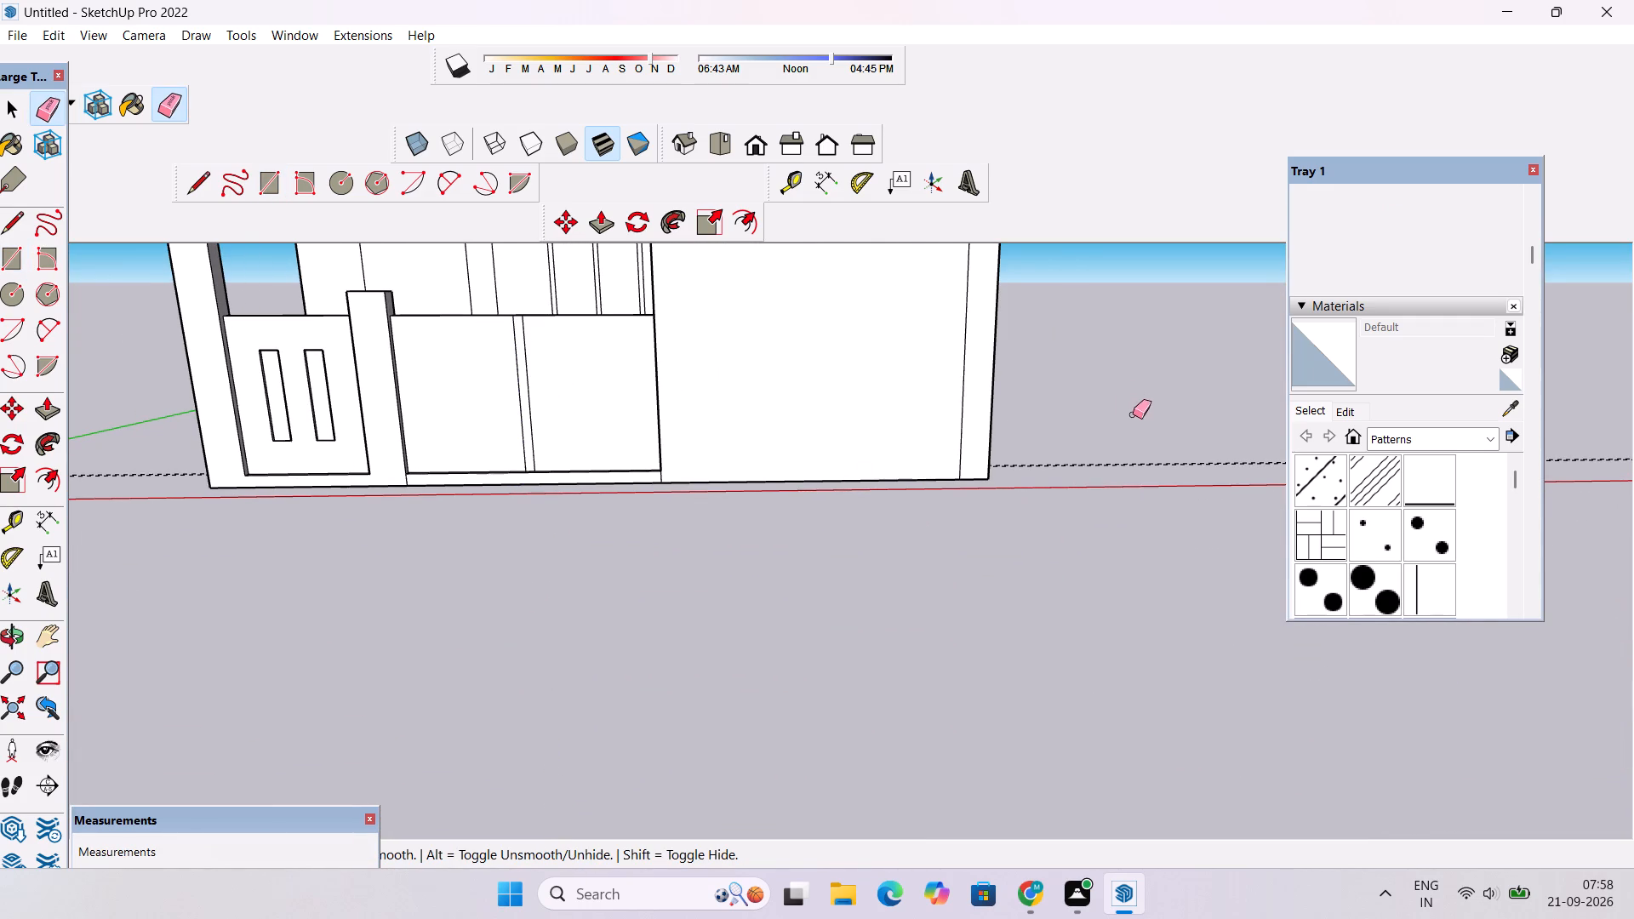
Offset the outline of the wide front wall's panel beside the short column inward by about 6 3/8".
left_click_drag(1133, 419, 1147, 465)
scroll(1075, 468, "down", 8)
scroll(1063, 475, "up", 1)
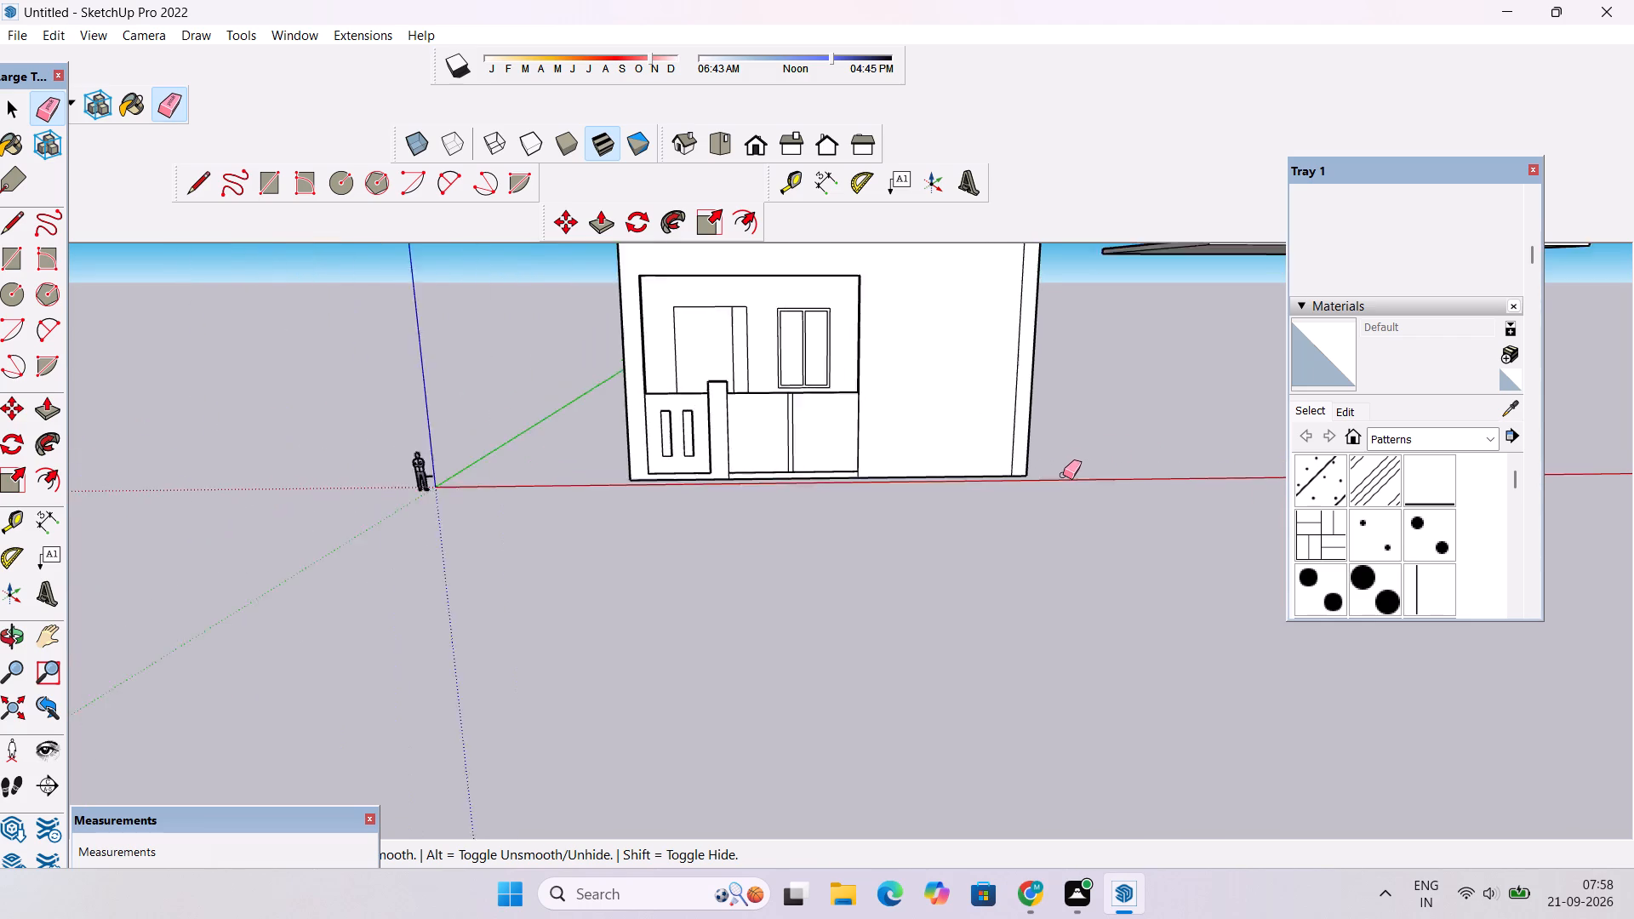
key("o")
scroll(1063, 475, "up", 1)
left_click_drag(689, 524, 740, 631)
scroll(788, 452, "up", 4)
left_click_drag(819, 545, 770, 463)
left_click_drag(768, 456, 765, 488, "shift")
scroll(760, 480, "down", 4)
left_click_drag(760, 480, 723, 393)
scroll(697, 366, "up", 8)
left_click_drag(756, 463, 756, 556)
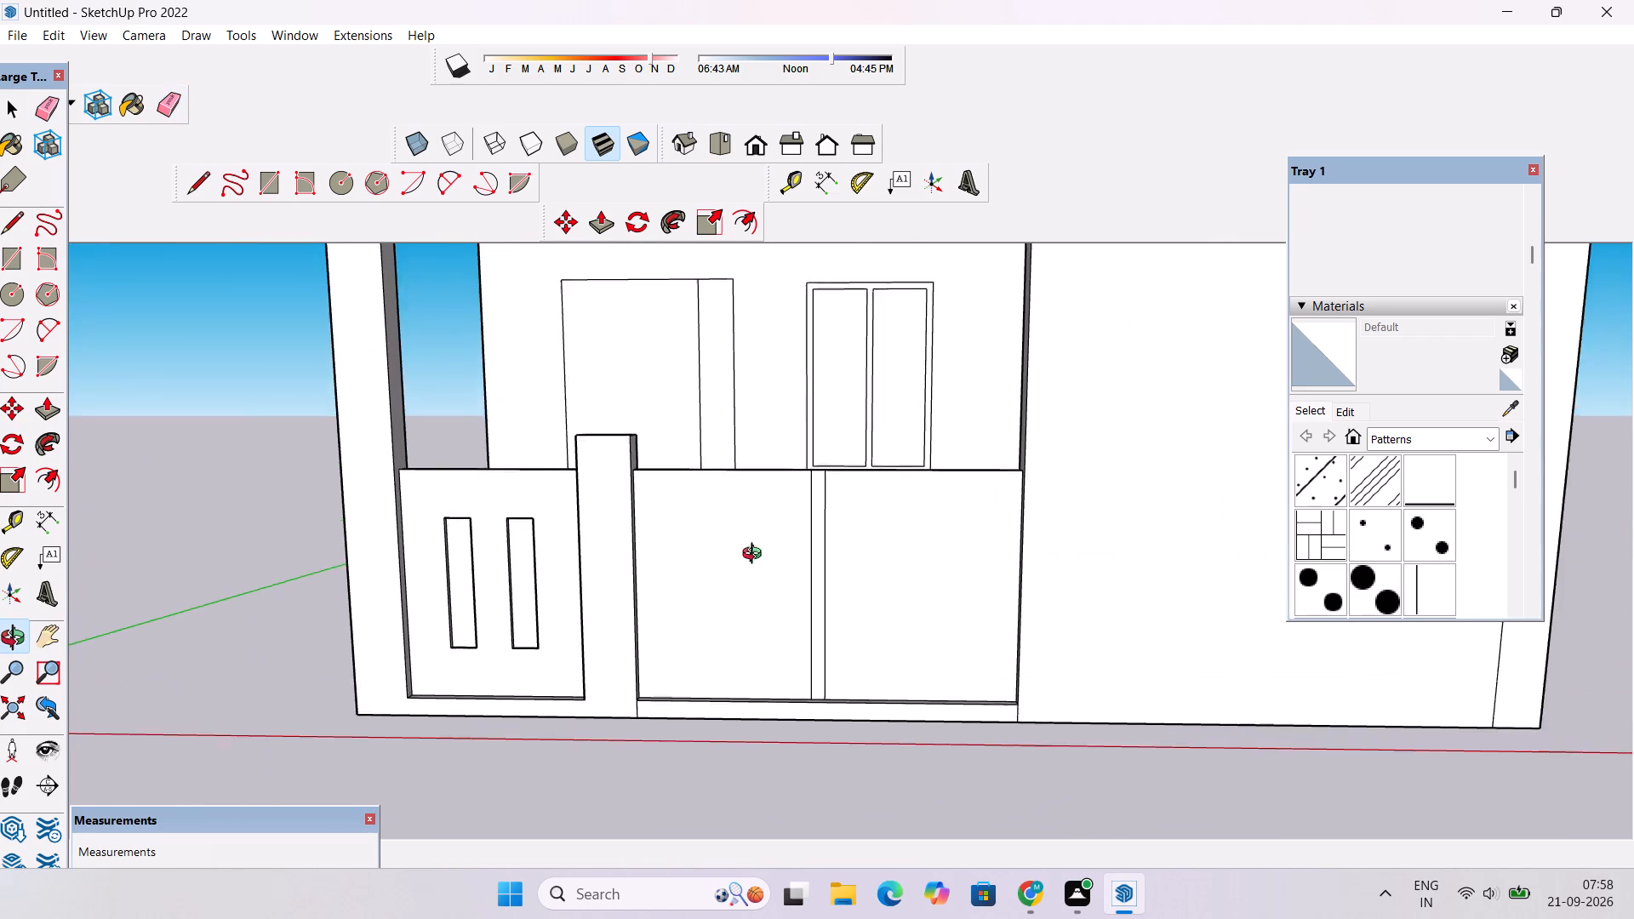
left_click_drag(756, 556, 765, 629)
left_click_drag(783, 669, 711, 461, "shift")
left_click_drag(650, 504, 688, 473)
left_click_drag(708, 456, 684, 500)
left_click_drag(702, 519, 688, 477)
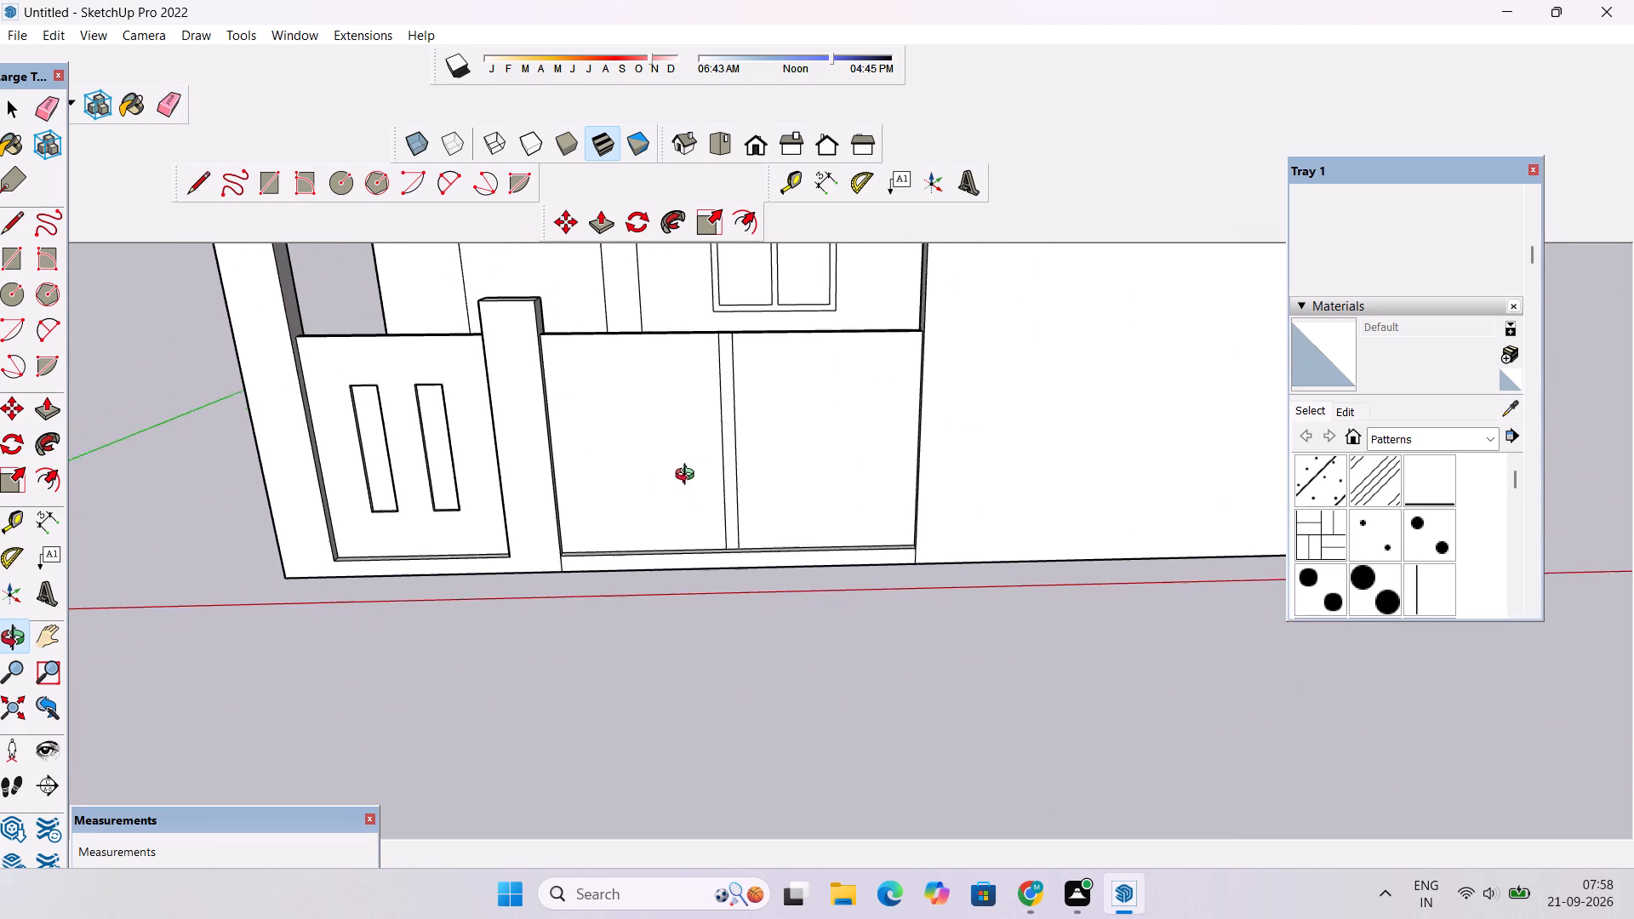
left_click_drag(688, 477, 688, 471)
type("of")
left_click(635, 334)
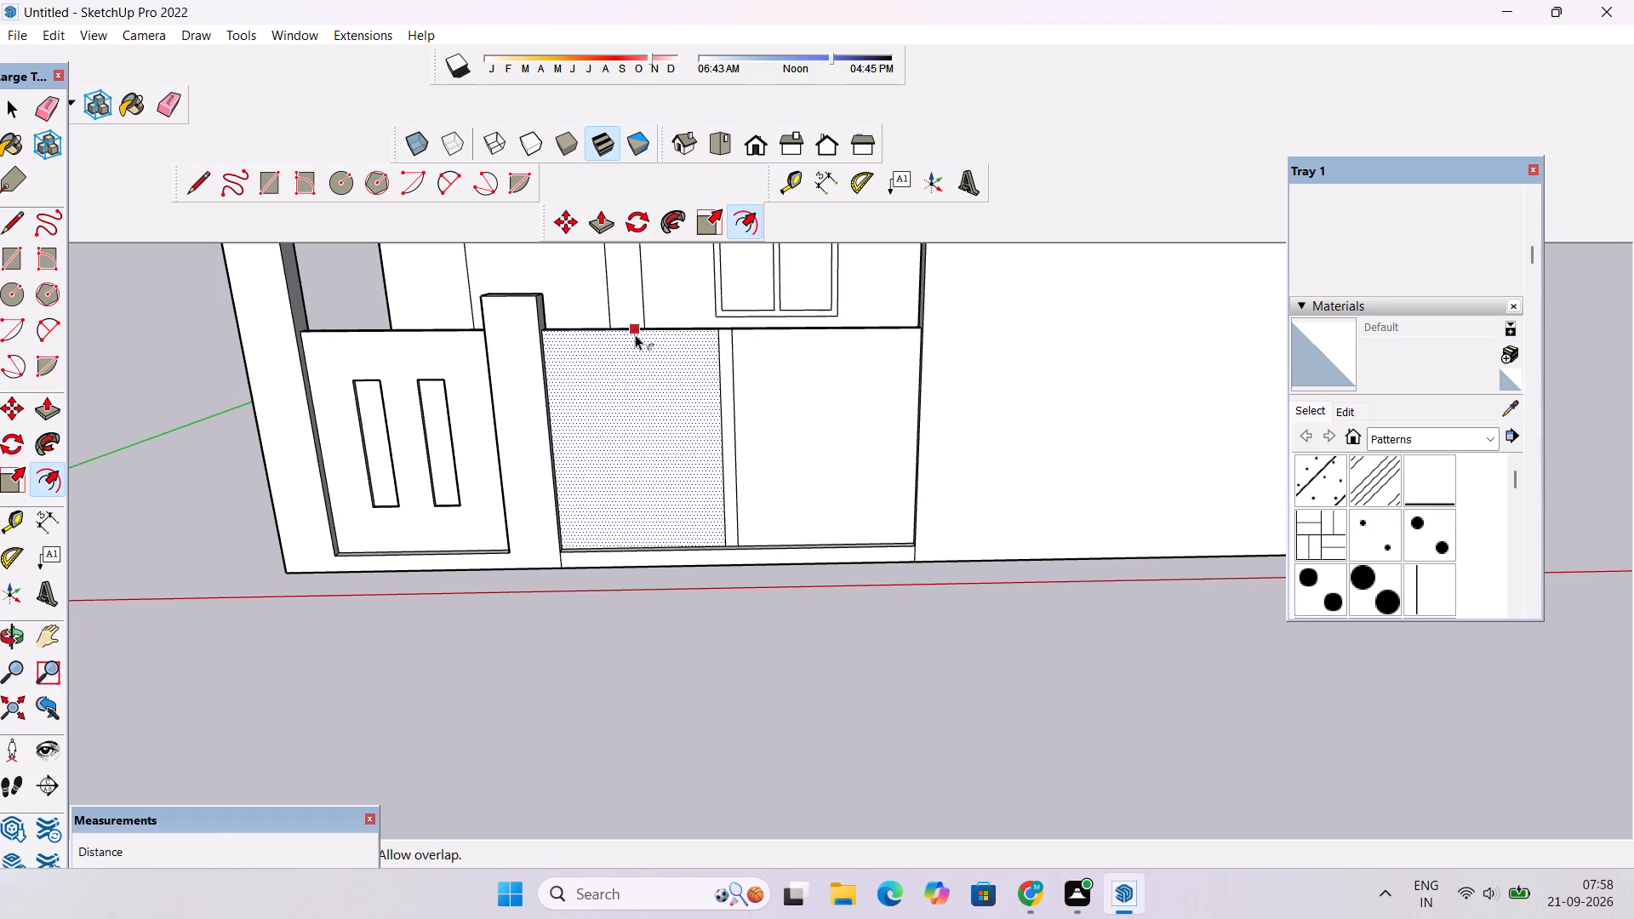
scroll(635, 340, "up", 3)
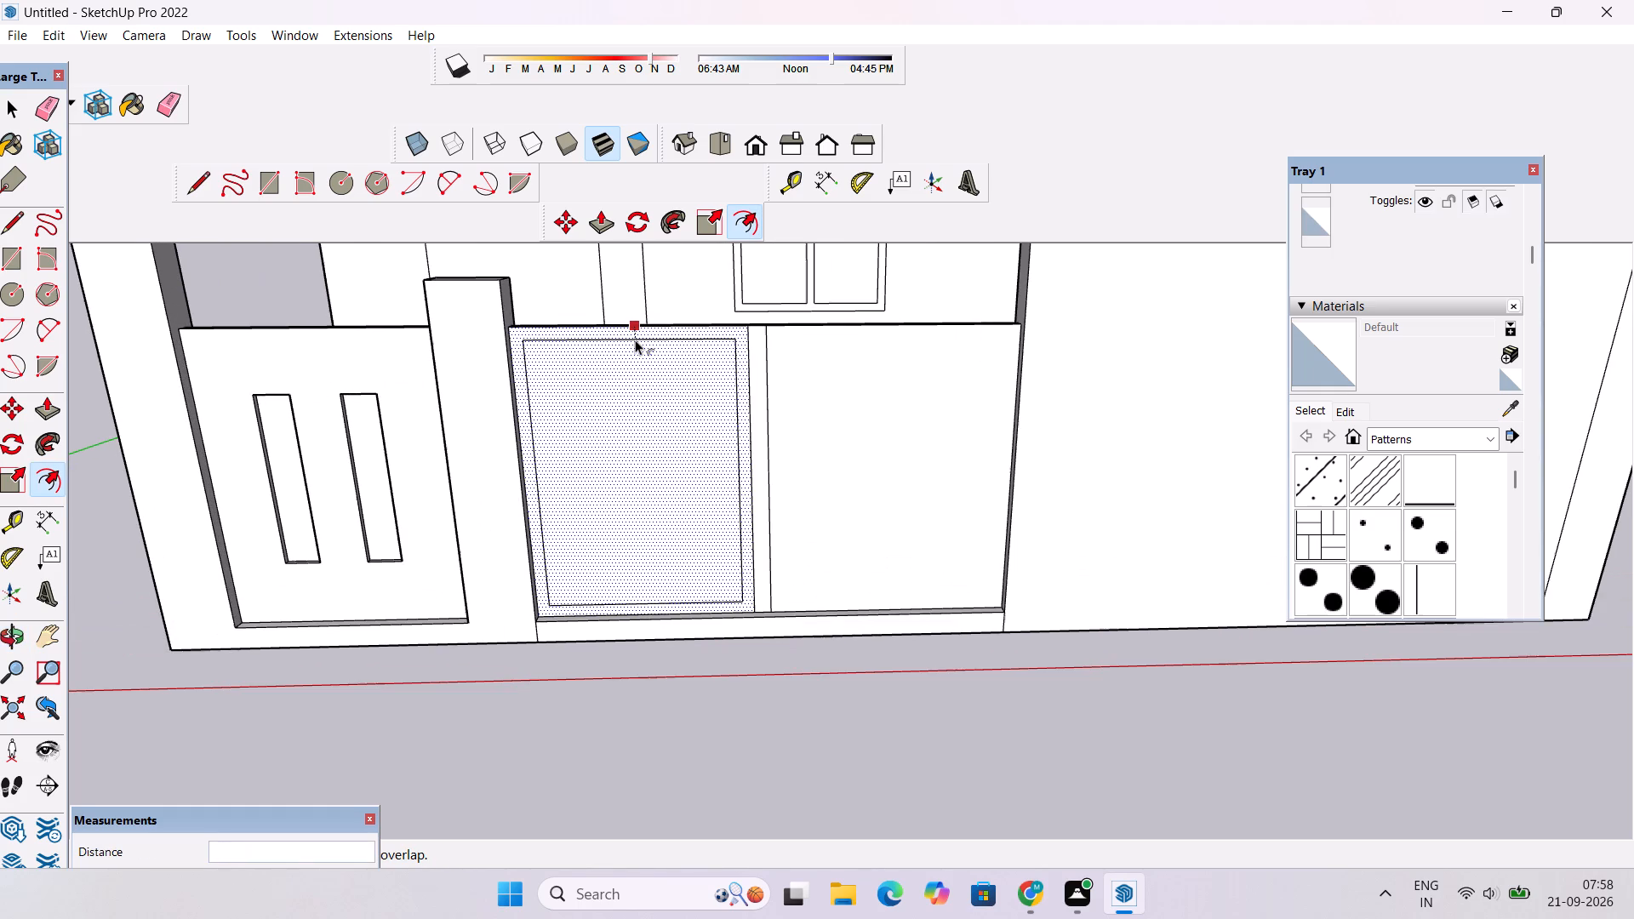
left_click(635, 340)
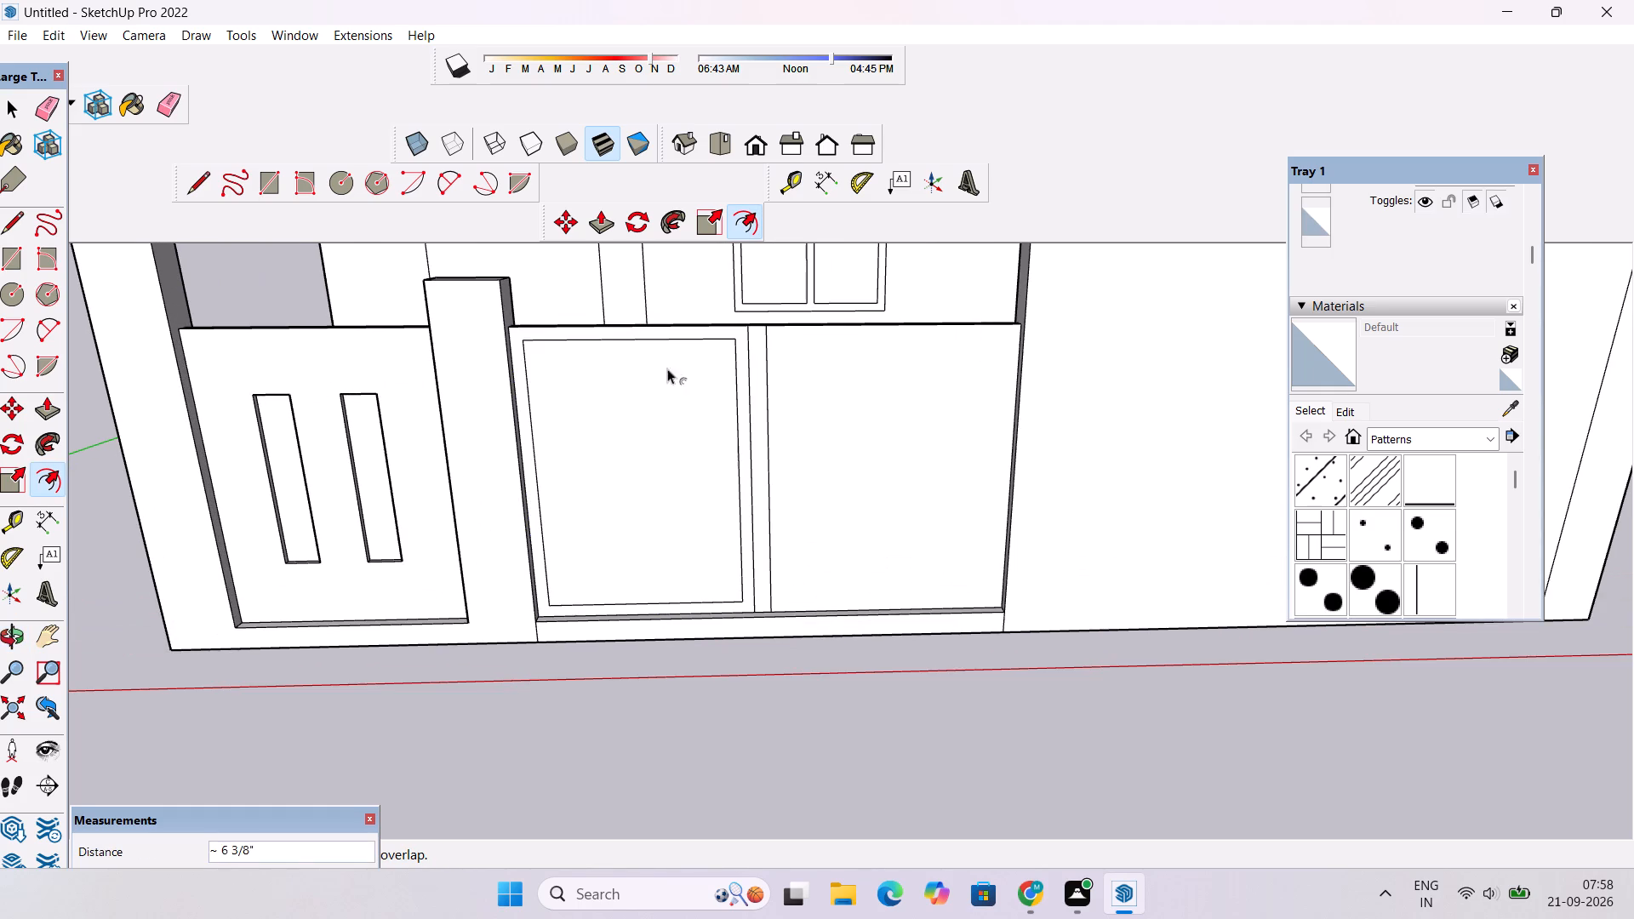
Offset the wide front wall's other panel, beyond the 9" strip, inward by about 6 3/8".
left_click(912, 328)
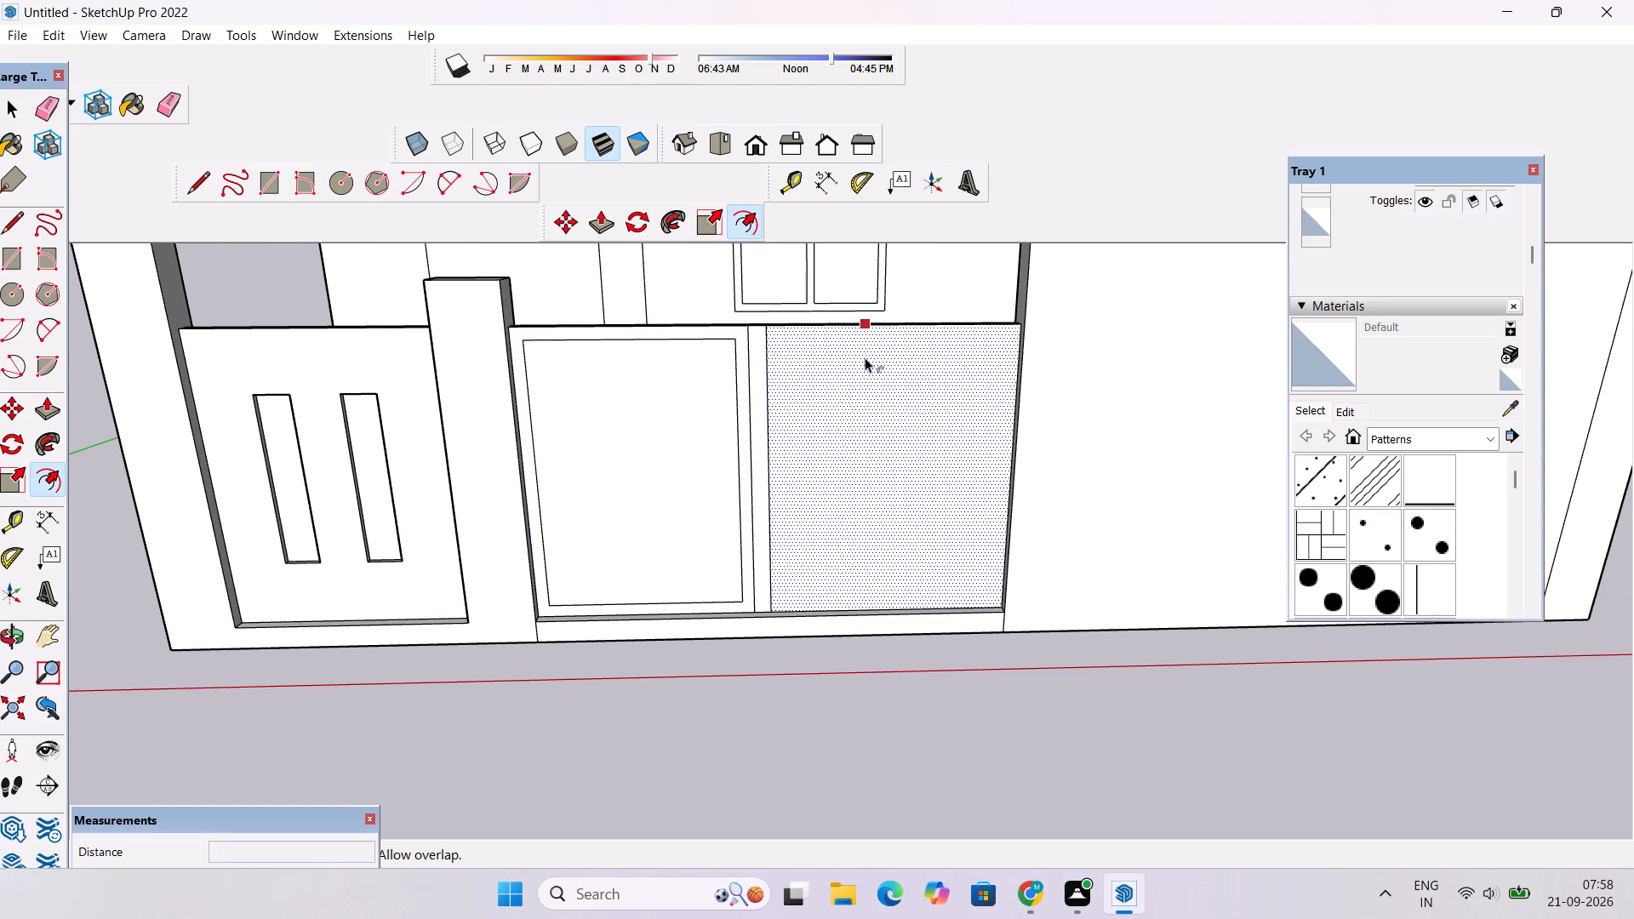
left_click(865, 357)
left_click(729, 340)
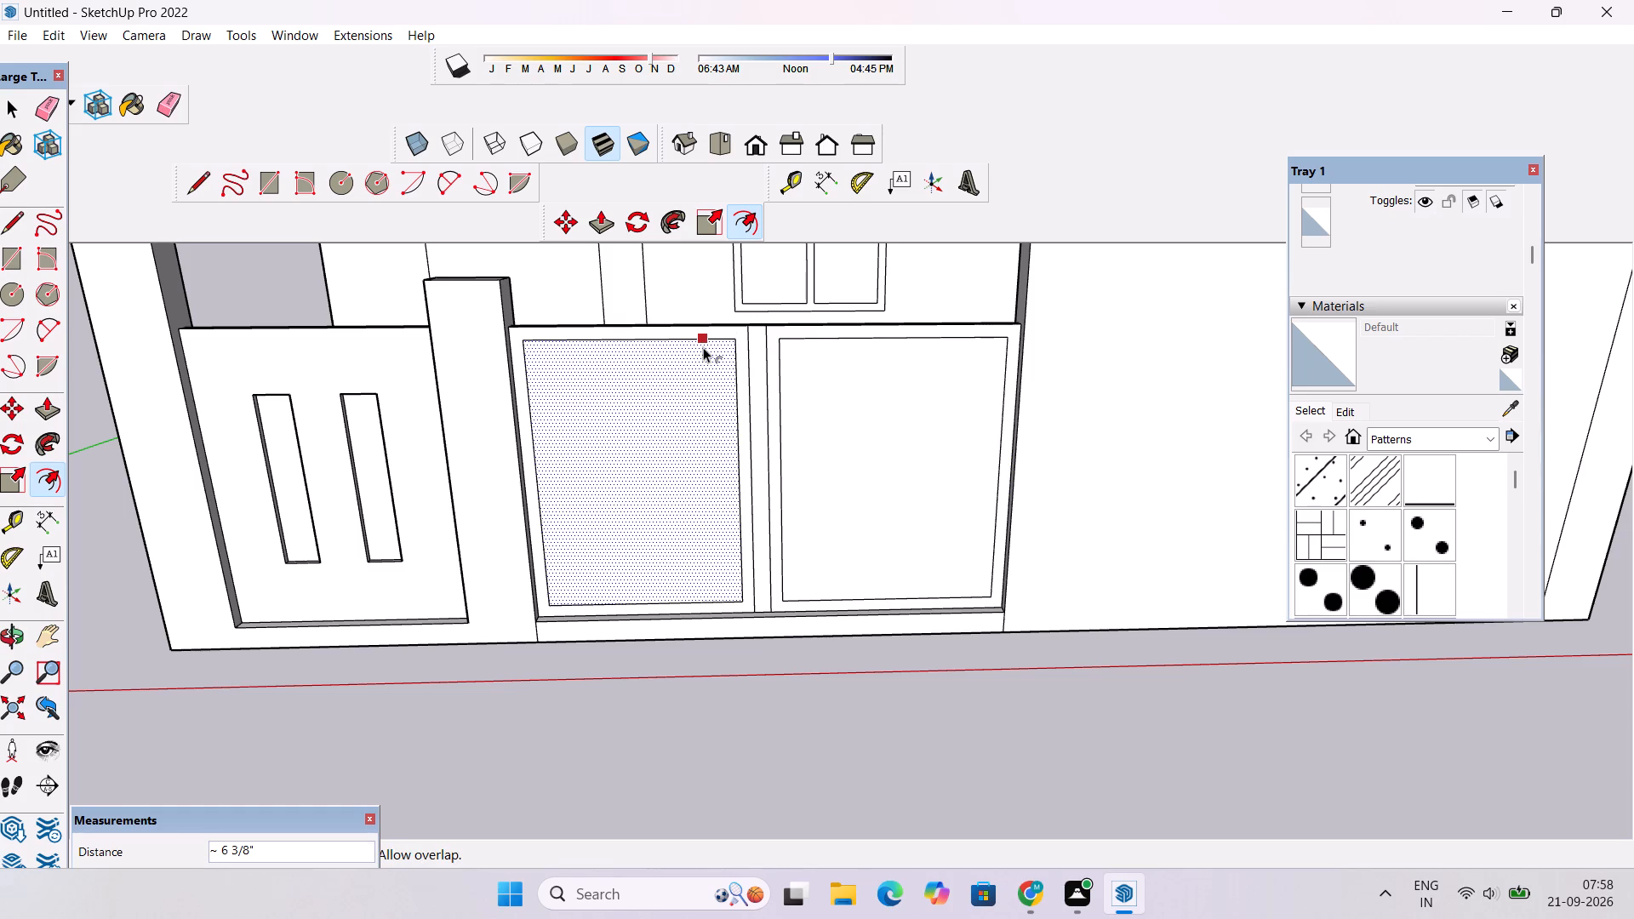
Examine the porch's front walls and the two bordered panels from low and raised viewpoints.
key("o")
left_click_drag(734, 415, 719, 368)
scroll(717, 365, "down", 6)
left_click_drag(688, 452, 749, 402)
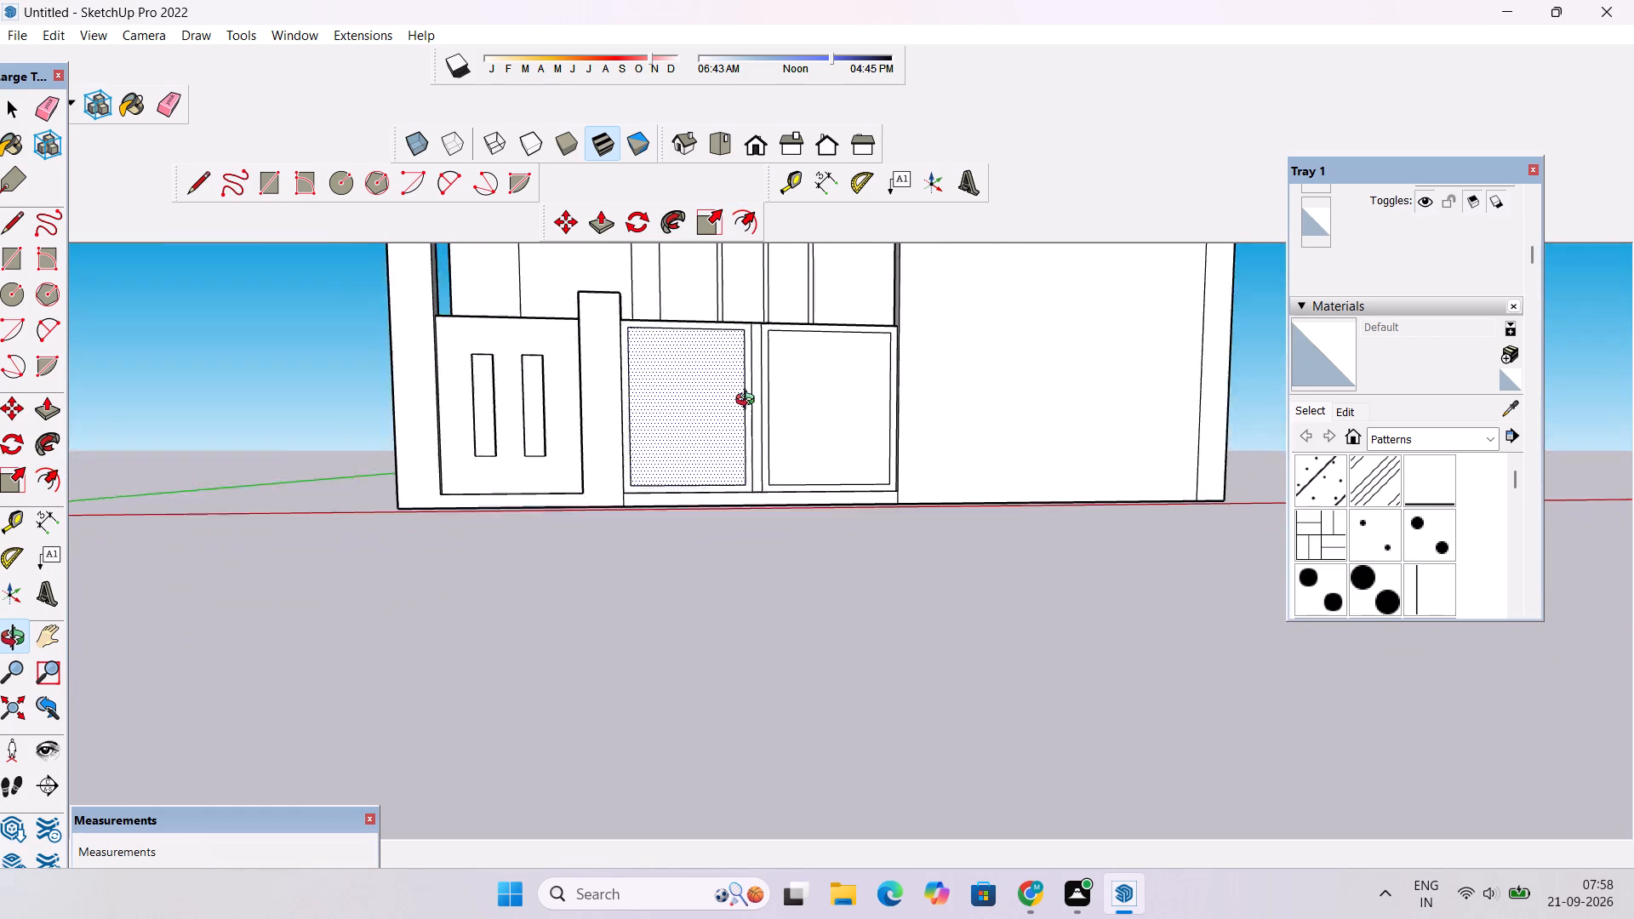
left_click_drag(749, 402, 753, 391)
scroll(753, 391, "up", 4)
left_click_drag(766, 380, 663, 380, "shift")
scroll(663, 380, "down", 5)
left_click_drag(663, 380, 579, 394, "shift")
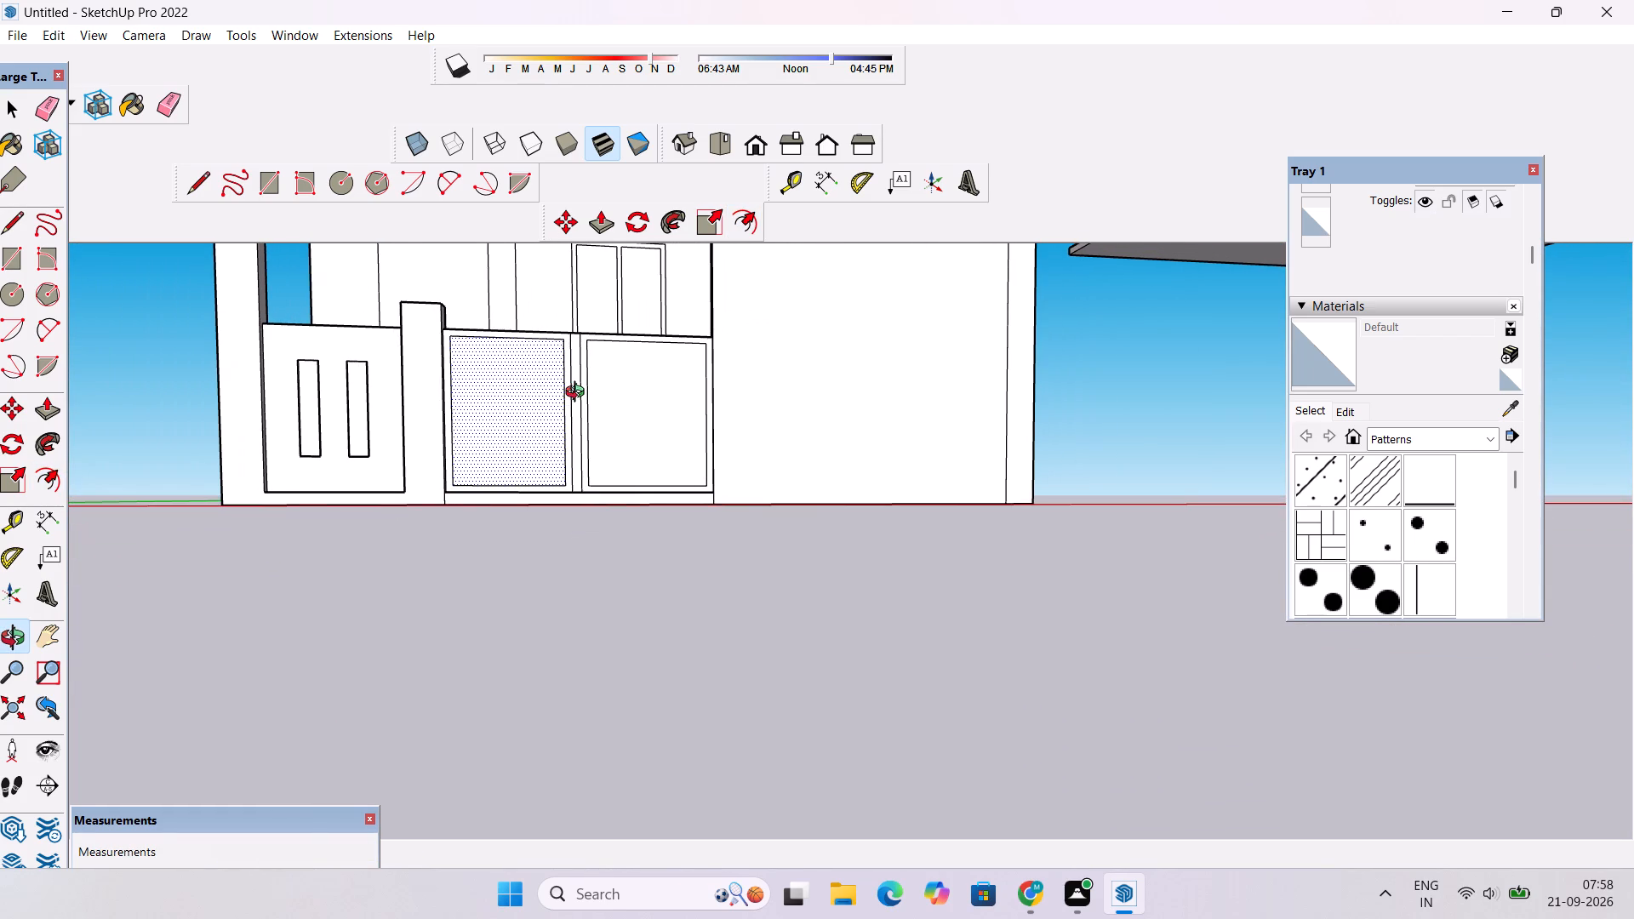
scroll(683, 402, "up", 2)
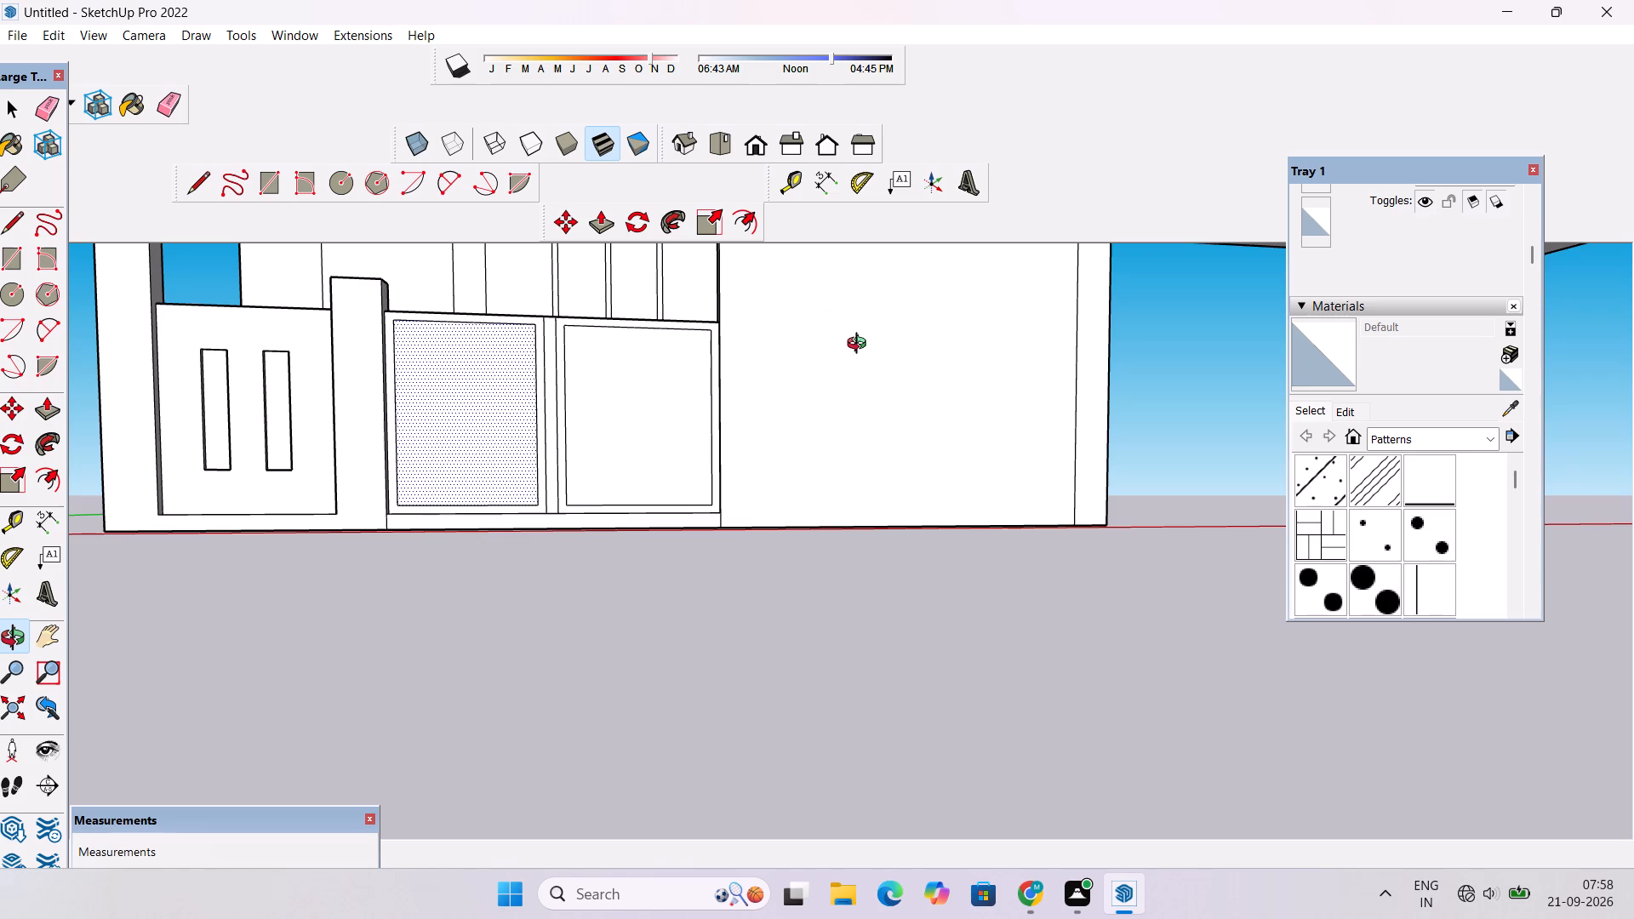
scroll(837, 374, "down", 6)
left_click_drag(826, 425, 758, 593)
scroll(660, 432, "up", 3)
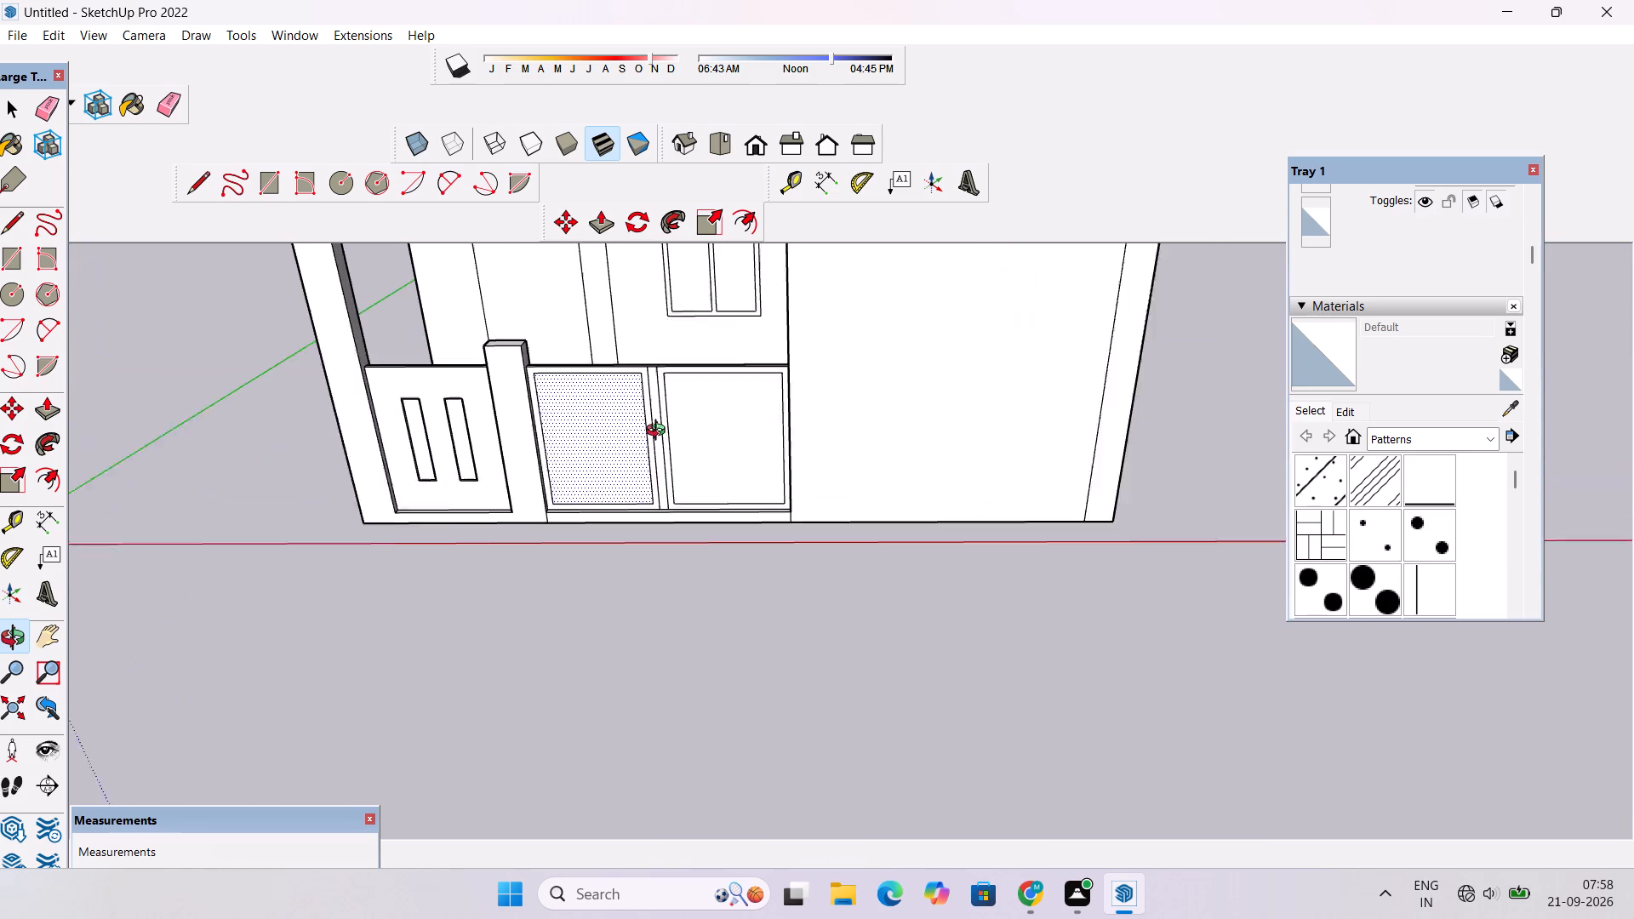
scroll(660, 432, "up", 4)
scroll(642, 436, "down", 4)
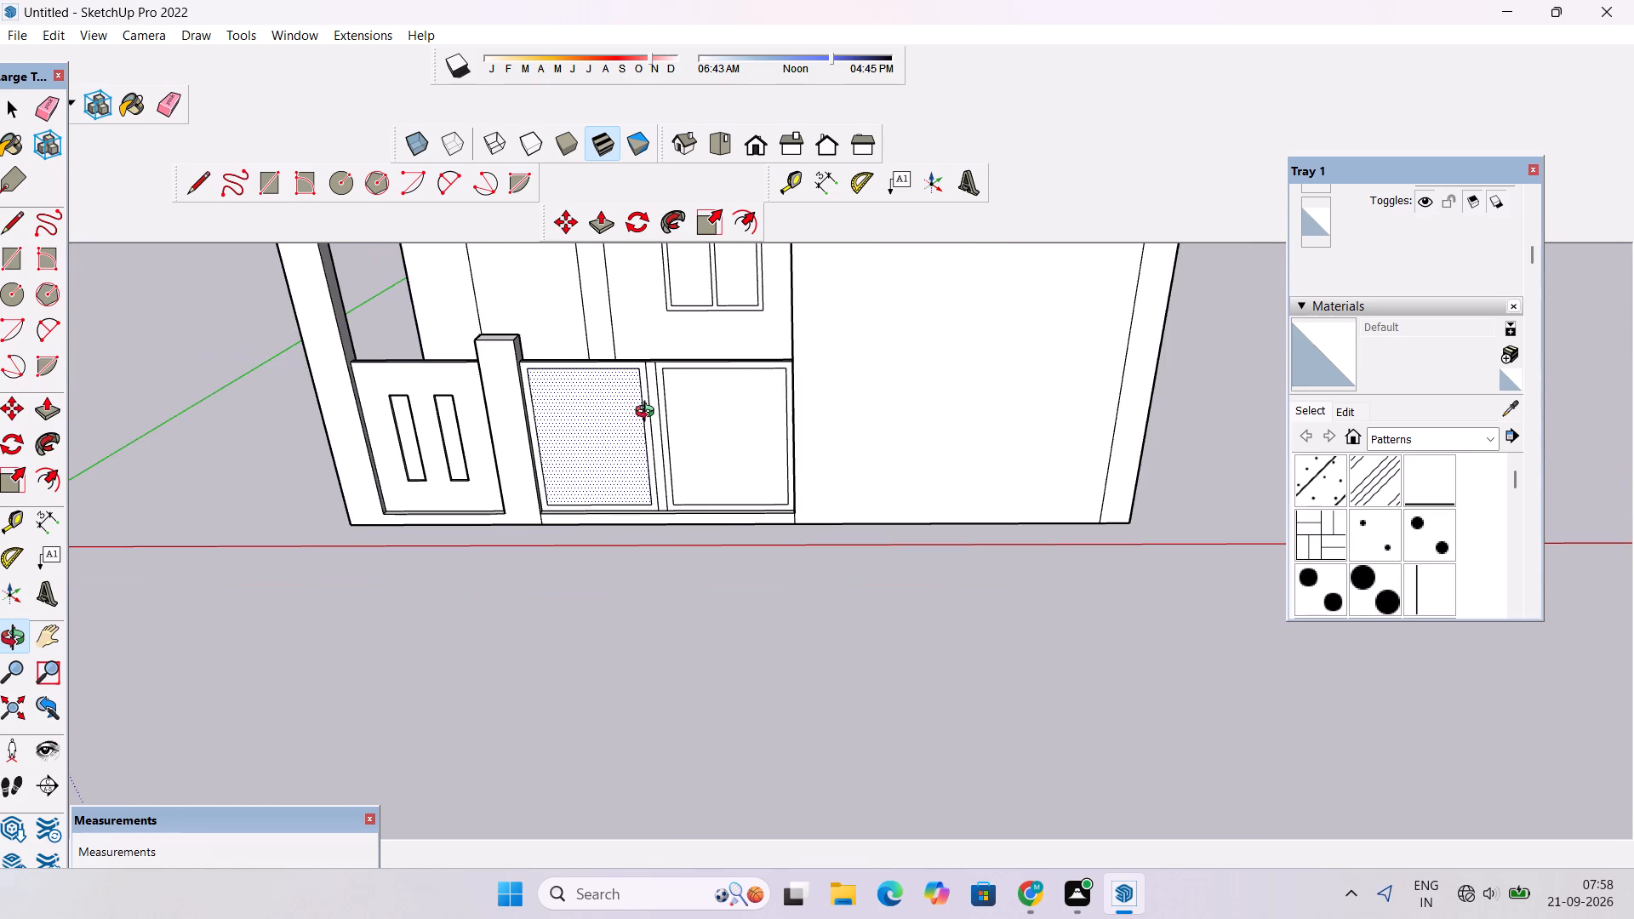
scroll(648, 414, "up", 4)
scroll(648, 414, "down", 11)
left_click_drag(663, 462, 692, 370)
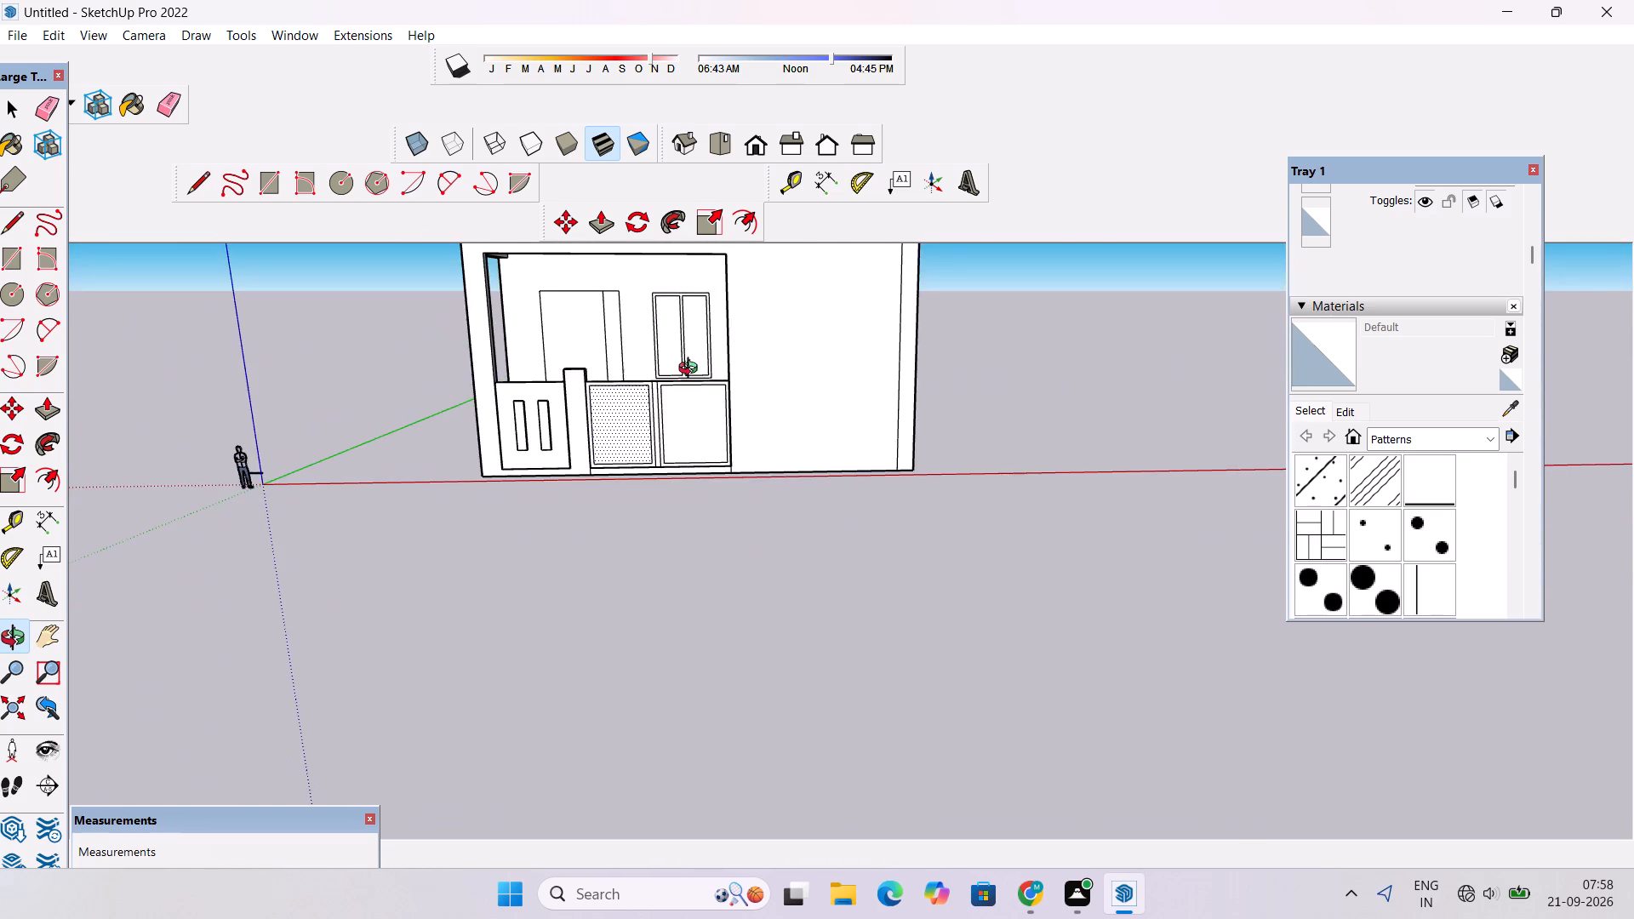
scroll(692, 370, "up", 5)
scroll(693, 362, "down", 6)
left_click_drag(698, 347, 702, 347)
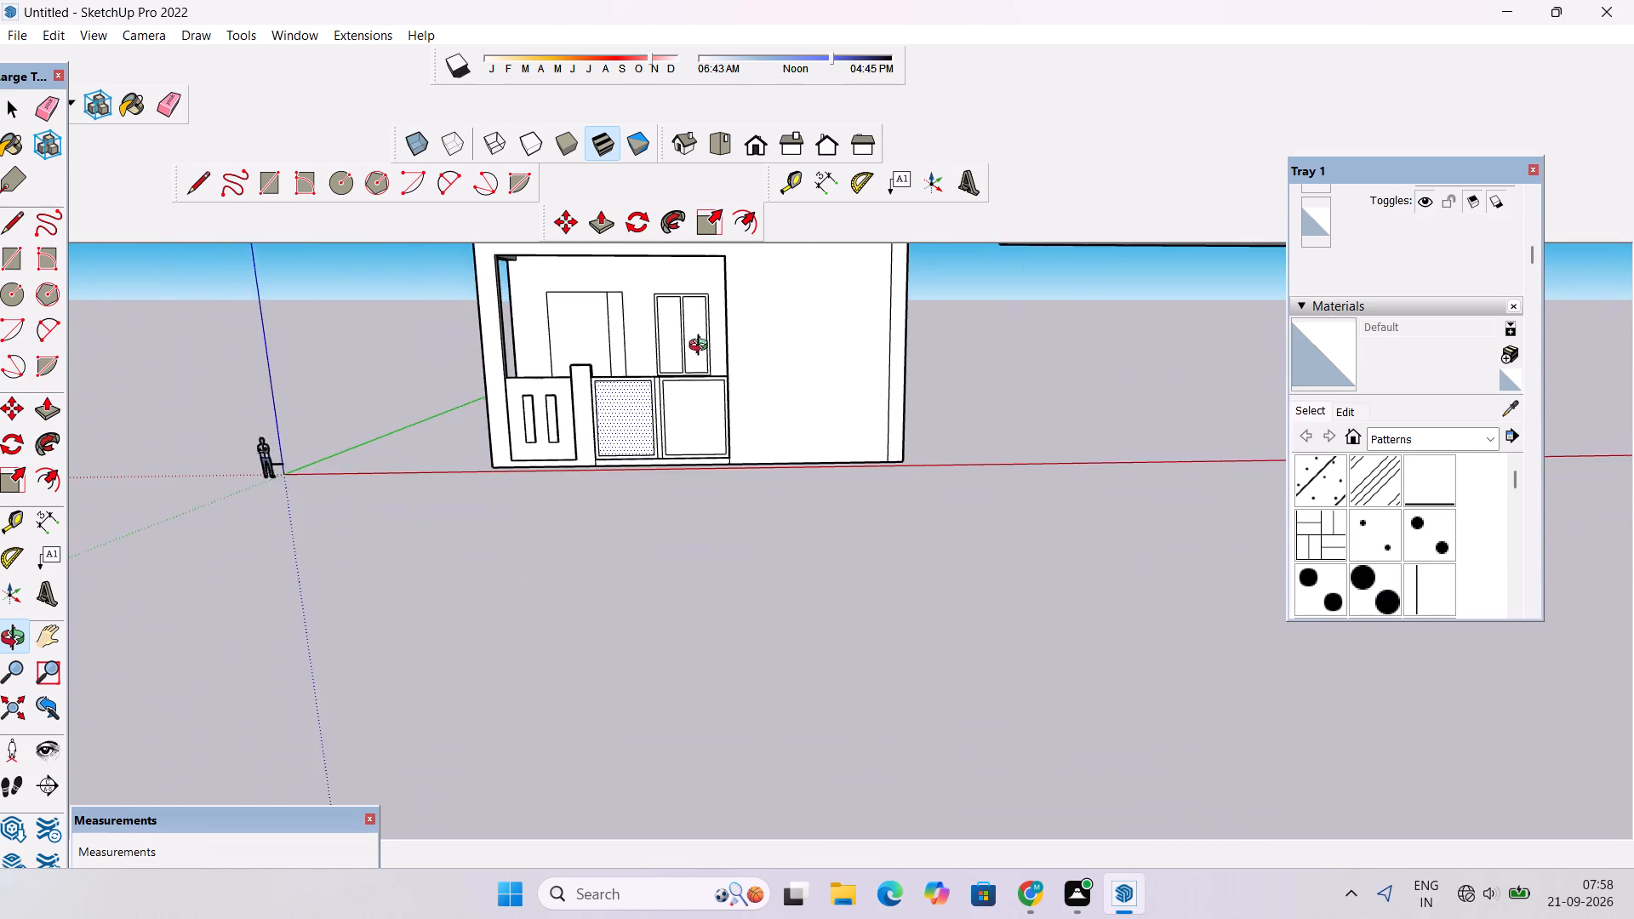
left_click_drag(702, 347, 651, 437)
Examine the whole building from several angles, including the parapet, roof terrace, tower and its overhanging slab.
scroll(651, 425, "down", 6)
left_click_drag(627, 458, 644, 293)
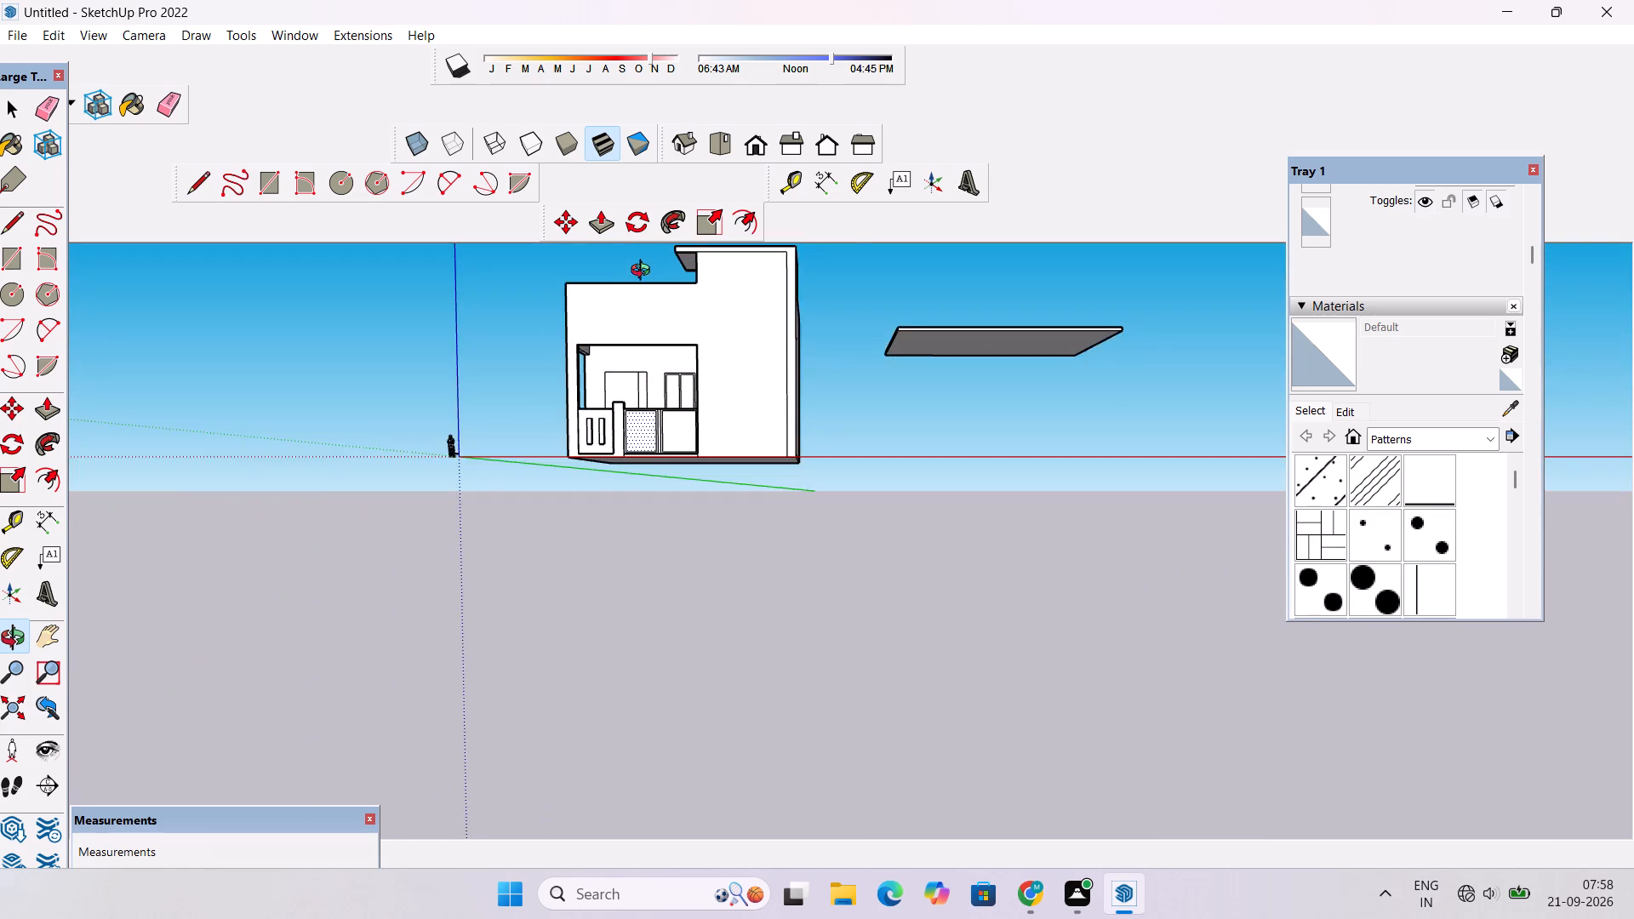
scroll(644, 272, "up", 10)
left_click_drag(644, 271, 879, 364)
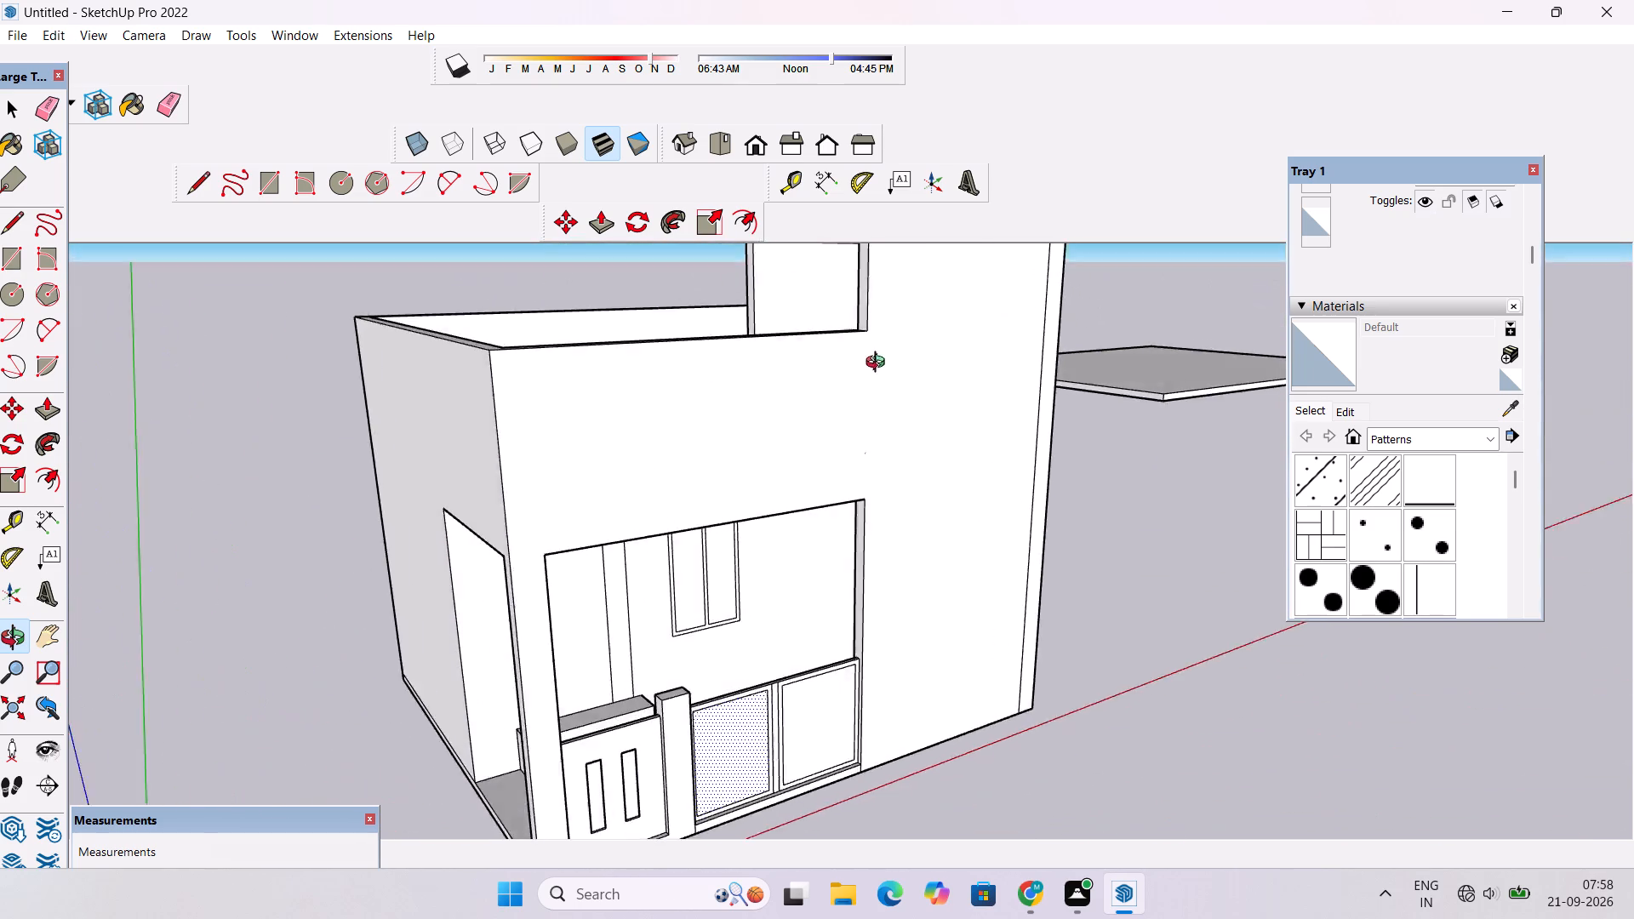
left_click_drag(879, 364, 781, 404)
scroll(759, 396, "down", 11)
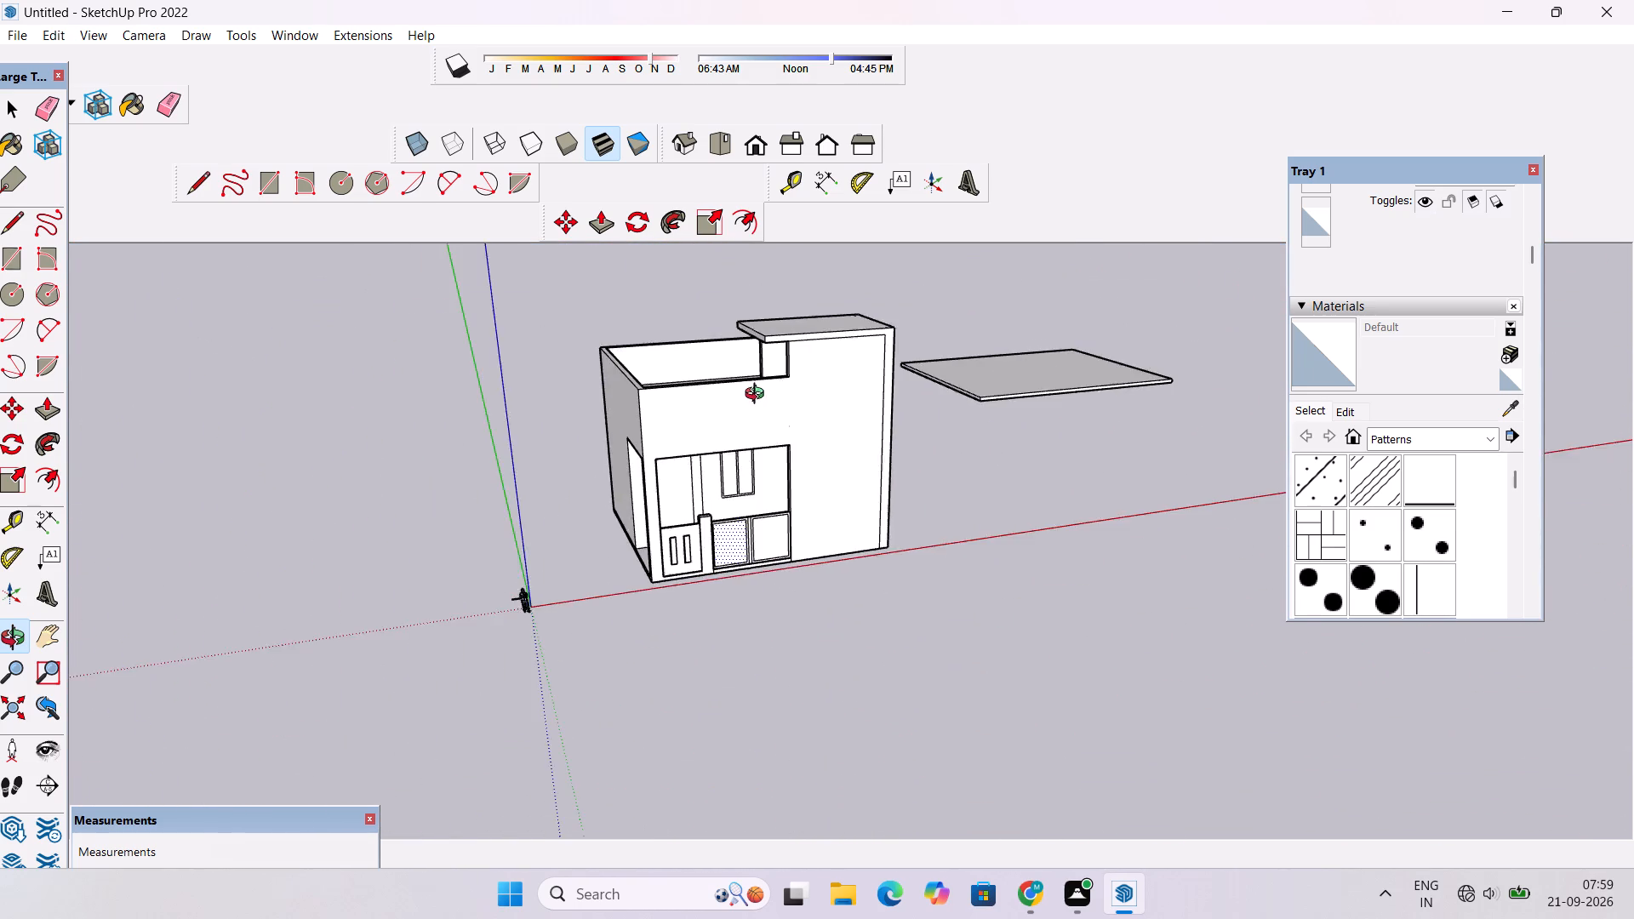
scroll(758, 396, "down", 4)
scroll(652, 333, "up", 6)
left_click_drag(595, 380, 1004, 458)
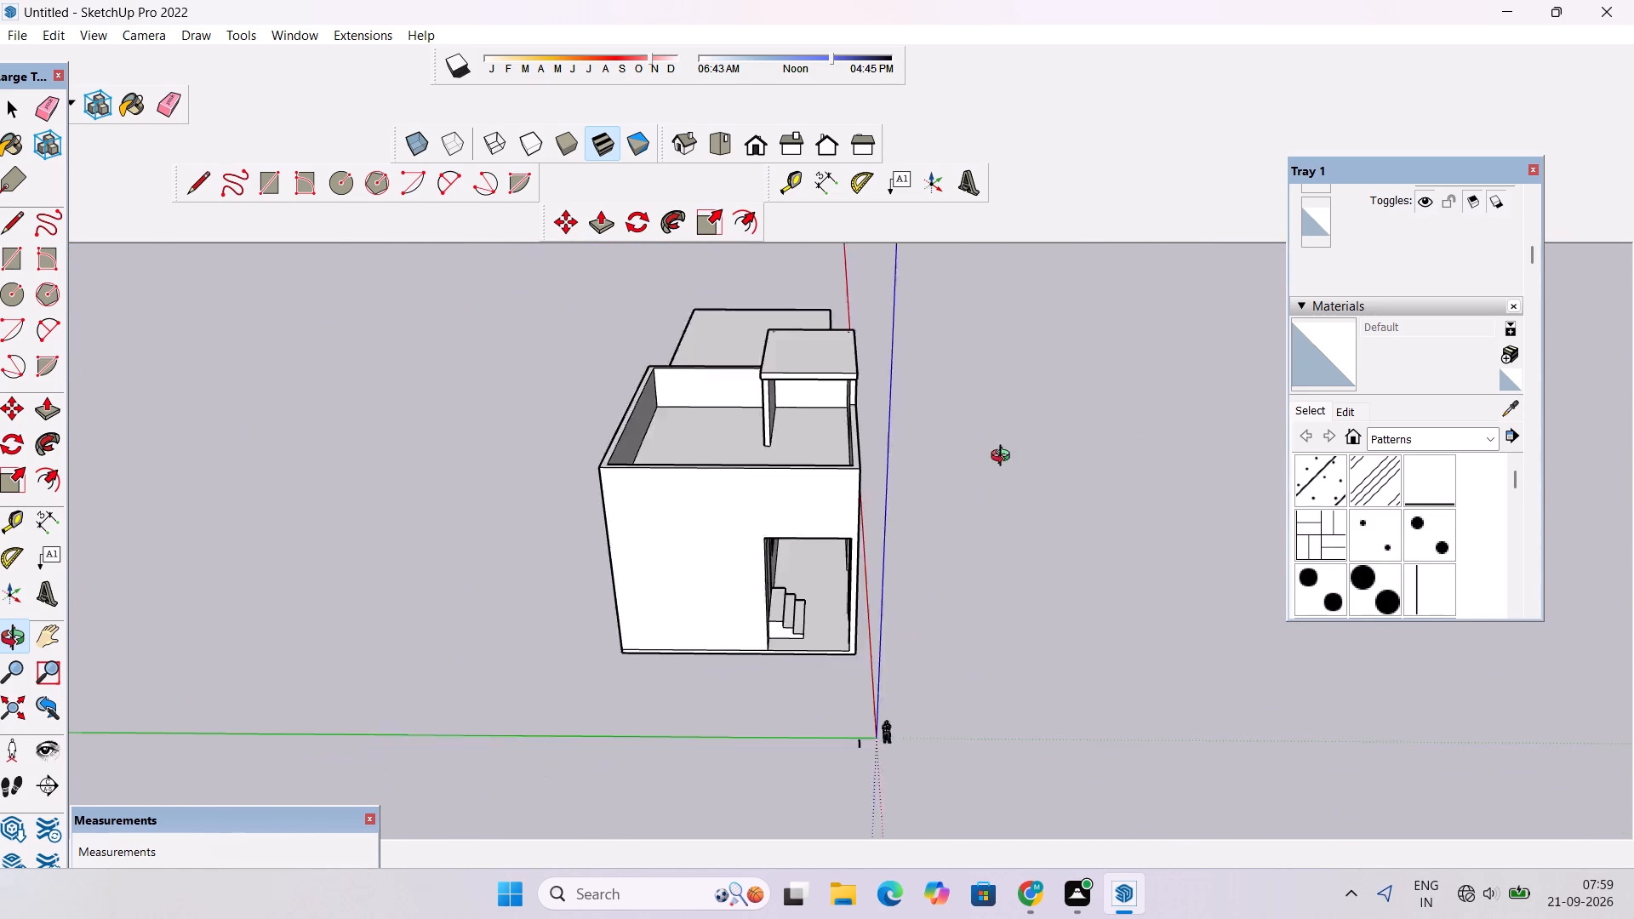
left_click_drag(1004, 458, 827, 511)
scroll(849, 406, "up", 9)
left_click_drag(950, 460, 904, 409)
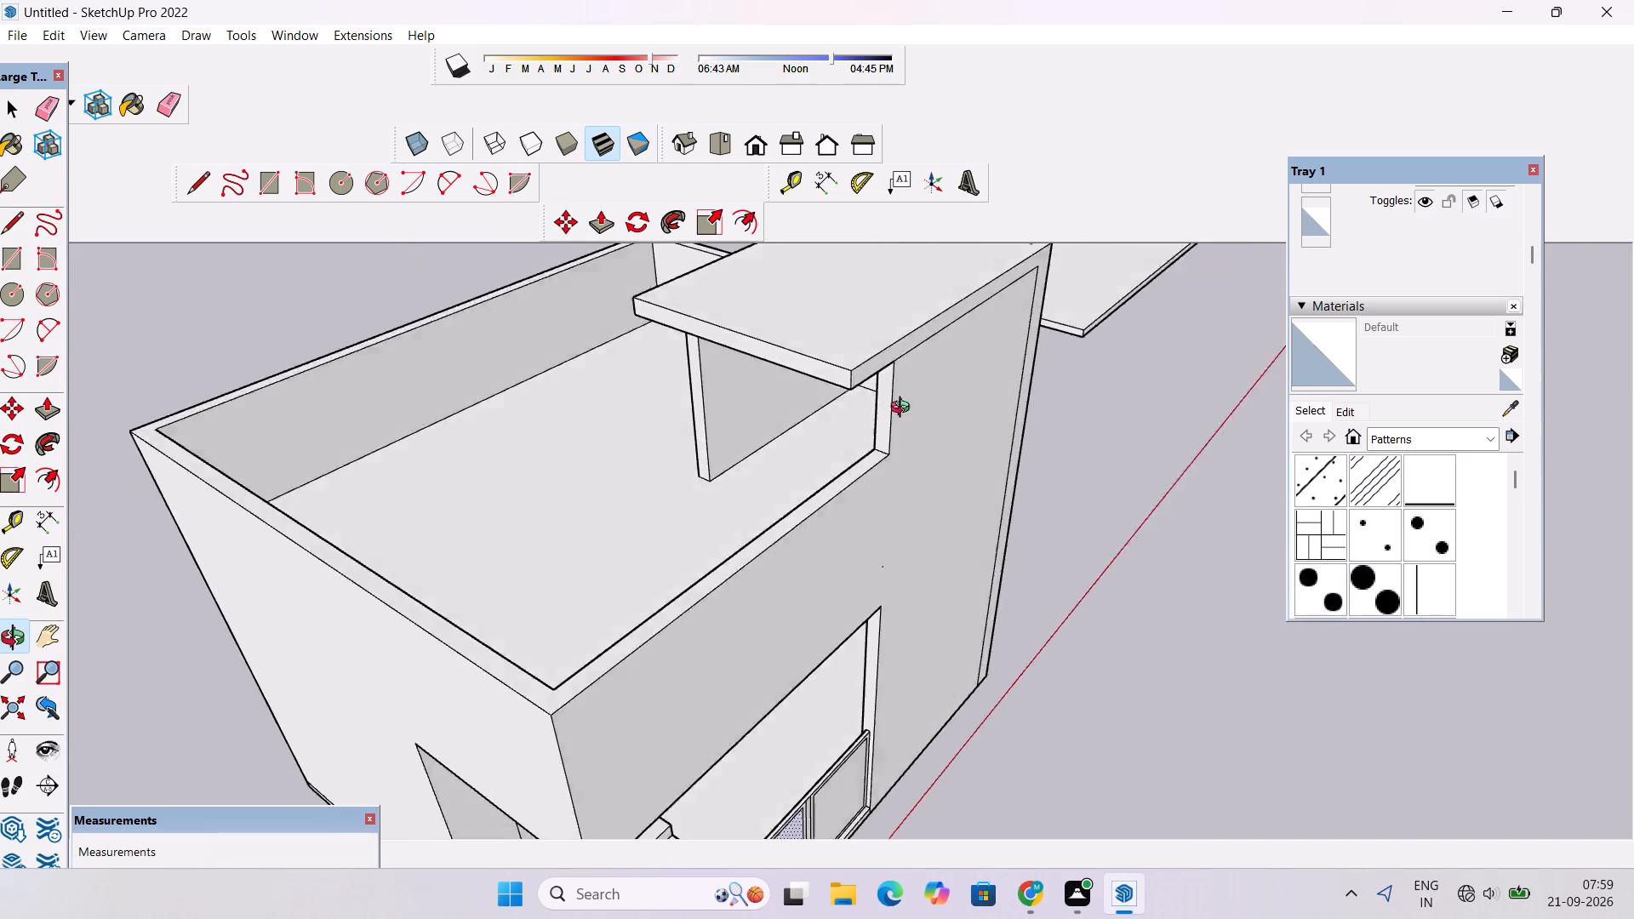
left_click_drag(904, 409, 699, 362)
left_click_drag(743, 360, 704, 454)
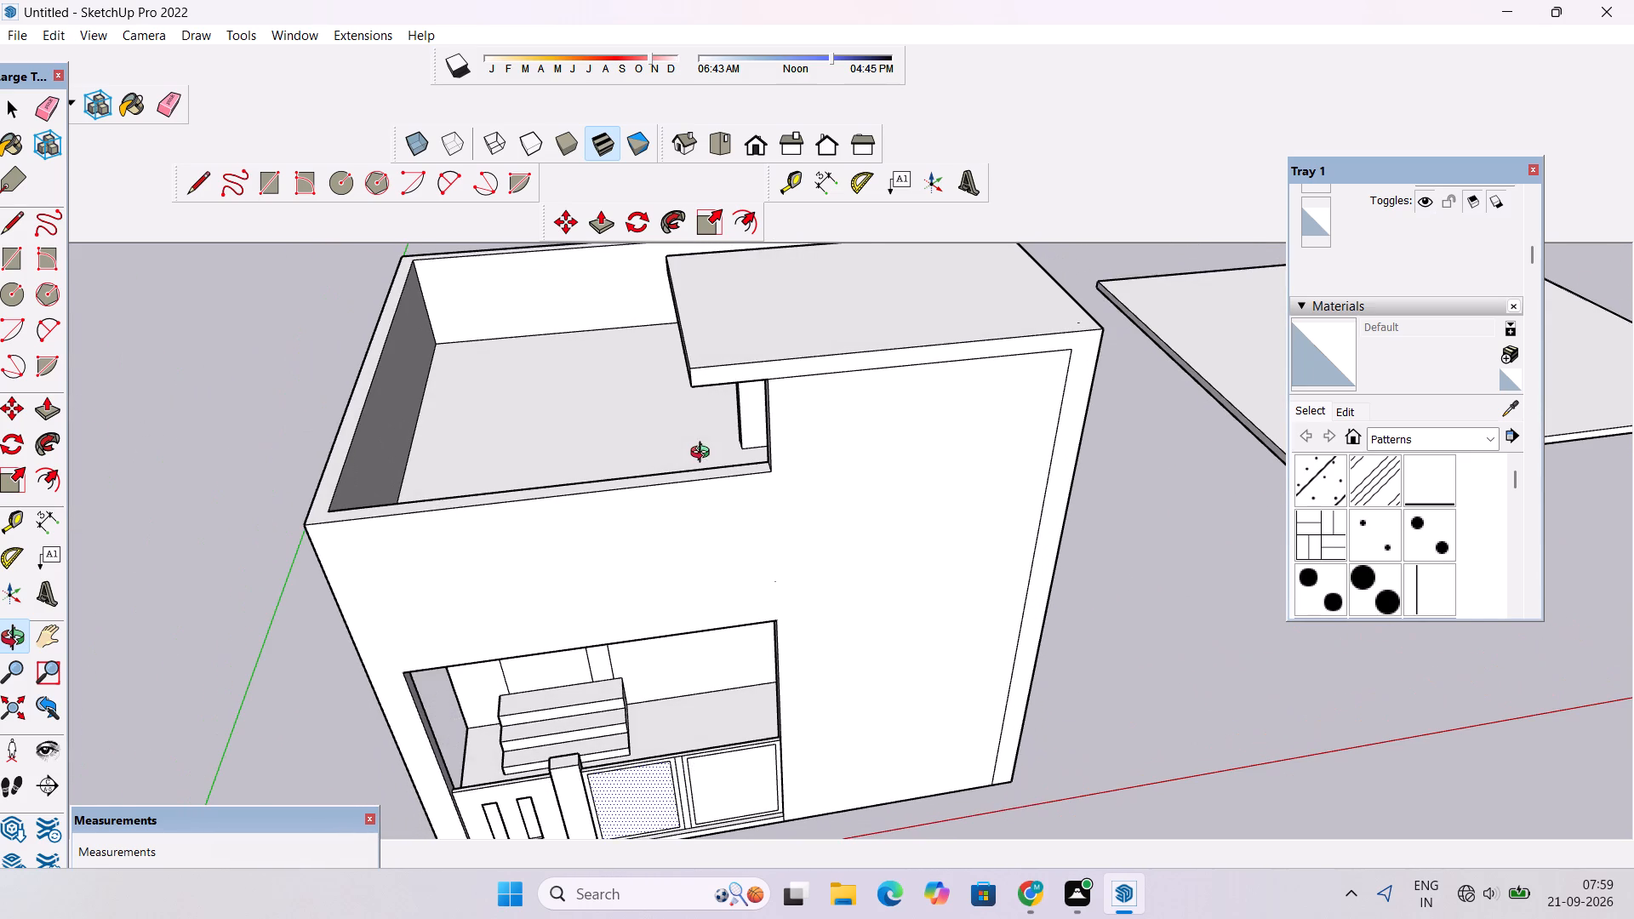
scroll(705, 429, "down", 7)
left_click_drag(709, 536, 676, 346)
scroll(676, 342, "up", 1)
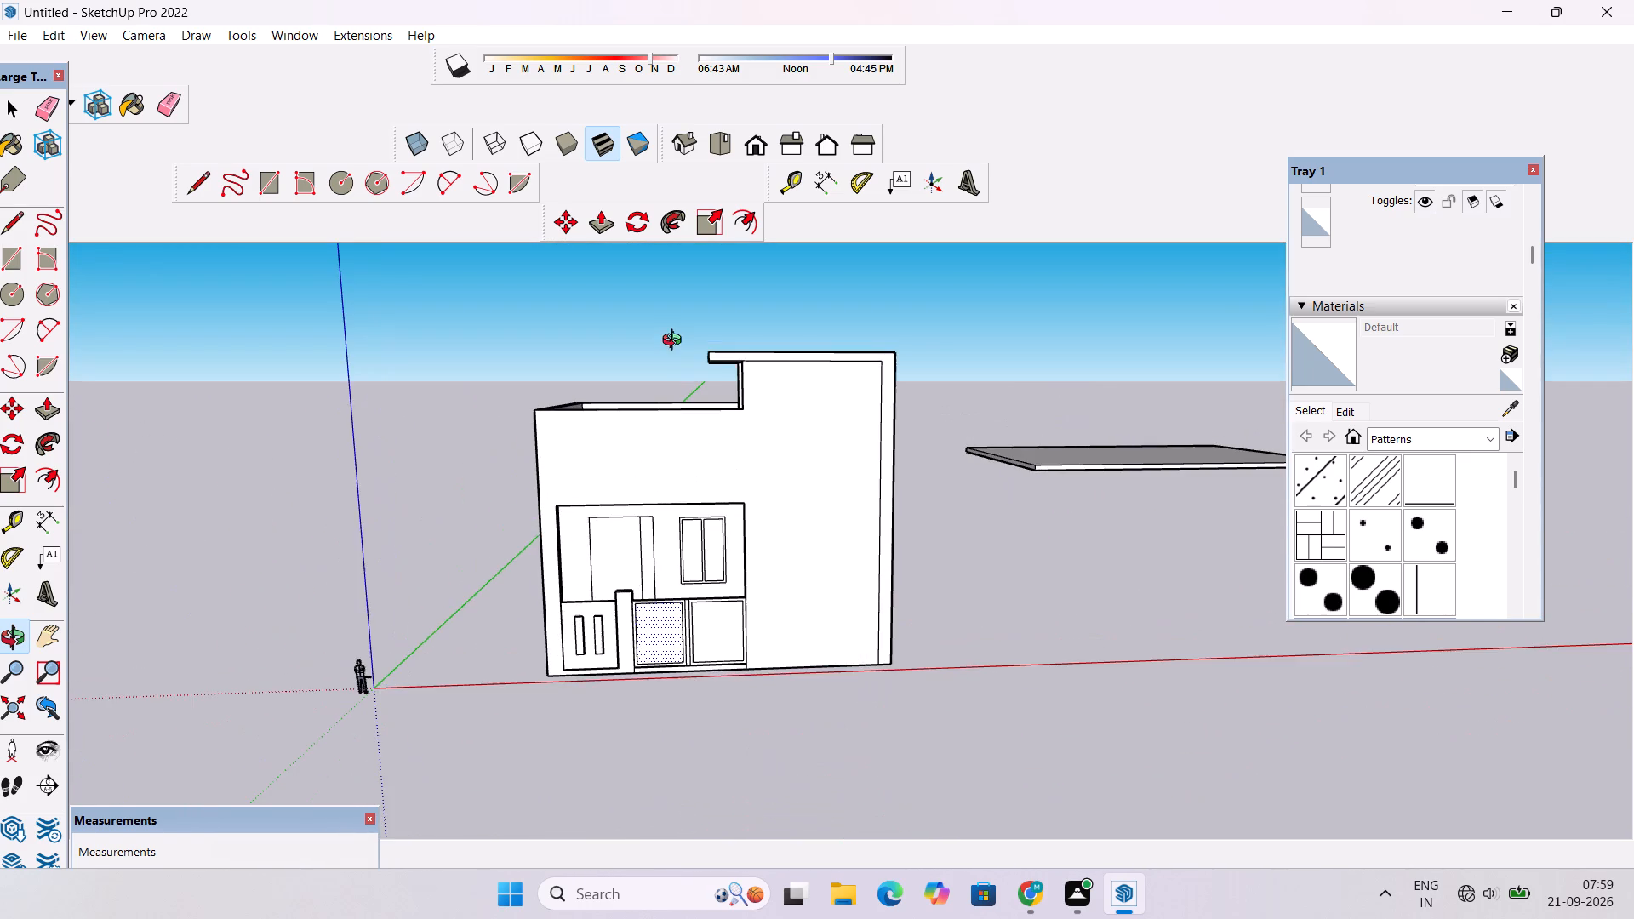
left_click_drag(686, 358, 729, 424)
left_click_drag(902, 439, 725, 420)
scroll(719, 410, "down", 4)
left_click_drag(716, 419, 837, 438)
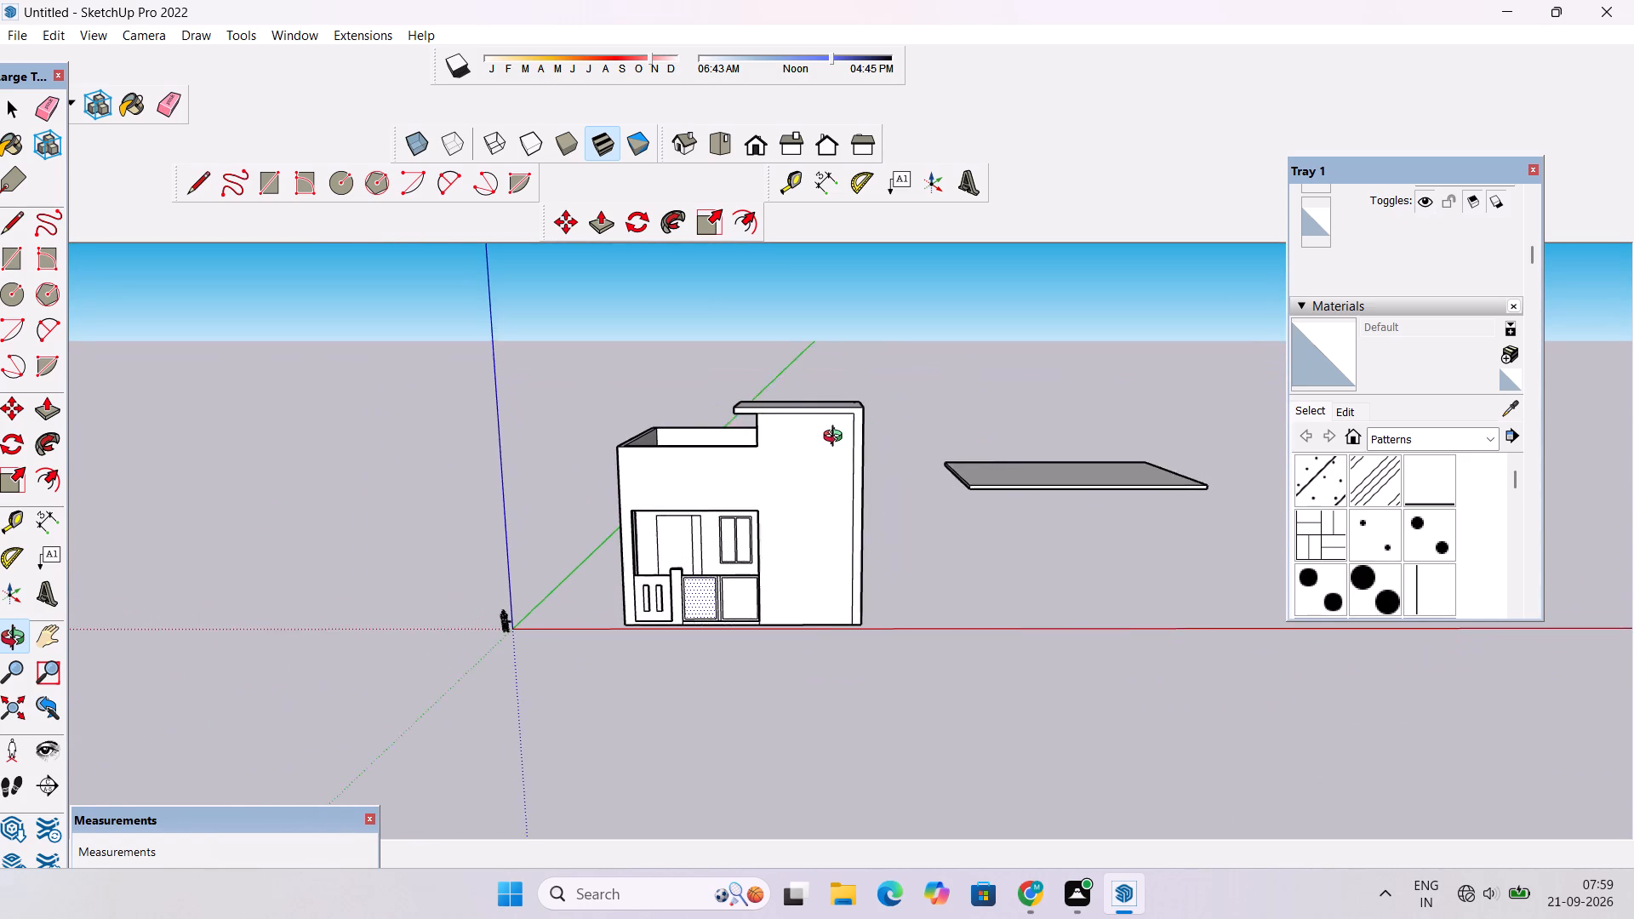
left_click_drag(837, 438, 841, 438)
scroll(847, 414, "down", 2)
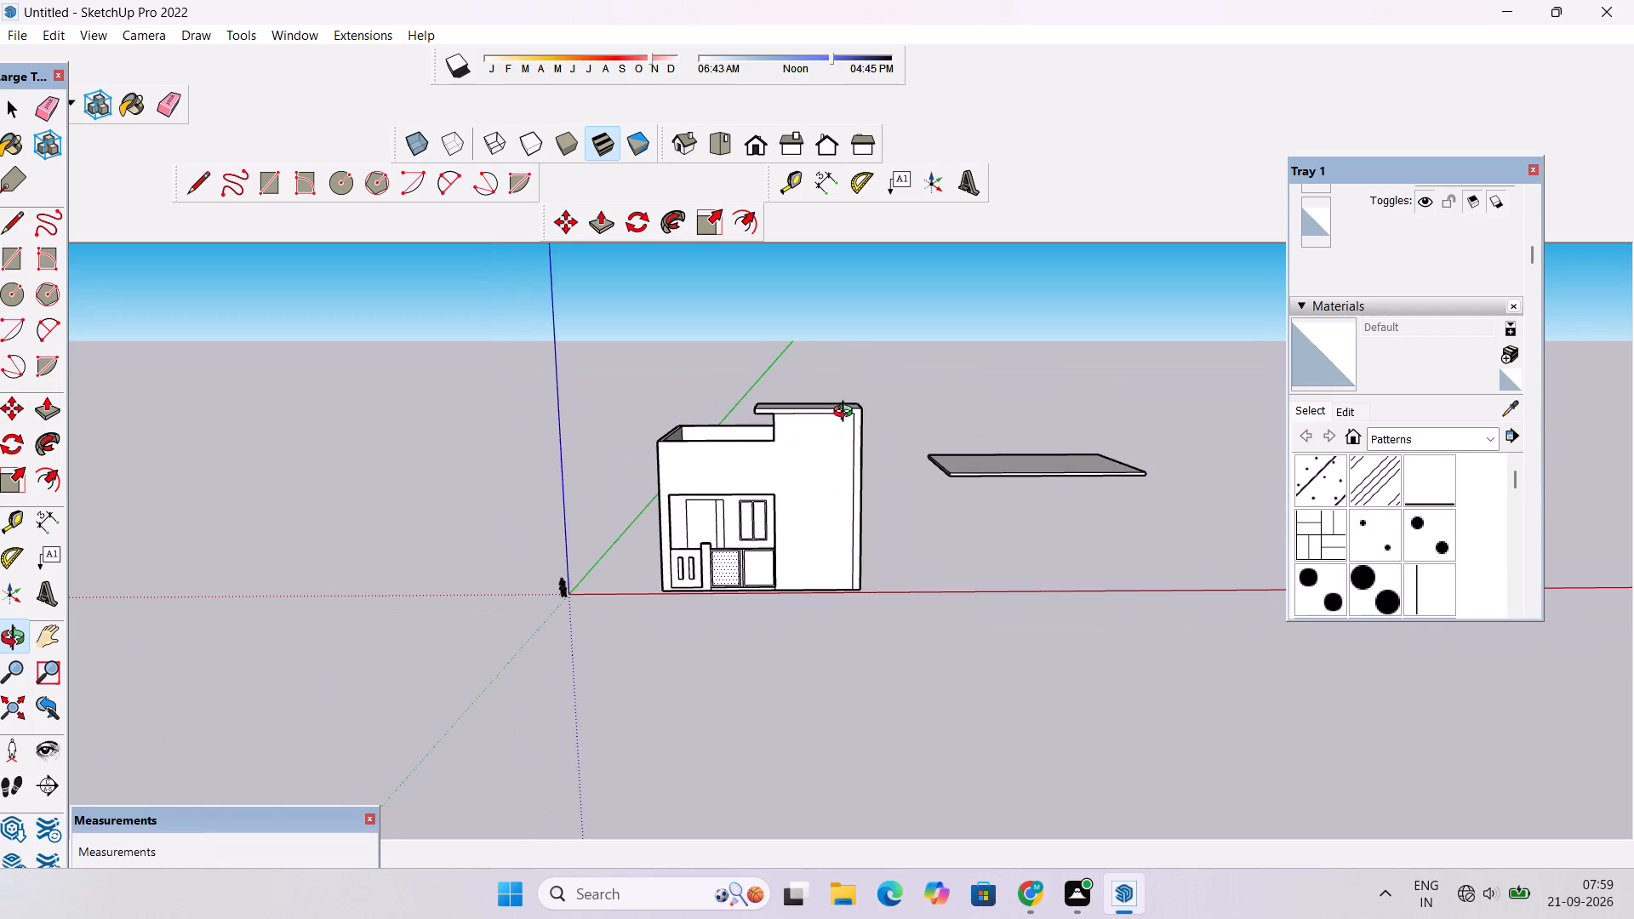
scroll(847, 414, "down", 2)
left_click_drag(847, 414, 807, 504)
scroll(805, 504, "down", 3)
left_click_drag(803, 489, 803, 583, "shift")
scroll(806, 567, "up", 4)
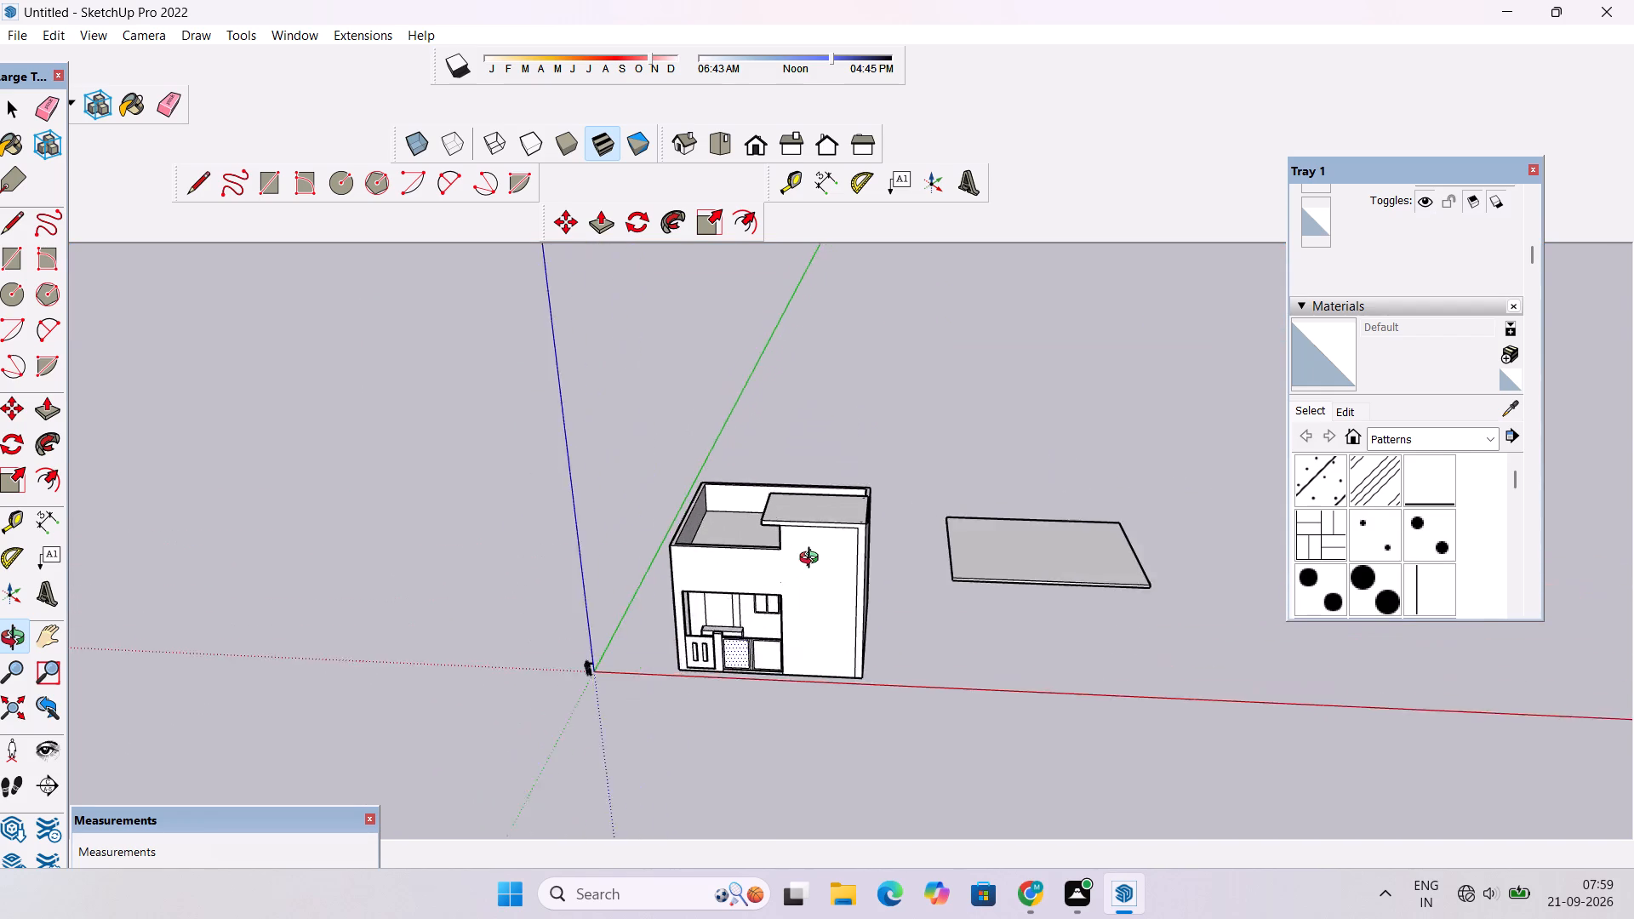
scroll(813, 560, "down", 5)
left_click_drag(950, 548, 752, 680)
left_click_drag(815, 580, 851, 532, "shift")
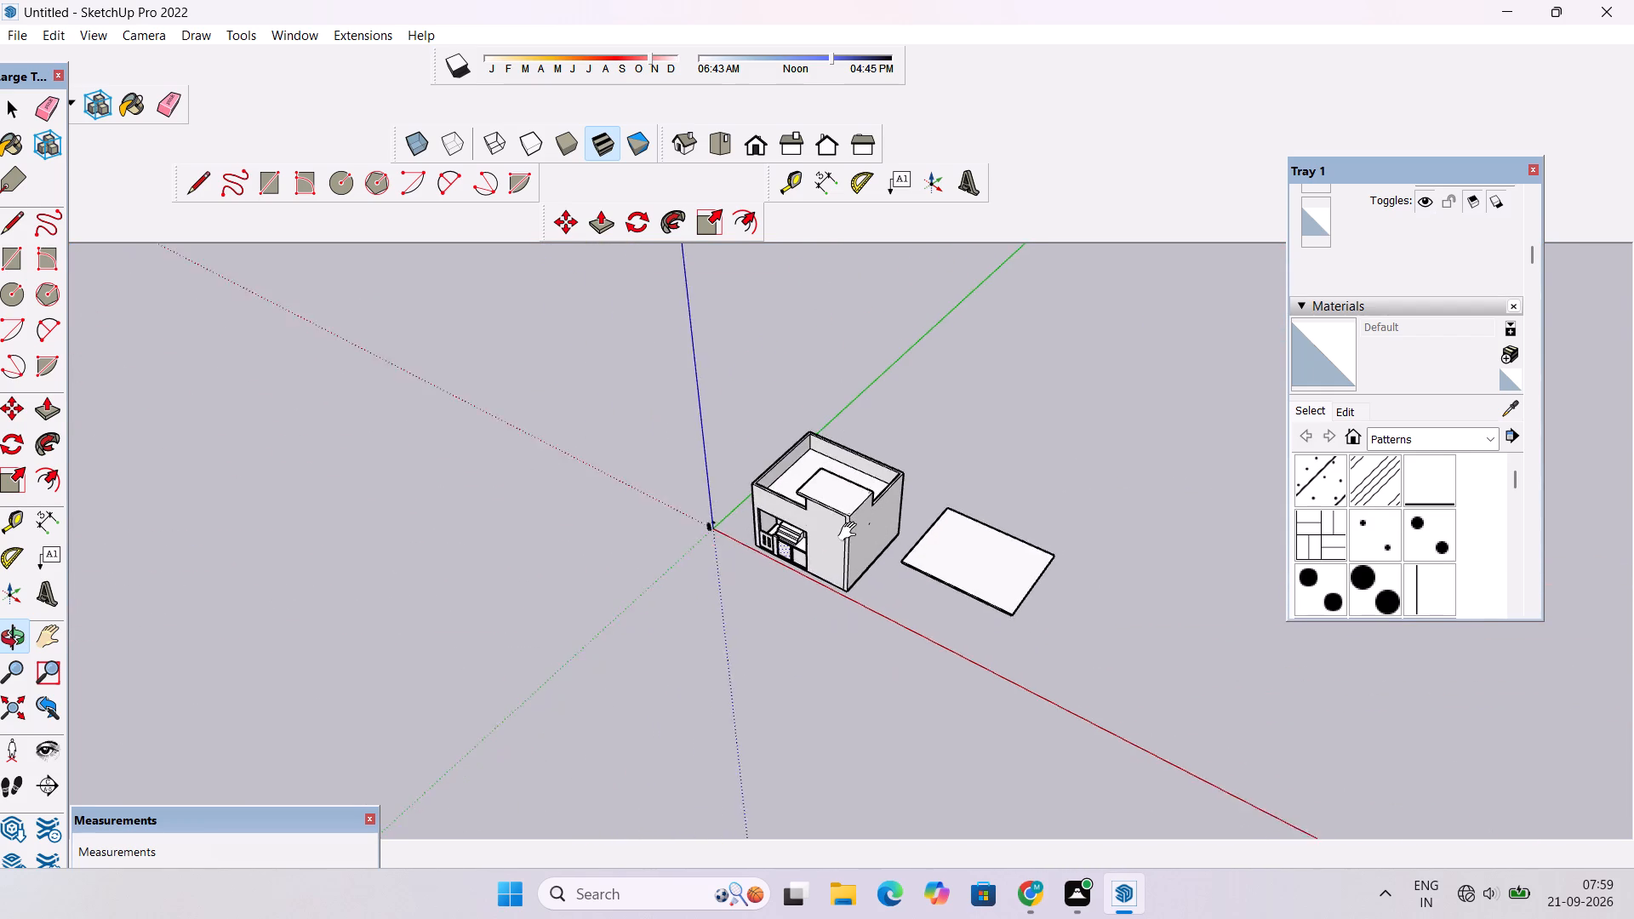
left_click_drag(851, 532, 871, 499, "shift")
left_click_drag(751, 526, 970, 502)
scroll(957, 506, "up", 3)
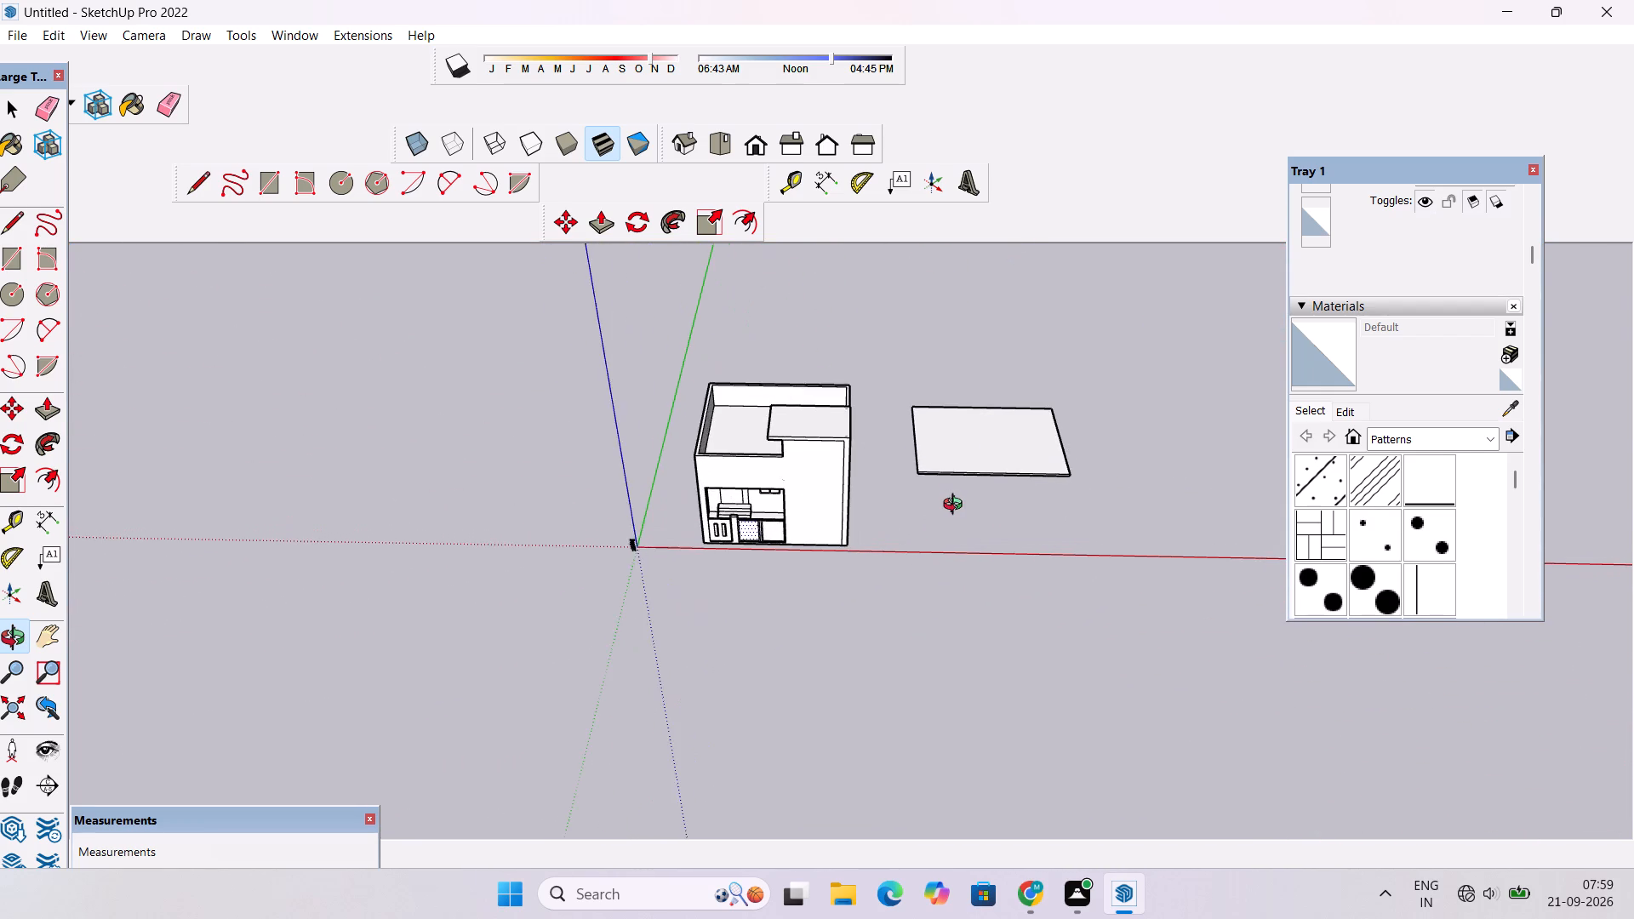
scroll(957, 506, "down", 5)
left_click_drag(954, 437, 932, 588)
scroll(879, 531, "up", 9)
left_click_drag(861, 566, 869, 557)
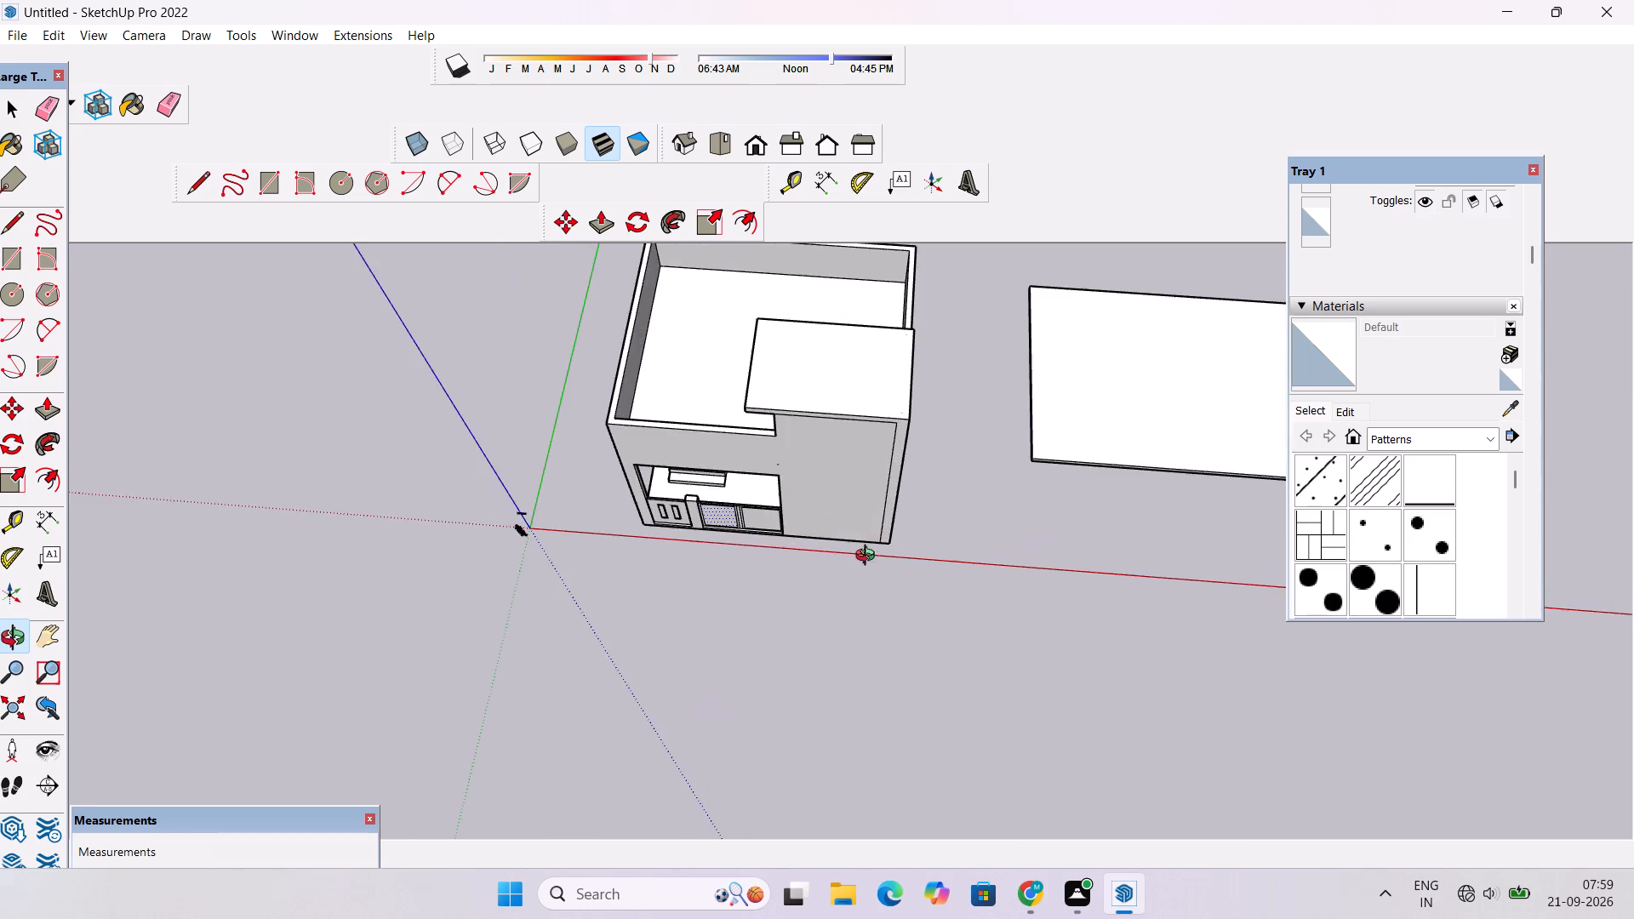
left_click_drag(869, 557, 978, 274)
scroll(805, 368, "up", 9)
left_click_drag(769, 388, 763, 452, "shift")
scroll(763, 452, "down", 3)
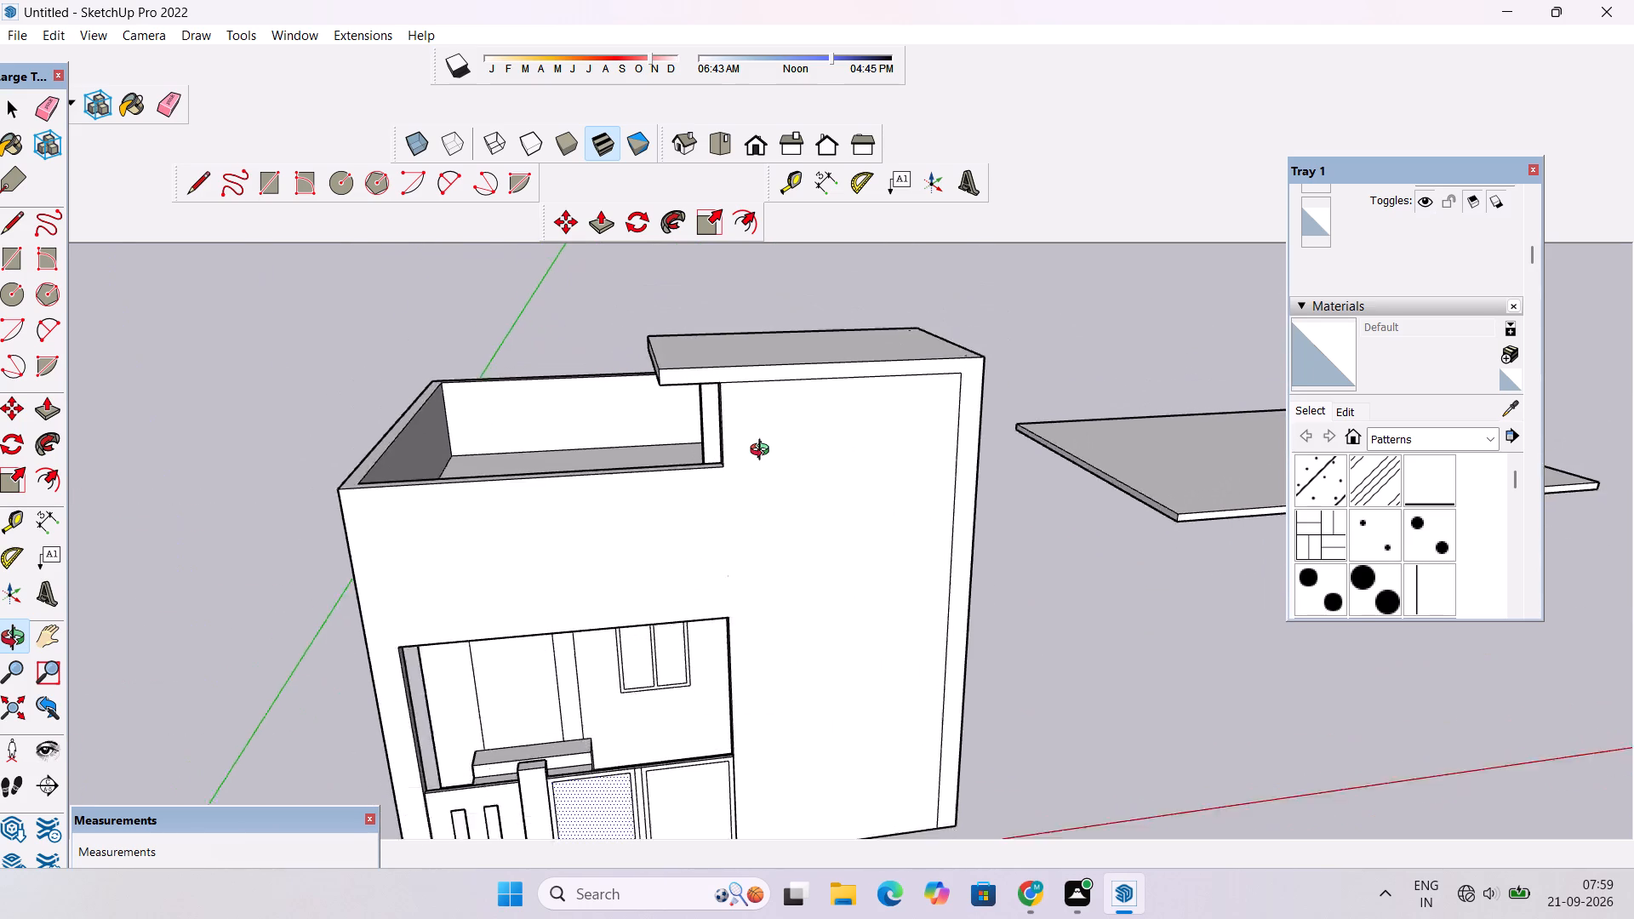
scroll(763, 452, "down", 2)
left_click_drag(763, 452, 931, 385)
scroll(931, 385, "up", 4)
left_click_drag(923, 392, 898, 362, "shift")
scroll(898, 362, "down", 2, "shift")
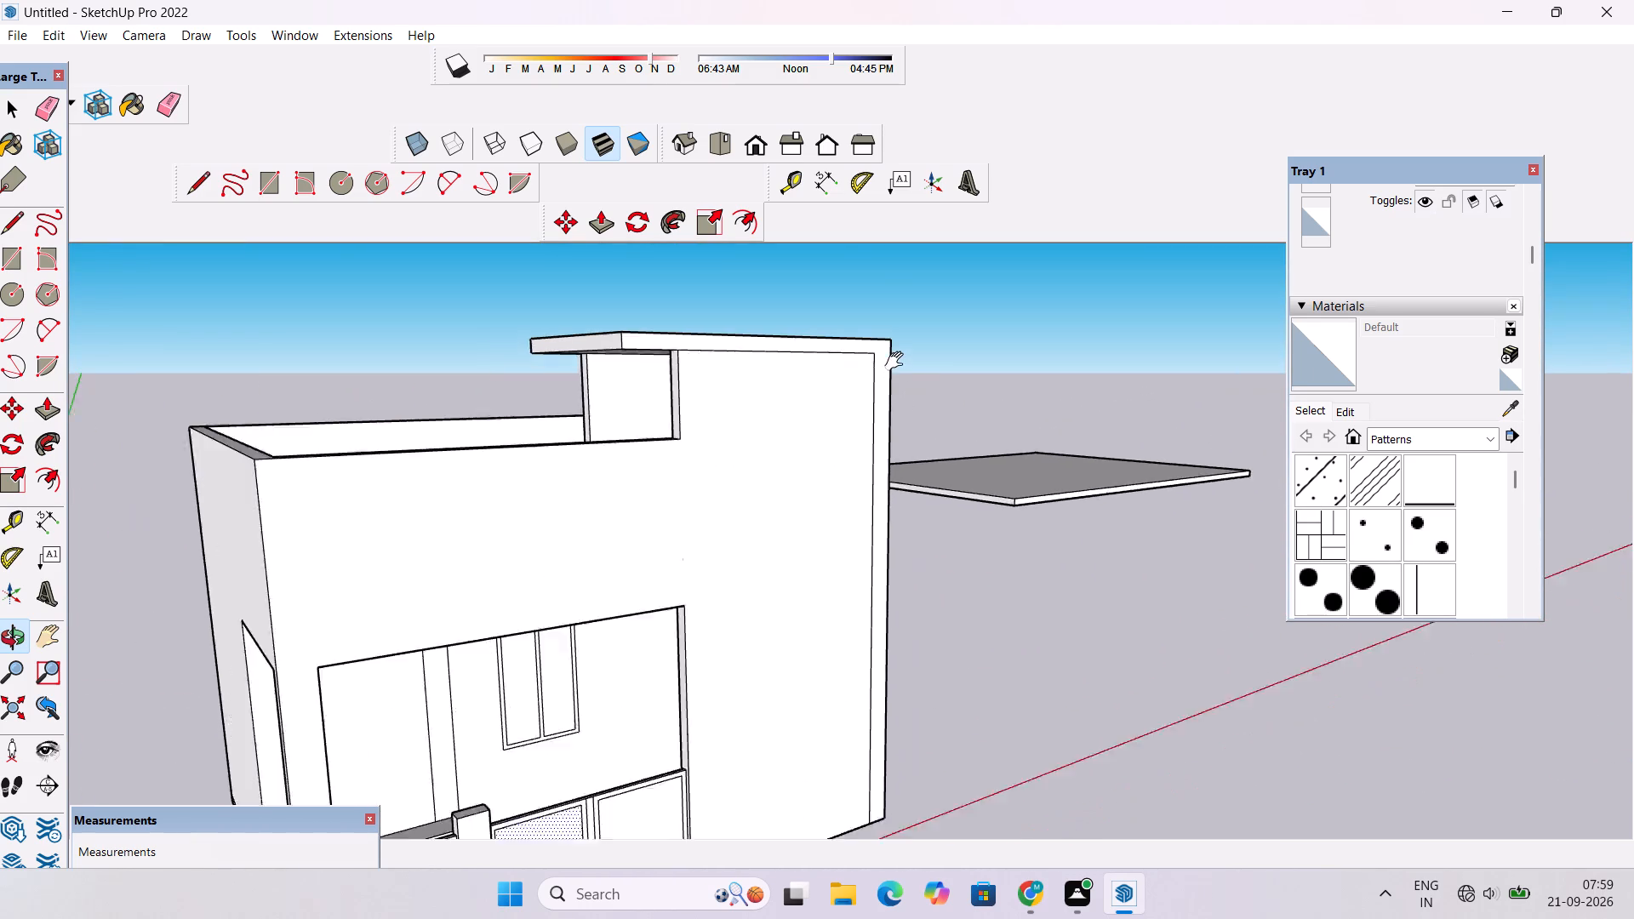
Extrude the border face along the tower front's top and outer side outward by 1'.
scroll(898, 362, "down", 2, "shift")
left_click_drag(897, 362, 880, 424)
key("p")
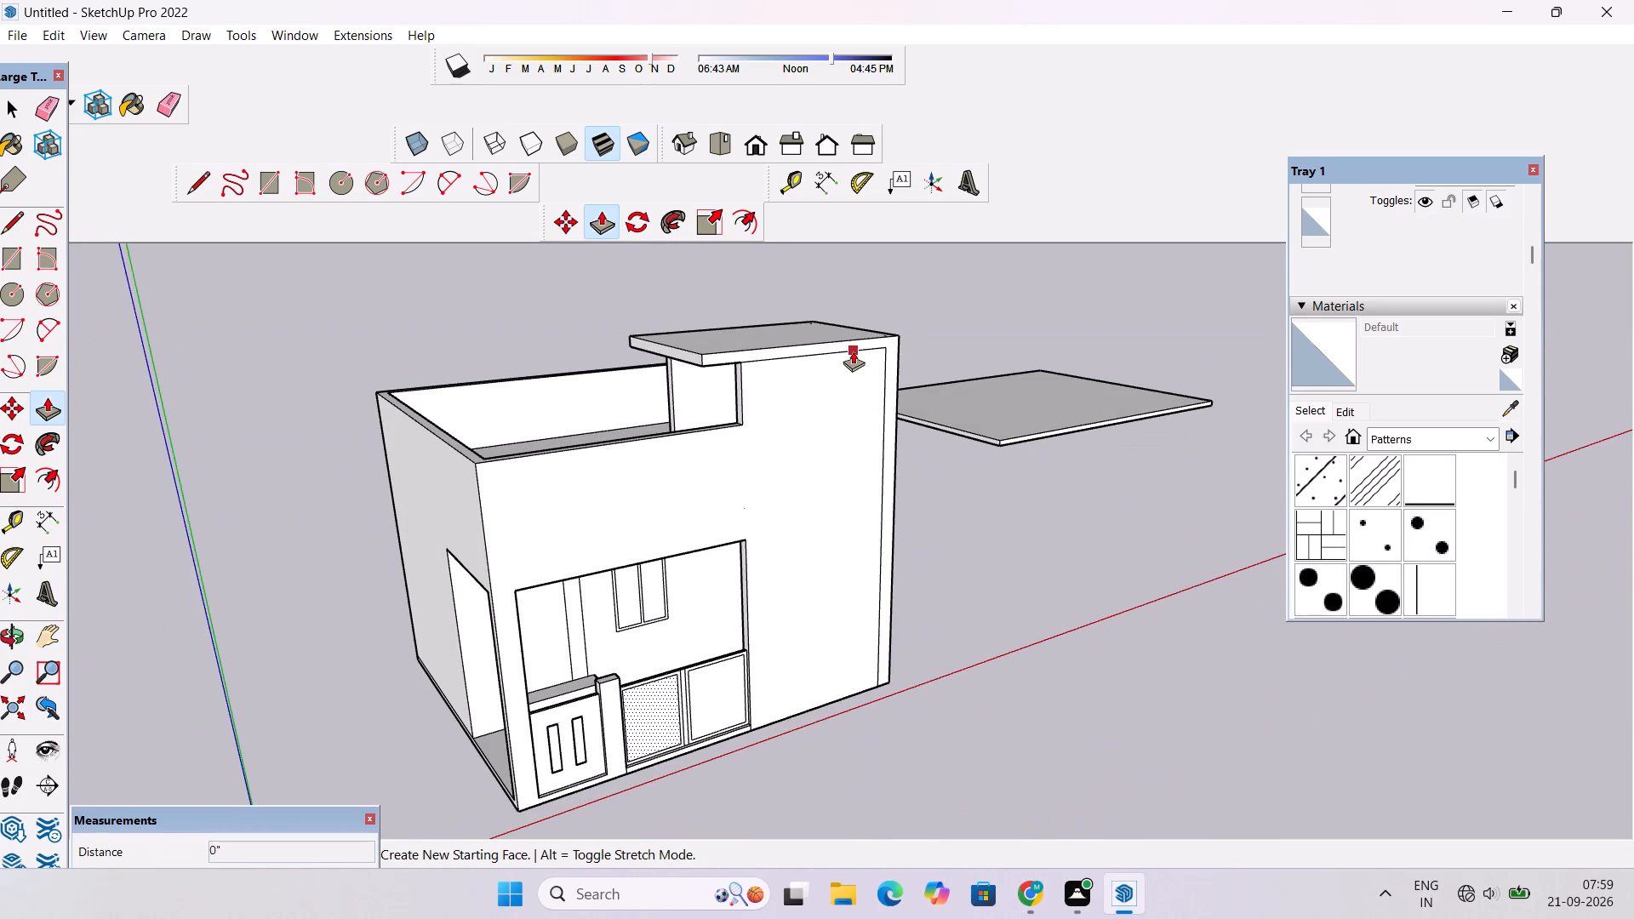
key("space")
left_click(861, 345)
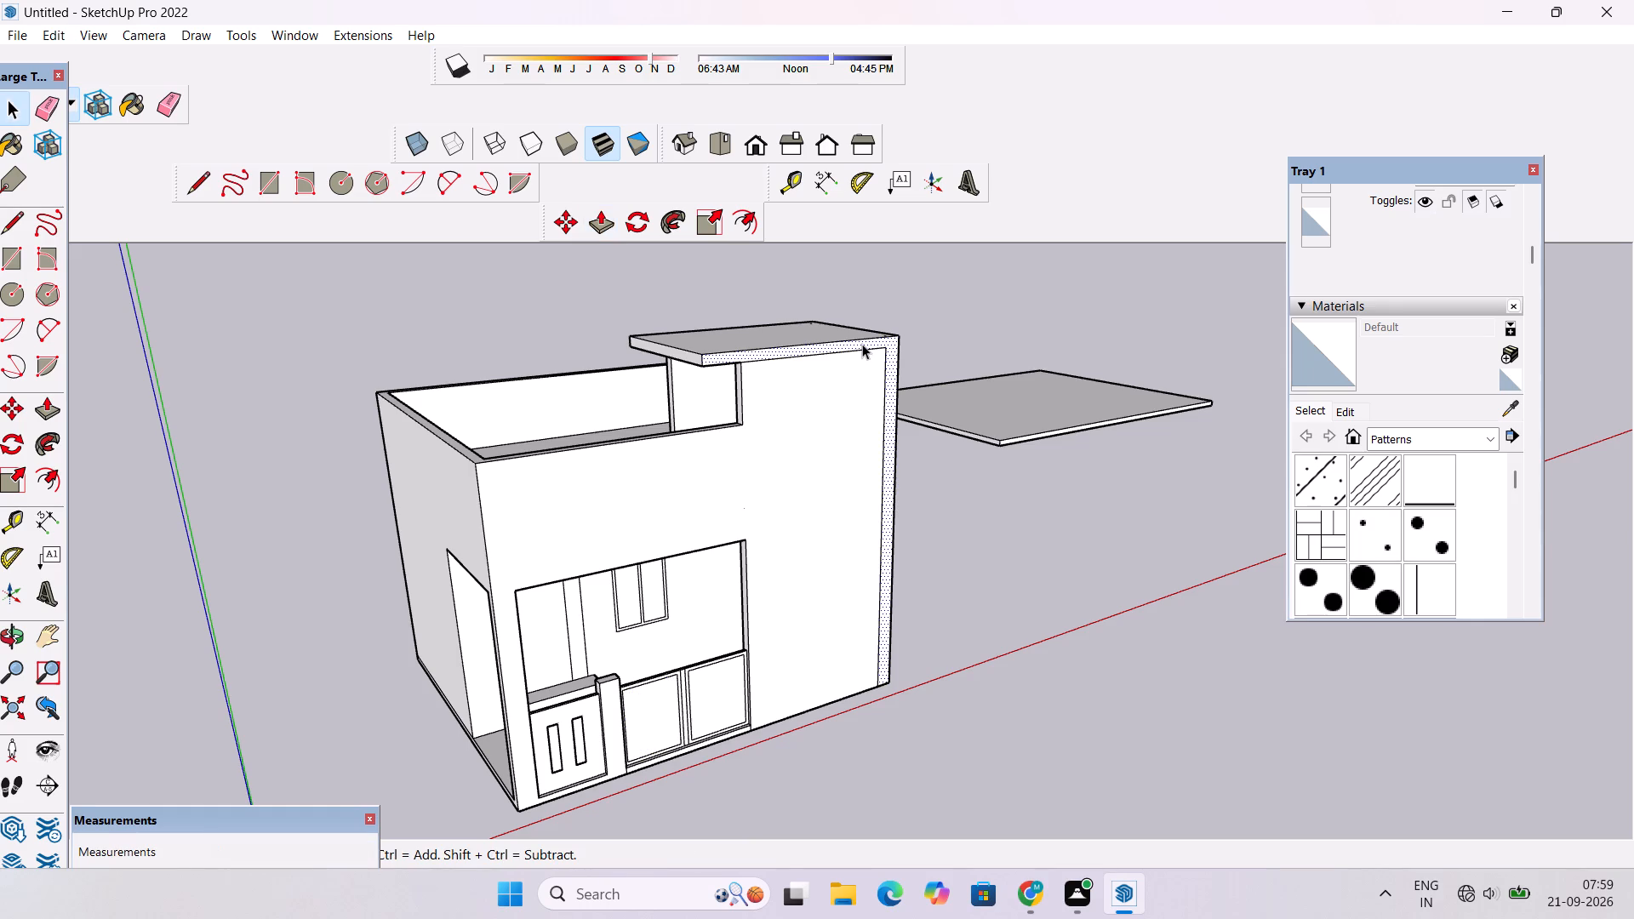
key("p")
left_click(864, 344)
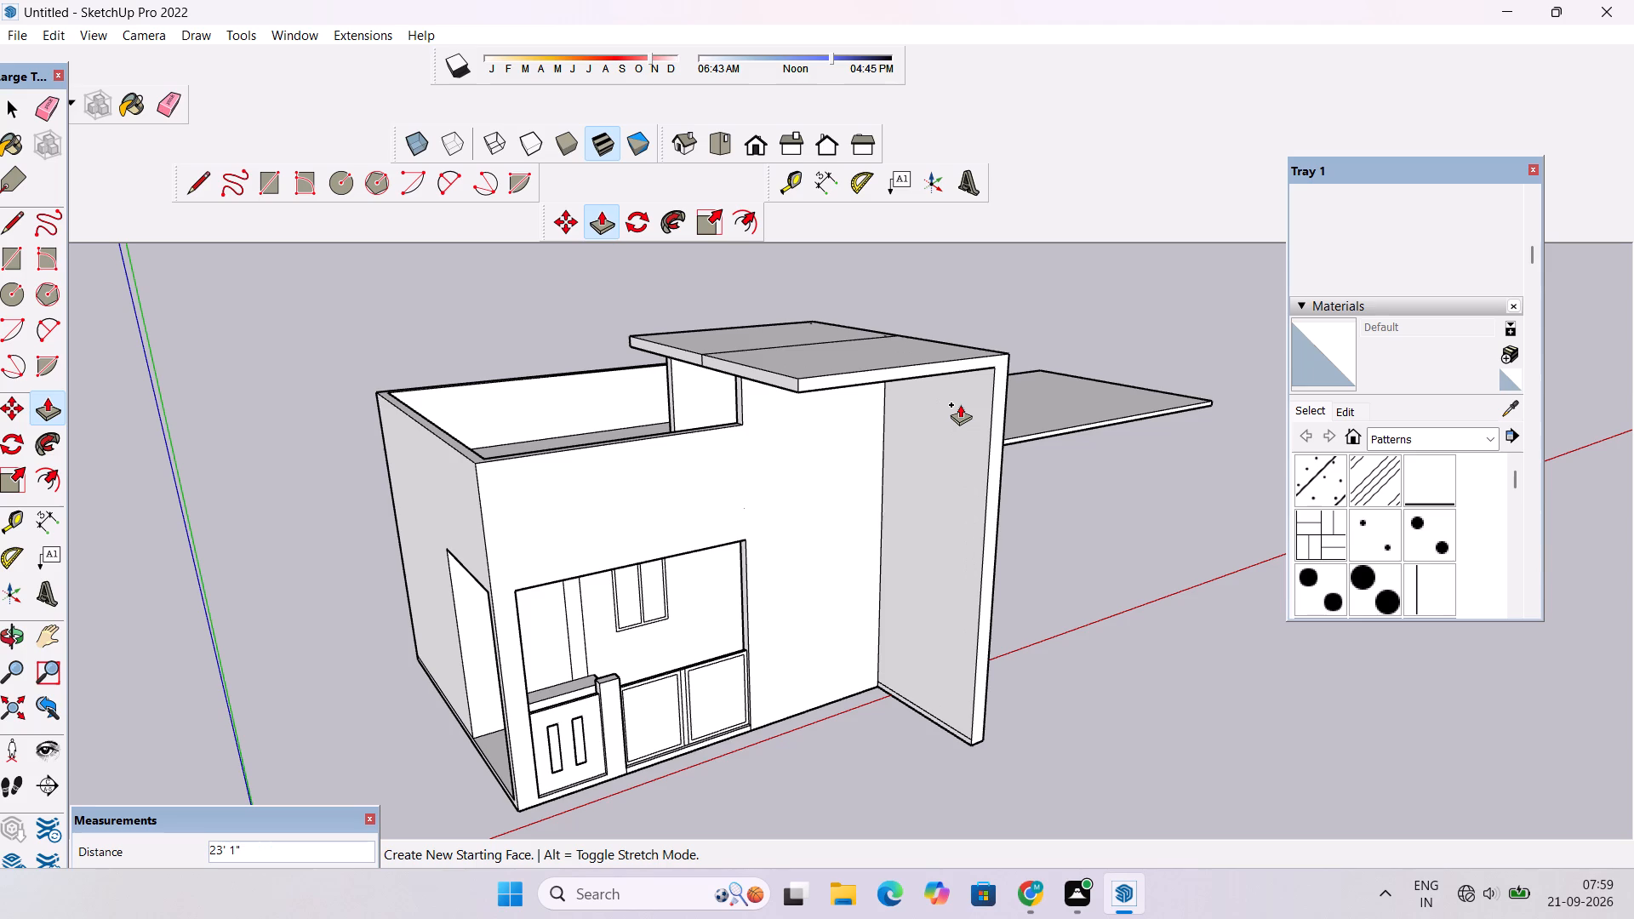
type("1'")
key("Return")
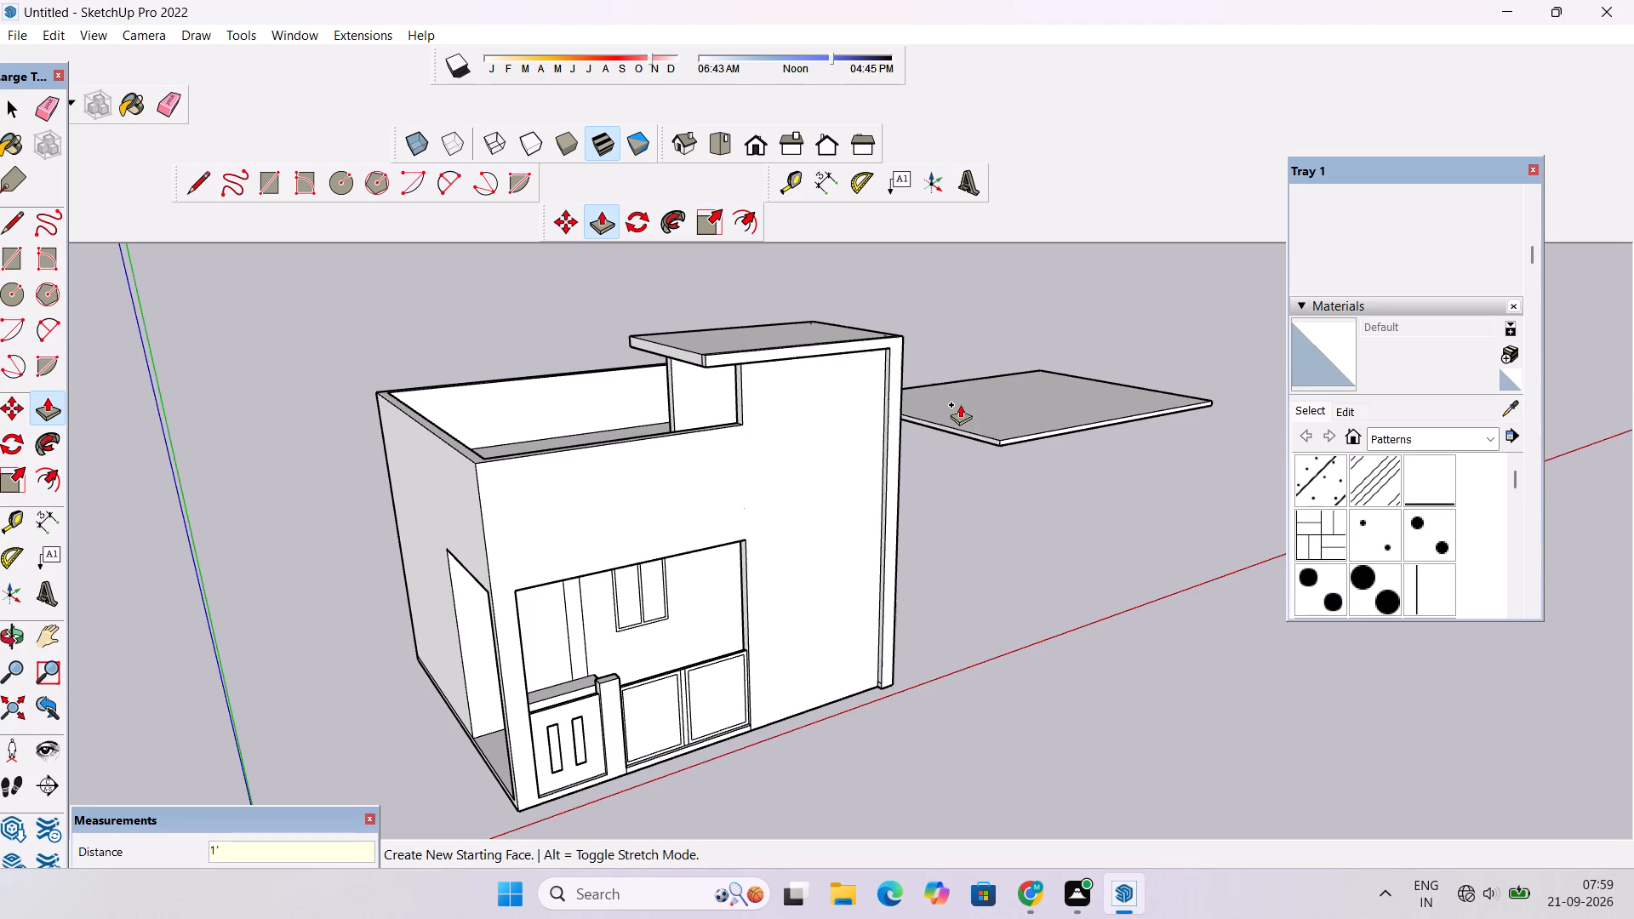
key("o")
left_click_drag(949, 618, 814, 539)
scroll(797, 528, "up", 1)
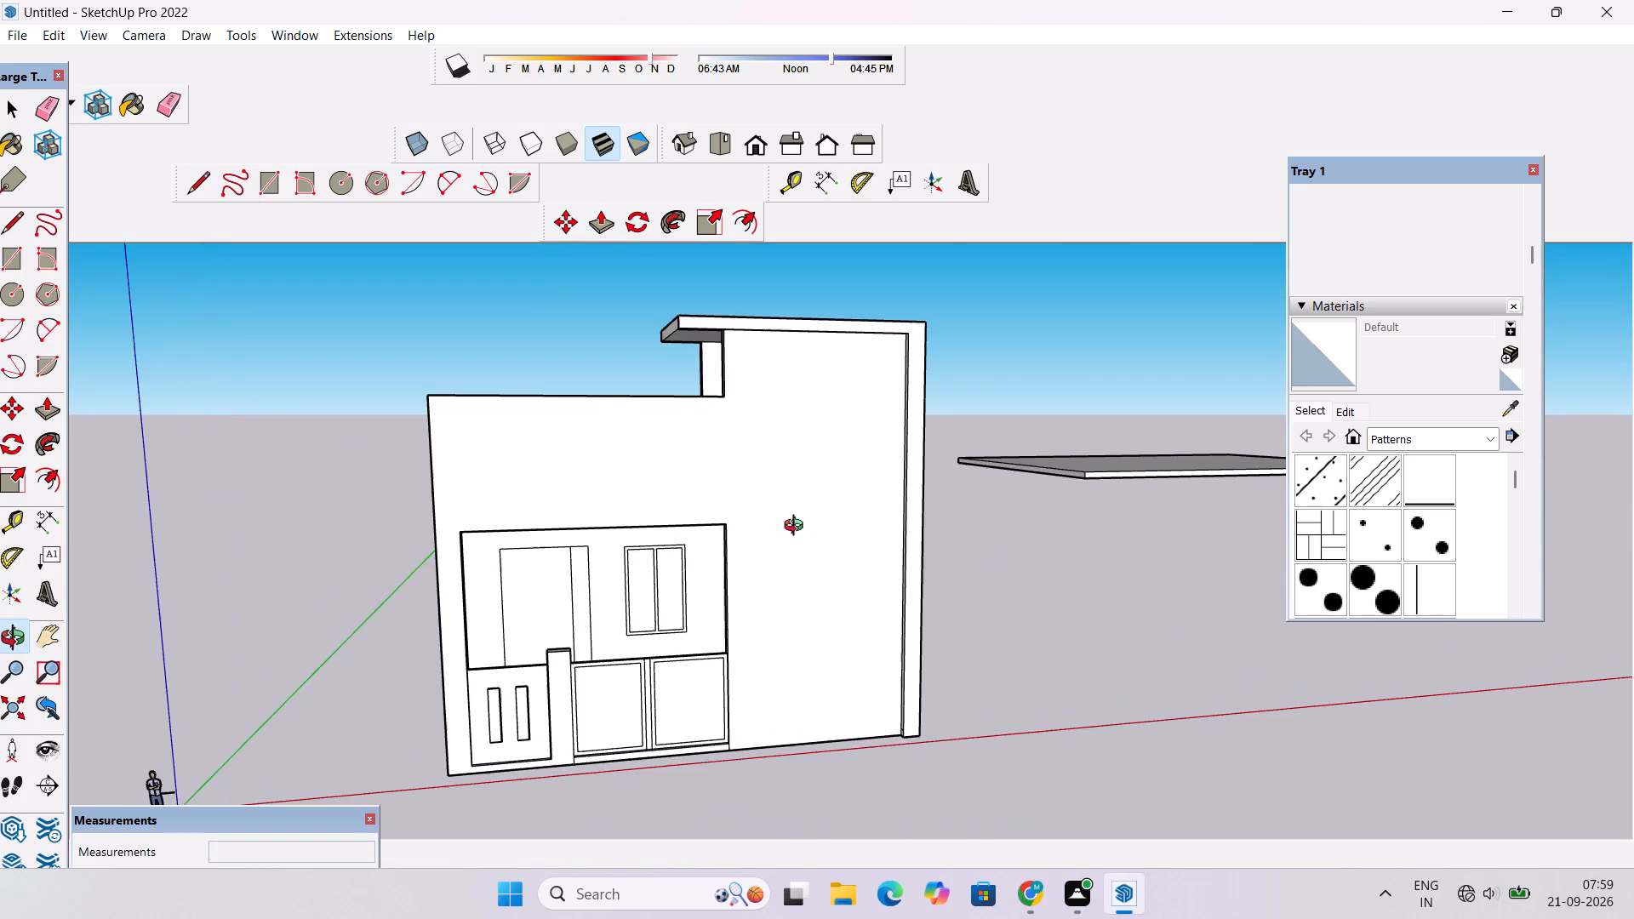
Erase the seam line on top of the tower's overhanging slab, running parallel to its front edge.
scroll(797, 528, "up", 1)
scroll(797, 528, "down", 4)
left_click_drag(679, 512, 866, 528)
scroll(874, 523, "down", 2)
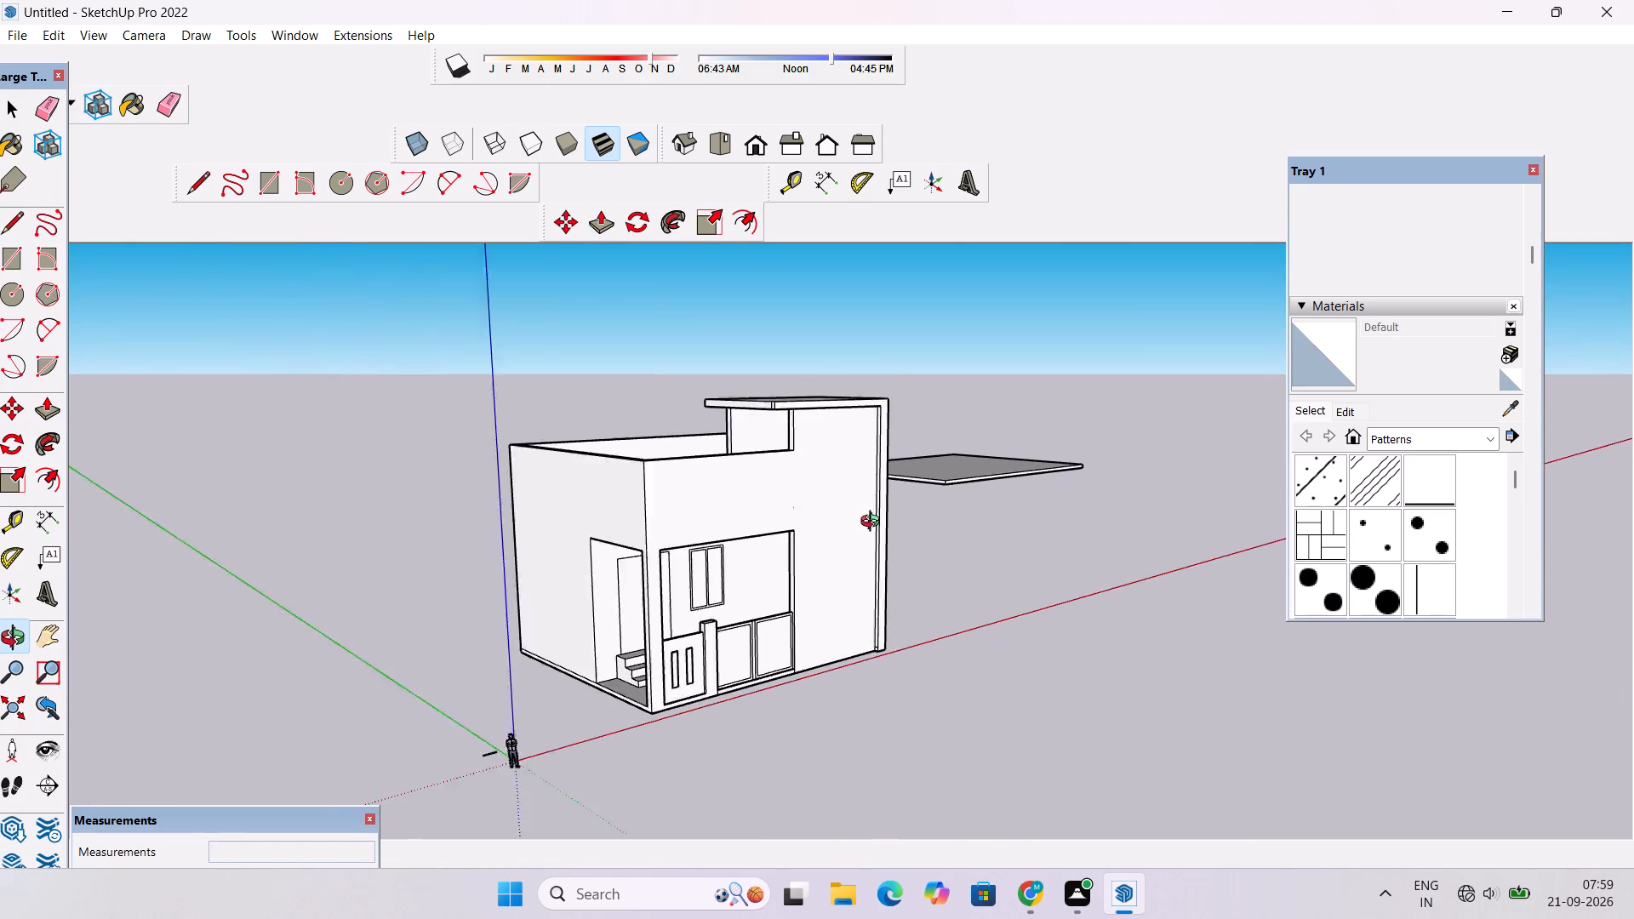
scroll(874, 523, "down", 2)
scroll(891, 450, "down", 3)
left_click_drag(894, 422, 878, 488)
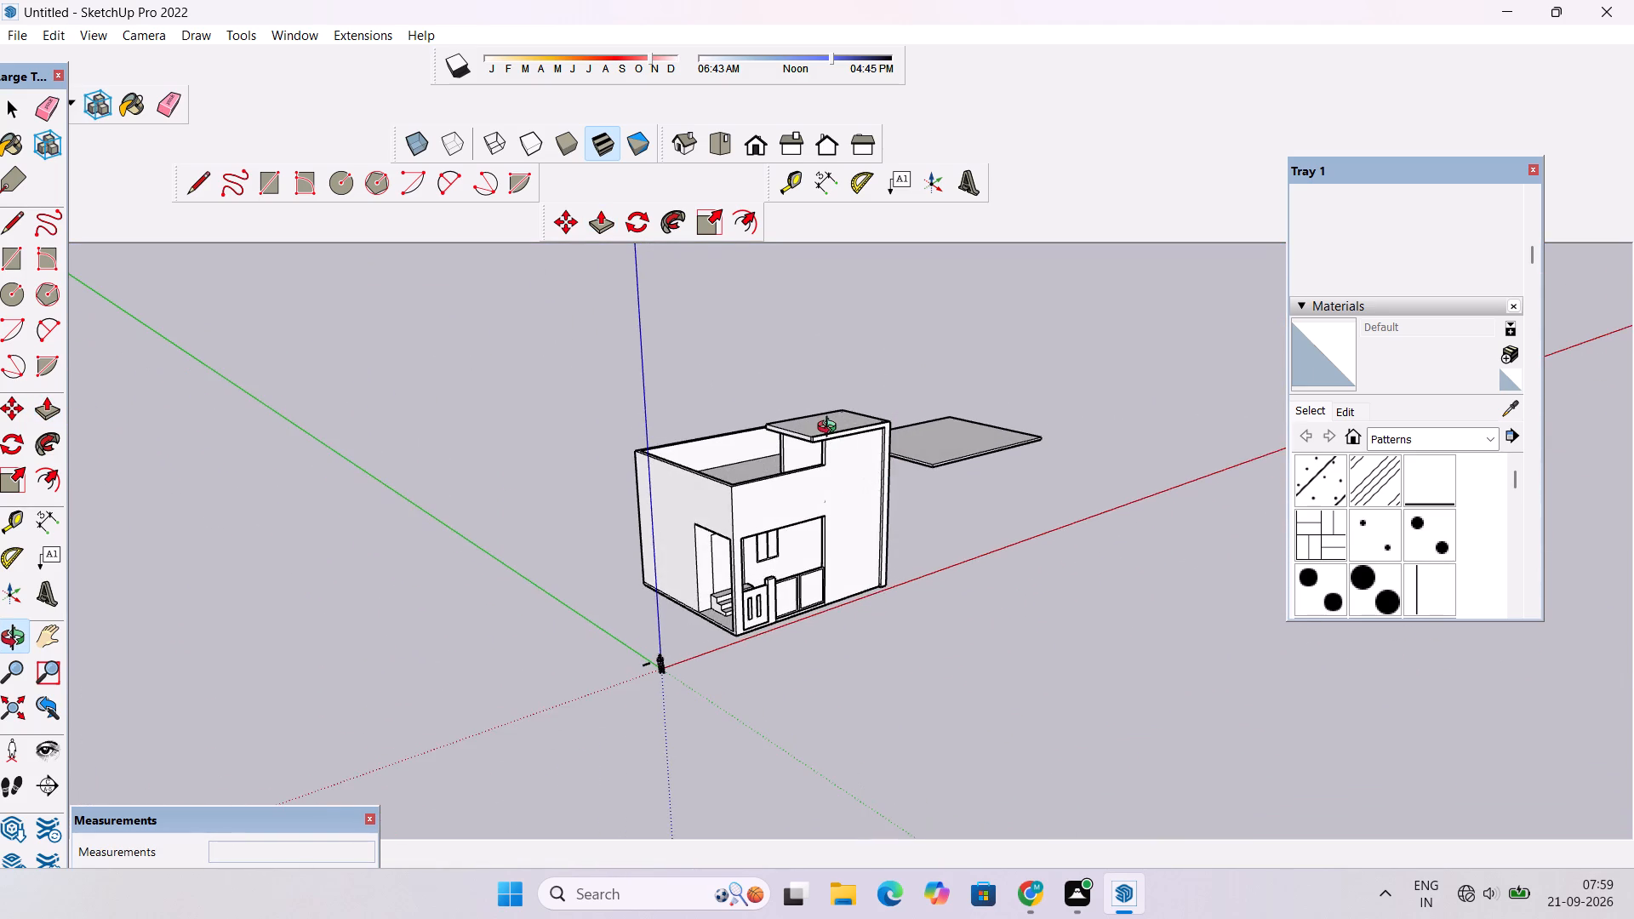
scroll(831, 429, "down", 2)
left_click_drag(834, 415, 980, 712)
scroll(883, 496, "up", 5)
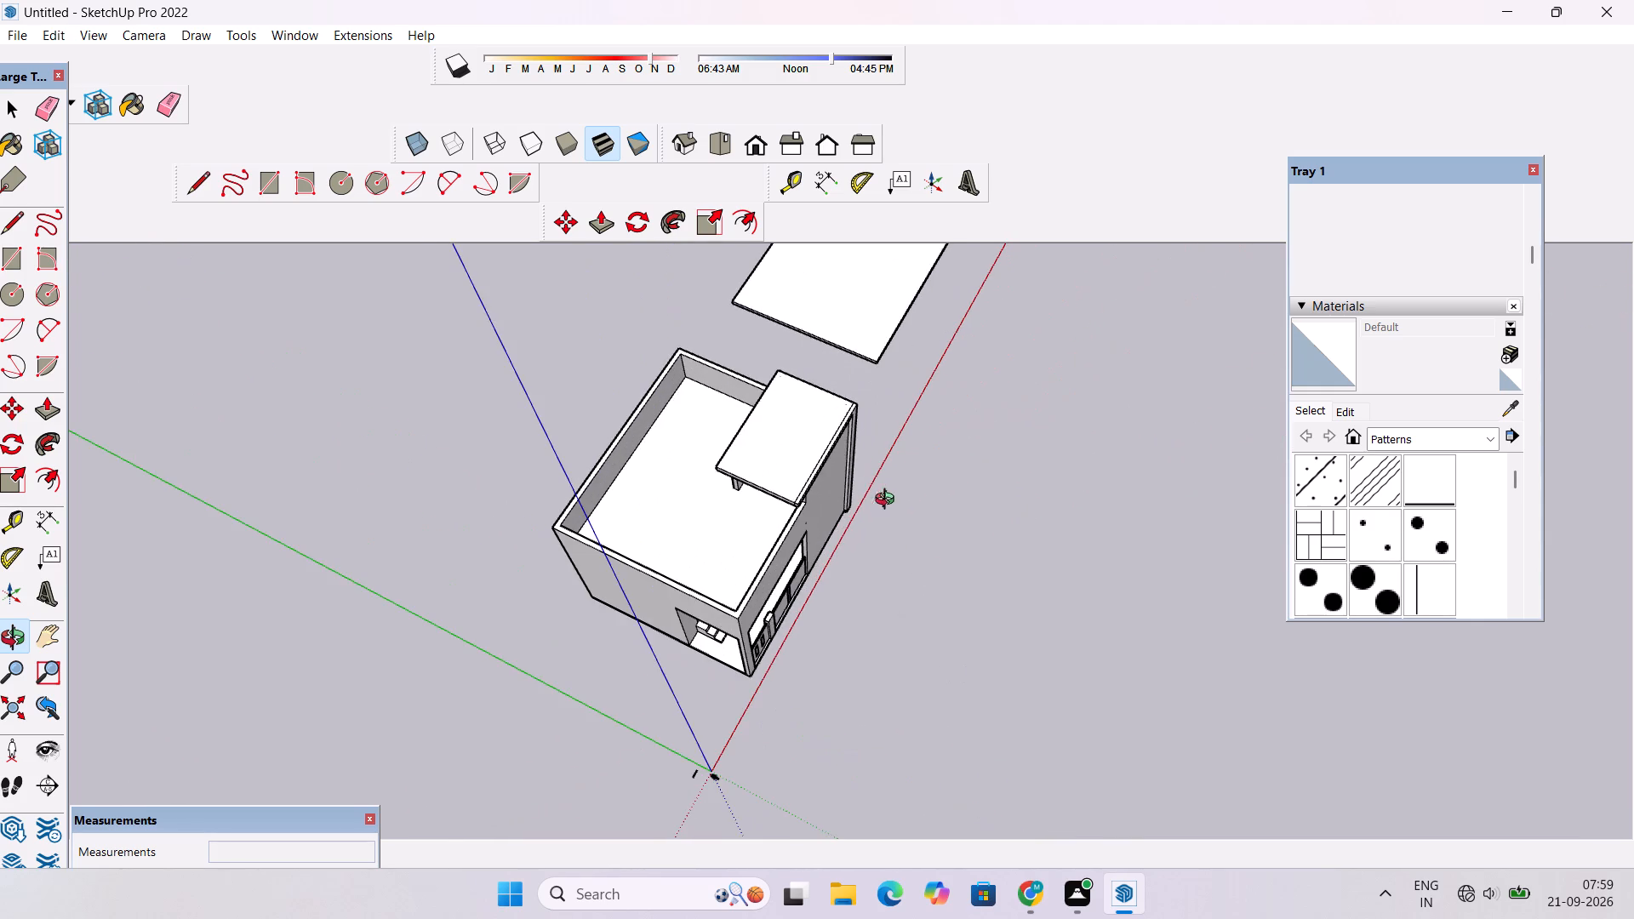
left_click_drag(928, 580, 724, 302)
scroll(887, 425, "up", 11)
left_click_drag(915, 350, 817, 600)
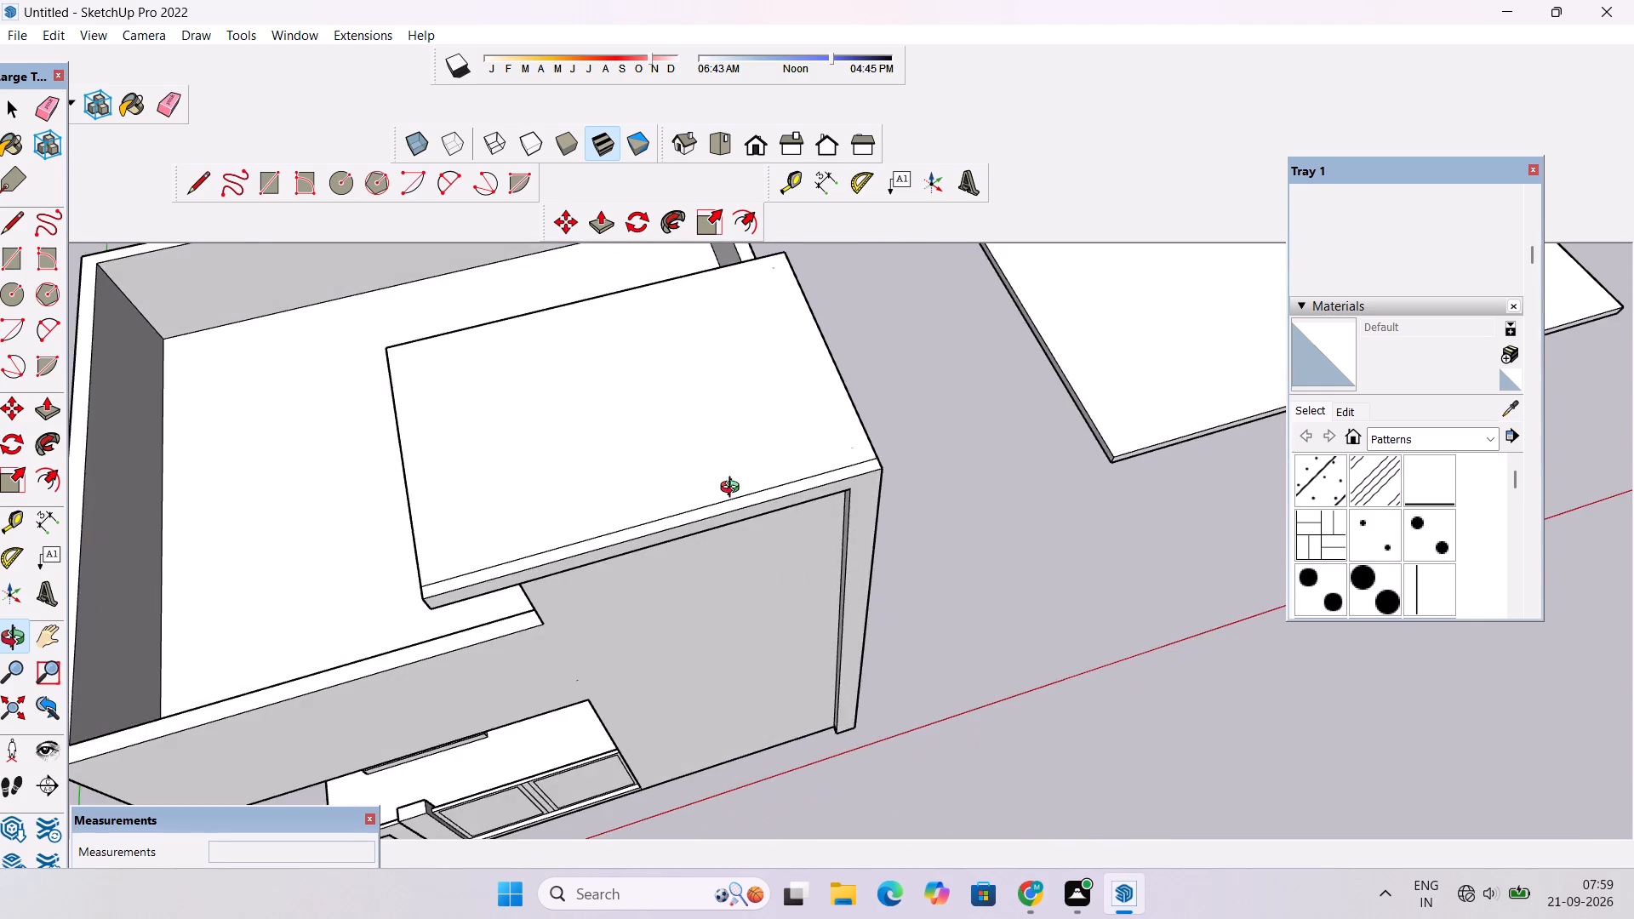
scroll(734, 474, "up", 3)
left_click_drag(734, 474, 717, 528)
key("e")
scroll(687, 519, "up", 3)
left_click_drag(705, 571, 722, 609)
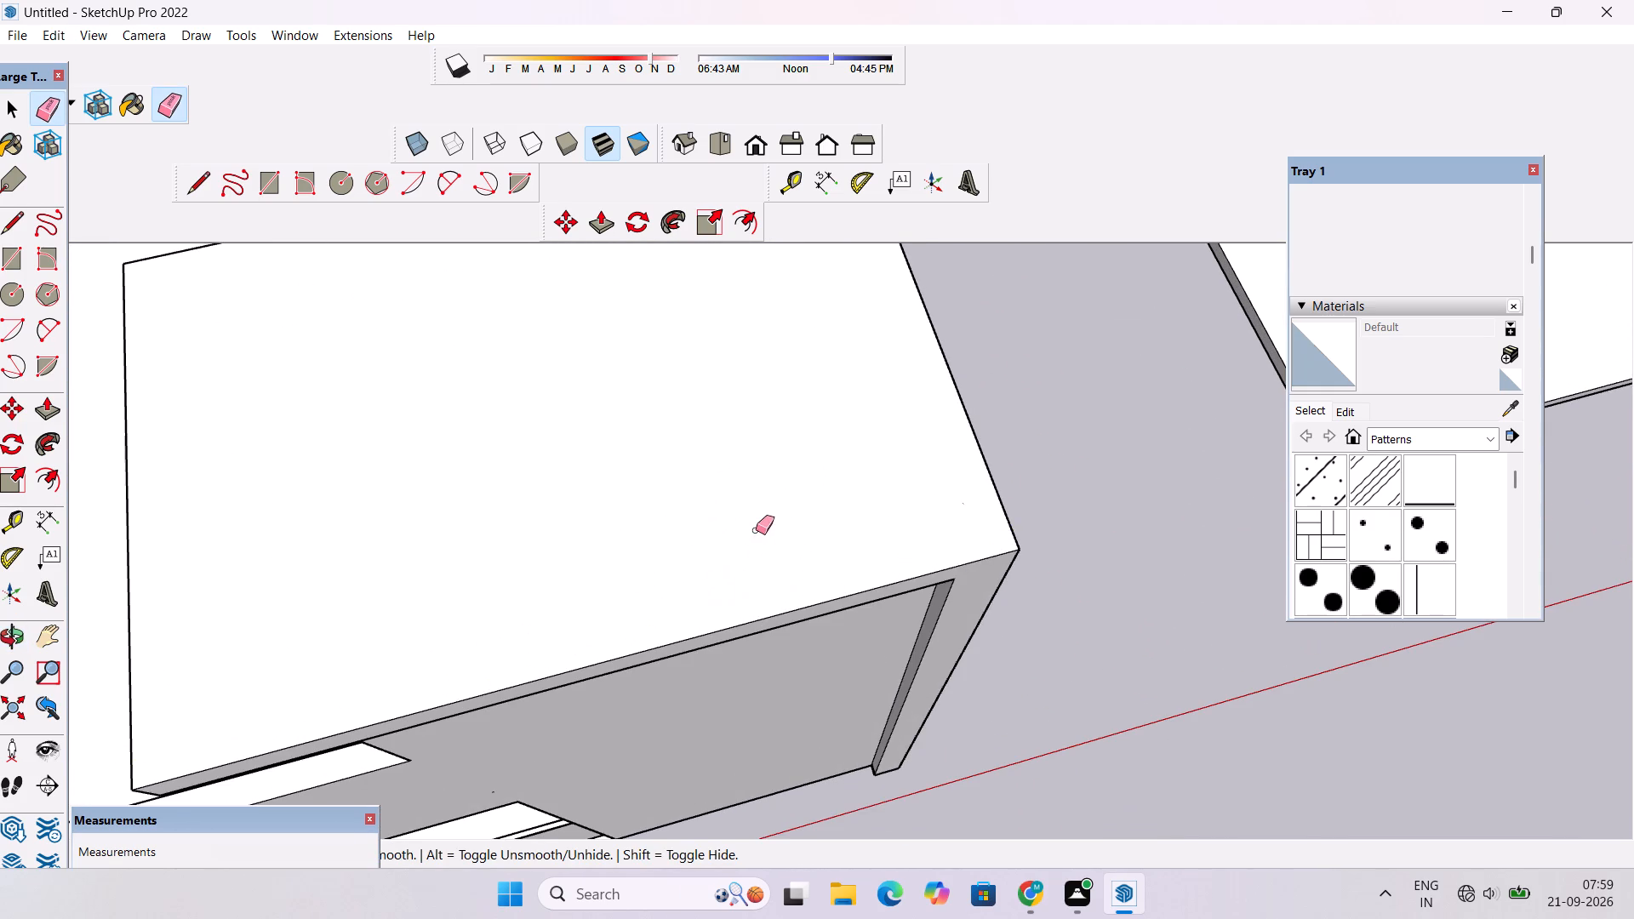
scroll(758, 511, "down", 3)
Erase the short leftover line near the foot of the tower frame's side strip, on its inner face.
key("o")
left_click_drag(783, 665, 742, 356)
left_click_drag(655, 473, 877, 514)
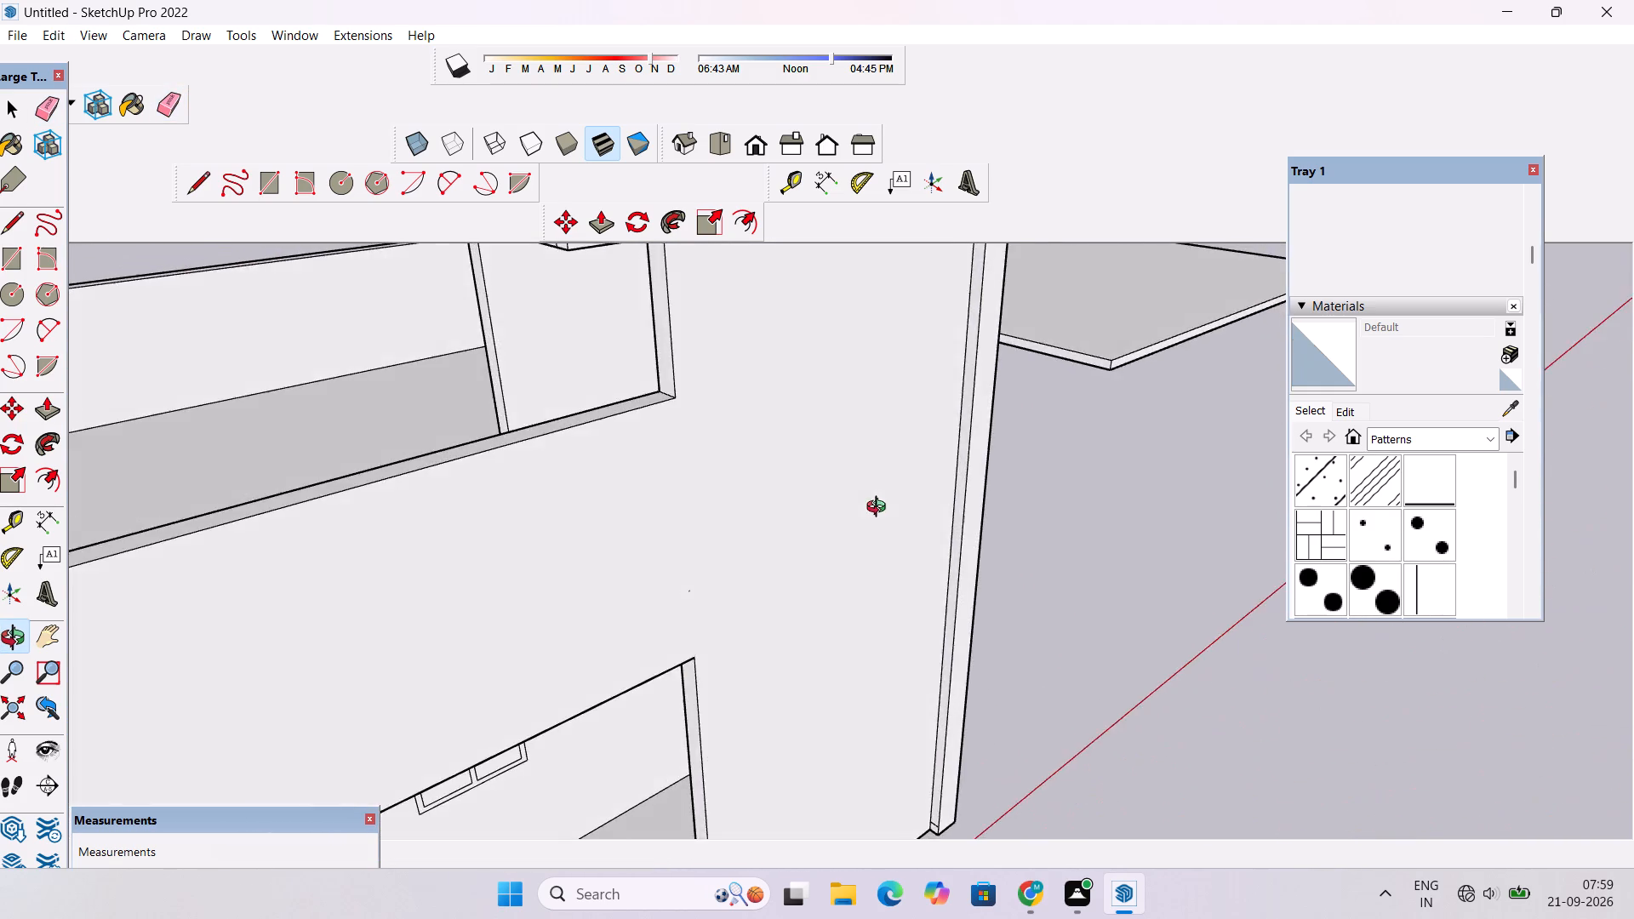
scroll(881, 501, "down", 10)
left_click_drag(899, 565, 791, 329)
scroll(848, 444, "down", 6)
left_click_drag(857, 496, 877, 664)
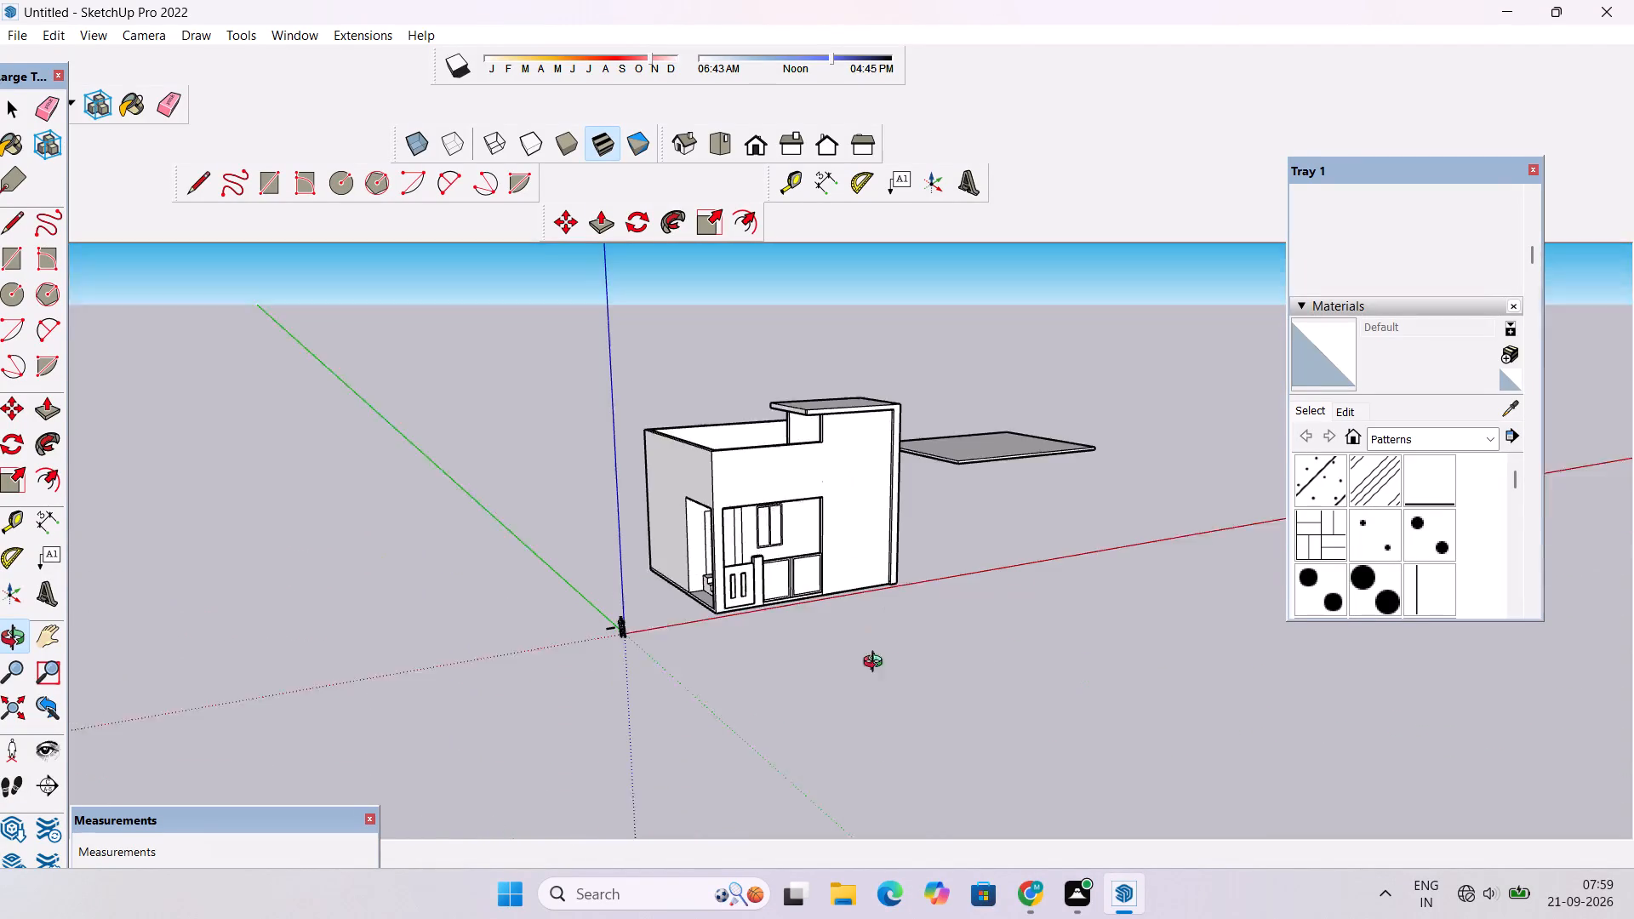
left_click_drag(877, 664, 880, 699)
scroll(927, 590, "up", 15)
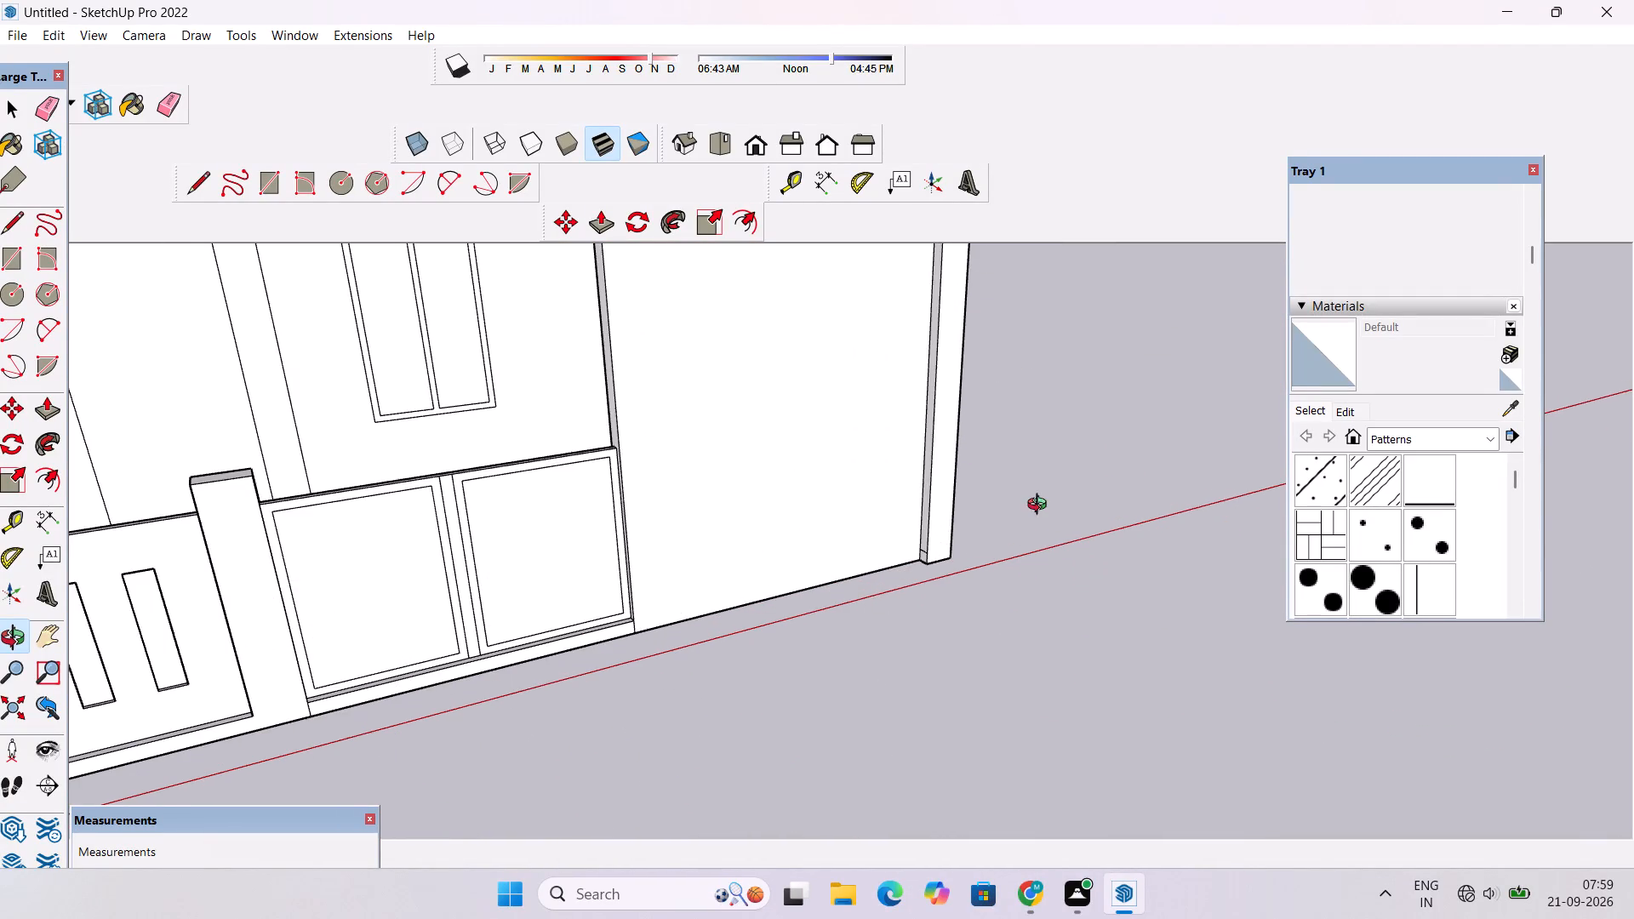
scroll(986, 547, "up", 6)
key("e")
scroll(911, 560, "up", 8)
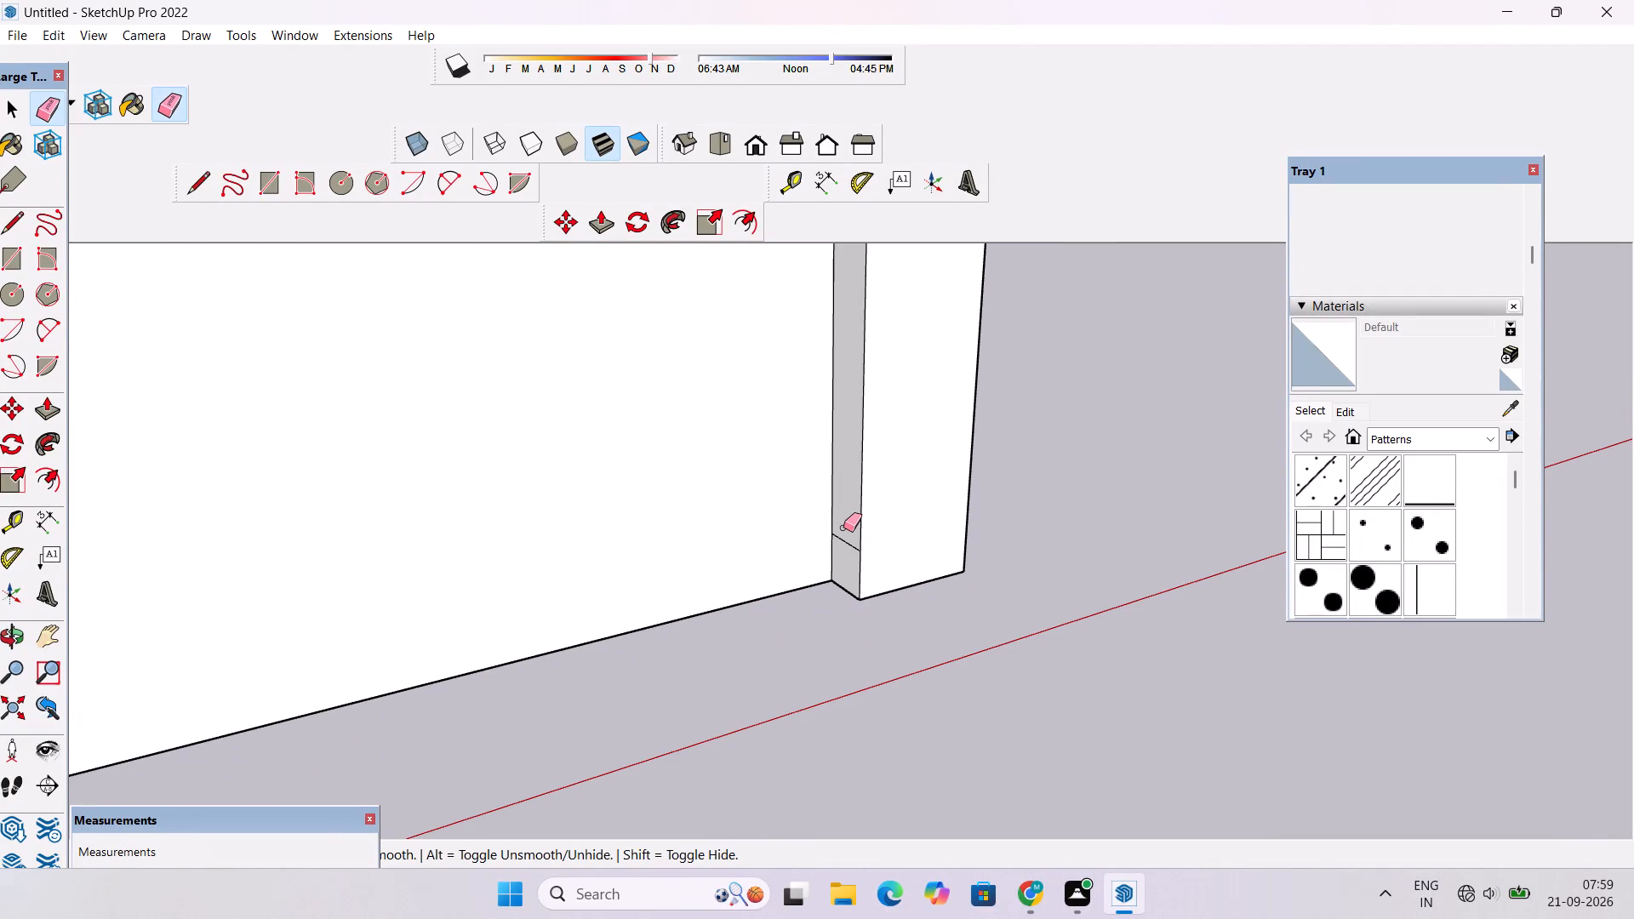
left_click_drag(843, 528, 843, 546)
Examine the building's front, including the projecting tower frame, slab and porch, from low, raised and side viewpoints.
scroll(843, 544, "down", 3)
key("o")
left_click_drag(914, 591, 831, 588)
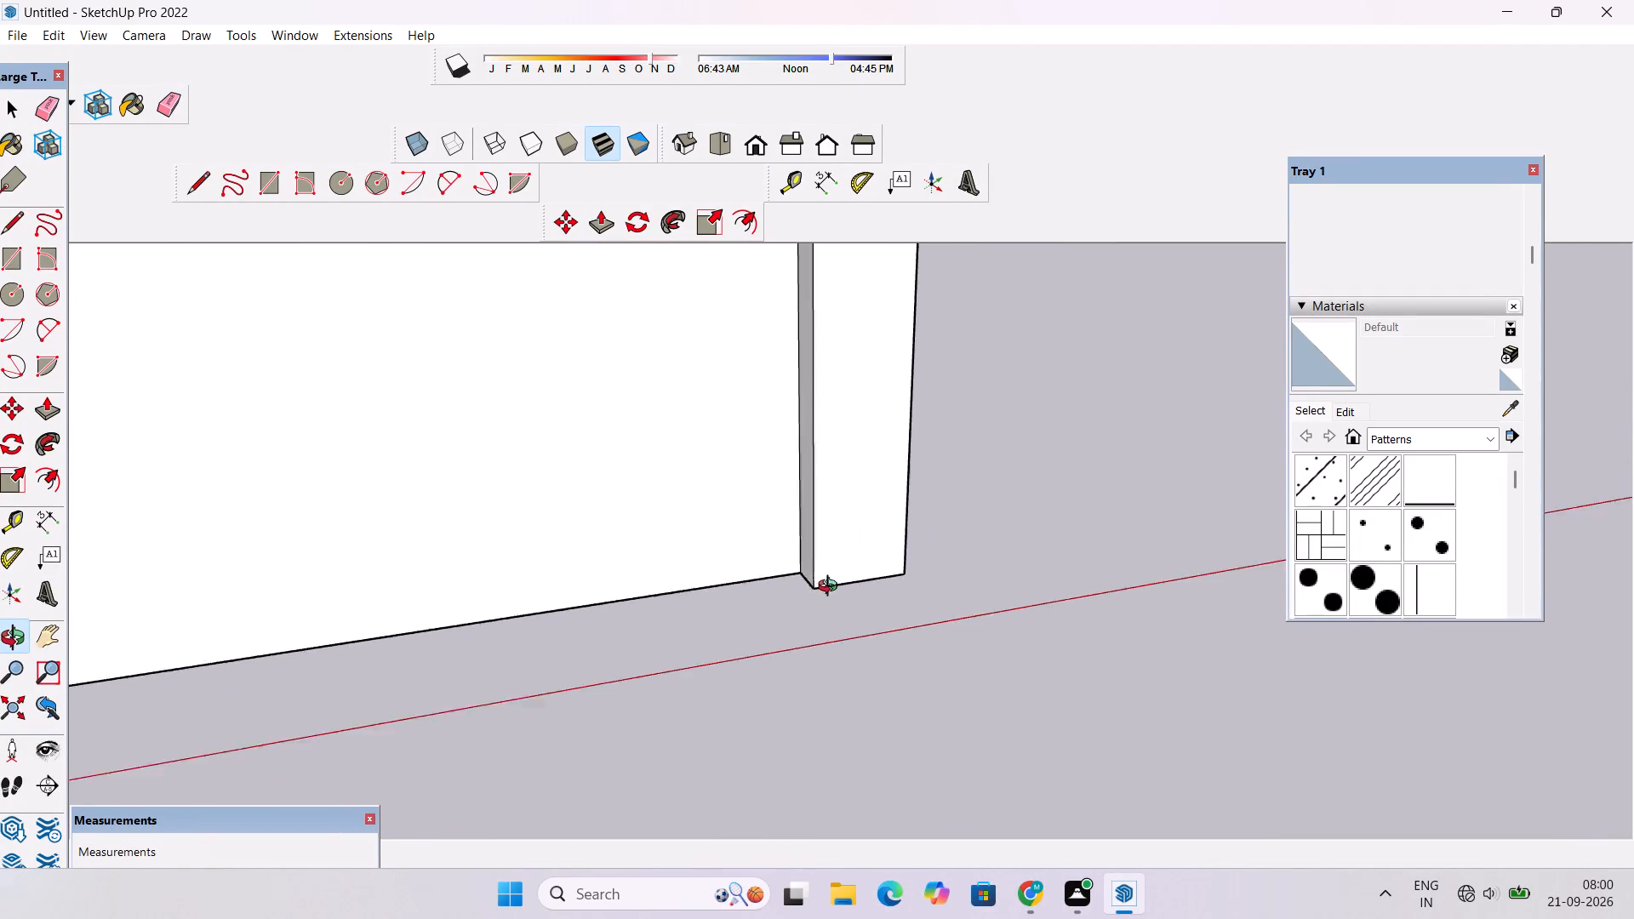
left_click_drag(831, 588, 779, 560)
scroll(753, 545, "down", 5)
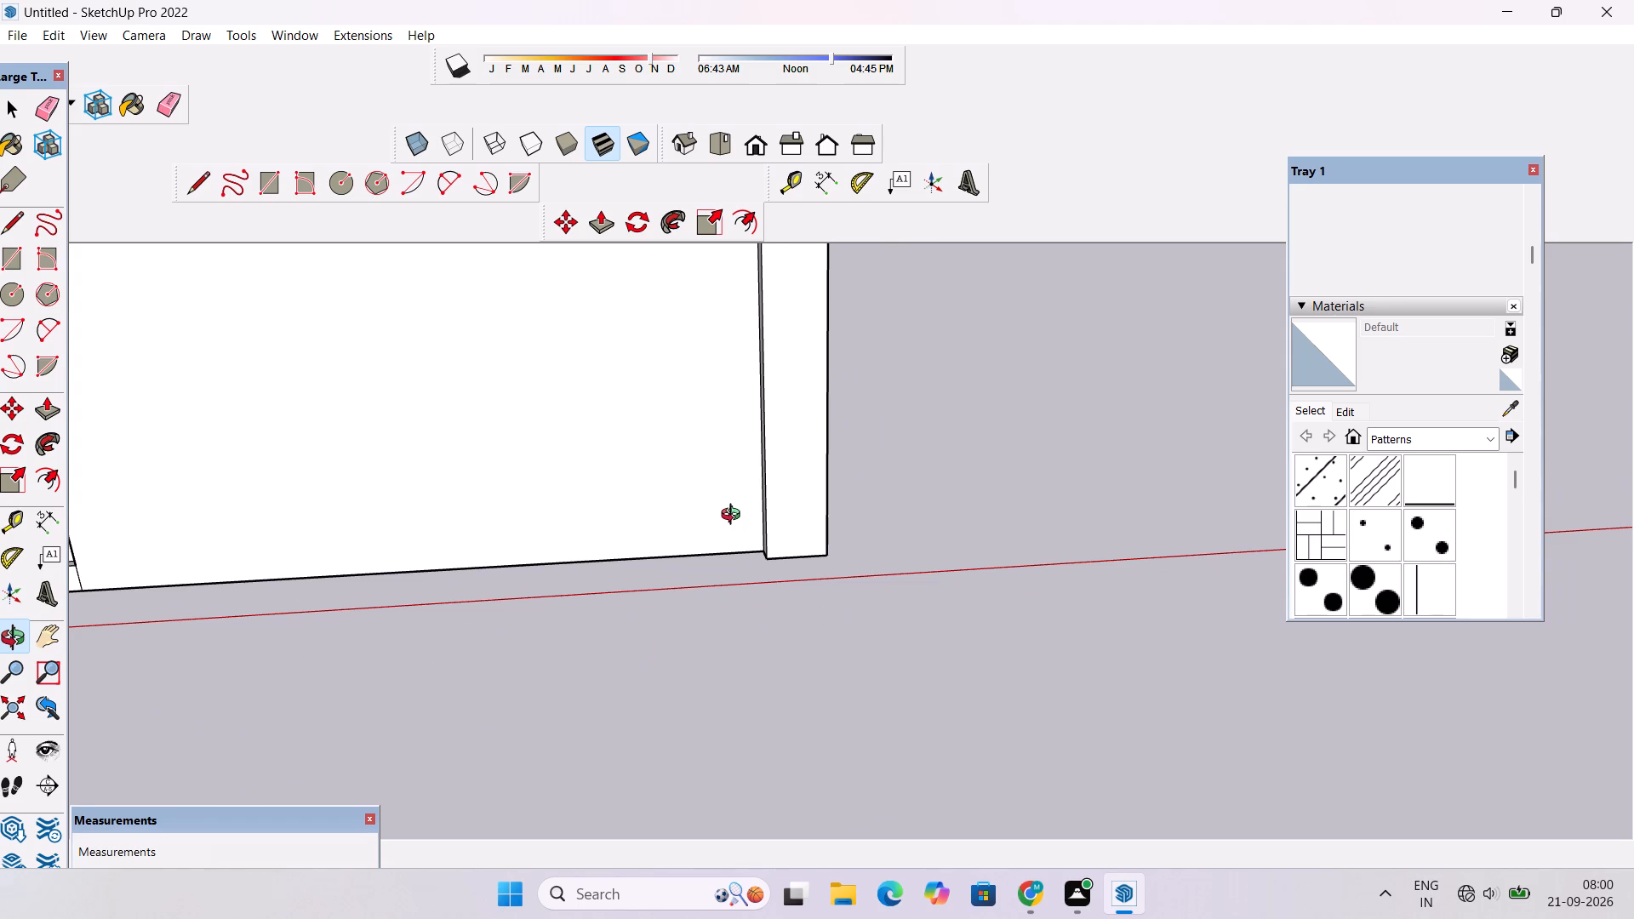
scroll(736, 511, "down", 5)
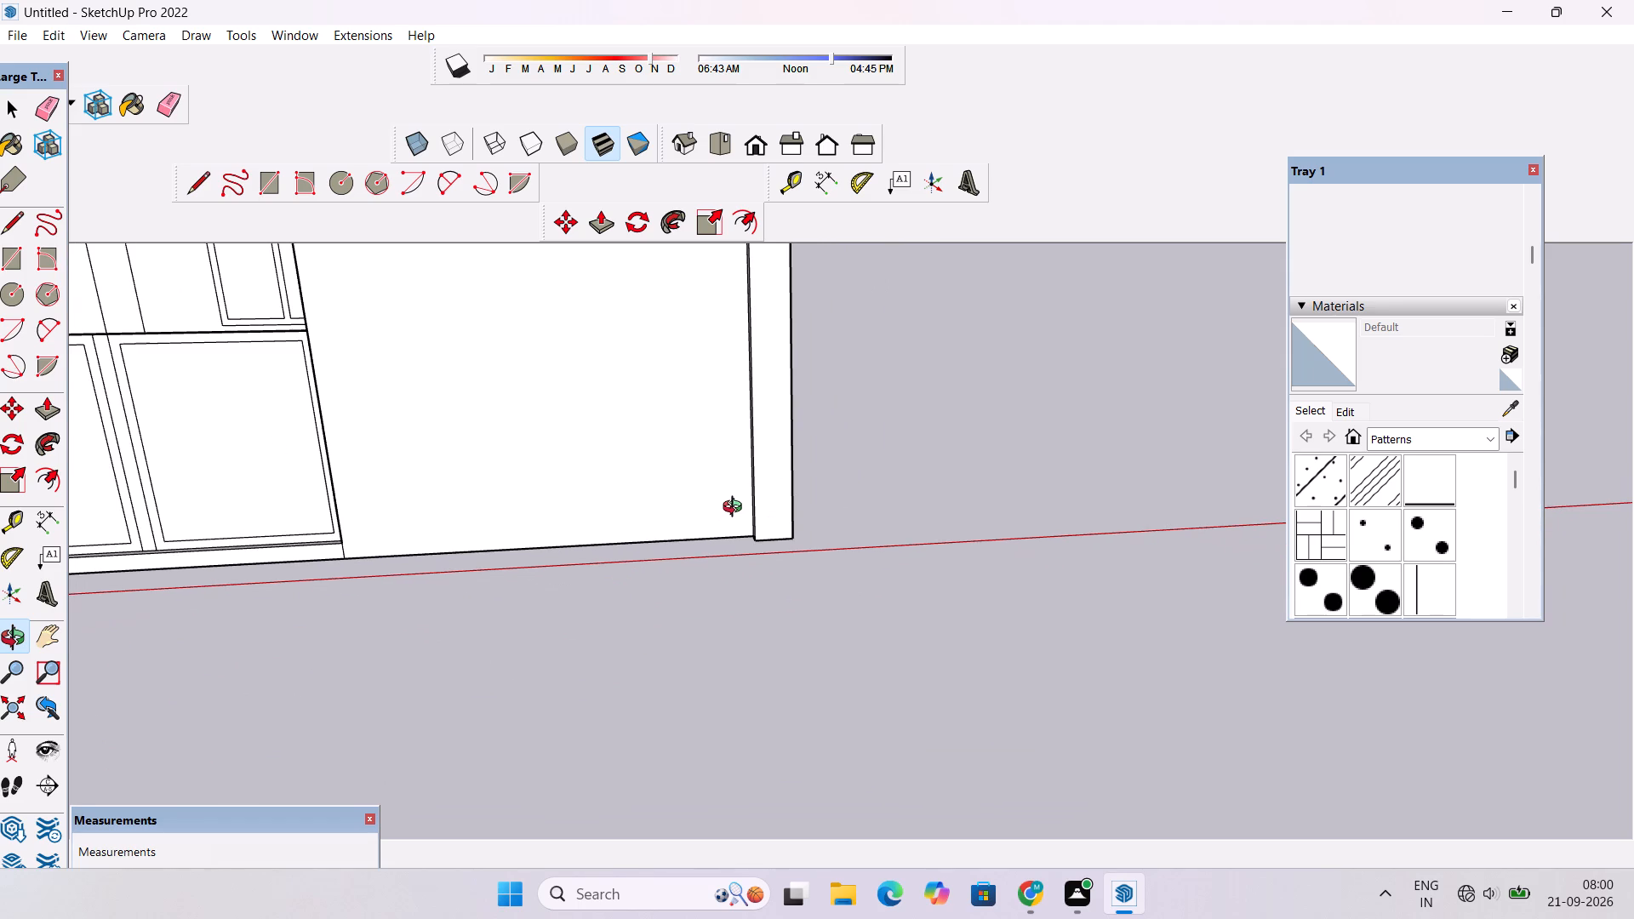
scroll(737, 506, "up", 5)
scroll(737, 489, "down", 7)
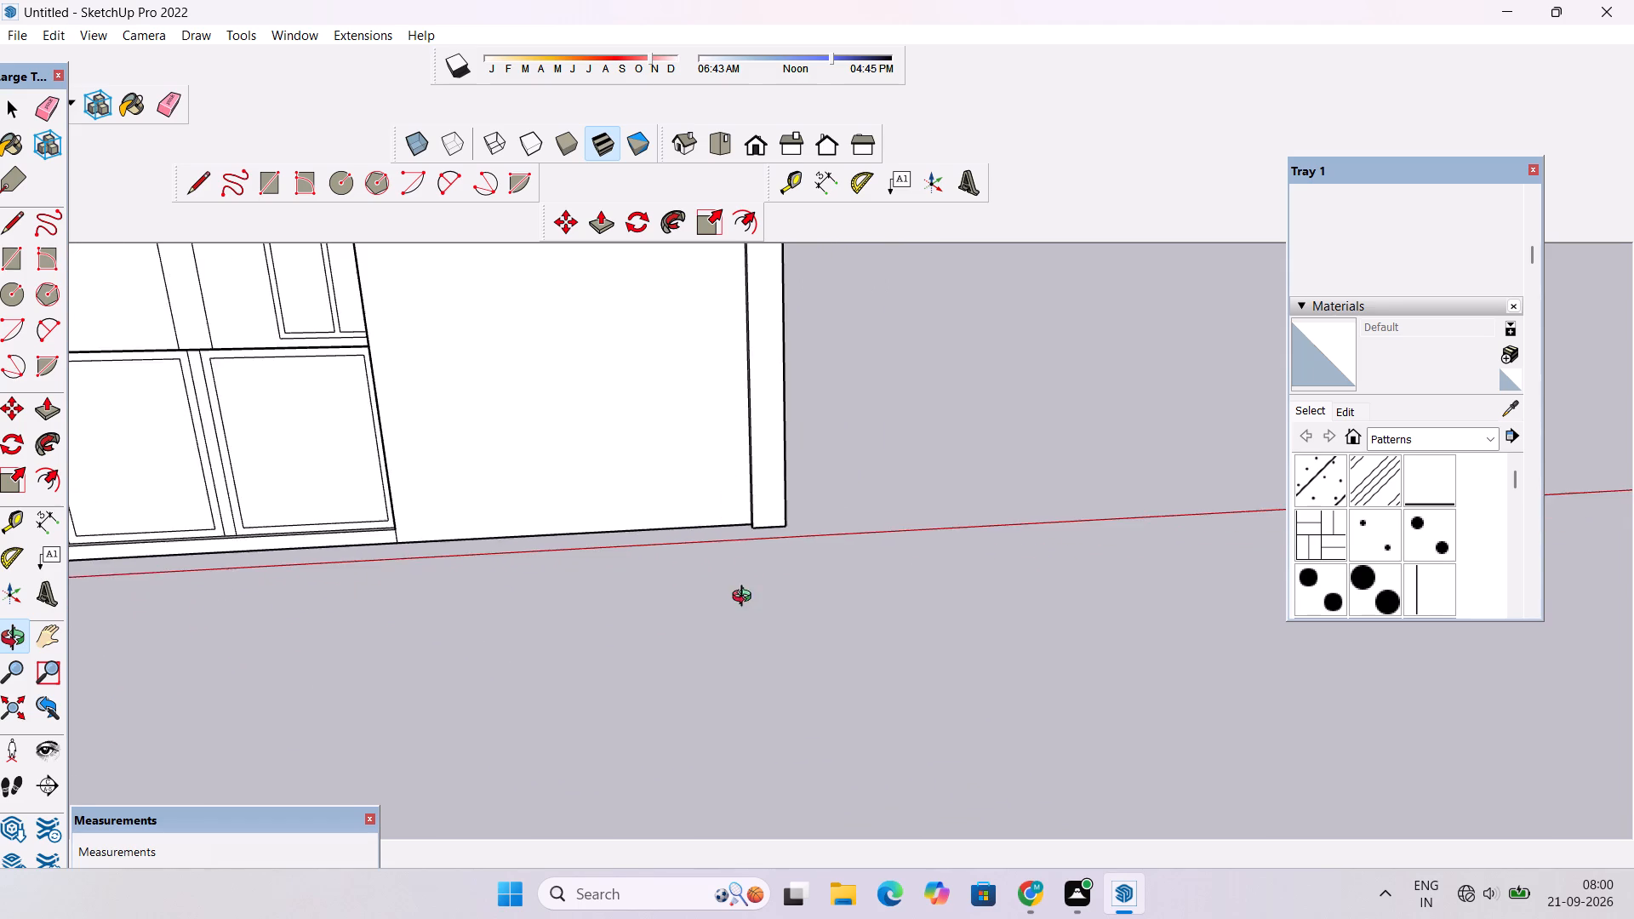
left_click_drag(745, 598, 732, 475)
scroll(591, 449, "down", 6)
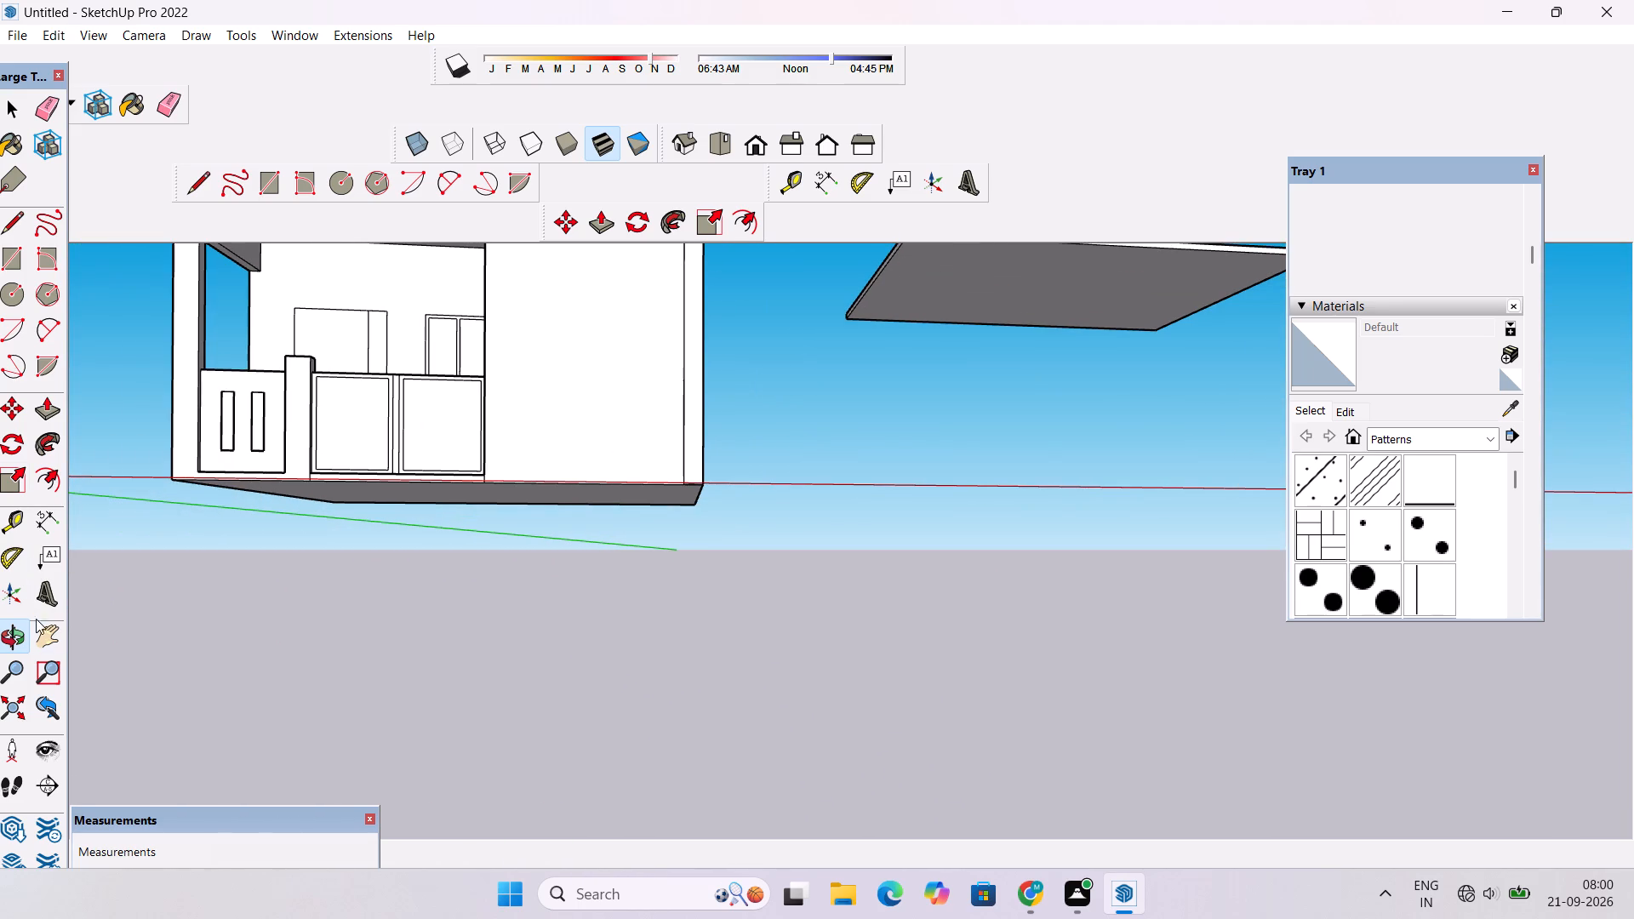
left_click(45, 636)
left_click_drag(232, 425, 374, 578)
scroll(397, 539, "down", 5)
left_click_drag(444, 492, 448, 502)
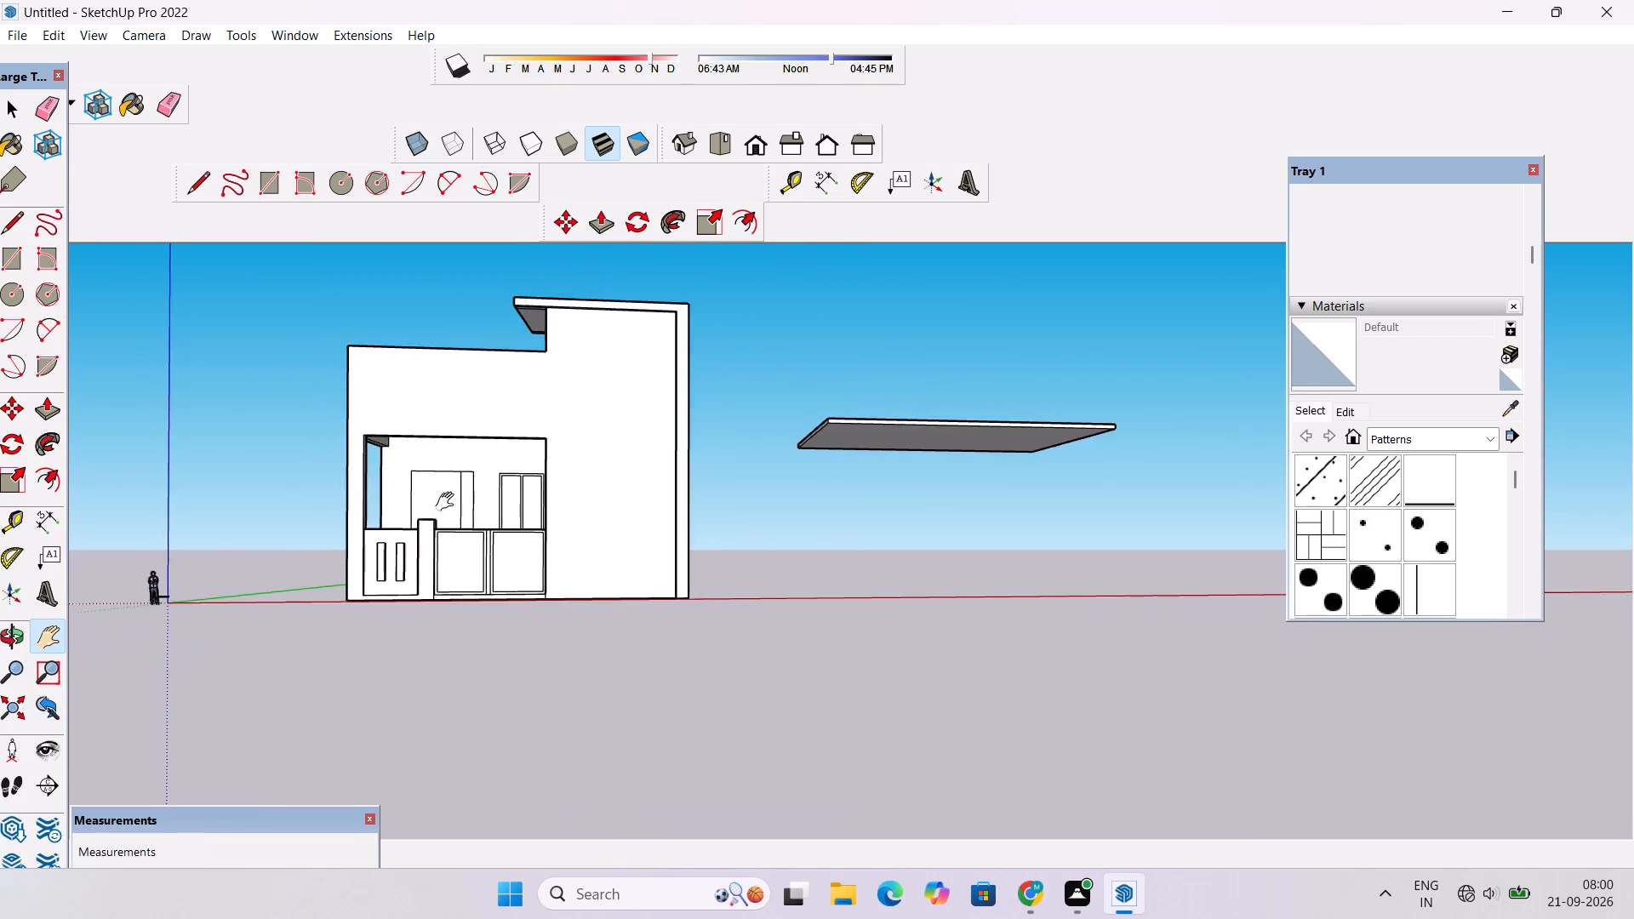
left_click_drag(448, 502, 450, 566)
scroll(404, 551, "up", 5)
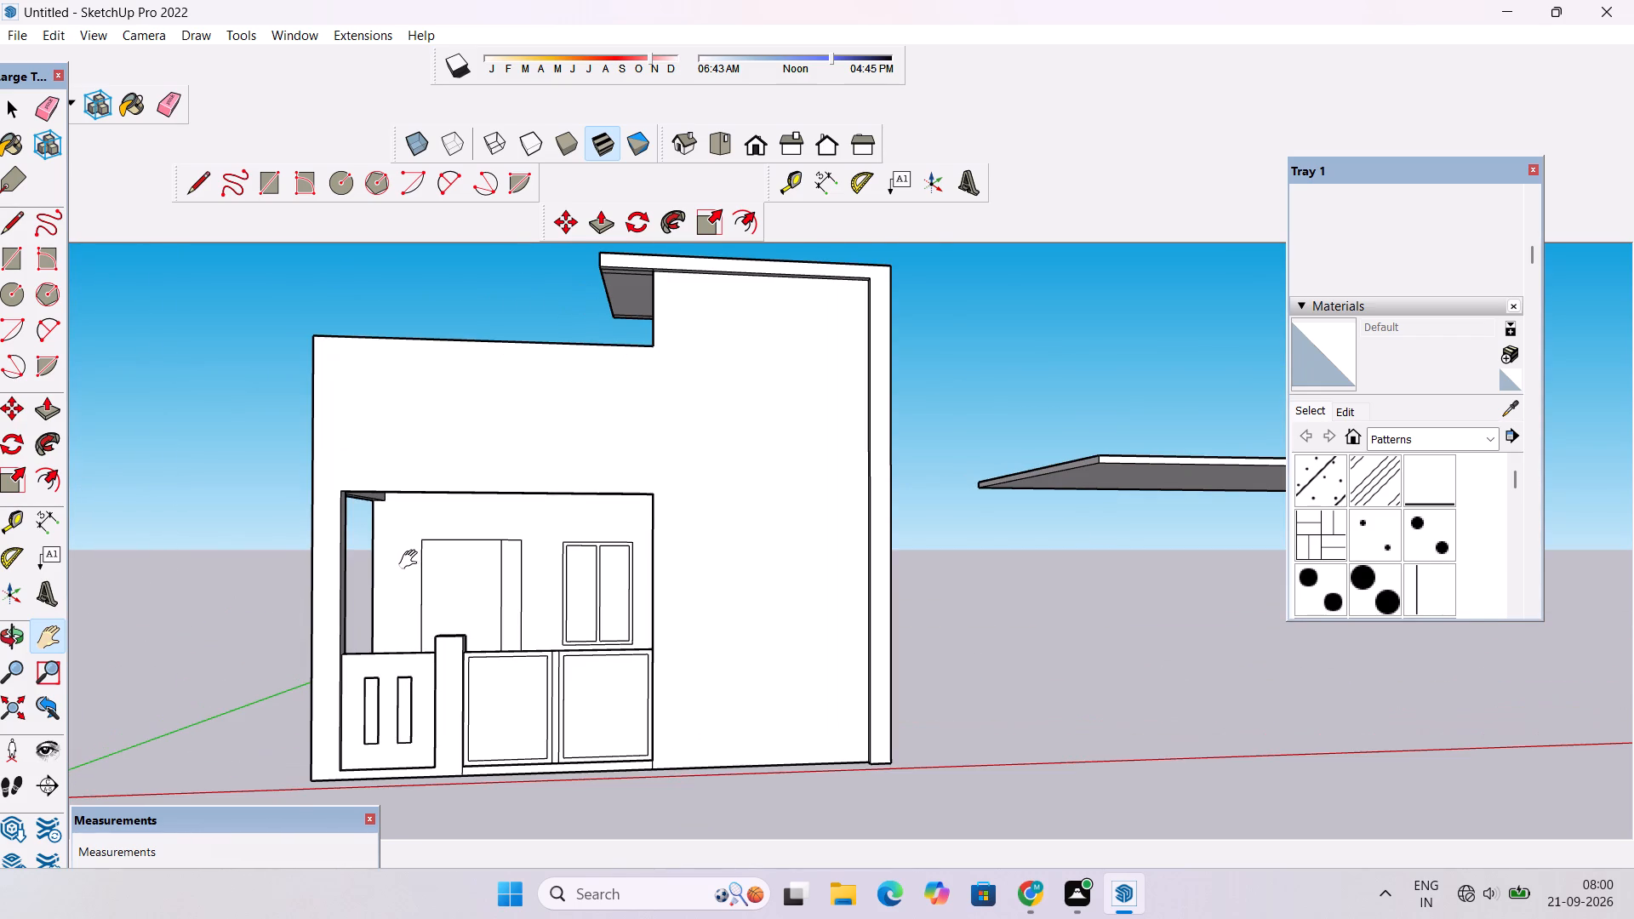
scroll(415, 556, "up", 1)
scroll(418, 551, "down", 4)
scroll(418, 551, "up", 4)
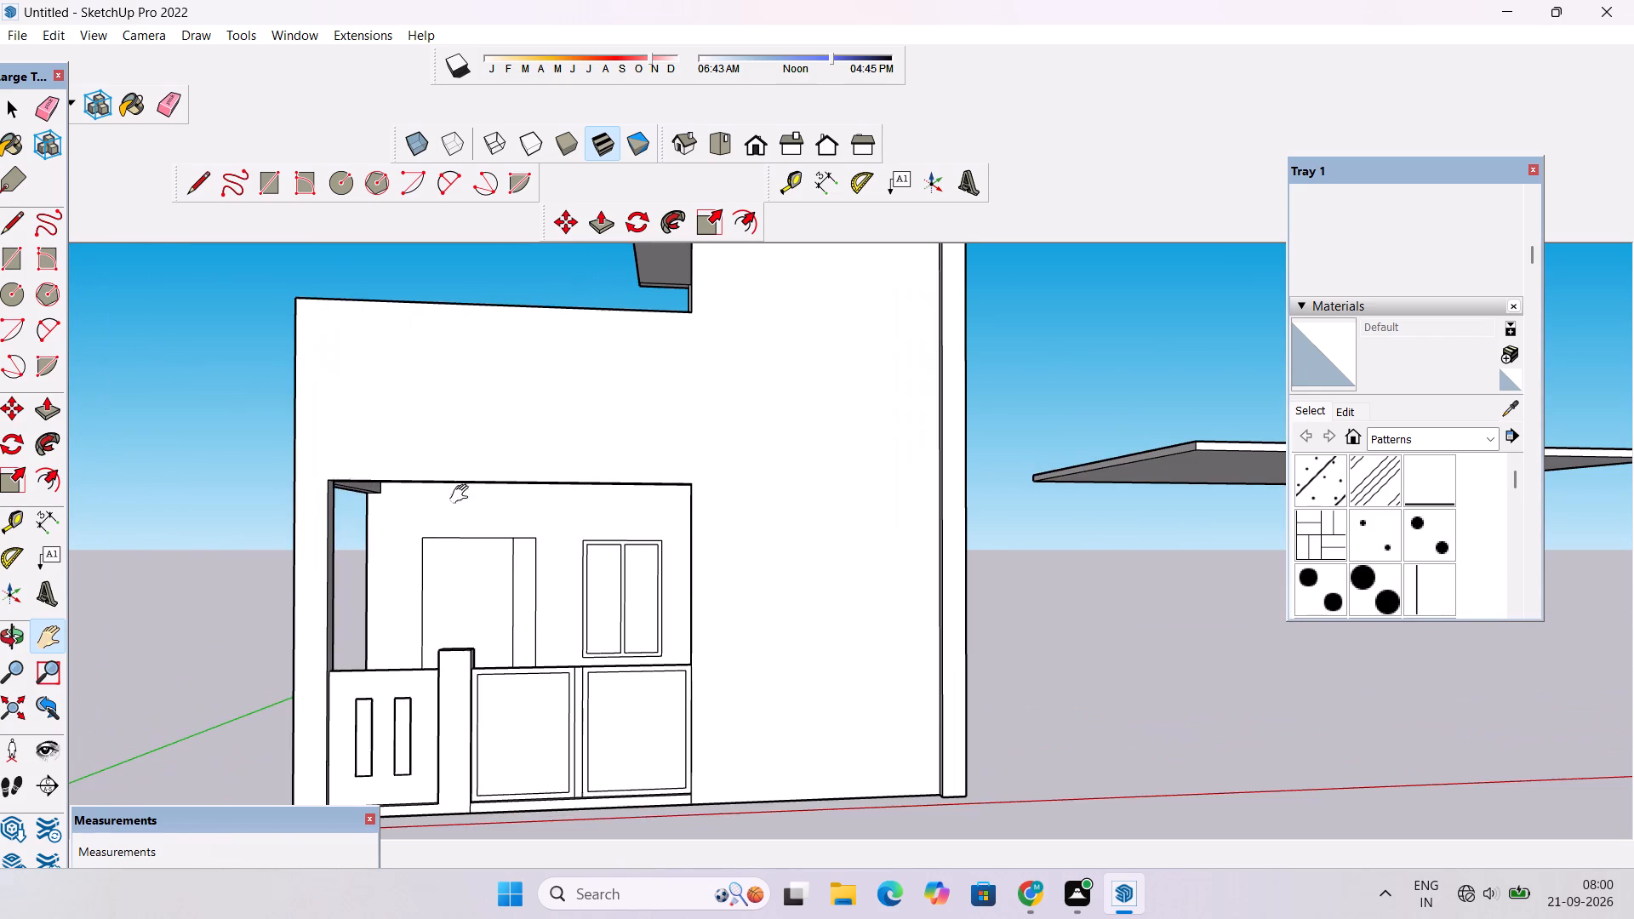
left_click_drag(515, 459, 510, 539)
scroll(511, 399, "down", 6)
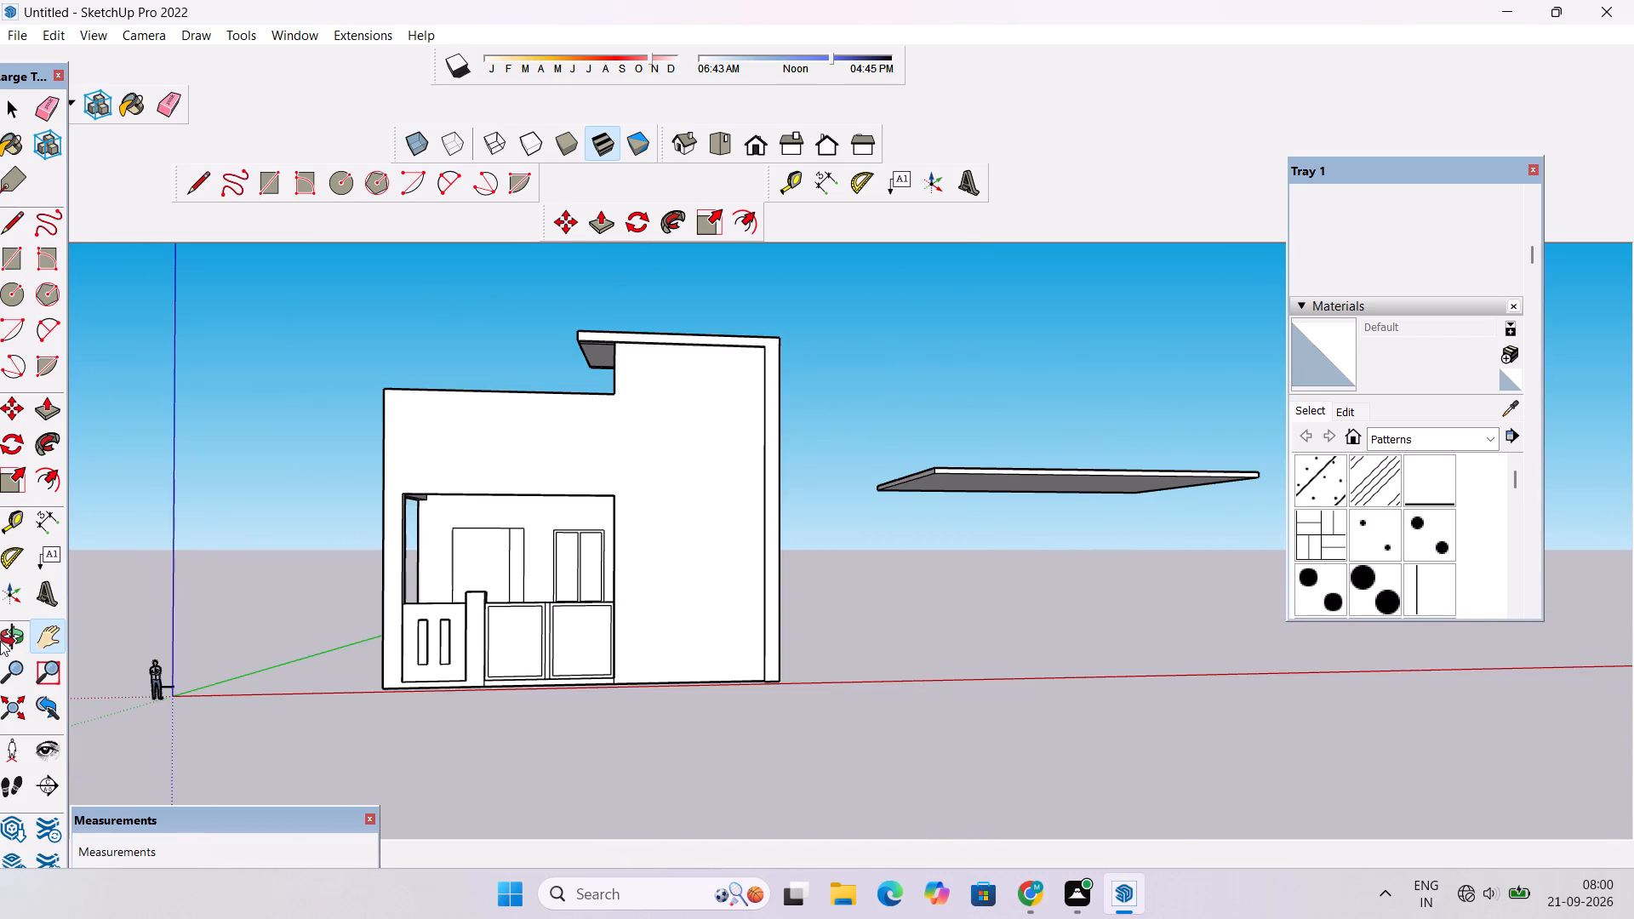
left_click(14, 636)
left_click_drag(433, 414, 444, 499)
scroll(444, 499, "down", 5)
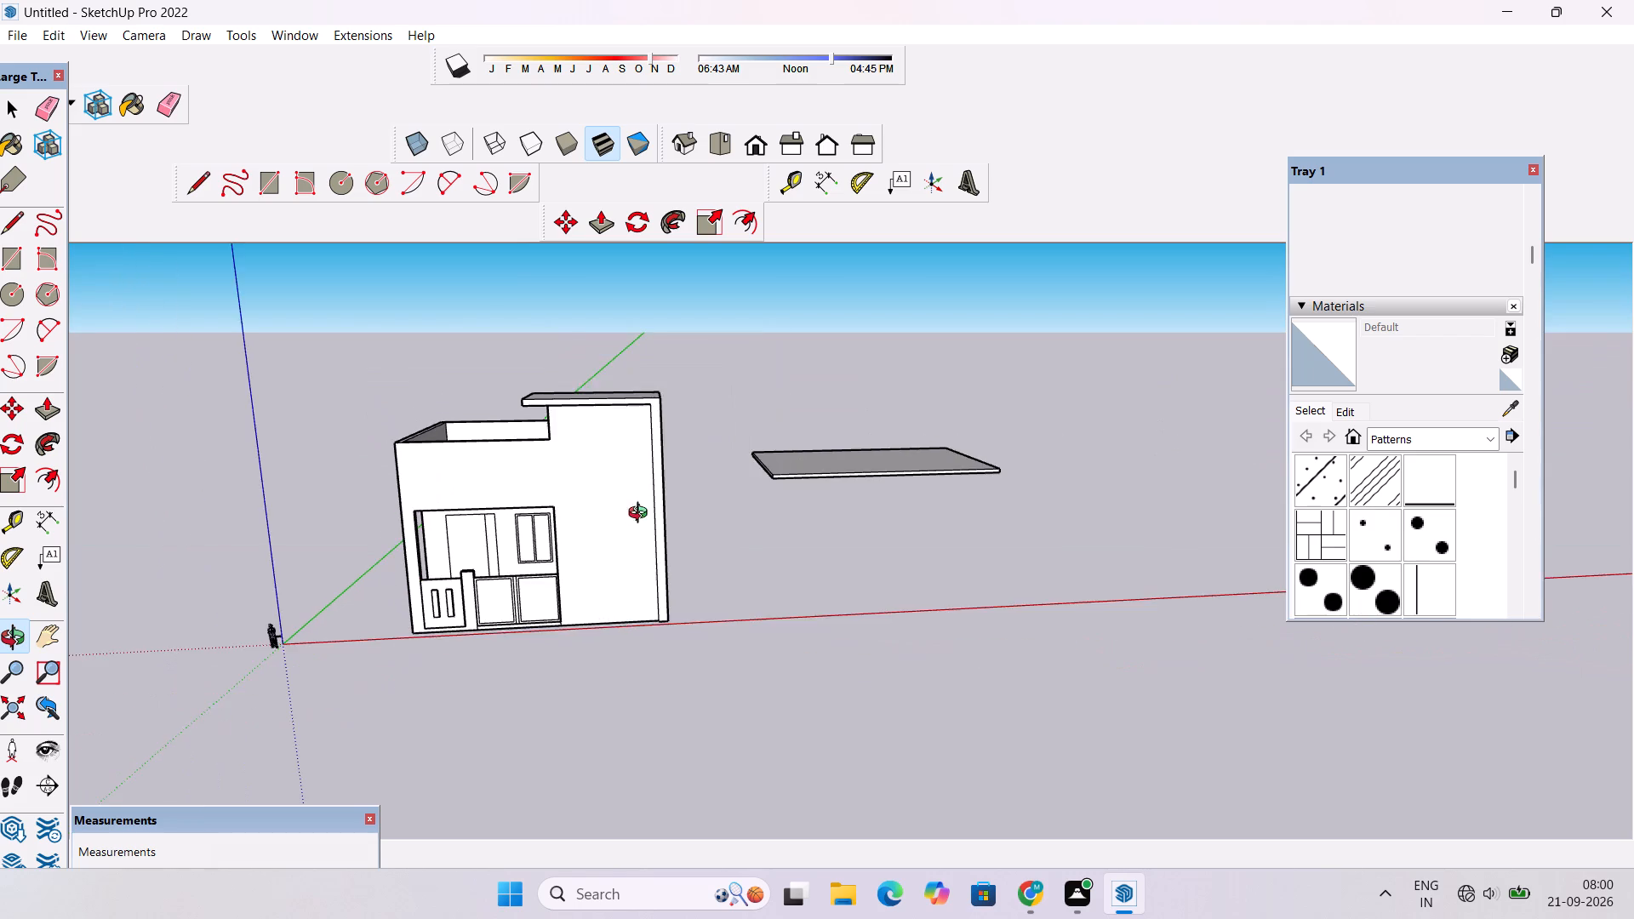
left_click_drag(642, 526, 551, 549)
scroll(530, 505, "up", 5)
scroll(530, 505, "down", 4)
left_click_drag(388, 386, 517, 306)
left_click_drag(643, 526, 613, 511)
scroll(605, 494, "down", 4)
left_click_drag(628, 568, 555, 601)
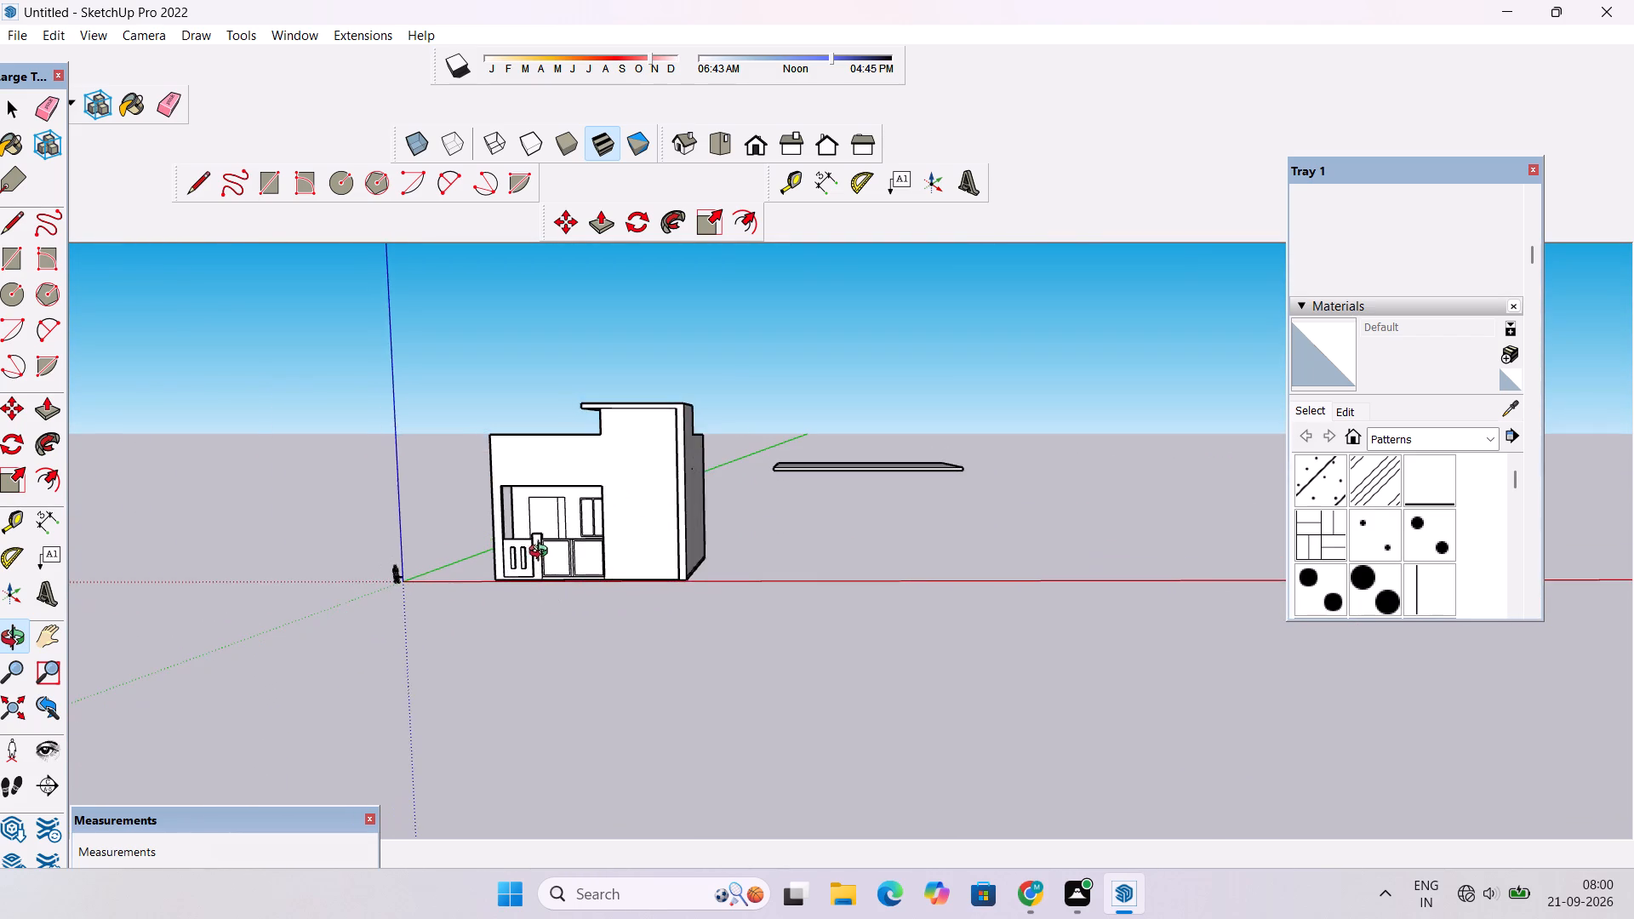
scroll(542, 549, "up", 3)
left_click_drag(530, 539, 568, 475, "shift")
scroll(580, 459, "down", 4)
left_click_drag(738, 367, 730, 473)
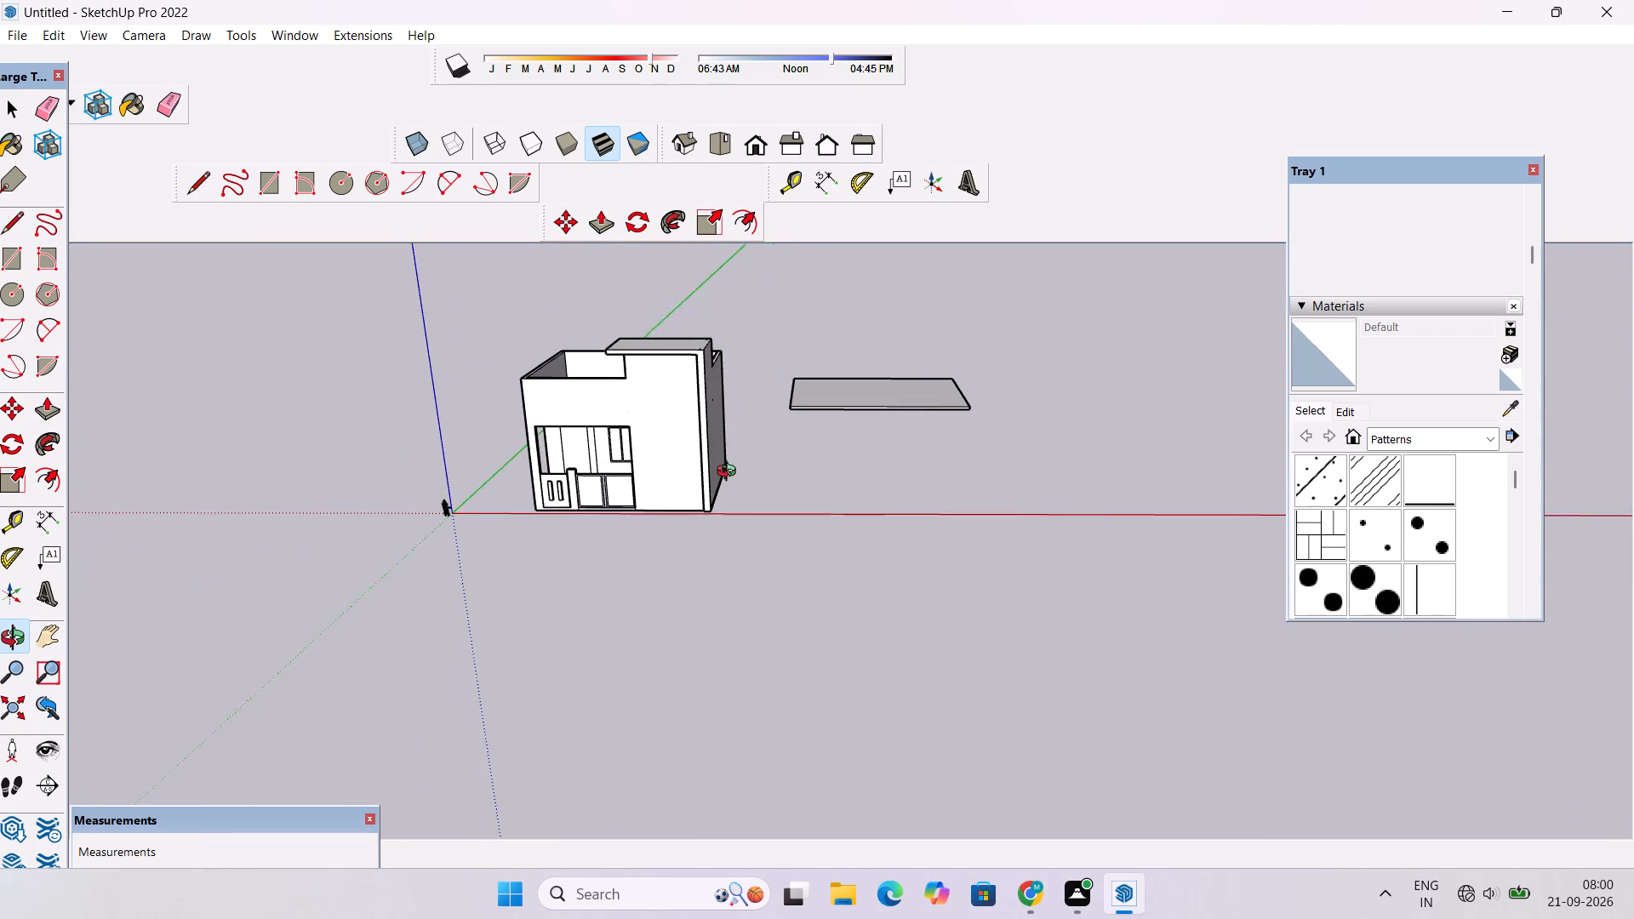
left_click_drag(730, 473, 730, 476)
scroll(545, 423, "up", 8)
left_click_drag(506, 431, 735, 266)
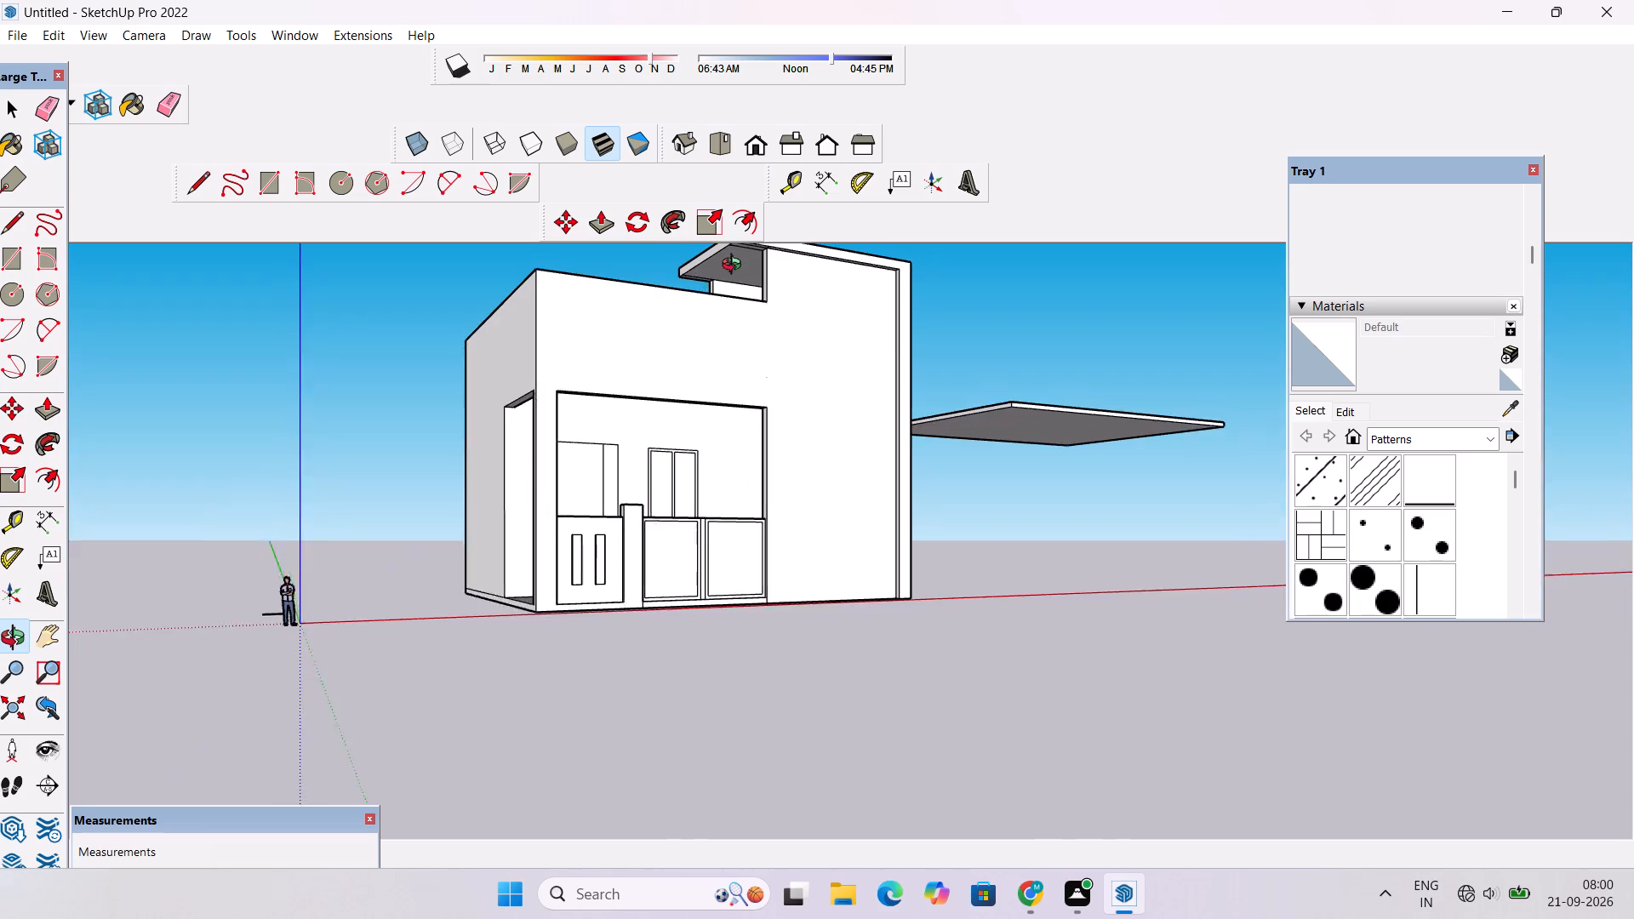
left_click_drag(735, 266, 739, 265)
left_click_drag(938, 465, 718, 482)
scroll(591, 434, "up", 3)
scroll(591, 434, "down", 7)
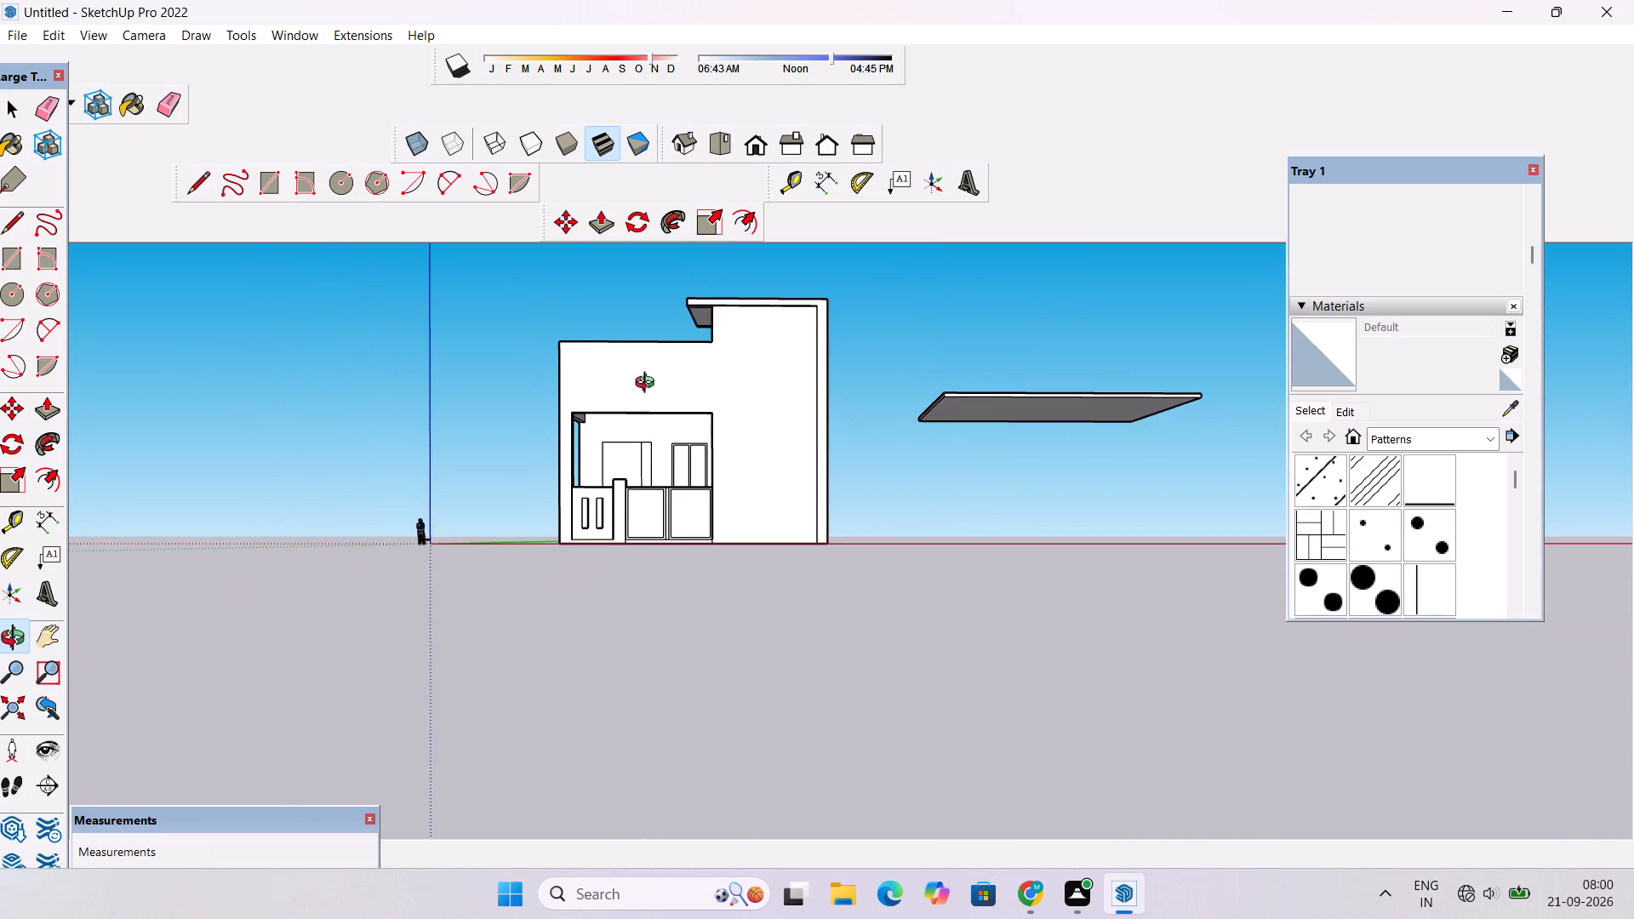
Examine the porch's front walls, stair and floor from raised viewpoints at the front and open side.
left_click_drag(705, 346, 659, 606)
scroll(615, 524, "up", 9)
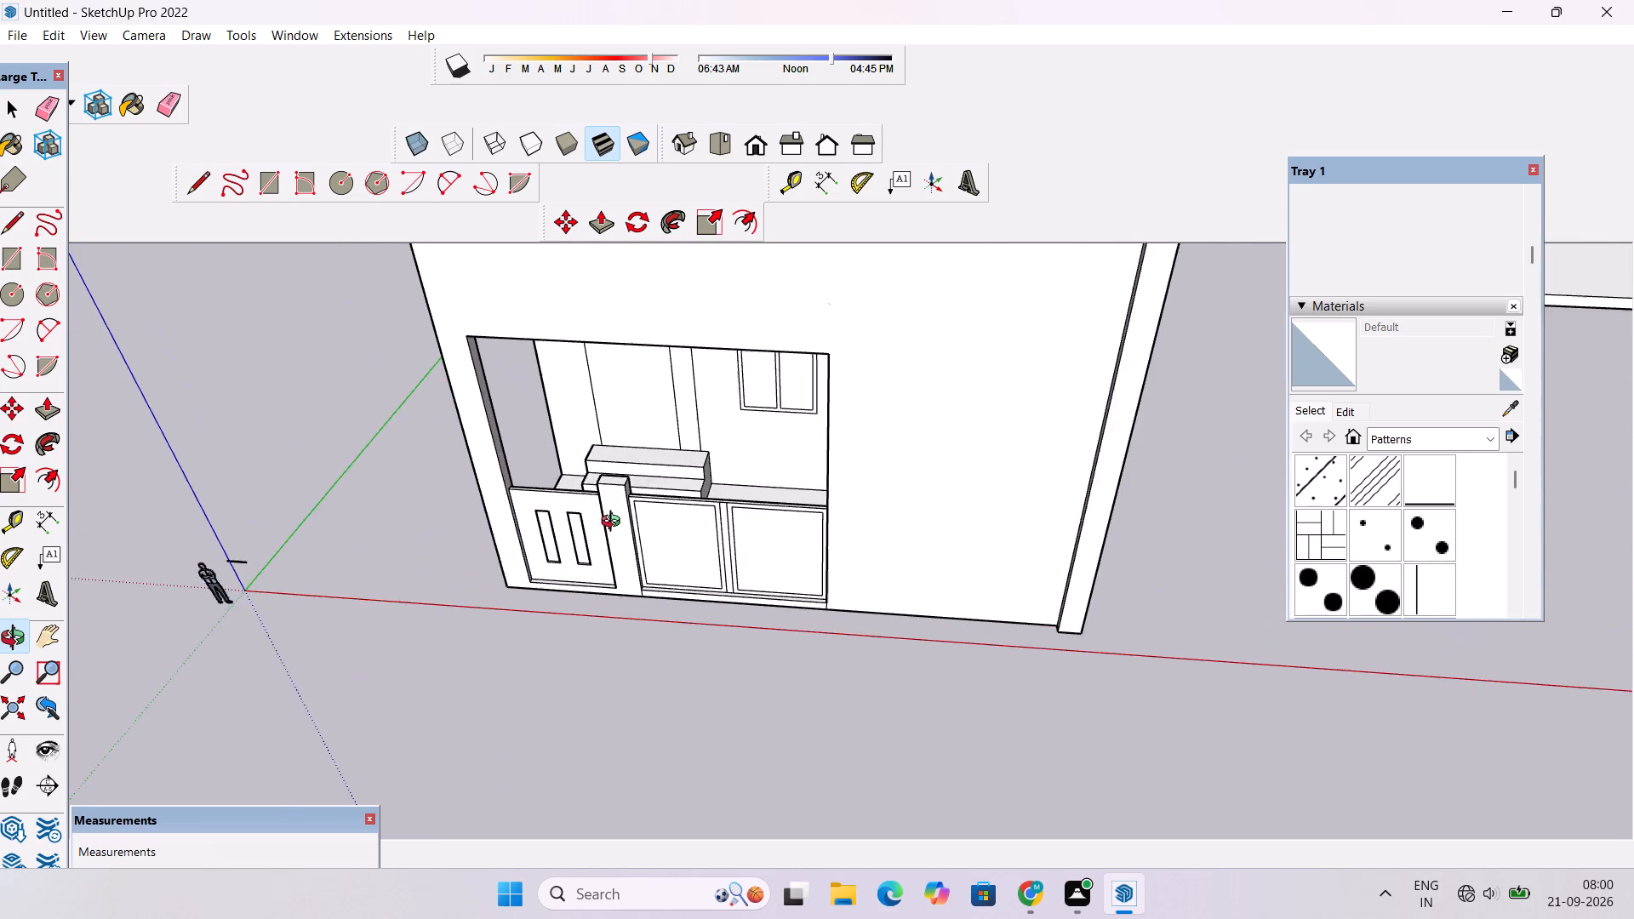
scroll(614, 523, "up", 2)
scroll(614, 523, "down", 4)
left_click_drag(413, 538, 799, 544)
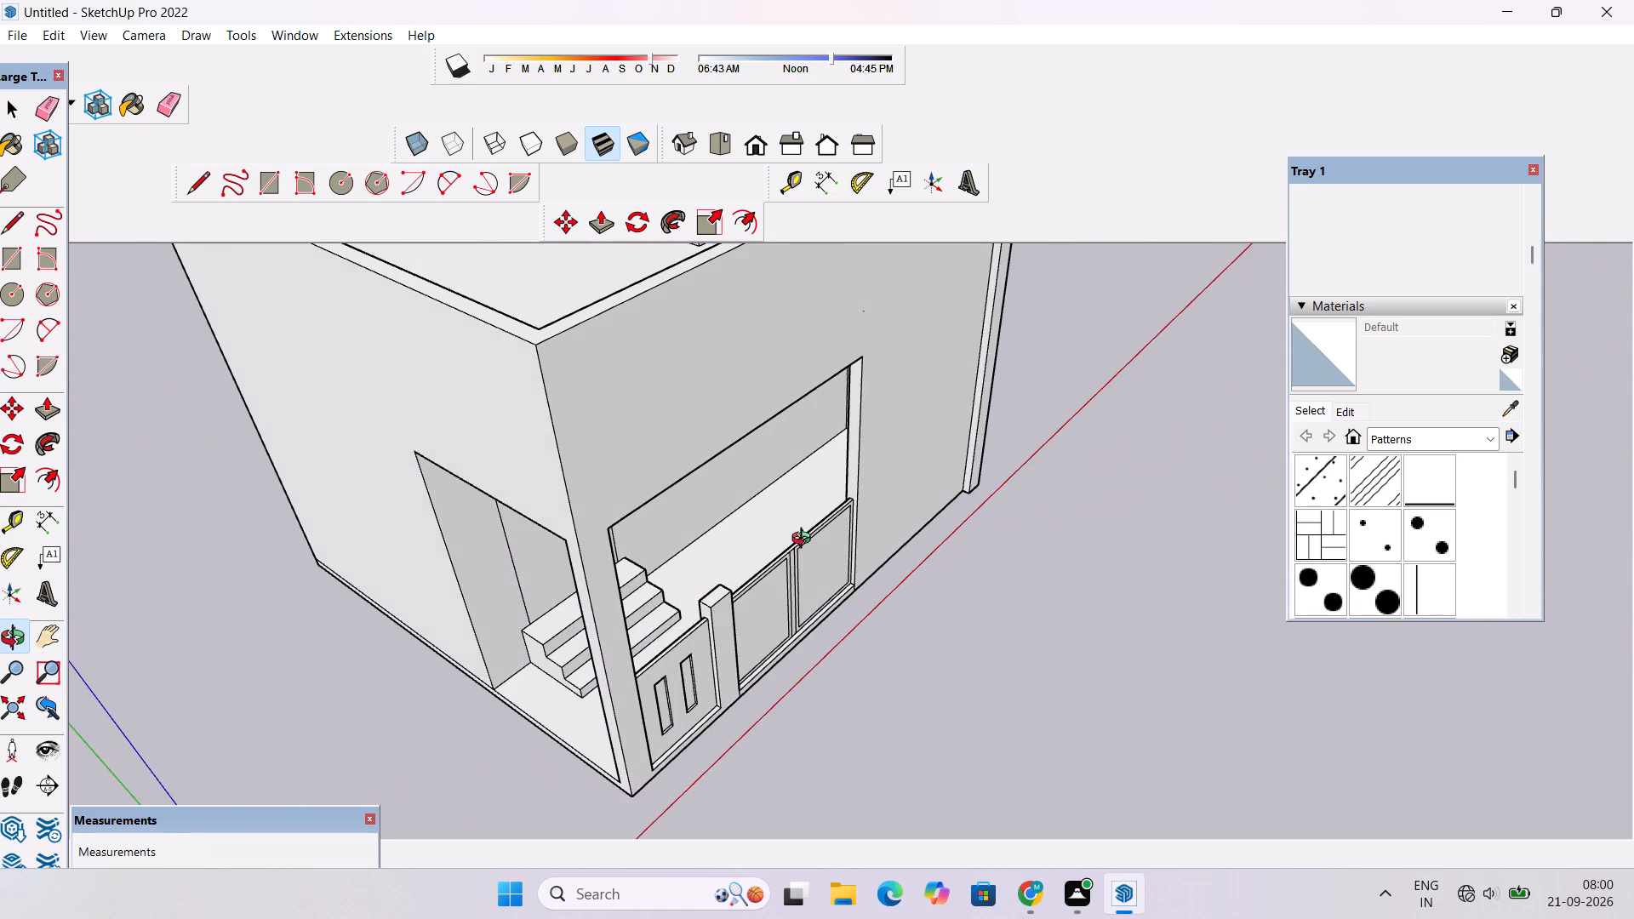
scroll(805, 540, "down", 4)
left_click_drag(790, 601, 792, 416, "shift")
left_click_drag(778, 474, 760, 579)
scroll(697, 495, "up", 7)
left_click_drag(683, 481, 674, 540, "shift")
scroll(568, 542, "up", 1, "shift")
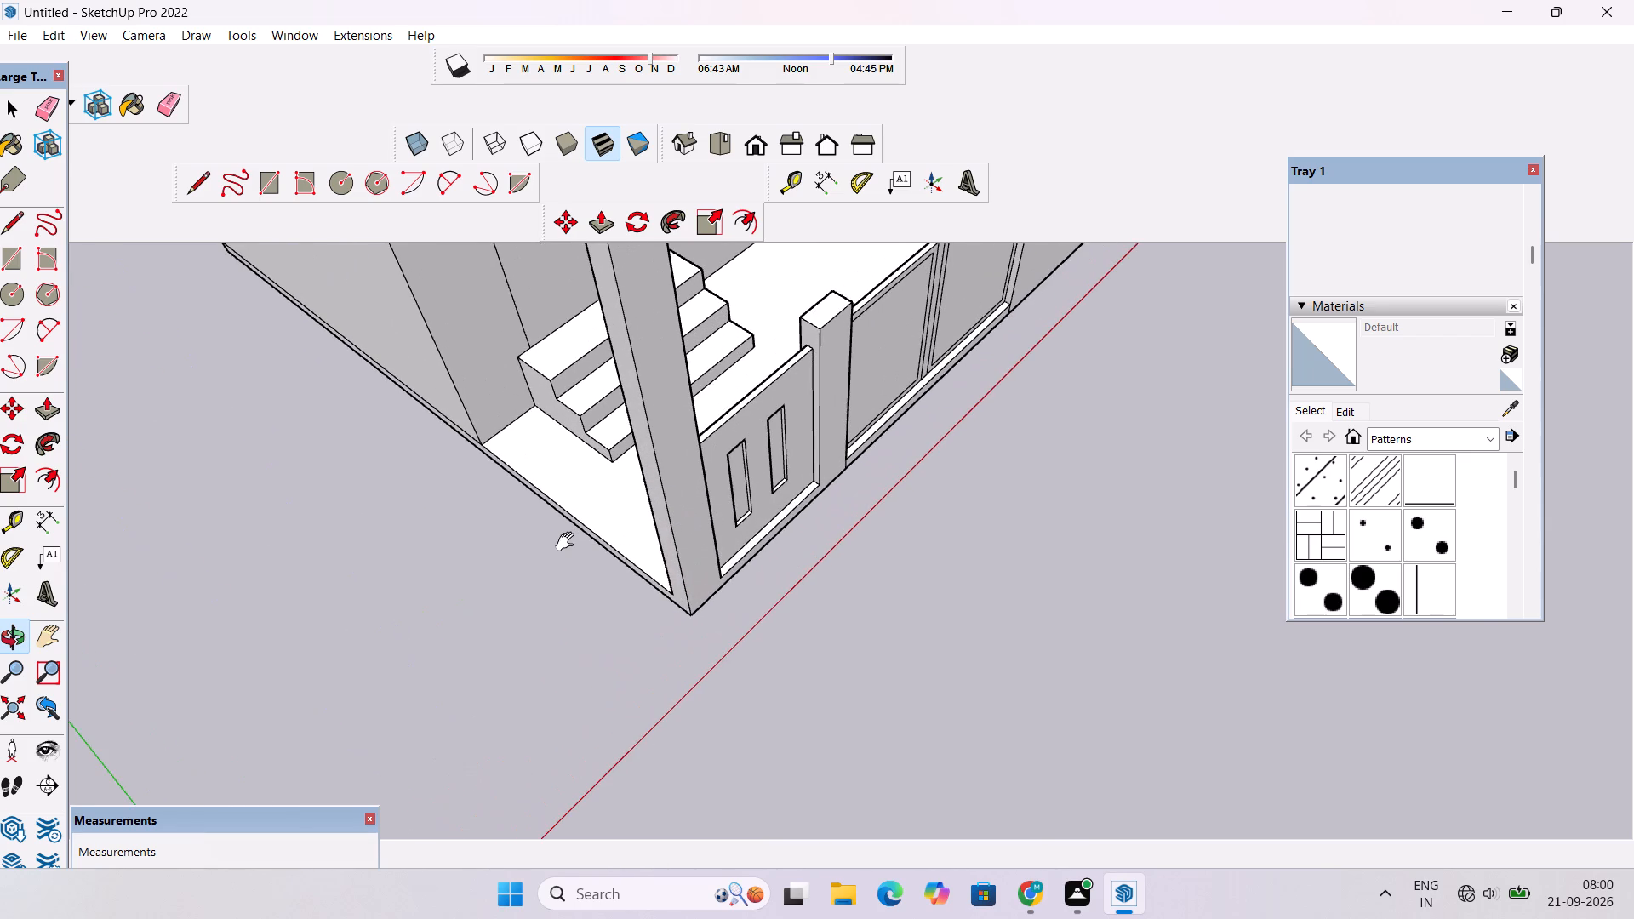
left_click_drag(568, 542, 795, 517)
scroll(644, 575, "up", 3)
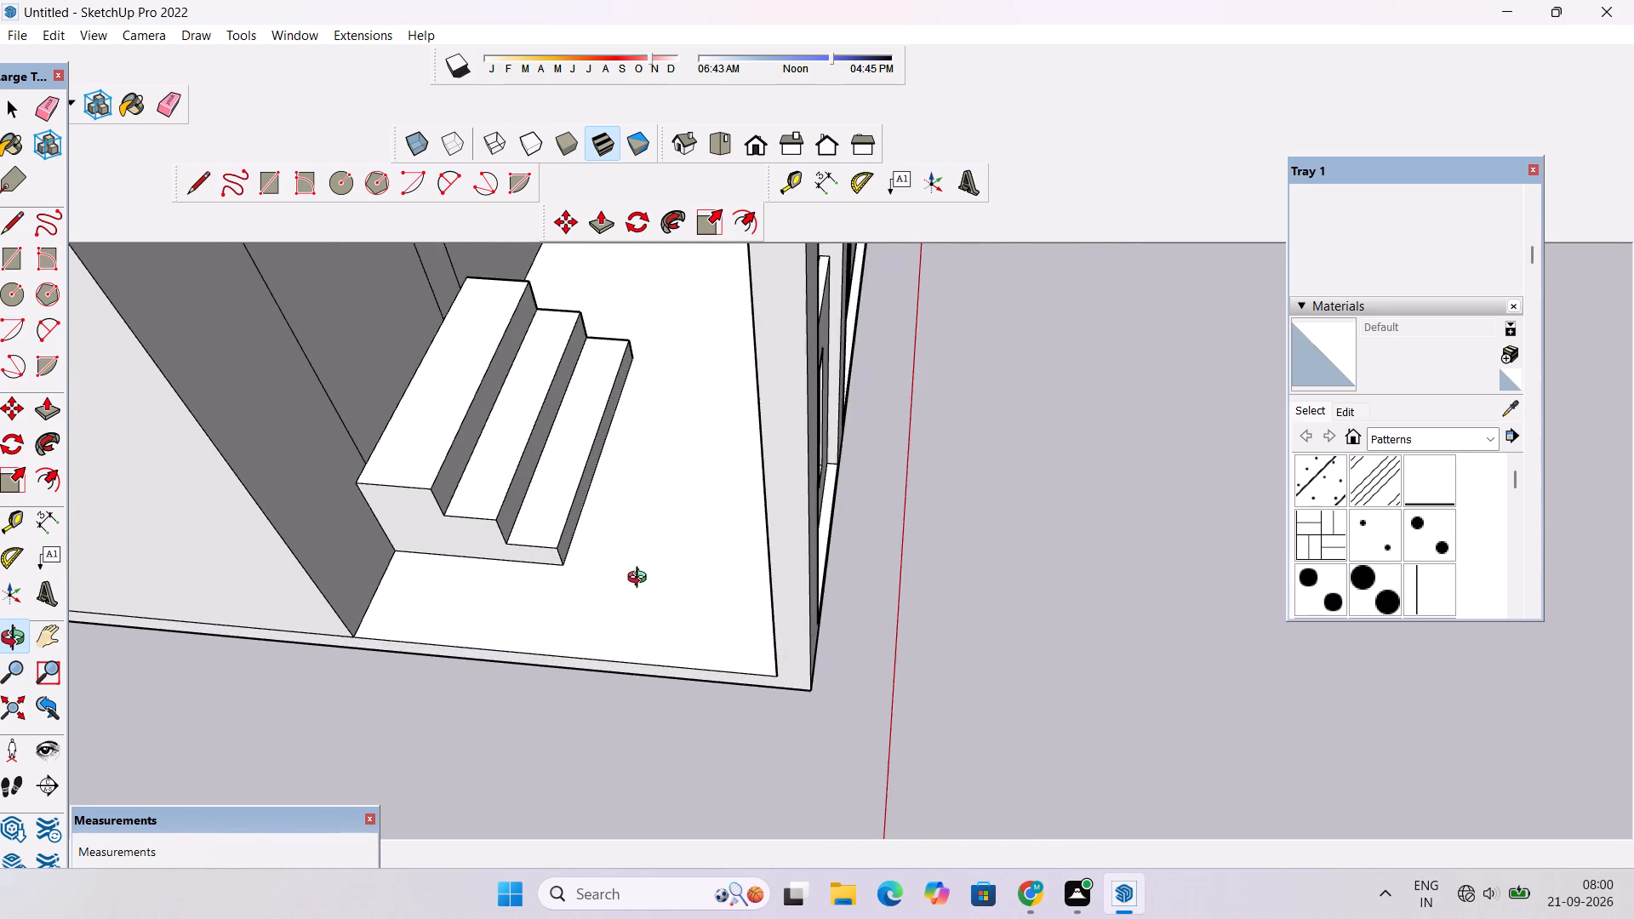
left_click_drag(641, 580, 720, 581, "shift")
scroll(728, 575, "down", 4)
left_click_drag(551, 651, 747, 664)
scroll(757, 665, "up", 3)
left_click_drag(755, 681, 753, 682, "shift")
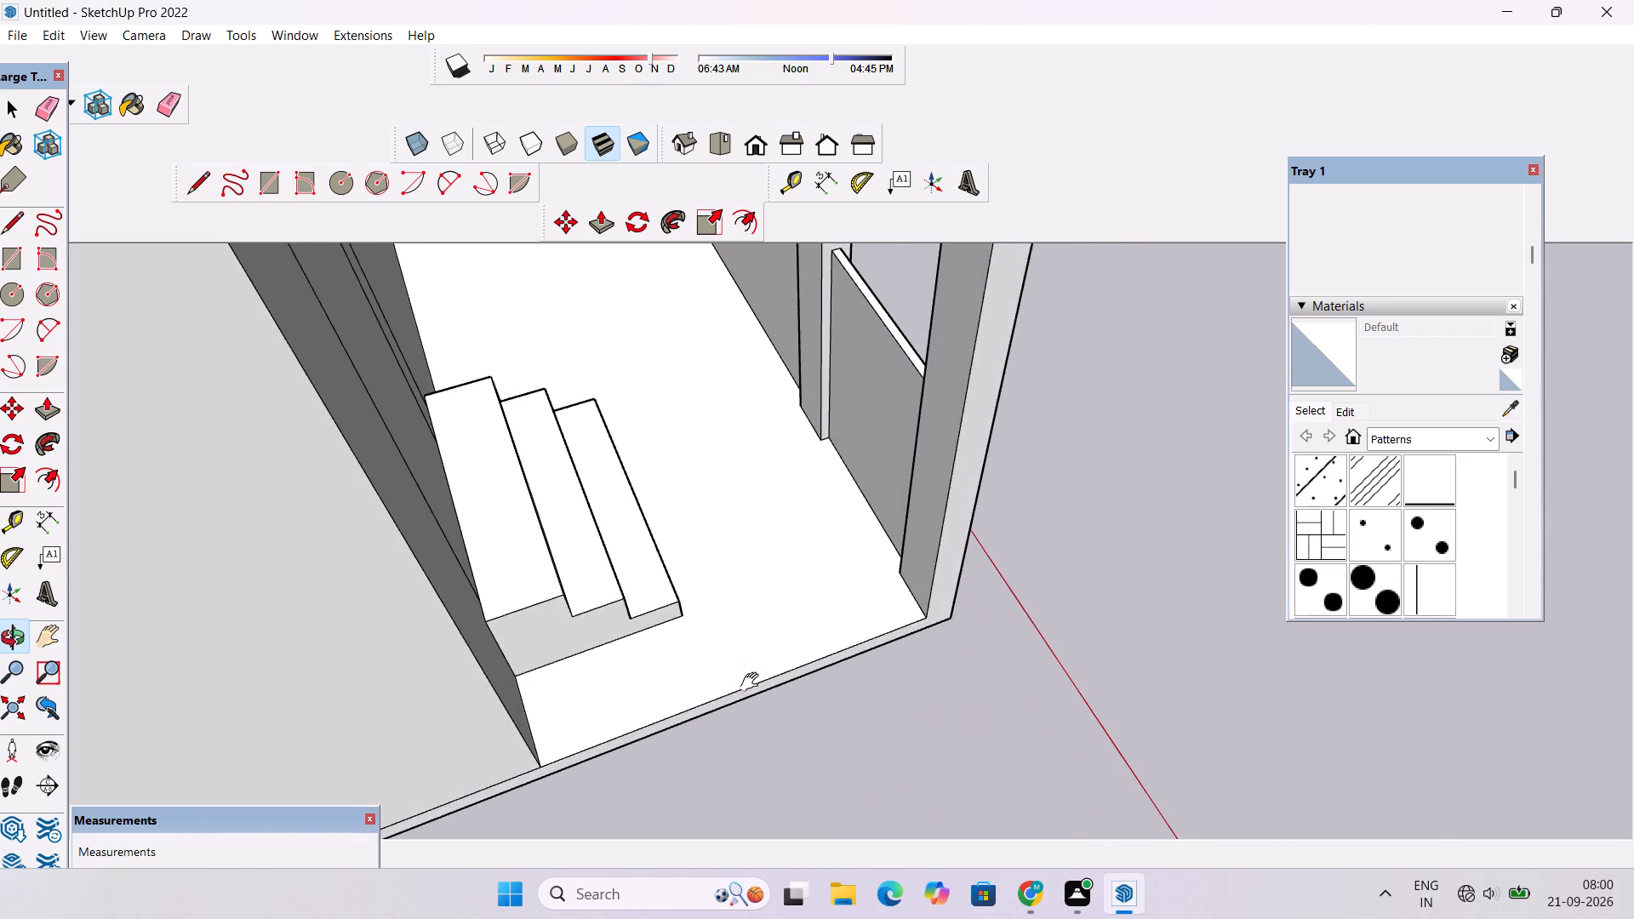
left_click_drag(753, 682, 729, 560, "shift")
scroll(736, 577, "up", 4, "shift")
left_click_drag(769, 551, 711, 642, "shift")
scroll(689, 640, "down", 4)
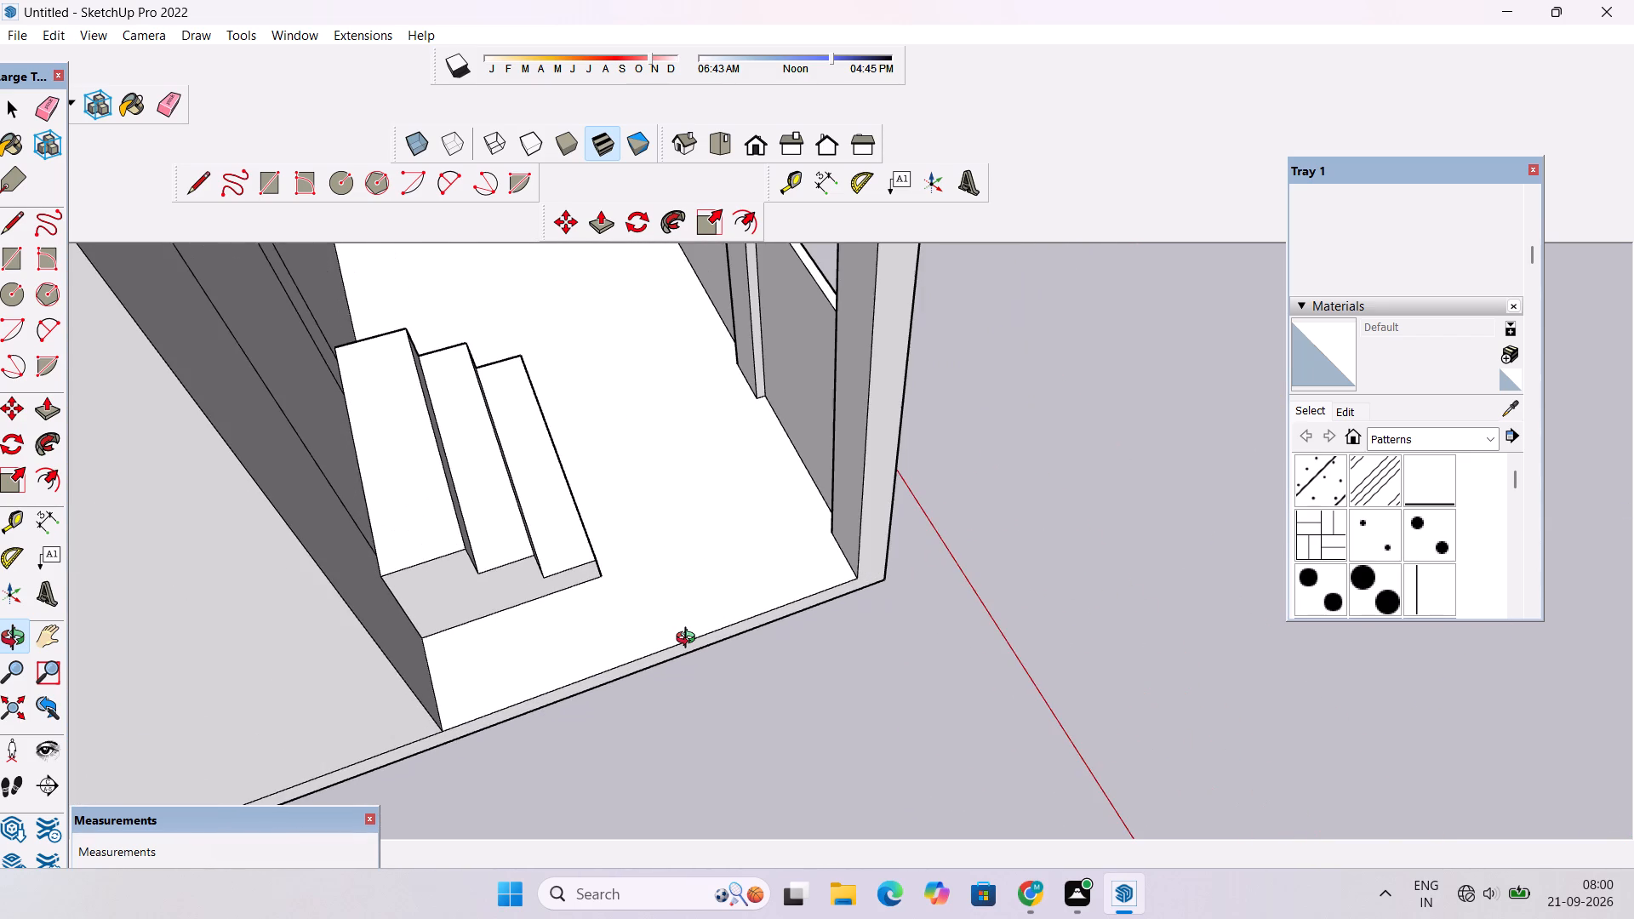
left_click_drag(689, 640, 676, 648)
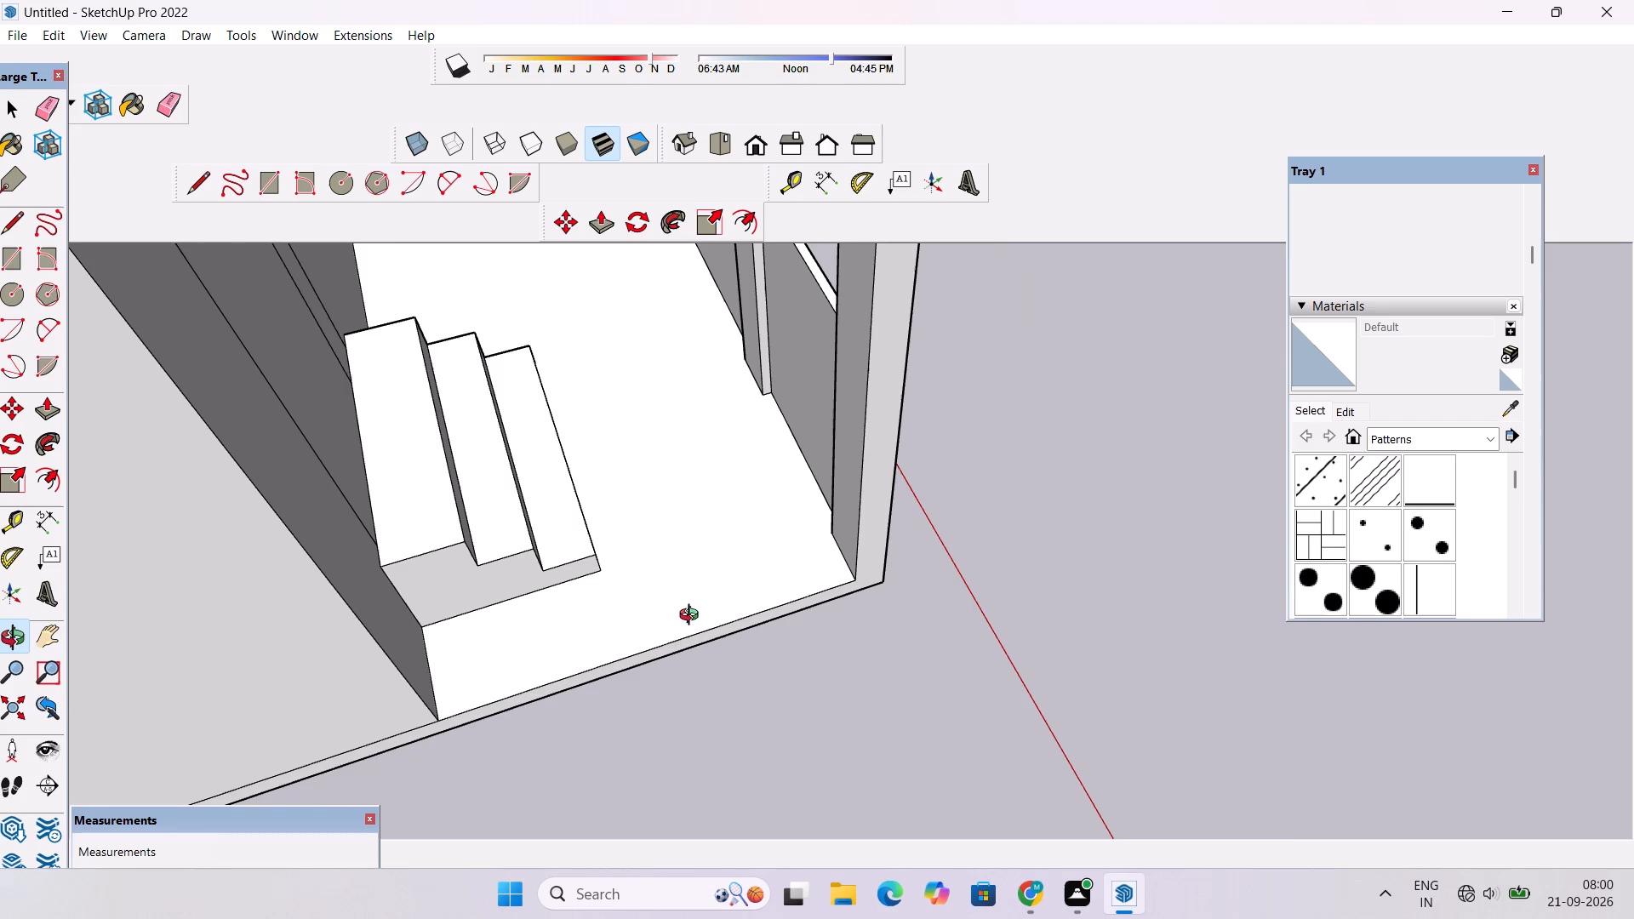
Place a guide on the porch floor, offset 1.5' inward from the floor's open side edge beside the stair.
scroll(709, 614, "down", 2)
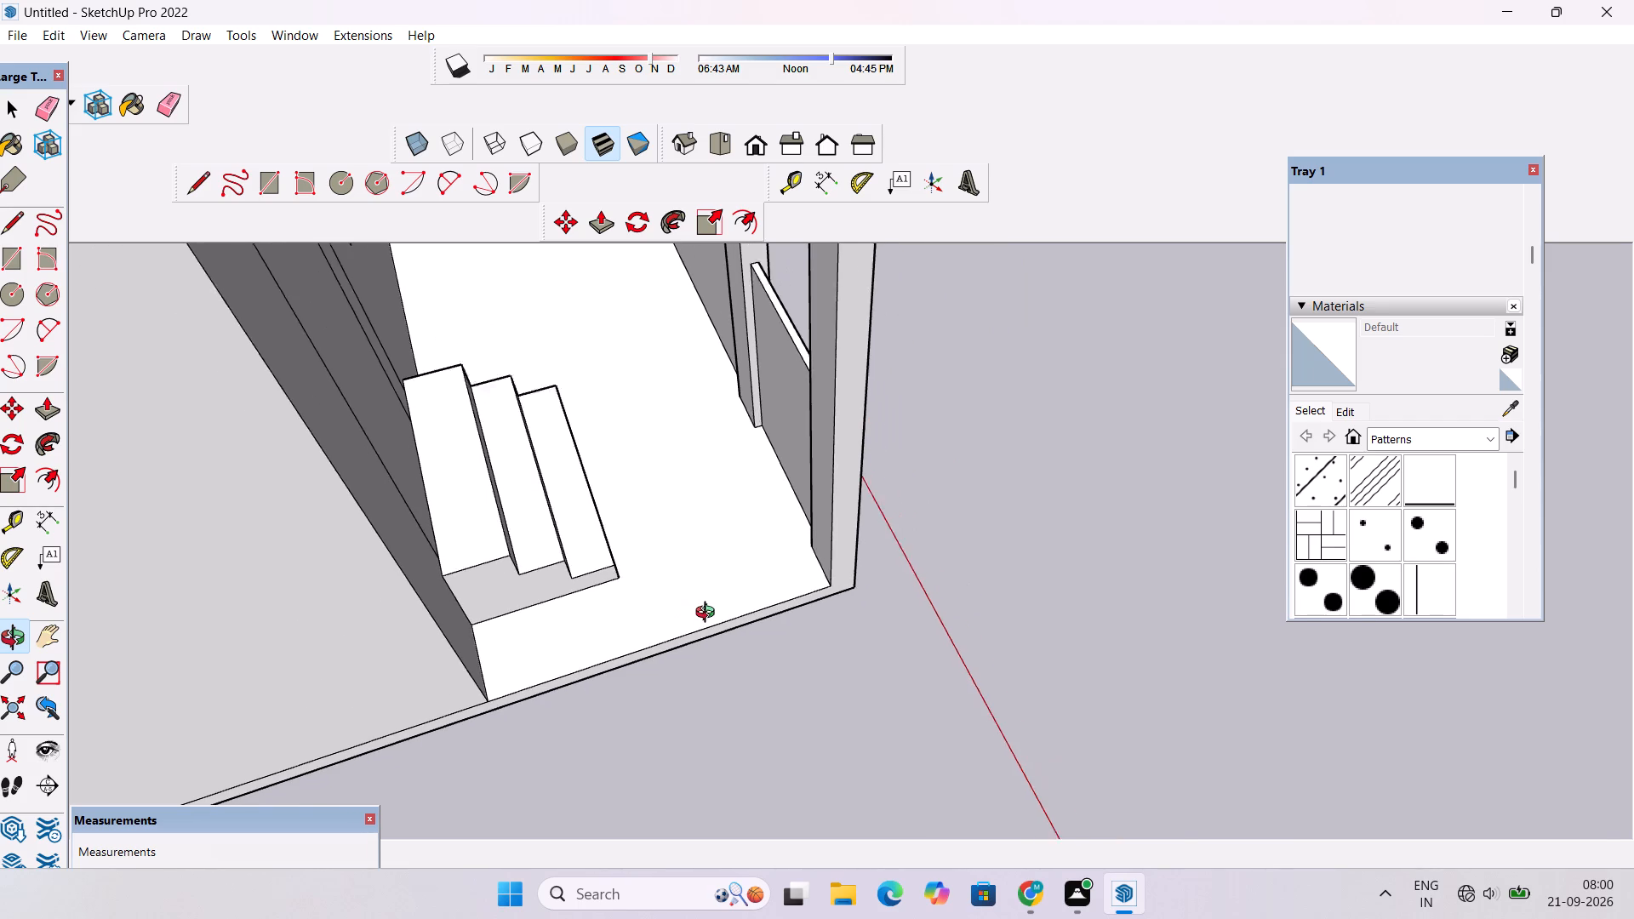
scroll(709, 614, "down", 4)
left_click_drag(750, 648, 475, 616)
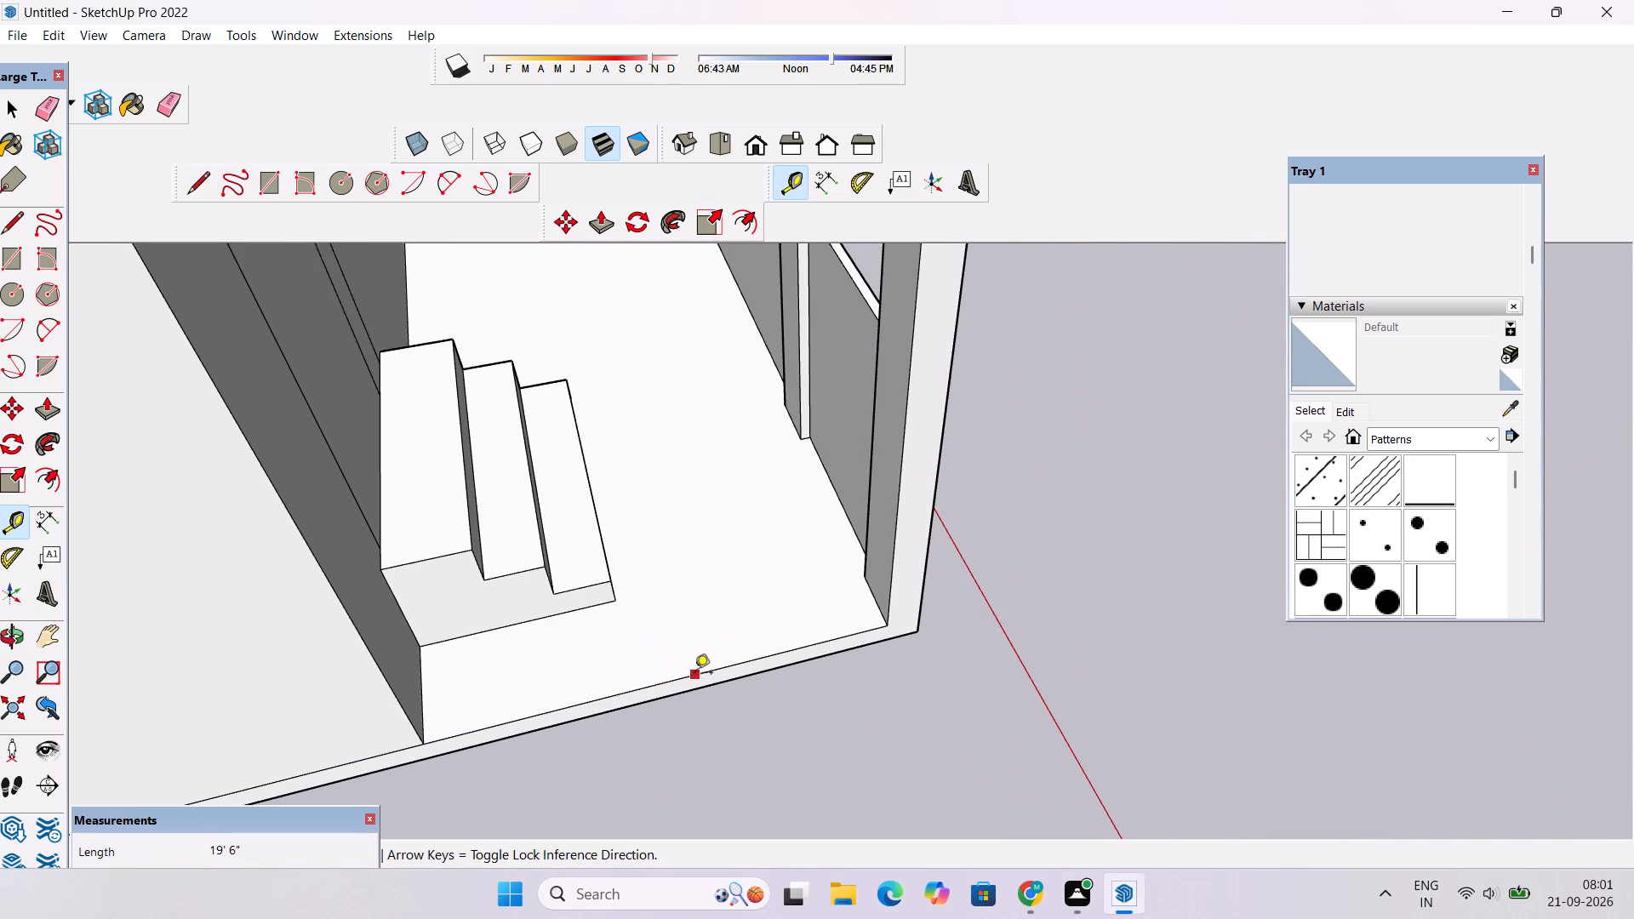
left_click(665, 685)
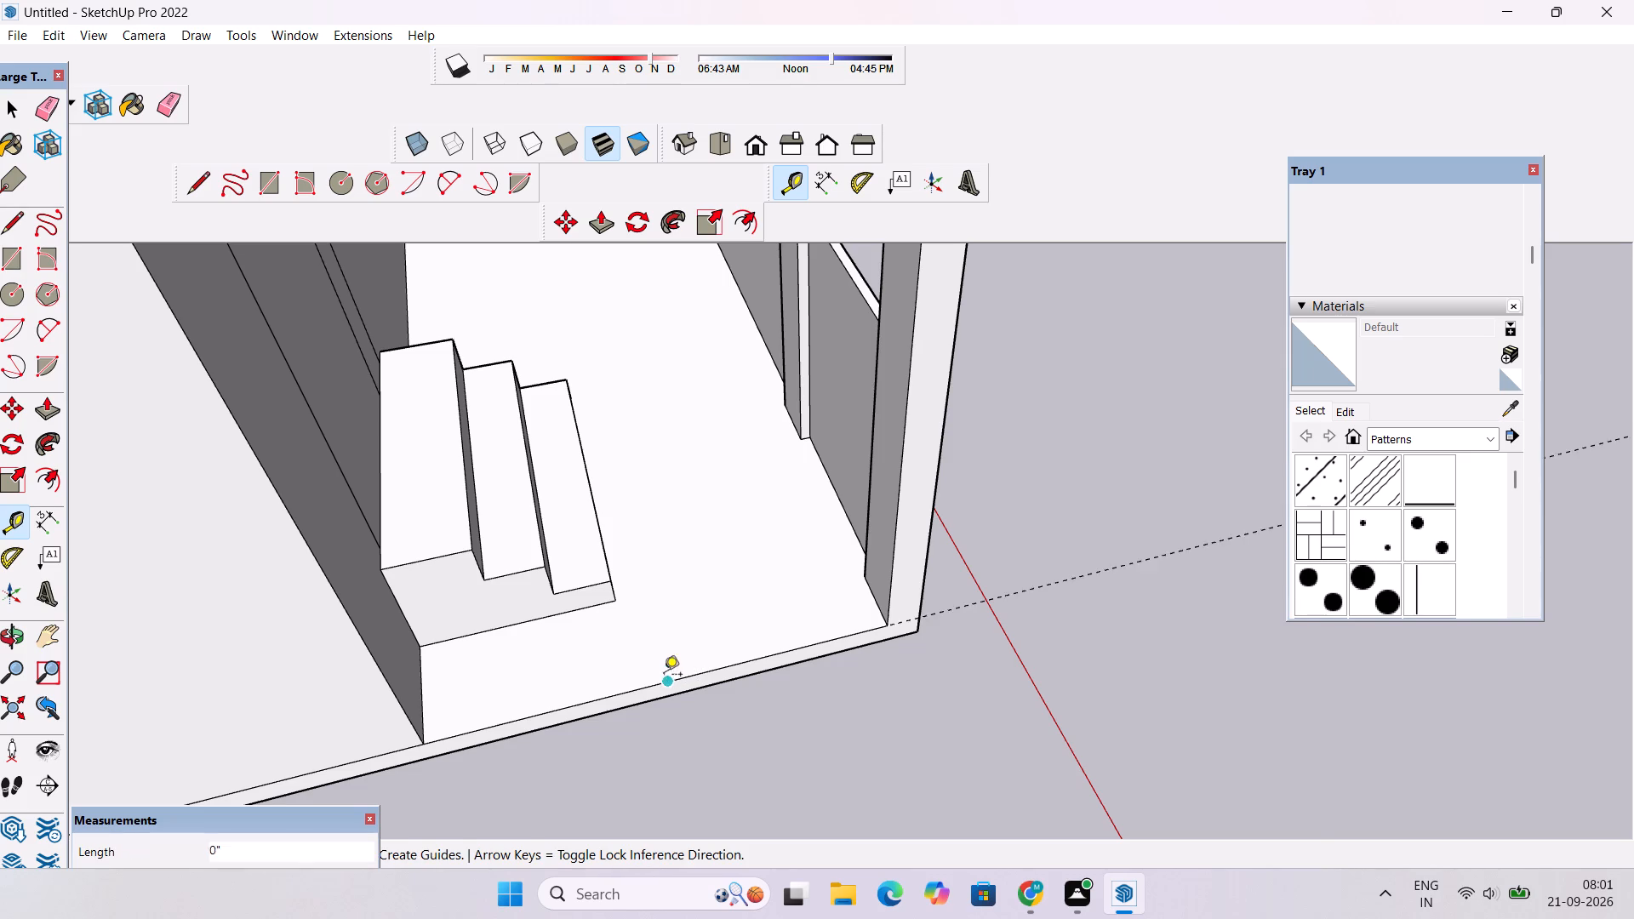
scroll(659, 665, "up", 4)
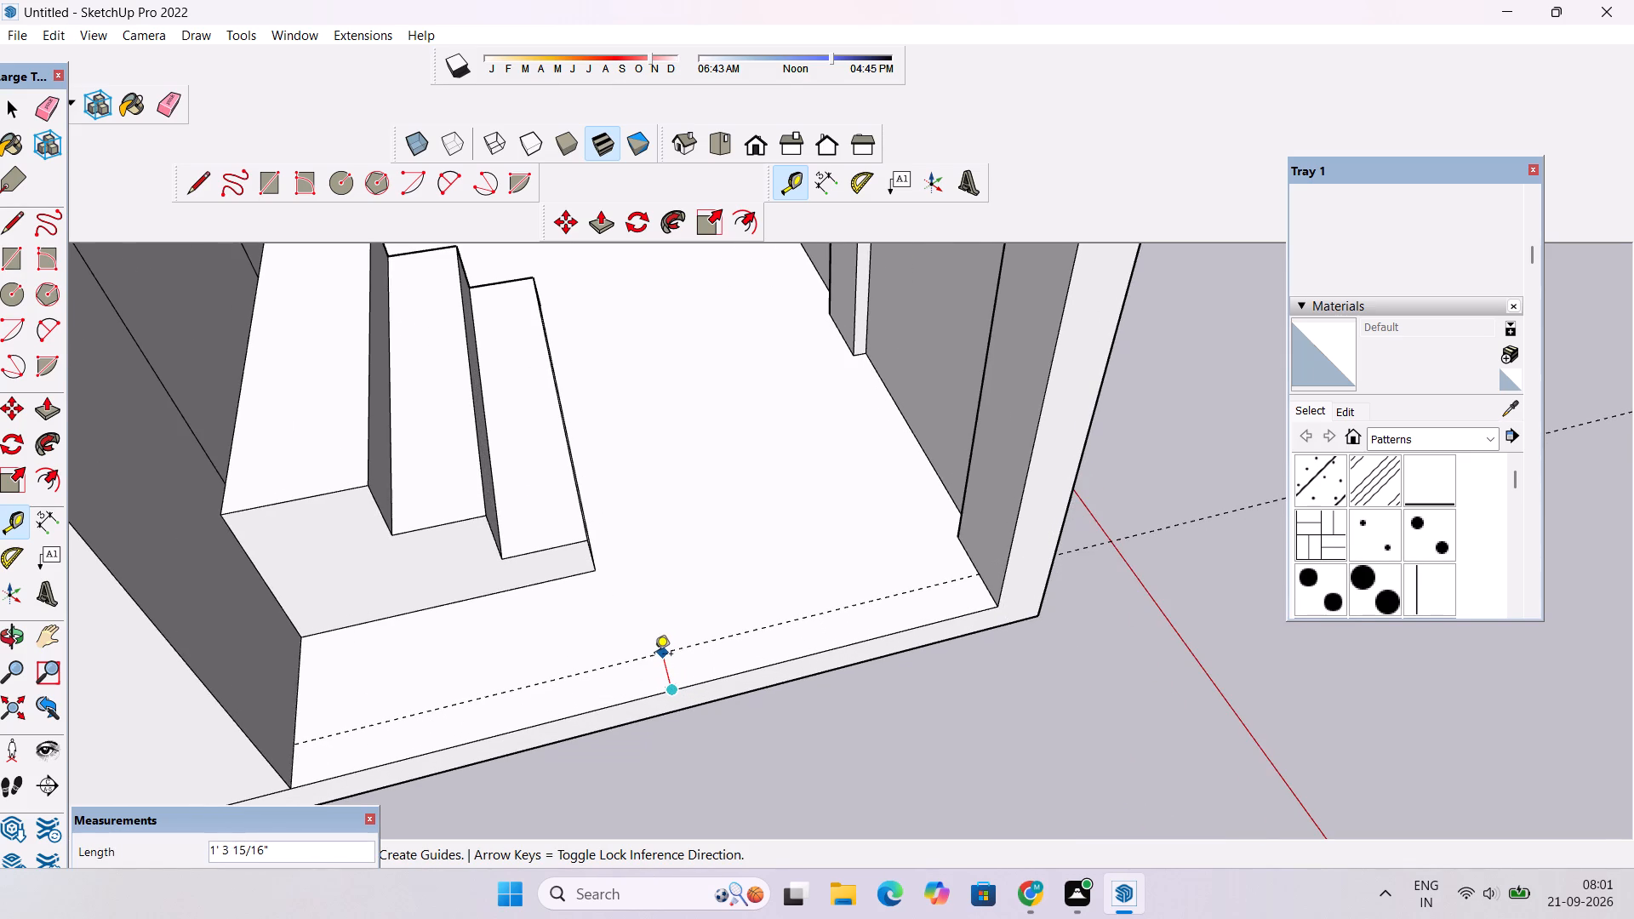
type("1.5'")
key("Return")
Draw a line along the guide across the porch floor, from the front wall to the opposite side wall.
key("l")
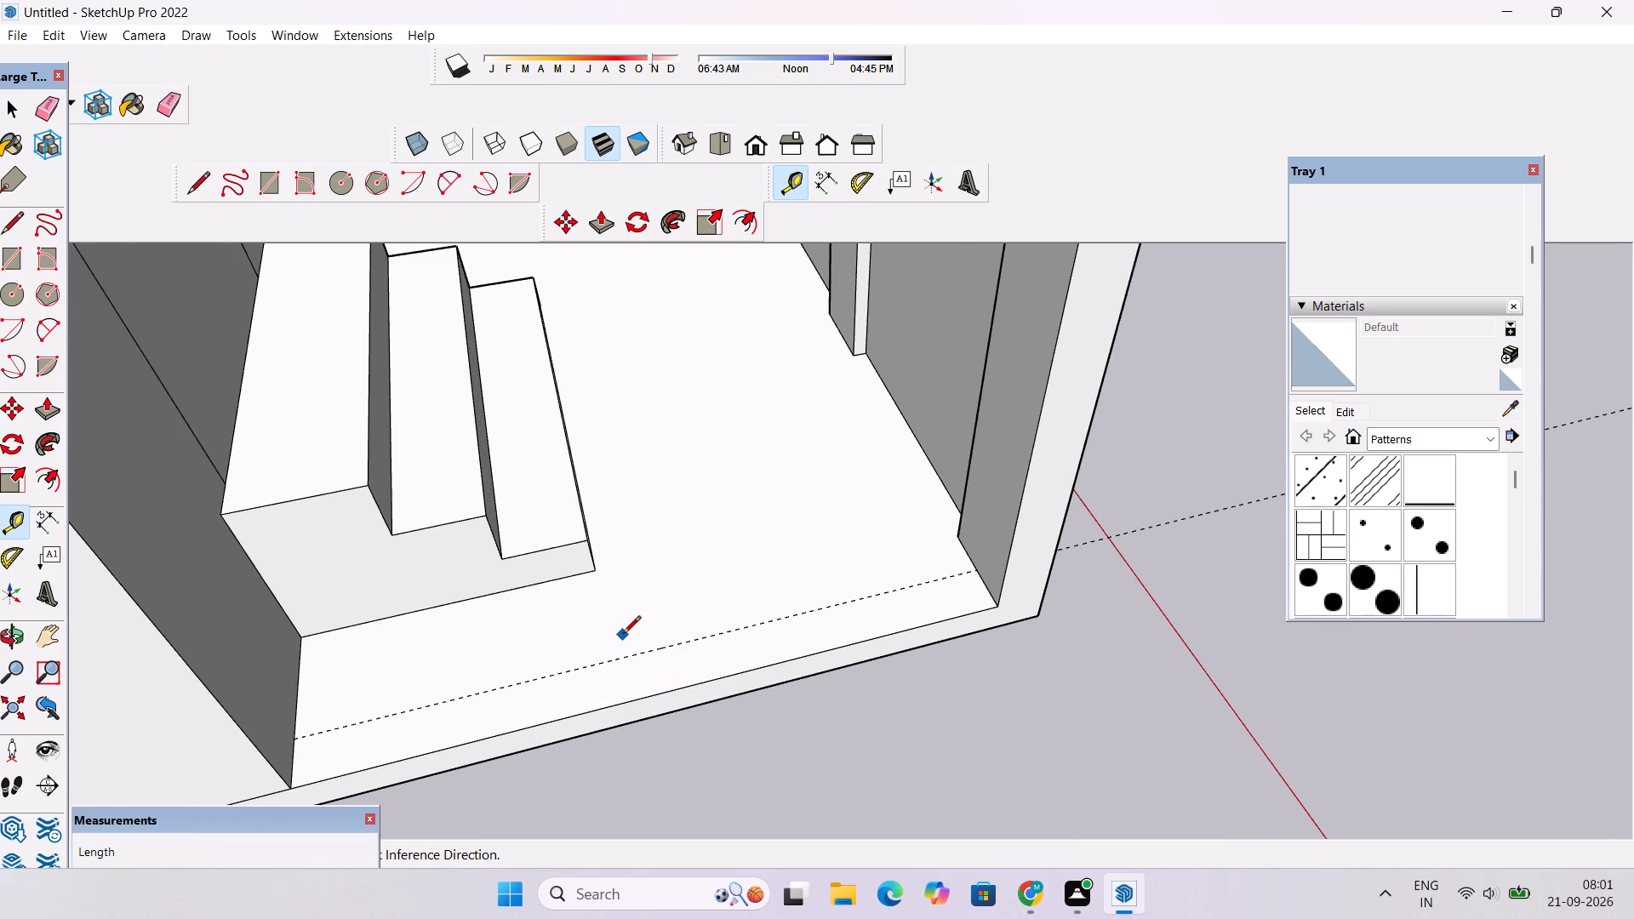
scroll(623, 635, "down", 2)
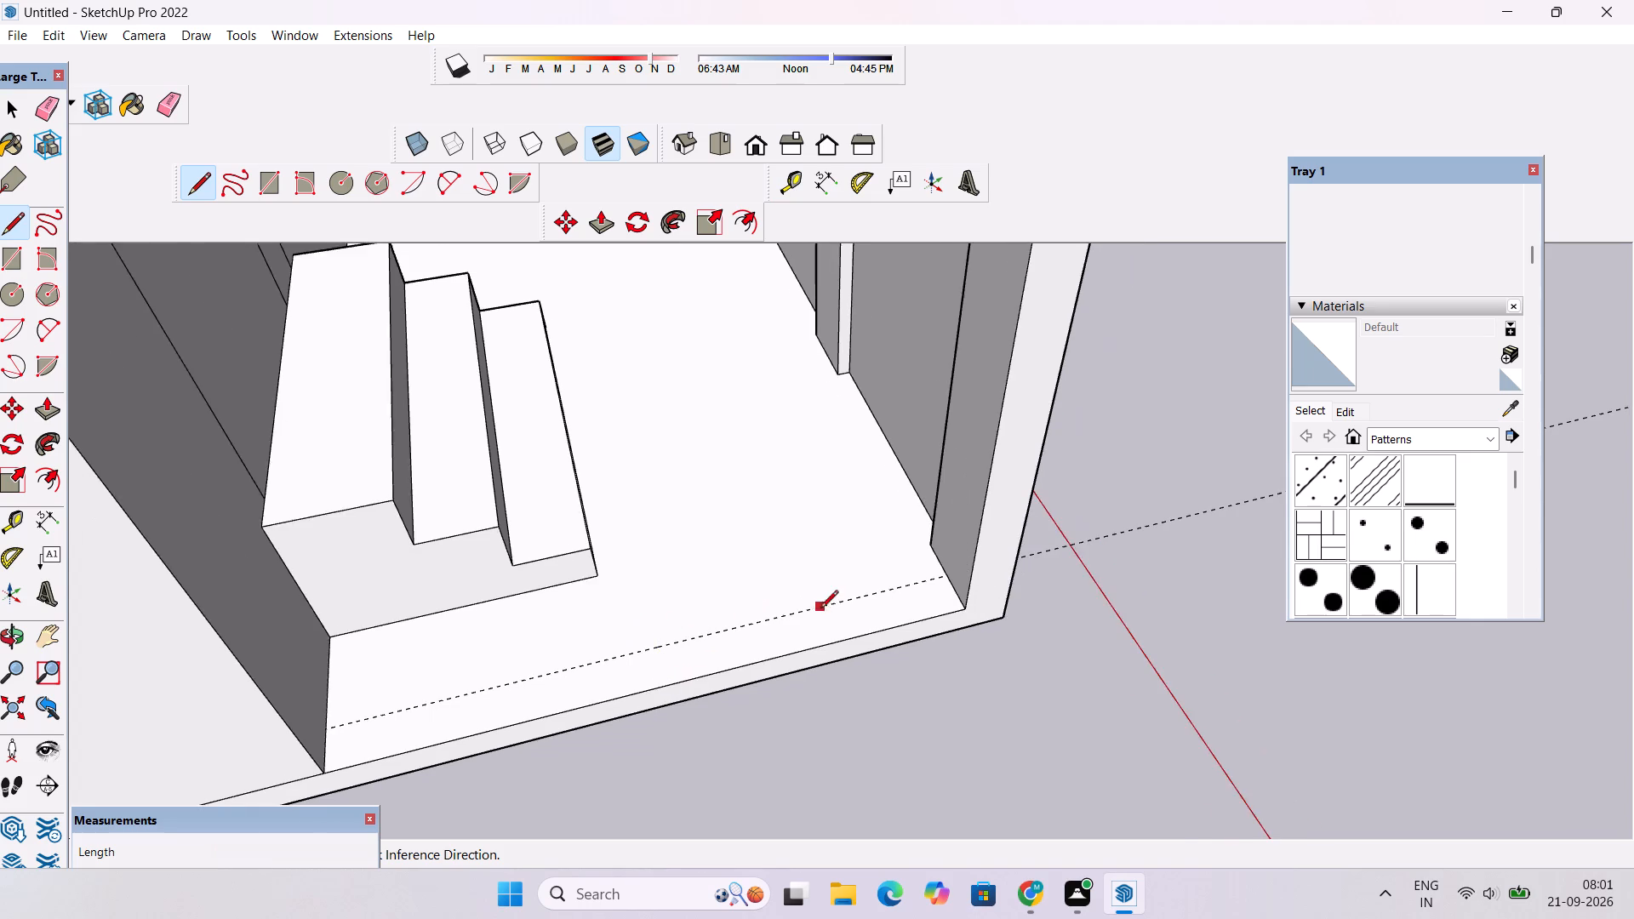
scroll(820, 609, "down", 2)
scroll(903, 598, "up", 6)
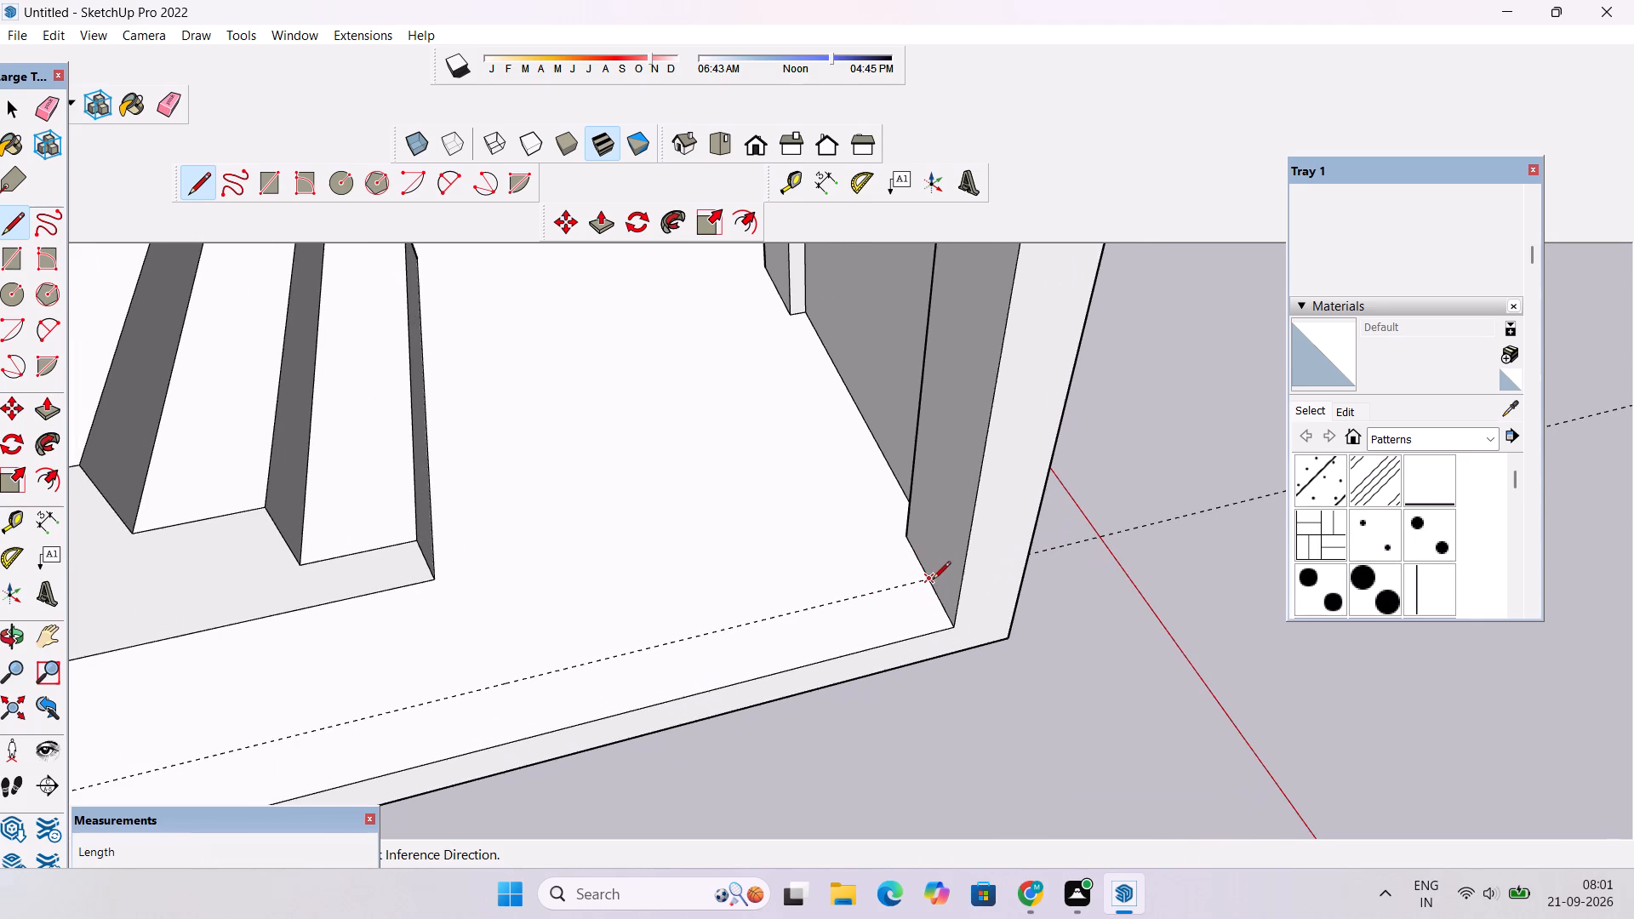
left_click(932, 581)
scroll(854, 579, "down", 10)
scroll(673, 612, "up", 6)
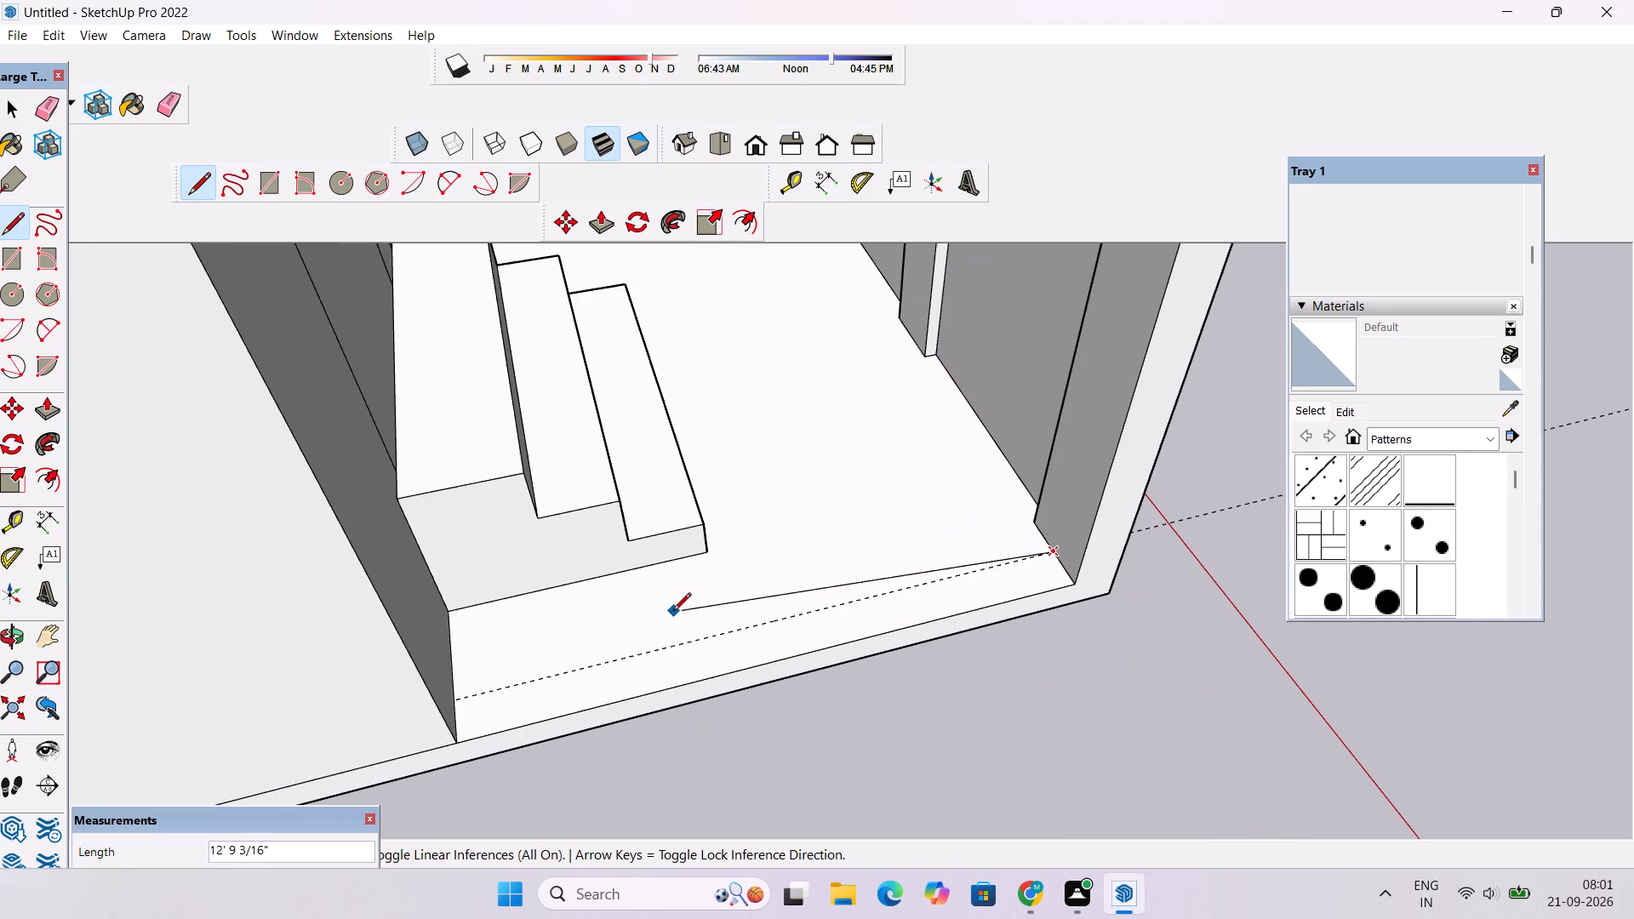
left_click(450, 704)
scroll(450, 701, "down", 2)
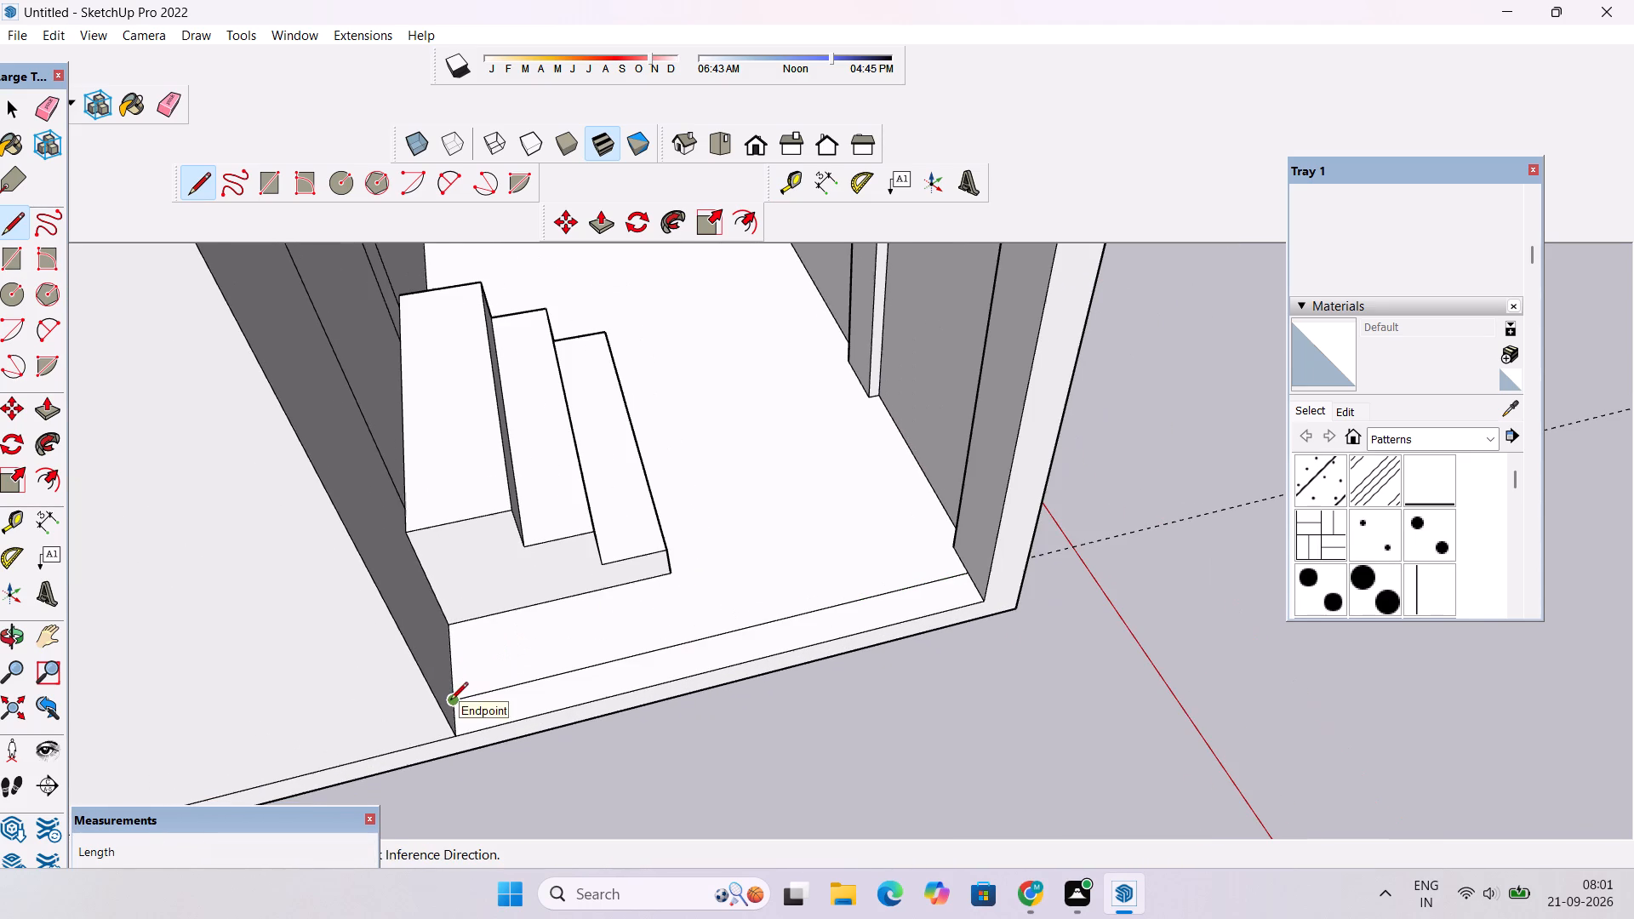
key("space")
Push/Pull the narrow floor strip along the porch's open side up about 12' 9 9/16", level with the front panel wall's top.
type("p")
scroll(450, 700, "down", 3)
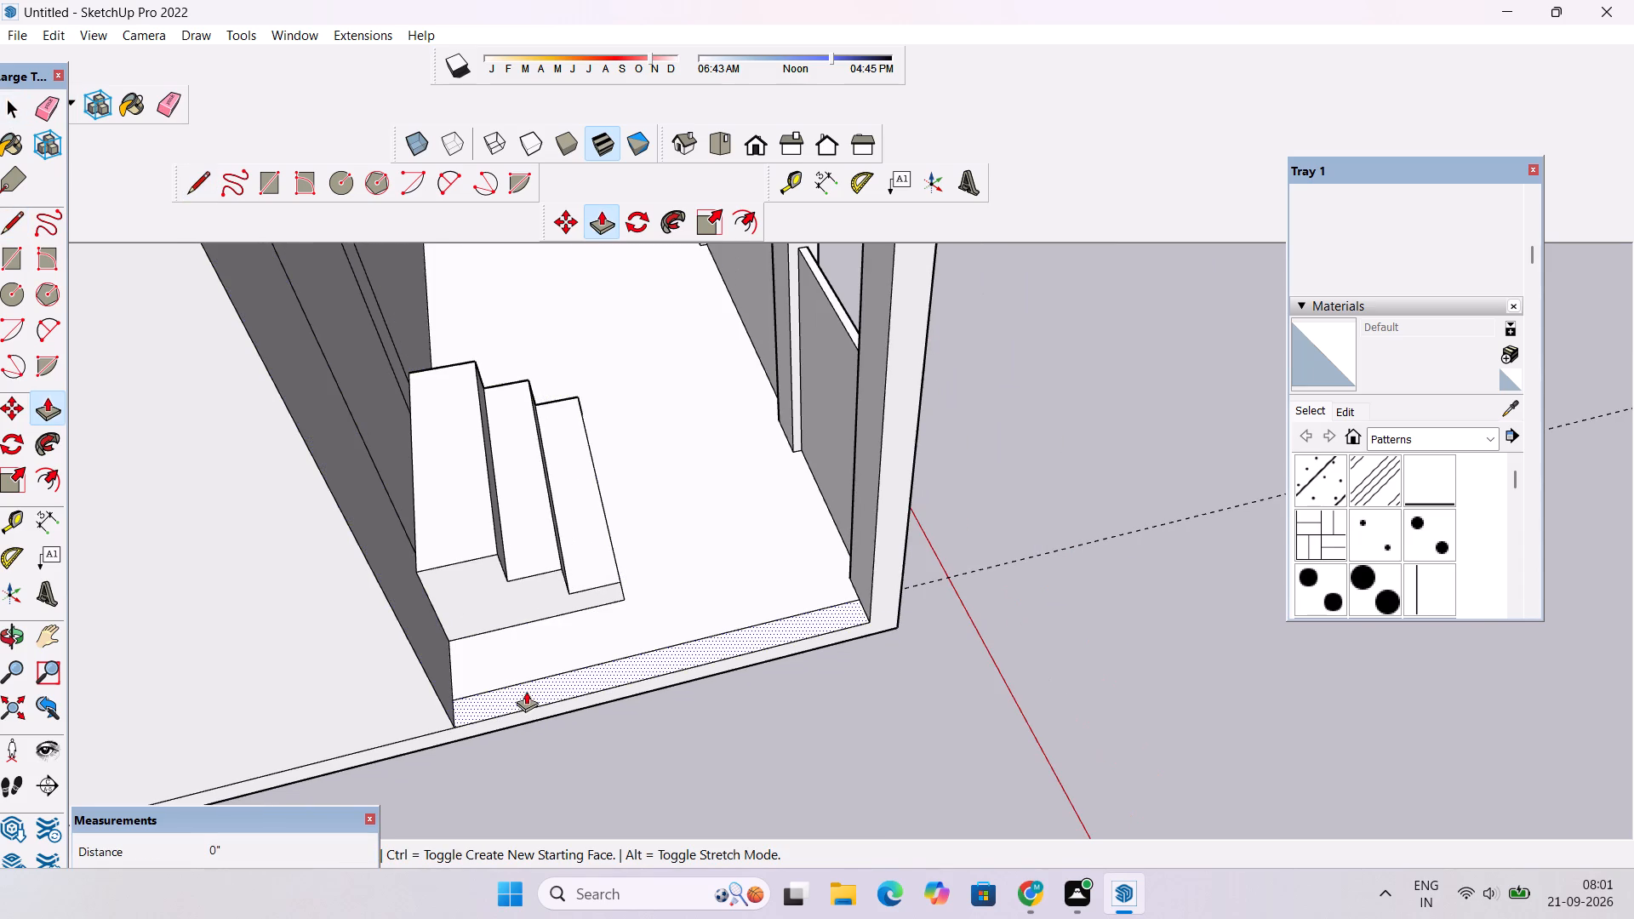
left_click(528, 695)
scroll(548, 683, "down", 2)
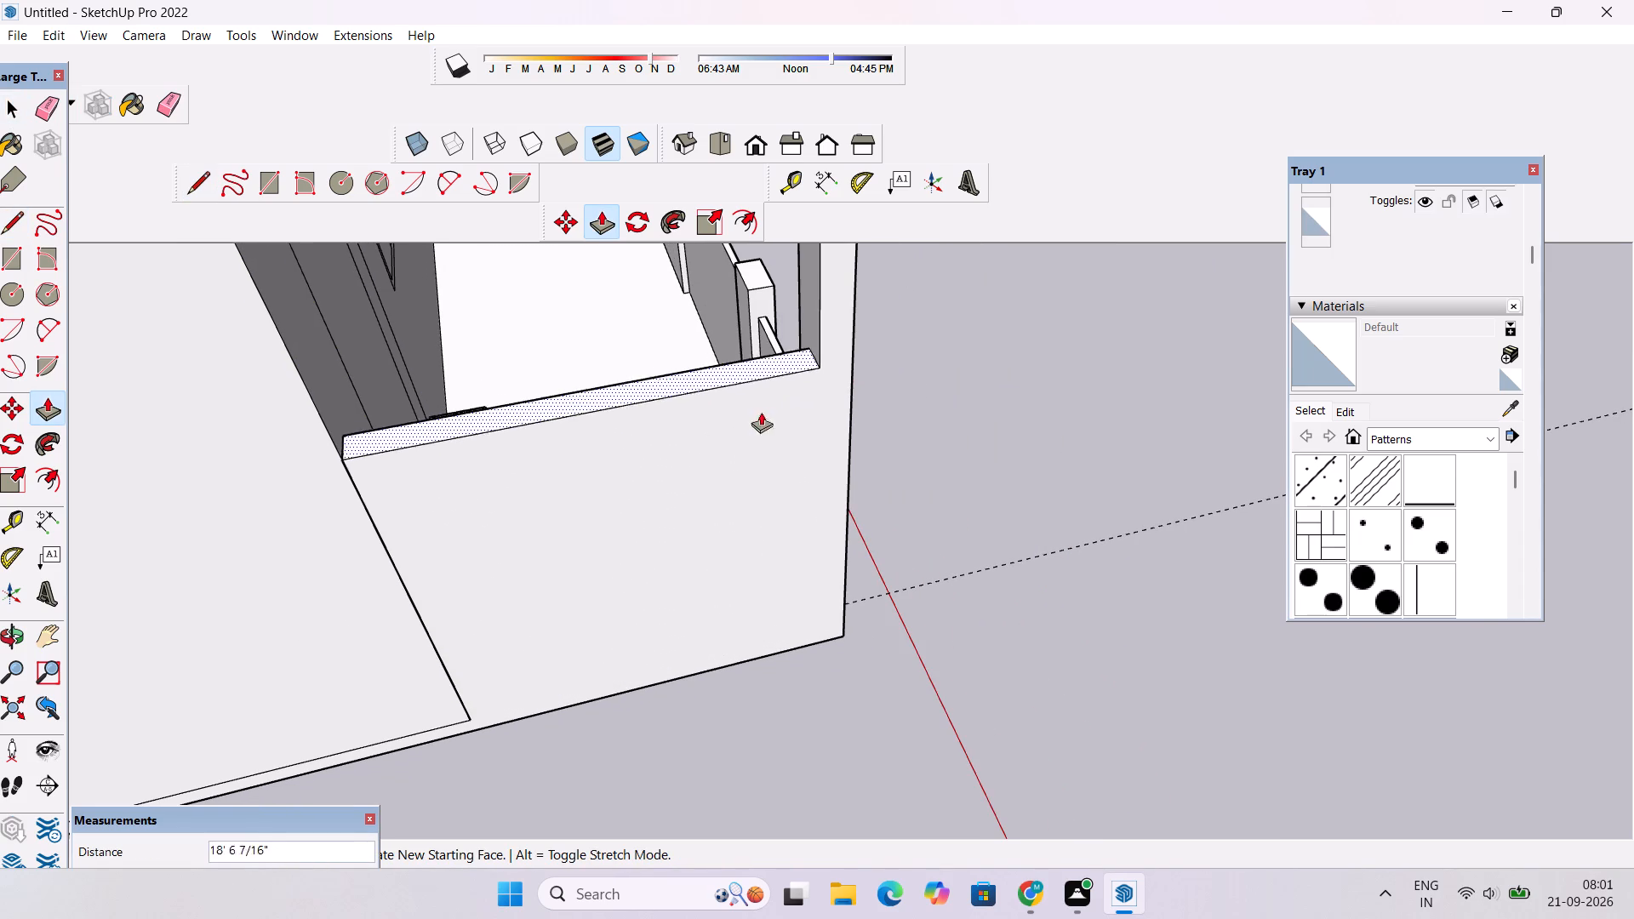
key("o")
left_click_drag(795, 574, 527, 646)
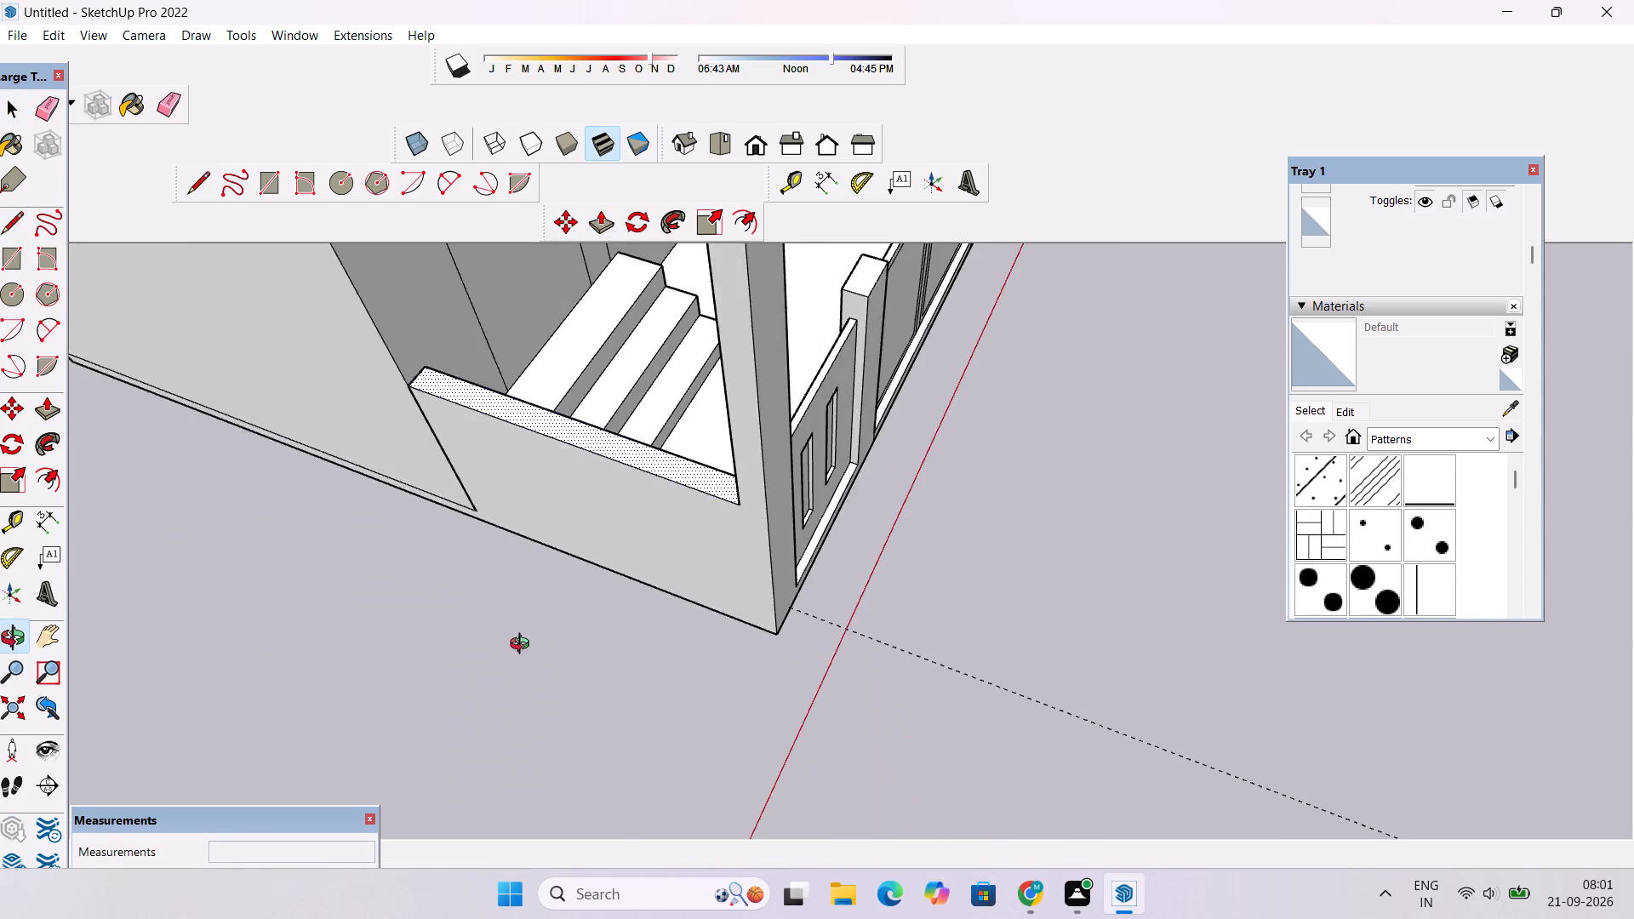
scroll(522, 642, "down", 5)
left_click_drag(643, 596, 466, 628)
left_click_drag(749, 449, 717, 545, "shift")
scroll(710, 568, "up", 3, "shift")
left_click_drag(705, 569, 635, 583)
left_click_drag(631, 583, 631, 611, "shift")
left_click_drag(684, 581, 584, 606)
left_click_drag(620, 448, 601, 512, "shift")
left_click_drag(637, 605, 575, 589)
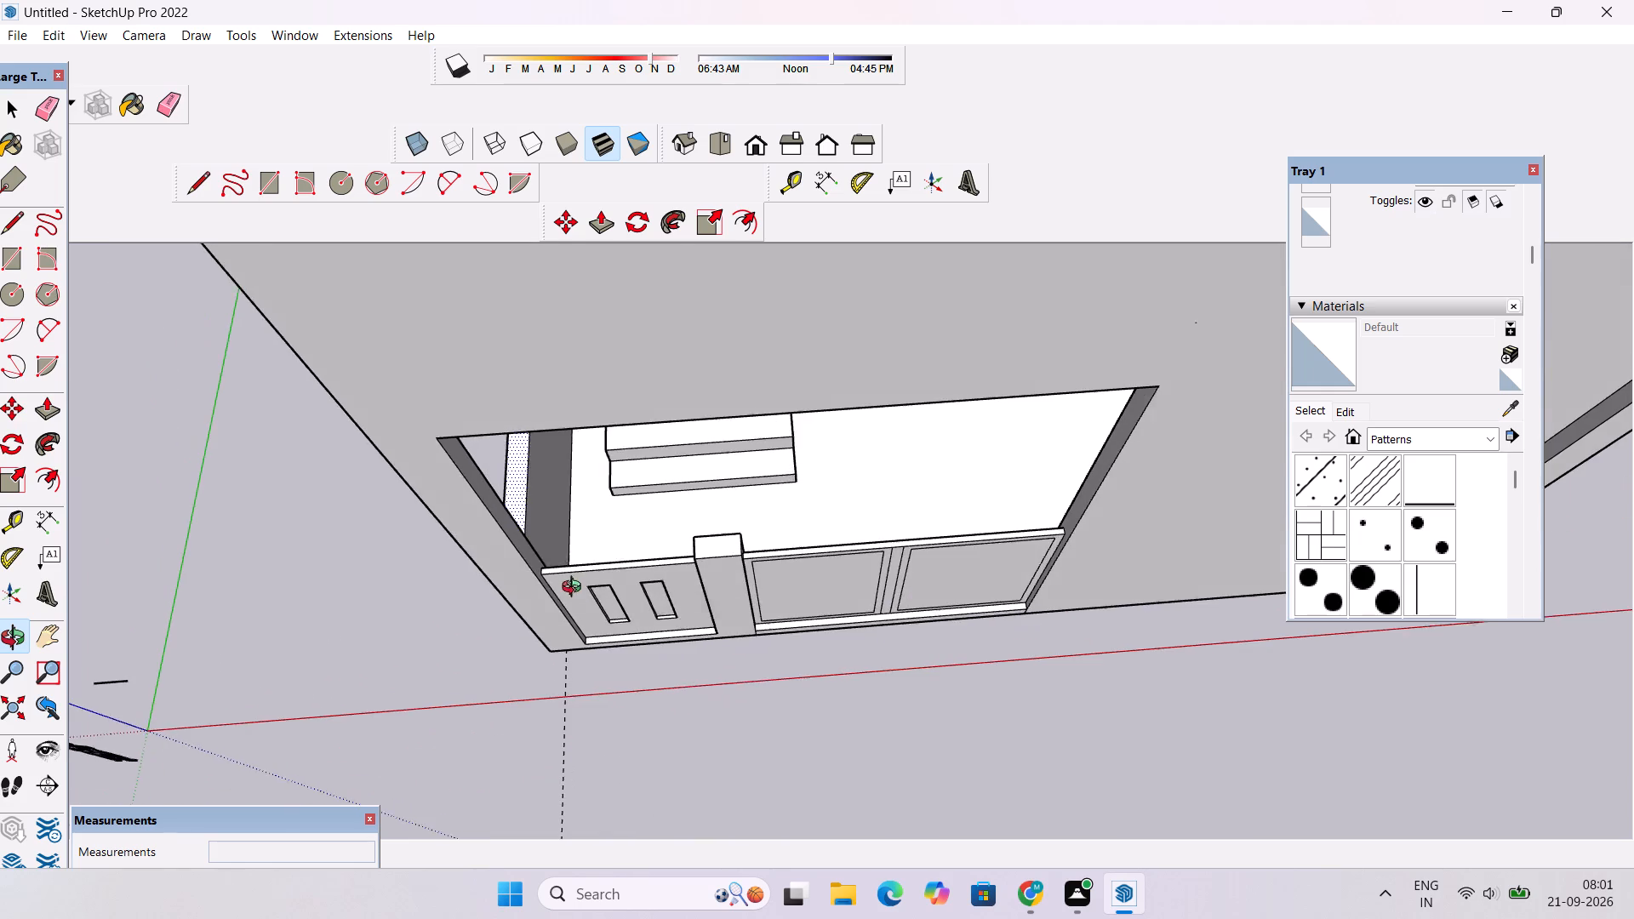
left_click_drag(575, 589, 574, 588)
scroll(565, 557, "down", 4)
left_click_drag(589, 549, 595, 590, "shift")
scroll(595, 590, "up", 4)
left_click_drag(593, 590, 586, 617, "shift")
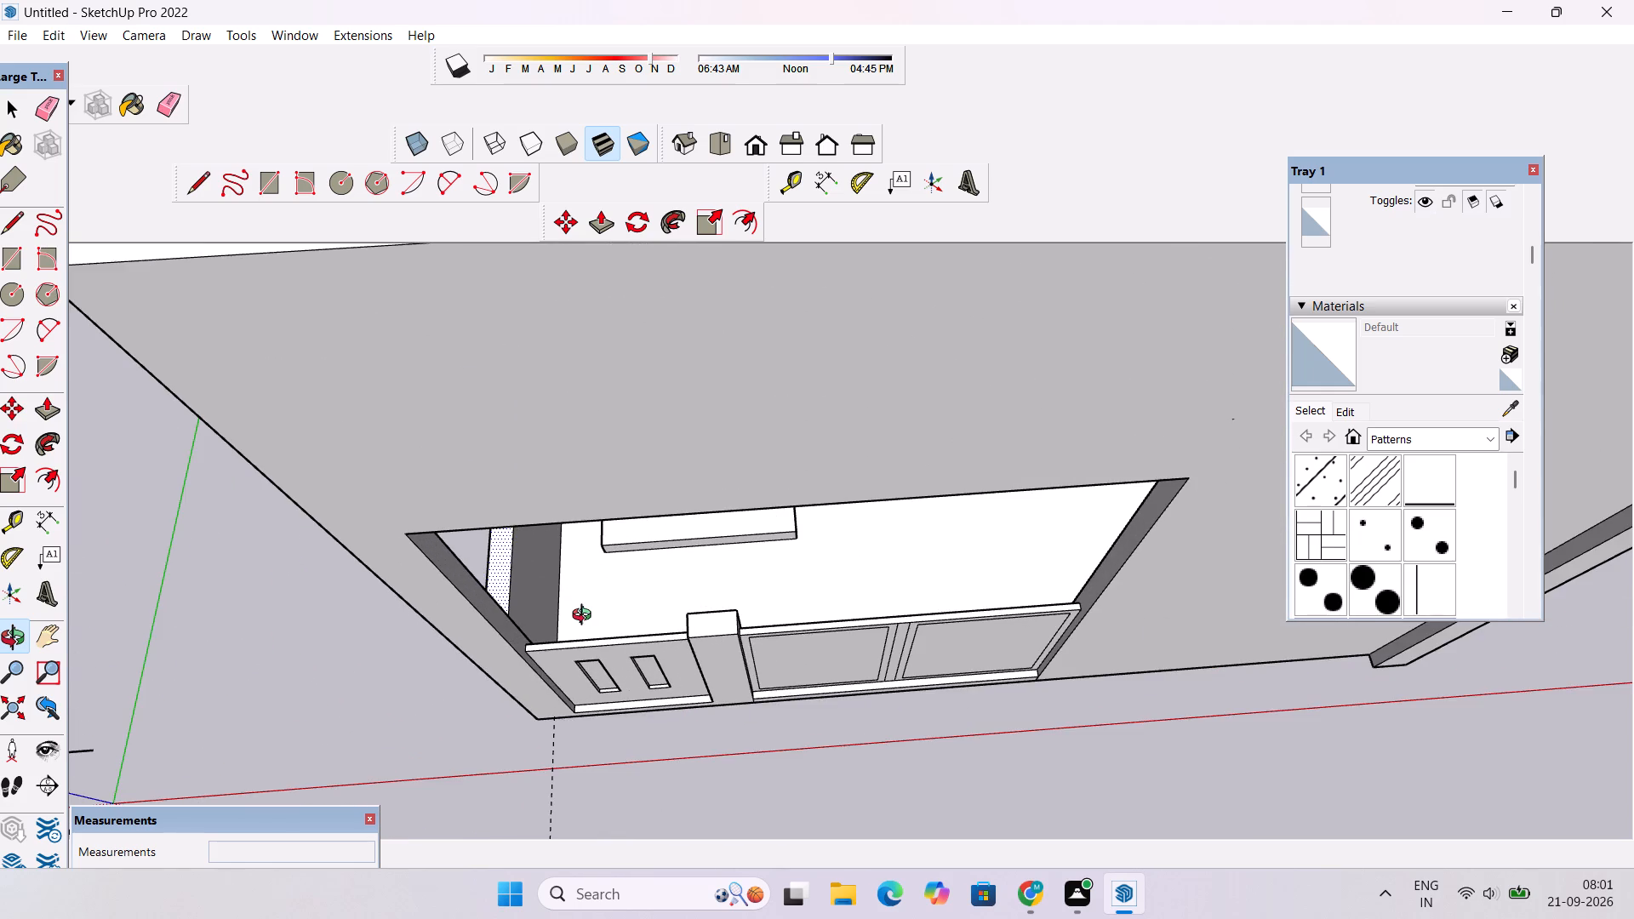
left_click_drag(586, 617, 575, 557)
key("p")
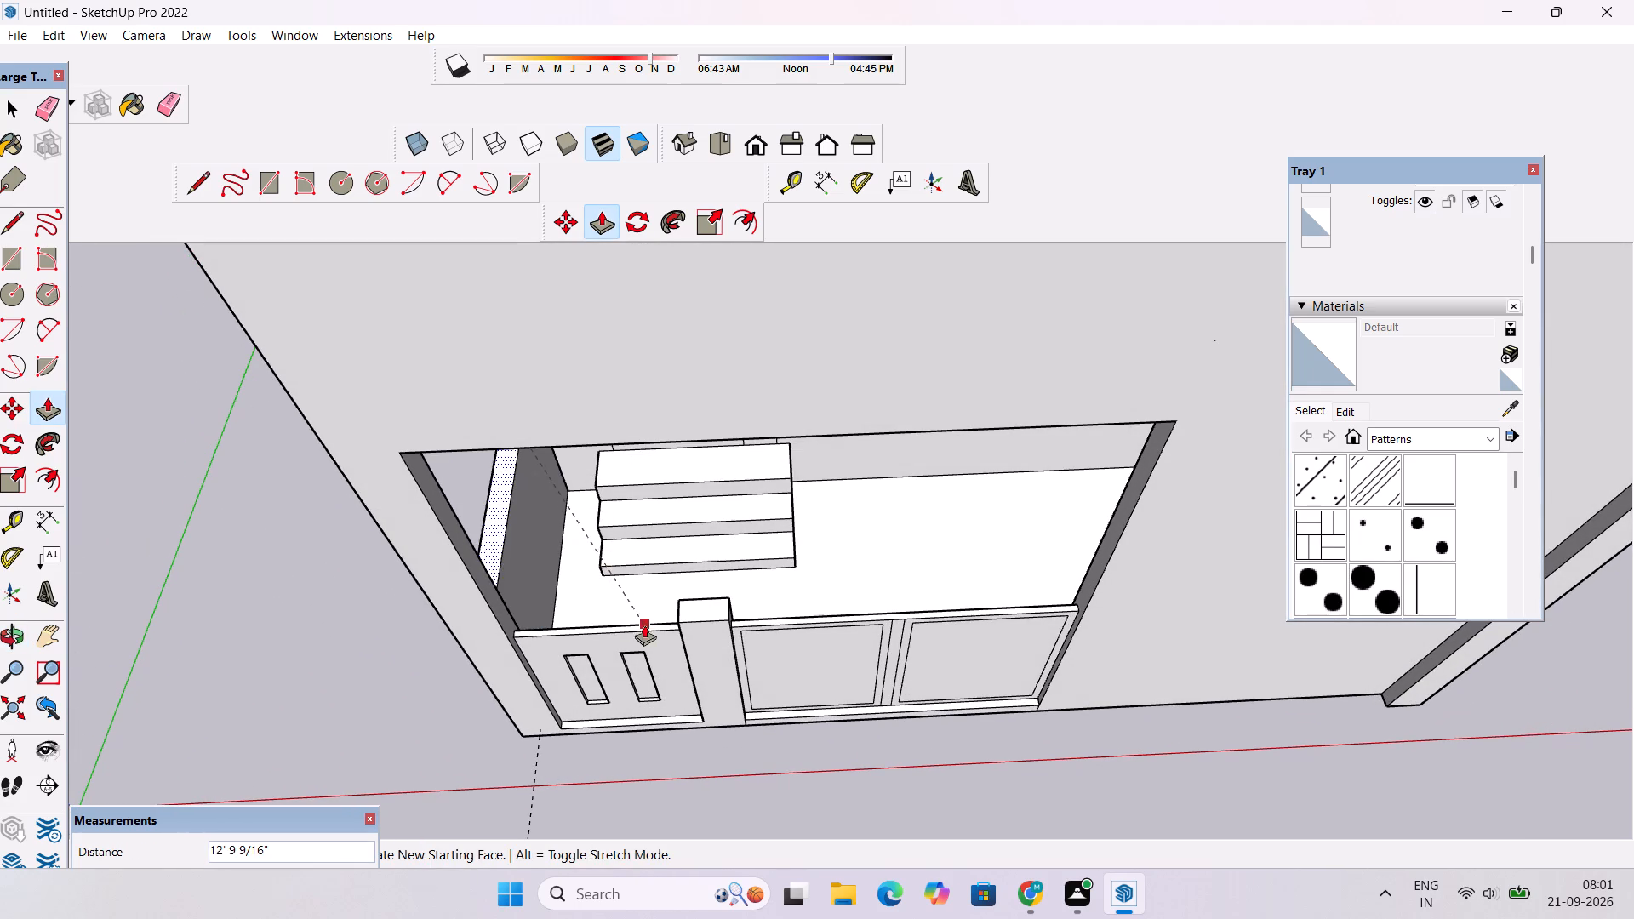
left_click(657, 623)
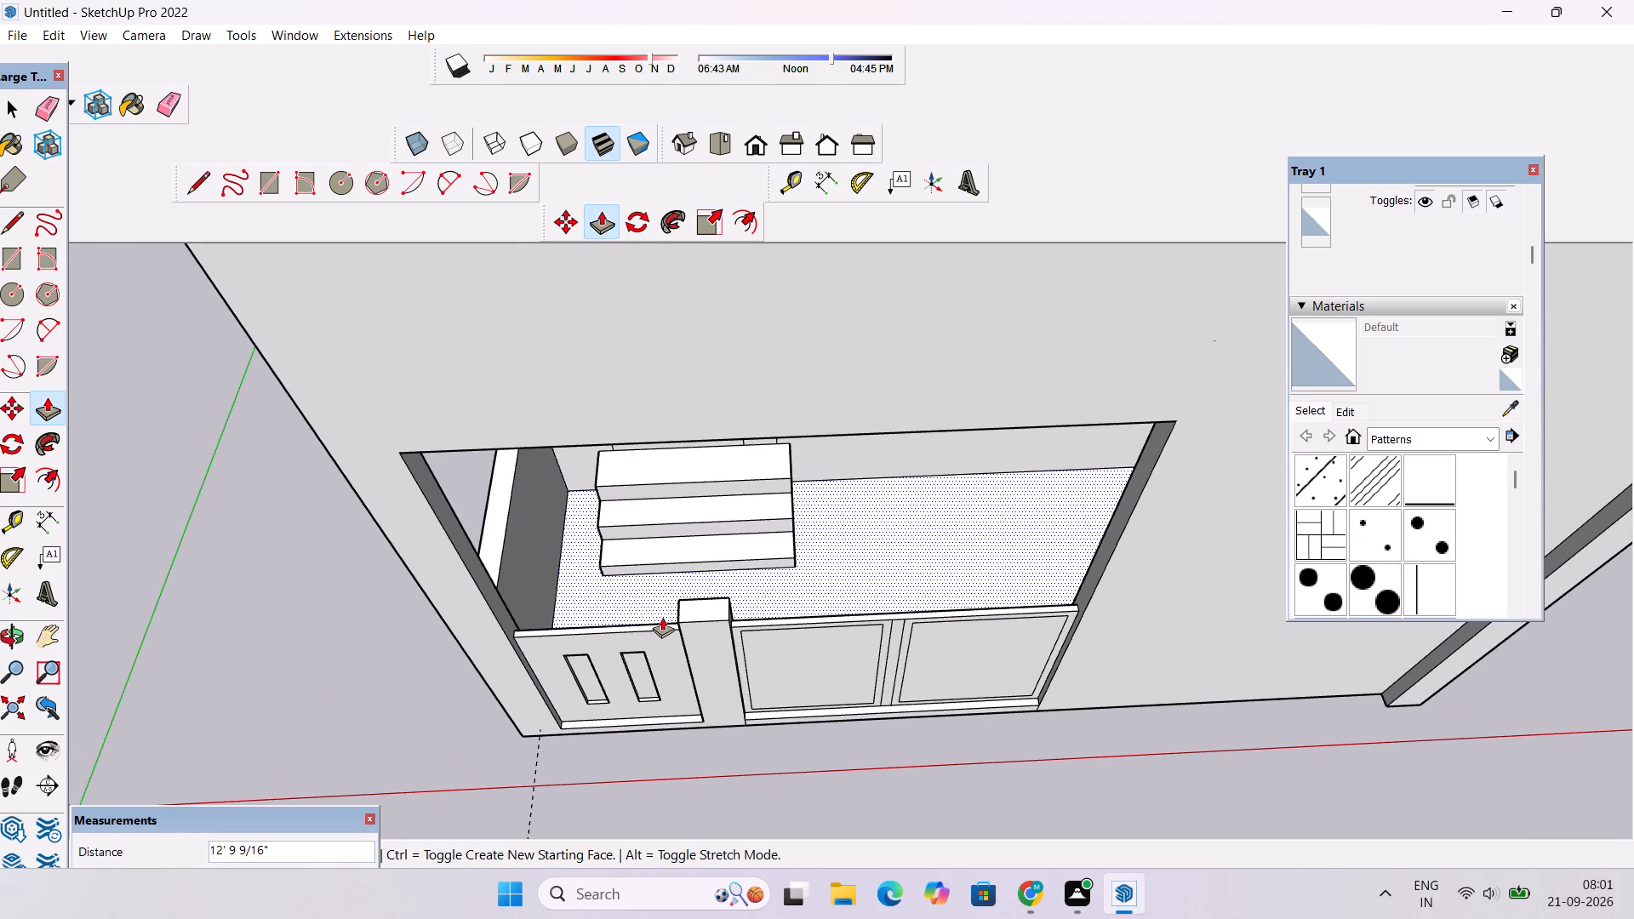
Erase the vertical seam between the side wall and the new low porch wall, and the line along the side wall's foot.
key("o")
scroll(680, 567, "down", 13)
left_click_drag(564, 602, 1076, 436)
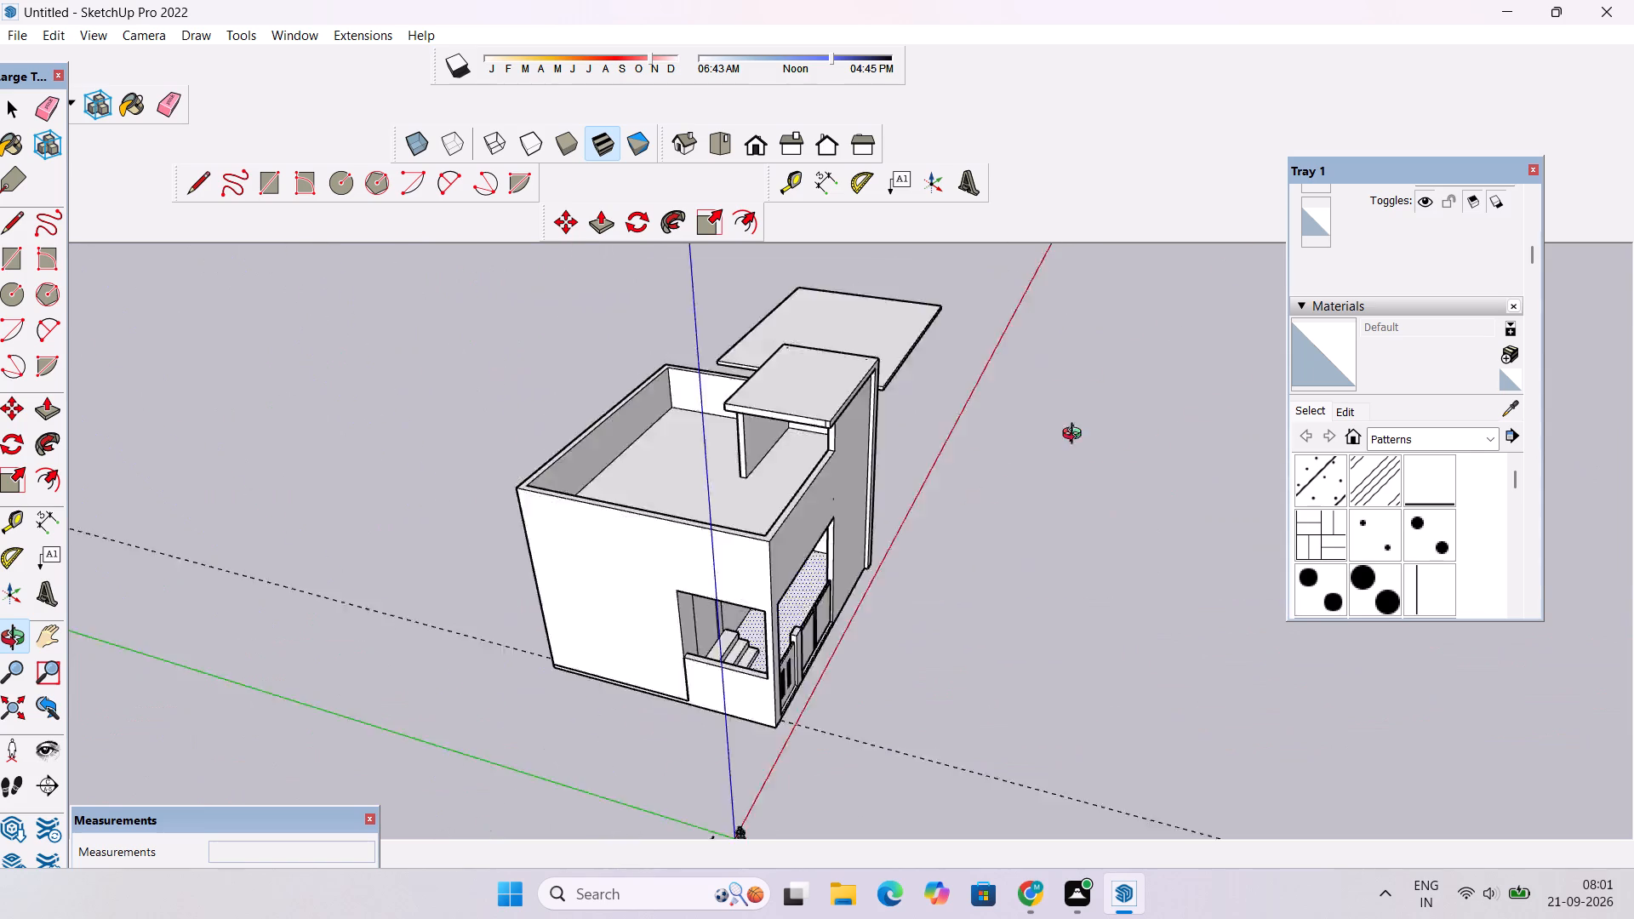
left_click_drag(1076, 436, 1175, 339)
left_click_drag(883, 727, 608, 717)
scroll(670, 681, "up", 5)
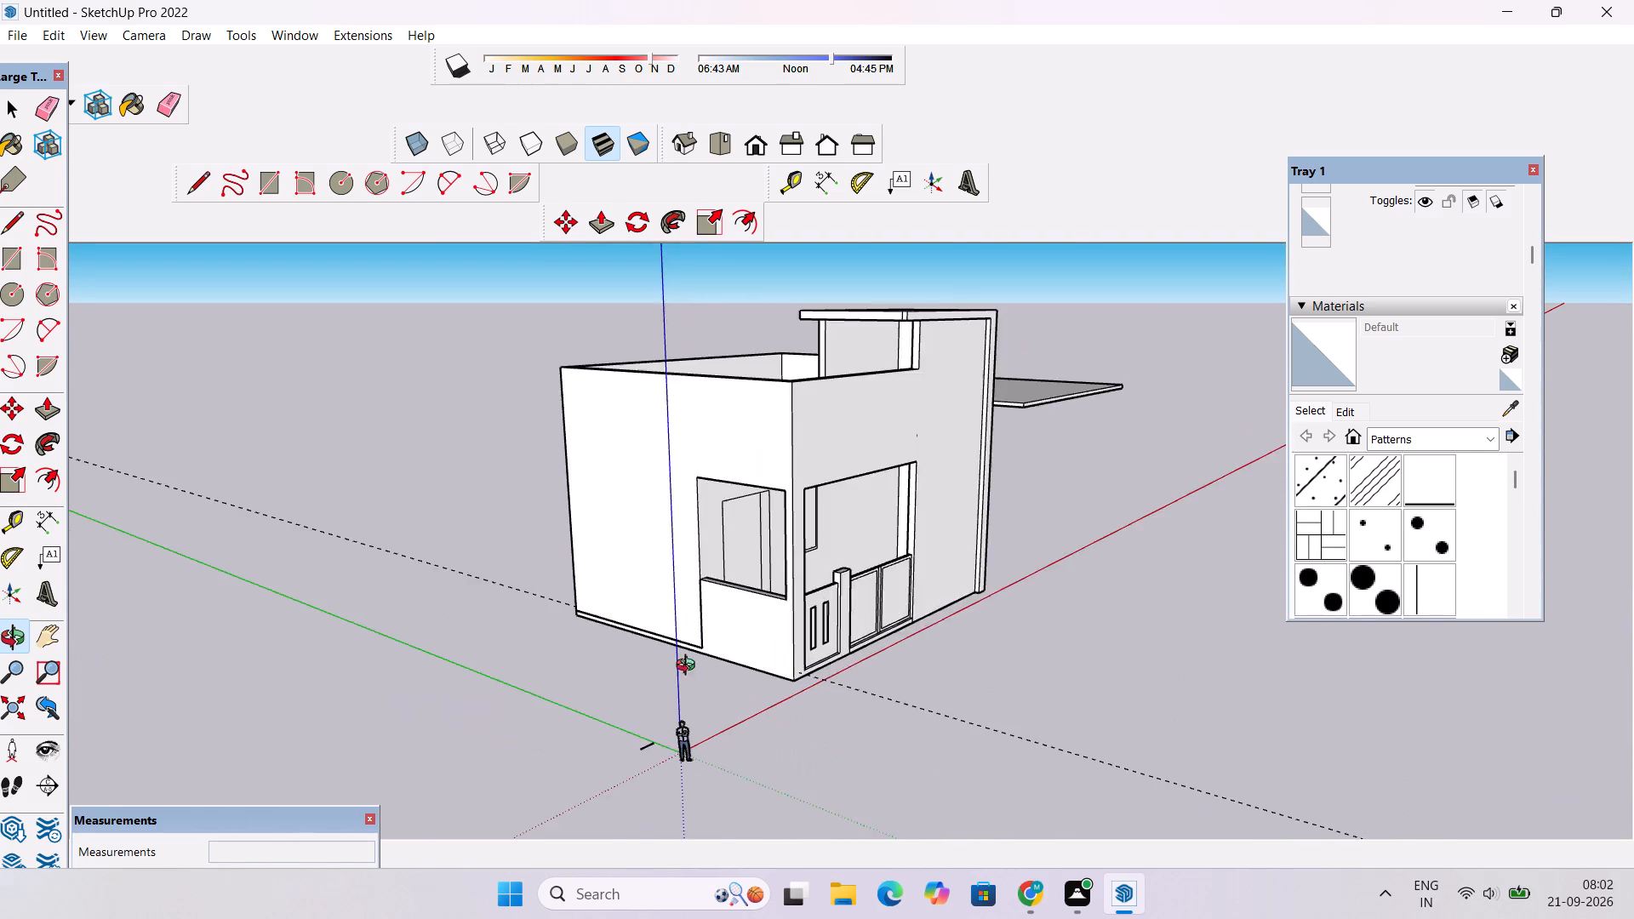
scroll(689, 667, "up", 4)
left_click_drag(750, 630, 668, 630, "shift")
scroll(667, 629, "down", 3)
left_click_drag(668, 626, 625, 672)
scroll(591, 648, "up", 4)
left_click_drag(600, 657, 611, 651)
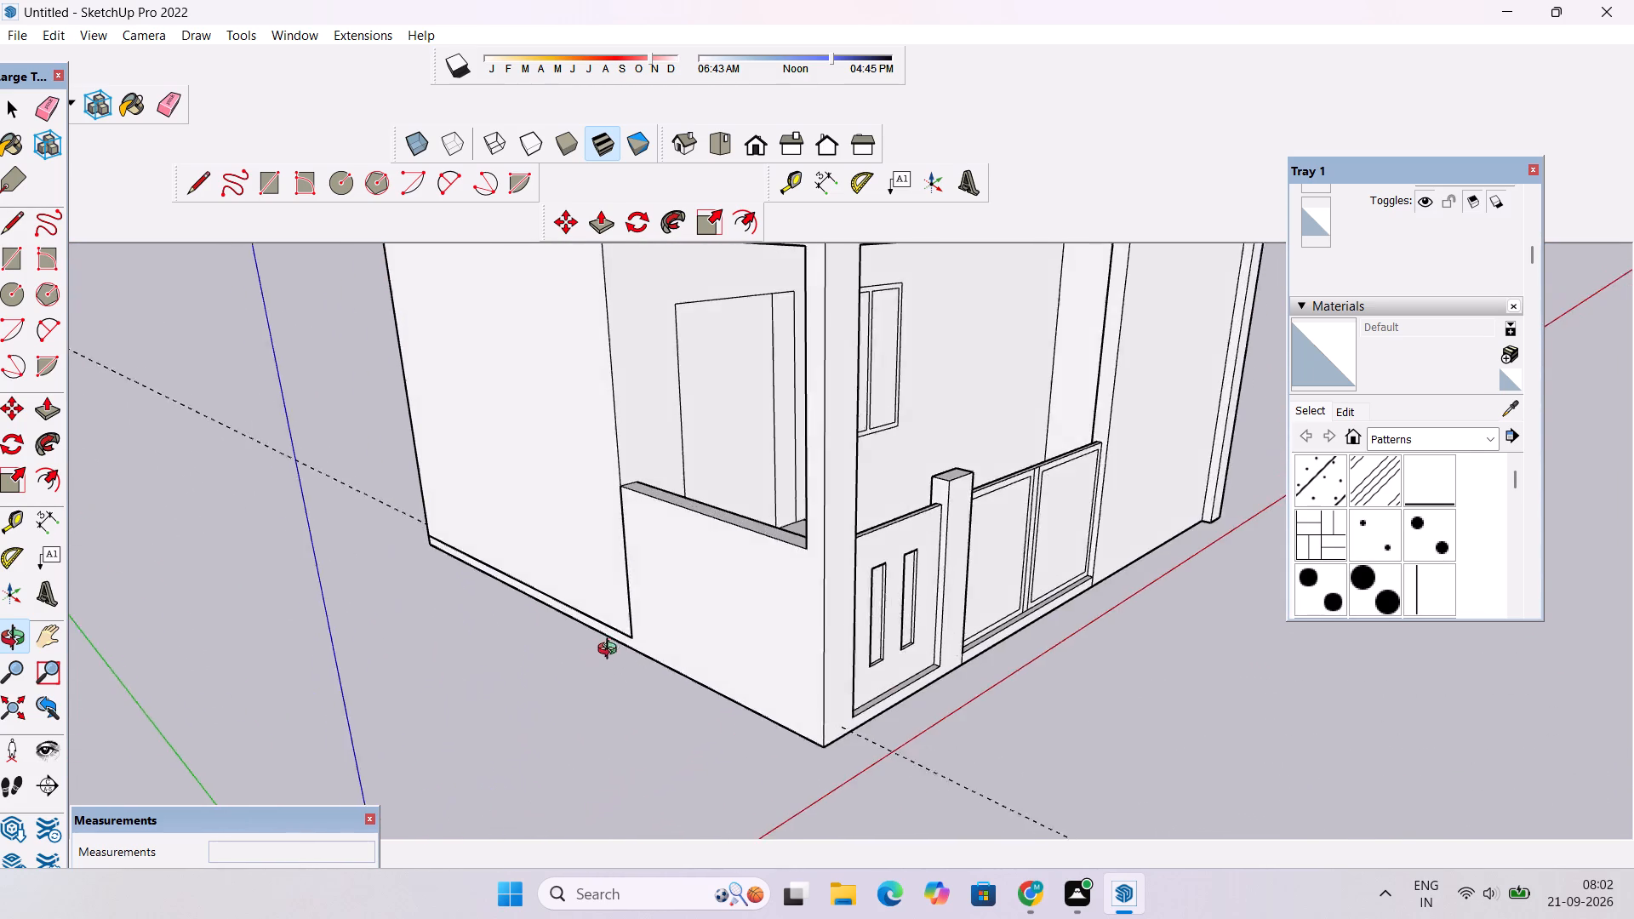
left_click_drag(611, 651, 665, 599)
scroll(635, 614, "up", 4)
key("e")
scroll(635, 614, "down", 1)
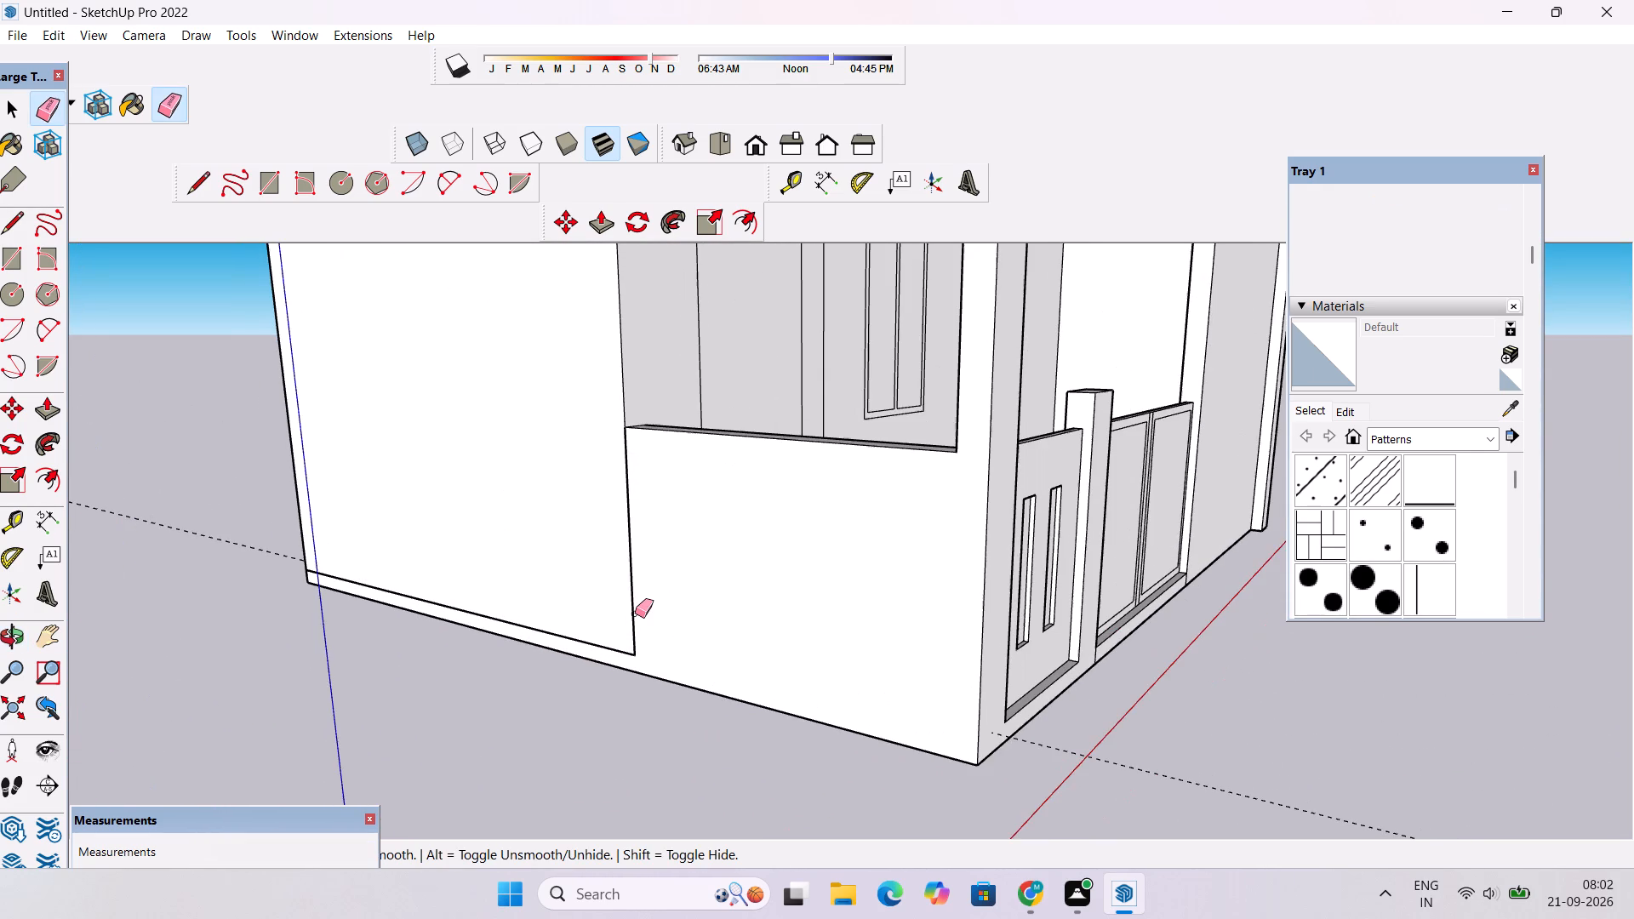
scroll(635, 614, "down", 3)
scroll(633, 619, "up", 9)
left_click_drag(643, 570, 607, 636)
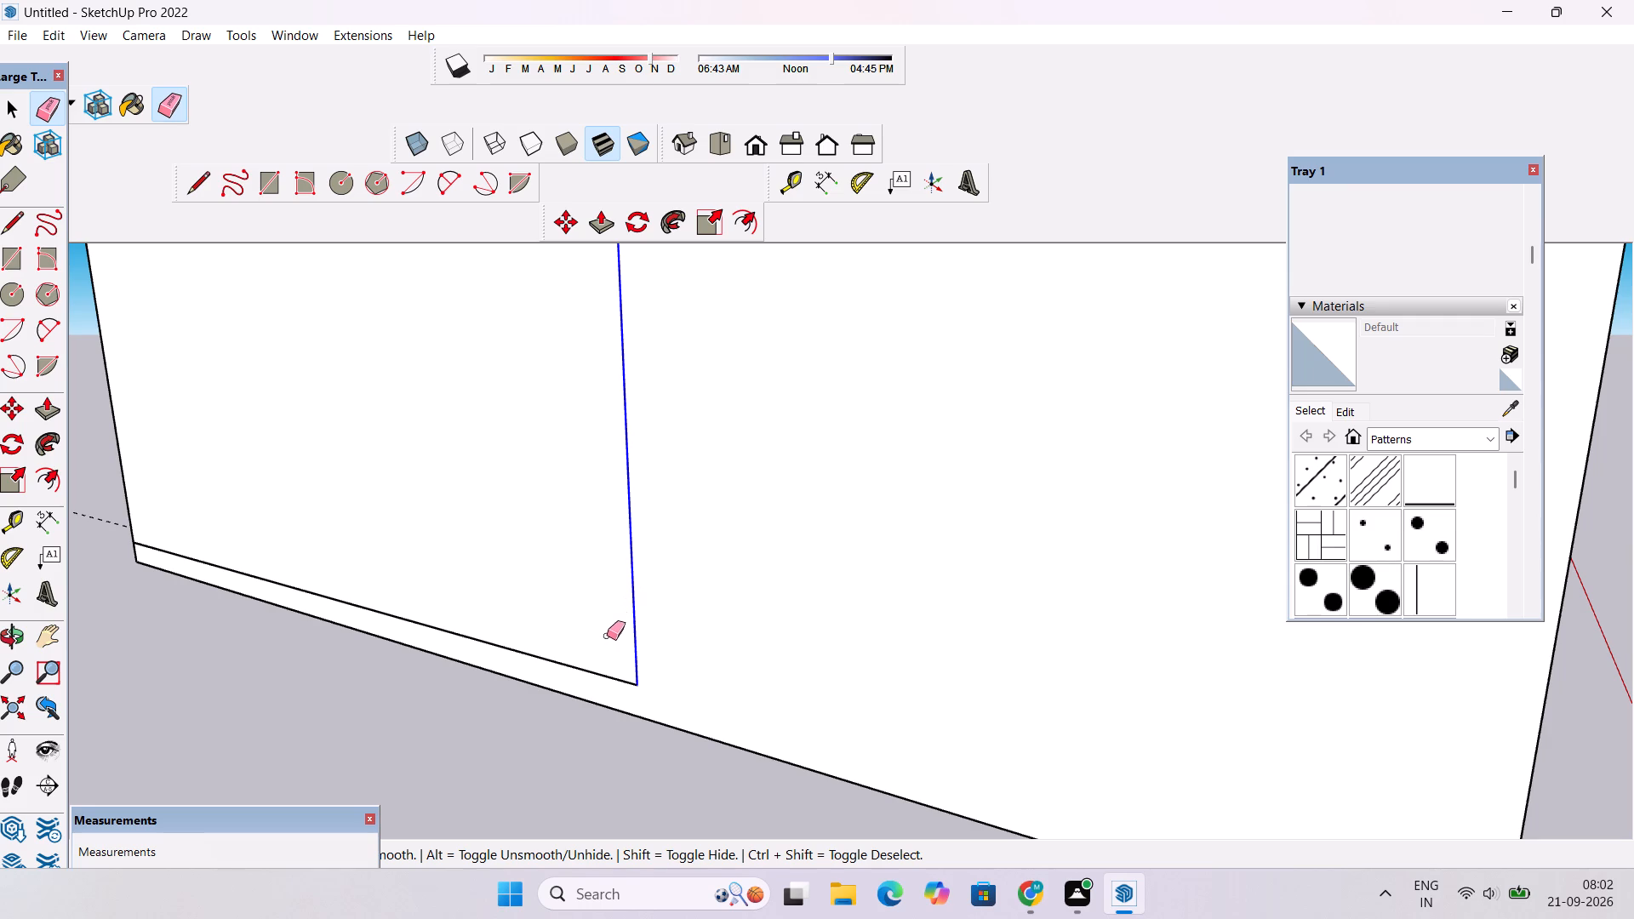
left_click_drag(607, 636, 614, 680)
Examine the porch from the side, from above and from the front, including the front wall's two framed panels.
key("o")
scroll(549, 636, "down", 5)
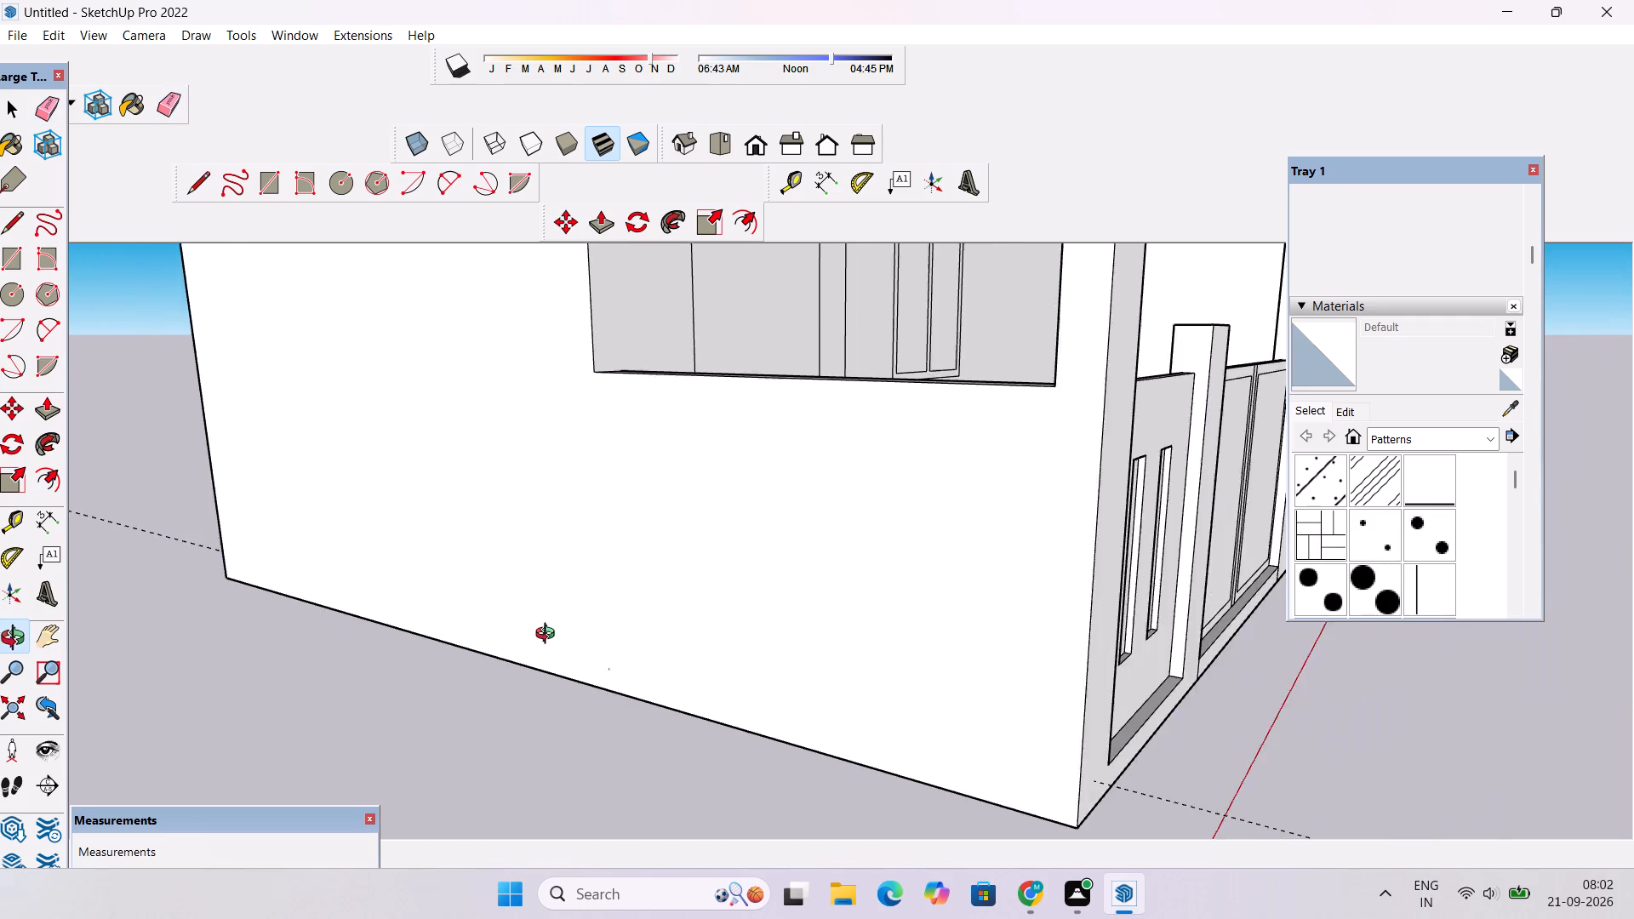
scroll(549, 636, "down", 6)
left_click_drag(740, 605, 188, 763)
left_click_drag(205, 754, 534, 827)
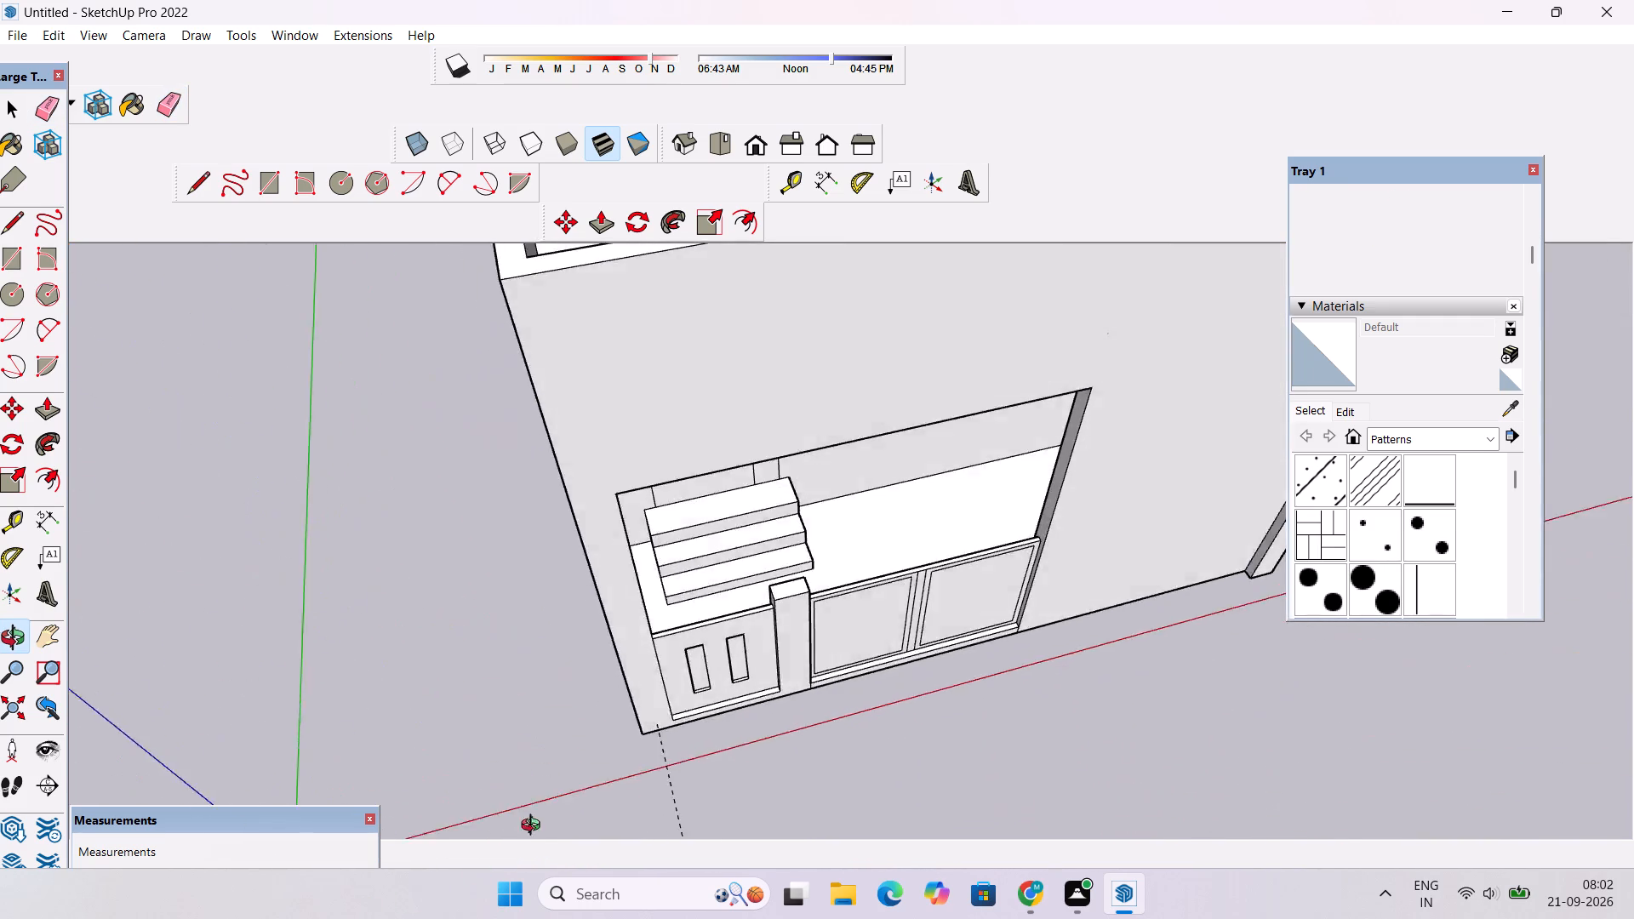
left_click_drag(534, 827, 414, 508)
scroll(414, 508, "down", 5)
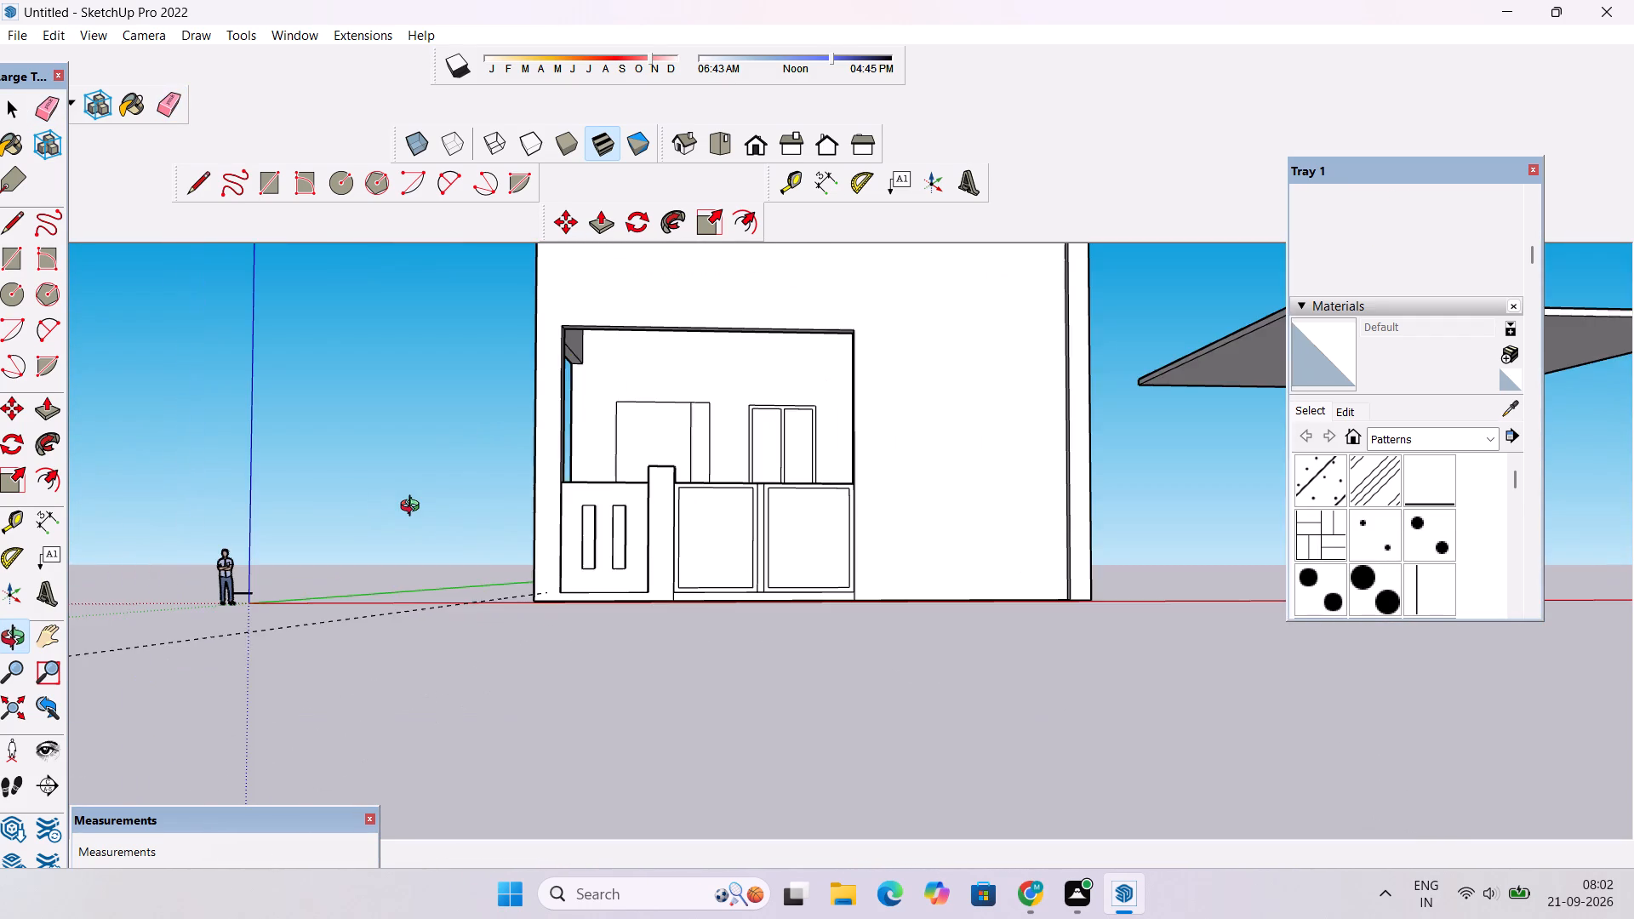
left_click_drag(707, 517, 617, 601)
scroll(615, 602, "down", 5)
scroll(615, 602, "up", 8)
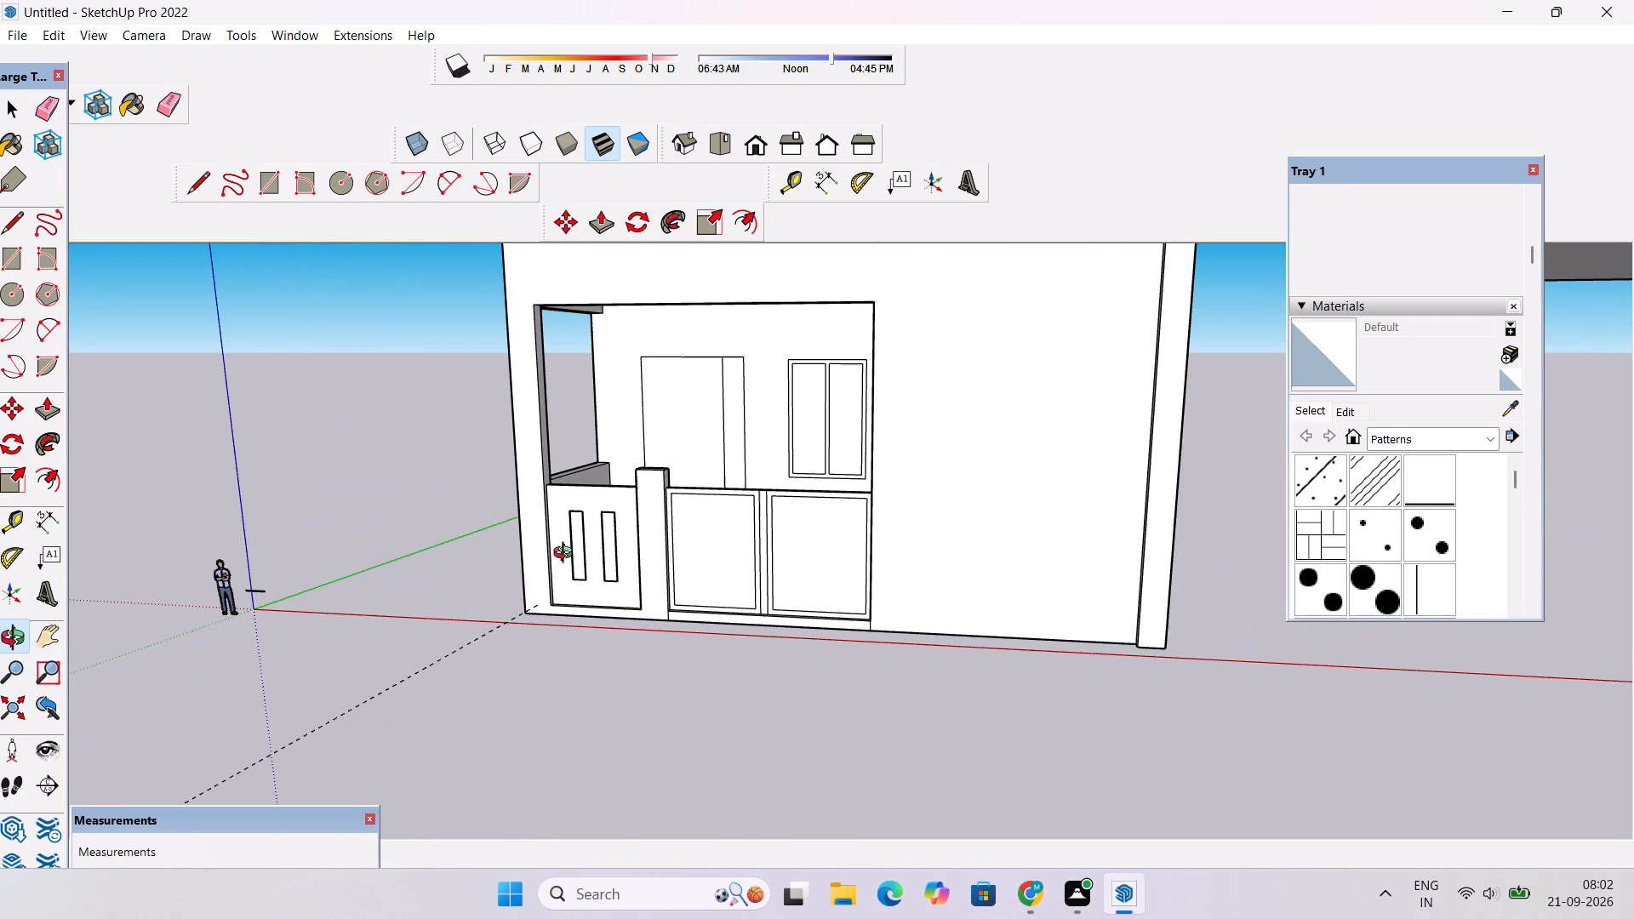
scroll(831, 562, "up", 8)
left_click_drag(730, 545, 759, 614, "shift")
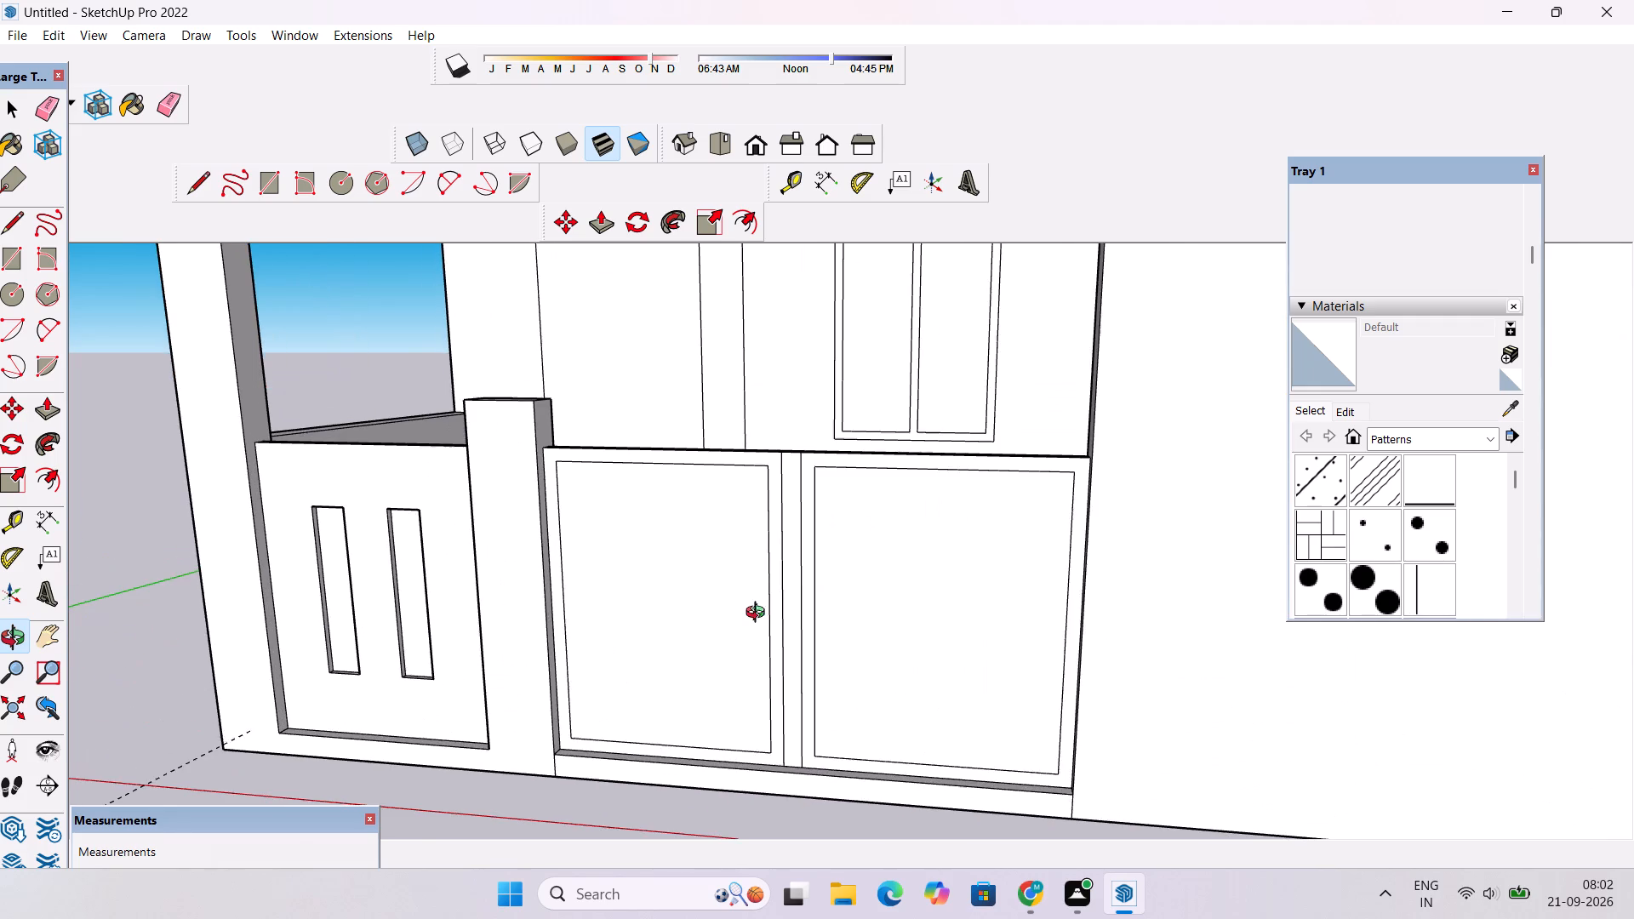
scroll(759, 614, "up", 3)
left_click_drag(759, 616, 834, 609)
left_click_drag(847, 609, 792, 609, "shift")
scroll(786, 604, "up", 4)
scroll(774, 583, "down", 2)
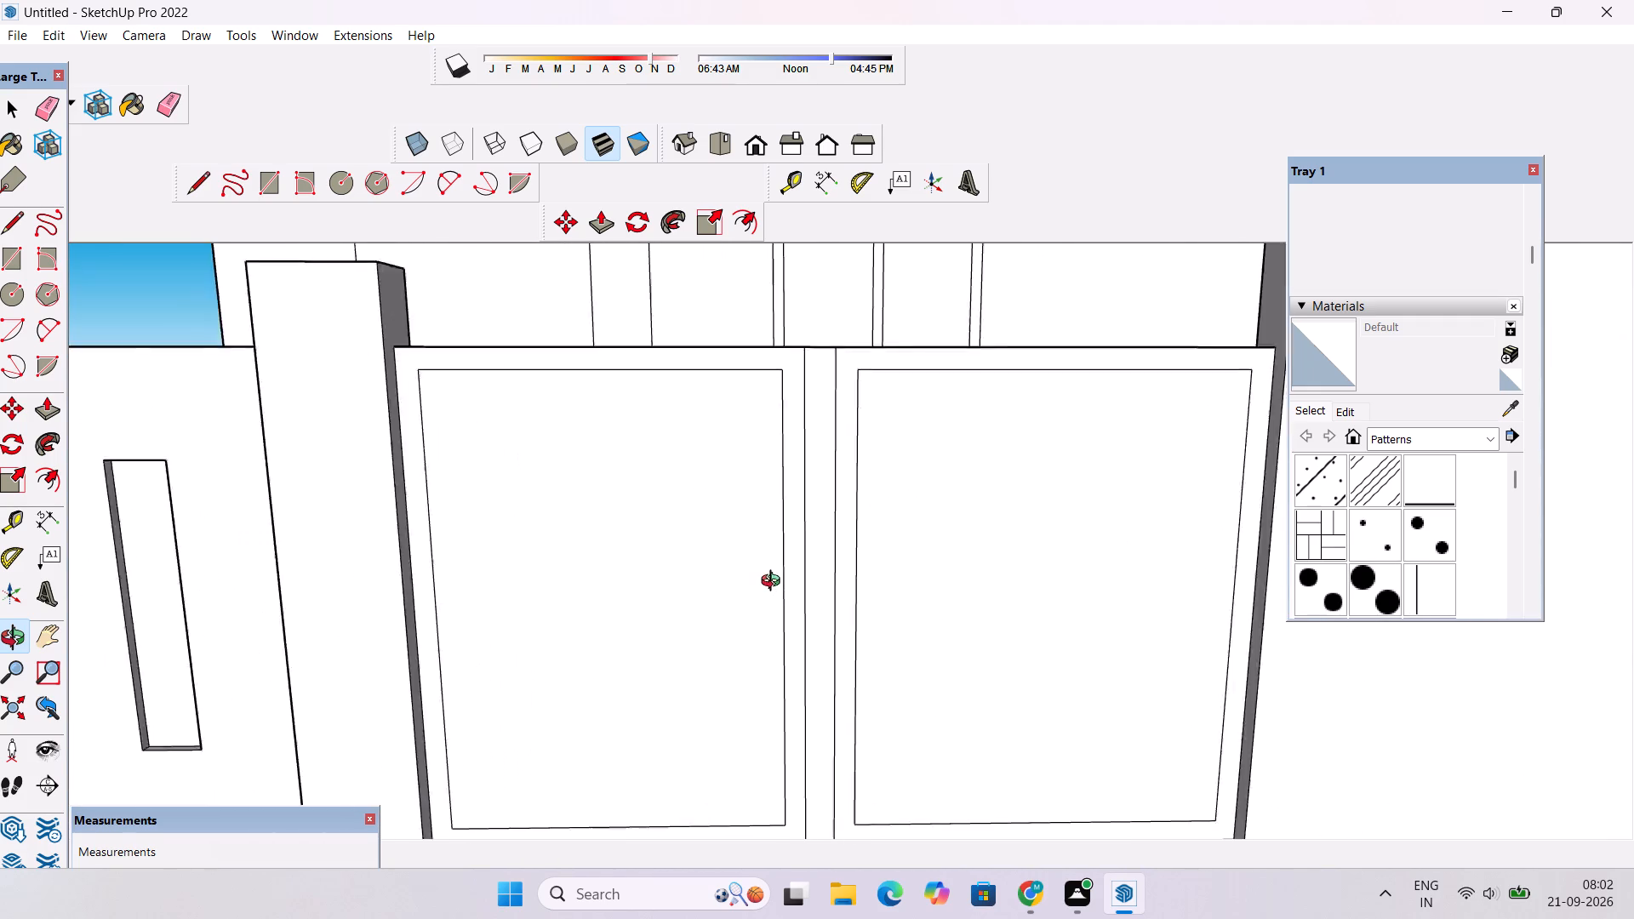
scroll(774, 583, "down", 8)
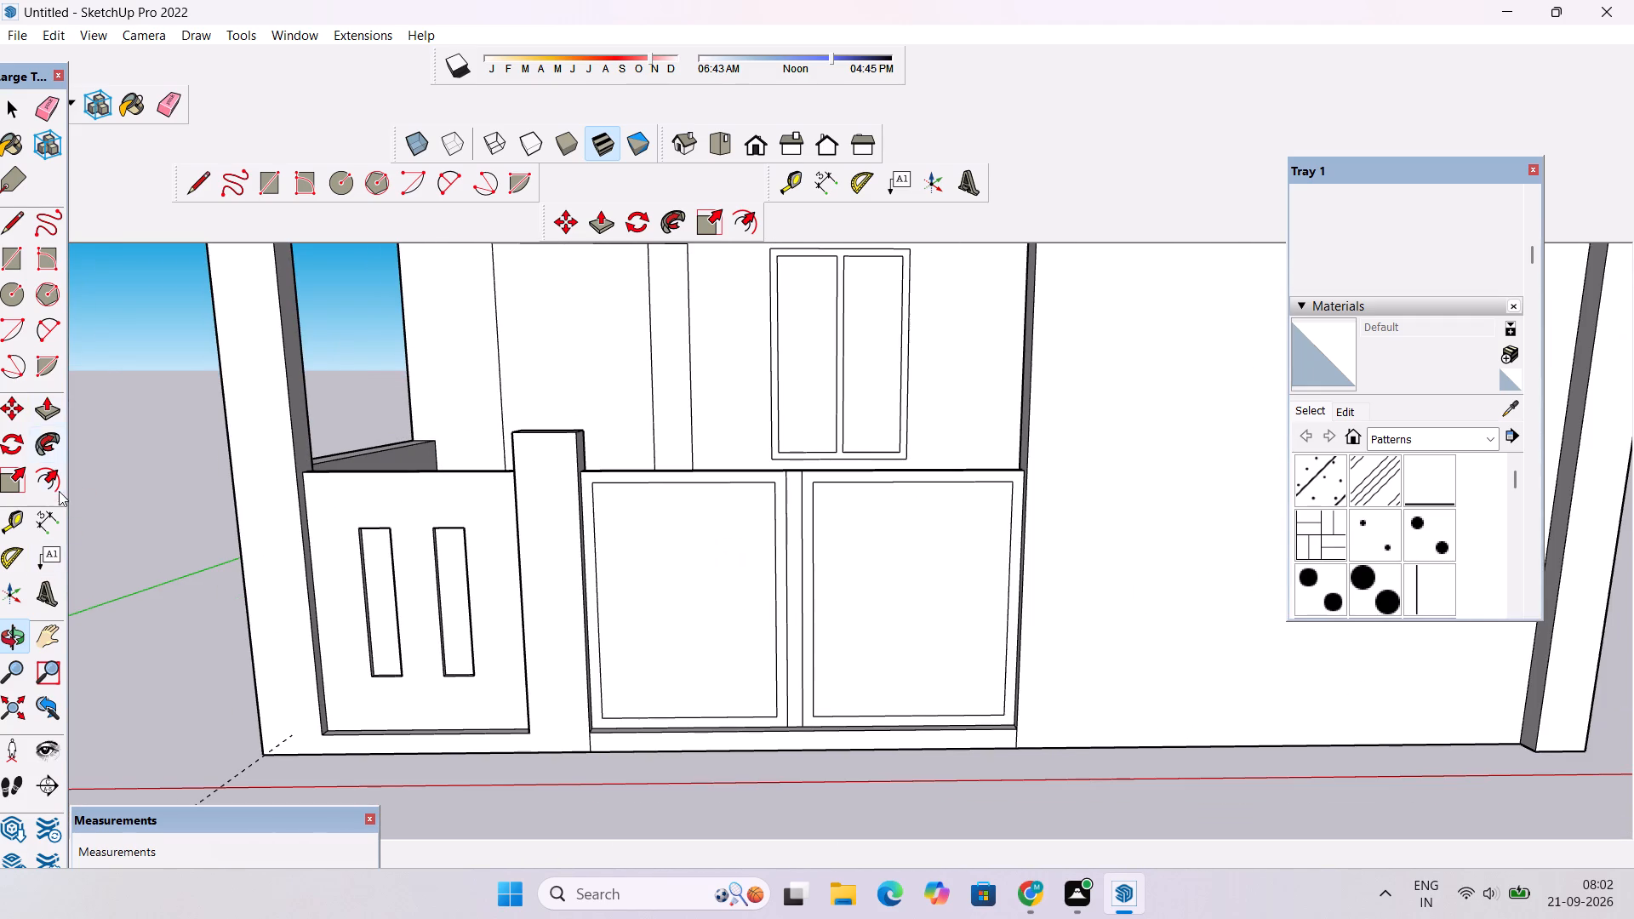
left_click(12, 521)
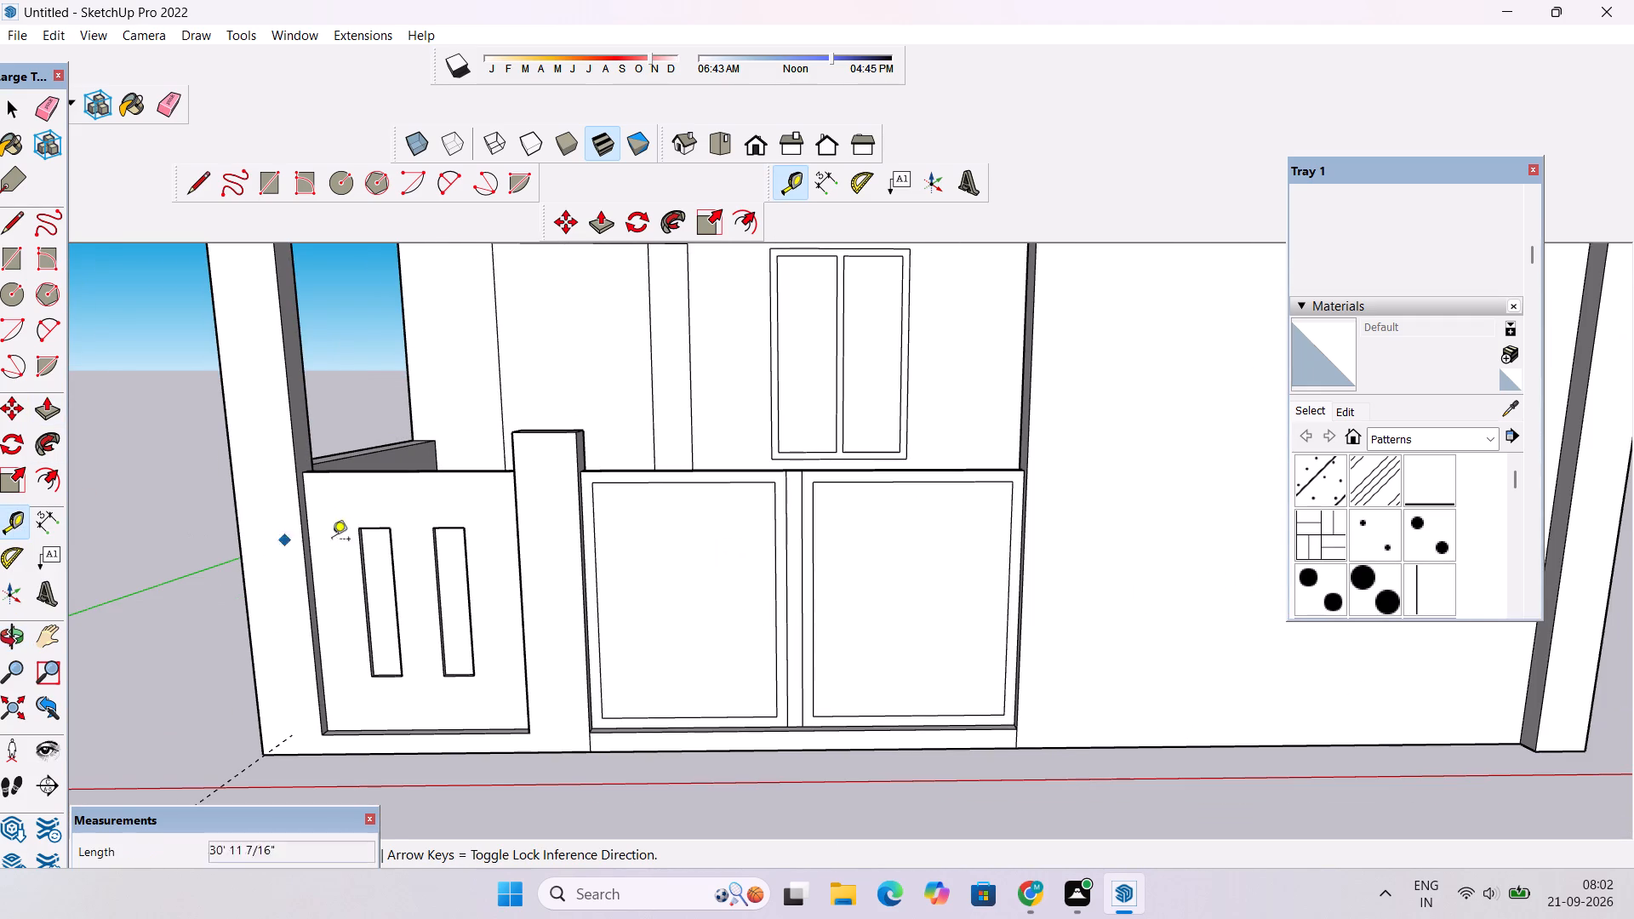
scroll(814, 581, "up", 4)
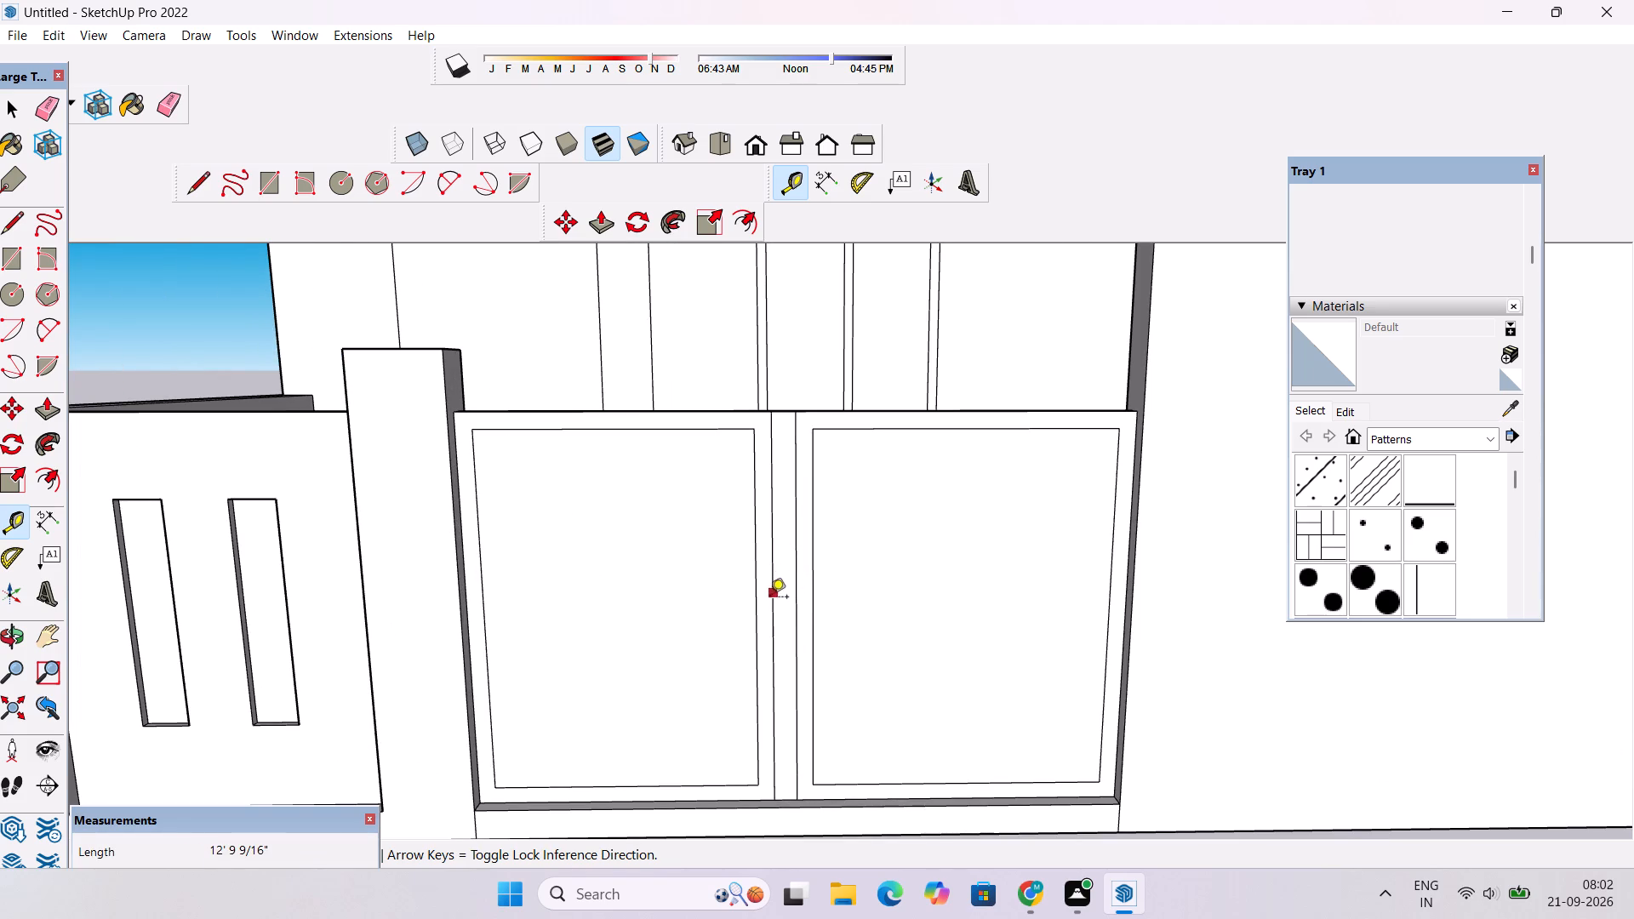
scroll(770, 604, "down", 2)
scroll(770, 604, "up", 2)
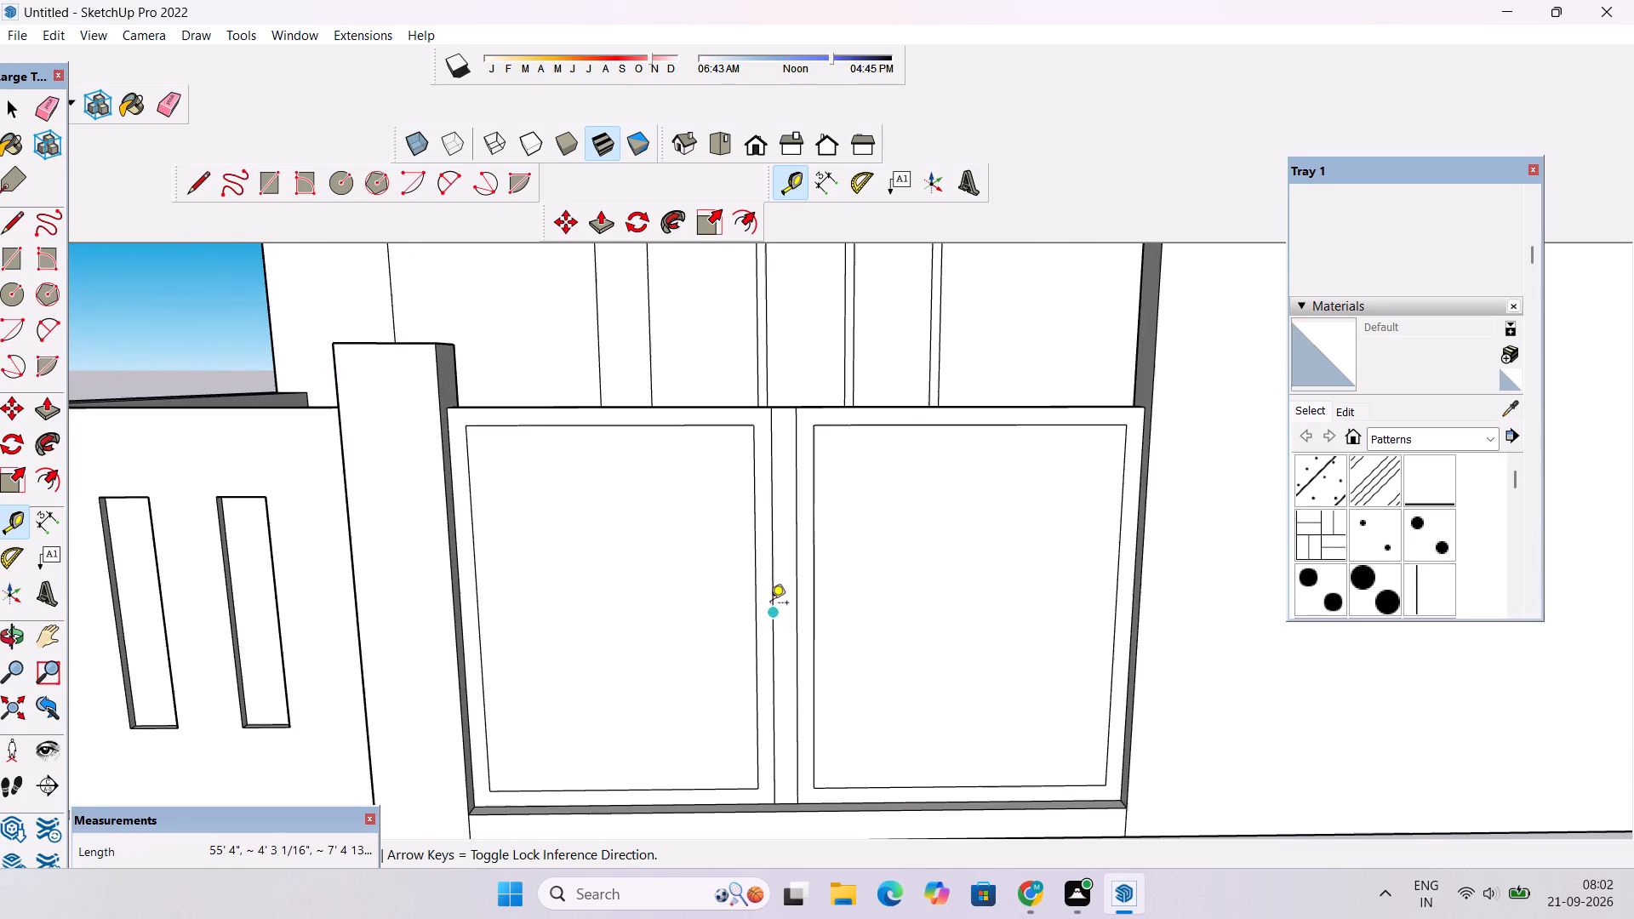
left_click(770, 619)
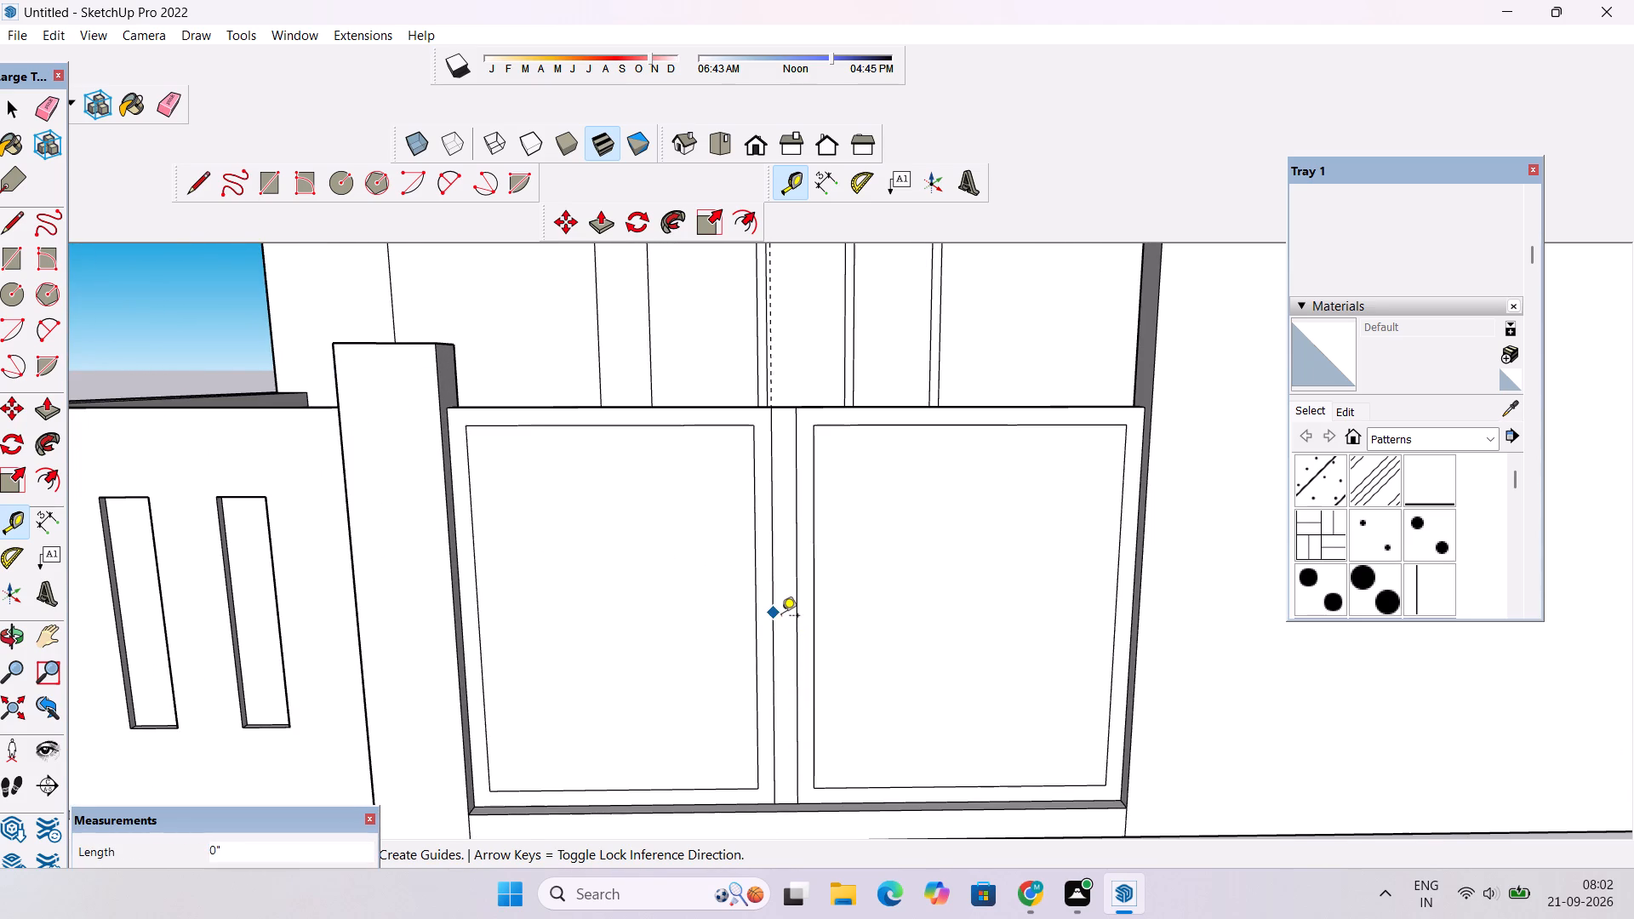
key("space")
Place a vertical guide 4 1/2" from the edge of the strip between the two large front panels, along its middle.
type("t")
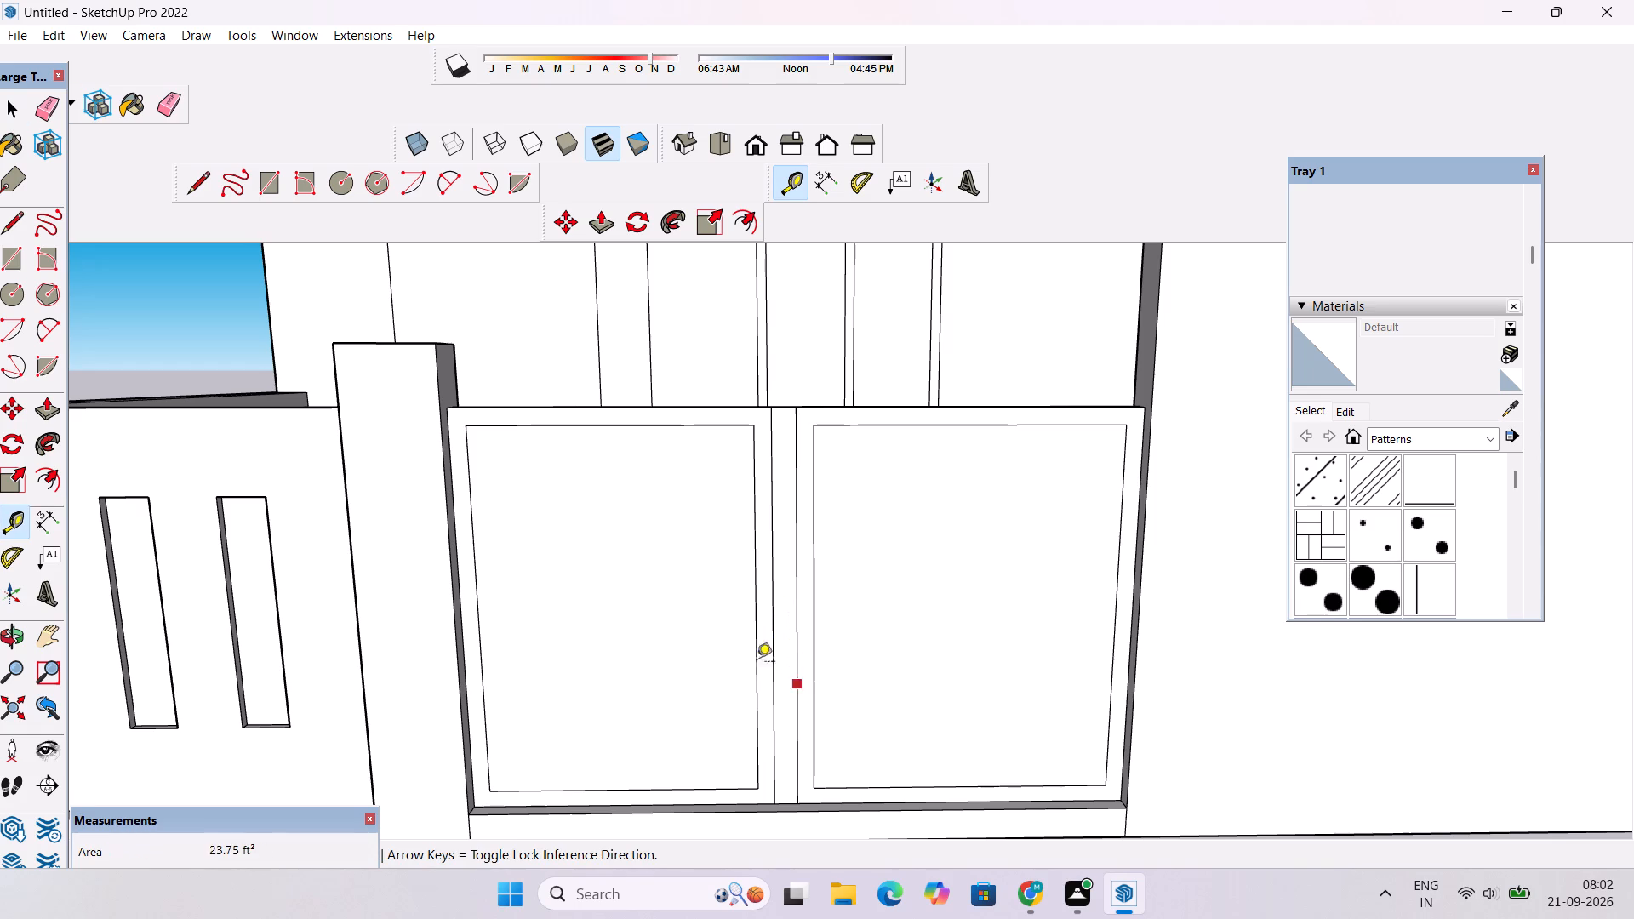
scroll(712, 644, "down", 3)
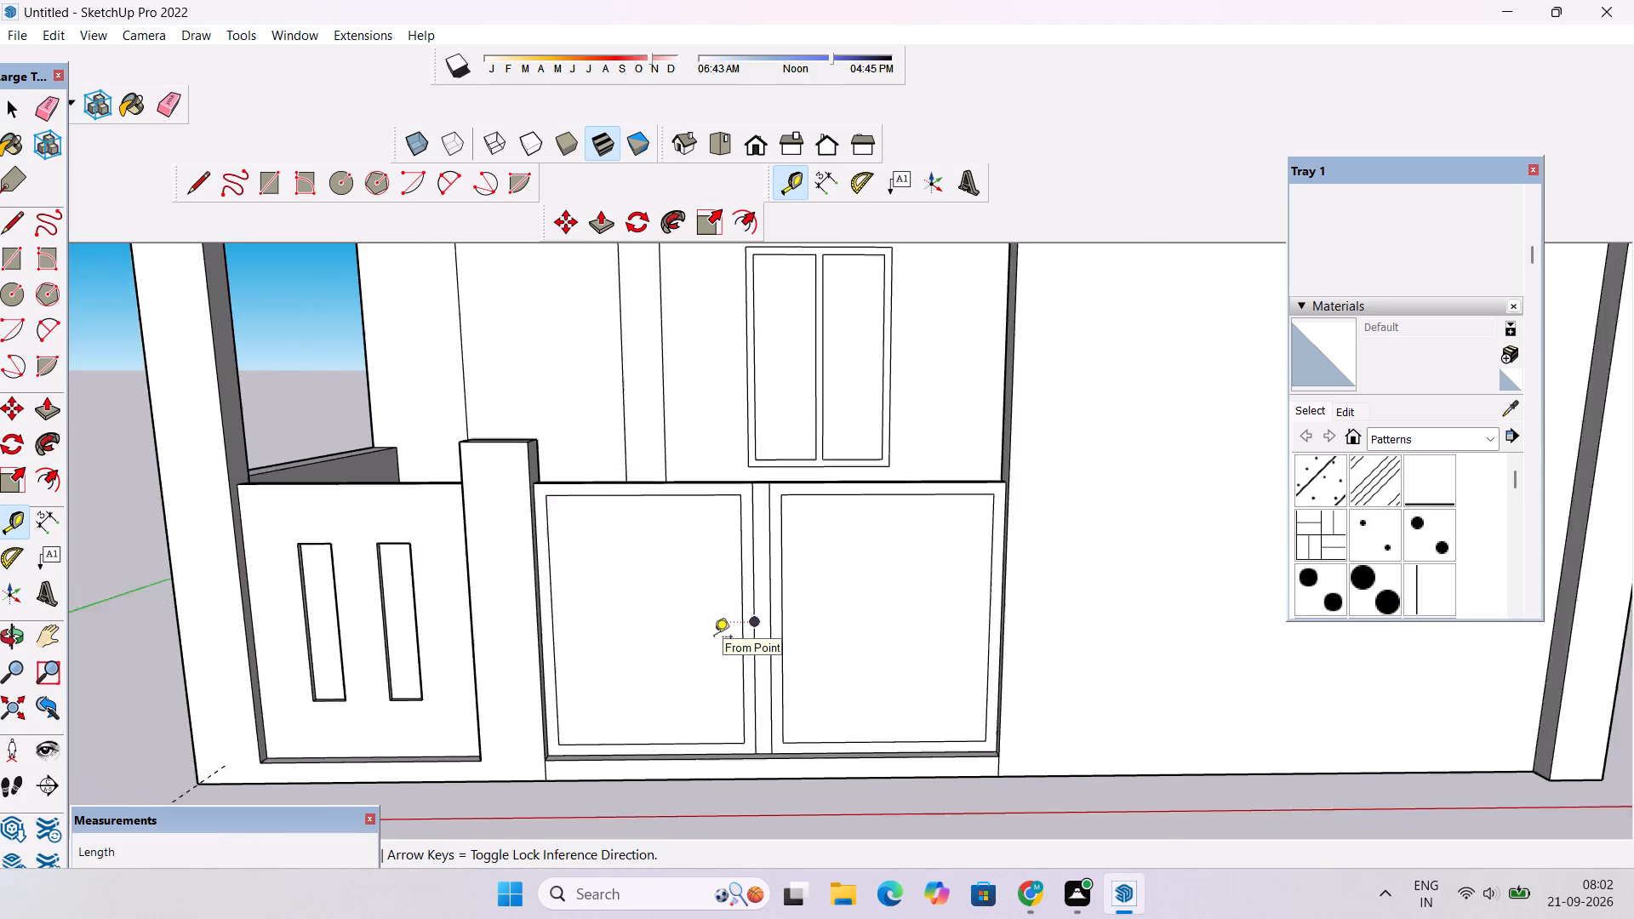
scroll(714, 638, "down", 2)
scroll(757, 760, "up", 8)
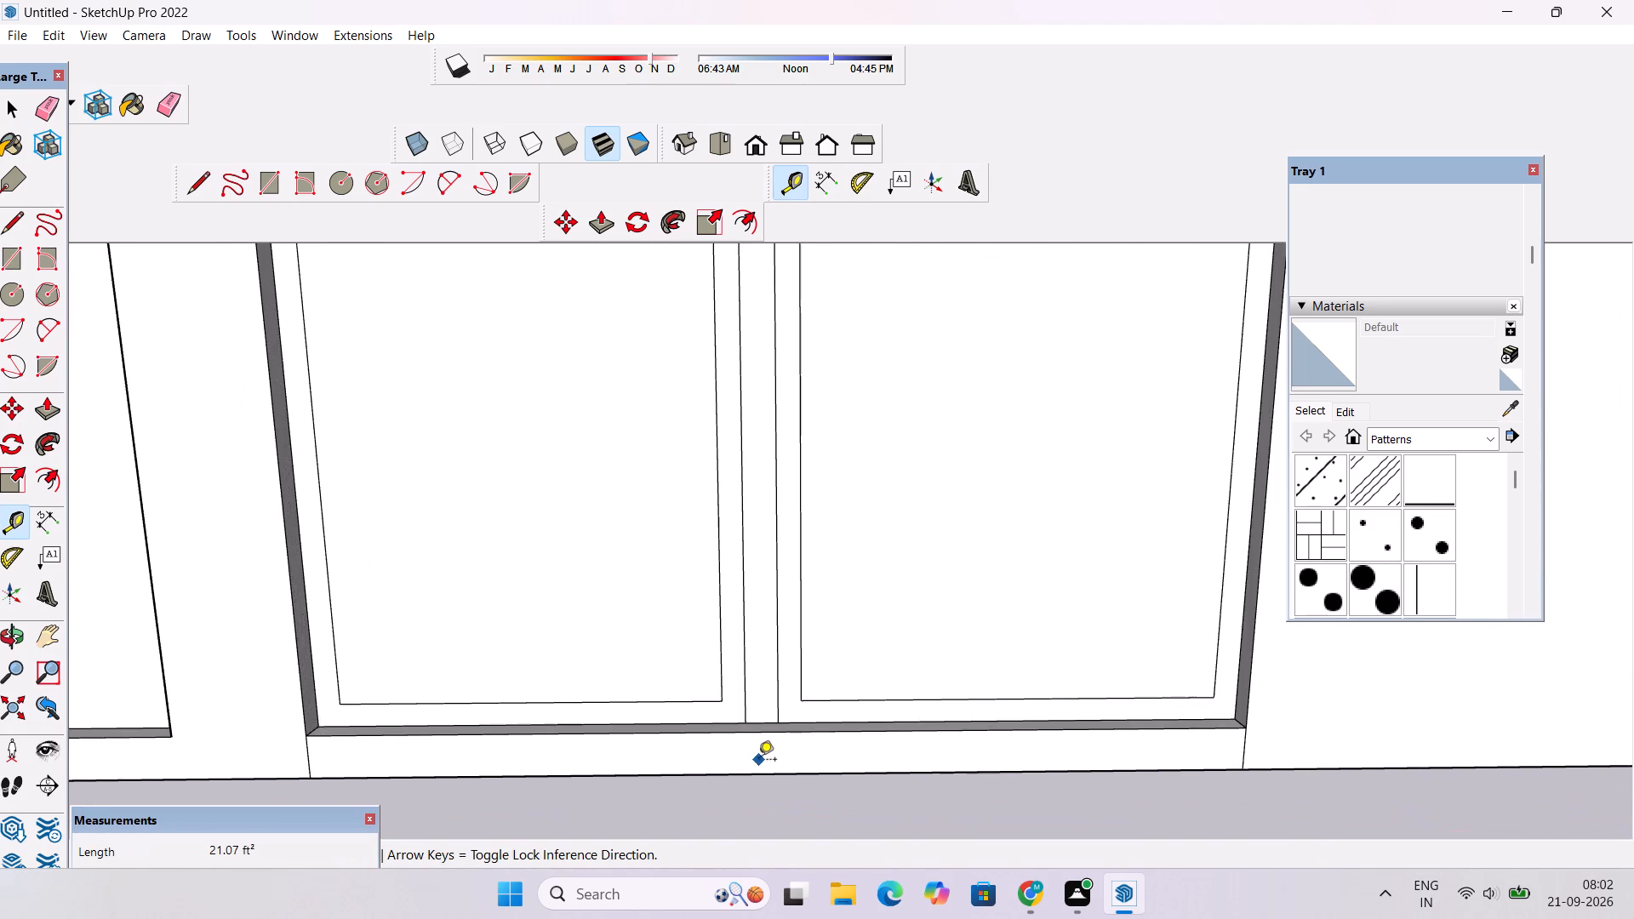
scroll(754, 705, "up", 4)
left_click(739, 589)
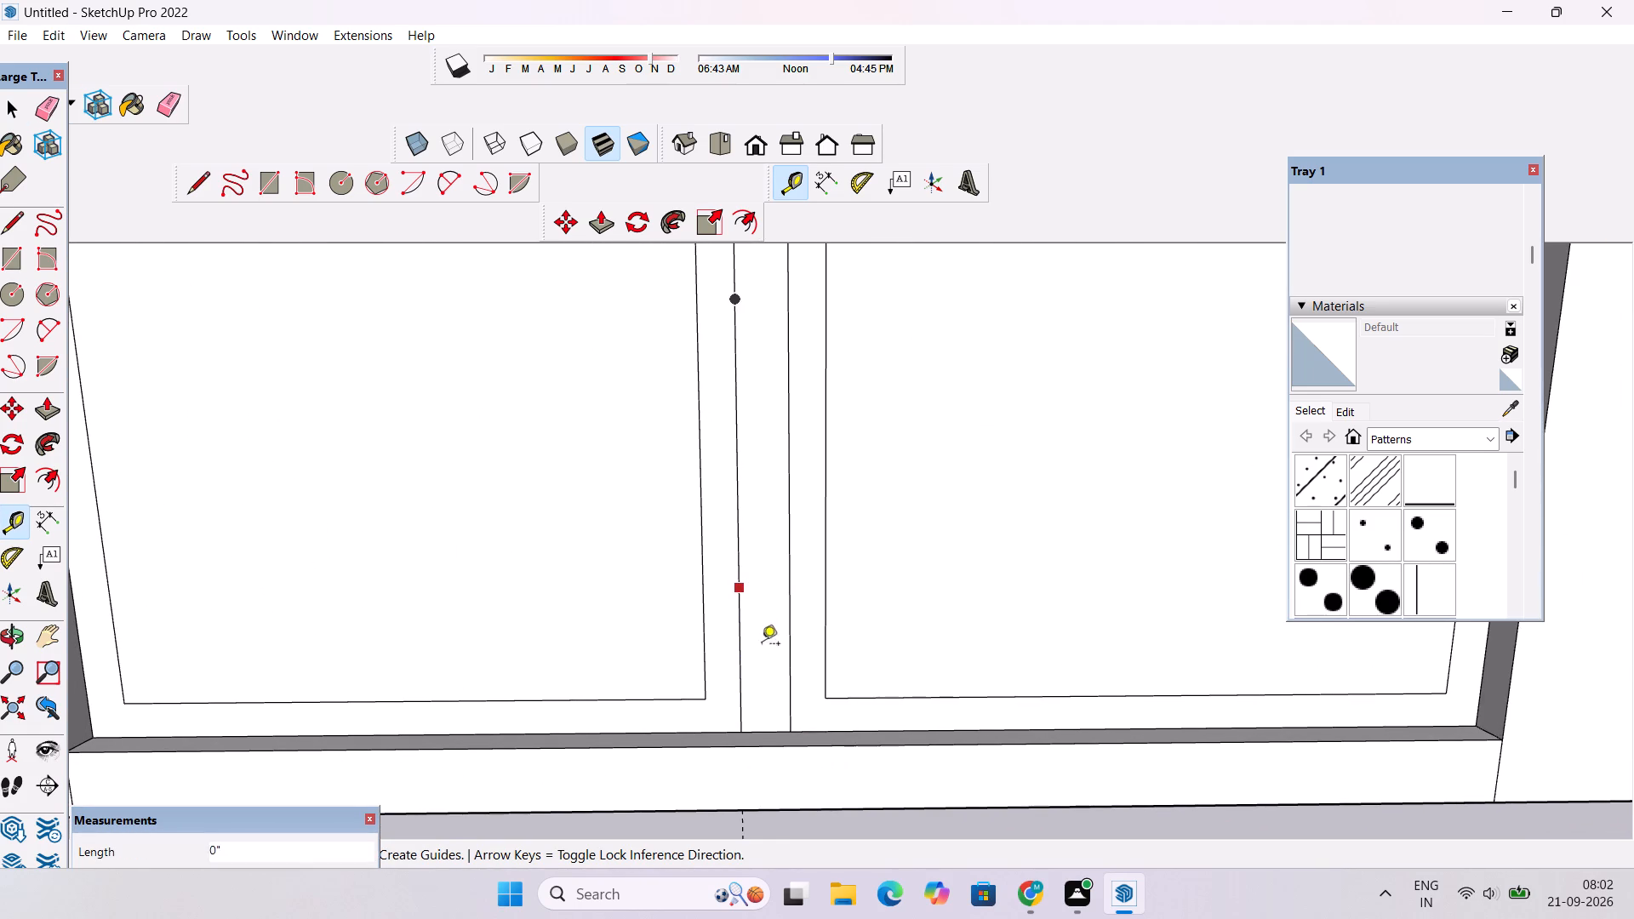
left_click(768, 730)
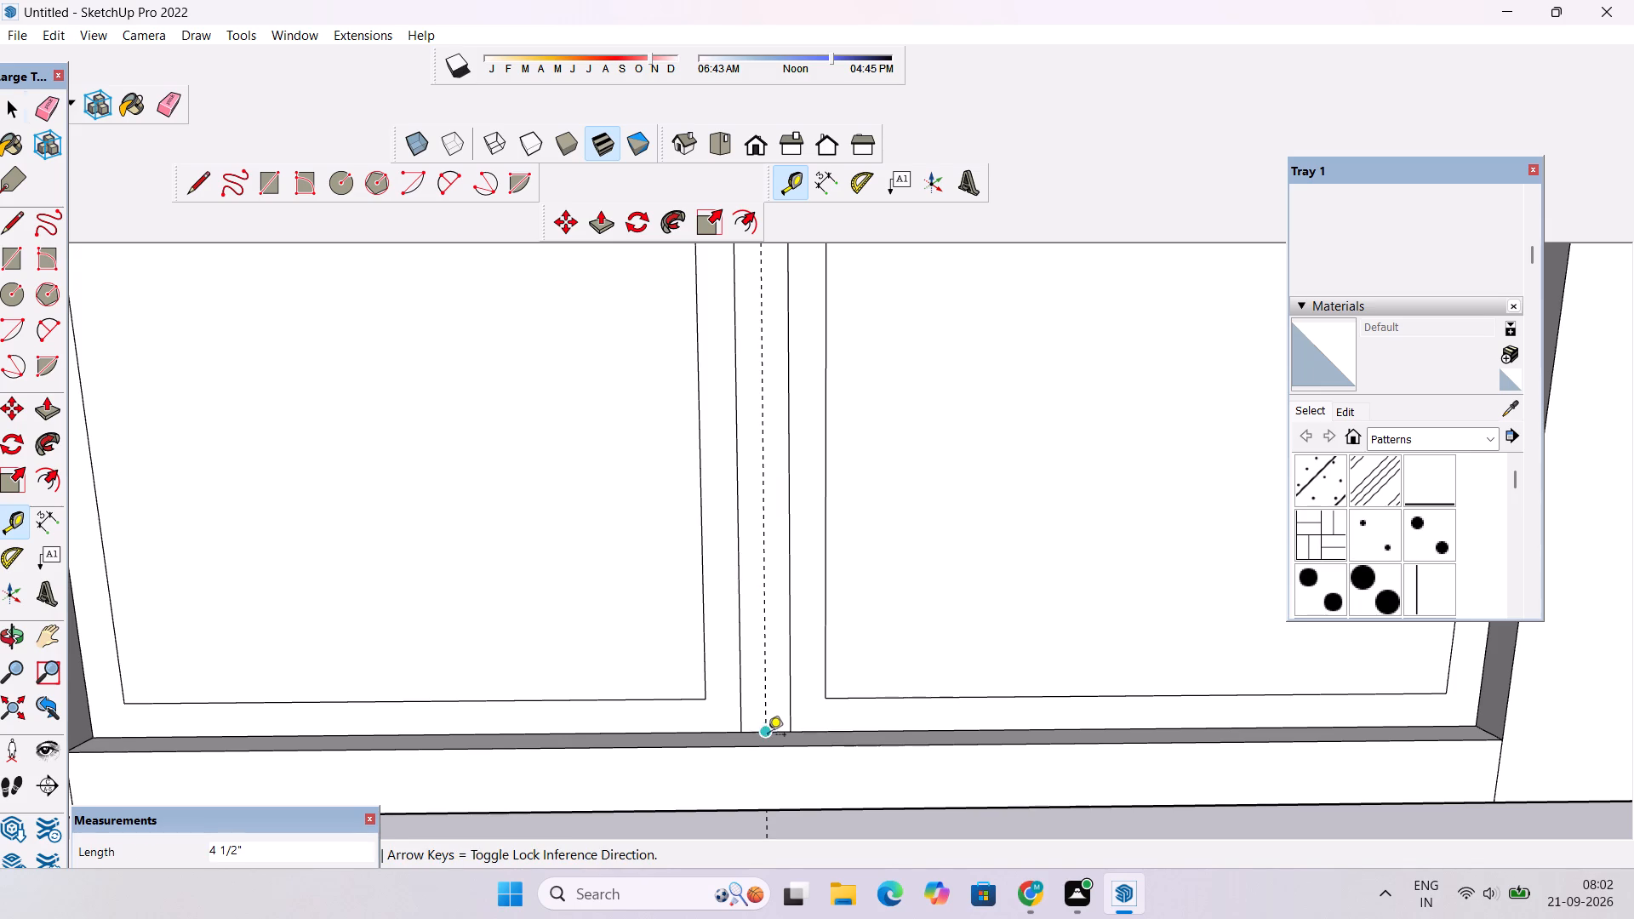
key("space")
Draw a vertical line along the guide through the middle of the strip between the two front panels, from its foot to the wall's top.
scroll(762, 773, "down", 11)
scroll(762, 790, "up", 1)
scroll(762, 790, "down", 2)
scroll(746, 626, "up", 3)
key("l")
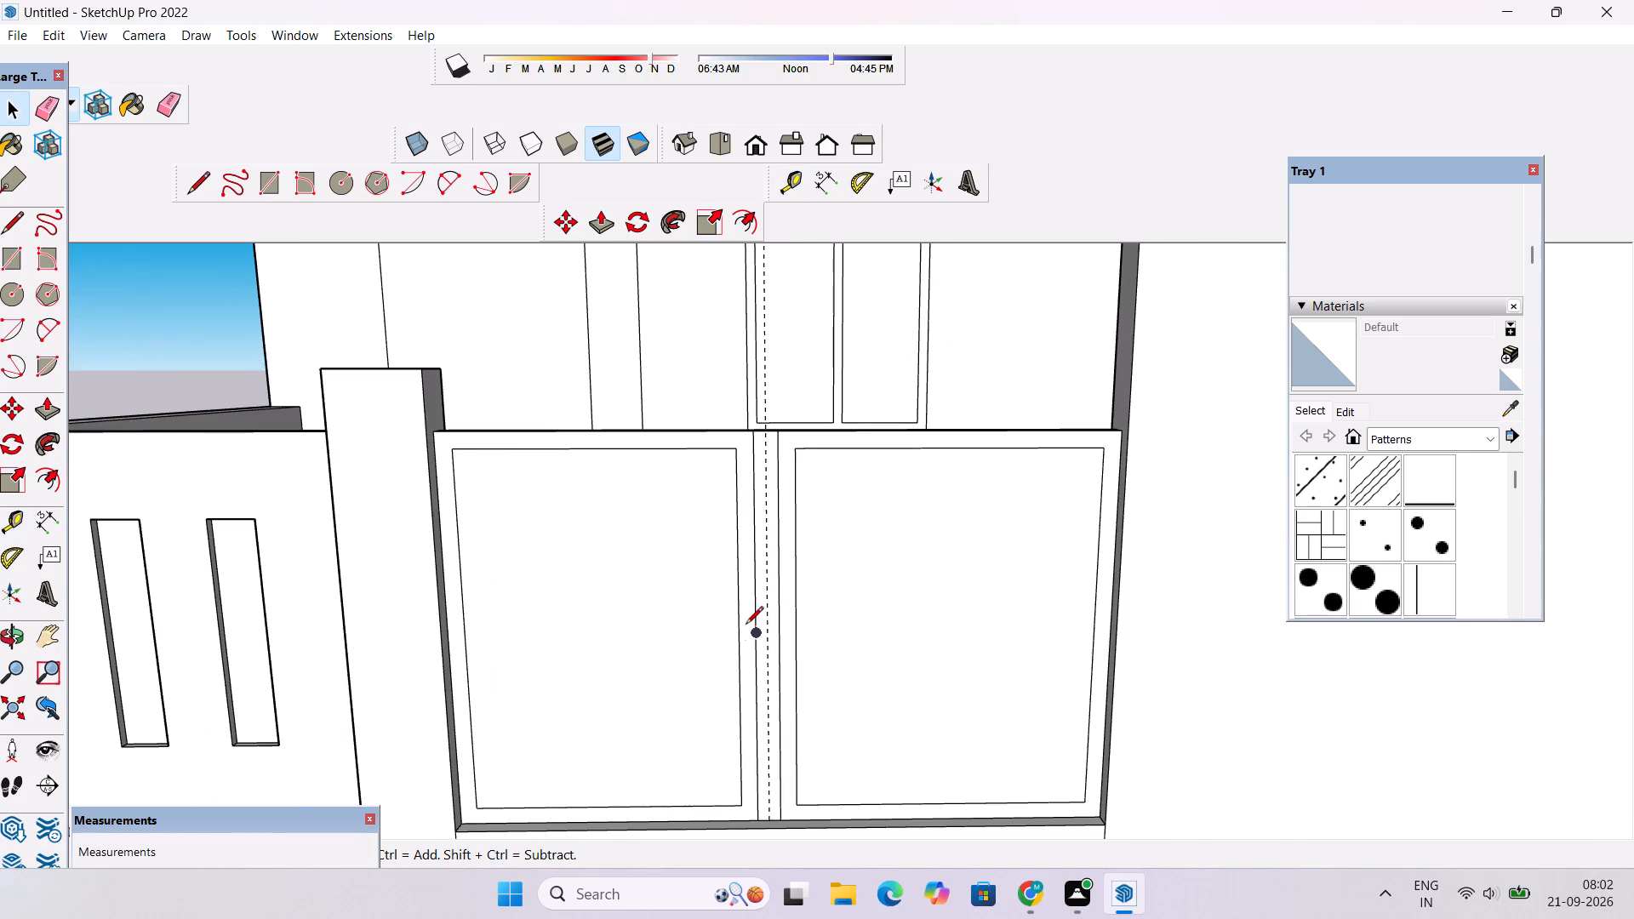
scroll(746, 649, "down", 3)
scroll(752, 770, "up", 7)
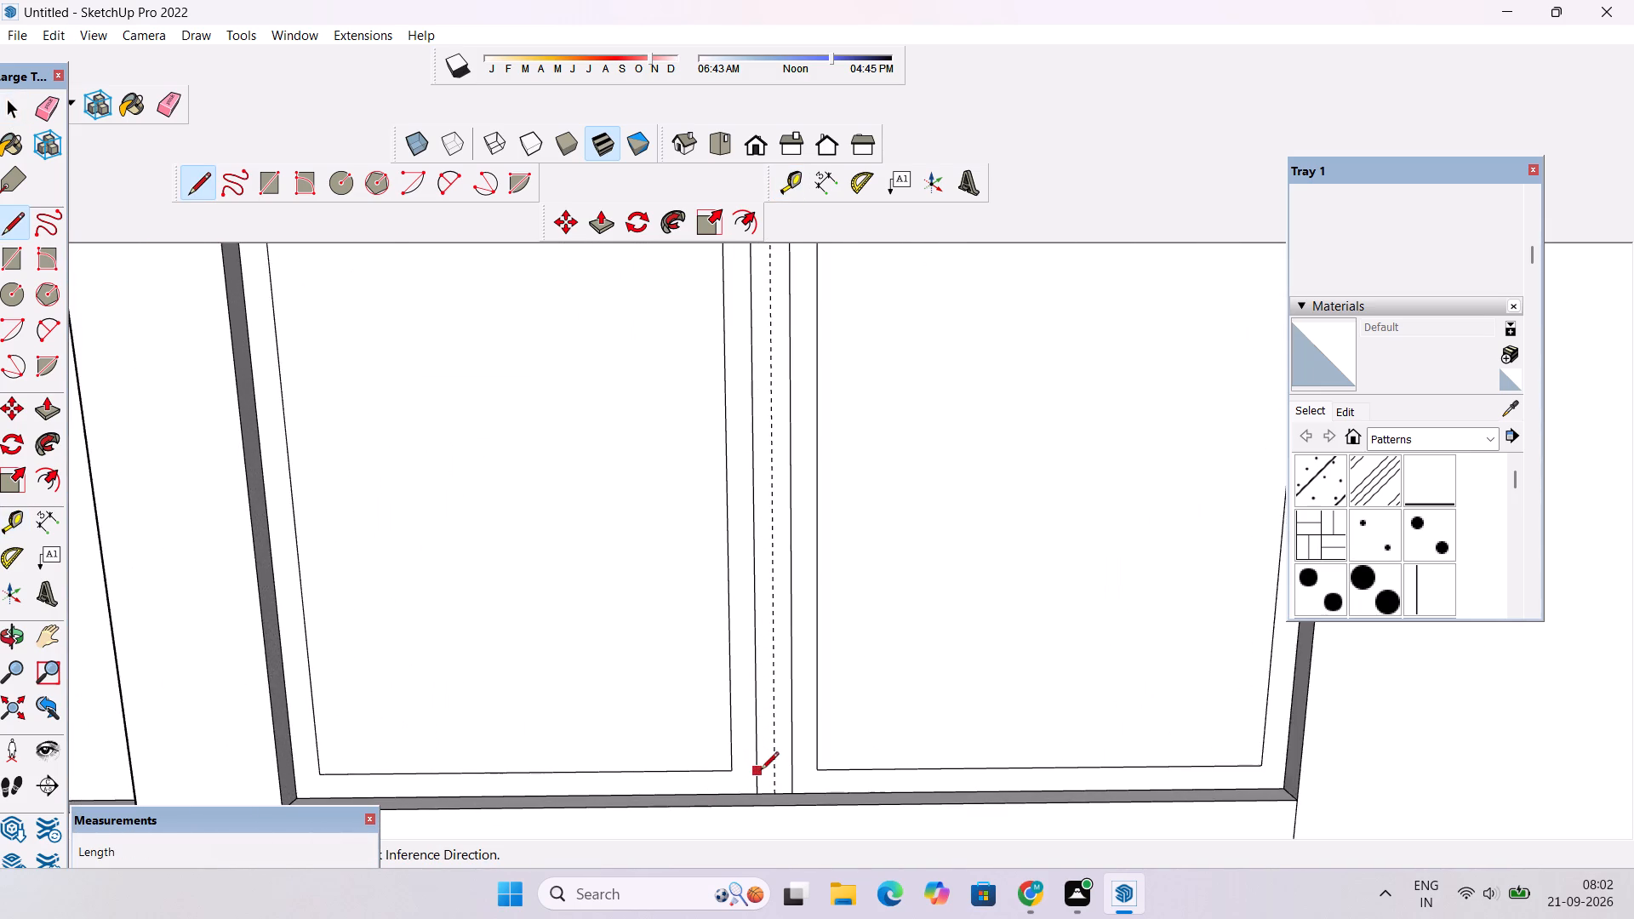
scroll(762, 775, "down", 5)
scroll(762, 801, "up", 20)
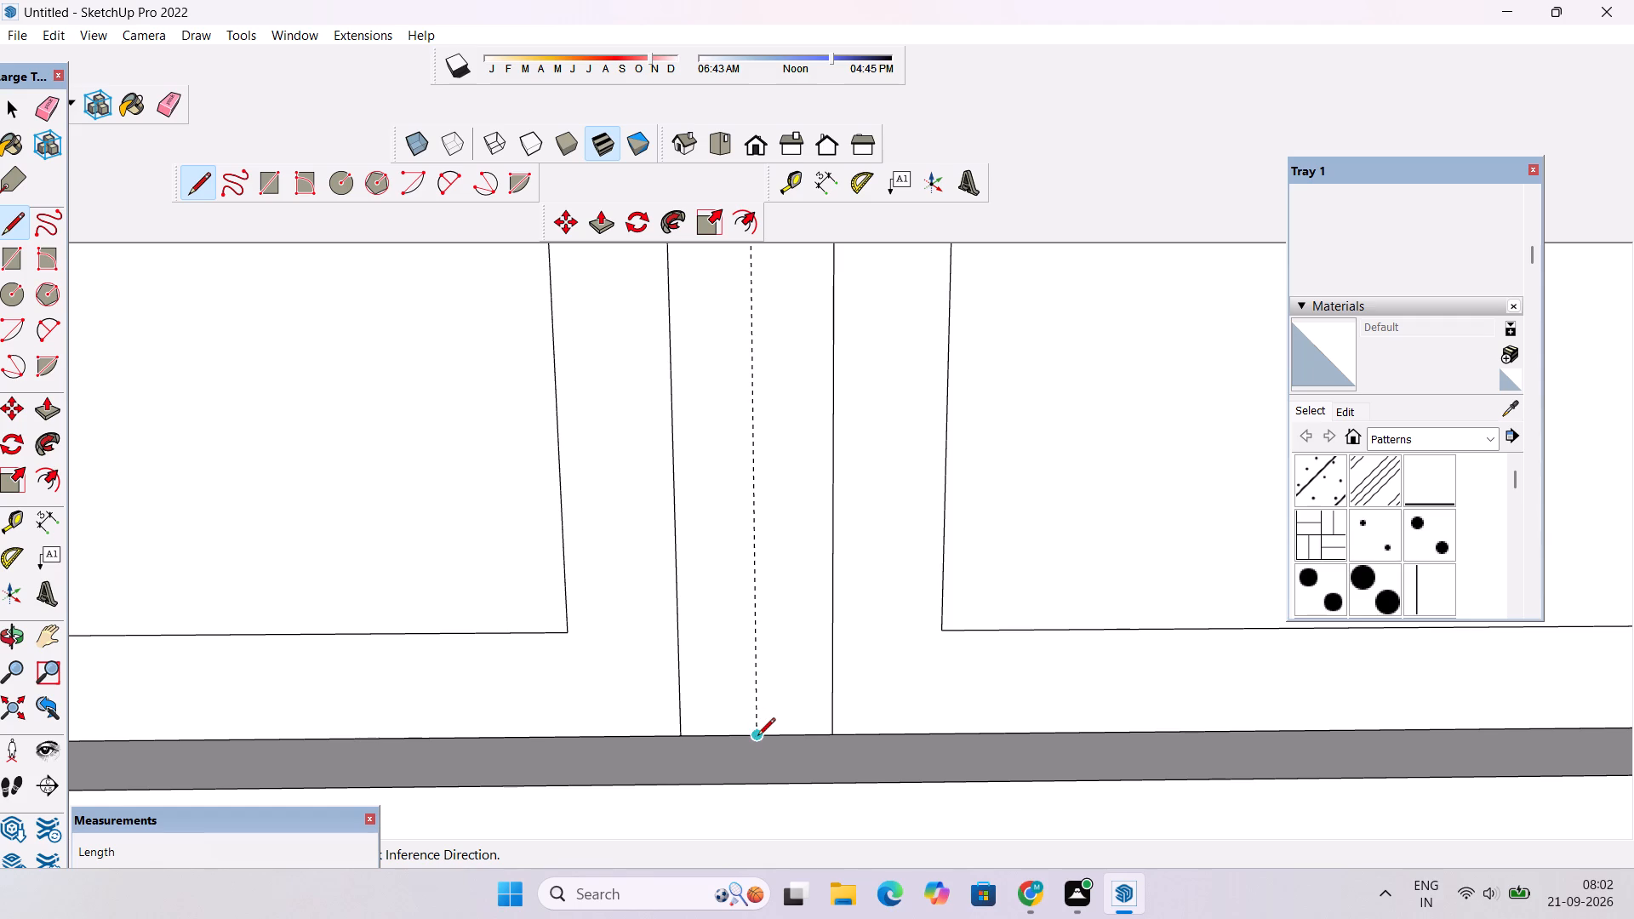
scroll(750, 740, "up", 15)
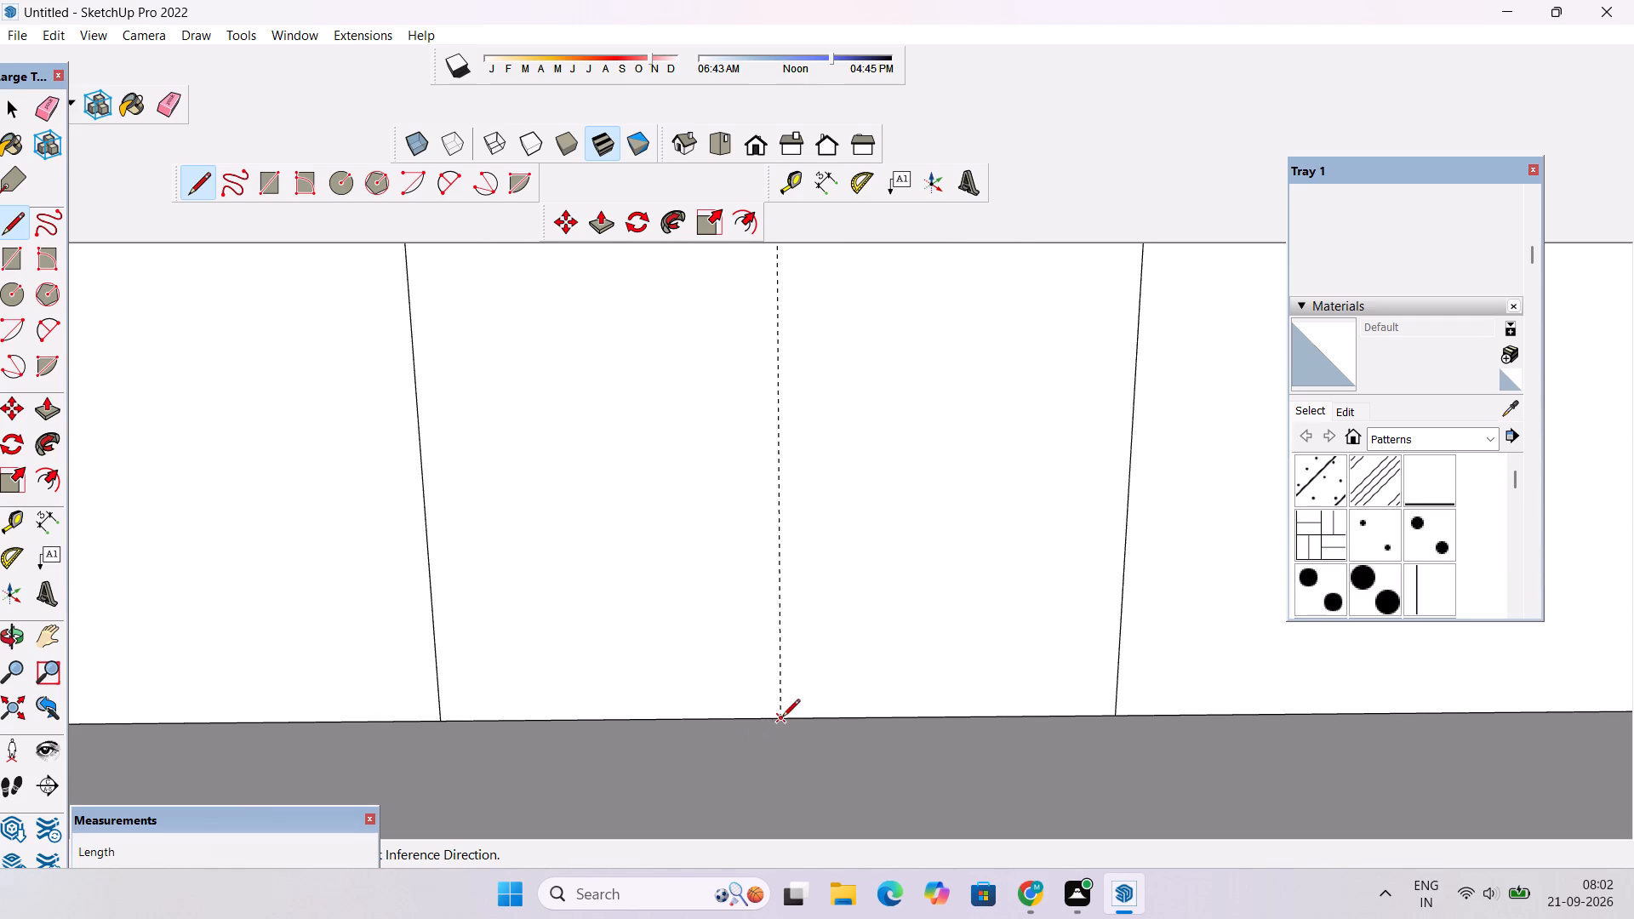
left_click(782, 718)
scroll(783, 671, "down", 20)
scroll(783, 671, "down", 12)
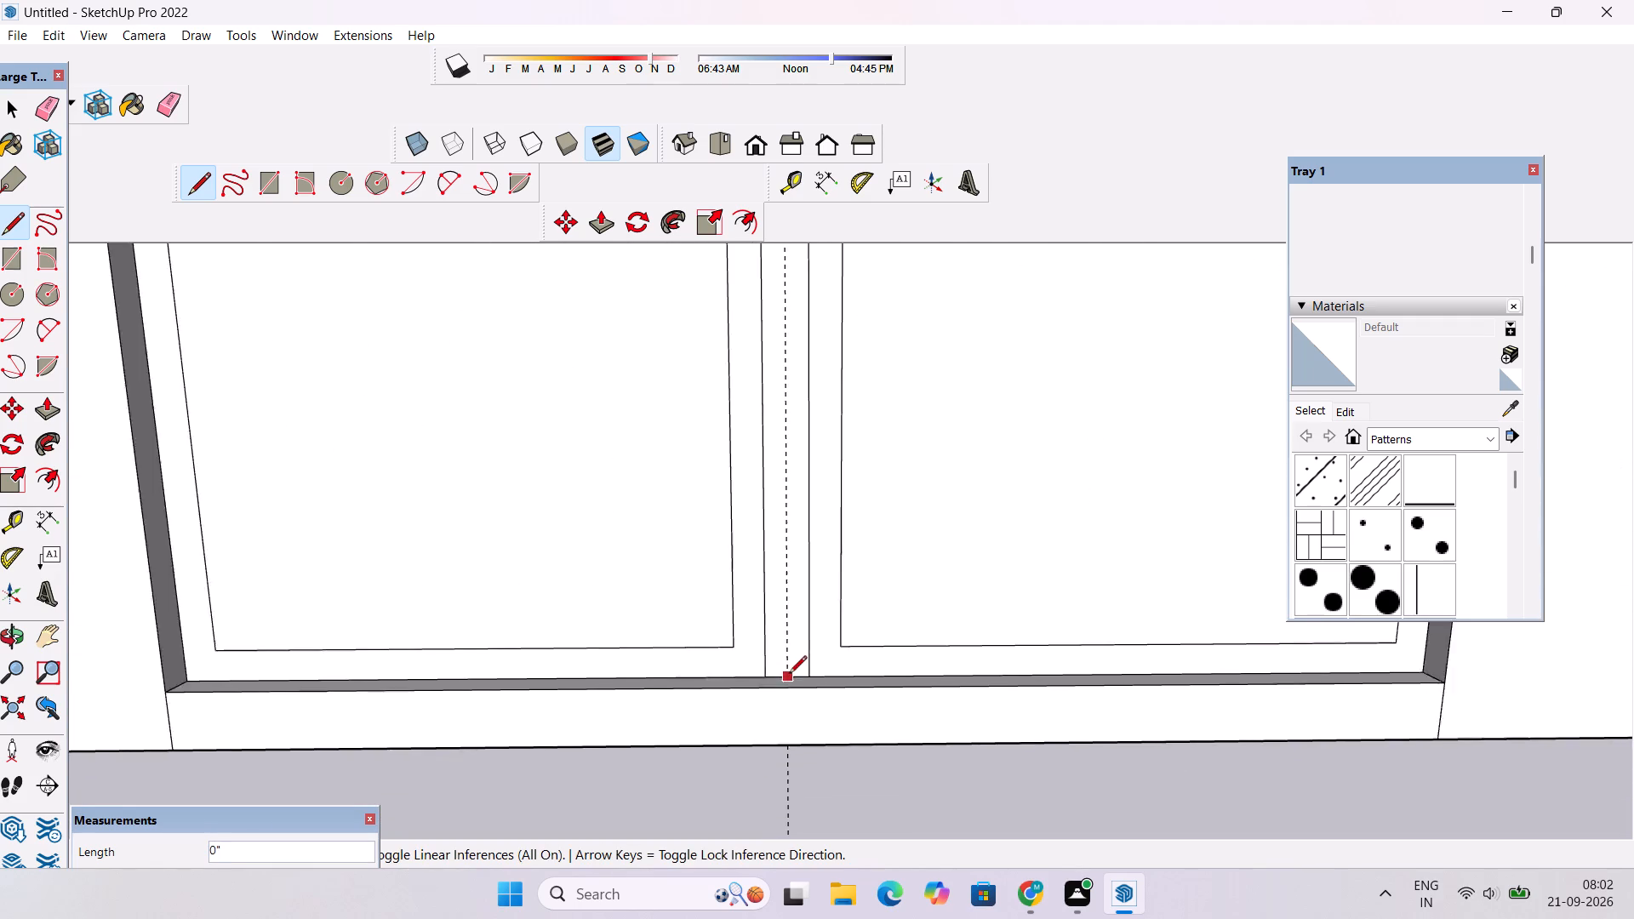
scroll(789, 675, "down", 11)
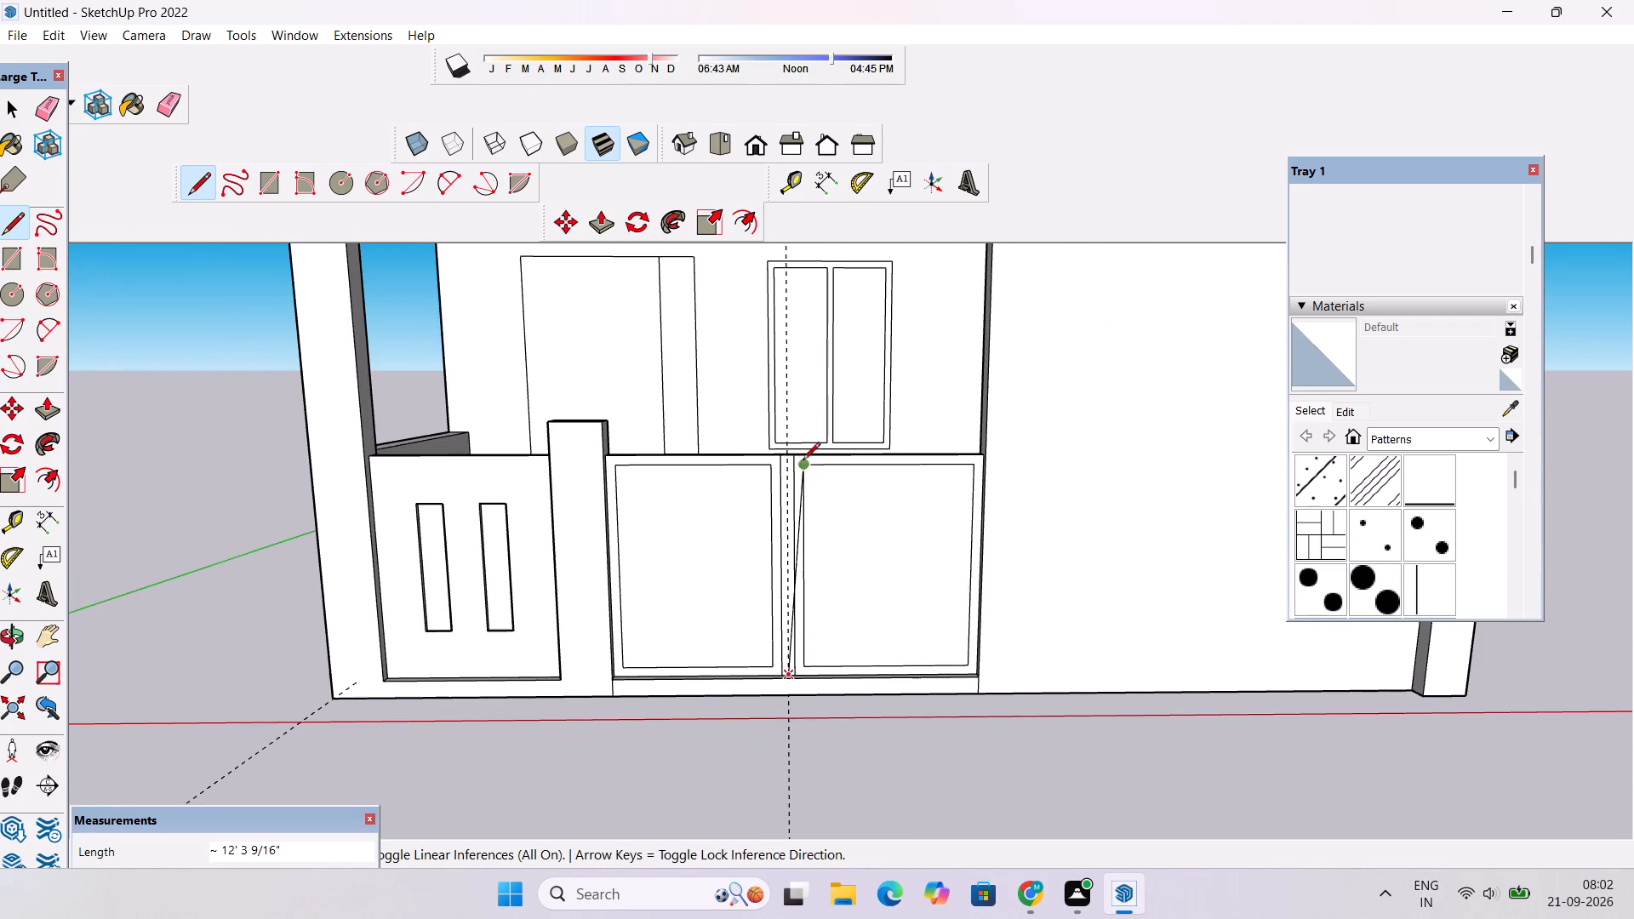
scroll(794, 452, "up", 11)
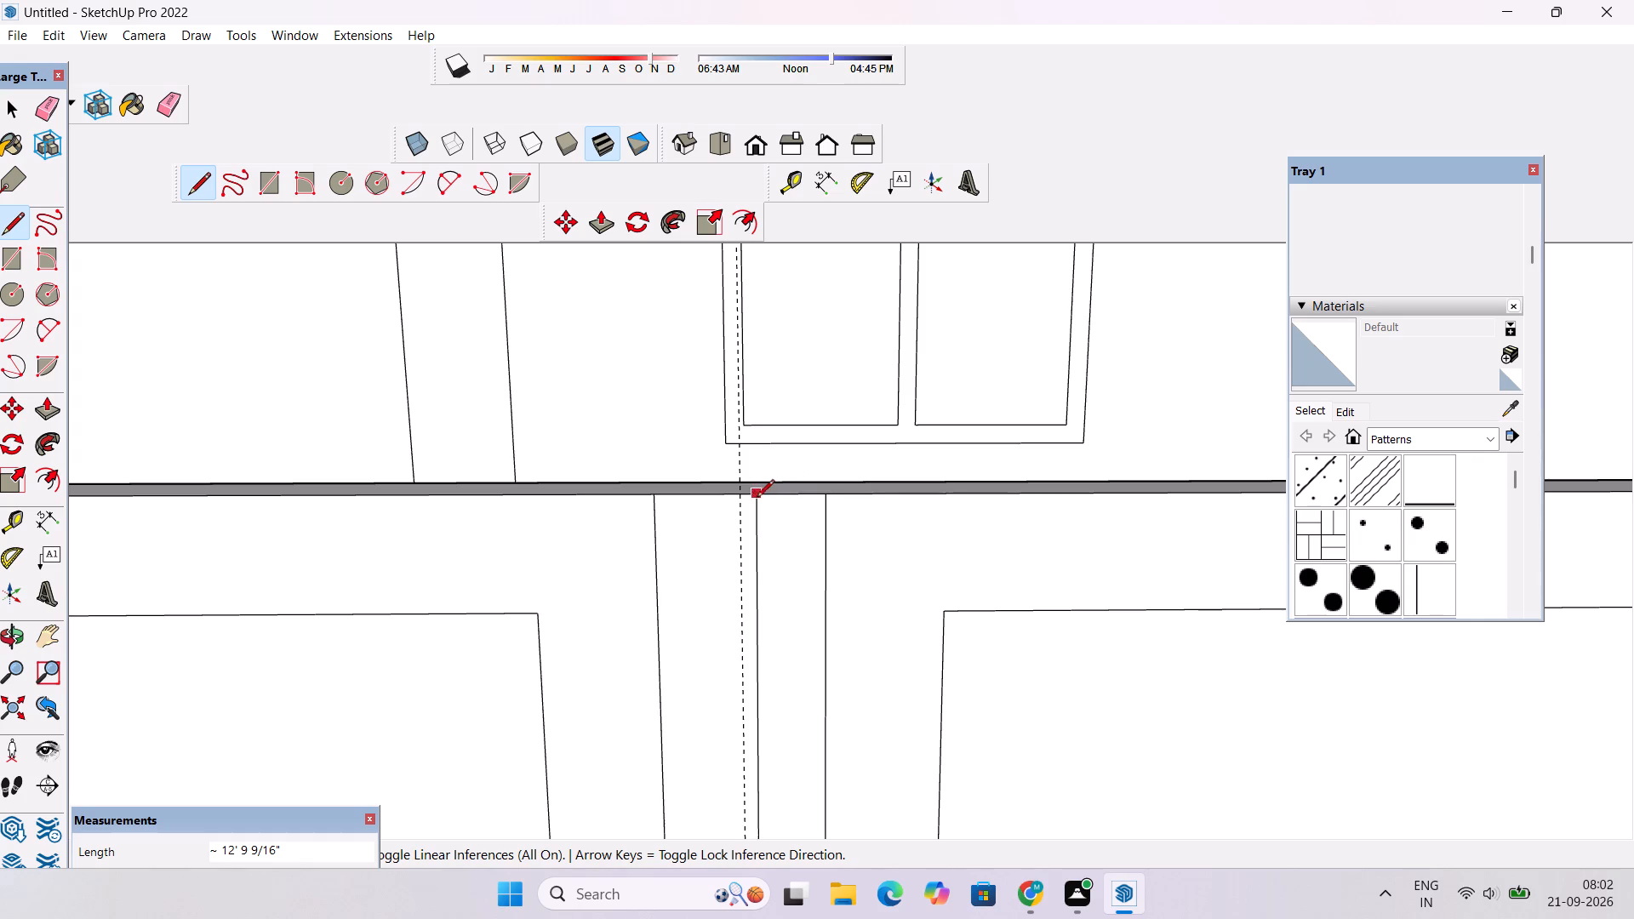
left_click(741, 495)
scroll(741, 492, "down", 2)
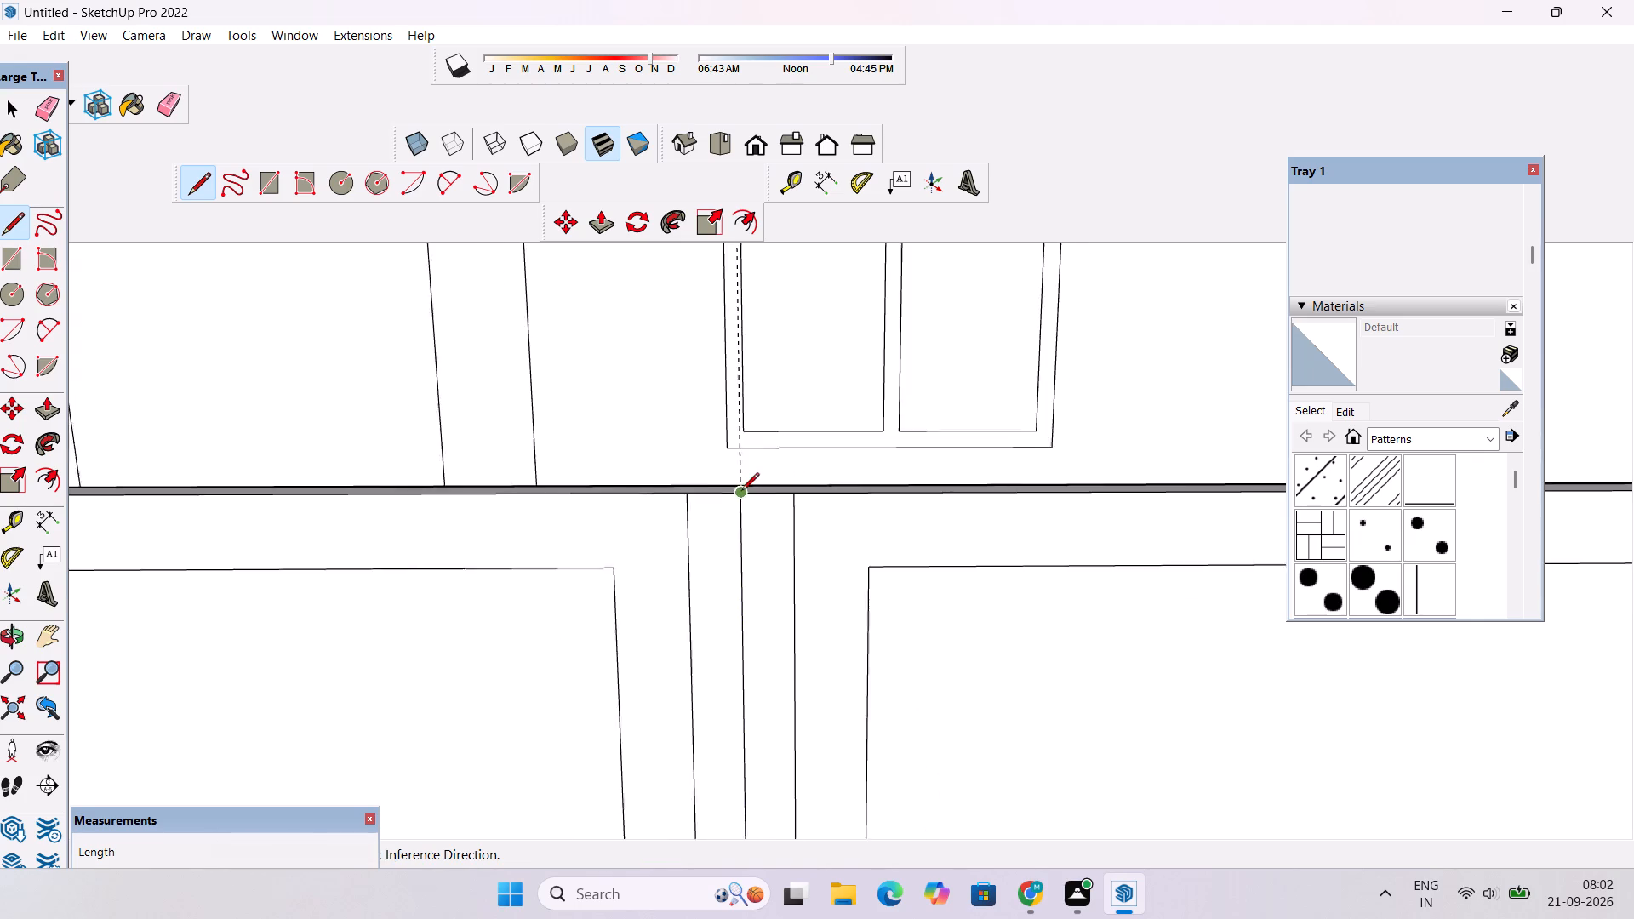
scroll(741, 492, "down", 16)
Erase the strip's two outer vertical edges, leaving only the centre line between the two front panels.
key("space")
type("e")
scroll(741, 474, "down", 3)
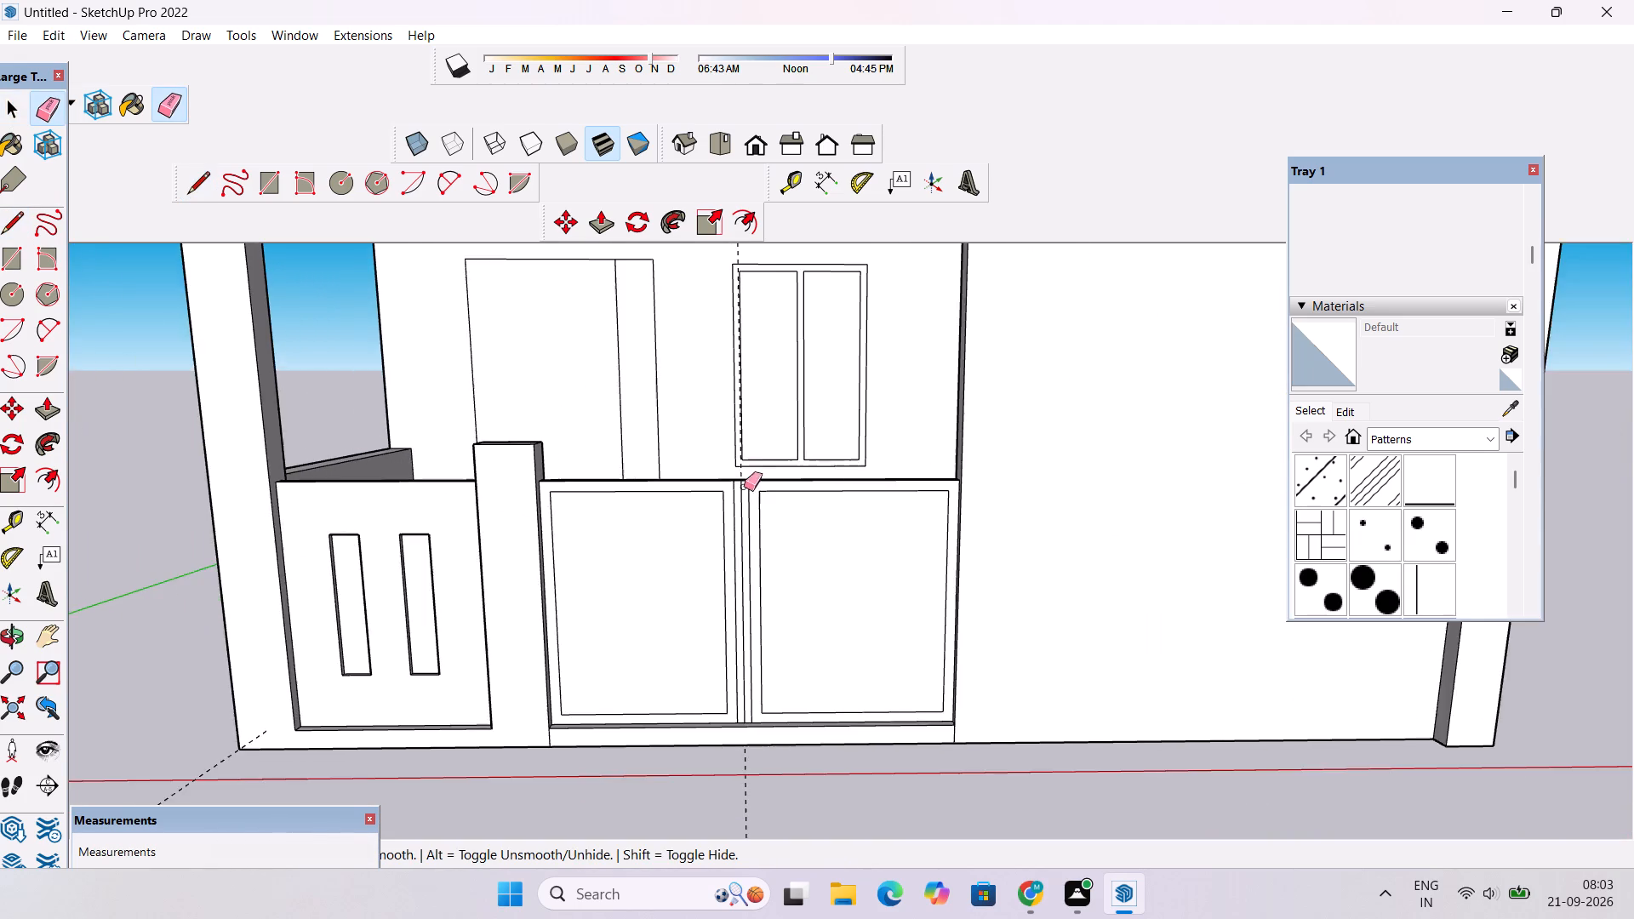
scroll(751, 592, "up", 7)
left_click(748, 467)
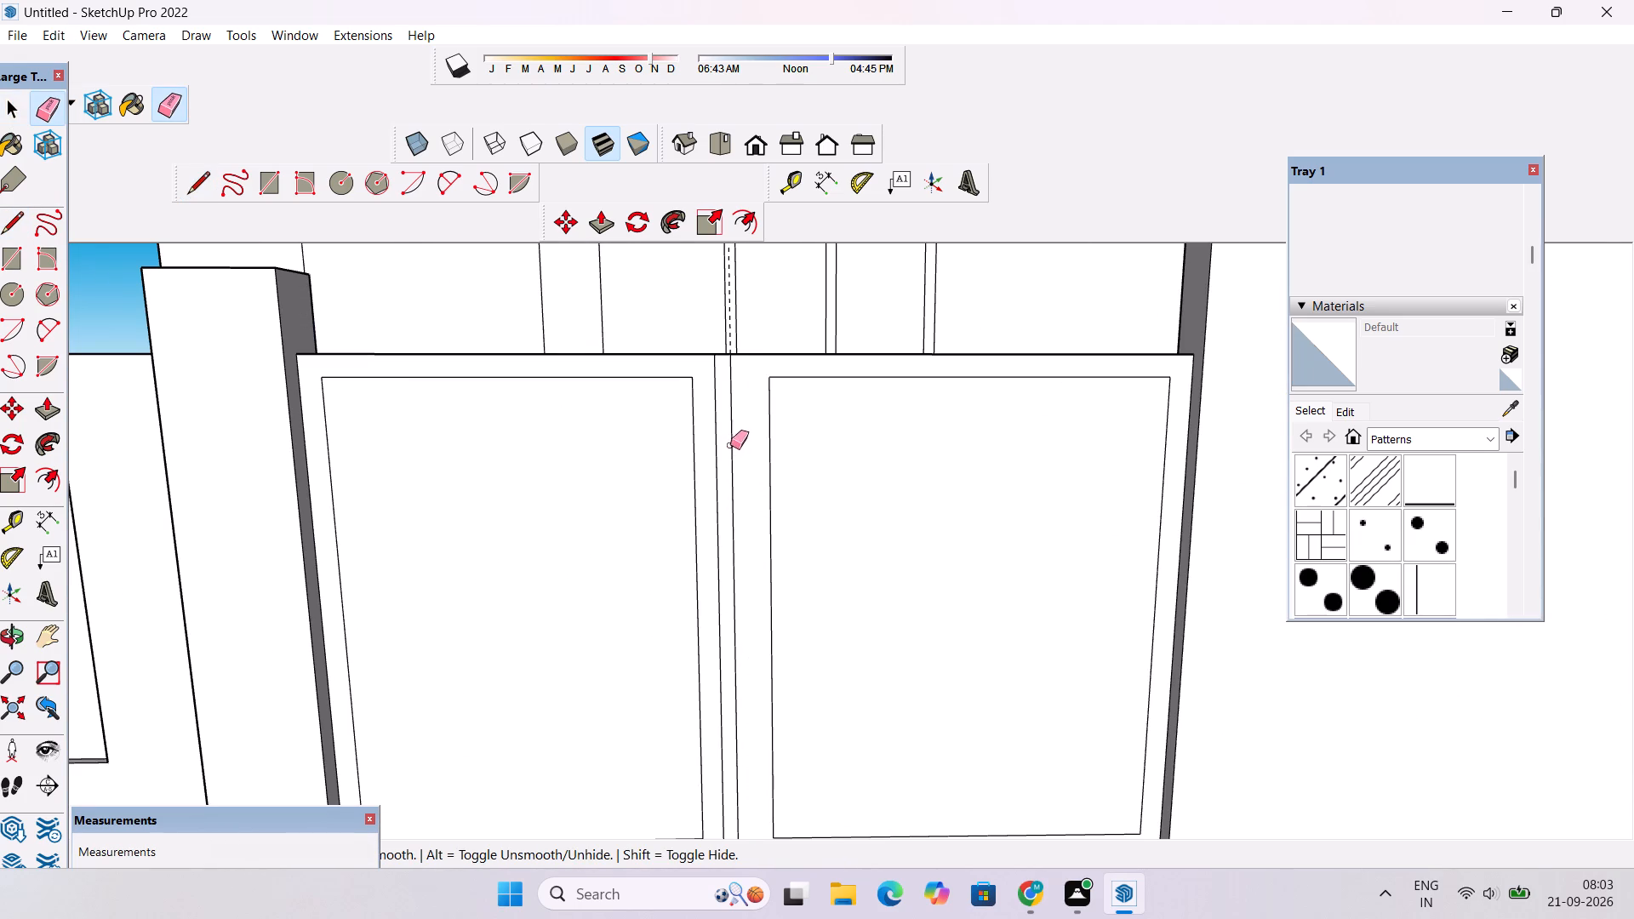
left_click(717, 430)
scroll(706, 431, "down", 7)
key("space")
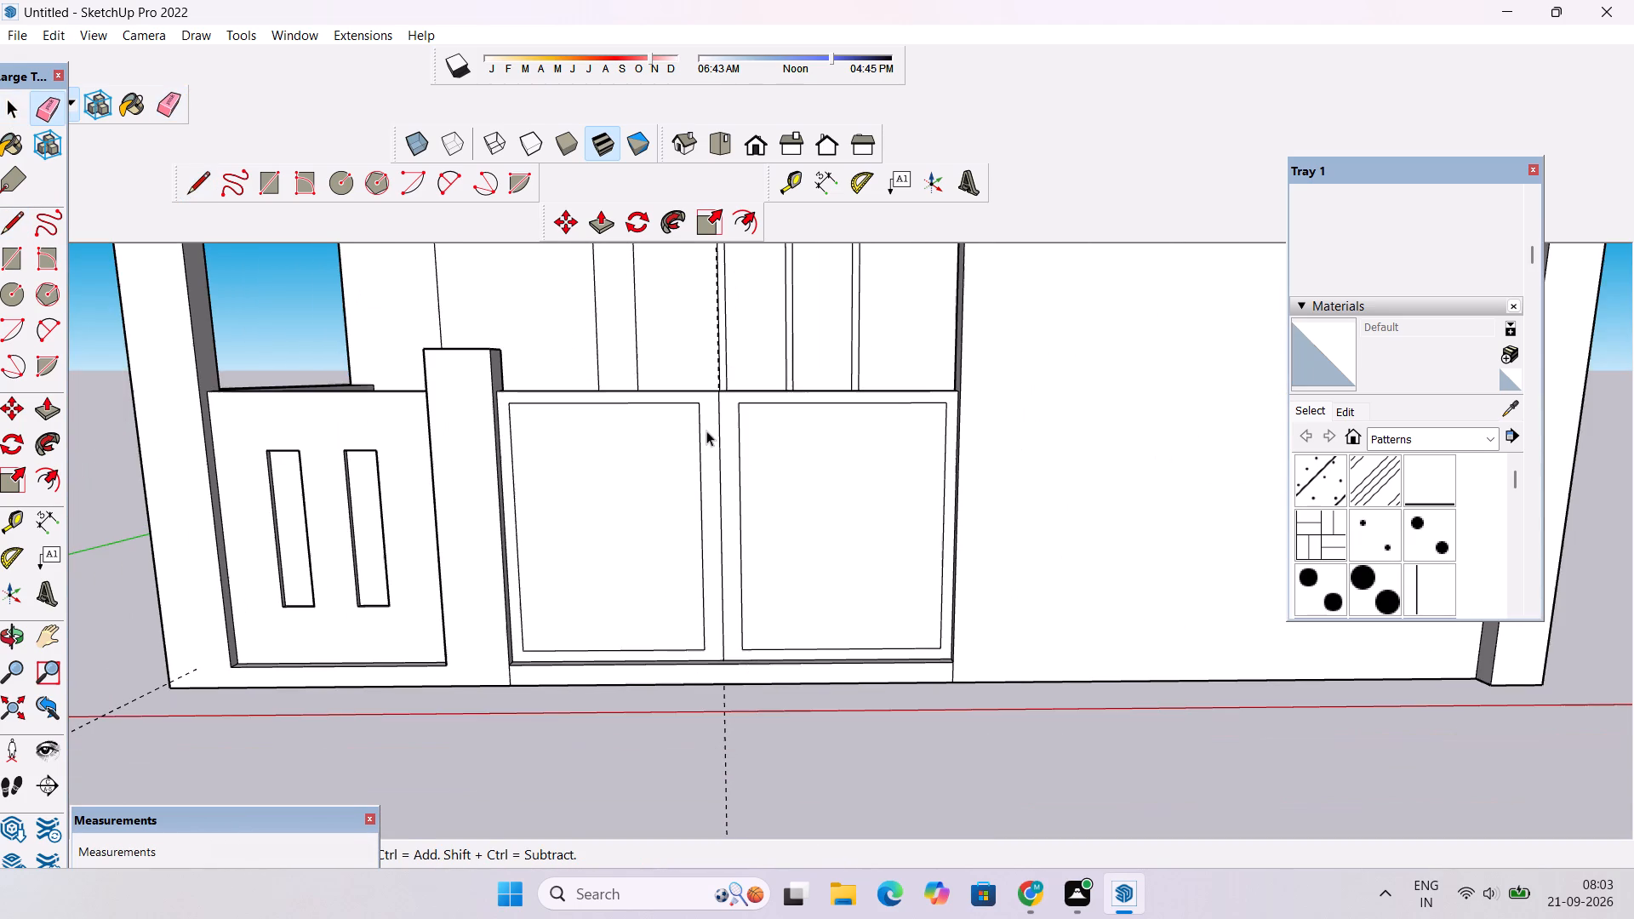
Move the inner vertical edge of the left panel's frame about 3 1/4" toward the centre line.
scroll(723, 551, "up", 6)
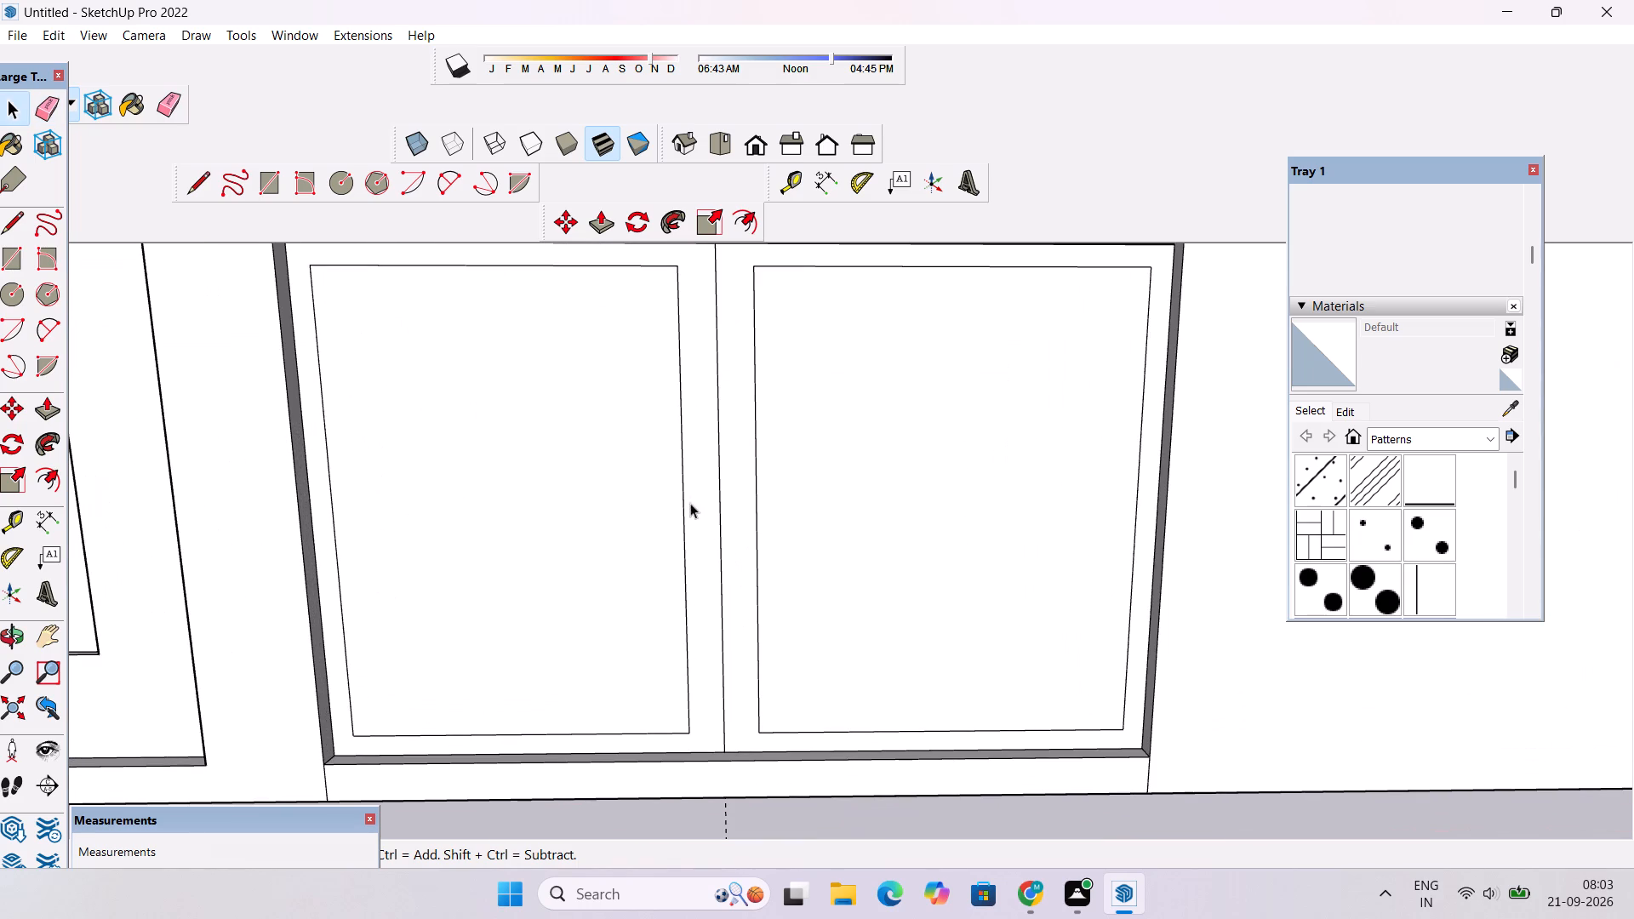
left_click(681, 474)
key("m")
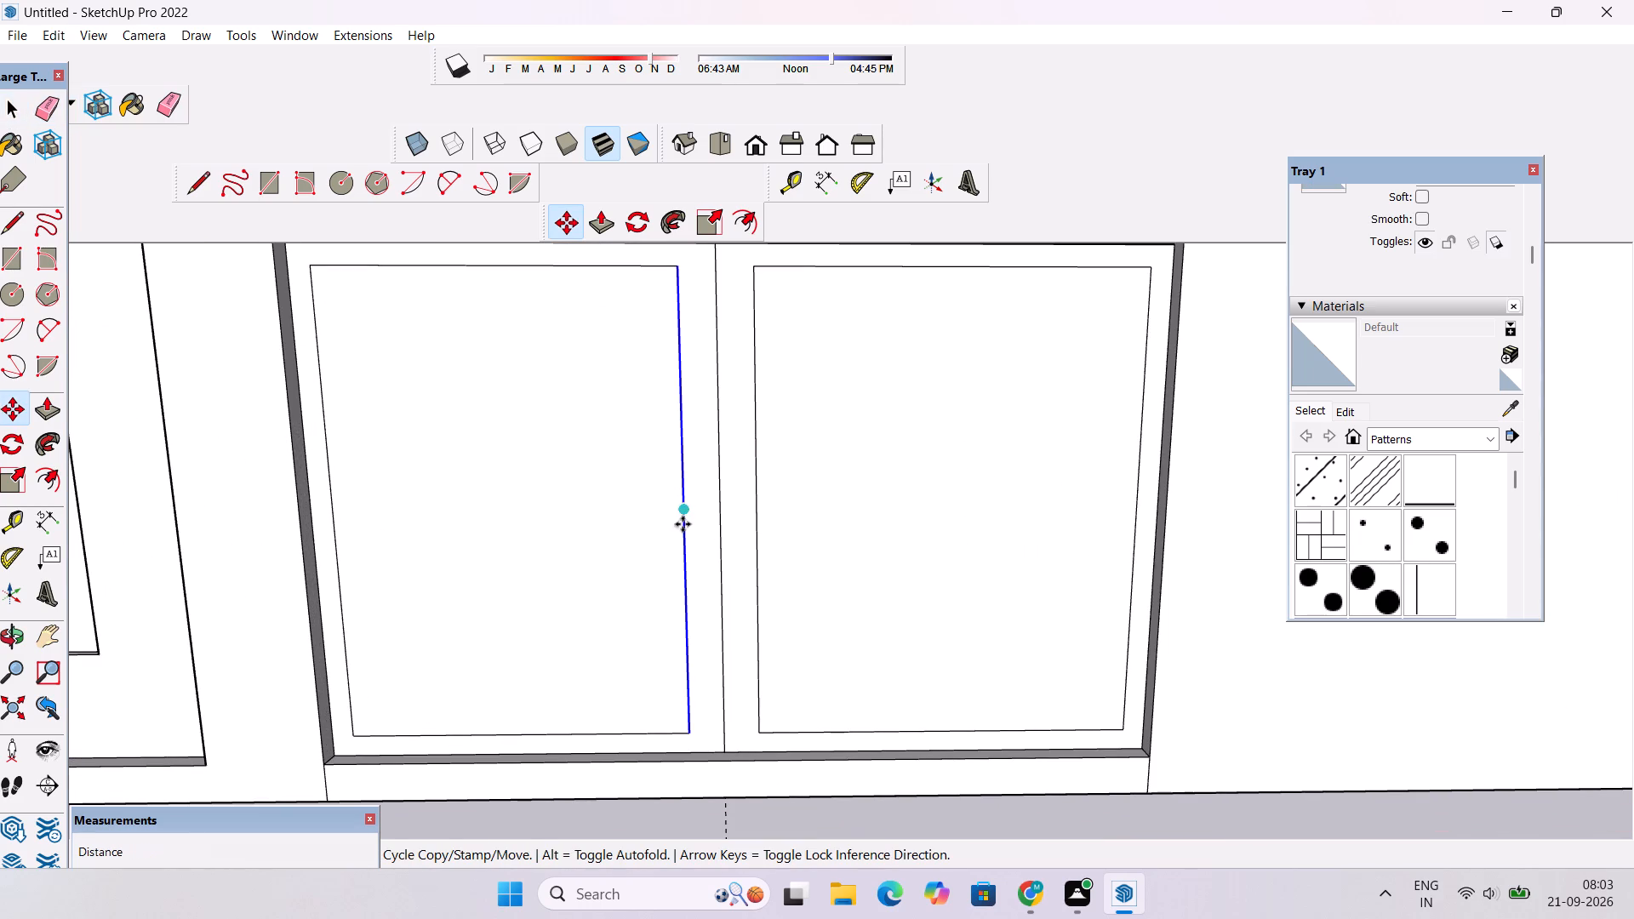
left_click(683, 514)
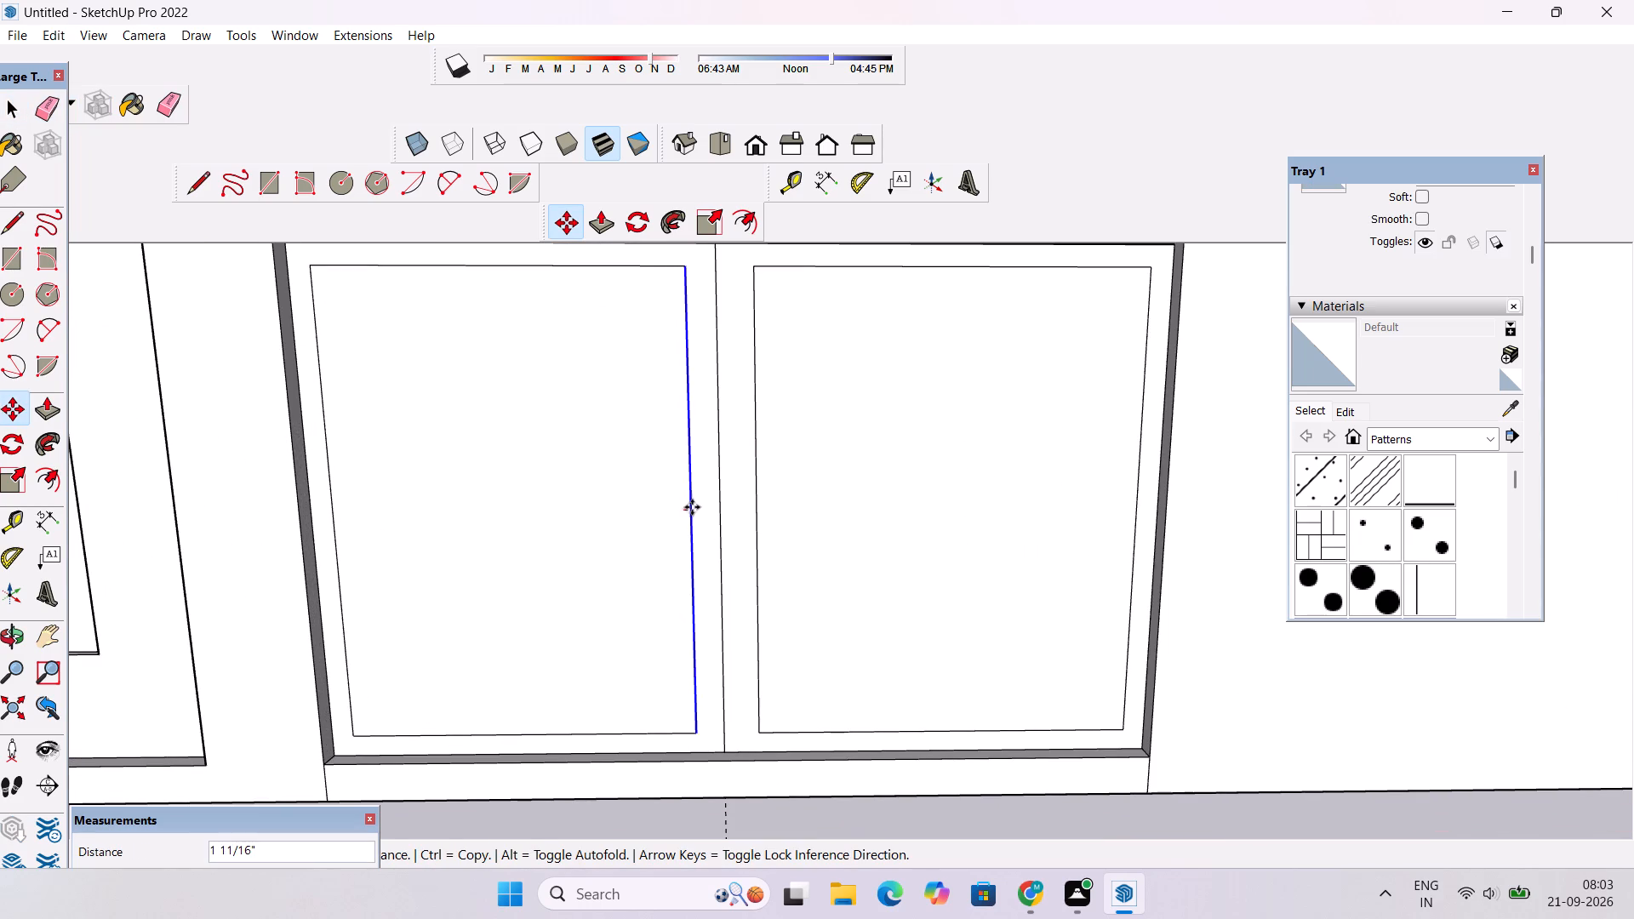
left_click(694, 507)
key("space")
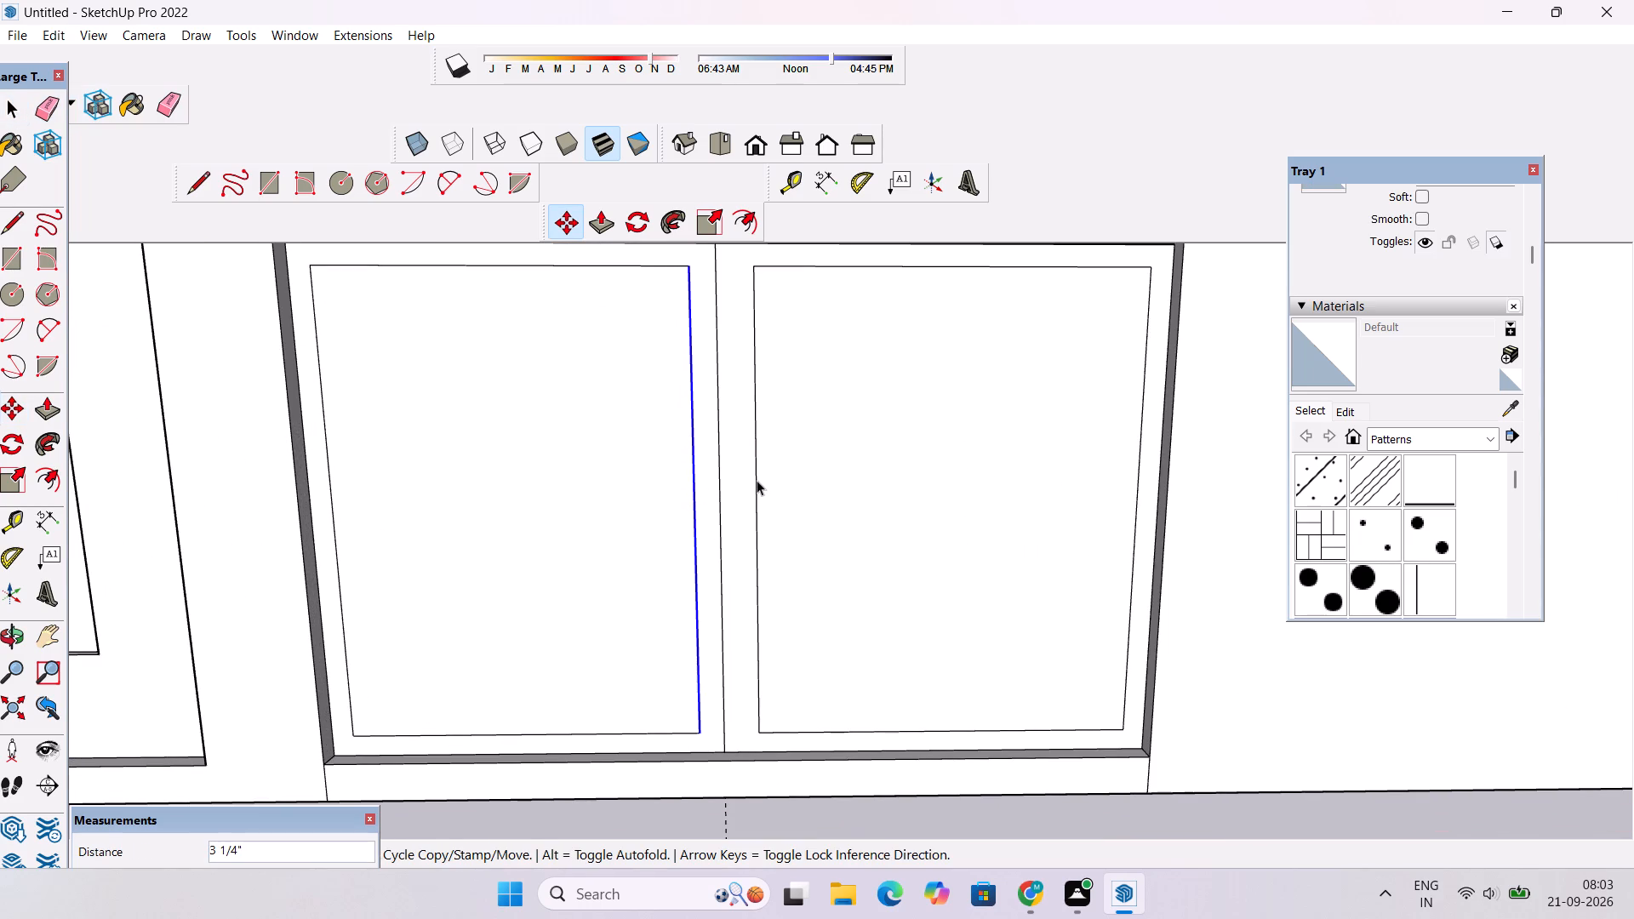
Move the inner vertical edge of the right panel's frame about 1 3/4" toward the centre line.
left_click(757, 480)
key("m")
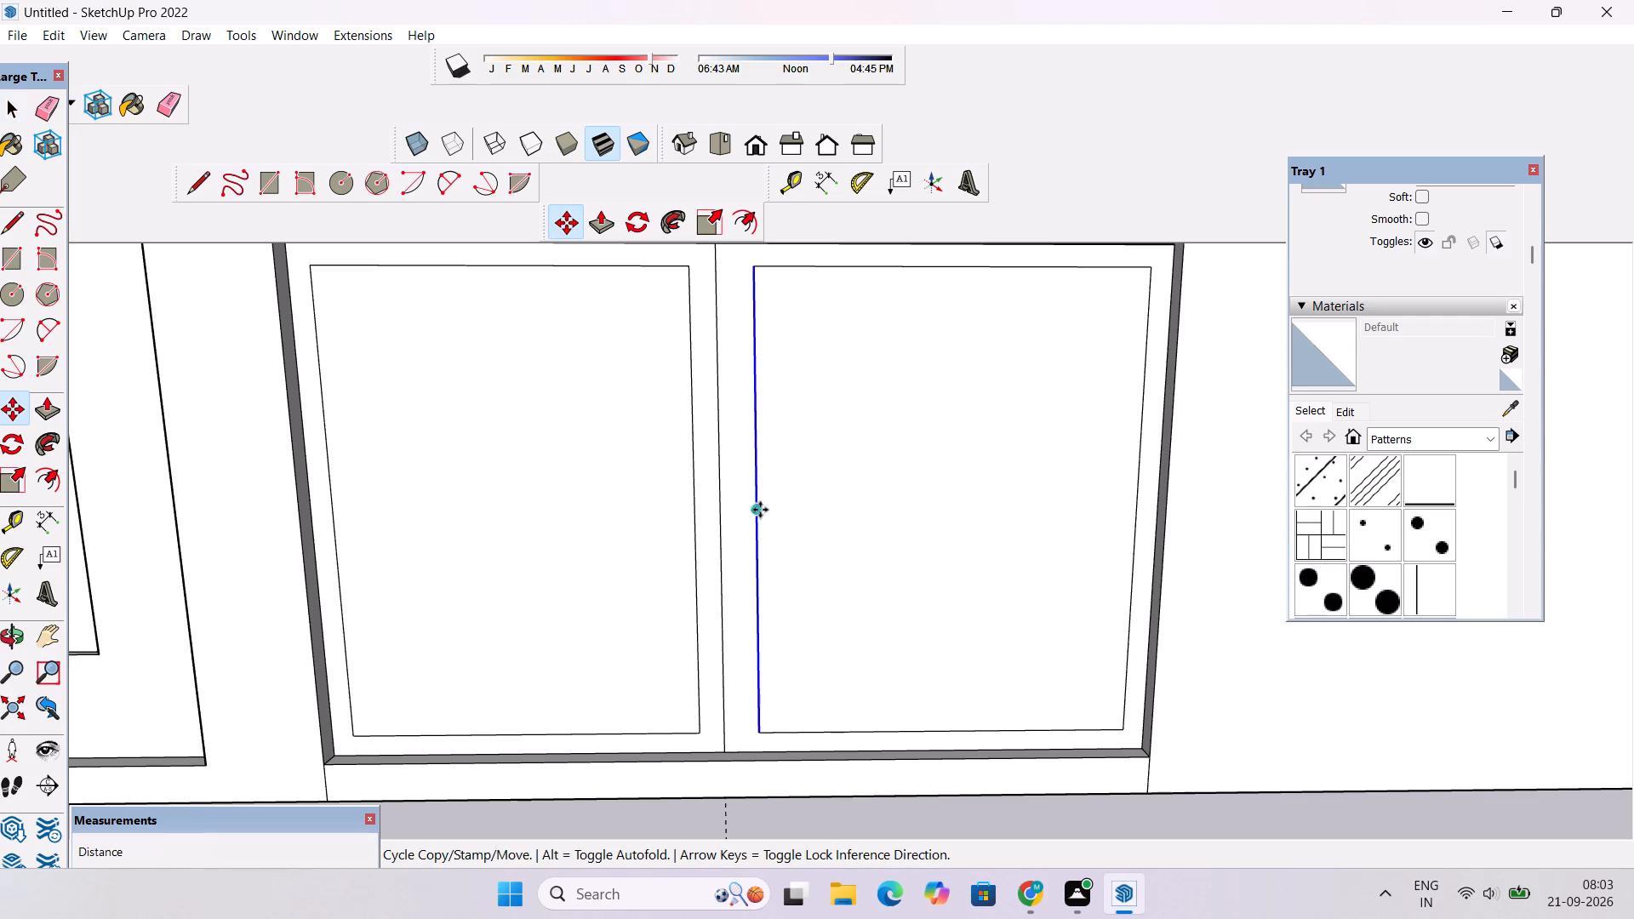
left_click(756, 511)
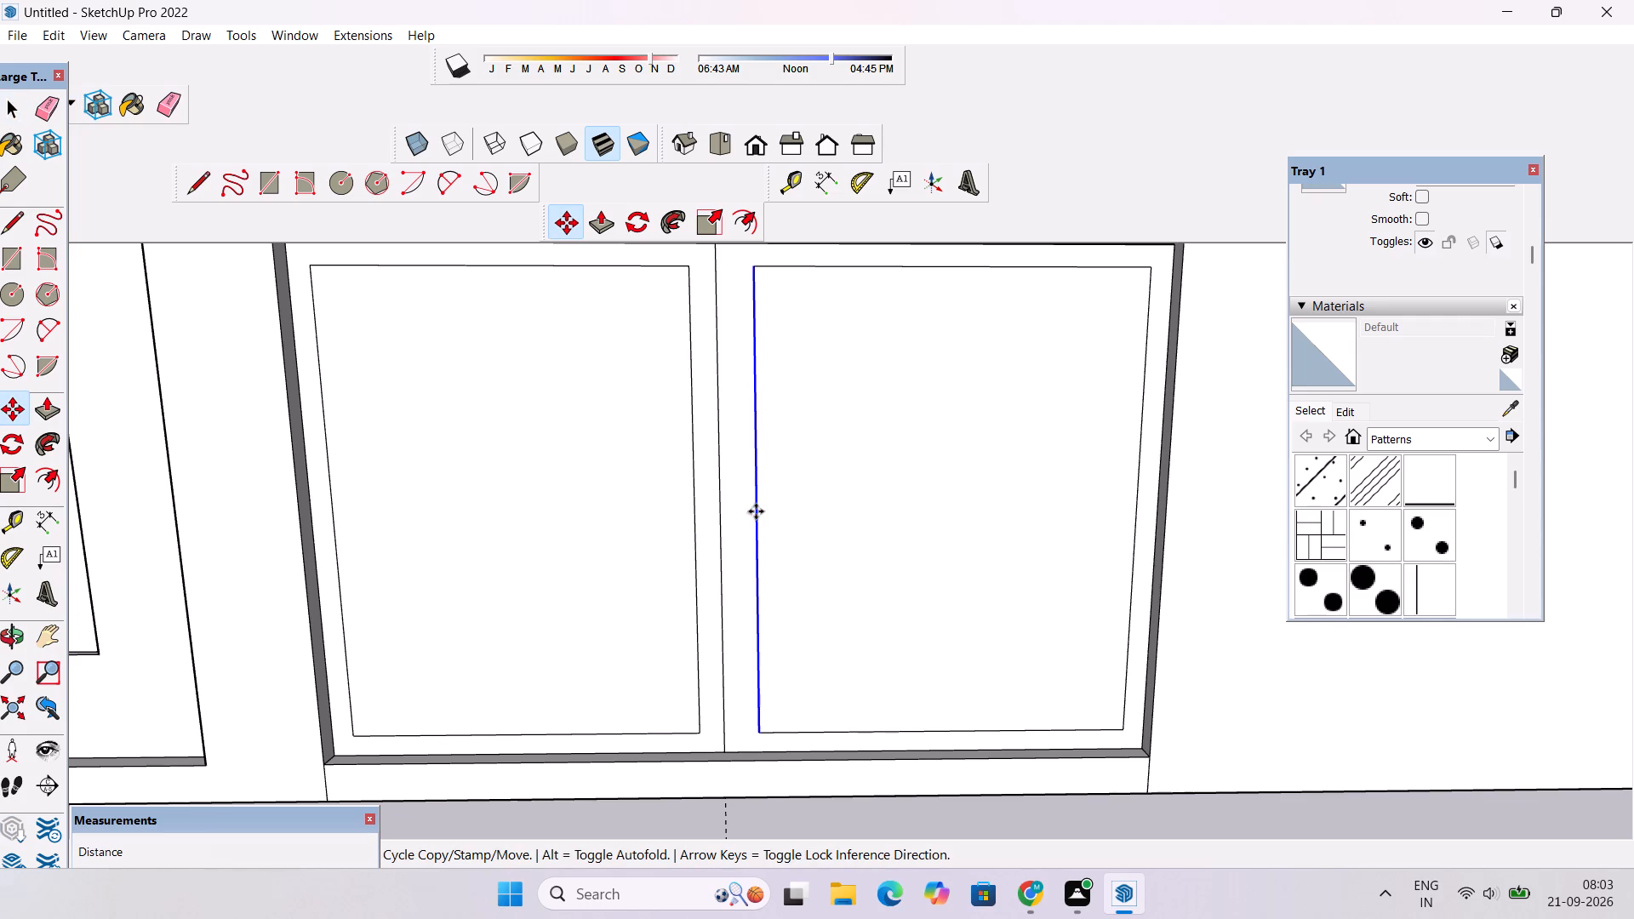
left_click(751, 511)
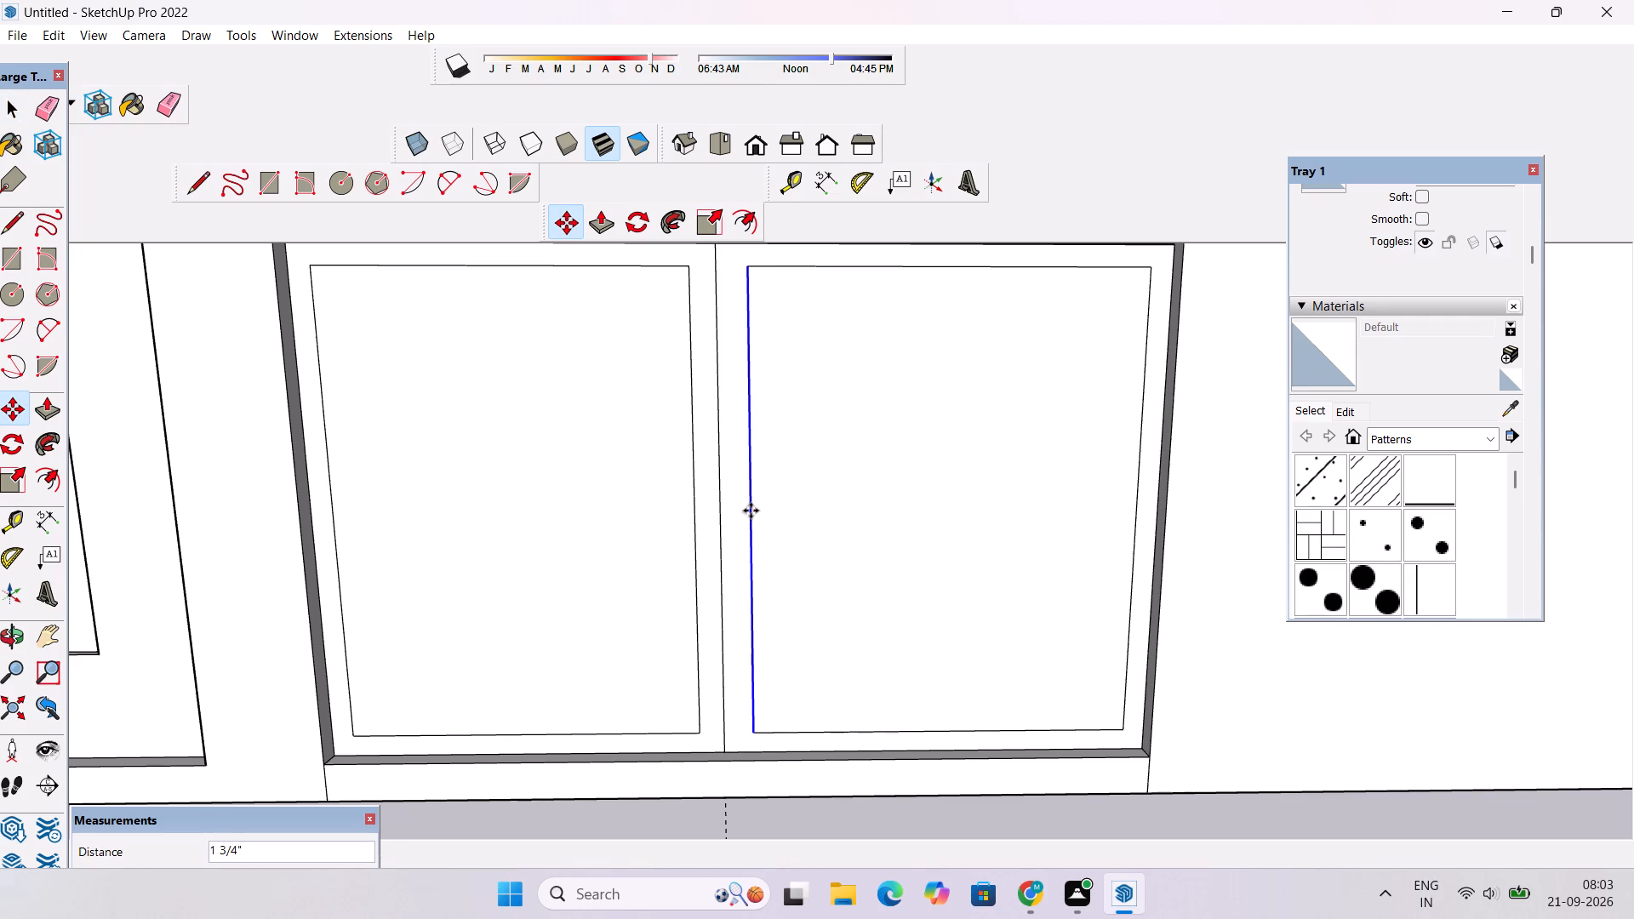
key("space")
scroll(663, 502, "down", 7)
scroll(663, 502, "up", 2)
scroll(663, 502, "down", 9)
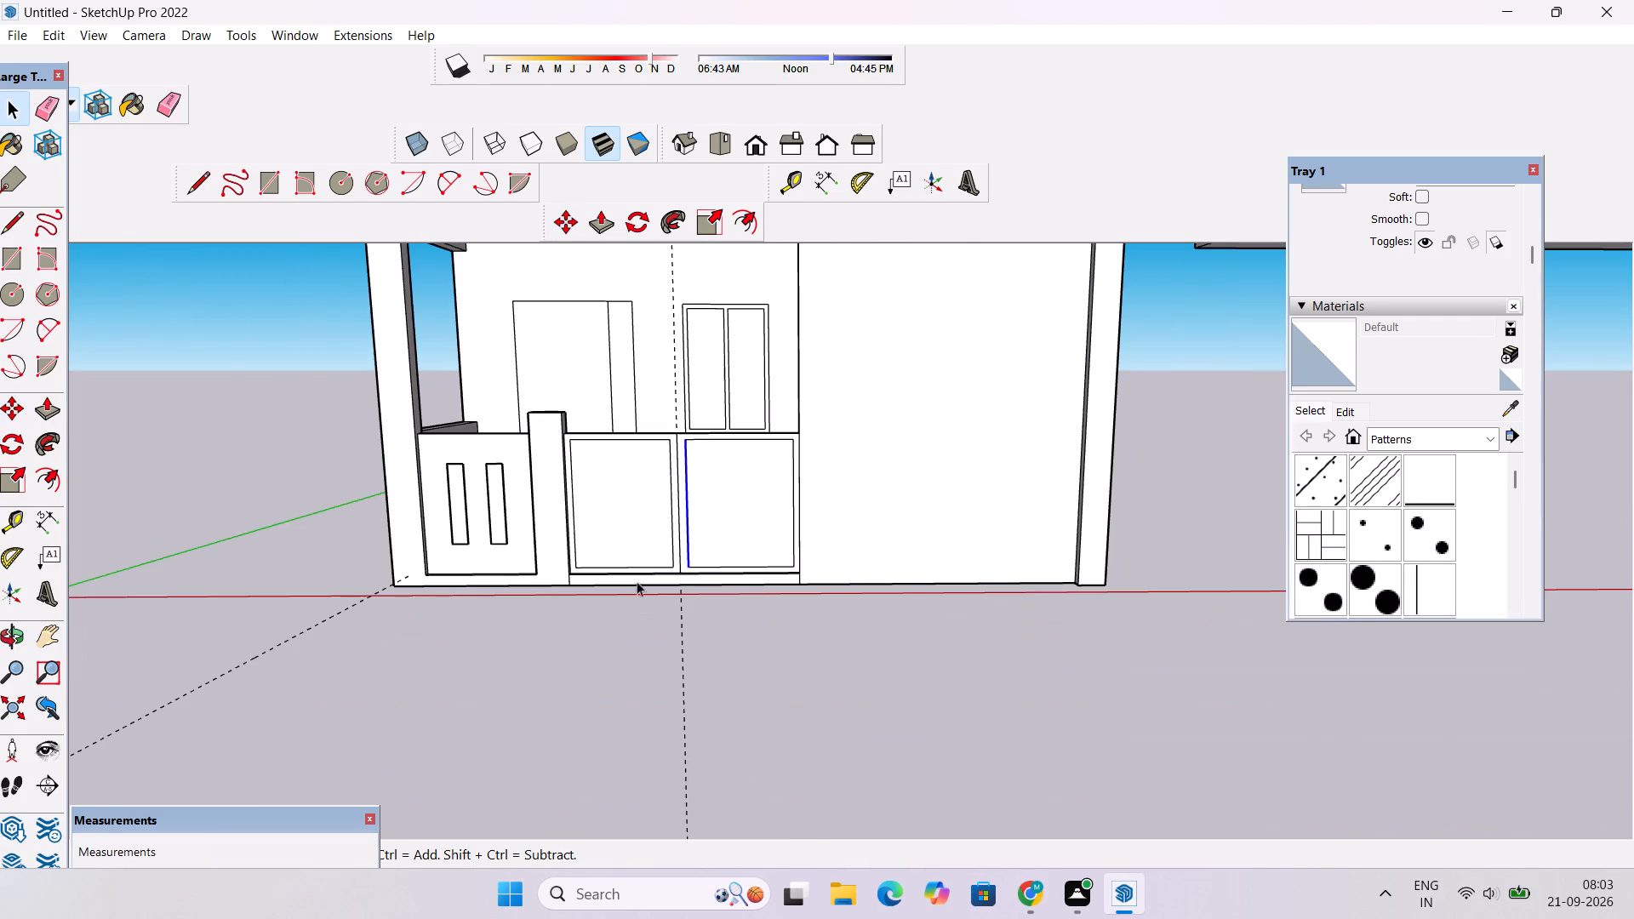
left_click(528, 669)
Erase the diagonal guide at the building's front corner and the vertical guide through the front panels.
scroll(528, 669, "up", 2)
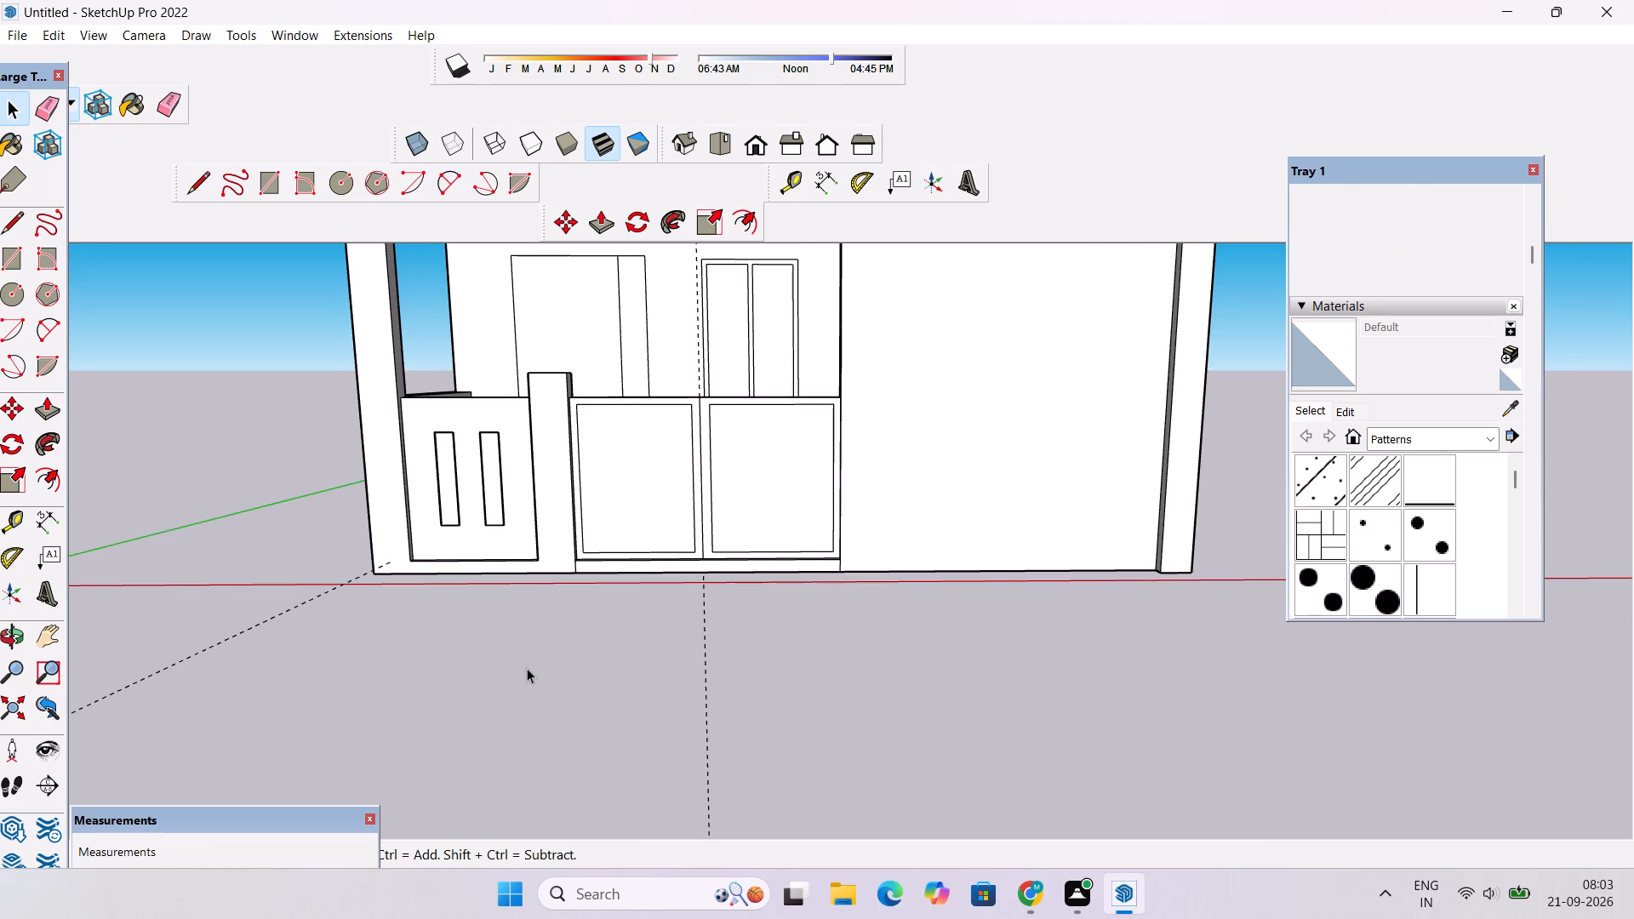
scroll(542, 643, "down", 2)
key("e")
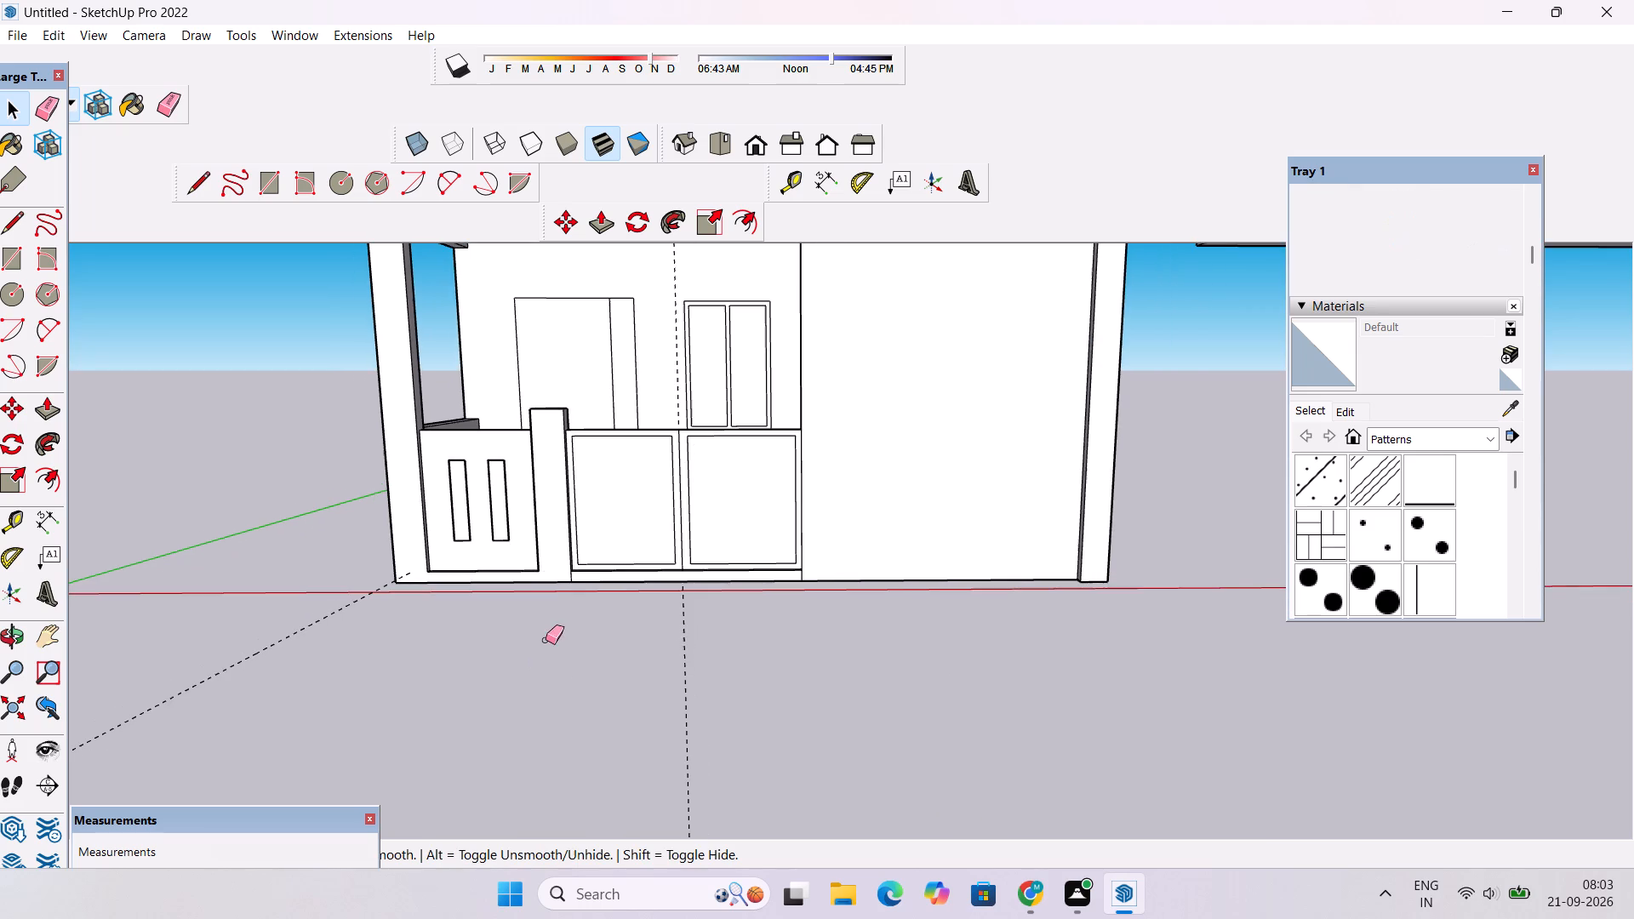
scroll(325, 650, "up", 3)
left_click_drag(309, 610, 311, 619)
left_click_drag(804, 675, 749, 699)
scroll(727, 694, "down", 9)
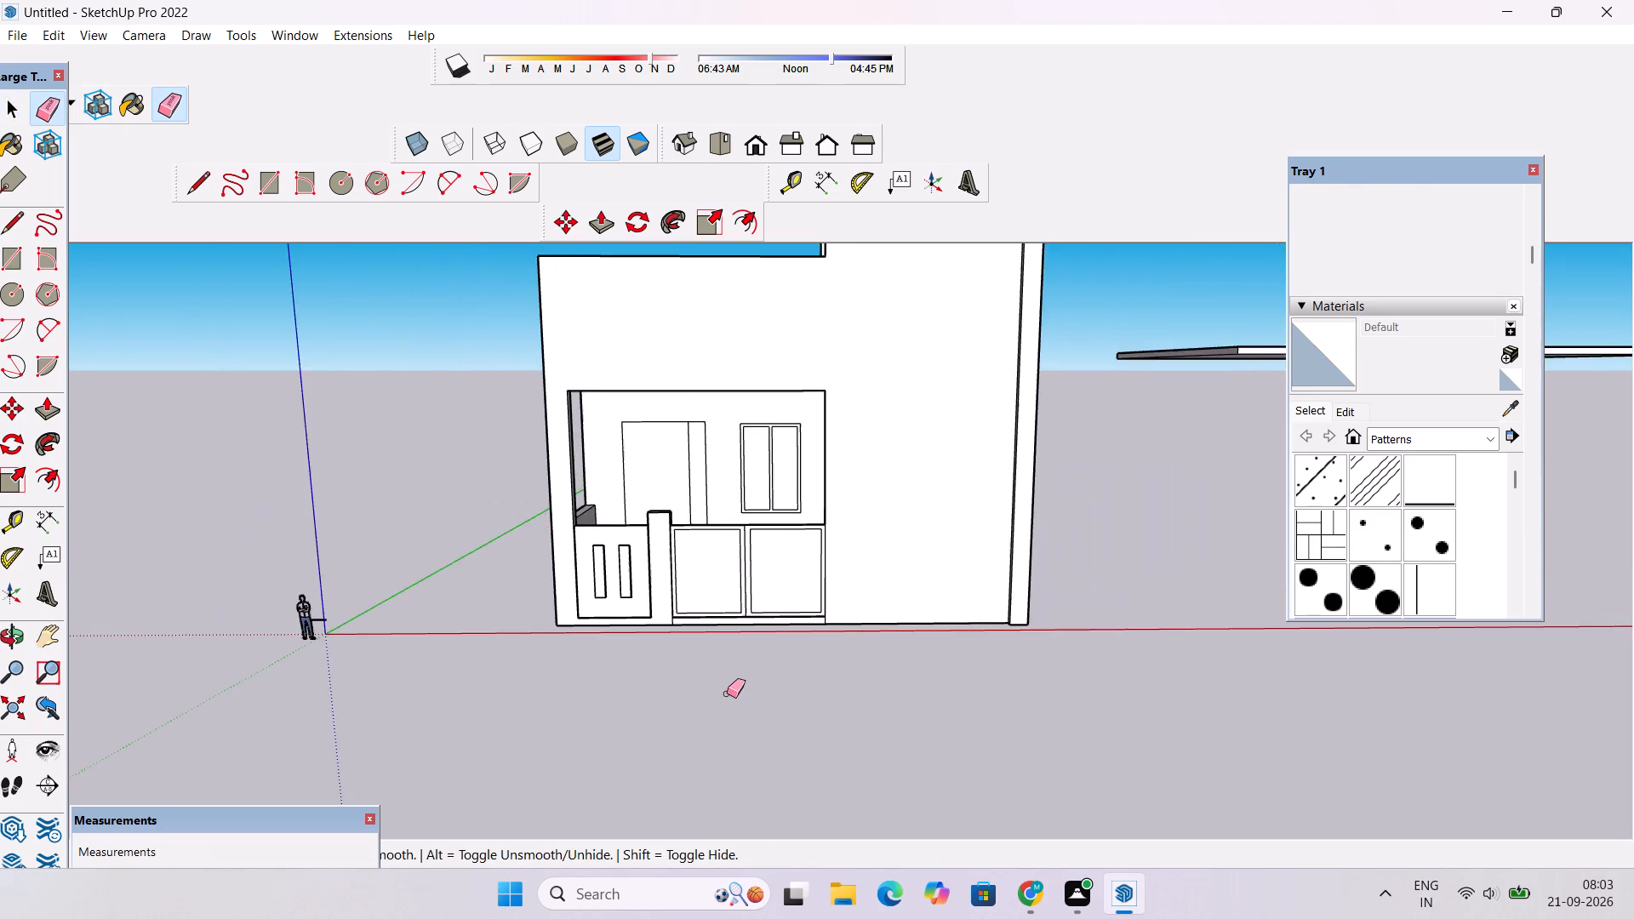
Move the inner vertical edge of the right panel's frame about another 15/16" toward the centre line.
scroll(727, 694, "up", 2)
scroll(744, 549, "up", 13)
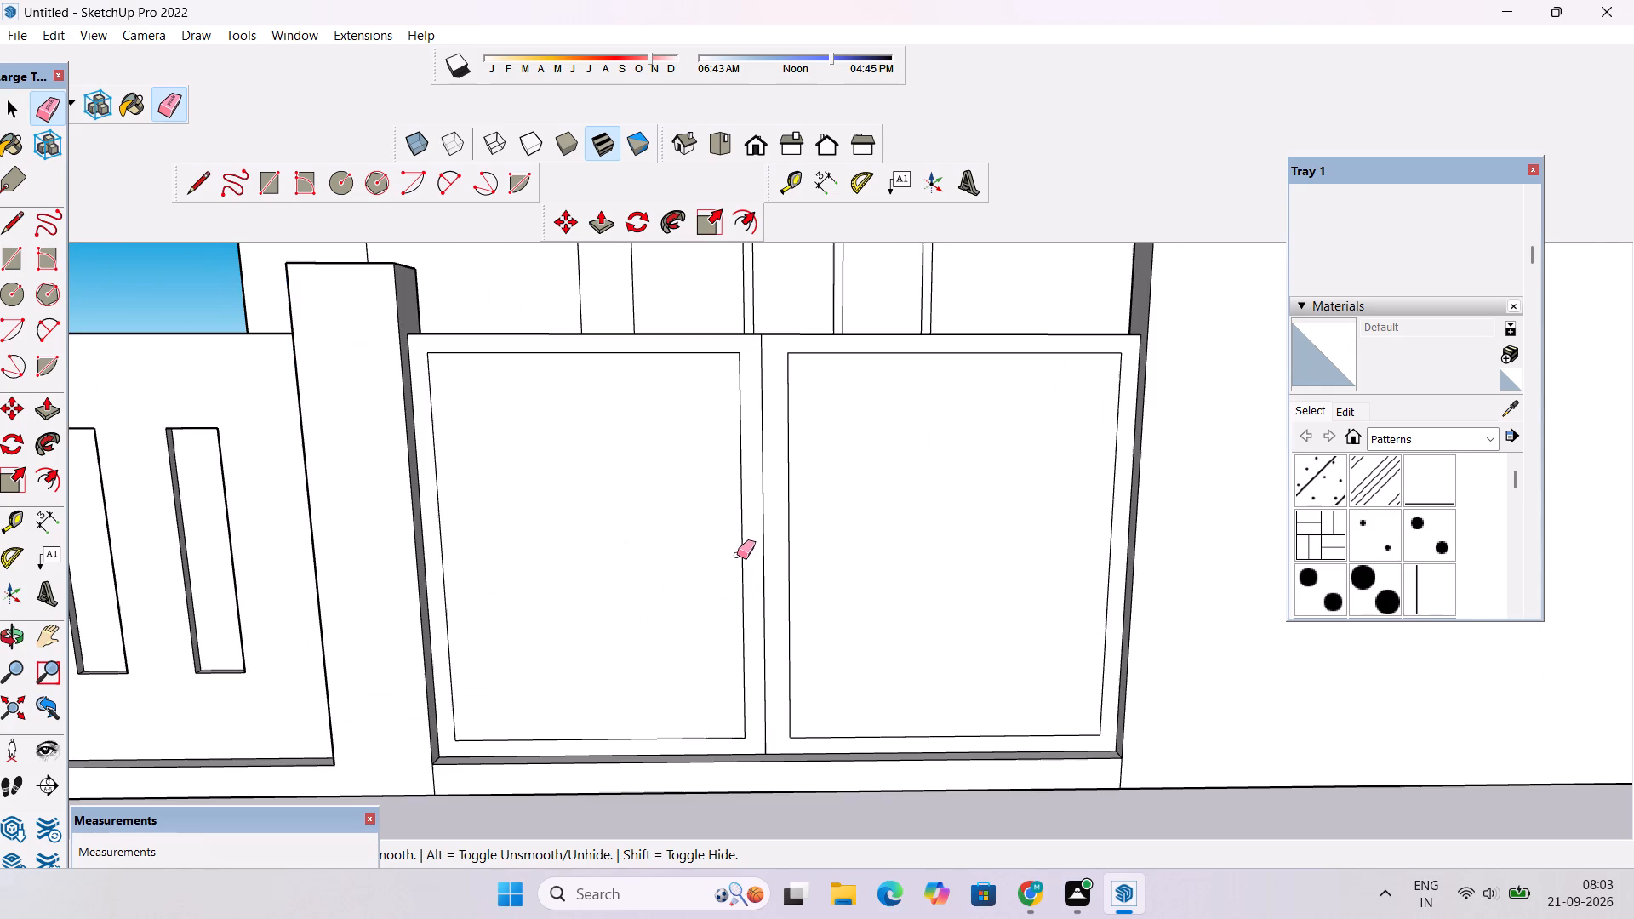
key("space")
left_click(788, 518)
key("m")
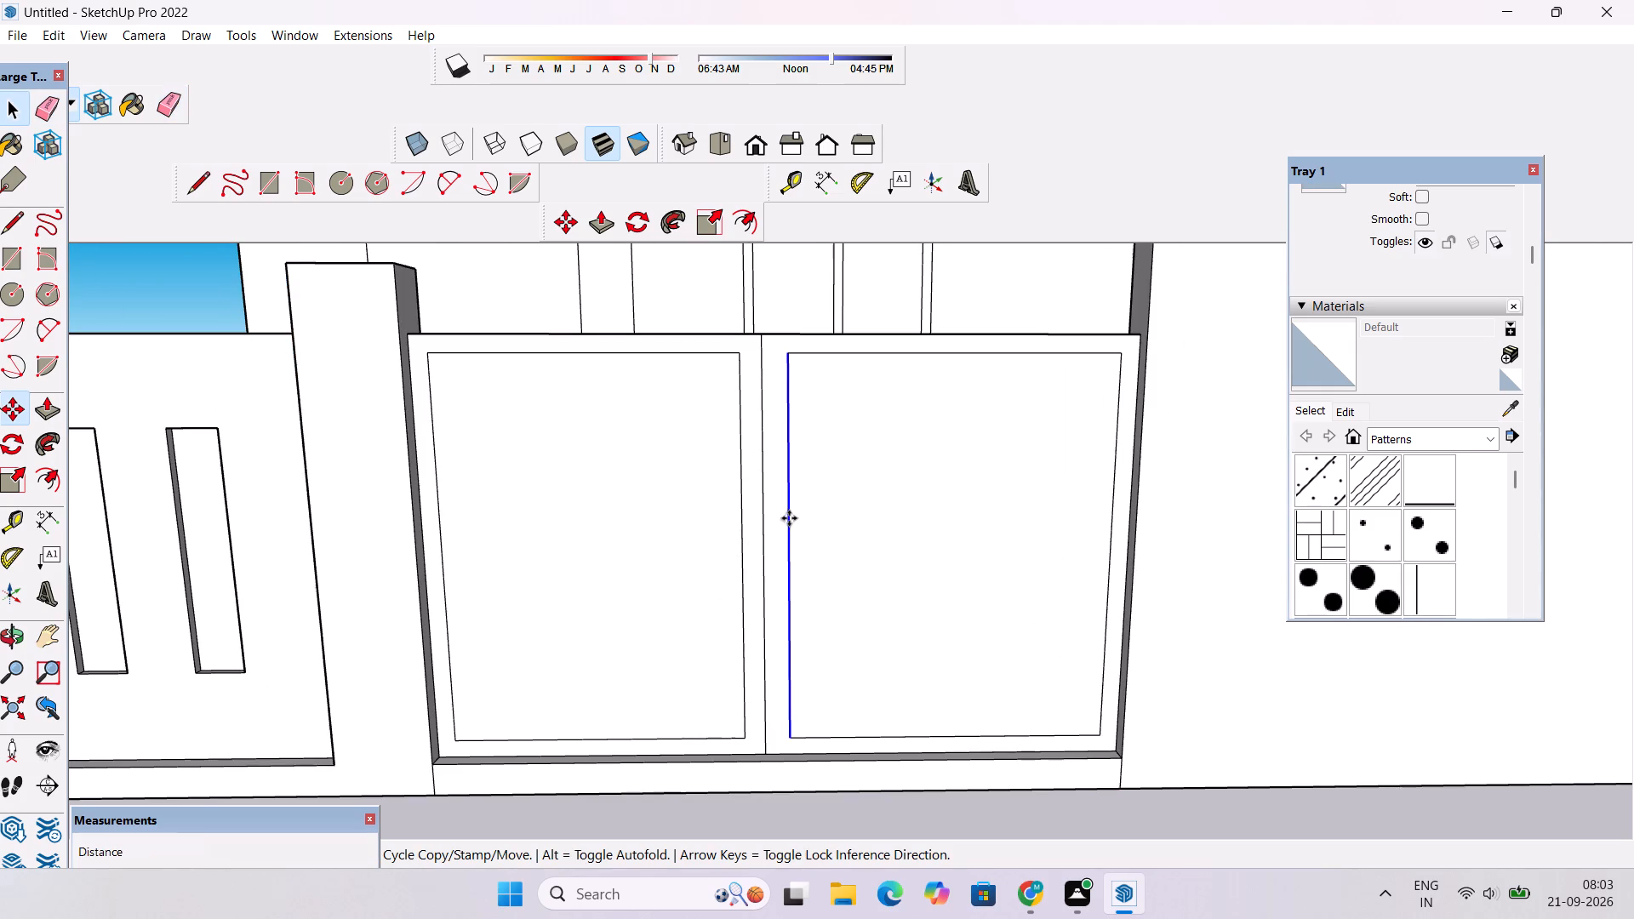
scroll(789, 518, "up", 3)
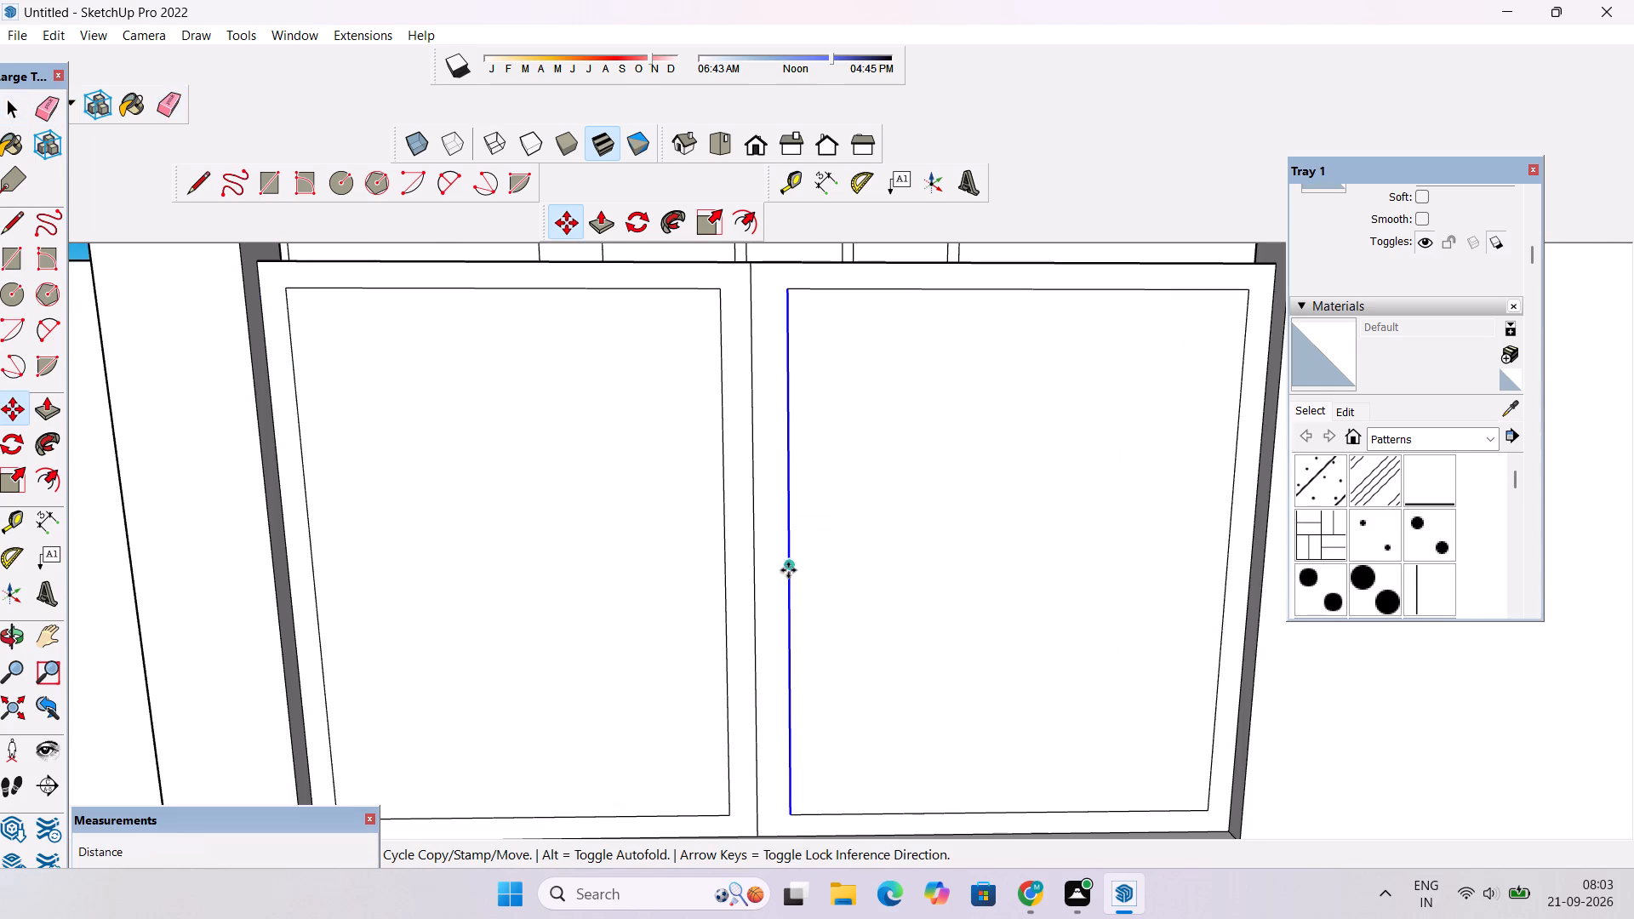
left_click(792, 564)
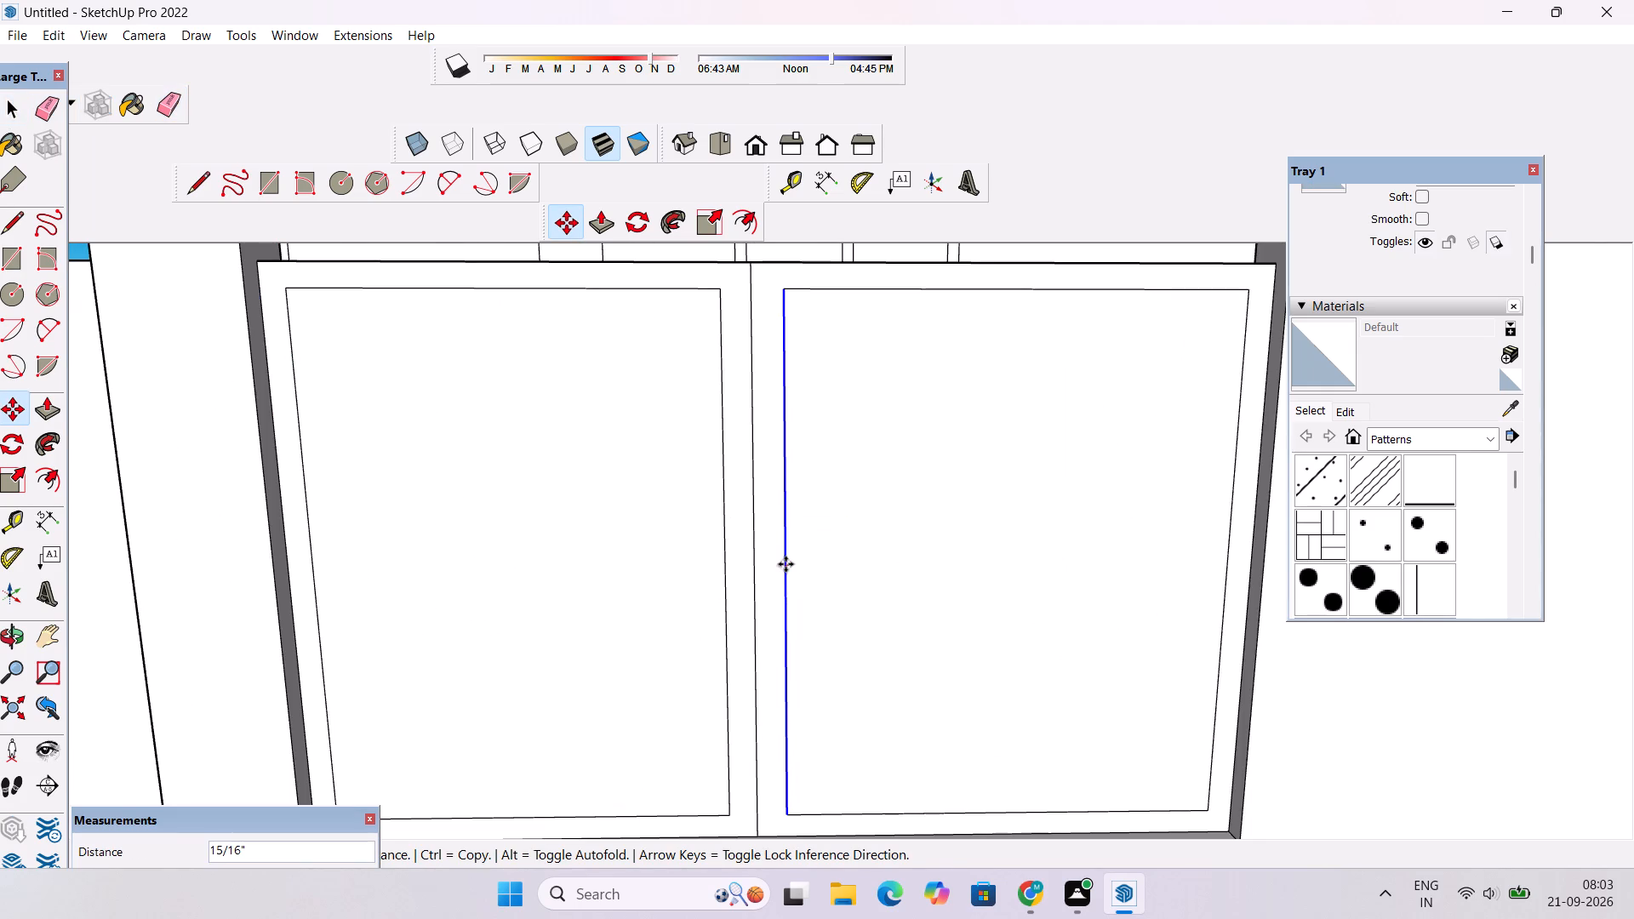
left_click(786, 564)
key("space")
scroll(785, 564, "down", 11)
left_click(660, 758)
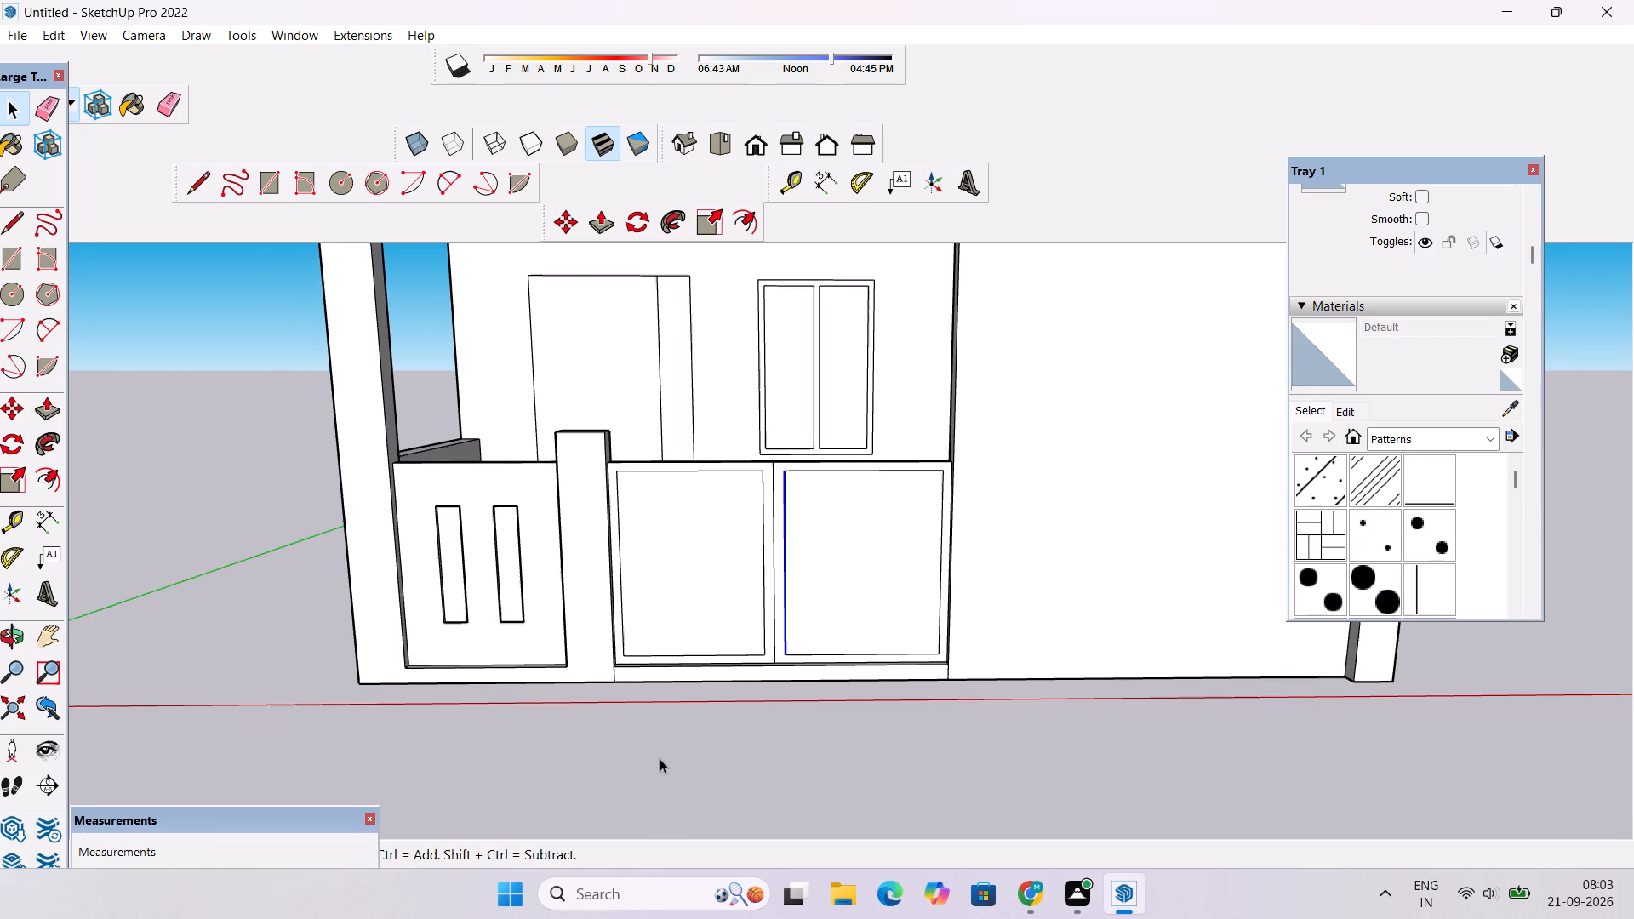
Examine the whole building from the front, from low down and from above, including the adjusted front panels.
scroll(719, 683, "down", 4)
scroll(805, 658, "down", 1)
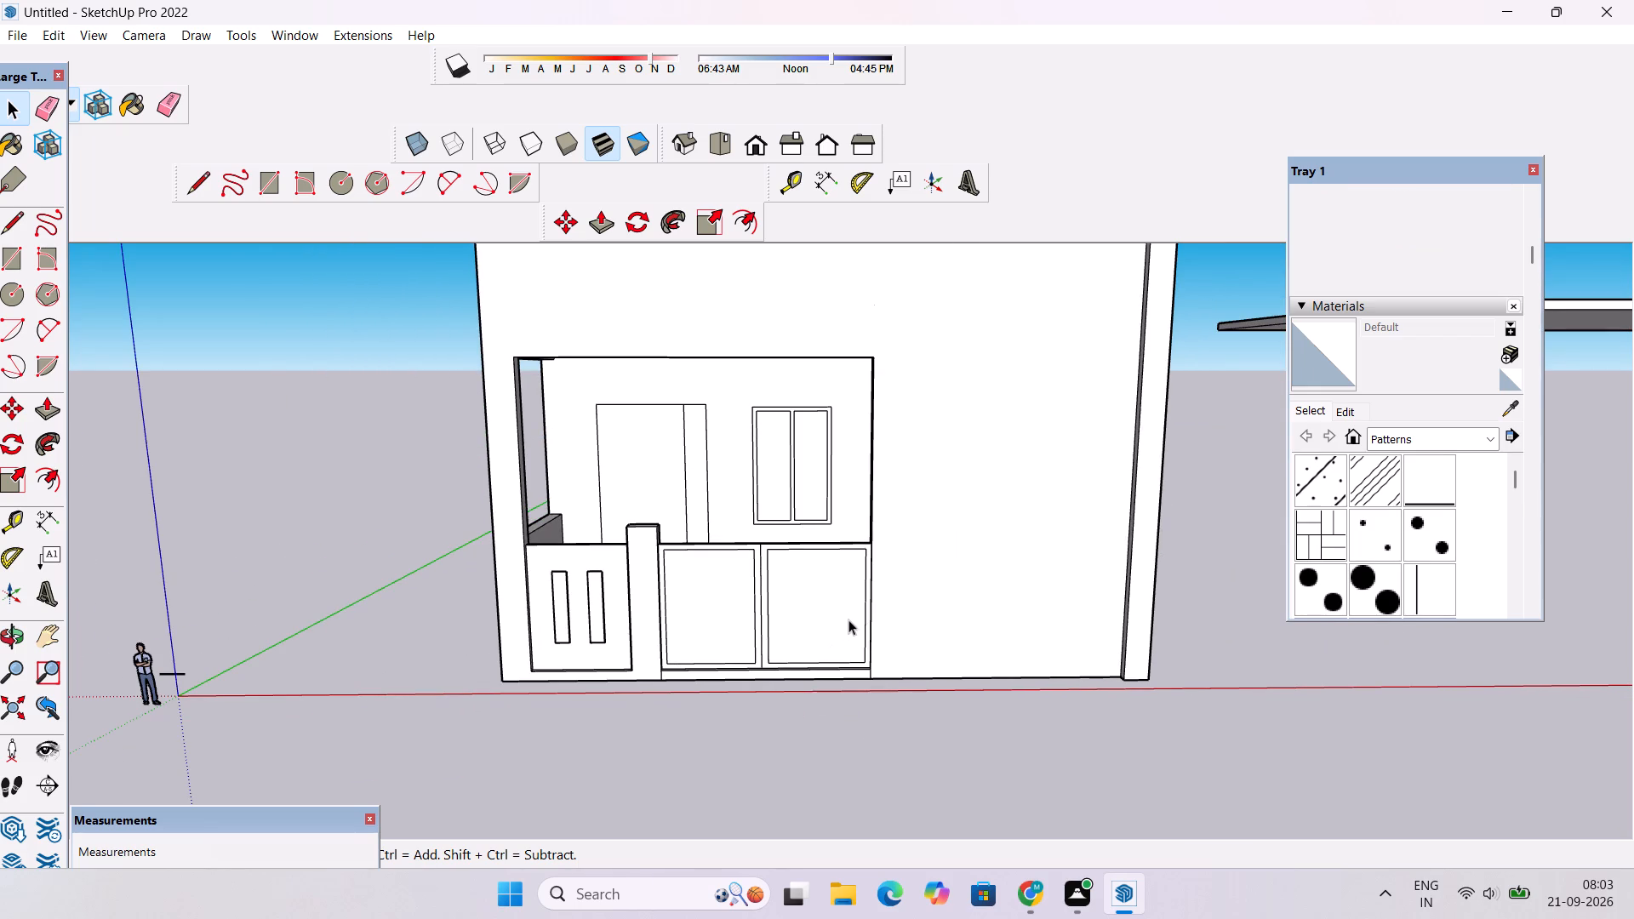
key("o")
scroll(884, 680, "down", 2)
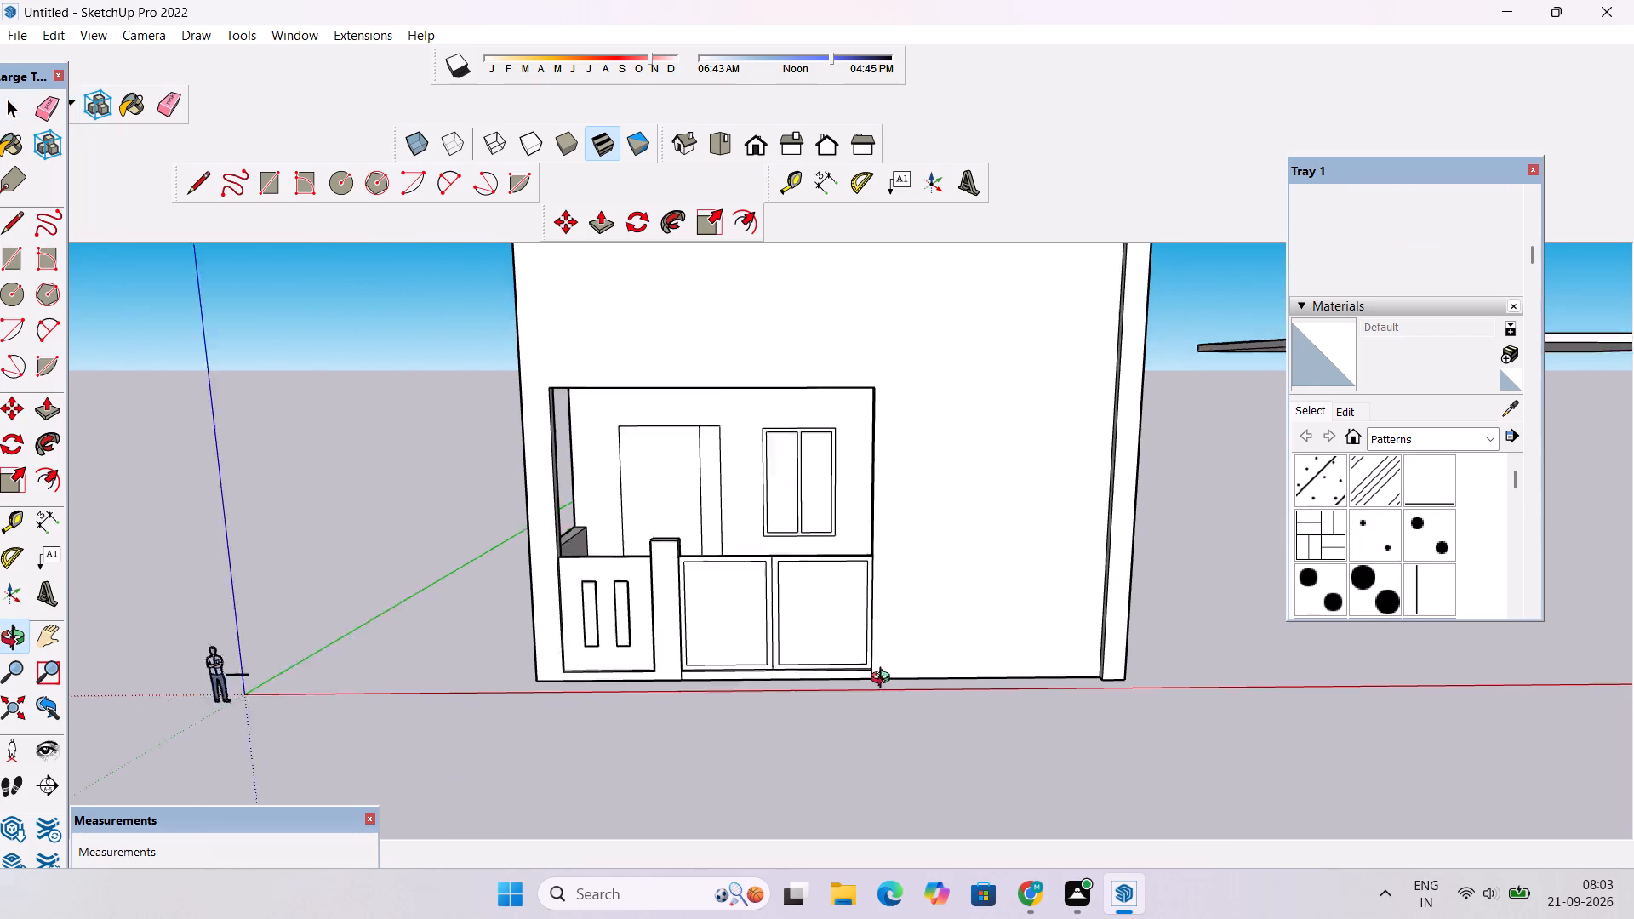
scroll(884, 680, "down", 3)
left_click_drag(888, 718, 833, 643)
scroll(813, 627, "up", 3)
left_click_drag(813, 621, 834, 717)
scroll(750, 672, "up", 5)
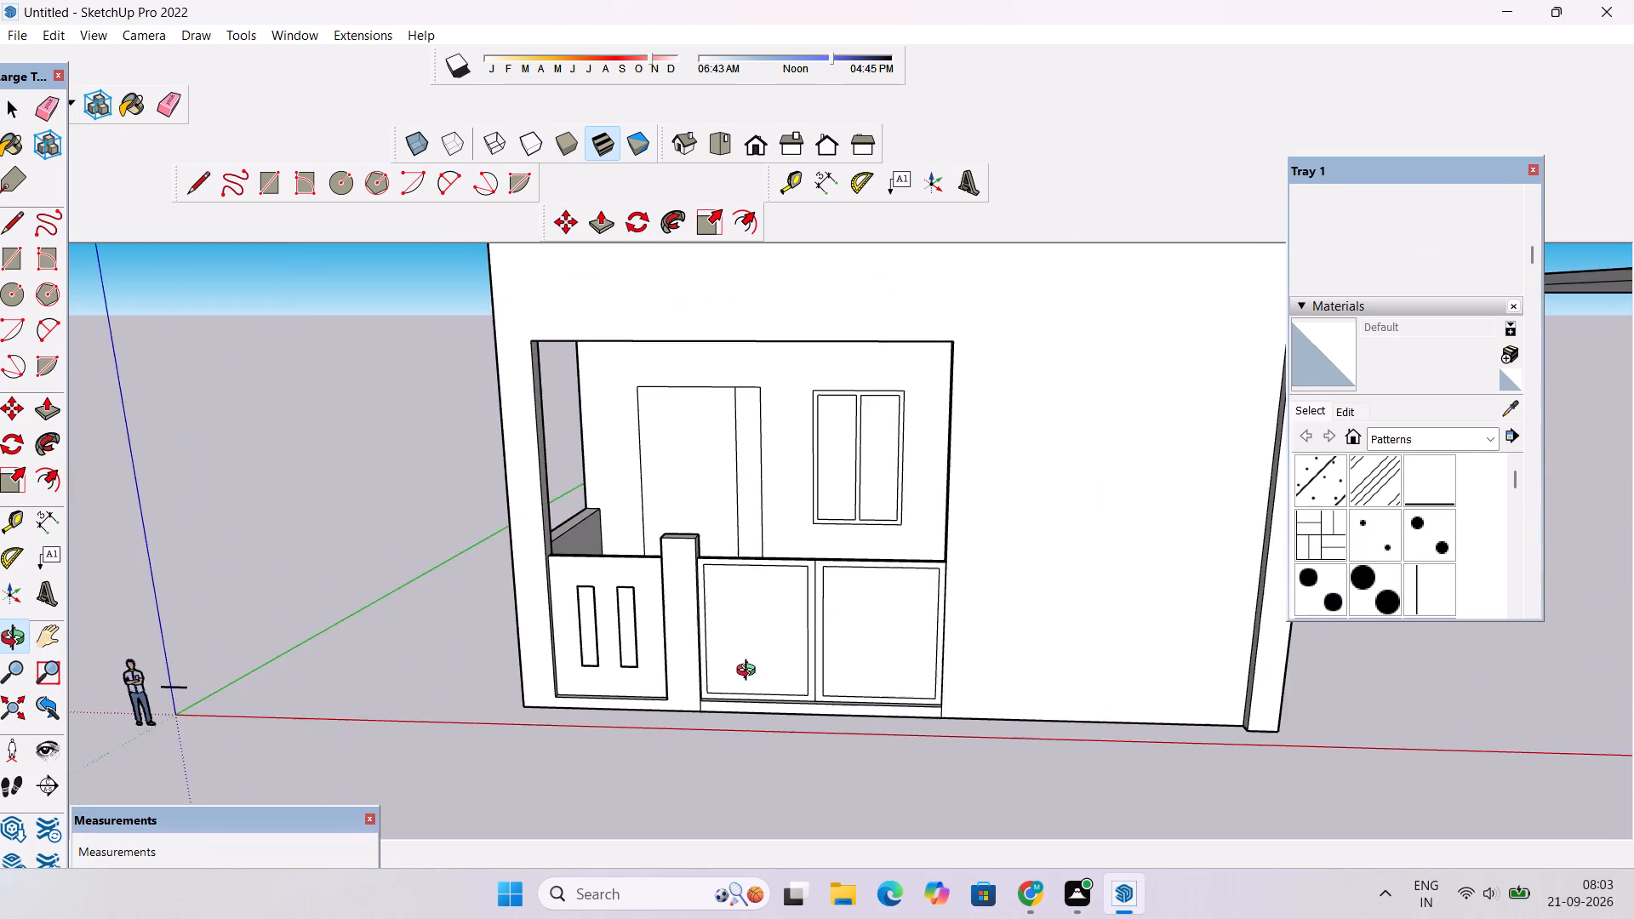
scroll(750, 672, "up", 2)
scroll(750, 672, "down", 11)
left_click_drag(860, 574, 826, 436)
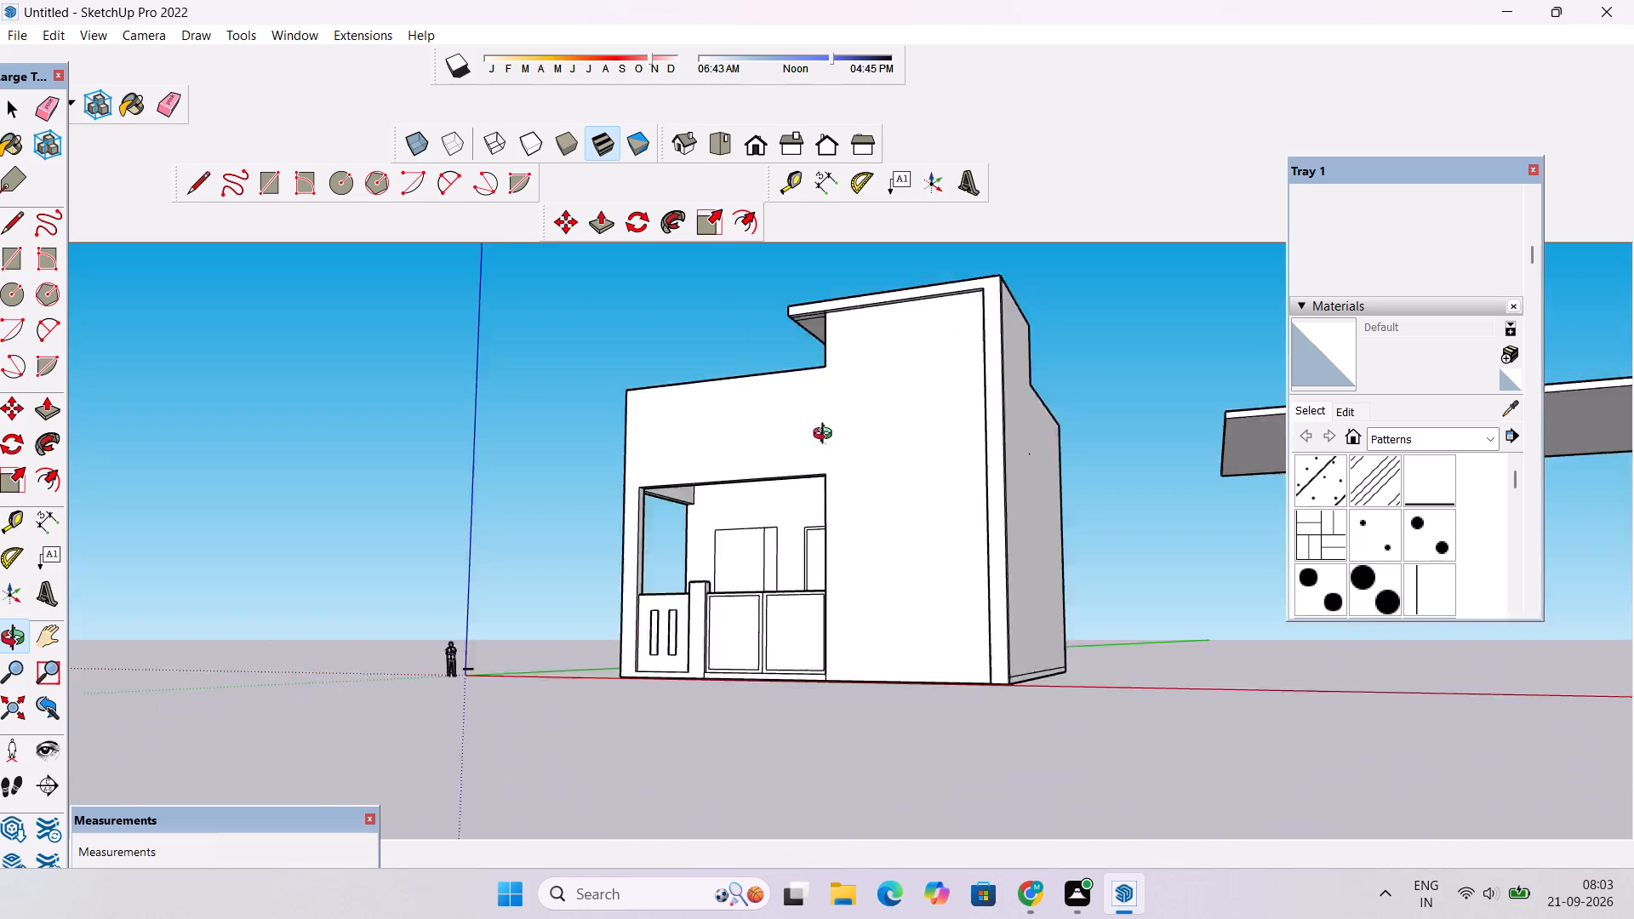
left_click_drag(826, 436, 813, 540)
scroll(797, 509, "down", 8)
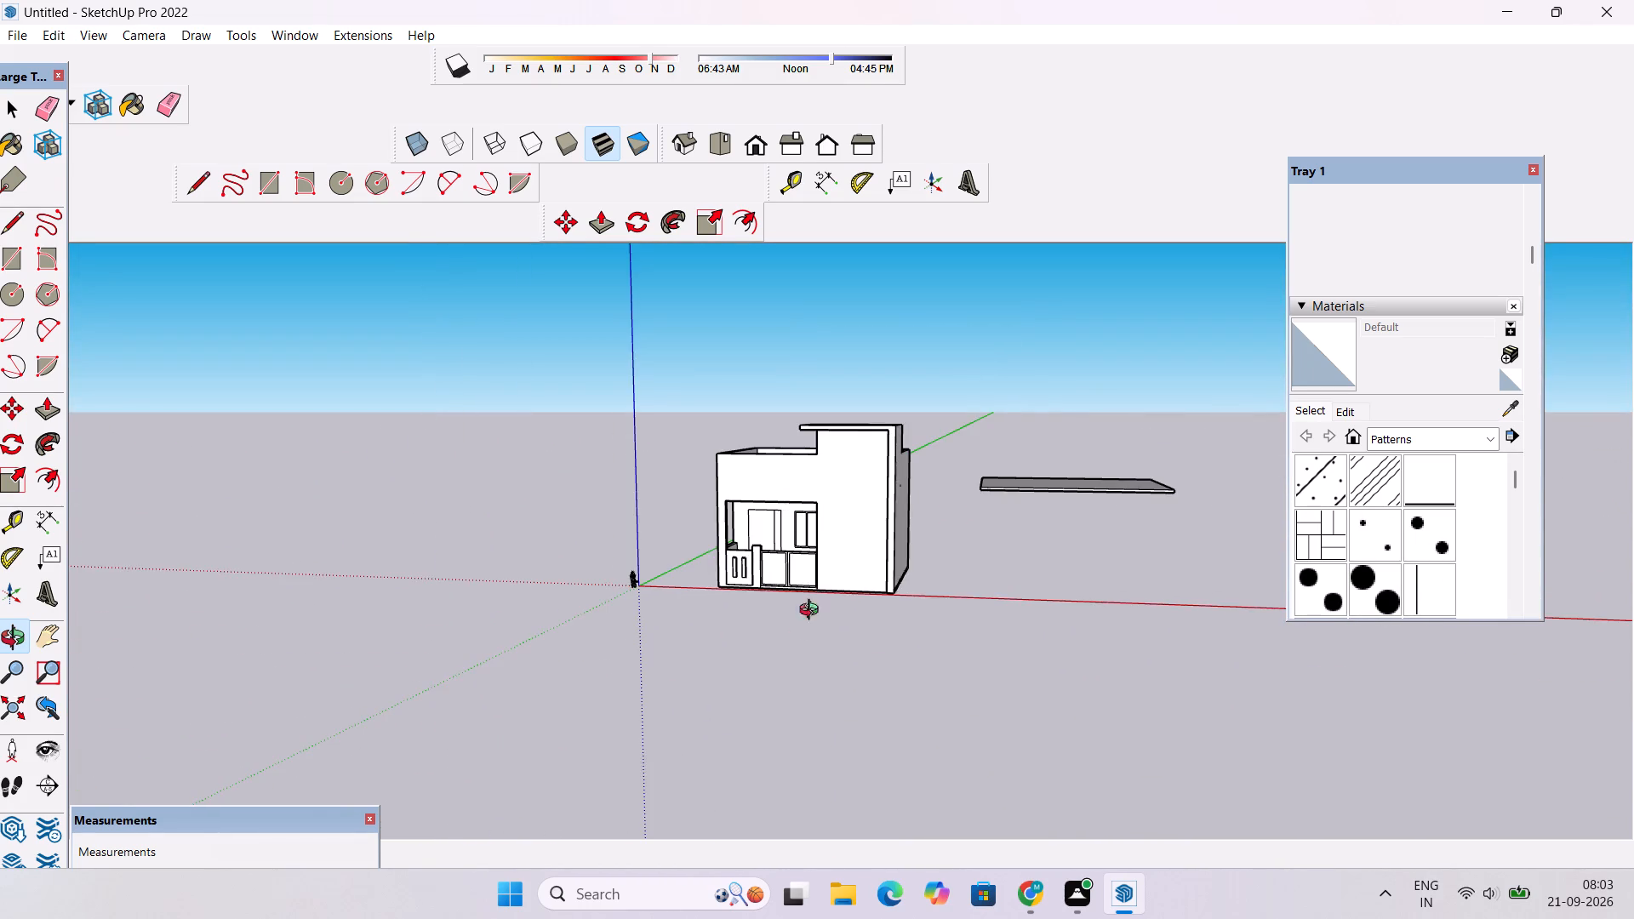
left_click_drag(834, 557, 842, 517)
scroll(842, 517, "down", 4)
left_click_drag(842, 517, 867, 607)
scroll(867, 607, "up", 4)
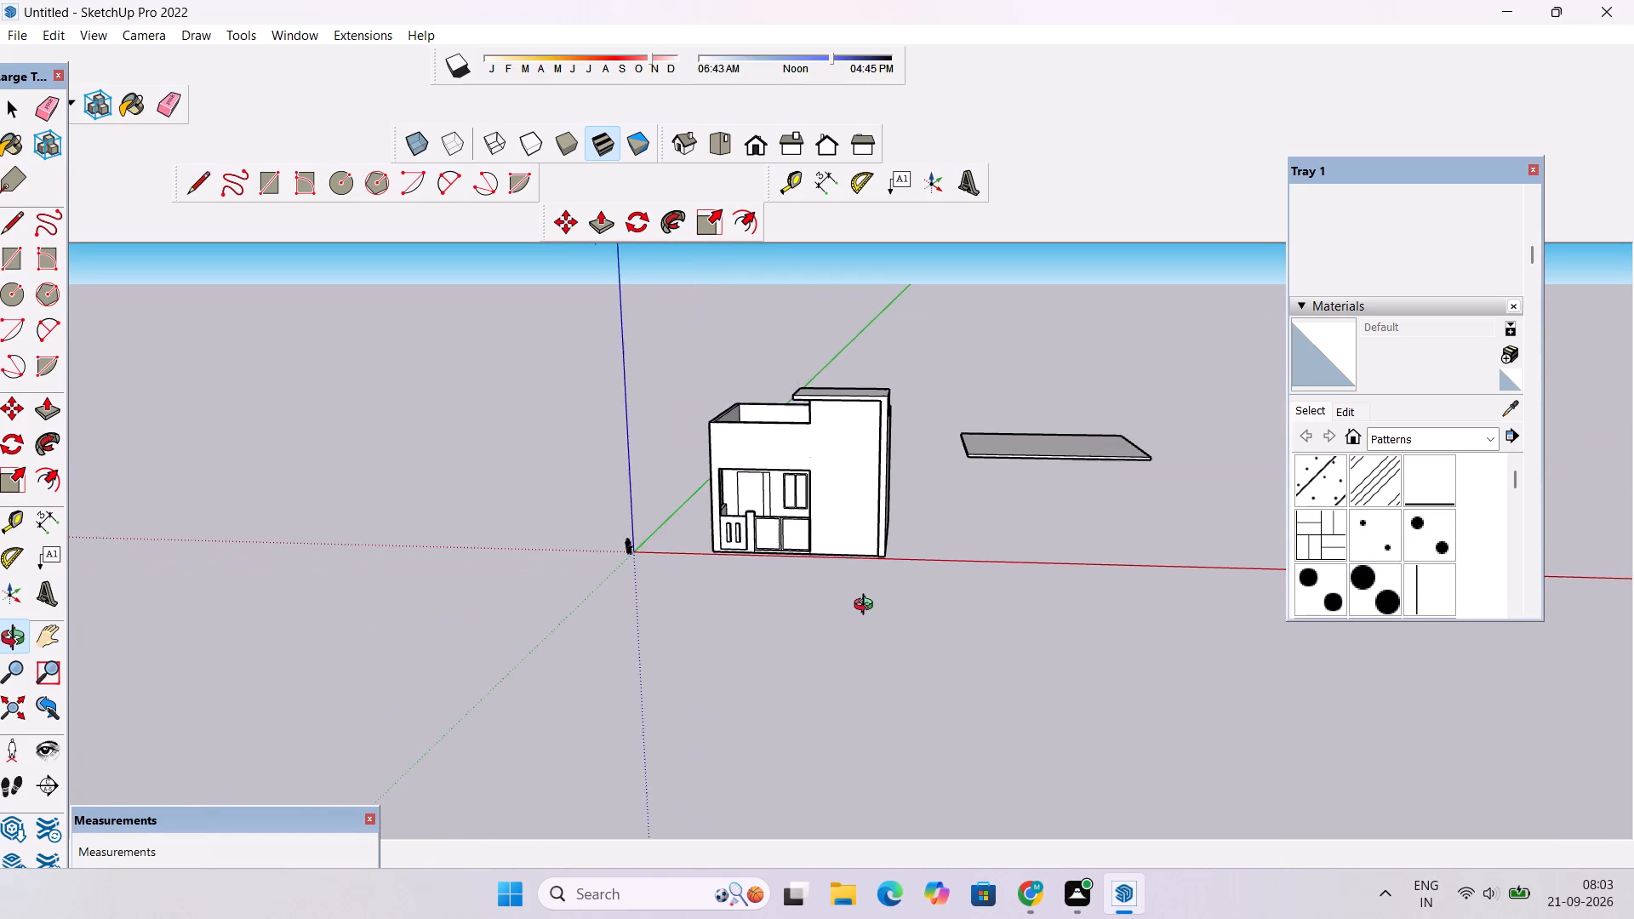
scroll(867, 607, "up", 2)
scroll(867, 607, "down", 3)
scroll(867, 607, "up", 3)
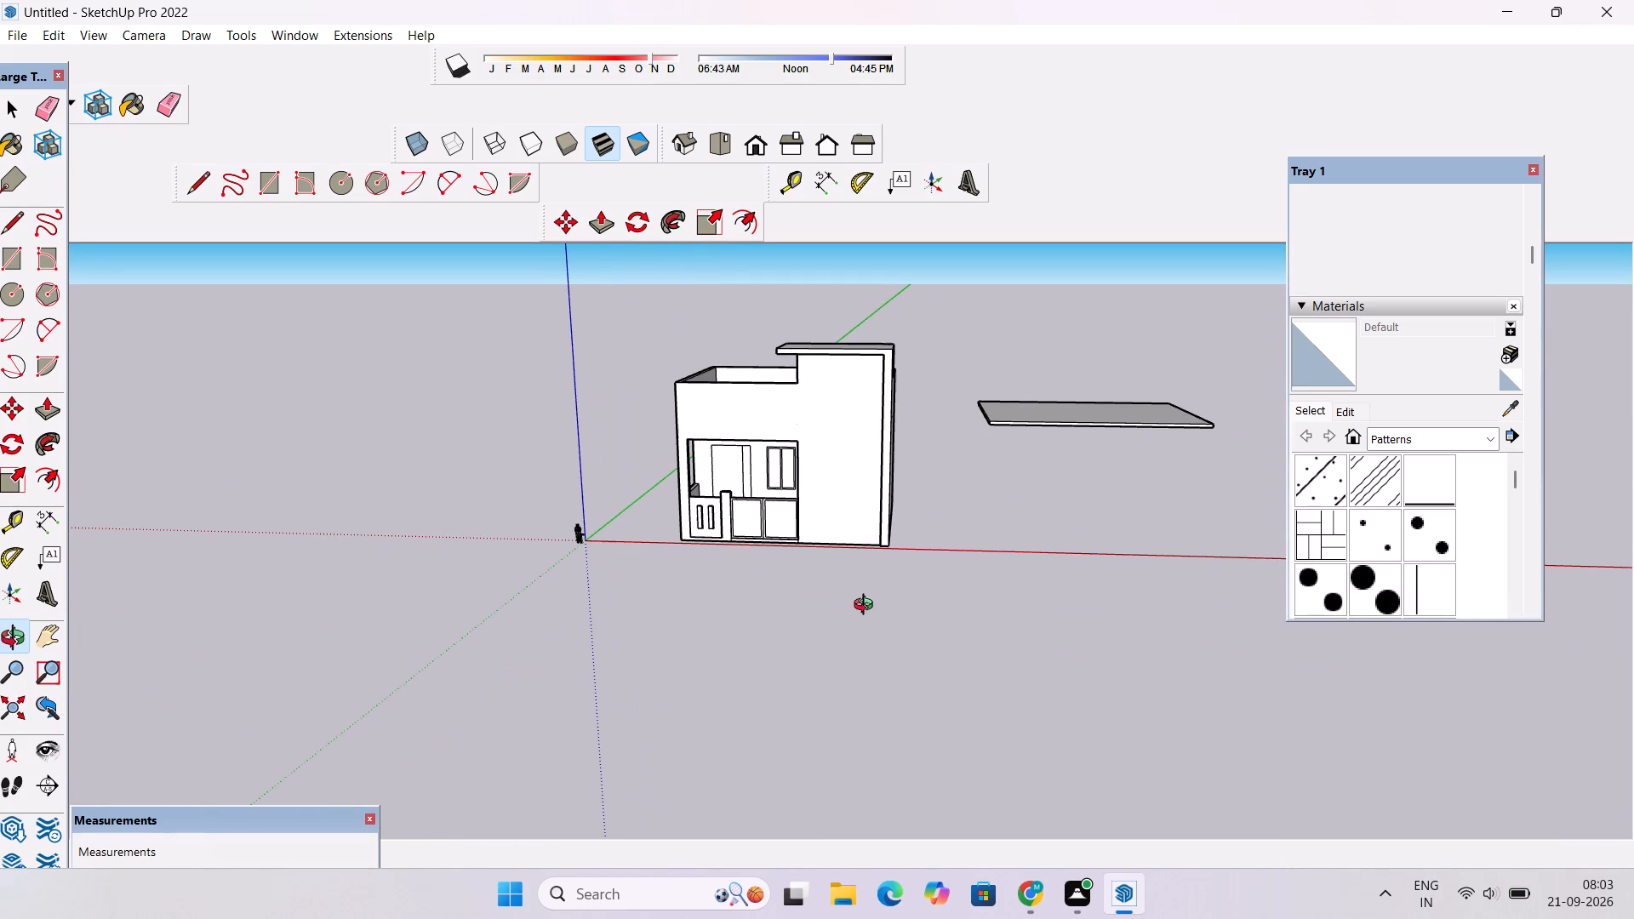
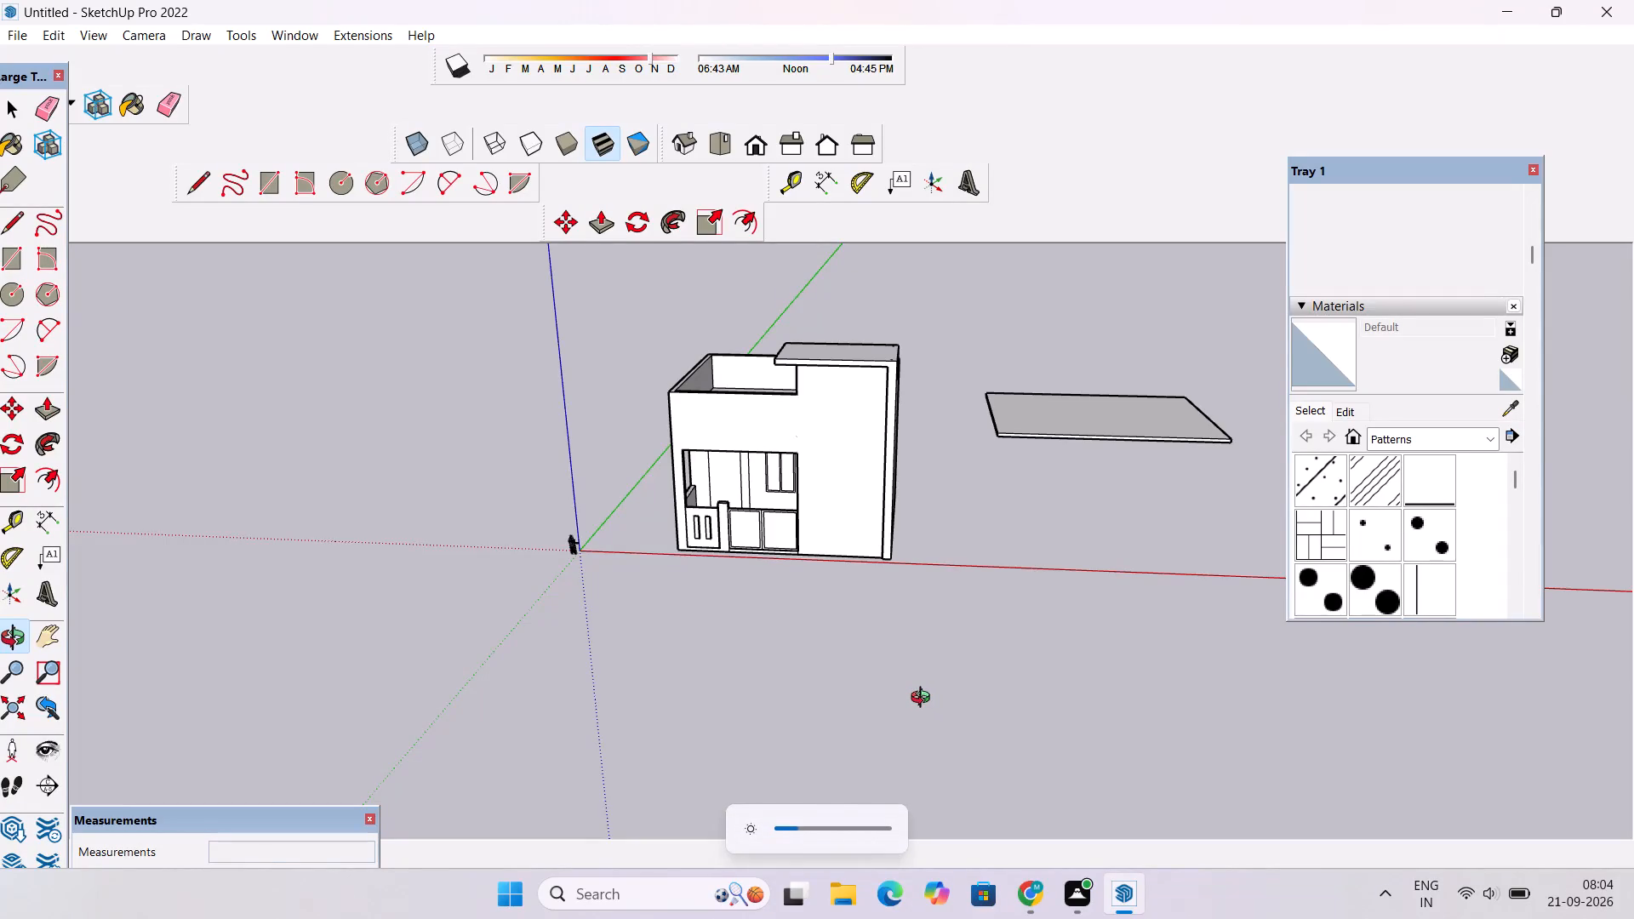
Examine the house's front facade, porch opening and roof slab from several angles.
left_click_drag(891, 702, 894, 581)
scroll(891, 581, "up", 1)
left_click_drag(877, 589, 1005, 642, "shift")
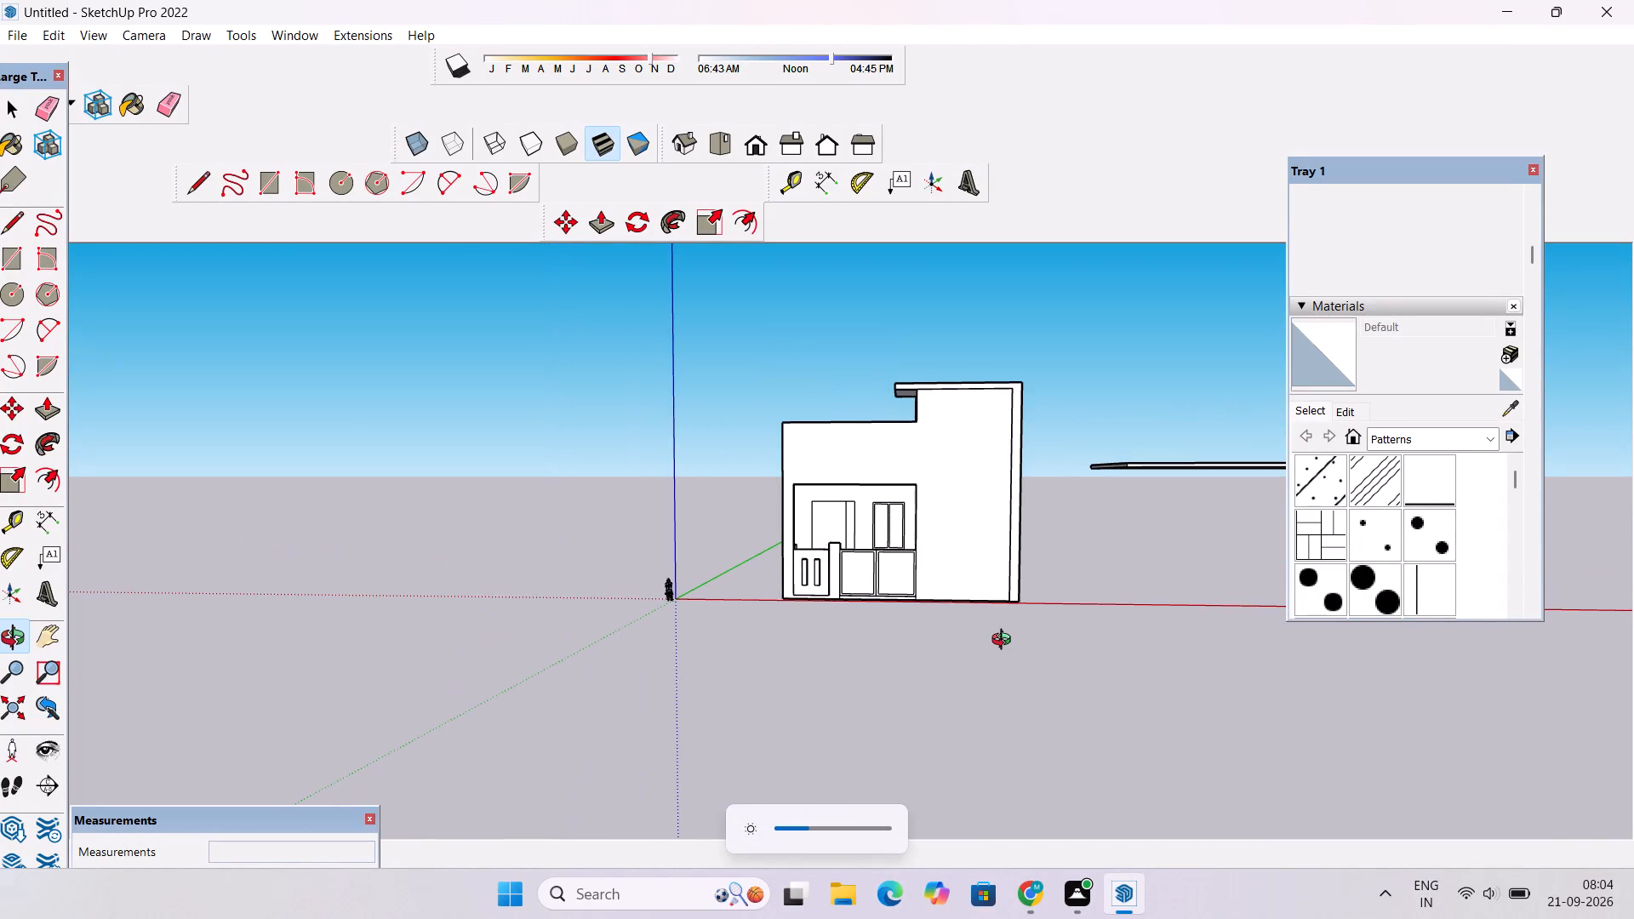
scroll(1005, 642, "down", 3)
left_click_drag(930, 486, 957, 555)
scroll(954, 521, "up", 2)
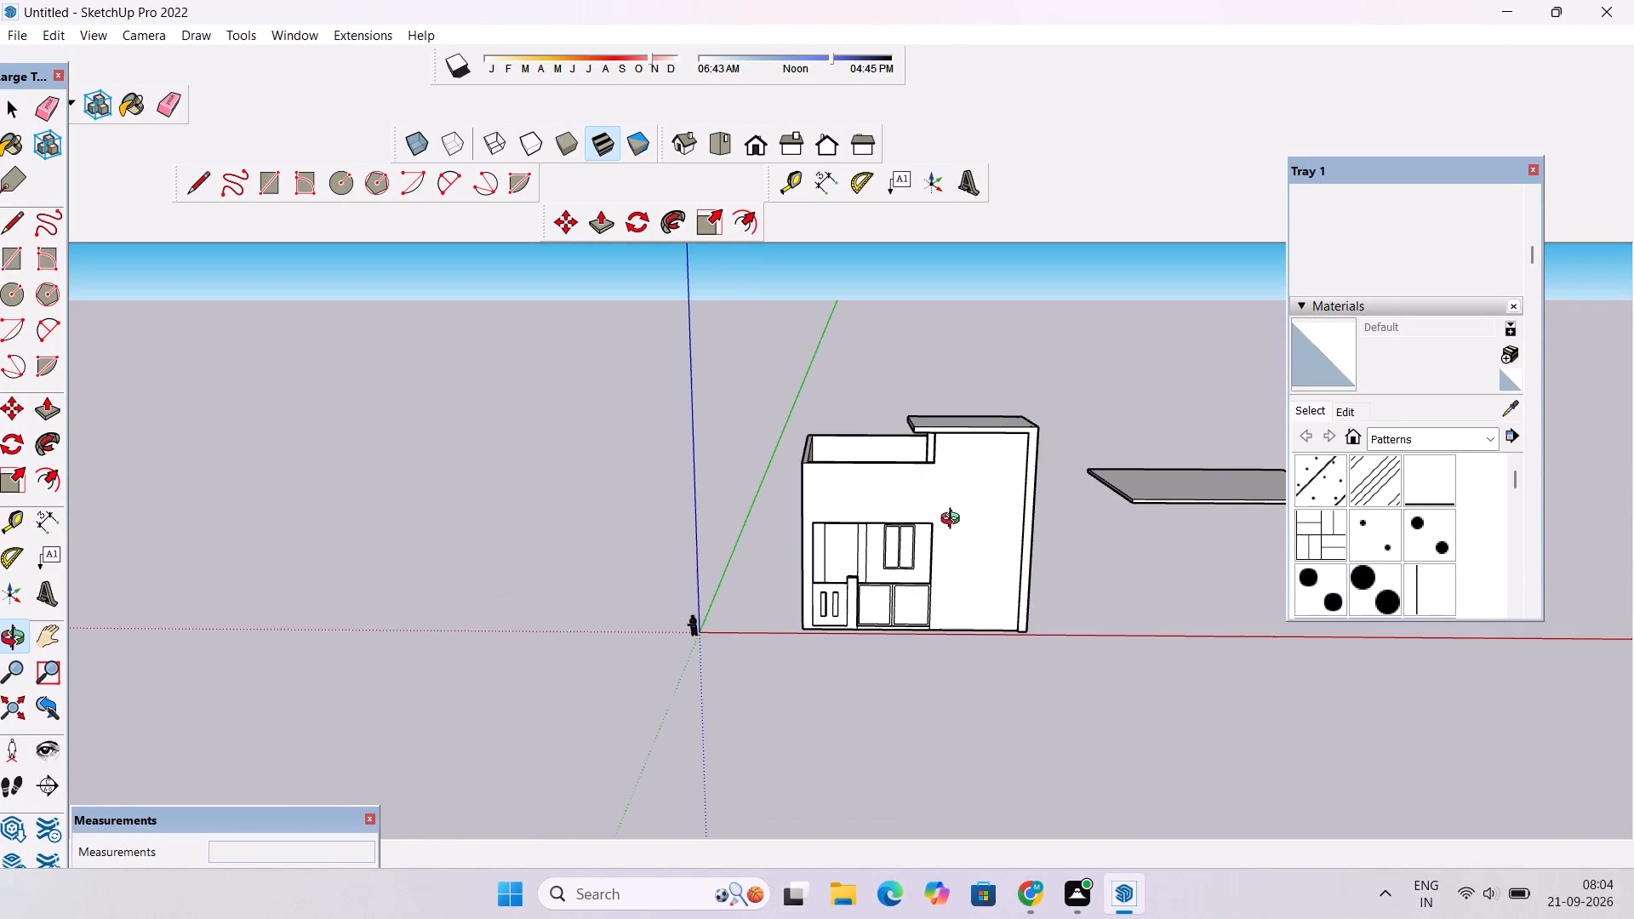
left_click_drag(952, 519, 923, 558, "shift")
left_click_drag(987, 593, 889, 579)
scroll(877, 572, "up", 5)
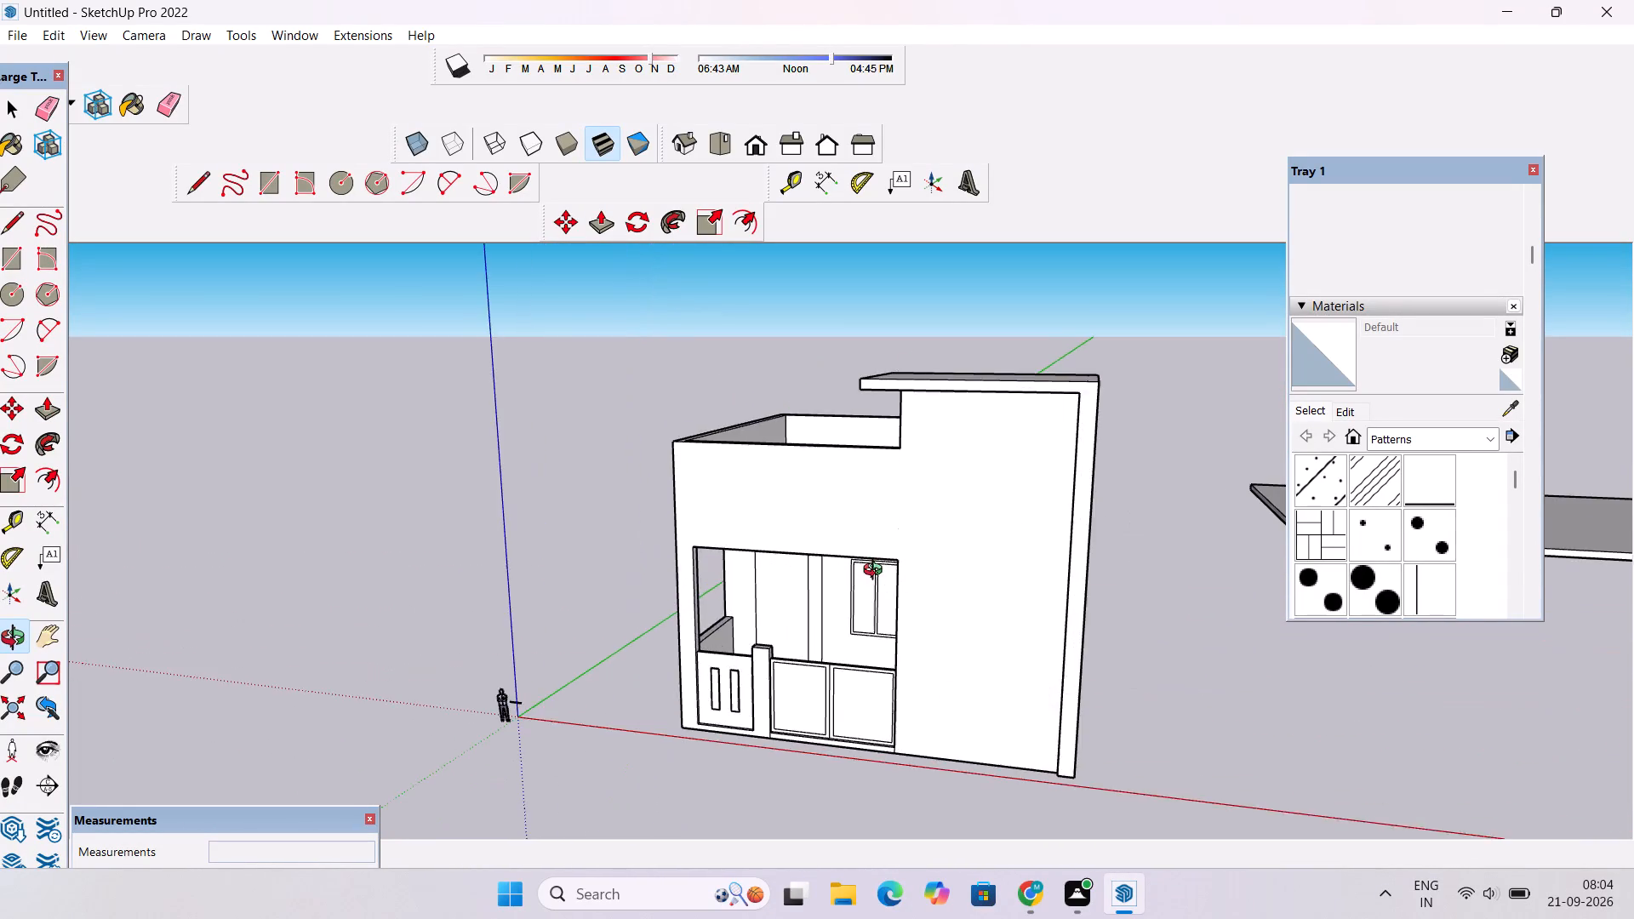
left_click_drag(866, 576, 927, 568)
scroll(927, 559, "up", 3)
left_click_drag(927, 559, 942, 619, "shift")
scroll(944, 619, "down", 3)
Draw a vertical line about 17' long from the porch opening's upper corner beside the tower to the parapet's top edge.
left_click_drag(934, 630, 976, 574)
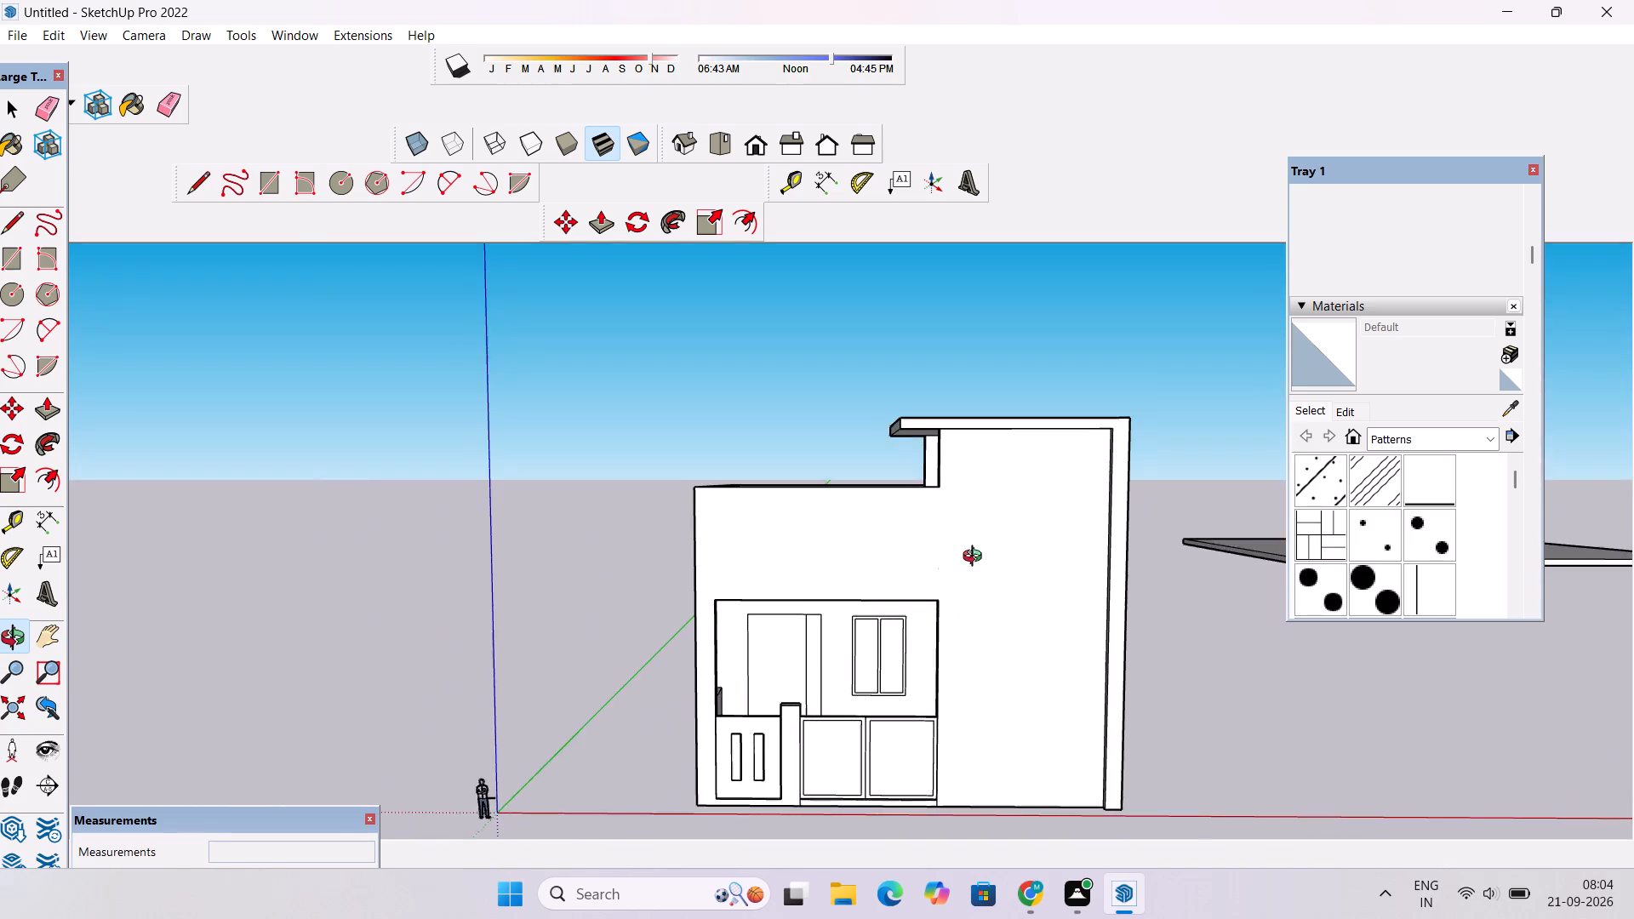
scroll(976, 558, "up", 4)
left_click_drag(972, 564, 921, 568, "shift")
scroll(896, 596, "up", 1)
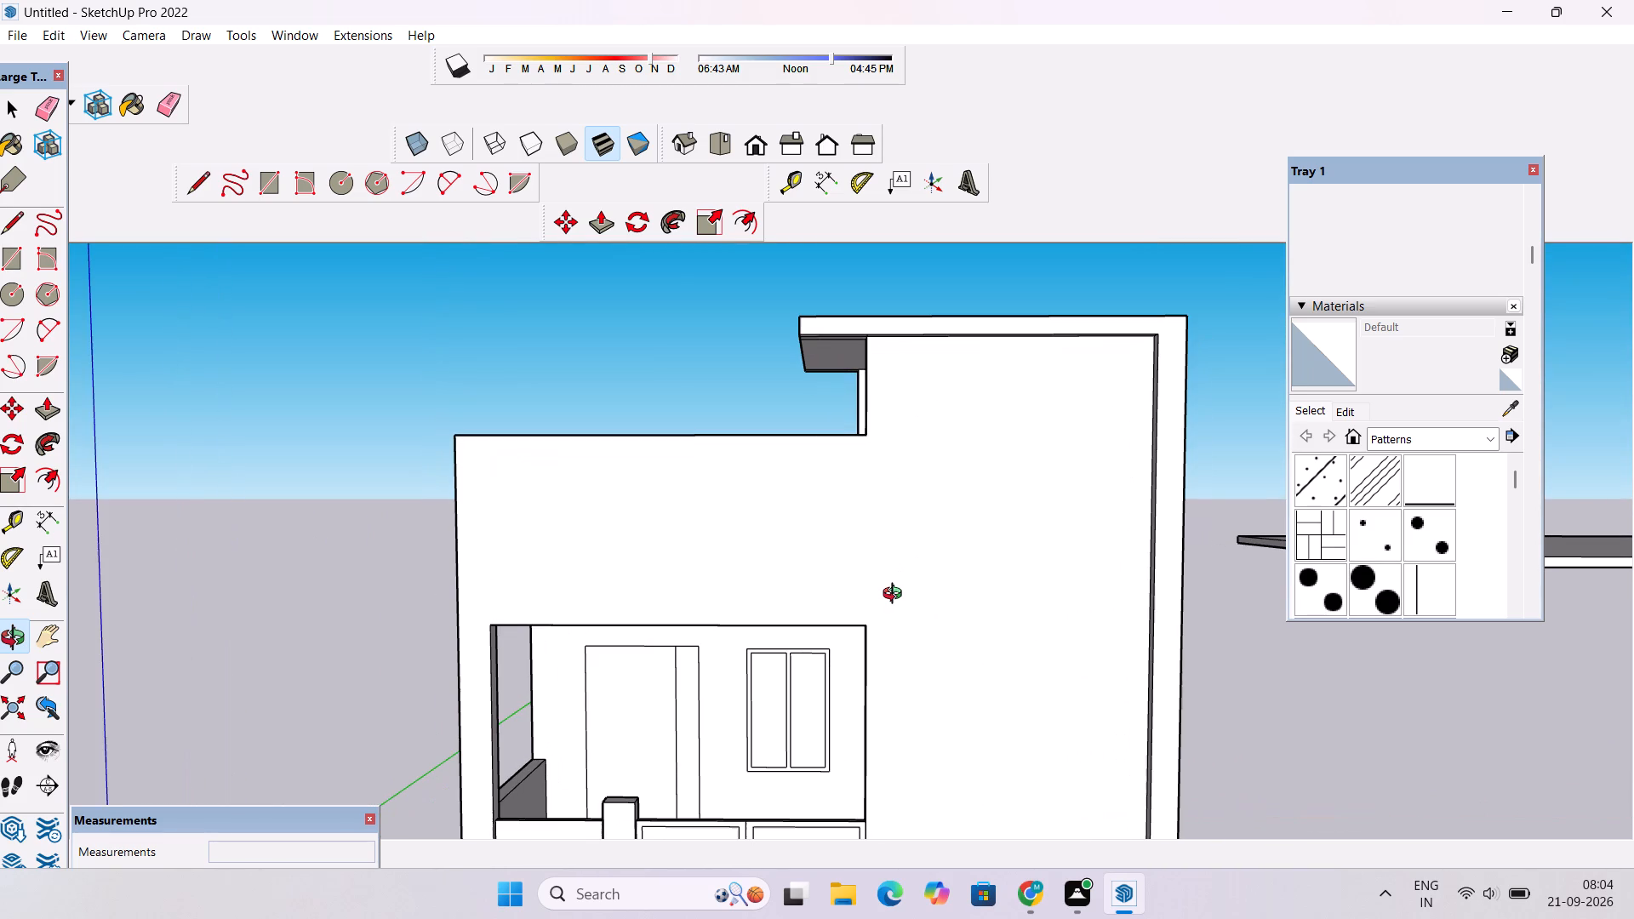
scroll(896, 596, "up", 2)
key("l")
left_click(858, 631)
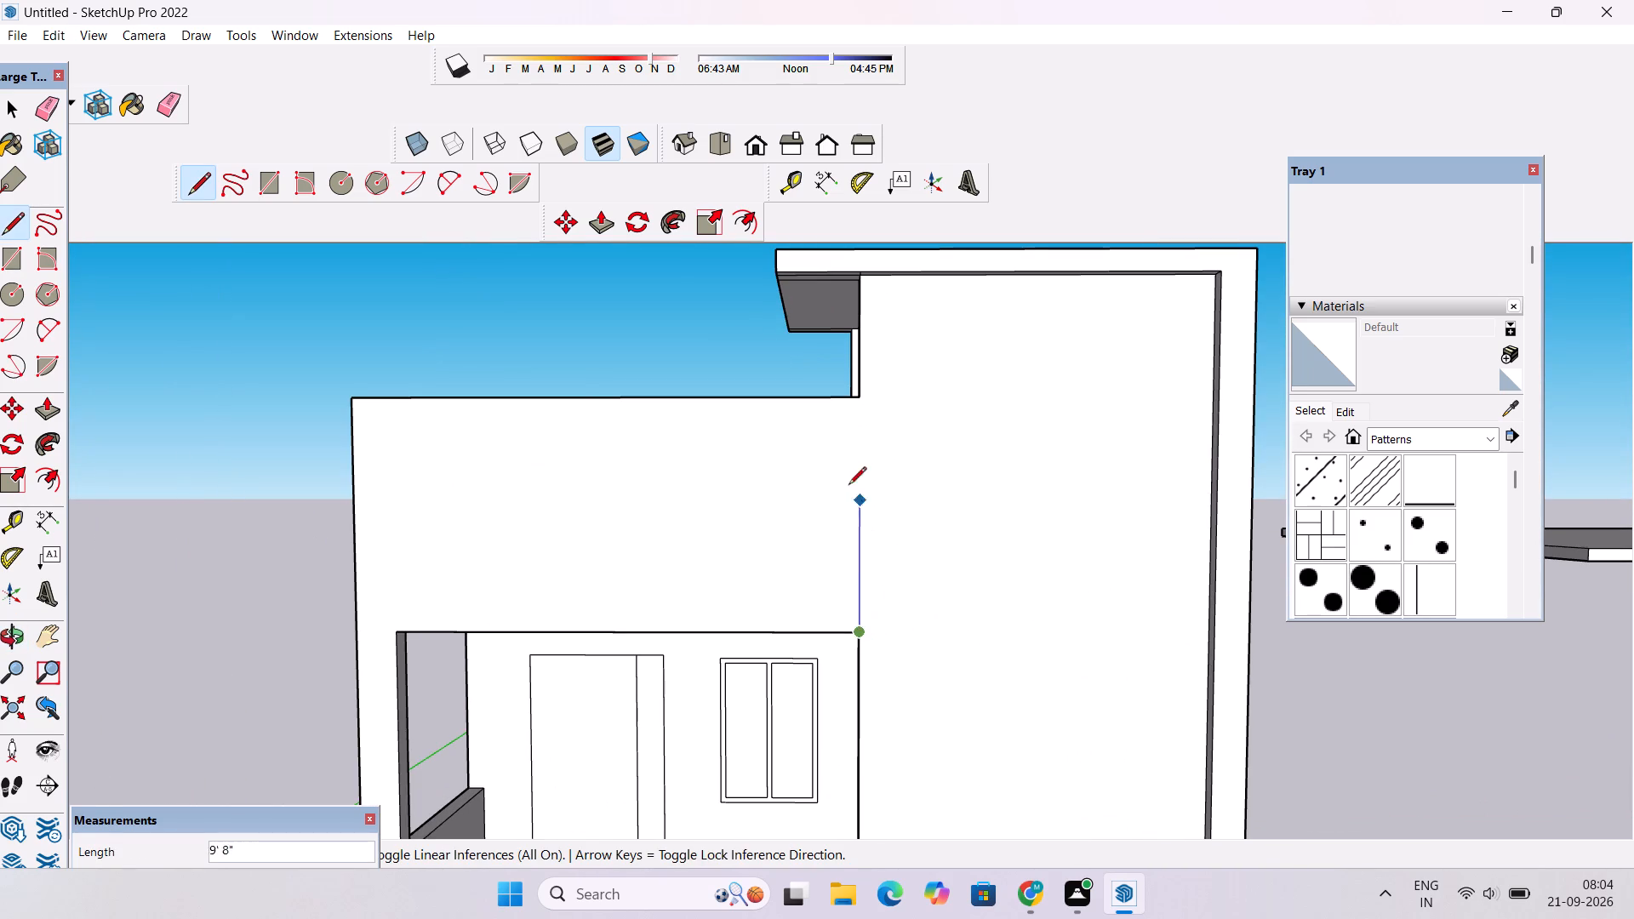
left_click(851, 395)
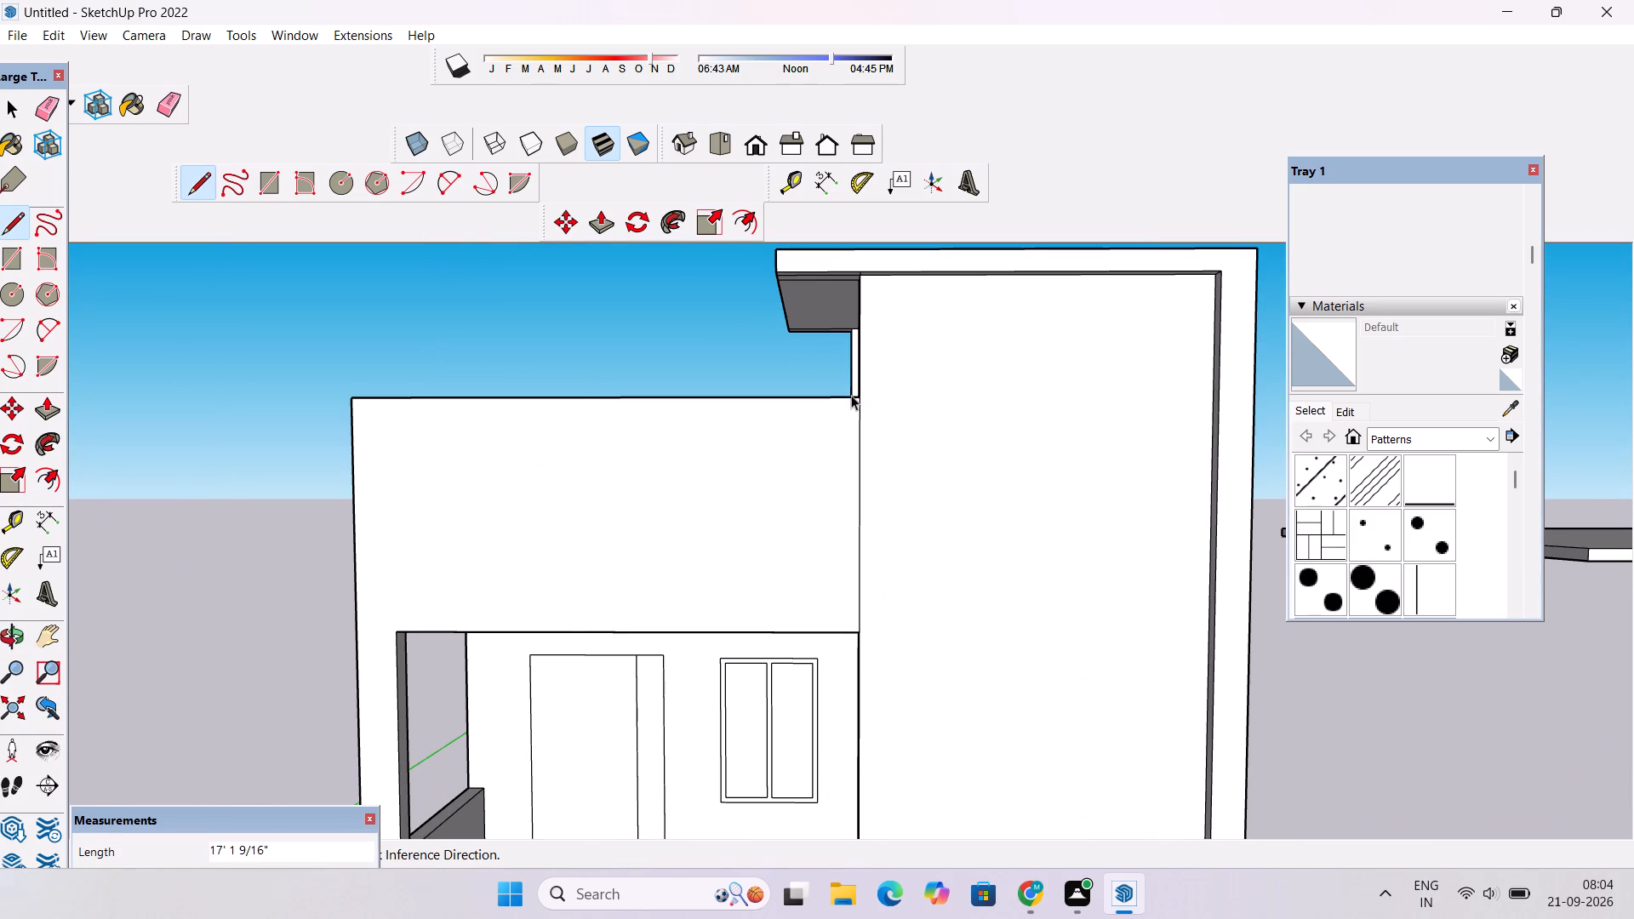
key("space")
Examine the front facade and its new dividing line from above and from the front.
scroll(851, 400, "down", 13)
key("o")
scroll(854, 425, "down", 2)
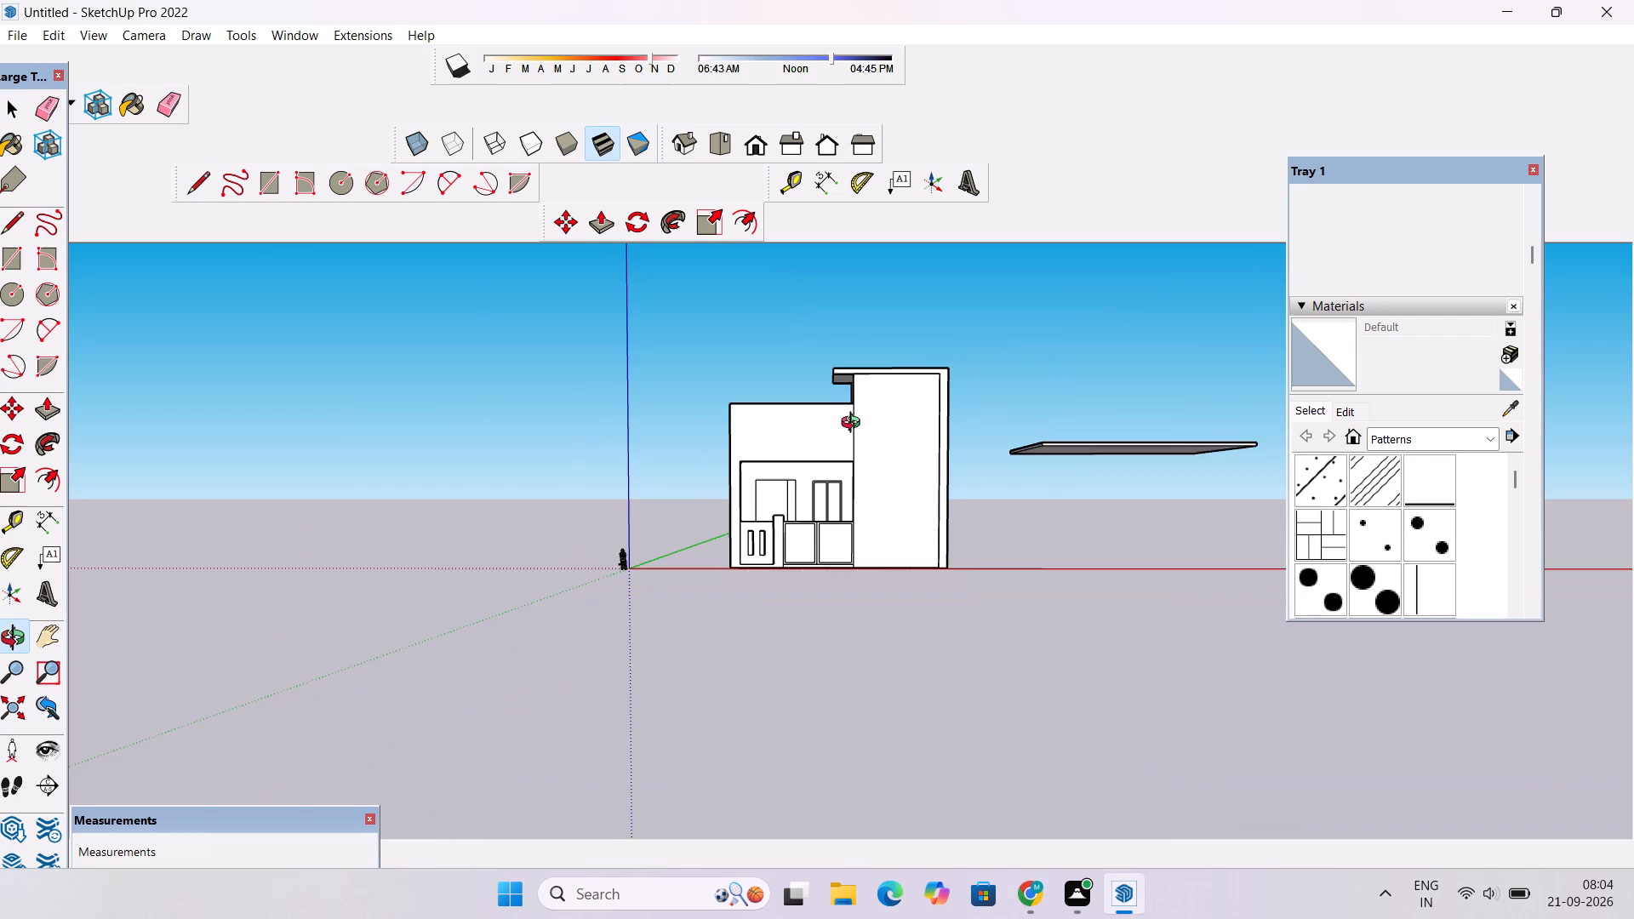
left_click_drag(854, 425, 855, 505)
scroll(855, 509, "up", 1)
left_click_drag(853, 514, 928, 598, "shift")
scroll(863, 502, "up", 2)
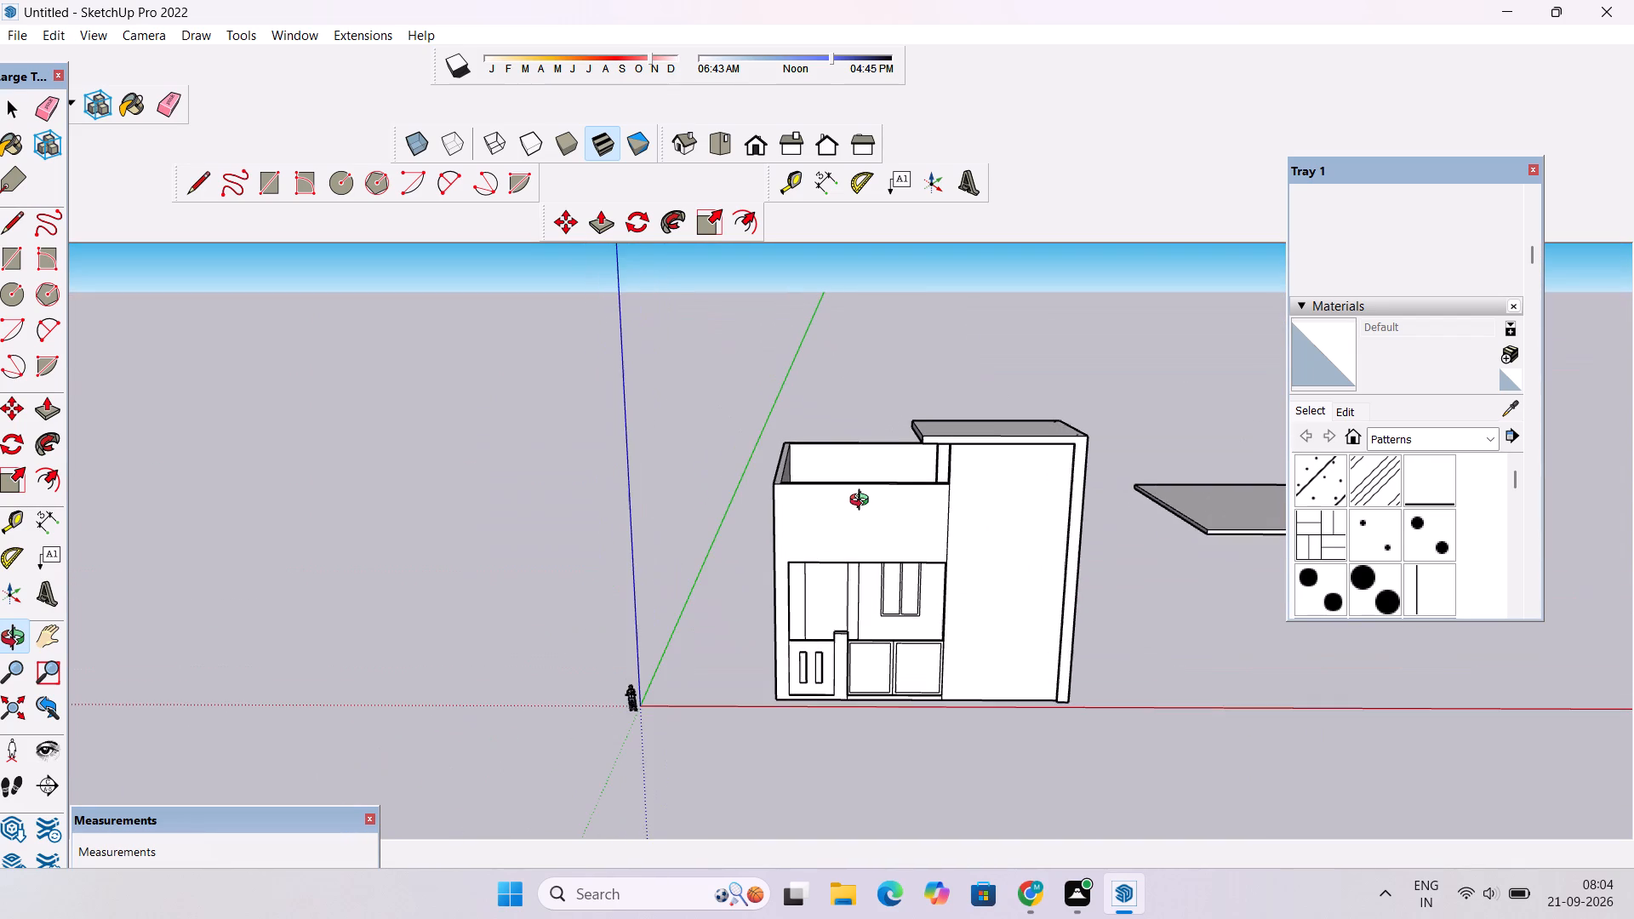
left_click_drag(863, 502, 887, 522, "shift")
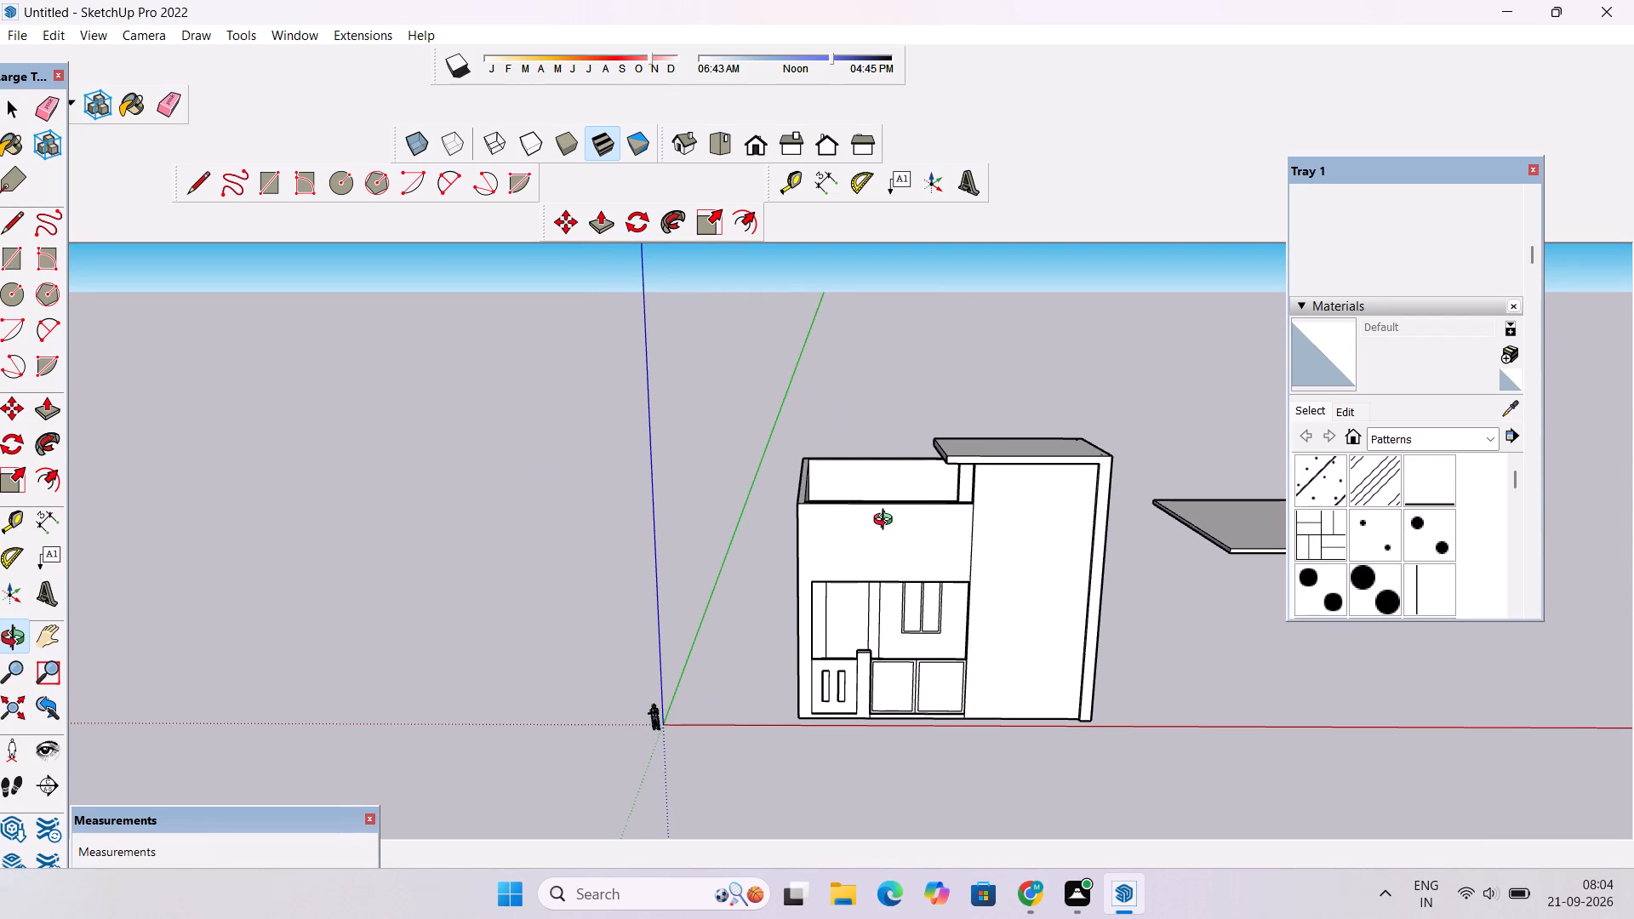
left_click_drag(888, 519, 883, 471, "shift")
left_click_drag(893, 558, 890, 517)
scroll(890, 517, "up", 3)
left_click_drag(890, 517, 877, 504, "shift")
scroll(866, 499, "up", 1, "shift")
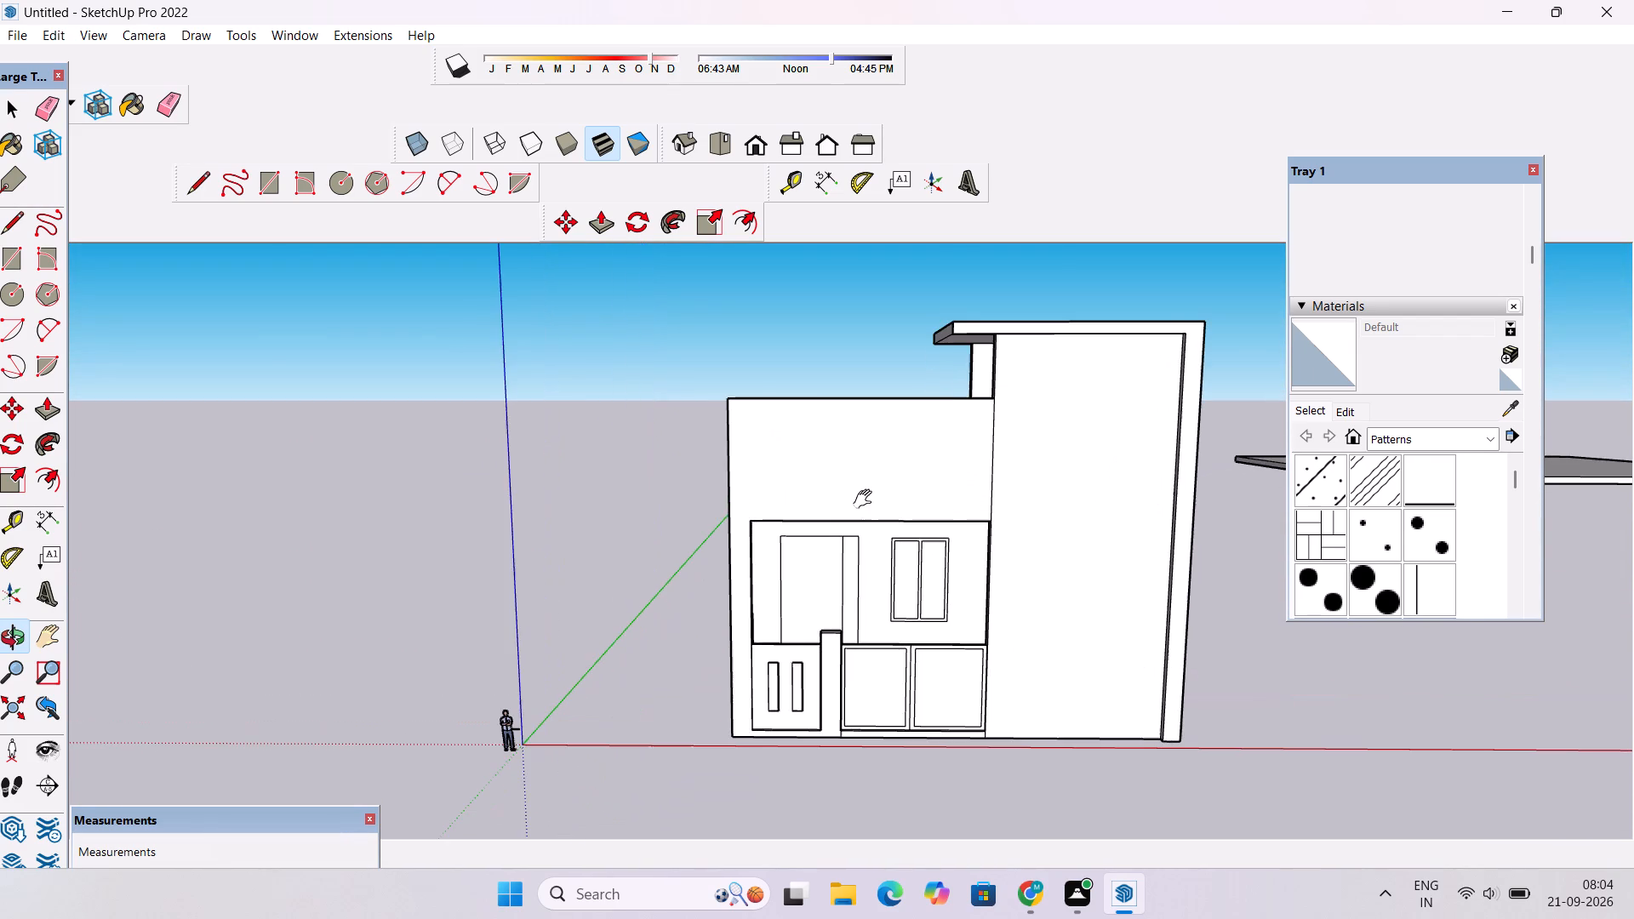
left_click_drag(866, 499, 856, 504, "shift")
scroll(855, 504, "up", 2, "shift")
left_click(855, 504, "shift")
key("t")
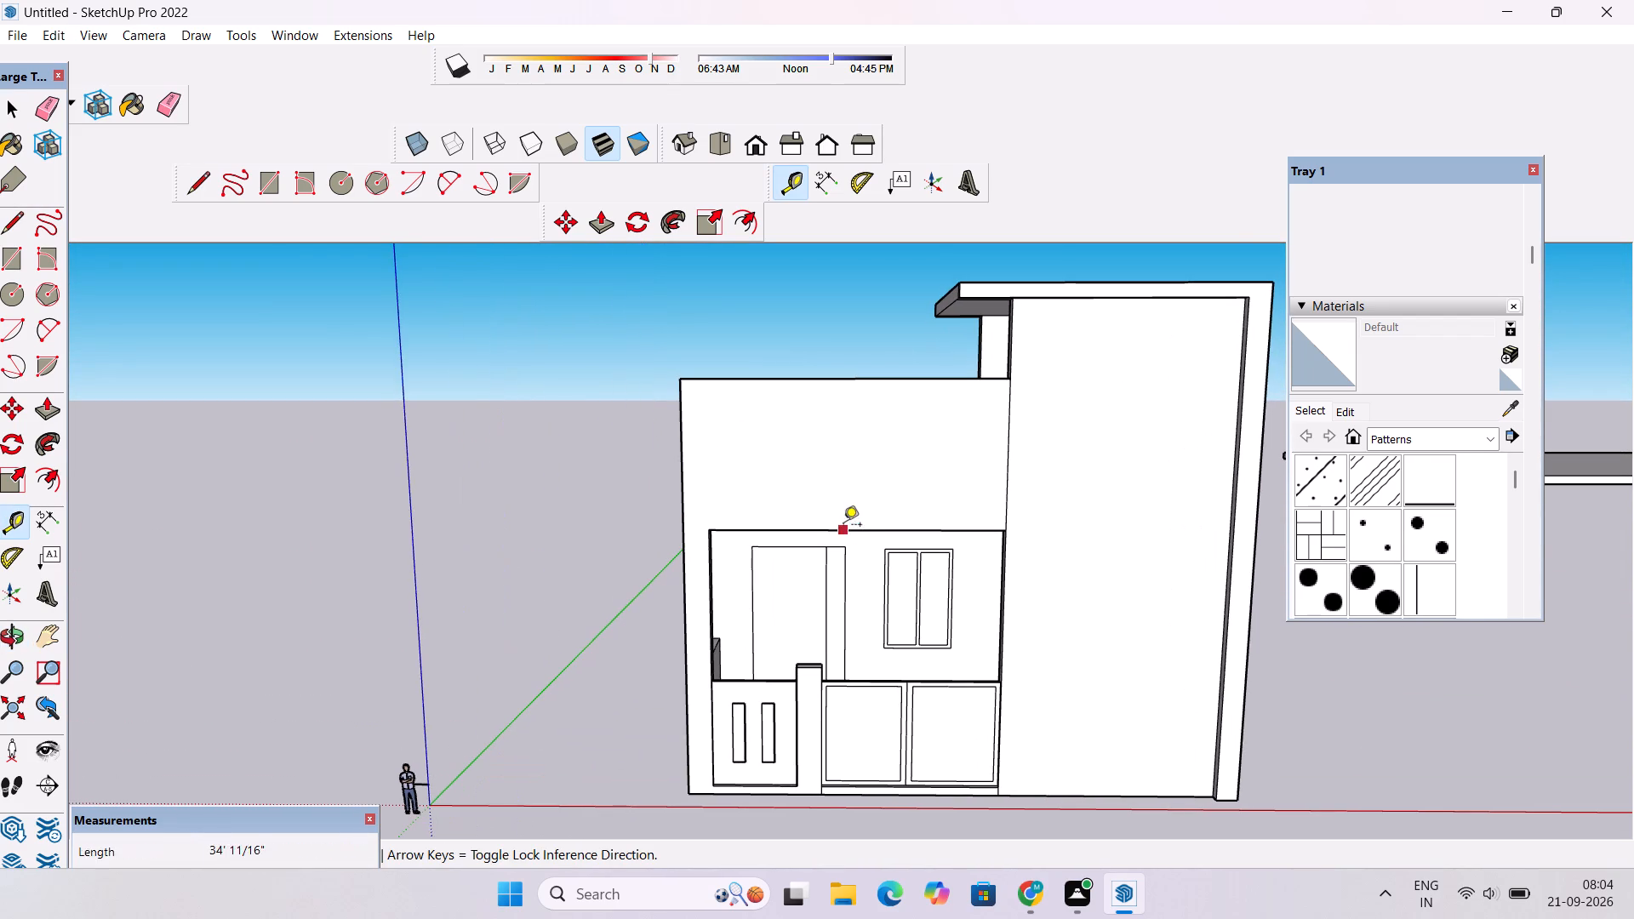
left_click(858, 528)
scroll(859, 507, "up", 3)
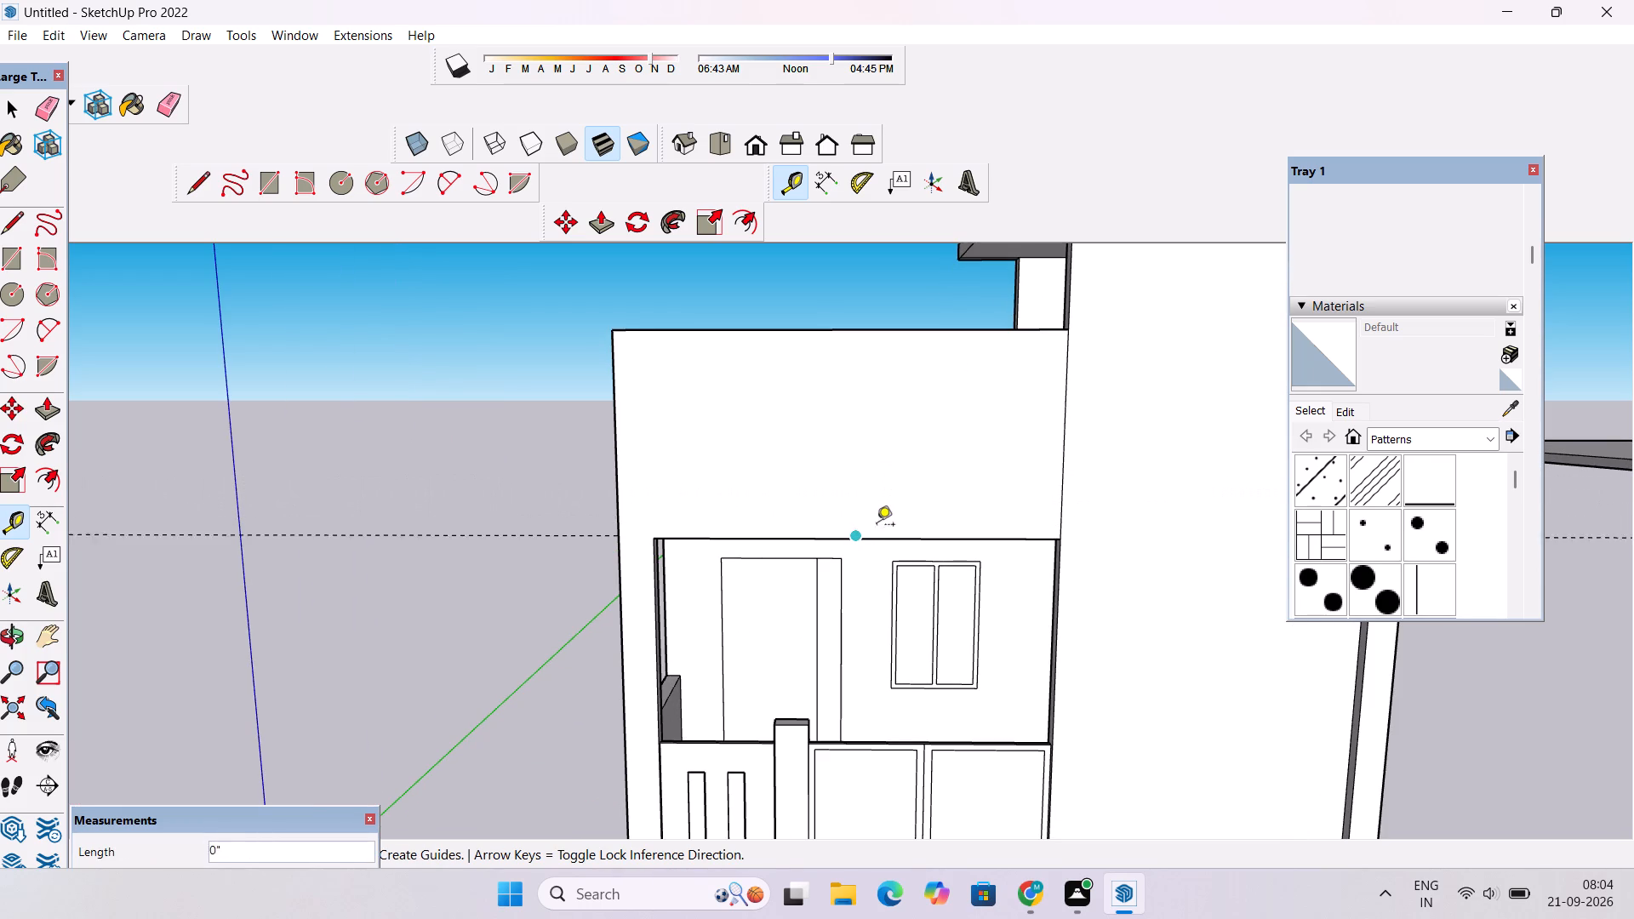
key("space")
Place a horizontal guide 3' above the top edge of the porch opening on the front wall.
key("t")
scroll(927, 571, "up", 6)
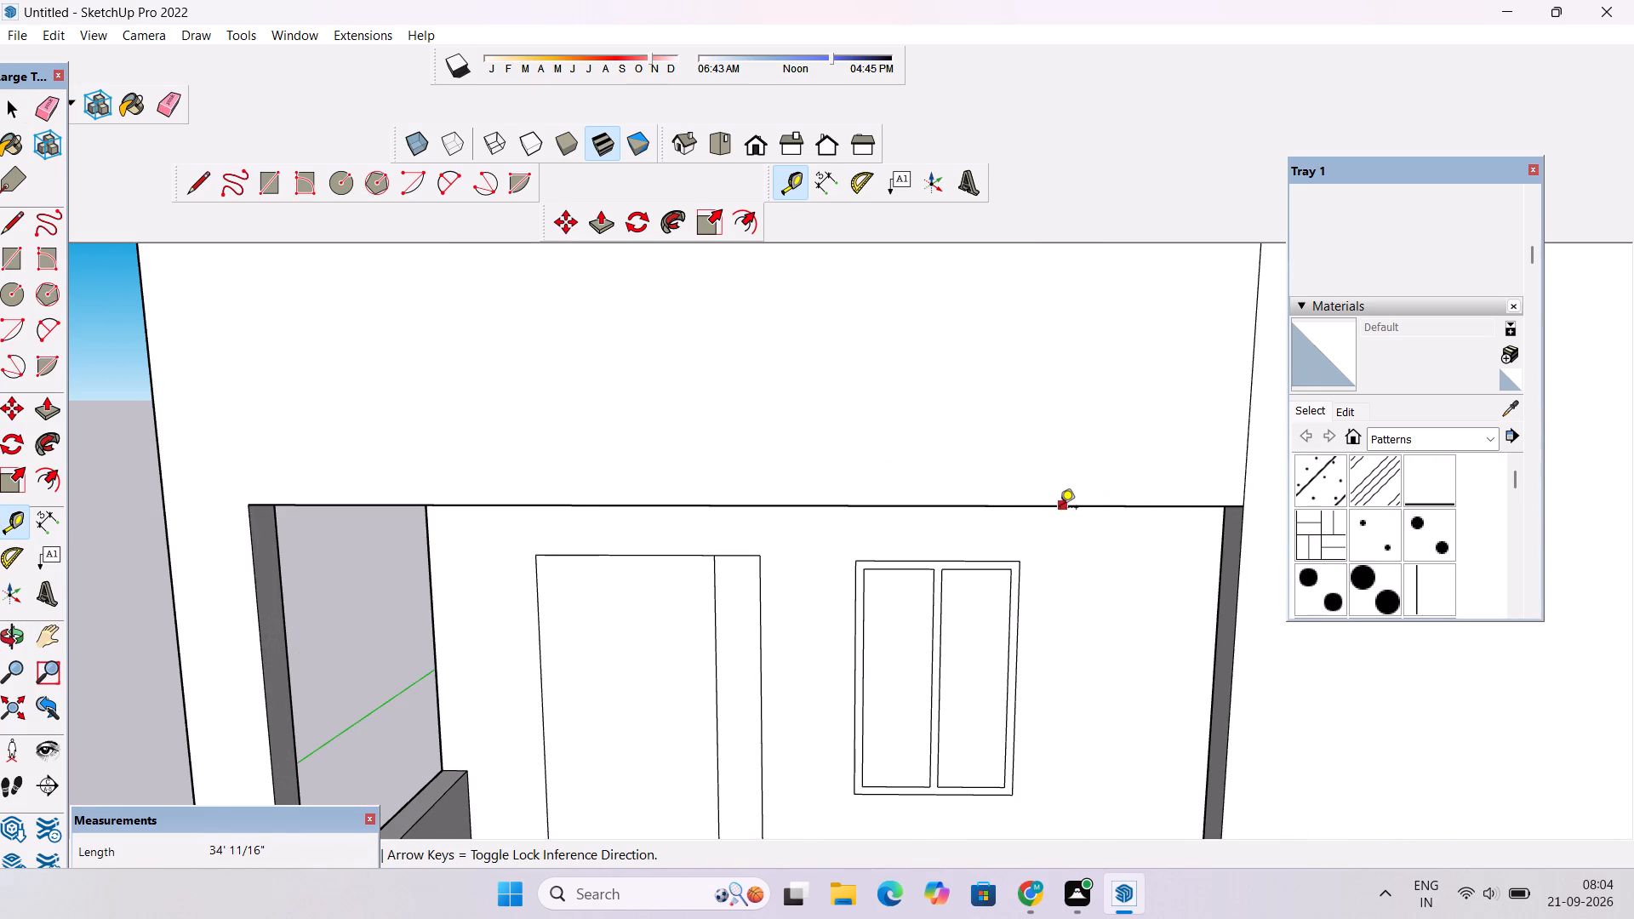
left_click(1060, 509)
scroll(1037, 456, "down", 9)
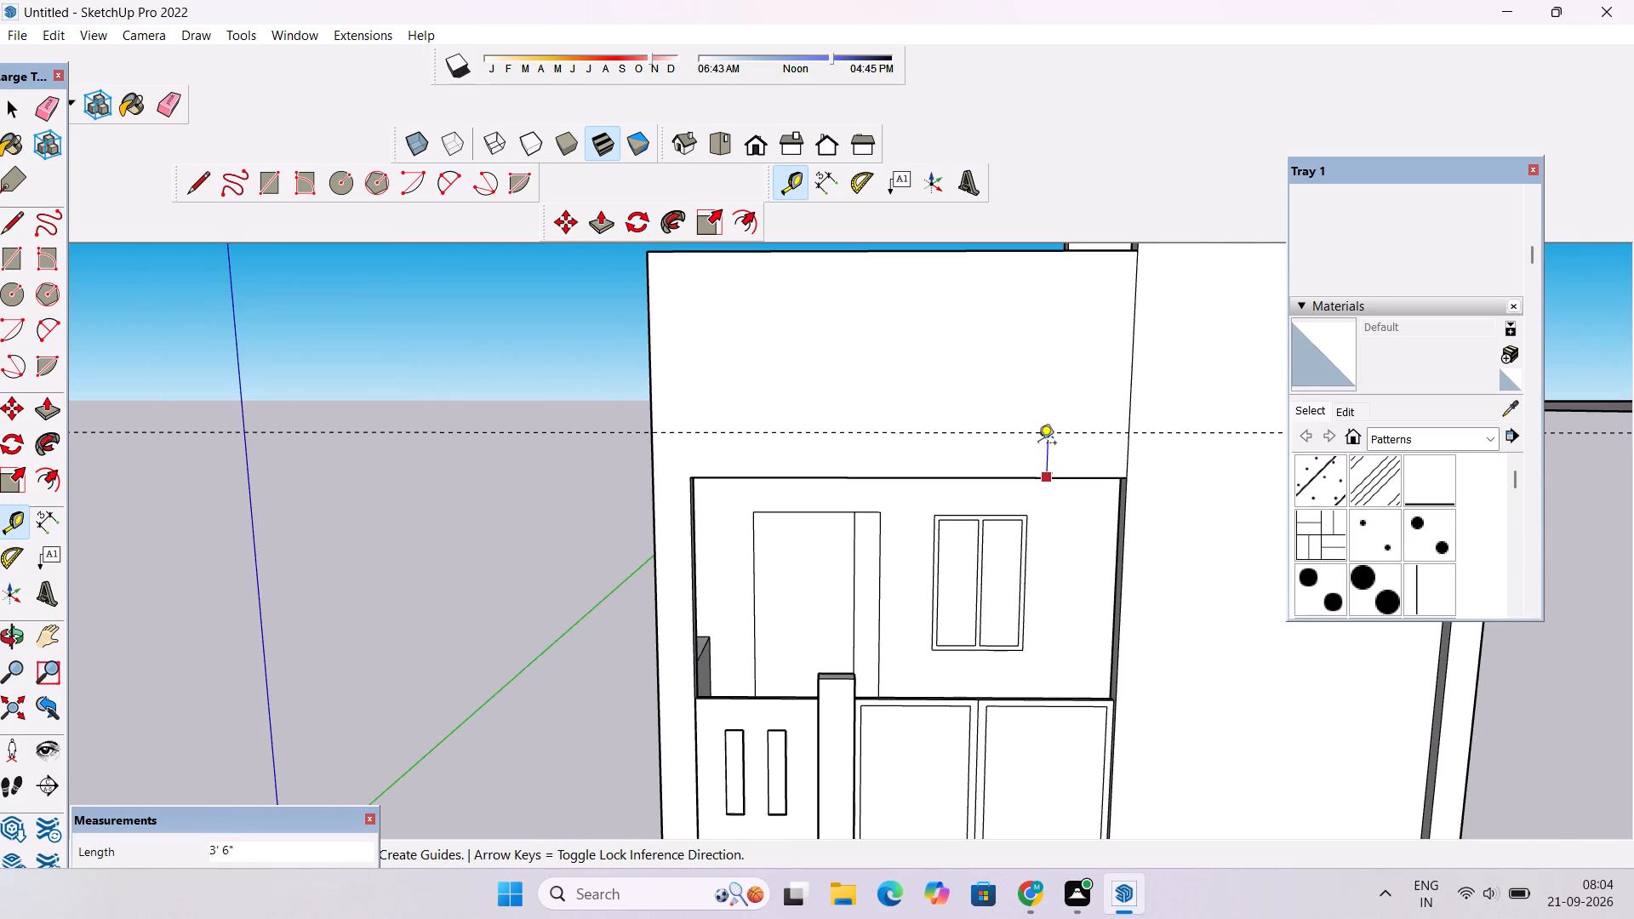
type("3'")
key("Return")
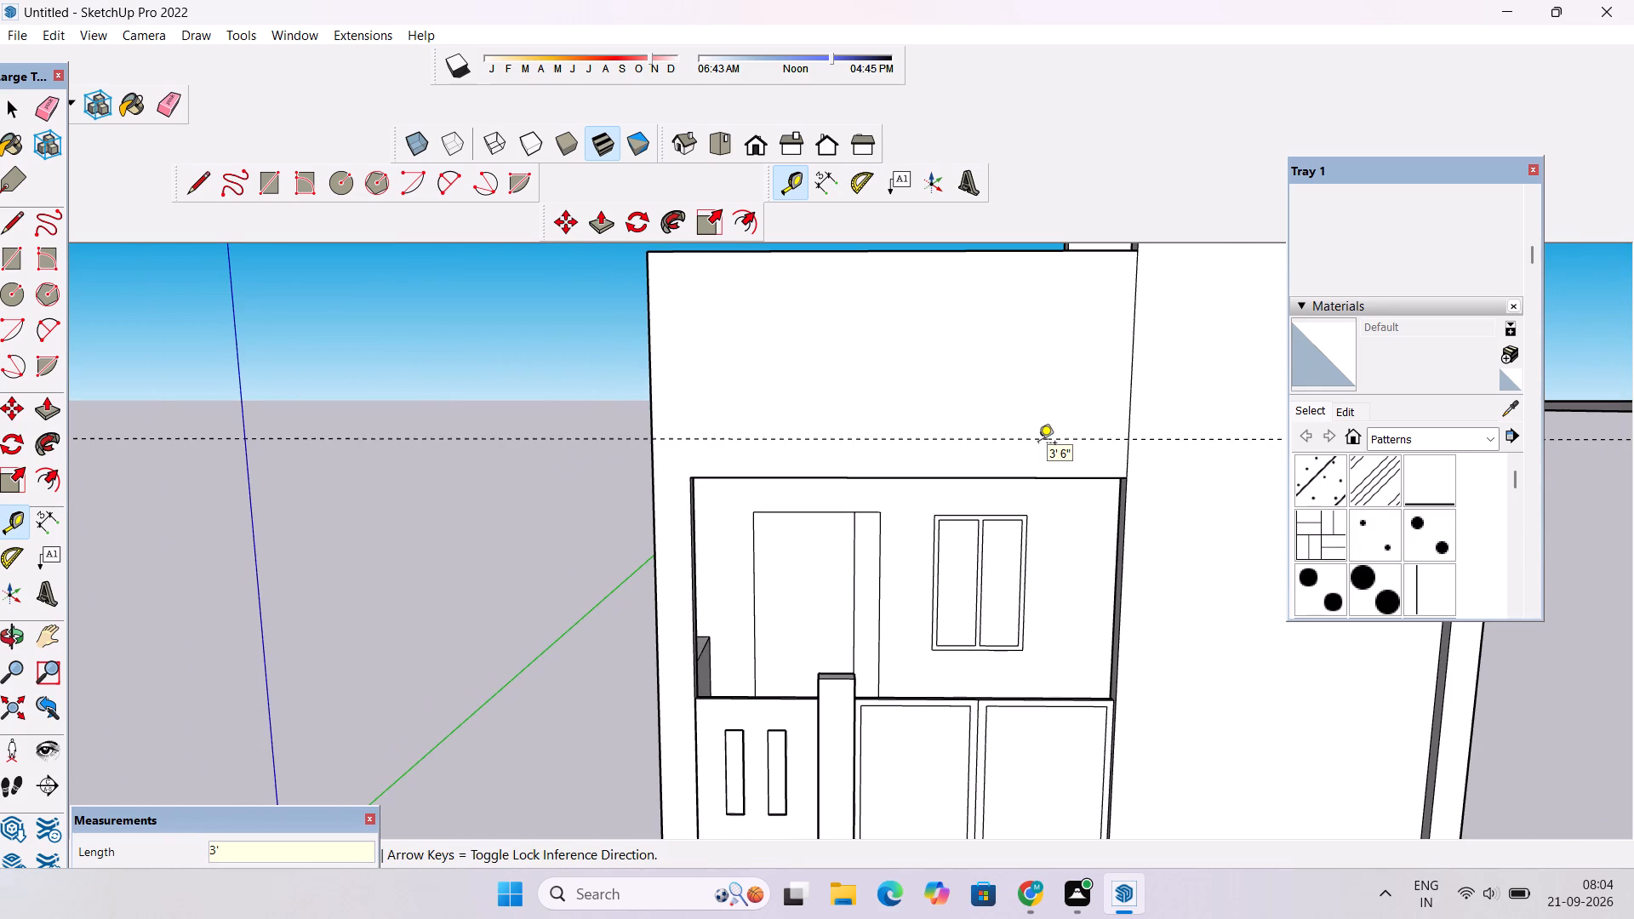
Place a vertical guide 2' inward from the front wall's outer edge, on the side away from the tower.
scroll(1018, 488, "down", 10)
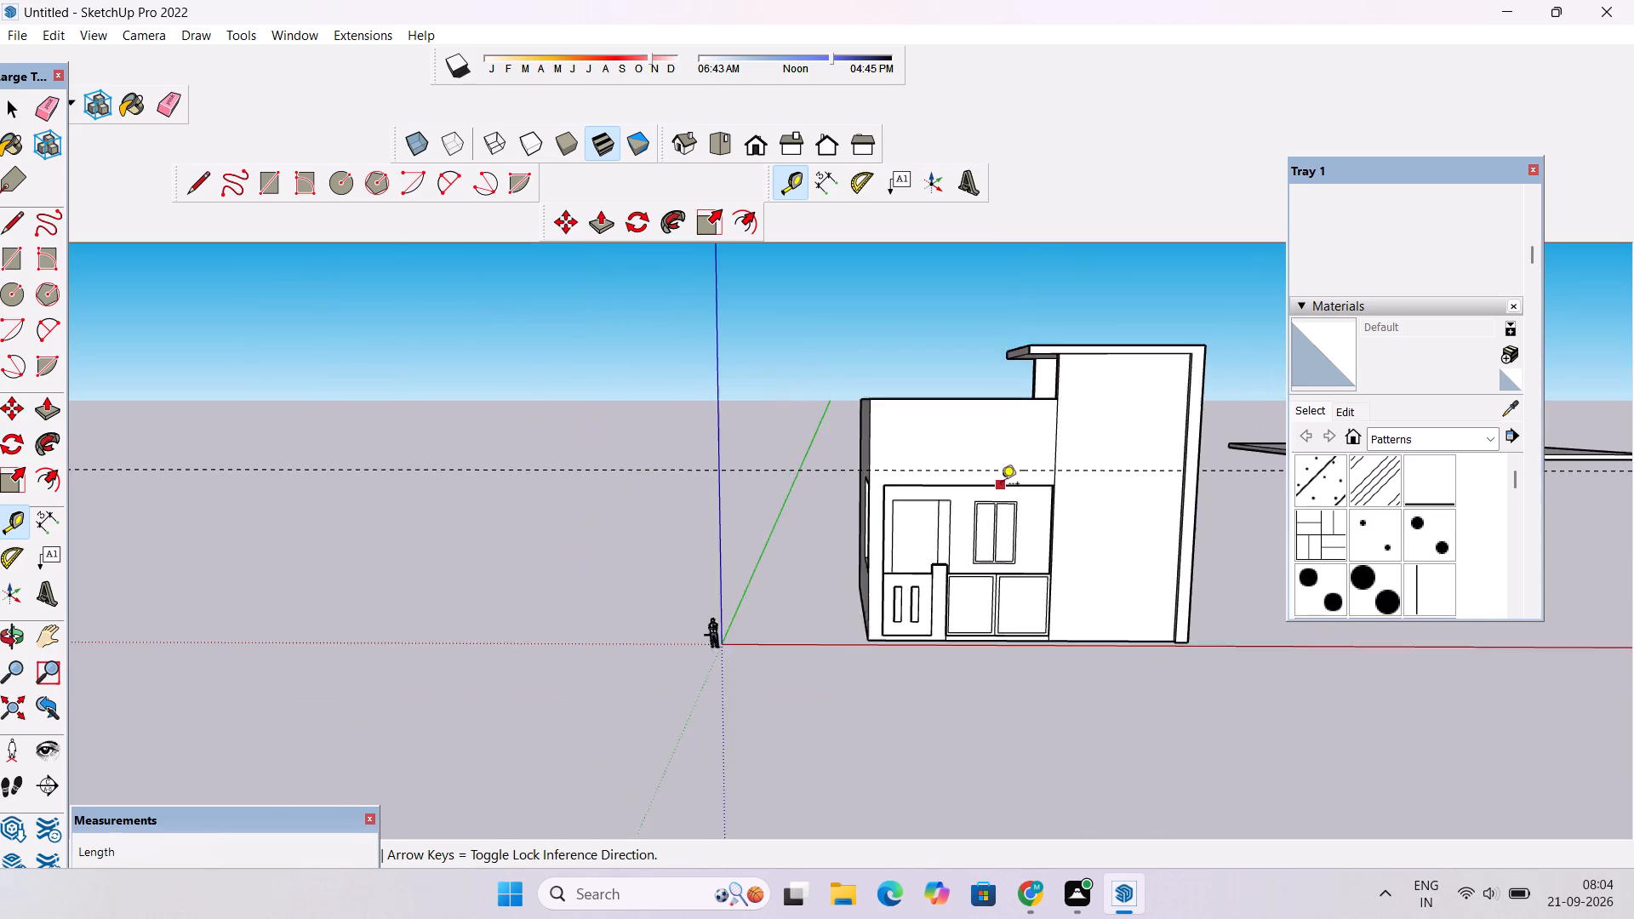
scroll(1001, 485, "down", 4)
scroll(911, 406, "up", 4)
scroll(1253, 534, "up", 2)
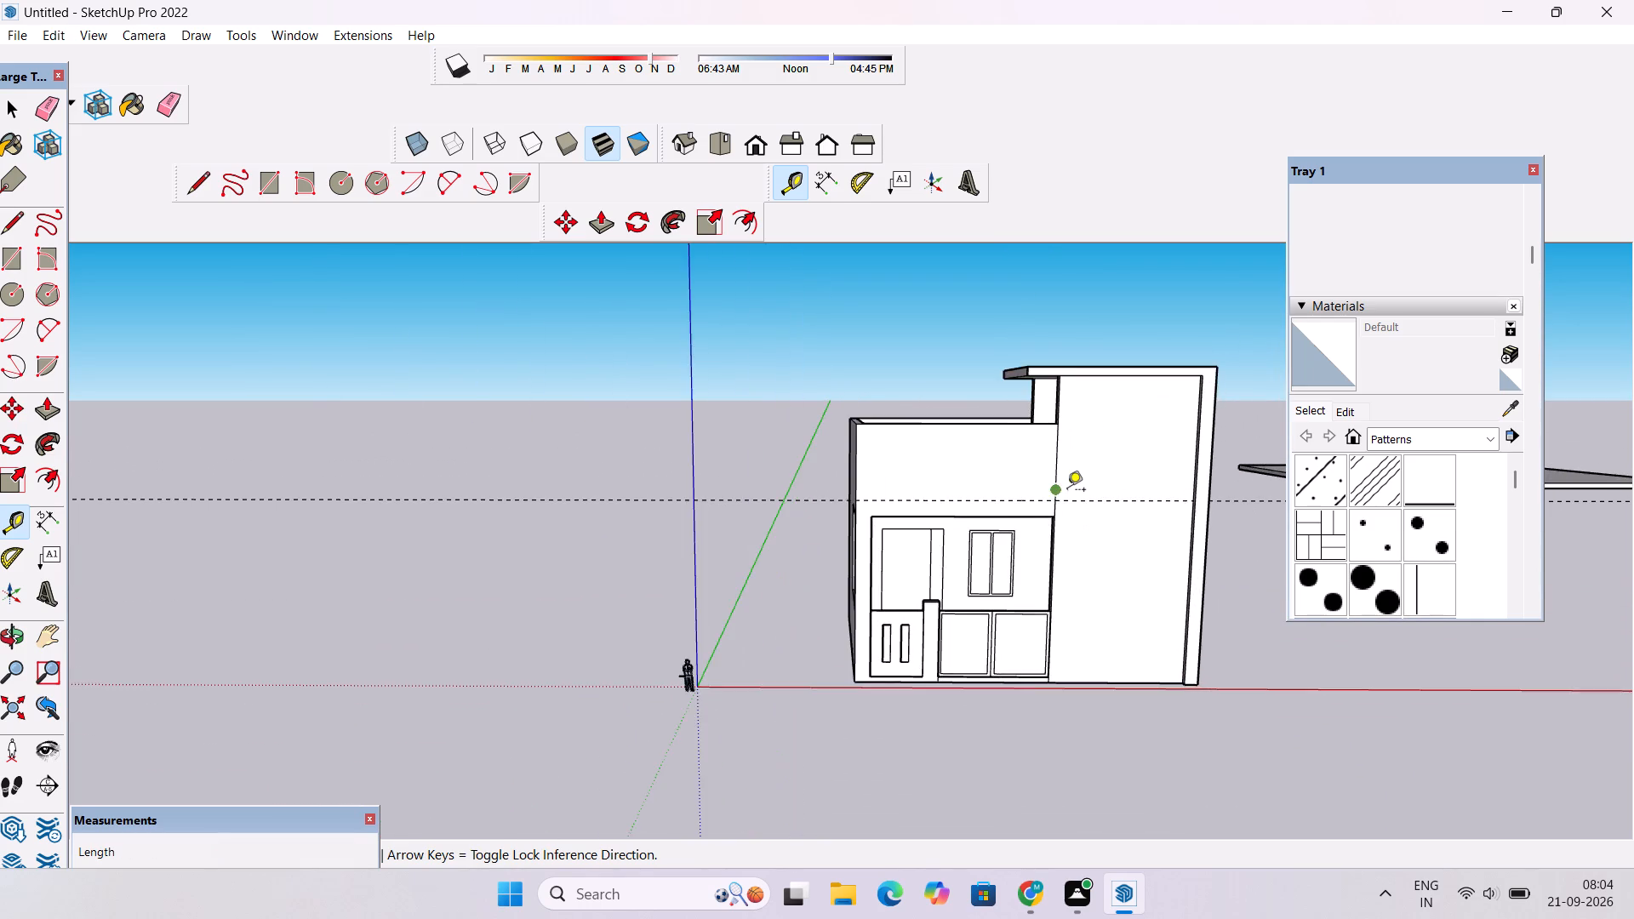
scroll(1067, 491, "up", 8)
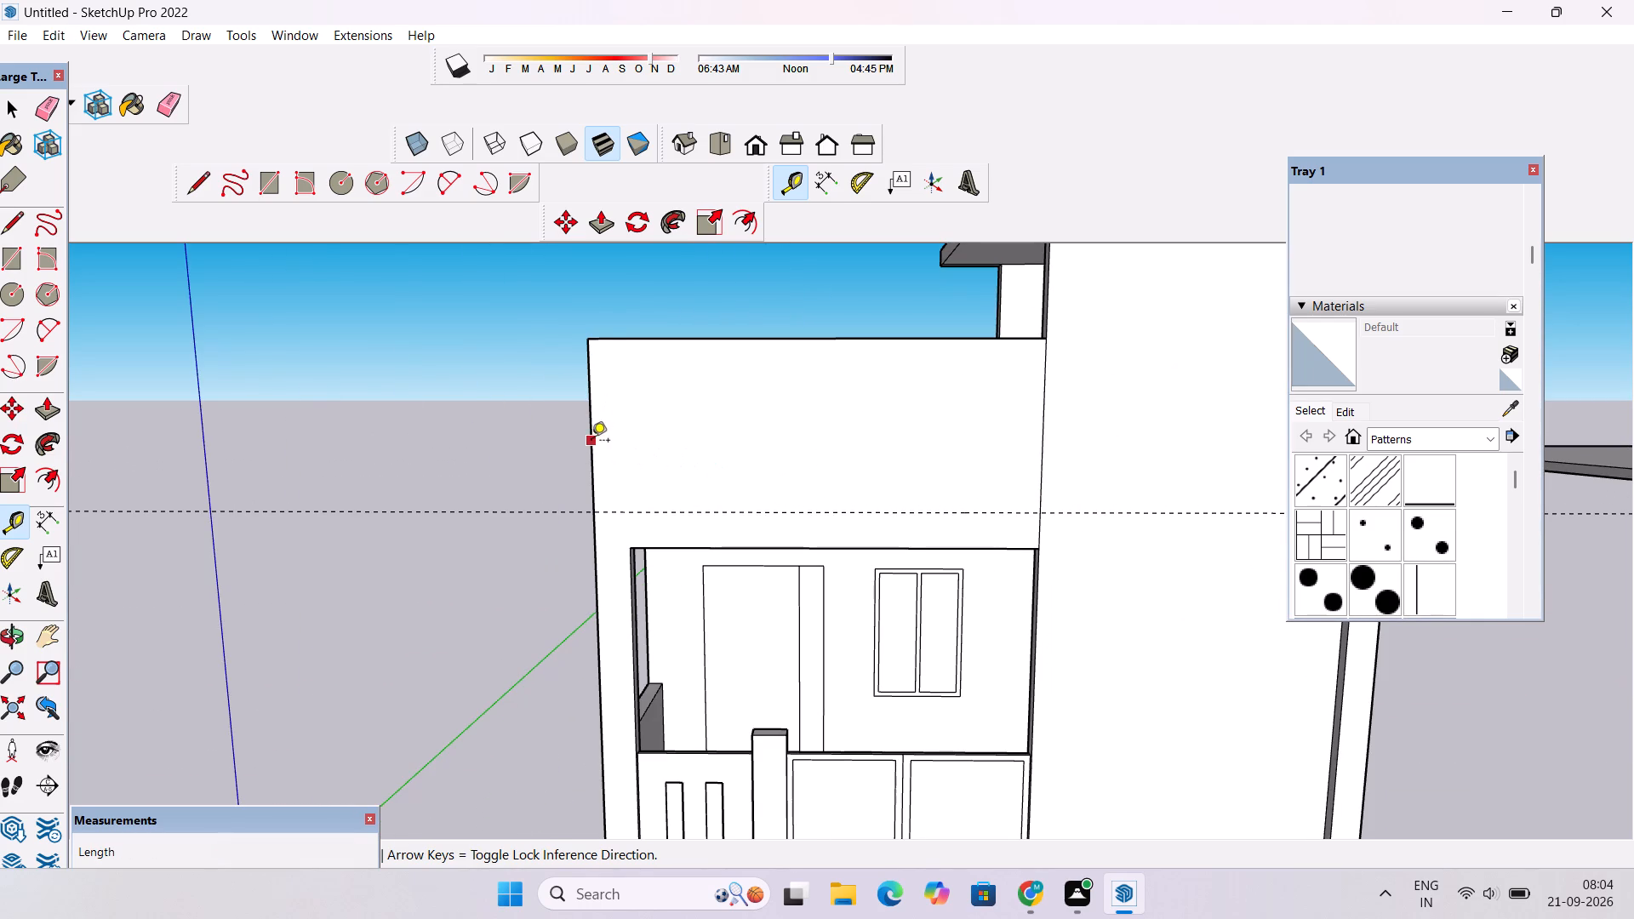
left_click(591, 442)
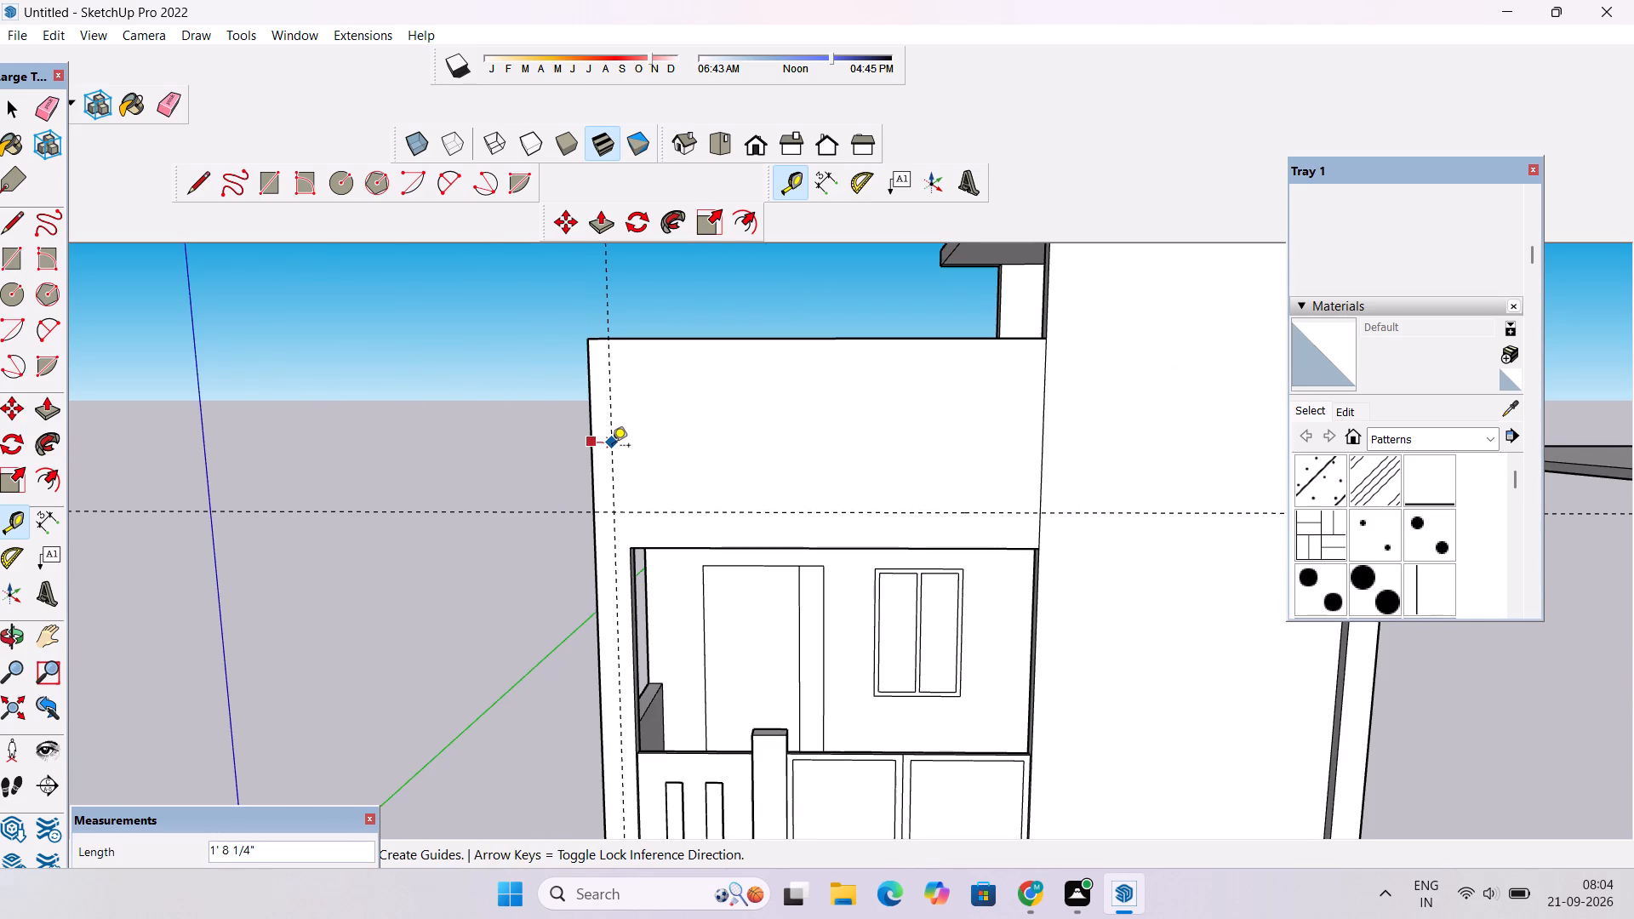
scroll(612, 448, "up", 3)
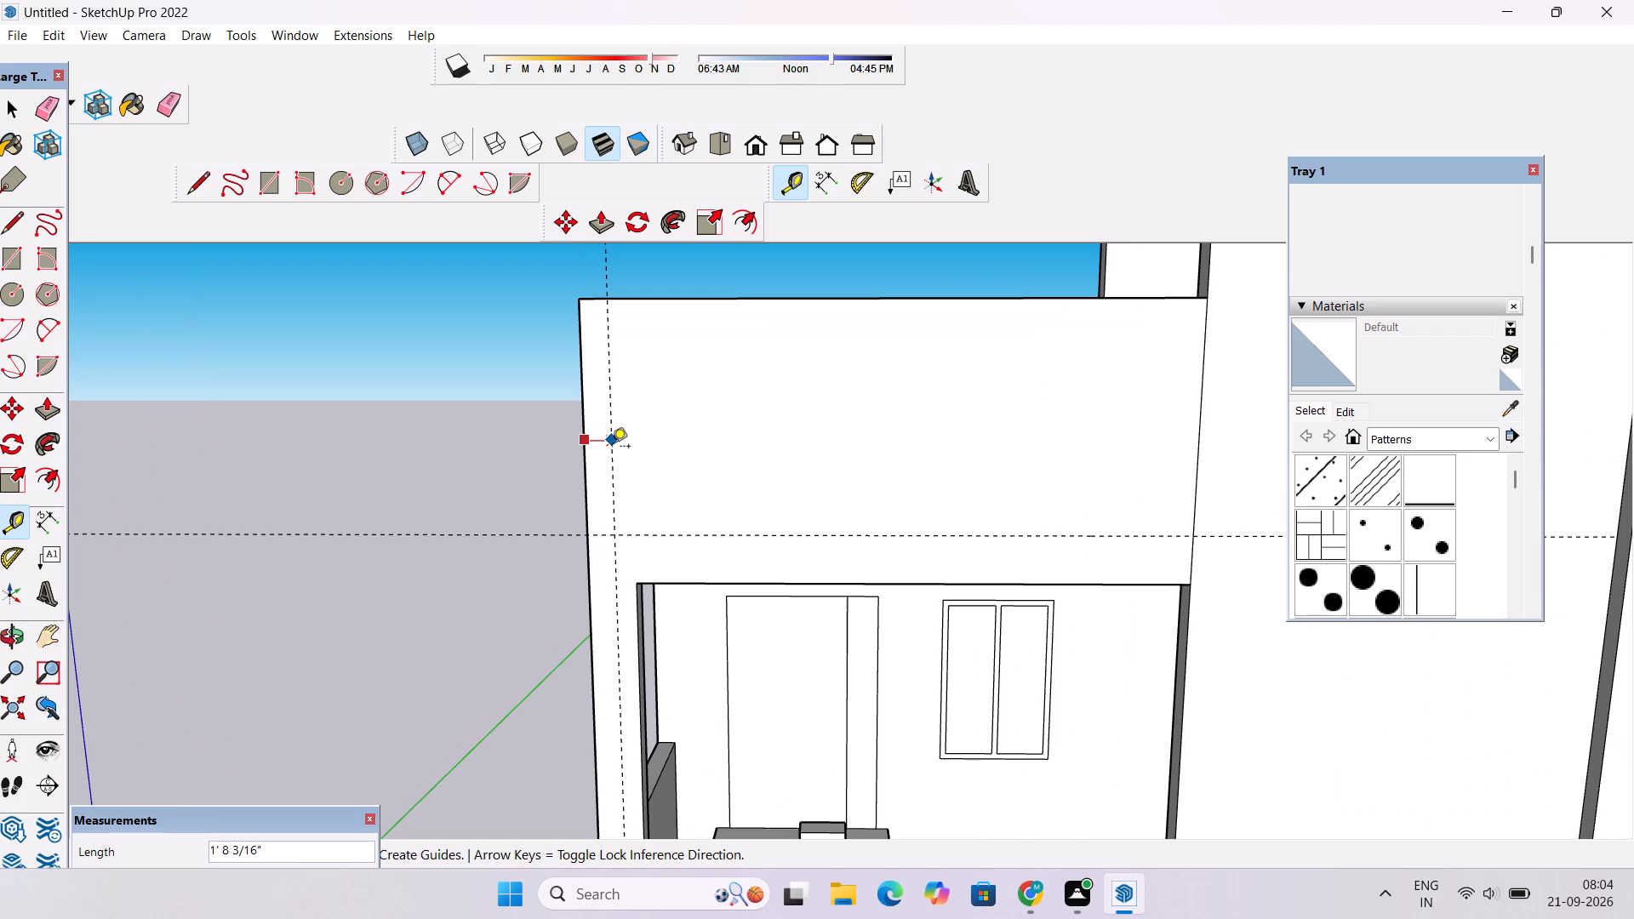
type("2'")
key("Return")
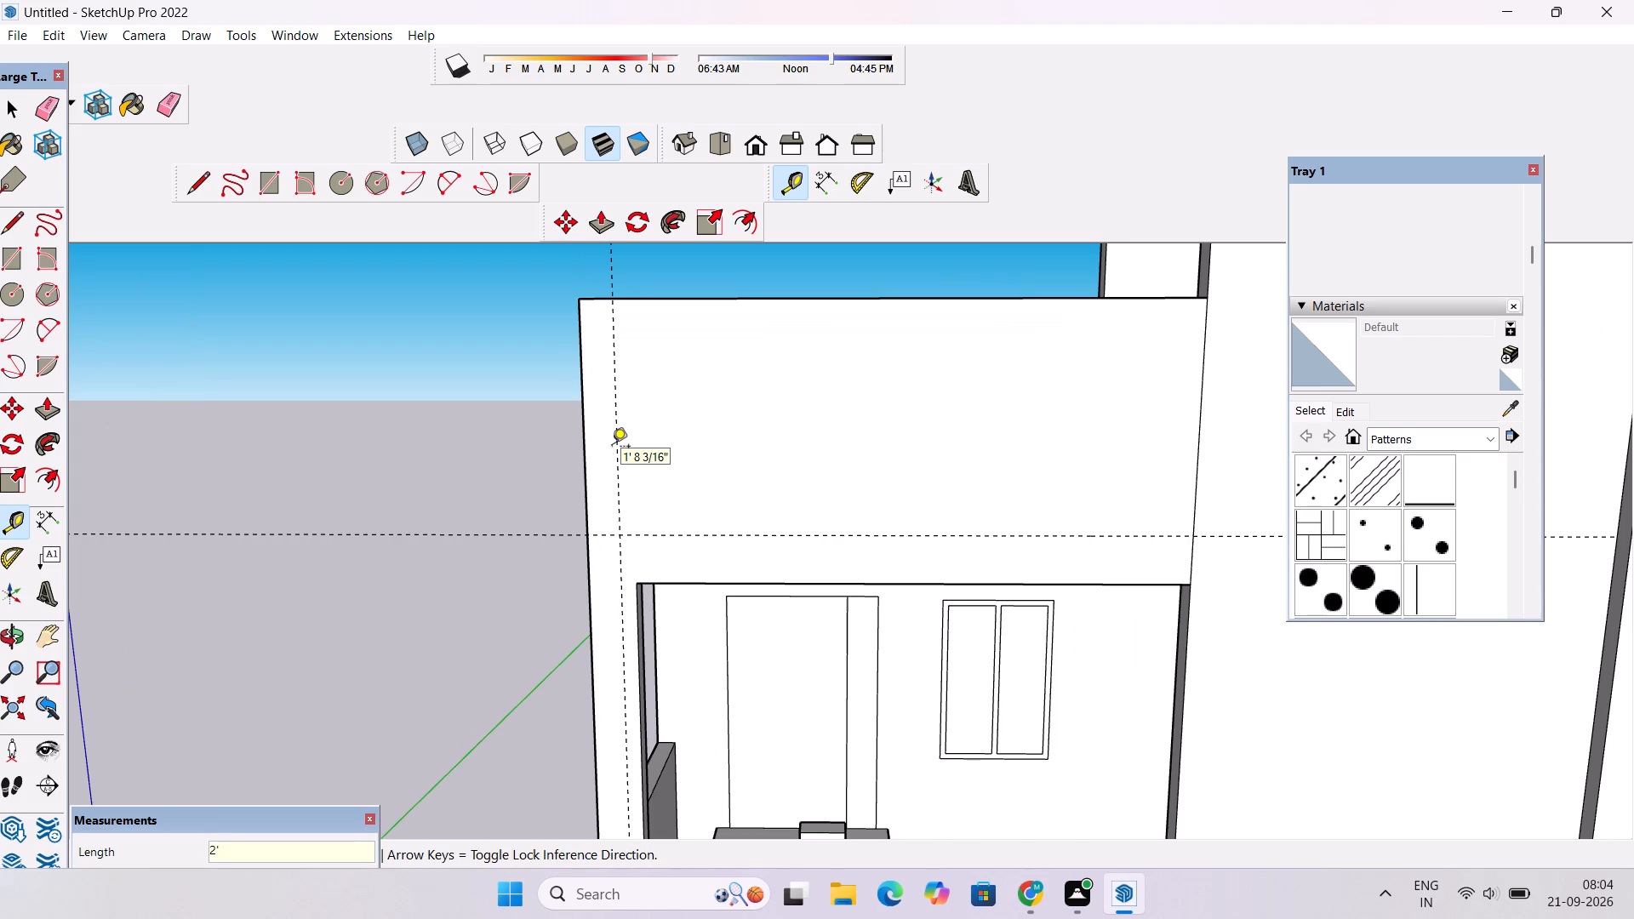
Outline the upper wall panel with a line along the horizontal guide and one about 14' high up the vertical guide to the parapet top.
scroll(612, 448, "down", 6)
key("l")
scroll(601, 480, "down", 6)
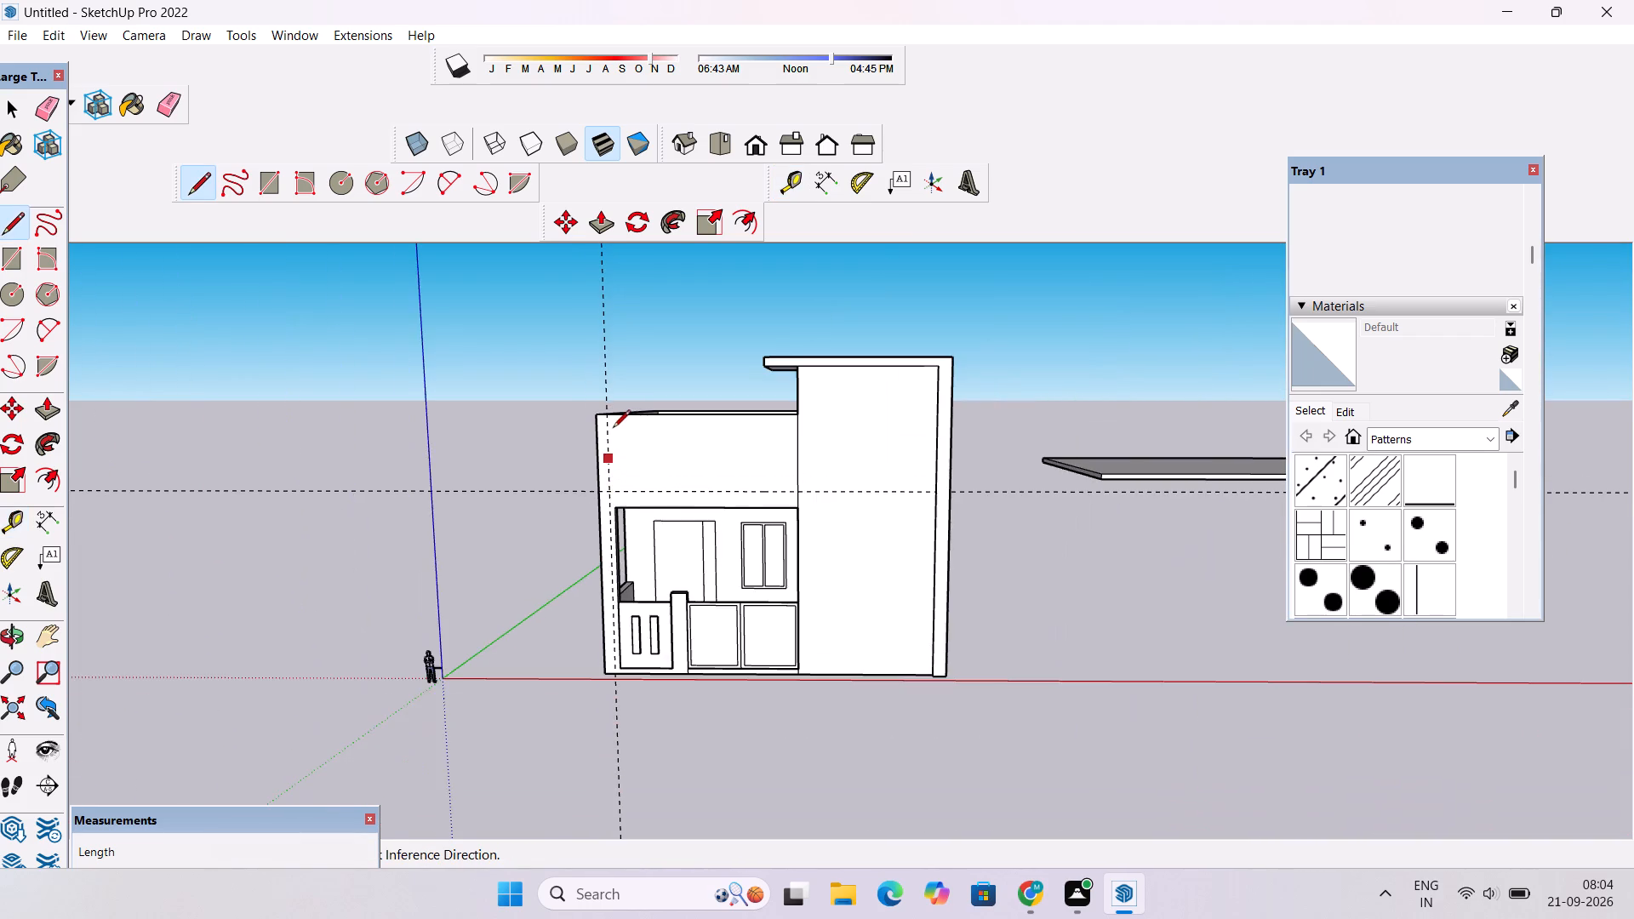
scroll(613, 428, "up", 7)
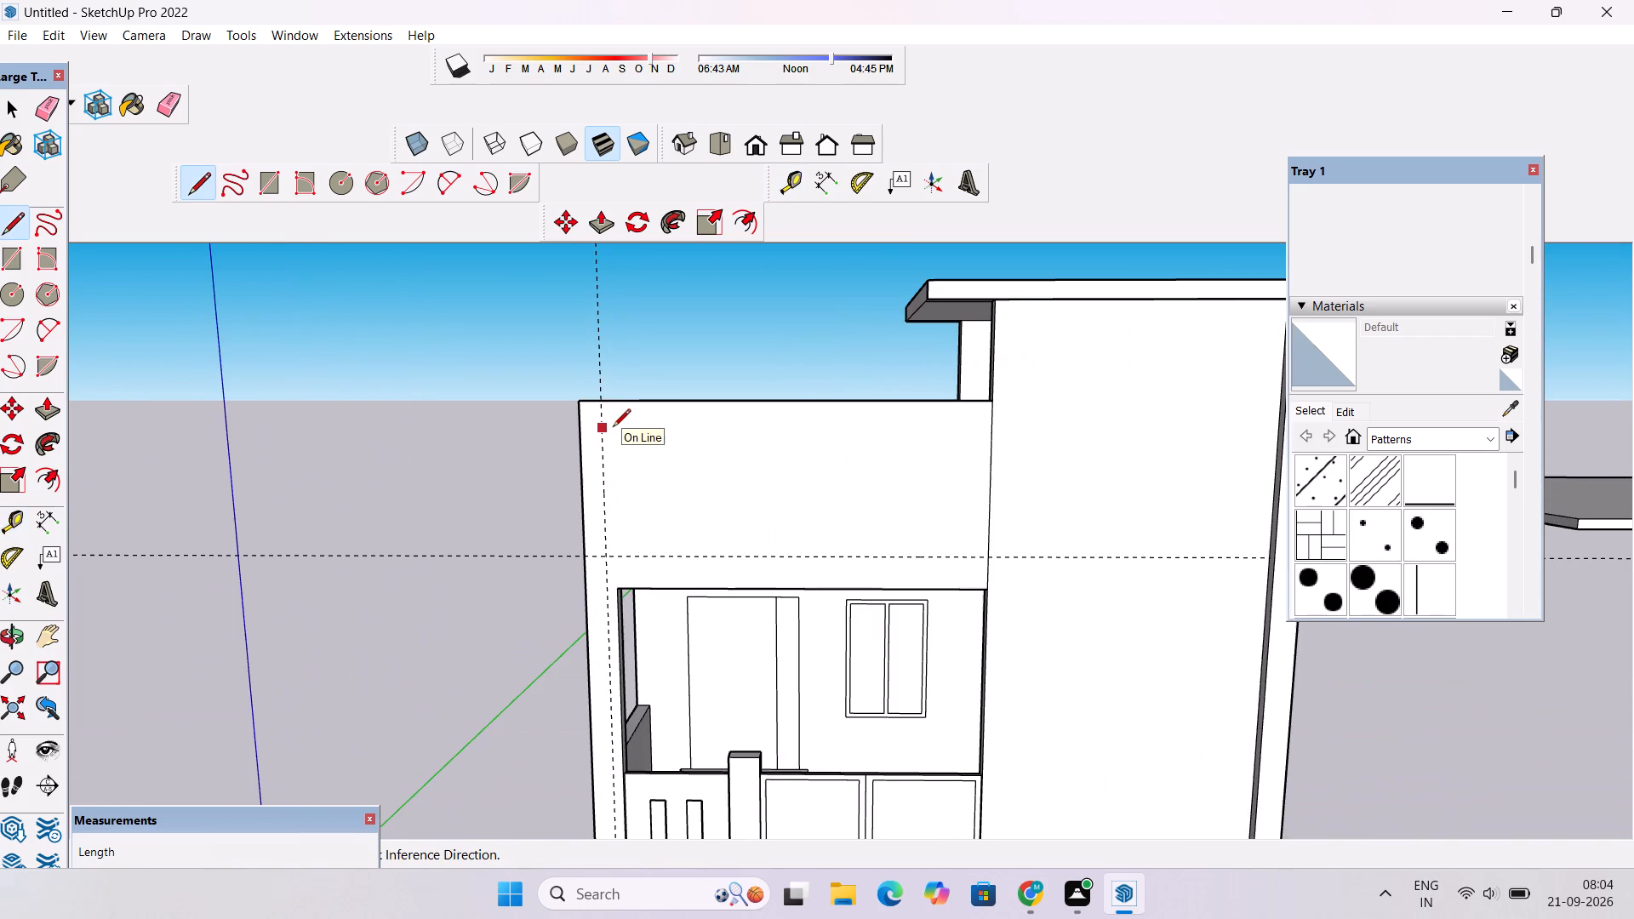
scroll(613, 403, "down", 4)
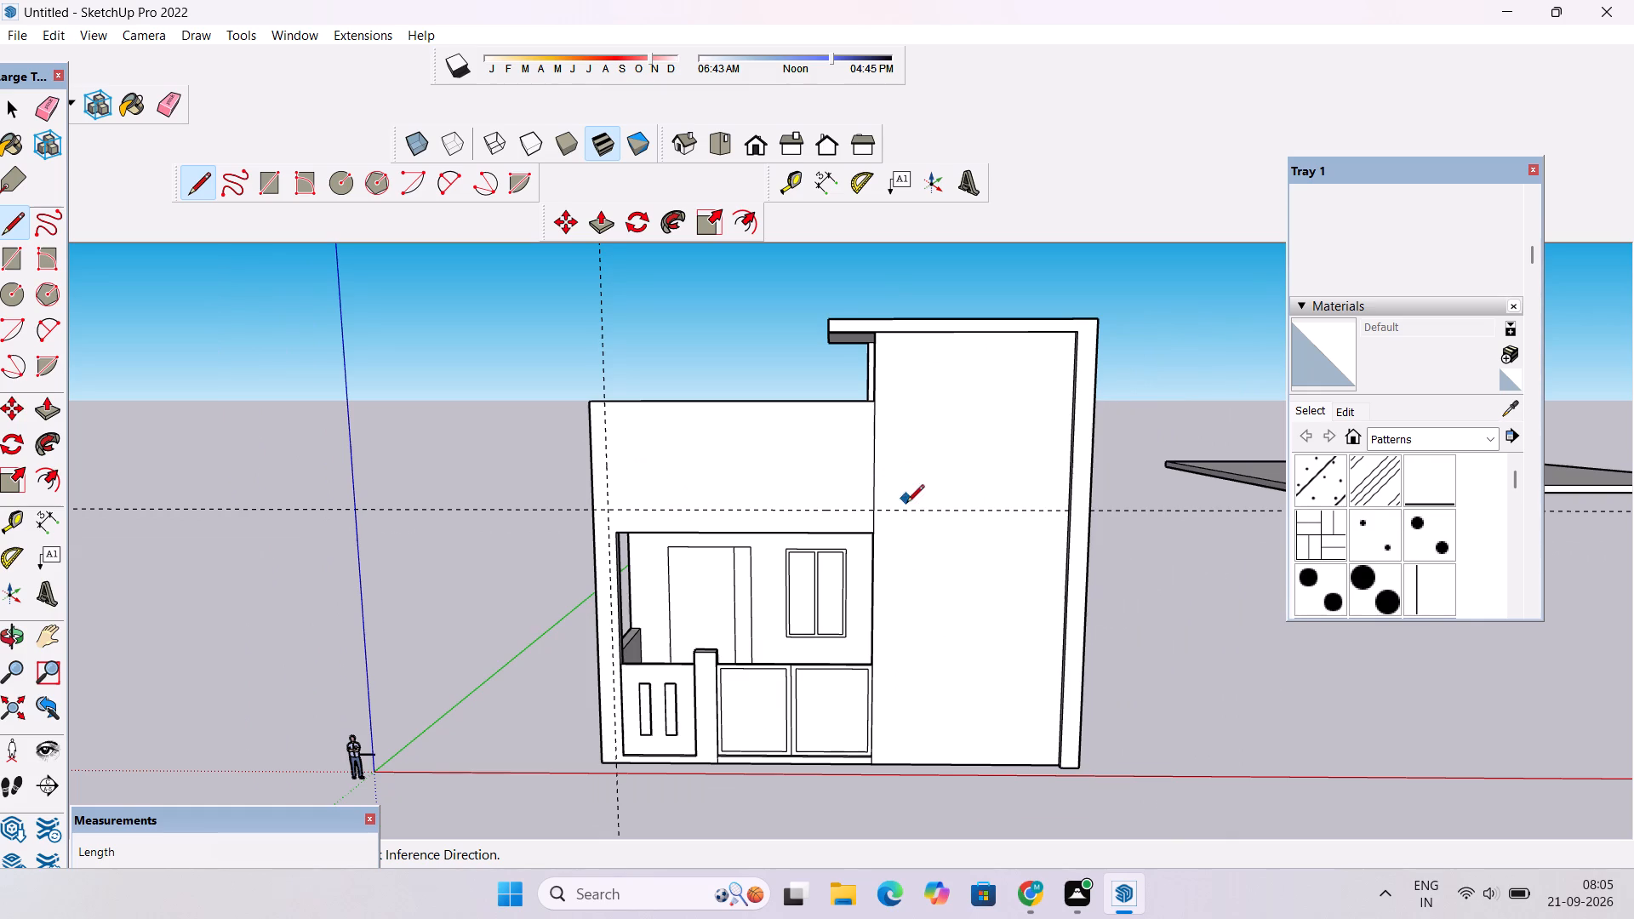
scroll(857, 534, "up", 7)
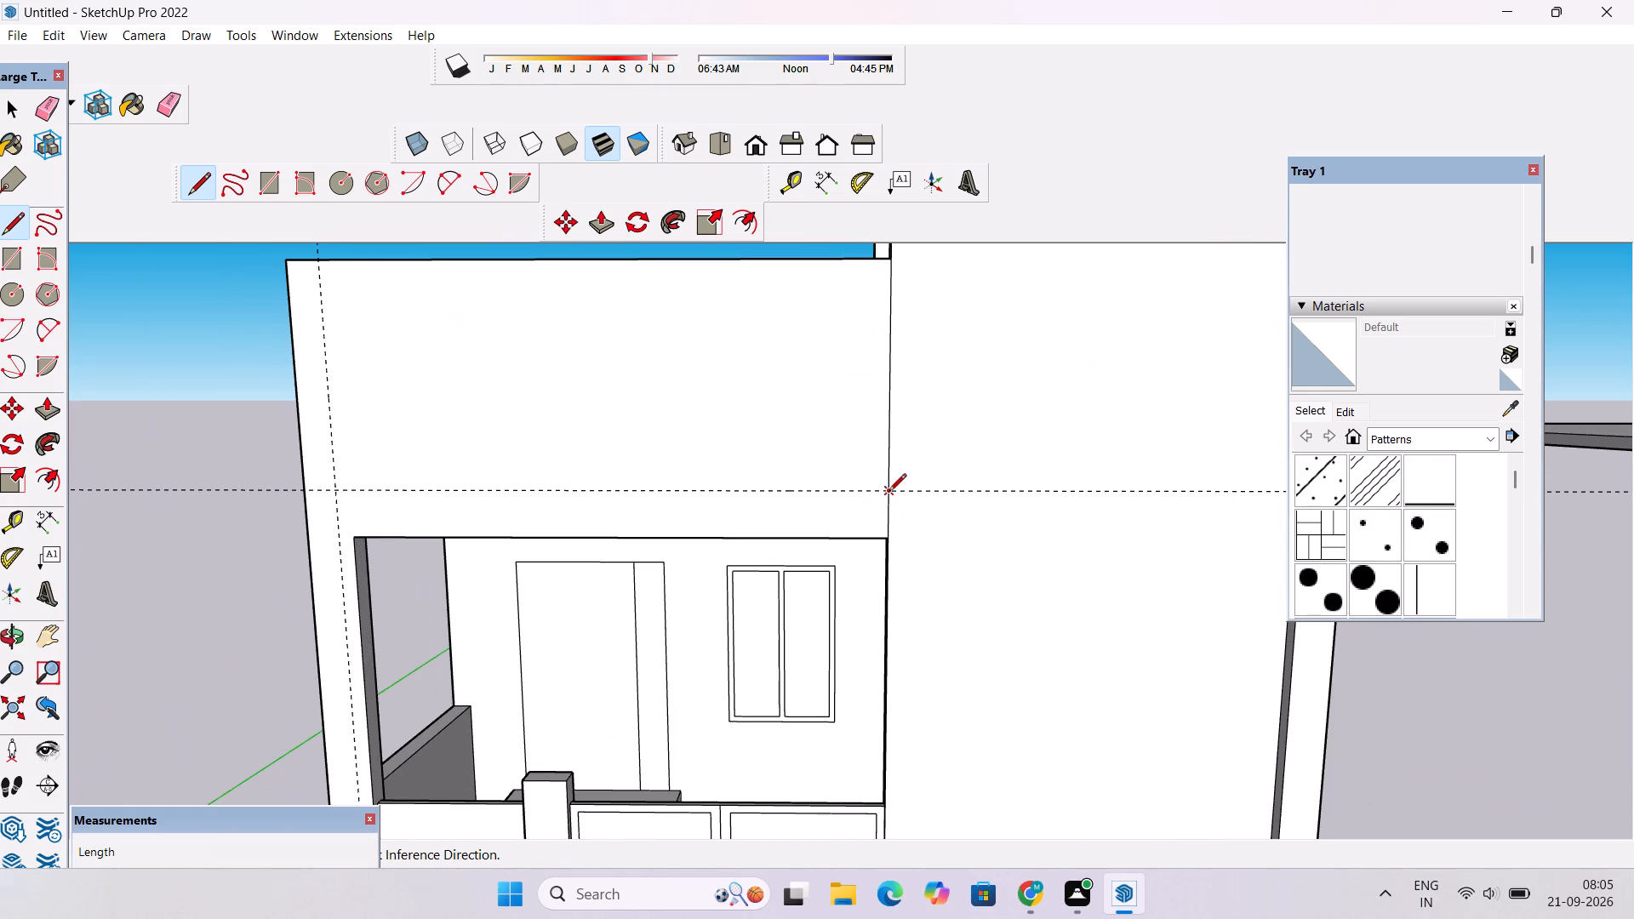
left_click(888, 493)
scroll(773, 497, "down", 15)
scroll(676, 488, "up", 7)
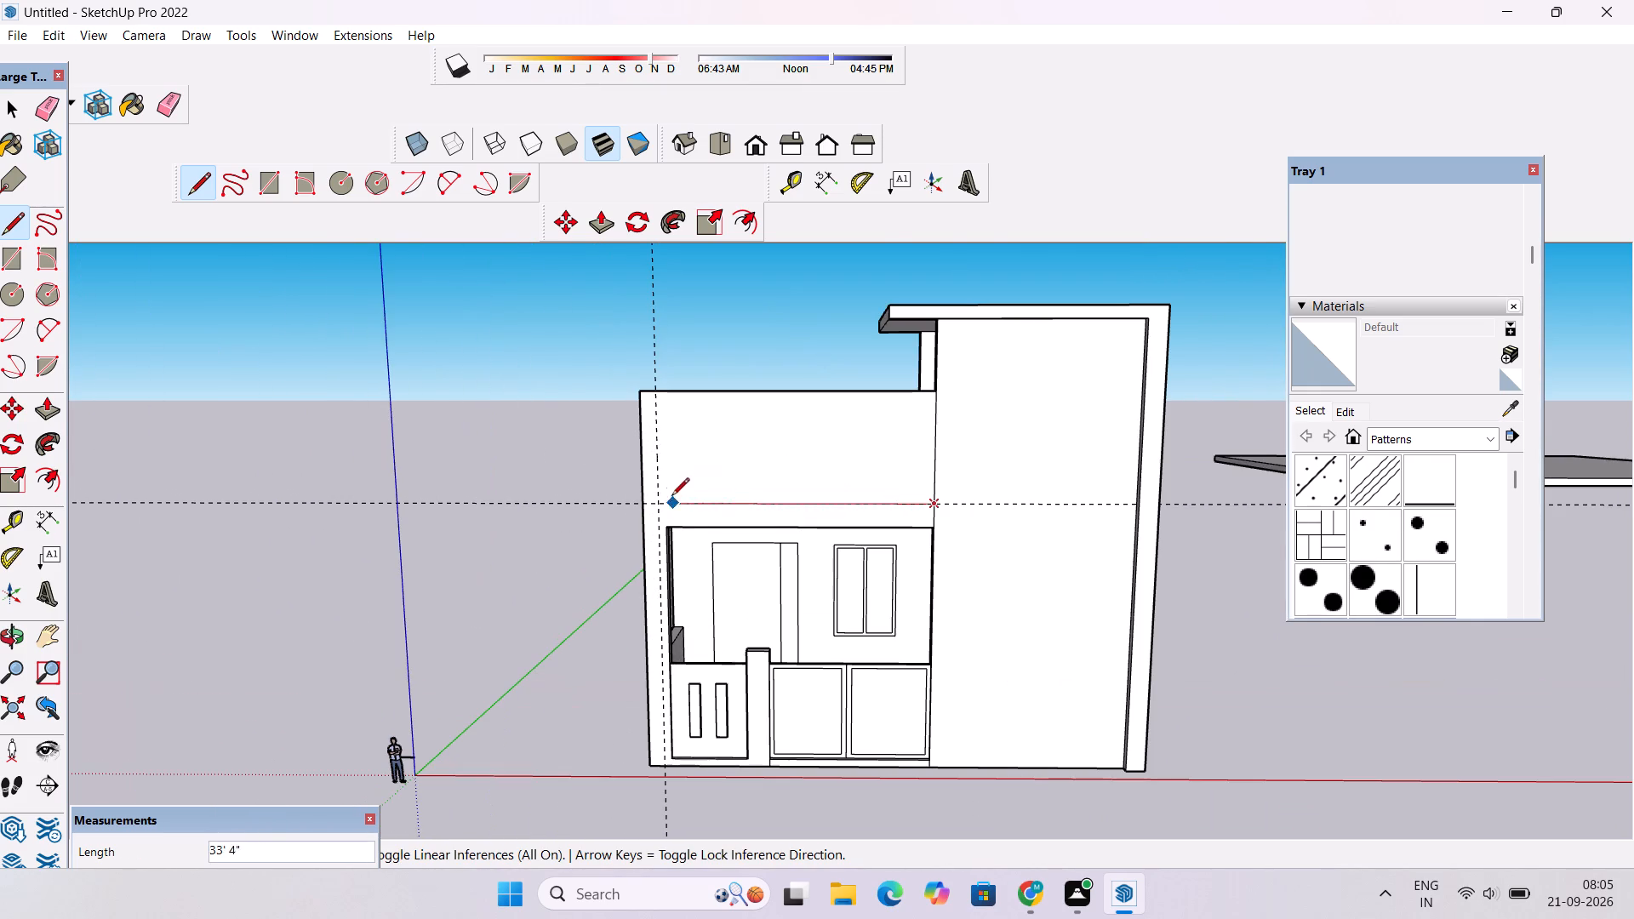
left_click(654, 504)
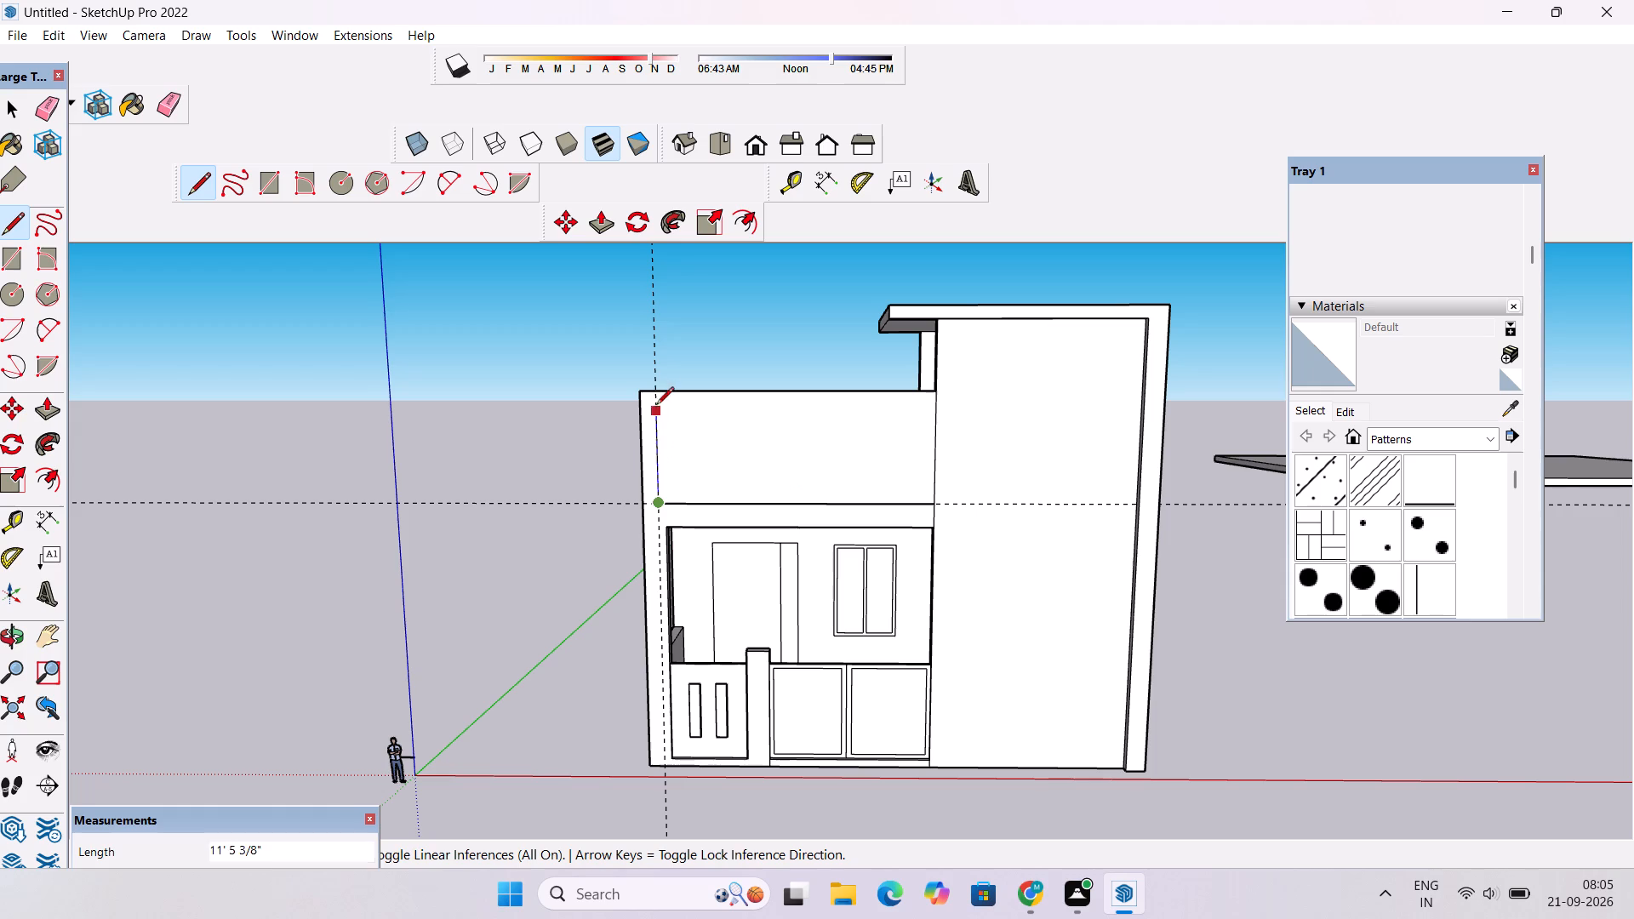
scroll(657, 393, "up", 15)
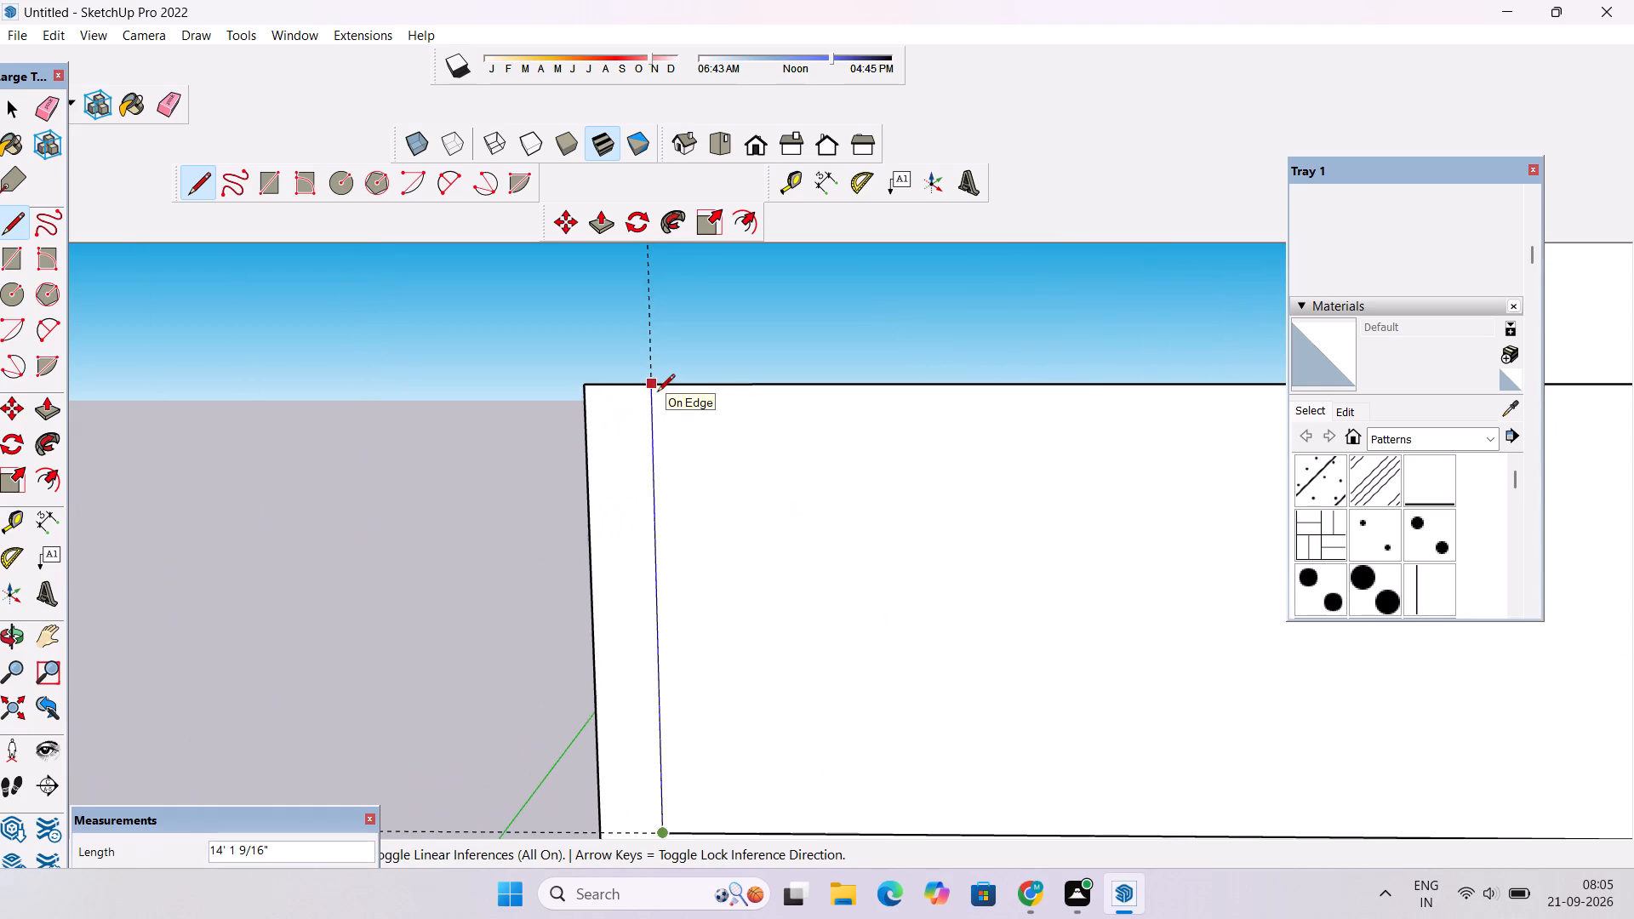
left_click(645, 388)
key("space")
Erase the horizontal and vertical construction guides from the front wall.
scroll(645, 388, "down", 7)
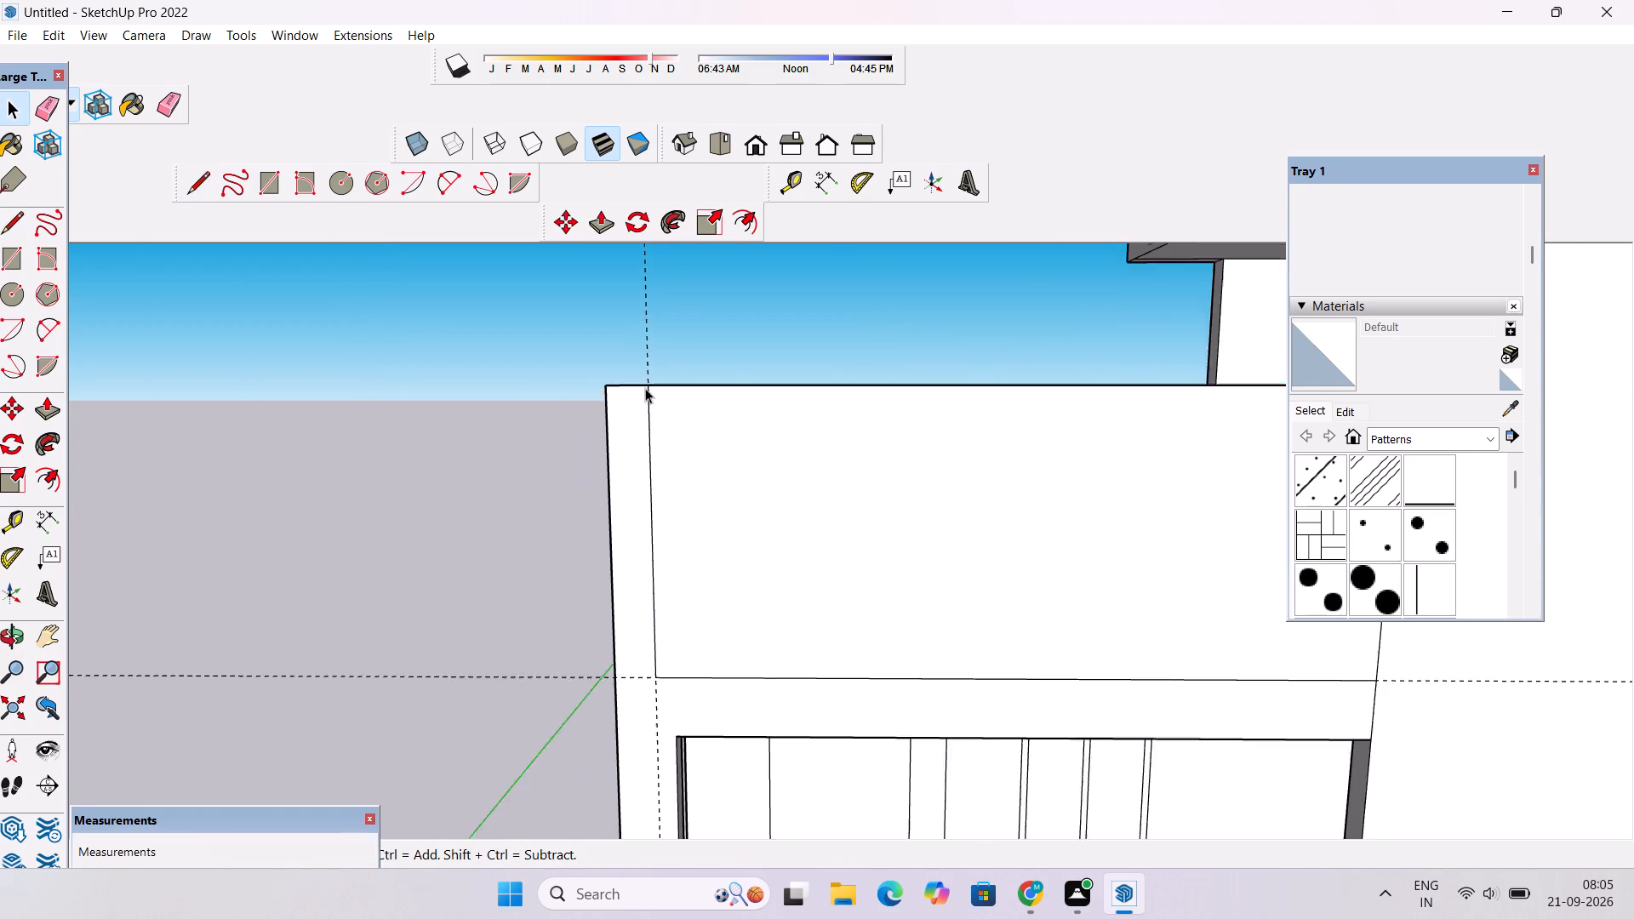
scroll(645, 388, "down", 9)
key("e")
left_click_drag(538, 463, 537, 517)
left_click_drag(669, 293, 652, 311)
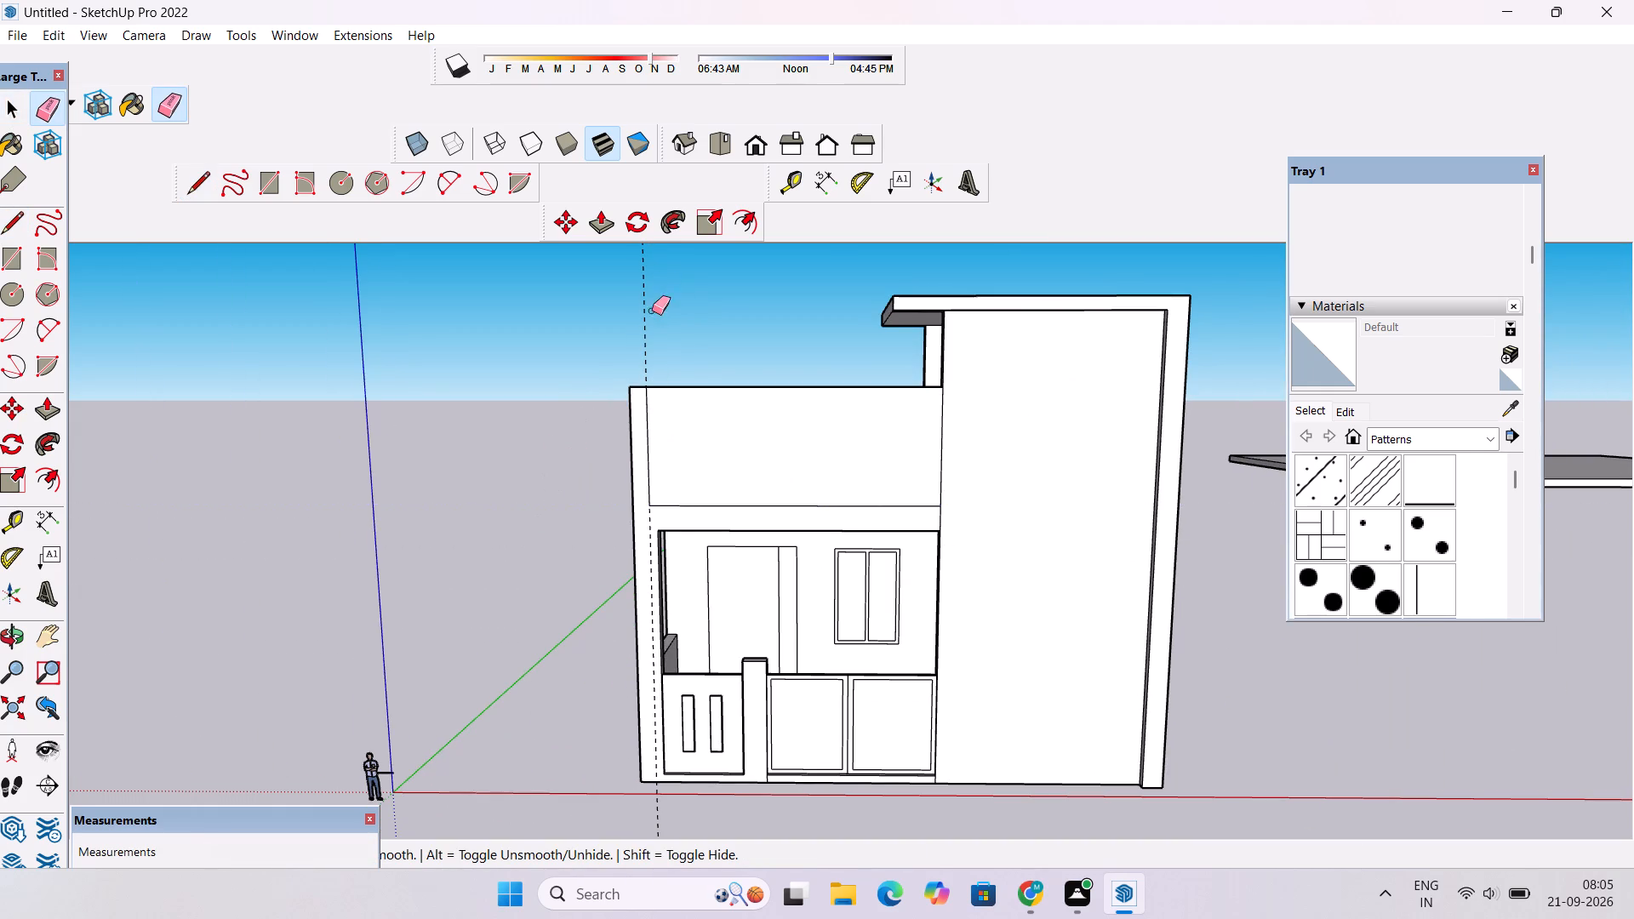
left_click_drag(652, 311, 607, 357)
Examine the house with its outlined upper wall panel from low, raised and distant viewpoints.
key("o")
left_click_drag(728, 509, 719, 425)
scroll(719, 424, "down", 4)
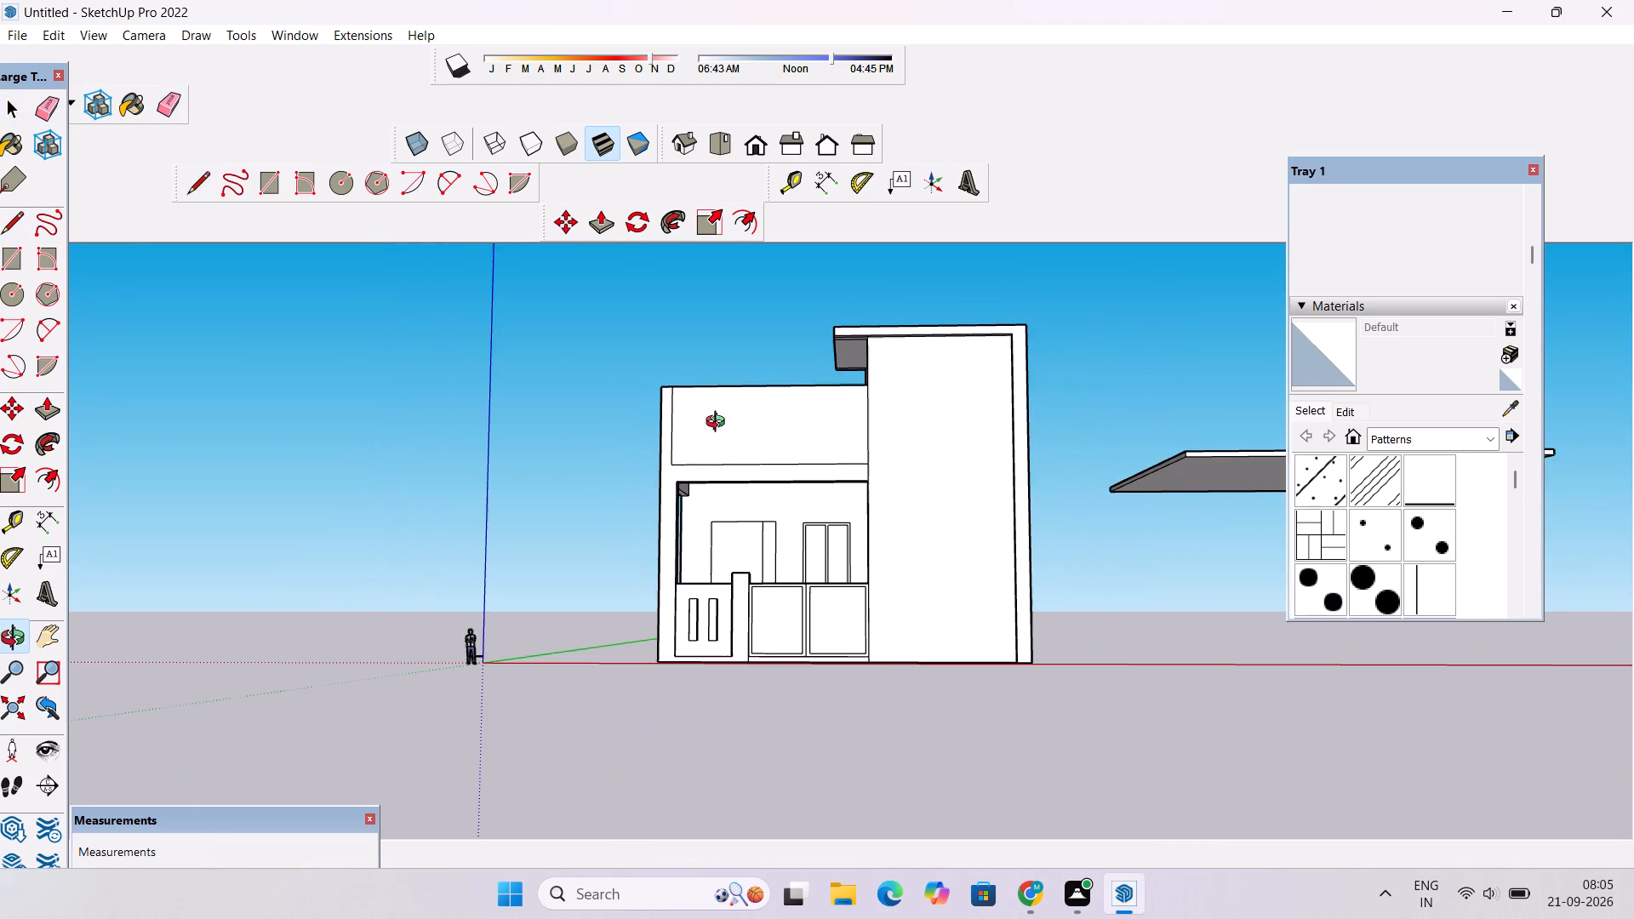
left_click_drag(719, 424, 738, 522)
scroll(726, 475, "down", 4)
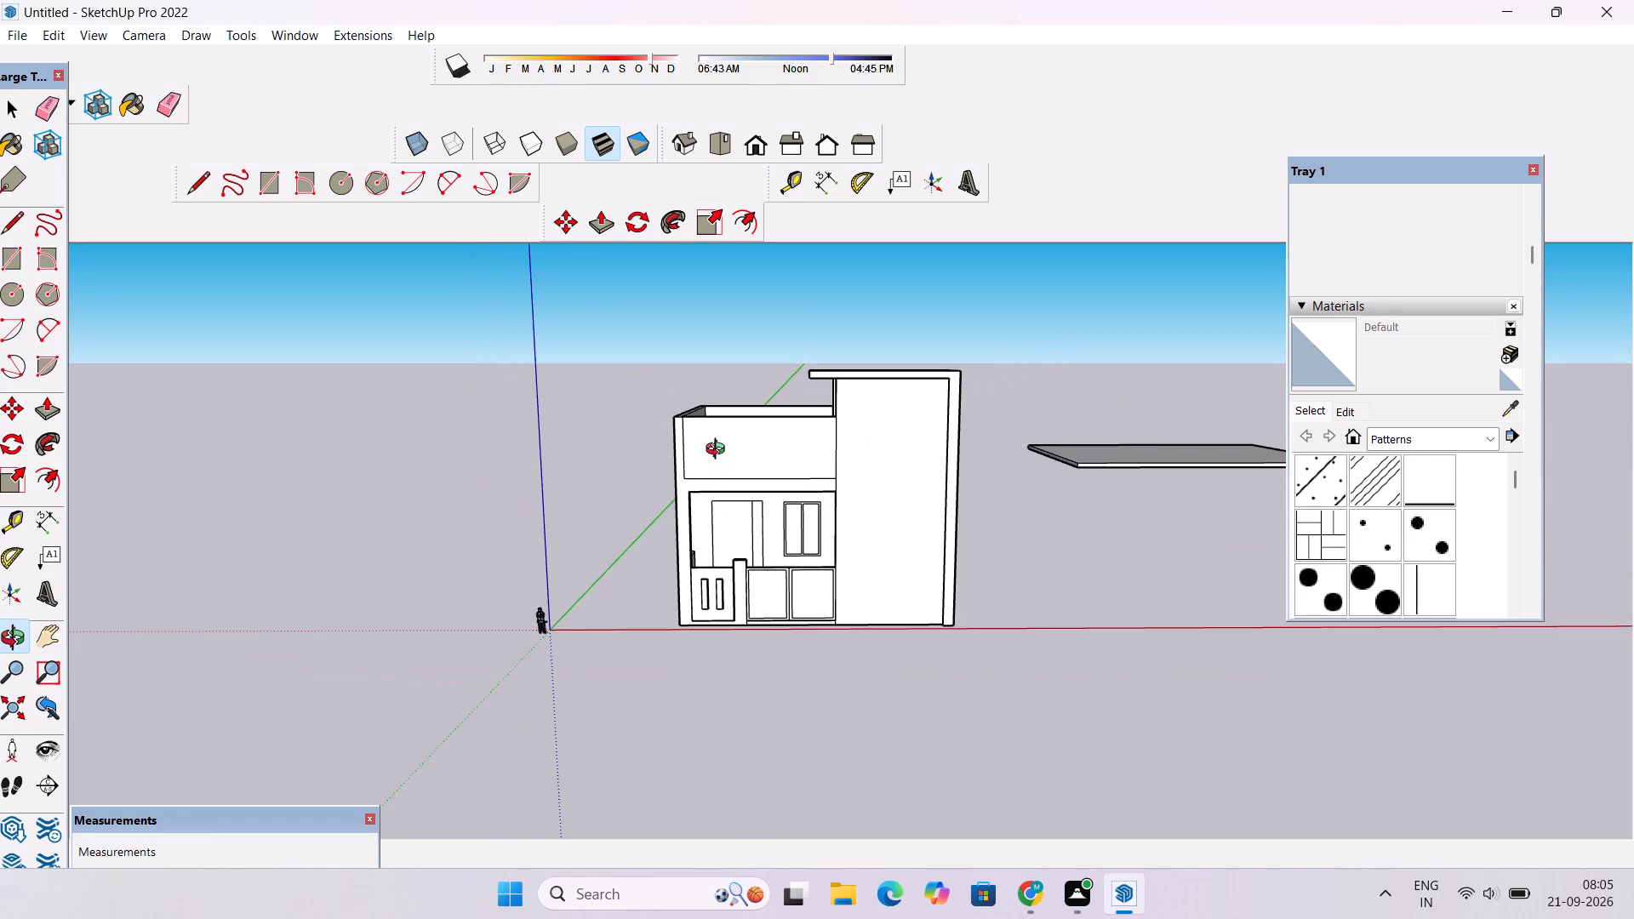
scroll(719, 451, "down", 9)
scroll(717, 449, "up", 5)
scroll(717, 449, "down", 5)
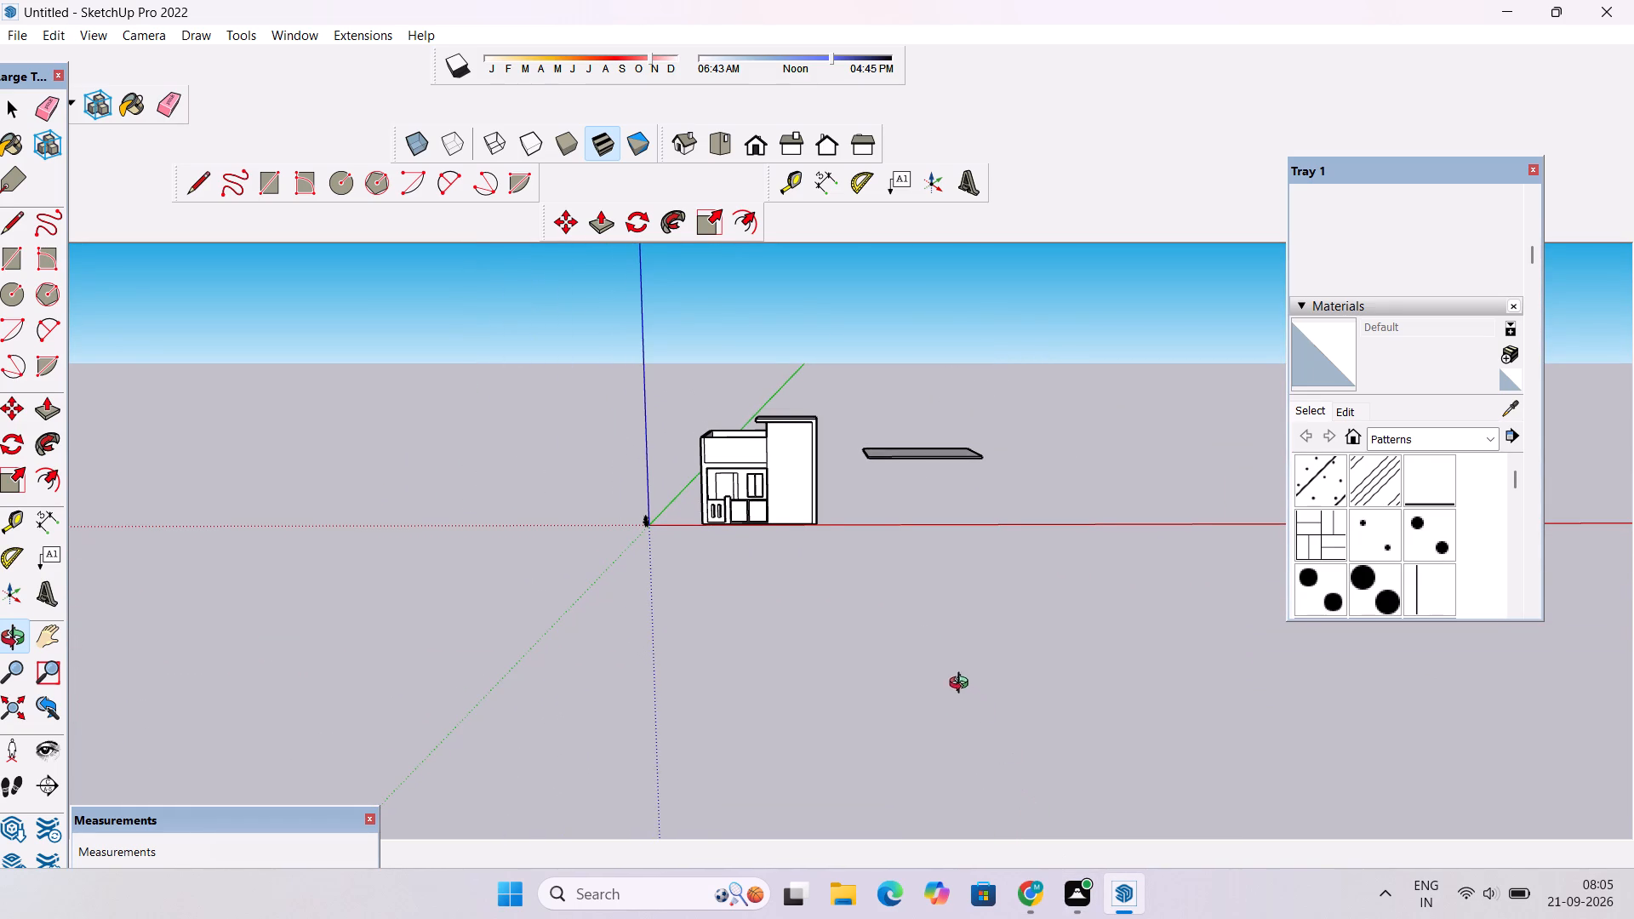
scroll(872, 548, "down", 3)
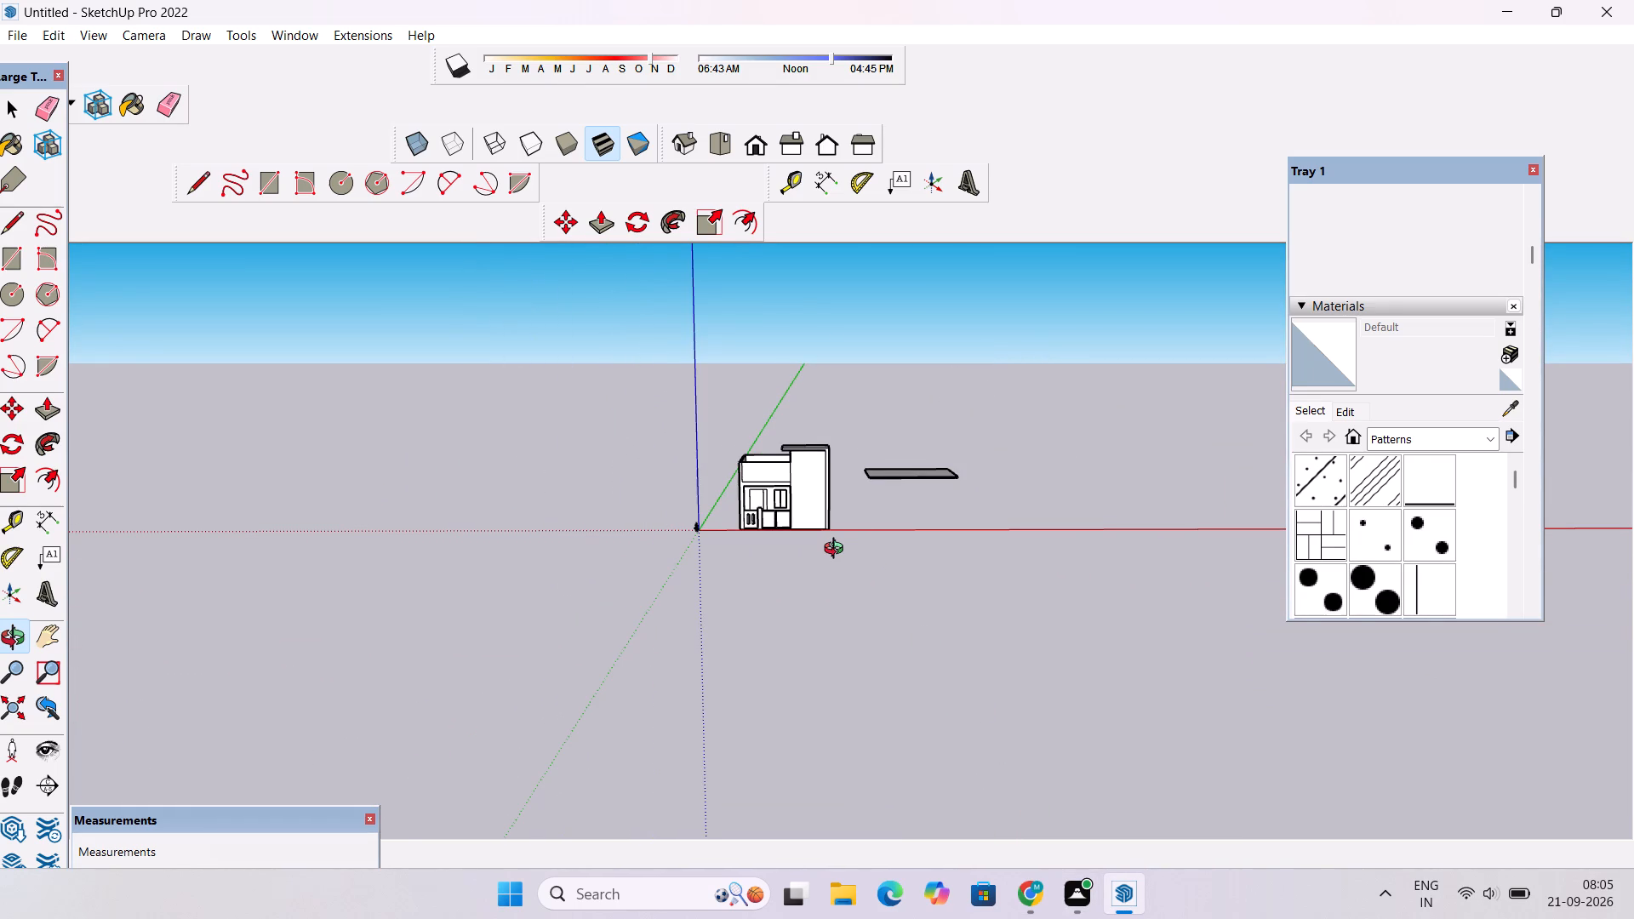
Examine the house's front elevation from distant, raised and near-level viewpoints.
scroll(837, 551, "down", 5)
scroll(825, 570, "up", 4)
scroll(825, 570, "down", 4)
left_click_drag(825, 570, 792, 608)
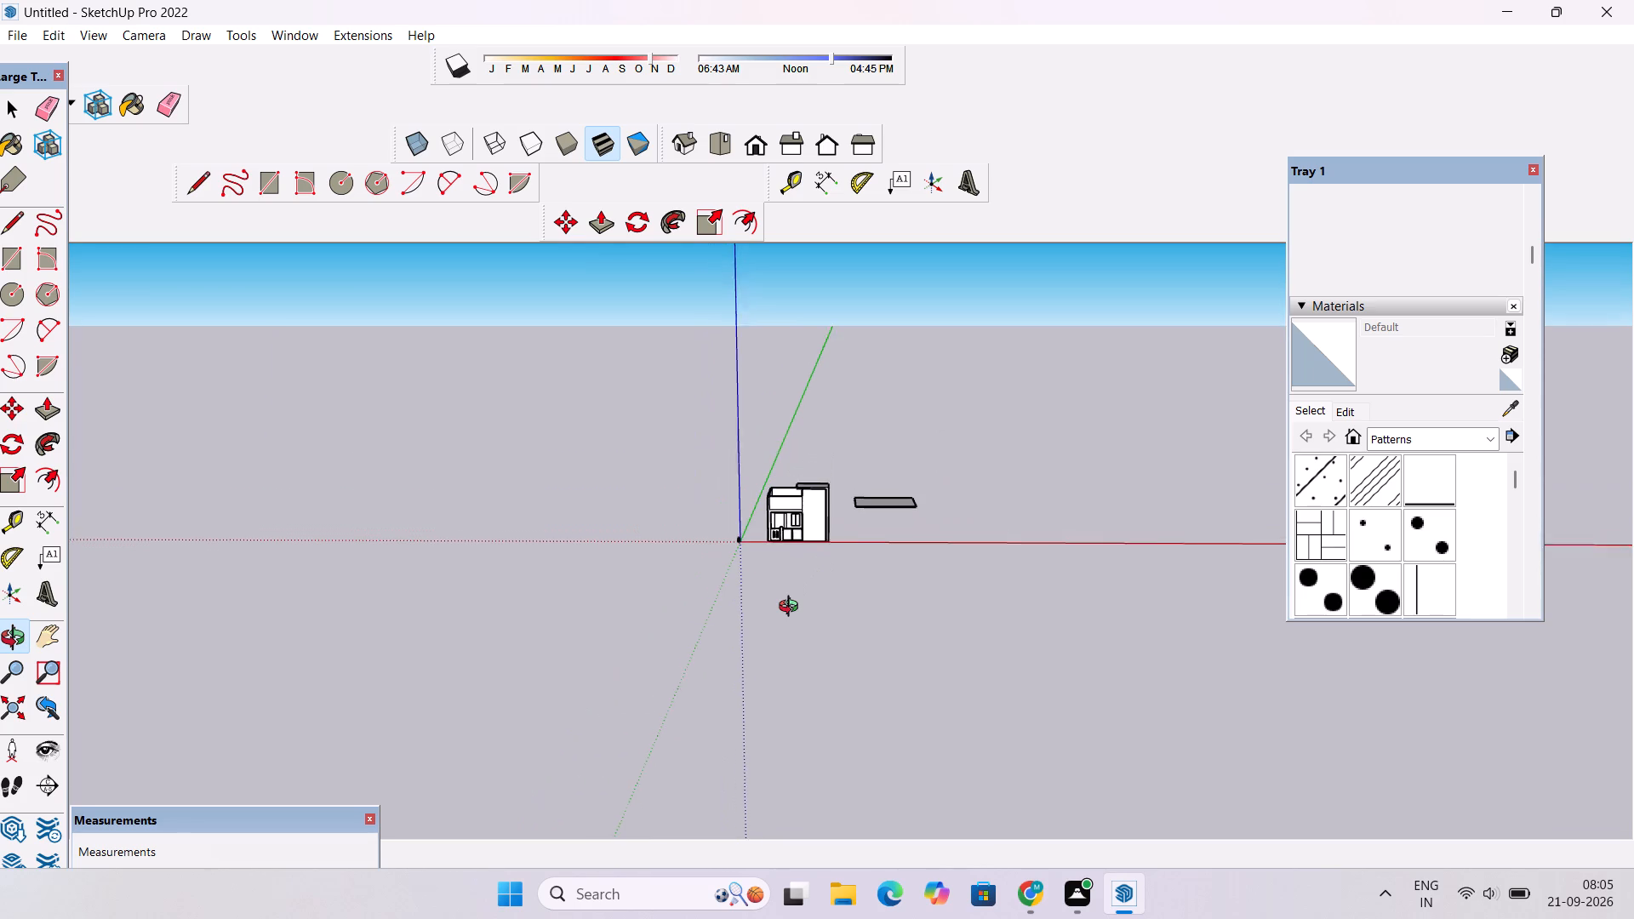
left_click_drag(792, 608, 789, 614)
scroll(793, 600, "up", 5)
left_click_drag(783, 587, 721, 593, "shift")
scroll(772, 499, "up", 5)
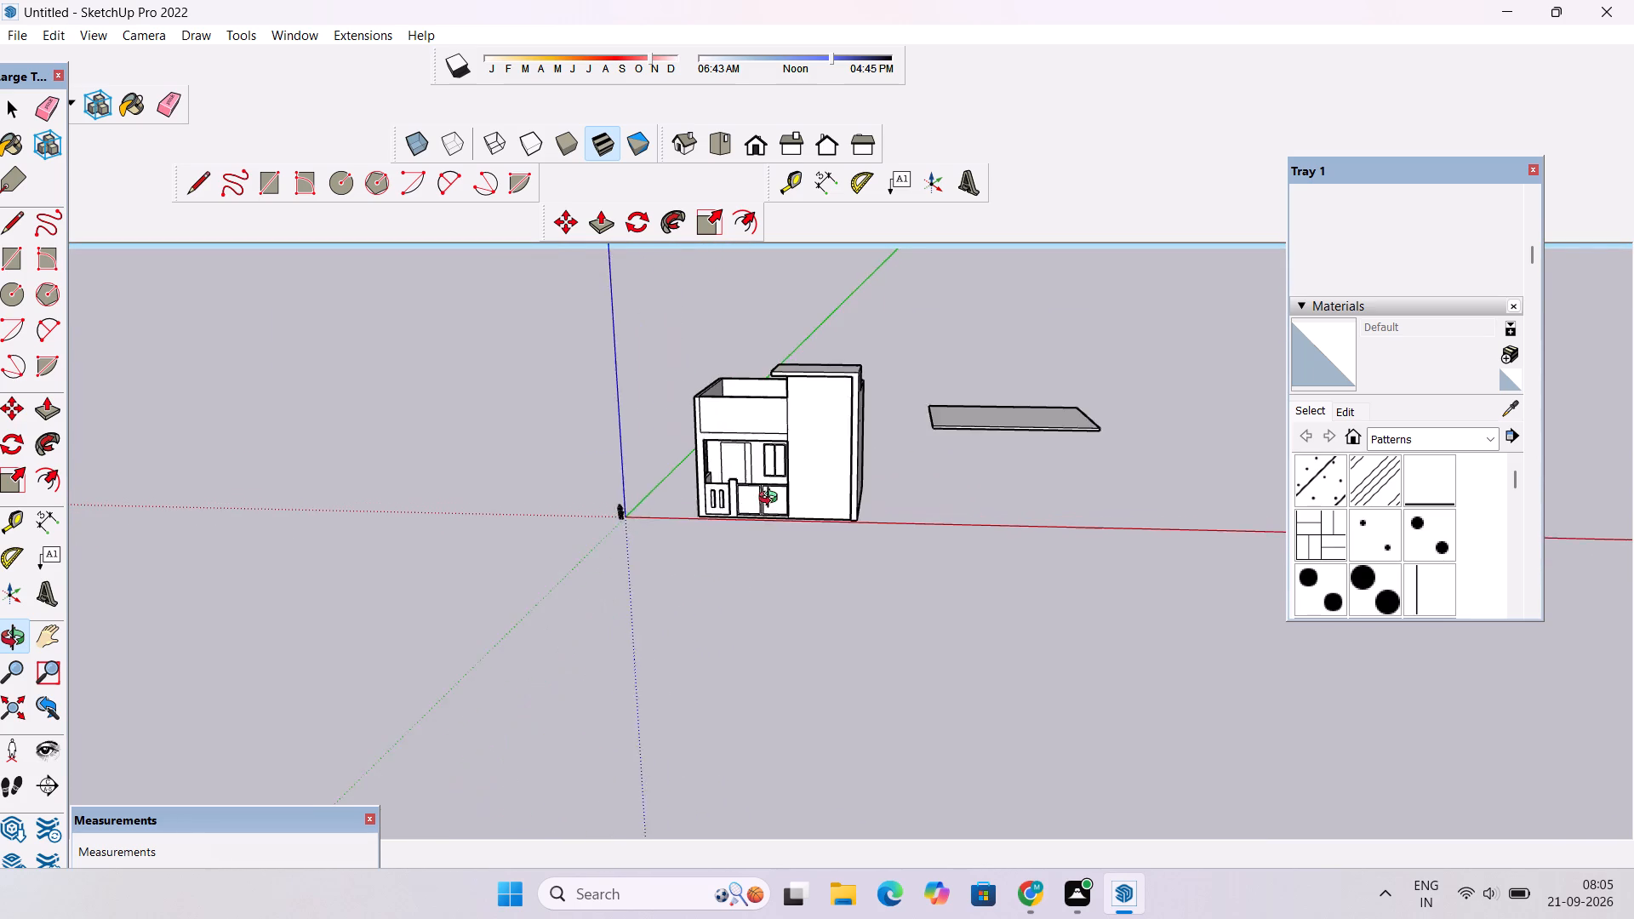
scroll(772, 499, "up", 4)
left_click_drag(776, 358, 791, 502, "shift")
scroll(791, 502, "up", 5)
left_click_drag(780, 575, 828, 520)
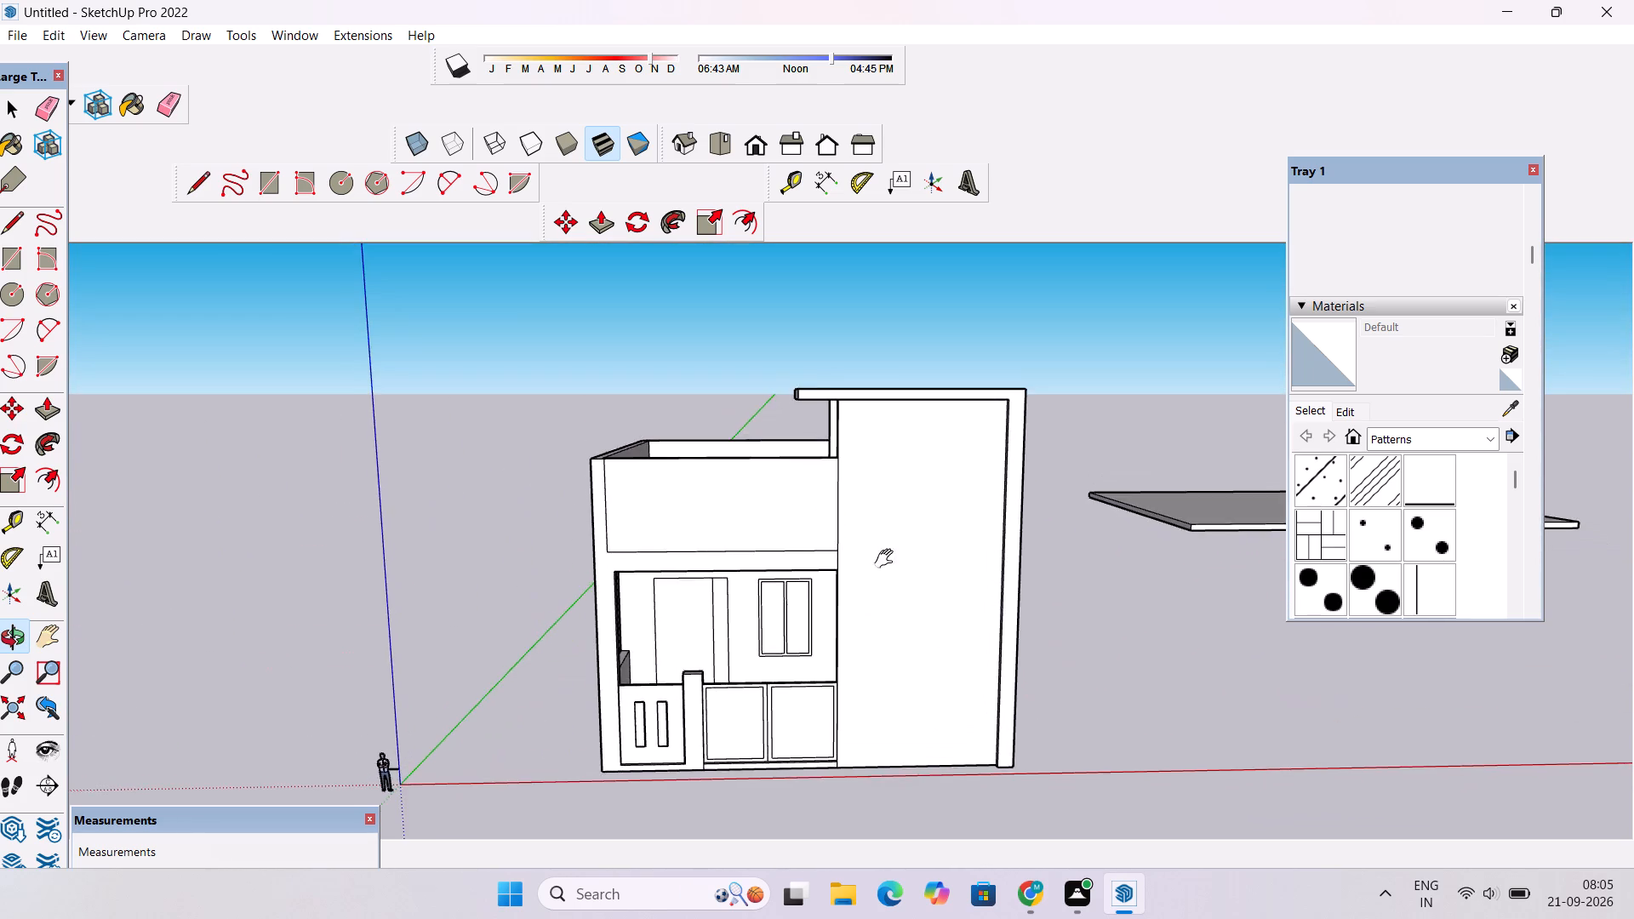
left_click_drag(888, 559, 852, 505, "shift")
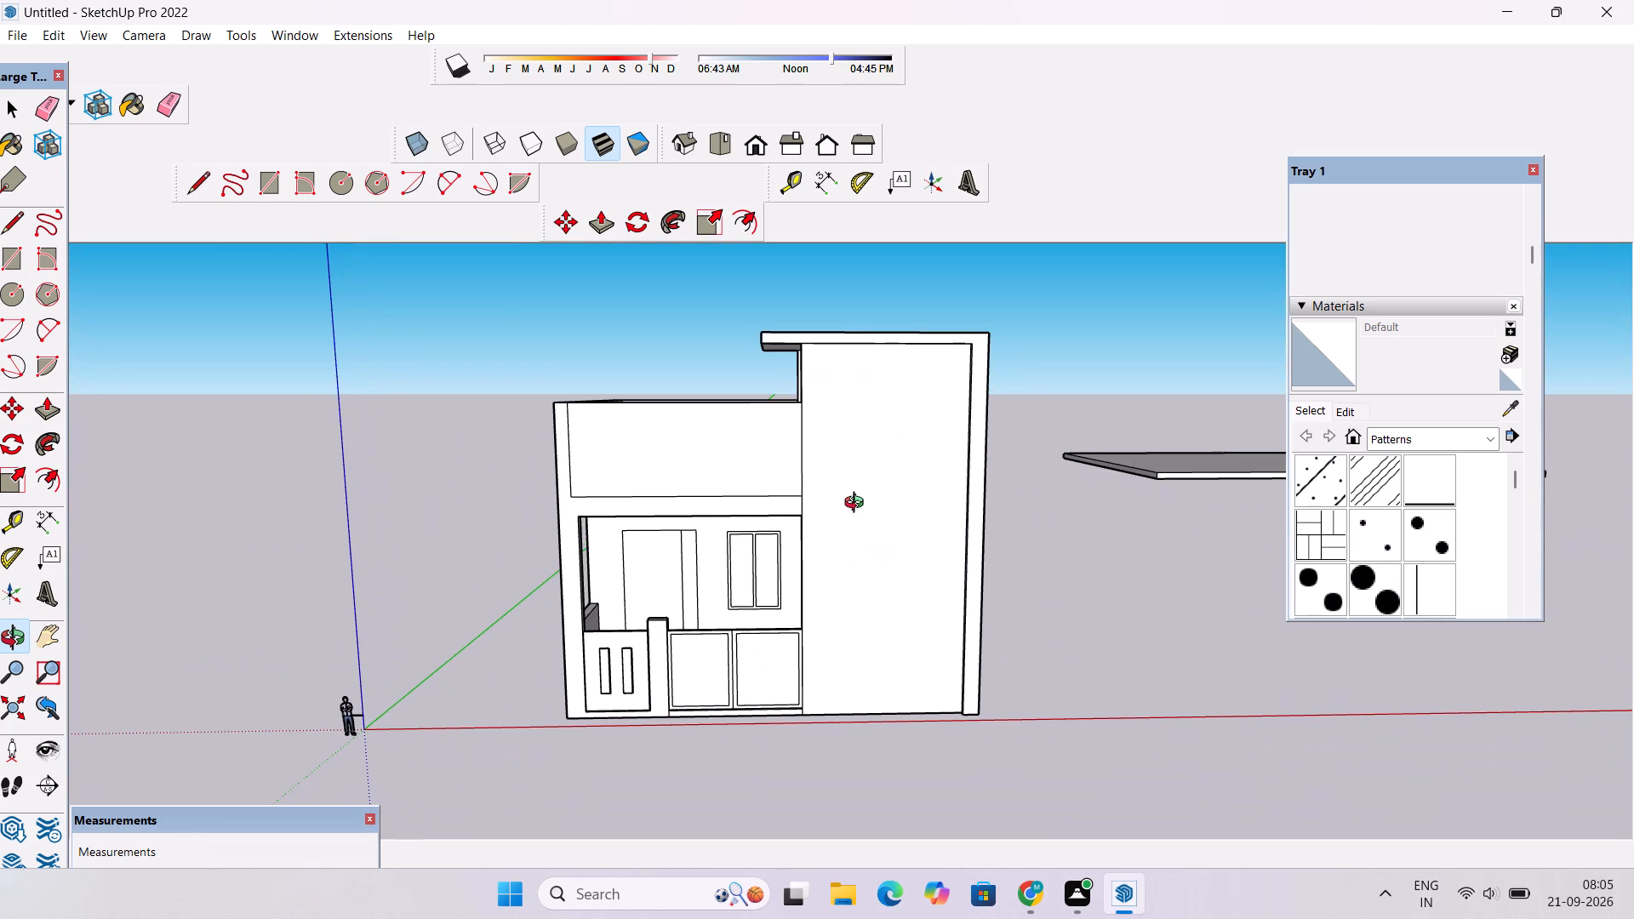
left_click_drag(858, 505, 823, 526, "shift")
Place a vertical guide 9' inward from the inner edge of the tower's projecting side strip, across the tower front.
scroll(849, 535, "up", 3)
left_click_drag(849, 535, 957, 584)
scroll(957, 584, "up", 1)
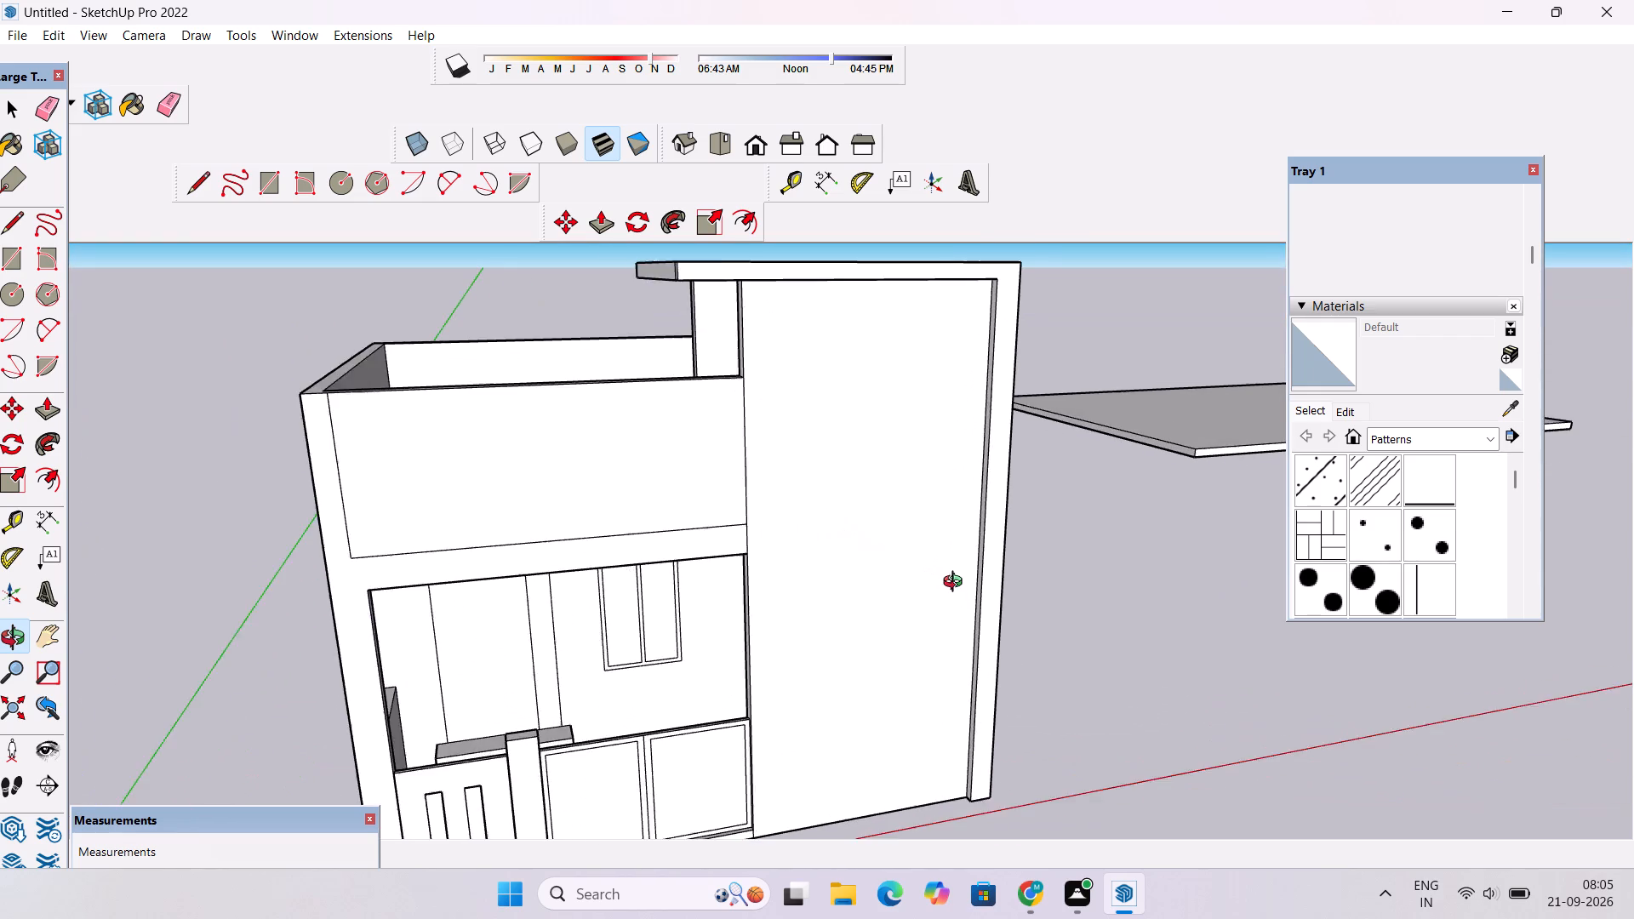
scroll(957, 584, "up", 2)
key("t")
scroll(957, 584, "up", 4)
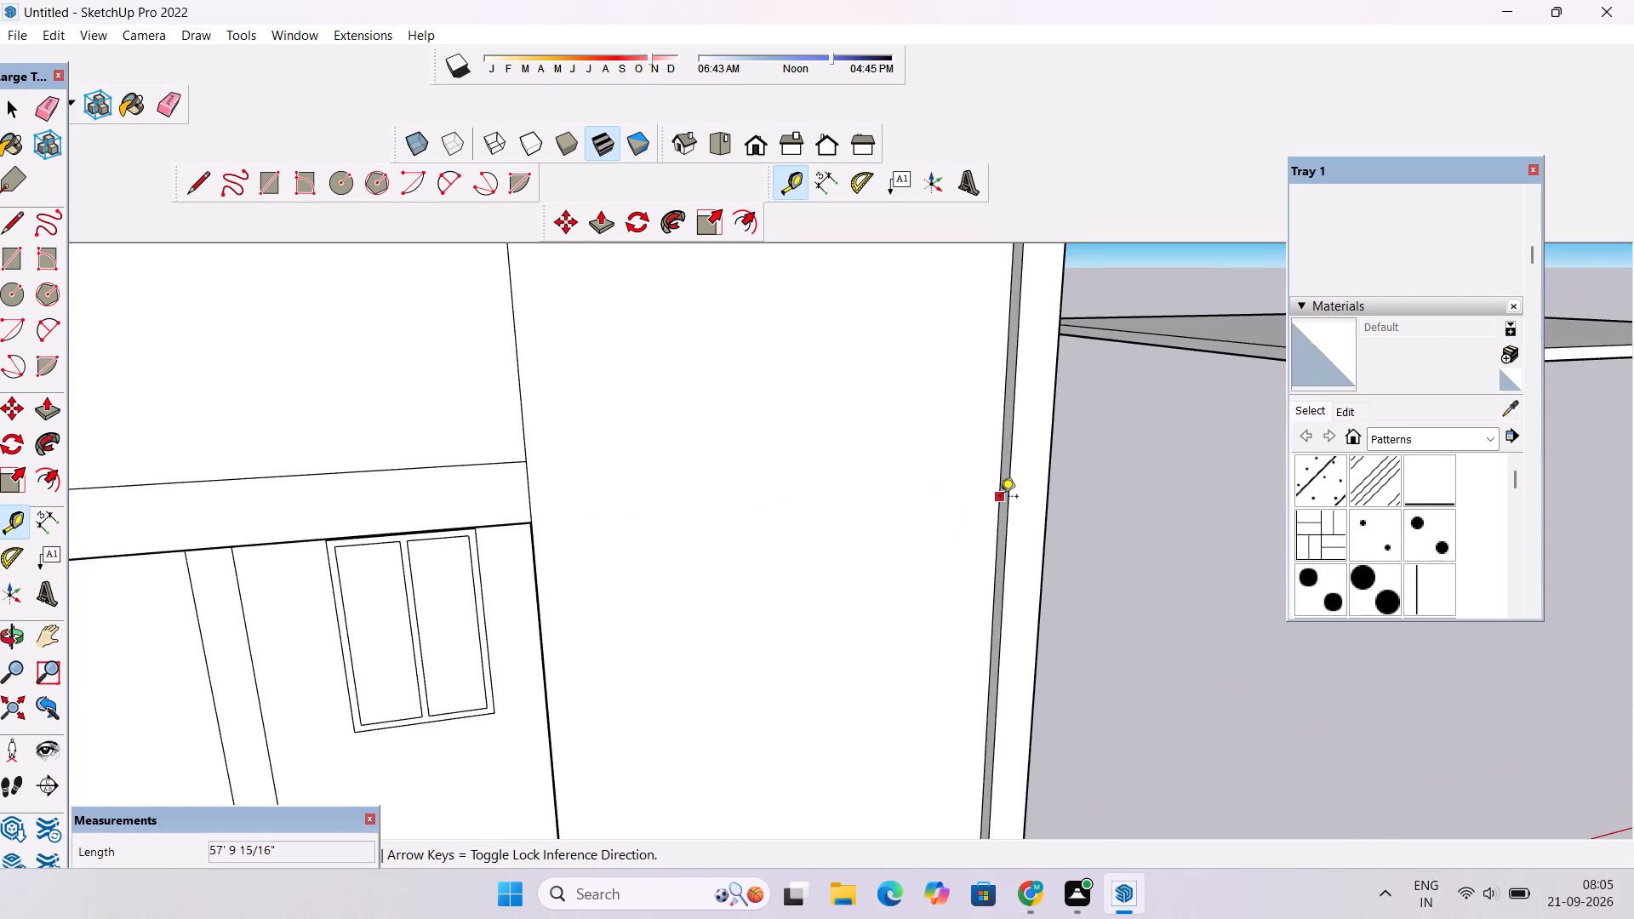
scroll(991, 547, "up", 6)
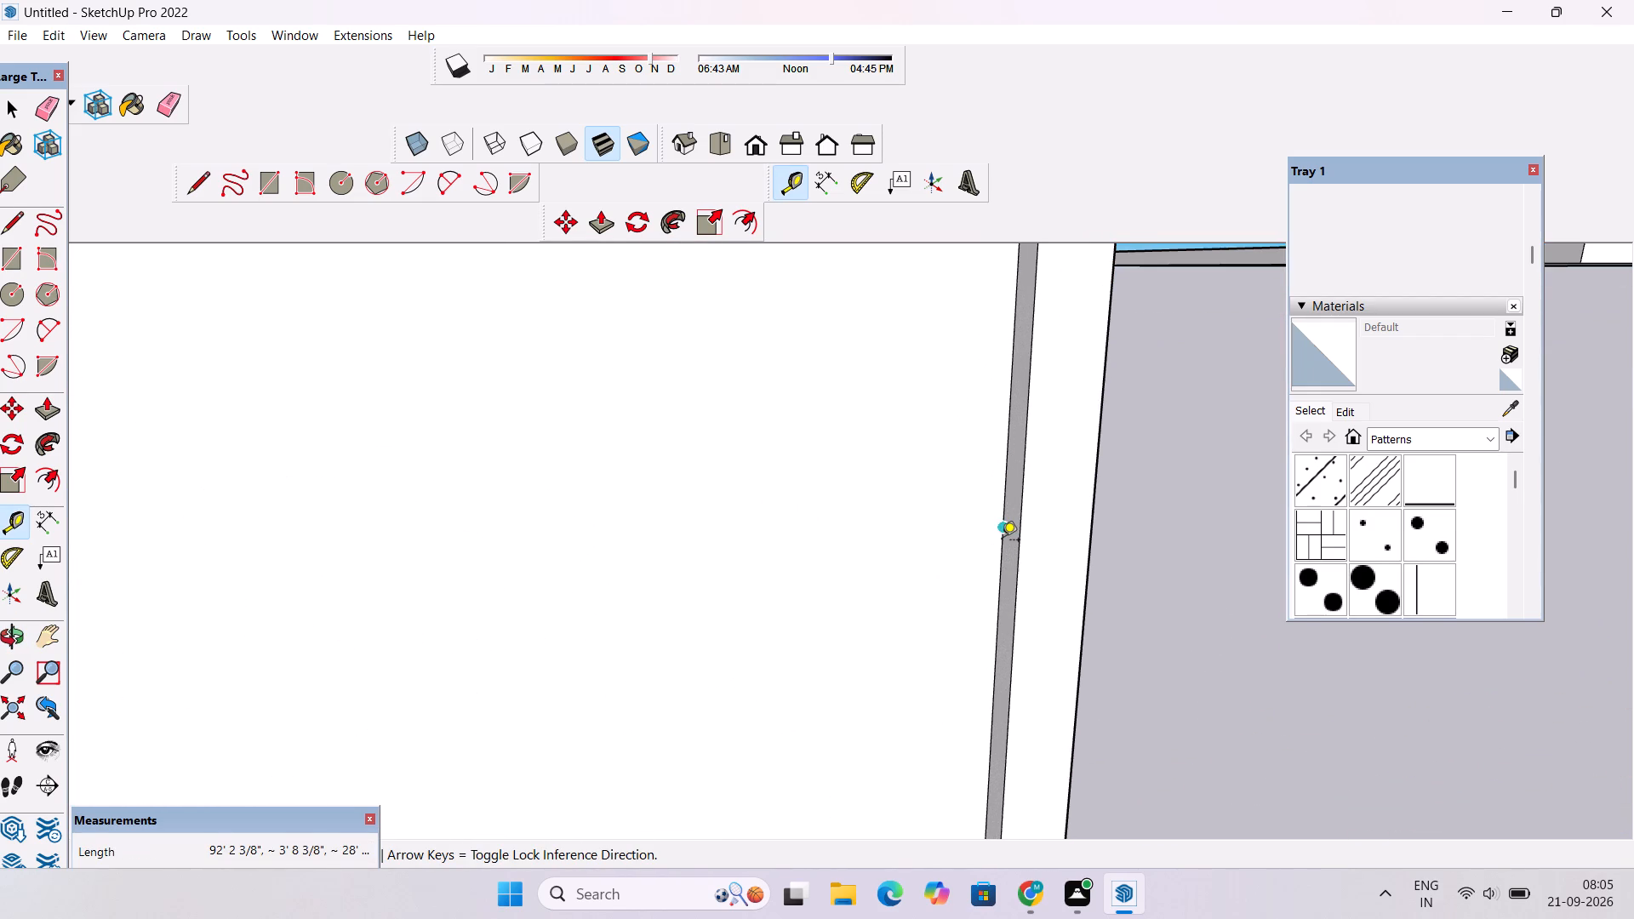
left_click_drag(1002, 541, 903, 555)
scroll(802, 556, "down", 11)
scroll(802, 556, "up", 1)
scroll(802, 556, "down", 4)
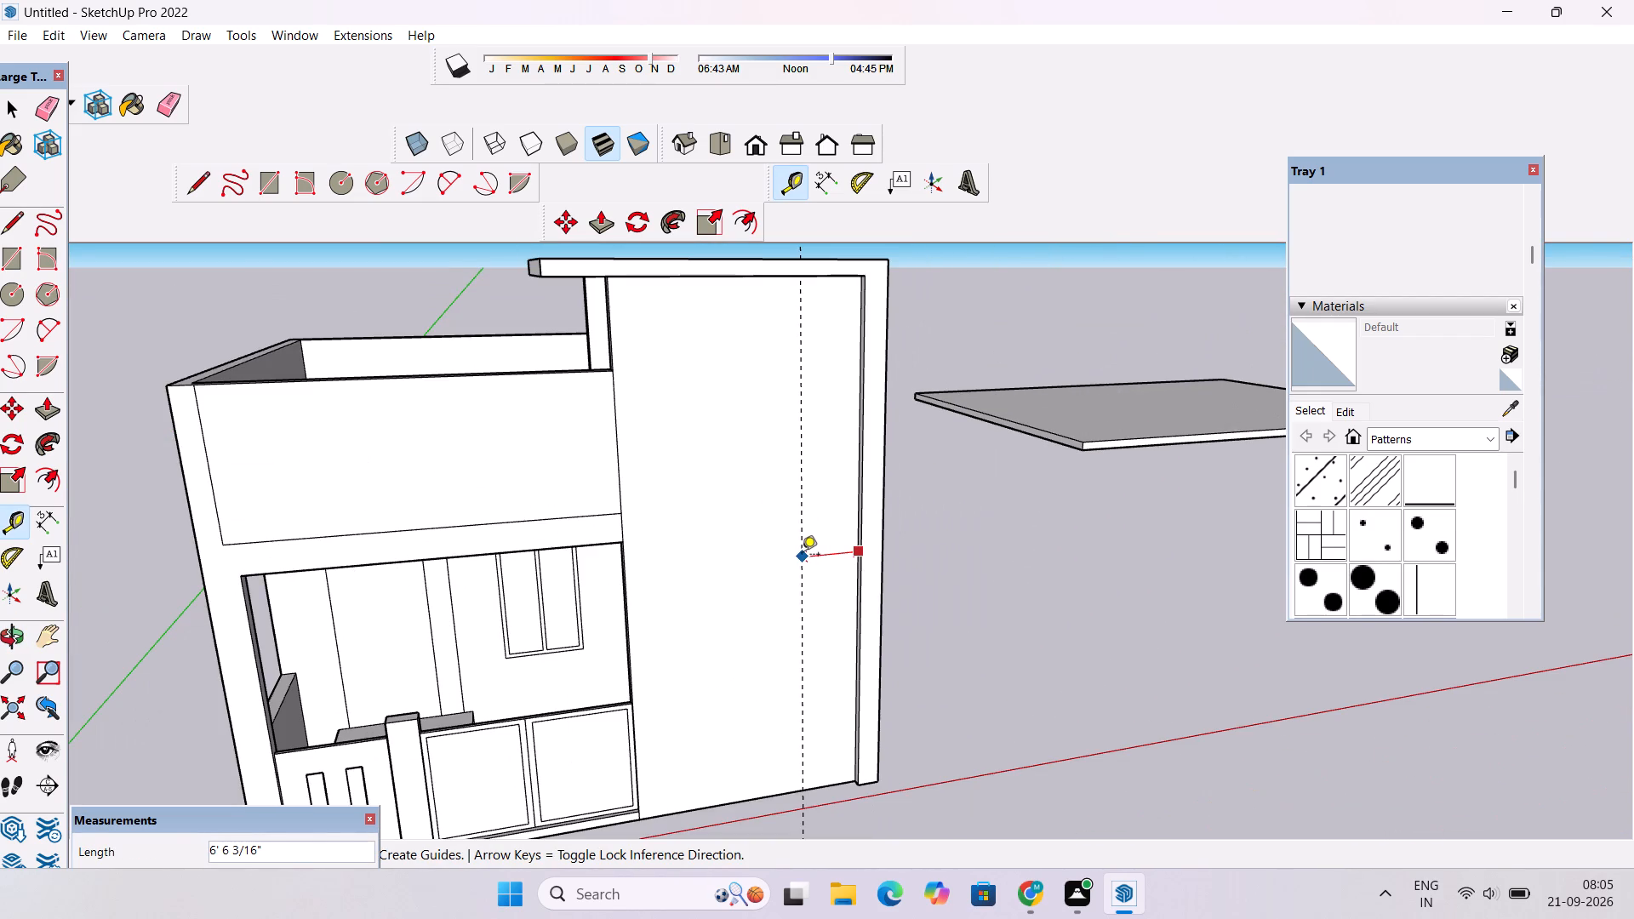
scroll(785, 561, "up", 1)
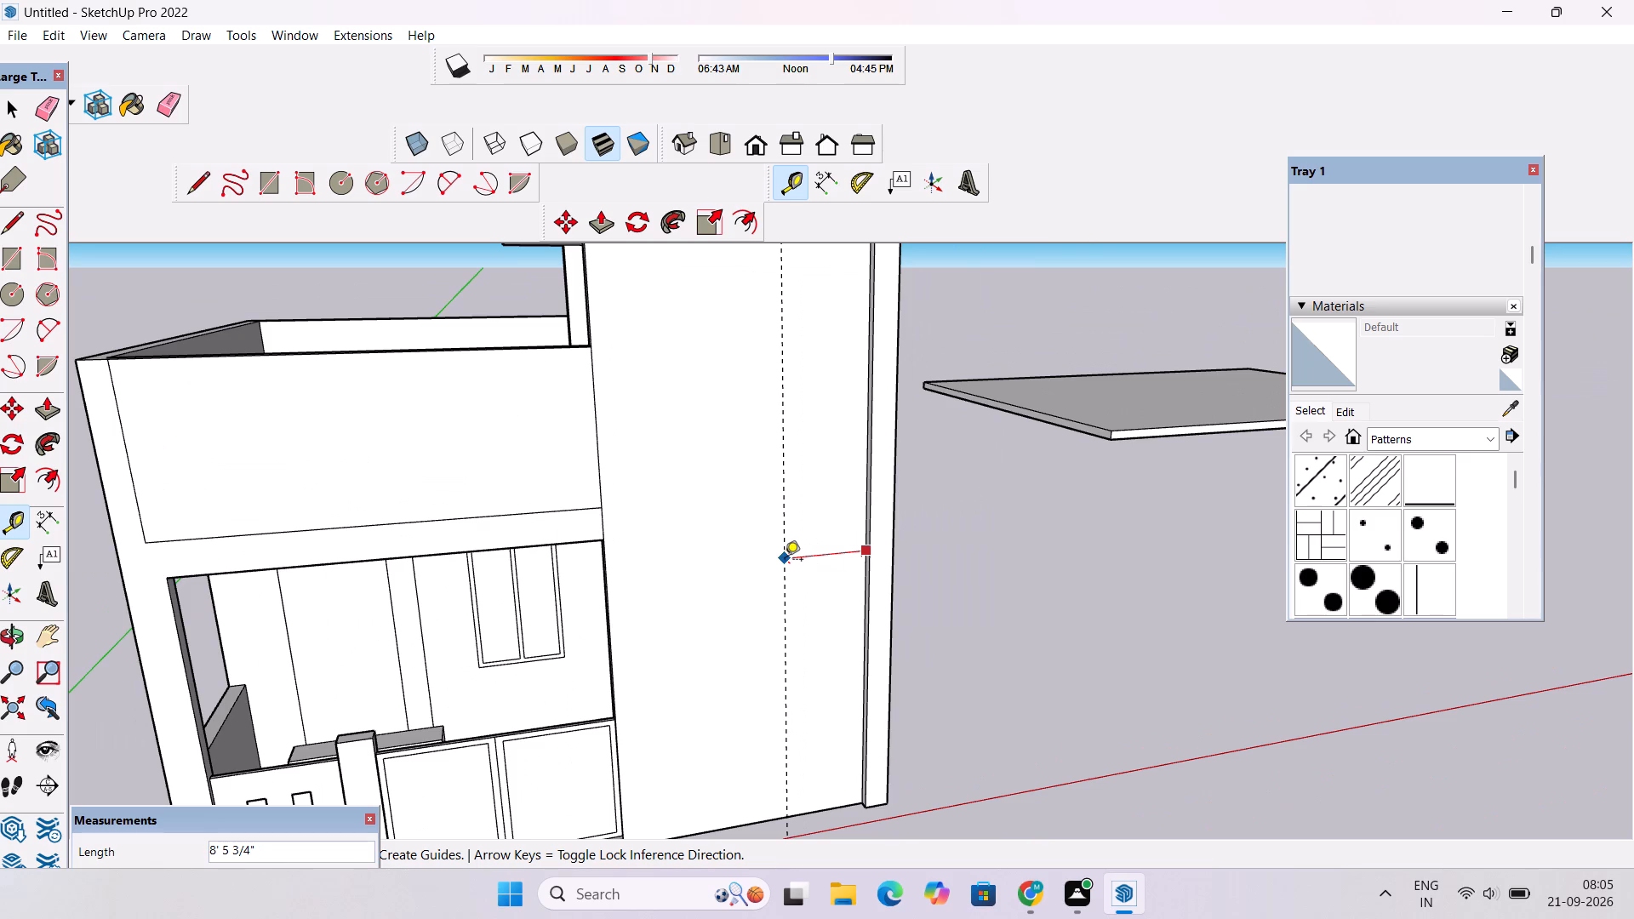
type("9'")
key("Return")
Draw a vertical line about 58' long along the guide, from the underside of the tower's top band to its base.
key("o")
scroll(785, 561, "down", 6)
left_click_drag(843, 729, 795, 711)
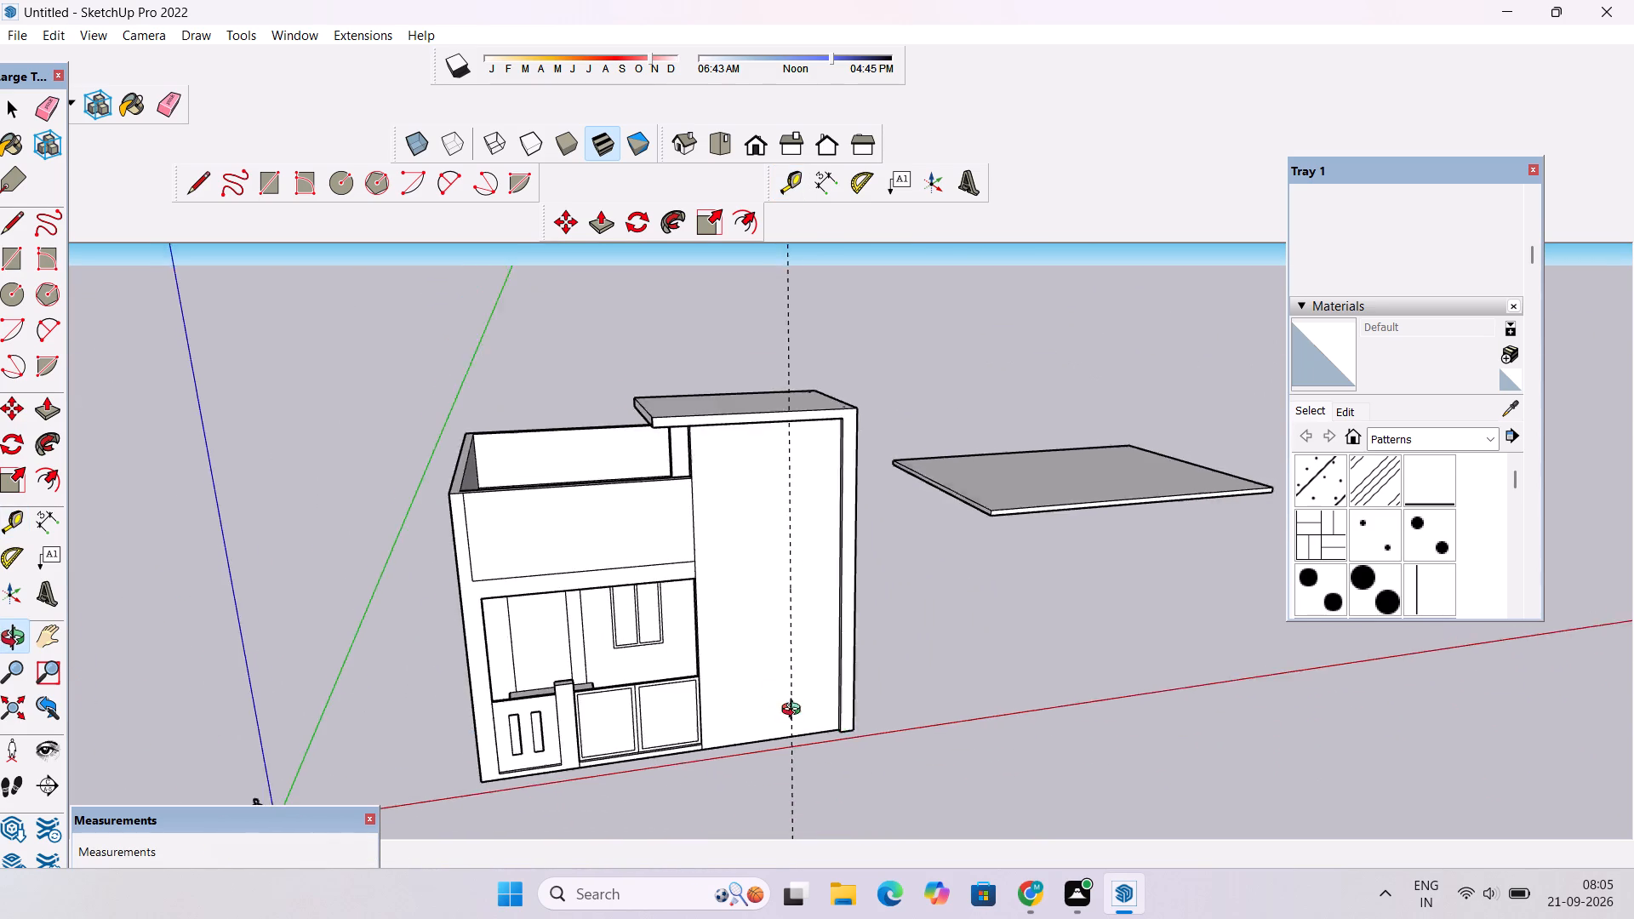
left_click_drag(795, 711, 769, 670)
scroll(763, 650, "up", 3)
scroll(763, 650, "down", 1)
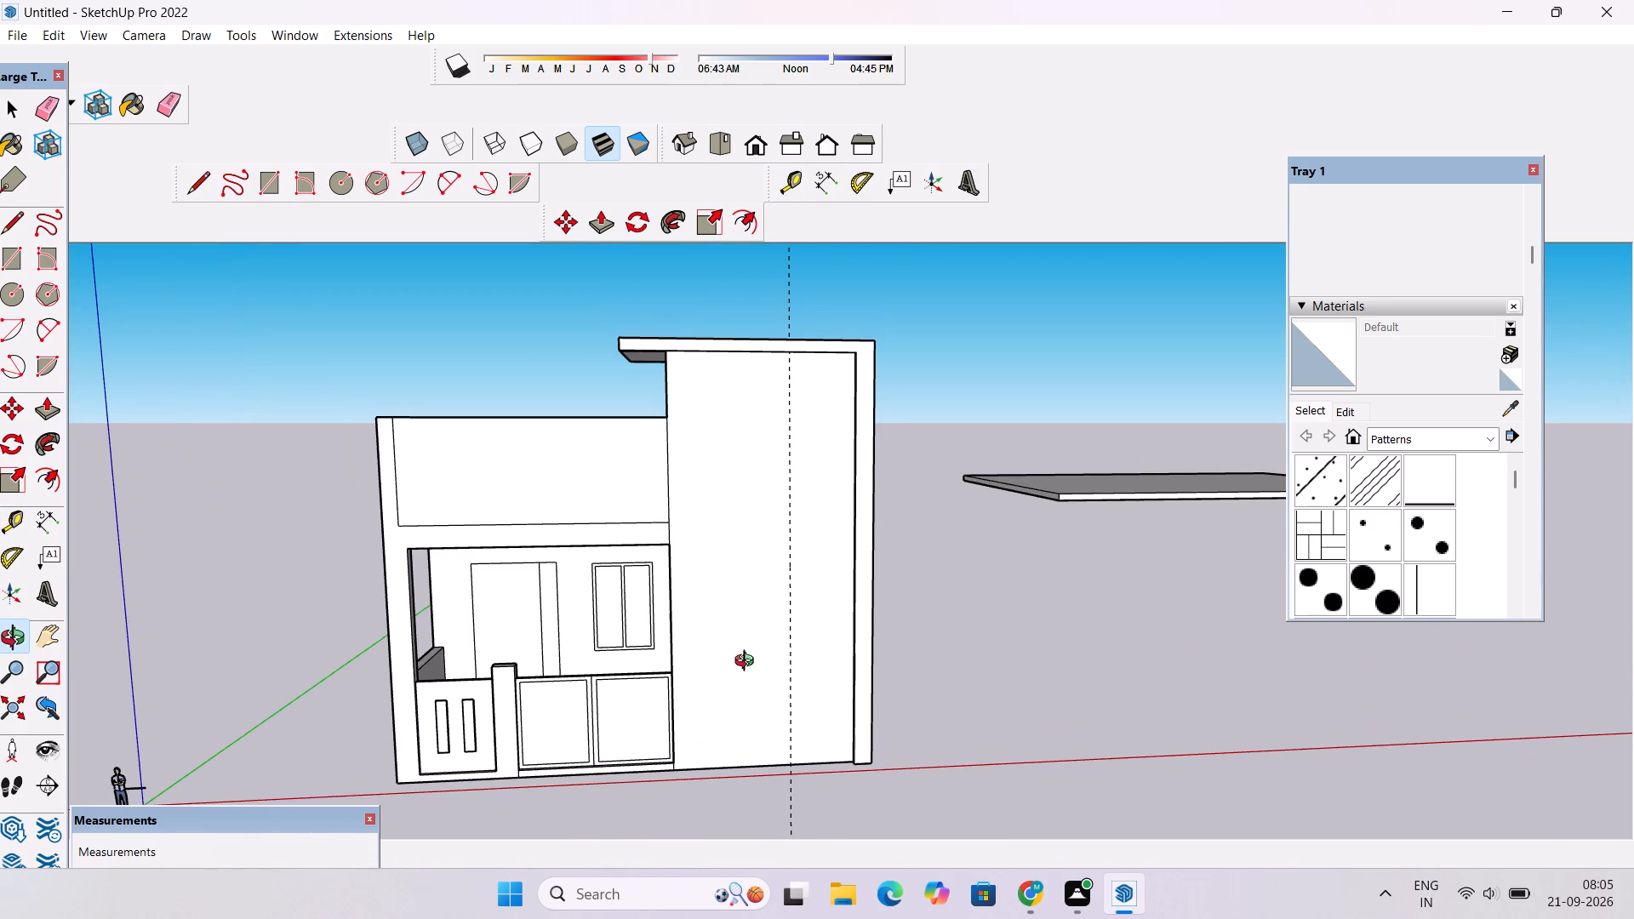
scroll(866, 616, "down", 4)
scroll(814, 747, "up", 9)
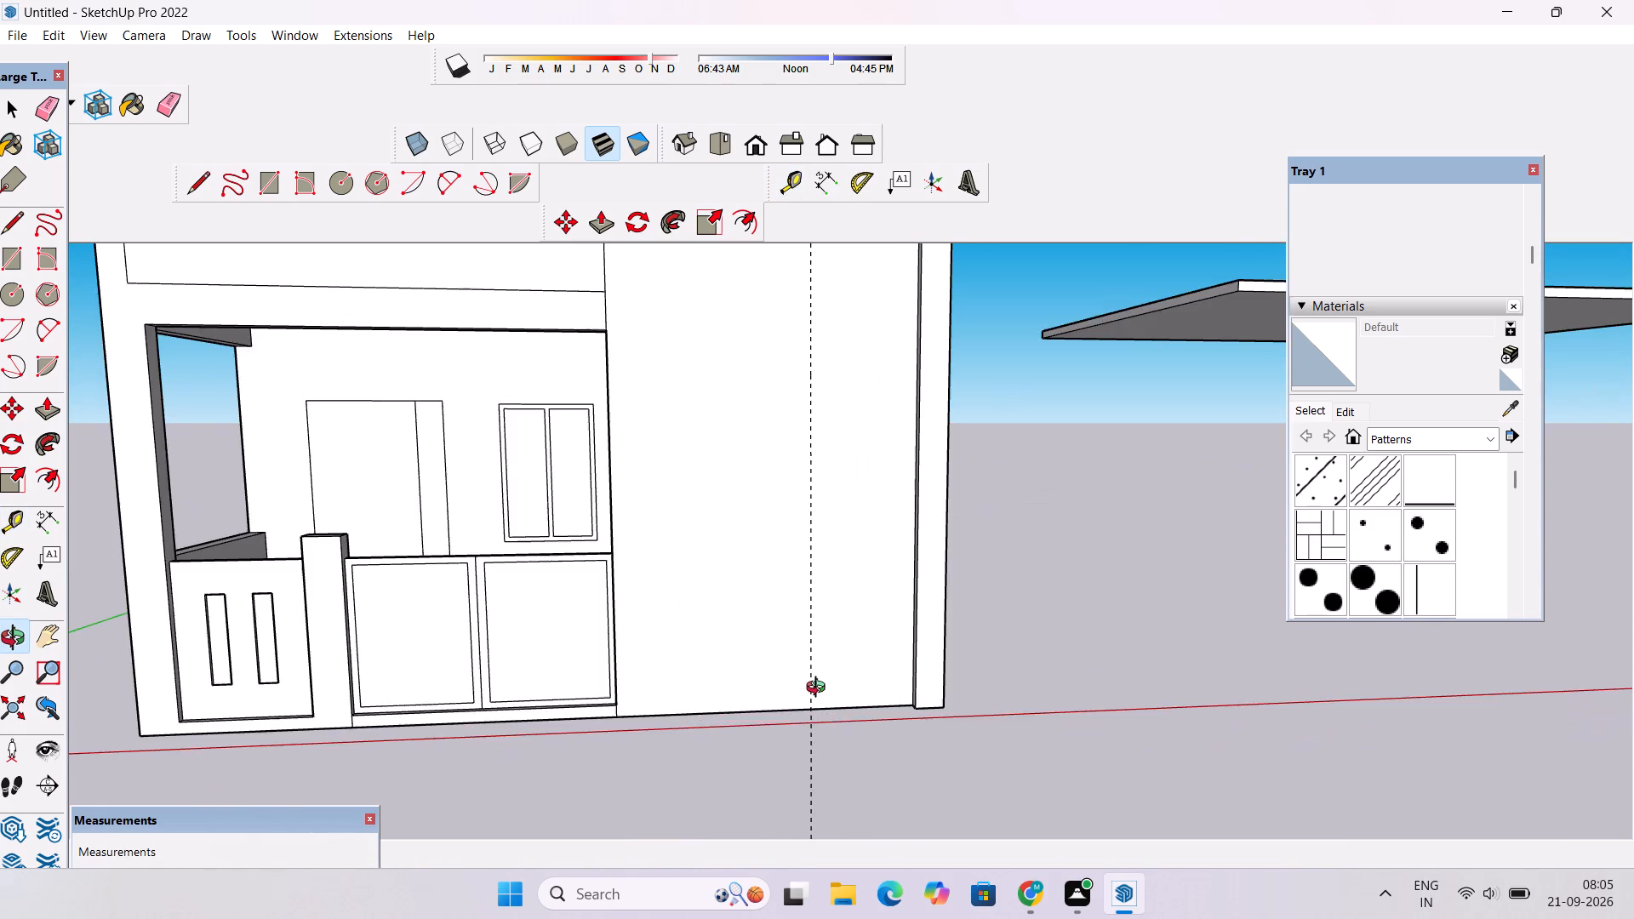
left_click_drag(814, 665, 812, 824, "shift")
scroll(817, 833, "up", 3)
left_click_drag(821, 817, 825, 527, "shift")
scroll(825, 501, "down", 4)
left_click_drag(826, 596, 887, 714)
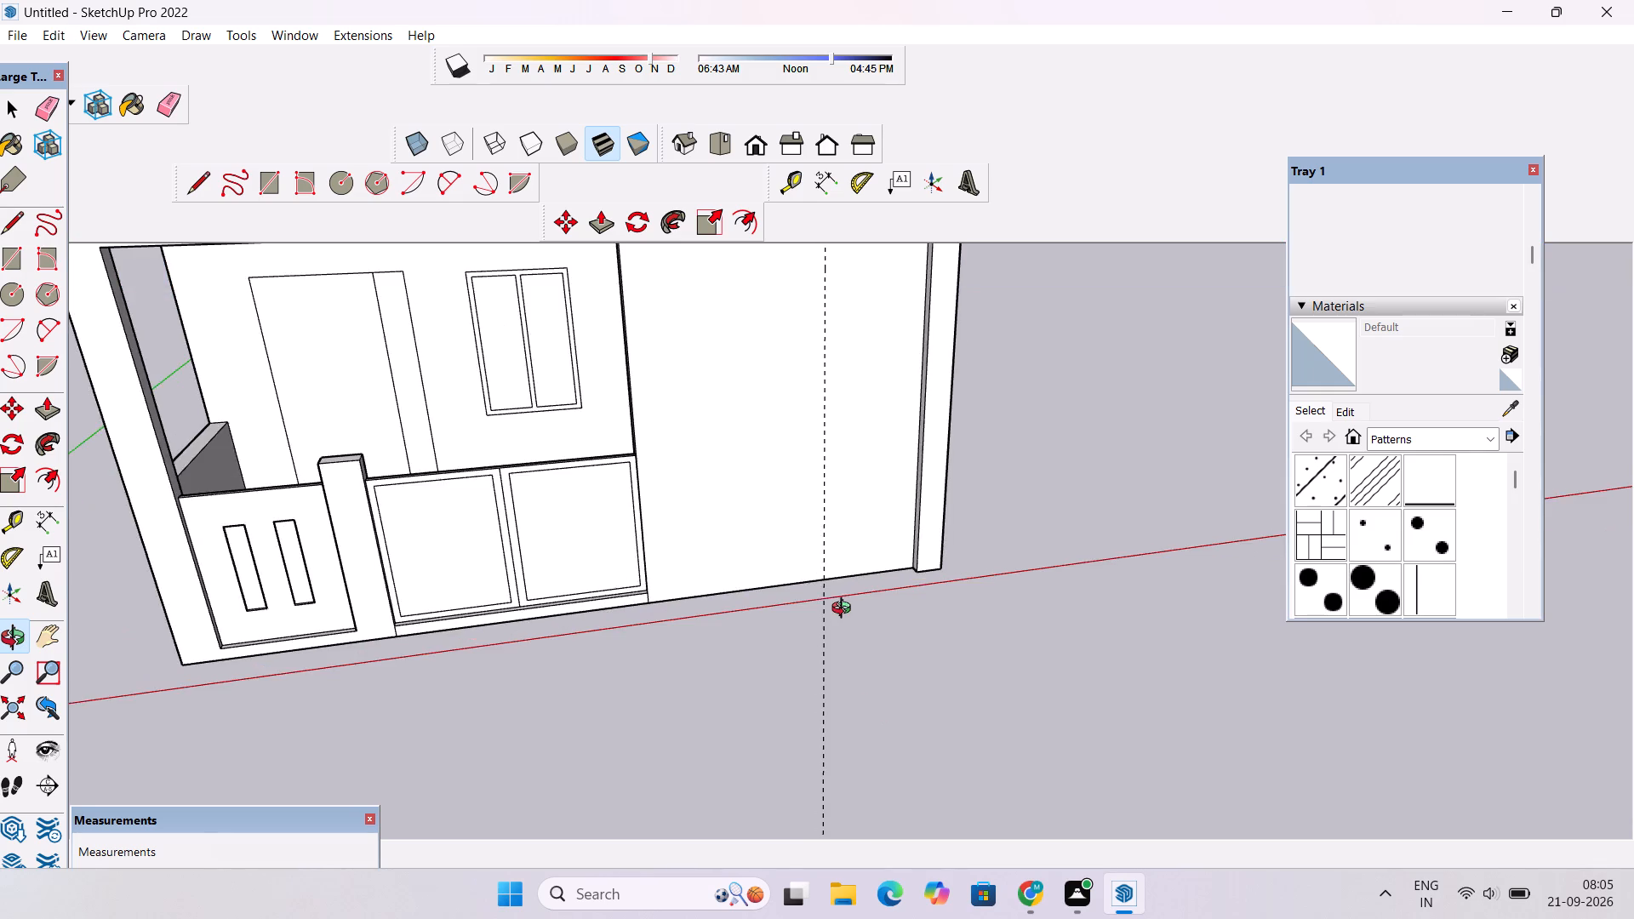
scroll(845, 610, "up", 10)
left_click_drag(814, 581, 1260, 596)
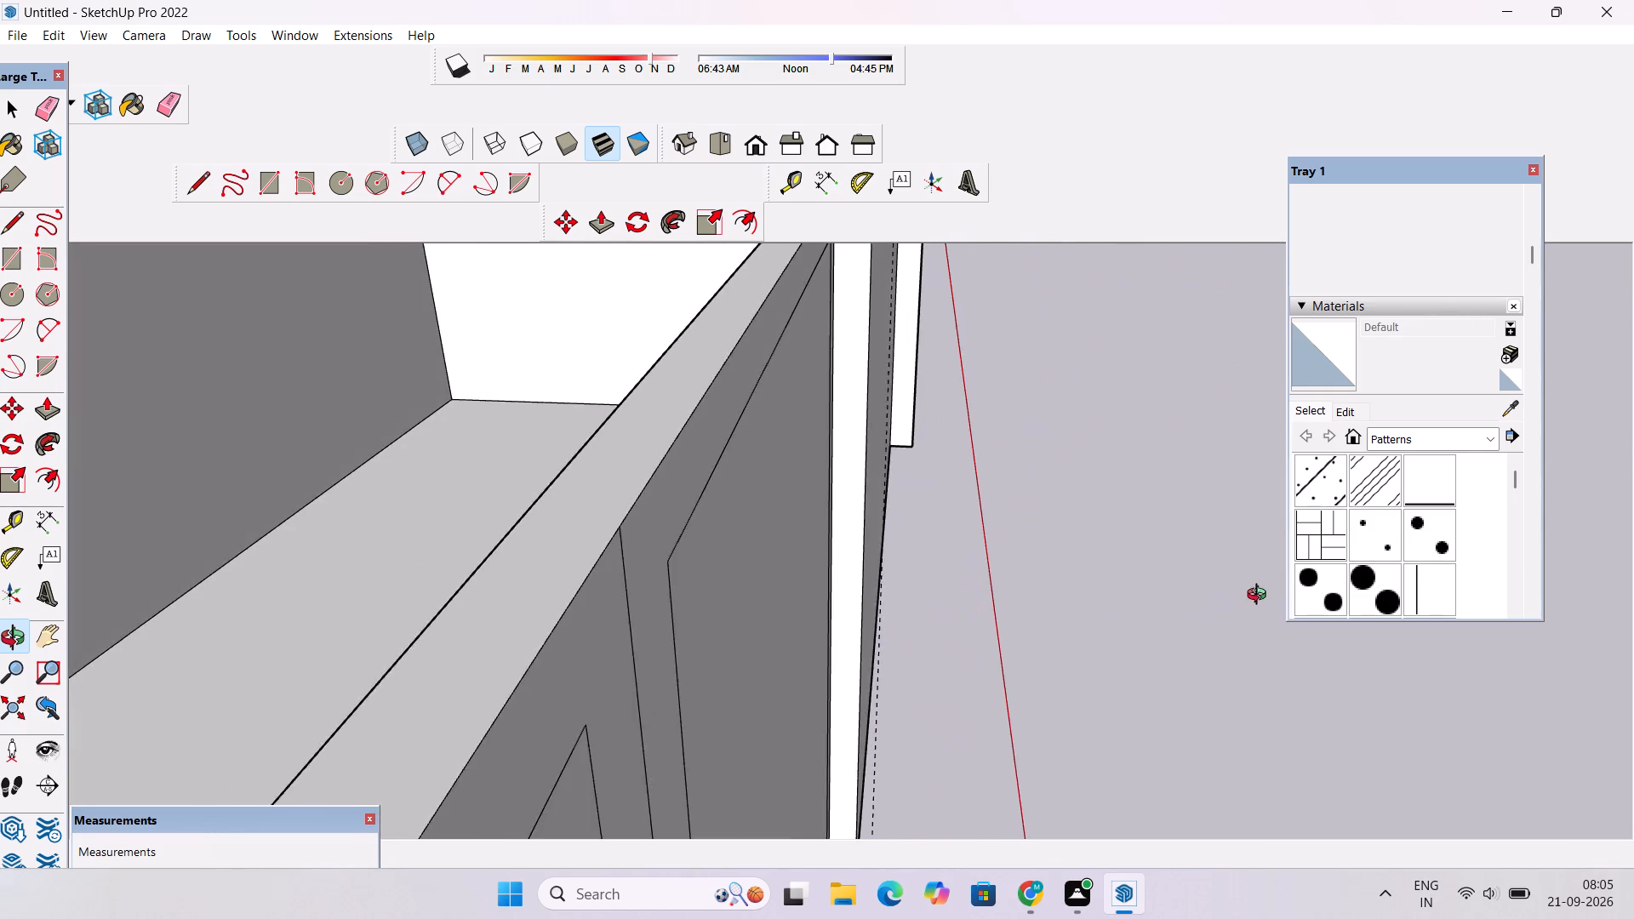
left_click_drag(1260, 596, 806, 600)
scroll(806, 600, "down", 2)
left_click_drag(849, 579, 913, 678, "shift")
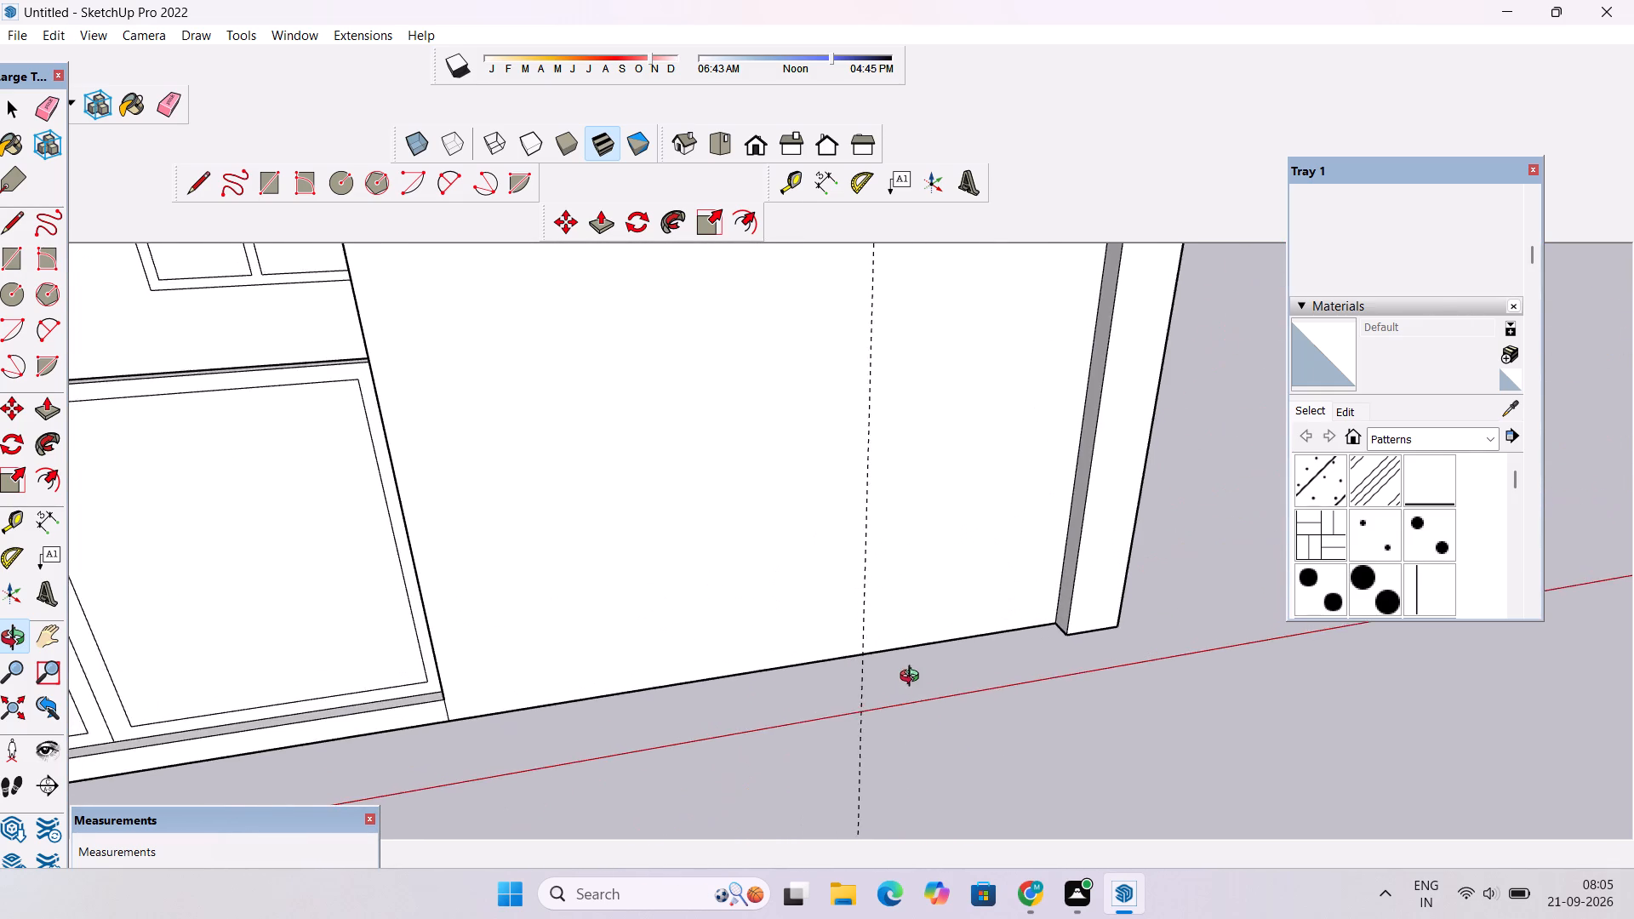
scroll(913, 671, "down", 4)
left_click_drag(913, 671, 882, 443)
left_click_drag(882, 443, 955, 735, "shift")
left_click_drag(951, 681, 940, 623, "shift")
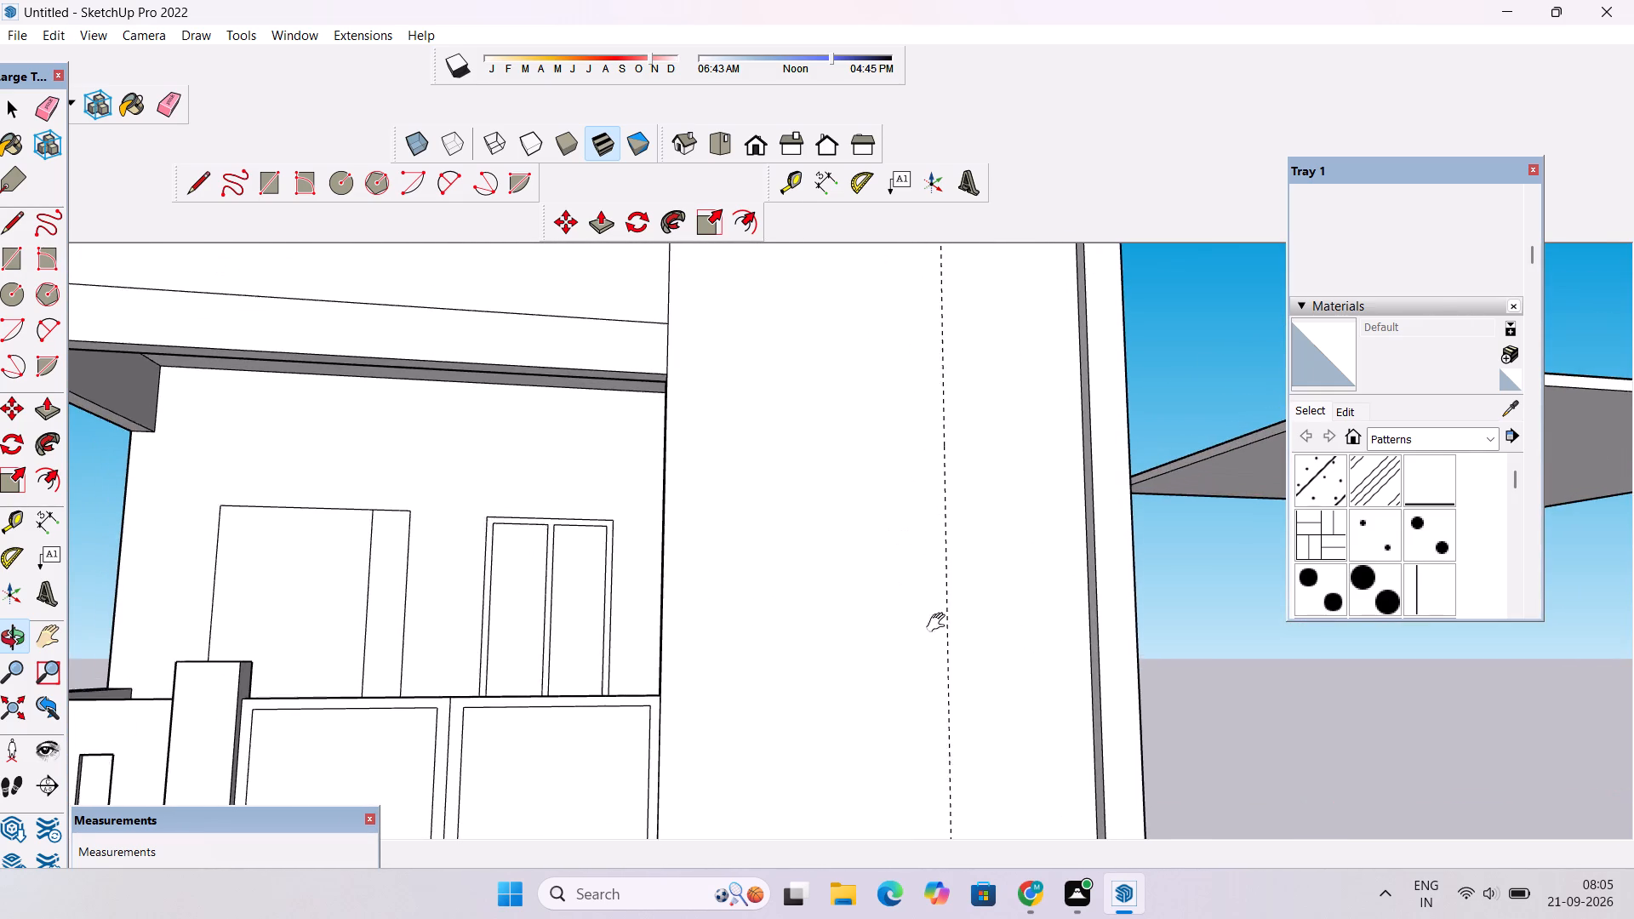
left_click_drag(940, 623, 939, 614, "shift")
left_click_drag(939, 614, 939, 757, "shift")
scroll(932, 637, "down", 5)
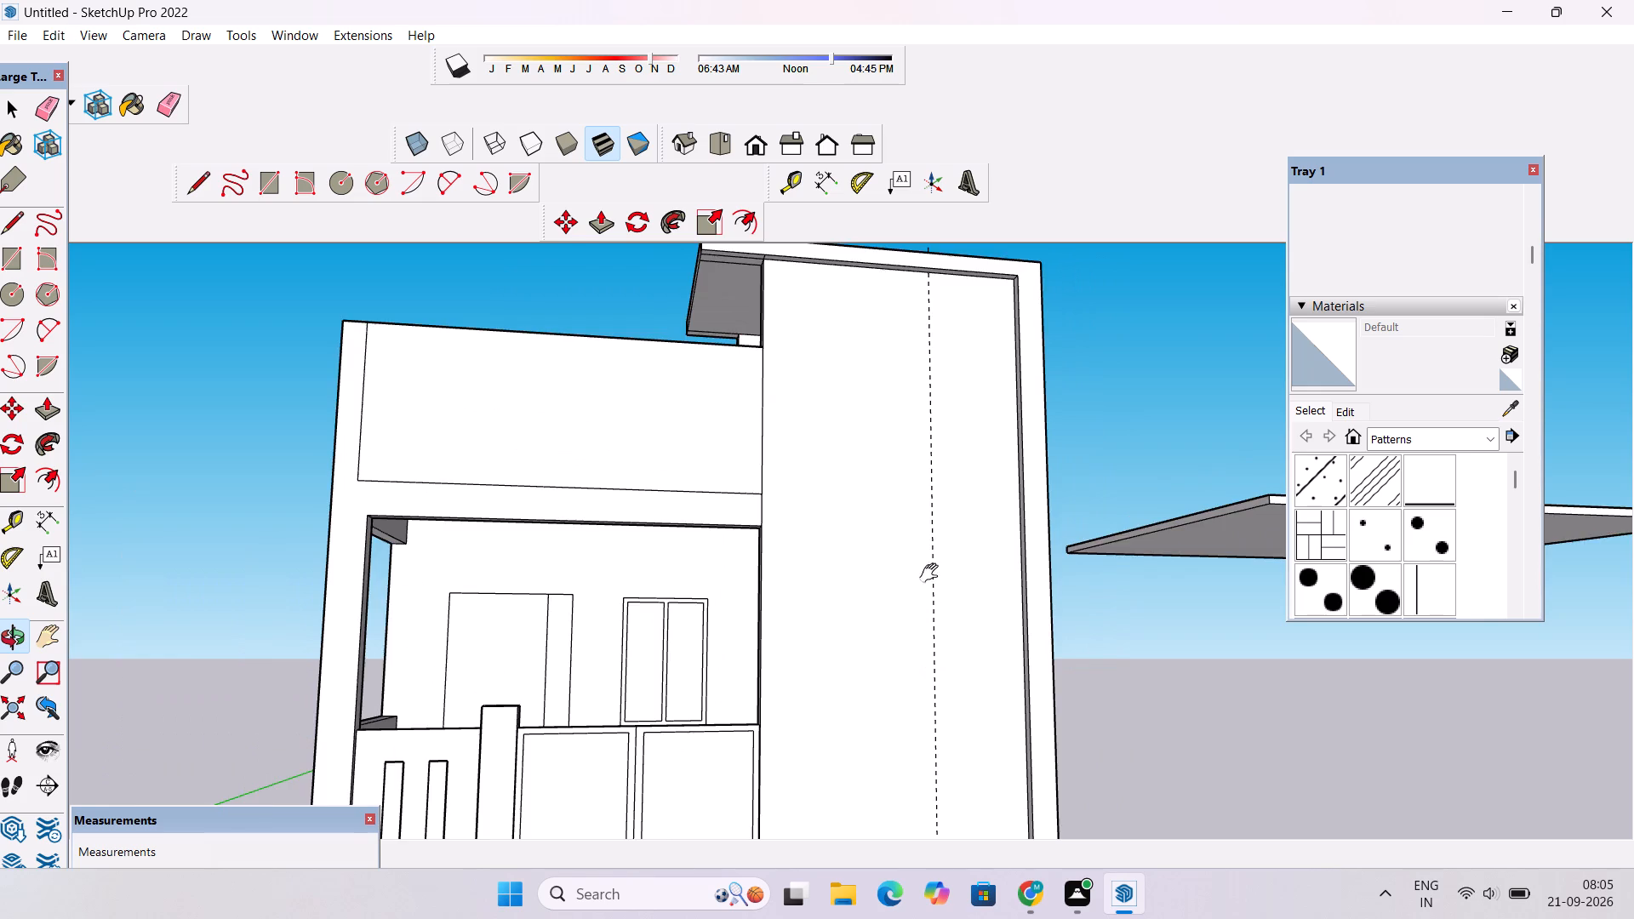
left_click_drag(933, 563, 955, 795, "shift")
scroll(928, 644, "up", 4)
left_click_drag(932, 654, 928, 518)
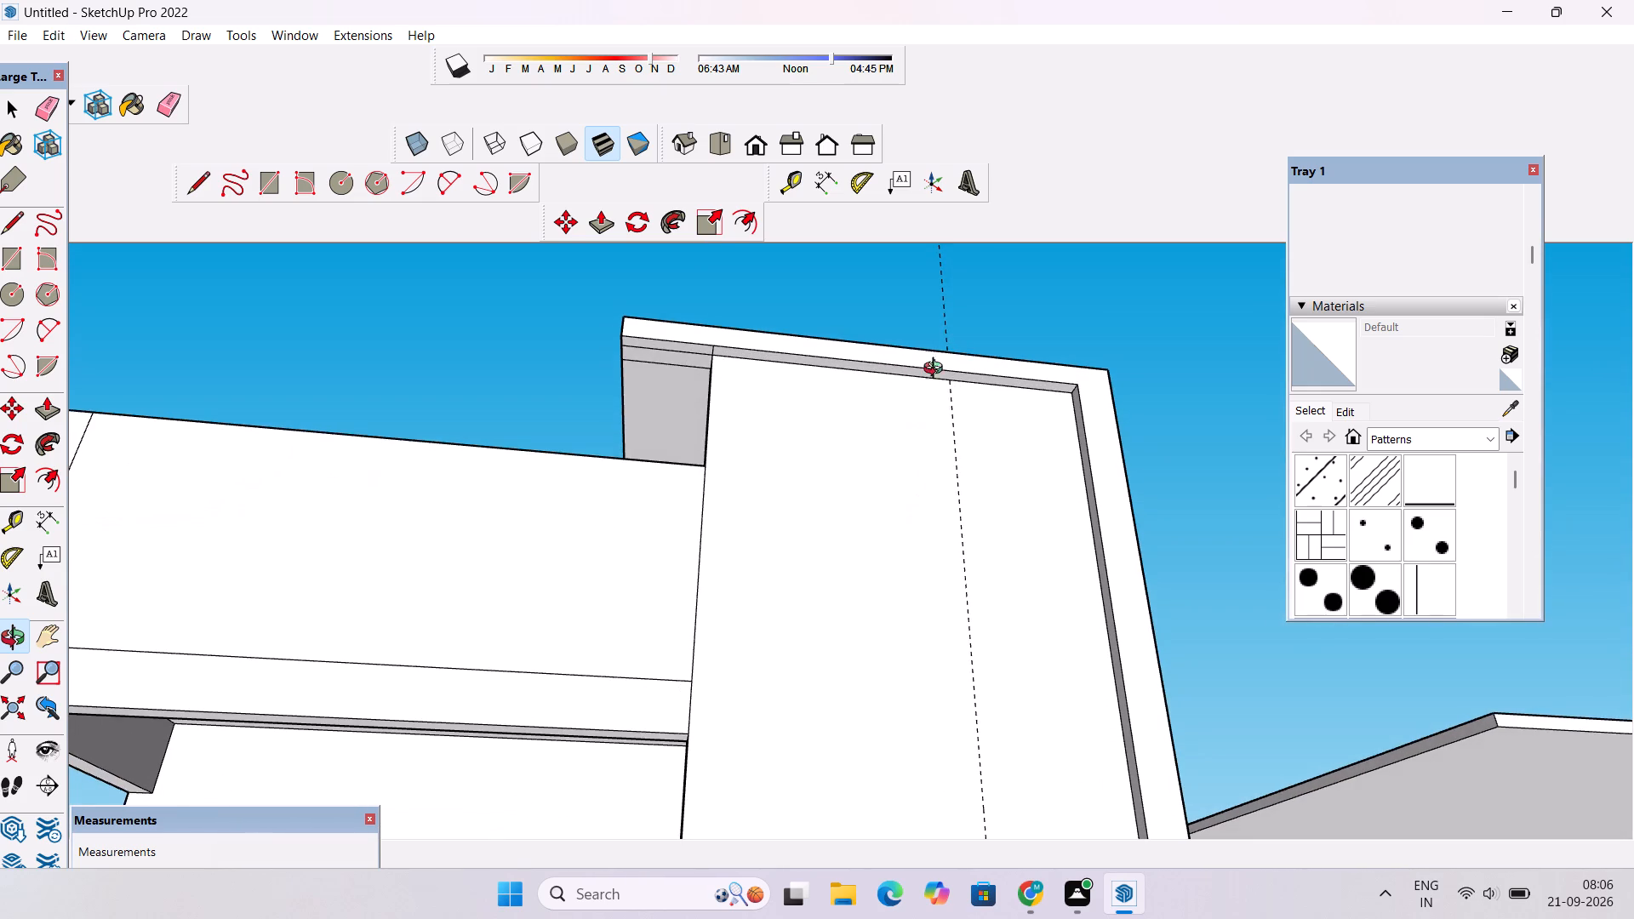
scroll(945, 384, "up", 6)
key("l")
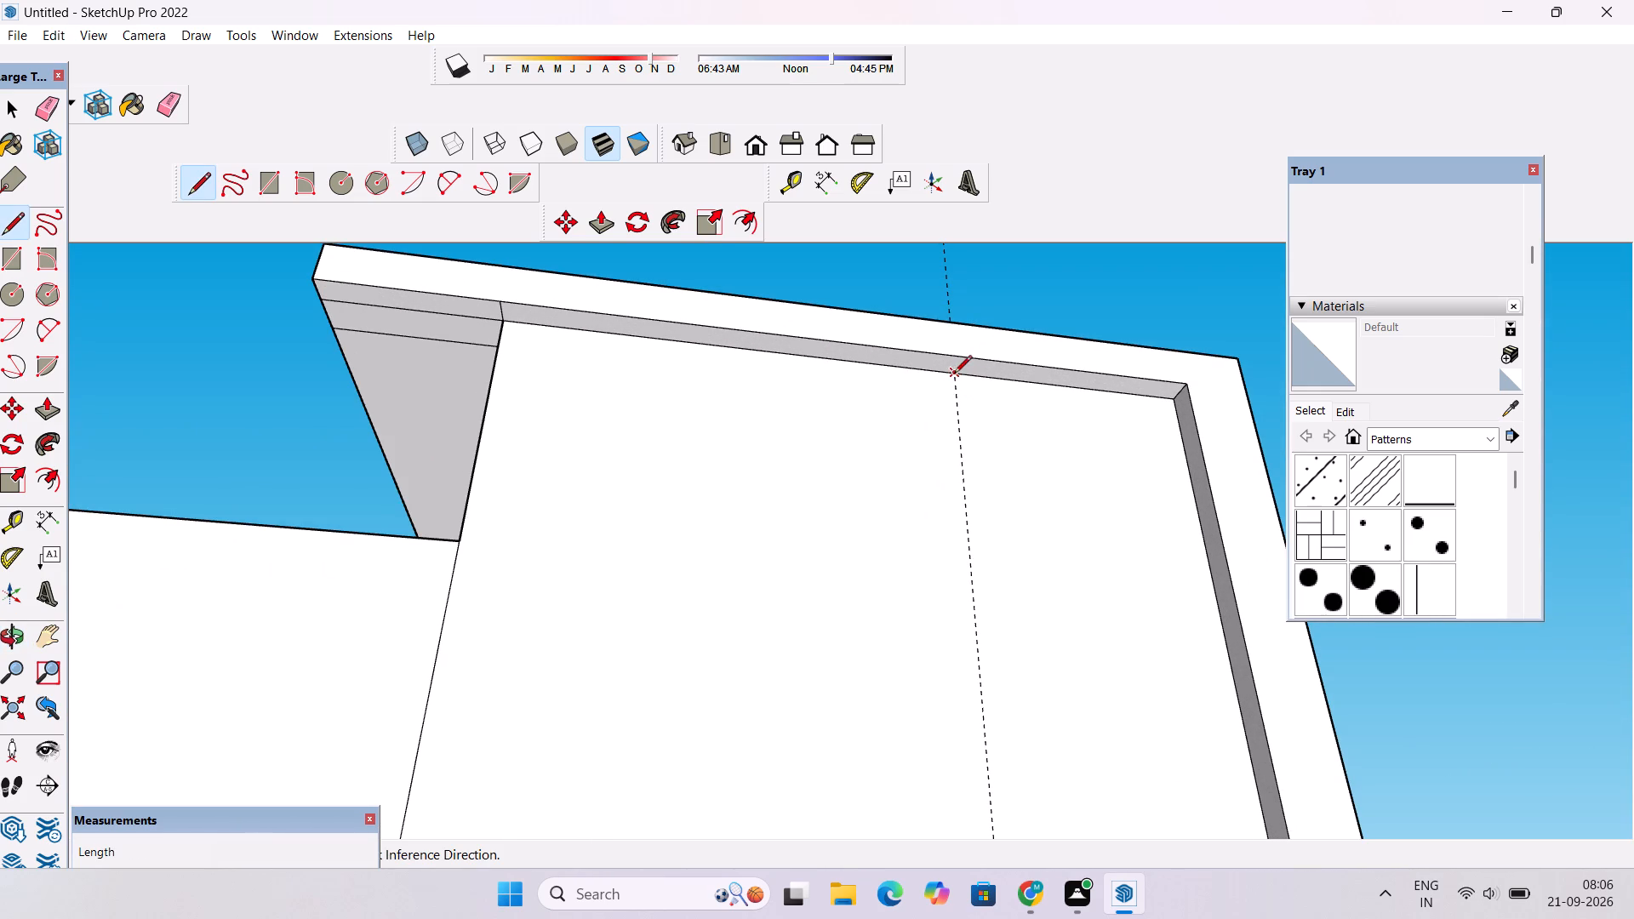
left_click(954, 374)
scroll(954, 435, "down", 20)
scroll(954, 435, "down", 5)
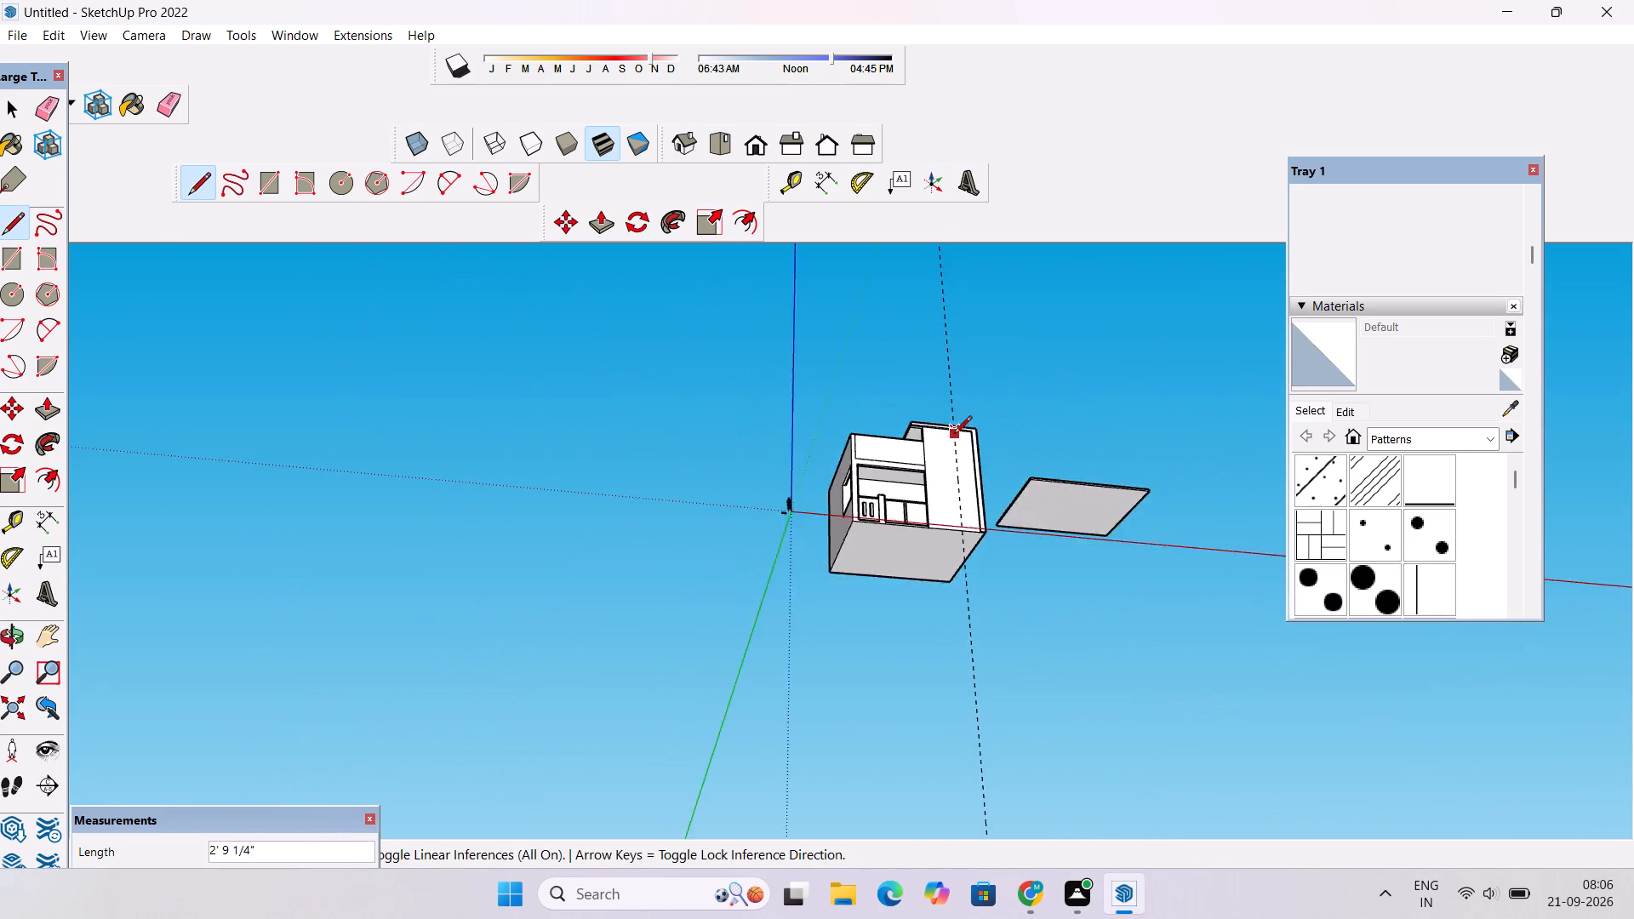
scroll(954, 435, "down", 9)
scroll(976, 461, "up", 5)
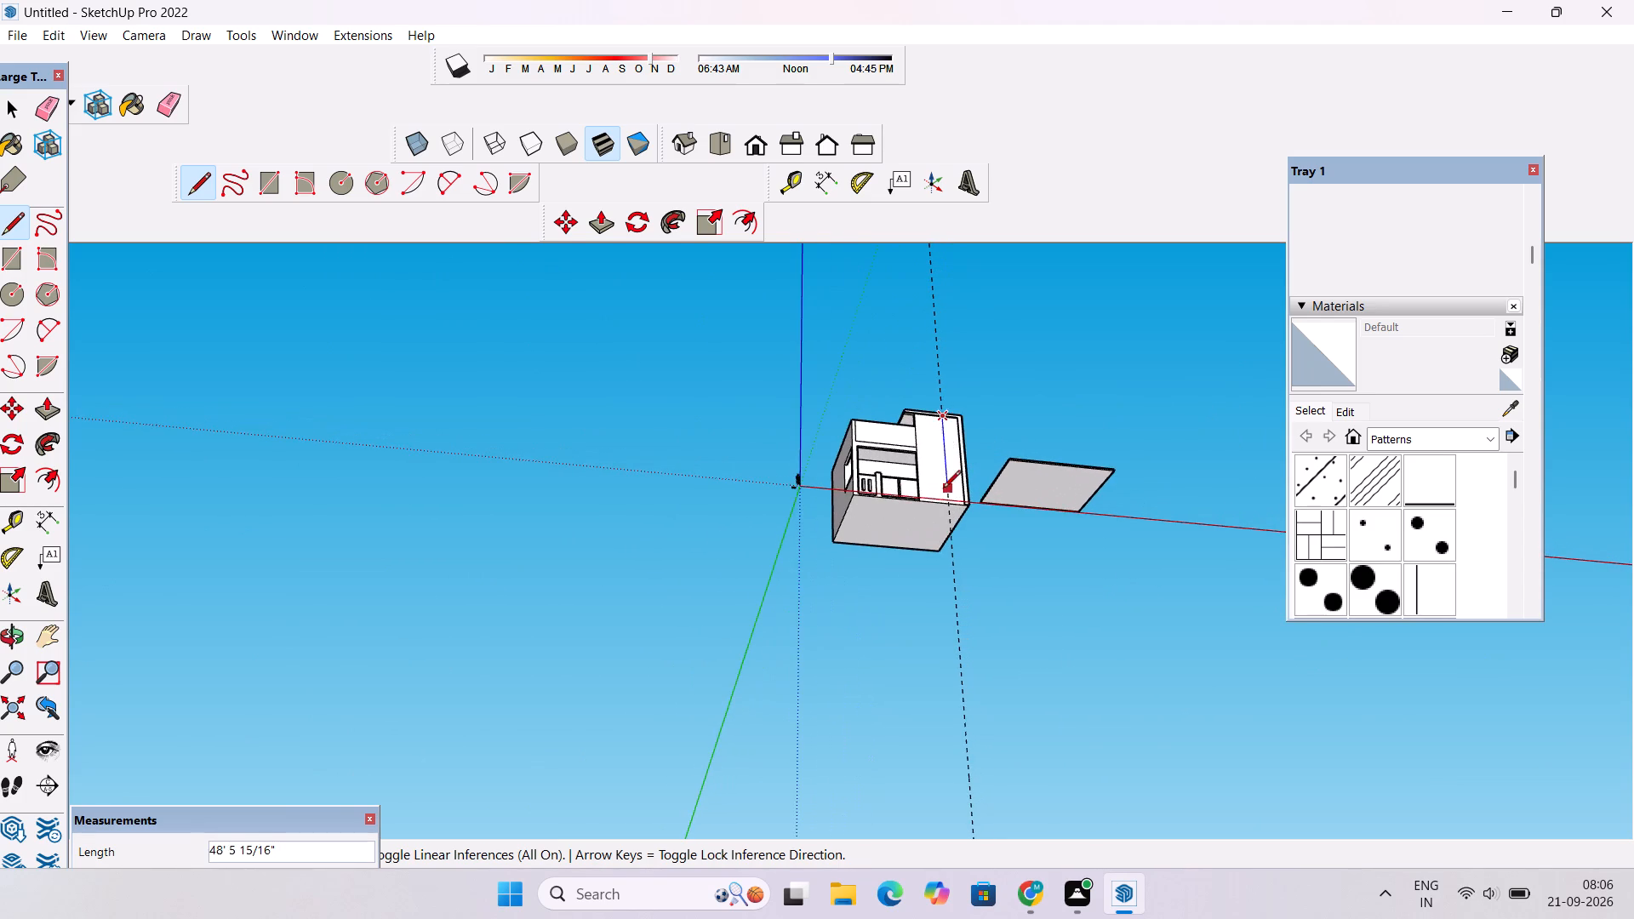
scroll(942, 489, "up", 5)
scroll(946, 516, "up", 19)
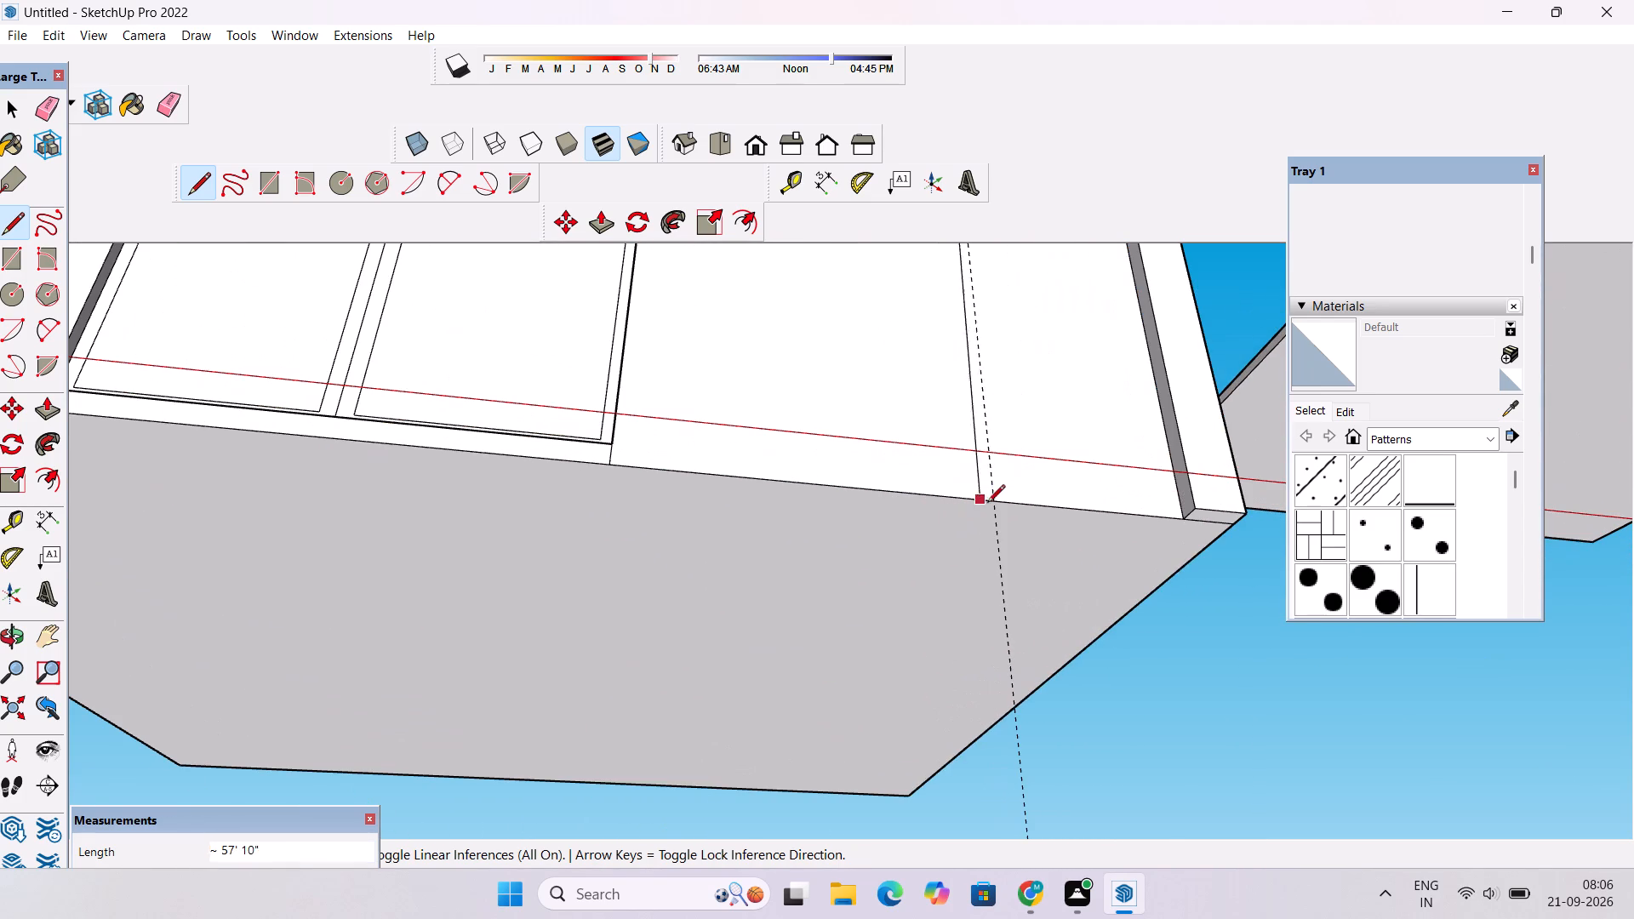
left_click(993, 502)
Erase the vertical construction guide from the tower front.
key("space")
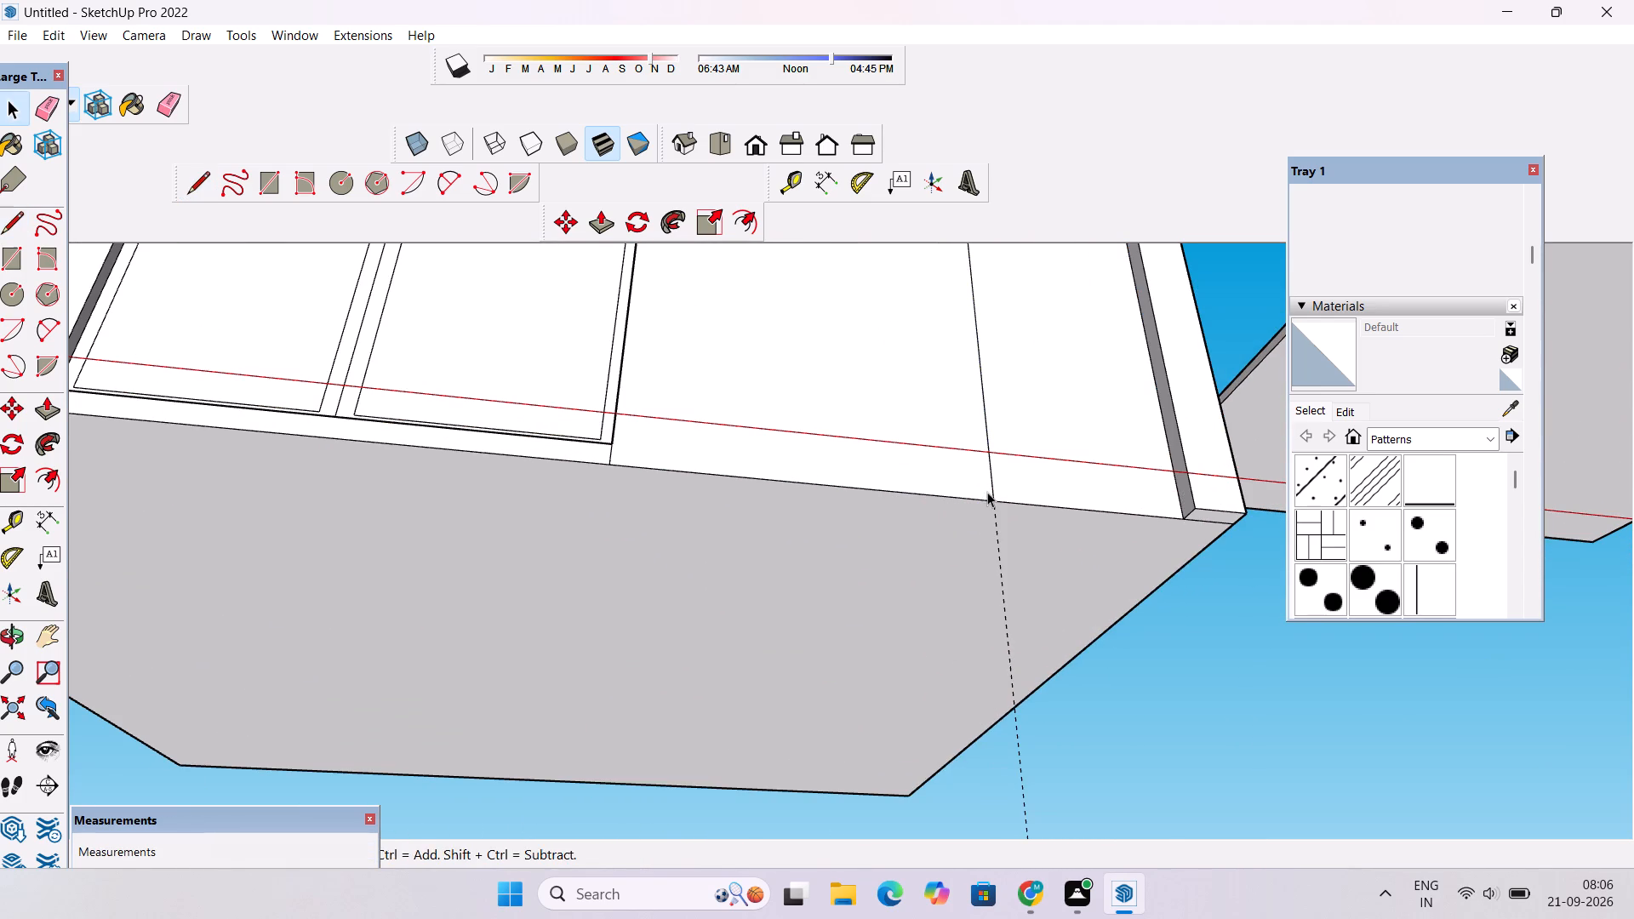
type("e")
scroll(967, 468, "down", 5)
scroll(967, 468, "up", 1)
scroll(967, 468, "down", 11)
left_click_drag(1055, 669, 980, 729)
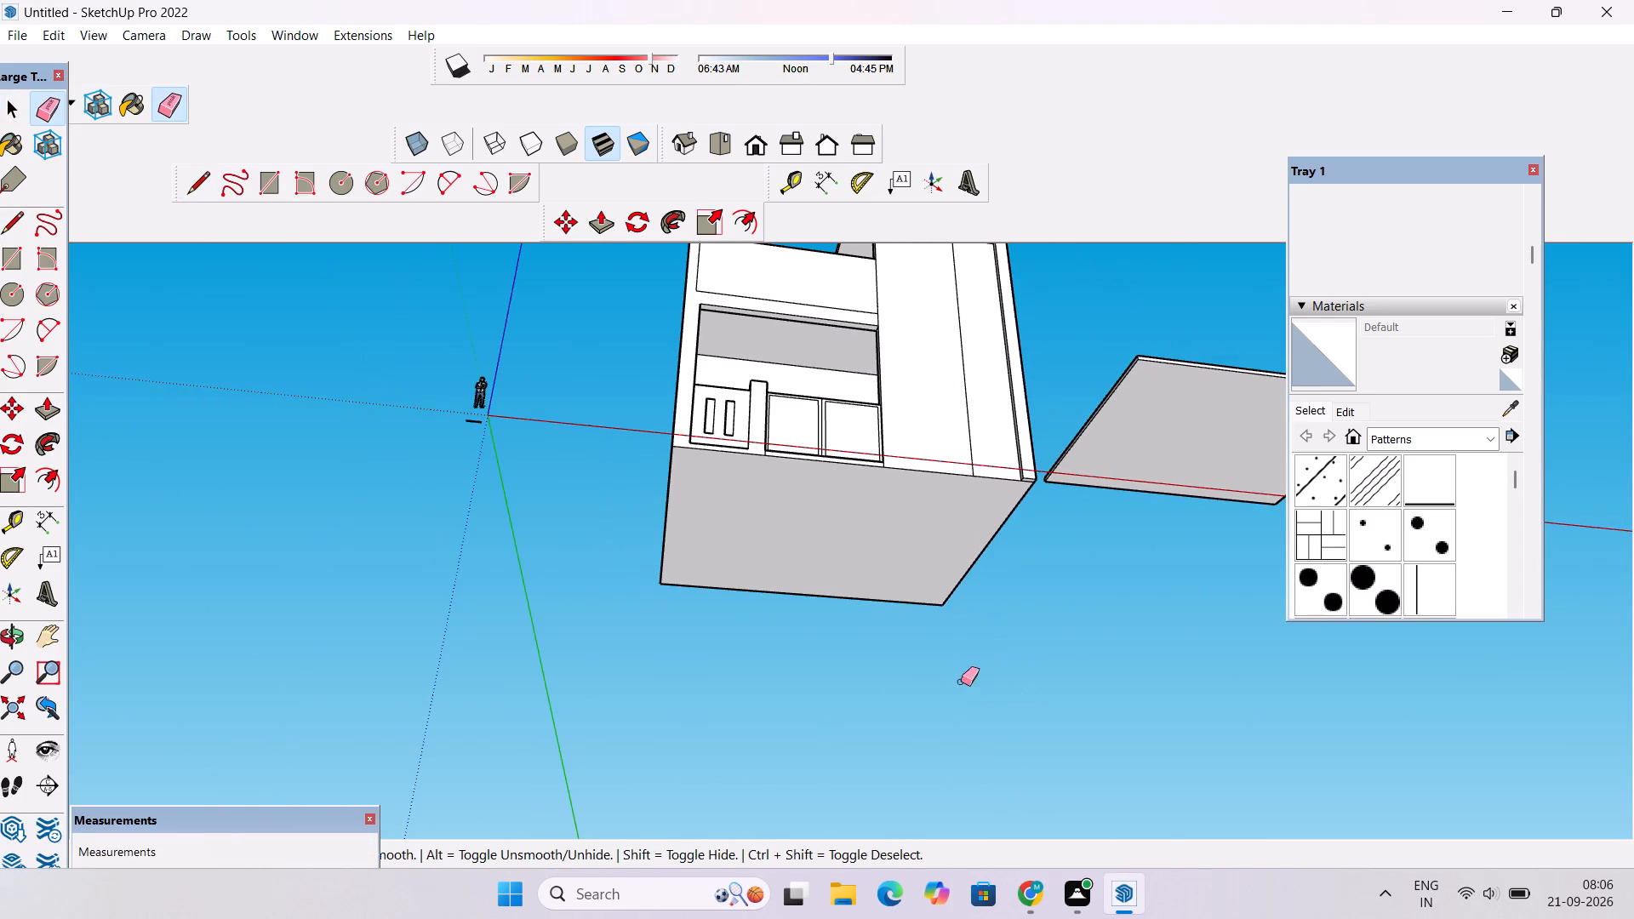
Examine the house with its divided tower front from frontal, raised, low and oblique viewpoints.
key("o")
scroll(951, 613, "down", 5)
left_click_drag(910, 494, 871, 746)
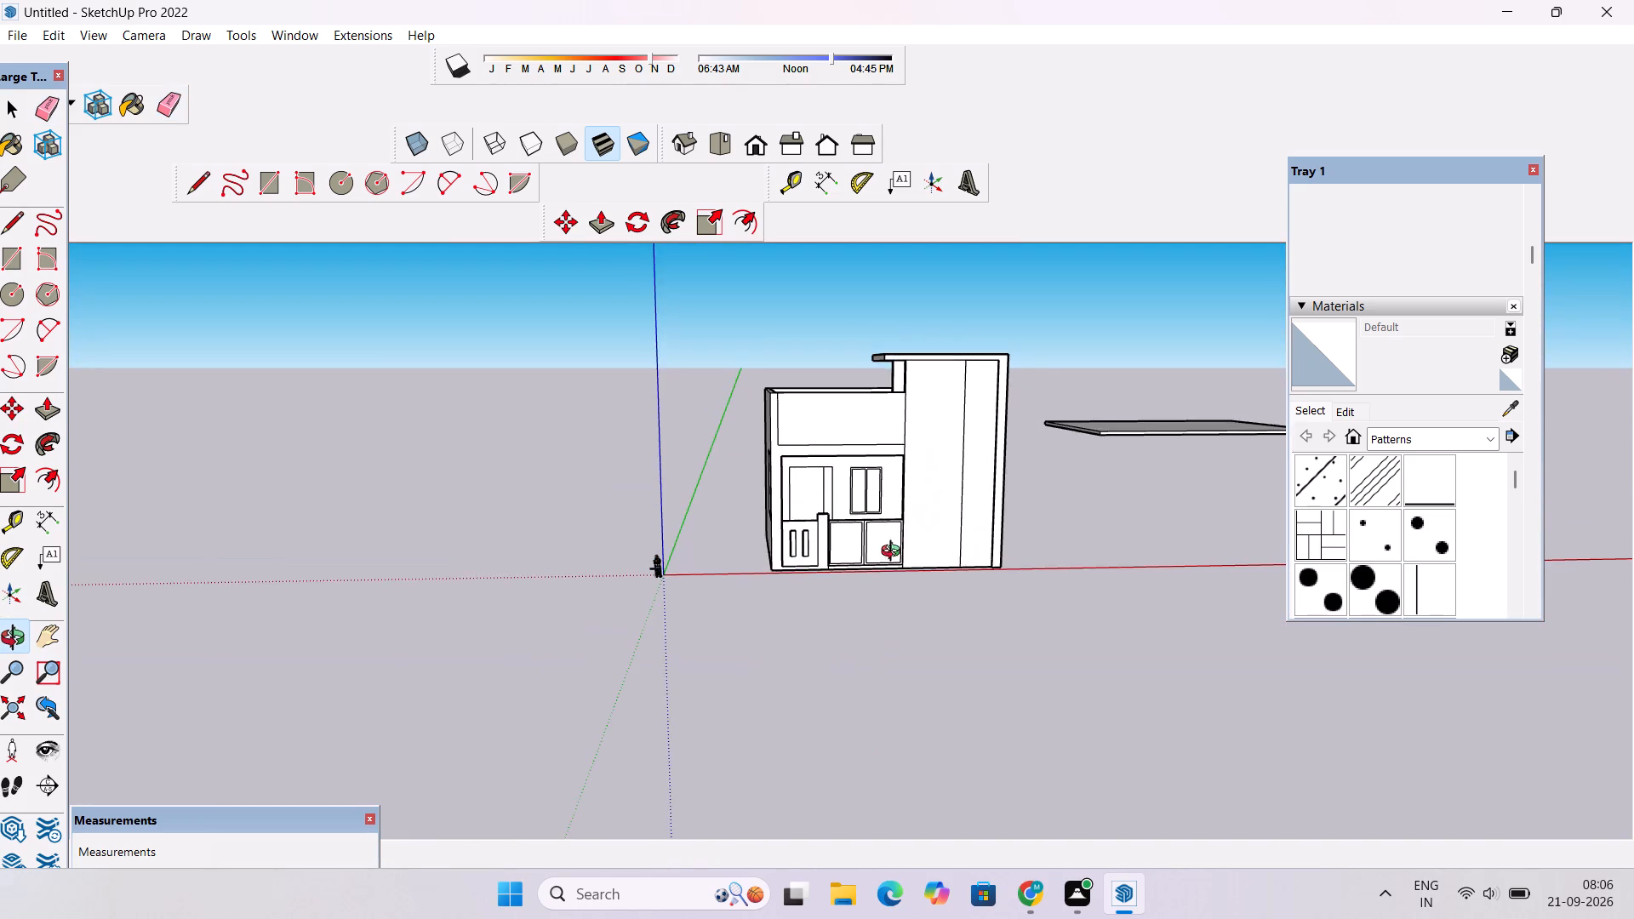
scroll(902, 513, "up", 5)
scroll(820, 461, "up", 1)
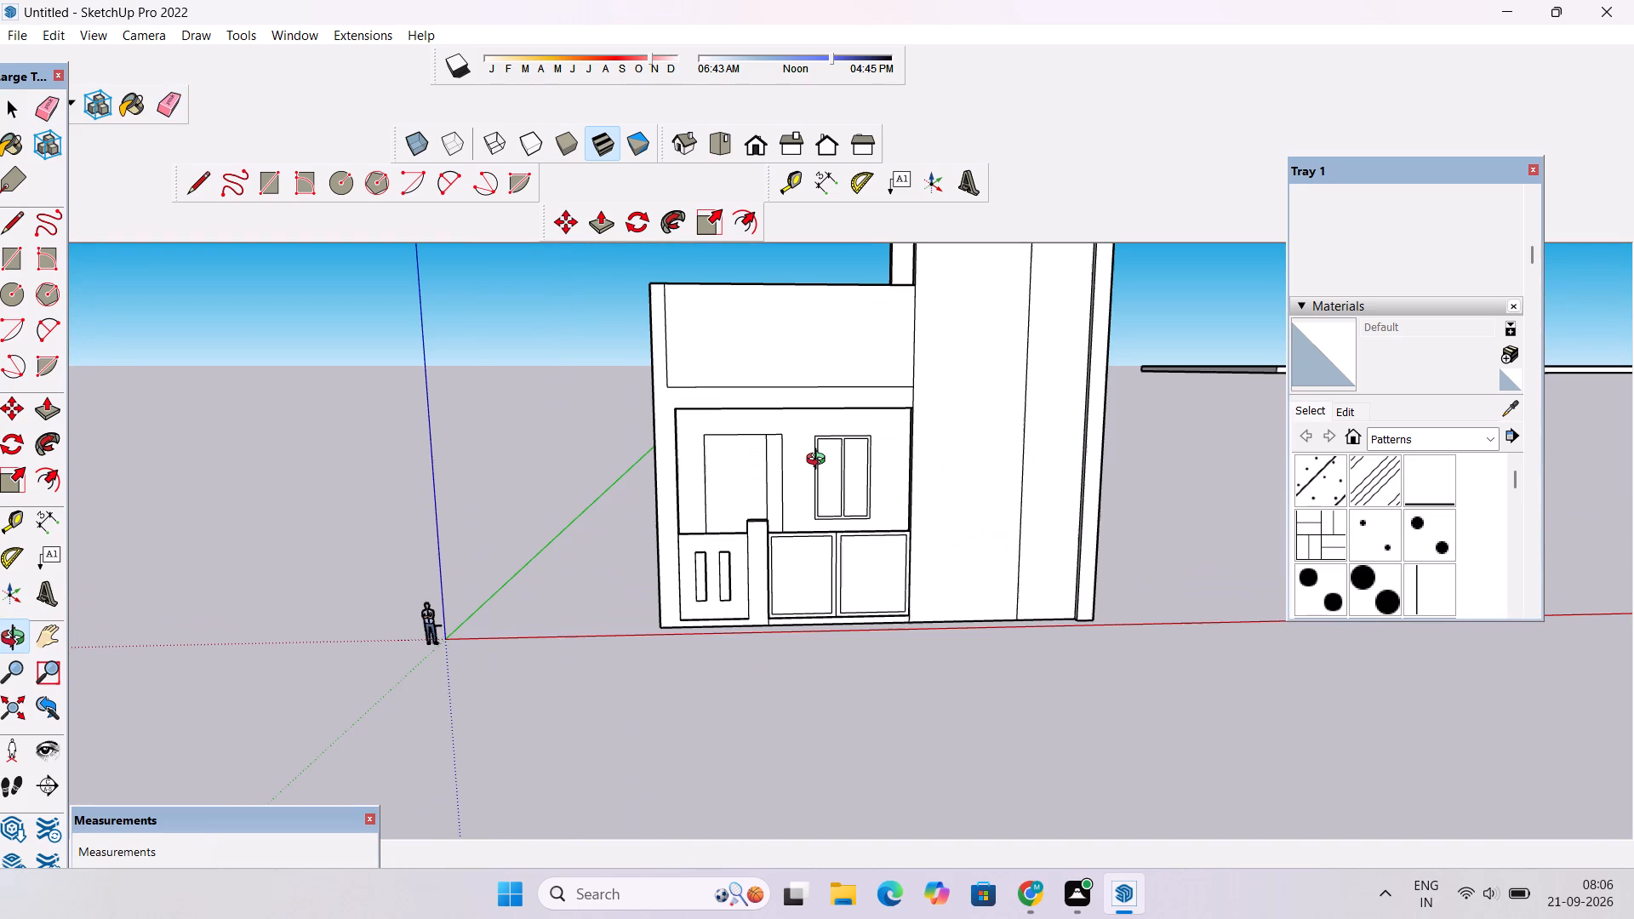
scroll(808, 477, "up", 3)
scroll(808, 477, "down", 12)
left_click_drag(804, 484, 946, 515)
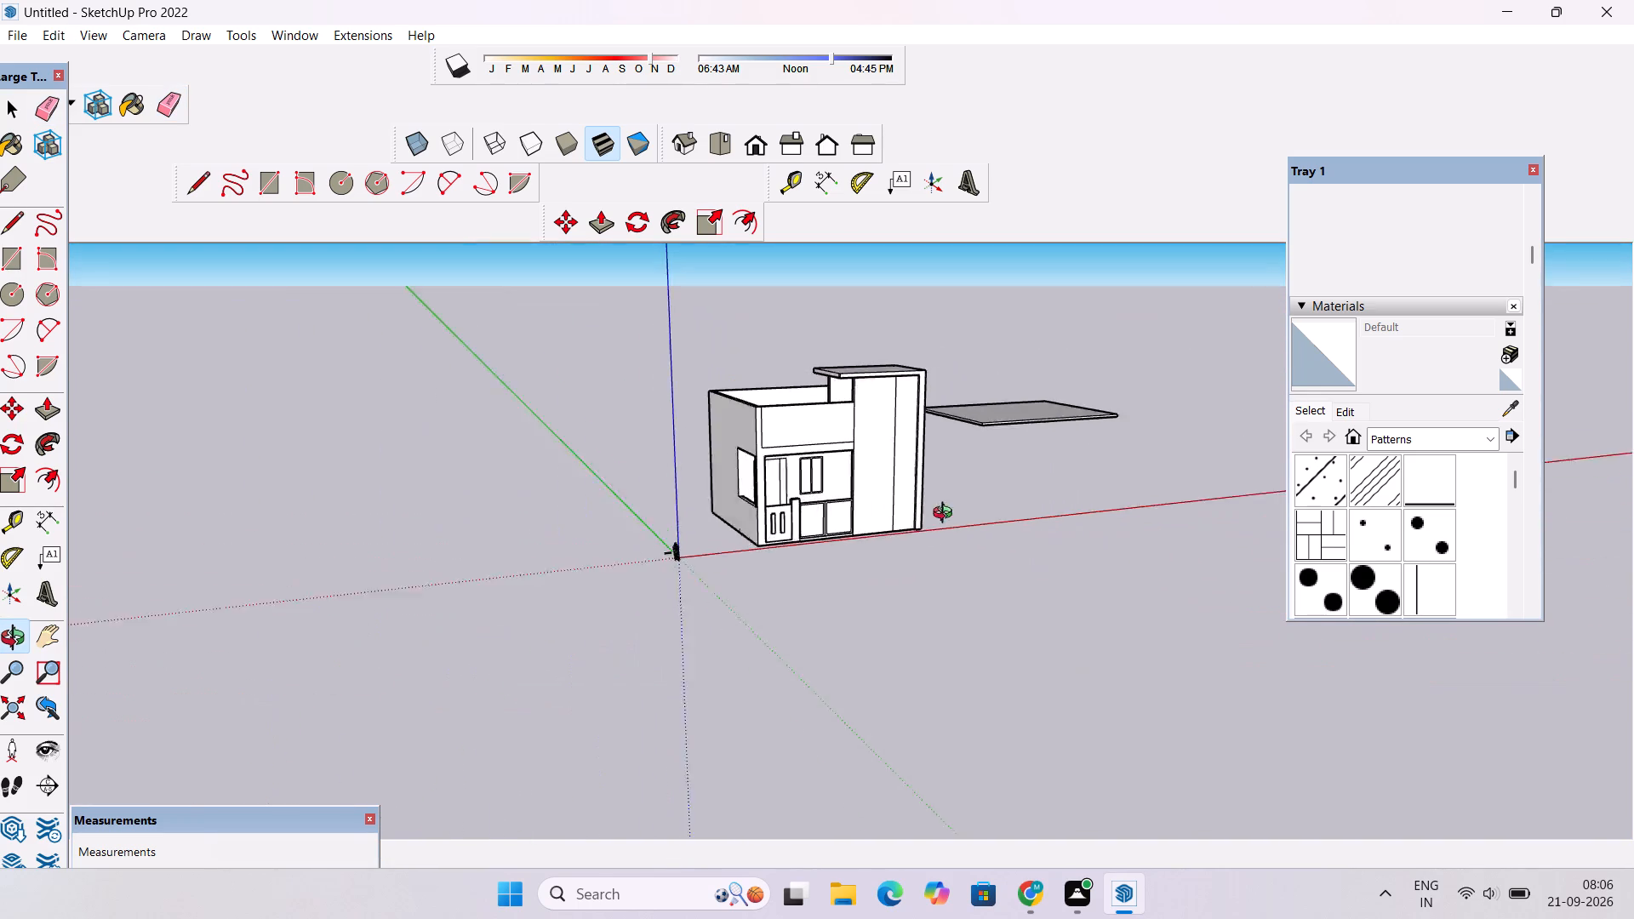
left_click_drag(946, 515, 746, 536)
scroll(749, 522, "down", 6)
scroll(951, 333, "up", 2)
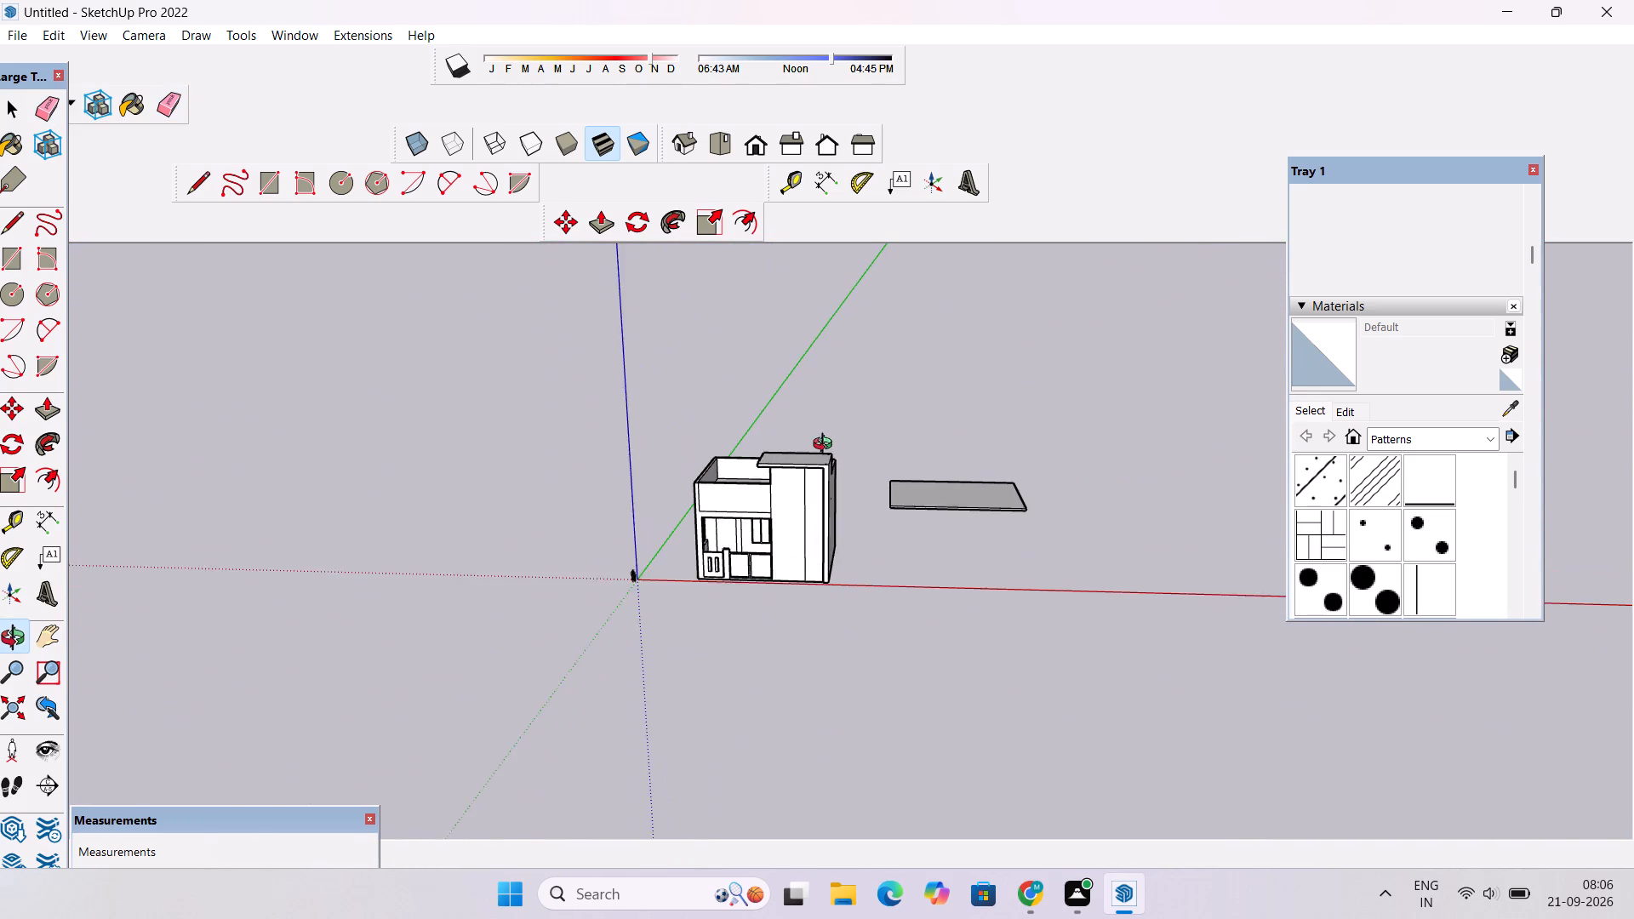
scroll(826, 446, "up", 4)
scroll(572, 517, "up", 4)
scroll(569, 517, "down", 5)
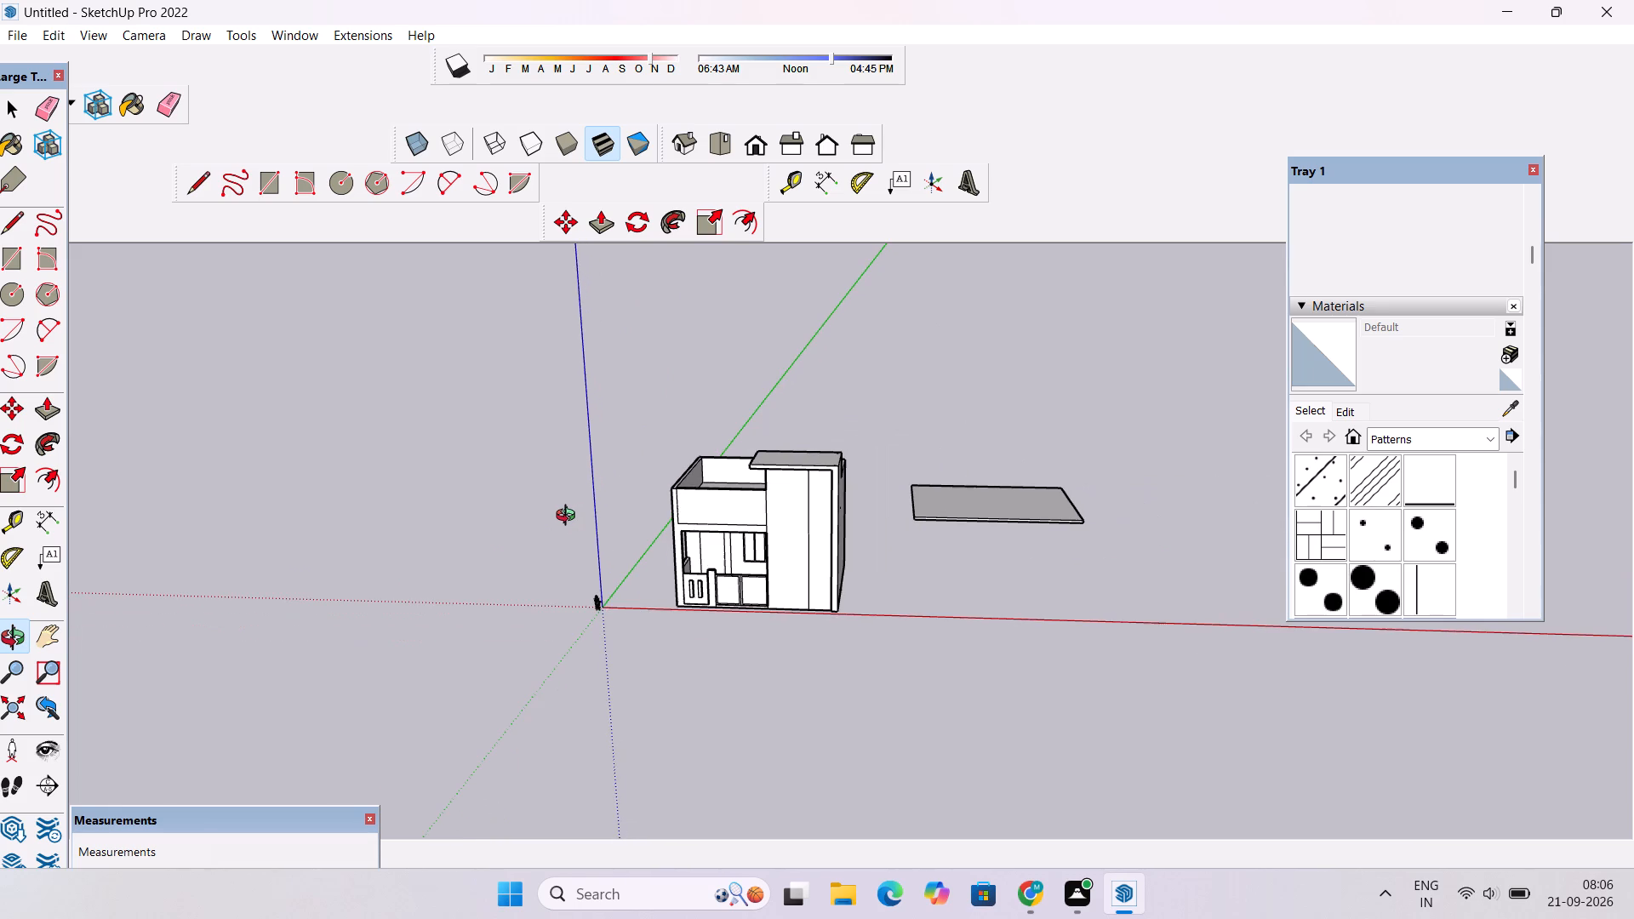
left_click_drag(565, 518, 643, 518)
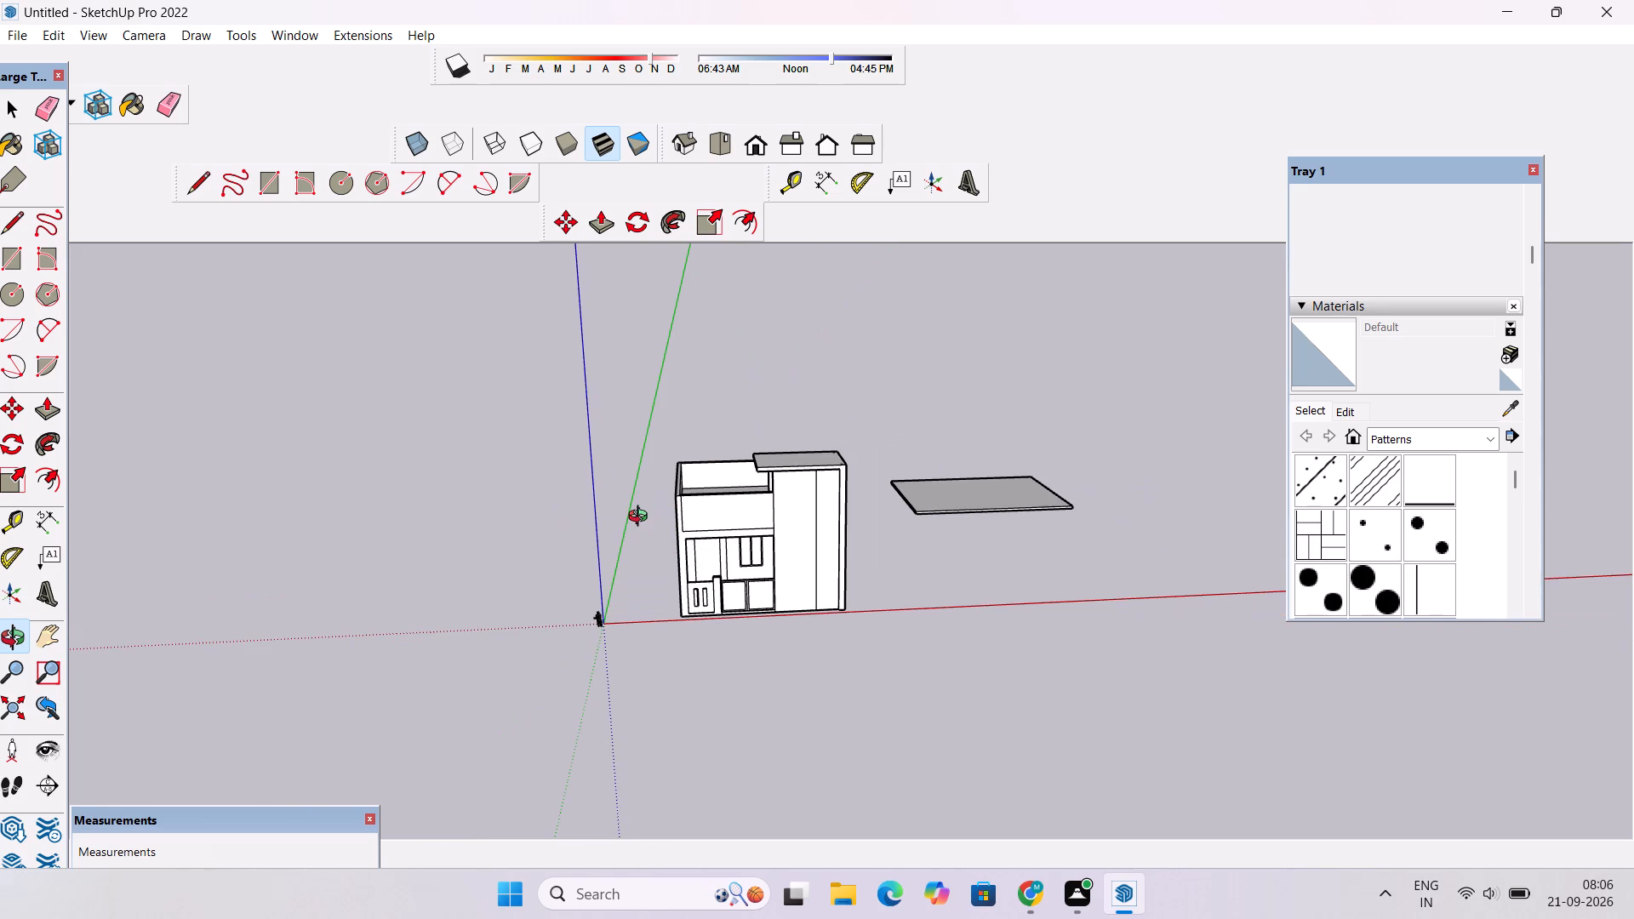
scroll(705, 461, "down", 3)
scroll(705, 461, "up", 4)
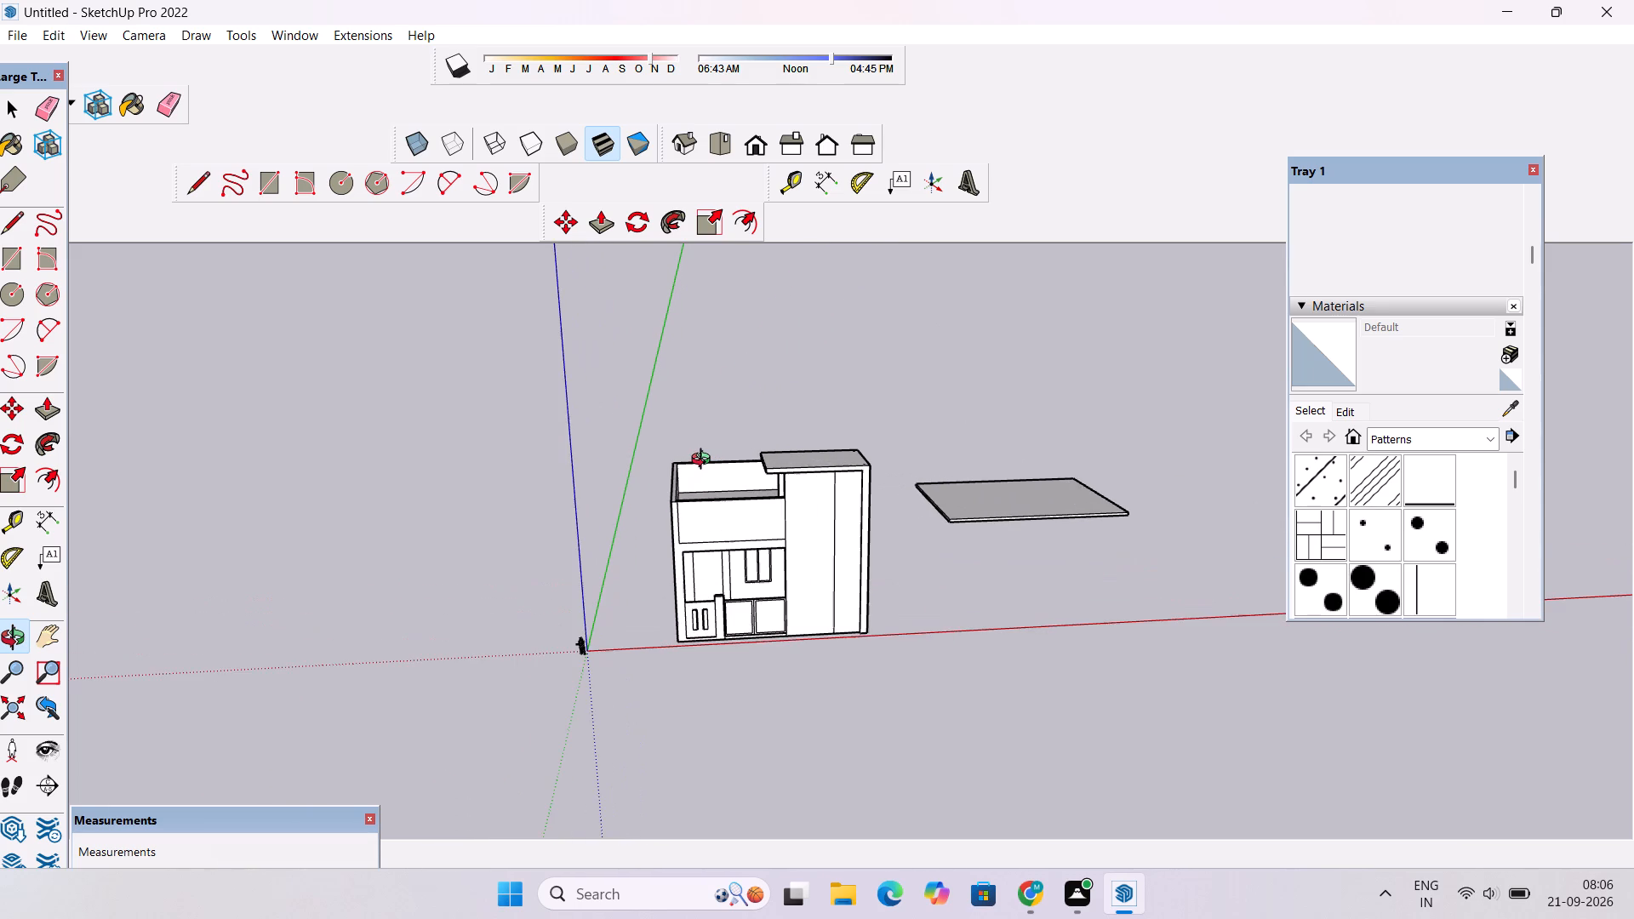
scroll(705, 461, "up", 3)
scroll(705, 461, "down", 4)
scroll(705, 461, "up", 5)
scroll(705, 461, "down", 7)
scroll(705, 461, "up", 6)
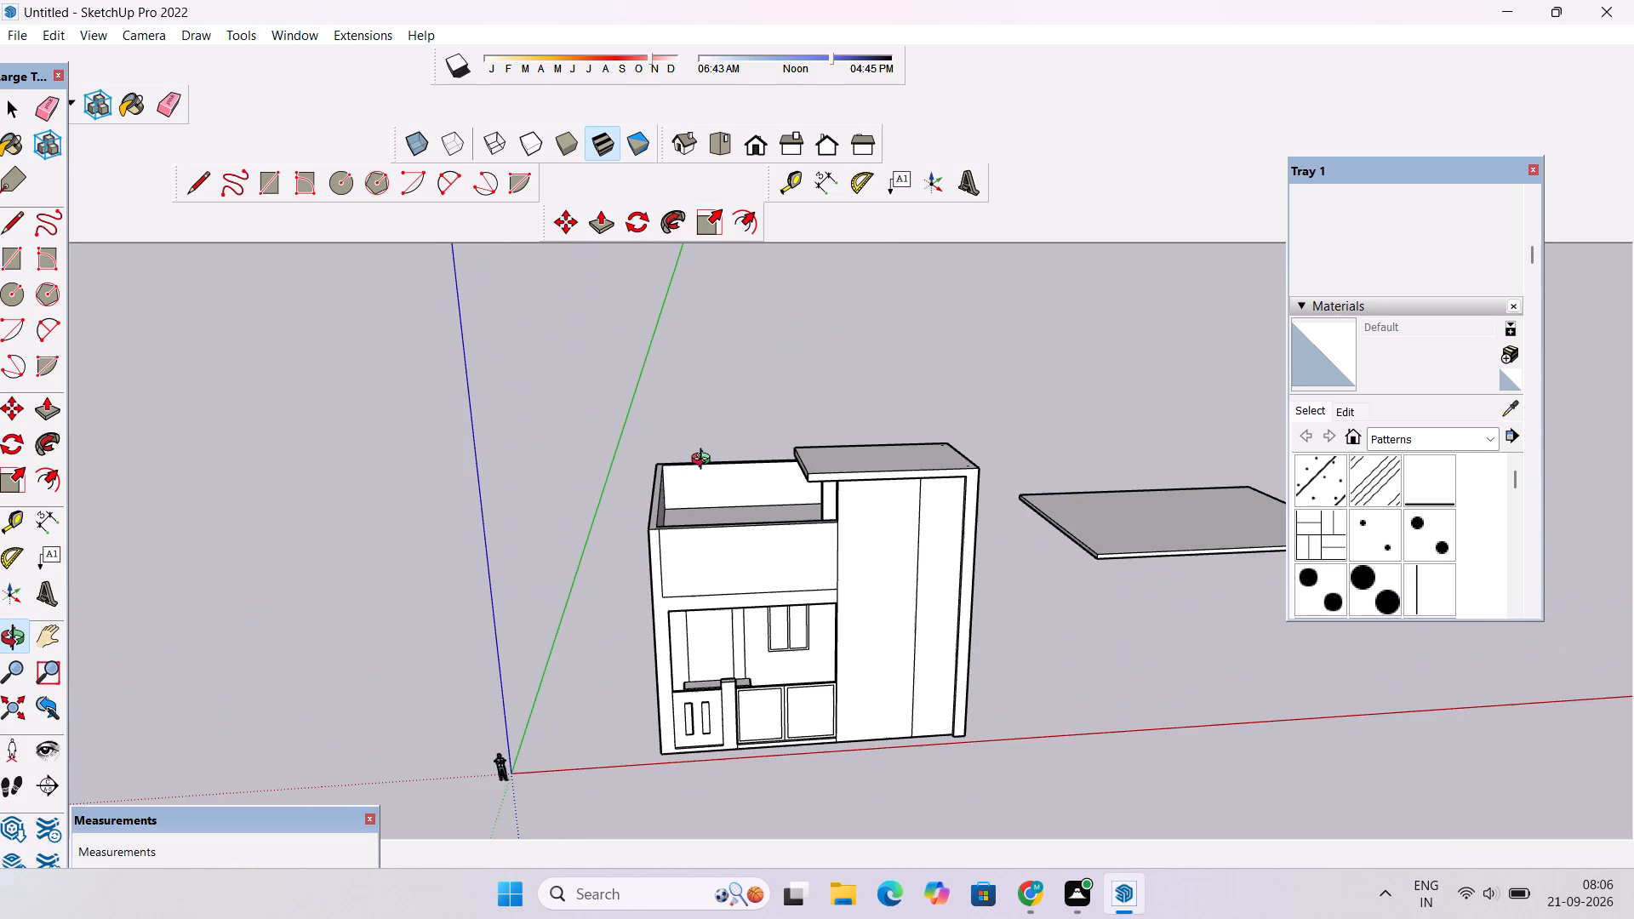
scroll(705, 461, "down", 6)
scroll(705, 461, "up", 6)
scroll(705, 461, "down", 5)
scroll(705, 461, "up", 3)
scroll(705, 461, "down", 1)
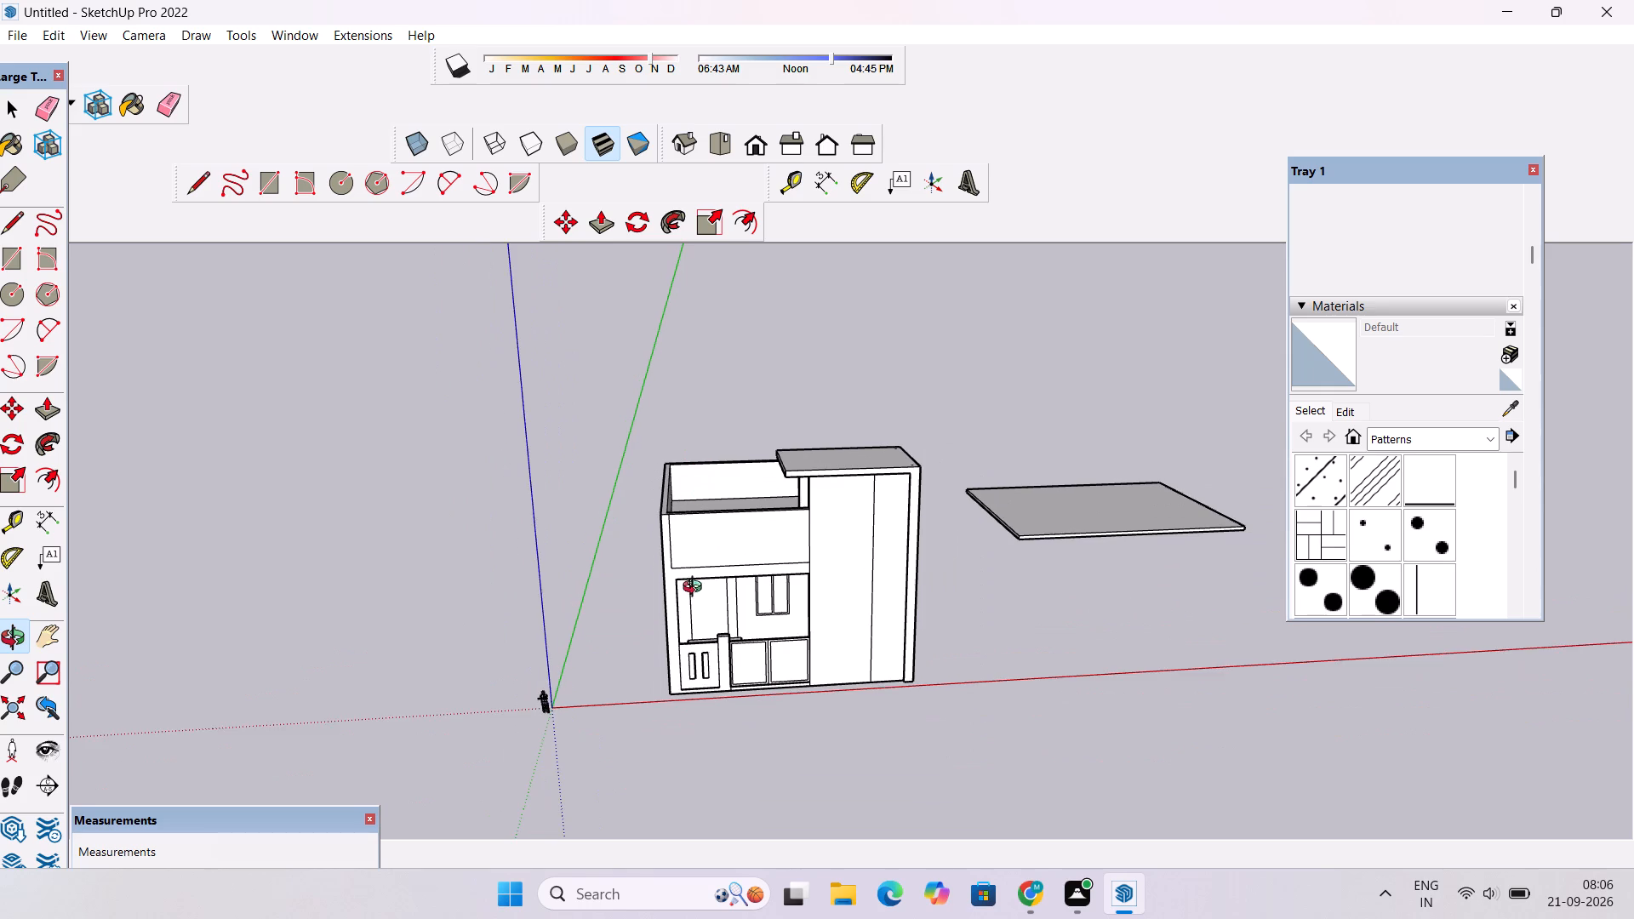
left_click_drag(696, 589, 631, 502)
scroll(626, 499, "down", 6)
left_click_drag(726, 633, 774, 473, "shift")
scroll(768, 395, "up", 3)
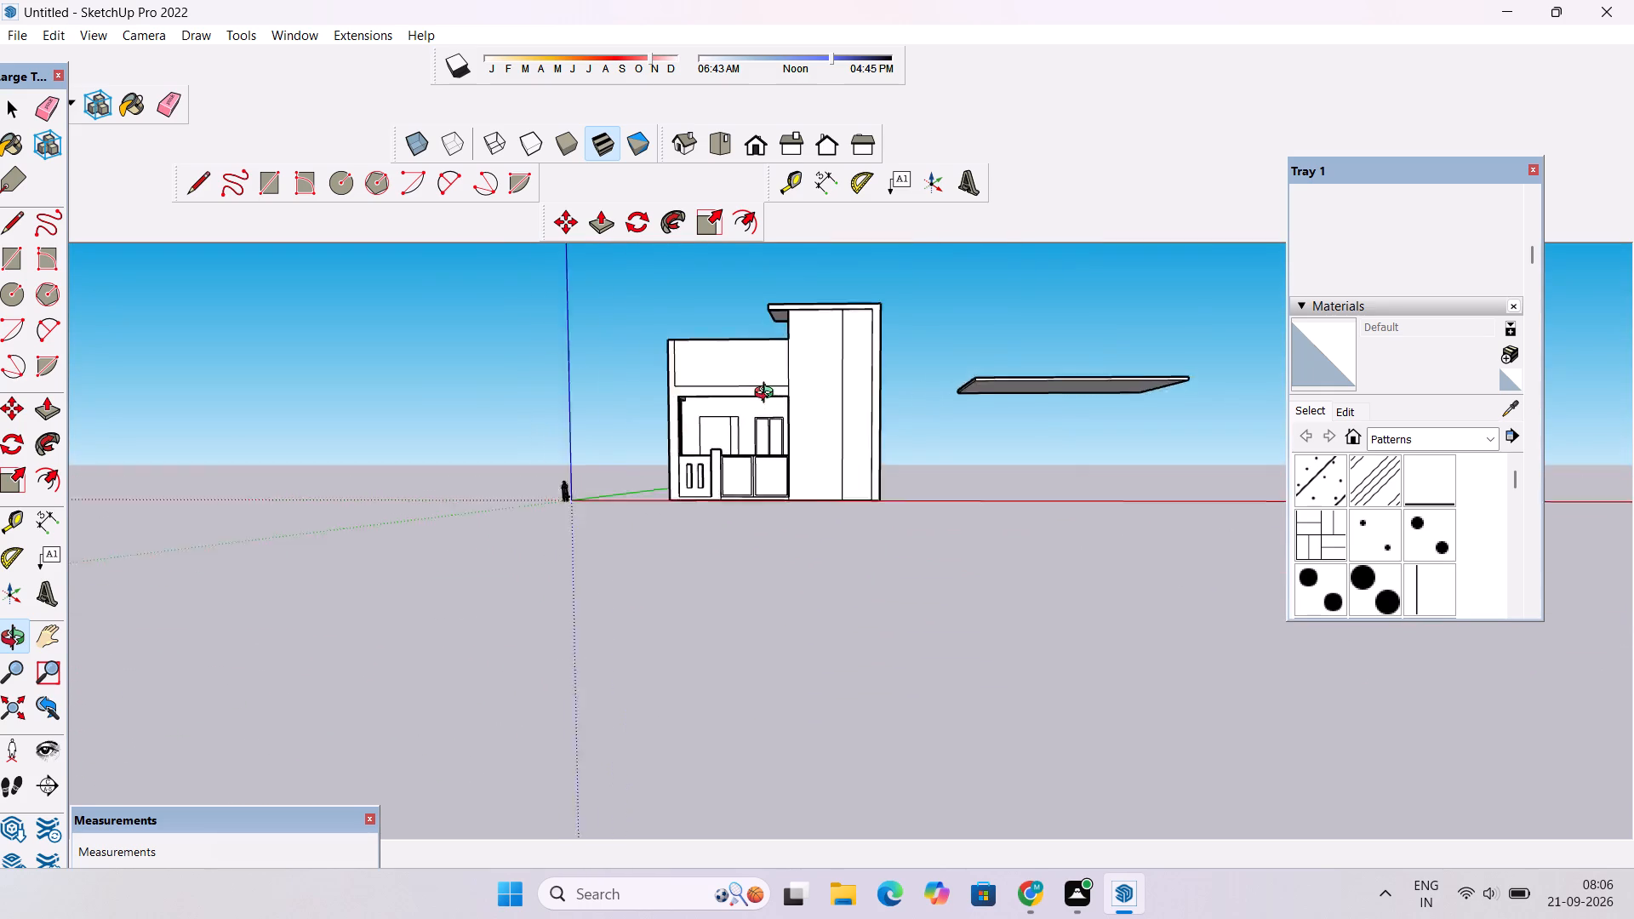
scroll(768, 395, "up", 1)
left_click_drag(784, 410, 1110, 597)
scroll(876, 396, "up", 6)
left_click_drag(922, 542, 852, 439)
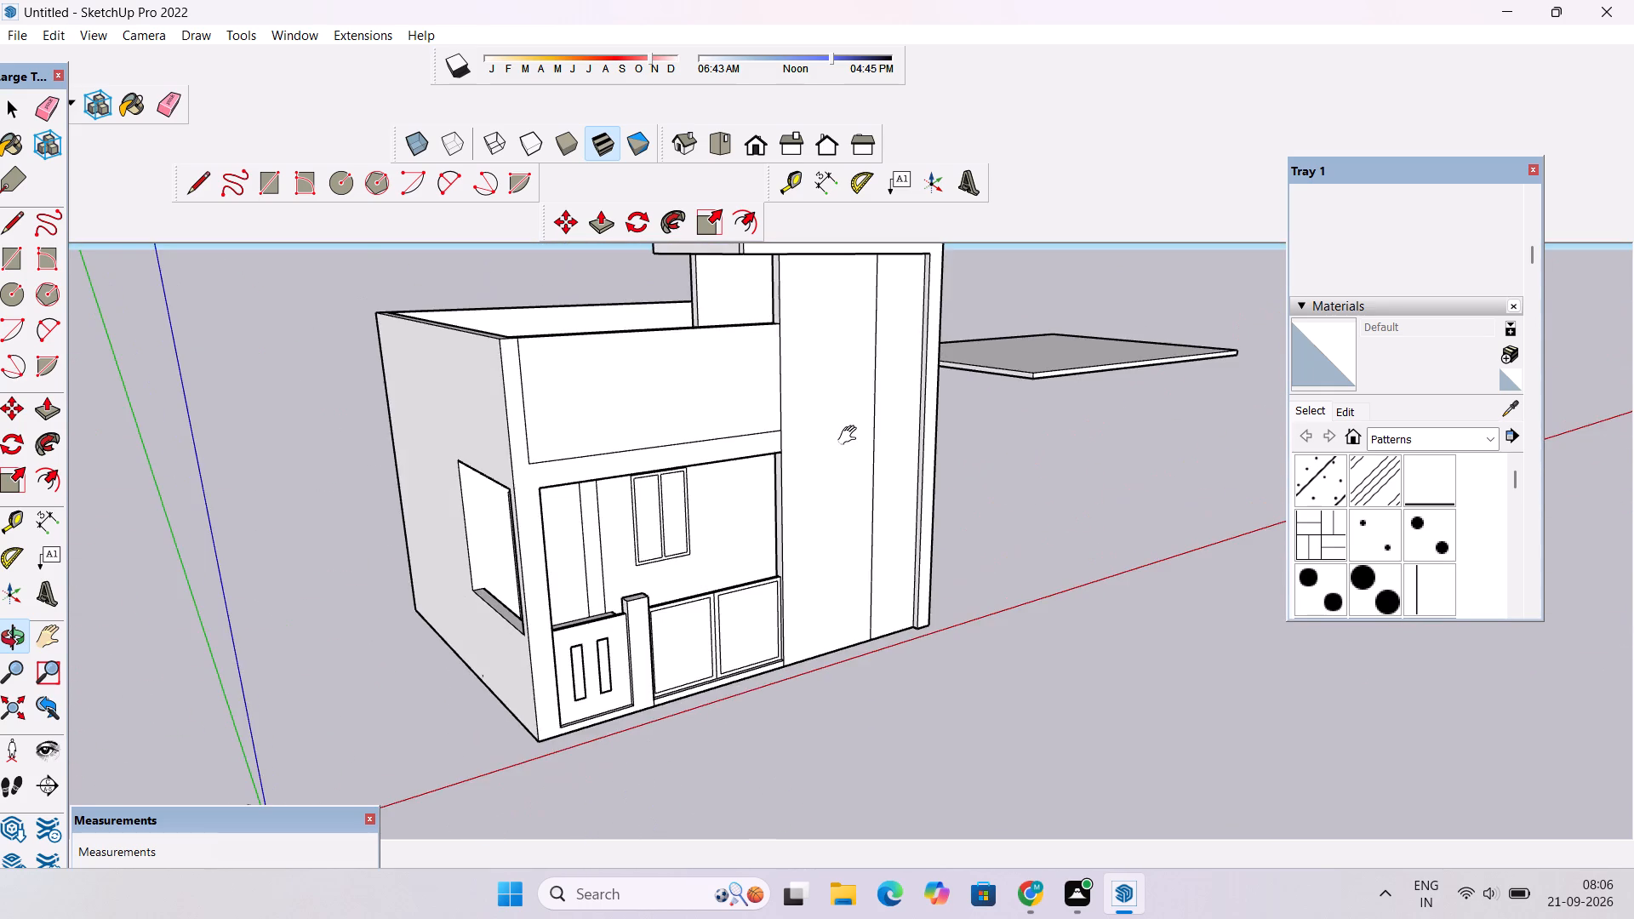
Examine the house's front elevation and tower from raised, low and frontal viewpoints.
left_click_drag(851, 436, 837, 530, "shift")
scroll(837, 530, "down", 3)
left_click_drag(837, 551, 774, 480)
left_click_drag(777, 471, 792, 557, "shift")
left_click_drag(871, 656, 803, 608)
scroll(797, 602, "up", 2)
left_click_drag(877, 671, 808, 693)
left_click_drag(812, 722, 806, 641)
left_click_drag(808, 642, 803, 665)
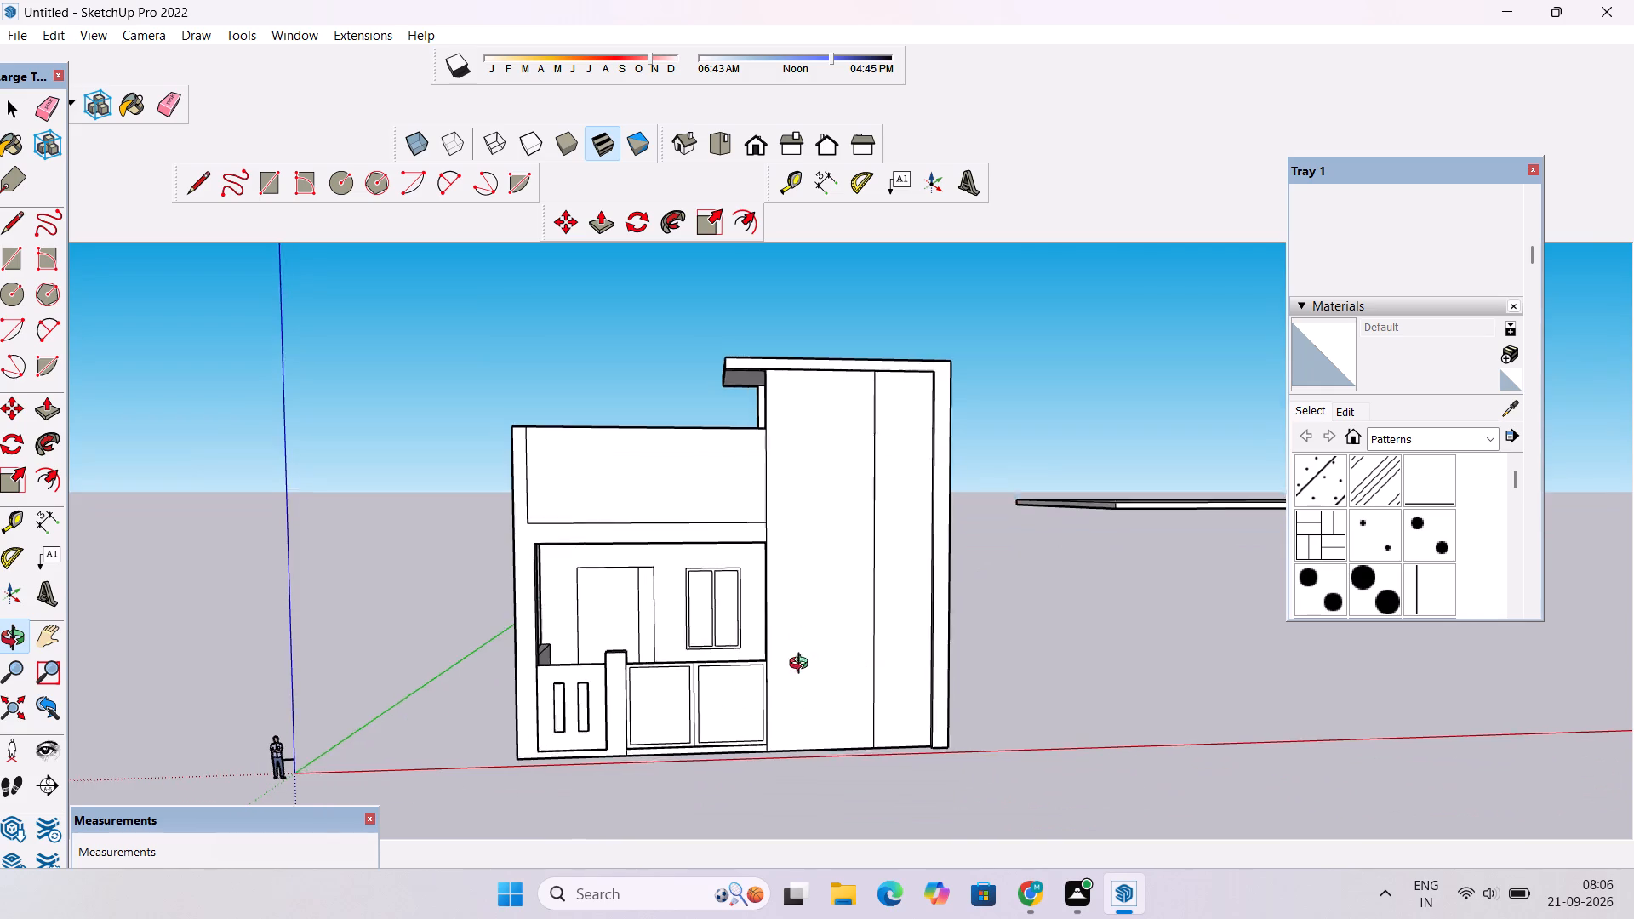
left_click_drag(803, 665, 776, 687)
scroll(762, 661, "up", 5)
left_click_drag(848, 625, 845, 659, "shift")
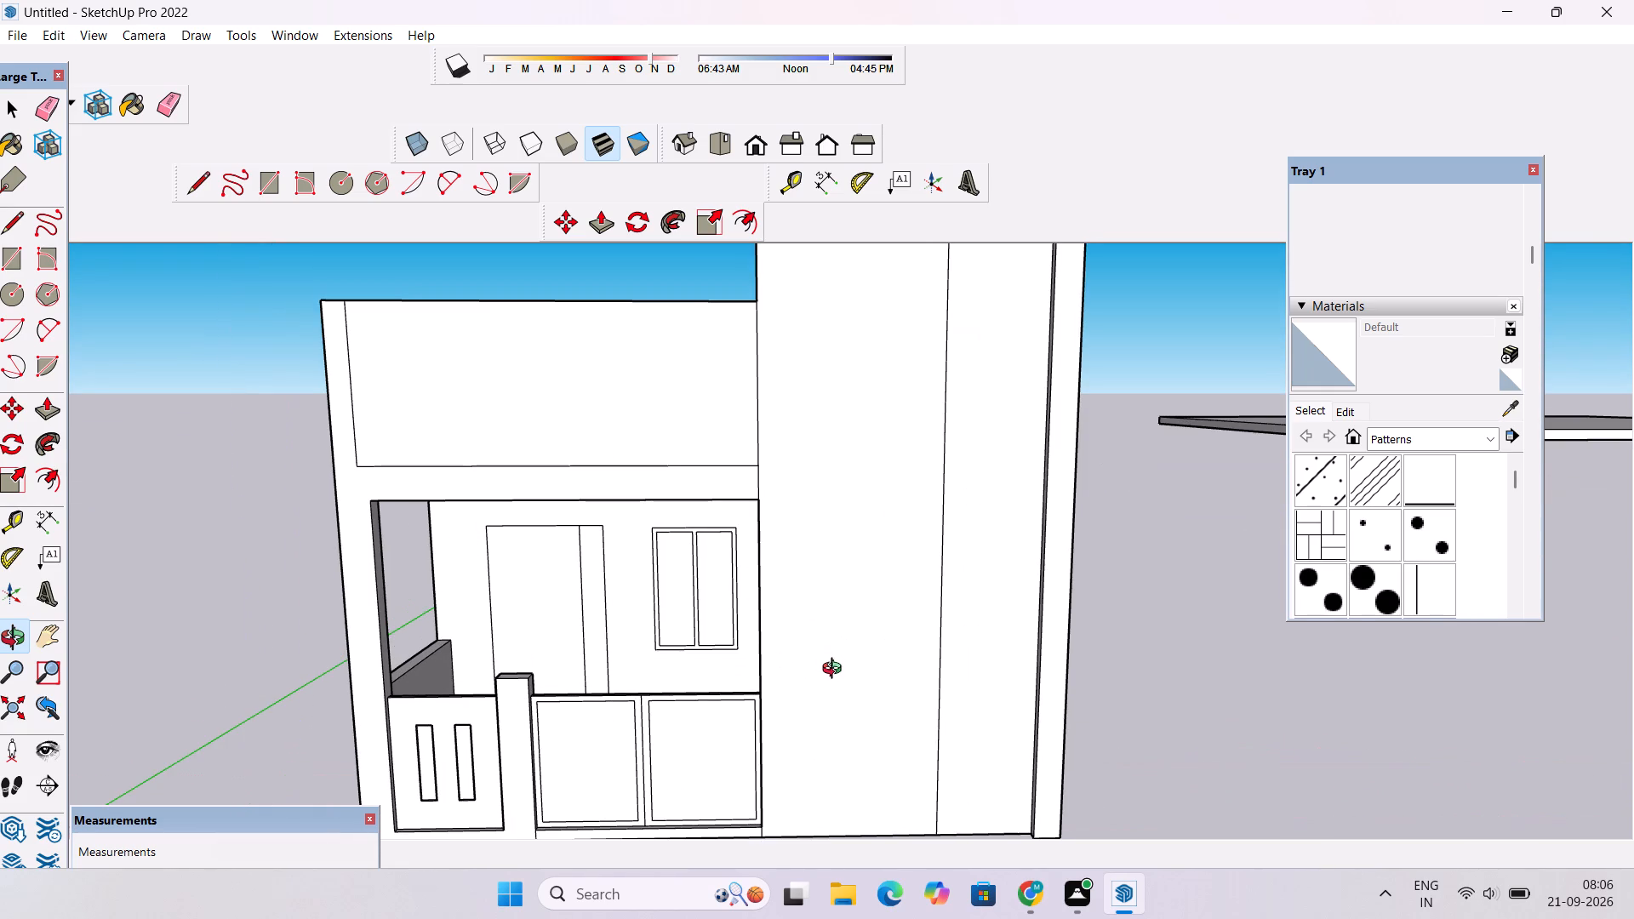
left_click_drag(836, 671, 858, 632)
scroll(863, 608, "down", 5)
left_click_drag(867, 571, 870, 545)
left_click_drag(875, 529, 877, 574)
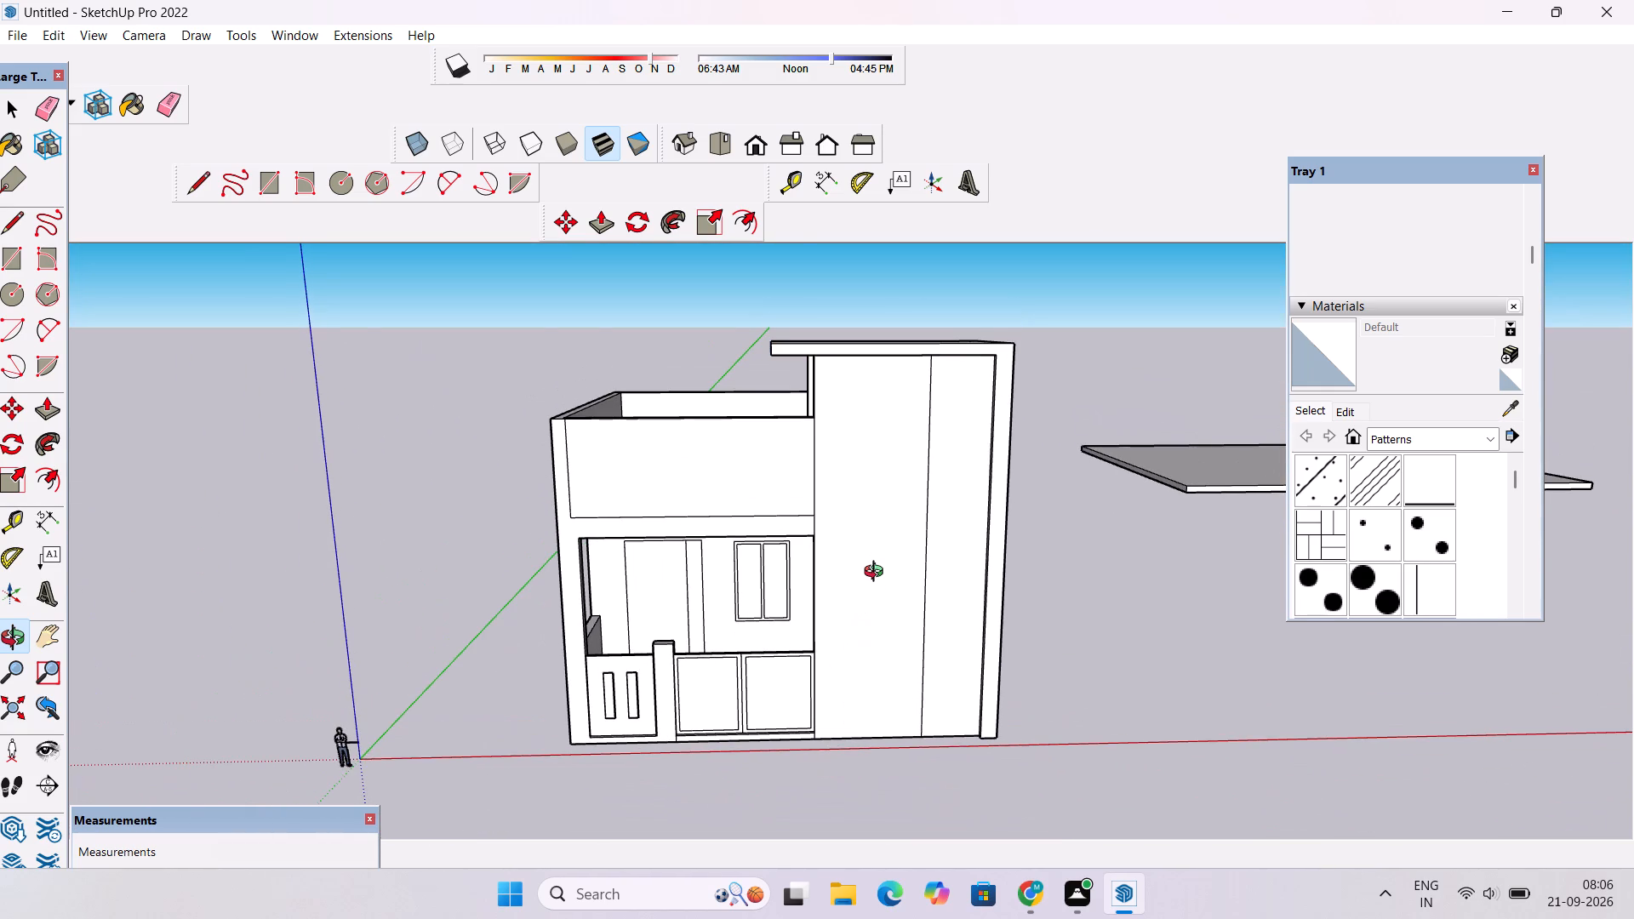
scroll(877, 574, "down", 1)
left_click_drag(877, 574, 918, 625, "shift")
left_click_drag(841, 659, 842, 623)
left_click_drag(842, 616, 854, 635, "shift")
scroll(854, 635, "up", 2)
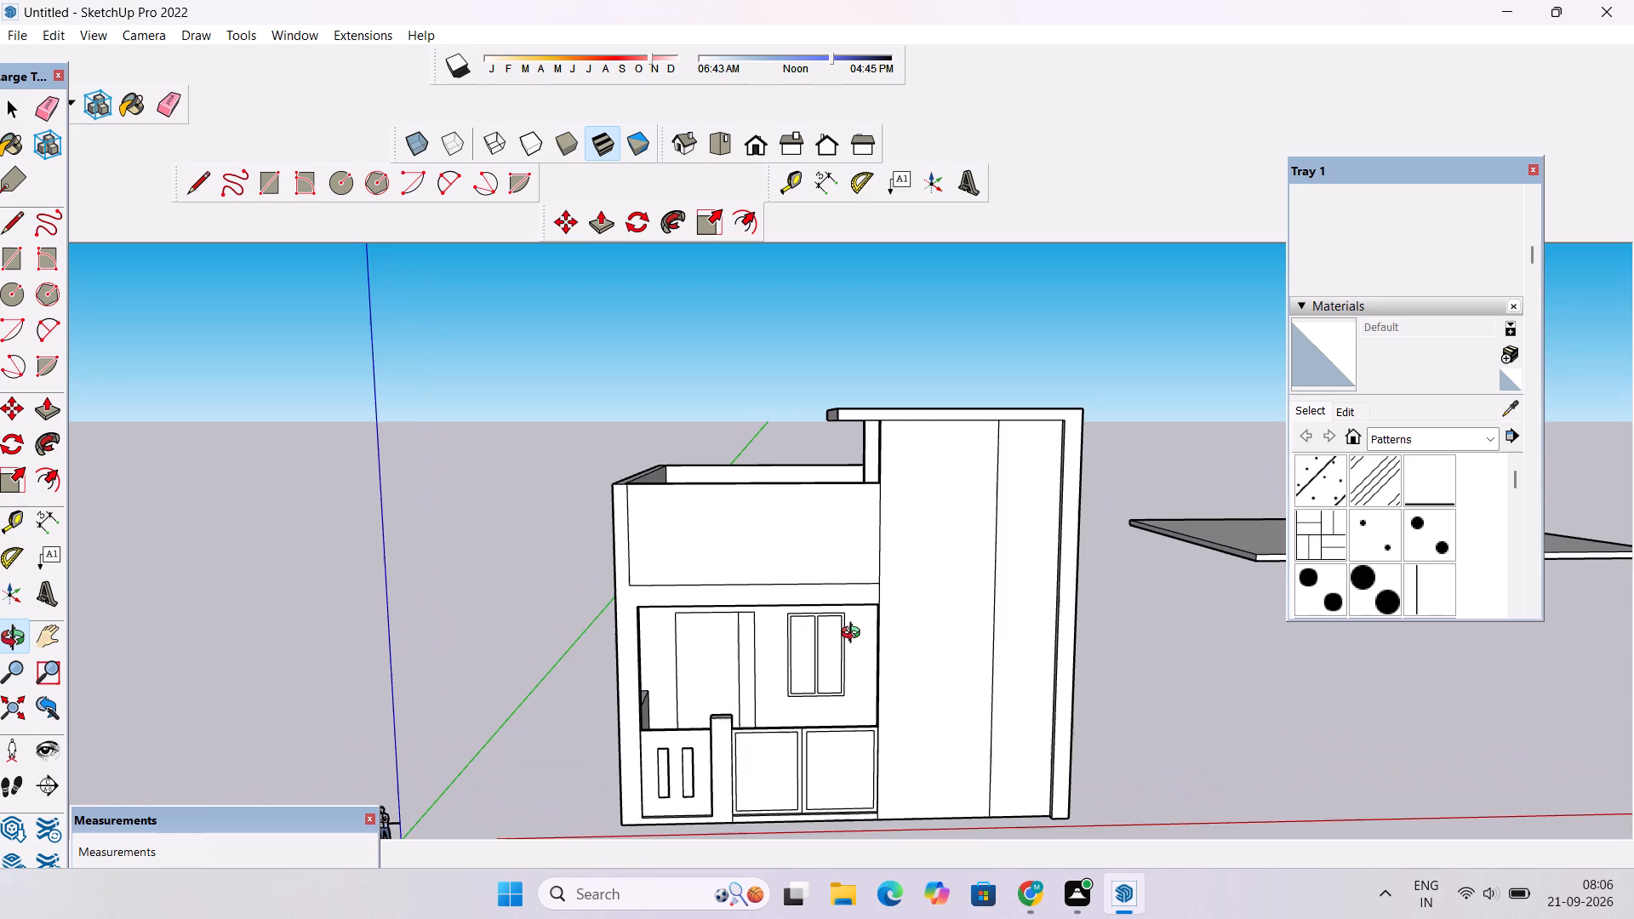
left_click_drag(854, 635, 851, 657, "shift")
Place two vertical guides across the upper wall, 13' inward from the panel's outer vertical line and a further 12' toward the tower.
key("t")
scroll(847, 629, "down", 1)
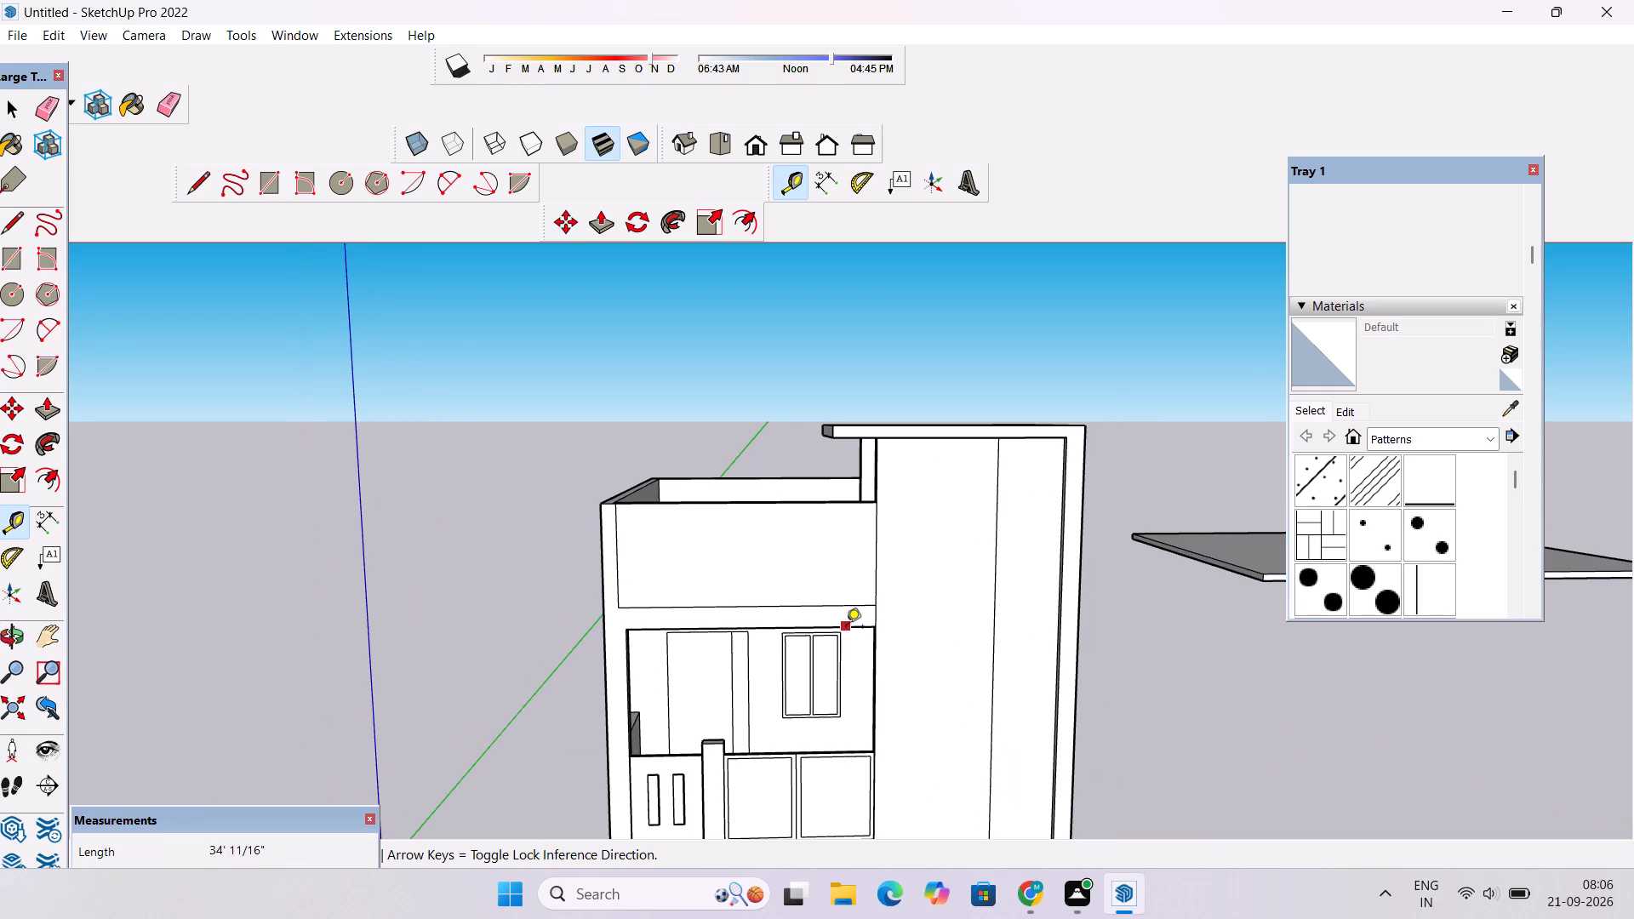
left_click(618, 559)
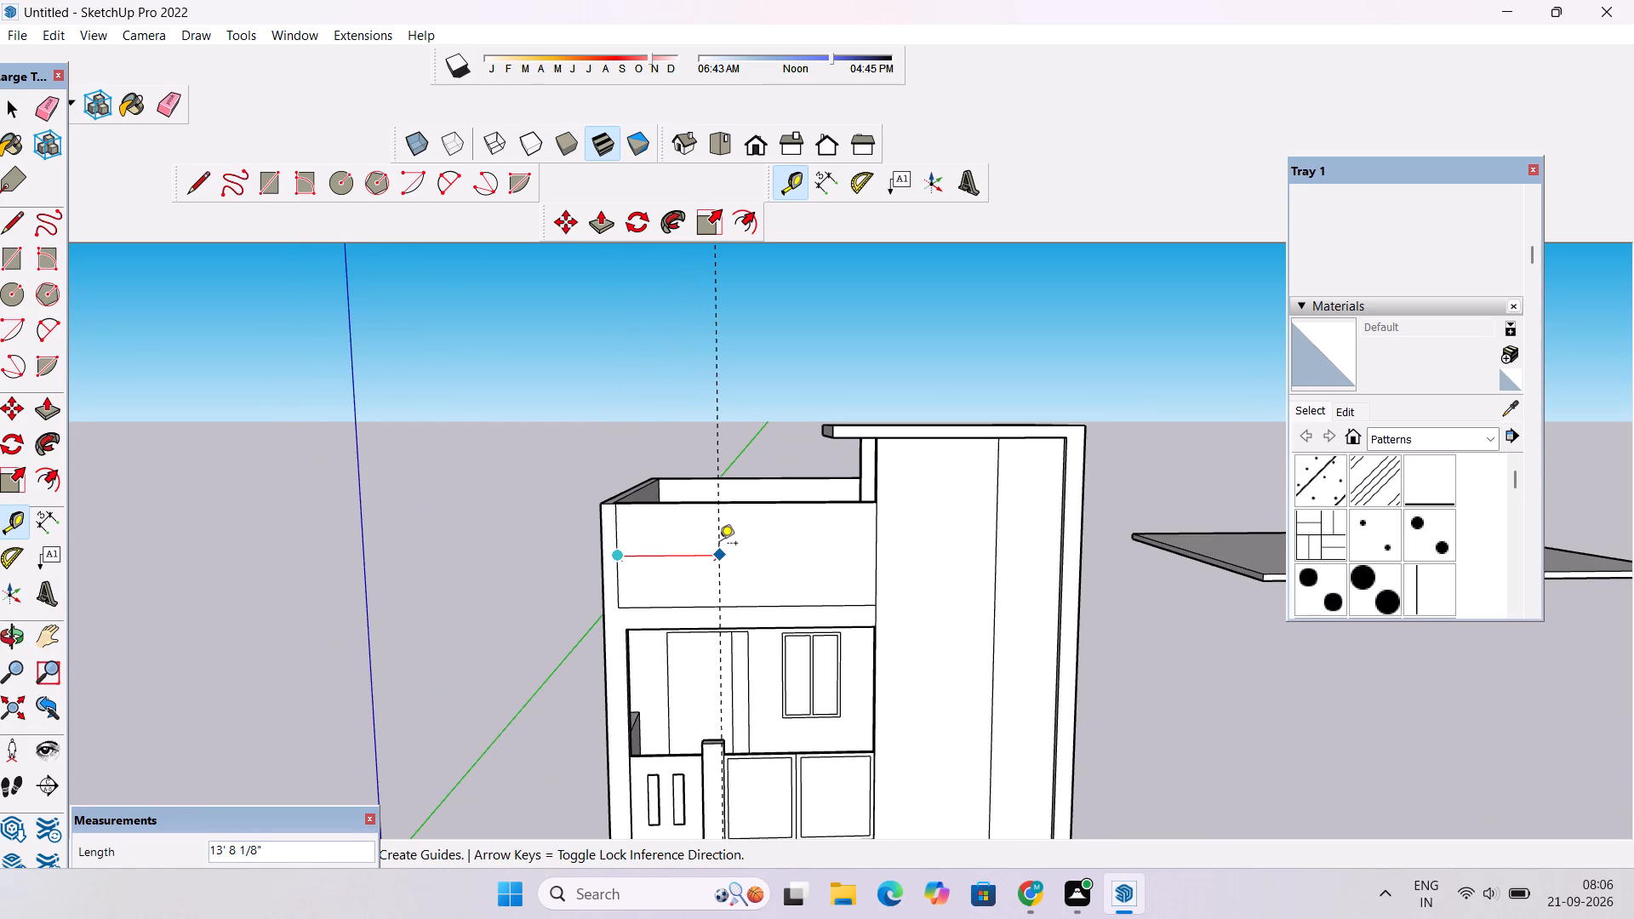
type("13'")
key("Return")
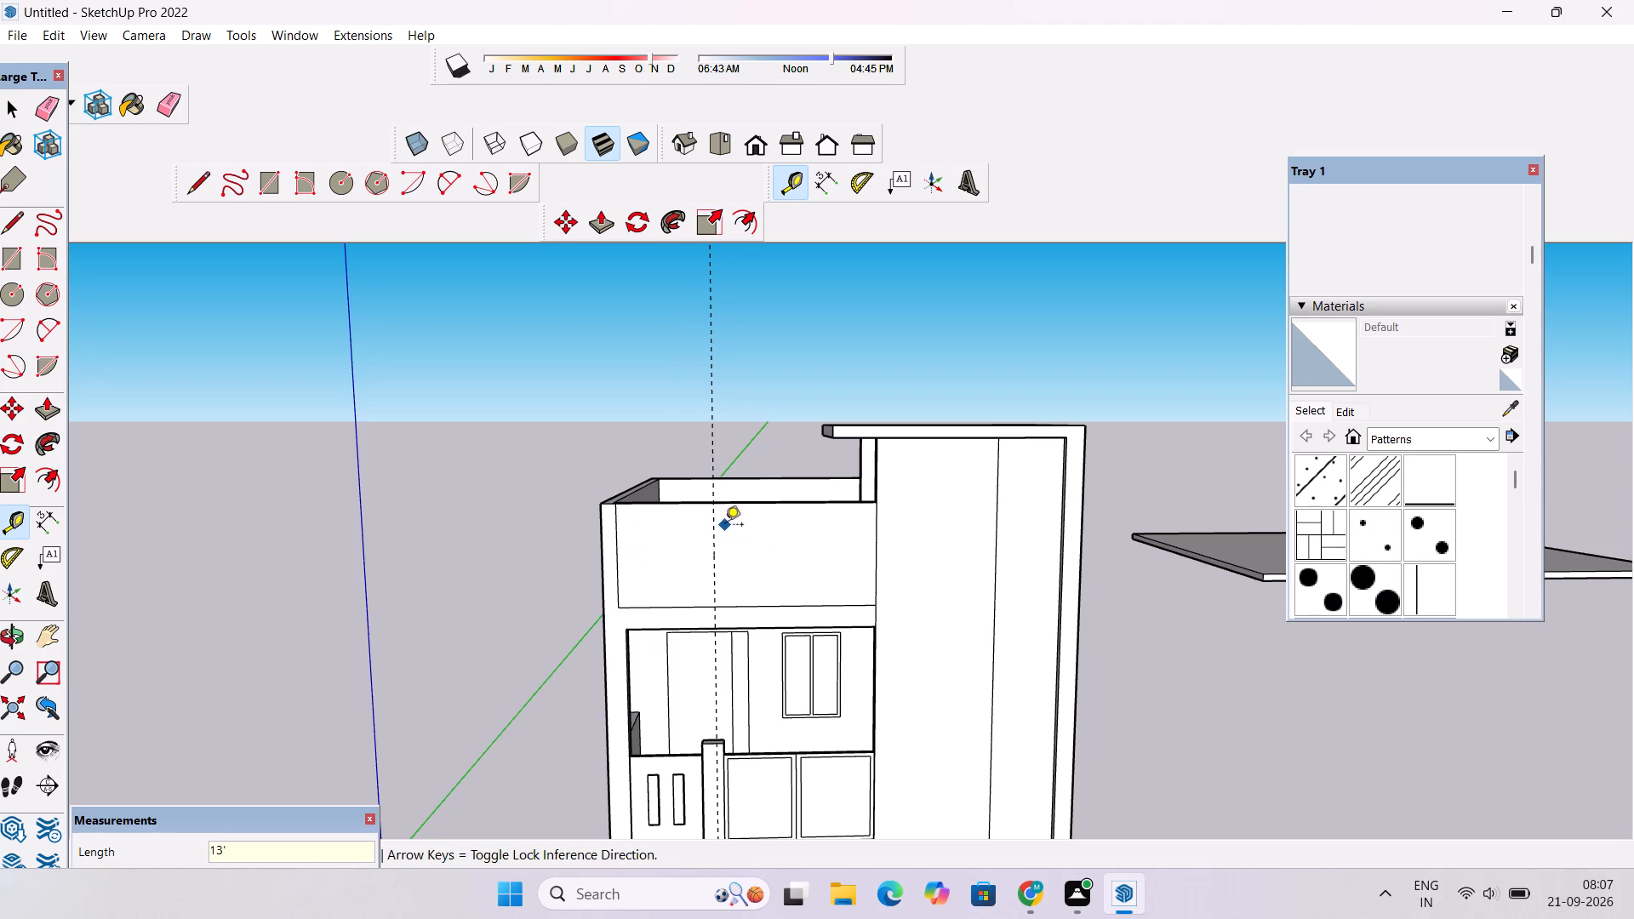
left_click(717, 522)
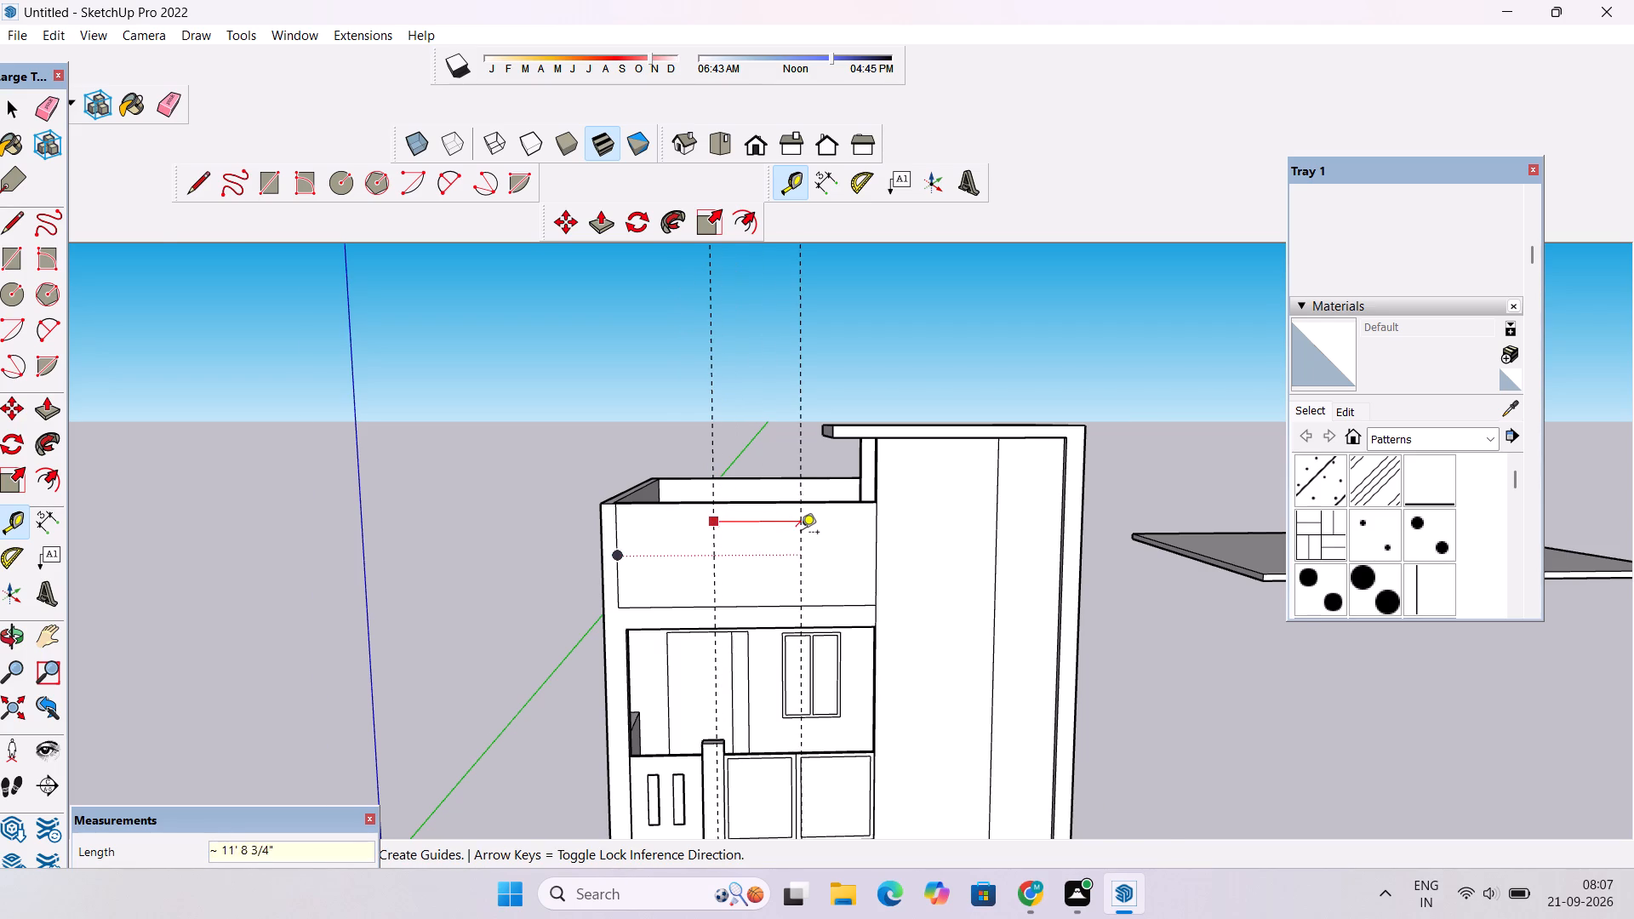
scroll(801, 534, "up", 3)
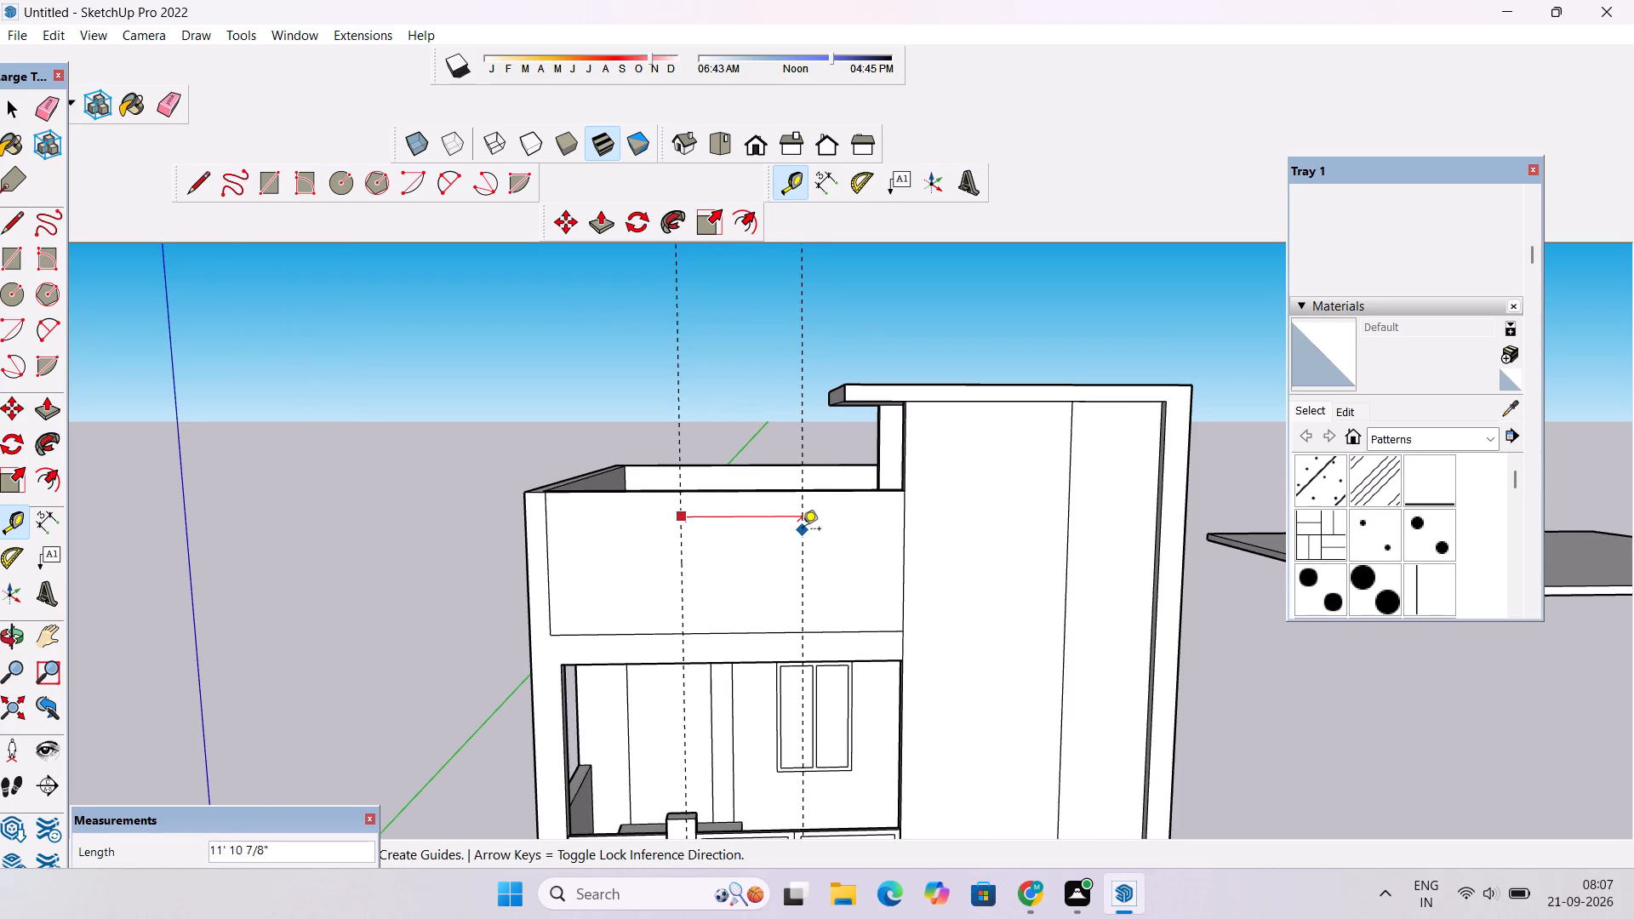
type("12'")
key("Return")
Draw two vertical lines about 14' 2" long along the guides, between the upper wall panel's bottom line and the wall's top edge.
key("l")
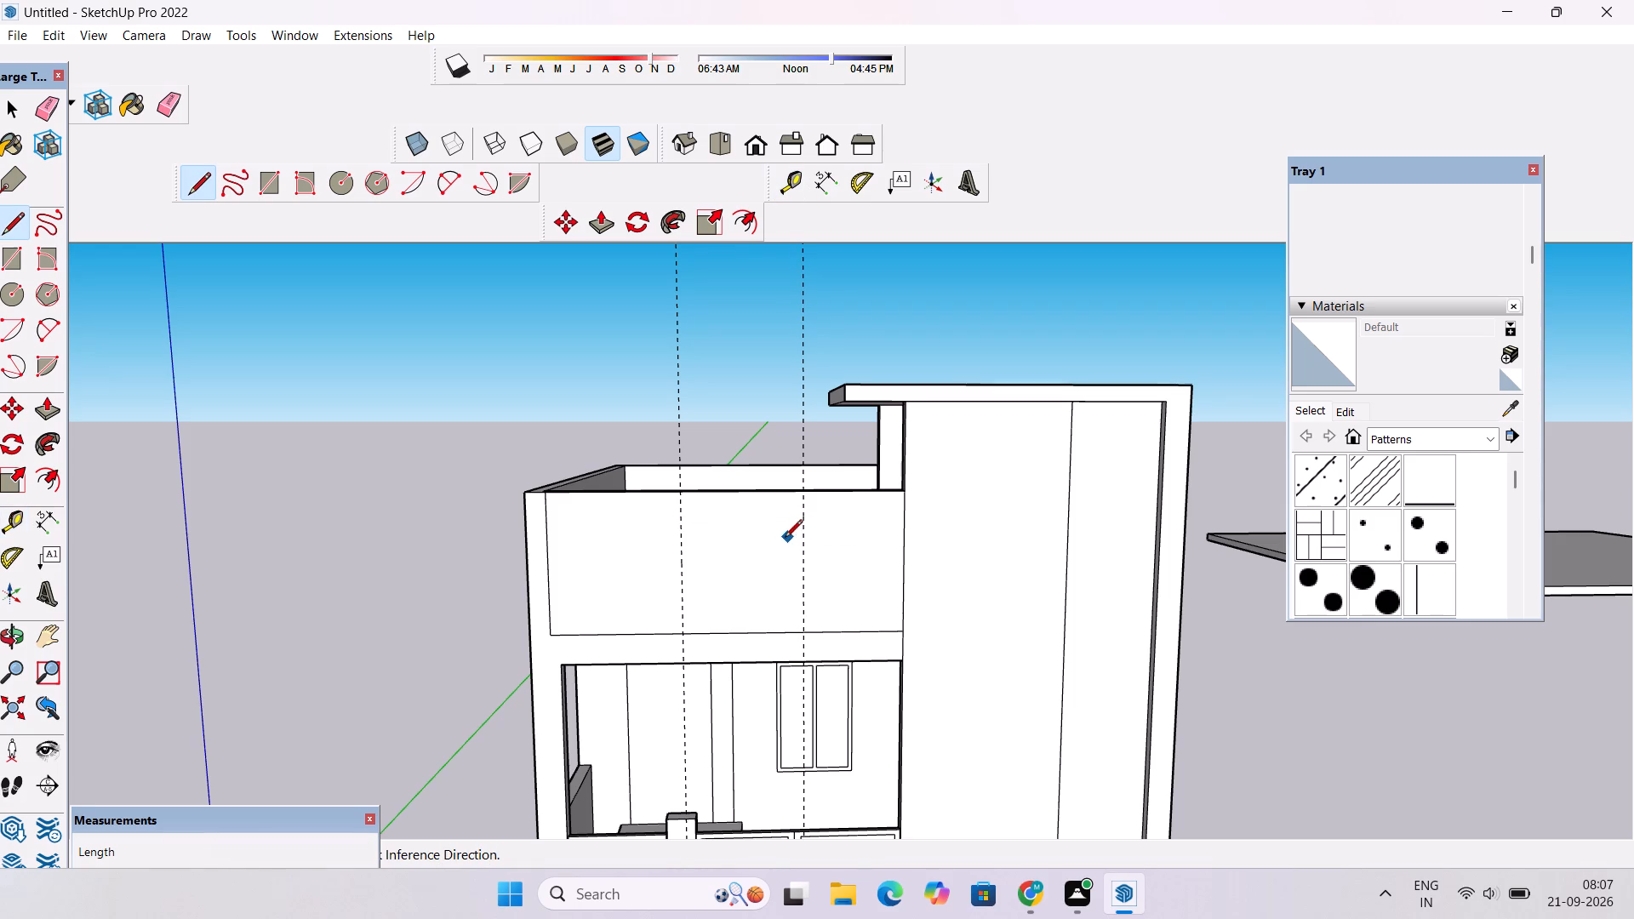
scroll(783, 548, "down", 7)
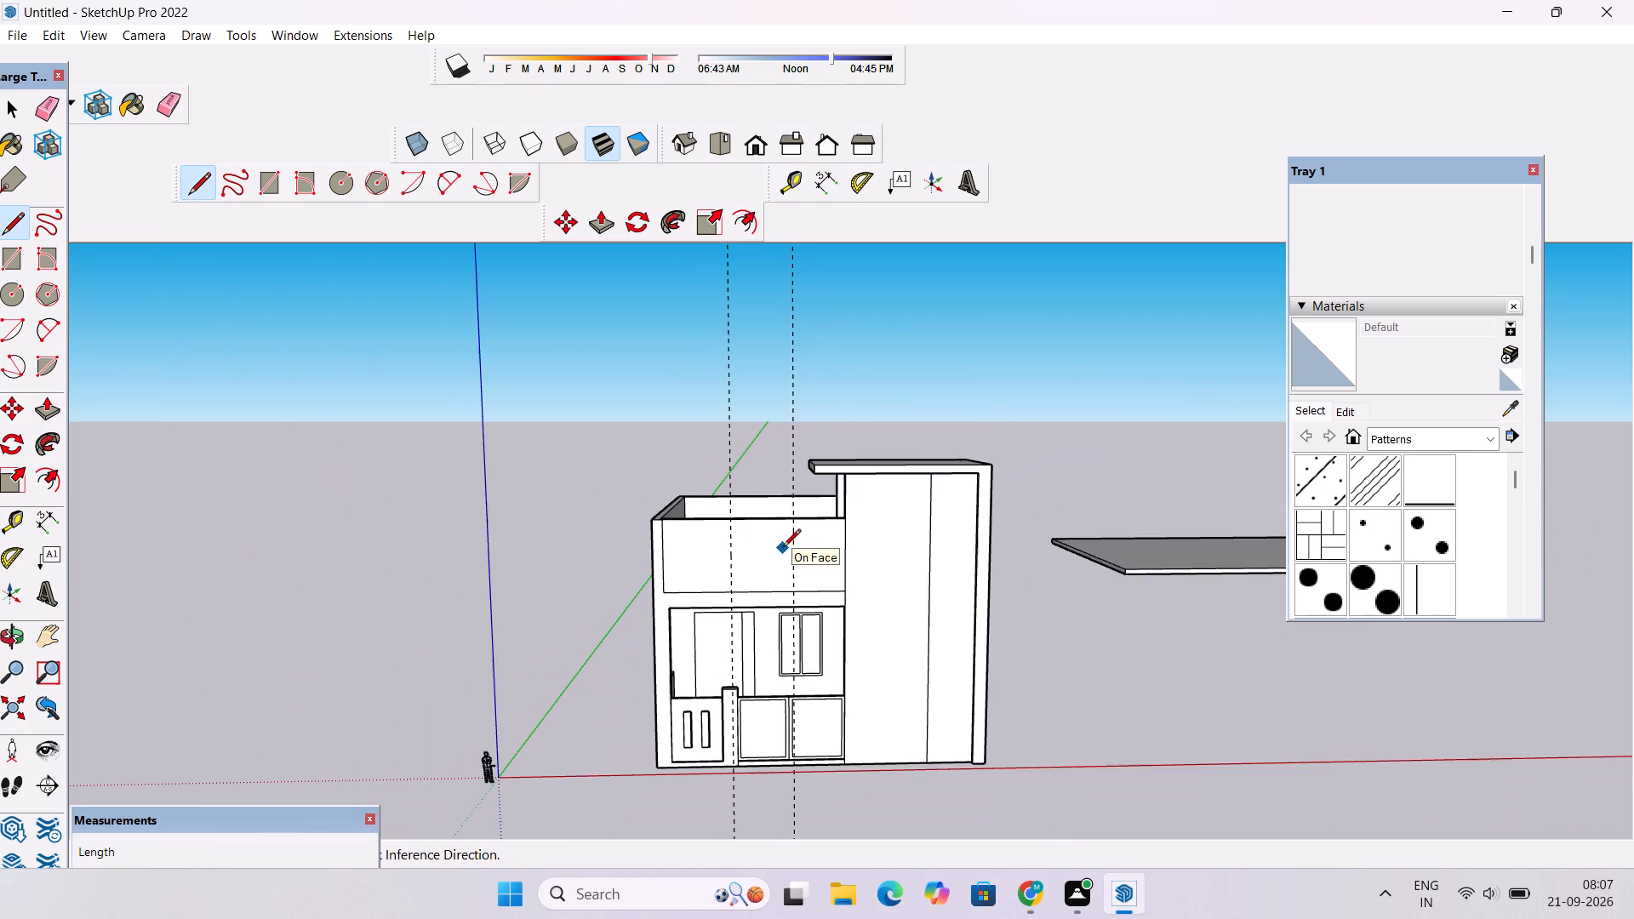
scroll(783, 548, "down", 2)
scroll(774, 563, "up", 1)
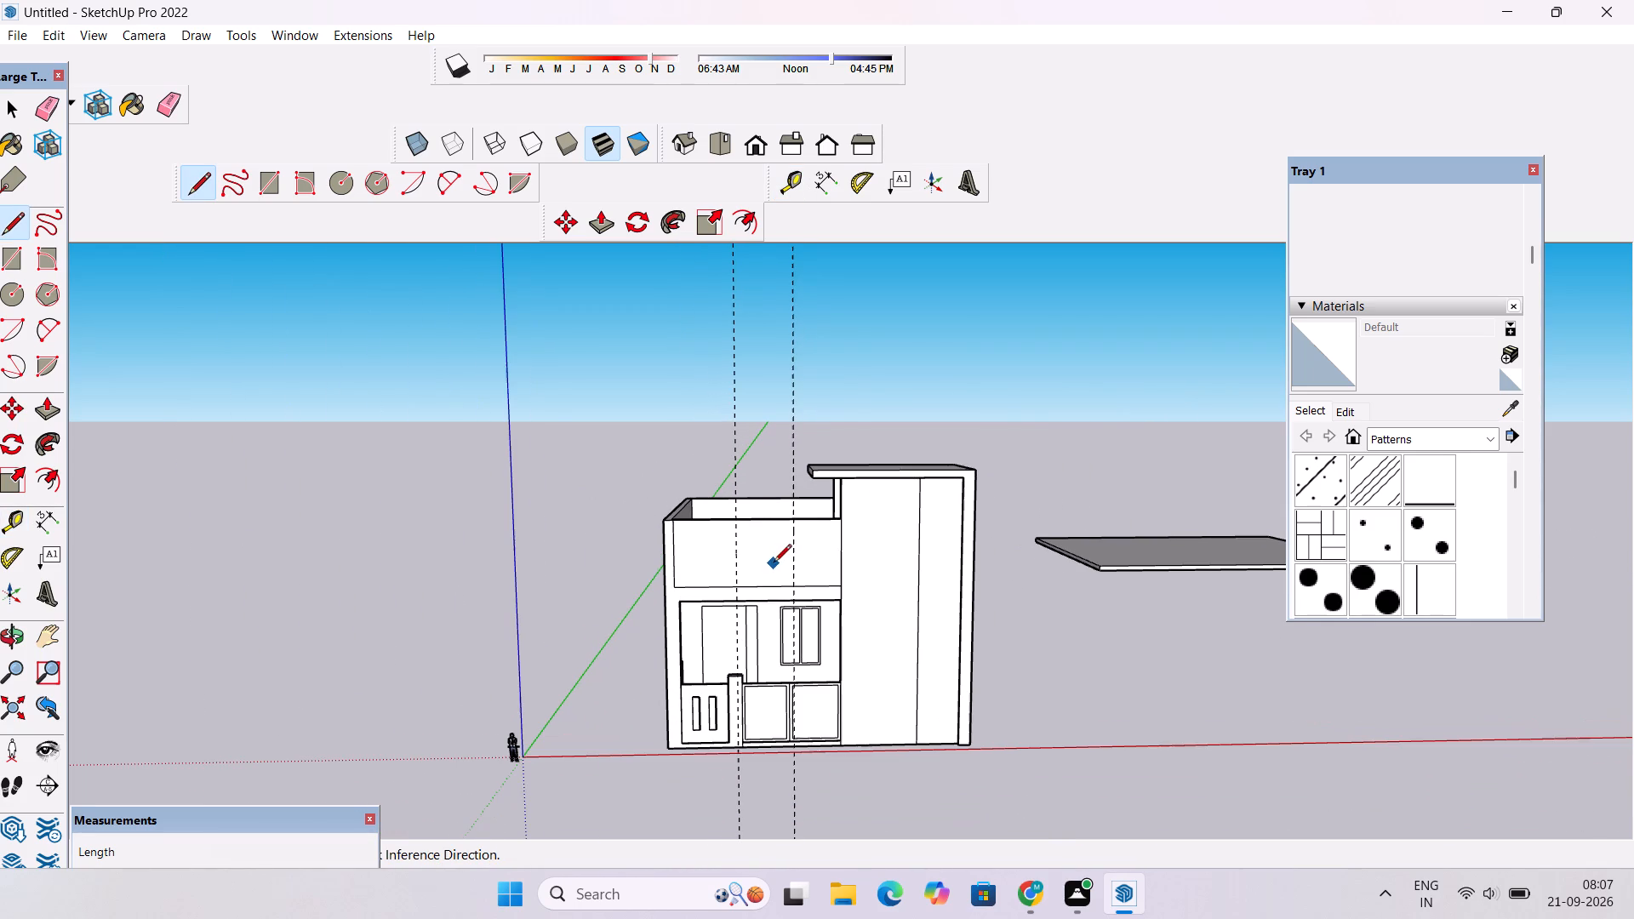
scroll(775, 594, "up", 3)
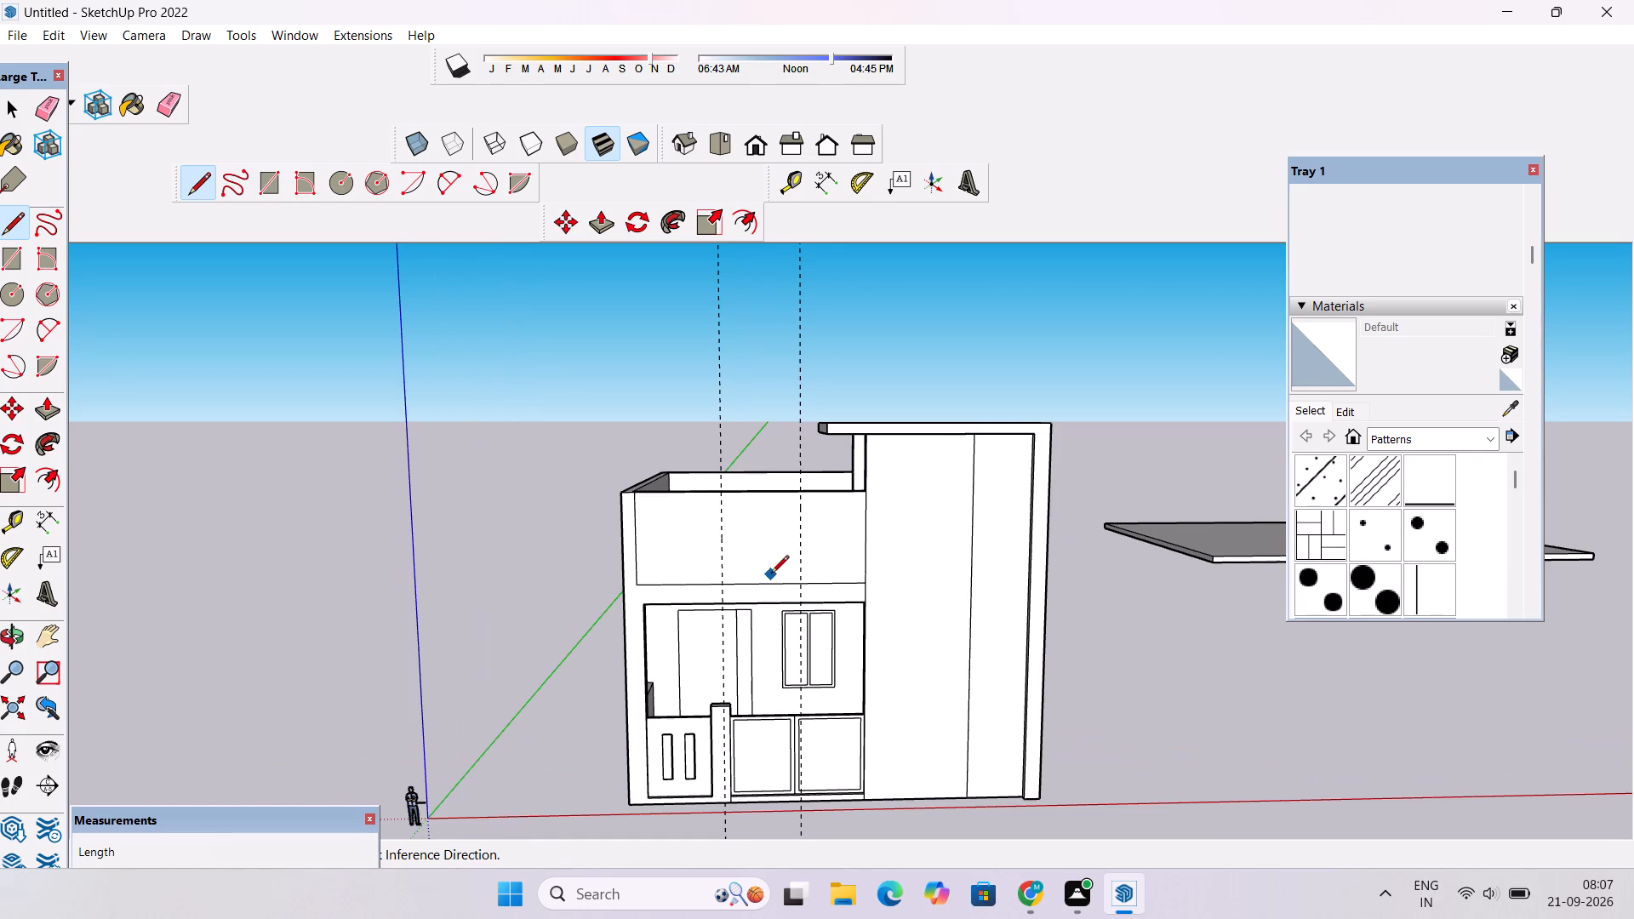
scroll(780, 614, "down", 1)
scroll(782, 616, "up", 8)
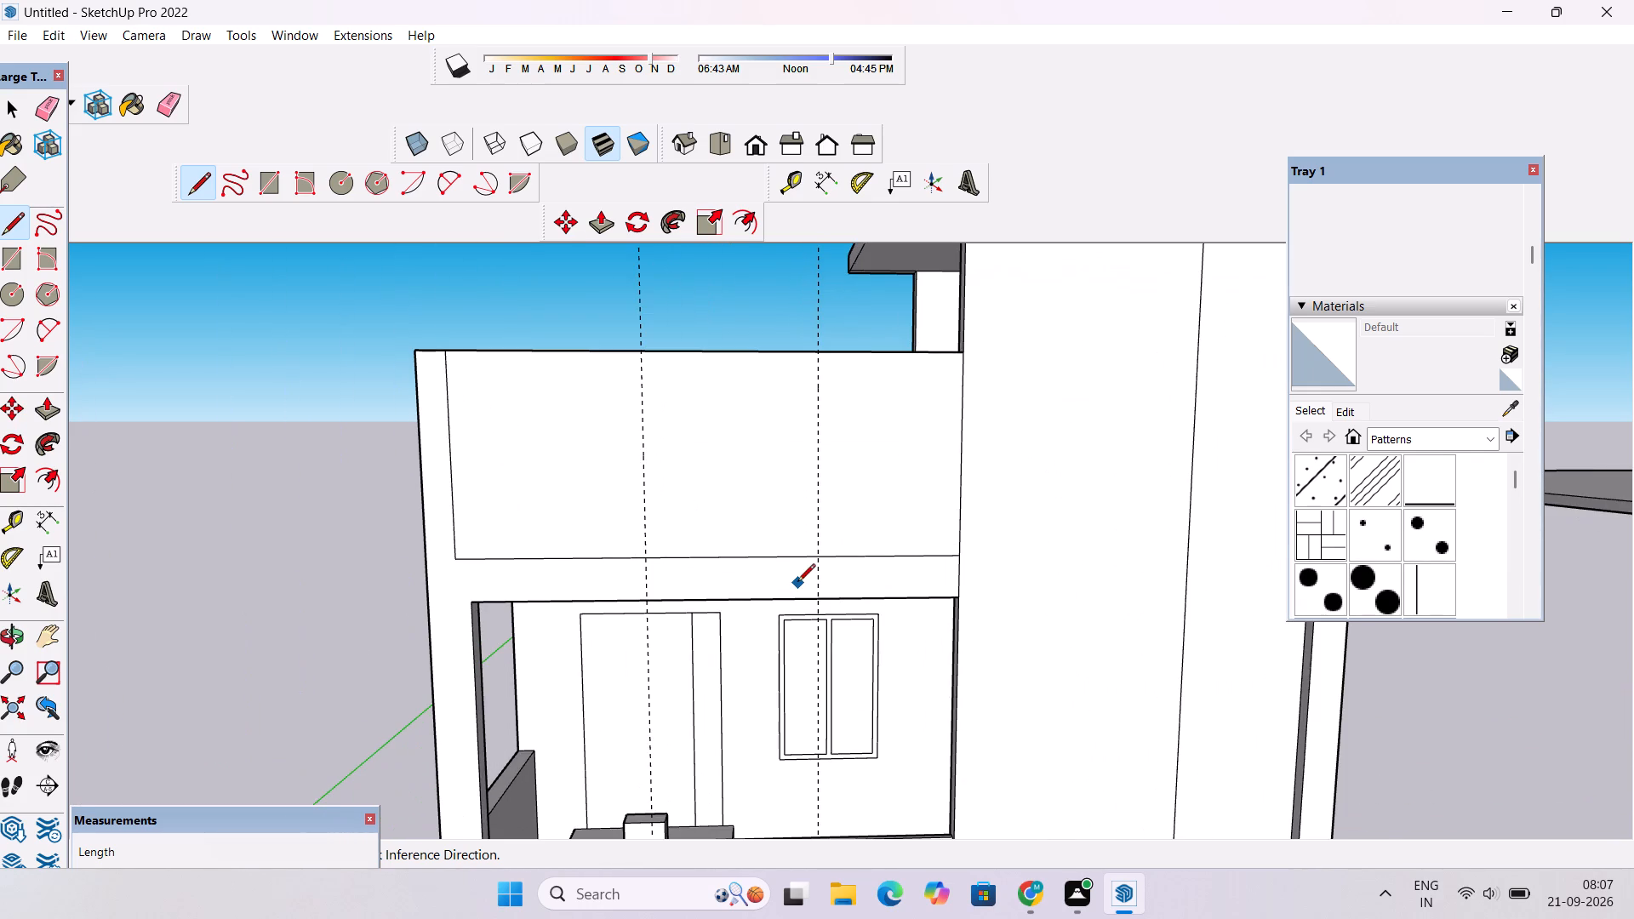
scroll(797, 583, "up", 3)
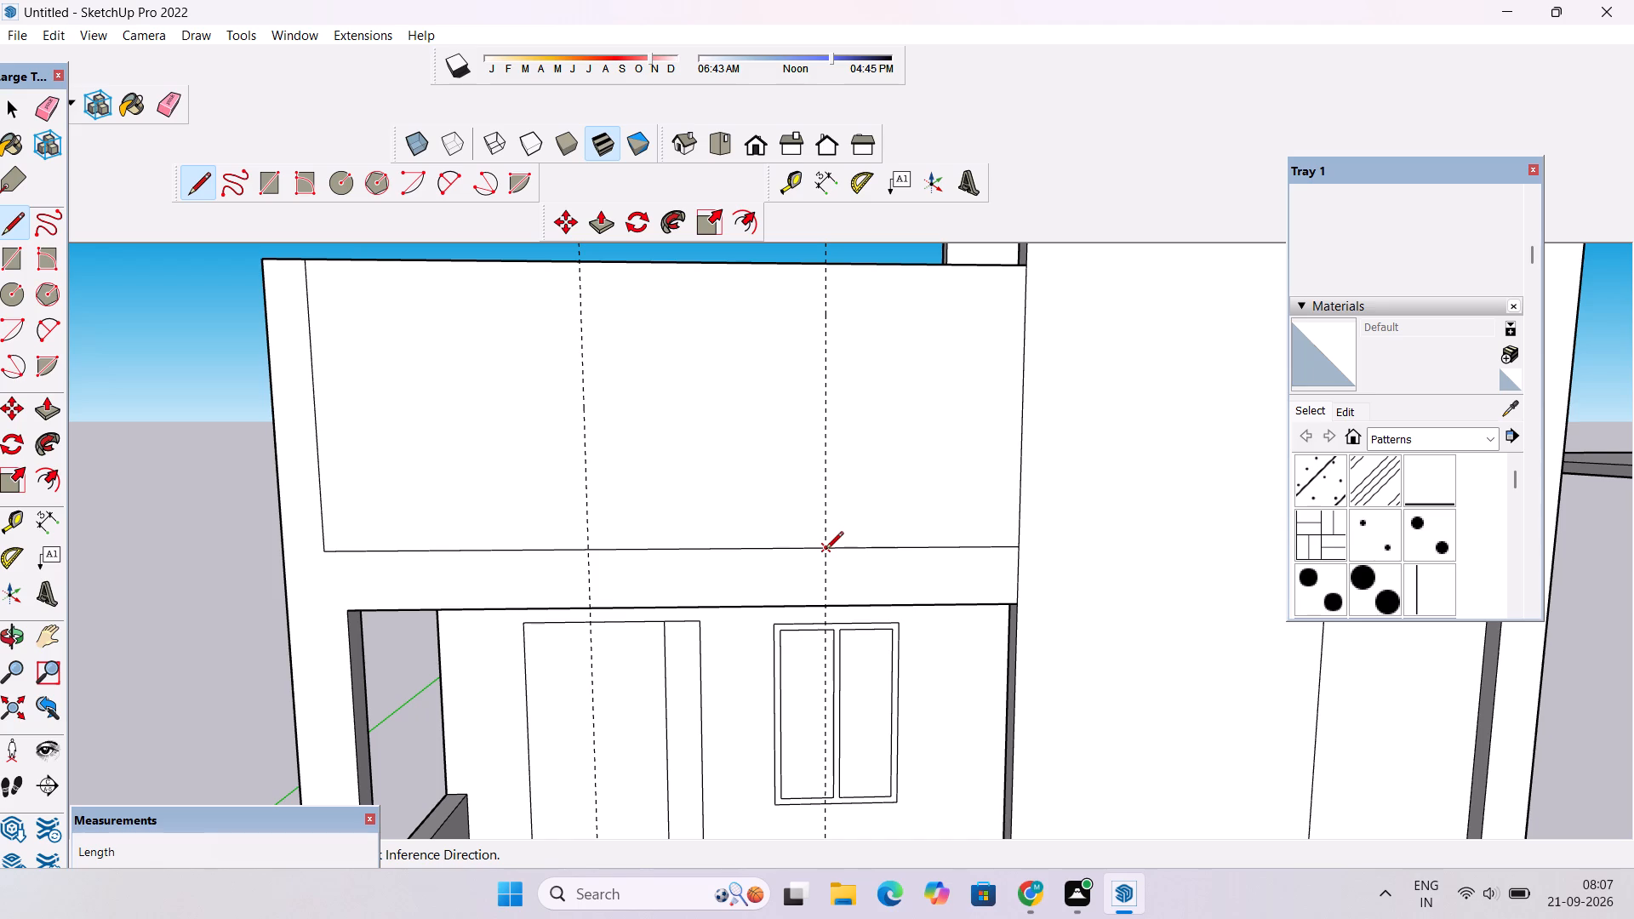
left_click(826, 551)
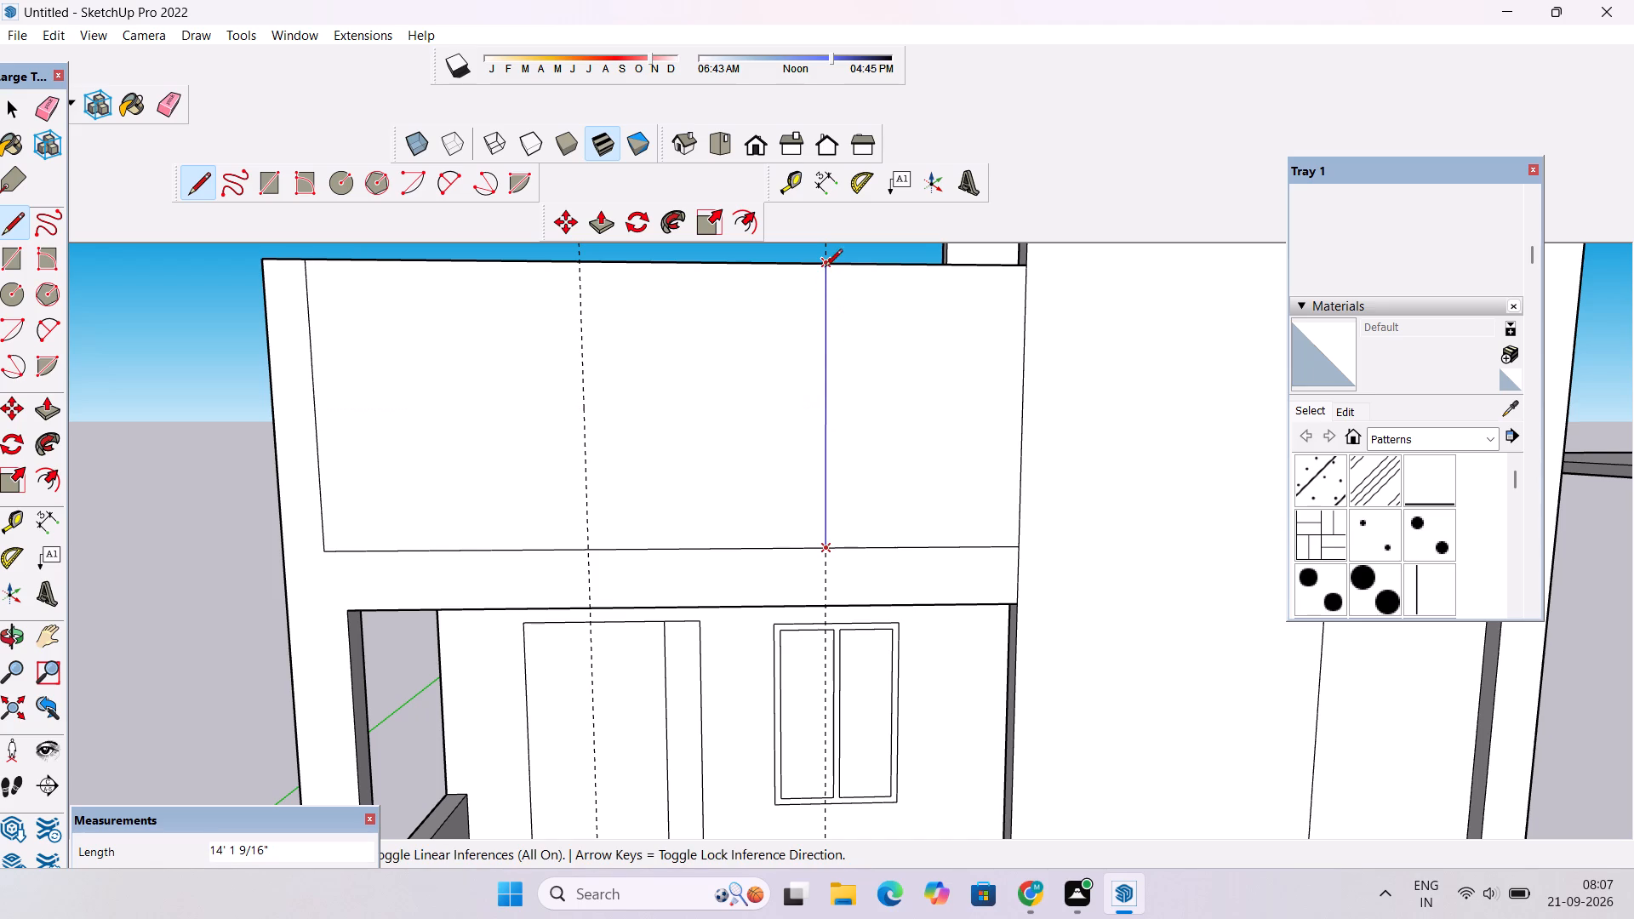
left_click(825, 268)
left_click(579, 262)
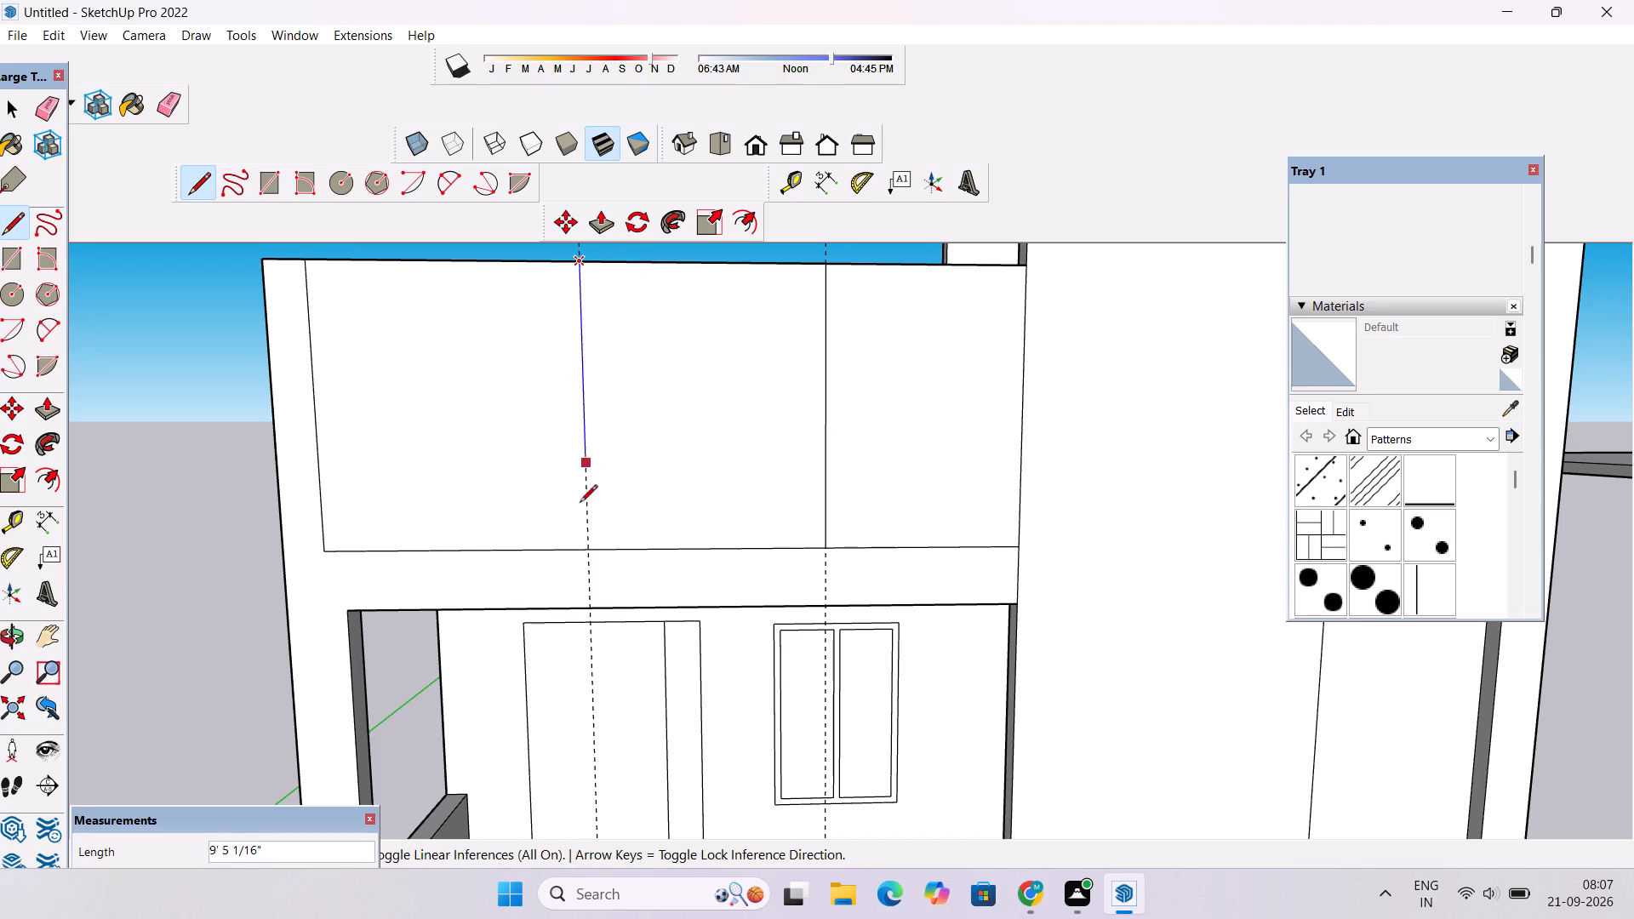
left_click(584, 550)
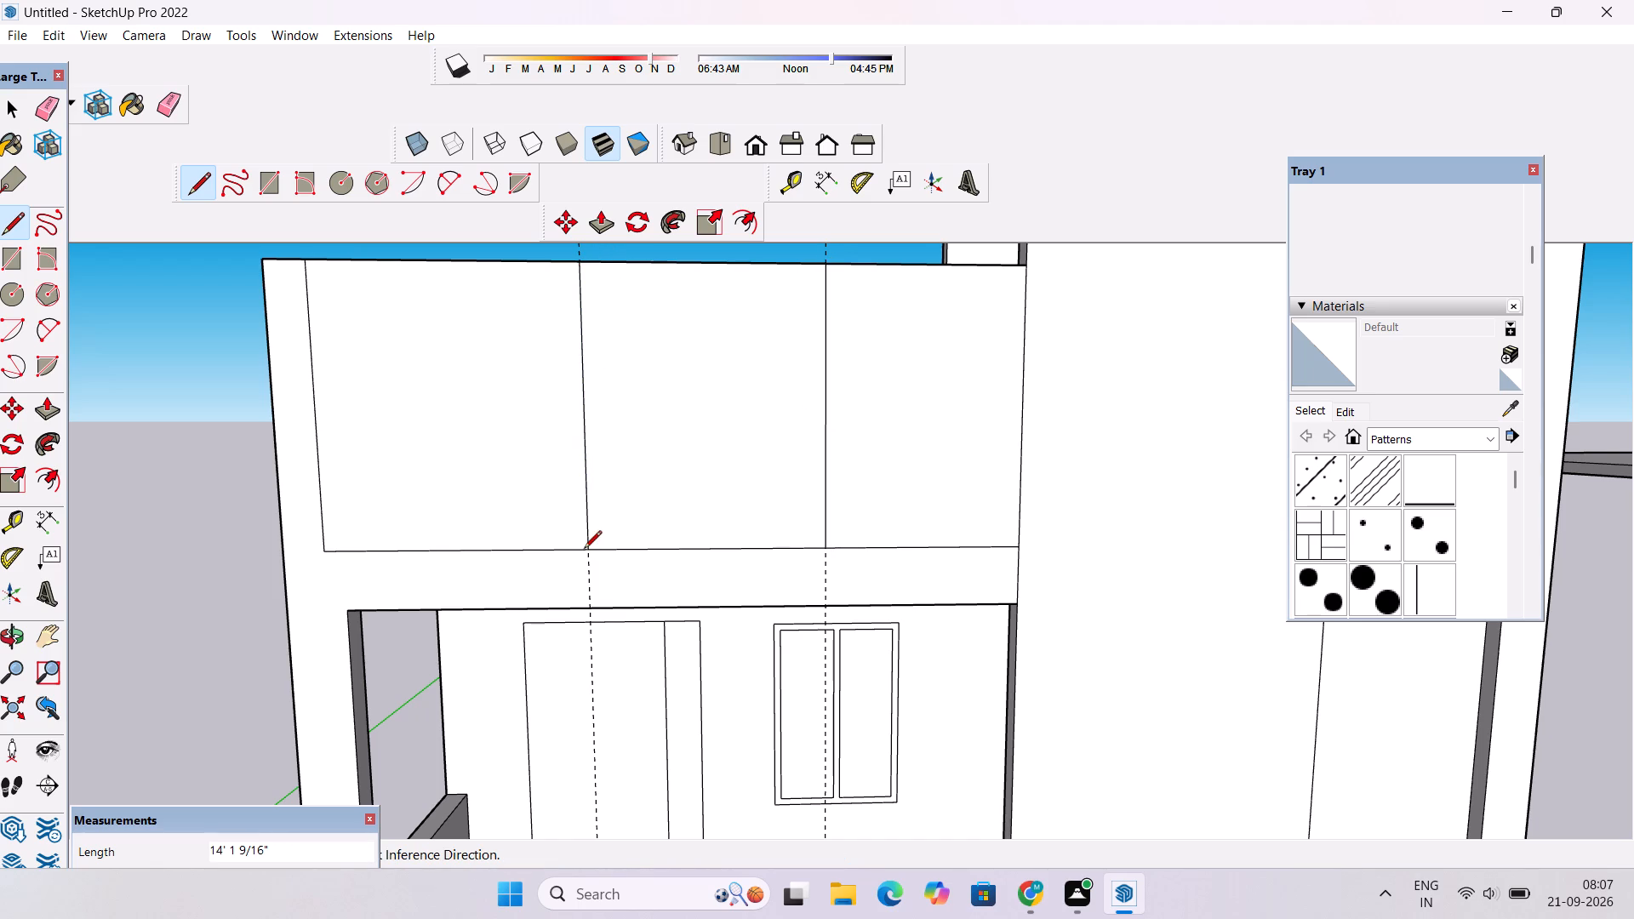
key("space")
Examine the divided upper wall and its parapet from low, raised, oblique and close viewpoints.
type("o")
scroll(584, 550, "down", 5)
left_click_drag(640, 642, 631, 533)
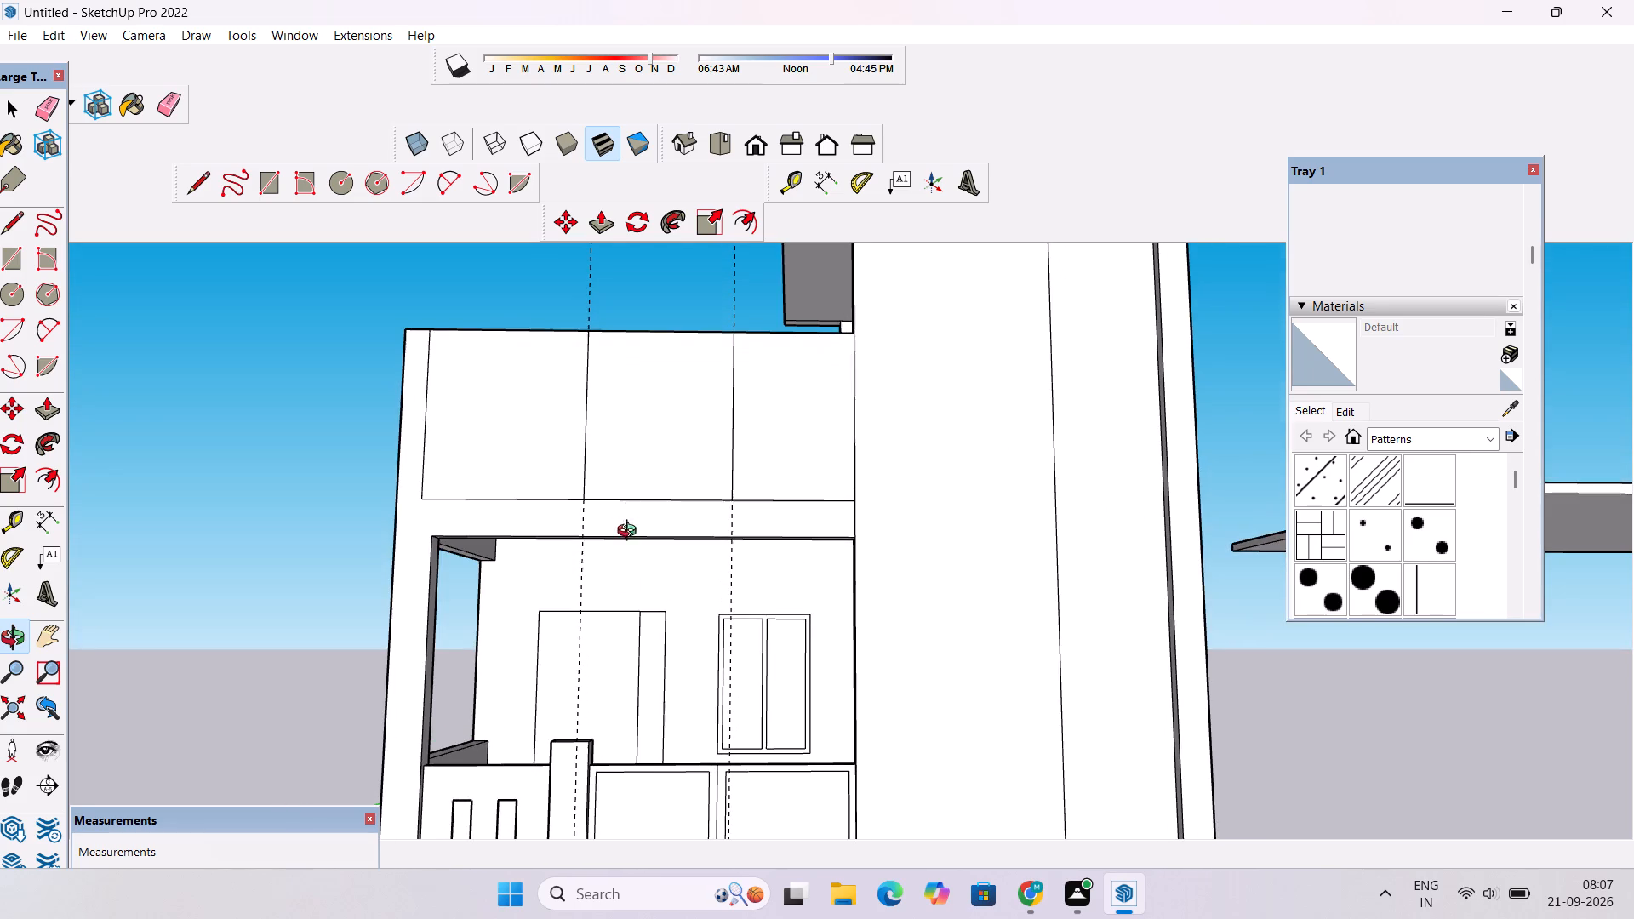
left_click_drag(631, 533, 631, 535)
left_click_drag(620, 503, 617, 601)
left_click_drag(597, 576, 651, 591, "shift")
scroll(651, 591, "down", 2)
left_click_drag(665, 582, 671, 638)
left_click_drag(673, 644, 698, 625, "shift")
scroll(698, 625, "down", 1)
left_click_drag(698, 625, 699, 654)
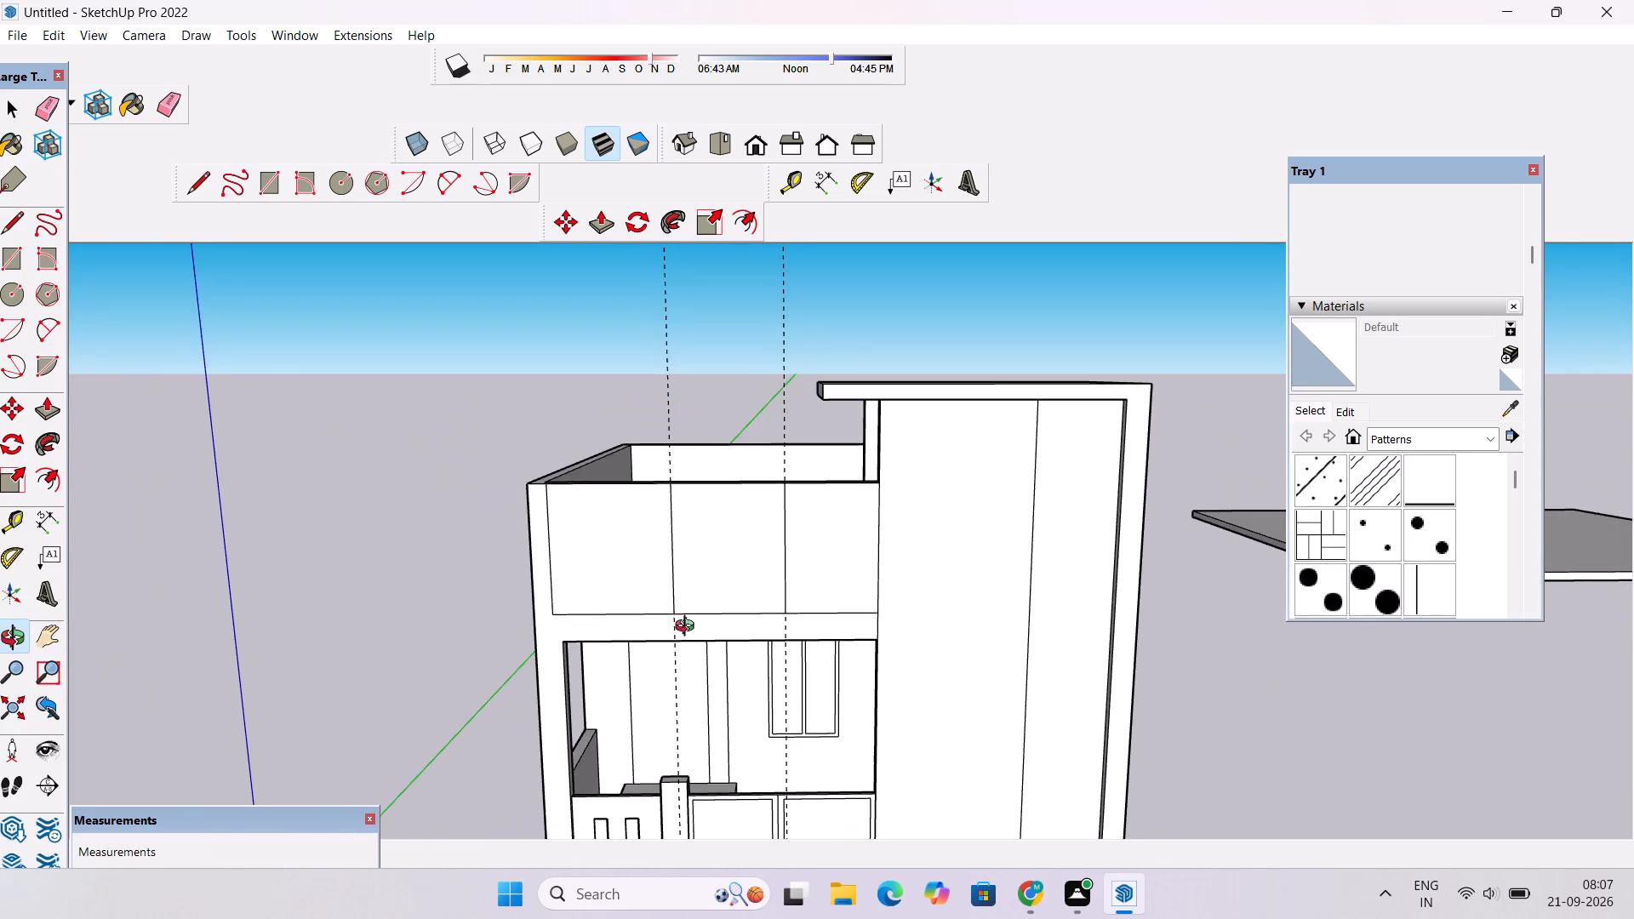
left_click_drag(695, 606, 768, 692, "shift")
scroll(761, 668, "up", 2, "shift")
left_click_drag(745, 657, 803, 660, "shift")
left_click_drag(791, 677, 820, 621)
left_click_drag(822, 618, 814, 634, "shift")
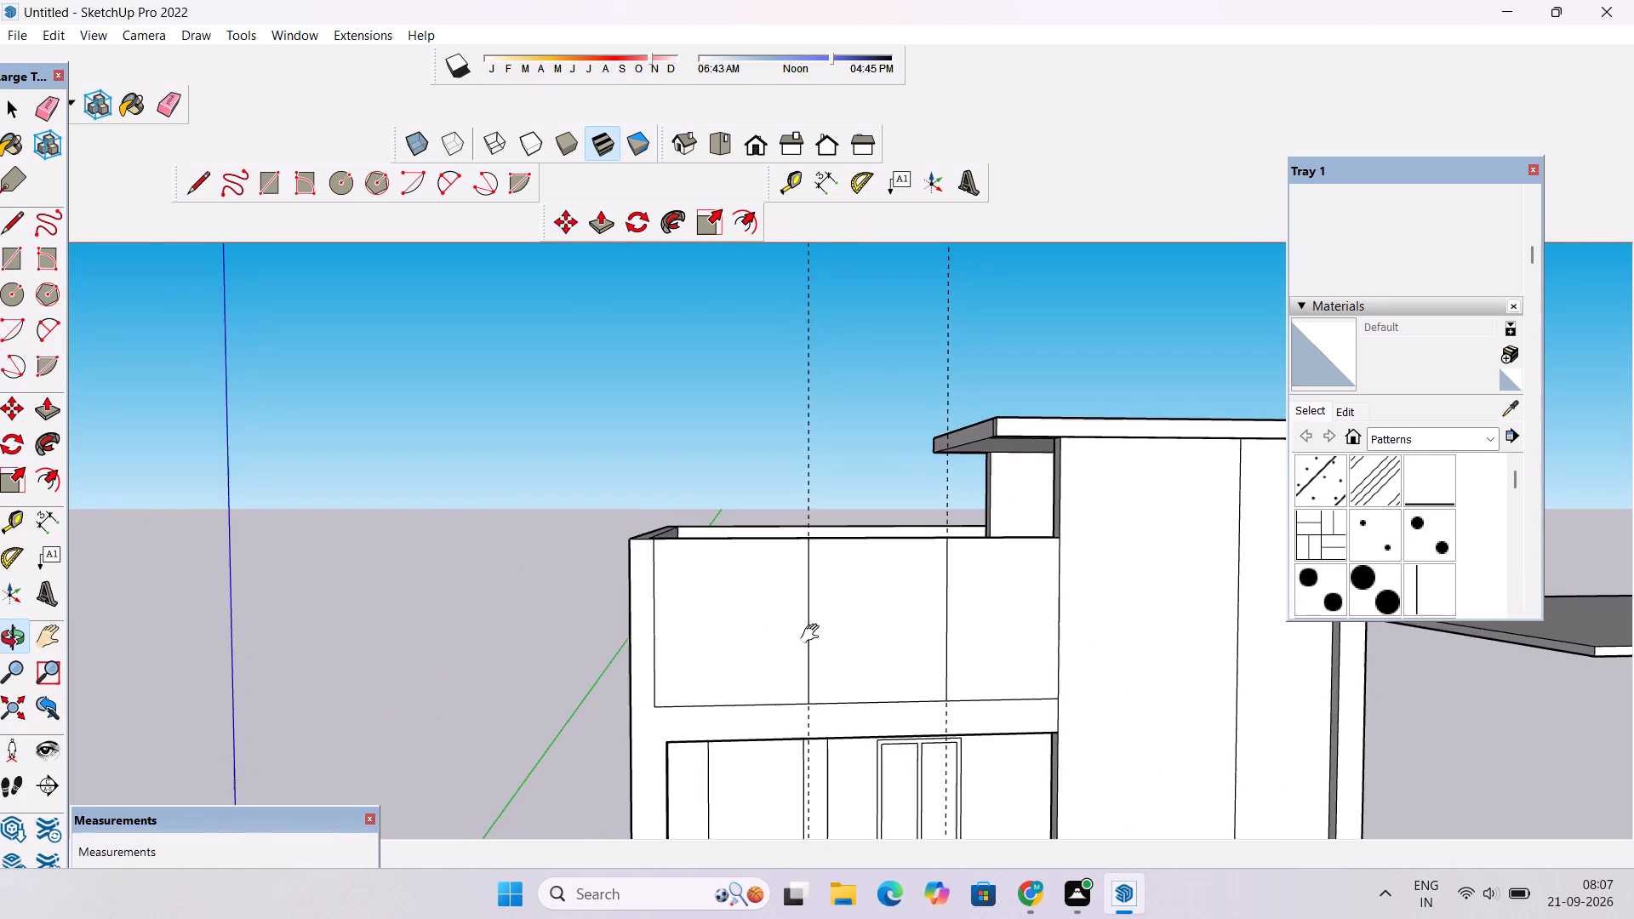
left_click_drag(814, 634, 813, 635, "shift")
scroll(809, 642, "up", 2, "shift")
left_click_drag(809, 642, 745, 655)
scroll(704, 619, "up", 3)
left_click_drag(641, 604, 648, 635, "shift")
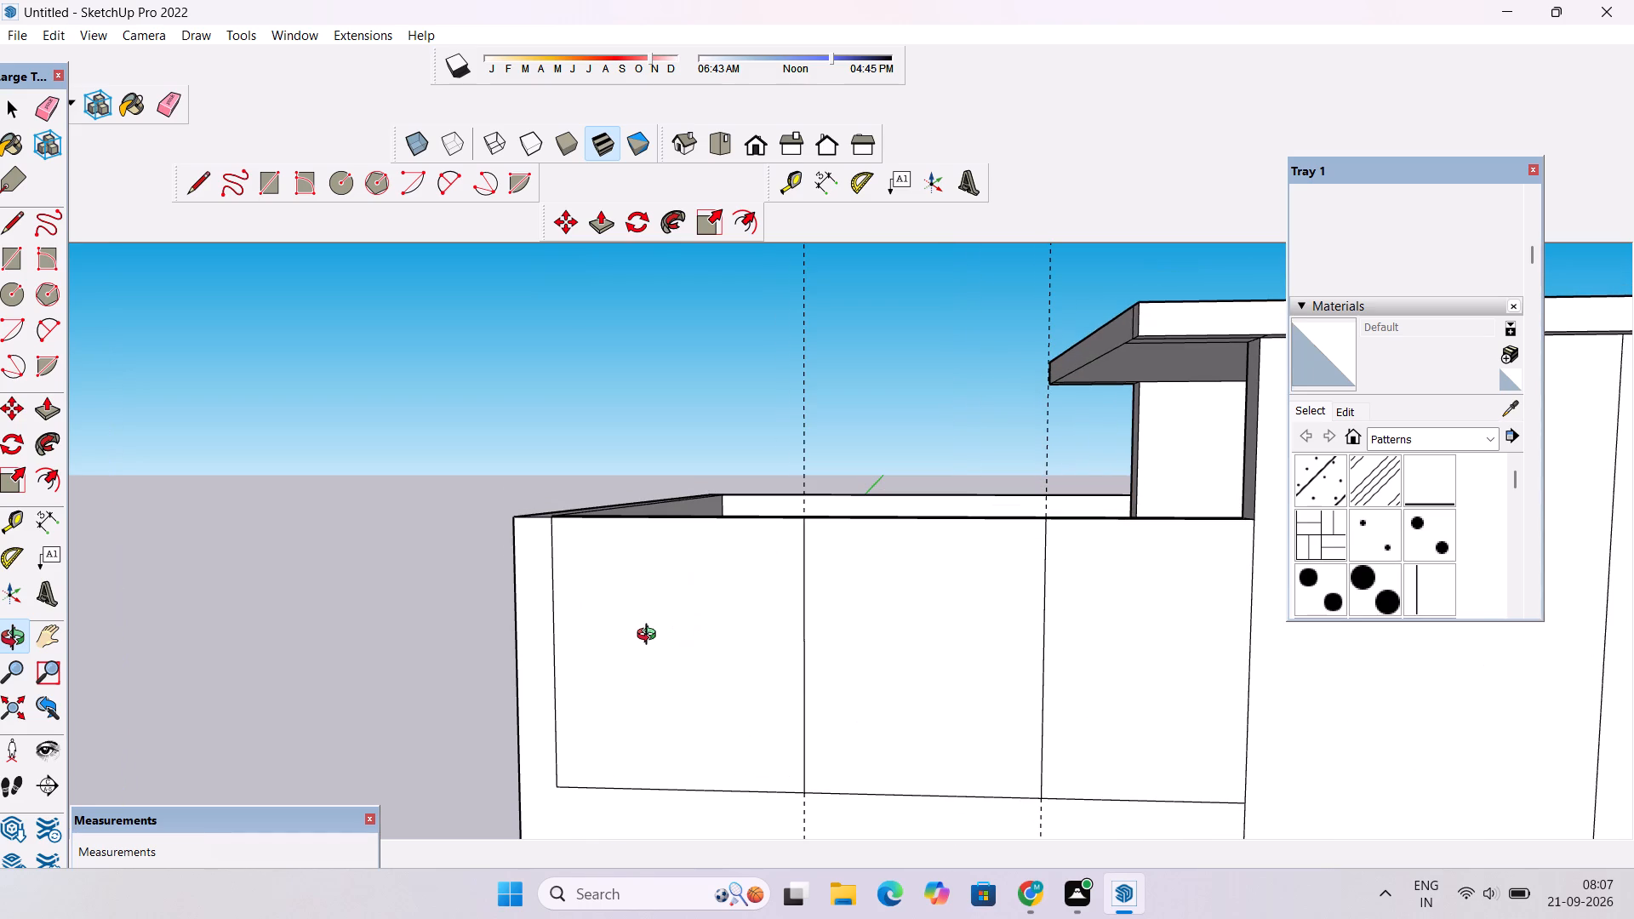
scroll(650, 636, "down", 1)
left_click_drag(650, 636, 639, 690)
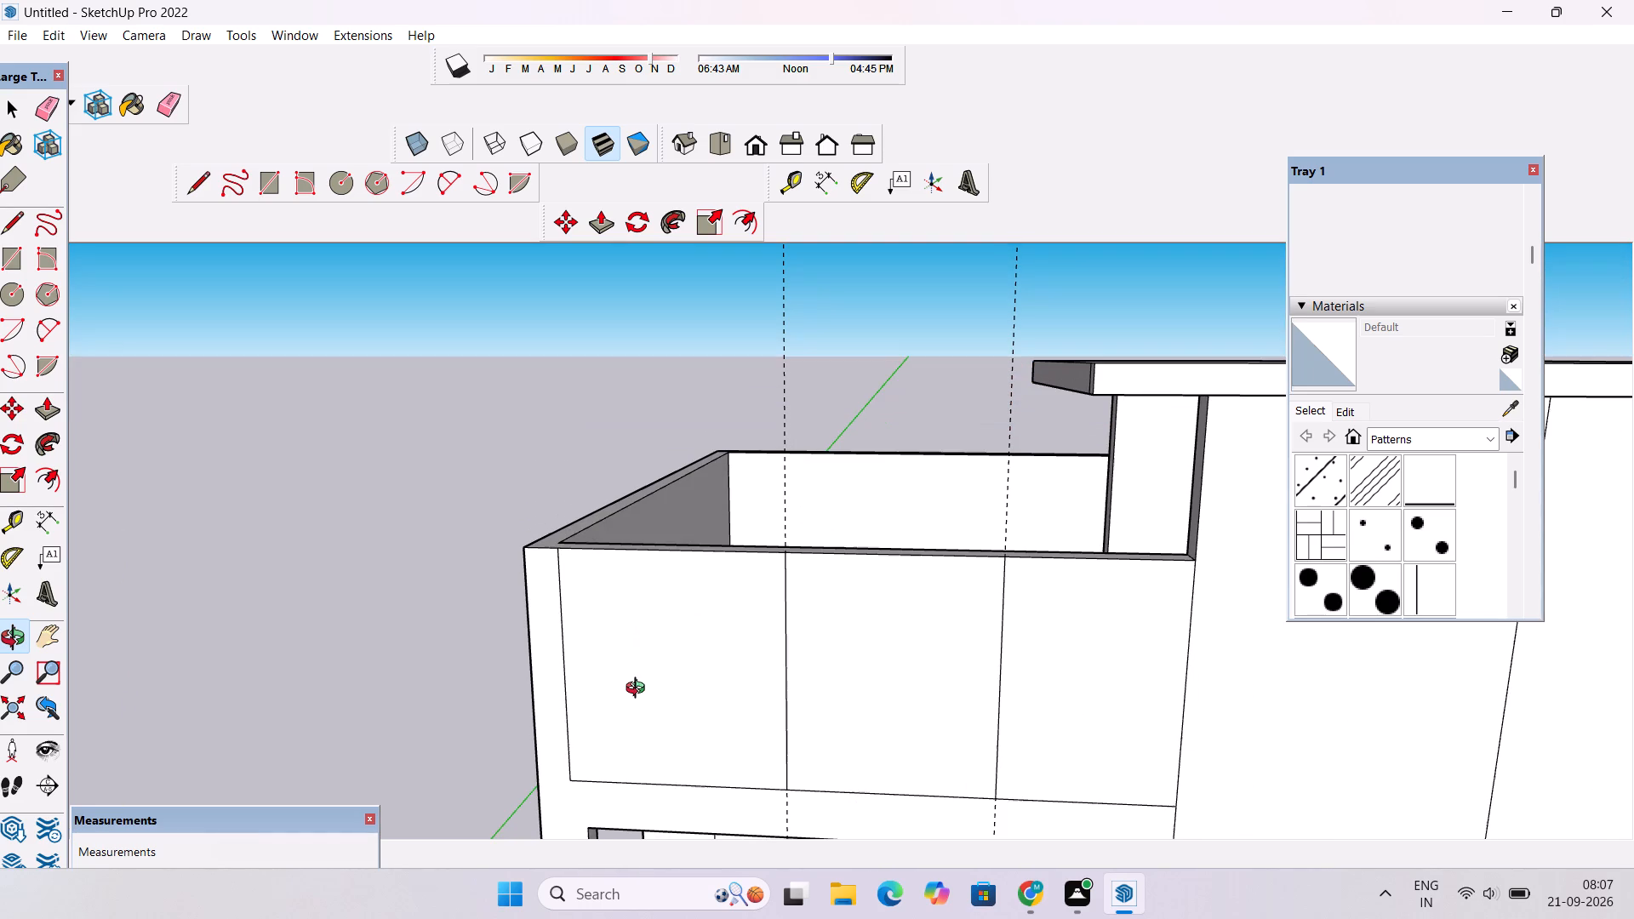
left_click_drag(639, 692, 648, 605, "shift")
left_click_drag(647, 618, 683, 636)
Place a horizontal guide 6" below the top edge of the upper wall.
key("t")
scroll(690, 522, "up", 4)
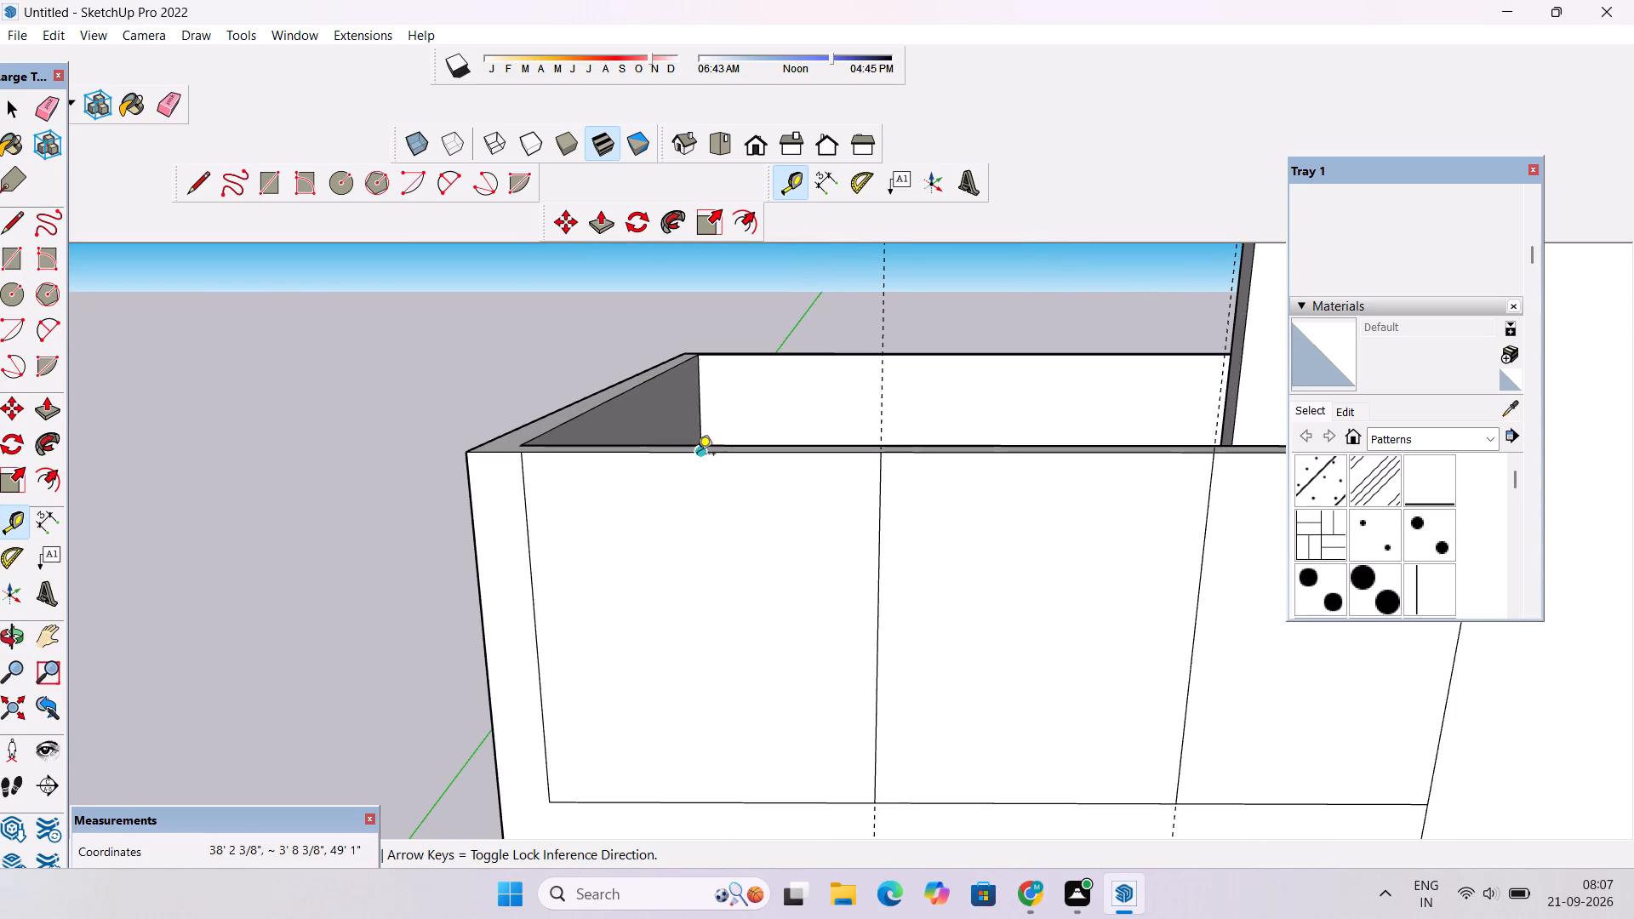
left_click(697, 455)
scroll(713, 552, "up", 4)
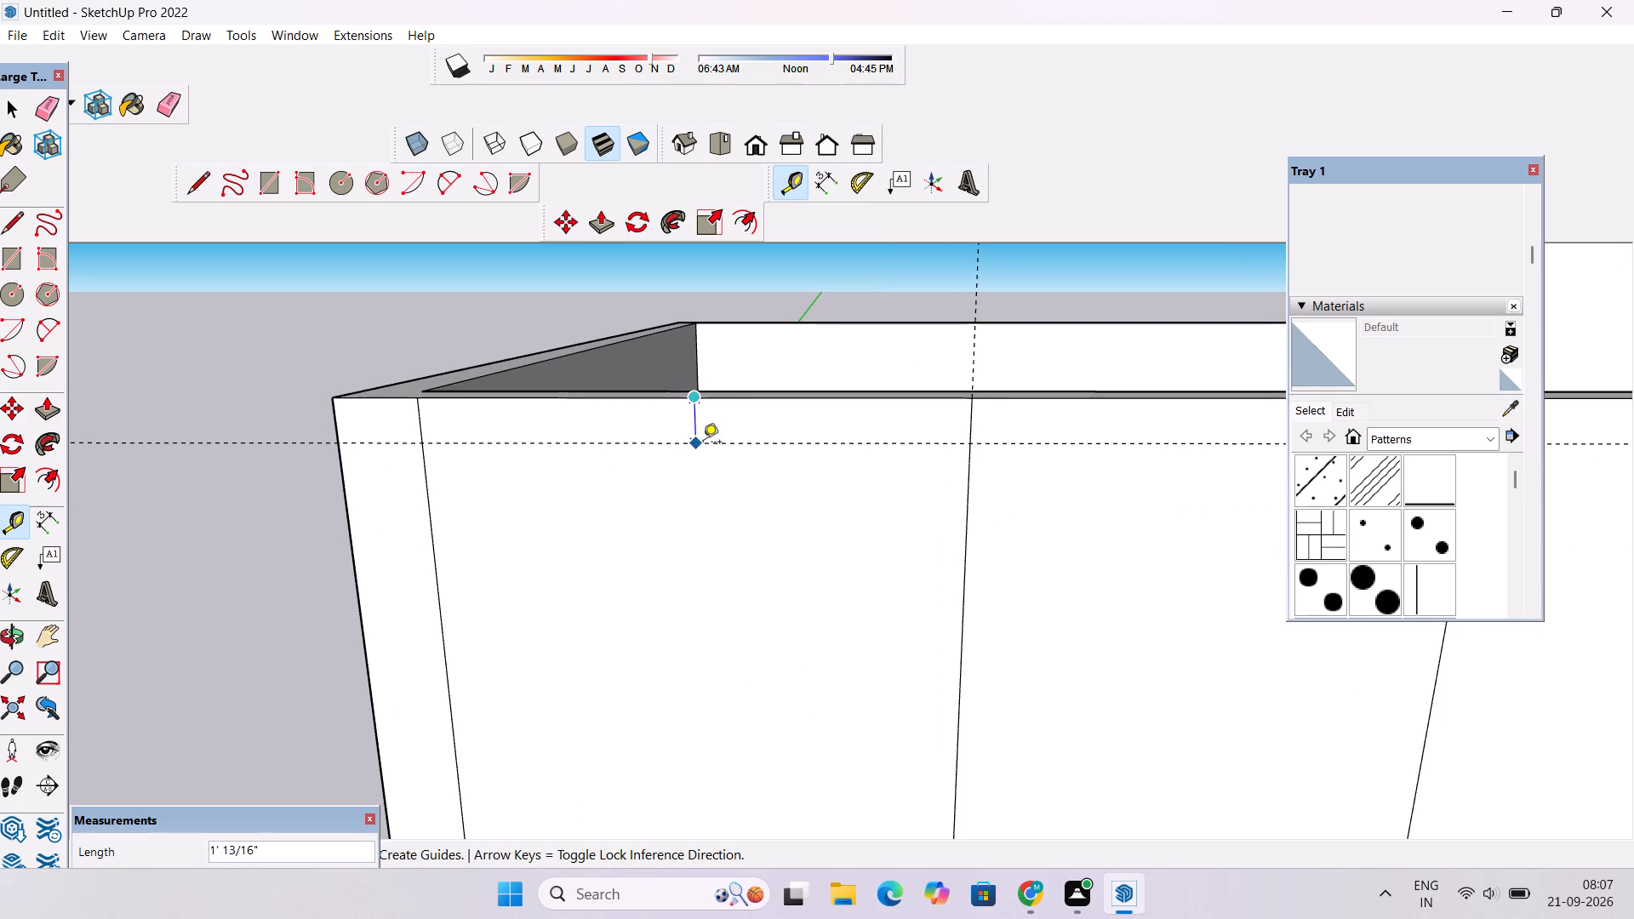
type("6\"")
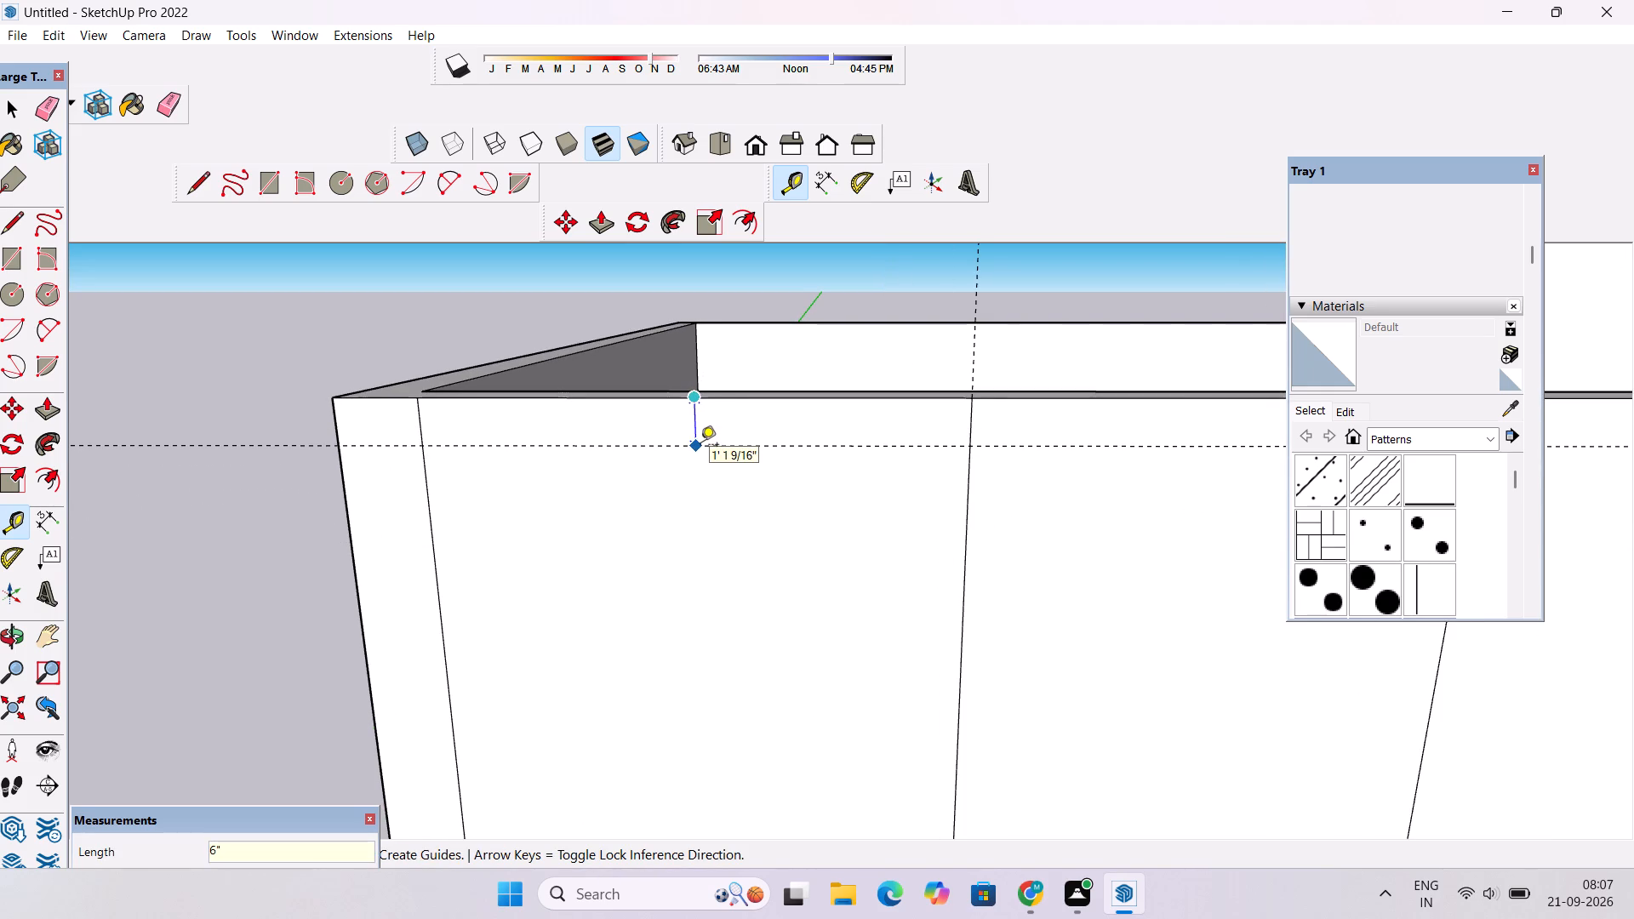
key("Return")
Draw a 13' horizontal line along the guide, across the top of the outermost upper wall panel, between its two vertical lines.
scroll(603, 434, "down", 5)
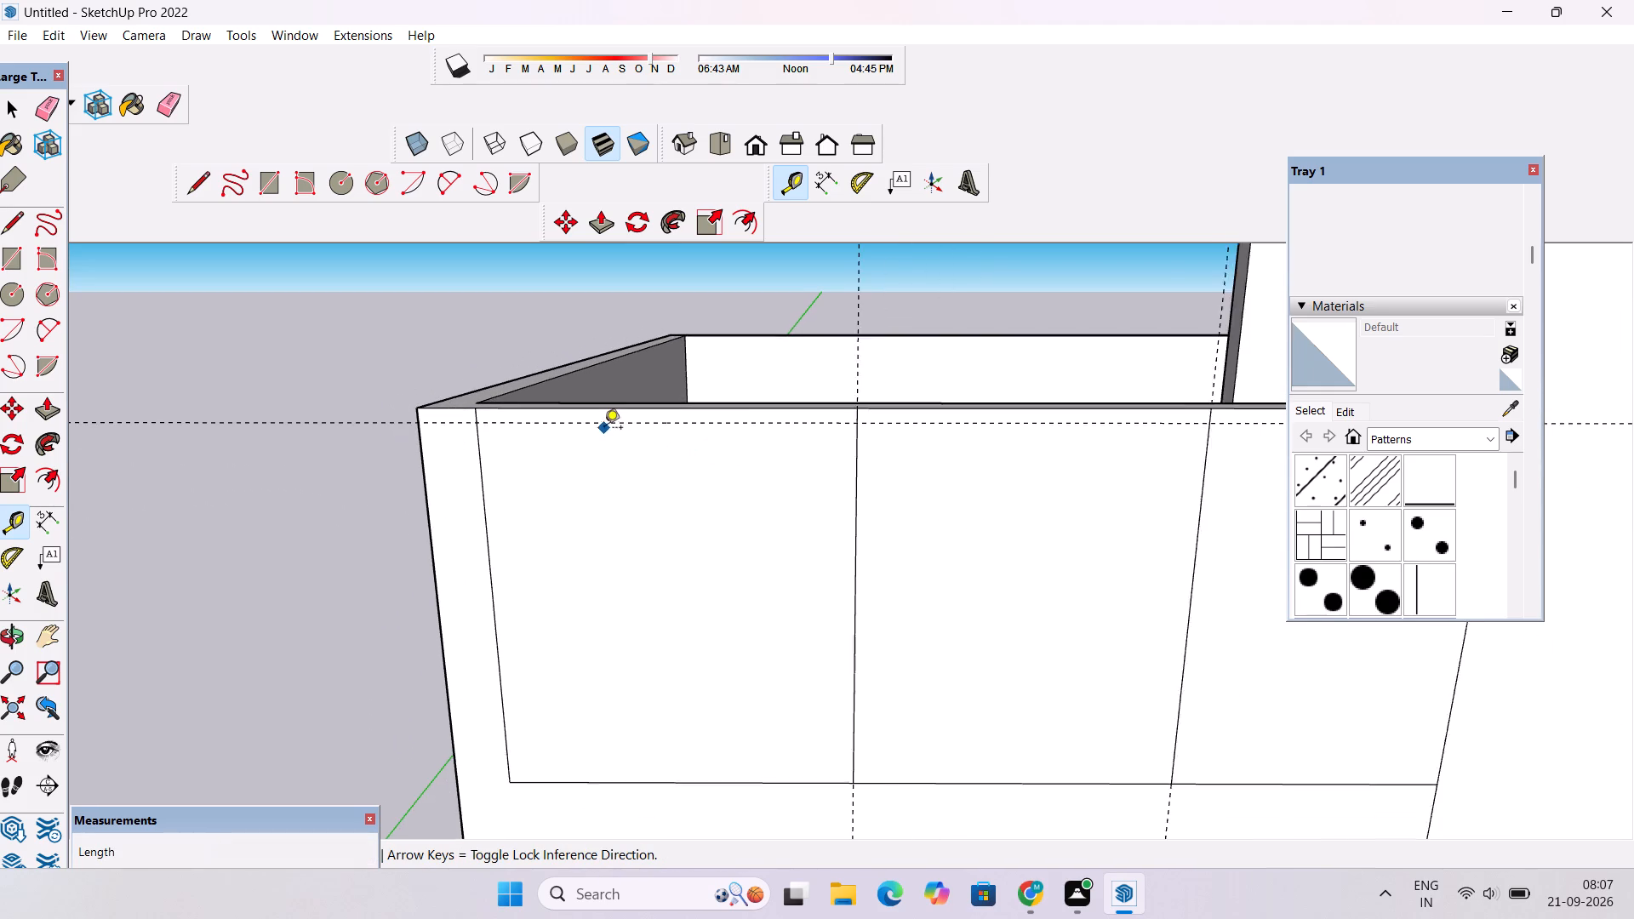
key("l")
scroll(626, 465, "up", 1)
scroll(560, 432, "up", 8)
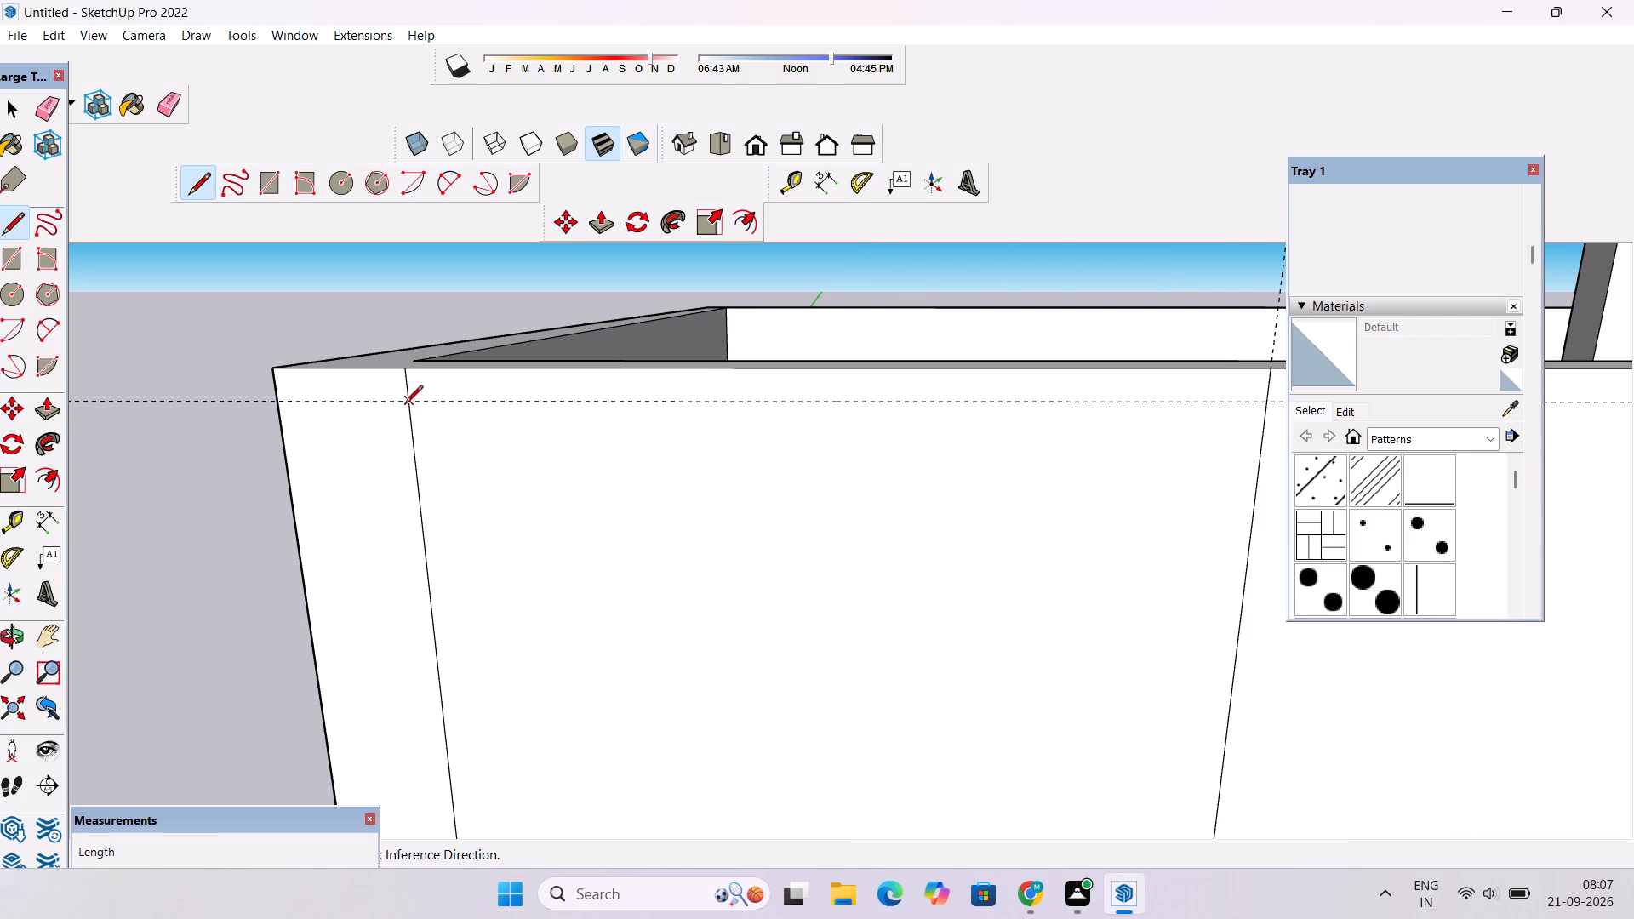
left_click(405, 404)
scroll(480, 404, "down", 13)
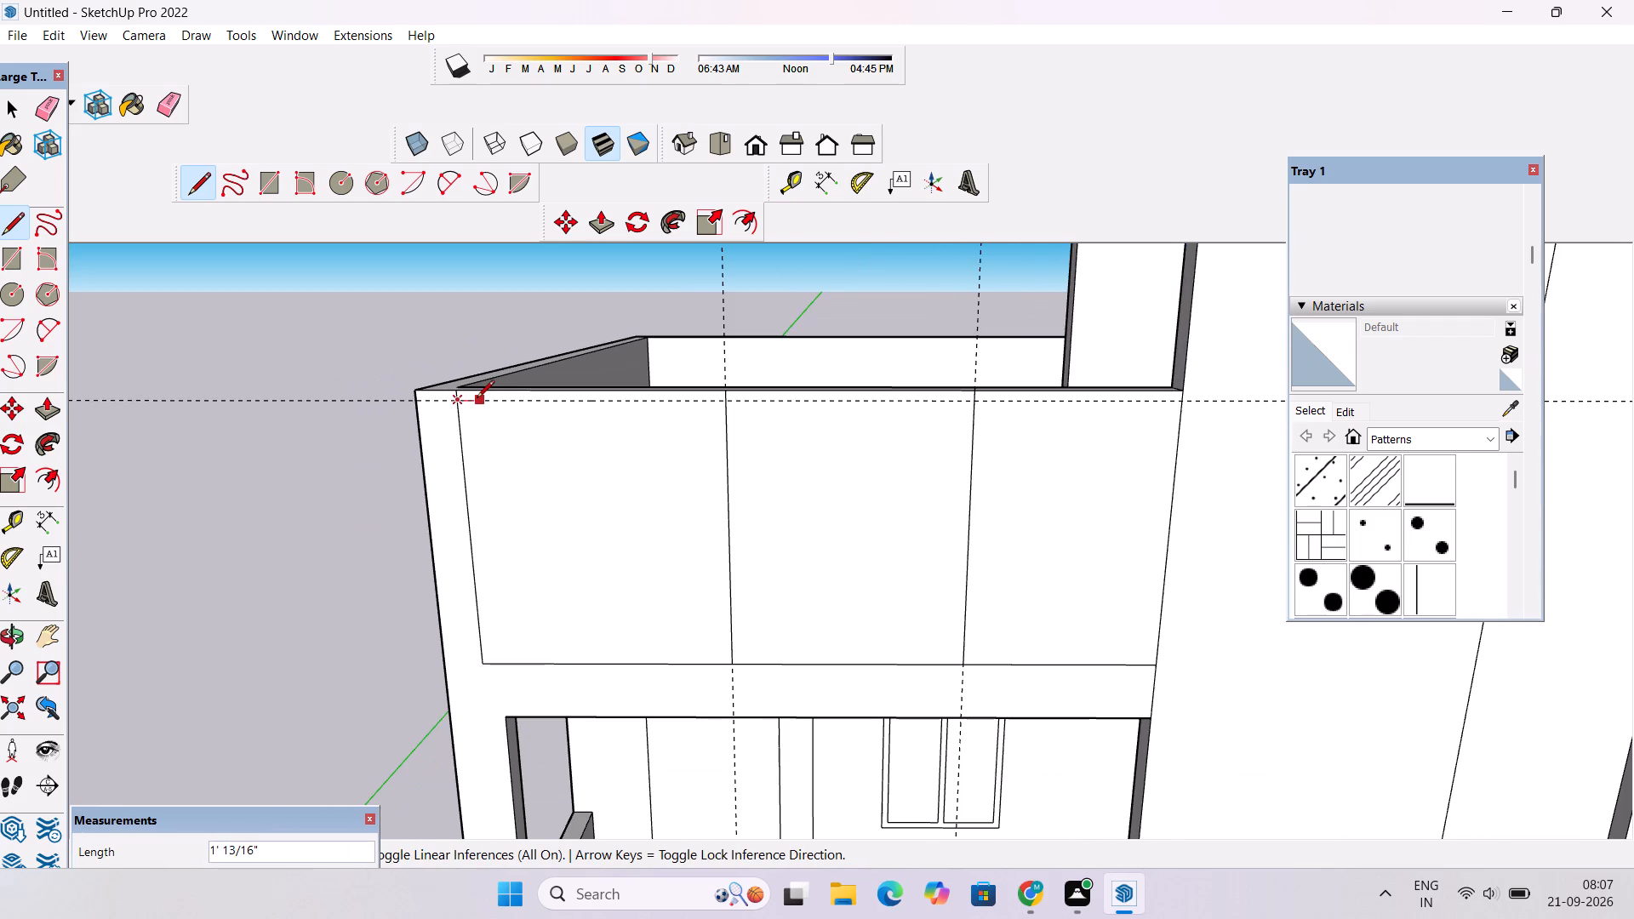
scroll(473, 401, "down", 3)
scroll(588, 420, "up", 2)
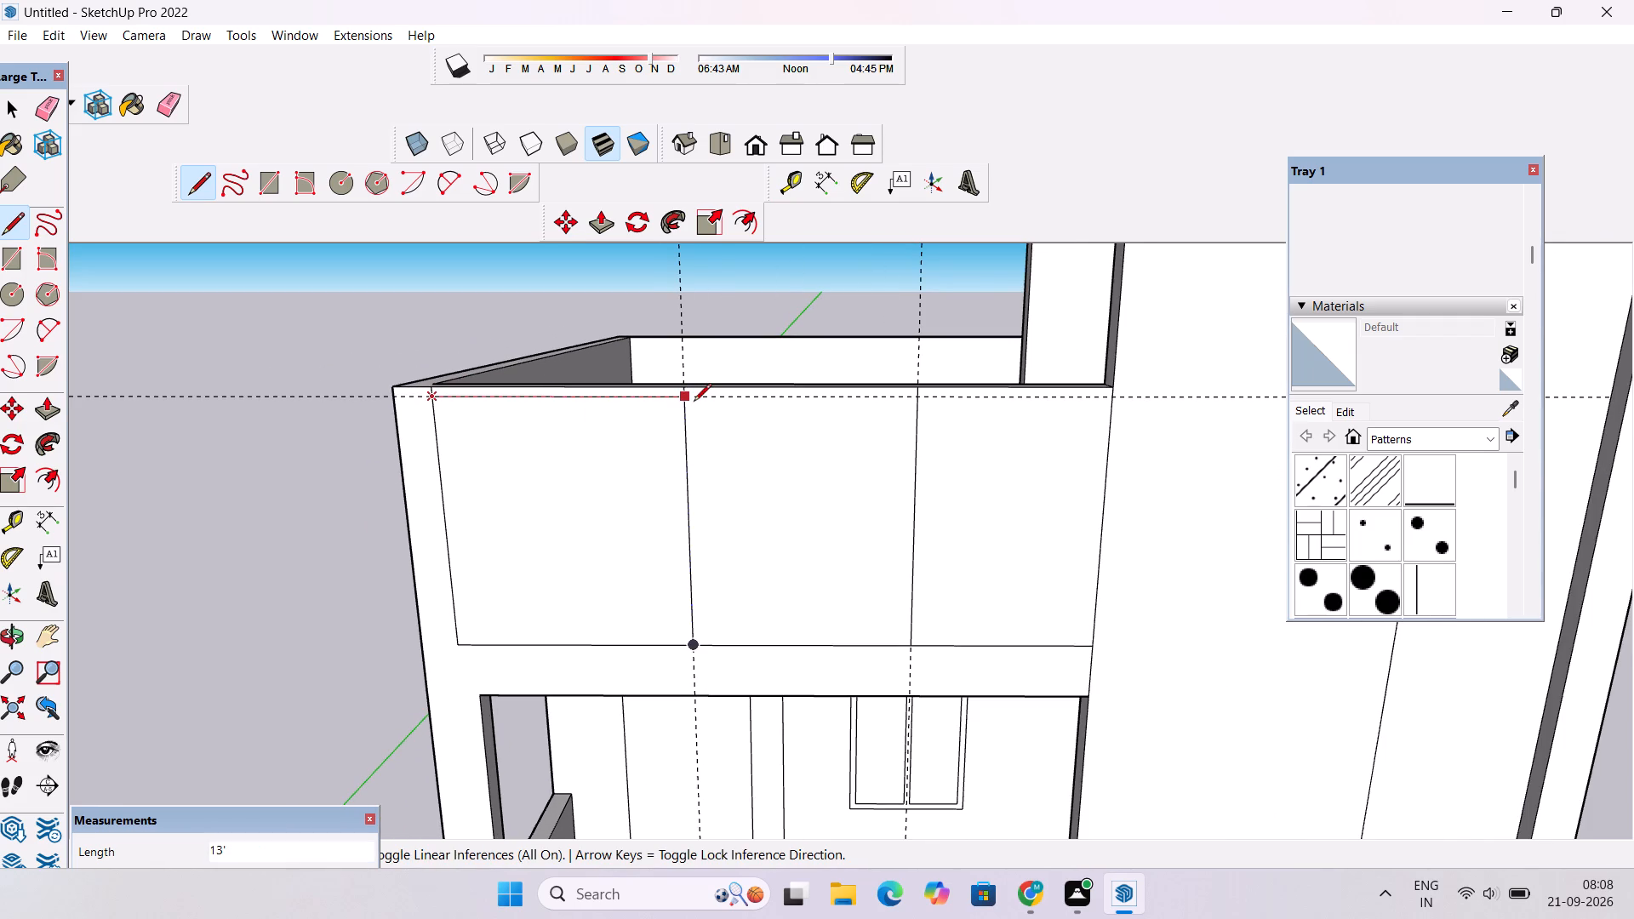
scroll(694, 402, "up", 4)
left_click(677, 395)
scroll(583, 380, "down", 2)
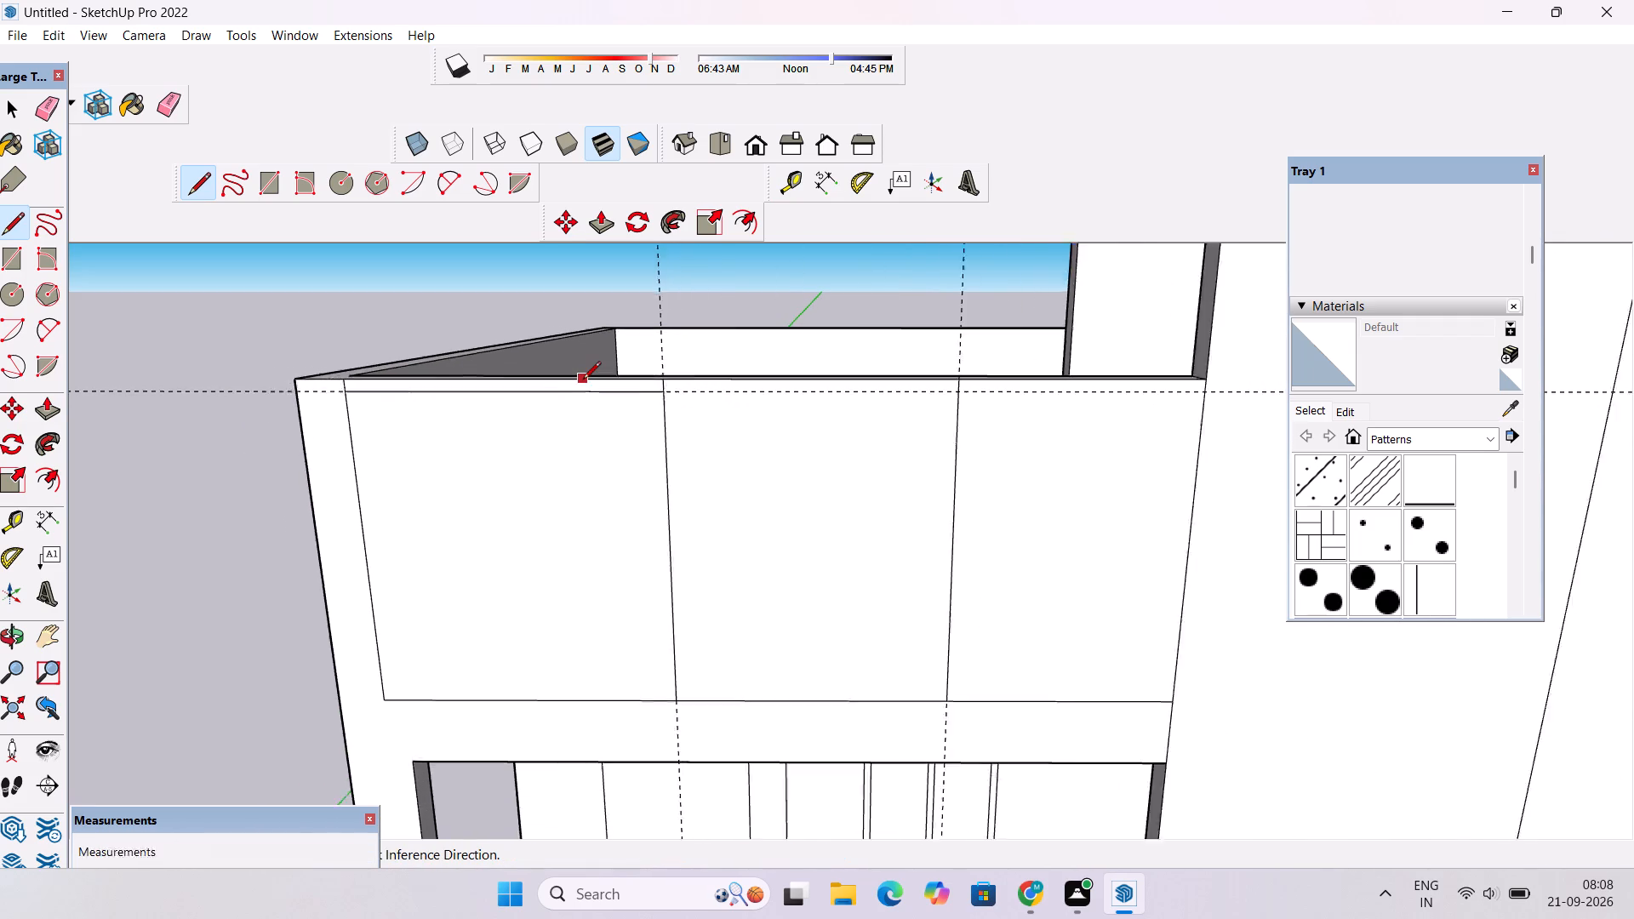
scroll(583, 380, "down", 7)
key("space")
Erase the horizontal guide and the short piece of the outer vertical line between the new horizontal line and the wall's top edge.
type("e")
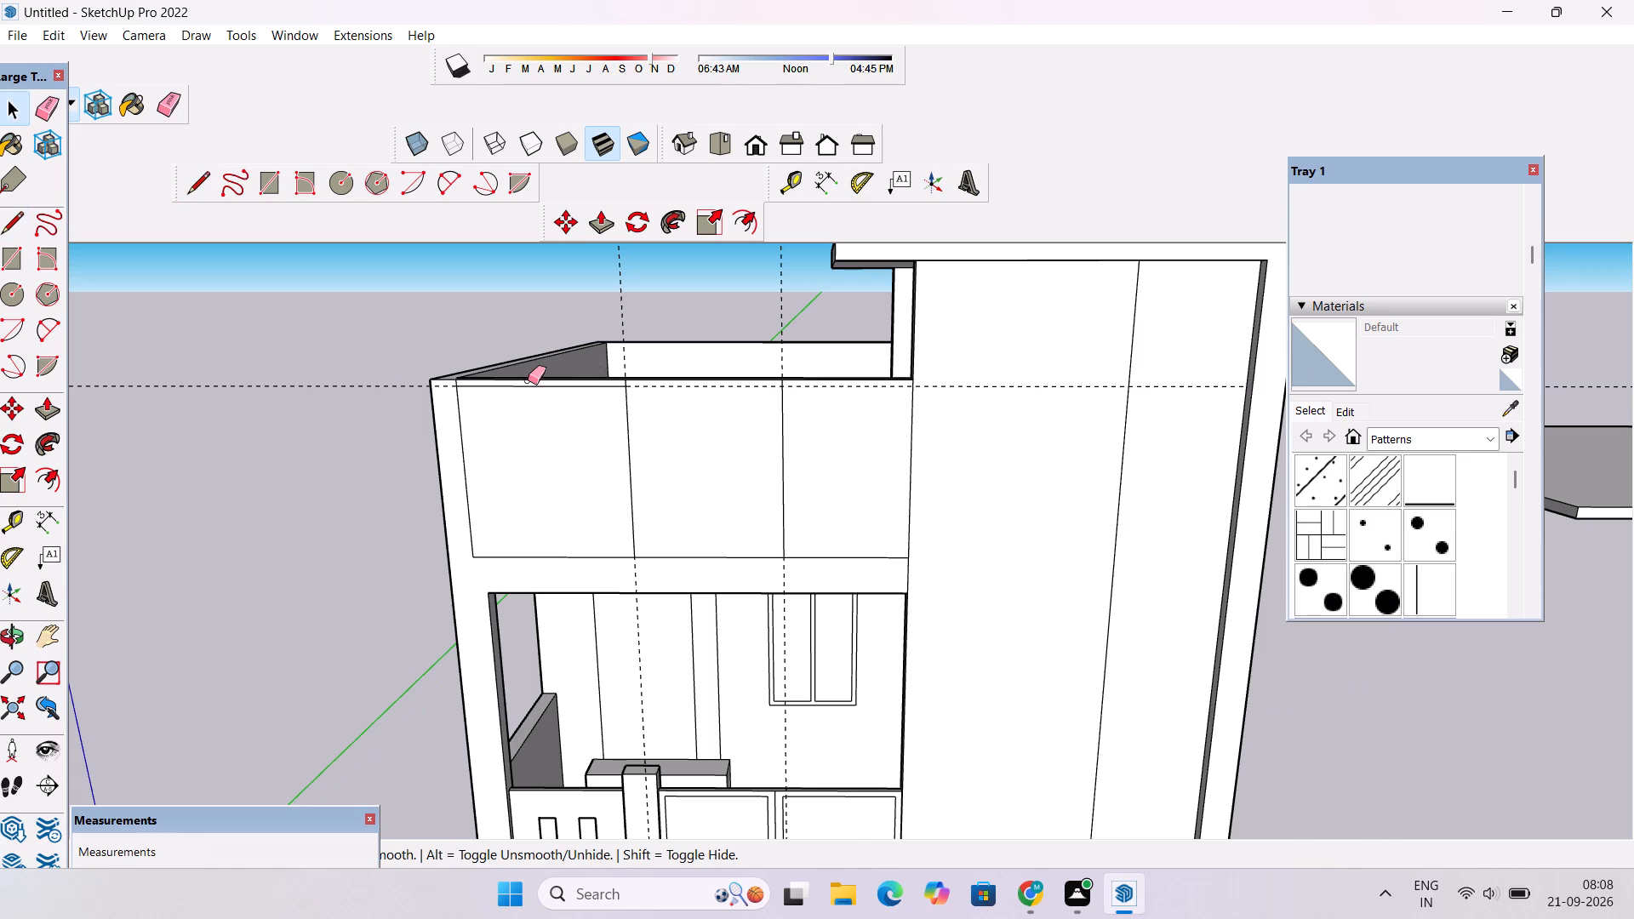
scroll(366, 366, "up", 4)
left_click_drag(366, 366, 368, 415)
scroll(498, 398, "up", 8)
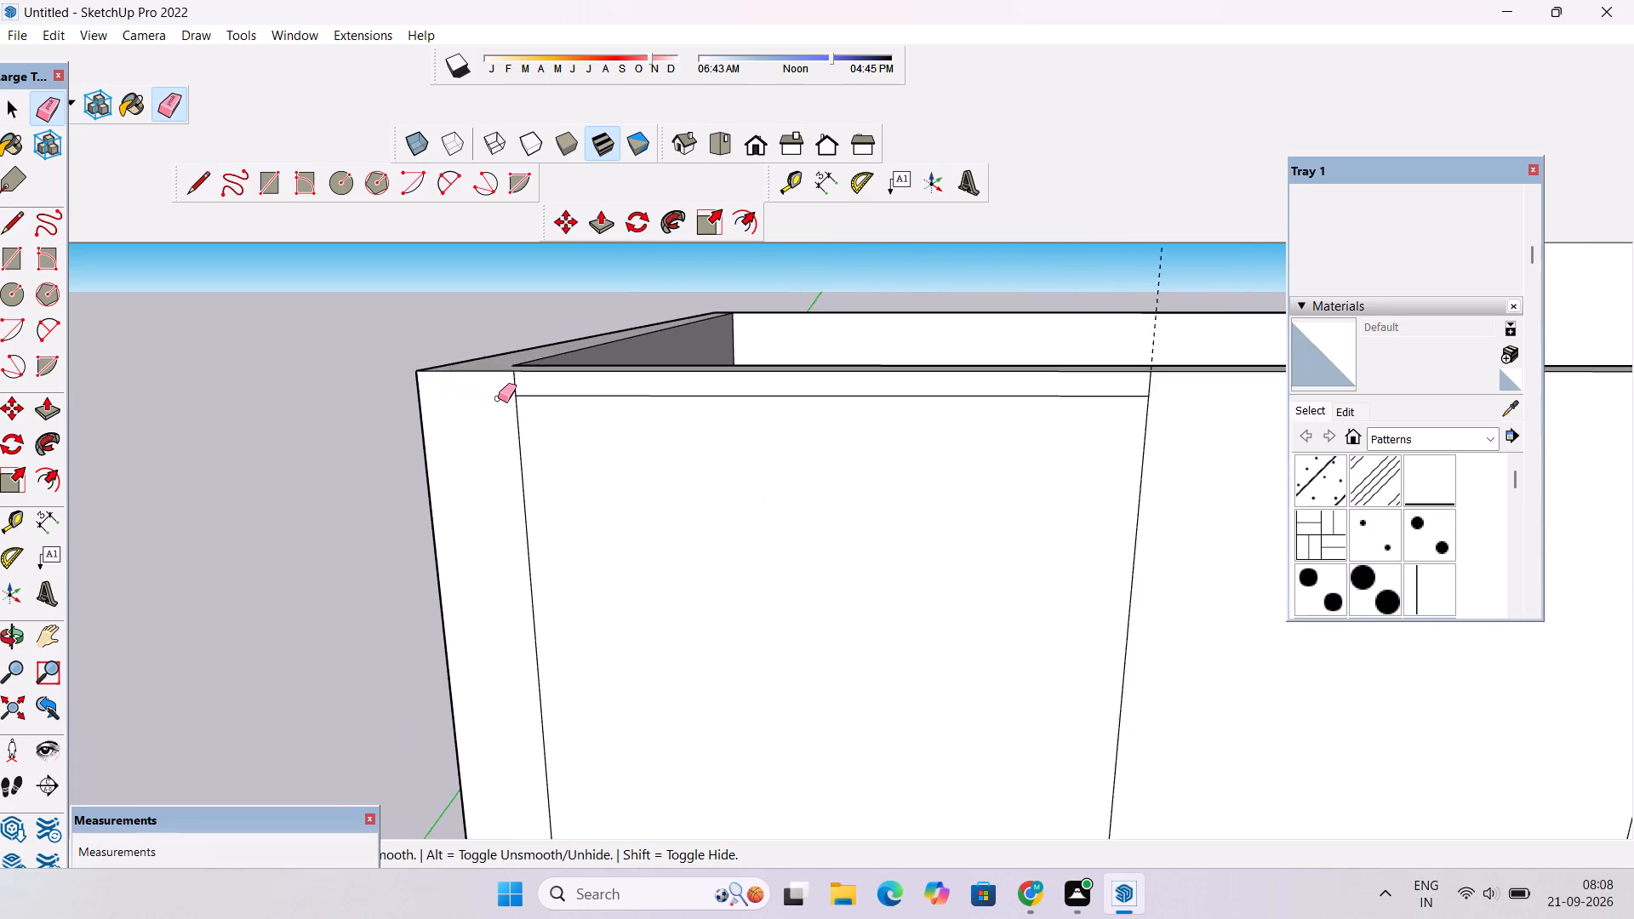
scroll(498, 398, "up", 6)
left_click(523, 375)
scroll(362, 348, "down", 4)
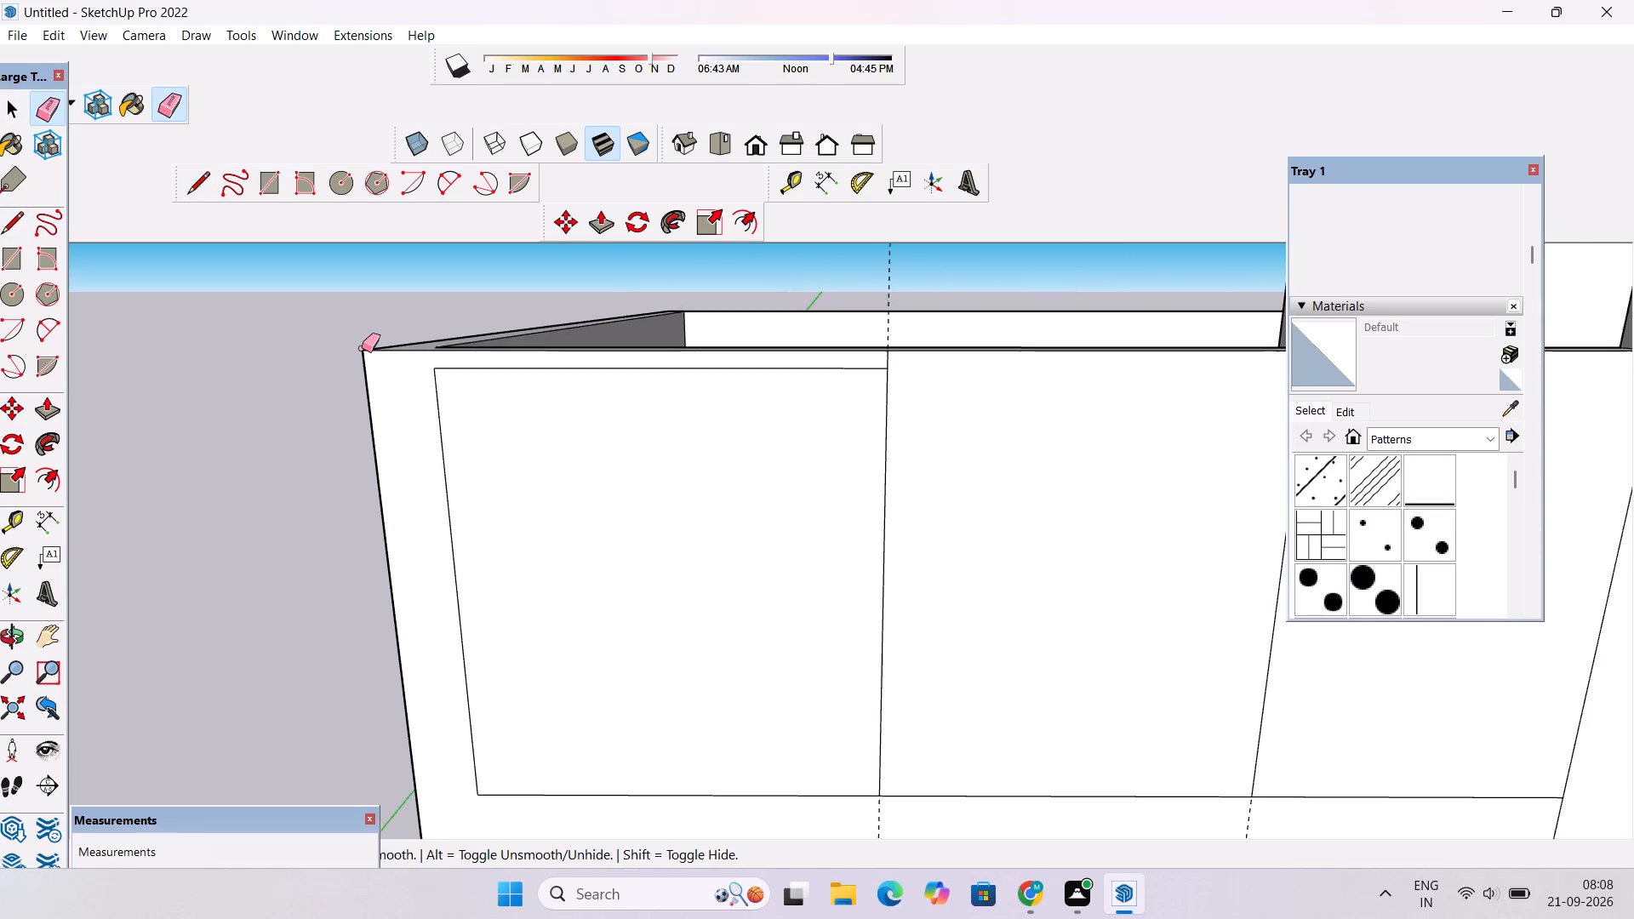
scroll(362, 348, "down", 4)
scroll(371, 356, "up", 1)
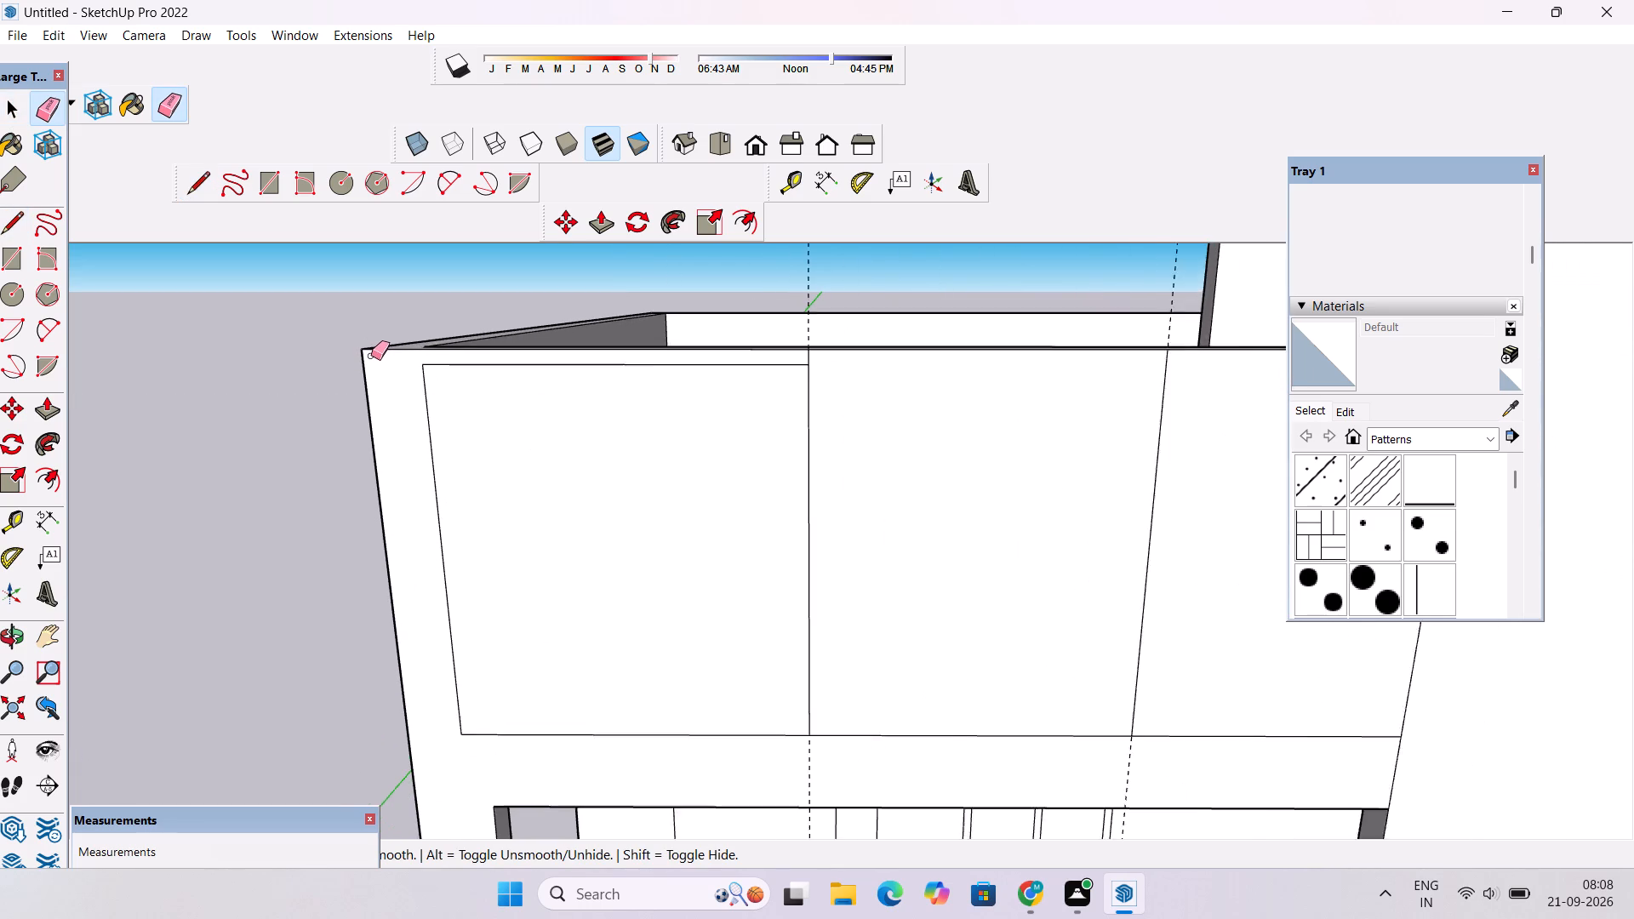
Draw a 2' horizontal line from the outermost upper panel's top outer corner to the wall's outer vertical edge.
scroll(371, 356, "up", 2)
key("l")
scroll(371, 356, "up", 3)
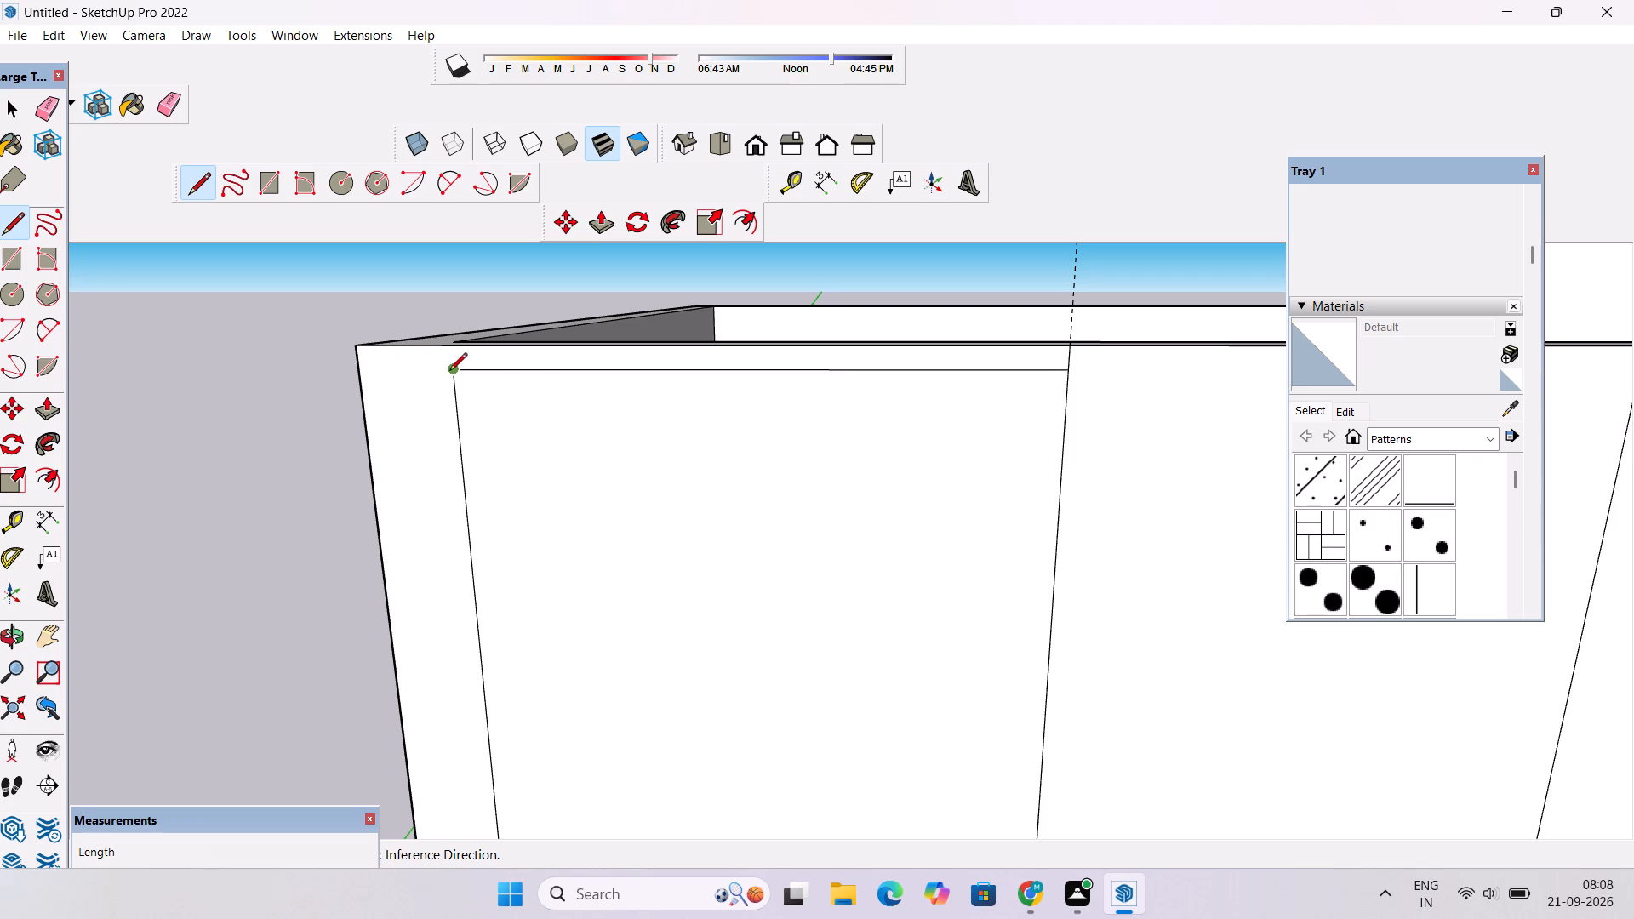
left_click(449, 372)
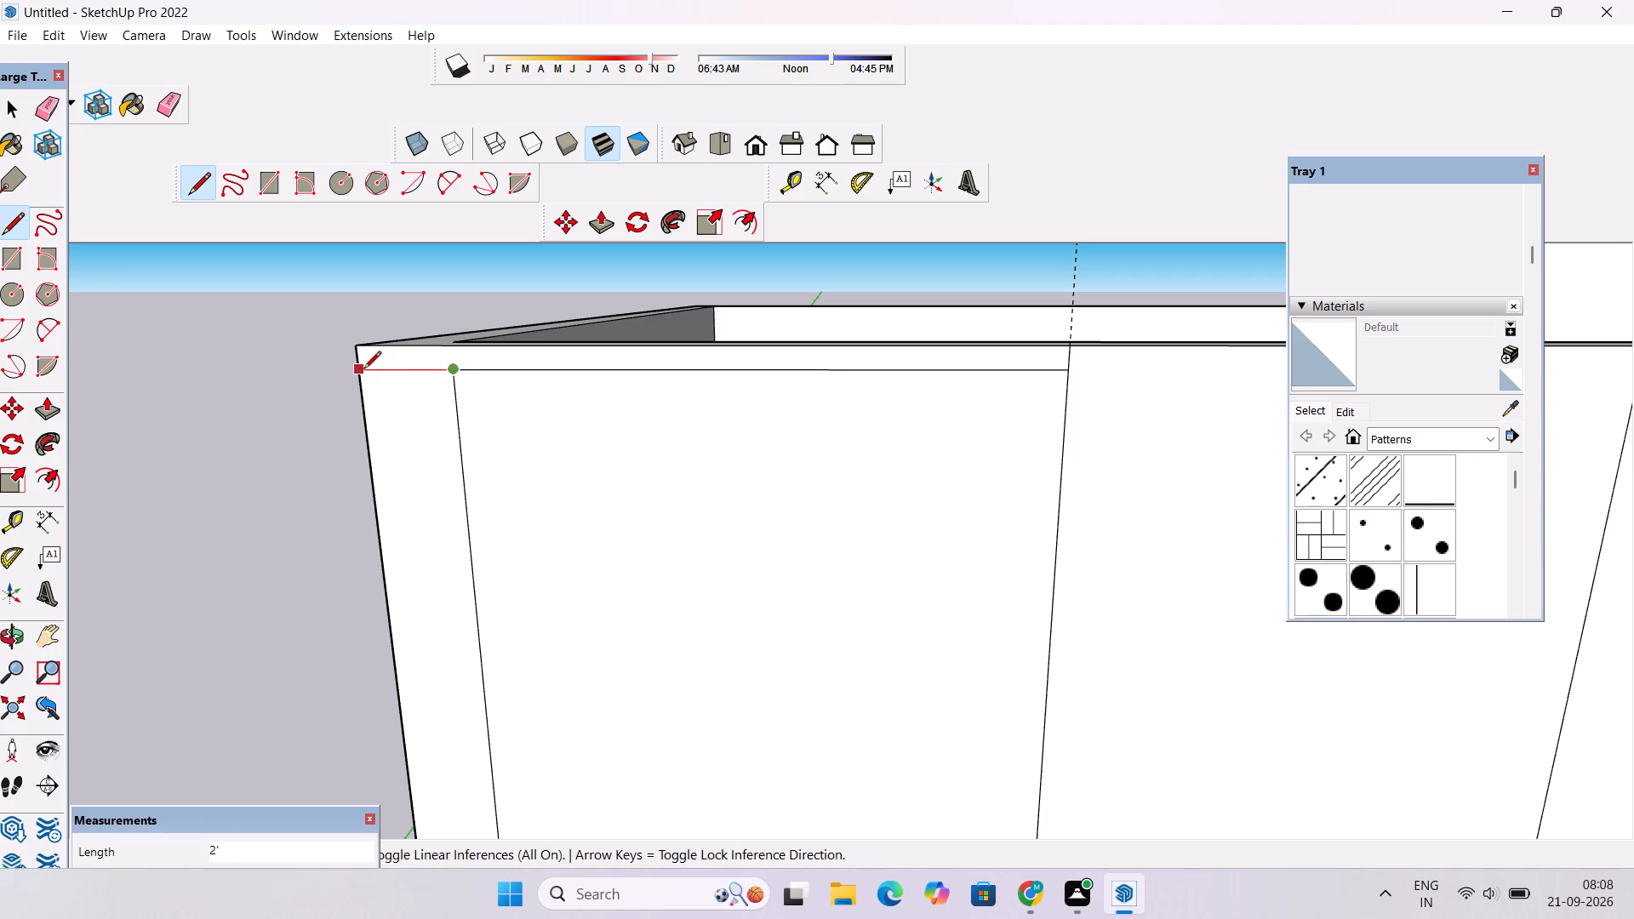
left_click(359, 370)
key("space")
Erase the two vertical dashed guides running through the upper wall's panel division lines.
scroll(326, 356, "down", 16)
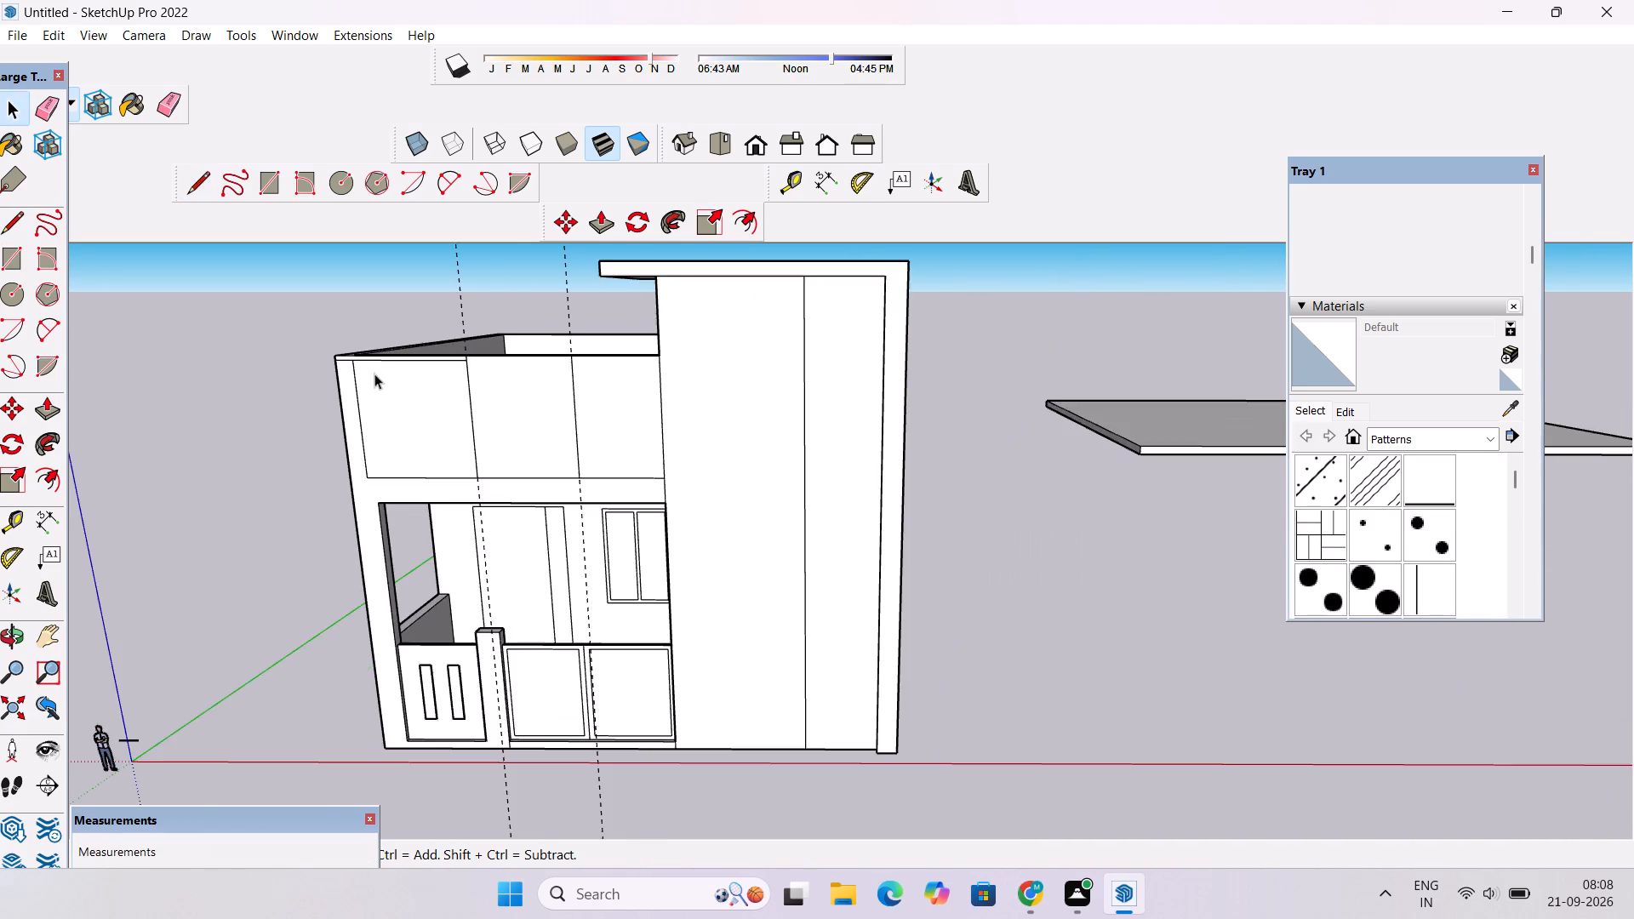
scroll(375, 374, "up", 4)
key("o")
left_click_drag(431, 473, 467, 433)
scroll(467, 432, "down", 4)
left_click_drag(523, 418, 510, 460)
scroll(500, 454, "up", 4)
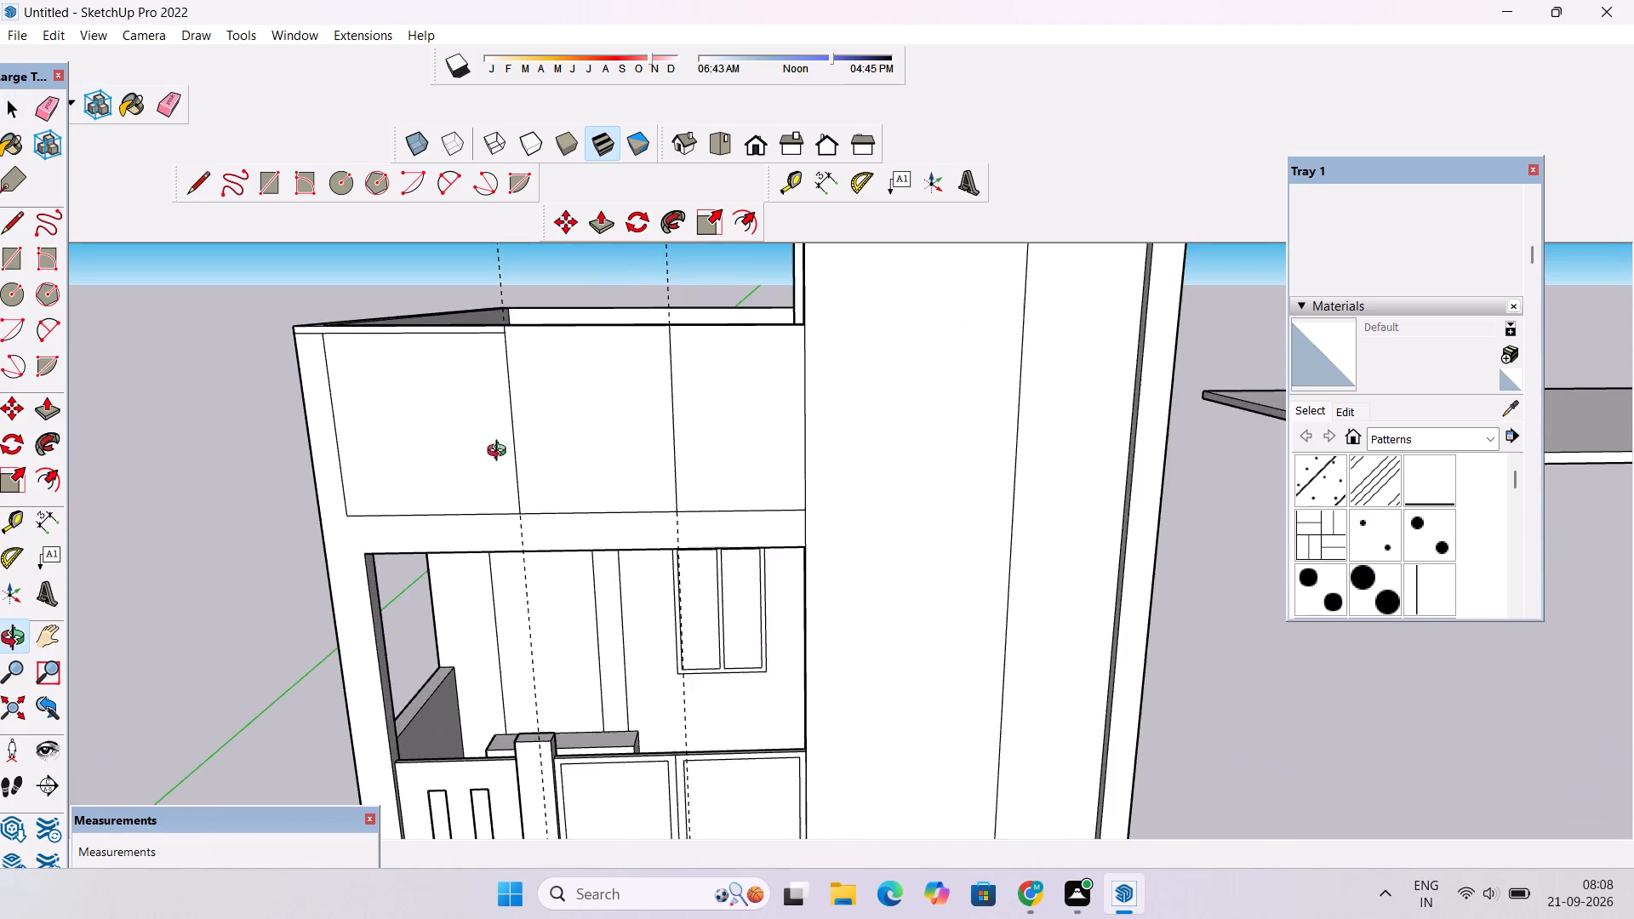
left_click_drag(502, 441, 575, 498, "shift")
scroll(575, 492, "down", 5)
left_click_drag(602, 446, 607, 482)
left_click_drag(603, 476, 593, 485, "shift")
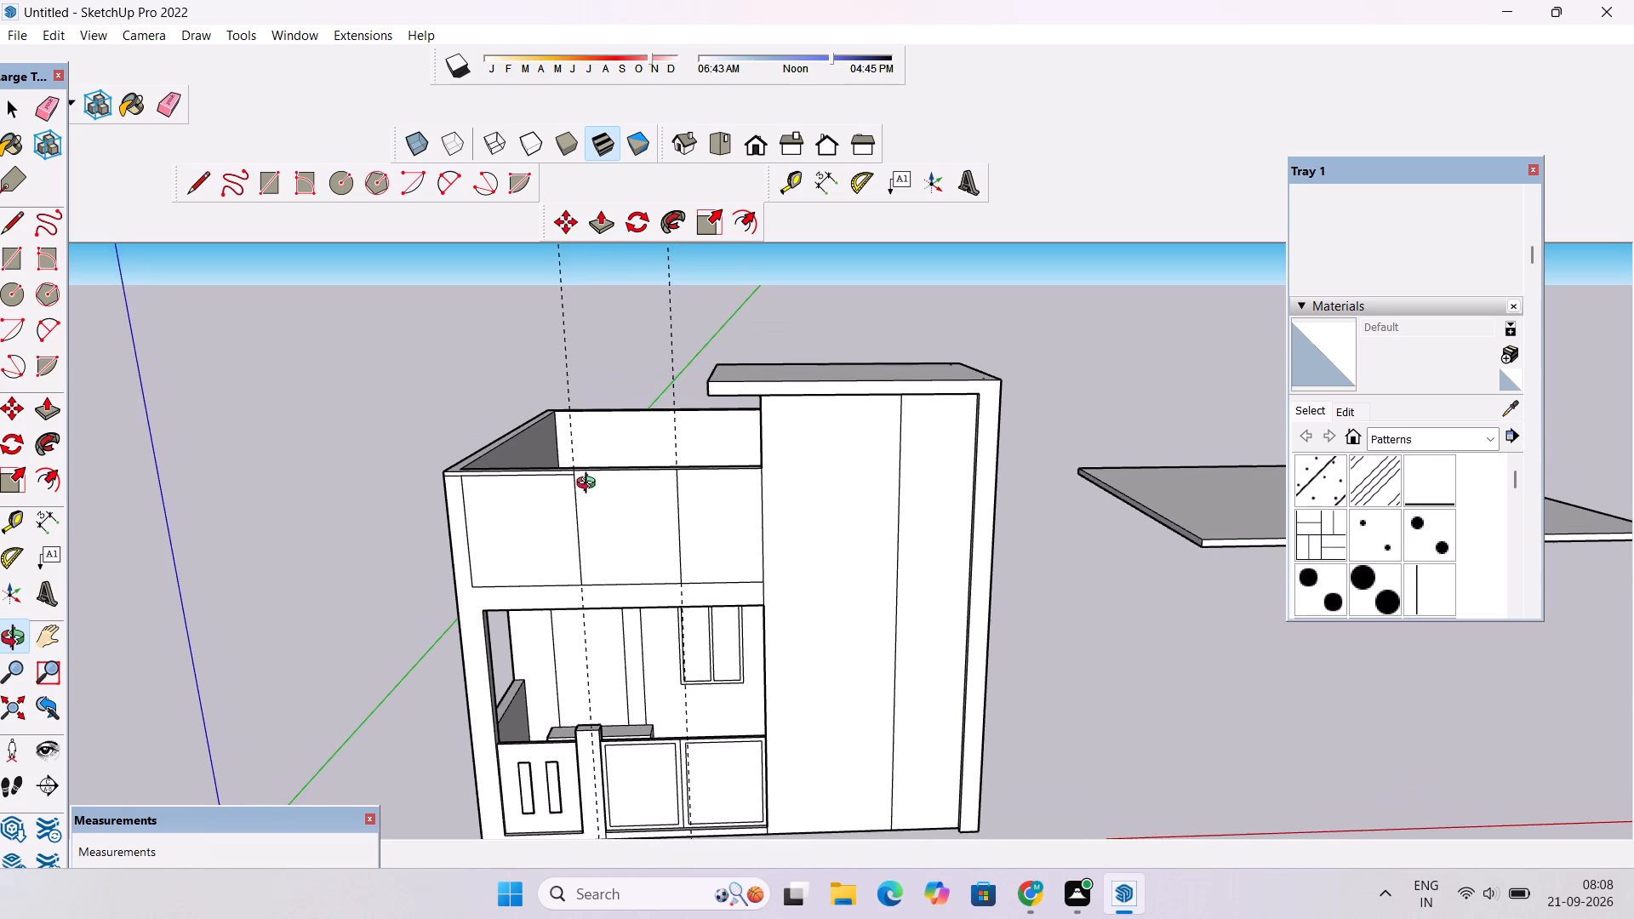
scroll(589, 485, "up", 1)
left_click_drag(589, 485, 608, 481)
left_click(621, 485, "shift")
key("space")
key("e")
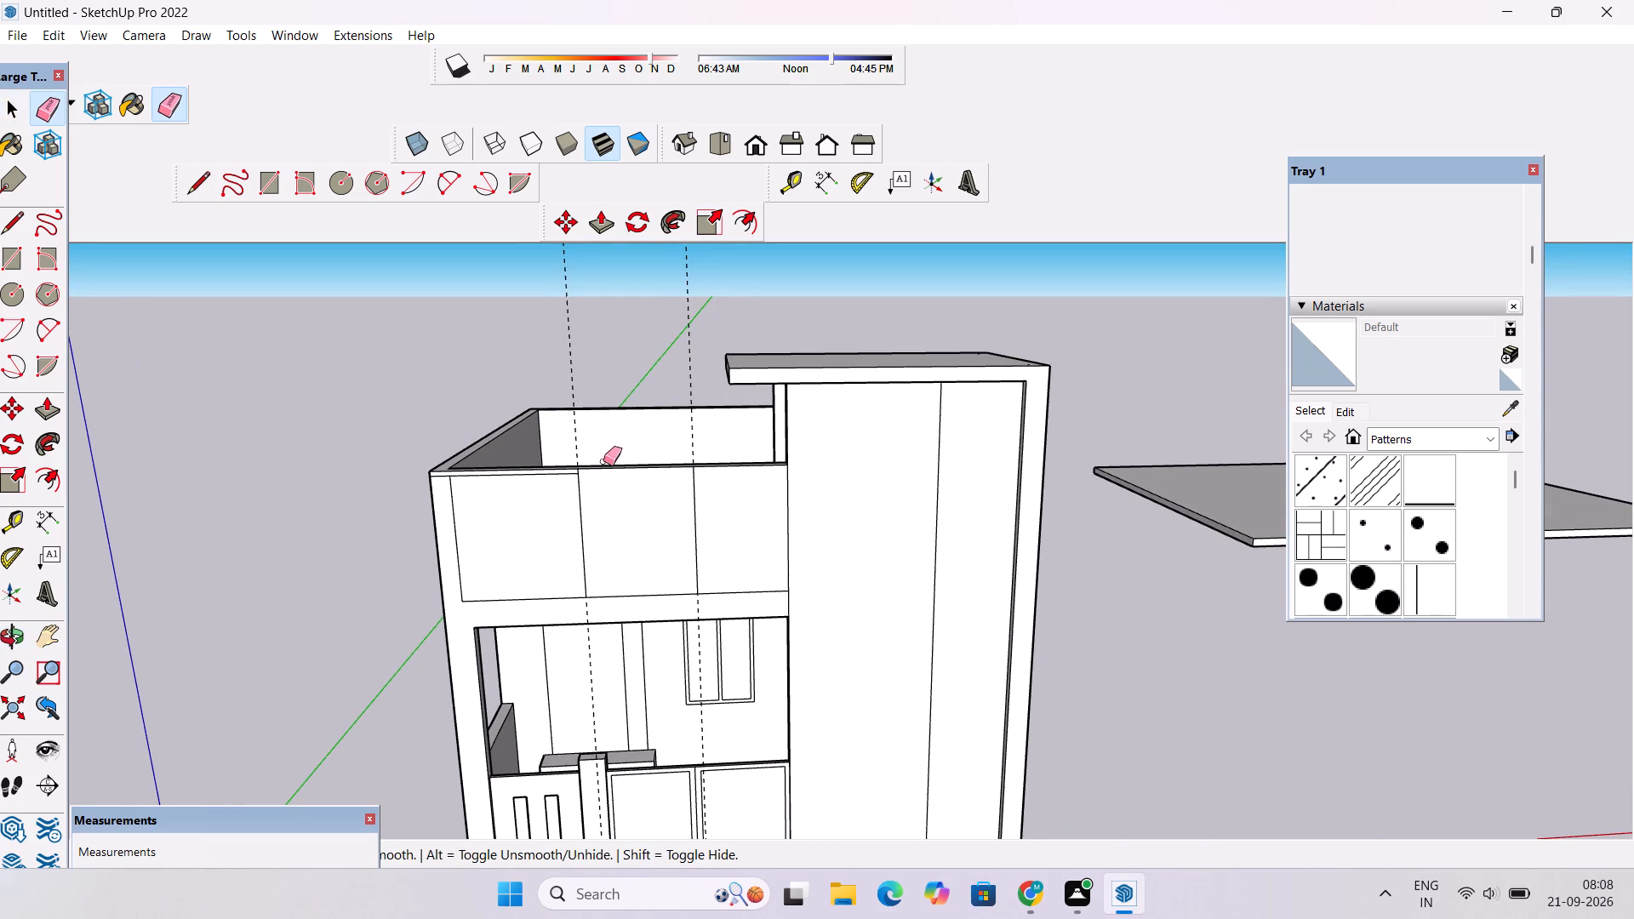
left_click_drag(574, 288, 561, 315)
left_click_drag(691, 265, 680, 284)
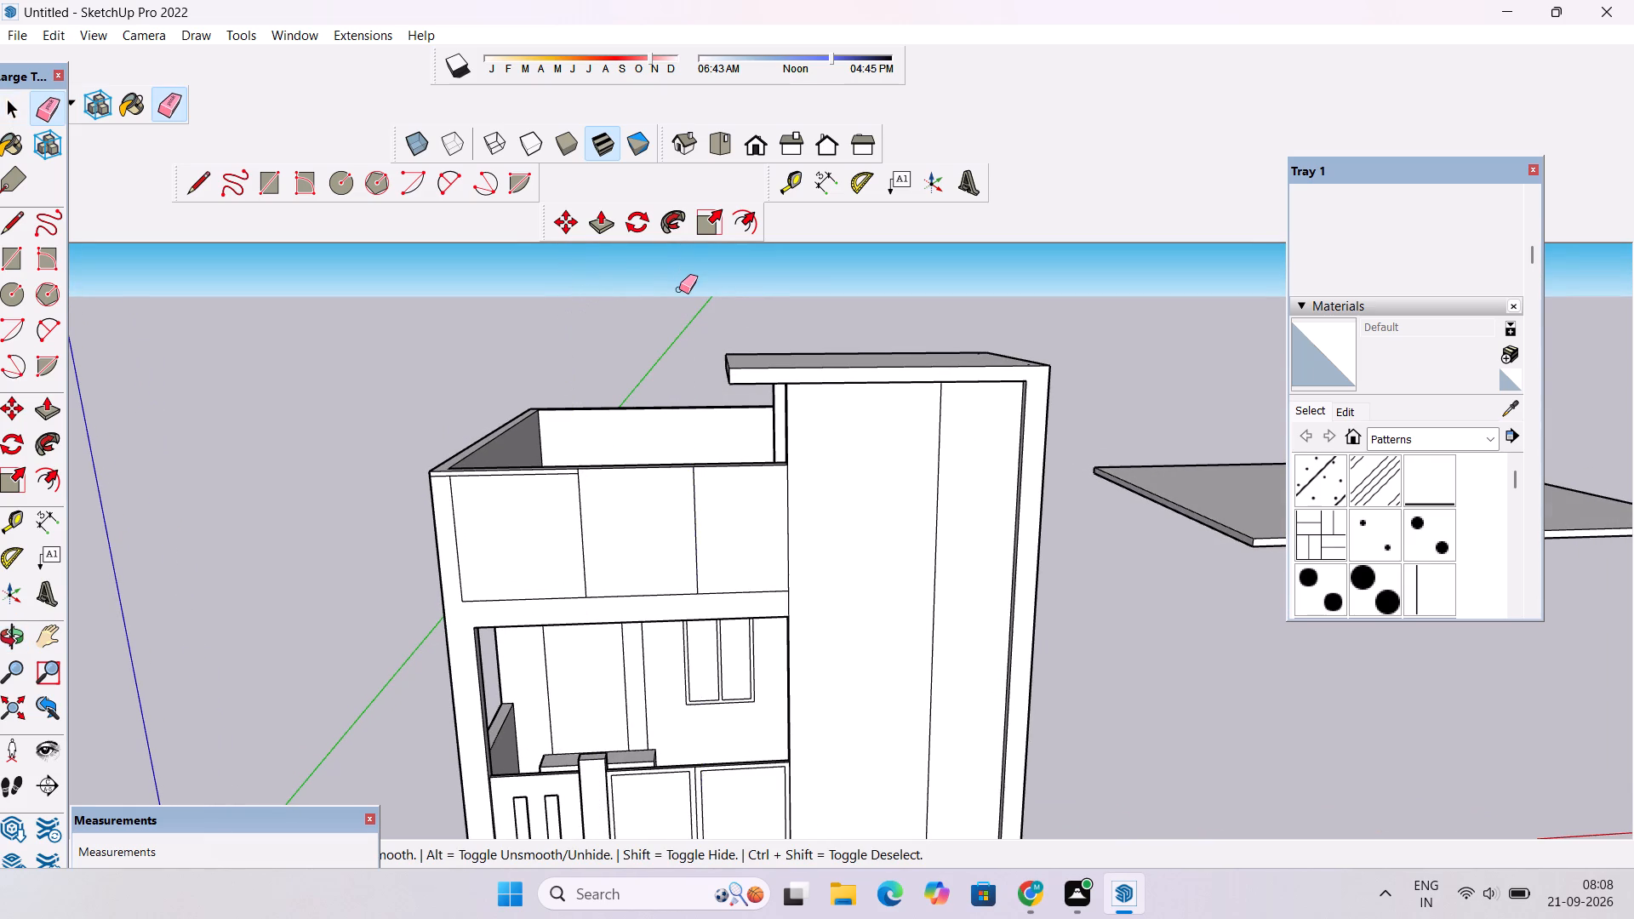
Examine the front elevation and its divided upper wall from low, raised and closer viewpoints.
scroll(679, 289, "down", 5)
key("o")
left_click_drag(602, 614, 602, 521)
scroll(615, 453, "up", 3)
left_click_drag(615, 452, 593, 430, "shift")
left_click_drag(597, 448, 597, 491)
scroll(597, 491, "down", 1)
left_click_drag(597, 491, 591, 520)
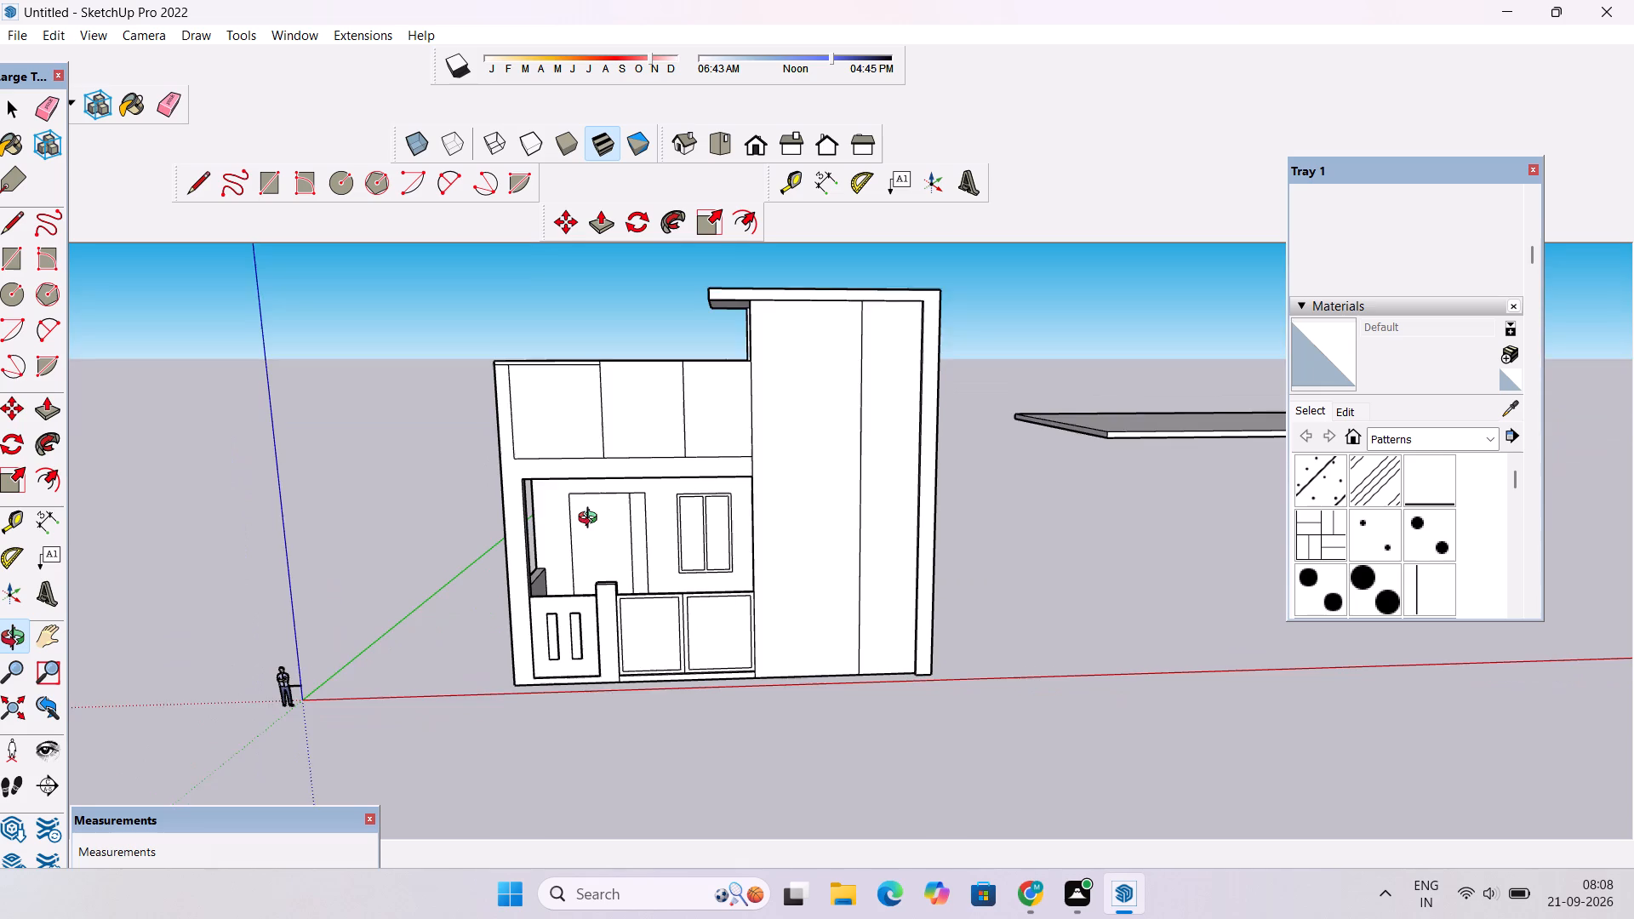
left_click_drag(591, 520, 589, 533)
scroll(604, 518, "up", 3)
left_click_drag(598, 494, 535, 513, "shift")
left_click_drag(522, 514, 568, 537)
left_click_drag(568, 537, 577, 526, "shift")
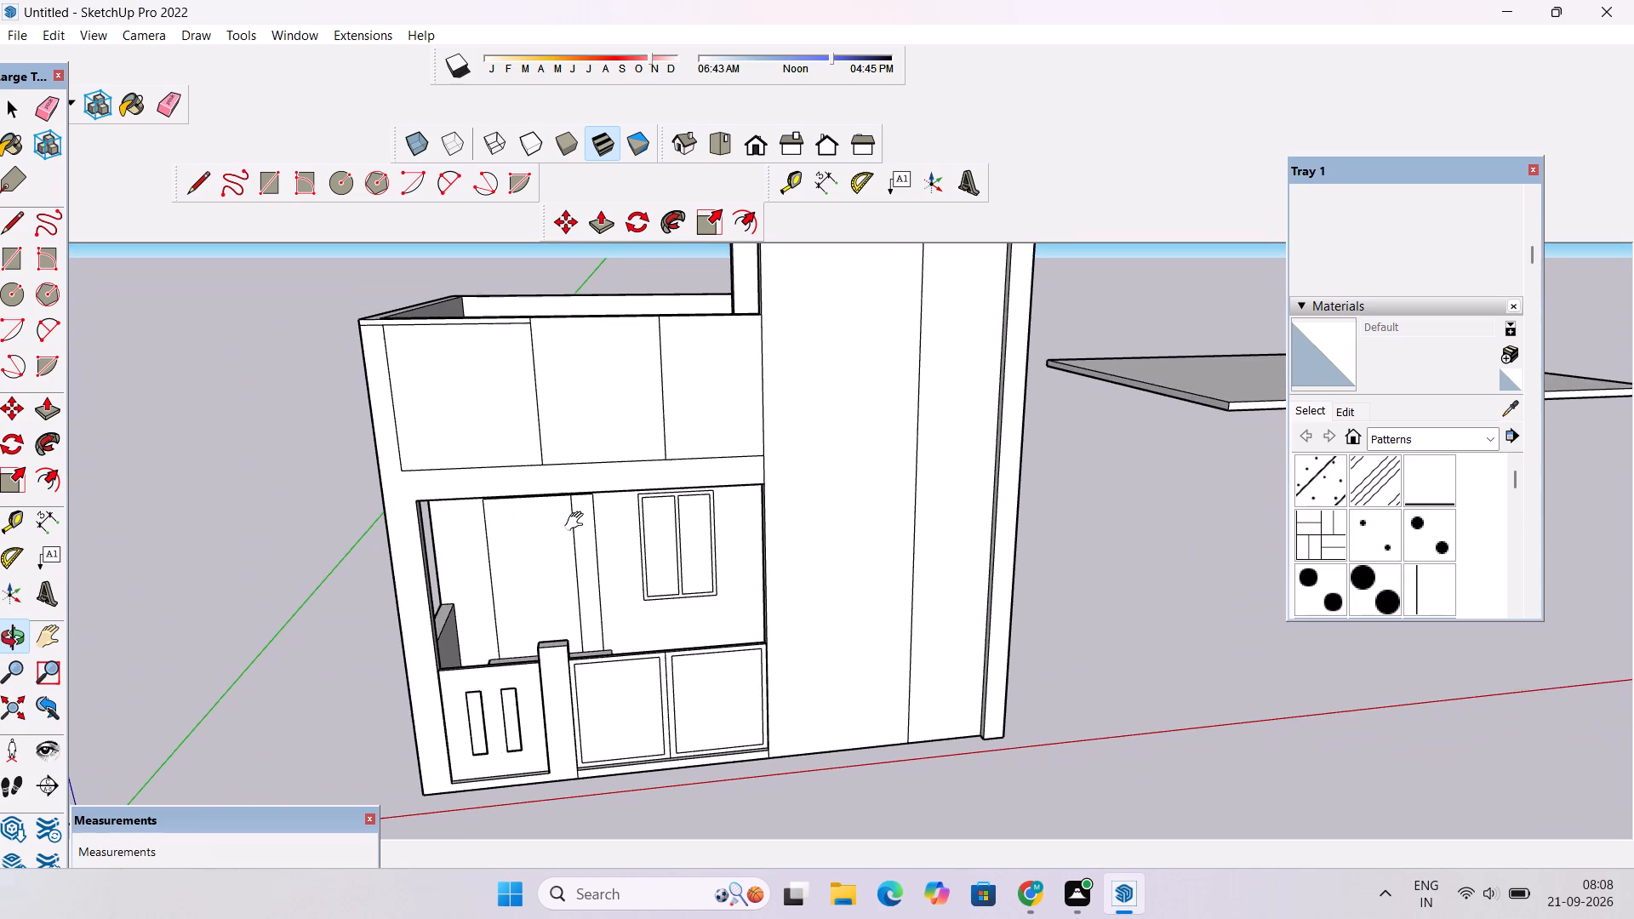
scroll(578, 516, "down", 2)
left_click_drag(564, 516, 578, 539)
scroll(578, 539, "up", 3)
left_click_drag(577, 494, 554, 508, "shift")
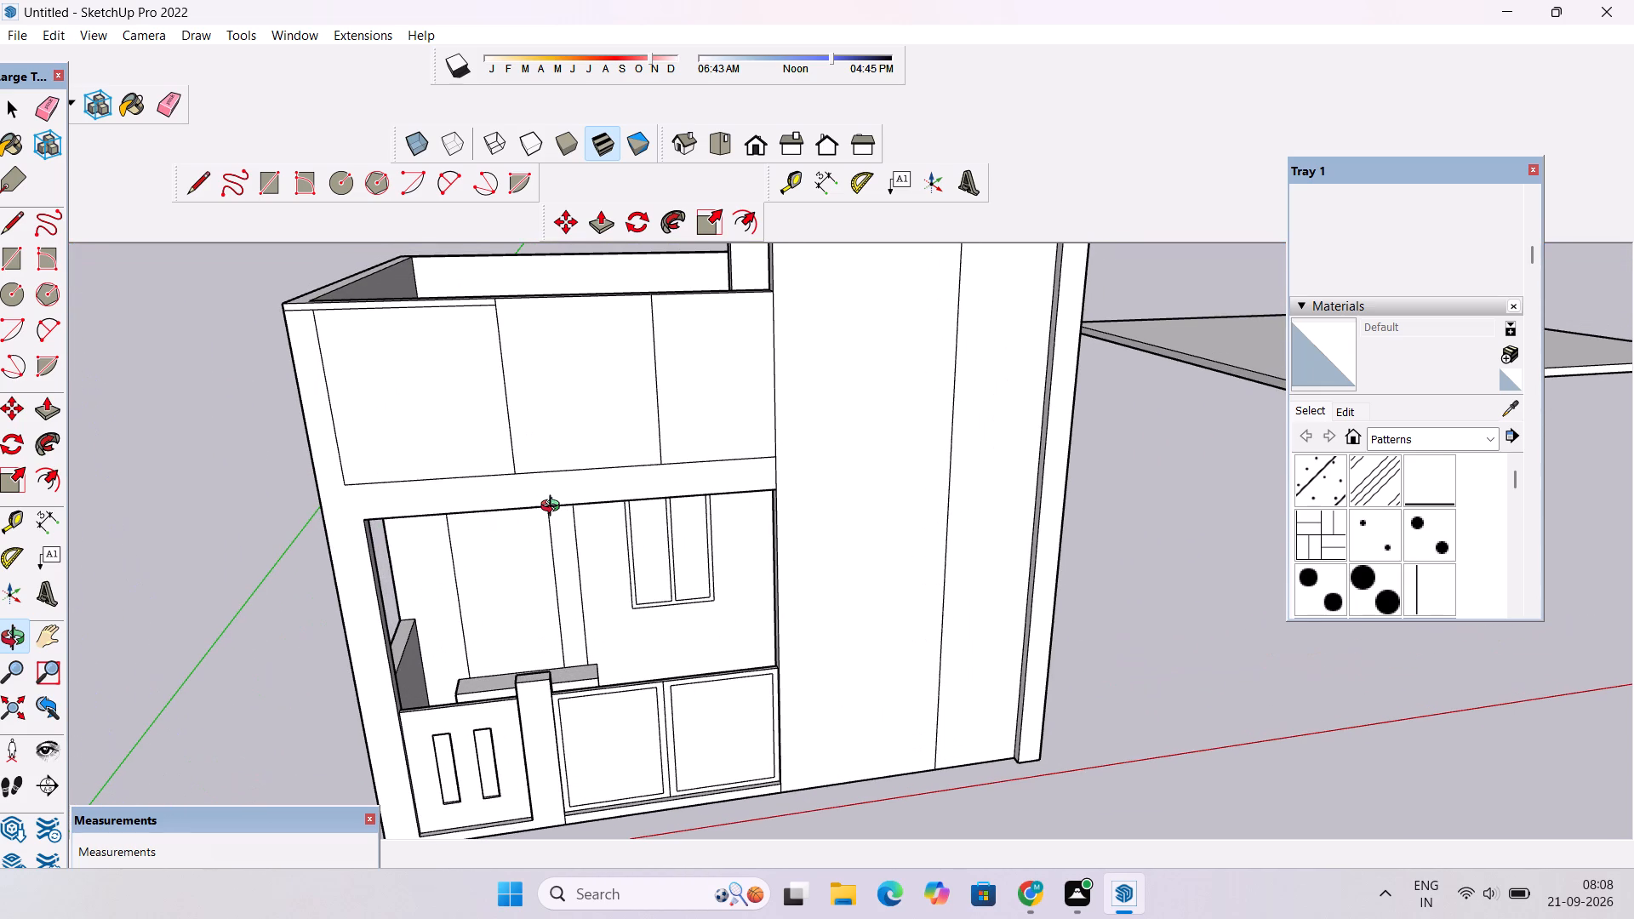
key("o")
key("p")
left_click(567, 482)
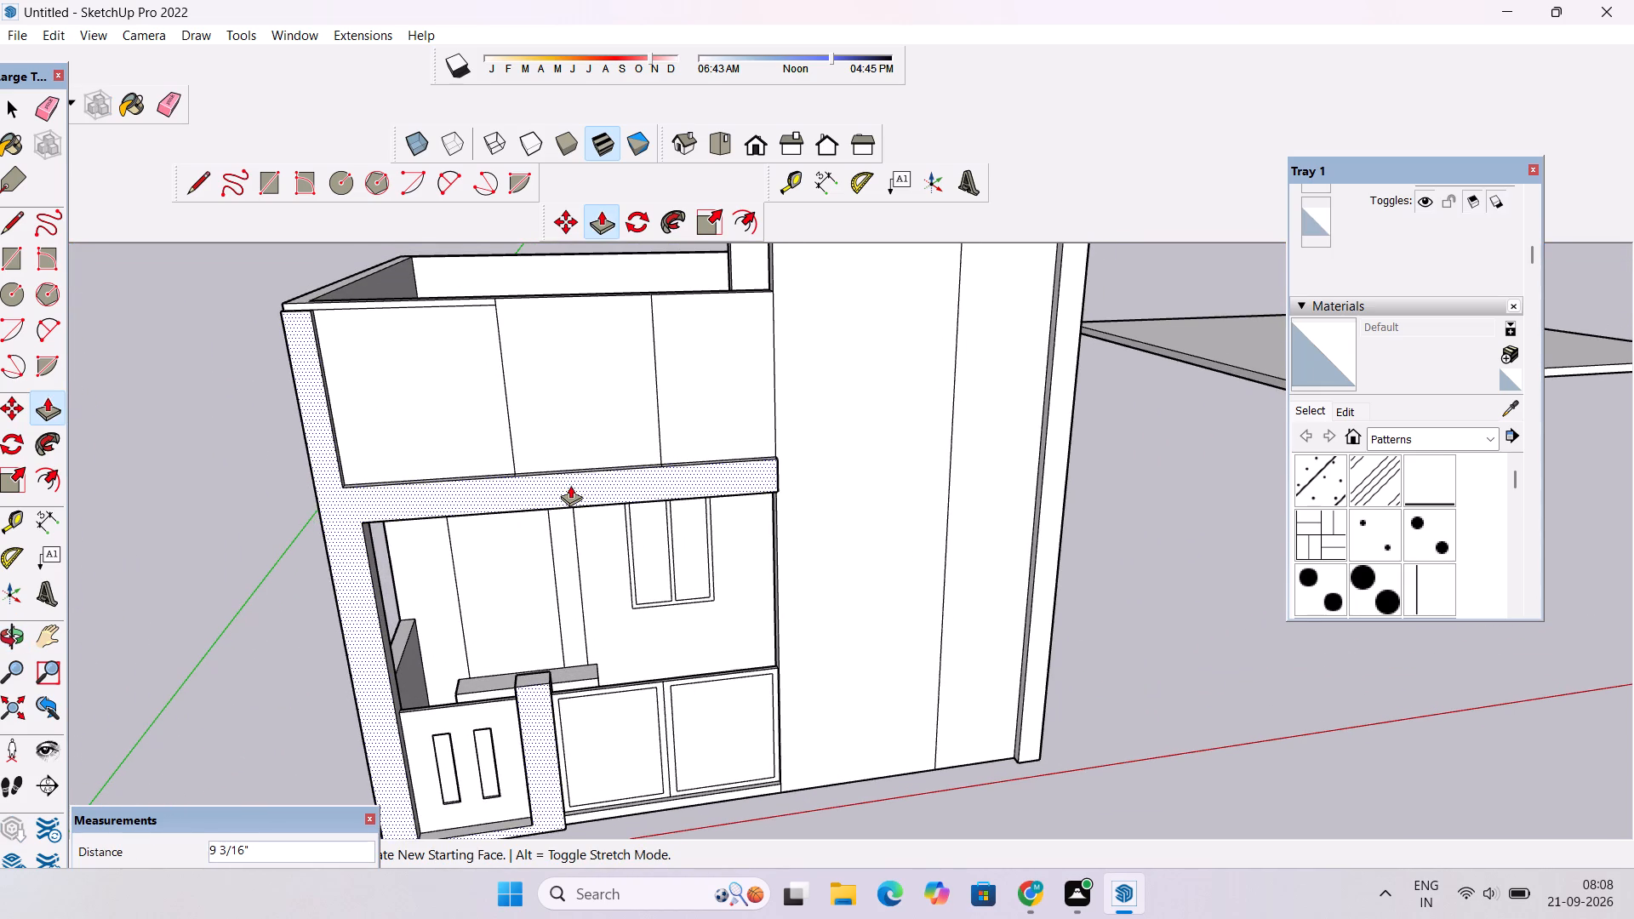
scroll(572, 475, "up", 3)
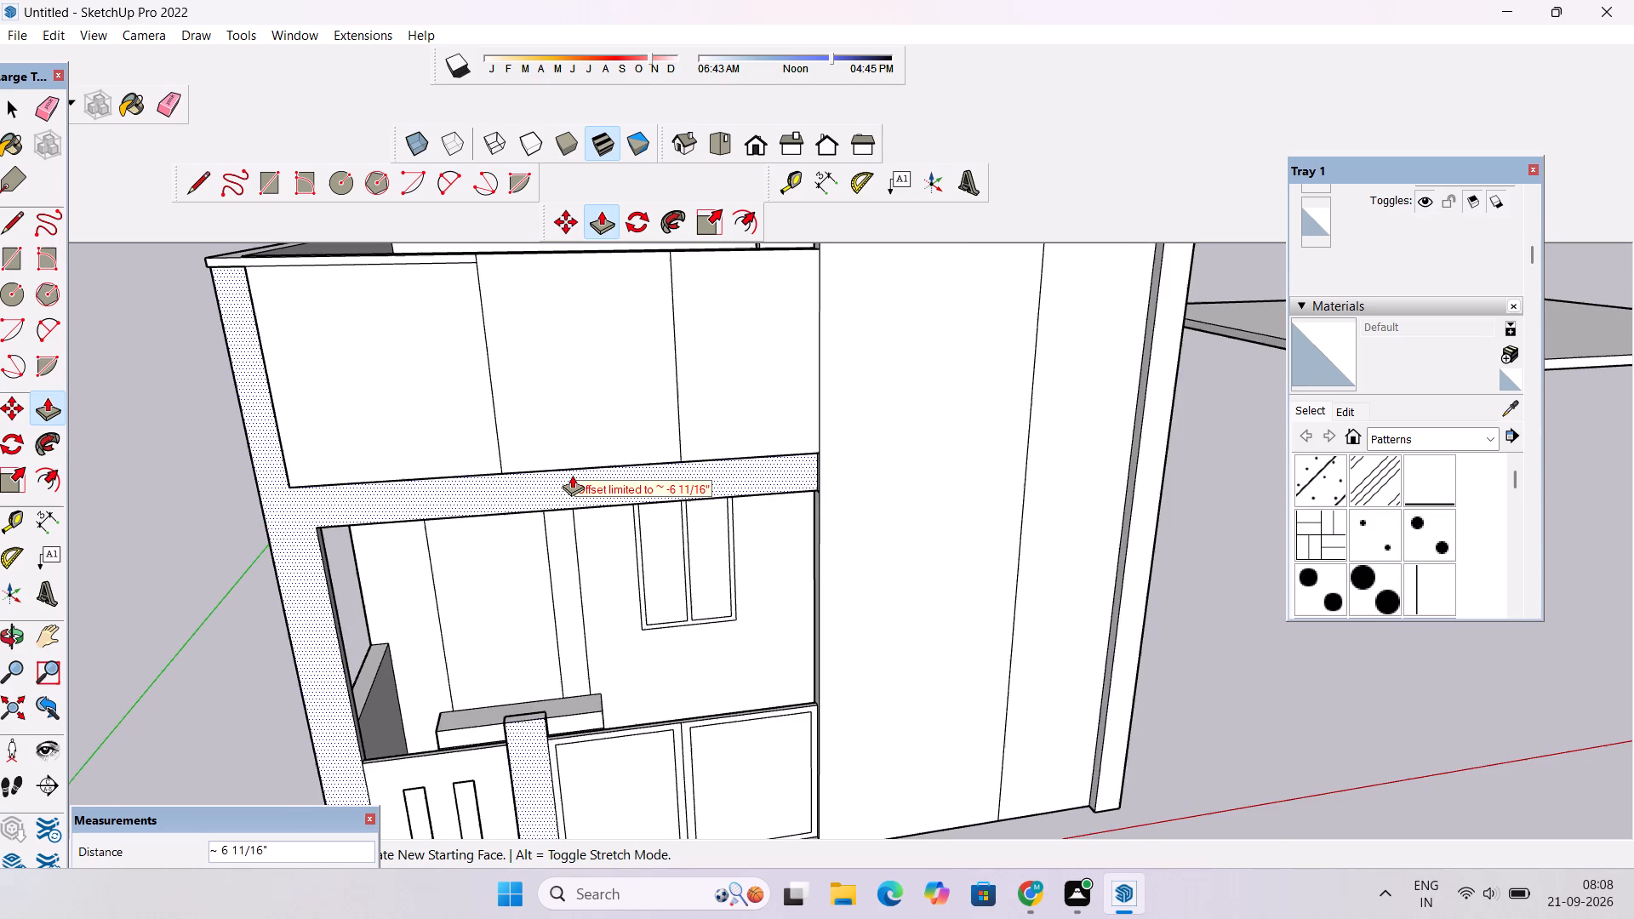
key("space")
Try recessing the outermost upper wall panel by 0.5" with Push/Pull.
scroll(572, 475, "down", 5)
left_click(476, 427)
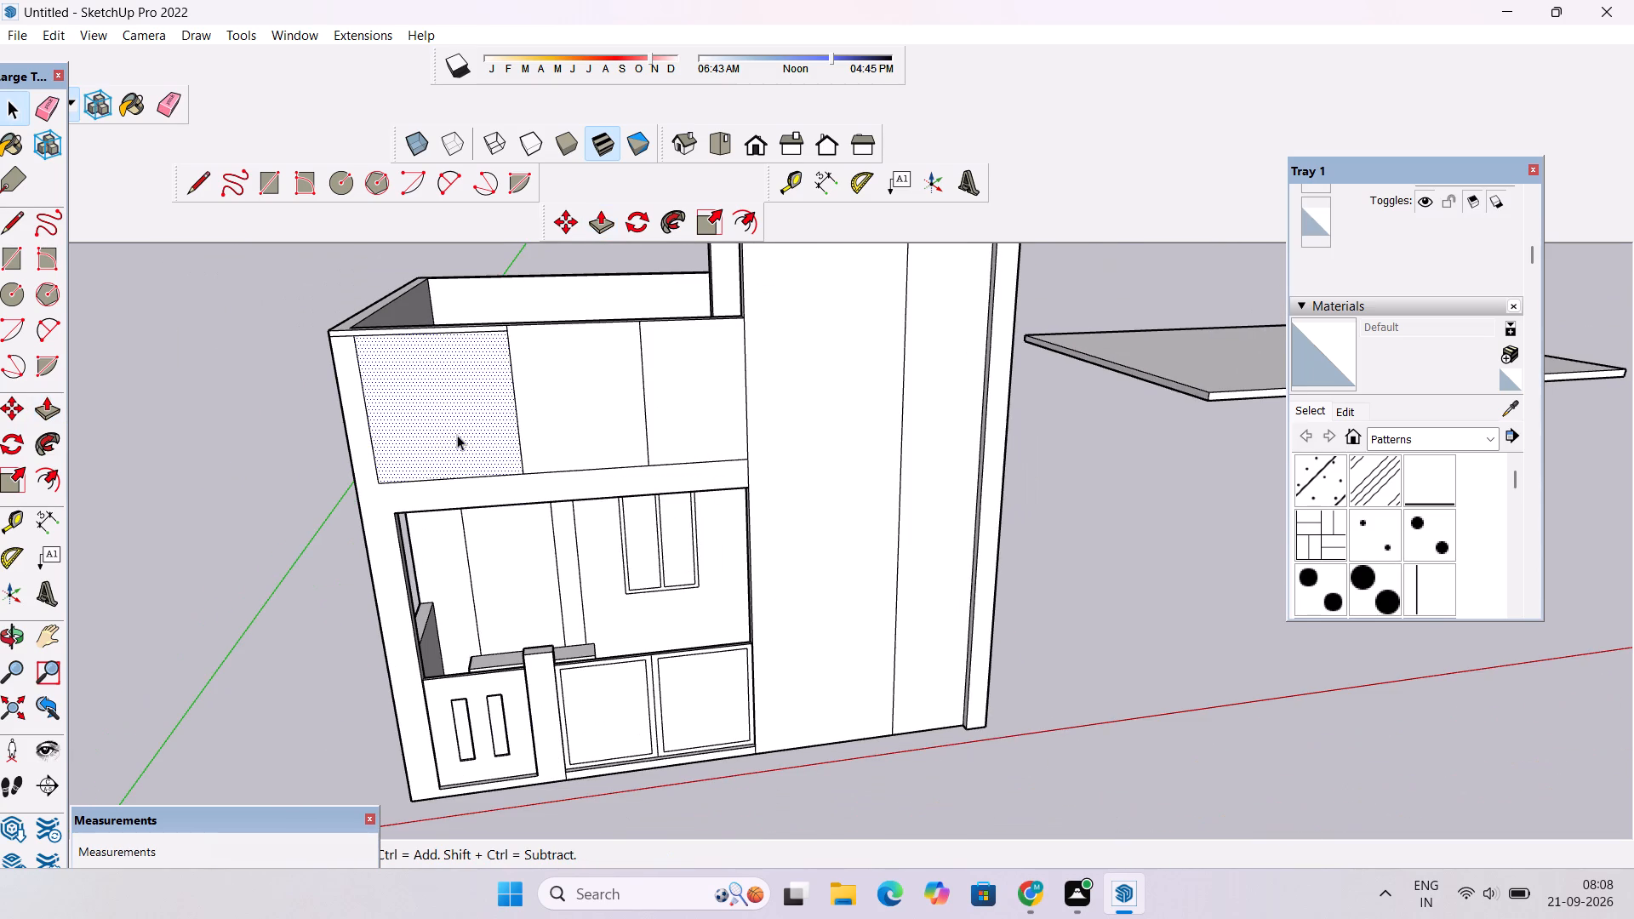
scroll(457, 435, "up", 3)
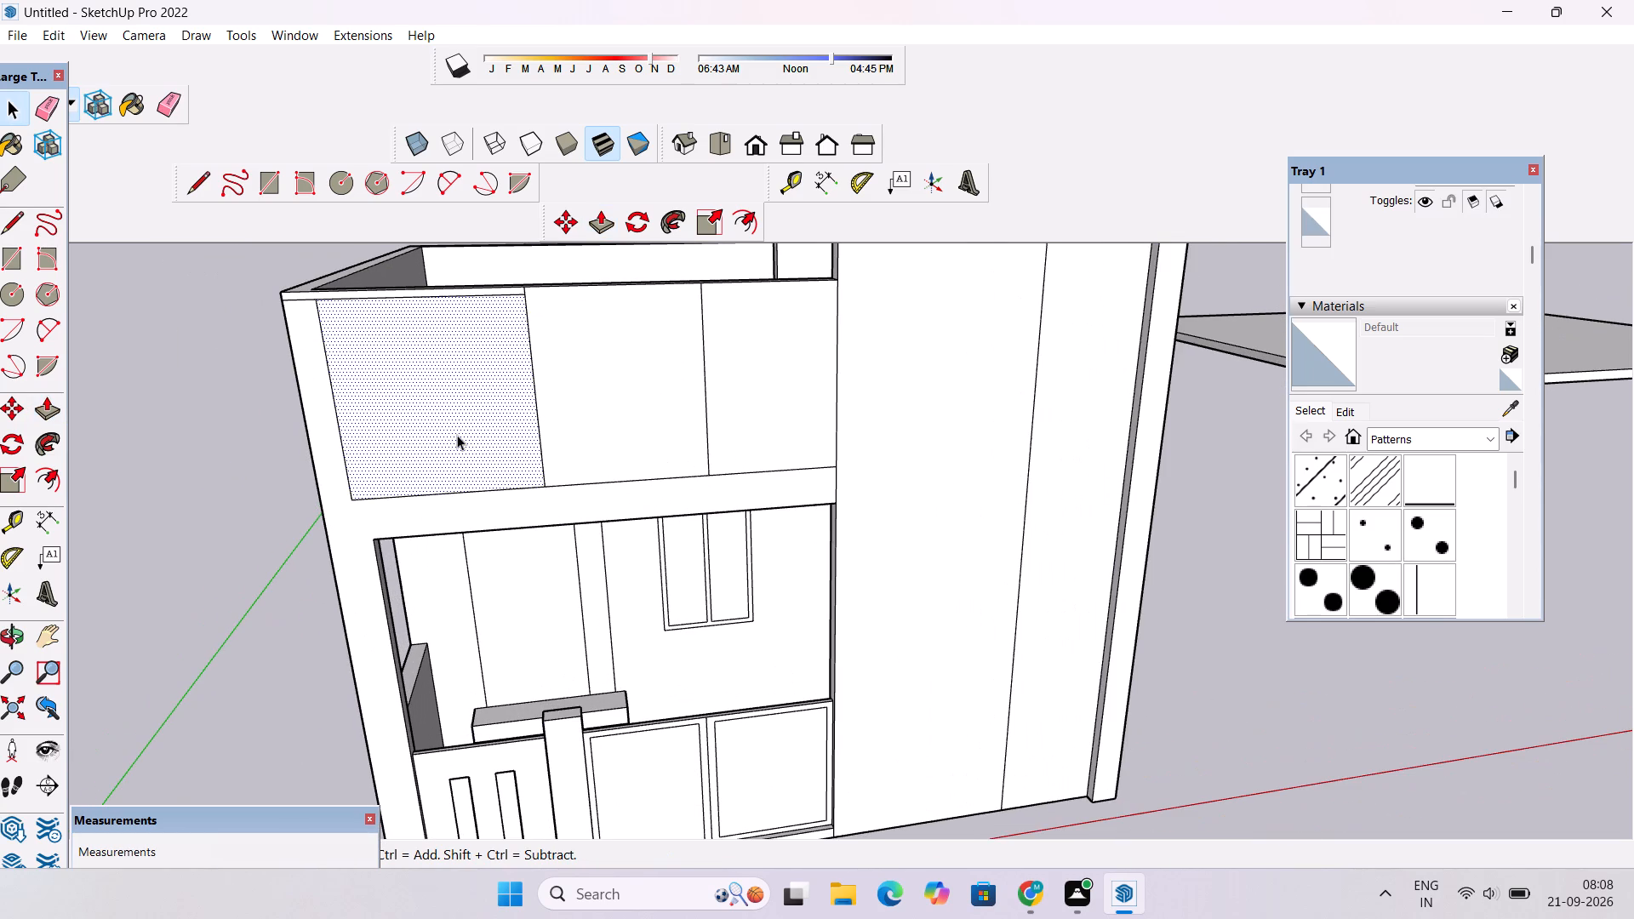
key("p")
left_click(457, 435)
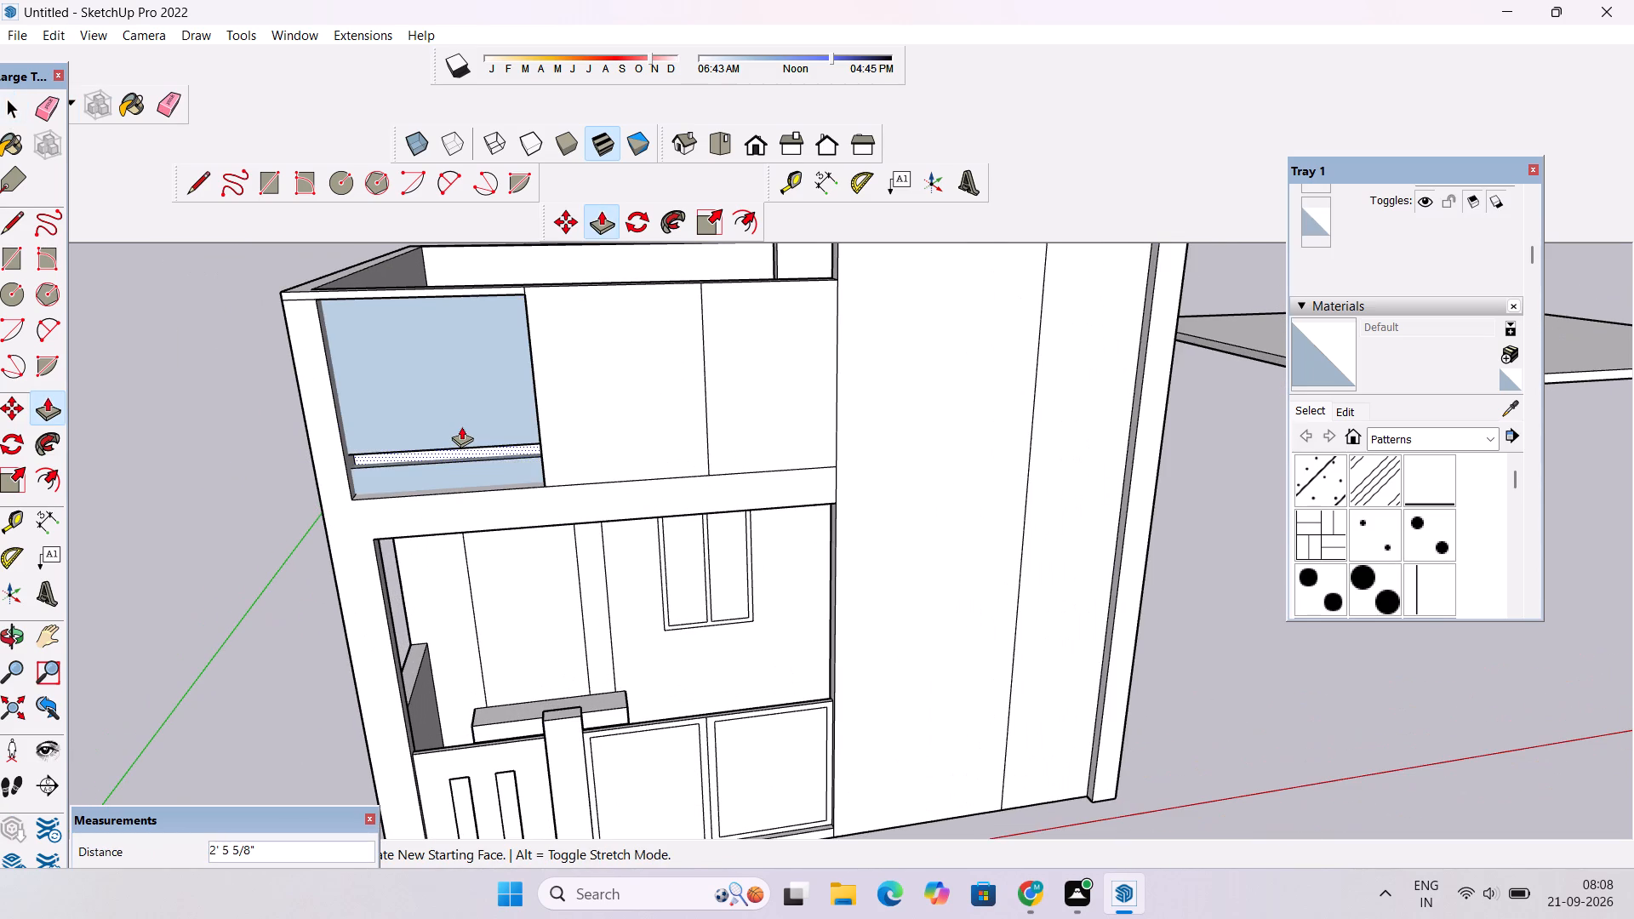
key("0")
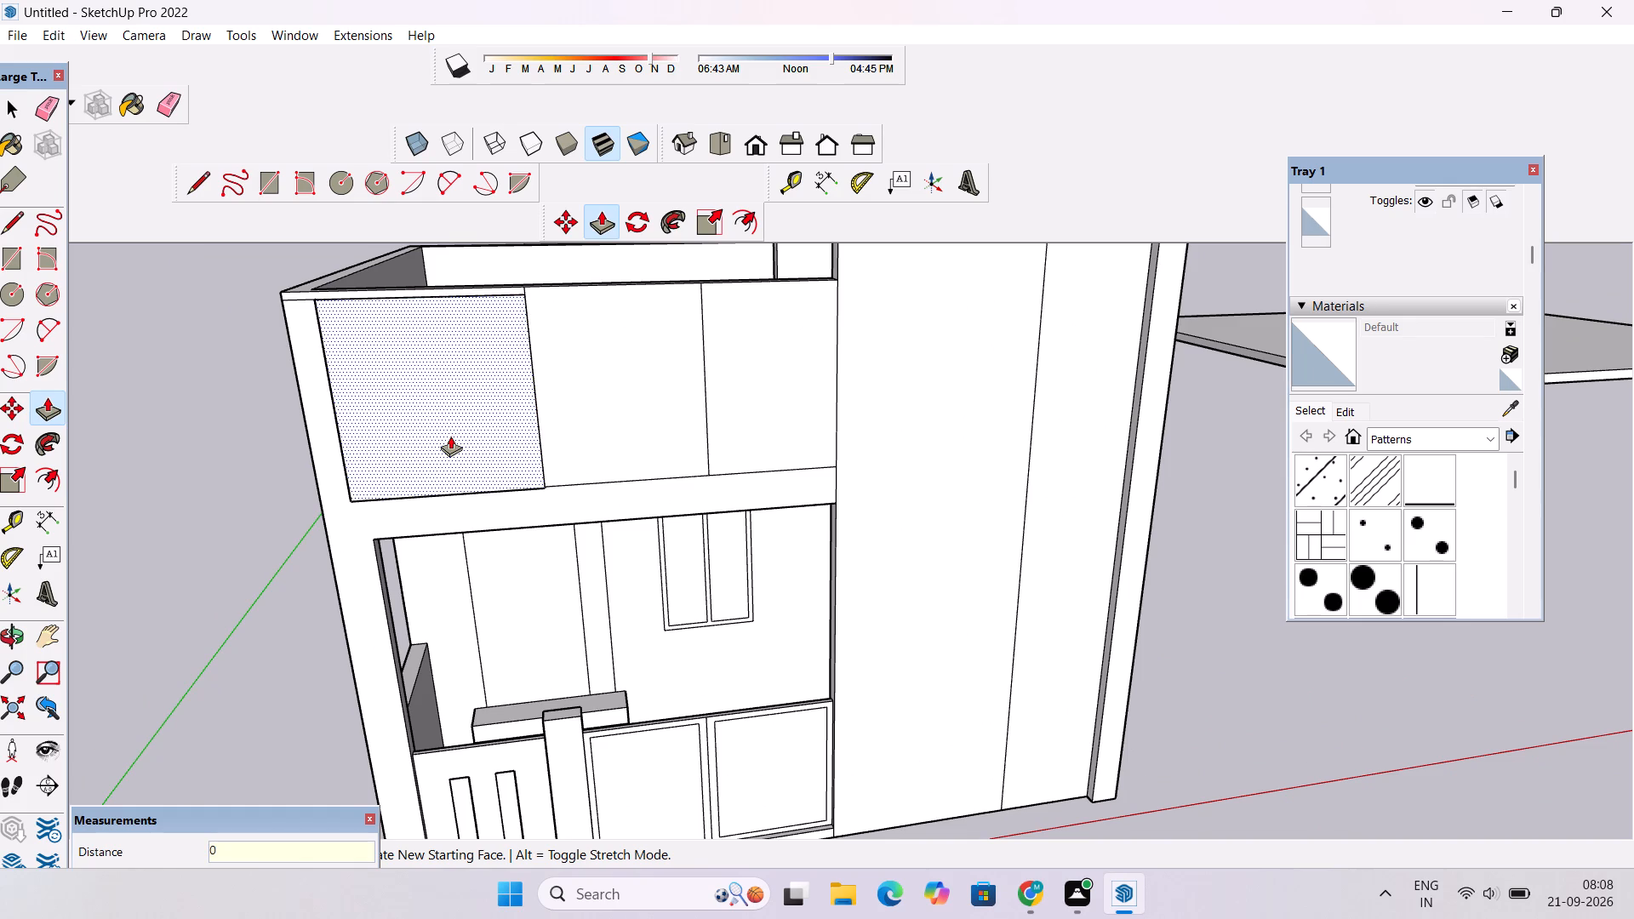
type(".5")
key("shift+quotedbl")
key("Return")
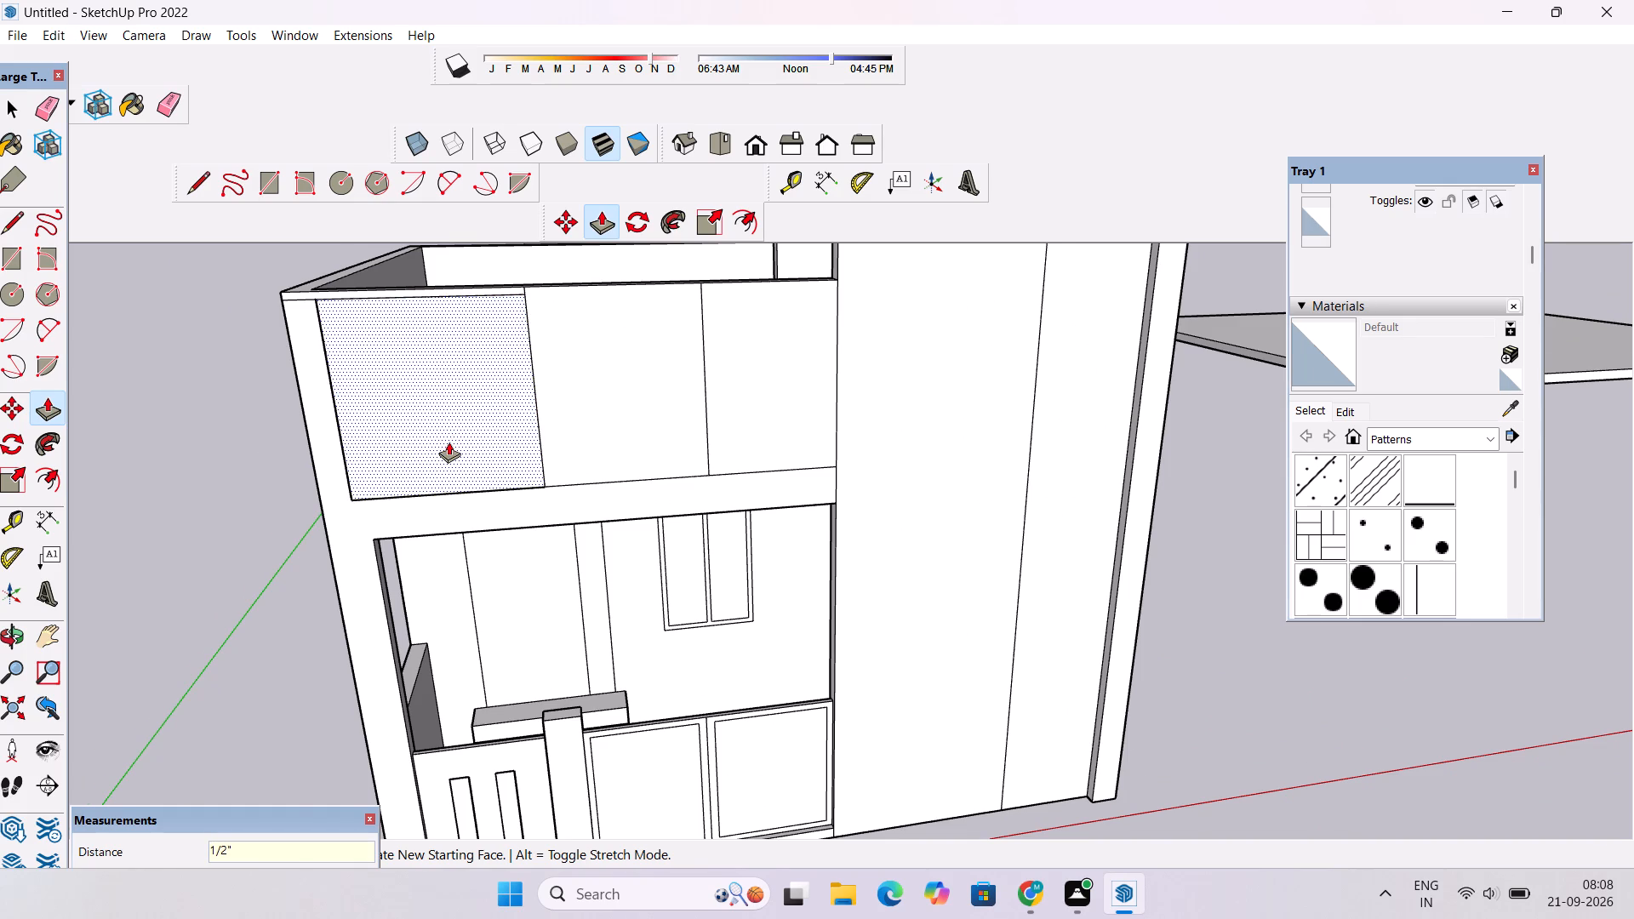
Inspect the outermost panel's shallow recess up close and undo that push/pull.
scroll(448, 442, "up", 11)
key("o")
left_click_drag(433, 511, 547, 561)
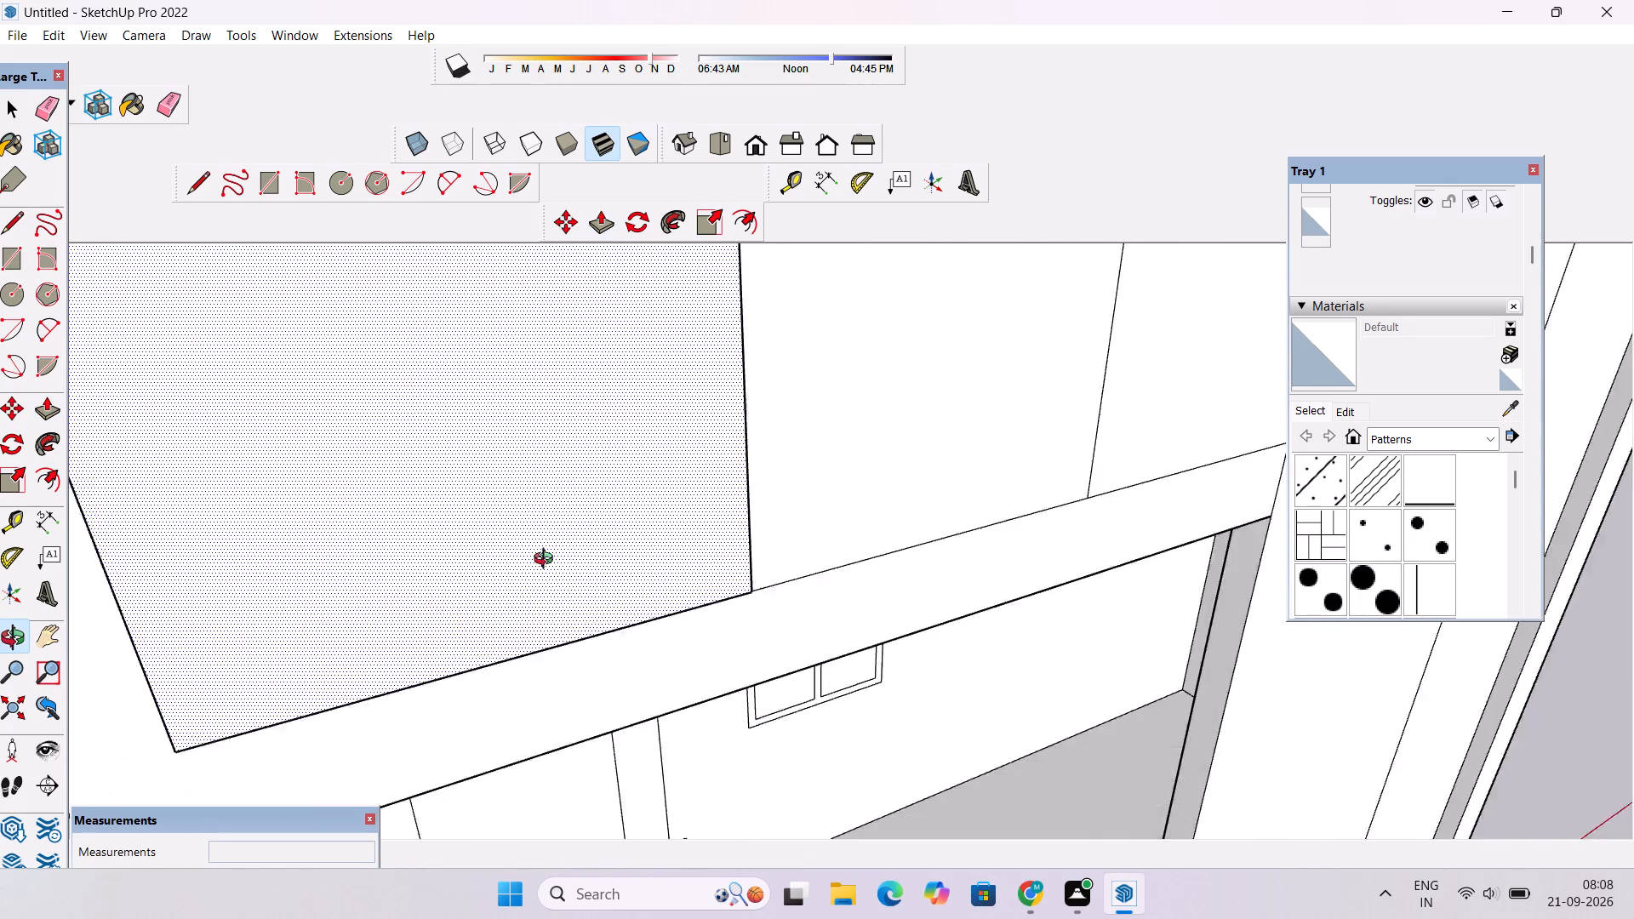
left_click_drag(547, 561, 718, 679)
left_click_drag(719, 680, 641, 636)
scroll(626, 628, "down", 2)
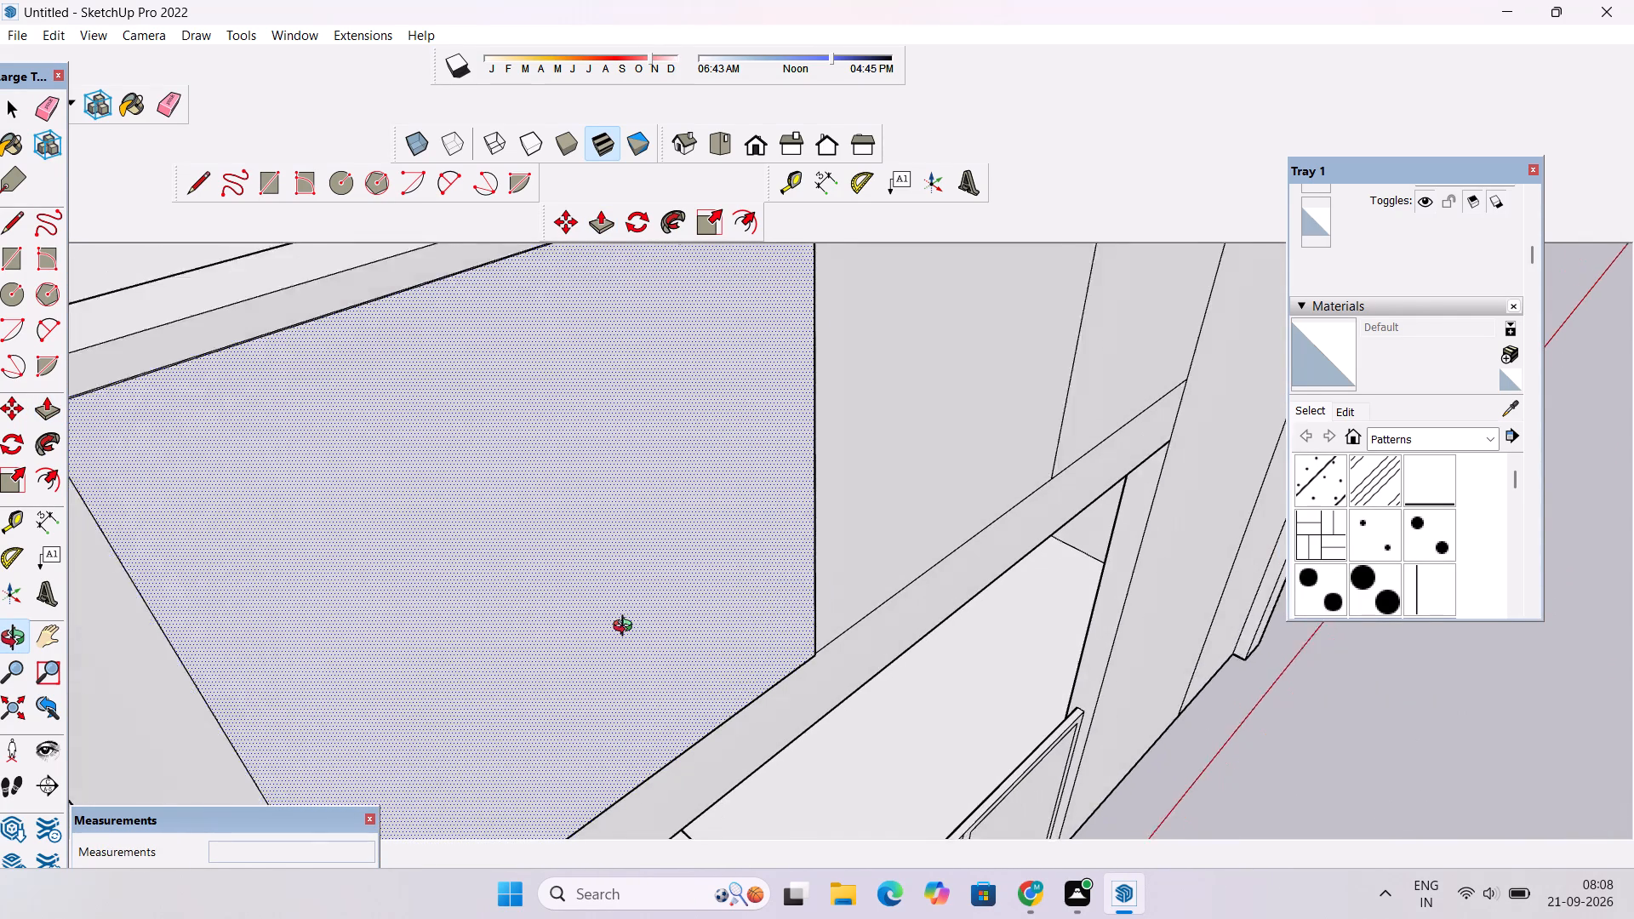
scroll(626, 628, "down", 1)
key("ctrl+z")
Recess the outermost upper wall panel 1" into the wall with Push/Pull.
key("p")
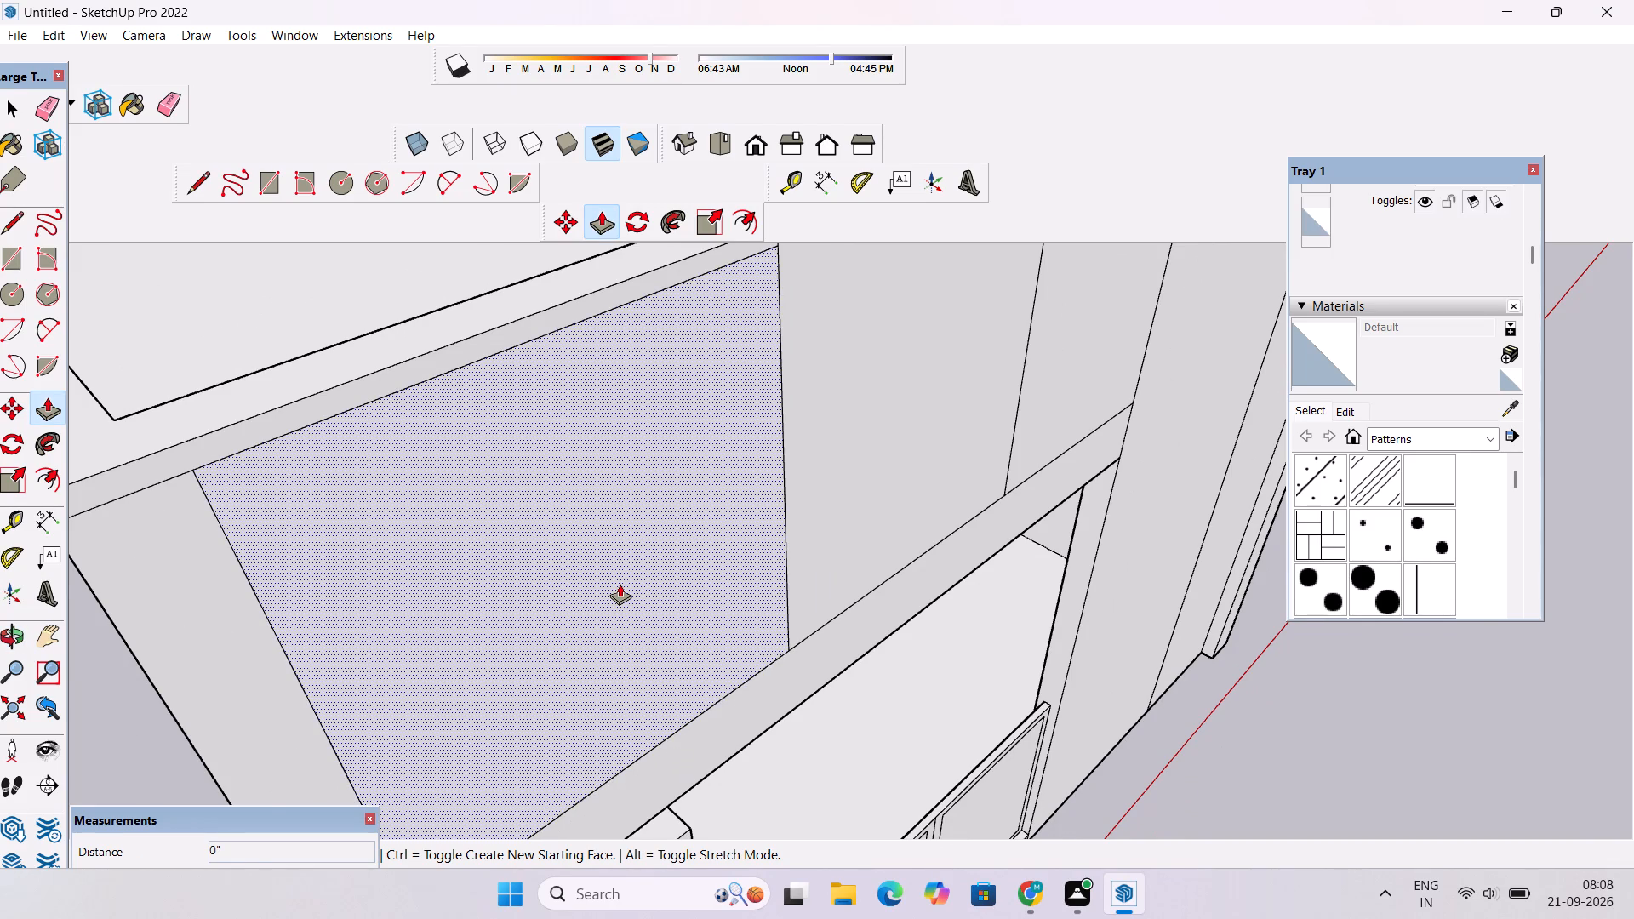
scroll(620, 584, "down", 3)
scroll(620, 584, "up", 2)
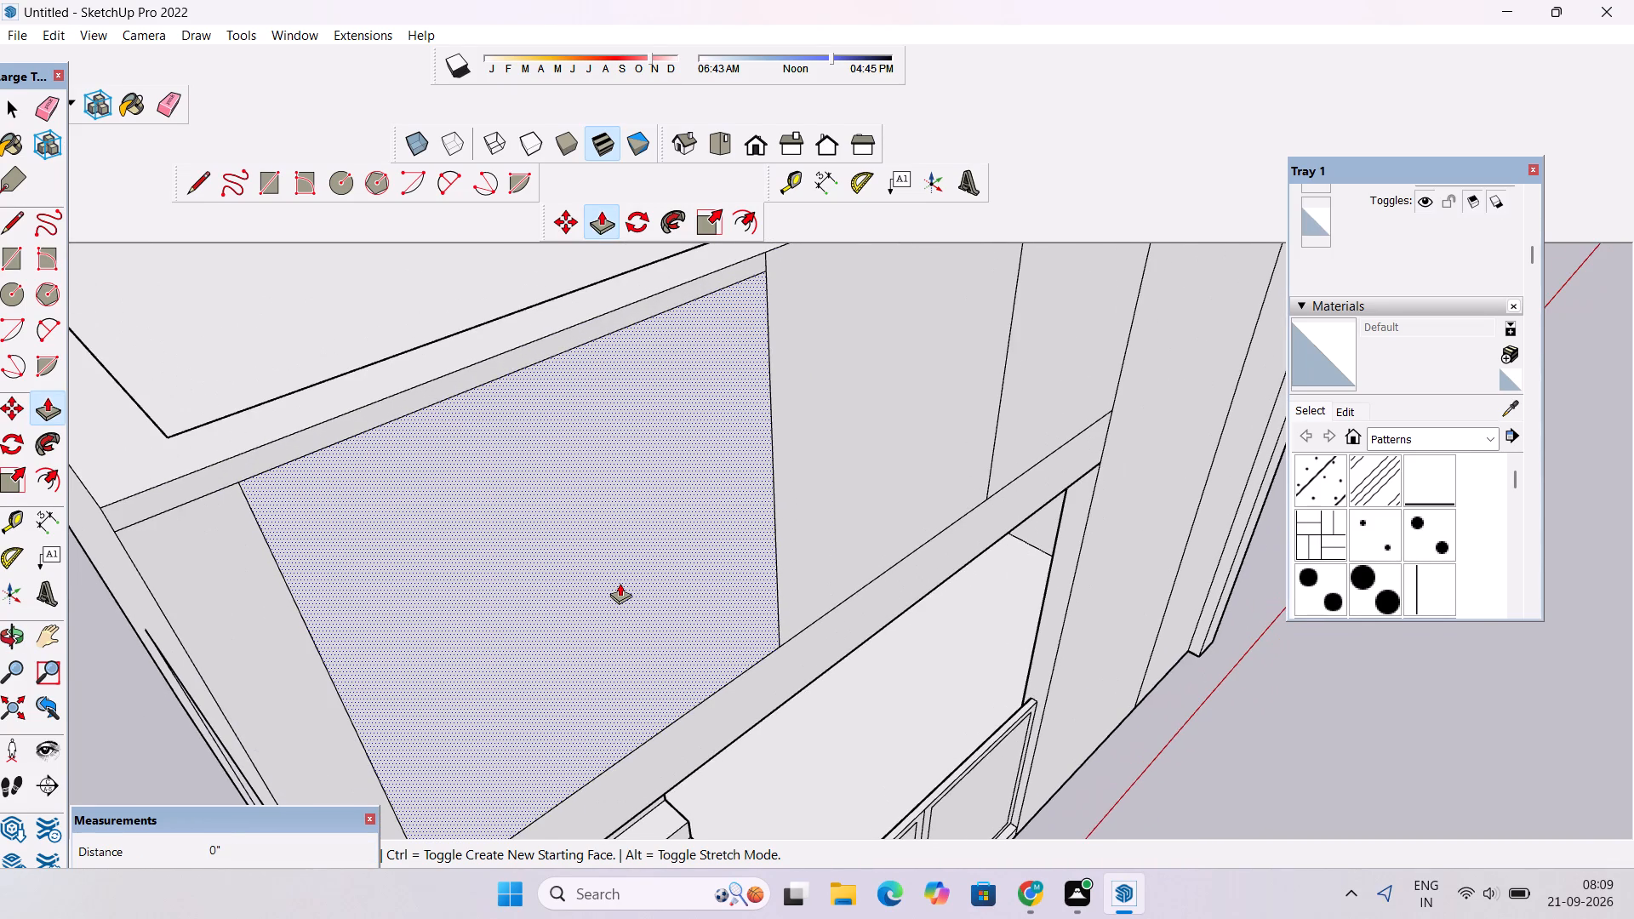
scroll(620, 583, "up", 1)
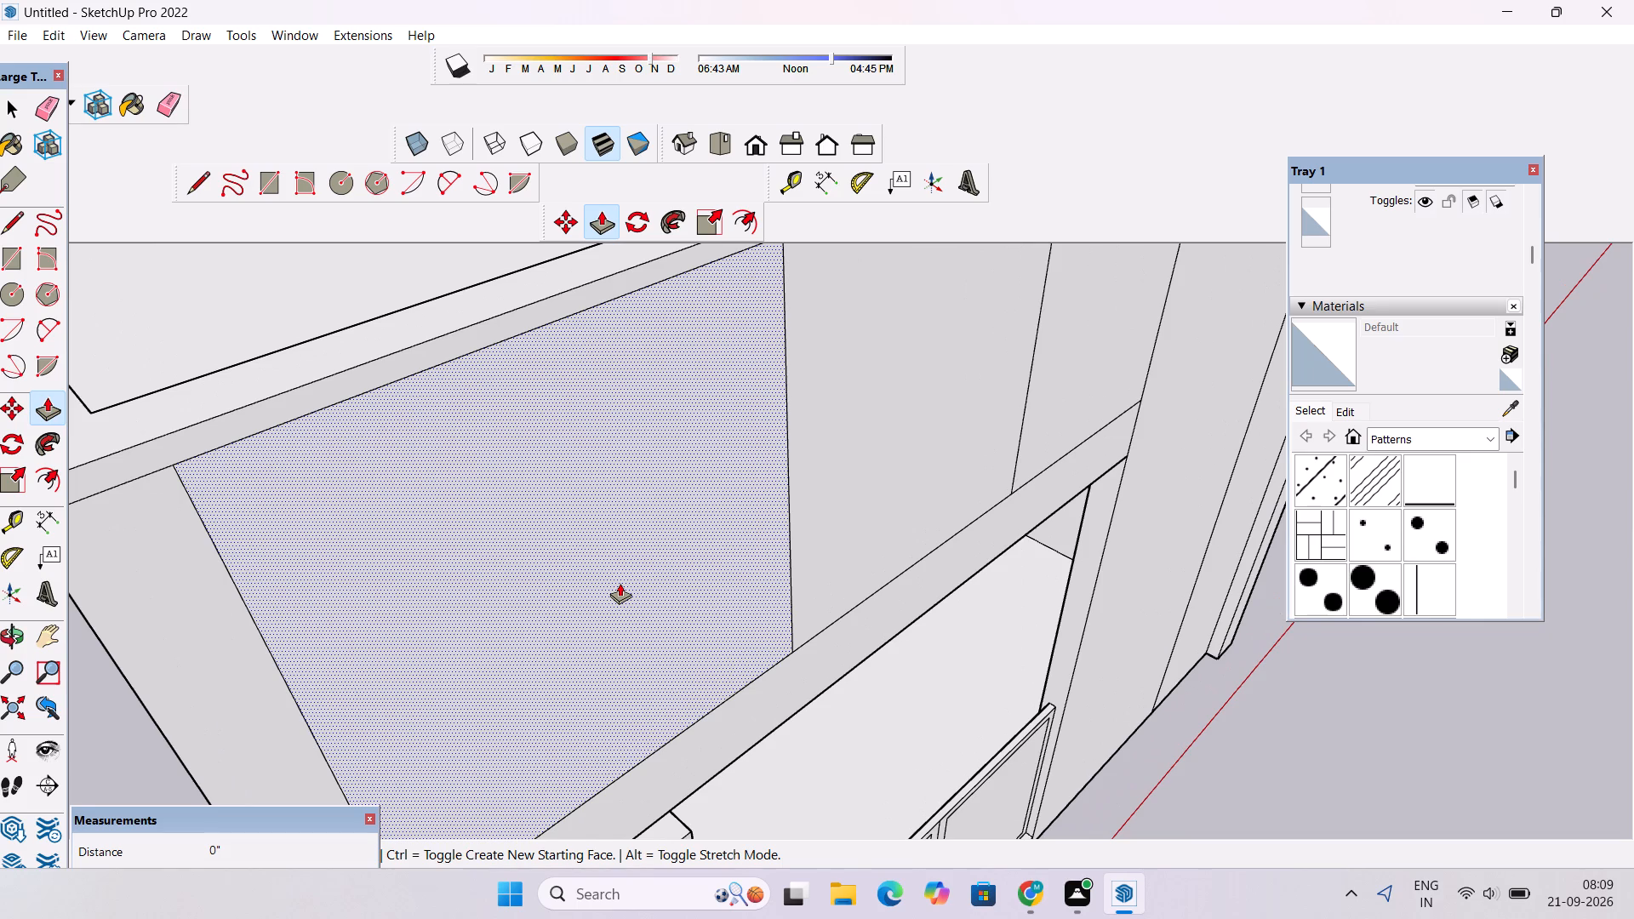
scroll(620, 583, "up", 2)
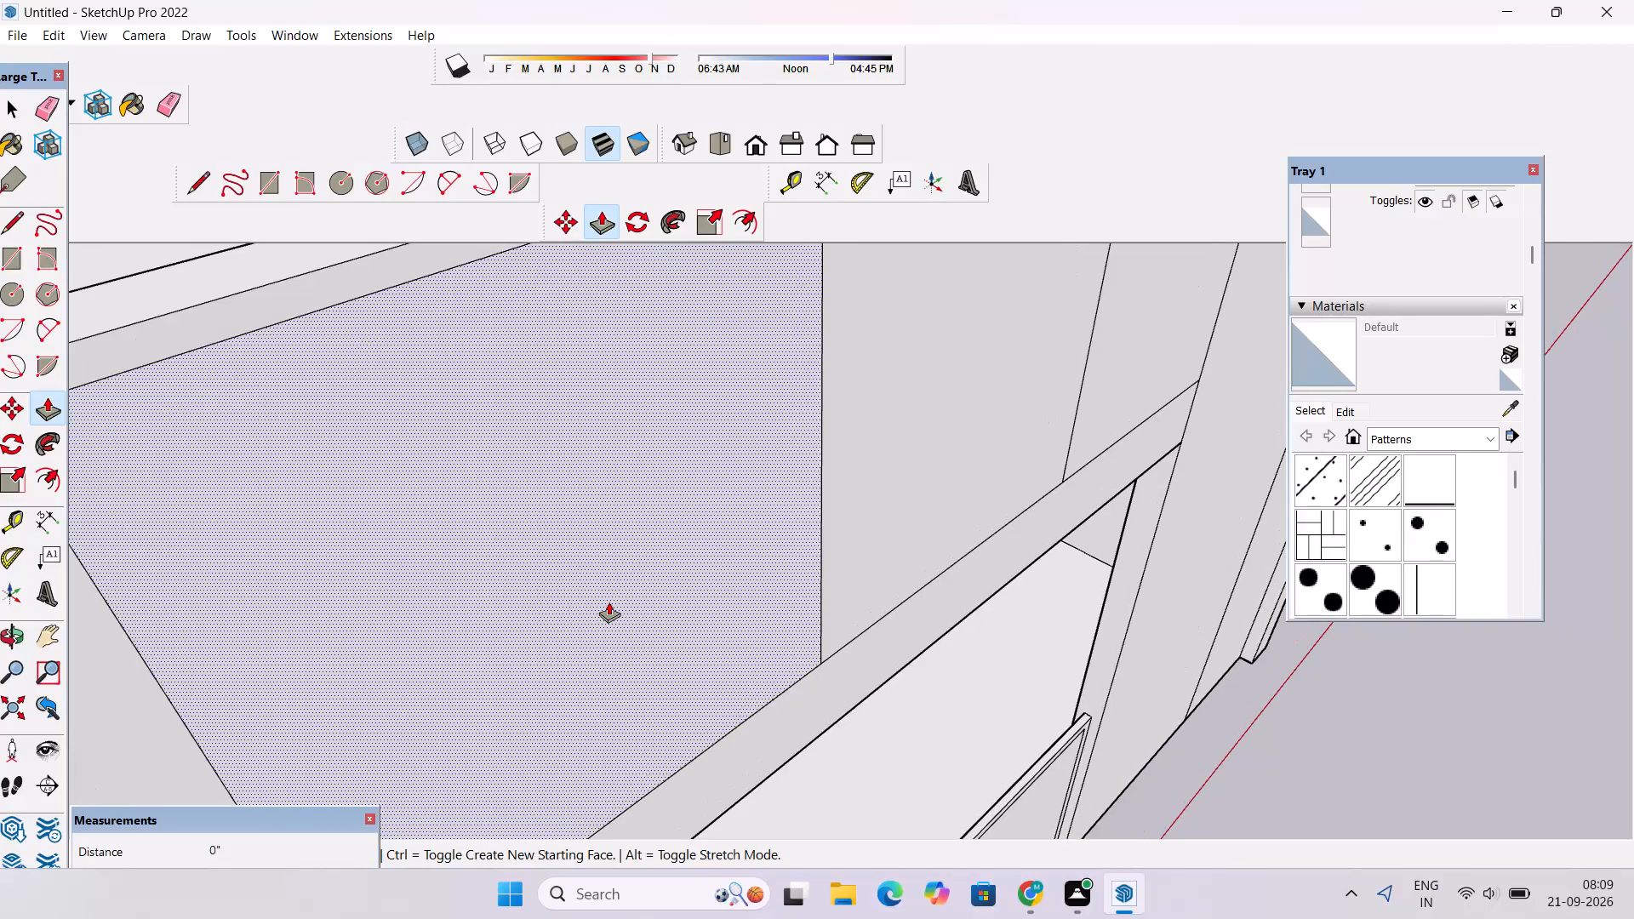
left_click(608, 603)
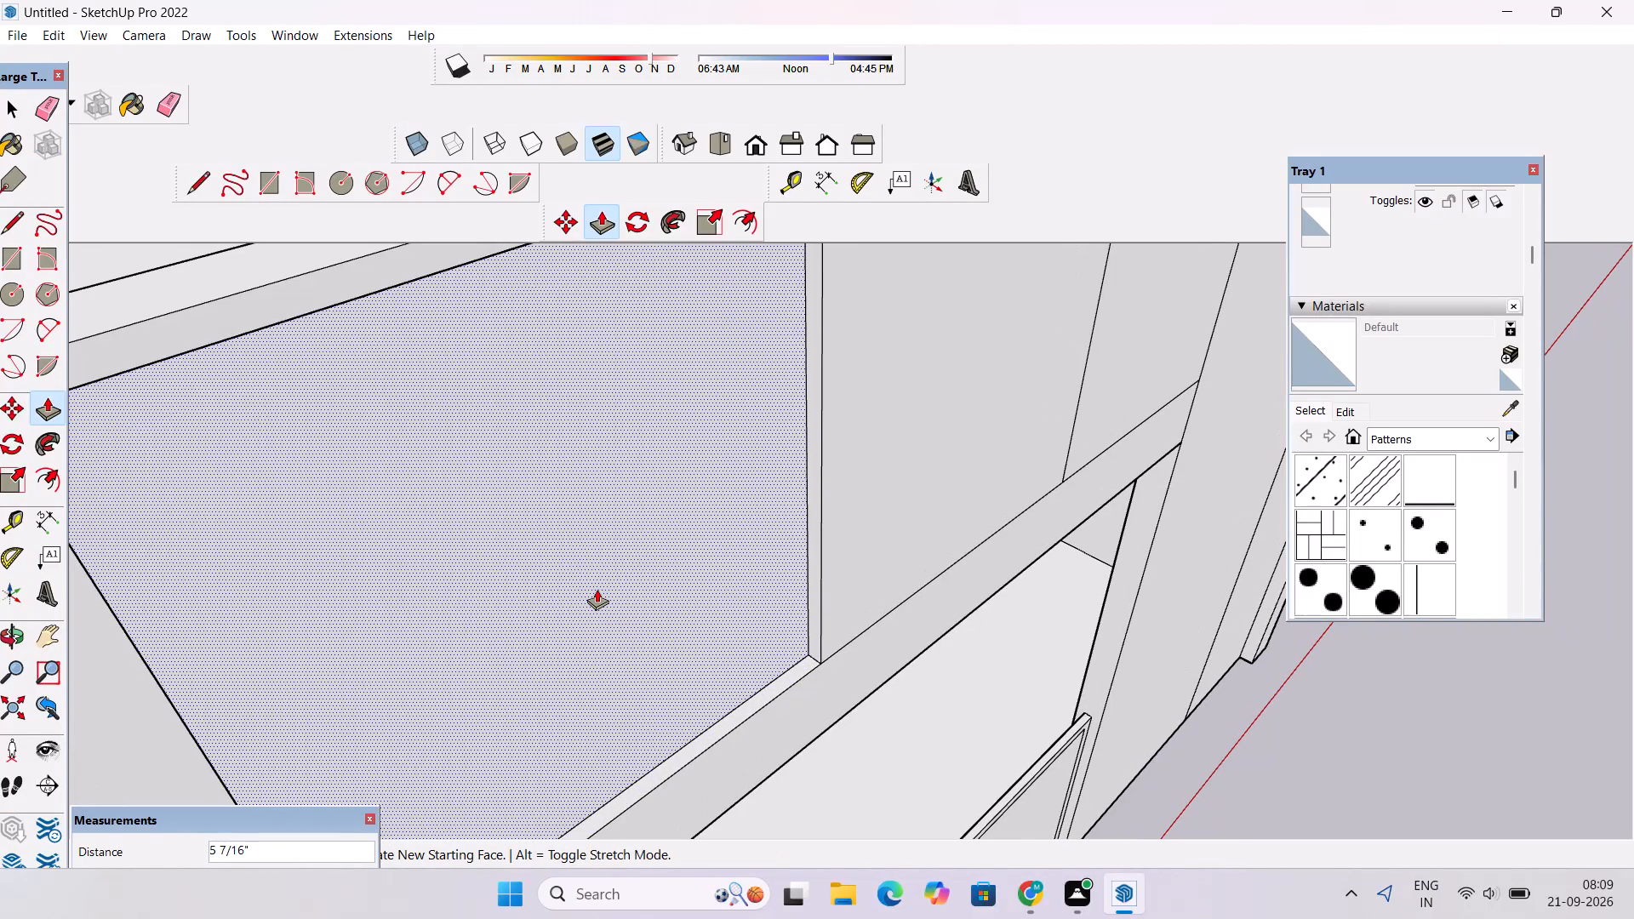
type("1\"")
key("Return")
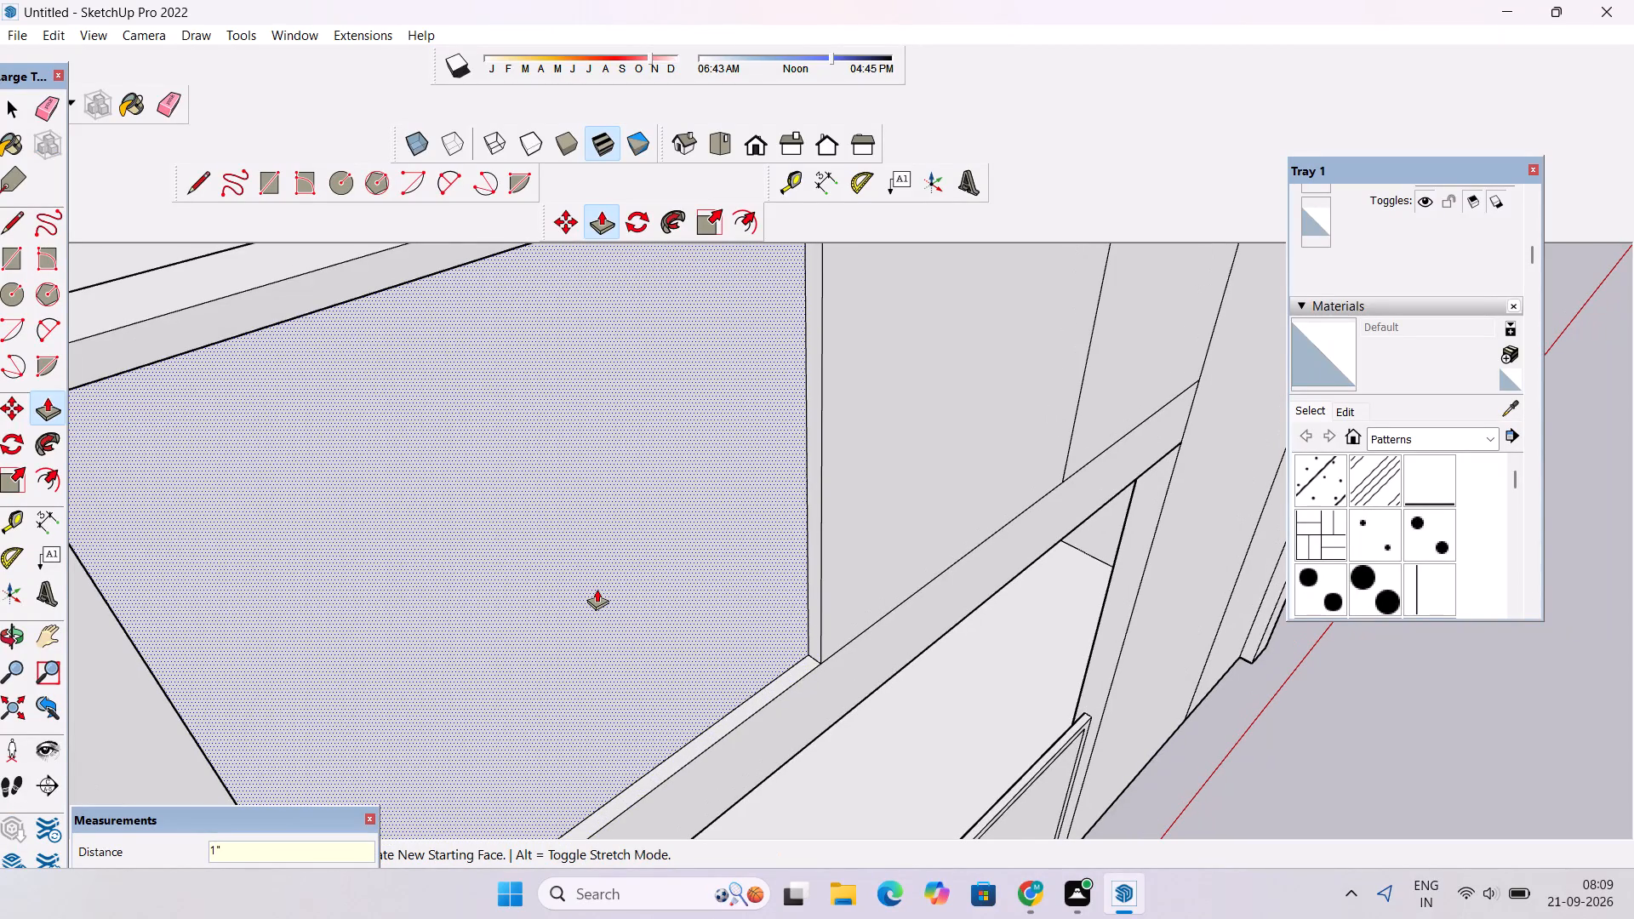
Examine the recessed outermost panel and the neighbouring upper wall panels from oblique, raised and low viewpoints.
scroll(581, 596, "down", 5)
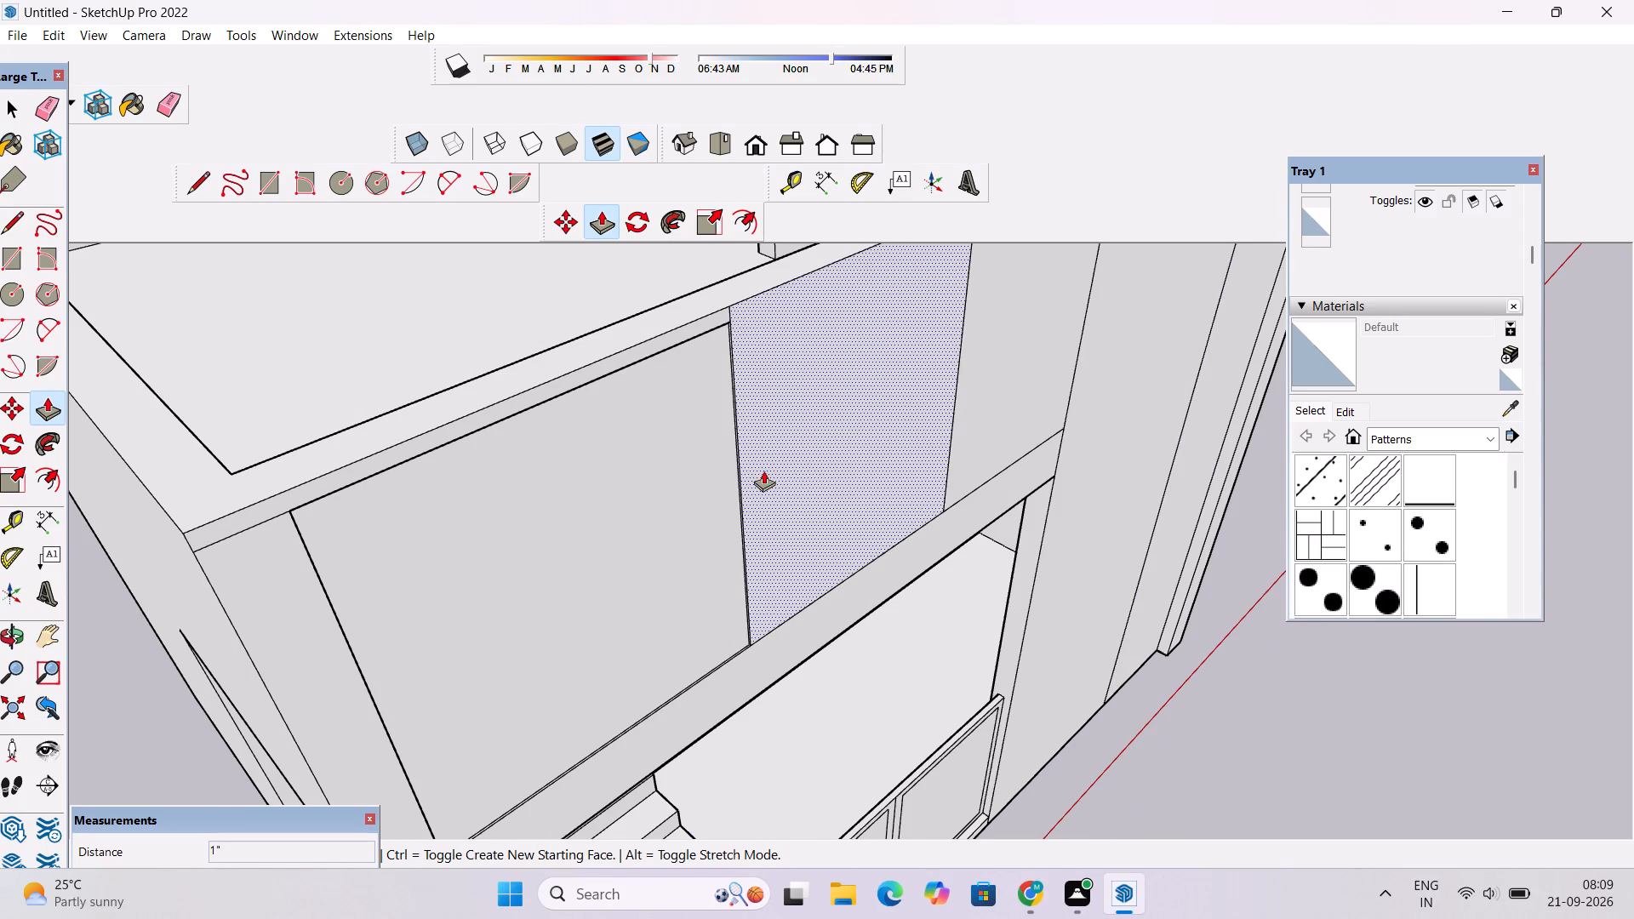
scroll(763, 469, "up", 4)
scroll(763, 469, "down", 3)
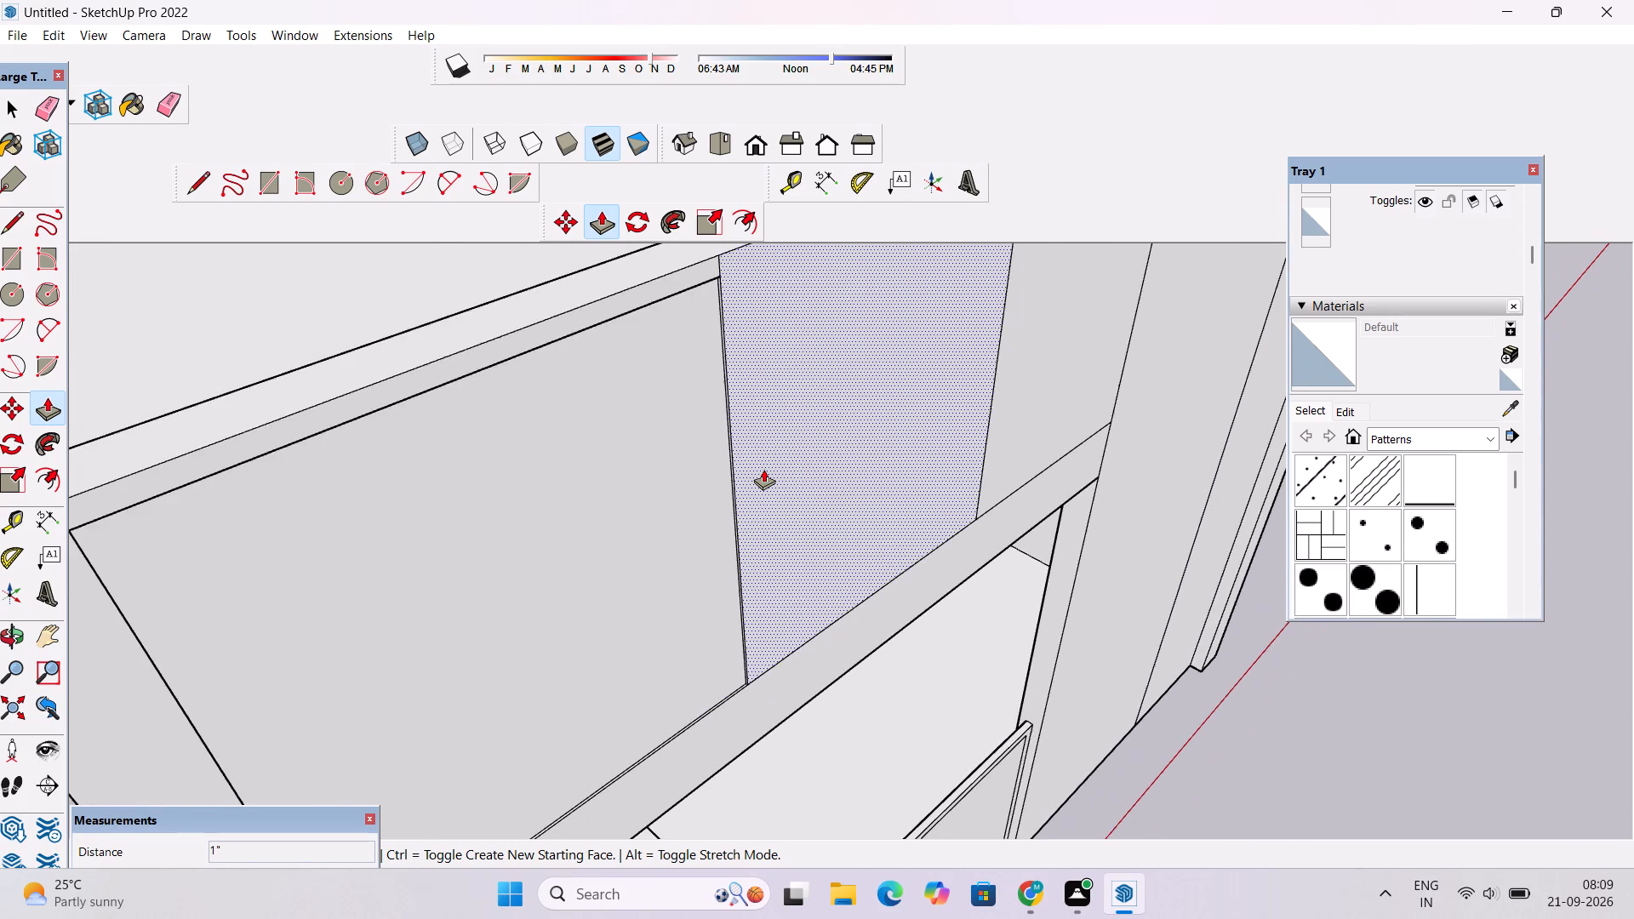
key("o")
left_click_drag(794, 522, 657, 492)
scroll(654, 482, "down", 5)
left_click_drag(654, 480, 655, 568, "shift")
left_click_drag(655, 571, 791, 490)
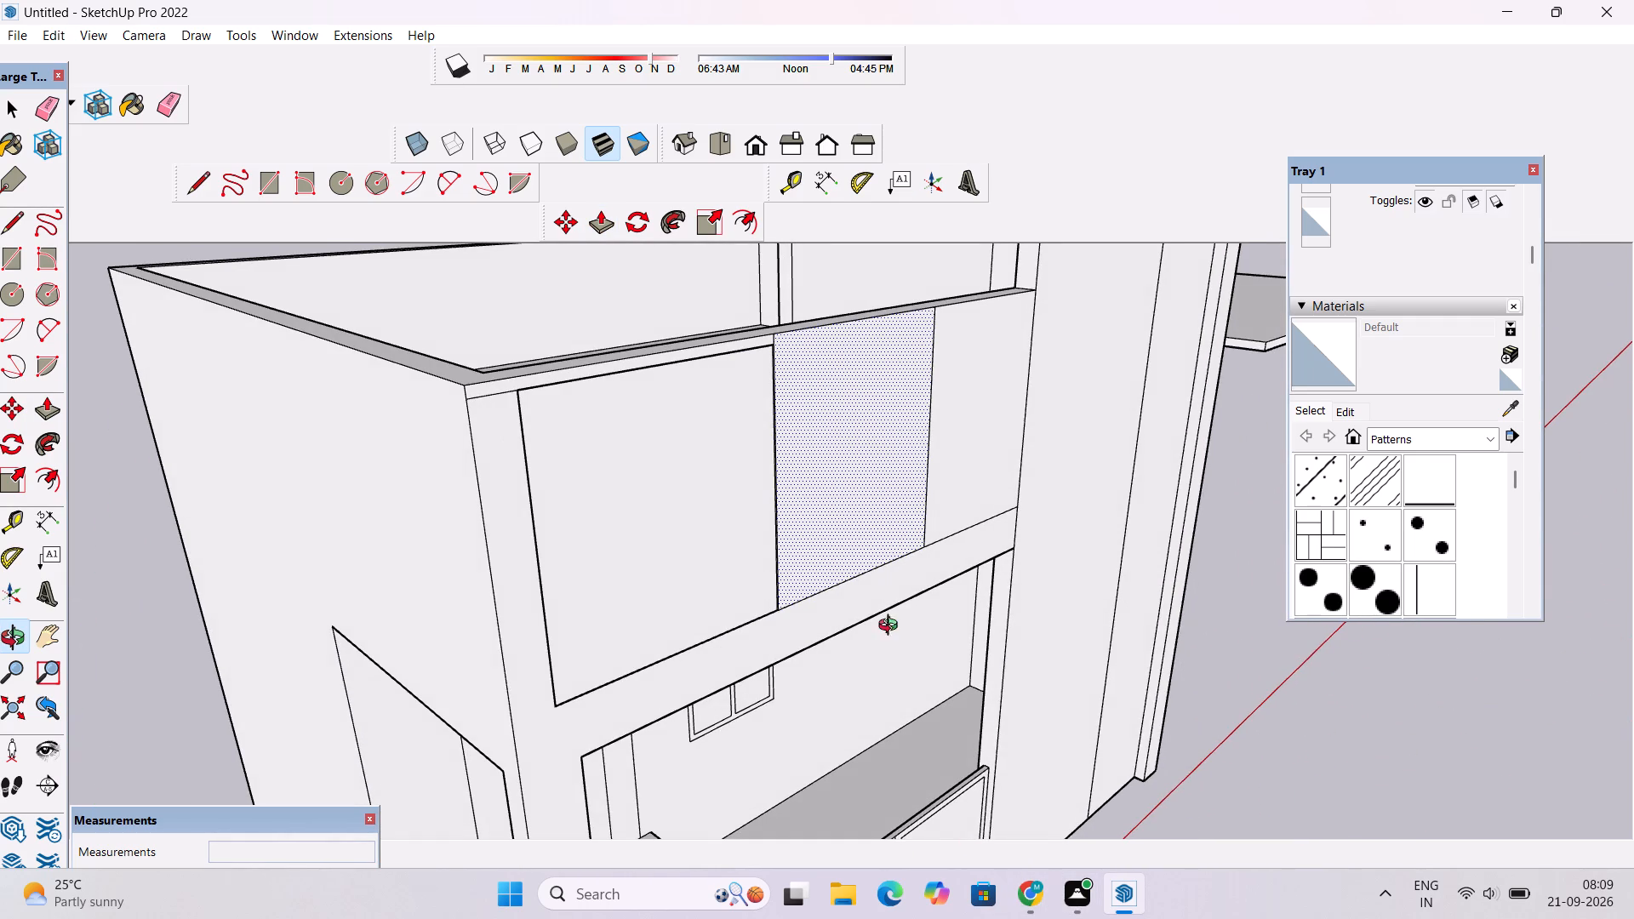
left_click_drag(889, 621, 802, 616)
scroll(802, 614, "down", 5)
left_click_drag(908, 587, 753, 620, "shift")
scroll(753, 620, "up", 2)
left_click_drag(388, 442, 531, 529)
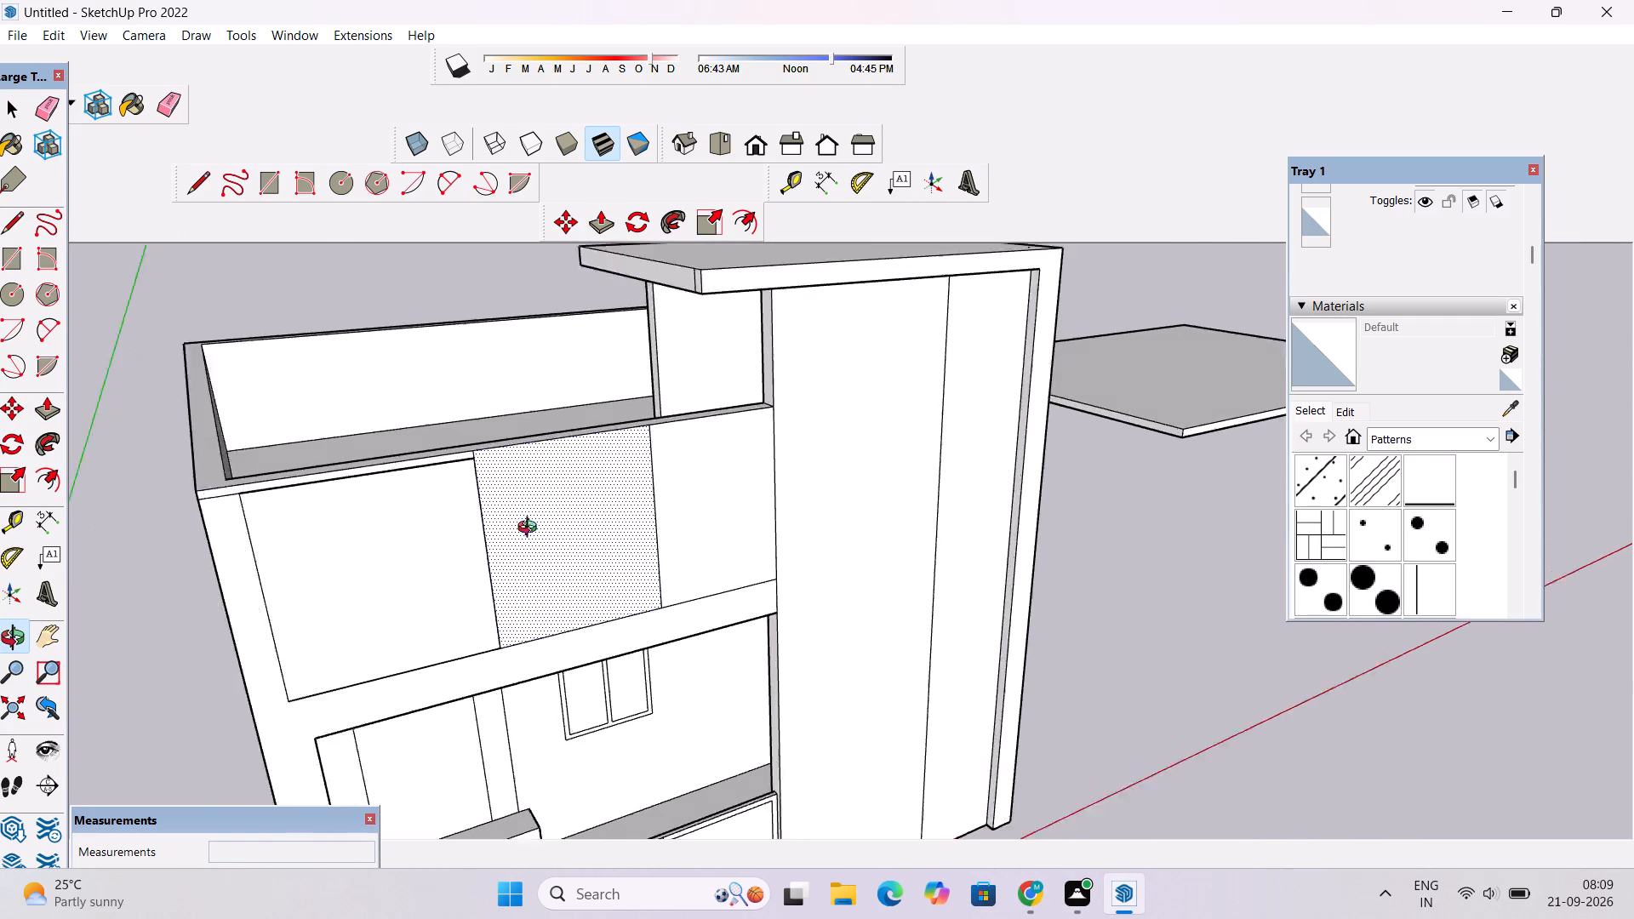
left_click_drag(531, 529, 580, 542)
left_click_drag(684, 669, 568, 601)
scroll(568, 600, "up", 3)
left_click_drag(551, 595, 648, 596, "shift")
left_click_drag(648, 652, 506, 551)
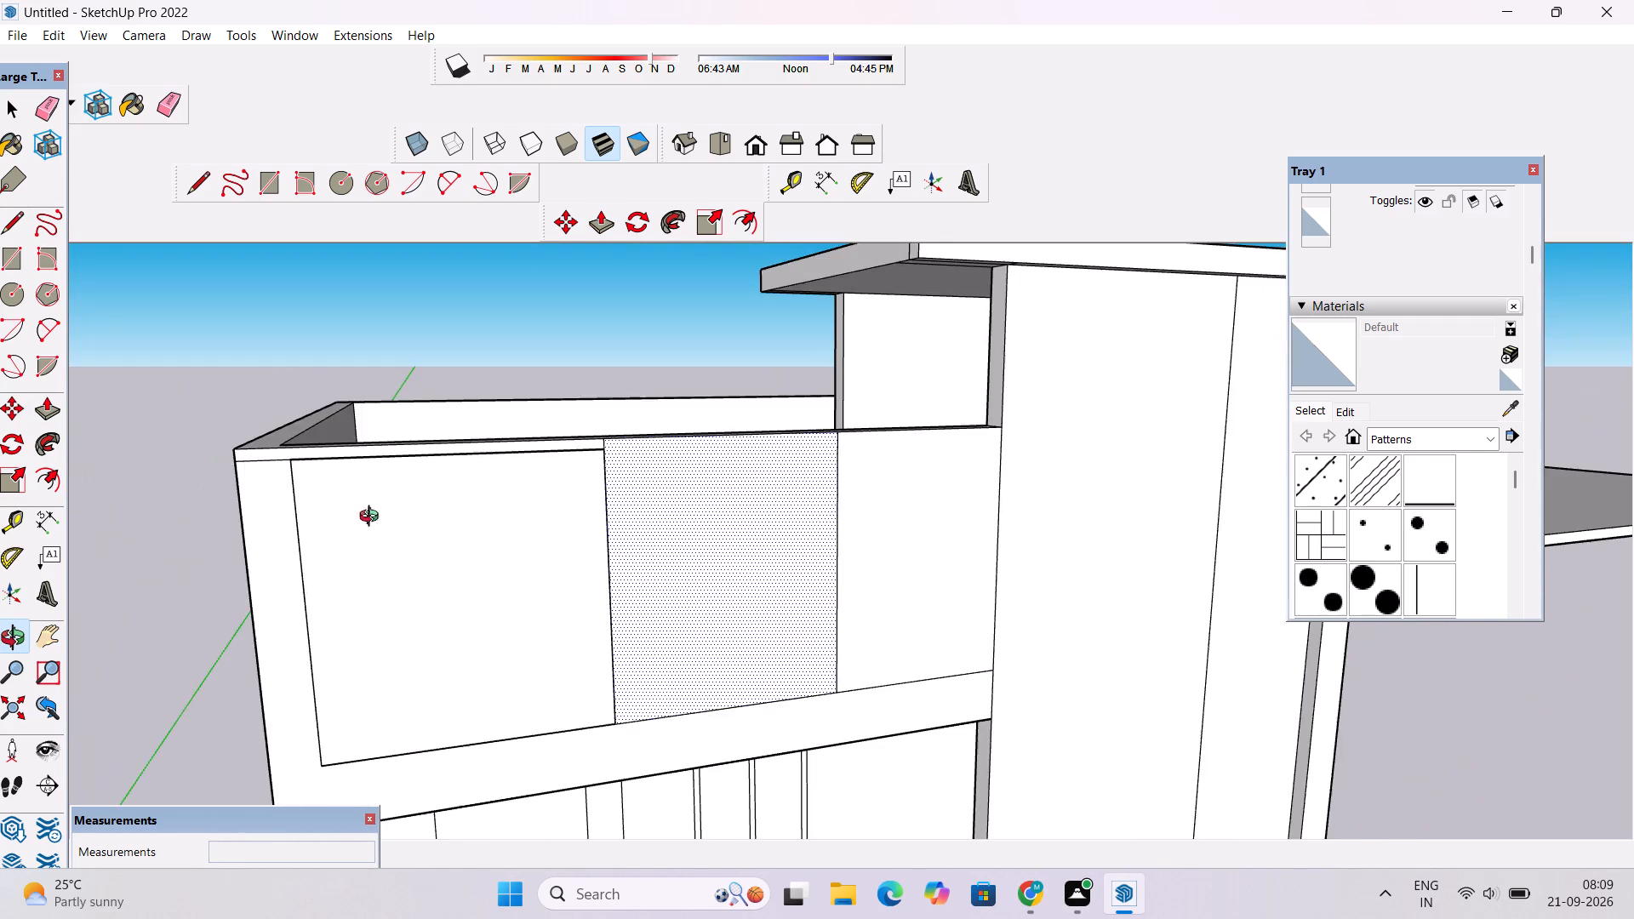
Pull the narrow strip along the wall's top edge above the outermost panel outward 3".
left_click_drag(370, 515, 493, 604, "shift")
scroll(493, 608, "up", 4)
left_click_drag(491, 602, 500, 455)
left_click_drag(515, 448, 499, 522)
scroll(559, 459, "up", 4)
left_click_drag(559, 459, 547, 505)
left_click_drag(562, 505, 536, 518, "shift")
scroll(536, 518, "down", 1)
left_click_drag(536, 518, 522, 532)
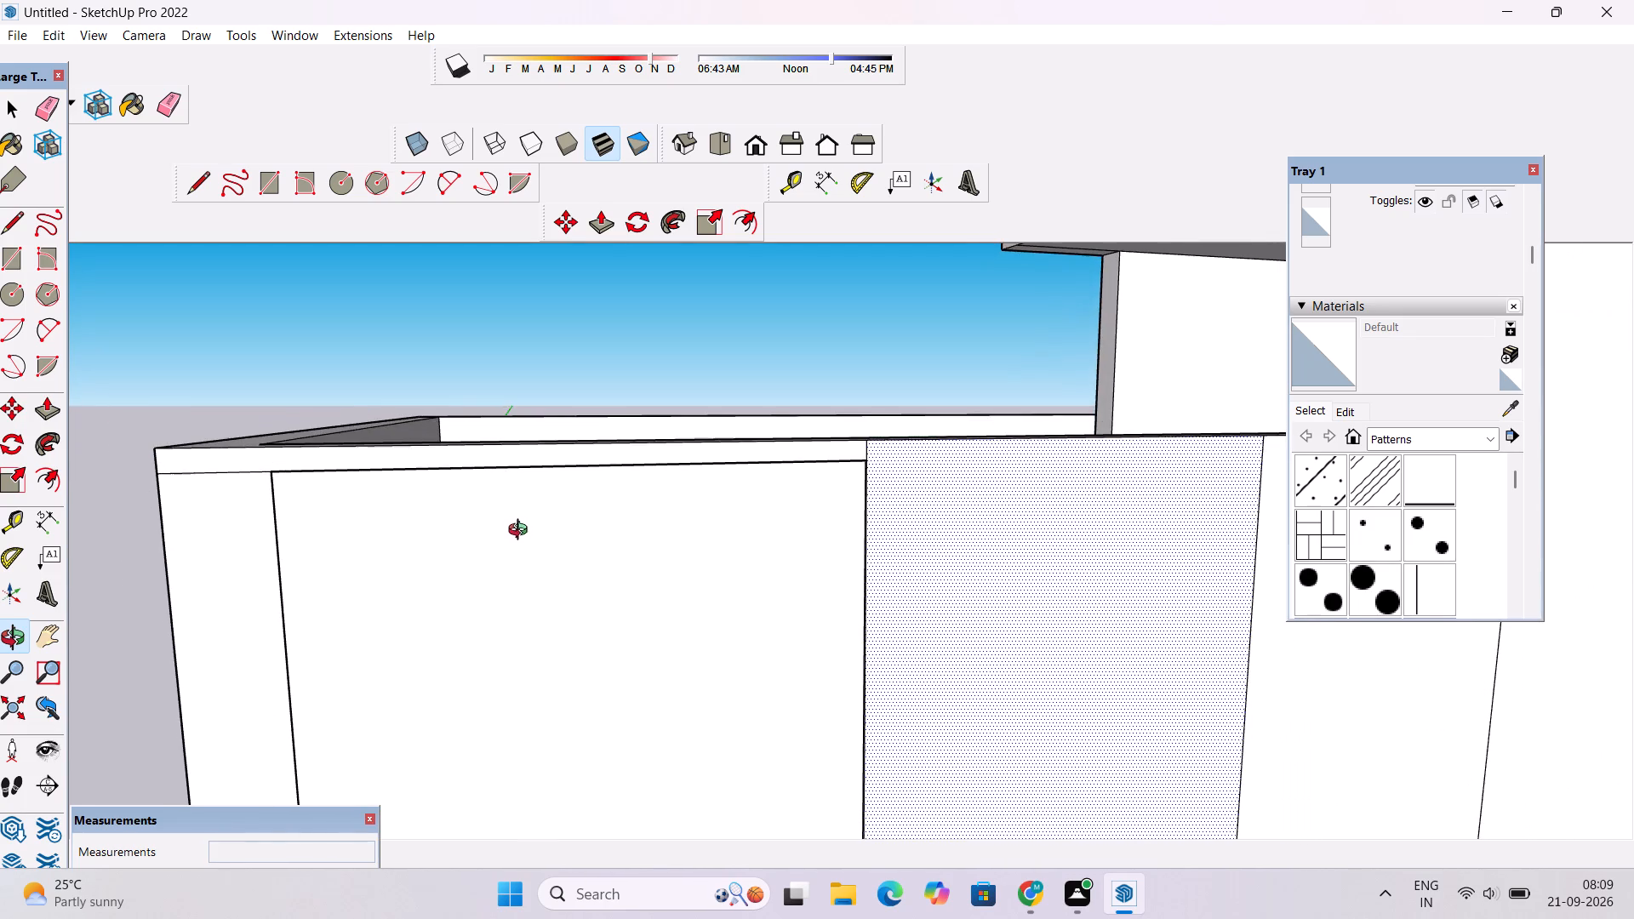
key("p")
scroll(509, 454, "up", 2)
left_click(509, 454)
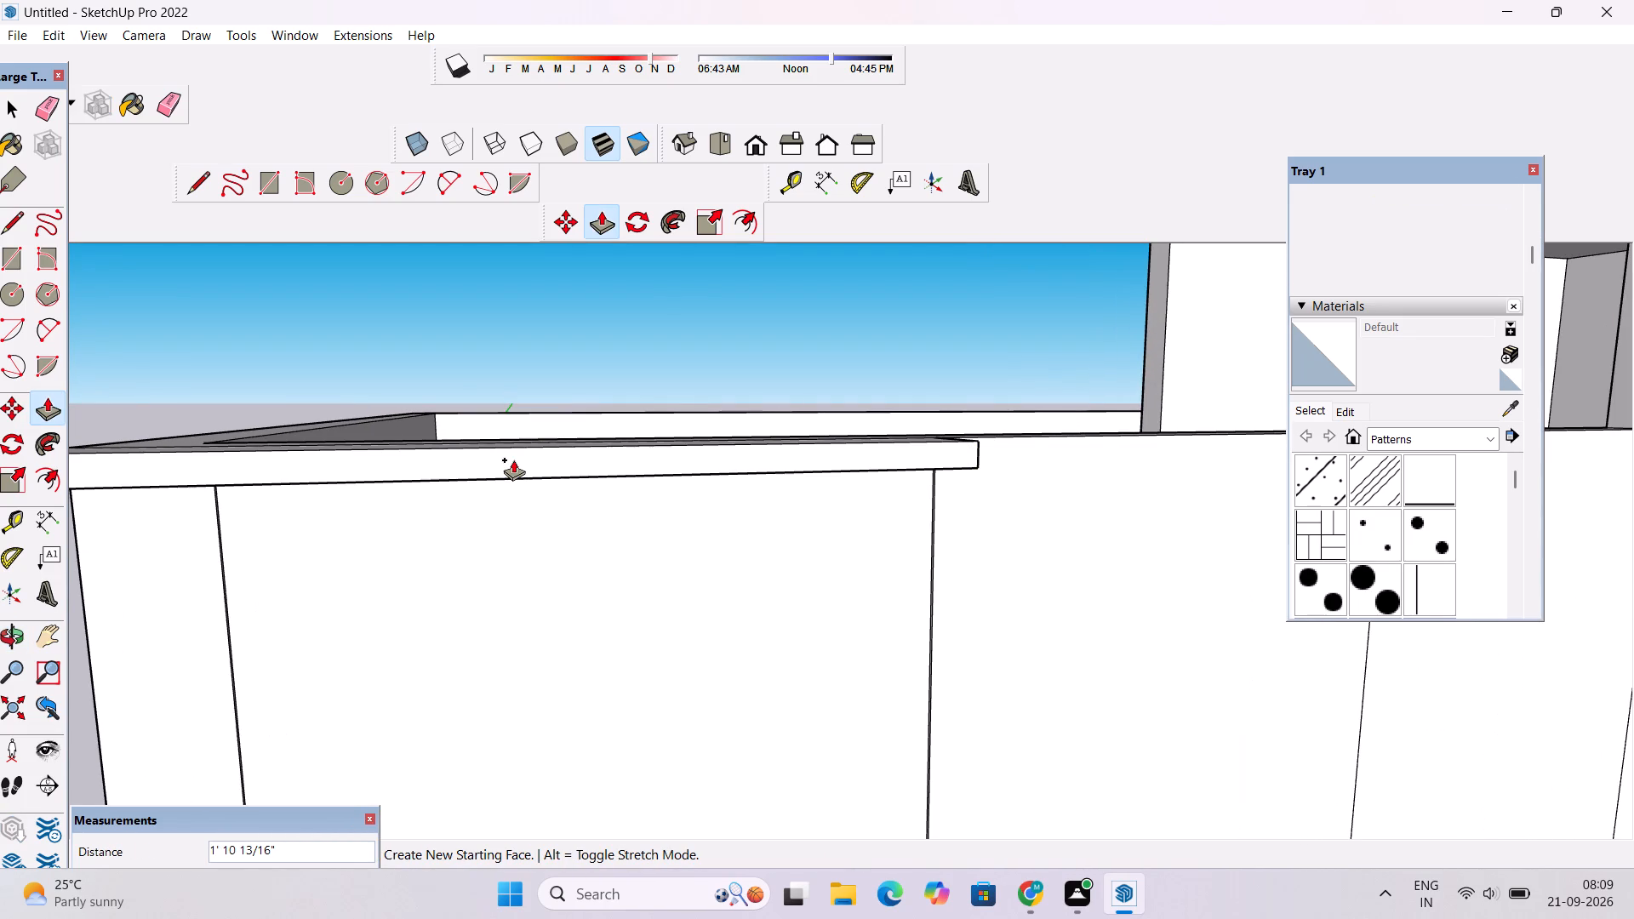
type("3\"")
key("Return")
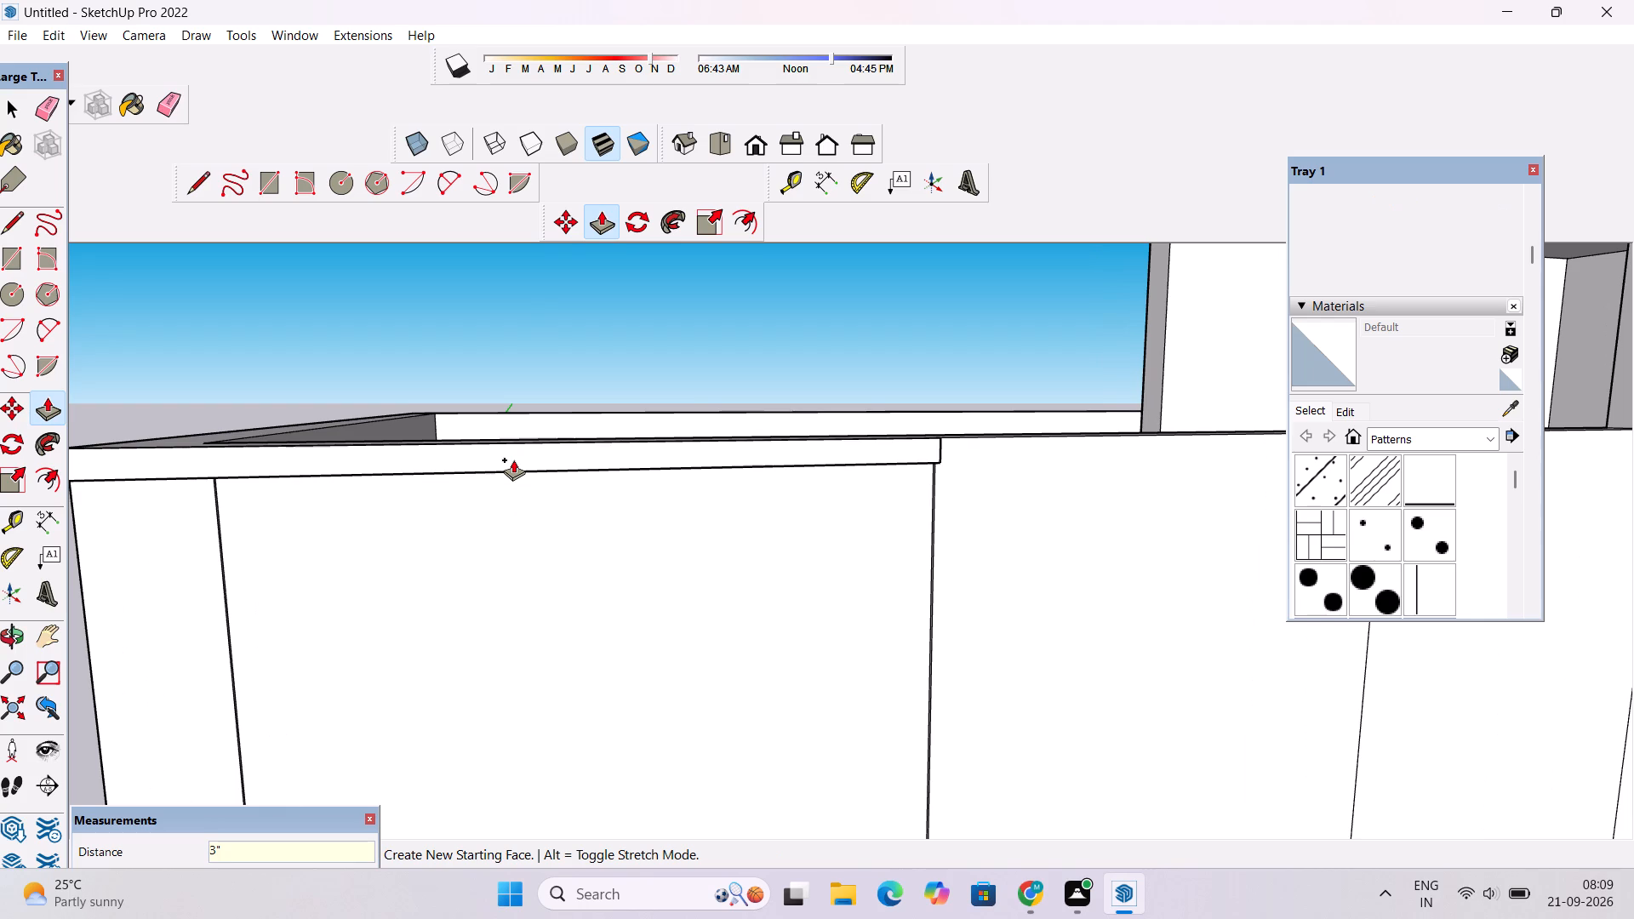
Examine the projecting top band and the recessed outermost panel from oblique, raised and low viewpoints.
key("o")
scroll(511, 460, "down", 4)
left_click_drag(223, 523, 515, 525)
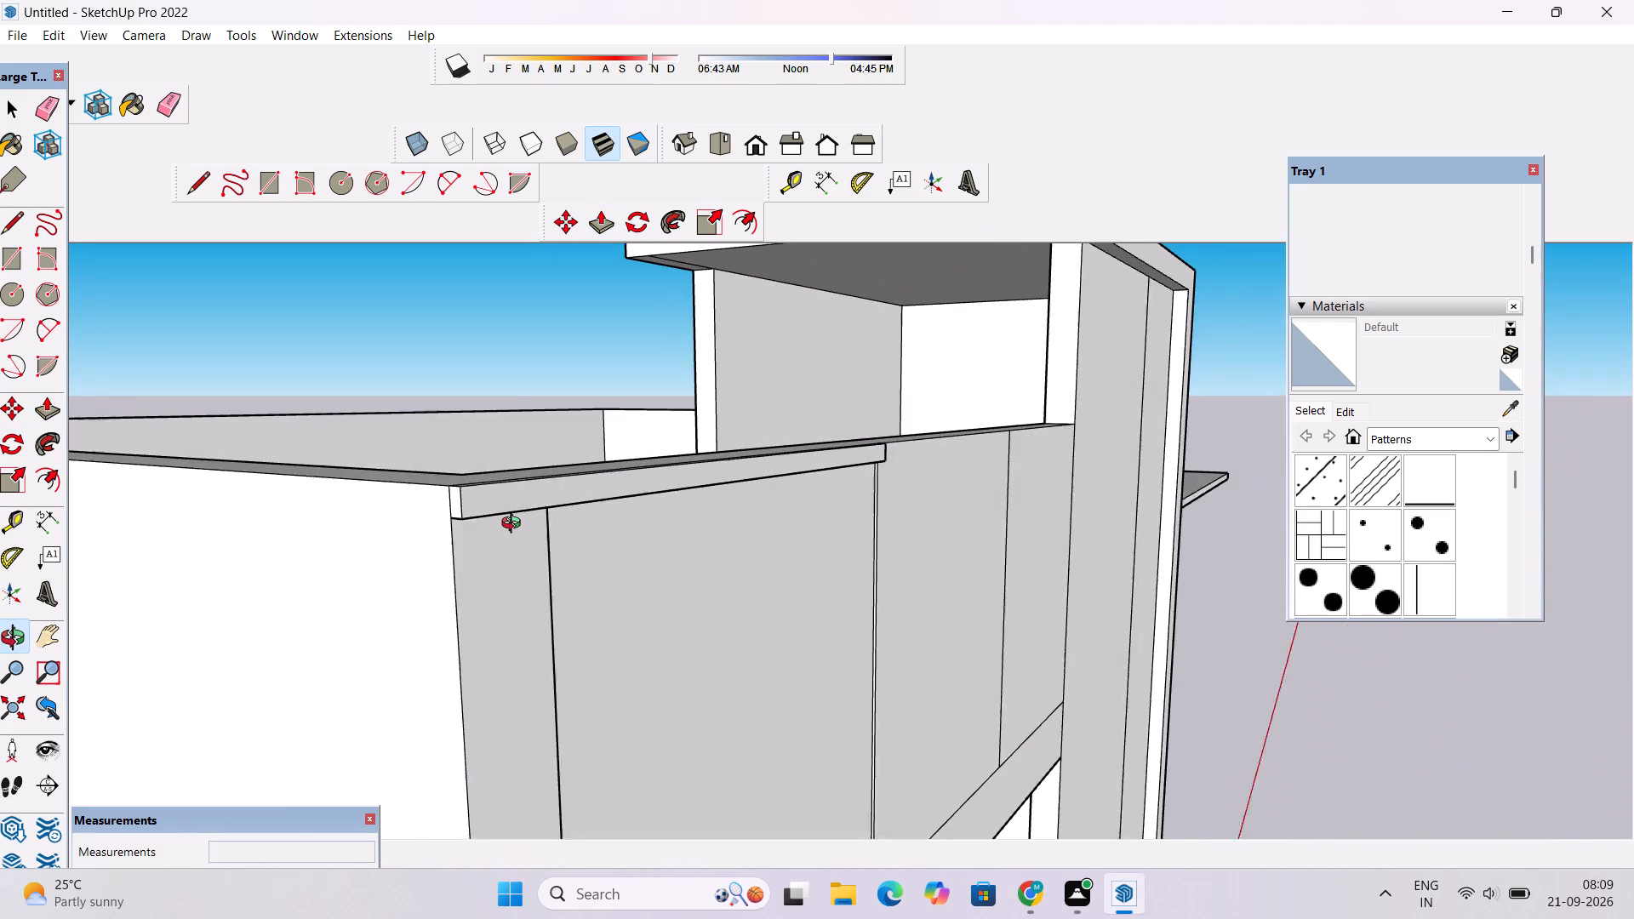
left_click_drag(515, 525, 516, 525)
left_click_drag(718, 526, 359, 671)
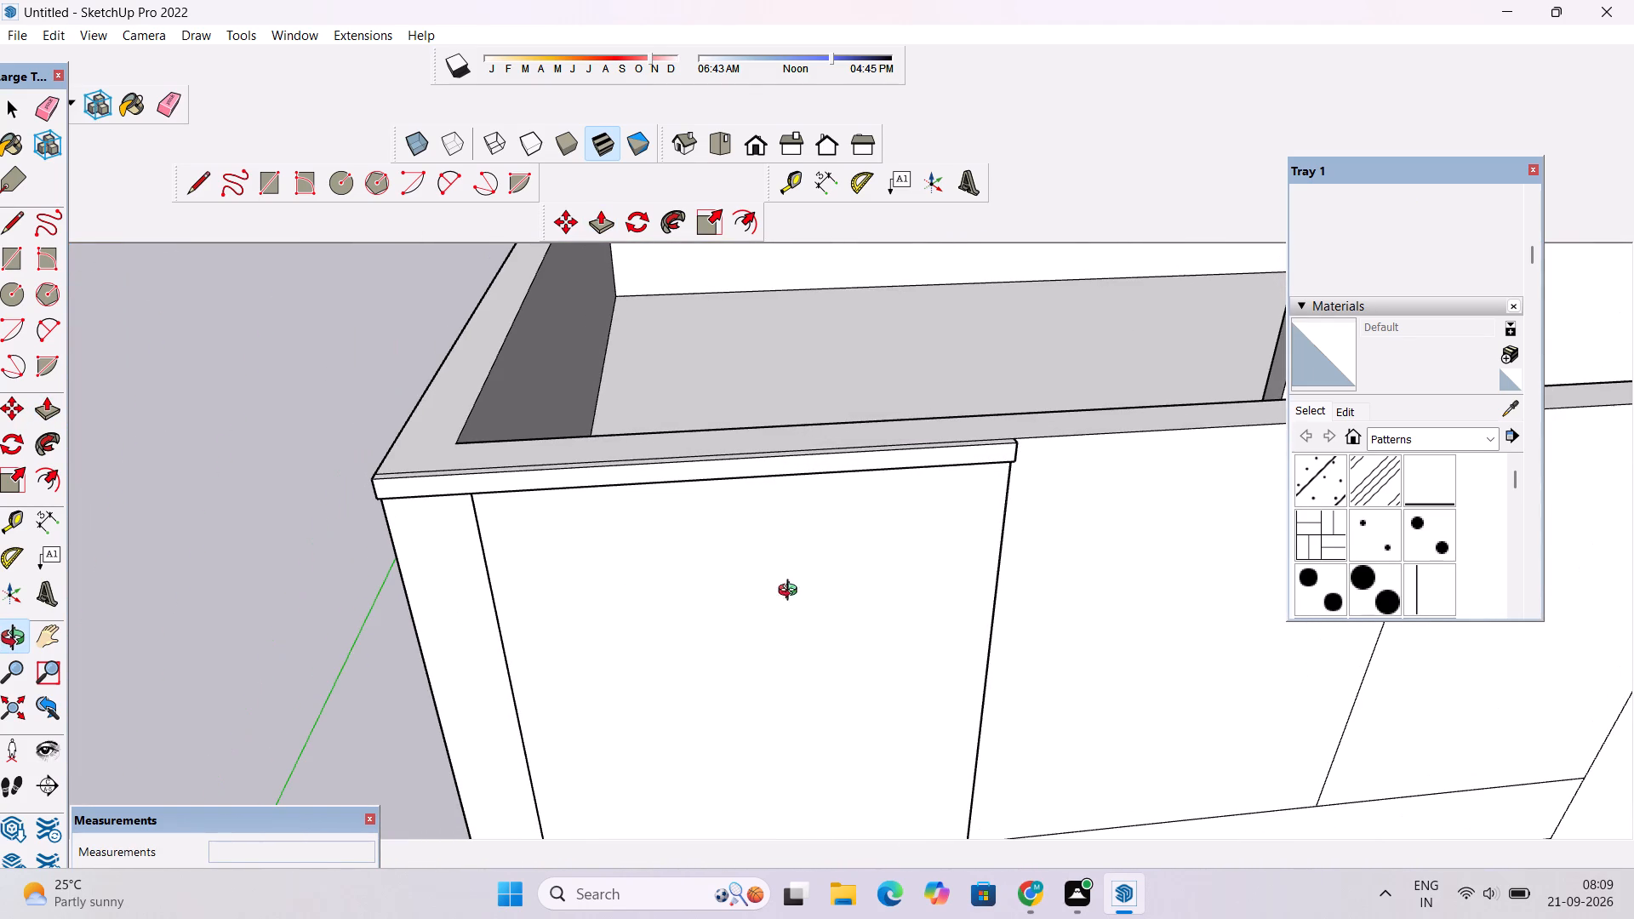
left_click_drag(930, 599, 630, 511, "shift")
left_click_drag(783, 418, 428, 348)
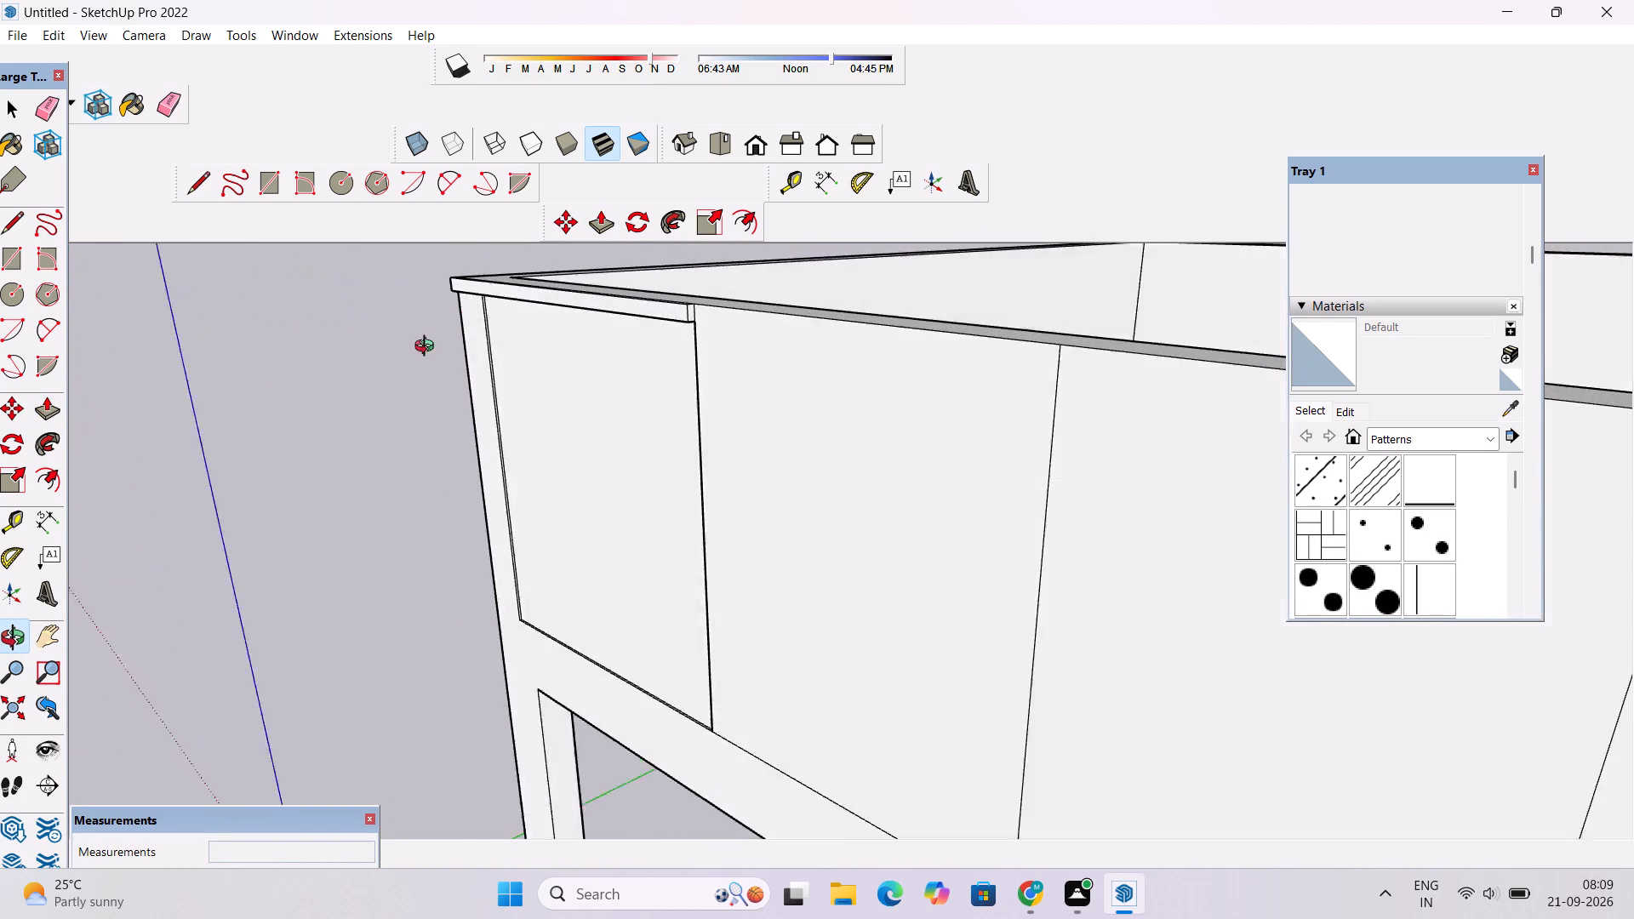
left_click_drag(428, 348, 818, 197)
left_click_drag(744, 442, 754, 306)
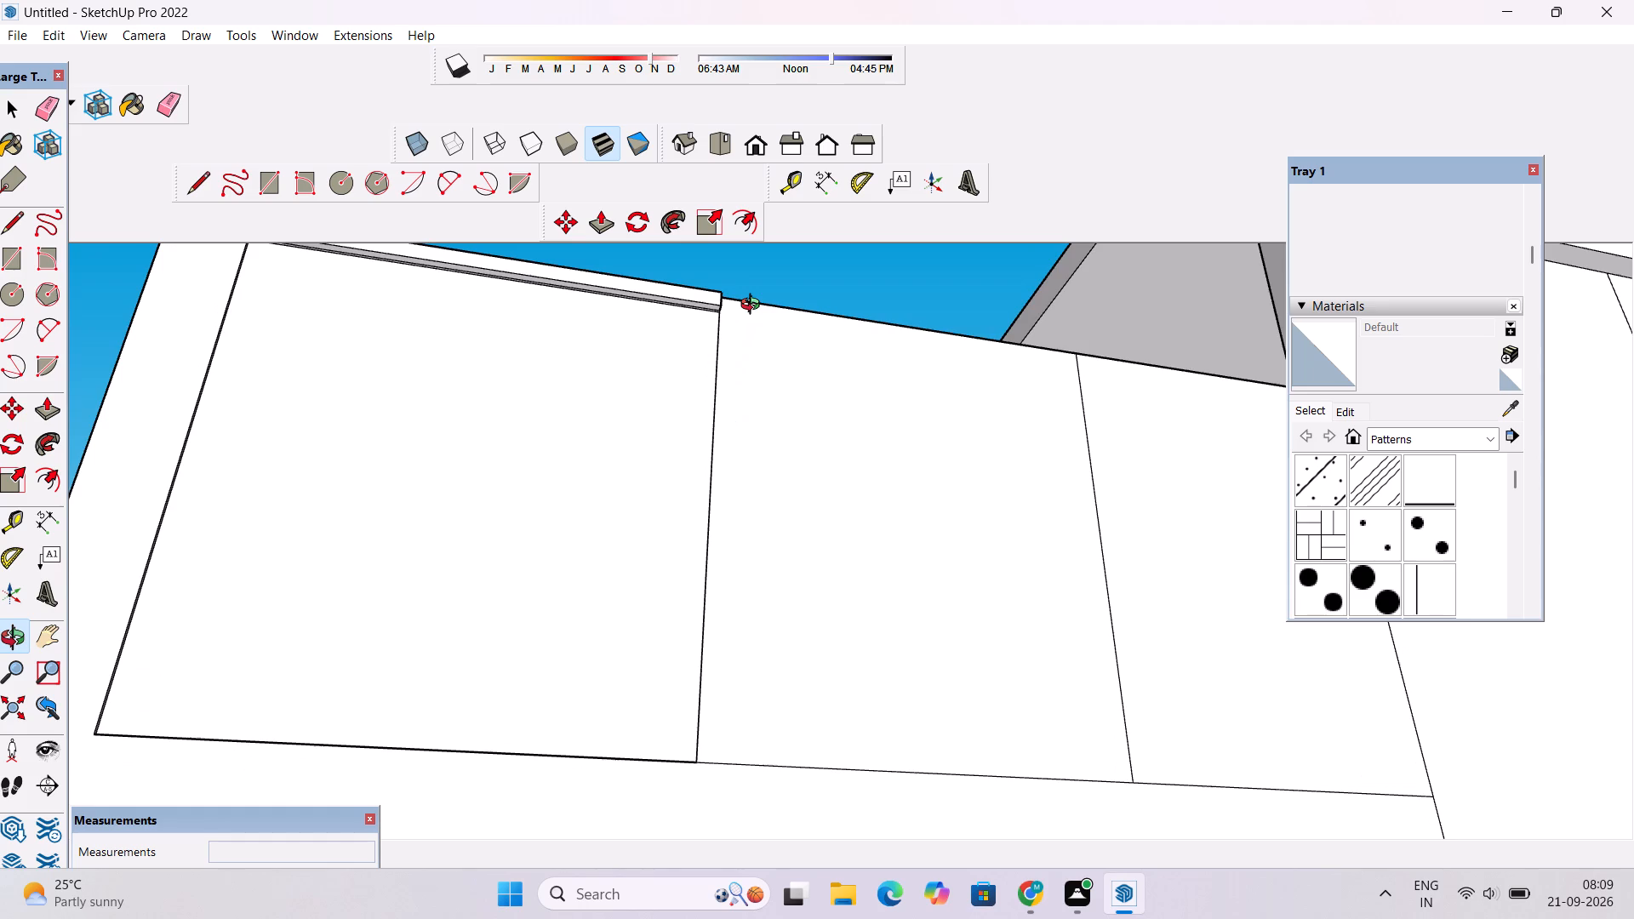
left_click_drag(754, 306, 739, 345)
Erase the lengthwise seam line along the underside of the projecting top band.
scroll(698, 306, "up", 9)
left_click_drag(694, 397, 717, 288)
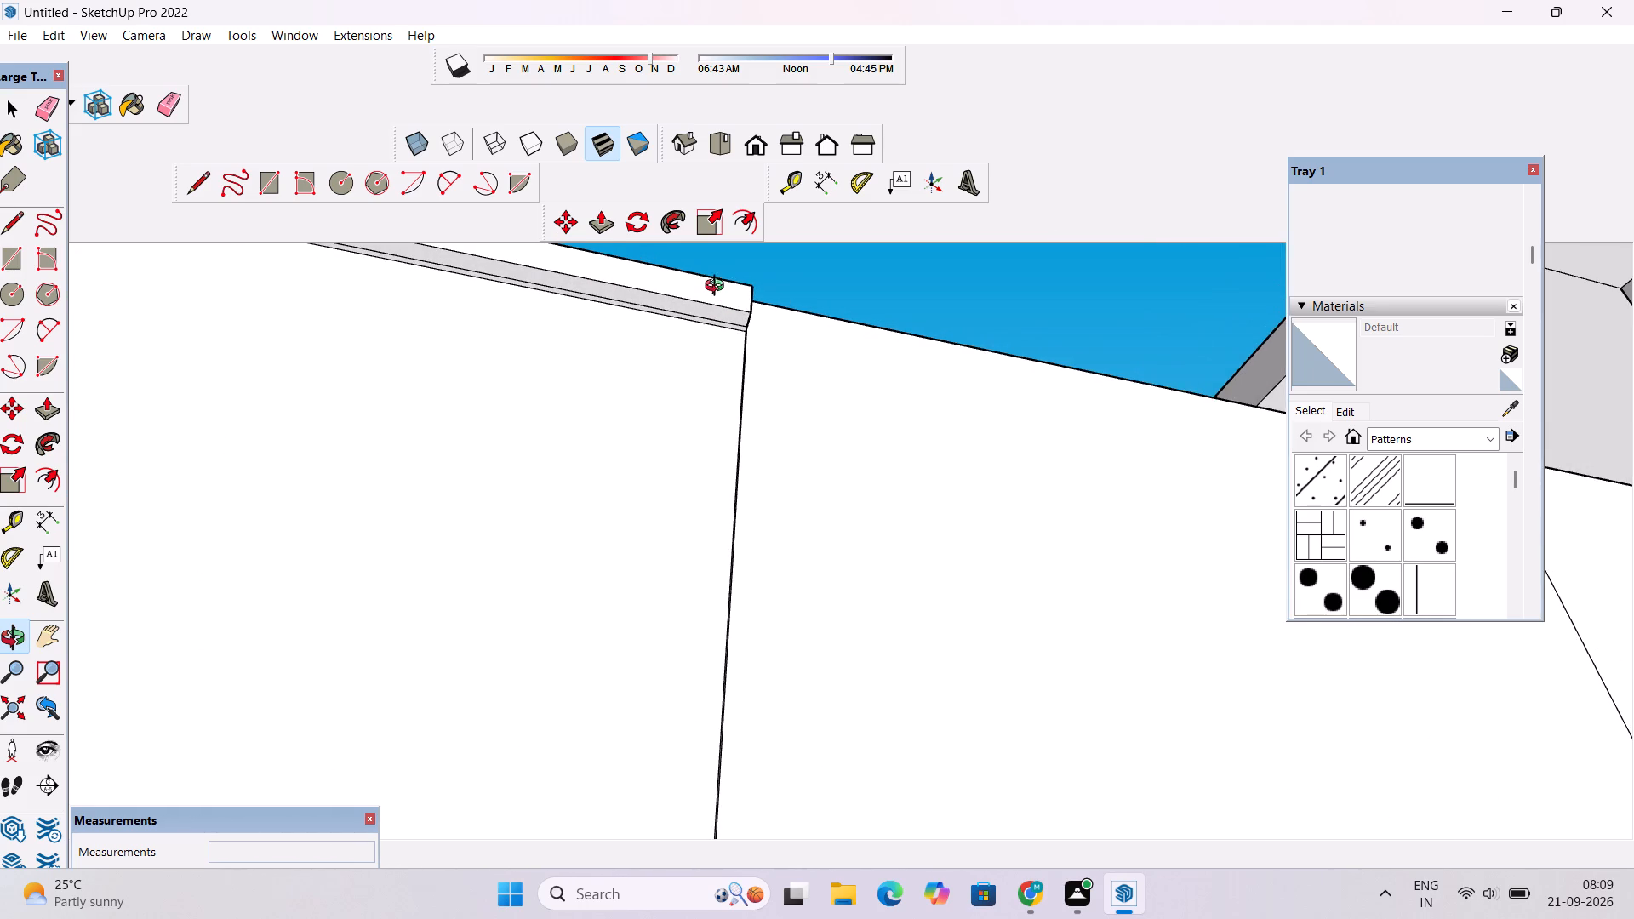
left_click_drag(710, 293, 688, 479, "shift")
scroll(654, 493, "up", 14)
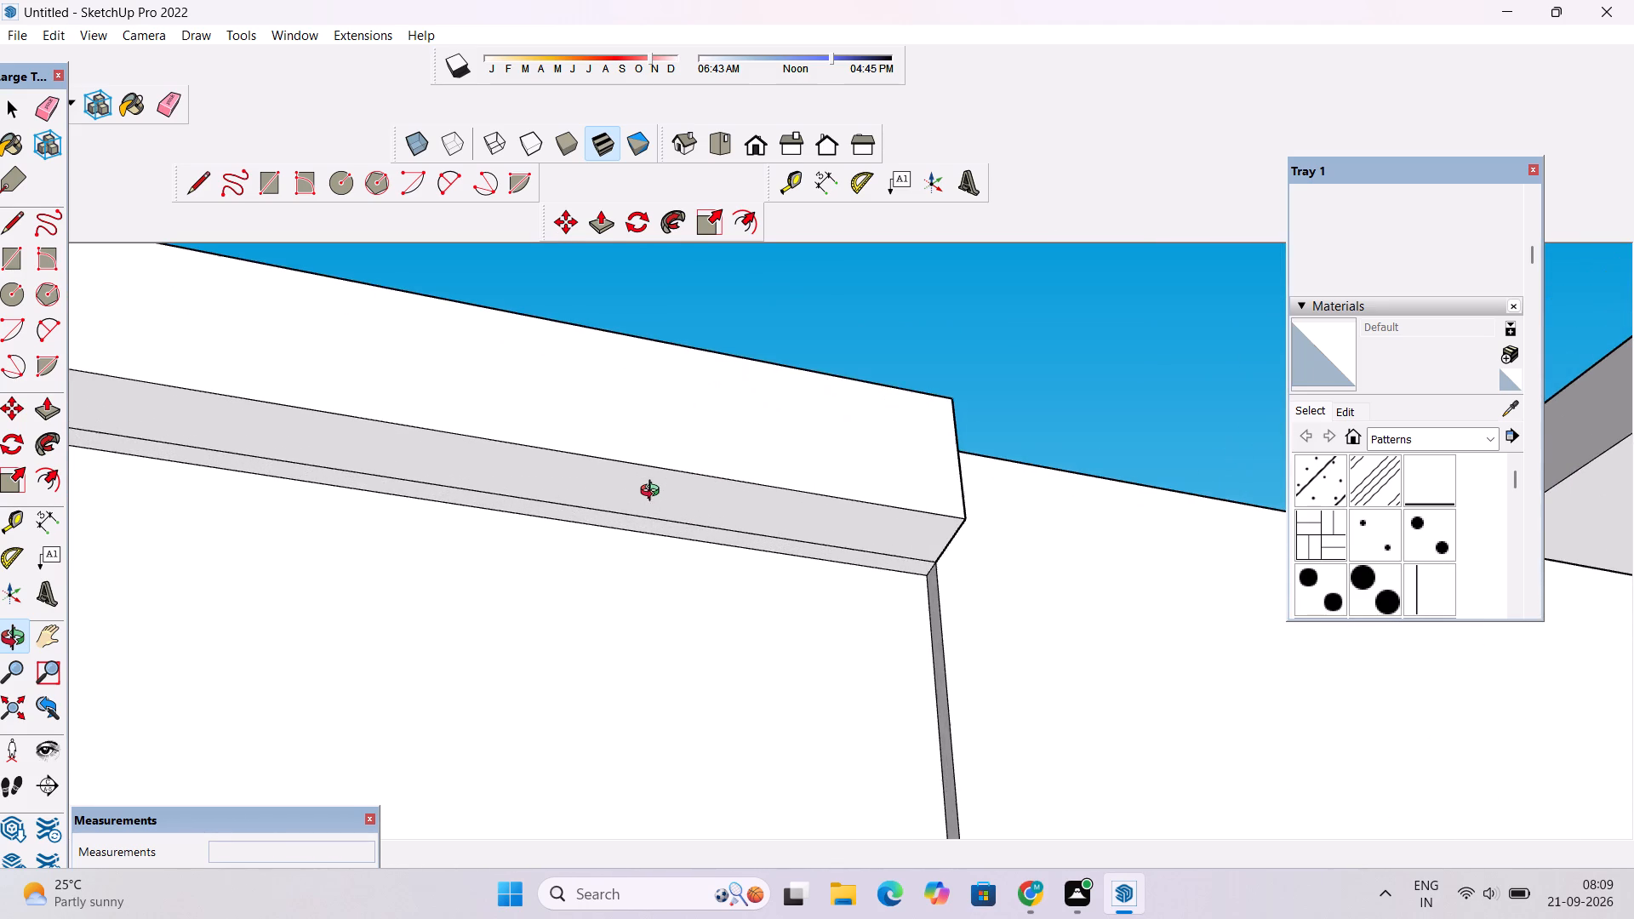
left_click_drag(801, 477, 621, 458)
left_click_drag(590, 480, 688, 480)
scroll(689, 480, "down", 6, "shift")
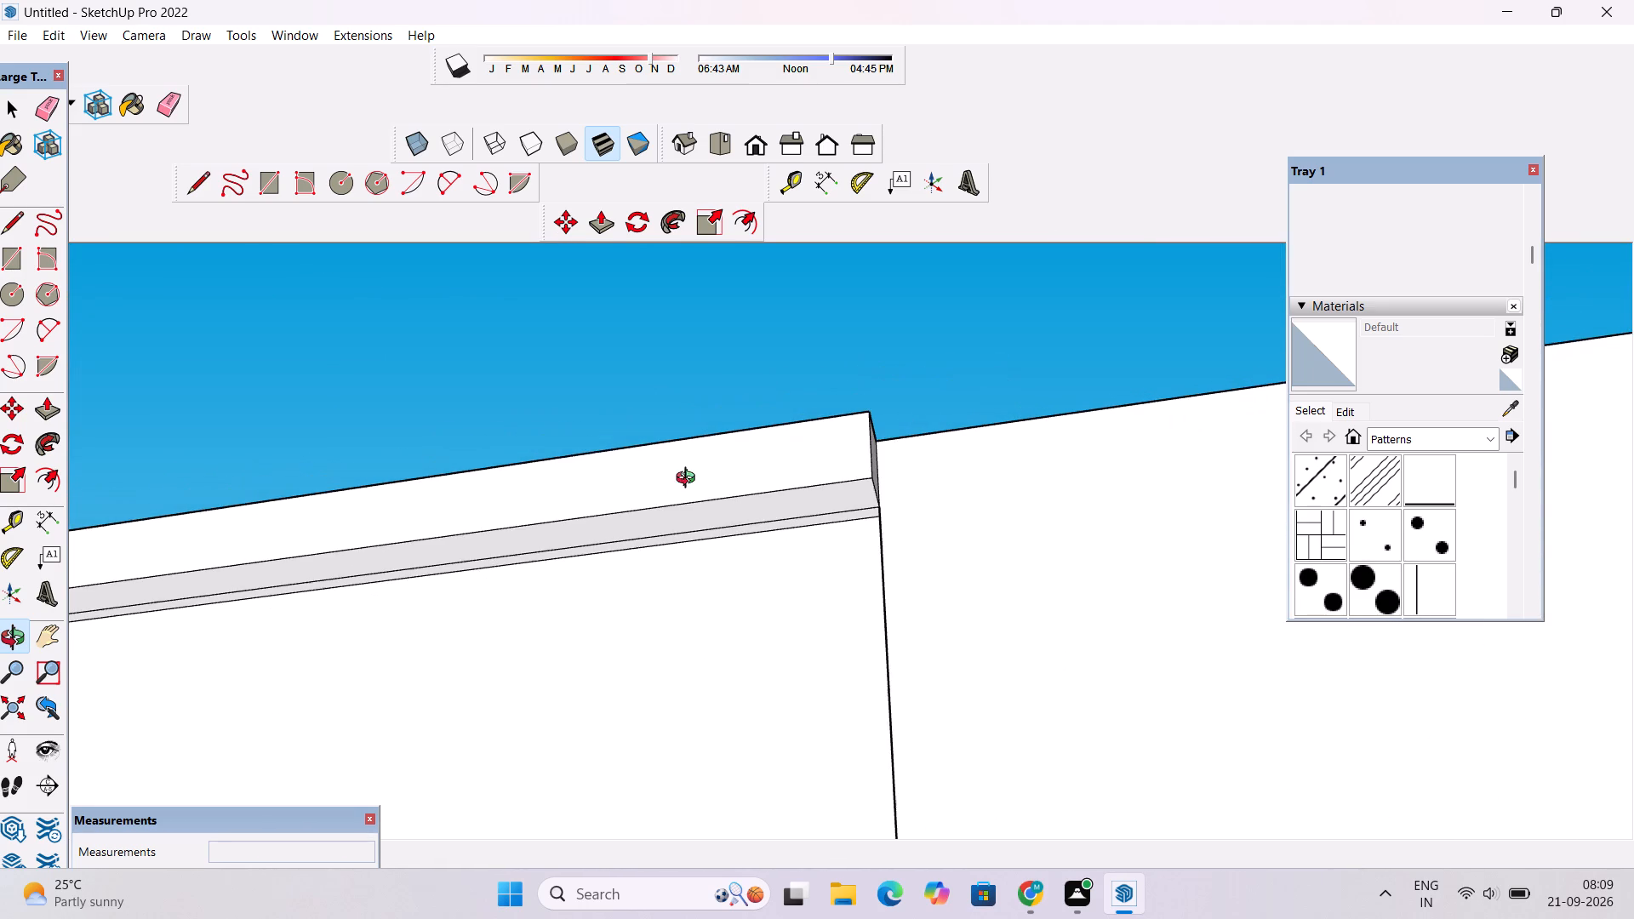
left_click_drag(399, 549, 653, 530, "shift")
key("e")
scroll(609, 561, "up", 7)
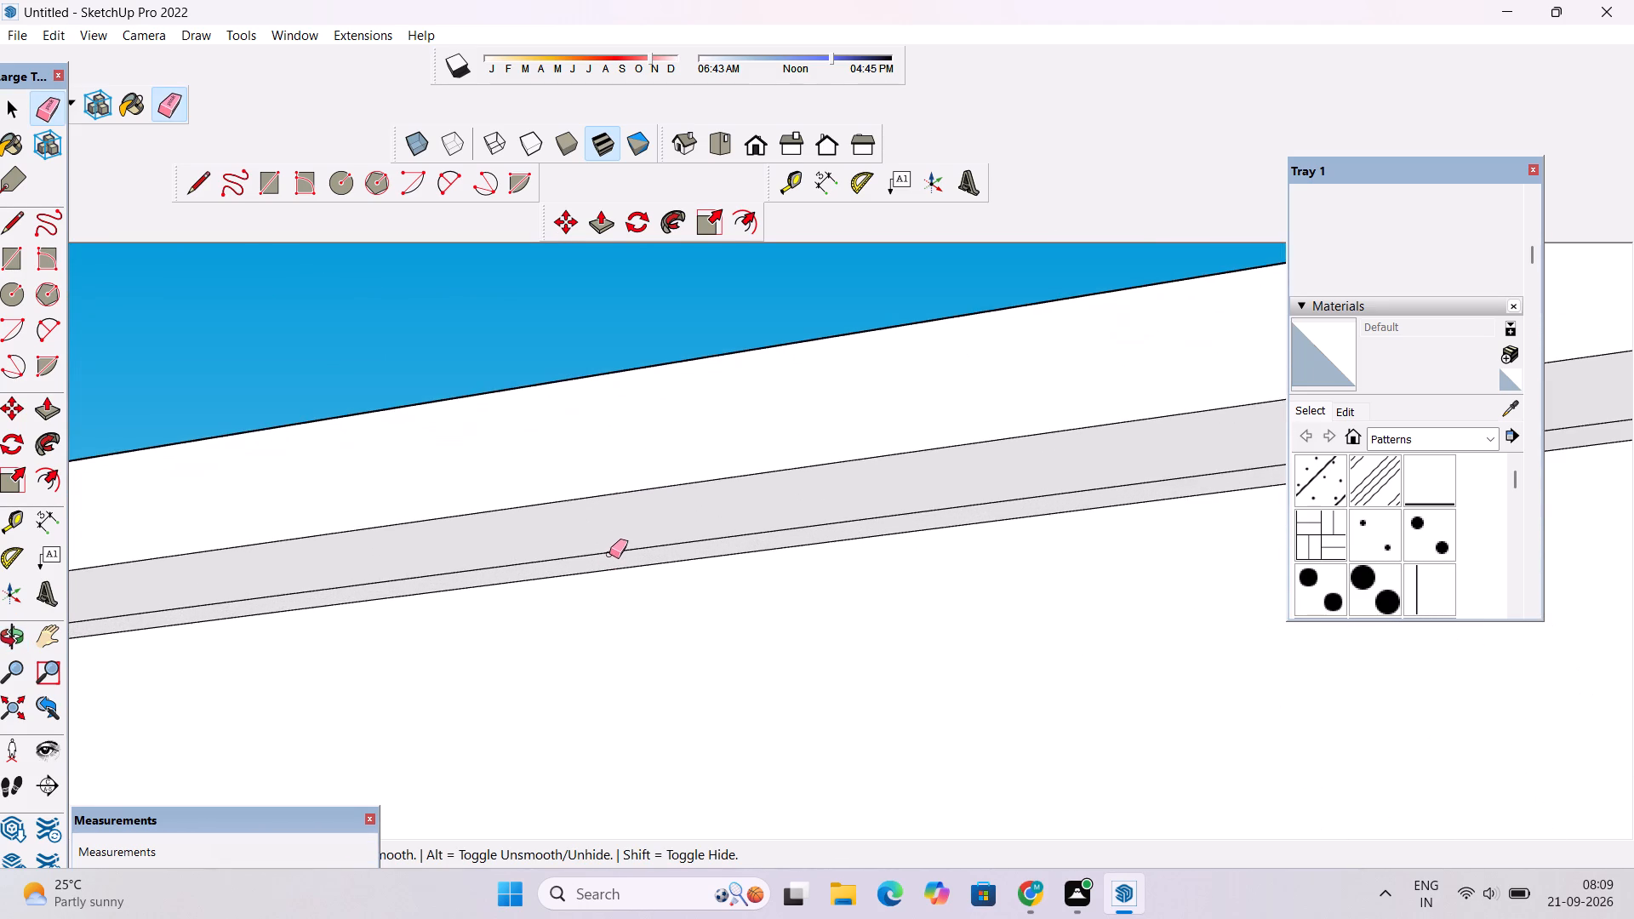
left_click(609, 553)
Erase the short line crossing the band's underside at the recessed panel's outer top corner.
key("o")
scroll(609, 523, "down", 10)
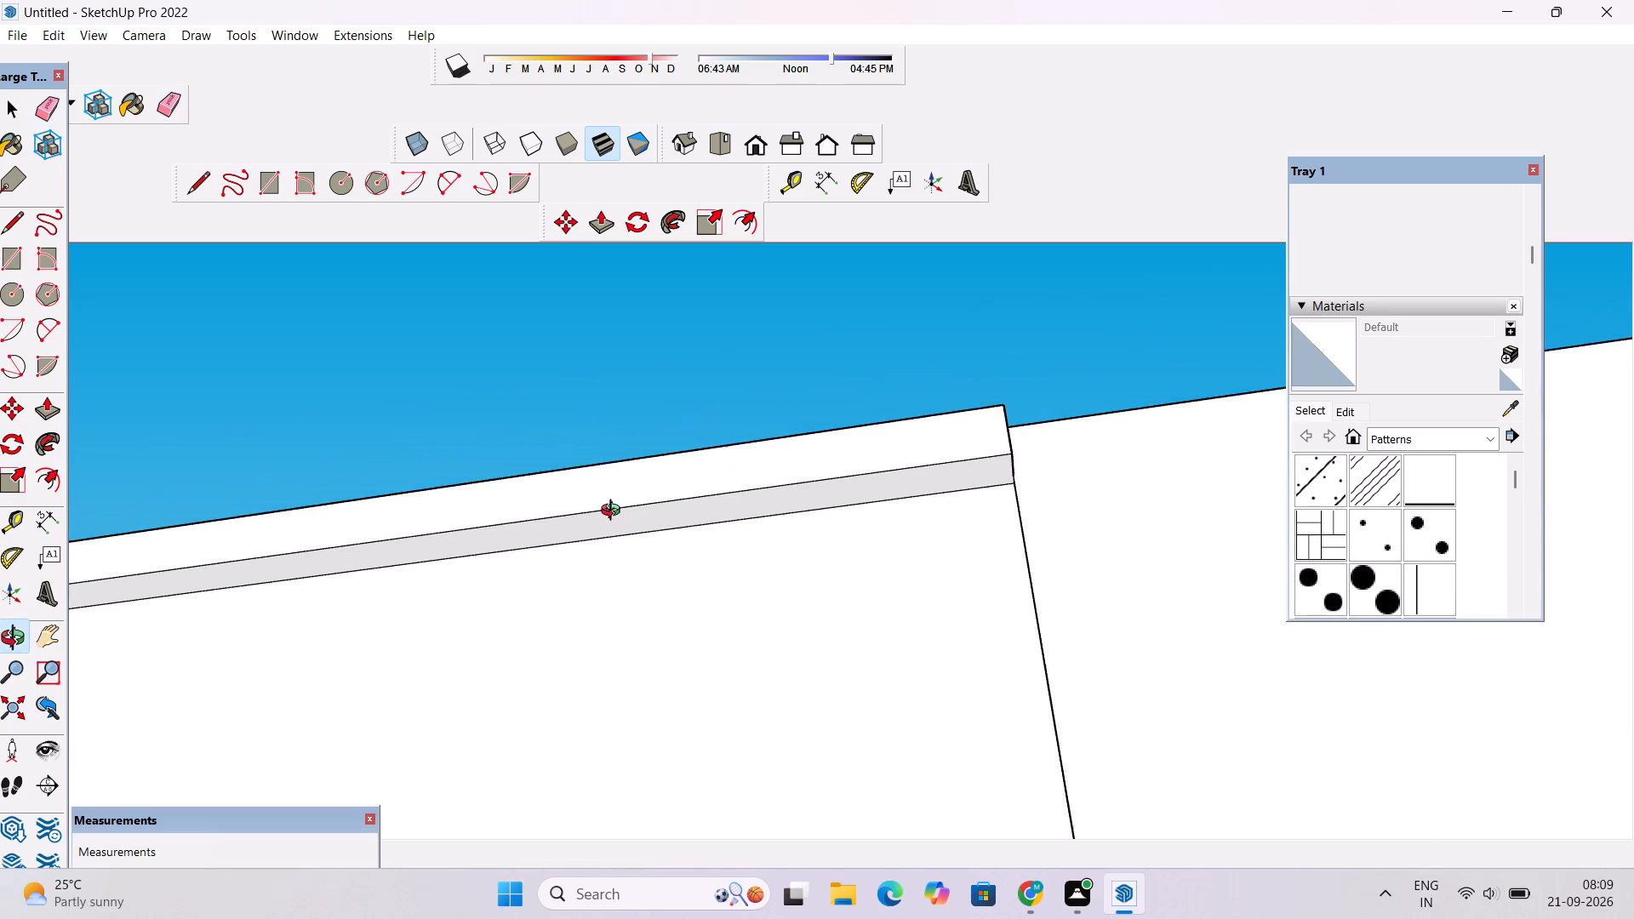
scroll(614, 512, "down", 10)
left_click_drag(623, 468, 639, 639)
scroll(626, 596, "down", 5)
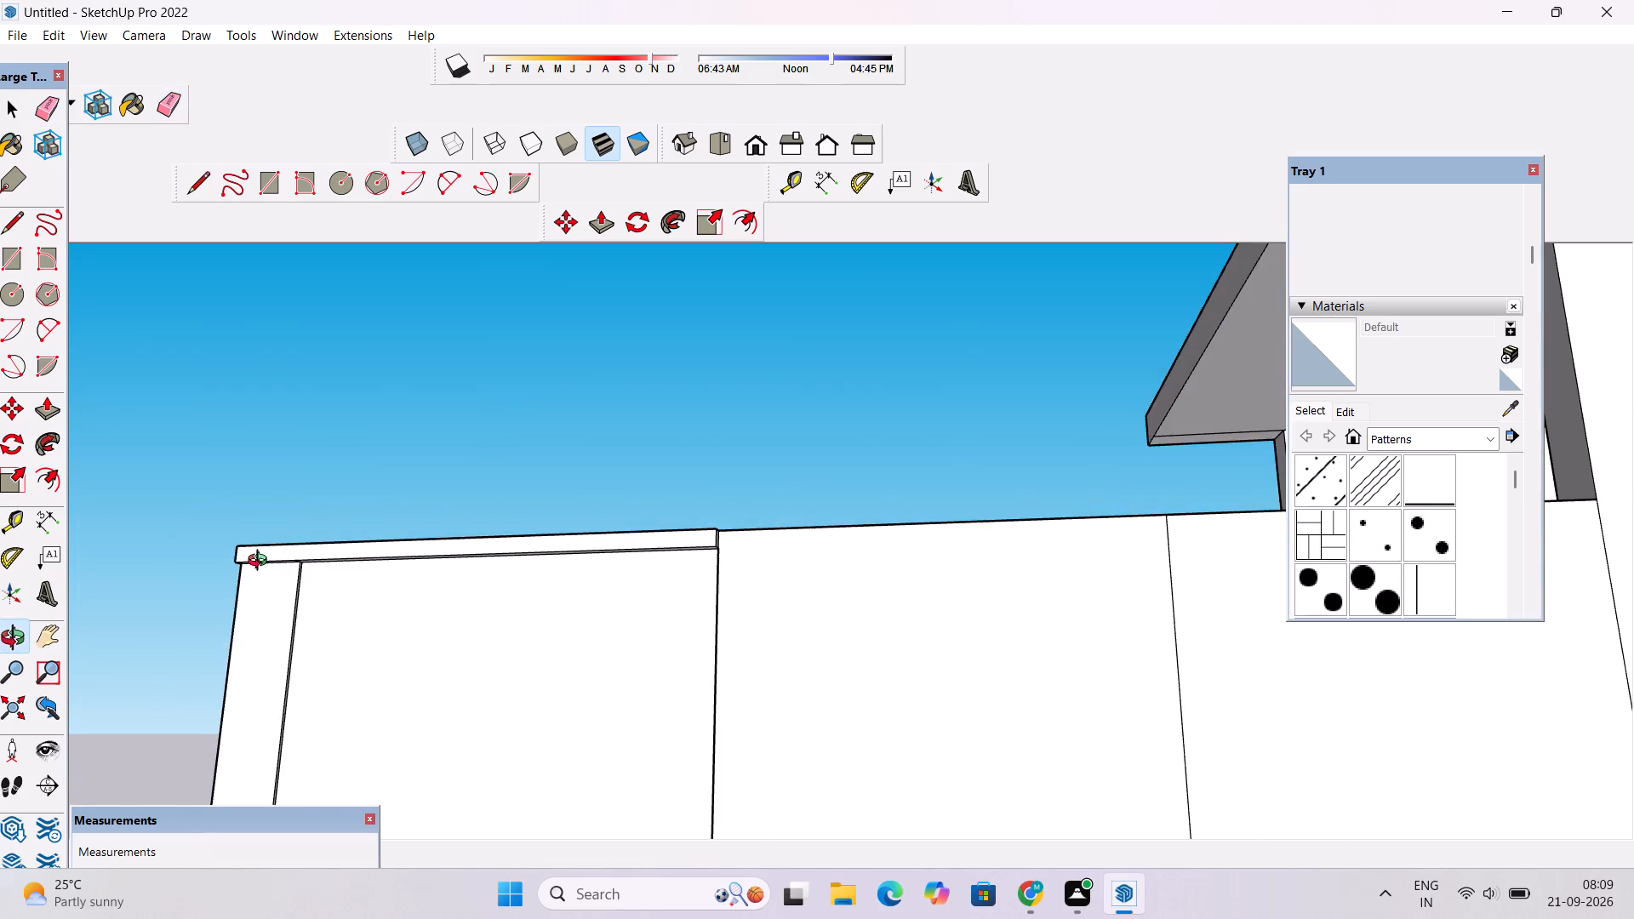
scroll(261, 562, "up", 12)
left_click_drag(272, 597, 308, 396)
scroll(339, 480, "up", 9)
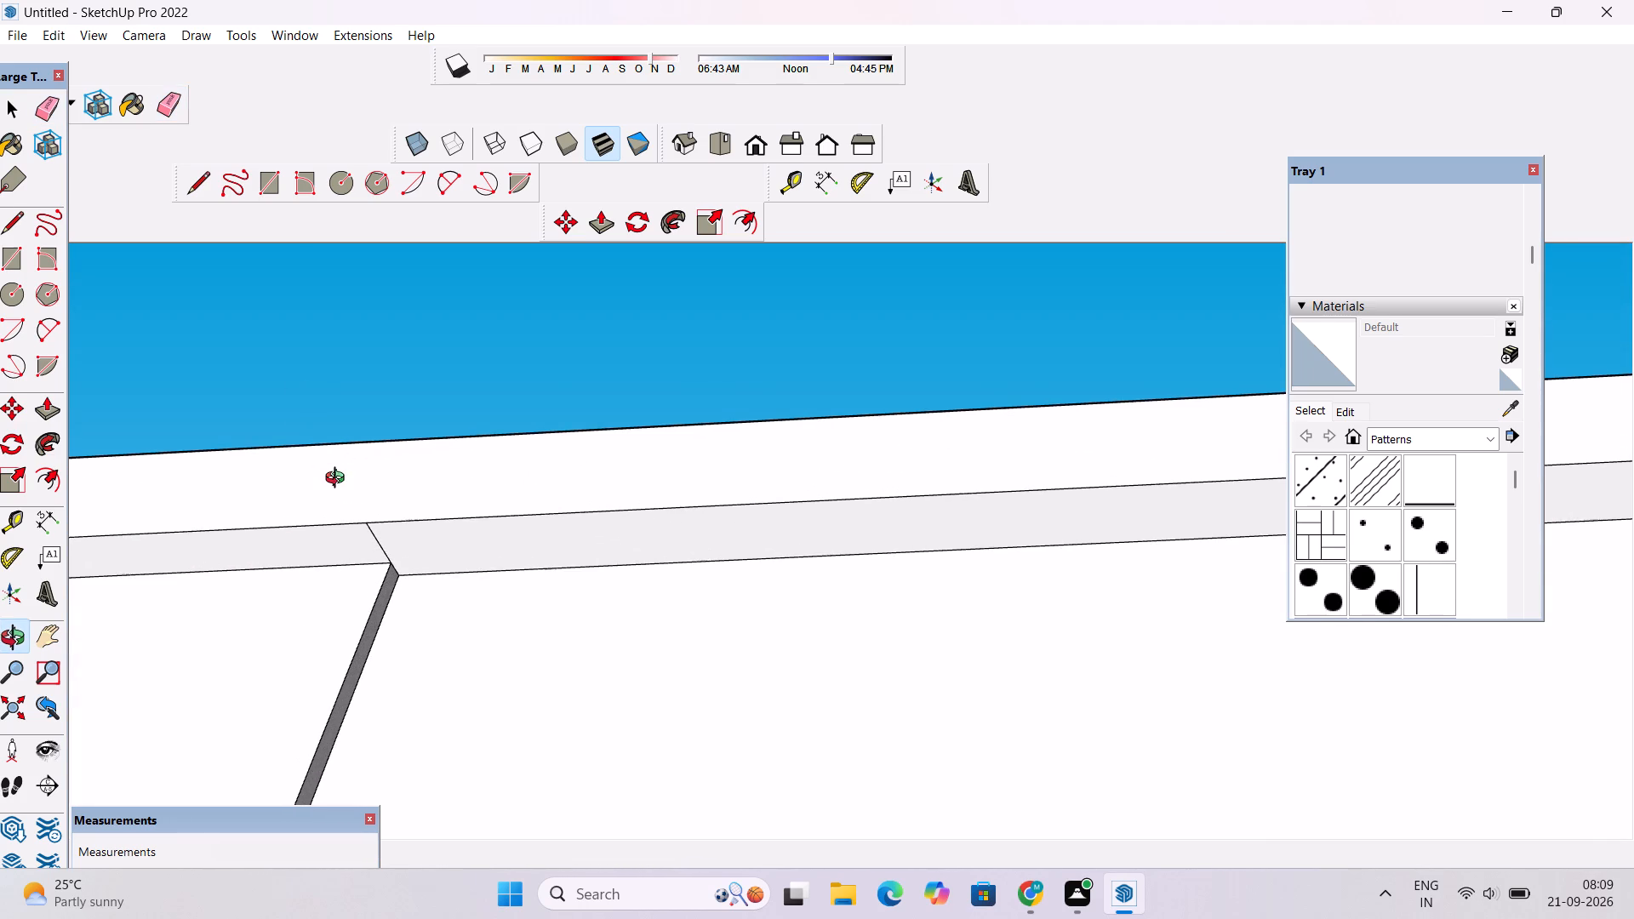
key("e")
scroll(371, 544, "up", 5)
left_click(378, 536)
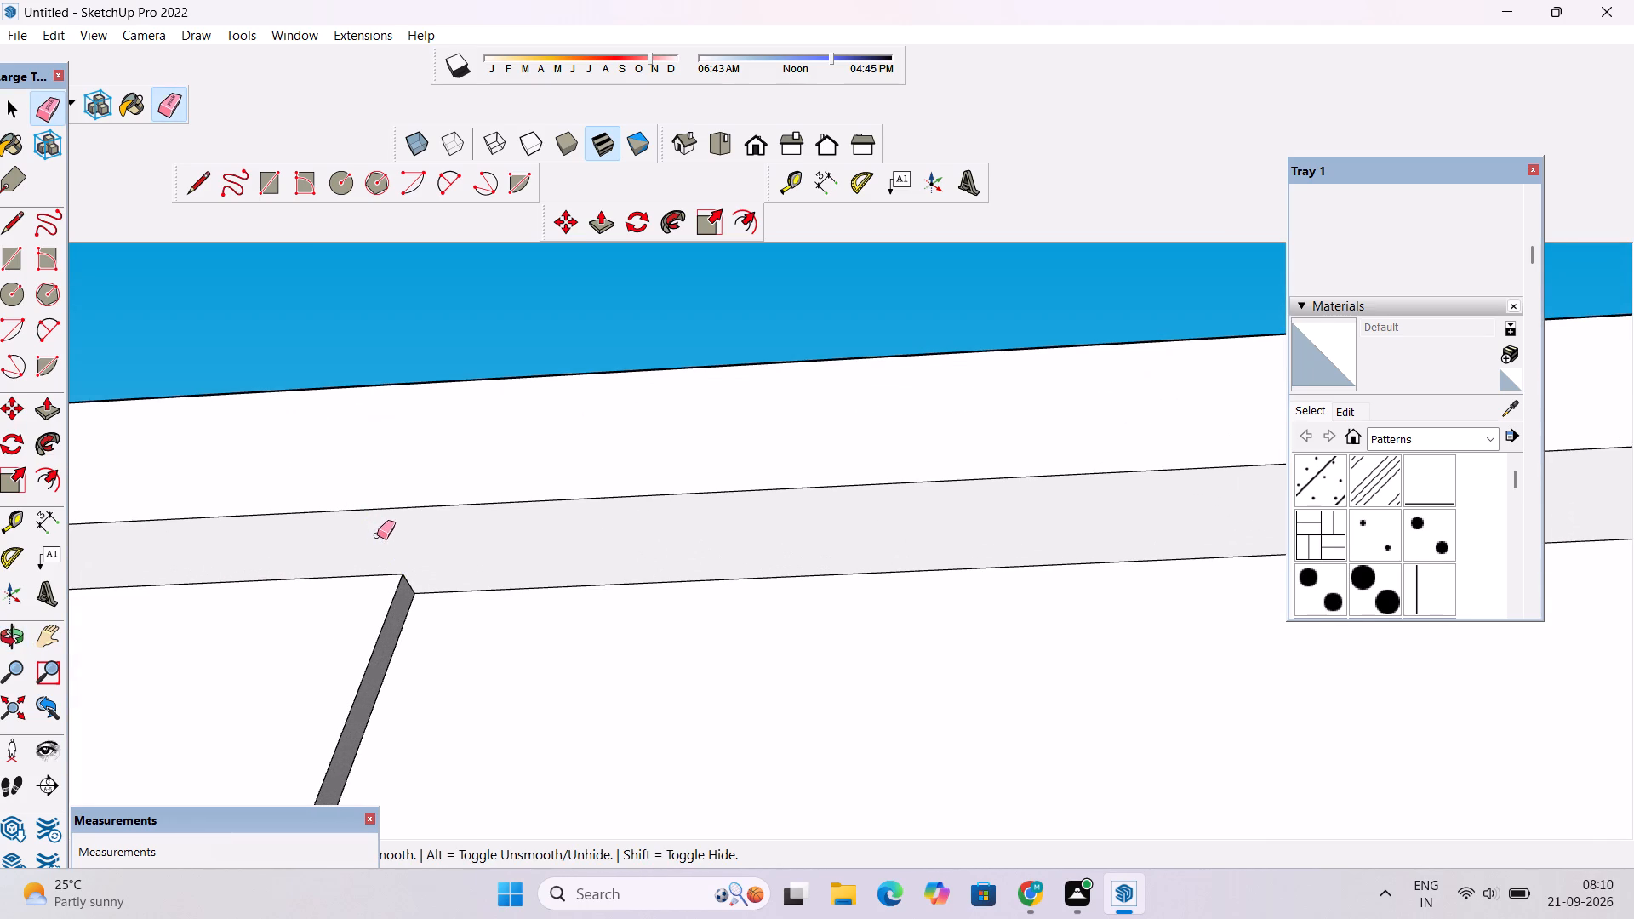
Erase the seam line between the projecting band's top face and the wall's top face.
key("o")
scroll(249, 494, "down", 20)
scroll(249, 494, "down", 4)
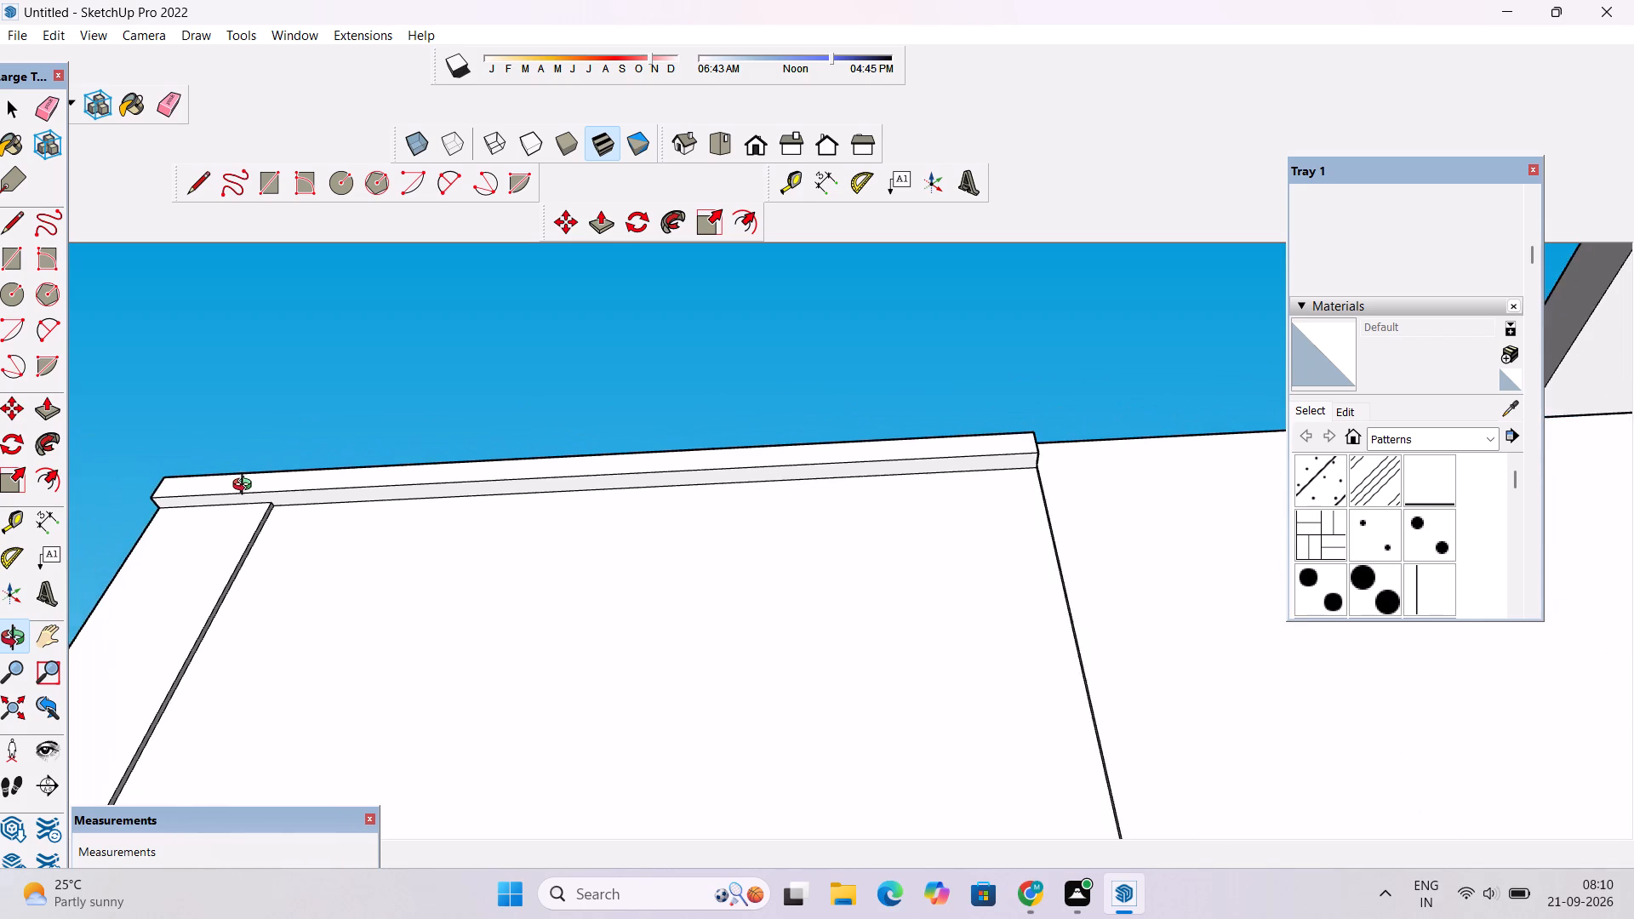
left_click_drag(388, 462, 356, 857)
left_click_drag(465, 589, 480, 765)
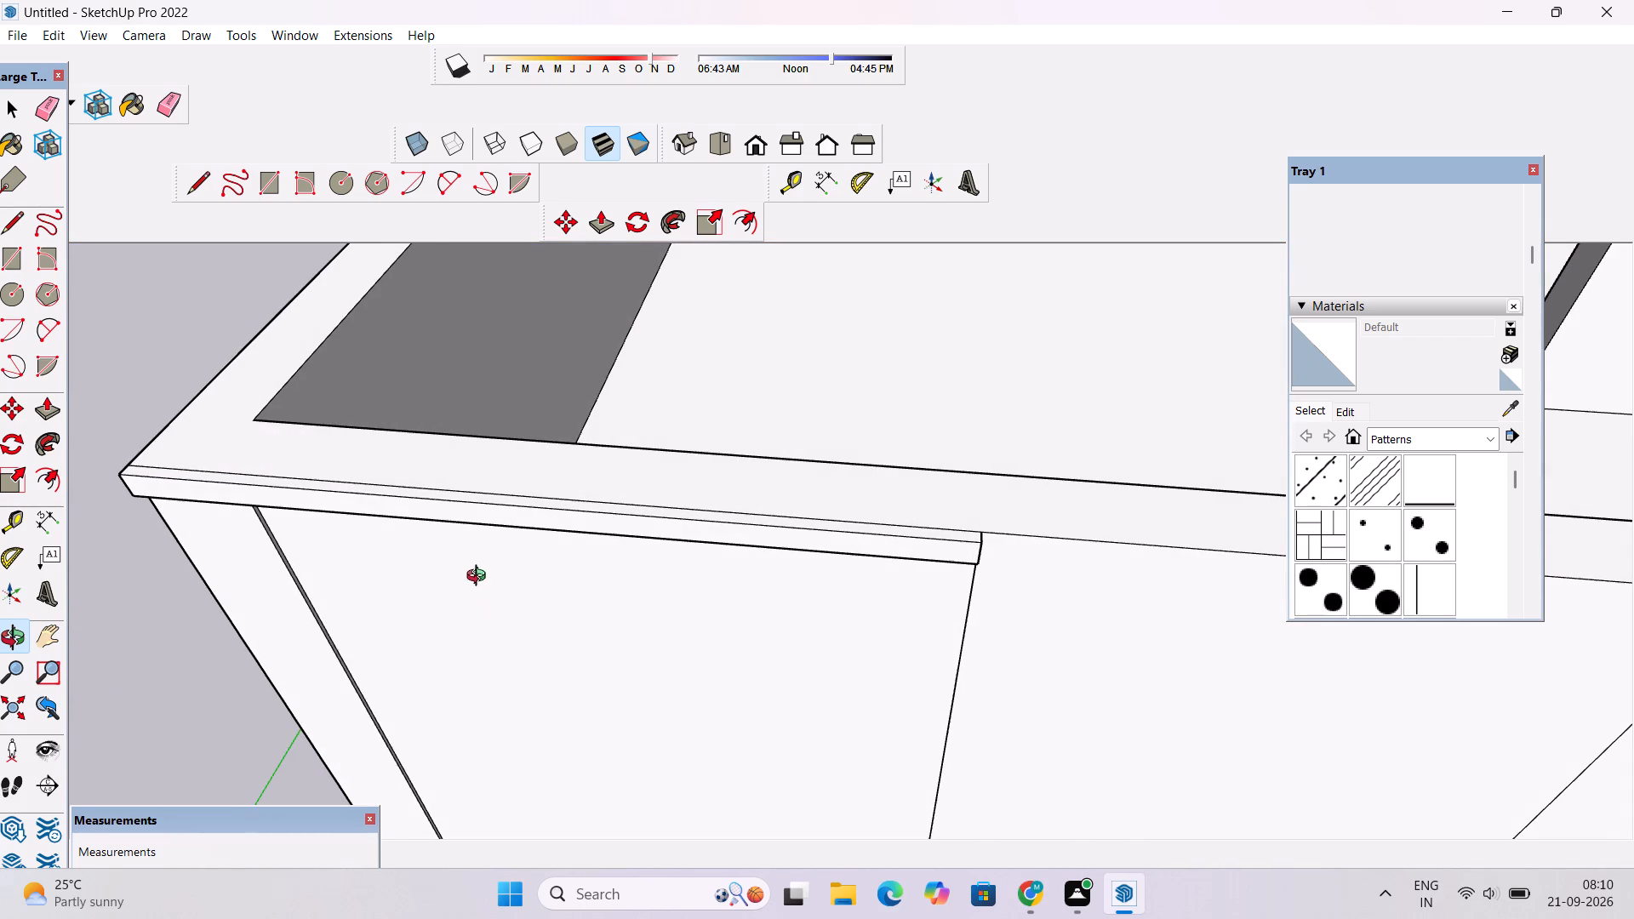
scroll(477, 473, "up", 9)
key("e")
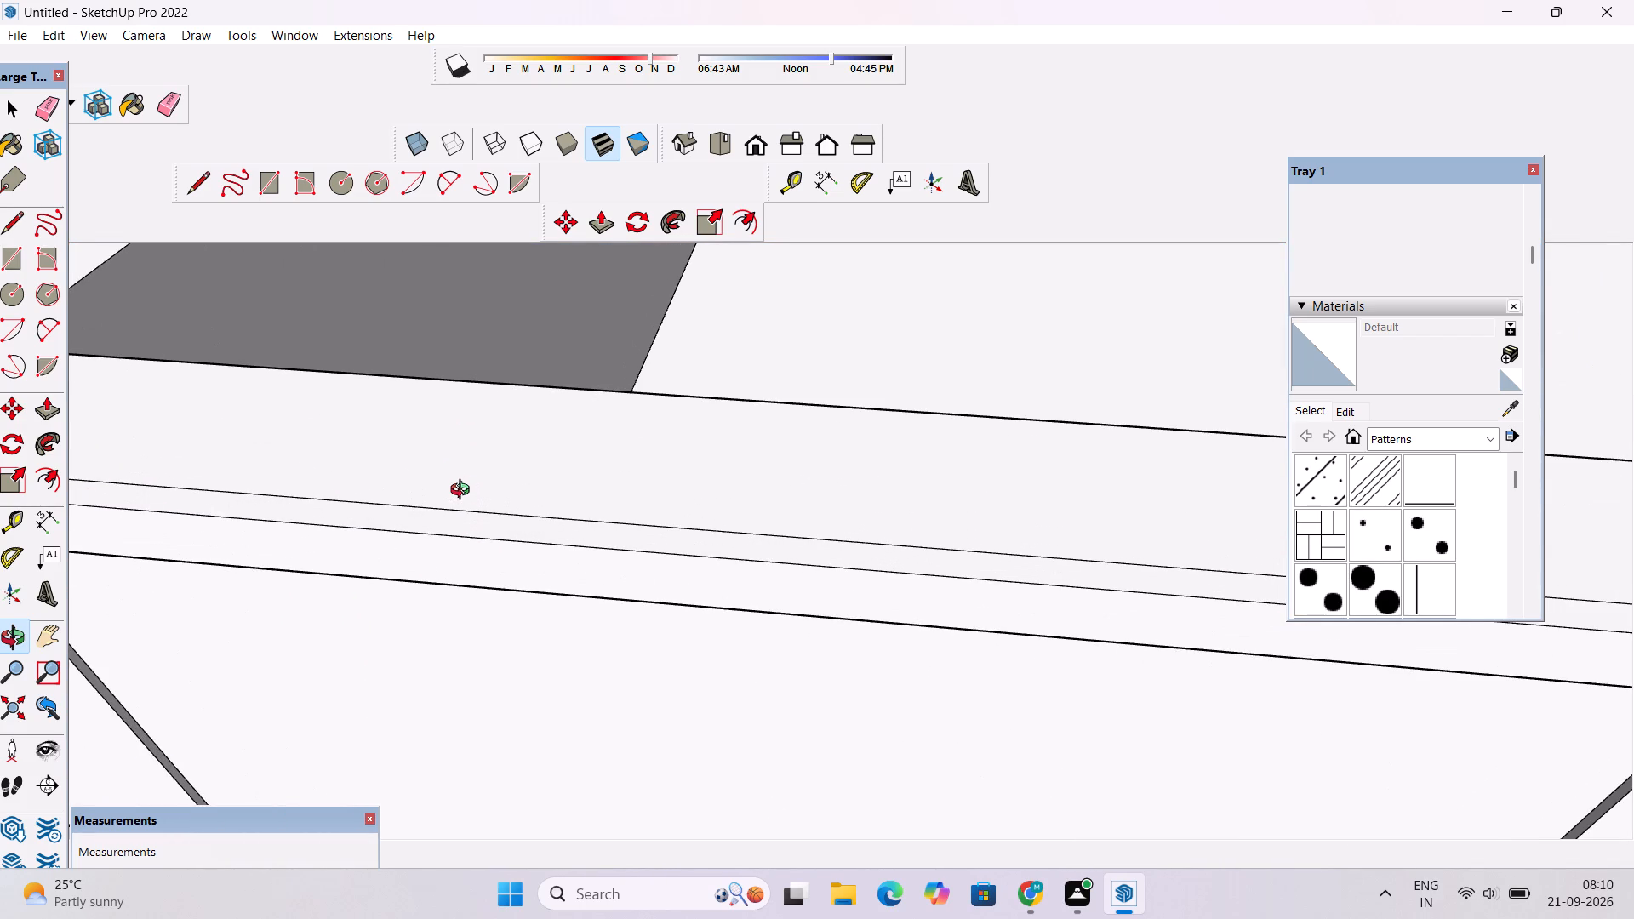
left_click(456, 505)
Examine the cleaned top band and the whole upper wall with its neighbouring panels from several raised viewpoints.
key("o")
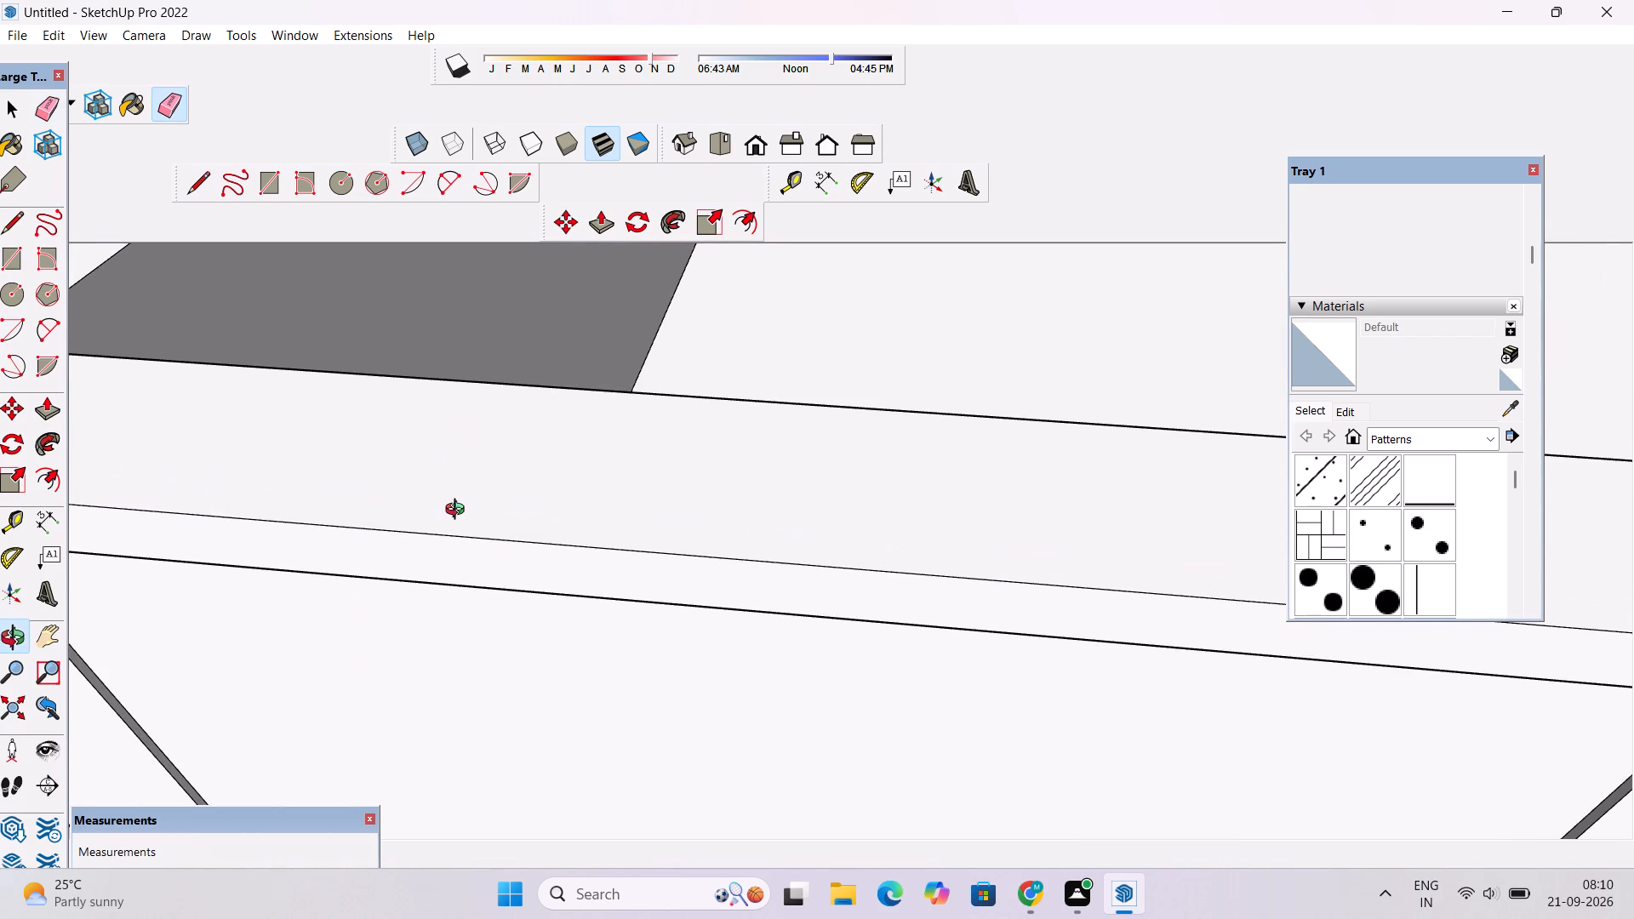
scroll(459, 511, "down", 13)
left_click_drag(631, 646, 693, 516)
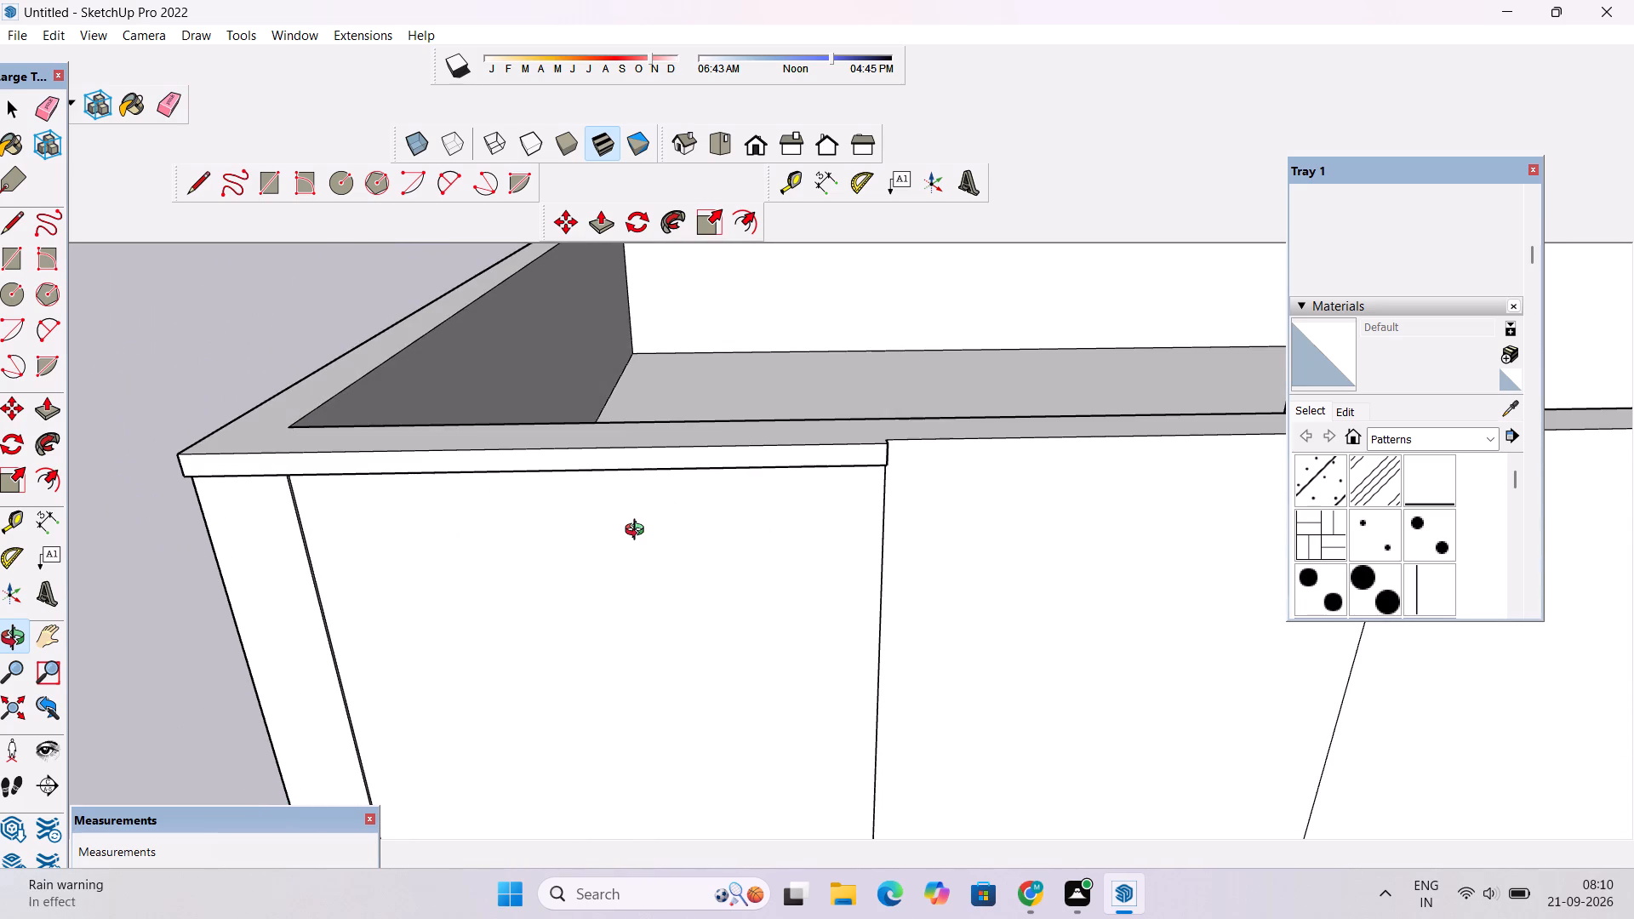
scroll(633, 534, "down", 3)
left_click_drag(611, 551, 678, 551)
left_click_drag(678, 551, 498, 574, "shift")
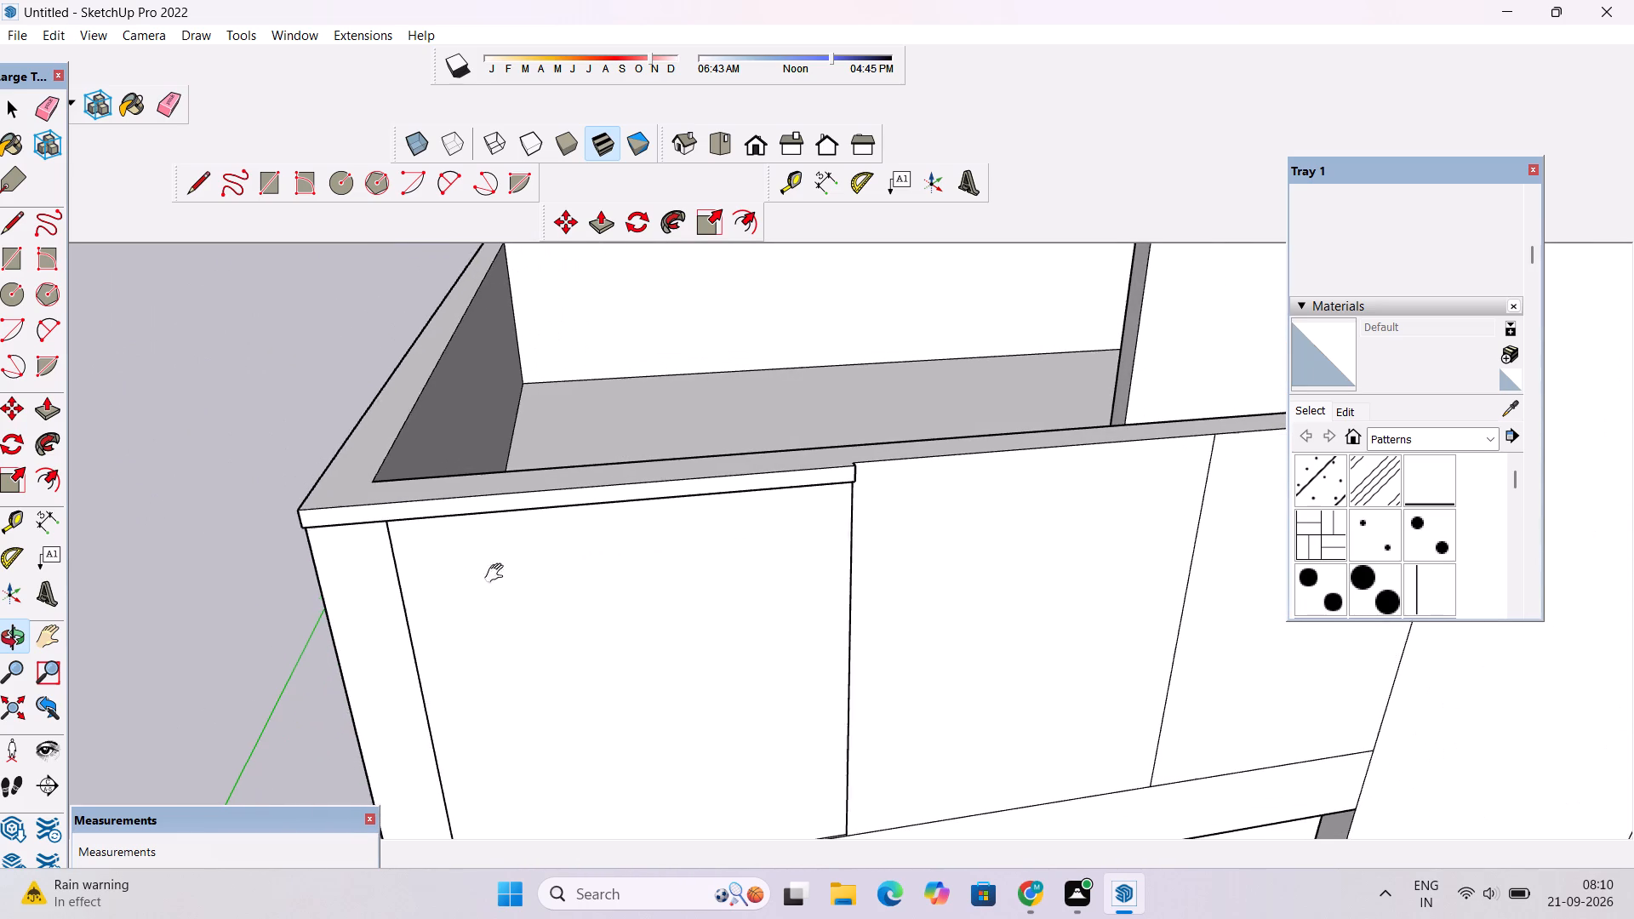
left_click_drag(498, 574, 443, 581, "shift")
scroll(443, 581, "down", 6)
left_click_drag(449, 581, 709, 595)
left_click_drag(740, 618, 684, 610)
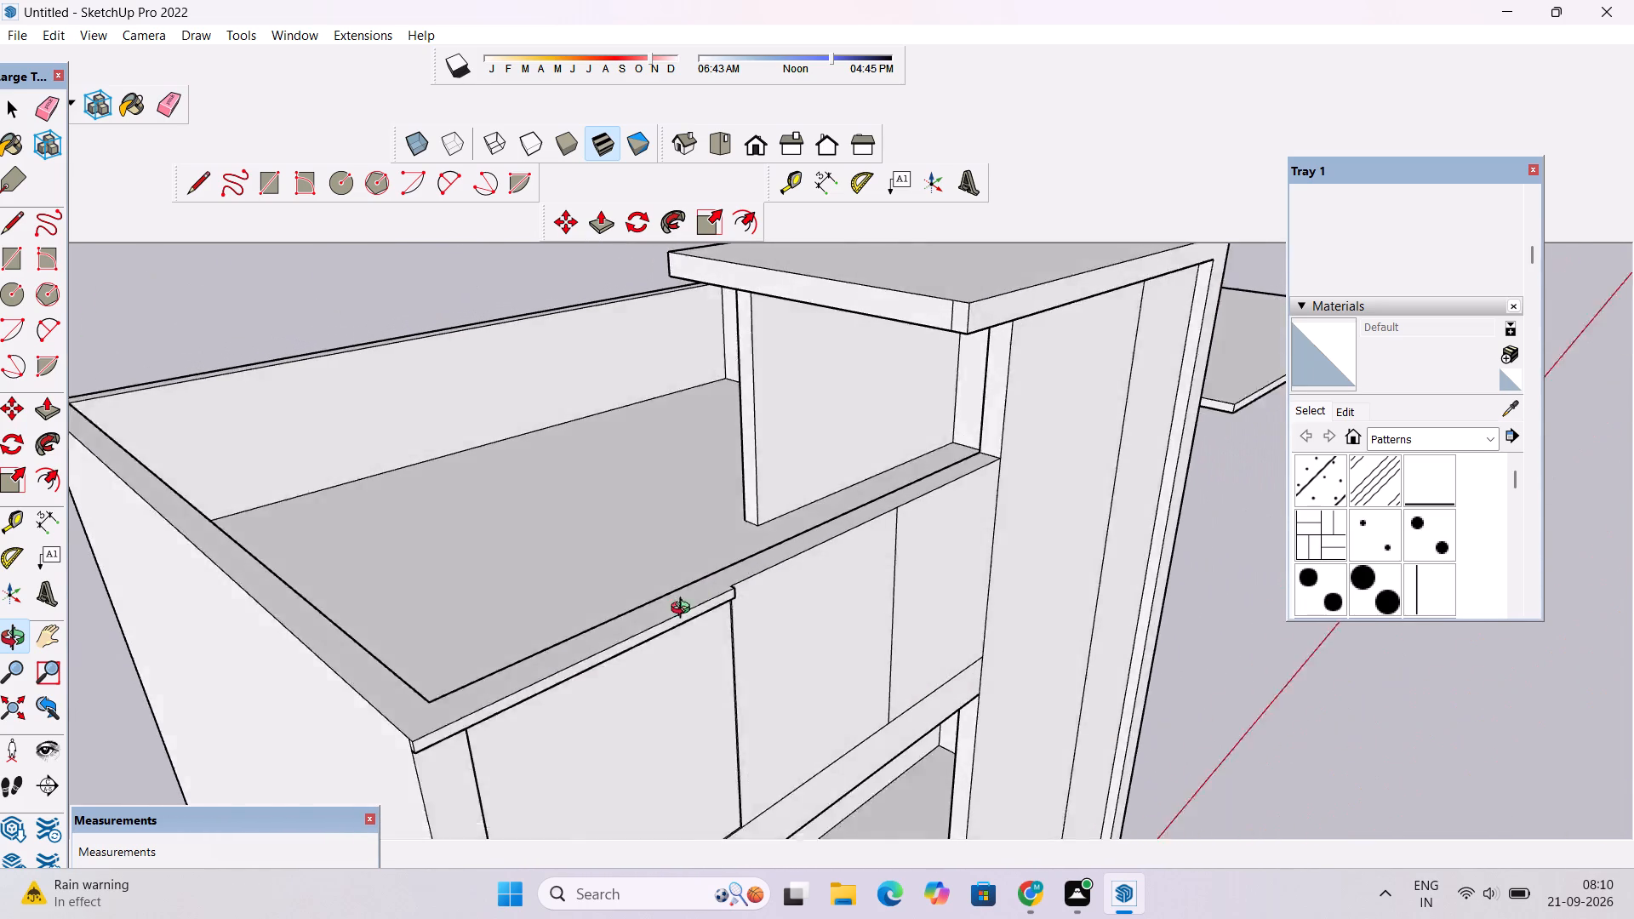
left_click_drag(684, 610, 637, 608)
left_click_drag(643, 613, 582, 634, "shift")
left_click_drag(730, 724, 541, 685)
left_click_drag(504, 568, 559, 652, "shift")
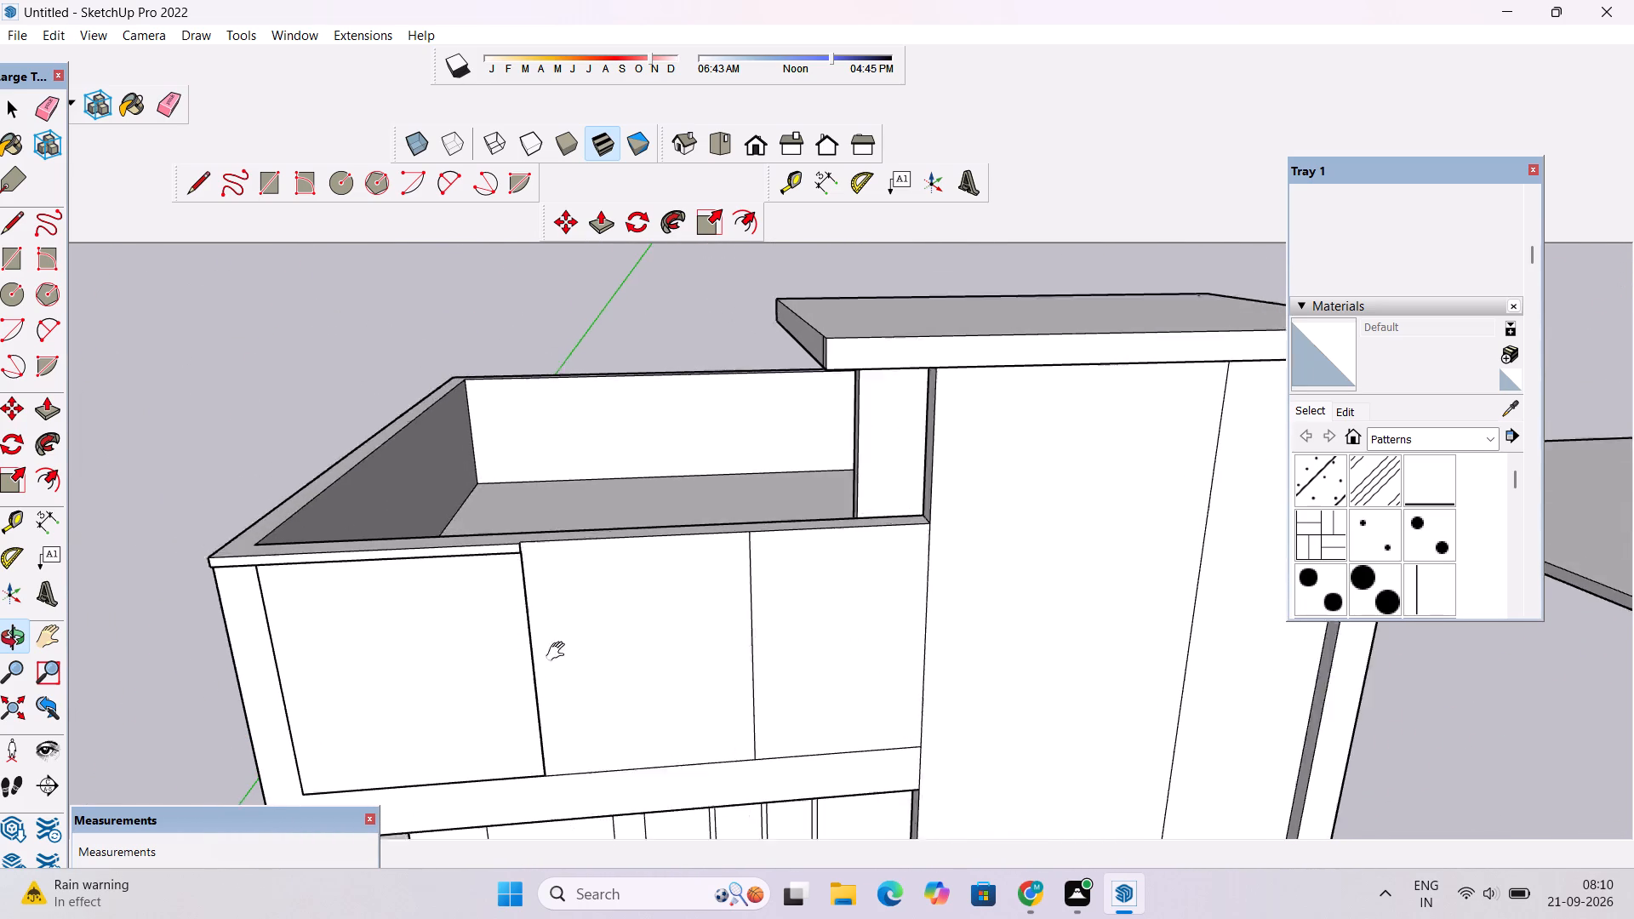
left_click_drag(559, 652, 572, 688, "shift")
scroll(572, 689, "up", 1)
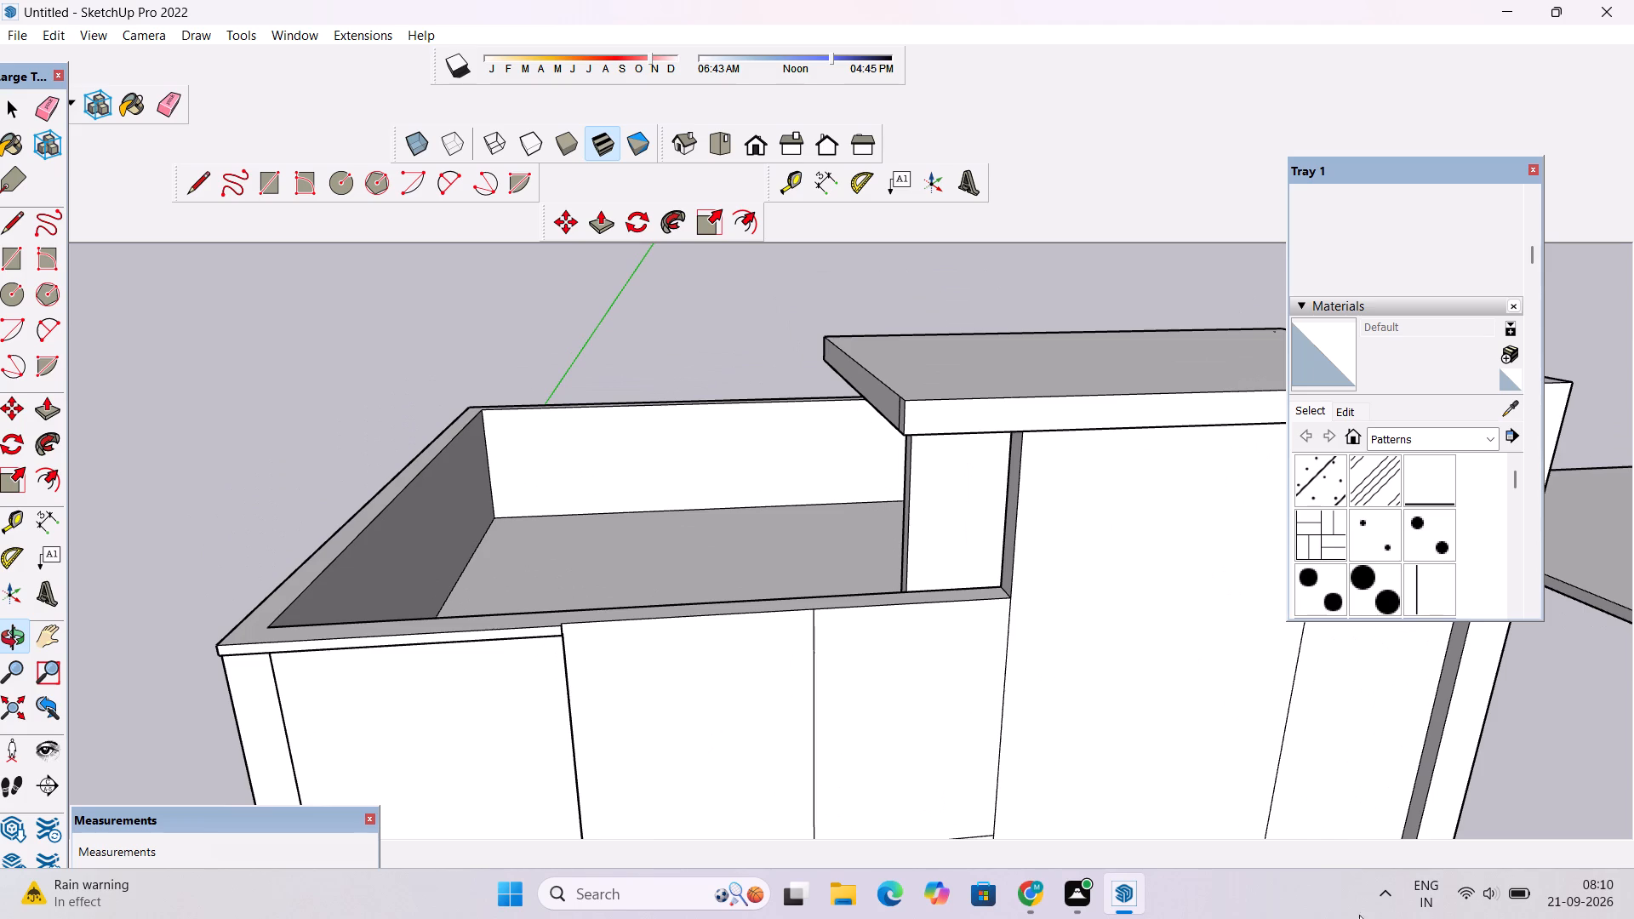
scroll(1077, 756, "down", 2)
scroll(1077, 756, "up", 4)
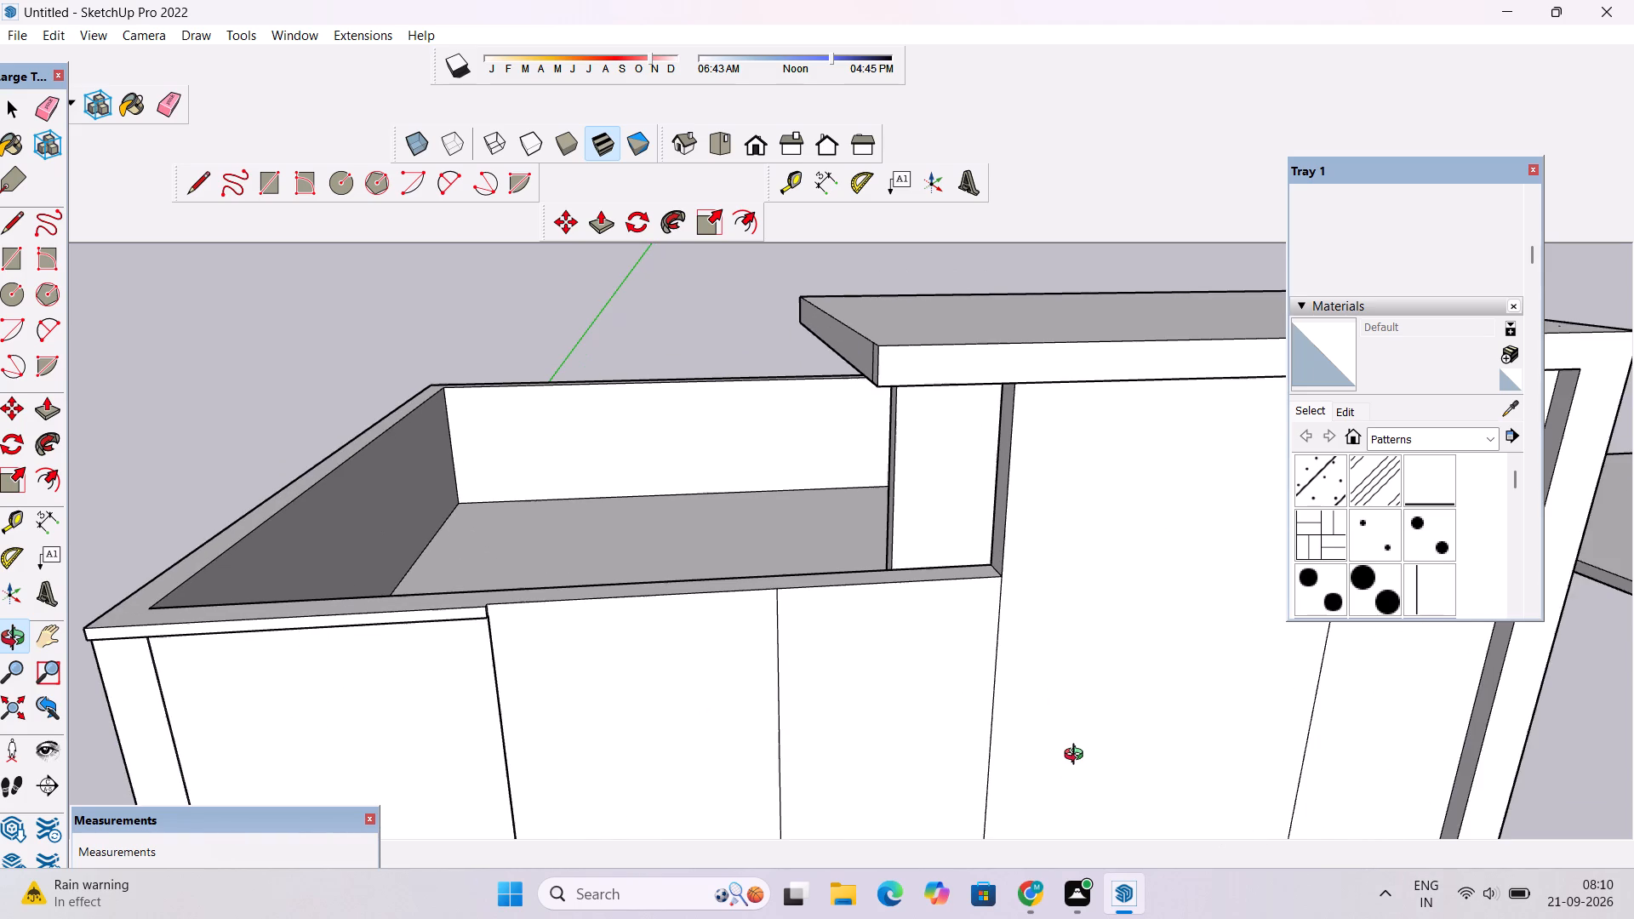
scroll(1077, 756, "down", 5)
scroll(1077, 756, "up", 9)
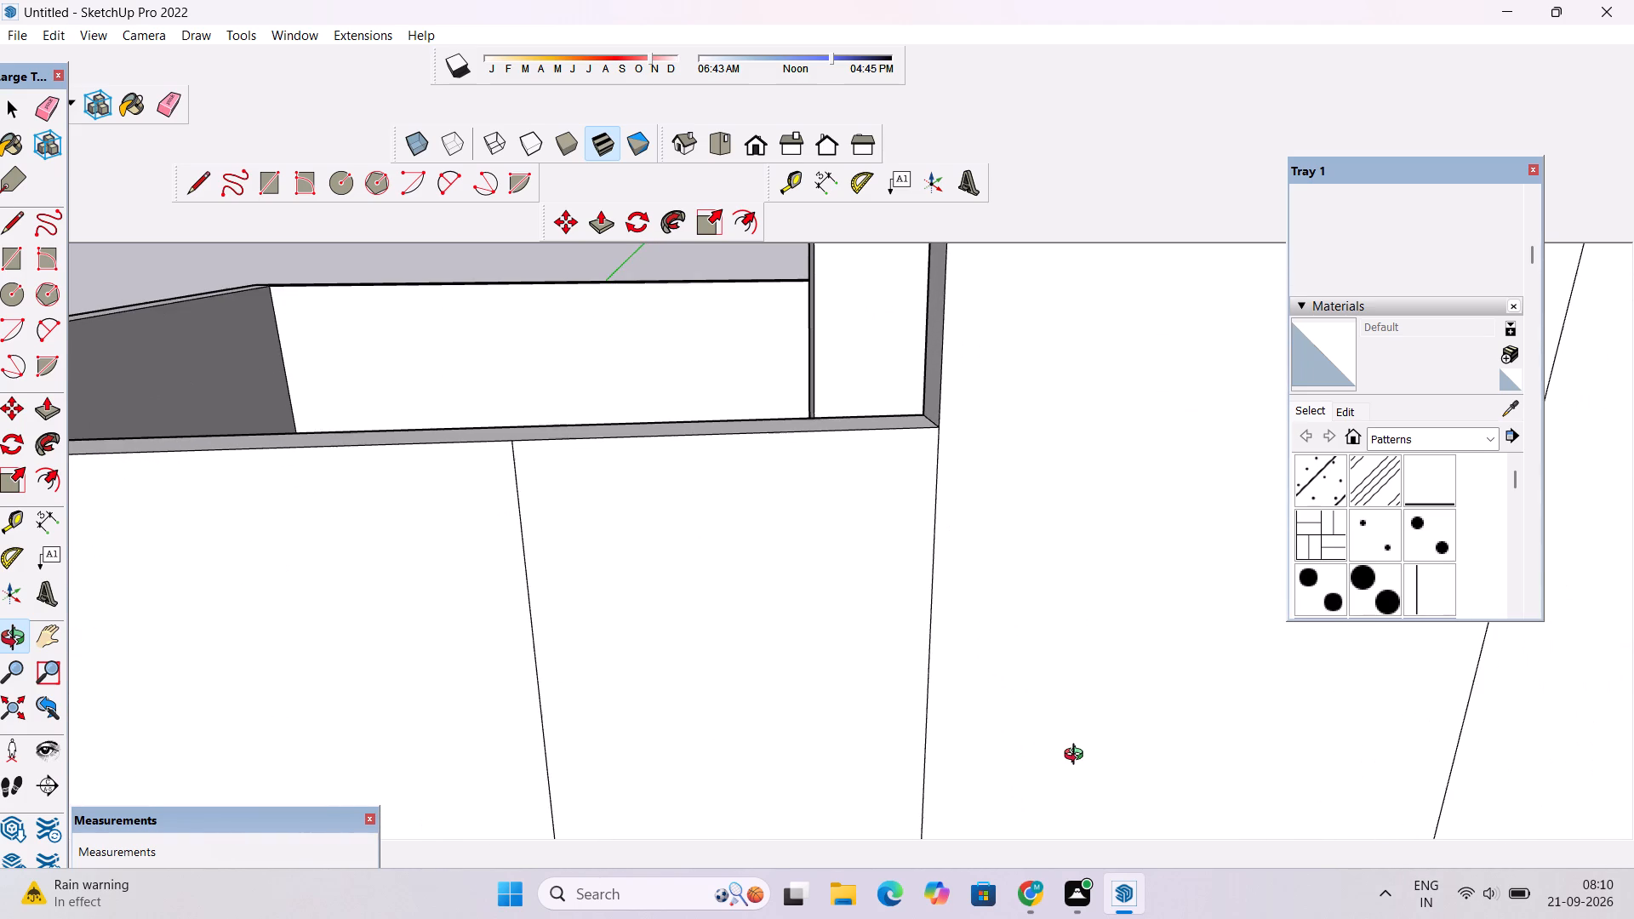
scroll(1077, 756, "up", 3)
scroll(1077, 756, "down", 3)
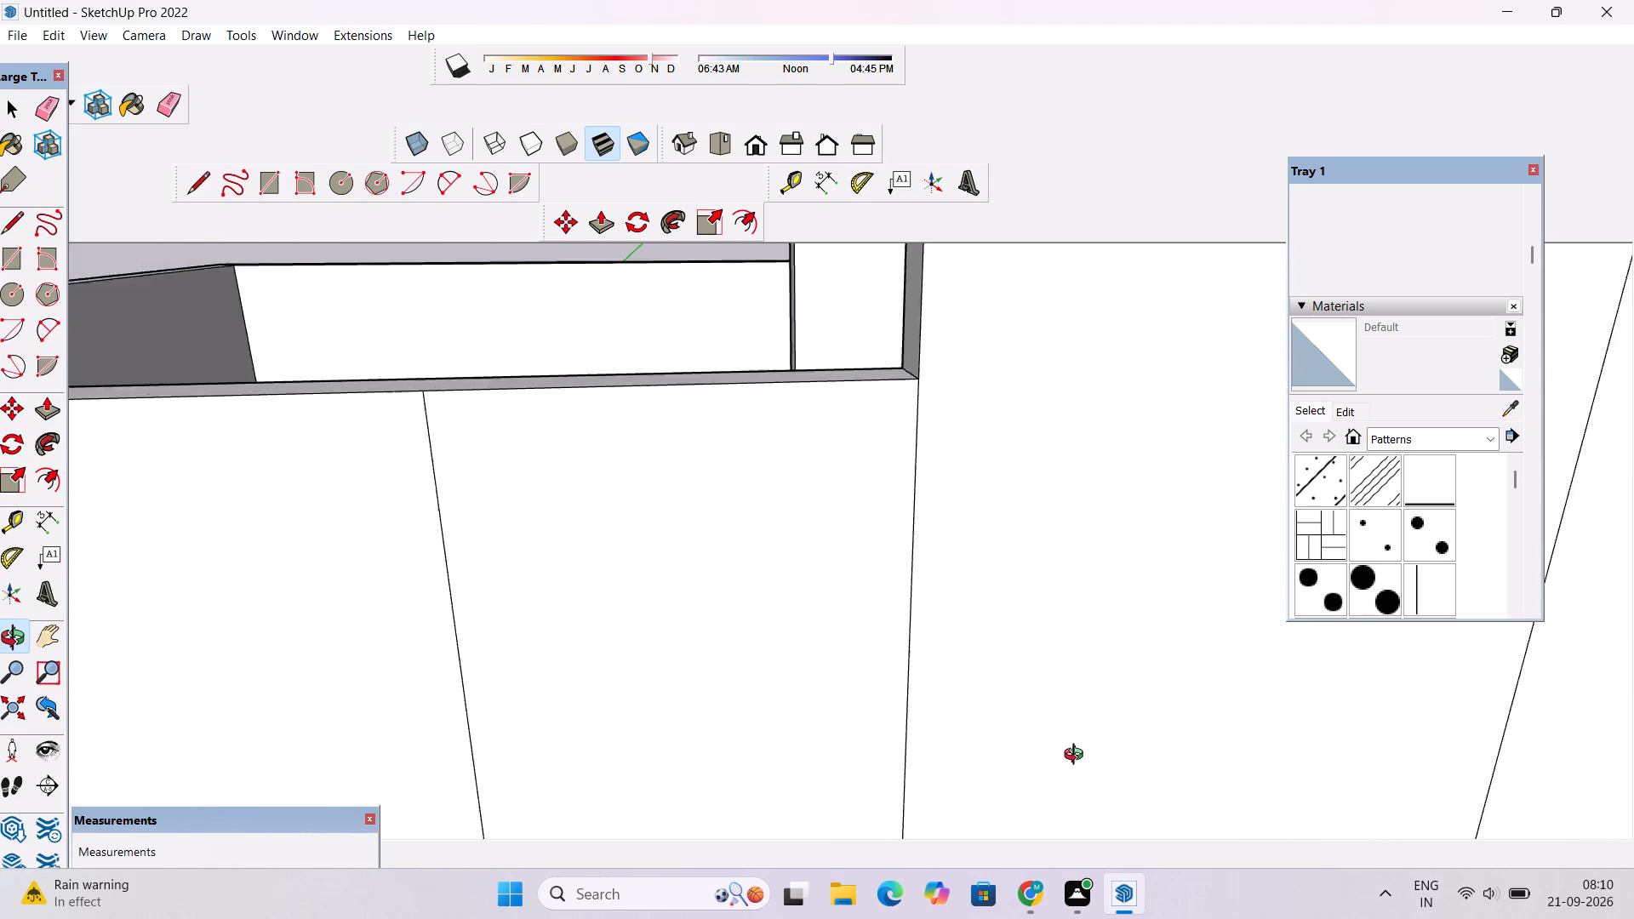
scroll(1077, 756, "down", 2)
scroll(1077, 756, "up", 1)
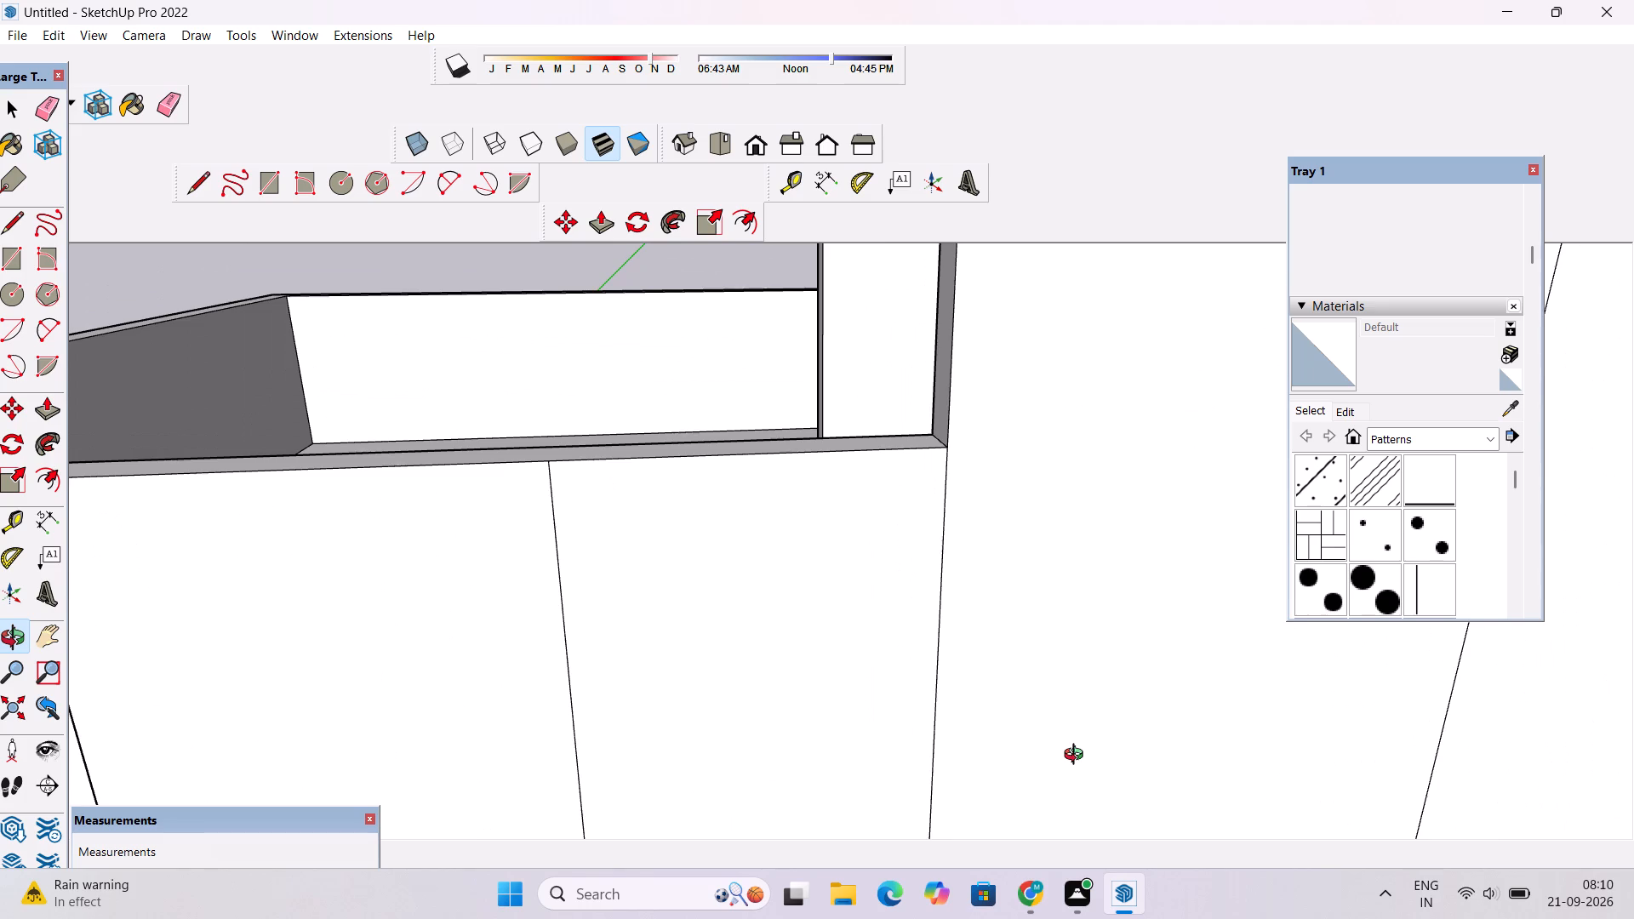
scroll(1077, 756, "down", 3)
Draw a window rectangle about 5' 7" wide and 7' 2" high within the upper wall panel nearest the taller block.
left_click_drag(1037, 772, 1021, 703, "shift")
scroll(1018, 692, "down", 6)
left_click_drag(942, 774, 932, 710)
left_click_drag(913, 733, 917, 682)
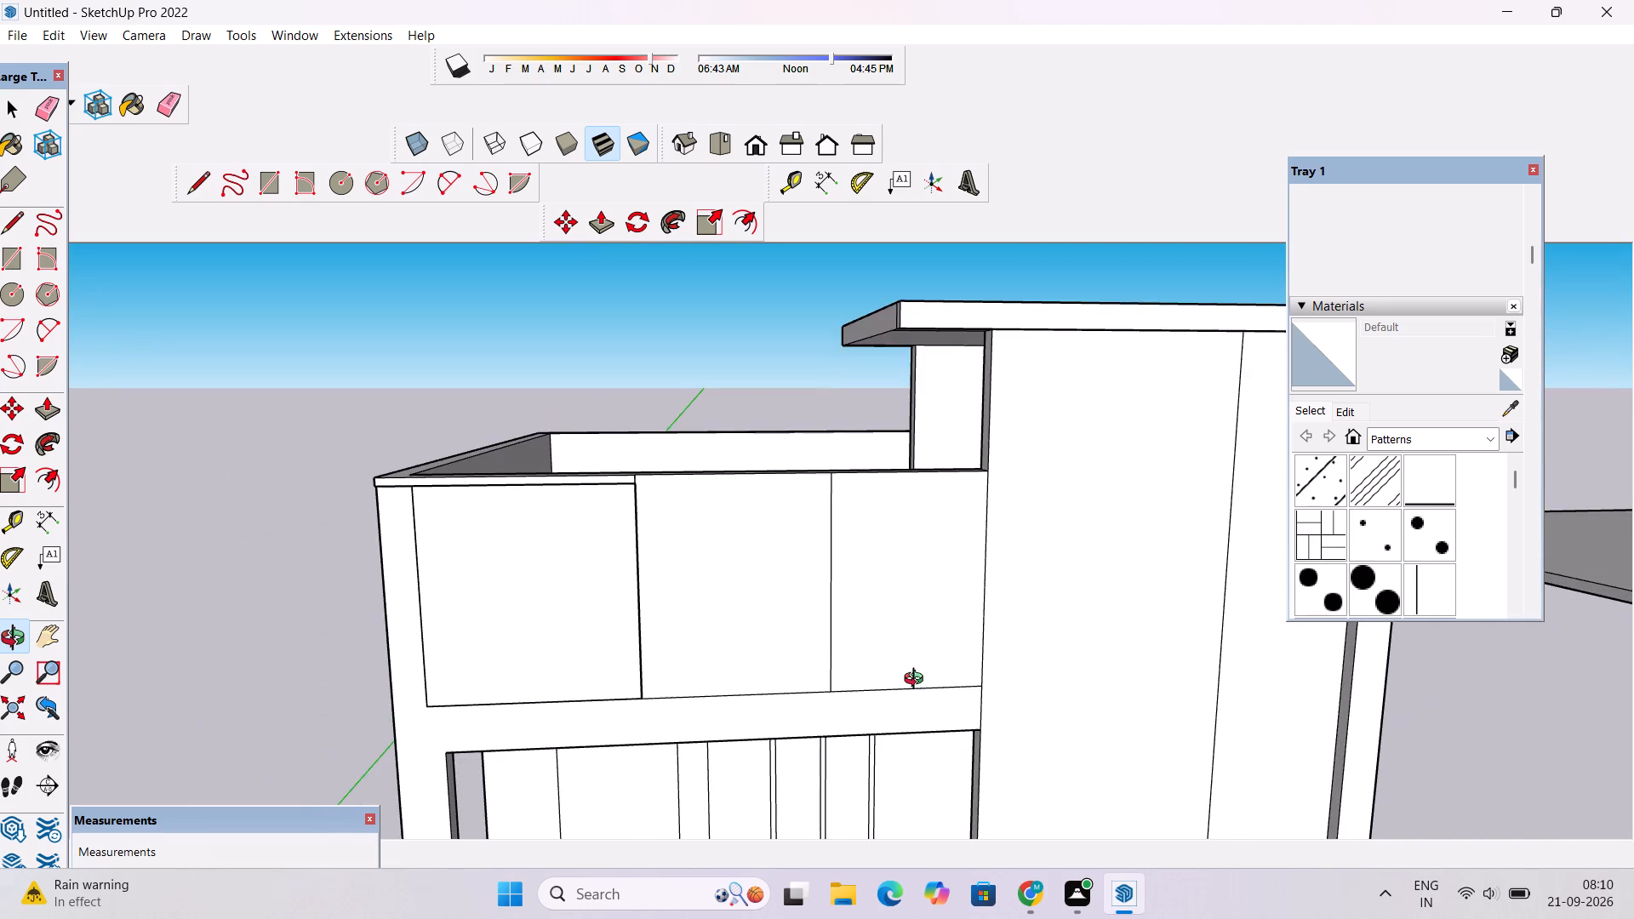
scroll(917, 681, "down", 4)
left_click_drag(849, 719, 823, 711)
scroll(889, 589, "up", 3)
left_click_drag(890, 589, 865, 589, "shift")
left_click_drag(837, 613, 857, 624)
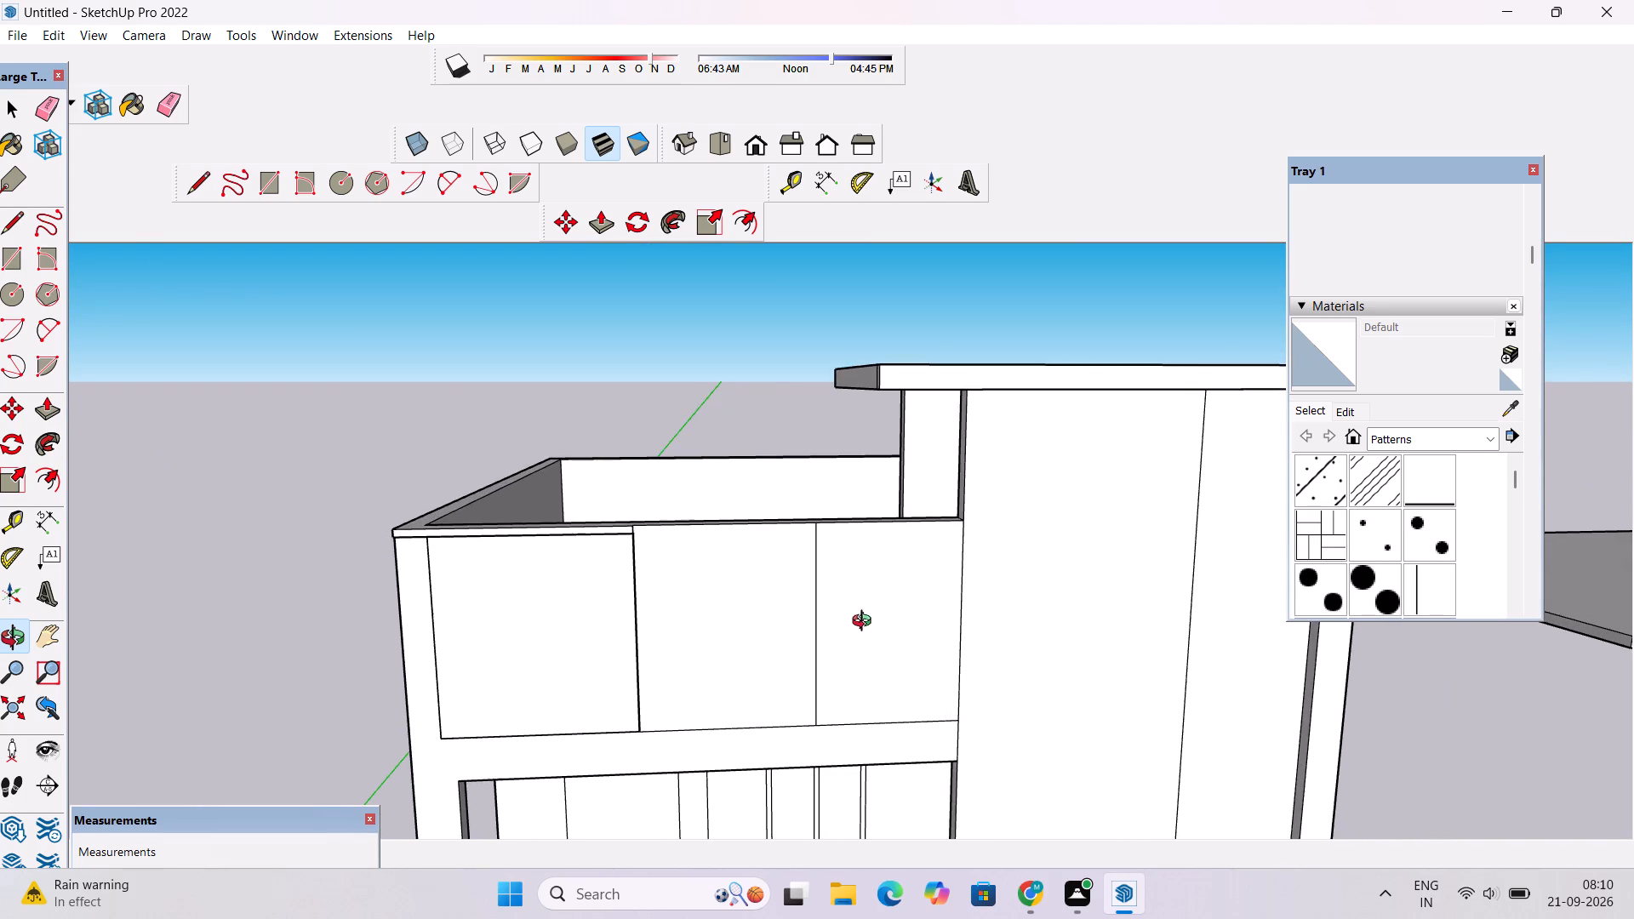
left_click_drag(873, 623, 863, 581)
left_click(857, 579, "shift")
scroll(857, 579, "up", 2)
key("r")
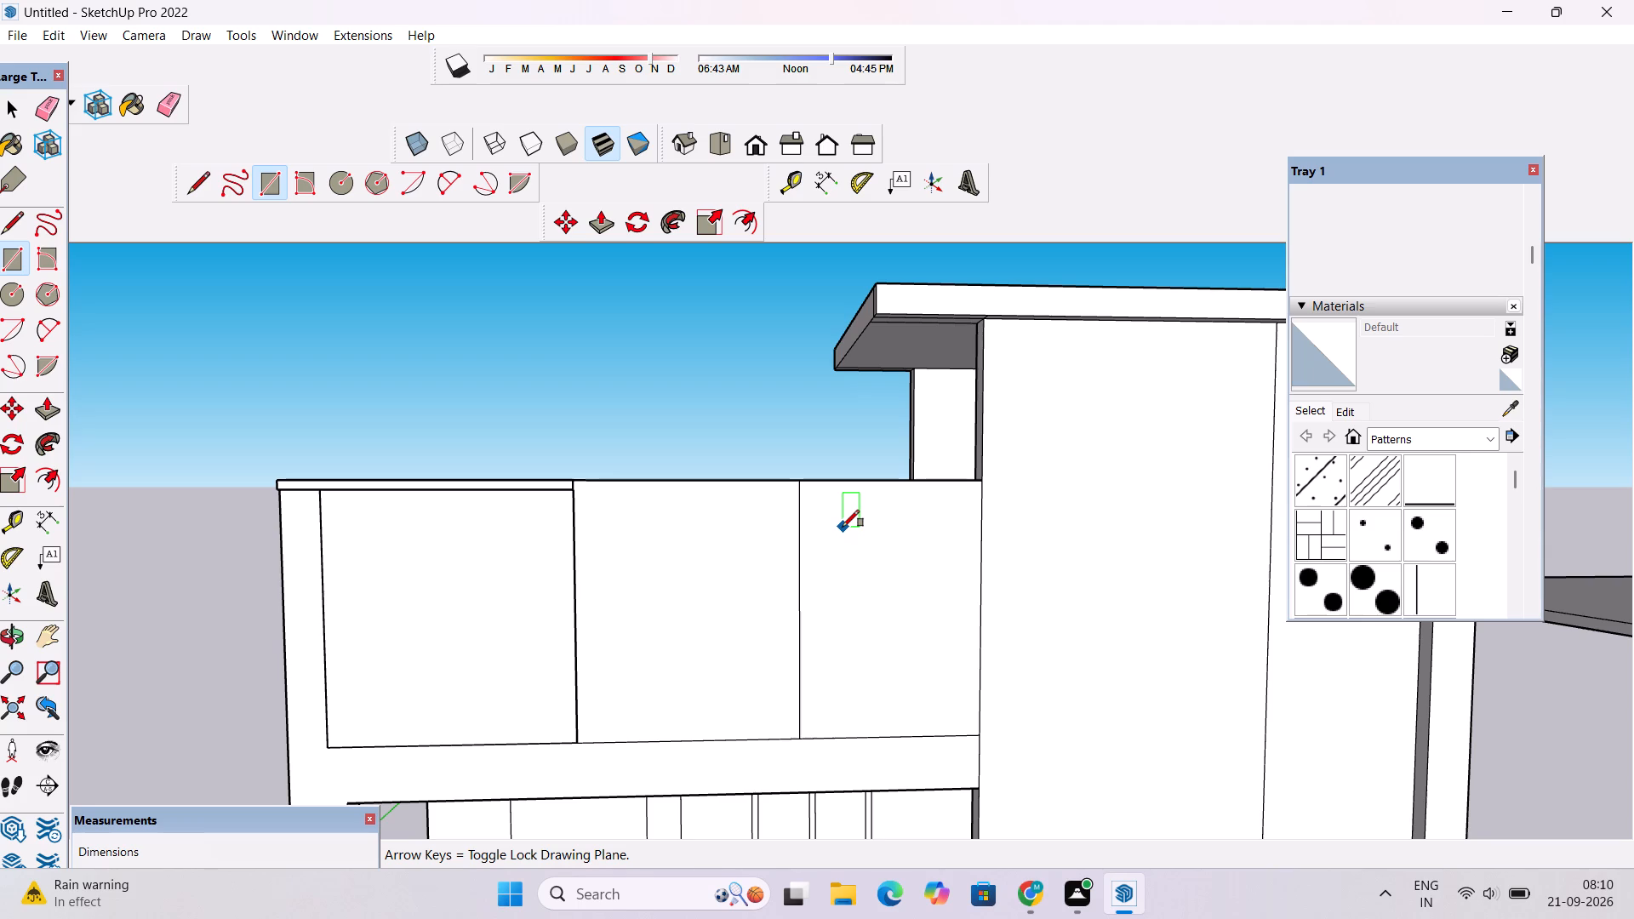
left_click(837, 522)
left_click(939, 652)
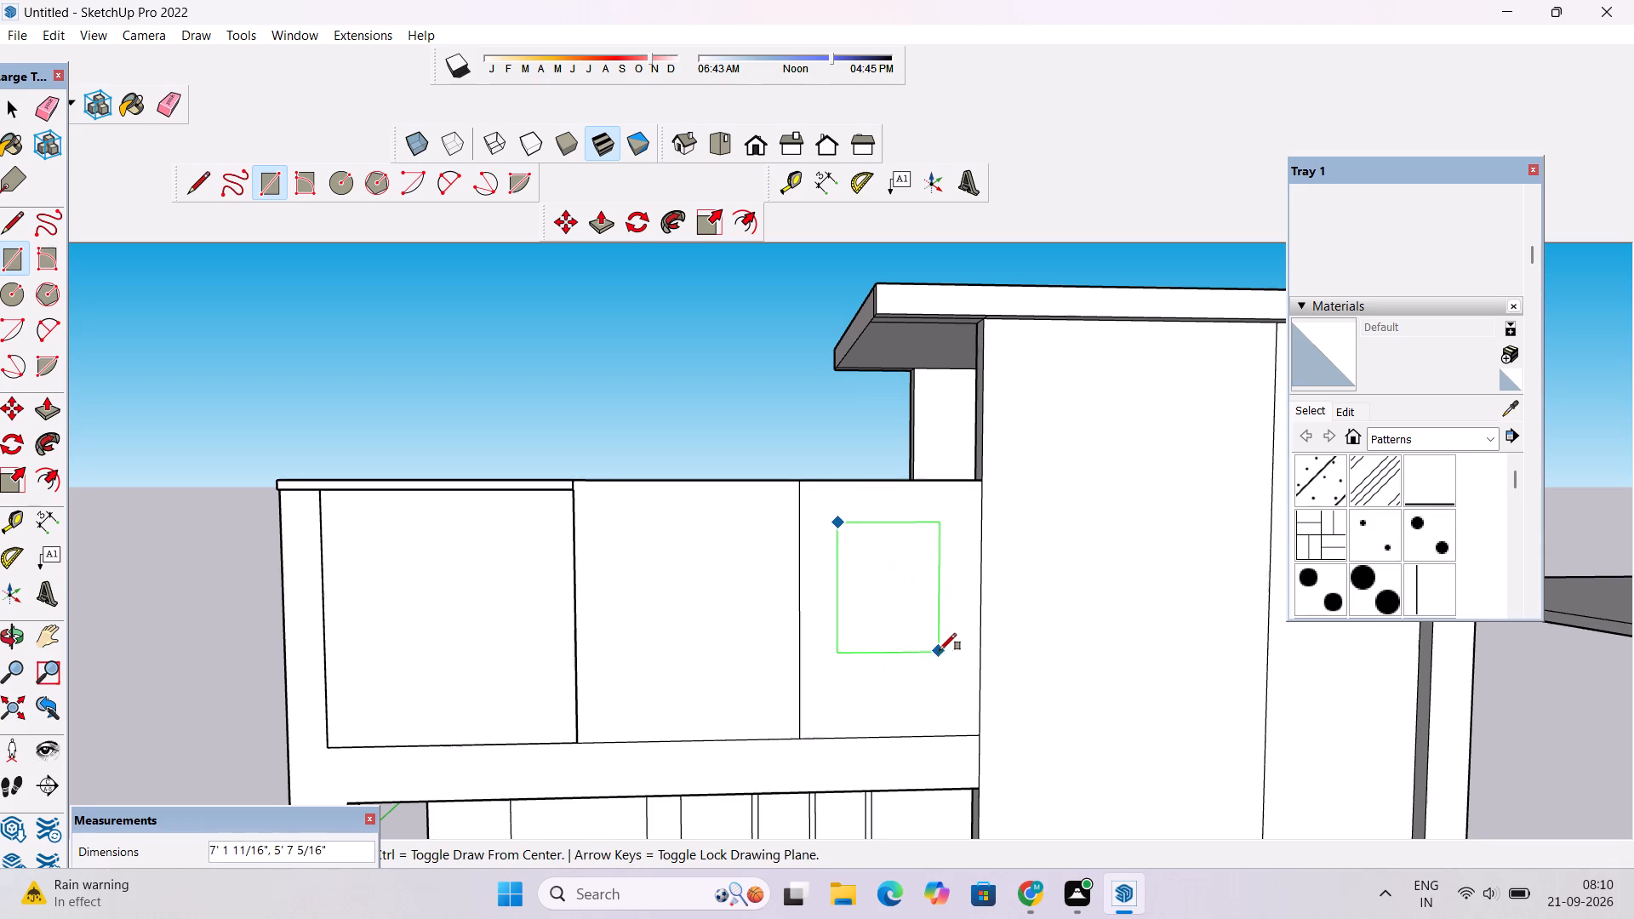
key("space")
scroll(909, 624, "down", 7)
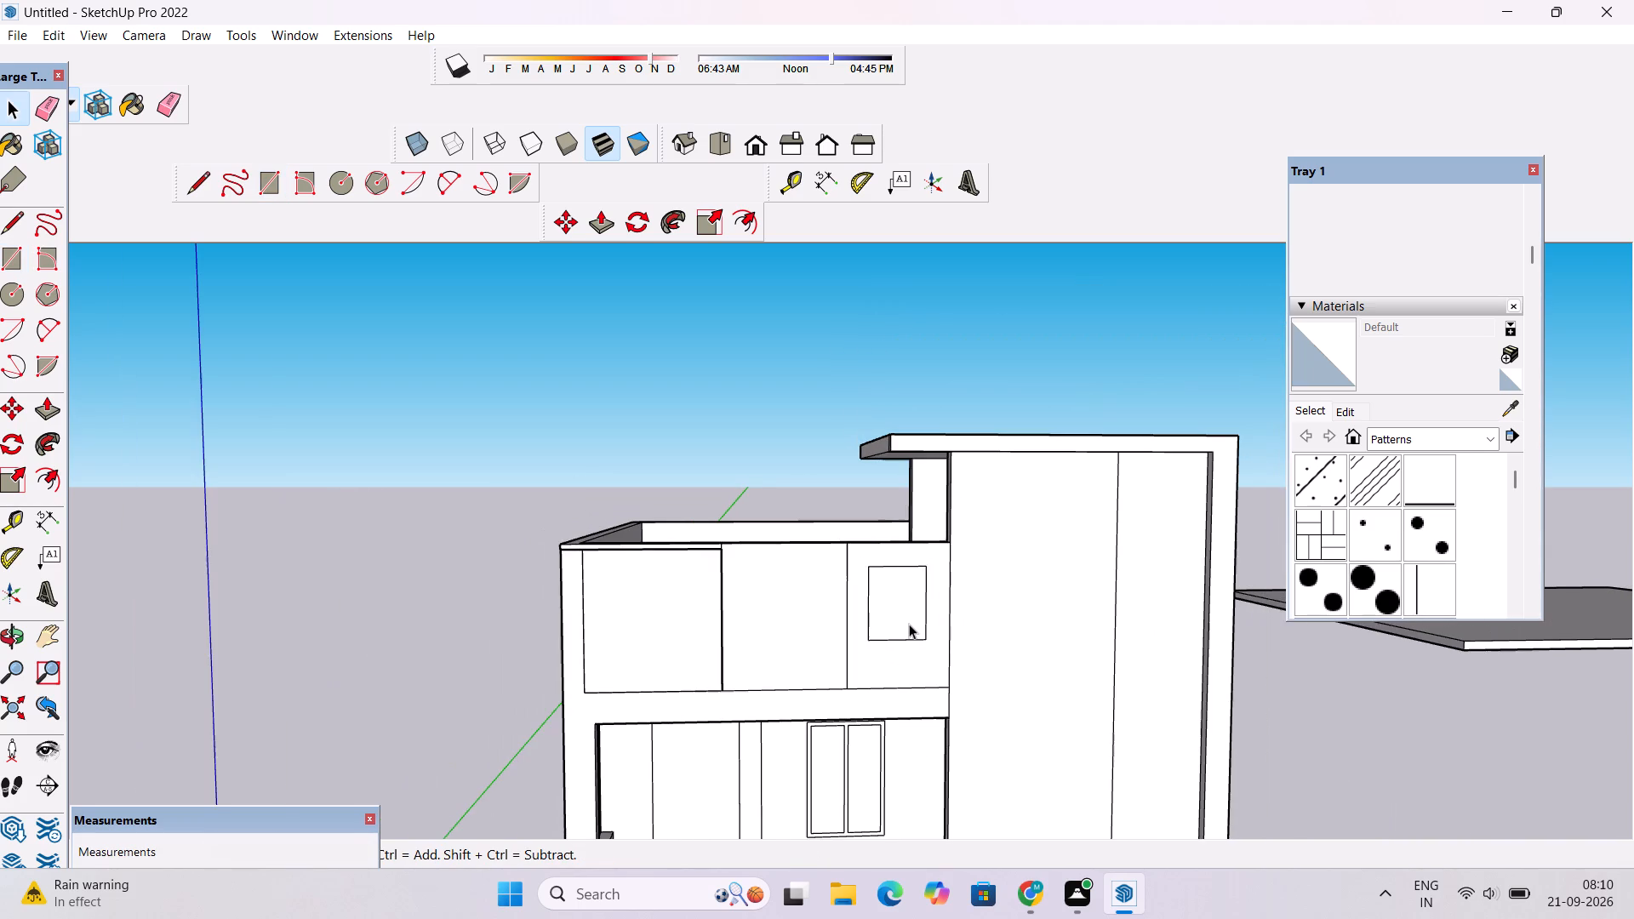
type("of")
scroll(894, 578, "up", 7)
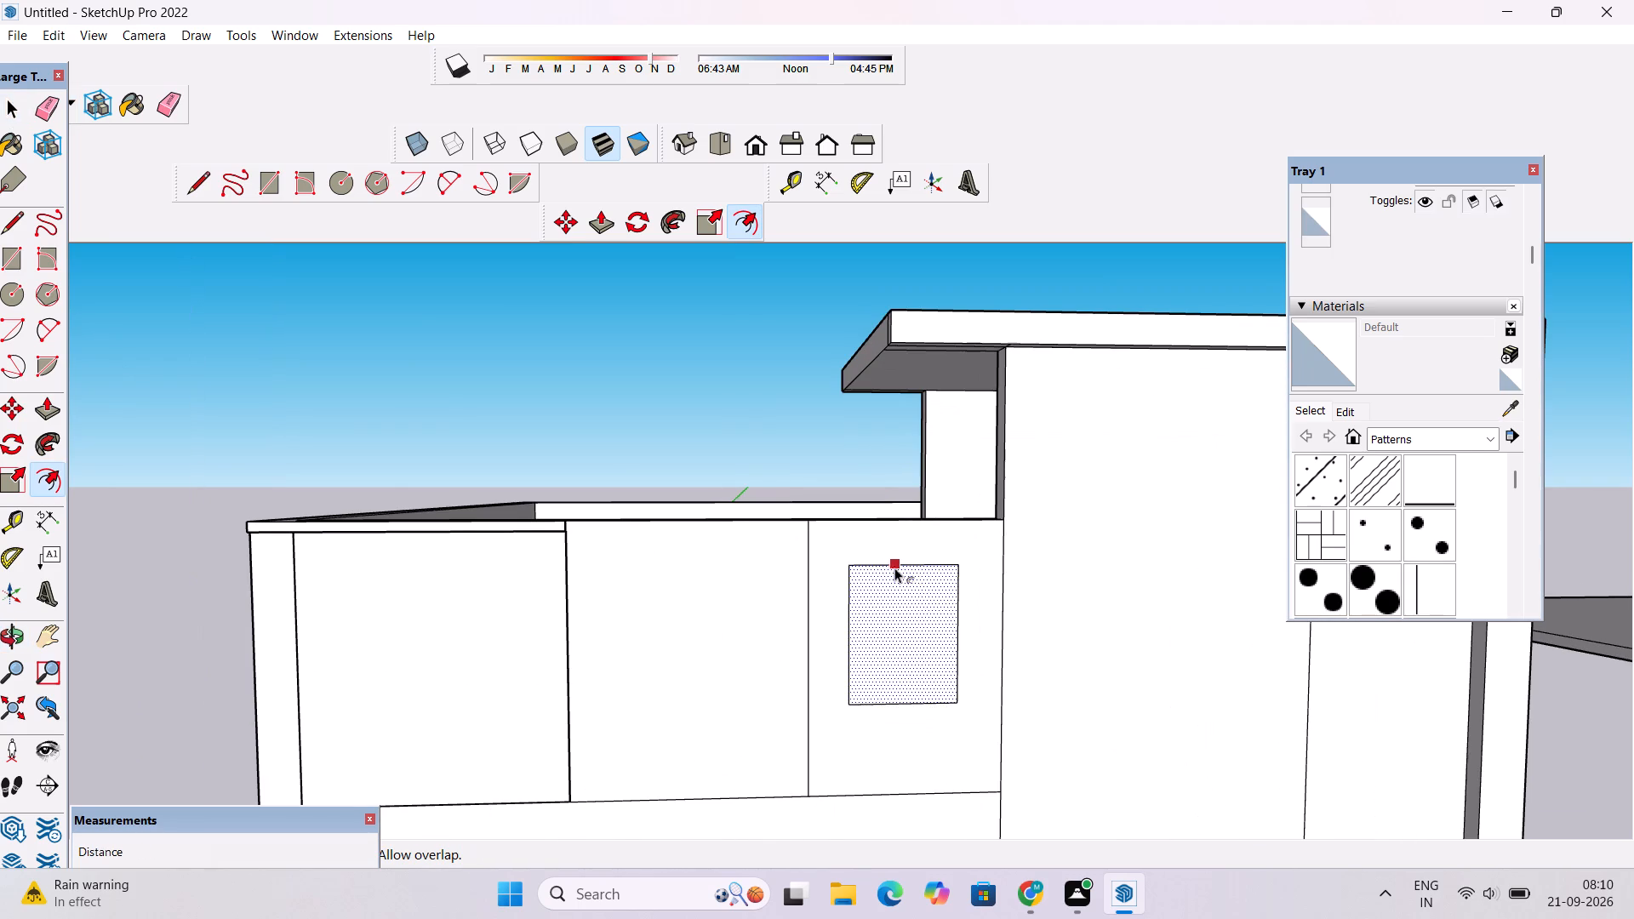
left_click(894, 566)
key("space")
Offset the window rectangle's outline inward about 3 13/16" to form its frame border.
scroll(894, 566, "up", 6)
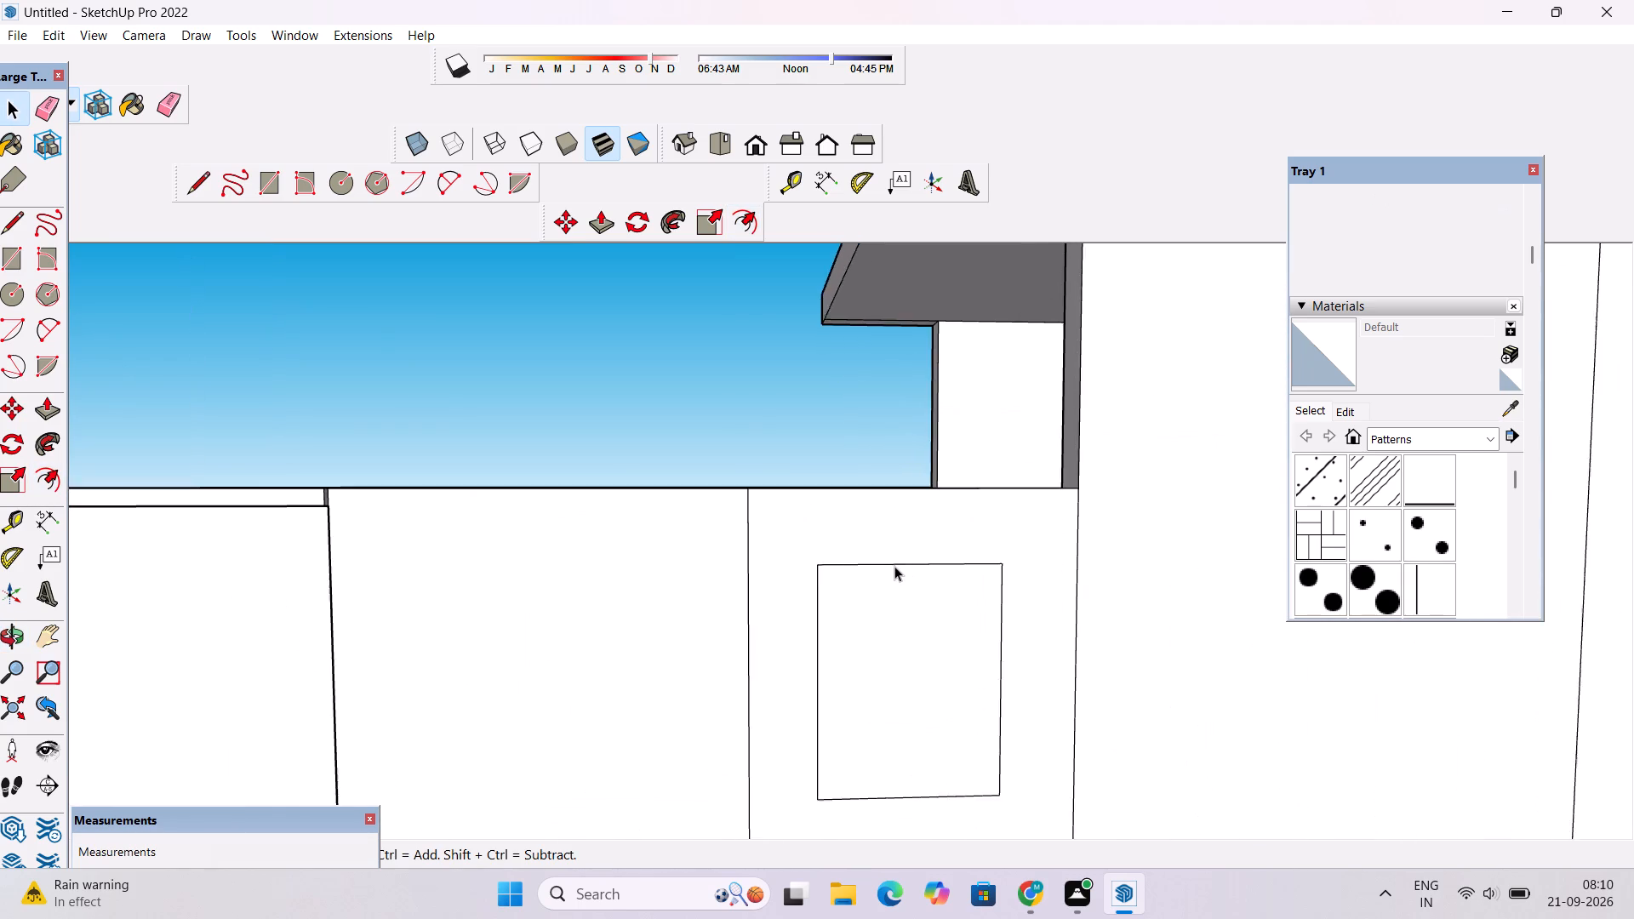
type("of")
scroll(894, 566, "up", 3)
left_click(897, 574)
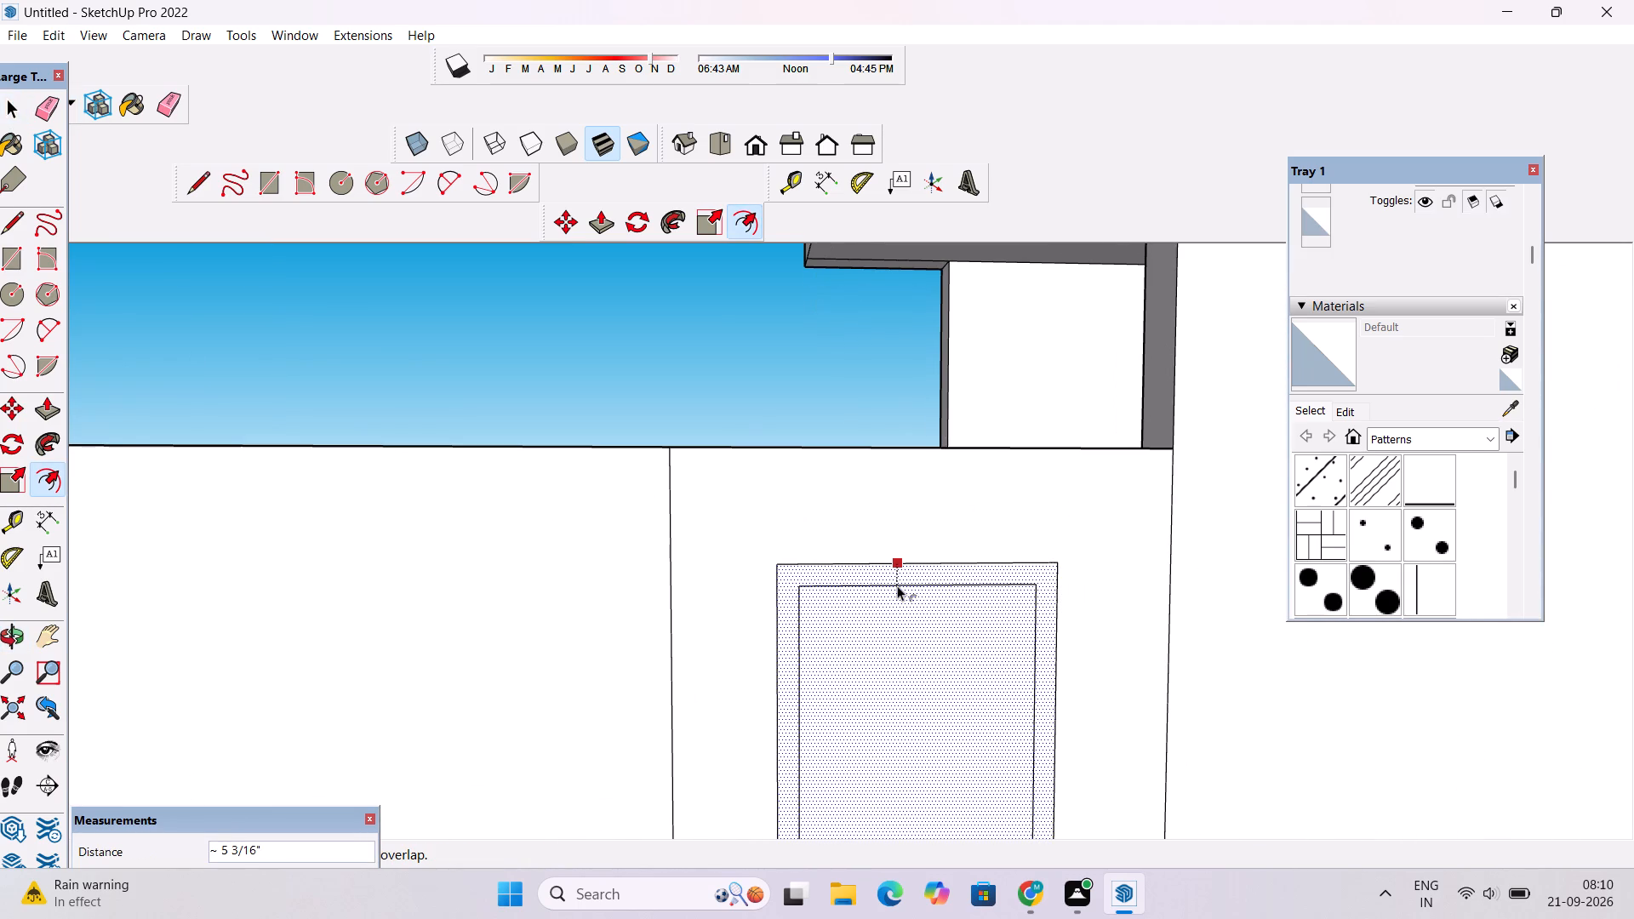
scroll(897, 585, "up", 1)
scroll(897, 585, "down", 8)
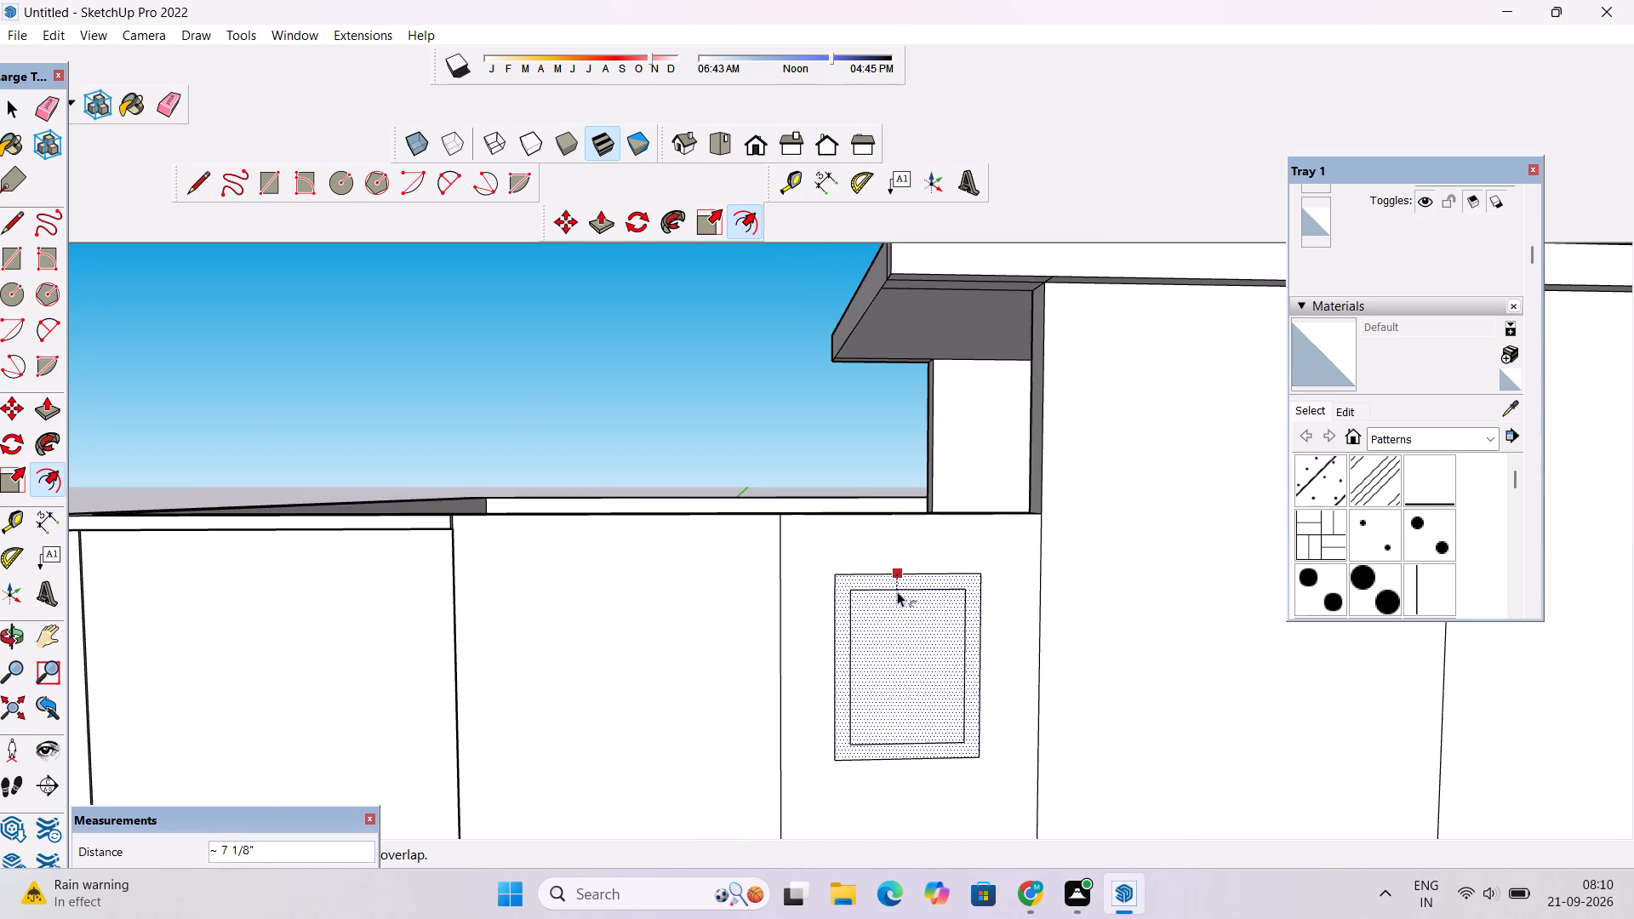
scroll(902, 585, "up", 4)
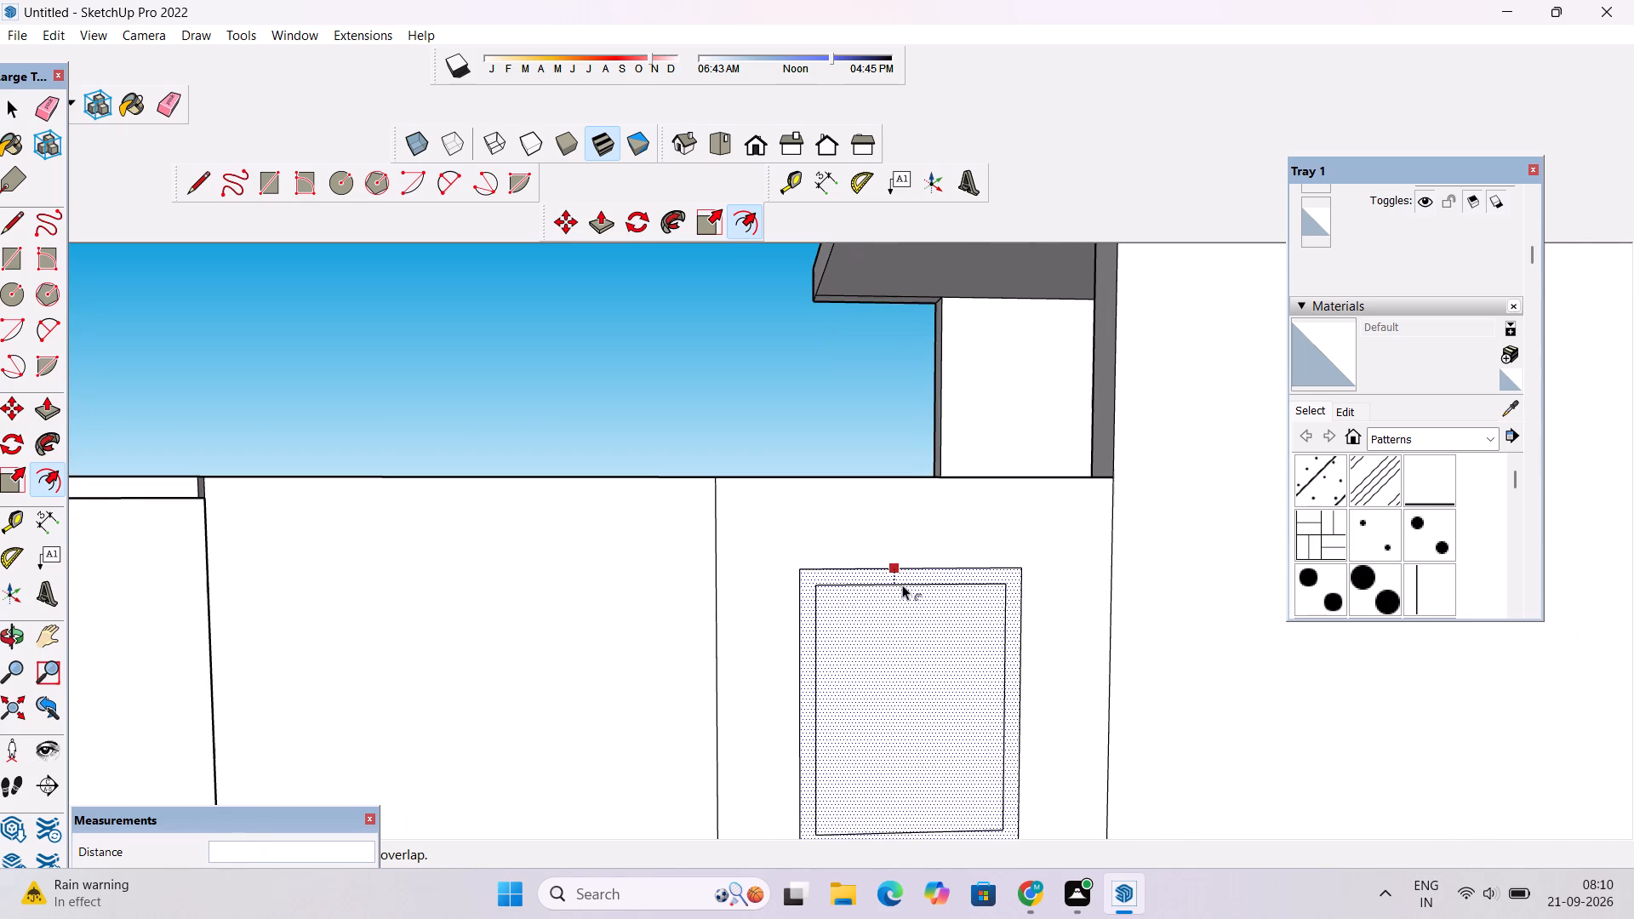
left_click(904, 581)
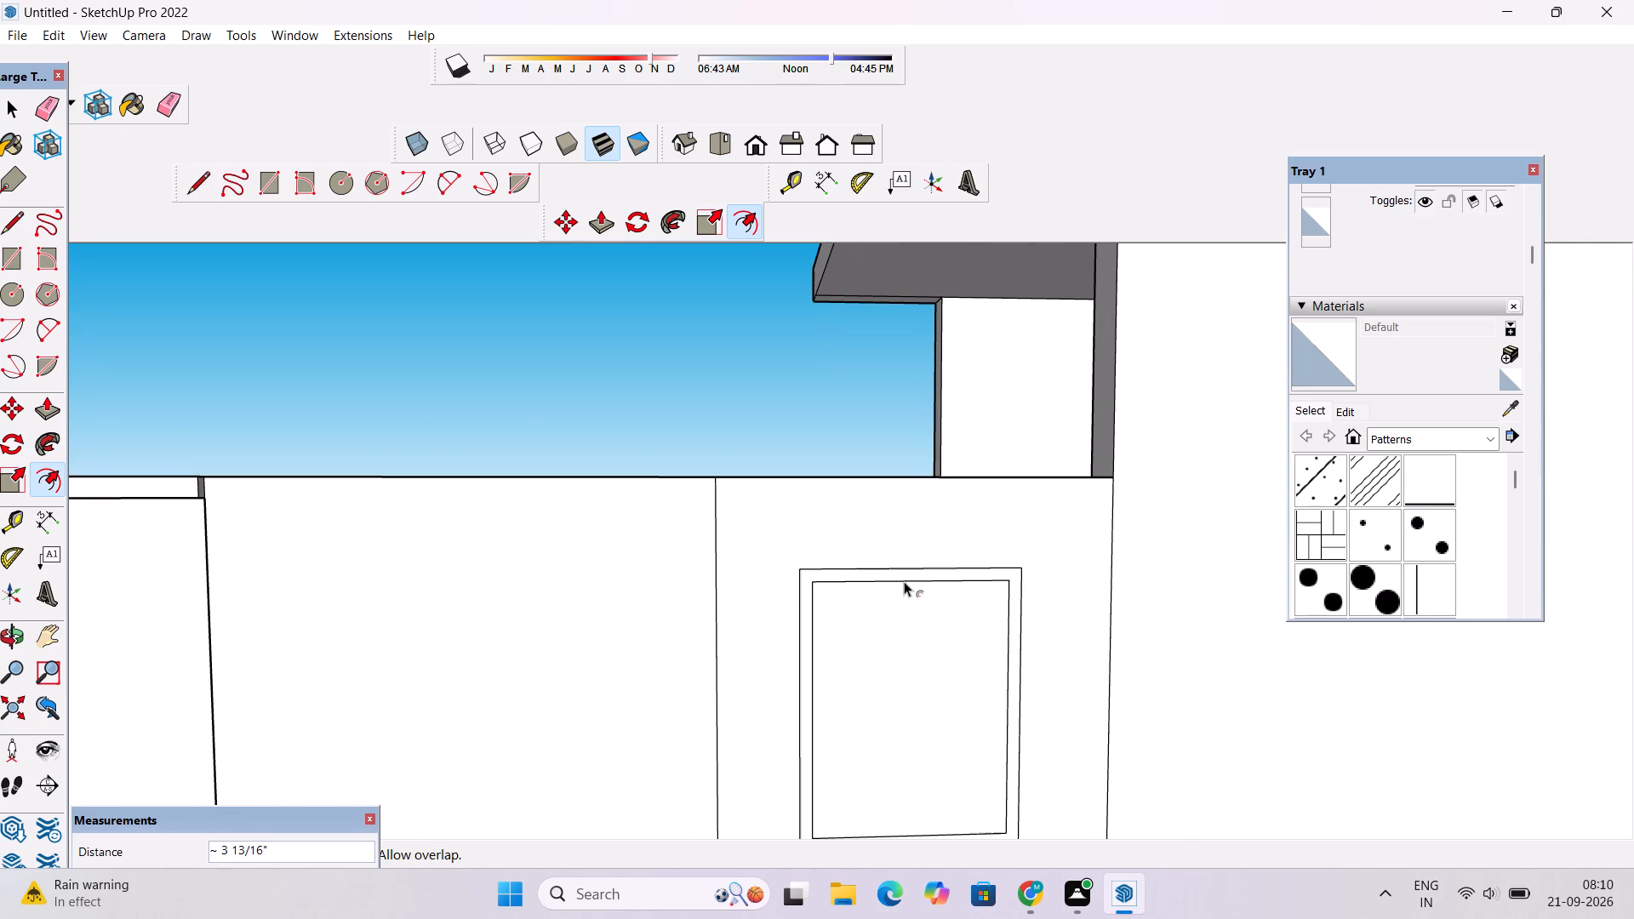
key("space")
Examine the framed window and the upper wall panels from several raised and angled viewpoints.
type("o")
scroll(748, 498, "down", 11)
left_click_drag(823, 605, 826, 622)
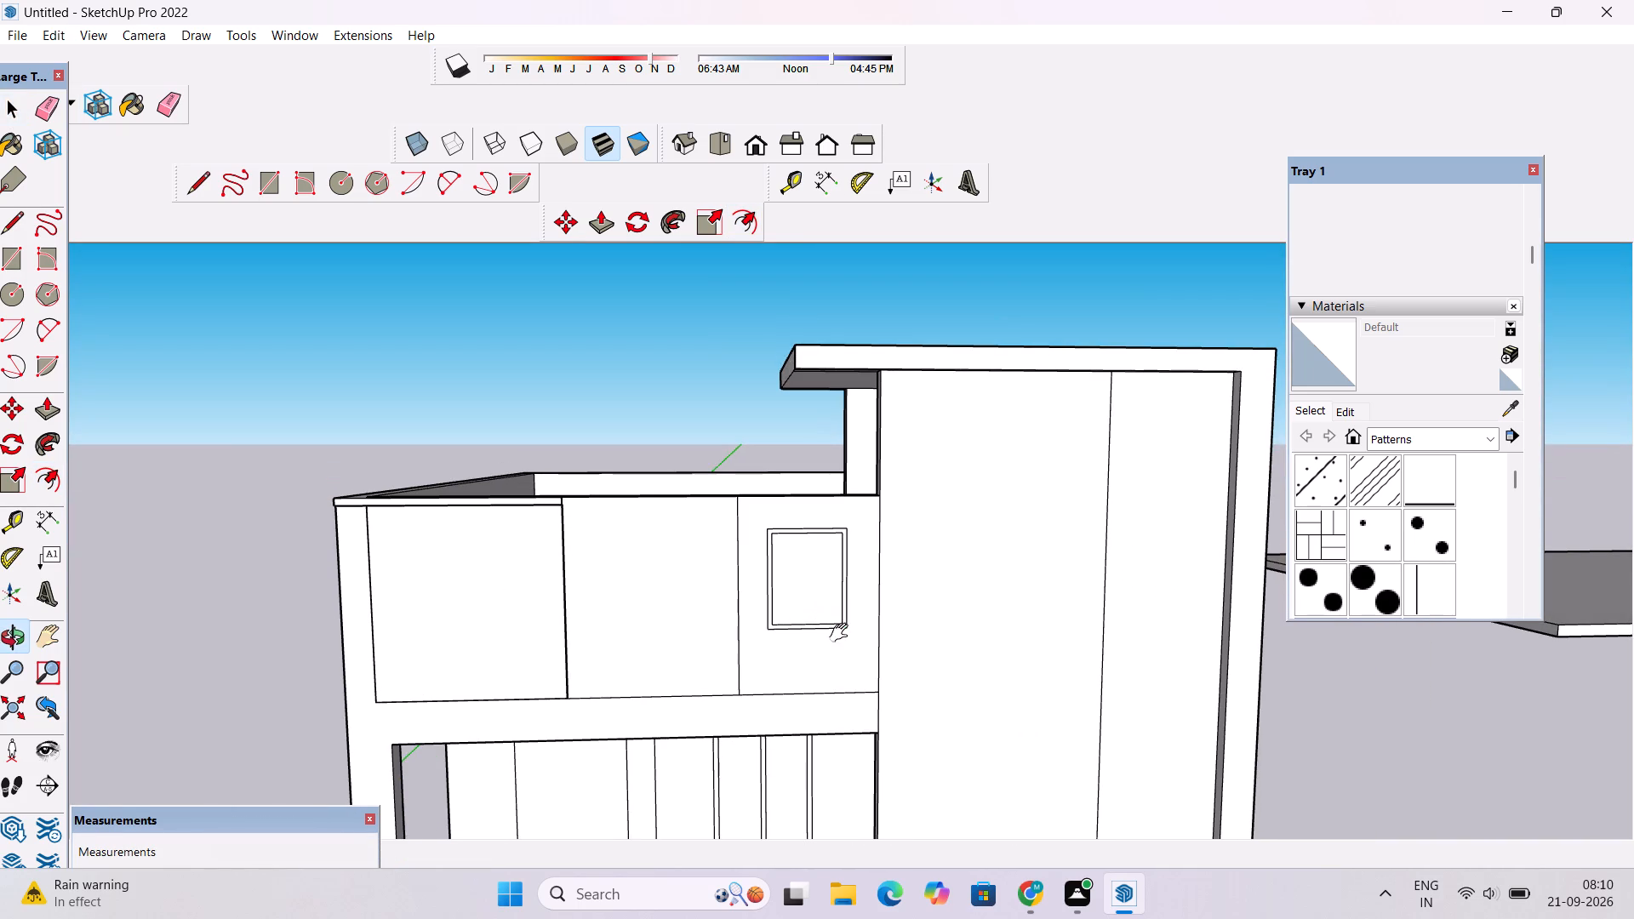
left_click_drag(837, 658, 928, 592, "shift")
scroll(928, 591, "down", 4)
left_click_drag(877, 602, 907, 657)
scroll(906, 622, "up", 3)
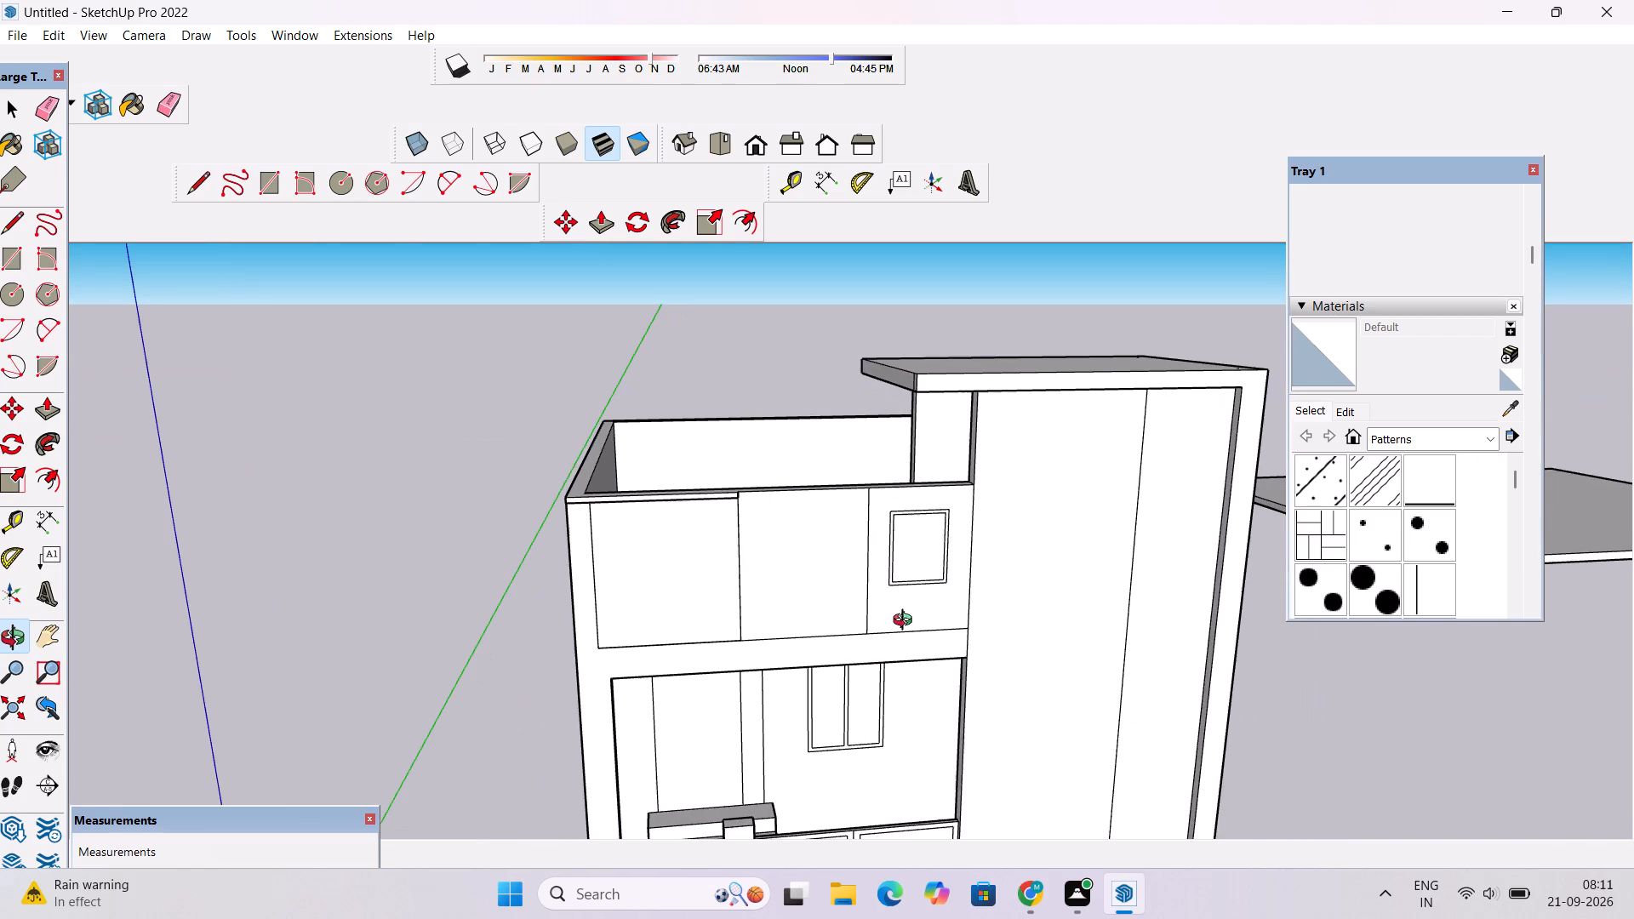
left_click_drag(886, 628, 877, 579, "shift")
scroll(863, 513, "up", 8)
left_click_drag(863, 576, 845, 549)
left_click_drag(842, 547, 875, 596, "shift")
scroll(875, 596, "down", 4)
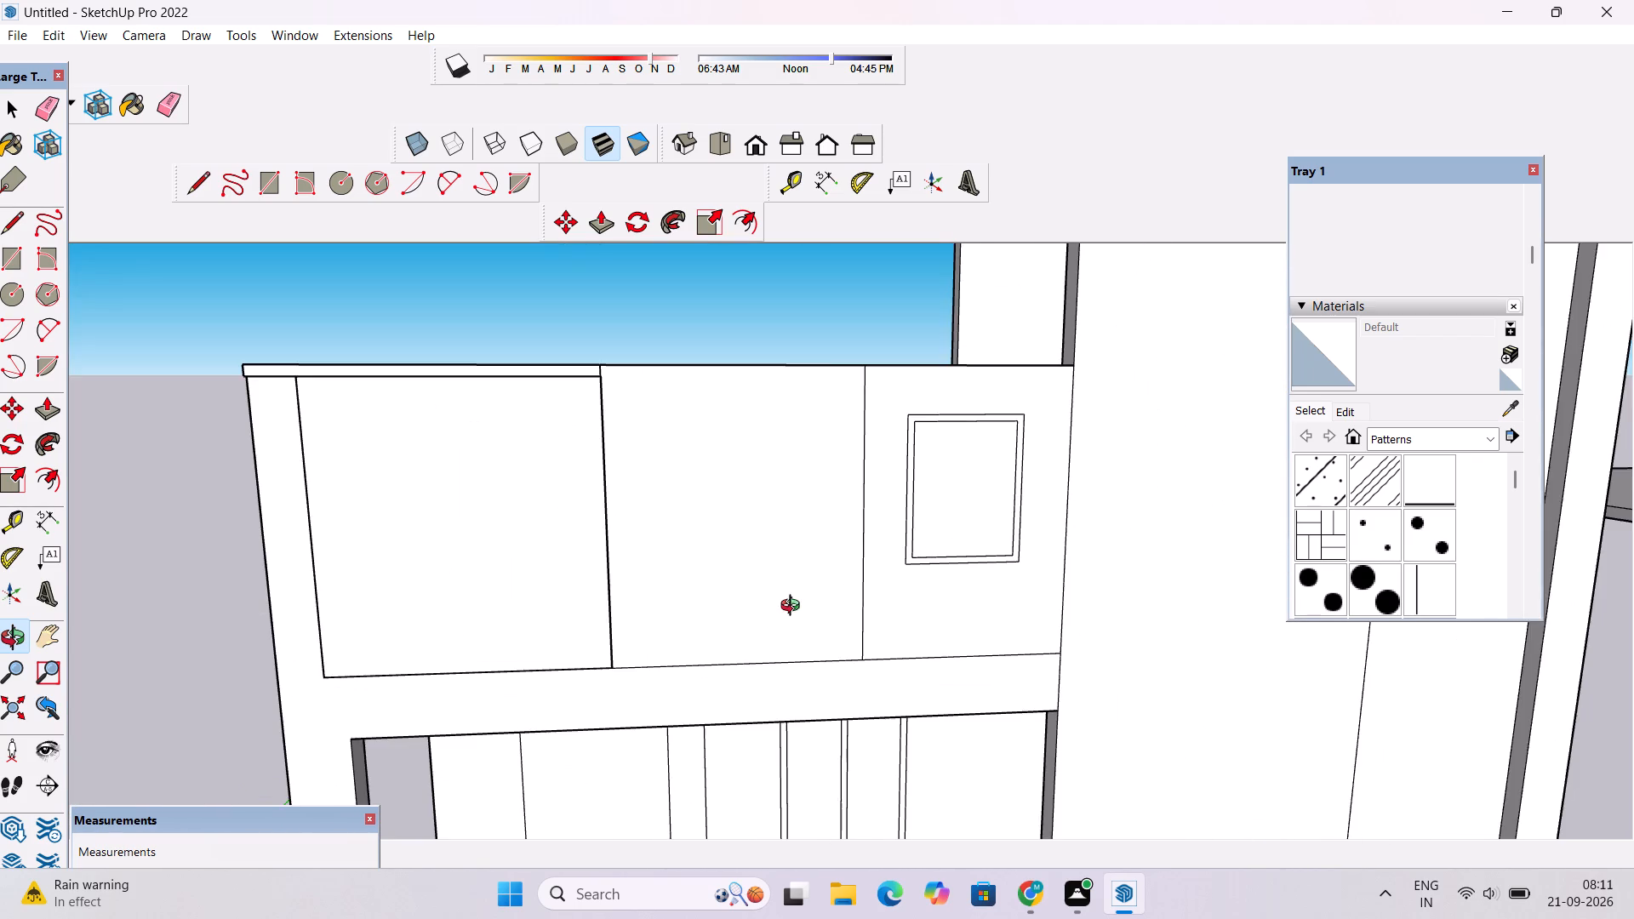
left_click_drag(794, 608, 877, 602)
scroll(867, 586, "up", 1)
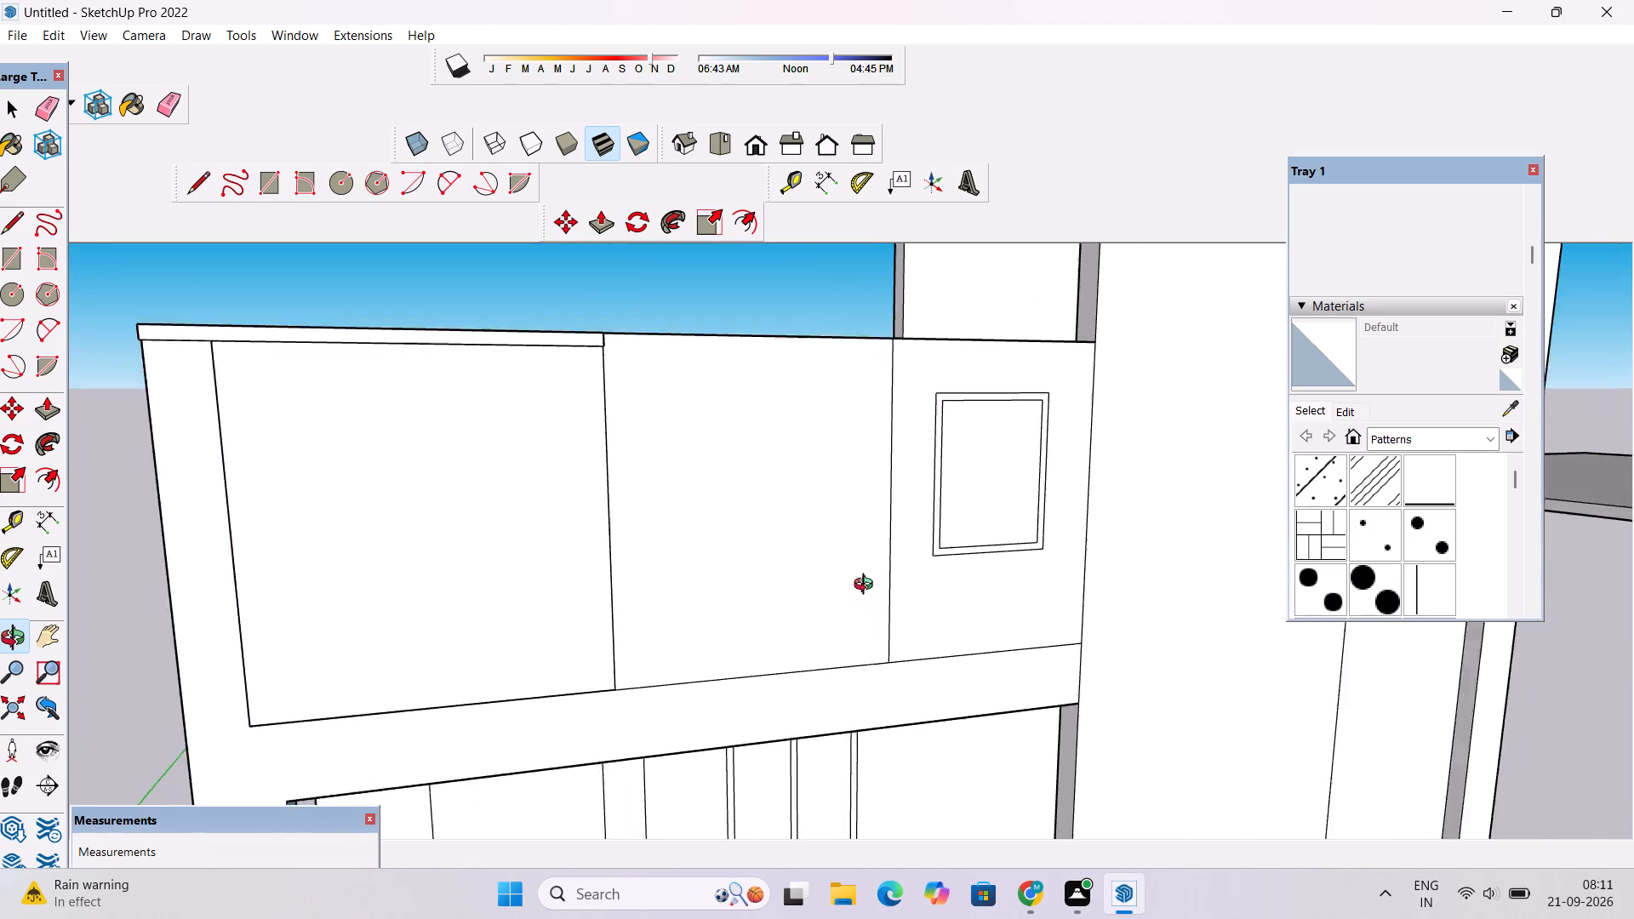
scroll(867, 586, "up", 4)
scroll(860, 582, "down", 2)
left_click_drag(854, 587, 913, 594)
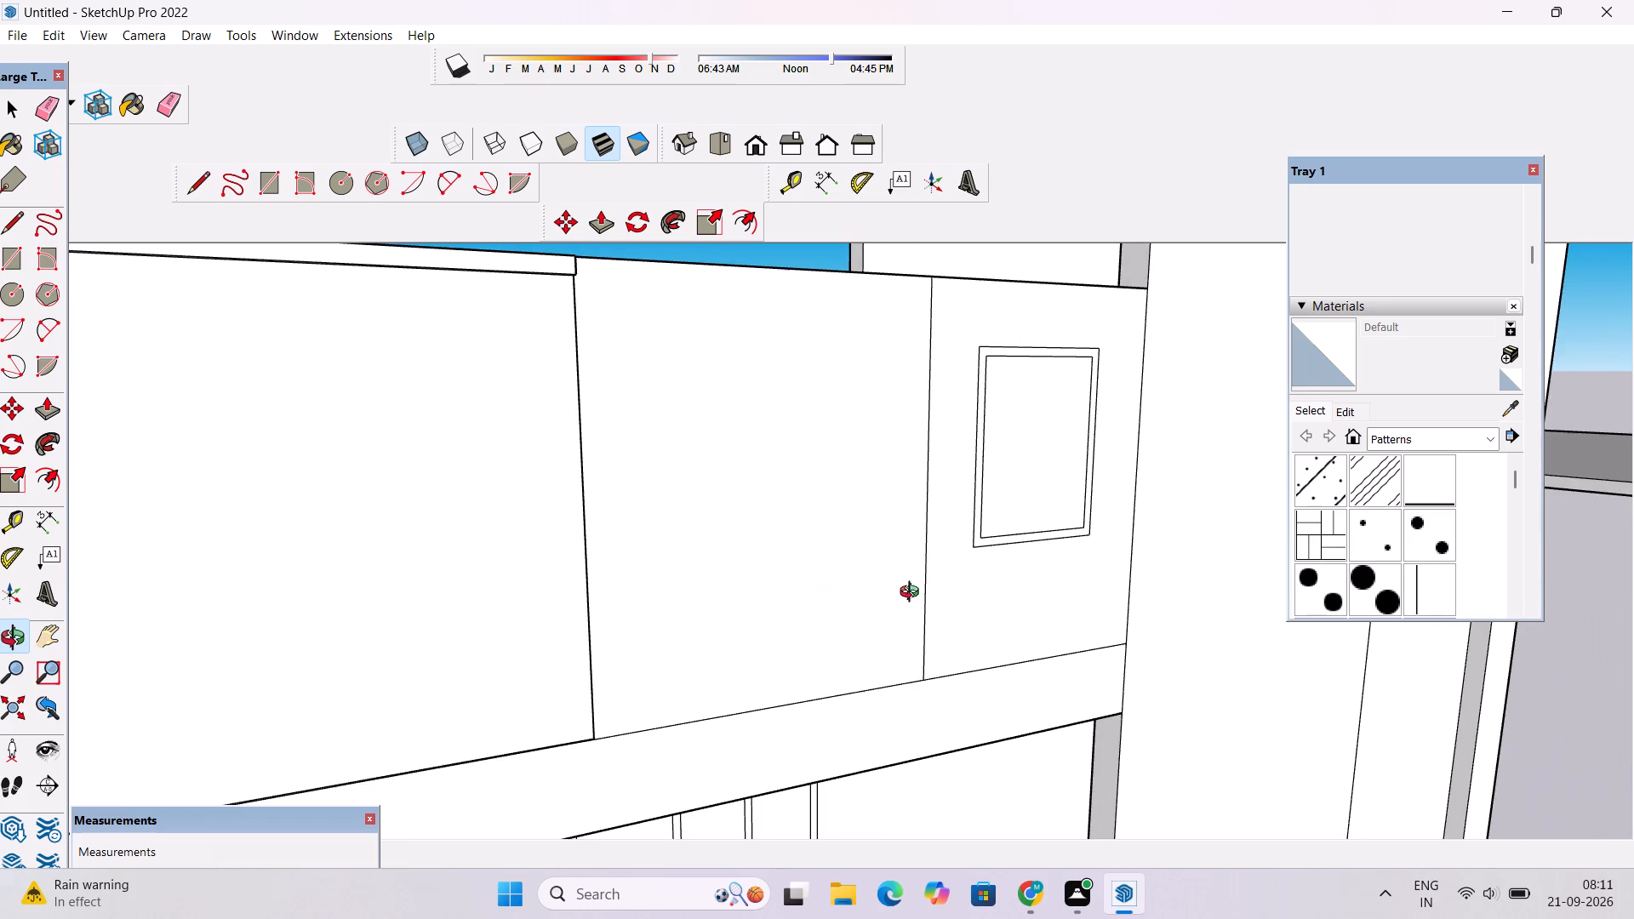
left_click_drag(913, 594, 850, 641, "shift")
Push the upper wall panel face surrounding the window frame inward by 1".
scroll(874, 591, "down", 4)
left_click_drag(874, 570, 829, 610, "shift")
scroll(823, 617, "up", 2, "shift")
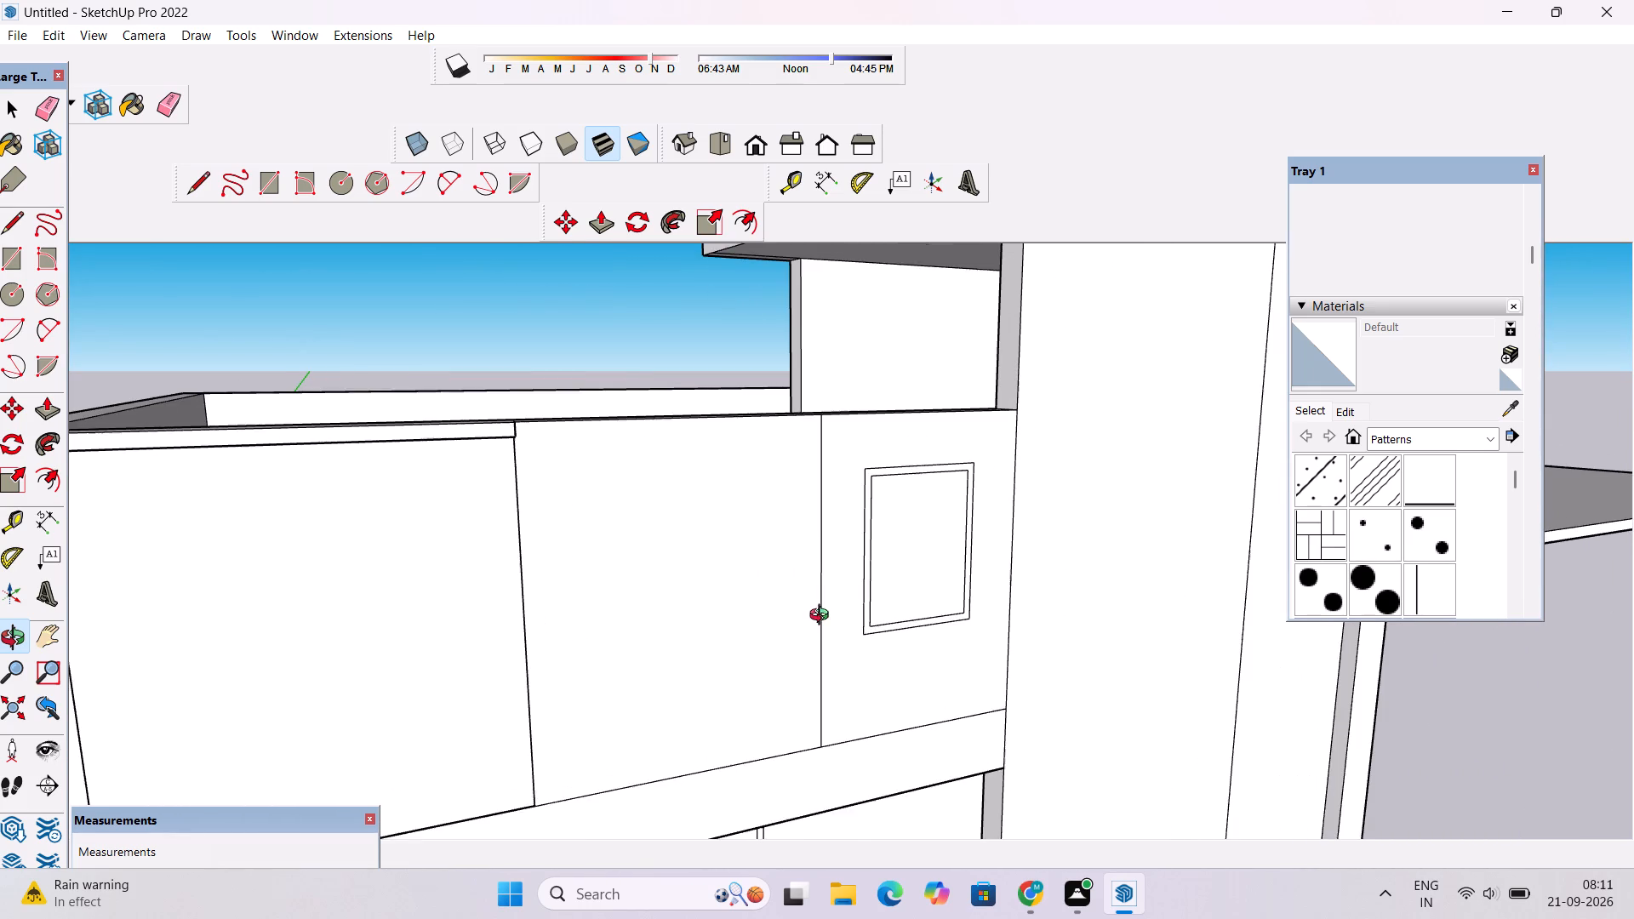
left_click_drag(823, 617, 823, 644, "shift")
key("space")
left_click(832, 585)
key("p")
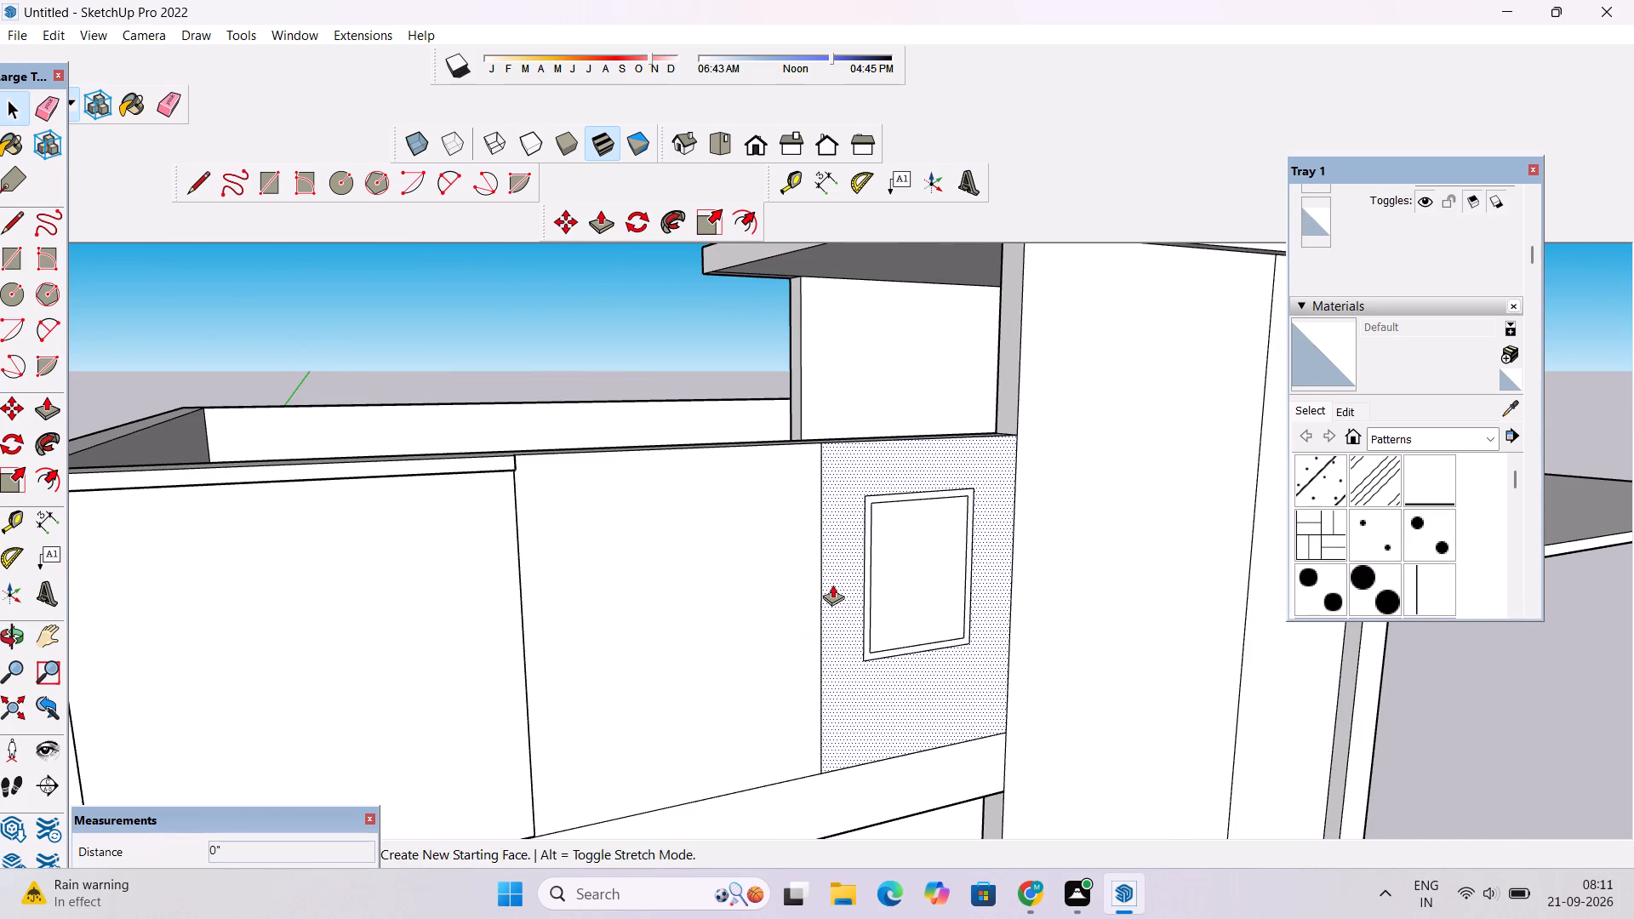
left_click(832, 585)
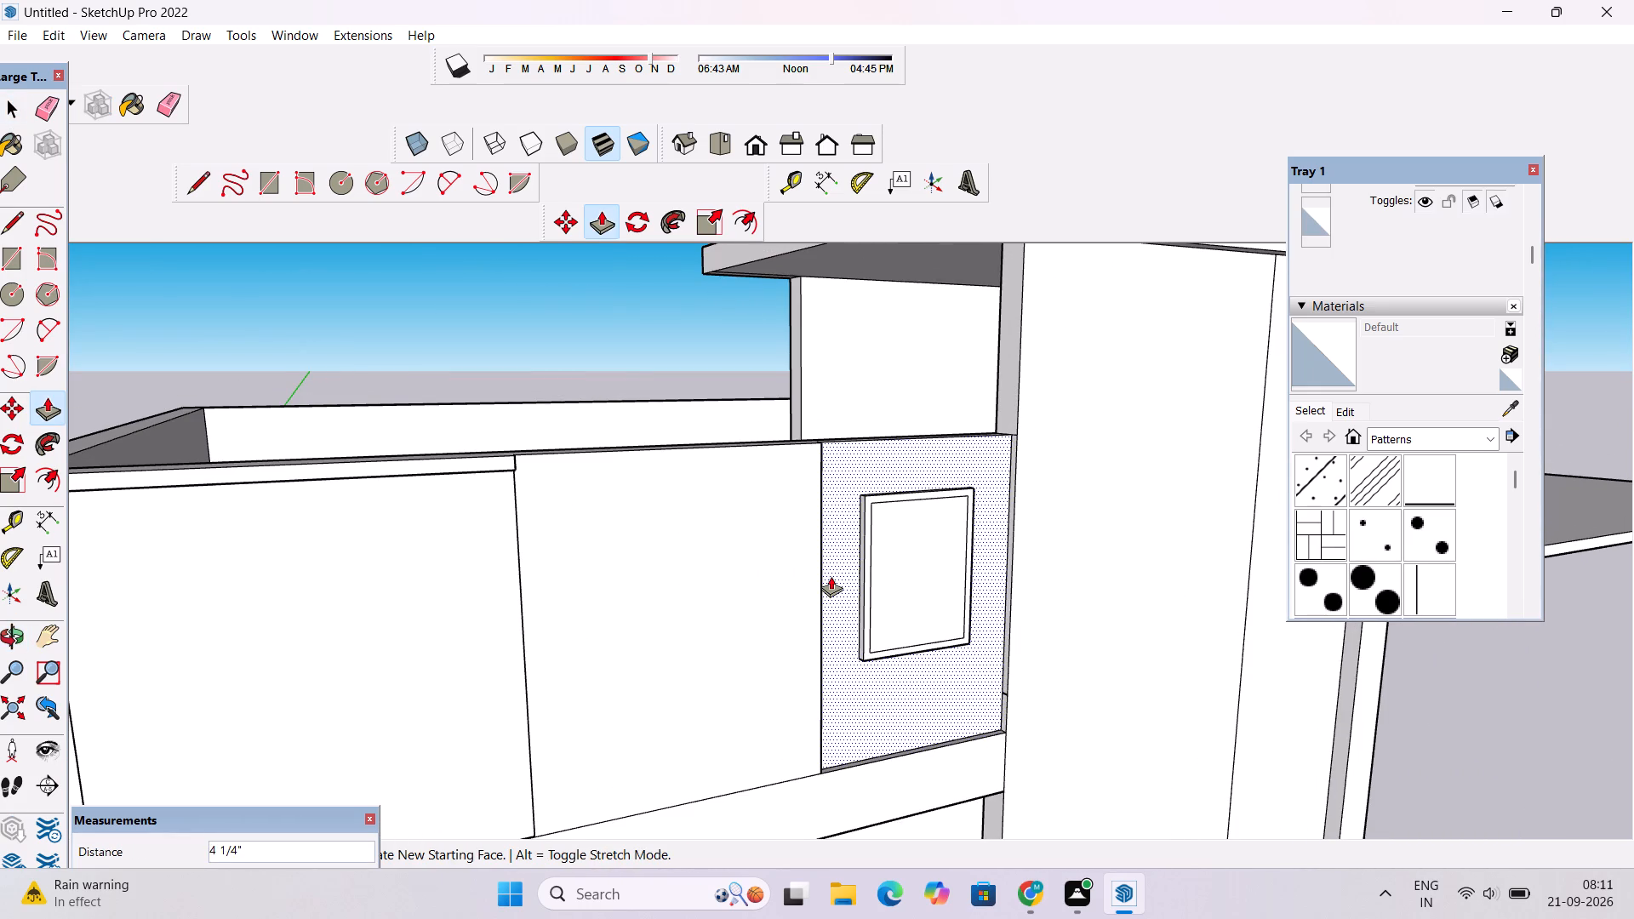
key("1")
key("shift+quotedbl")
key("Return")
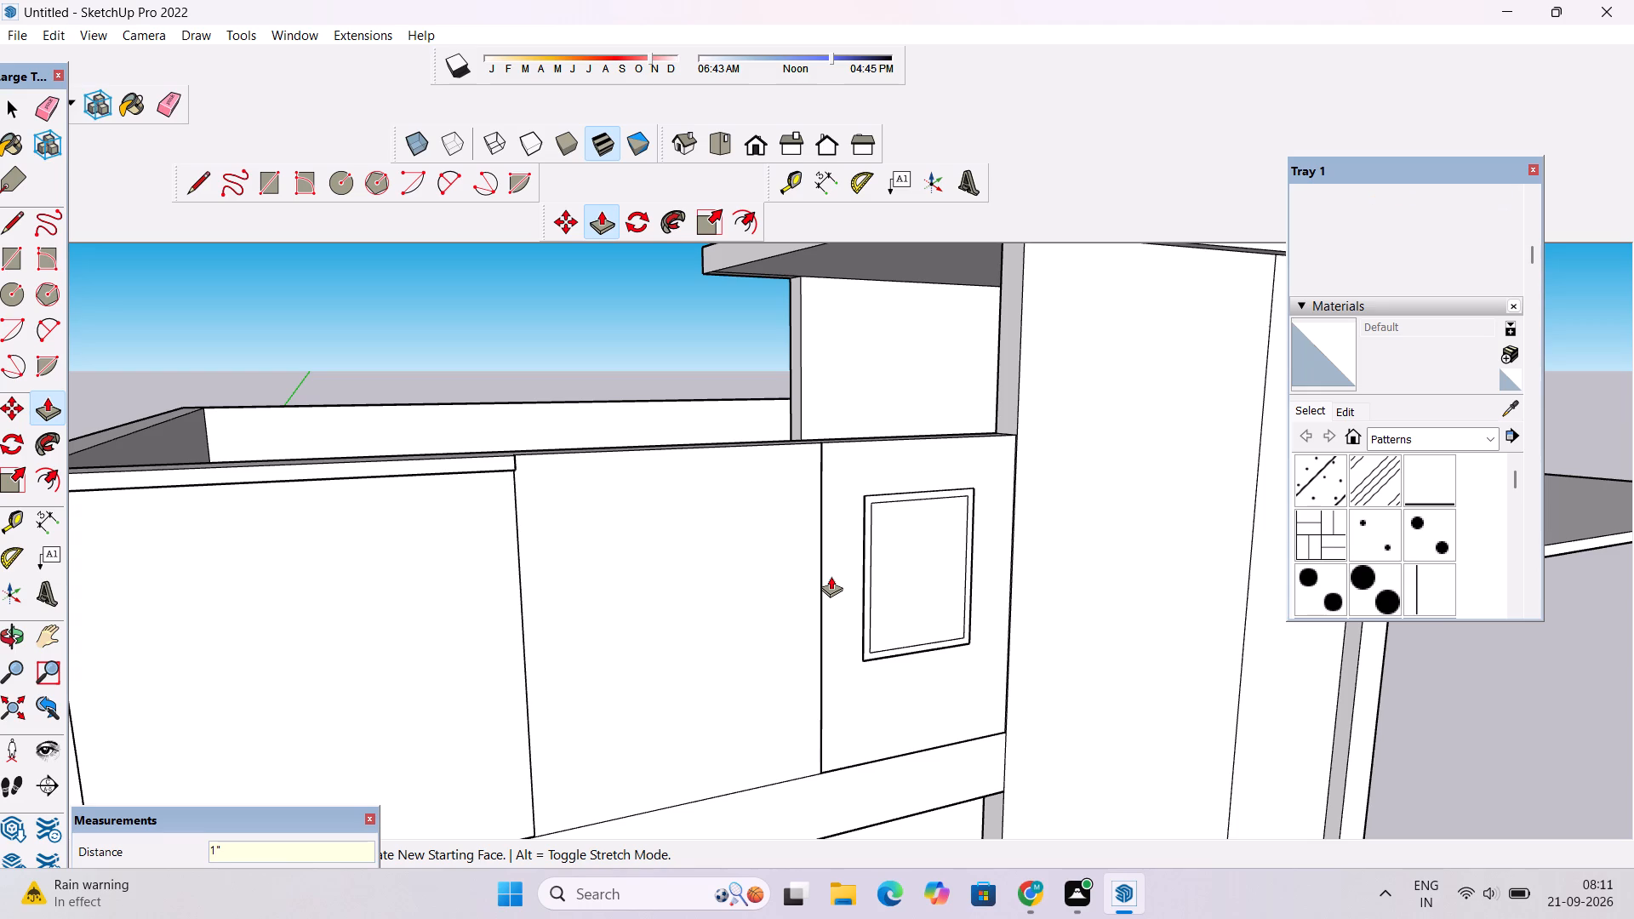
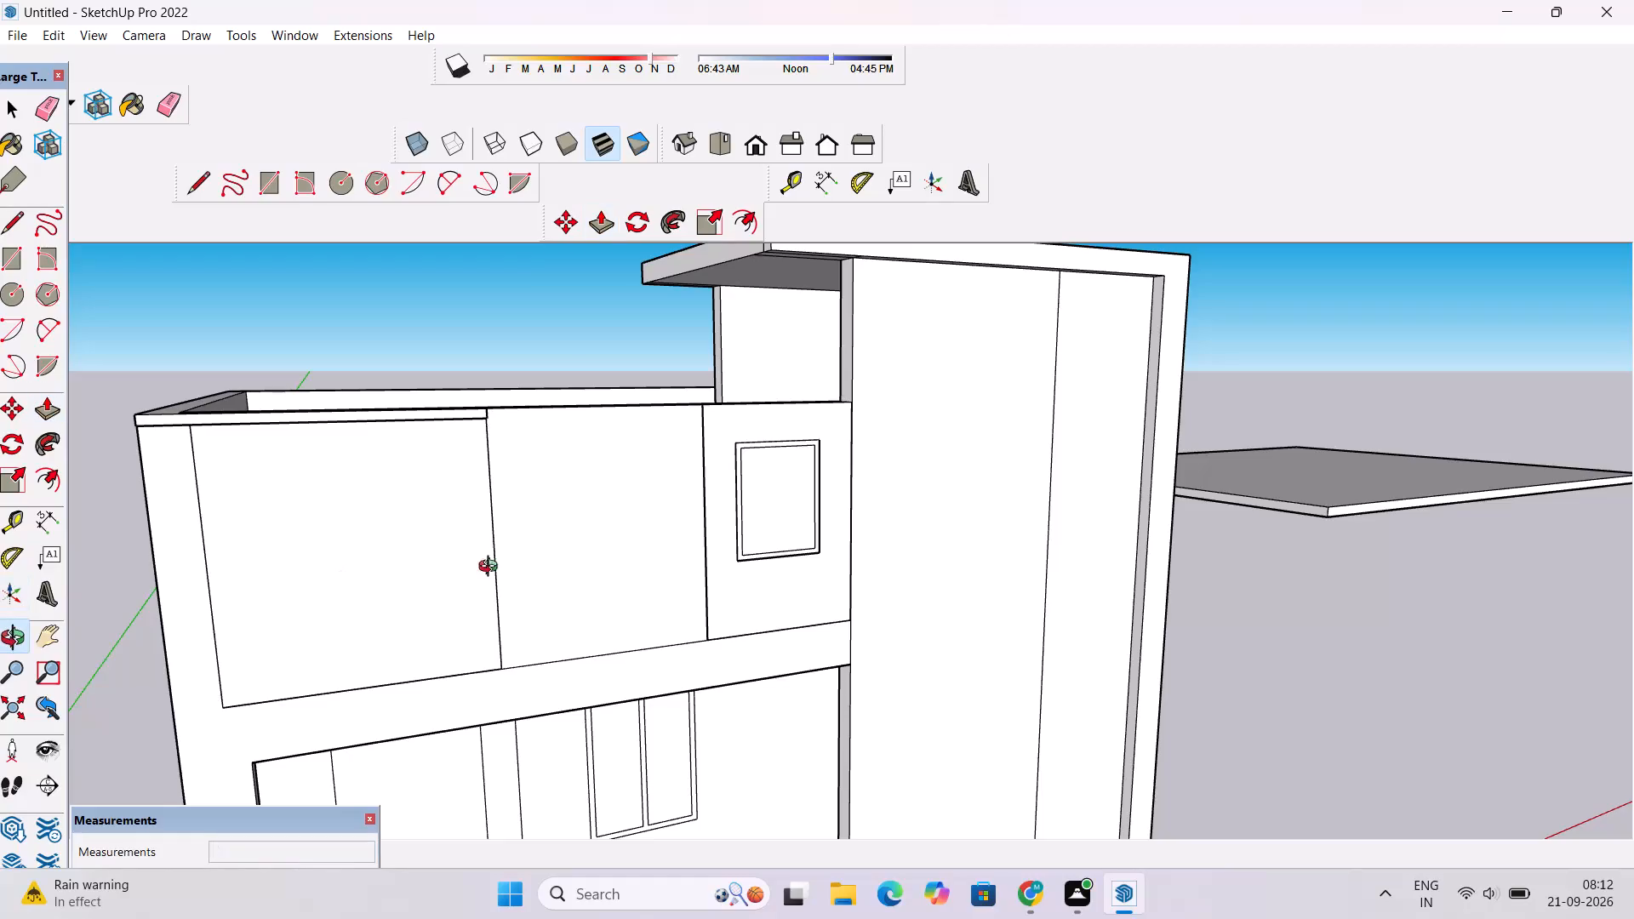
Examine the recessed window panel and the neighbouring upper wall panels from several angles and distances.
left_click_drag(654, 531, 556, 558)
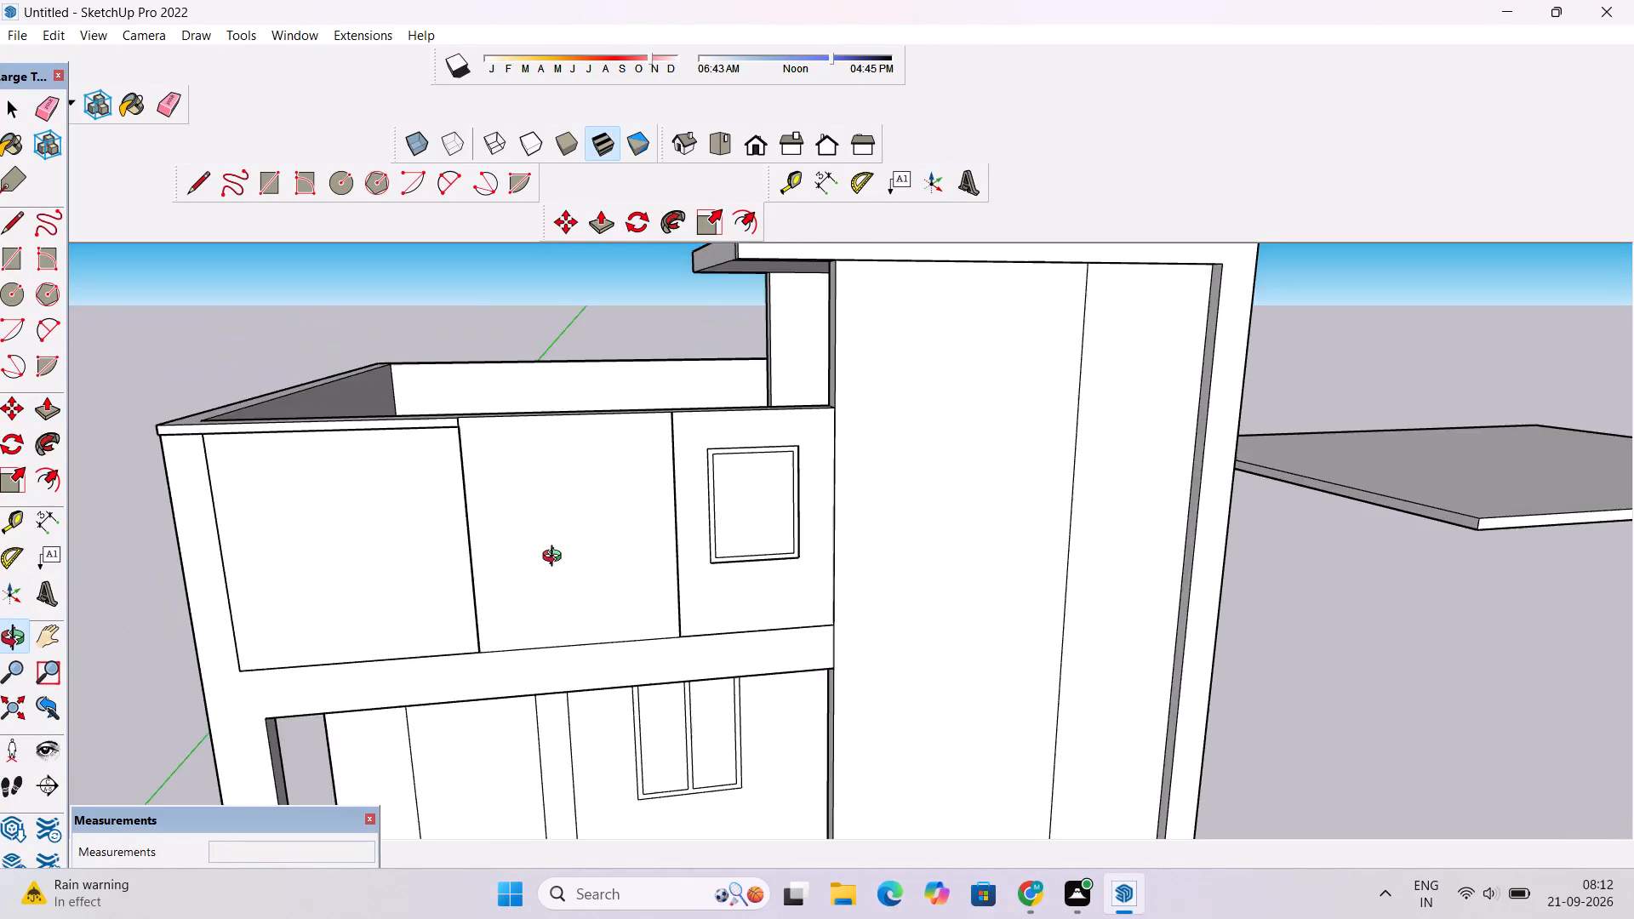
scroll(584, 531, "down", 12)
left_click_drag(614, 603, 597, 572)
scroll(596, 572, "up", 9)
left_click(594, 573)
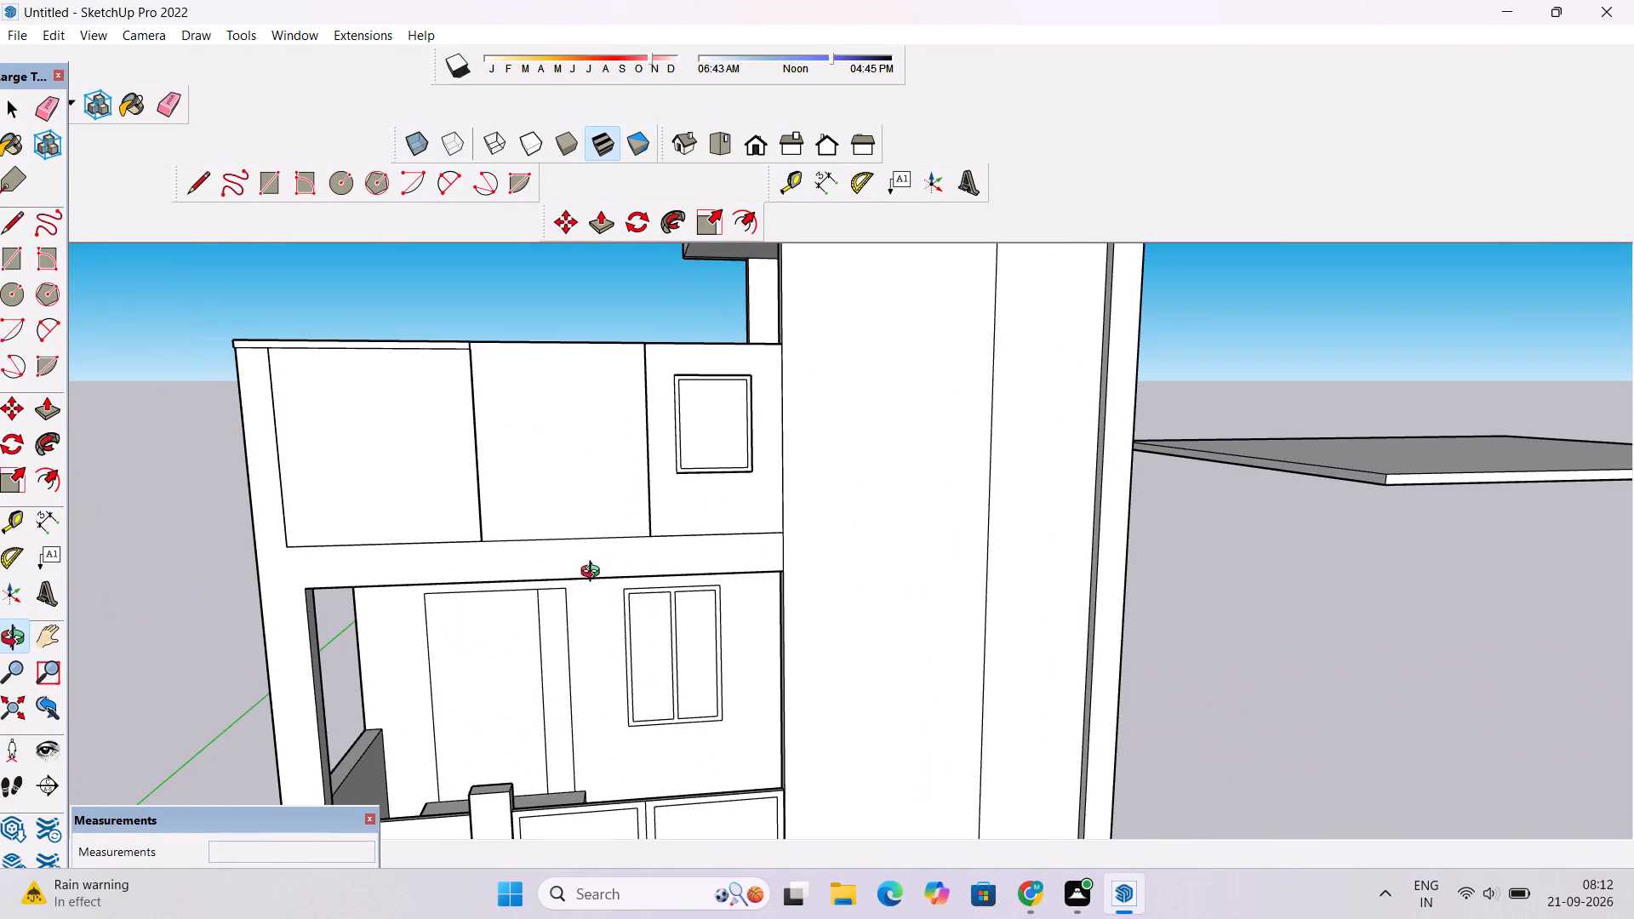
scroll(594, 574, "up", 3)
scroll(594, 574, "down", 3)
scroll(593, 574, "up", 7)
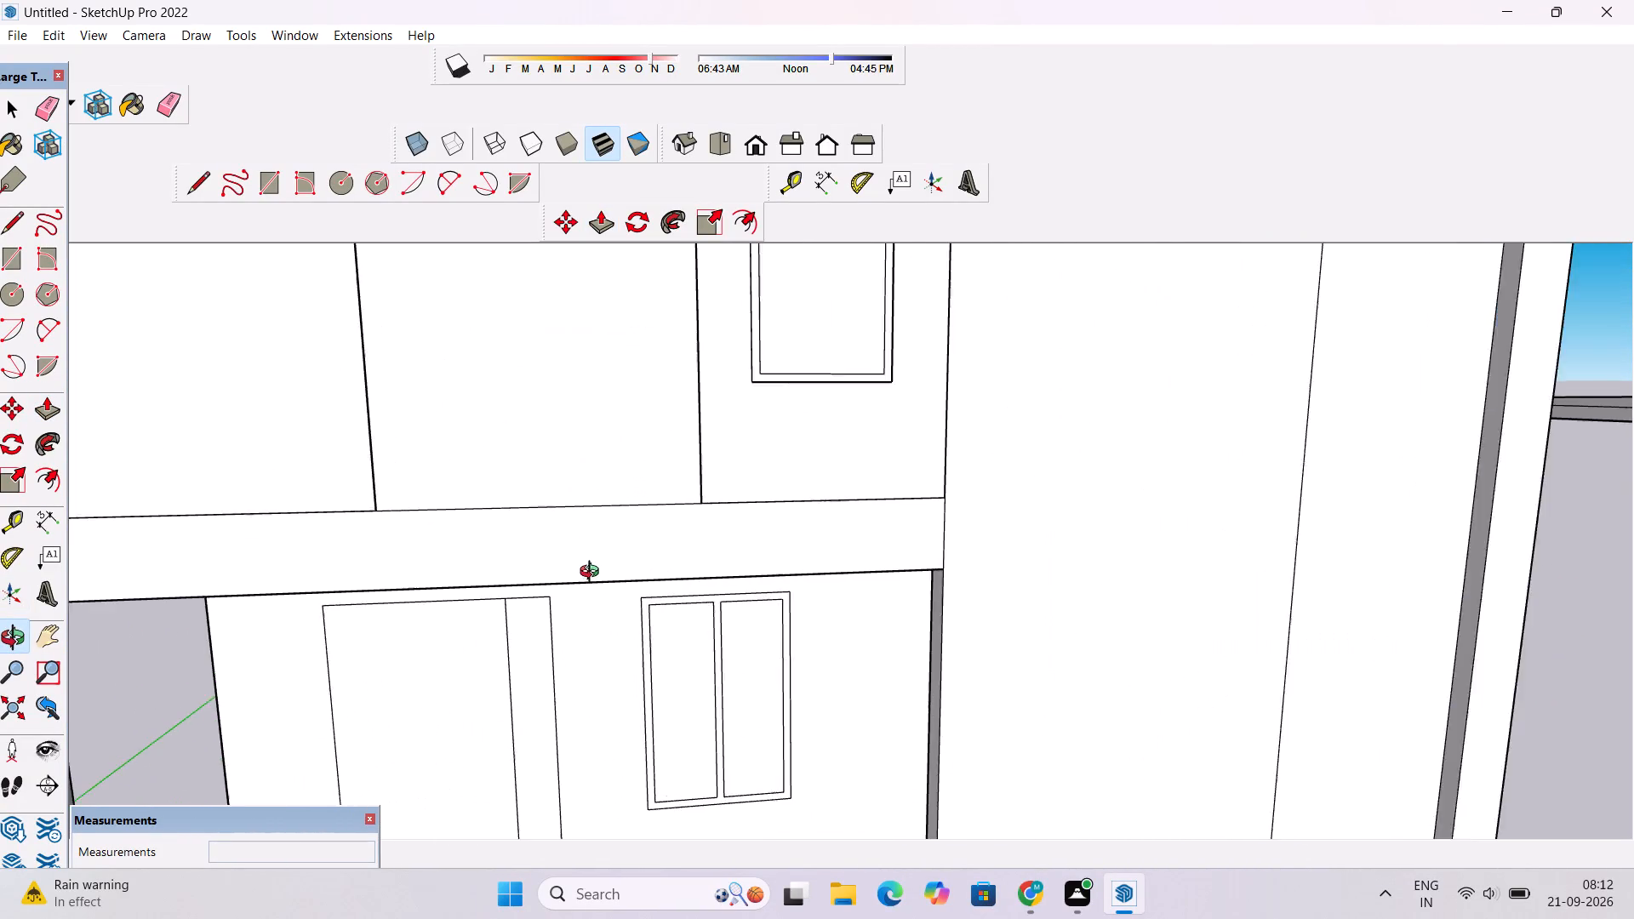
scroll(593, 574, "up", 4)
scroll(593, 574, "down", 3)
left_click_drag(740, 620, 626, 634)
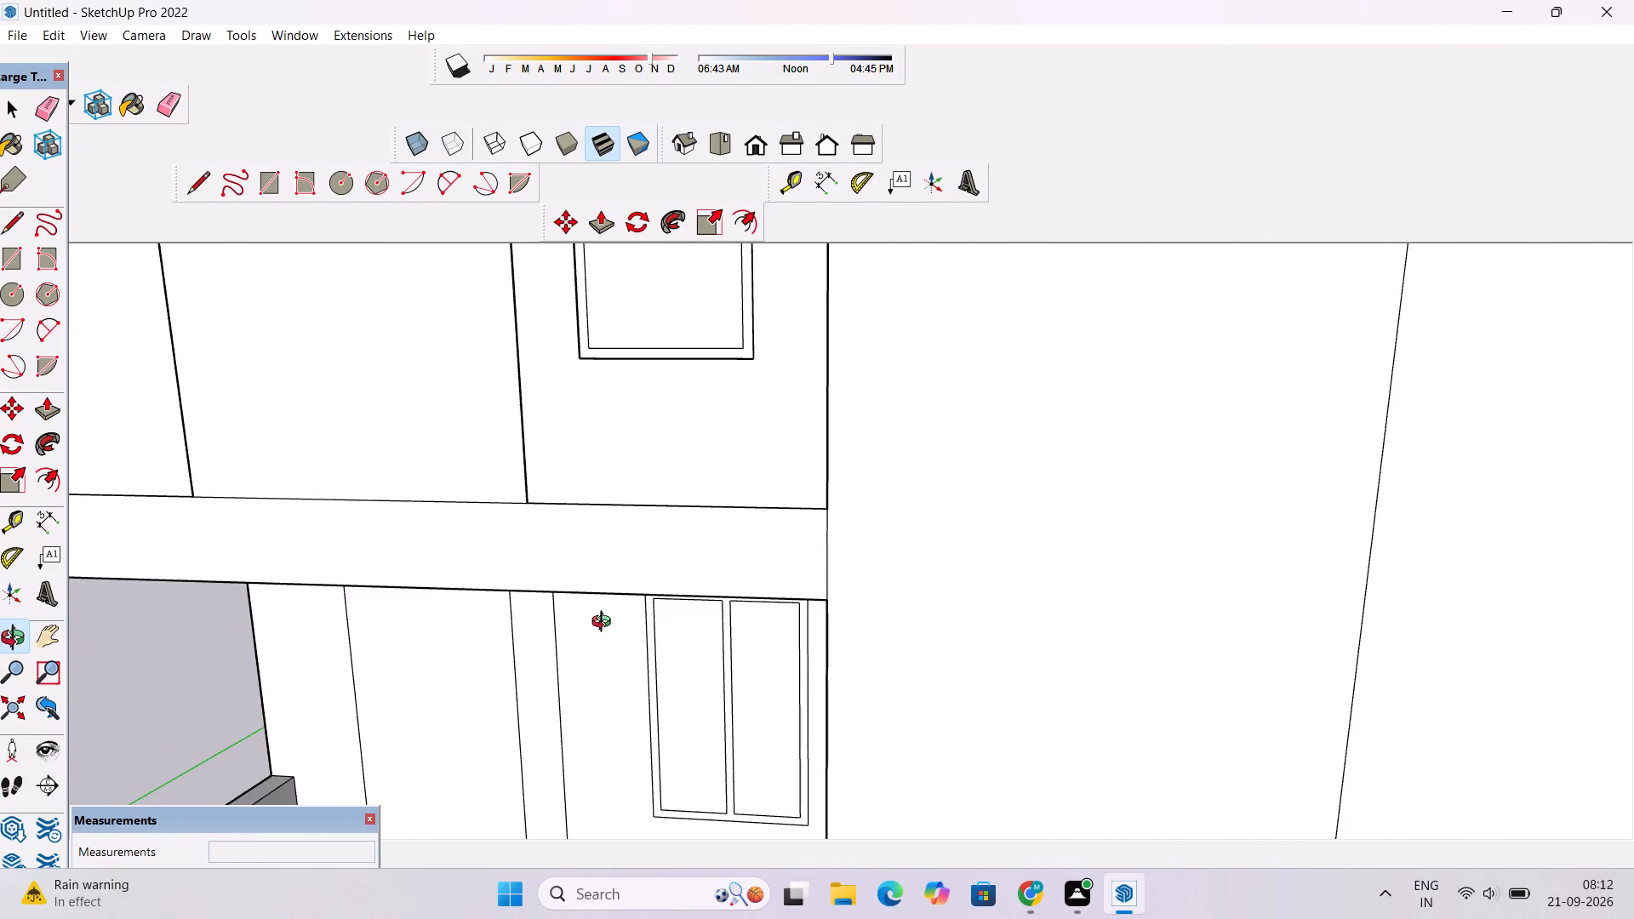
scroll(605, 623, "down", 5)
left_click_drag(605, 623, 756, 616, "shift")
scroll(757, 613, "down", 6)
left_click_drag(625, 579, 877, 544)
scroll(827, 533, "up", 6)
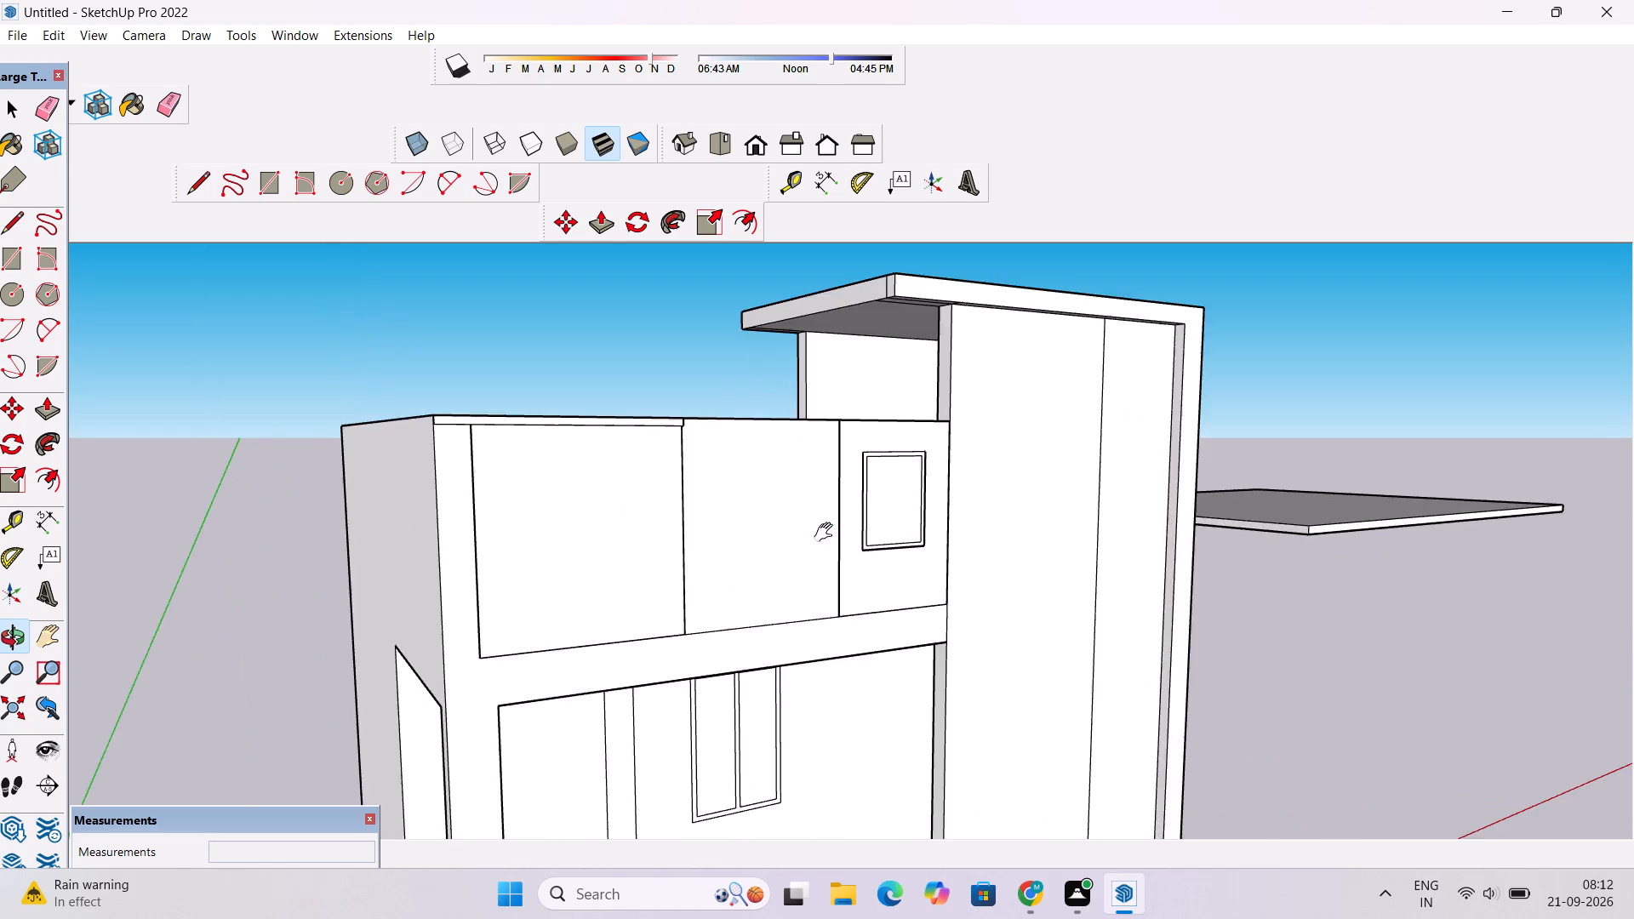
left_click_drag(827, 533, 911, 597, "shift")
scroll(911, 596, "down", 6)
left_click_drag(900, 583, 900, 631)
scroll(900, 631, "up", 4)
left_click_drag(866, 605, 927, 631, "shift")
left_click_drag(940, 676, 837, 623)
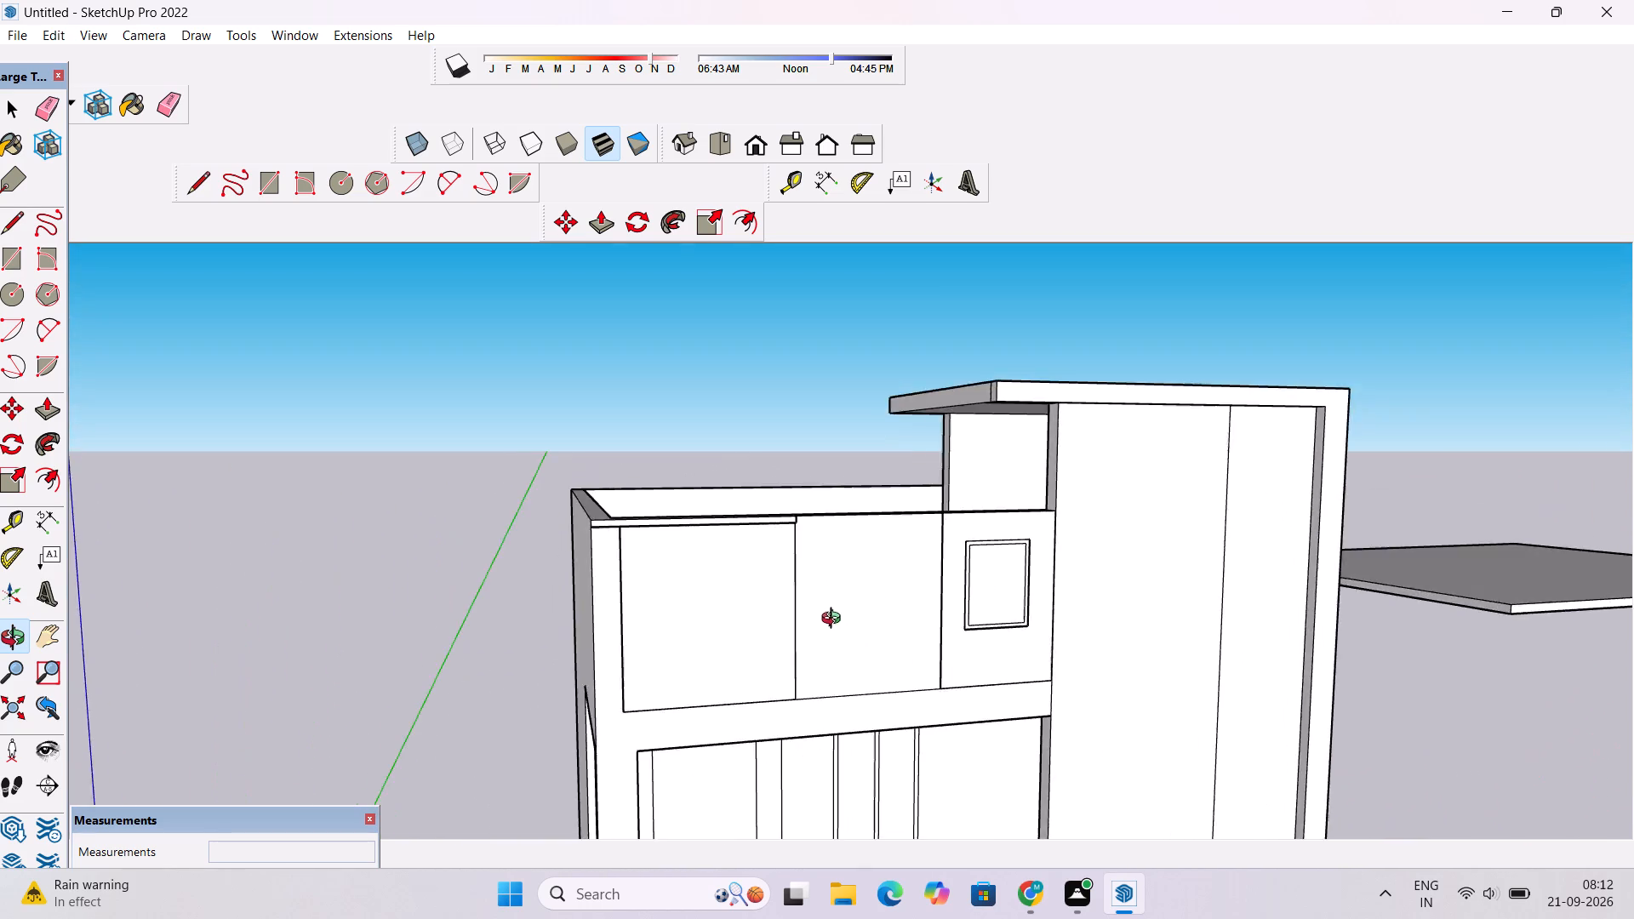
scroll(842, 615, "up", 4)
left_click_drag(887, 642, 1048, 701)
scroll(1031, 615, "up", 9)
left_click_drag(1019, 619, 928, 596)
scroll(912, 585, "down", 6)
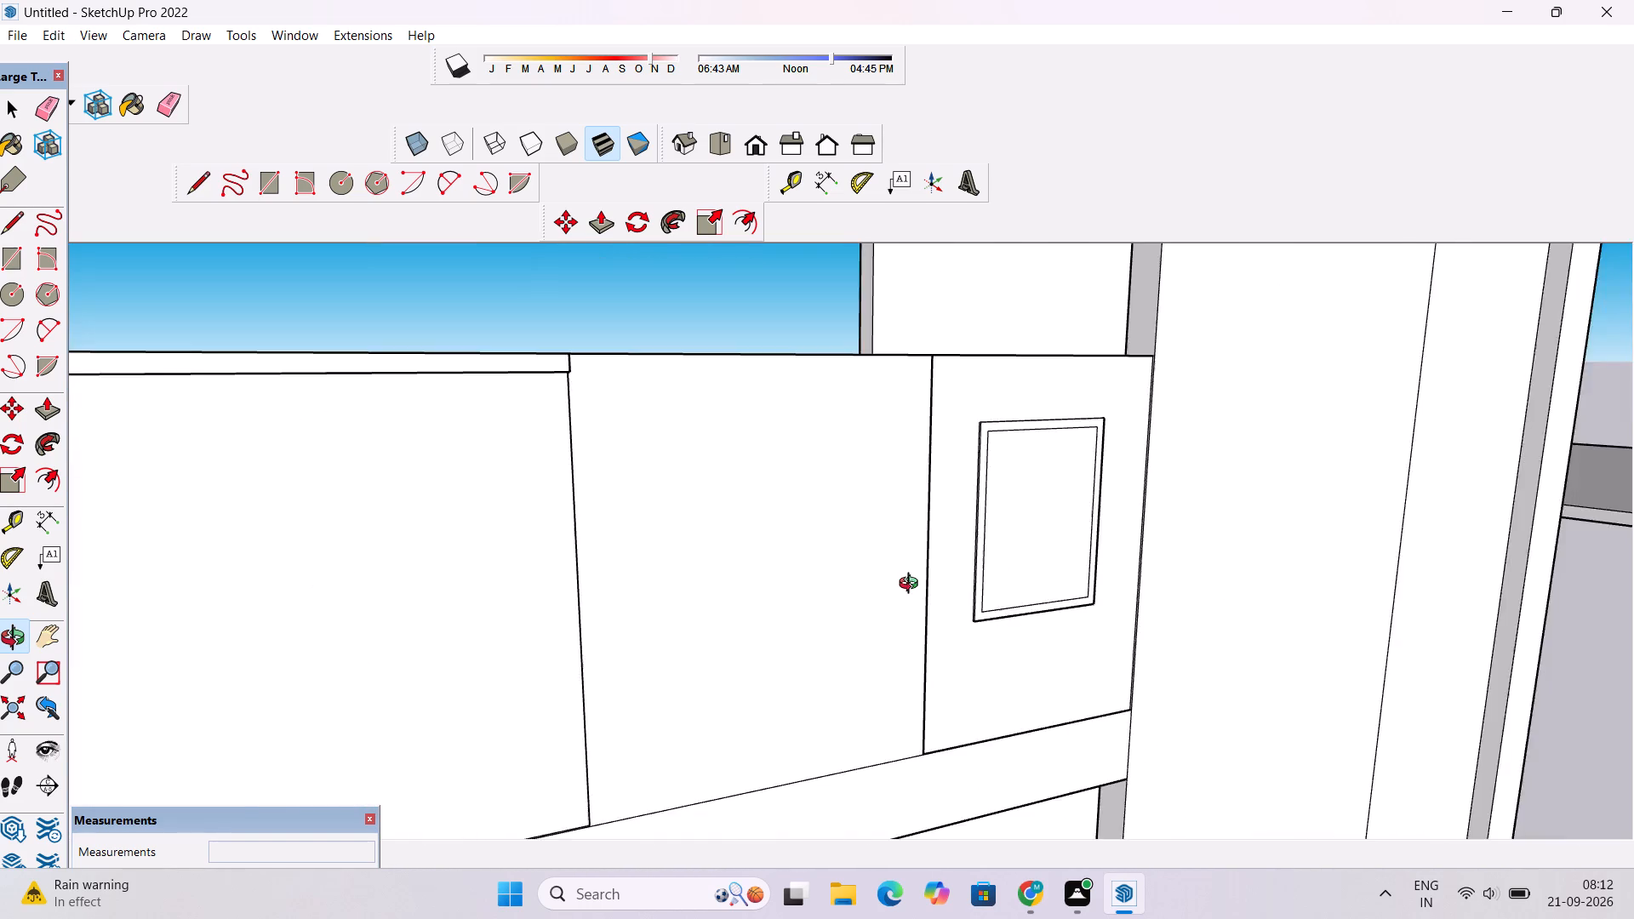
left_click_drag(907, 589, 1056, 607, "shift")
left_click_drag(1079, 640, 944, 642, "shift")
scroll(911, 623, "down", 6)
left_click_drag(912, 631, 925, 651)
scroll(926, 654, "up", 3)
left_click_drag(933, 662, 846, 608)
scroll(845, 608, "down", 5)
left_click(845, 608, "shift")
Draw a horizontal strip rectangle about 8' 8" long and under 2' high low in the middle upper panel, starting on the window panel's edge.
key("r")
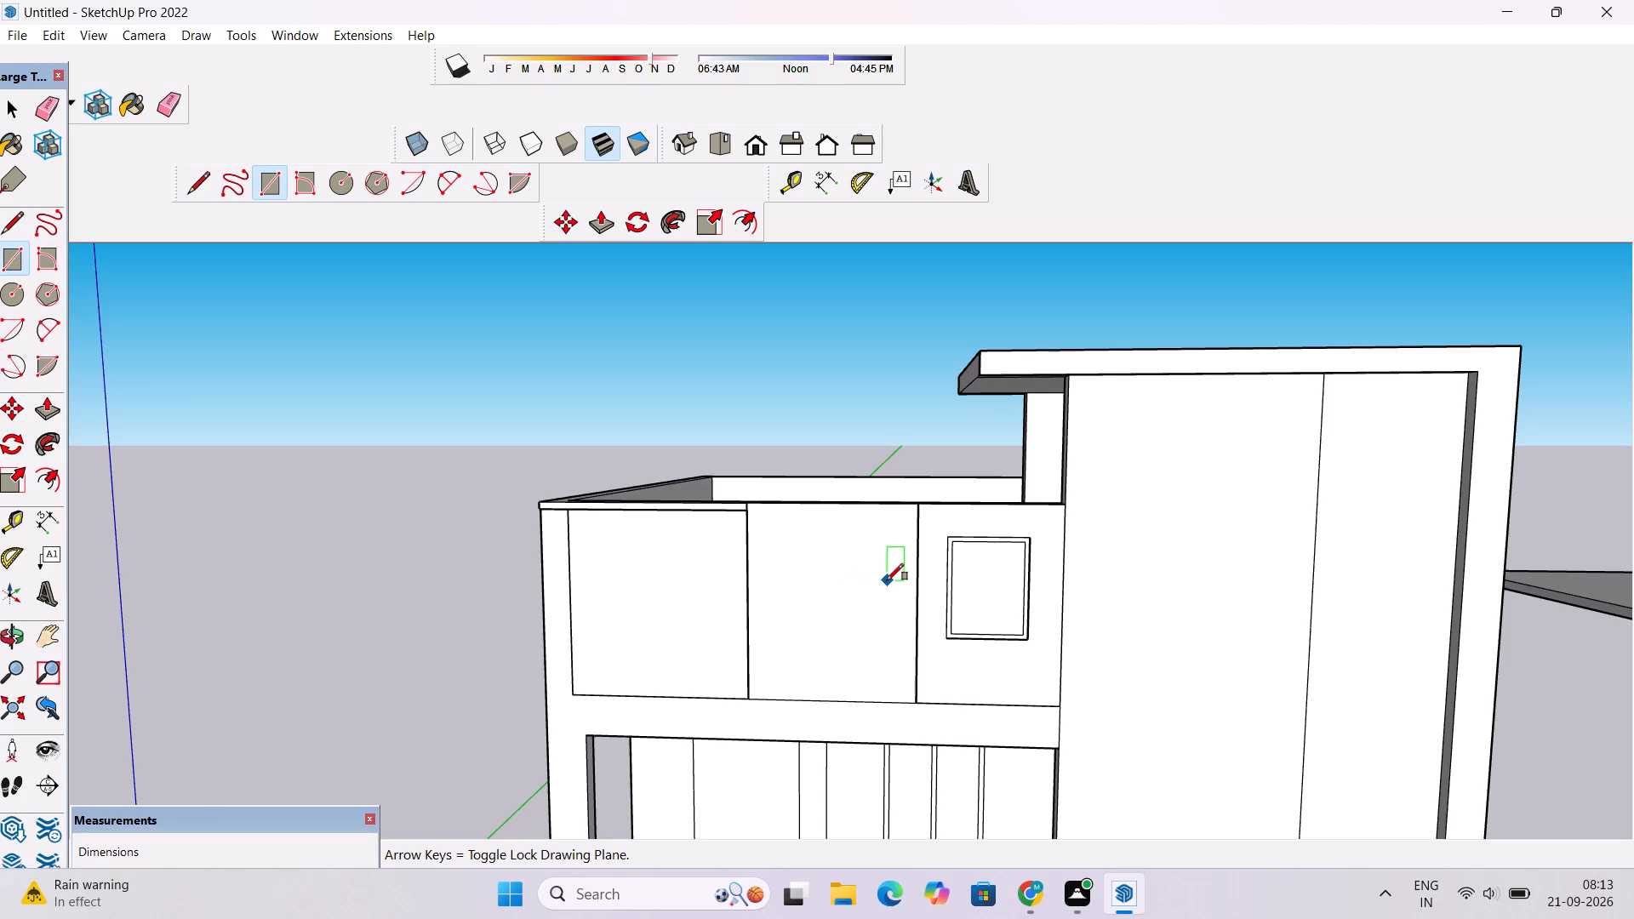
scroll(887, 580, "down", 2)
scroll(903, 680, "up", 8)
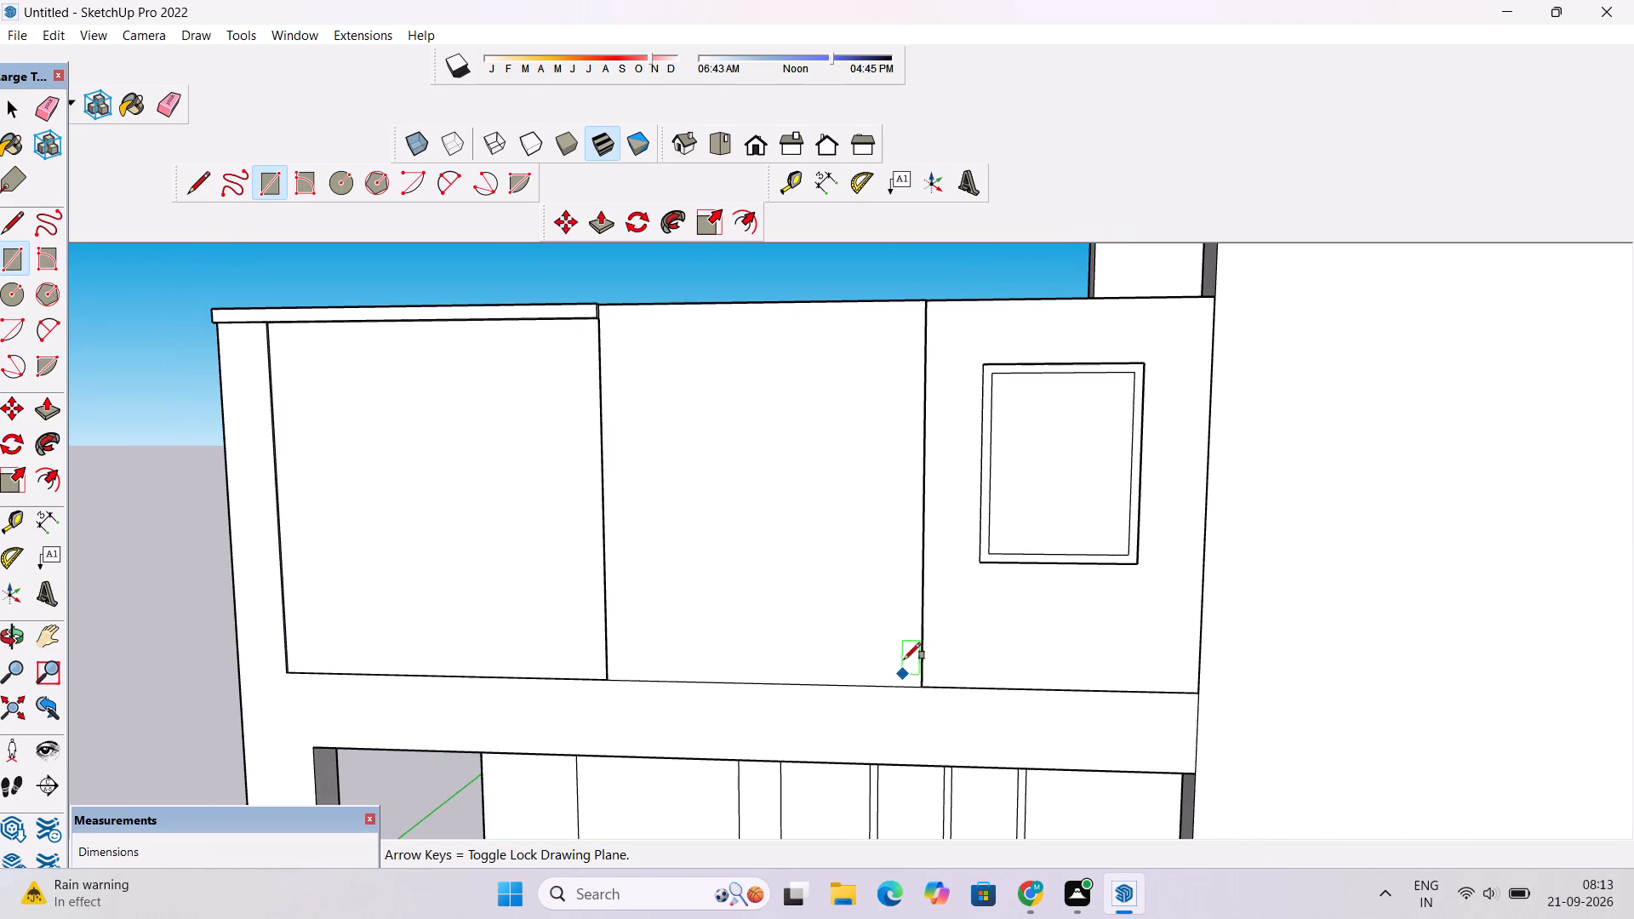
left_click(918, 620)
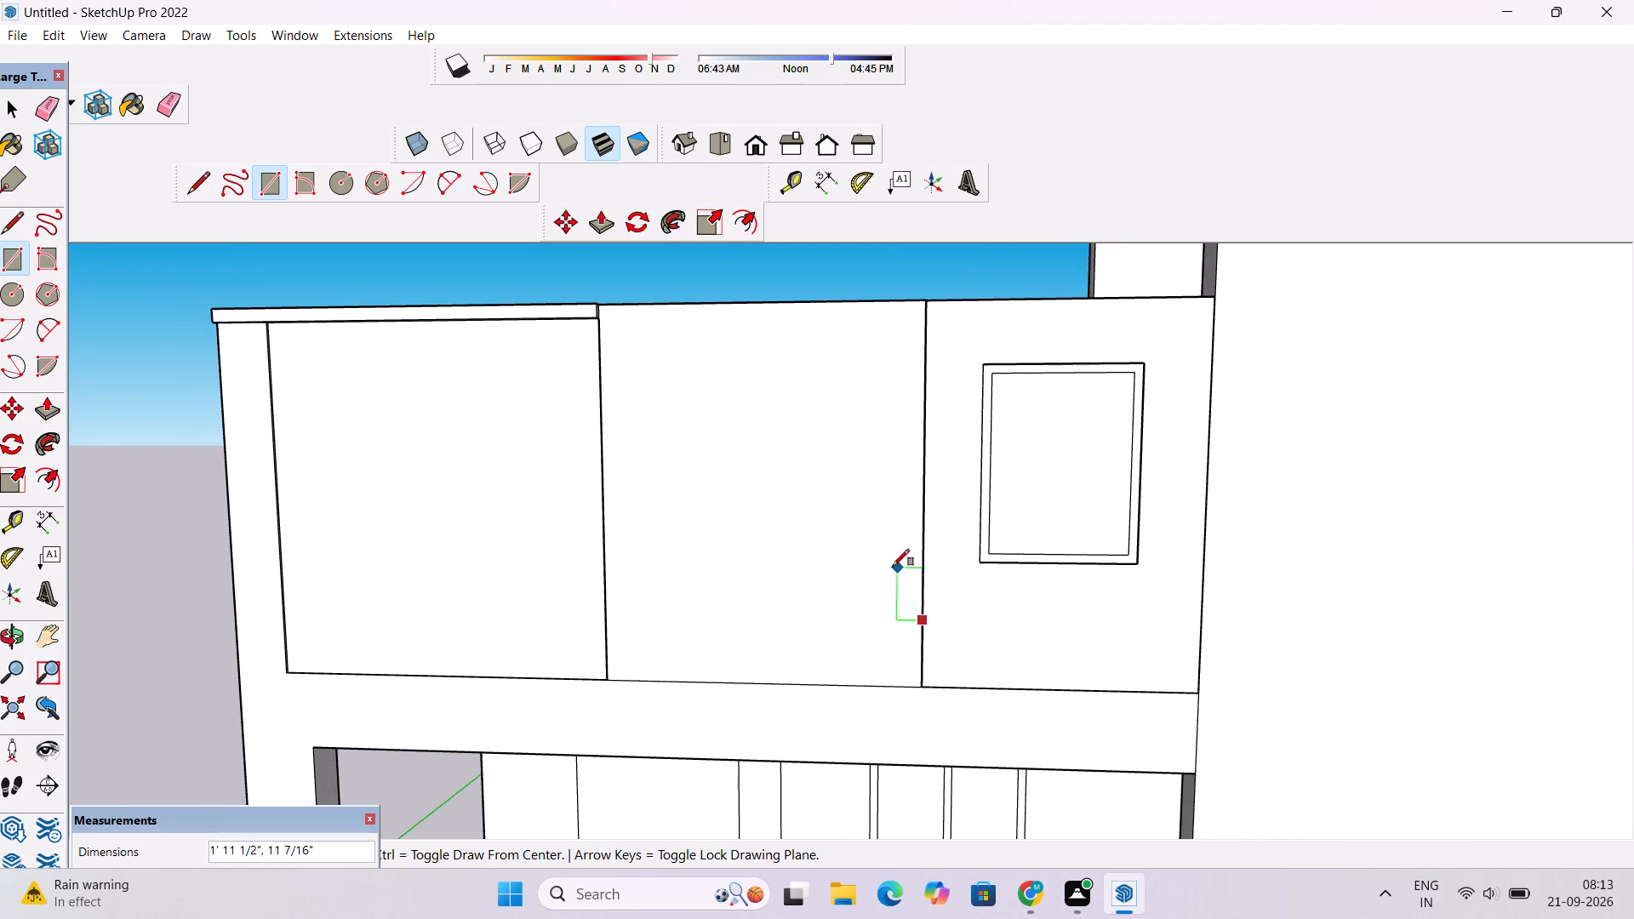
scroll(767, 586, "up", 3)
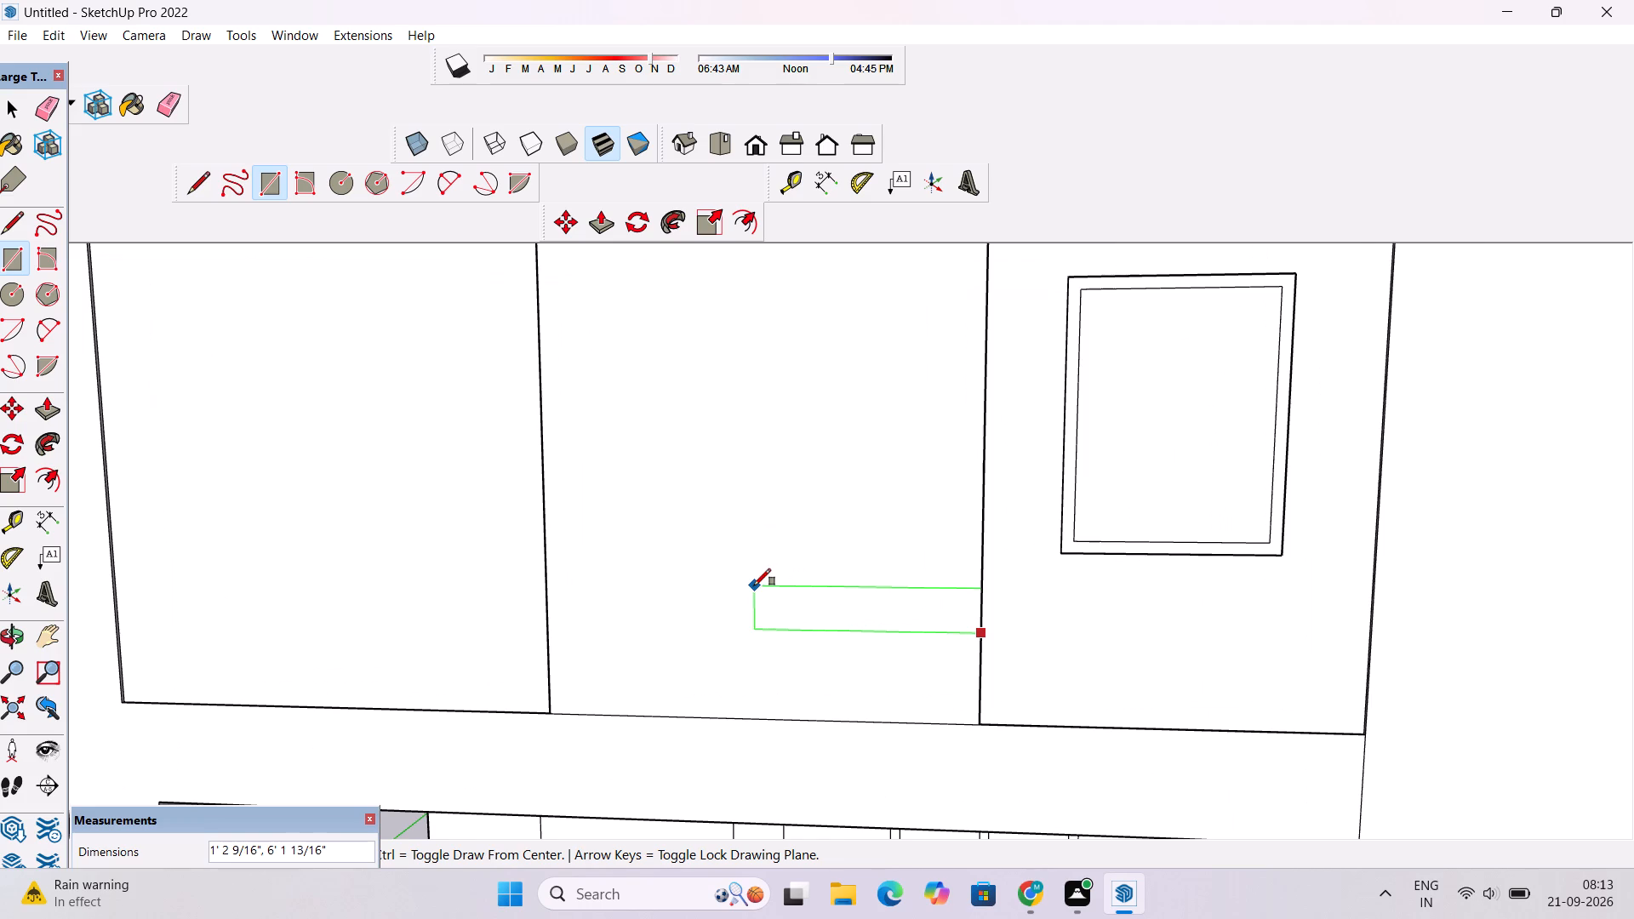
scroll(754, 585, "up", 2)
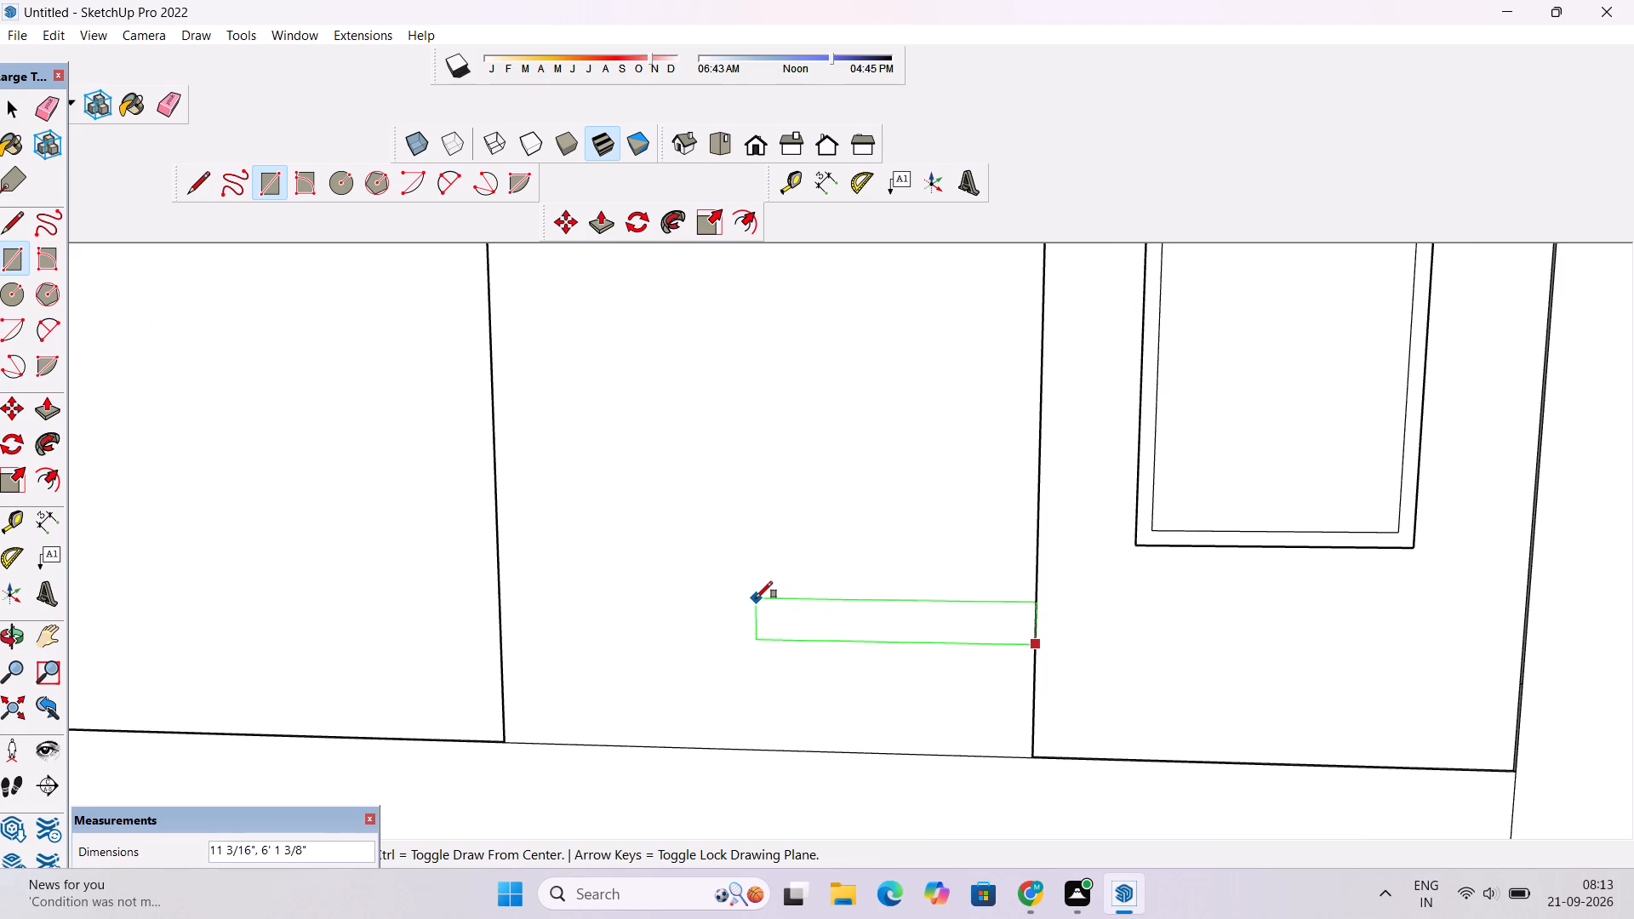
scroll(756, 598, "down", 6)
scroll(753, 581, "up", 1)
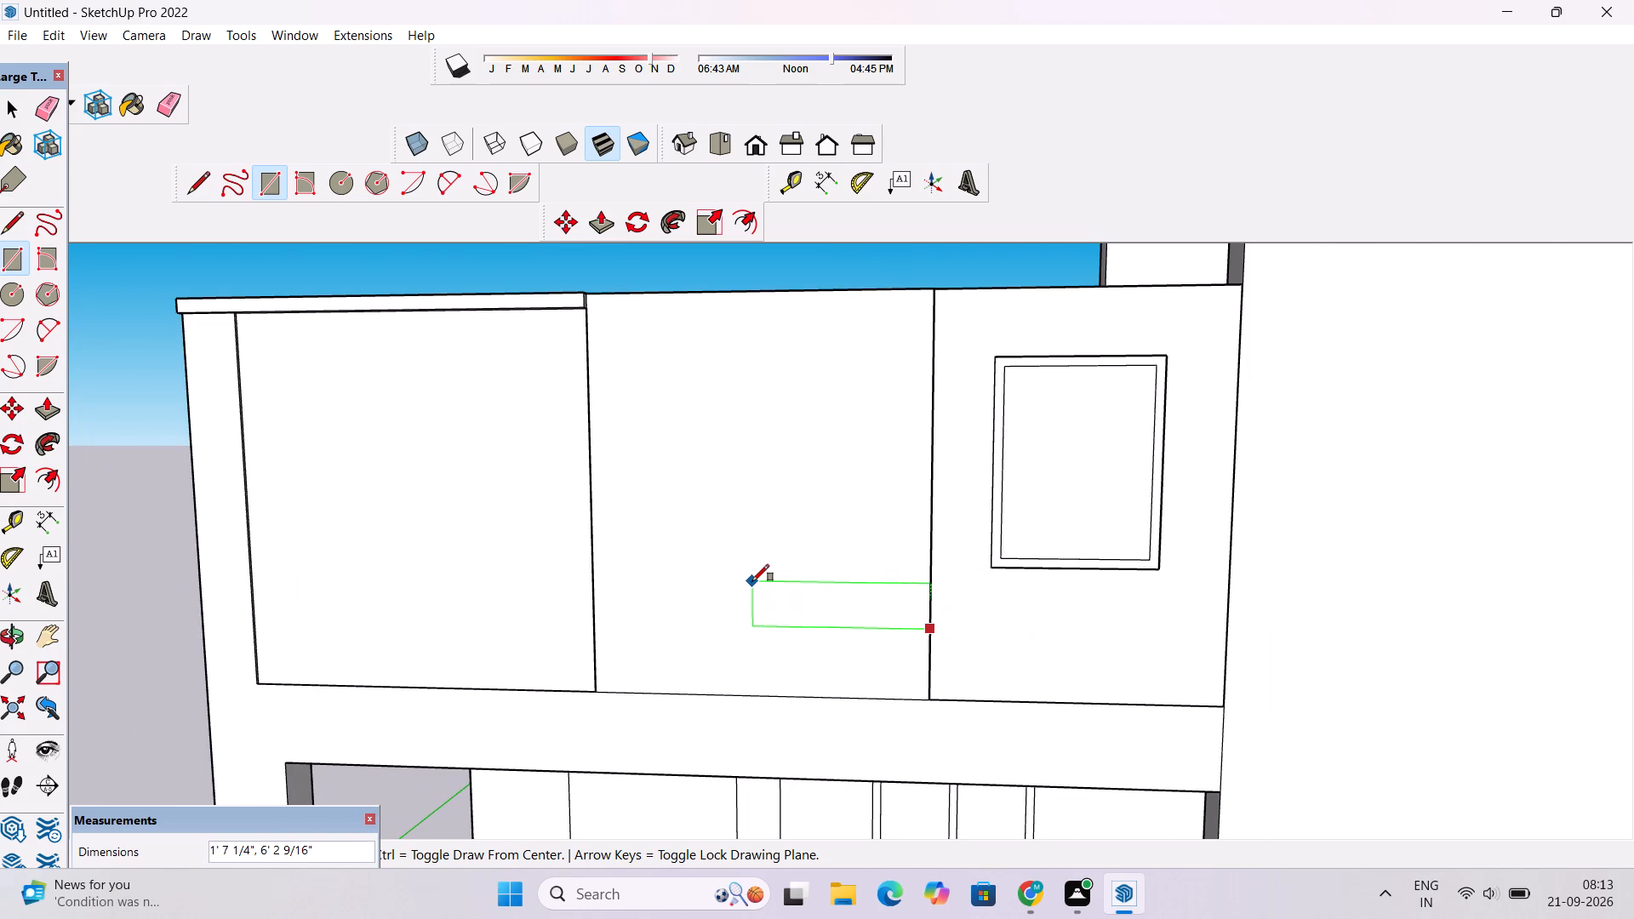
scroll(752, 581, "down", 6)
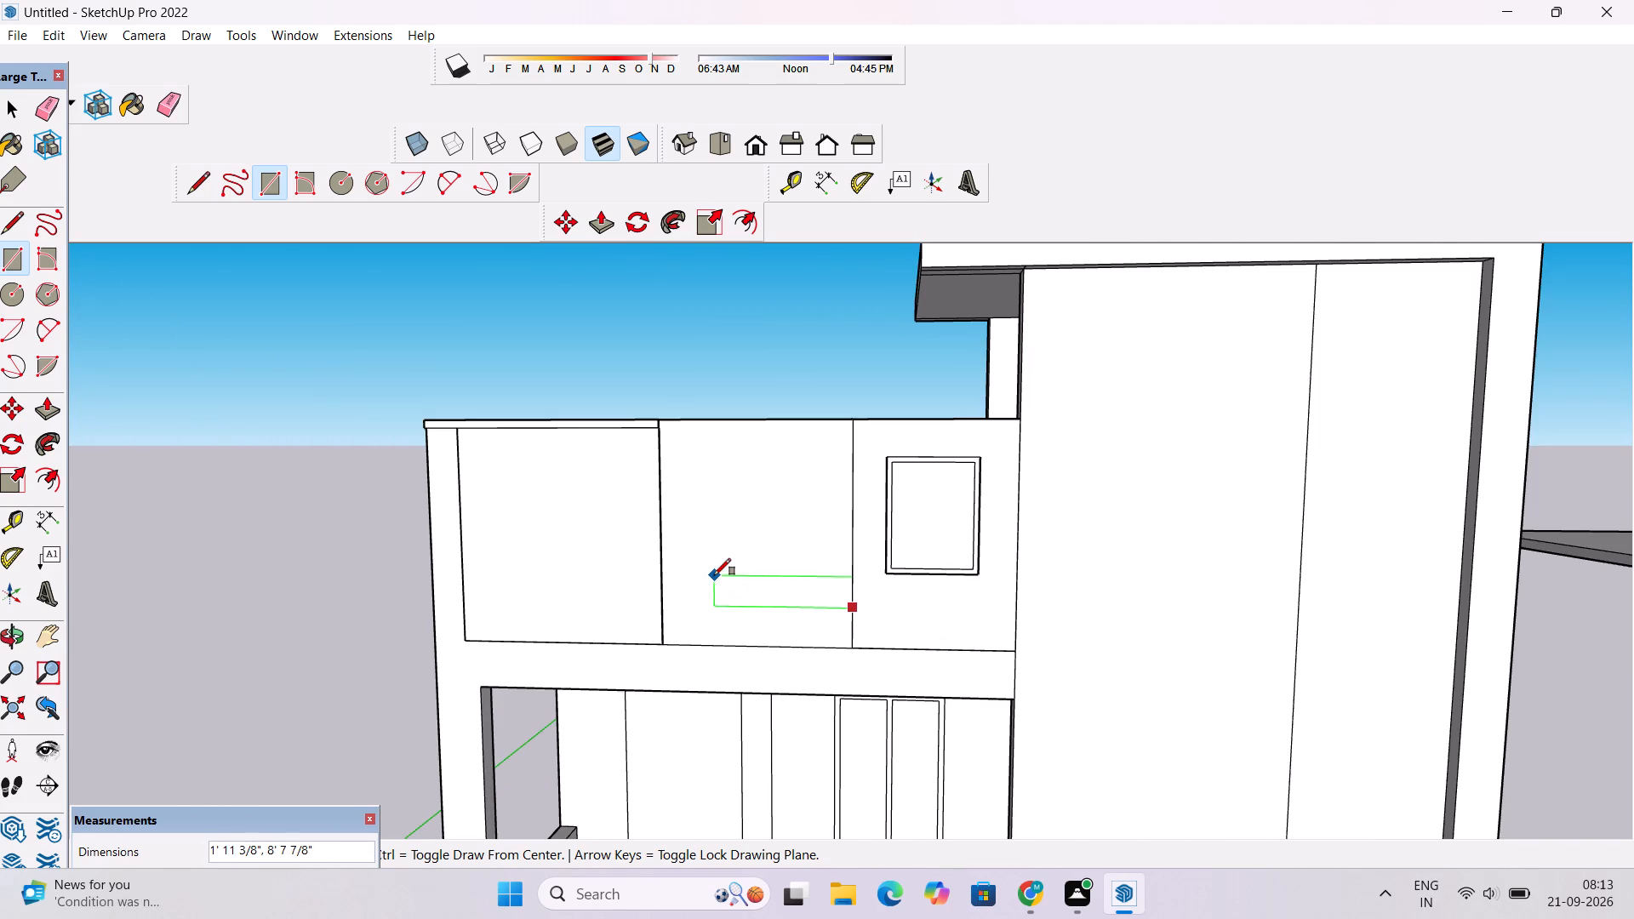
left_click(714, 579)
key("space")
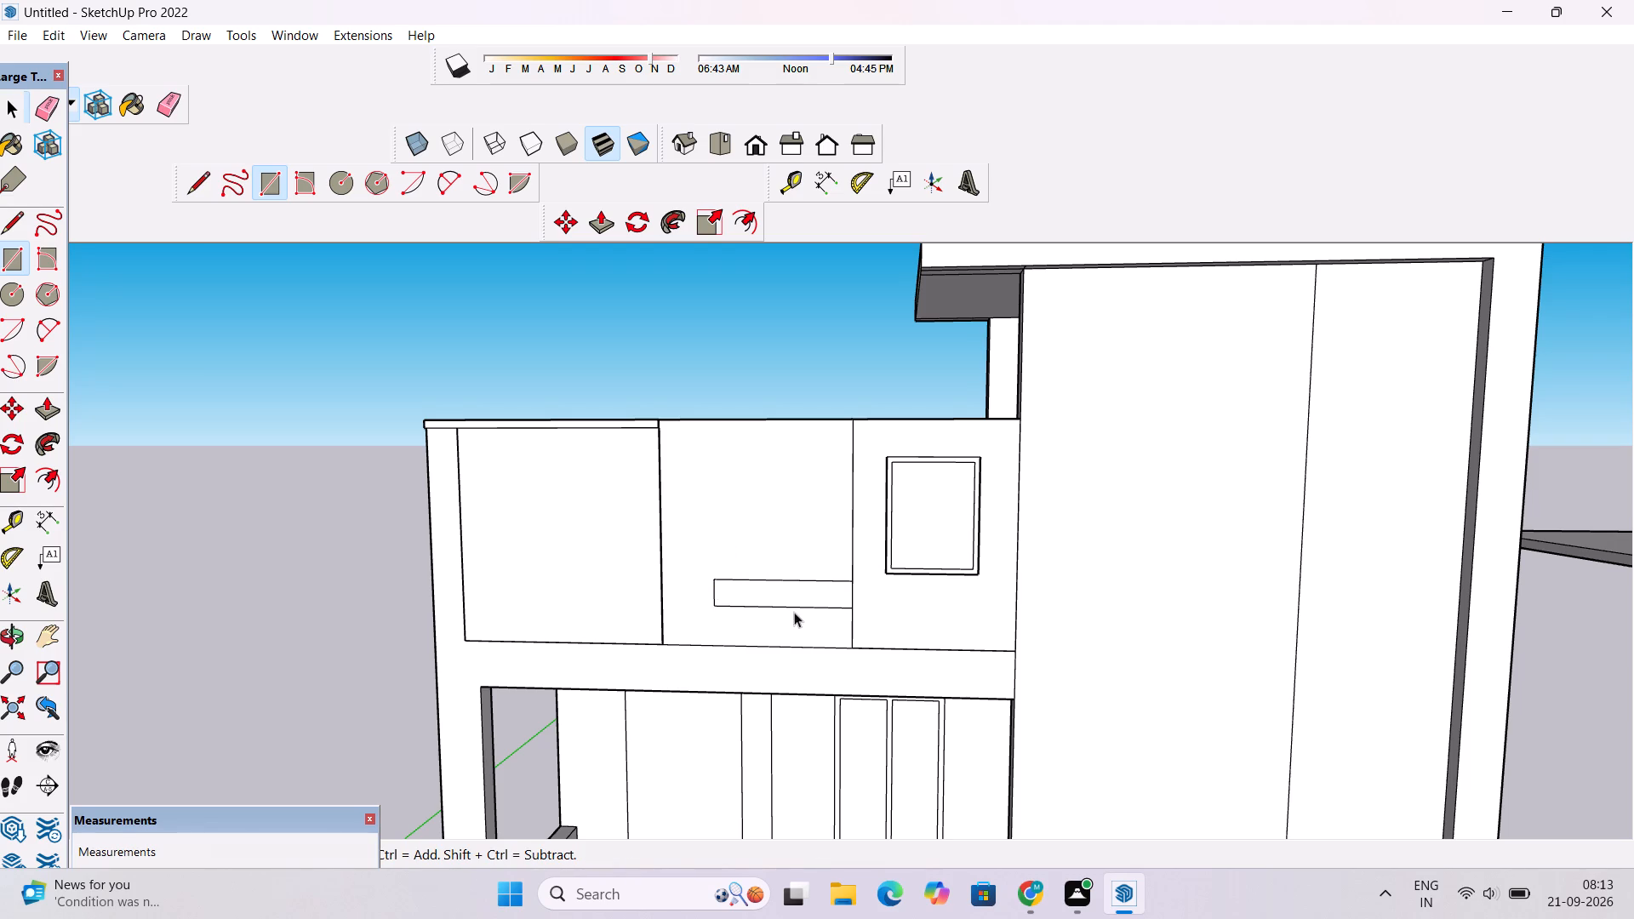
Copy the strip rectangle 4' 7" straight up along the edge shared with the window panel.
double_click(795, 596)
key("m")
scroll(824, 599, "up", 2)
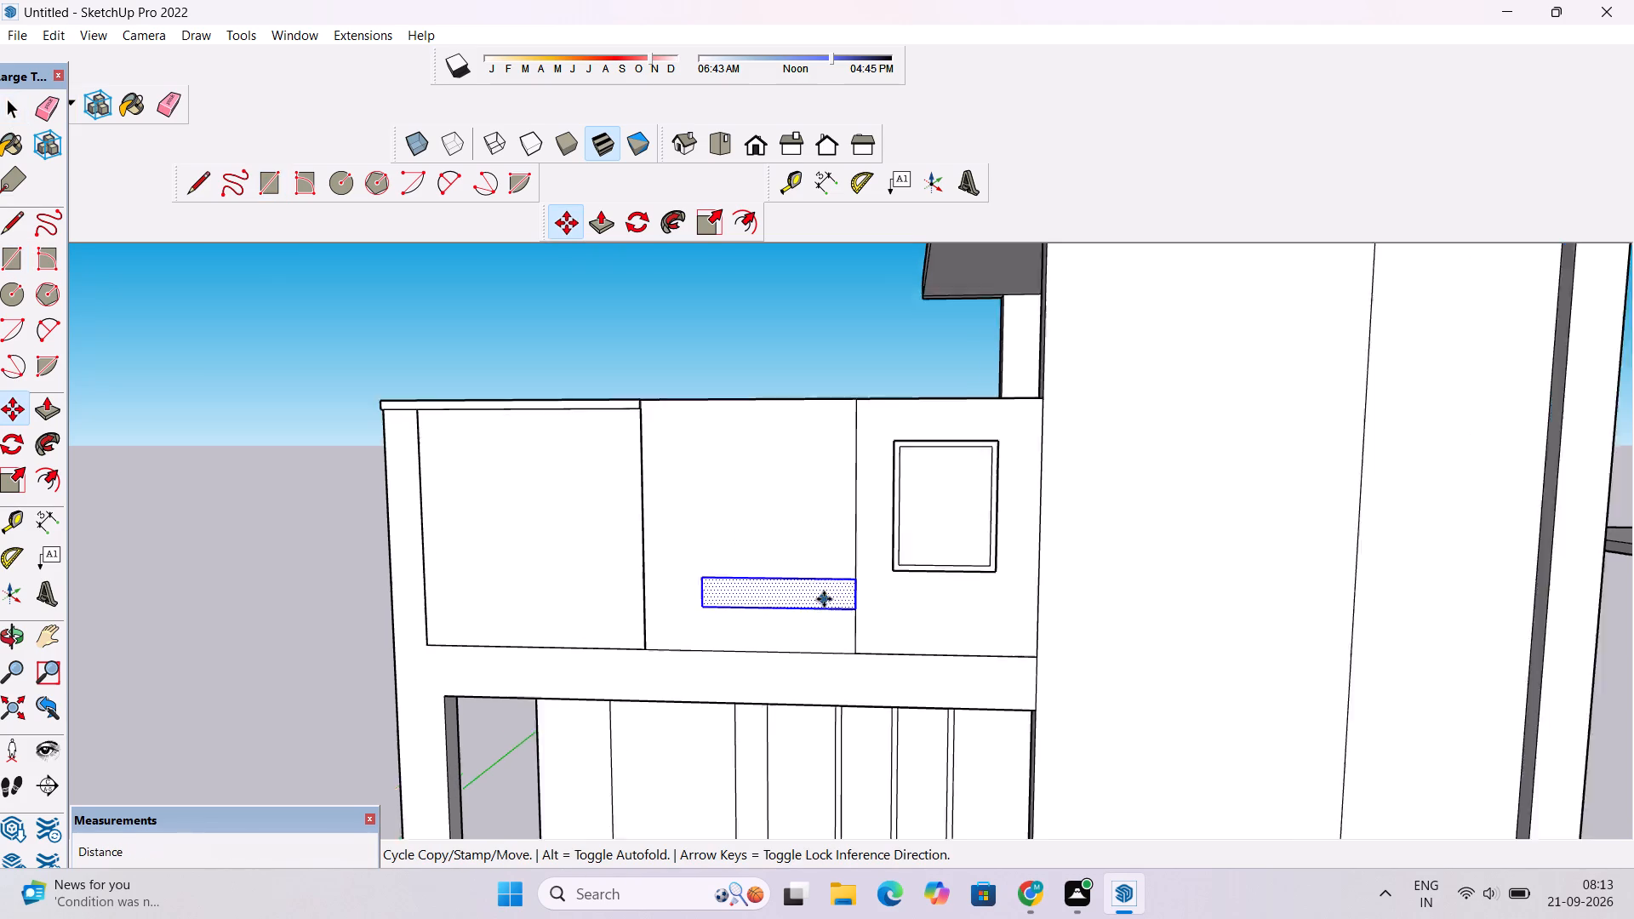
scroll(824, 599, "up", 1)
left_click(864, 612)
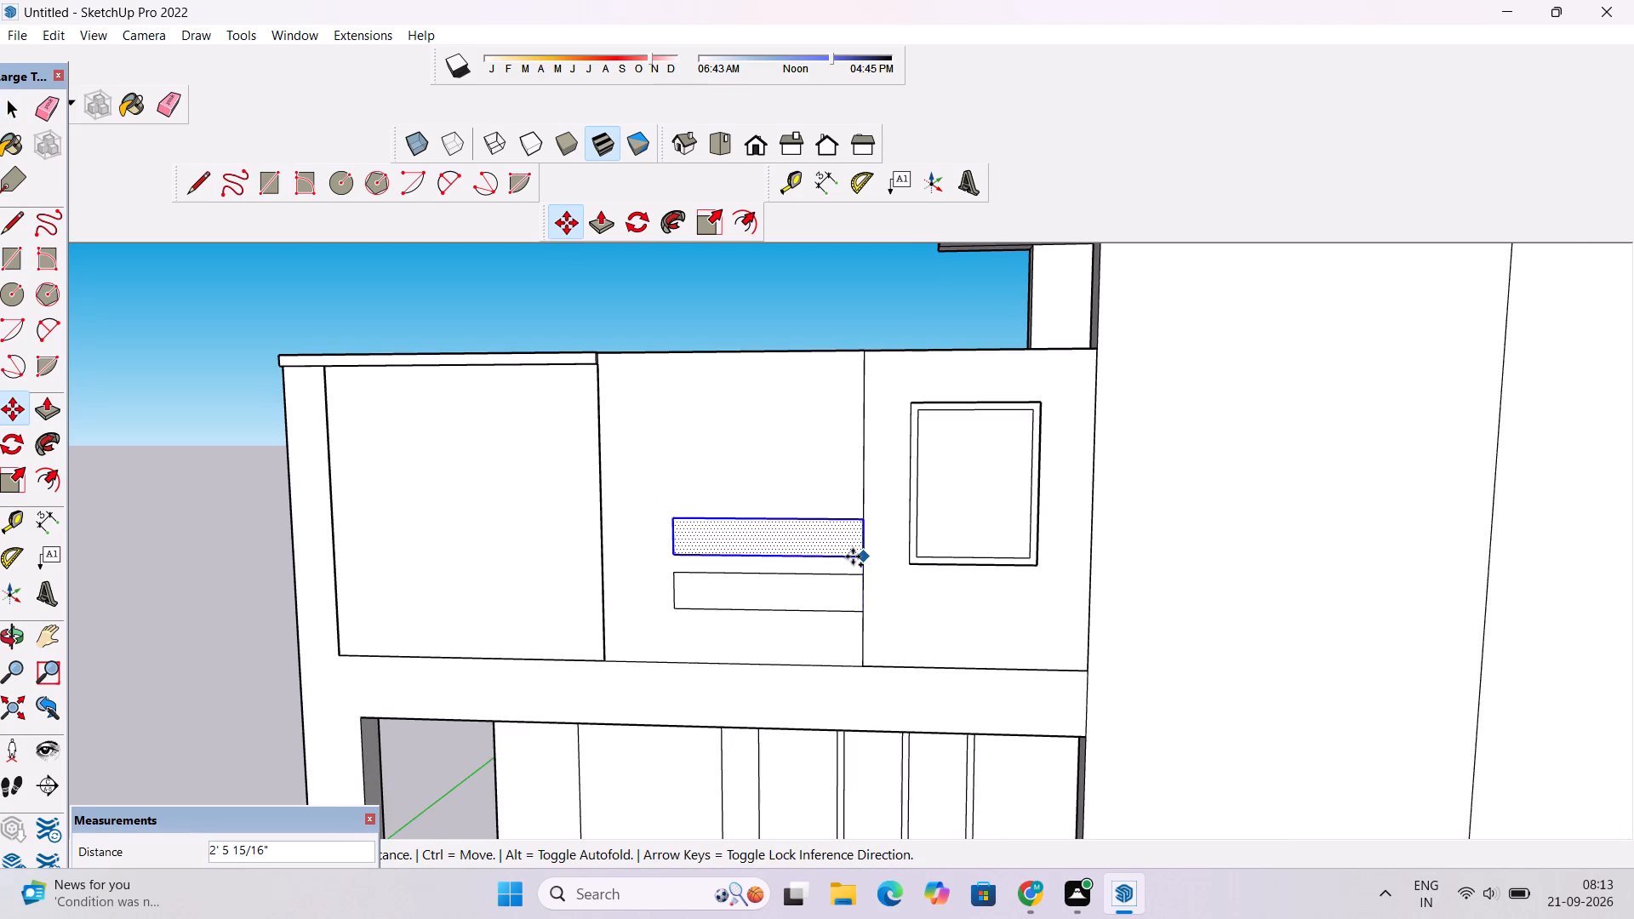
scroll(853, 557, "down", 3)
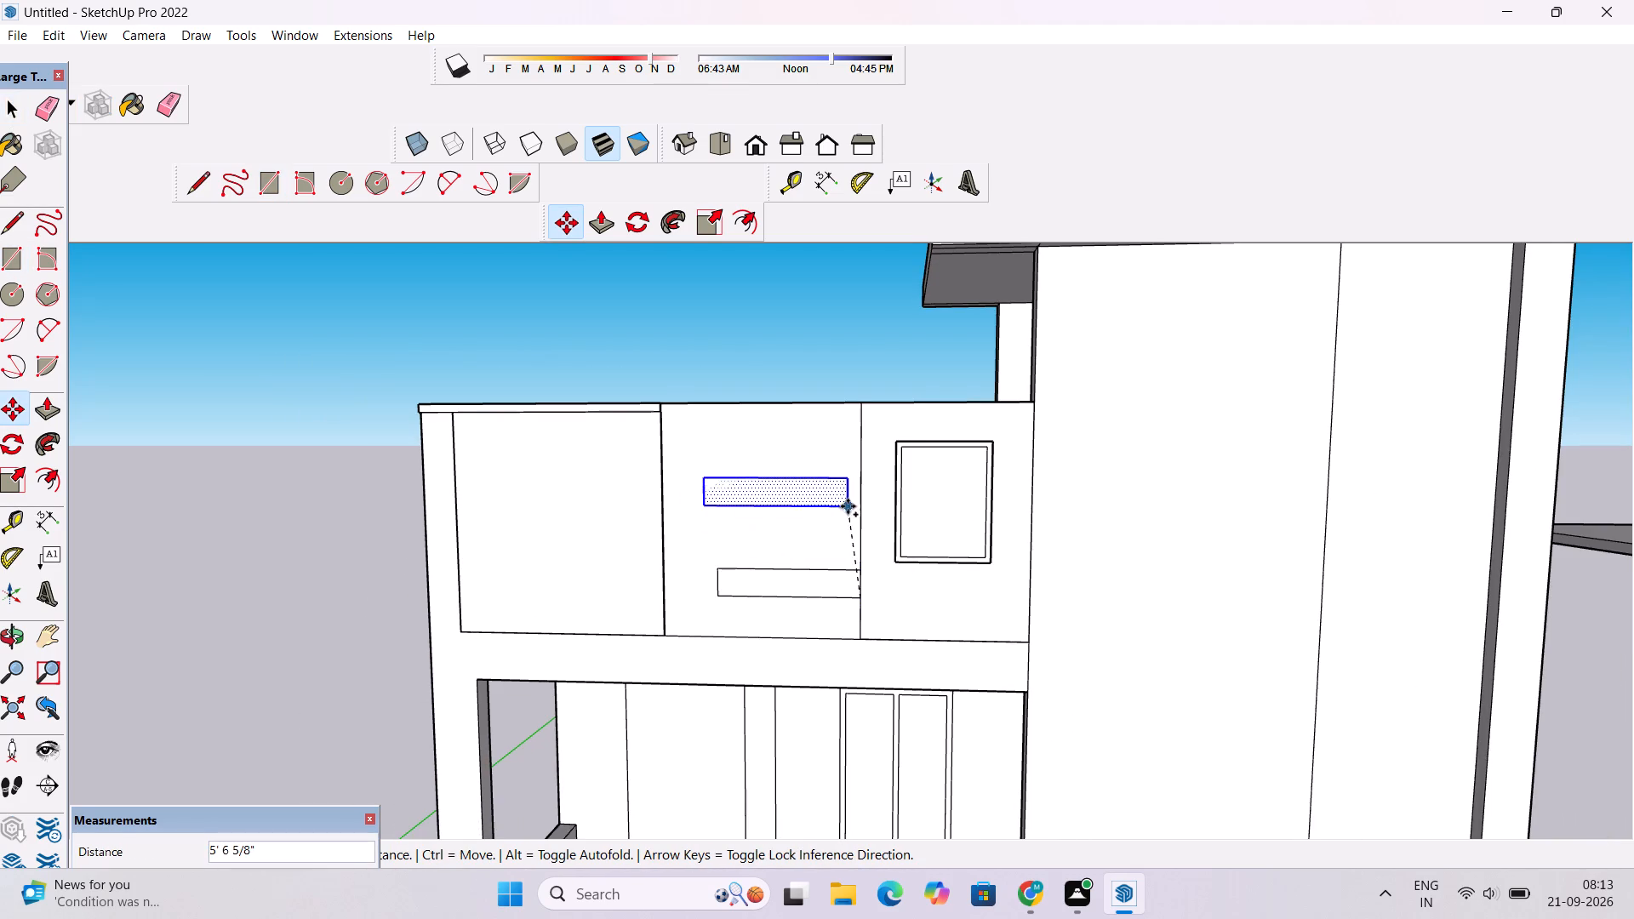
scroll(857, 514, "up", 7)
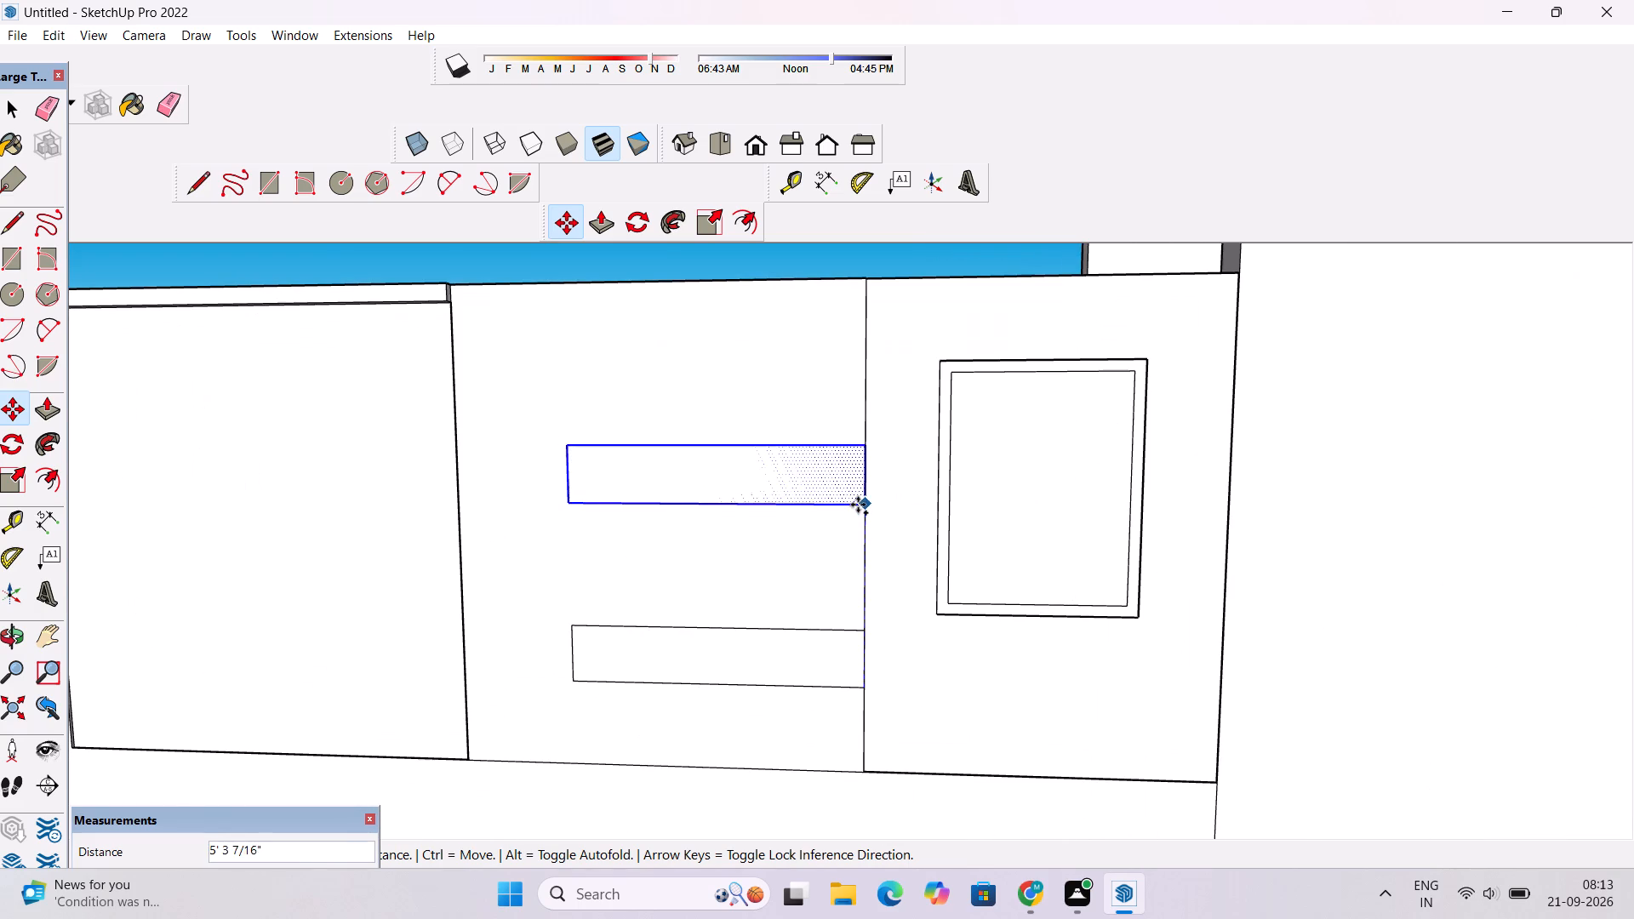
left_click(859, 530)
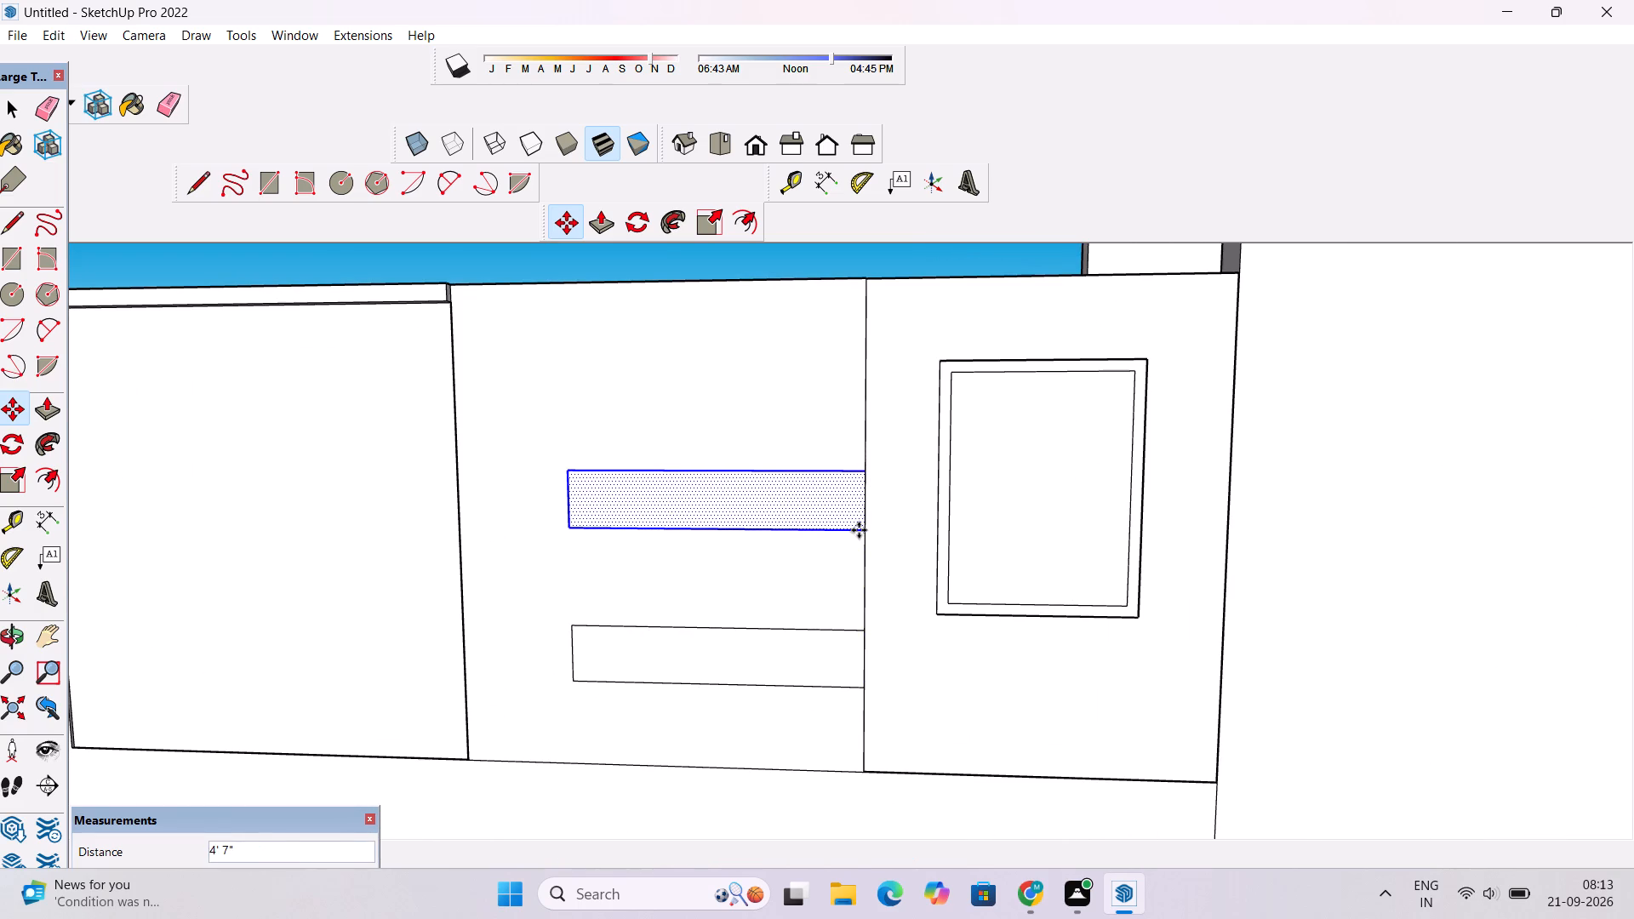
key("space")
Examine the two horizontal strips and the whole front elevation from low, raised and side viewpoints.
scroll(859, 534, "down", 7)
scroll(857, 538, "up", 2)
key("o")
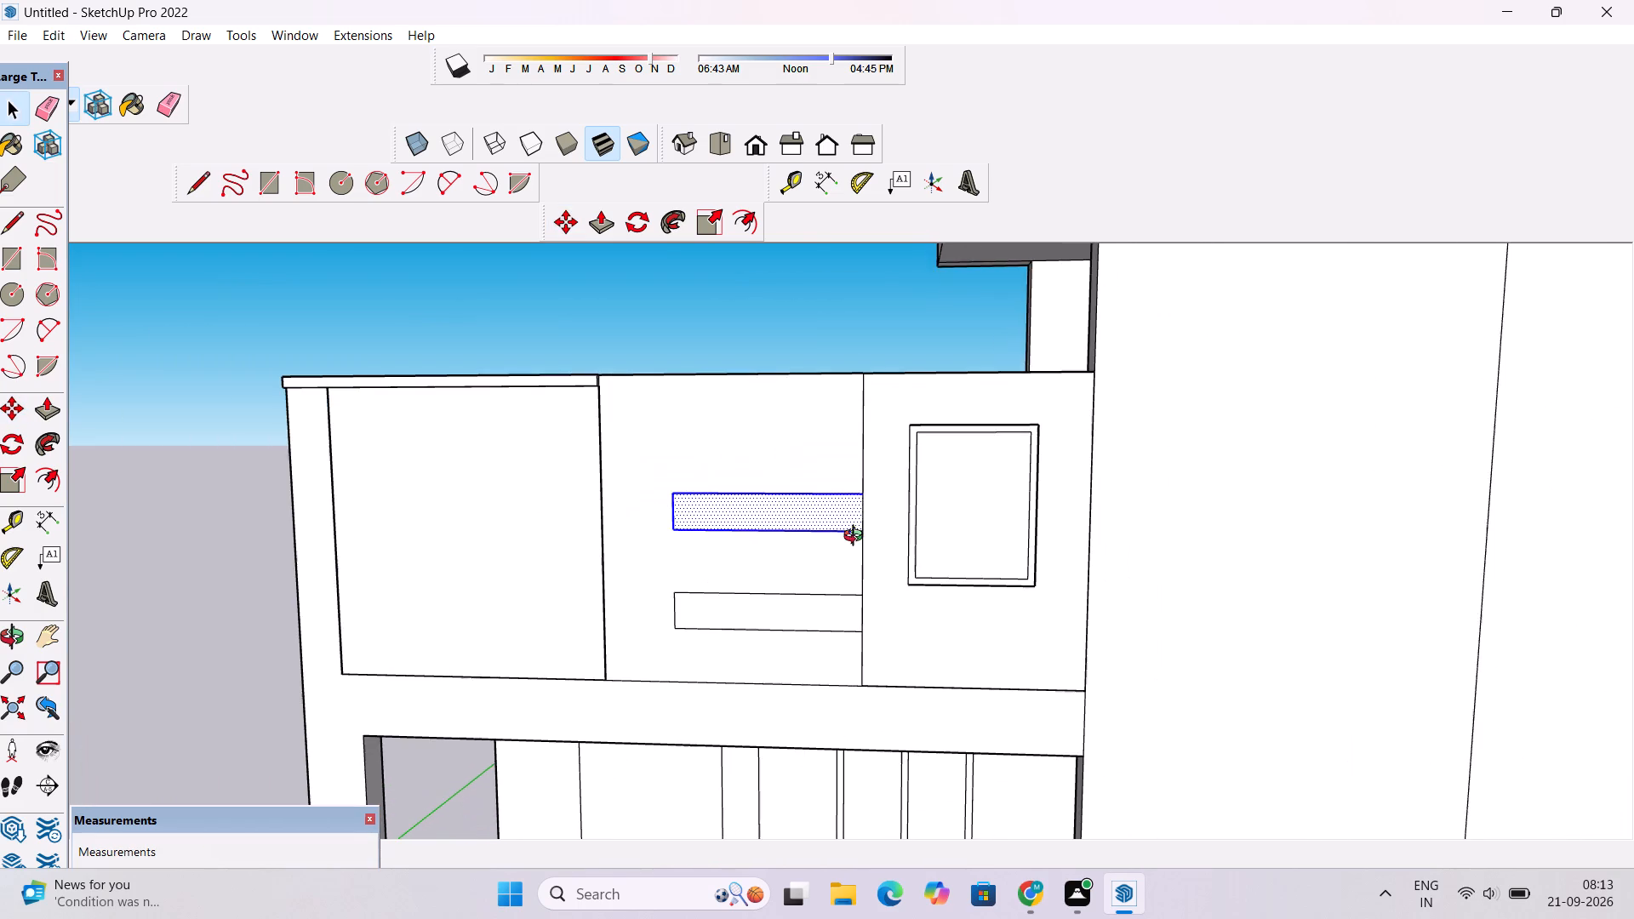
left_click_drag(814, 567, 914, 575)
scroll(914, 575, "down", 6)
left_click_drag(920, 537, 964, 697, "shift")
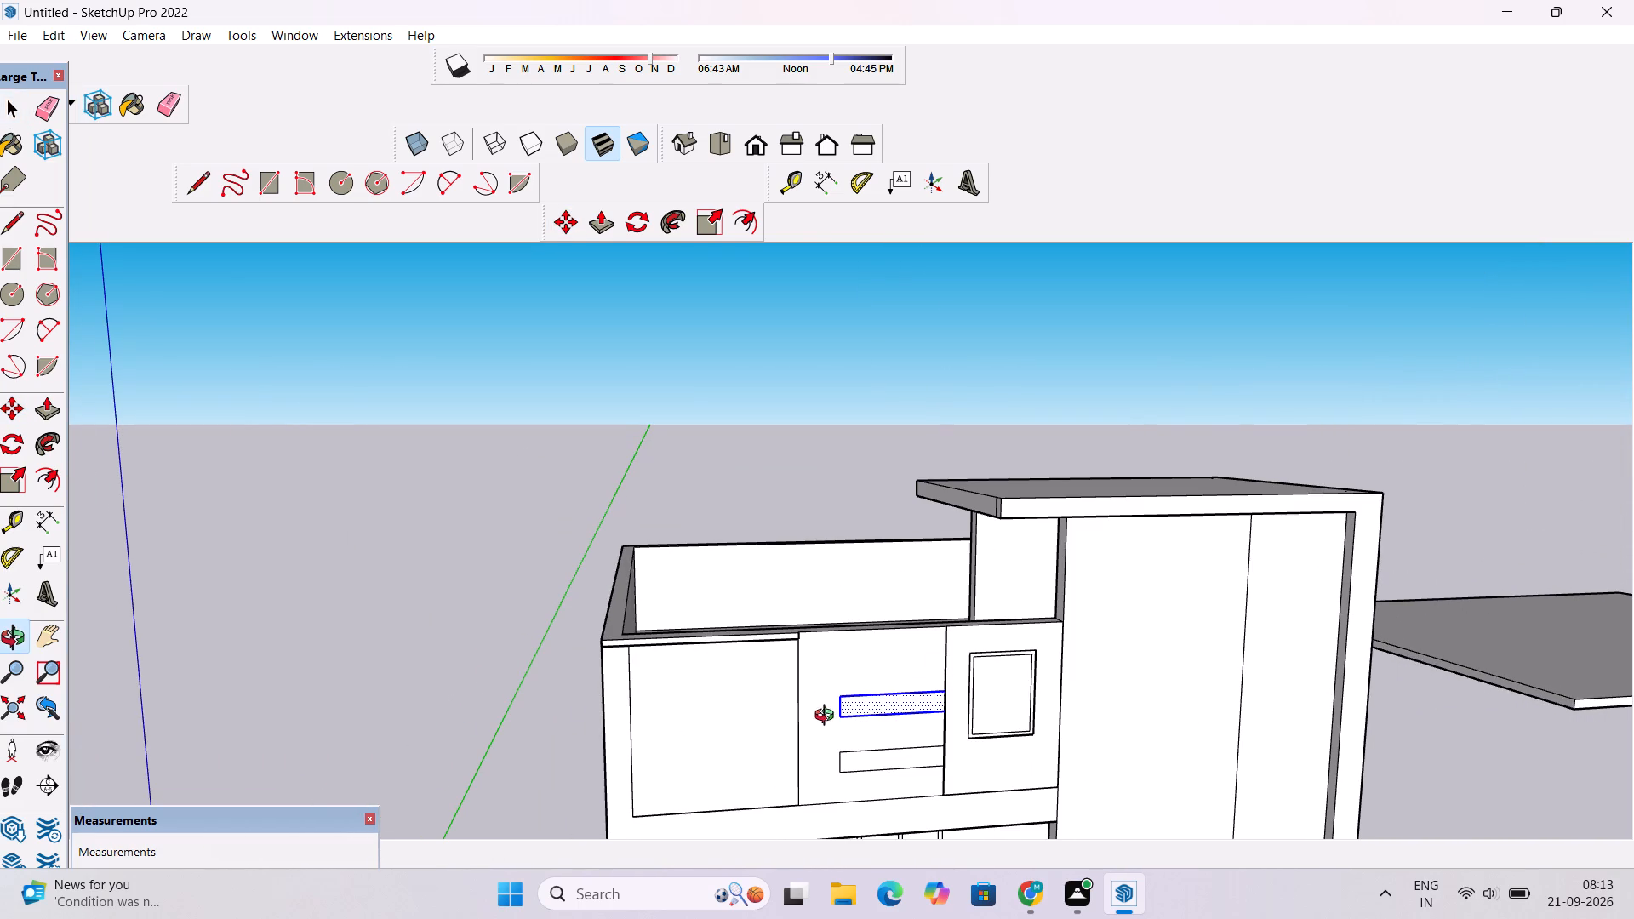
scroll(1277, 680, "down", 5)
left_click_drag(1568, 714, 1448, 722)
scroll(1447, 724, "down", 6)
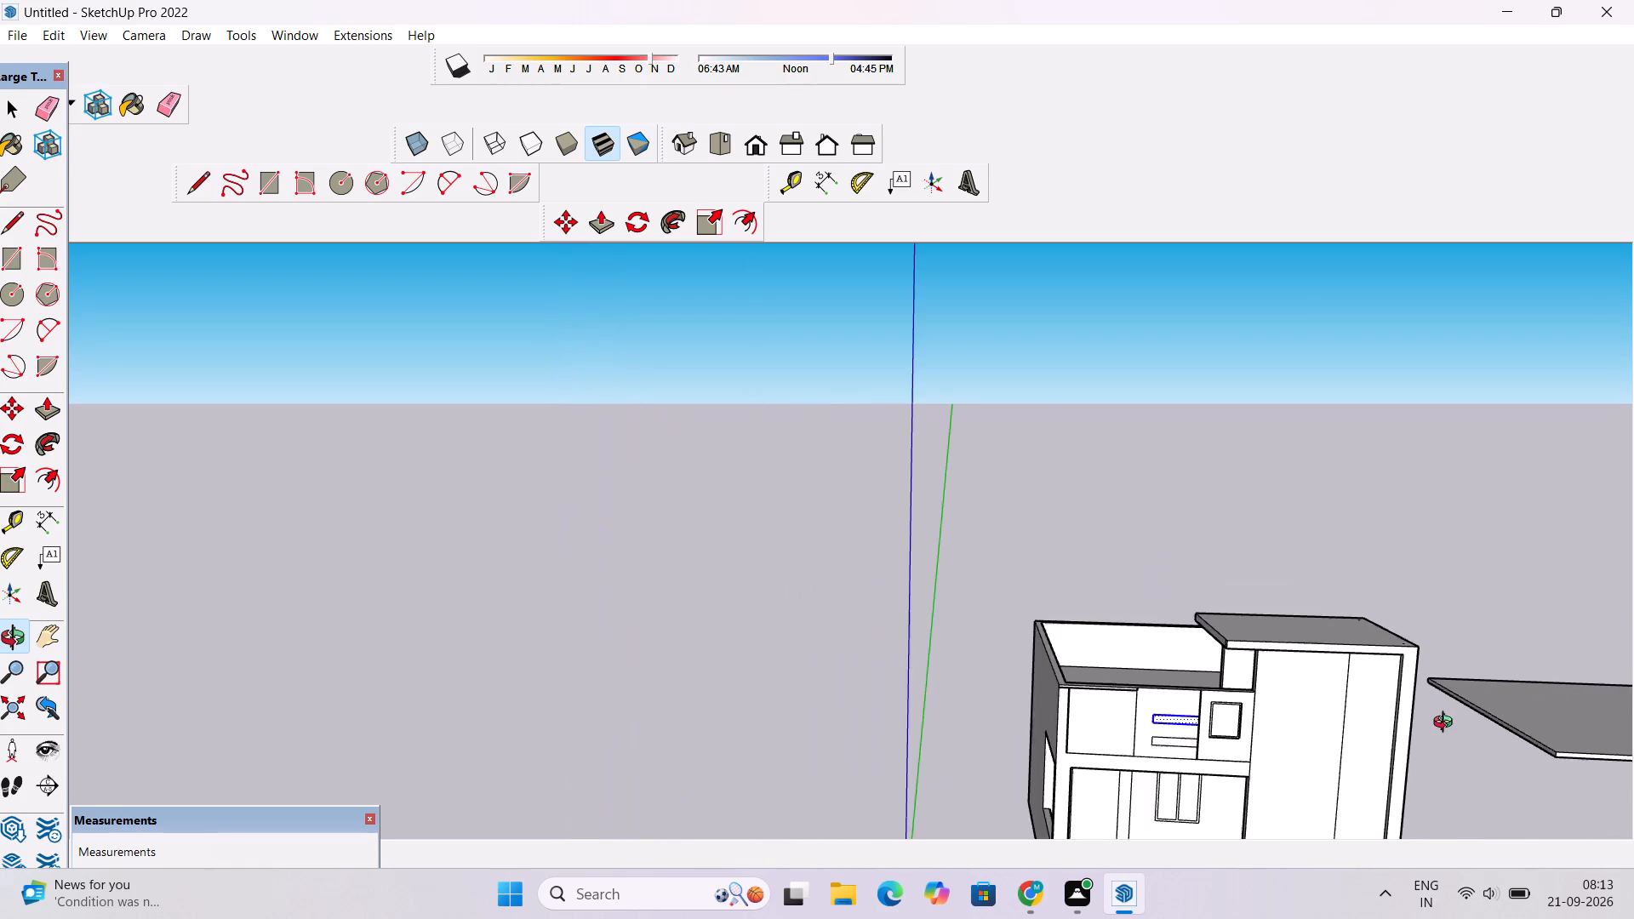
left_click_drag(1405, 761, 1517, 557, "shift")
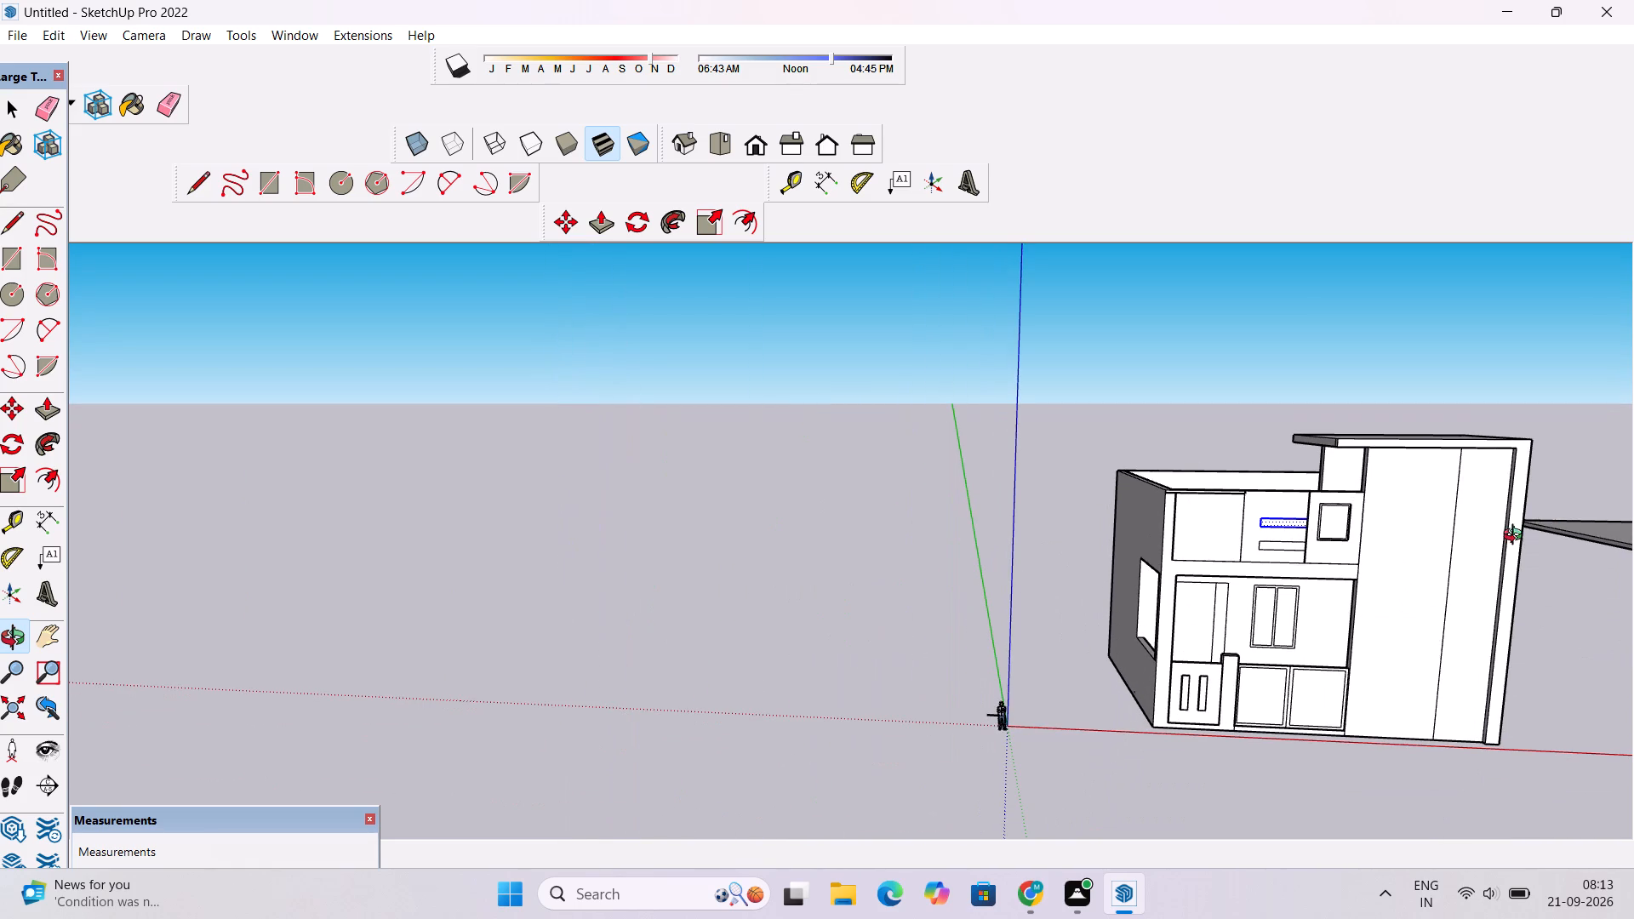
scroll(1231, 702, "down", 4)
left_click_drag(1487, 590, 1354, 631, "shift")
scroll(1306, 709, "up", 4)
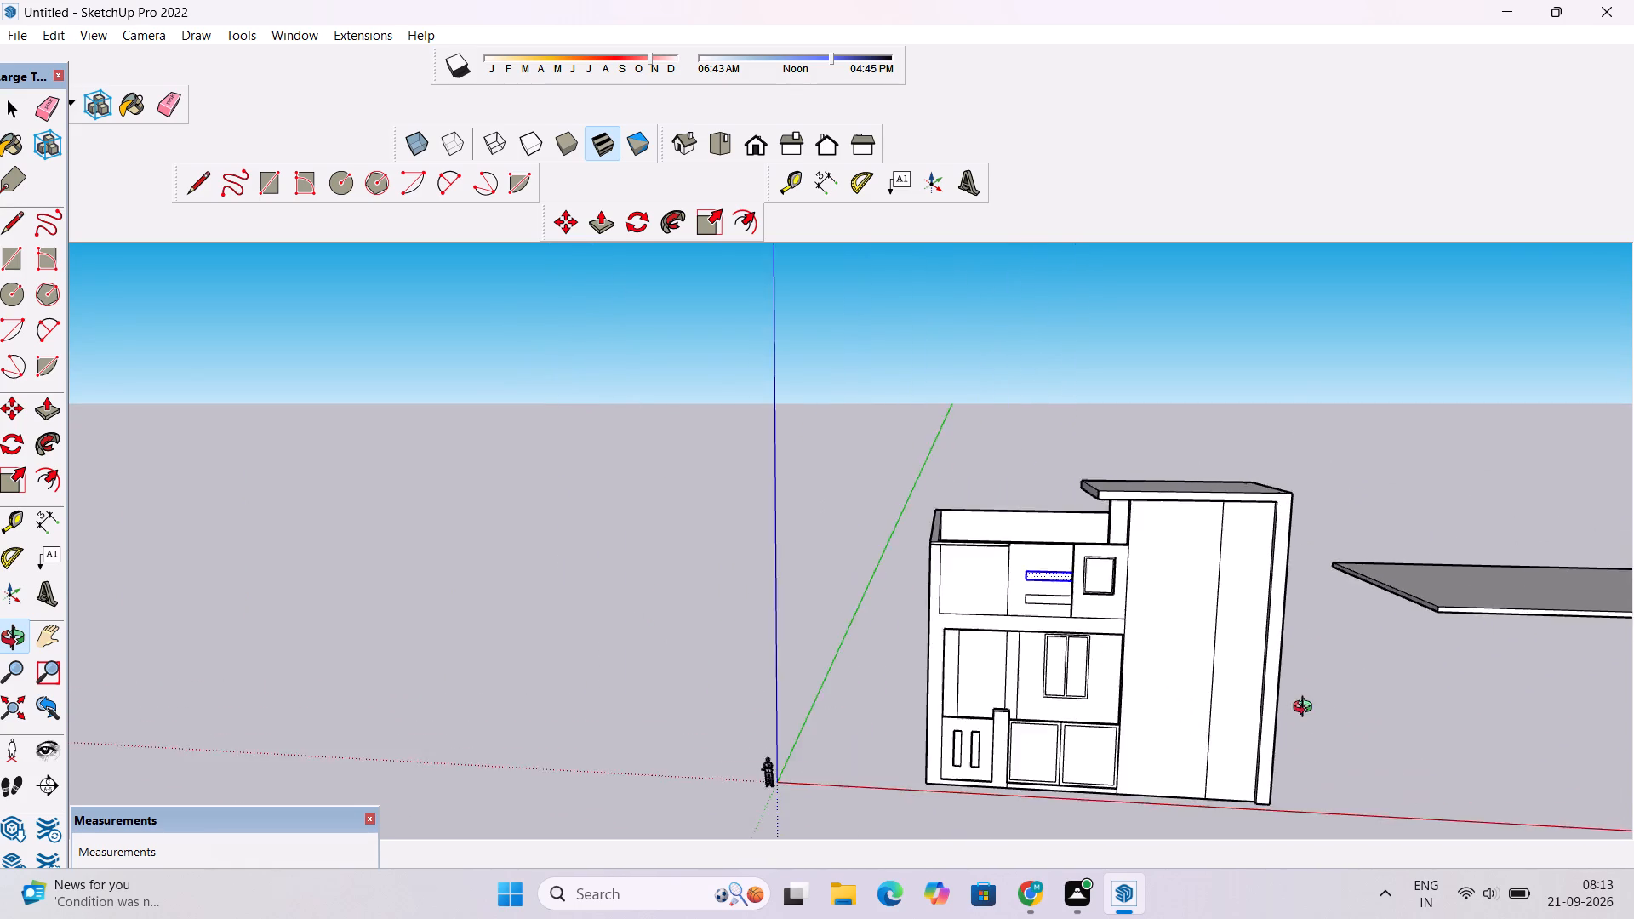
scroll(1306, 709, "up", 5)
left_click_drag(1180, 785, 1288, 740)
scroll(624, 843, "down", 2)
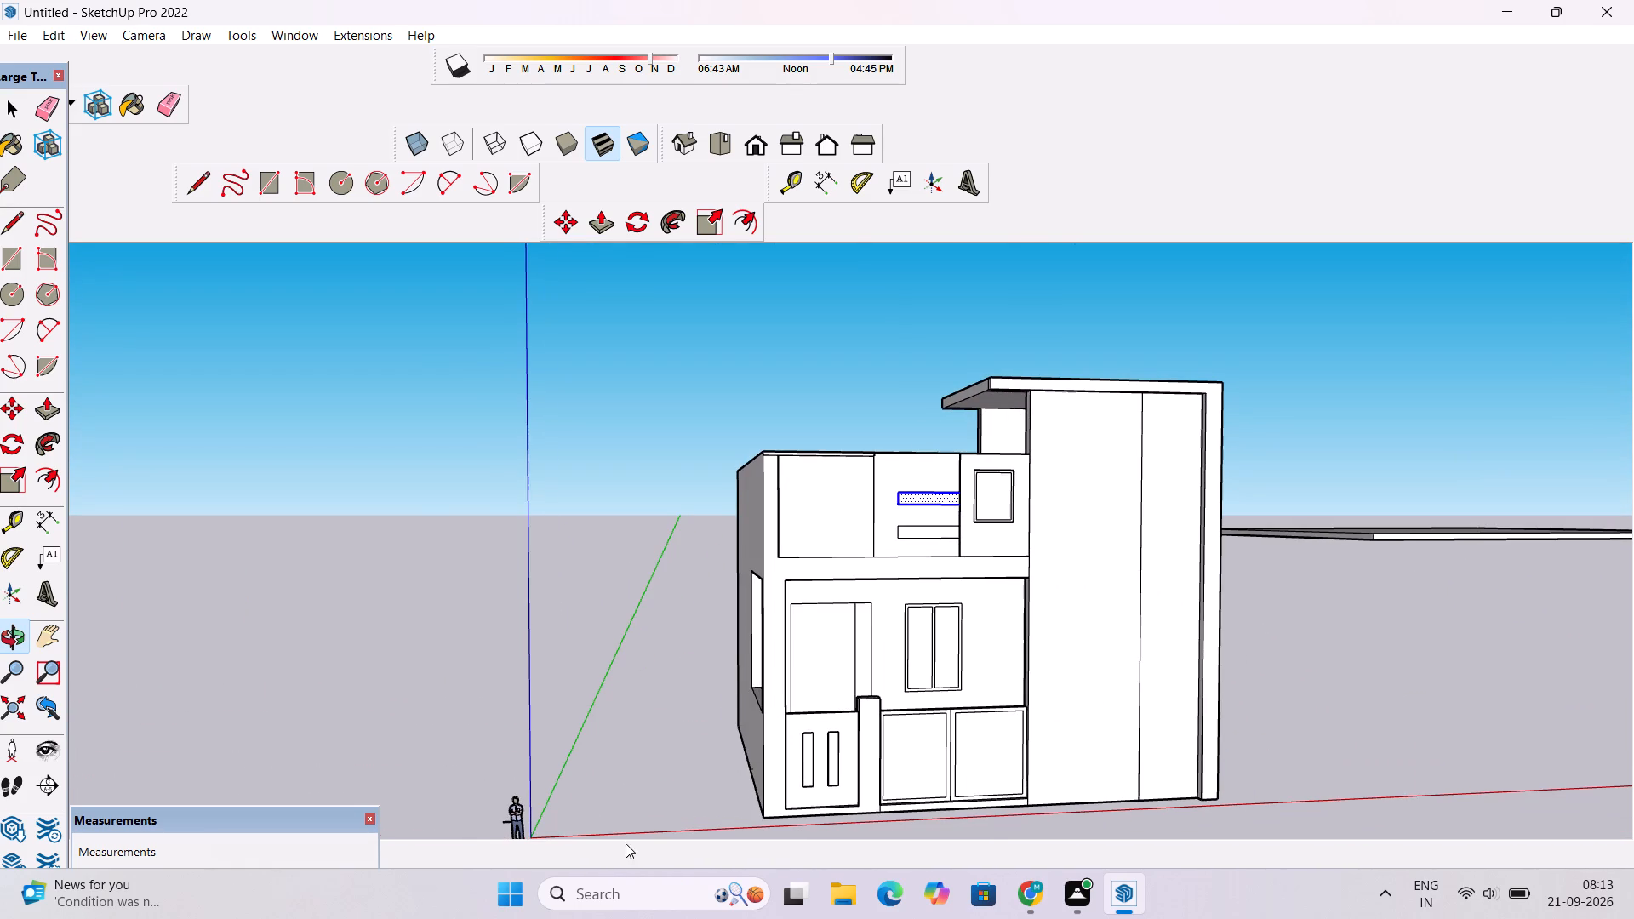
scroll(626, 843, "down", 3)
left_click_drag(881, 614, 855, 712)
scroll(855, 712, "up", 4)
left_click_drag(939, 719, 844, 588)
scroll(837, 581, "down", 5)
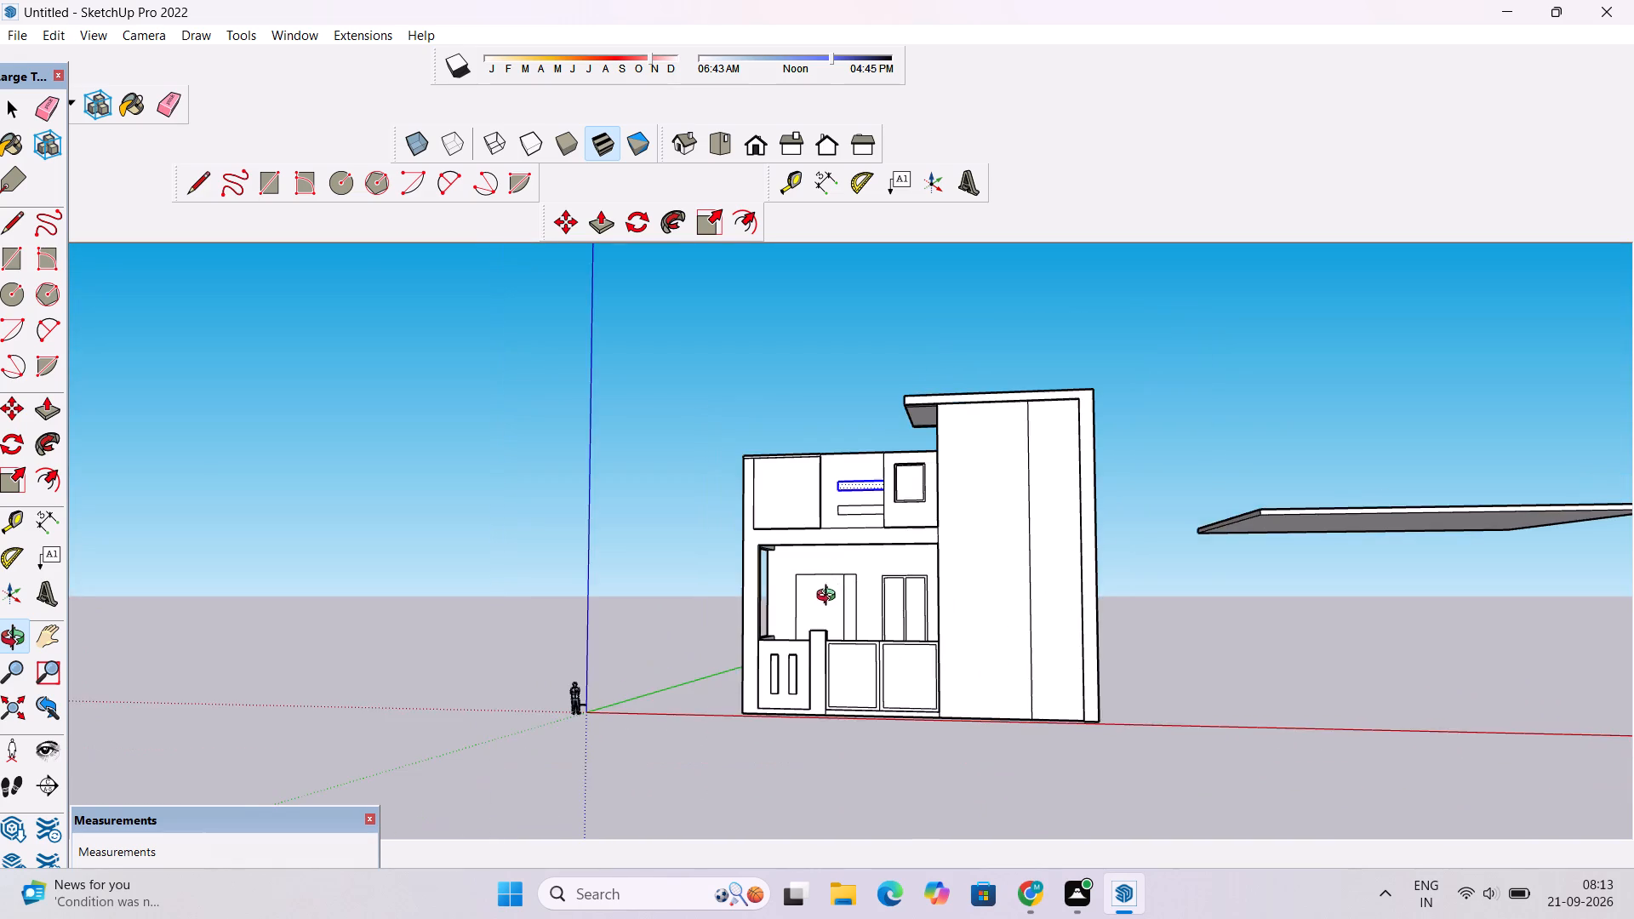
left_click_drag(826, 611, 592, 633)
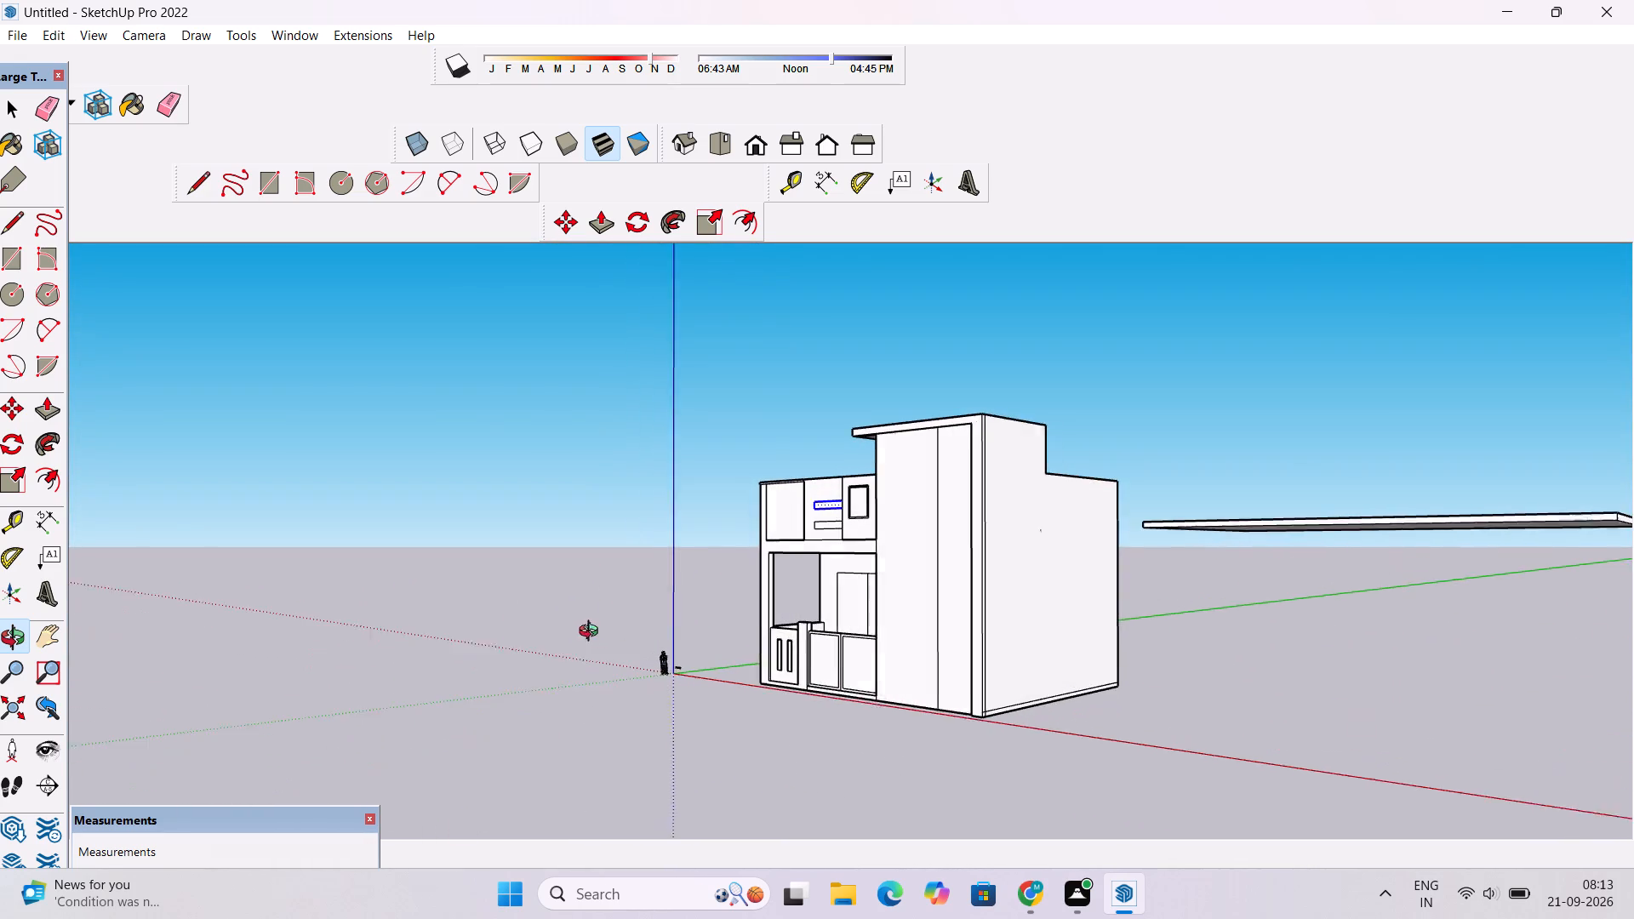
left_click_drag(592, 633, 580, 634)
left_click_drag(991, 619, 1390, 520)
scroll(1051, 591, "up", 4)
left_click_drag(974, 595, 969, 633)
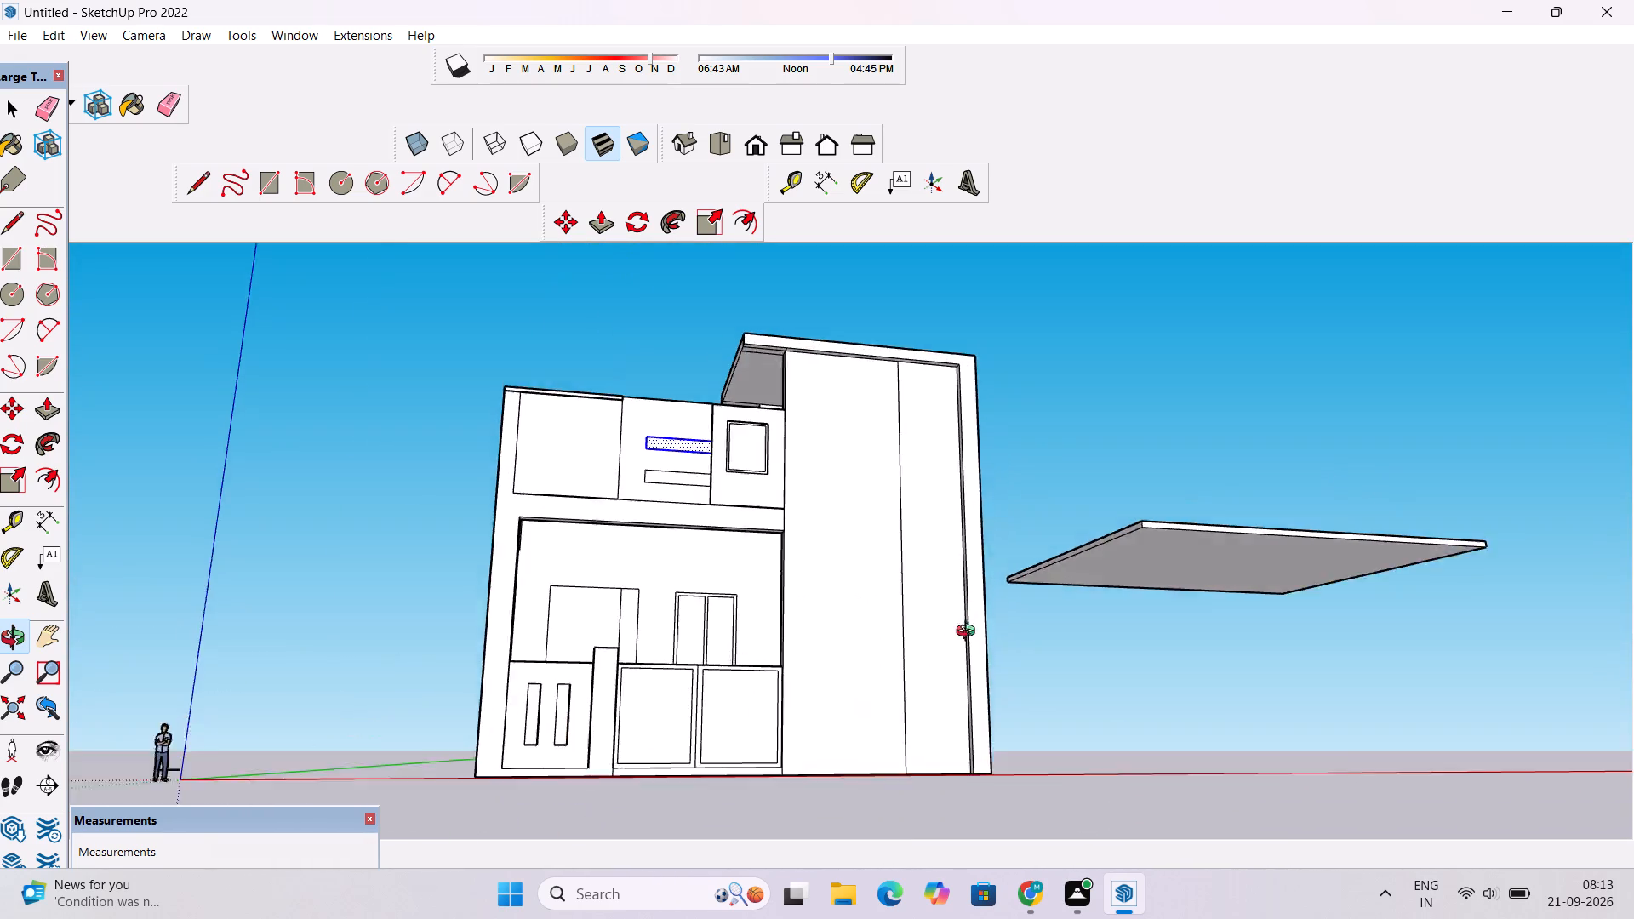
left_click_drag(969, 633, 963, 767)
left_click_drag(876, 635, 876, 688, "shift")
scroll(876, 688, "down", 3)
scroll(886, 639, "up", 3)
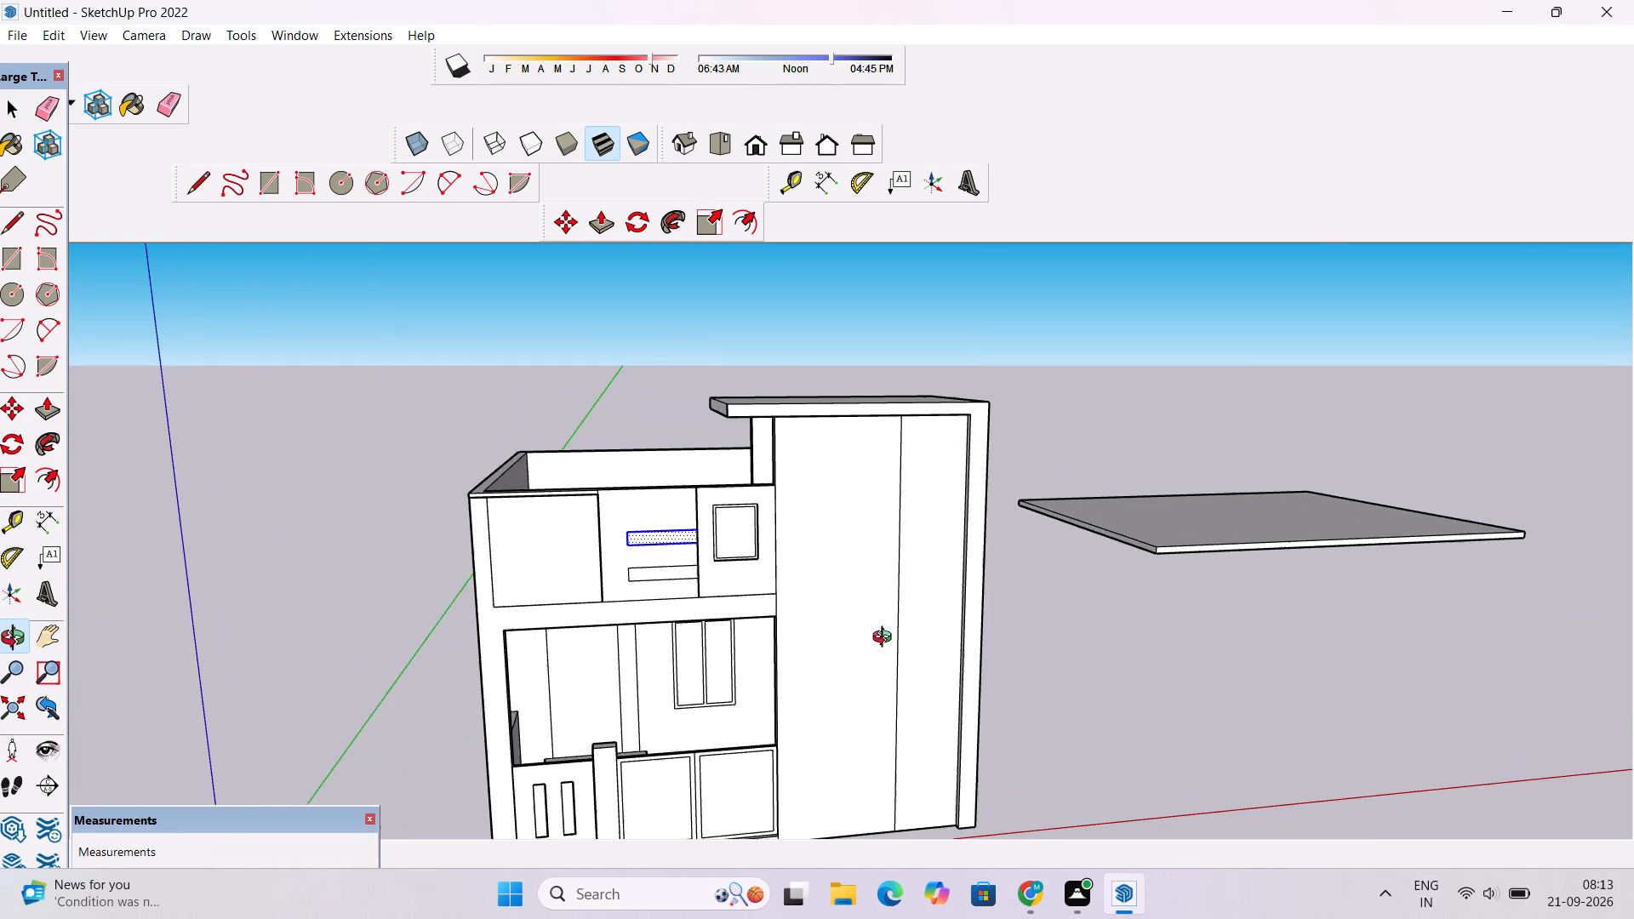
left_click_drag(886, 639, 953, 633)
left_click_drag(991, 576, 866, 641)
scroll(747, 580, "down", 4)
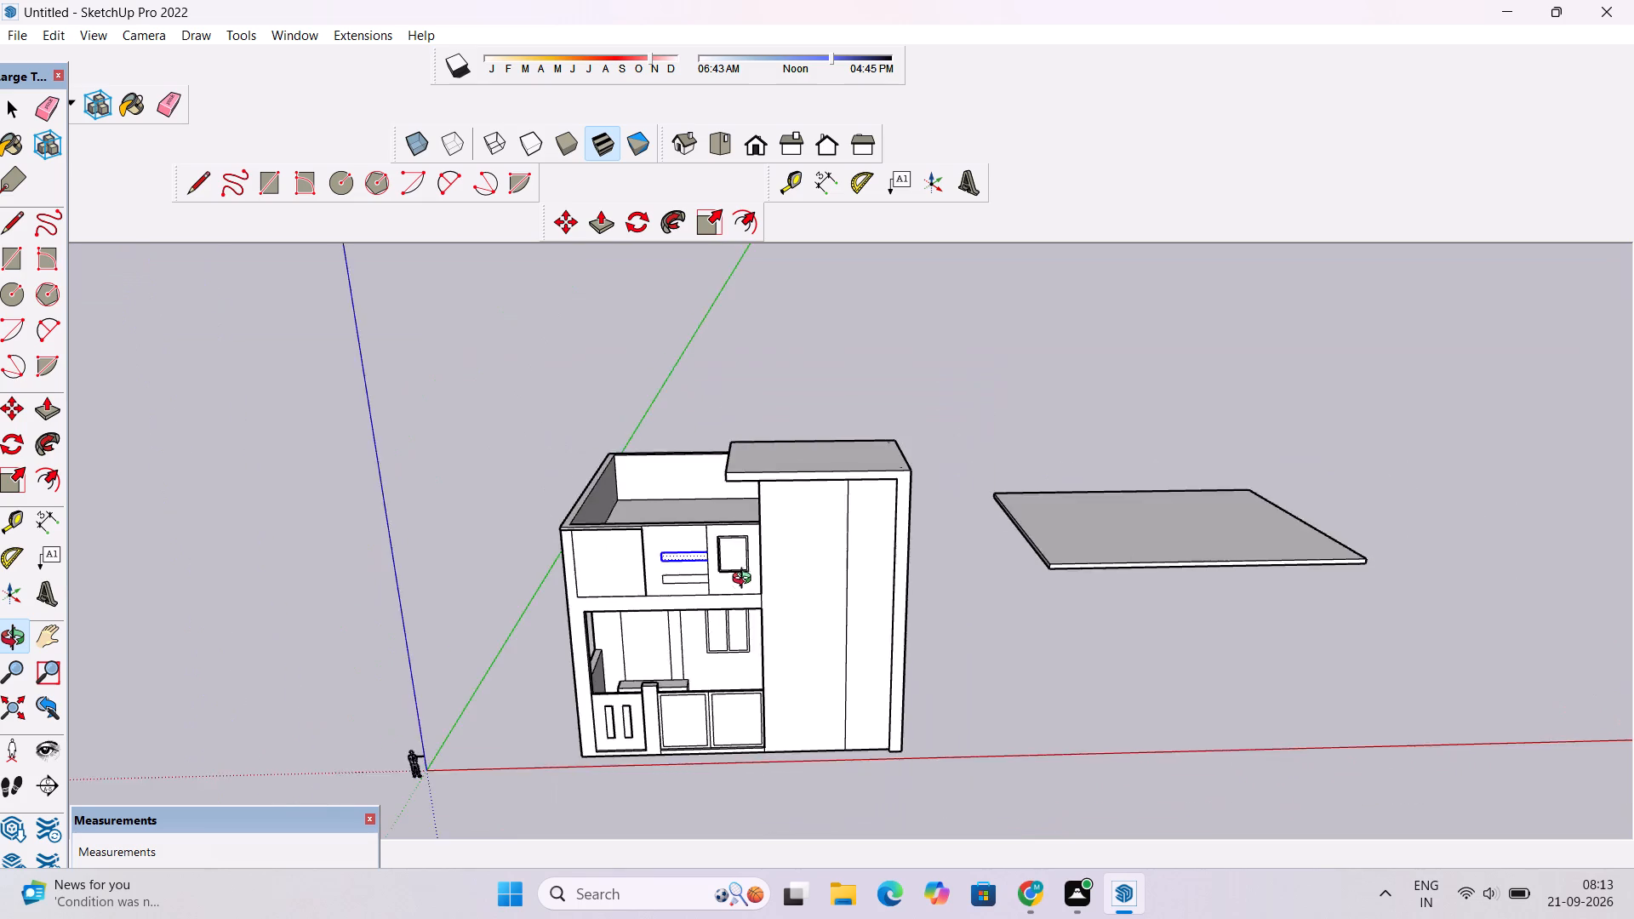
left_click_drag(746, 580, 1010, 671, "shift")
scroll(848, 608, "up", 8)
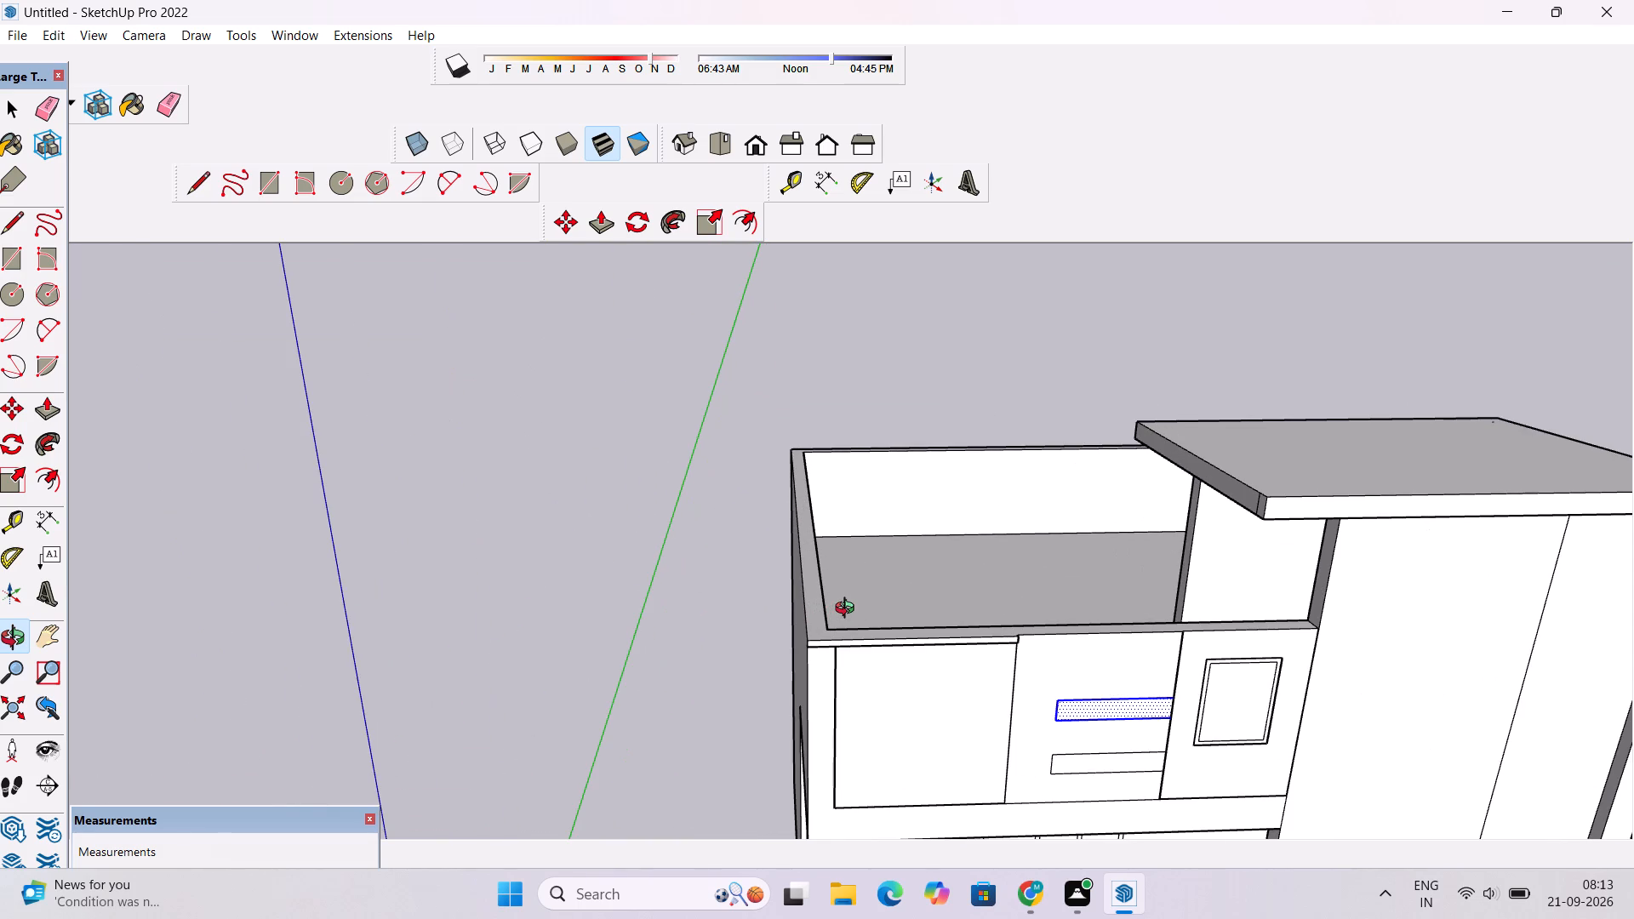
scroll(848, 610, "down", 3)
left_click_drag(957, 608, 761, 645, "shift")
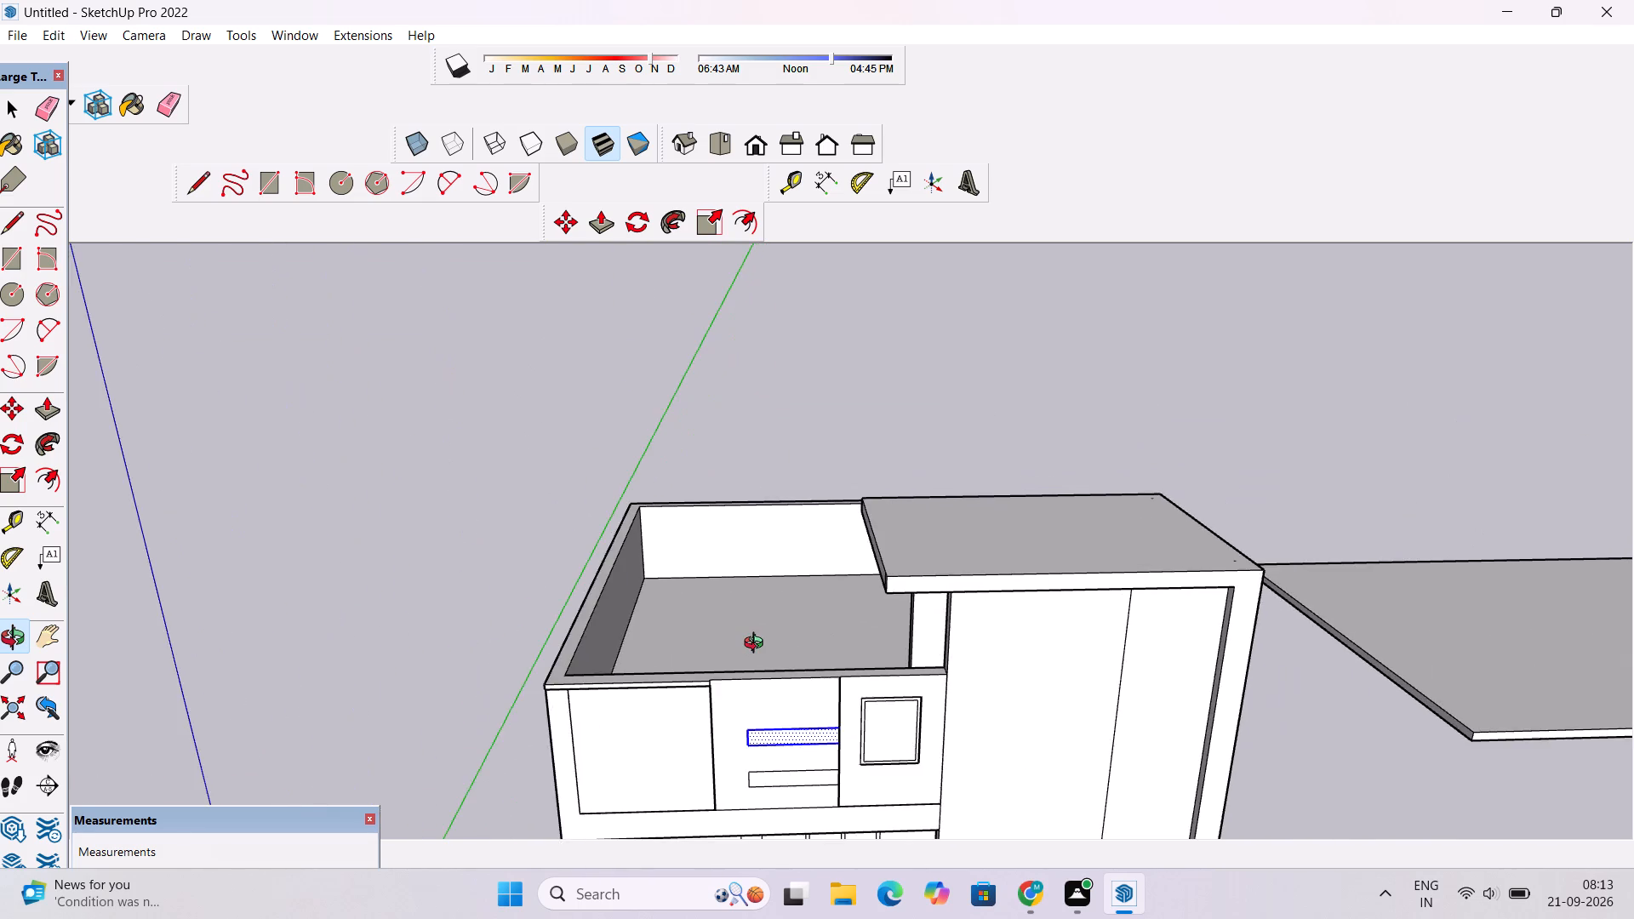
scroll(757, 645, "up", 3)
left_click_drag(791, 819, 789, 656)
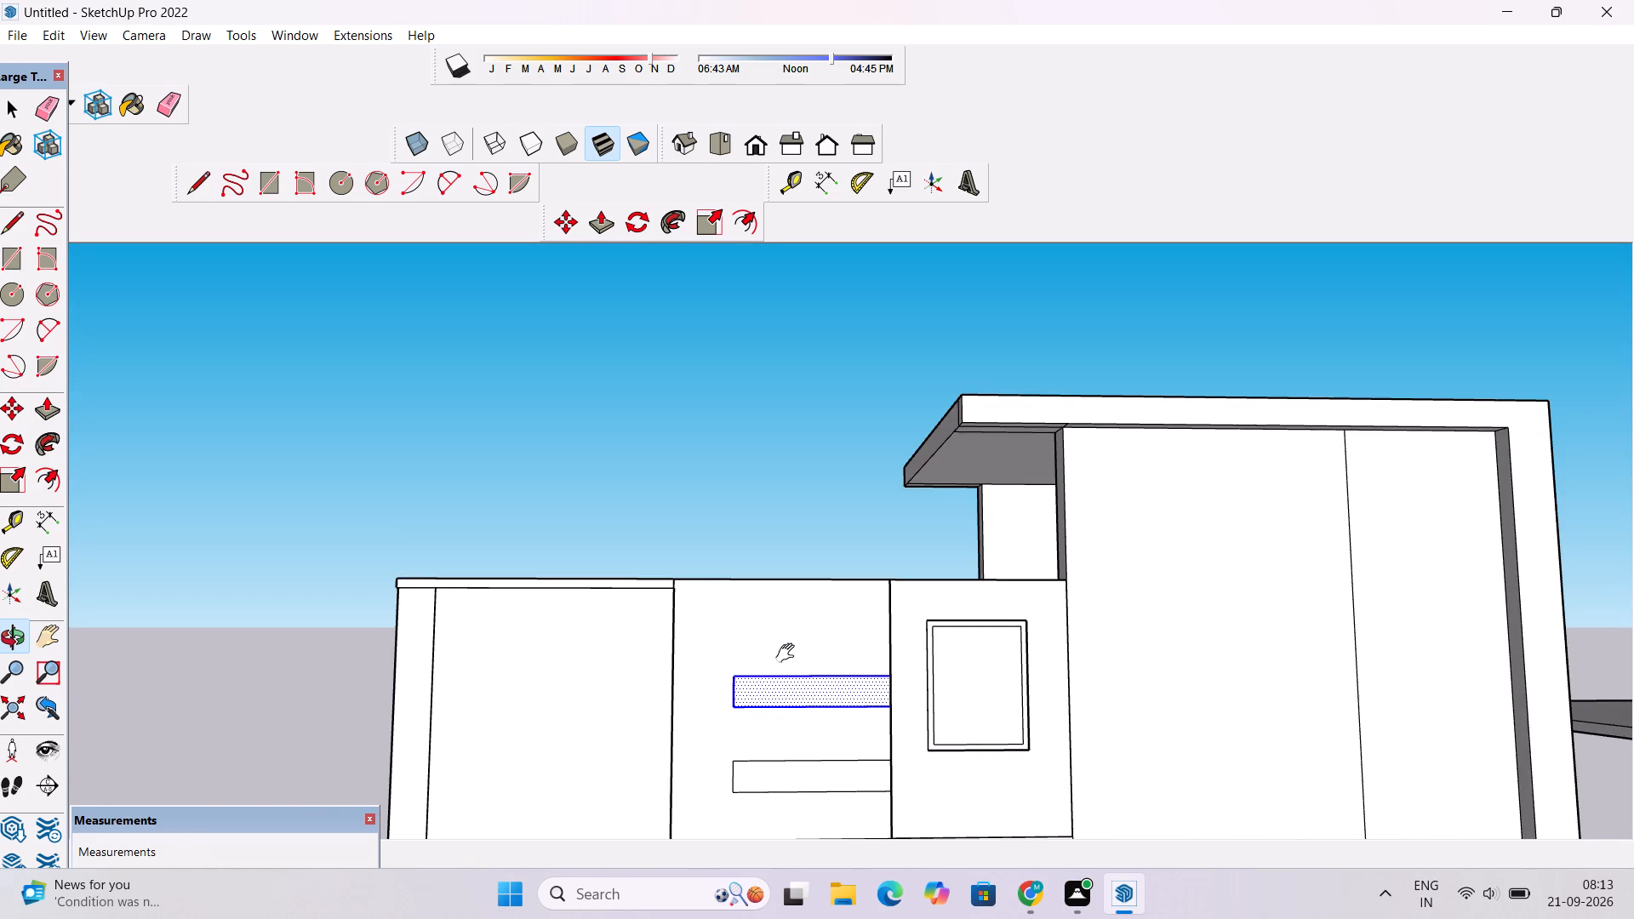
left_click_drag(789, 654, 792, 661, "shift")
scroll(791, 650, "down", 2)
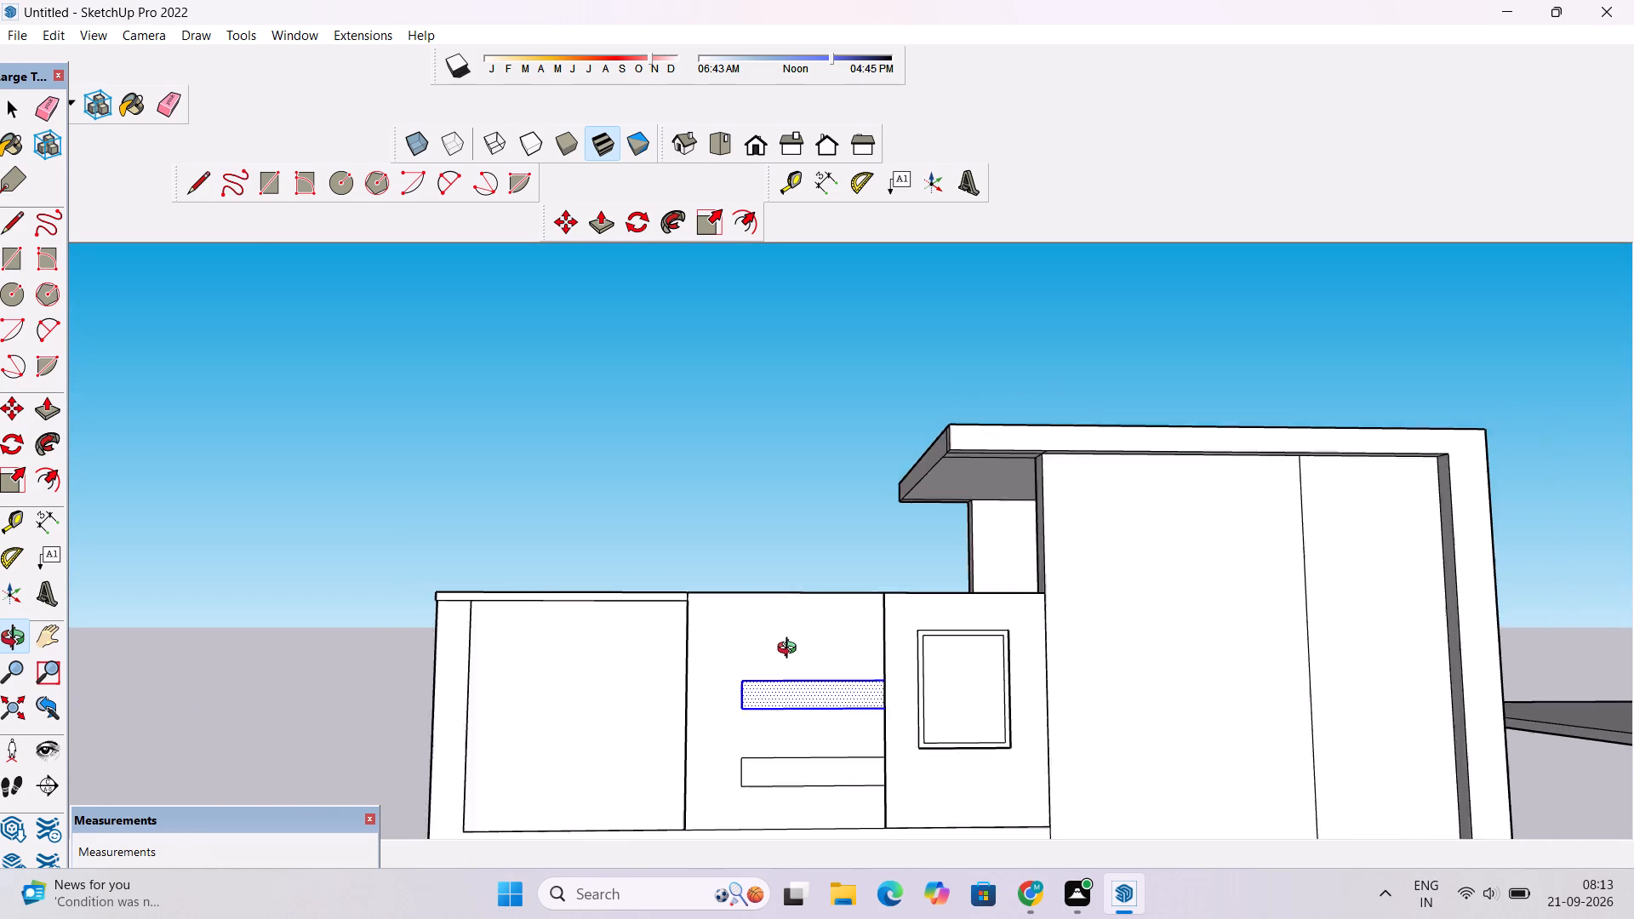
Examine the upper wall panels, the two horizontal strips and the parapet from level and raised viewpoints.
scroll(791, 650, "down", 4)
scroll(791, 650, "up", 4)
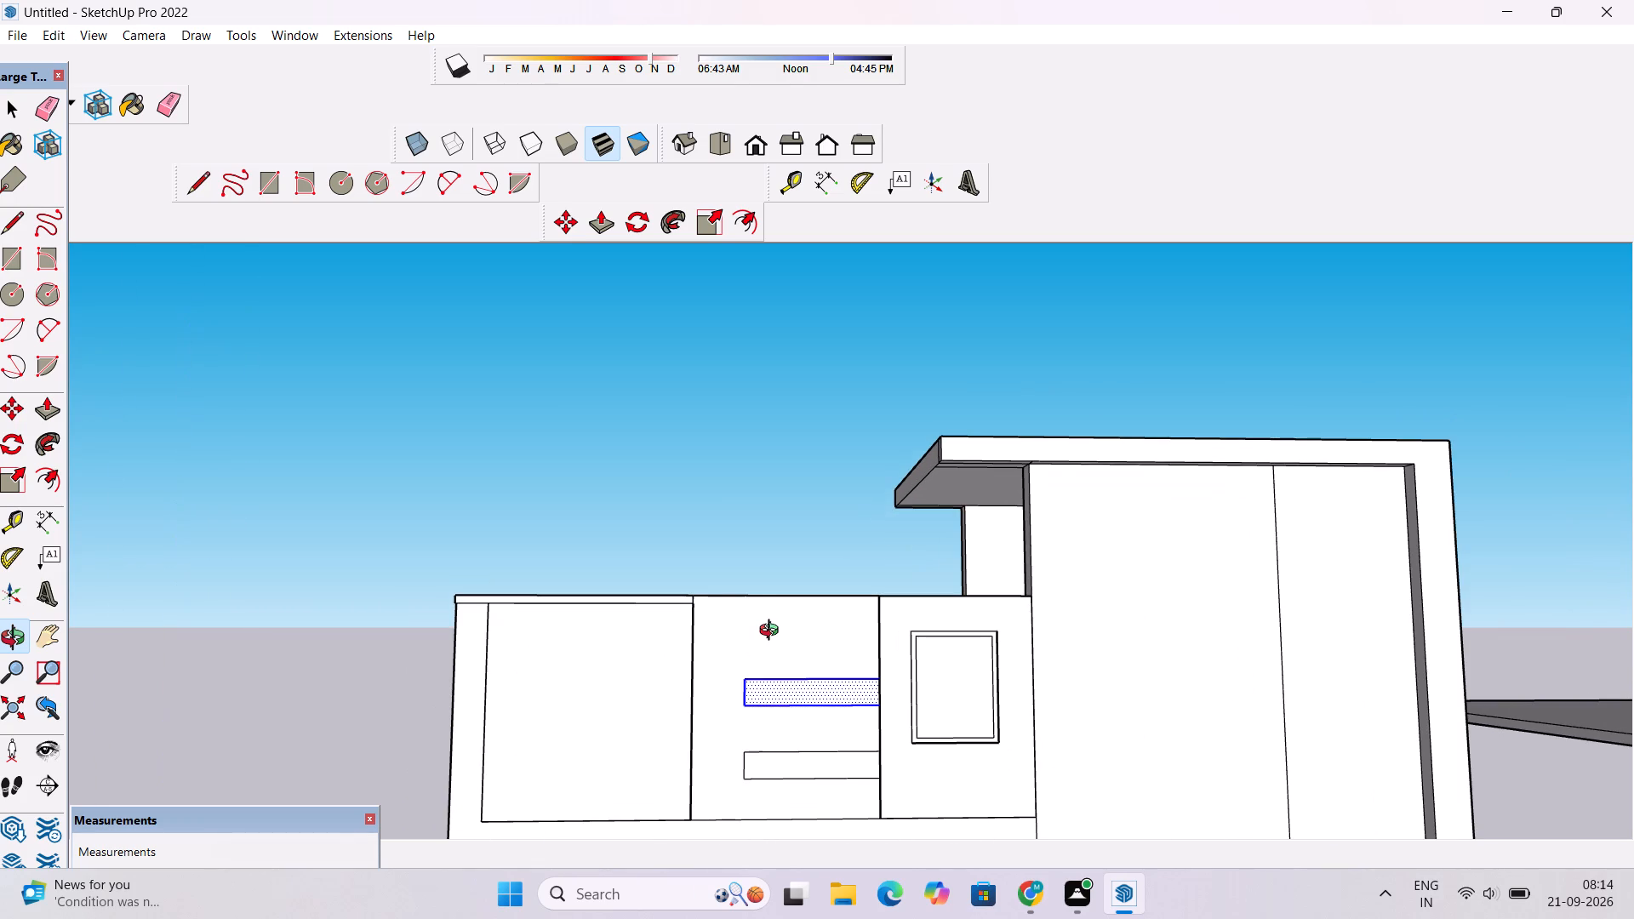
scroll(768, 627, "down", 6)
left_click_drag(768, 627, 778, 711)
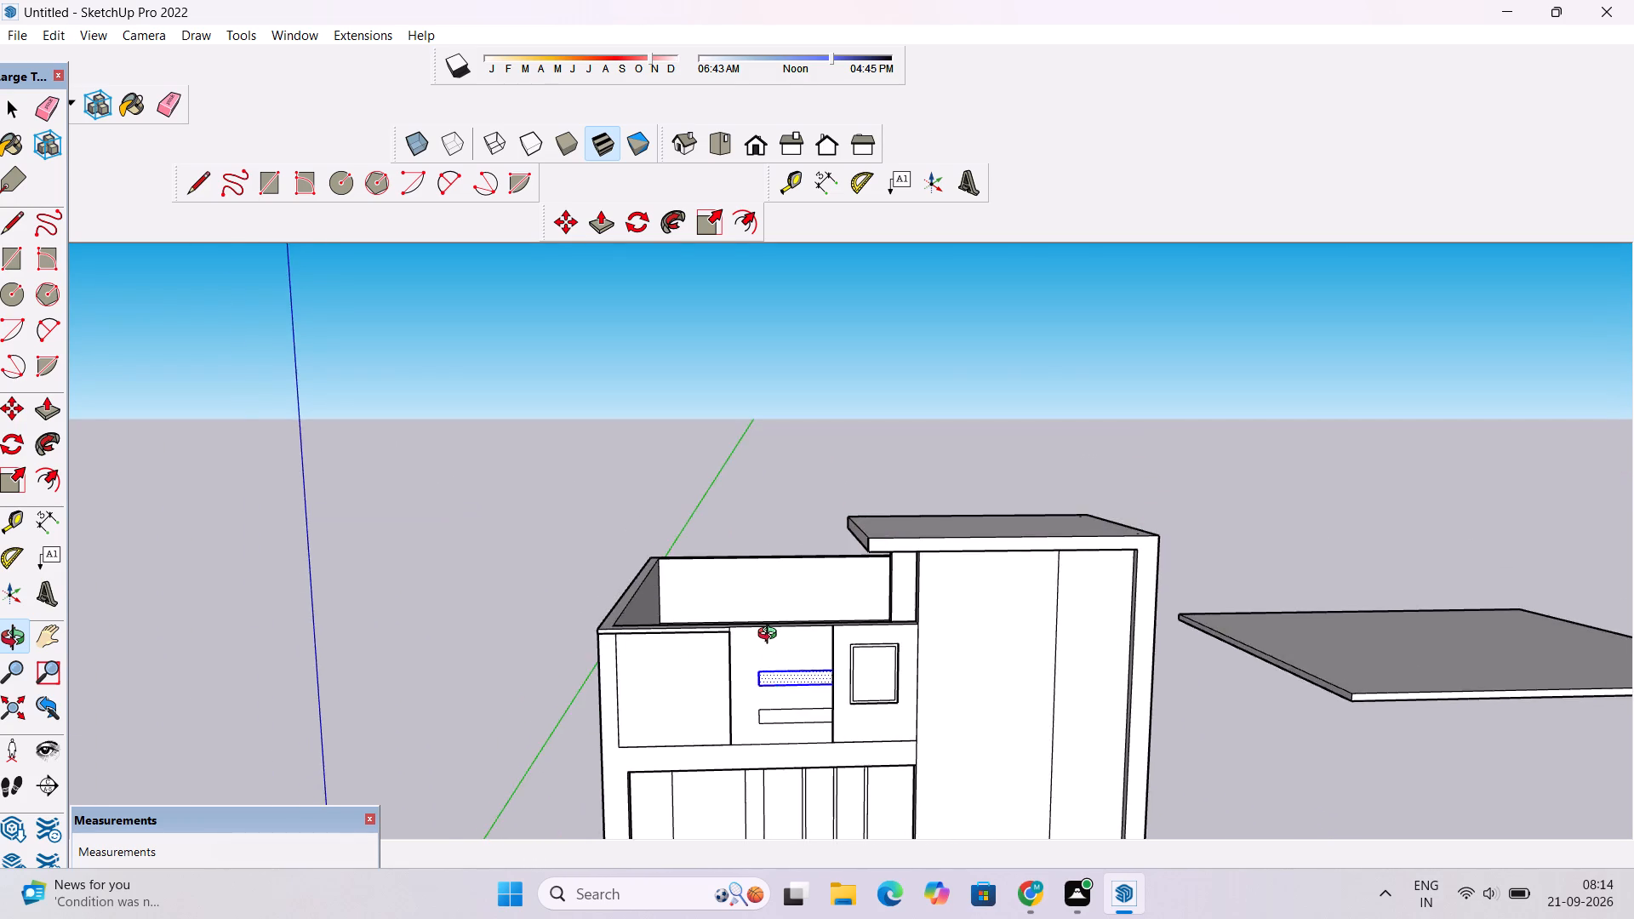
scroll(771, 636, "up", 9)
scroll(771, 636, "down", 2)
left_click_drag(771, 636, 768, 674)
scroll(768, 674, "down", 1)
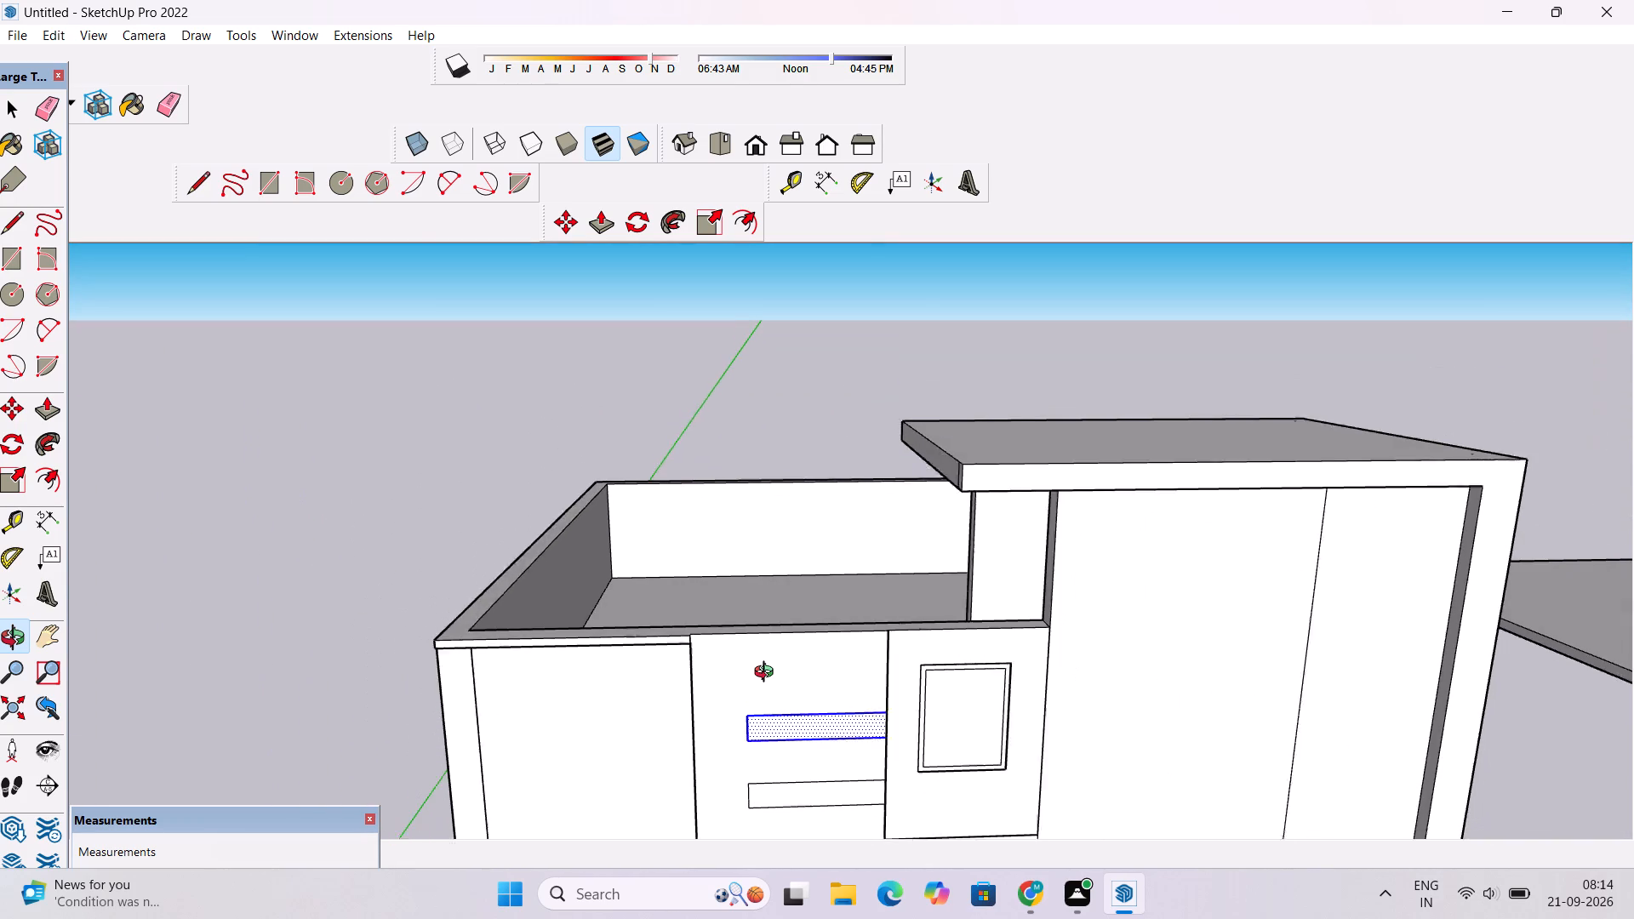
scroll(768, 674, "down", 1)
left_click_drag(768, 651, 763, 611, "shift")
scroll(763, 611, "down", 2)
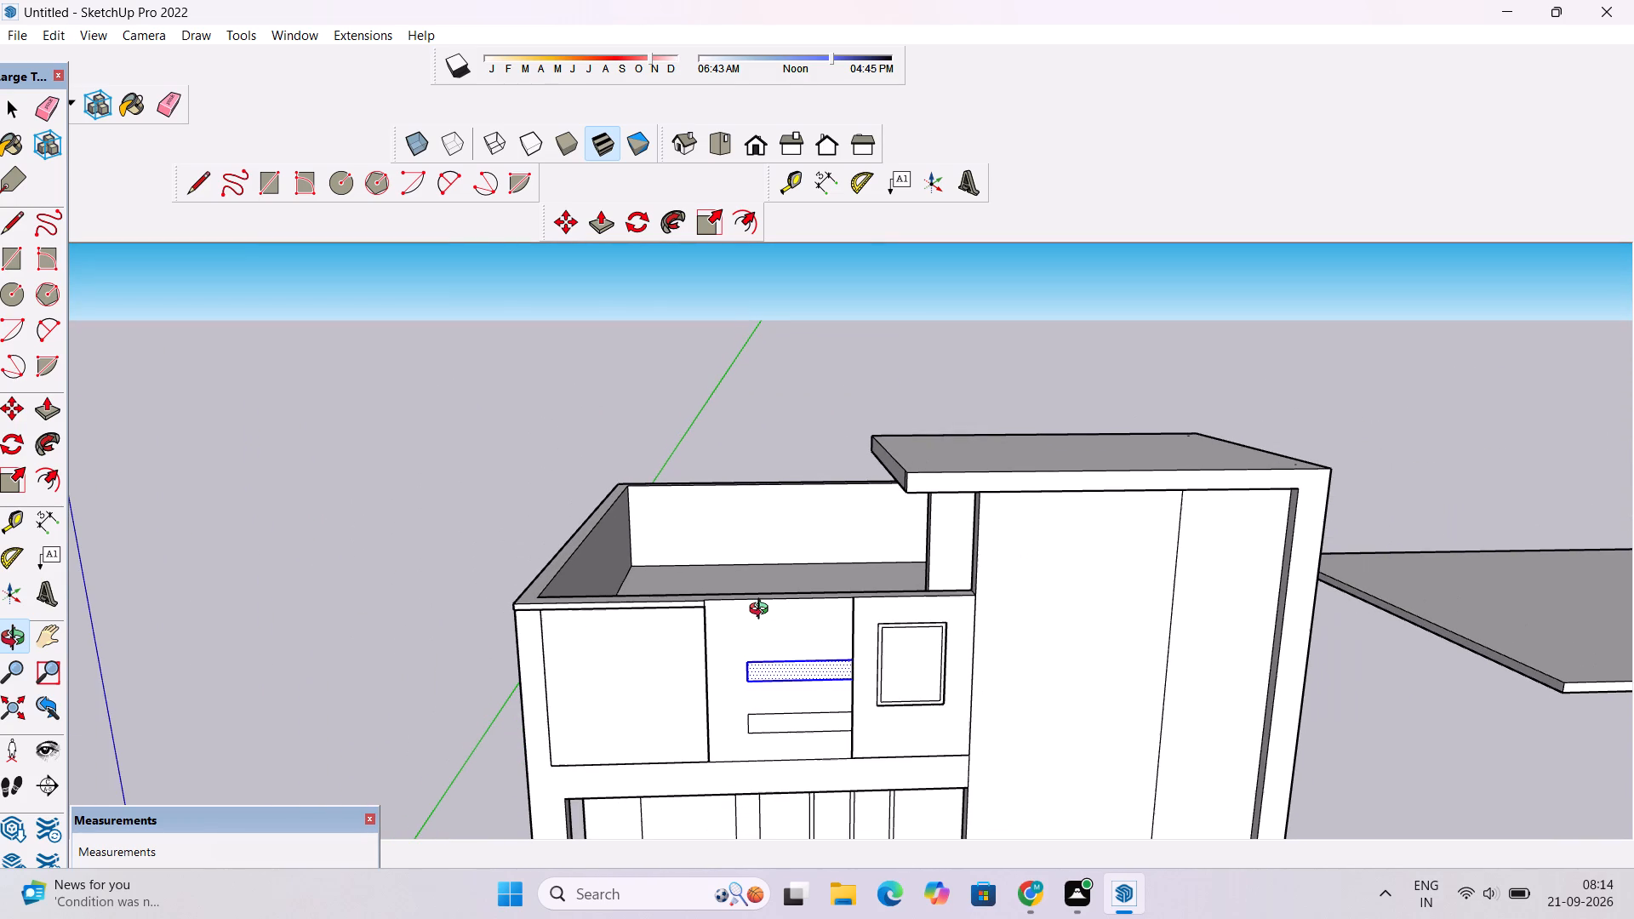
scroll(763, 611, "down", 3)
left_click_drag(763, 611, 762, 636)
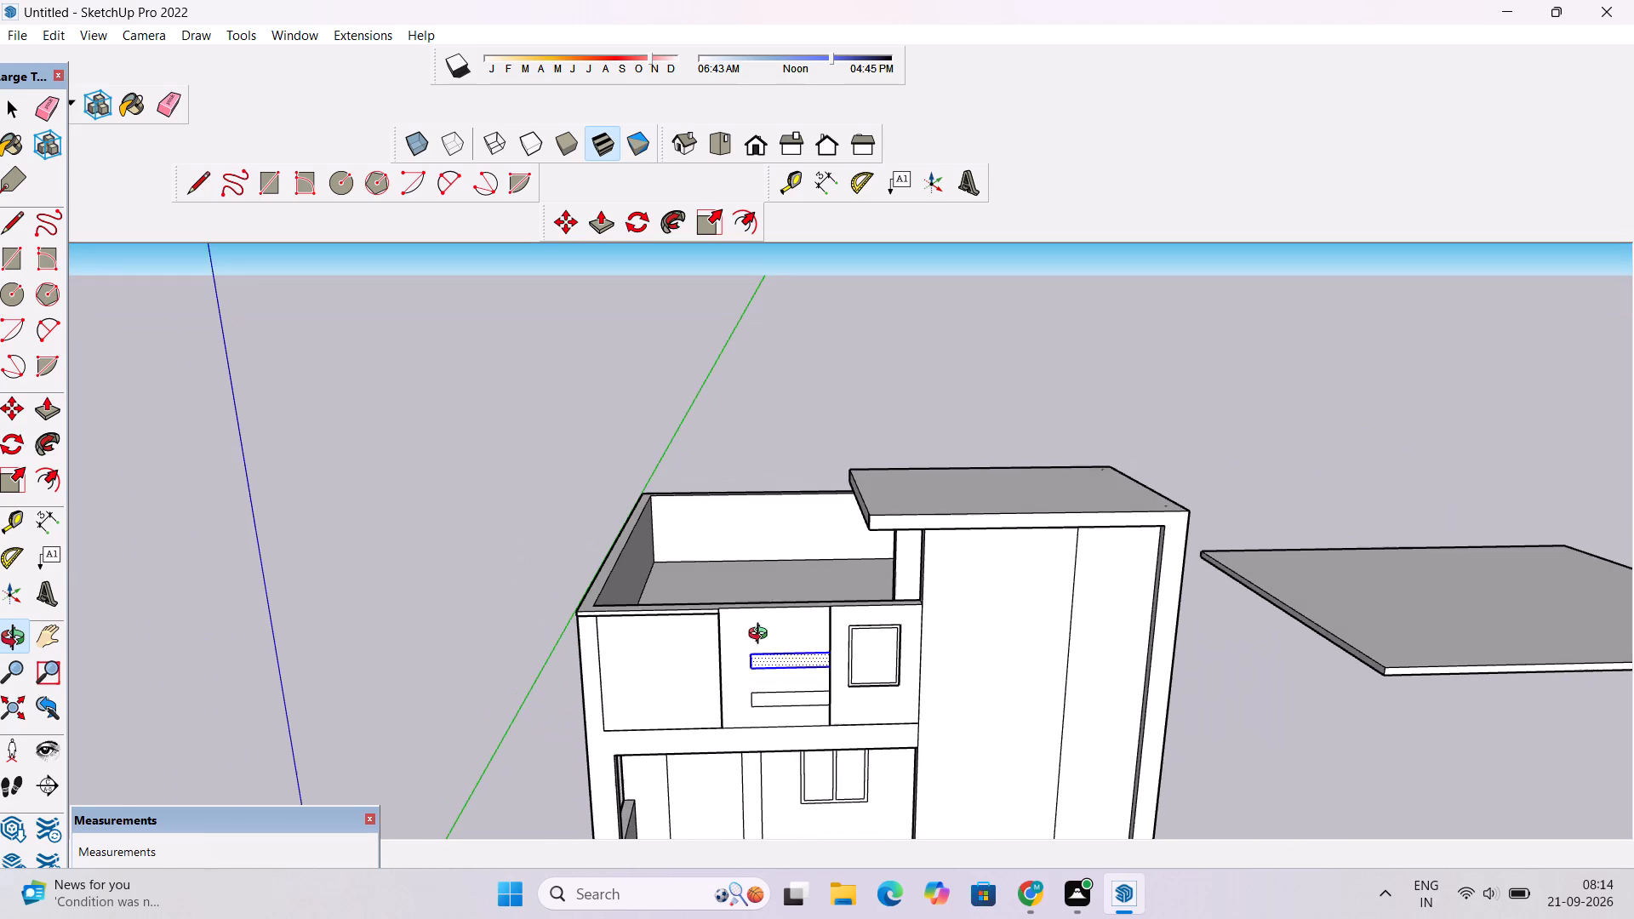
scroll(762, 636, "up", 2)
left_click_drag(762, 636, 765, 648)
scroll(765, 648, "up", 8)
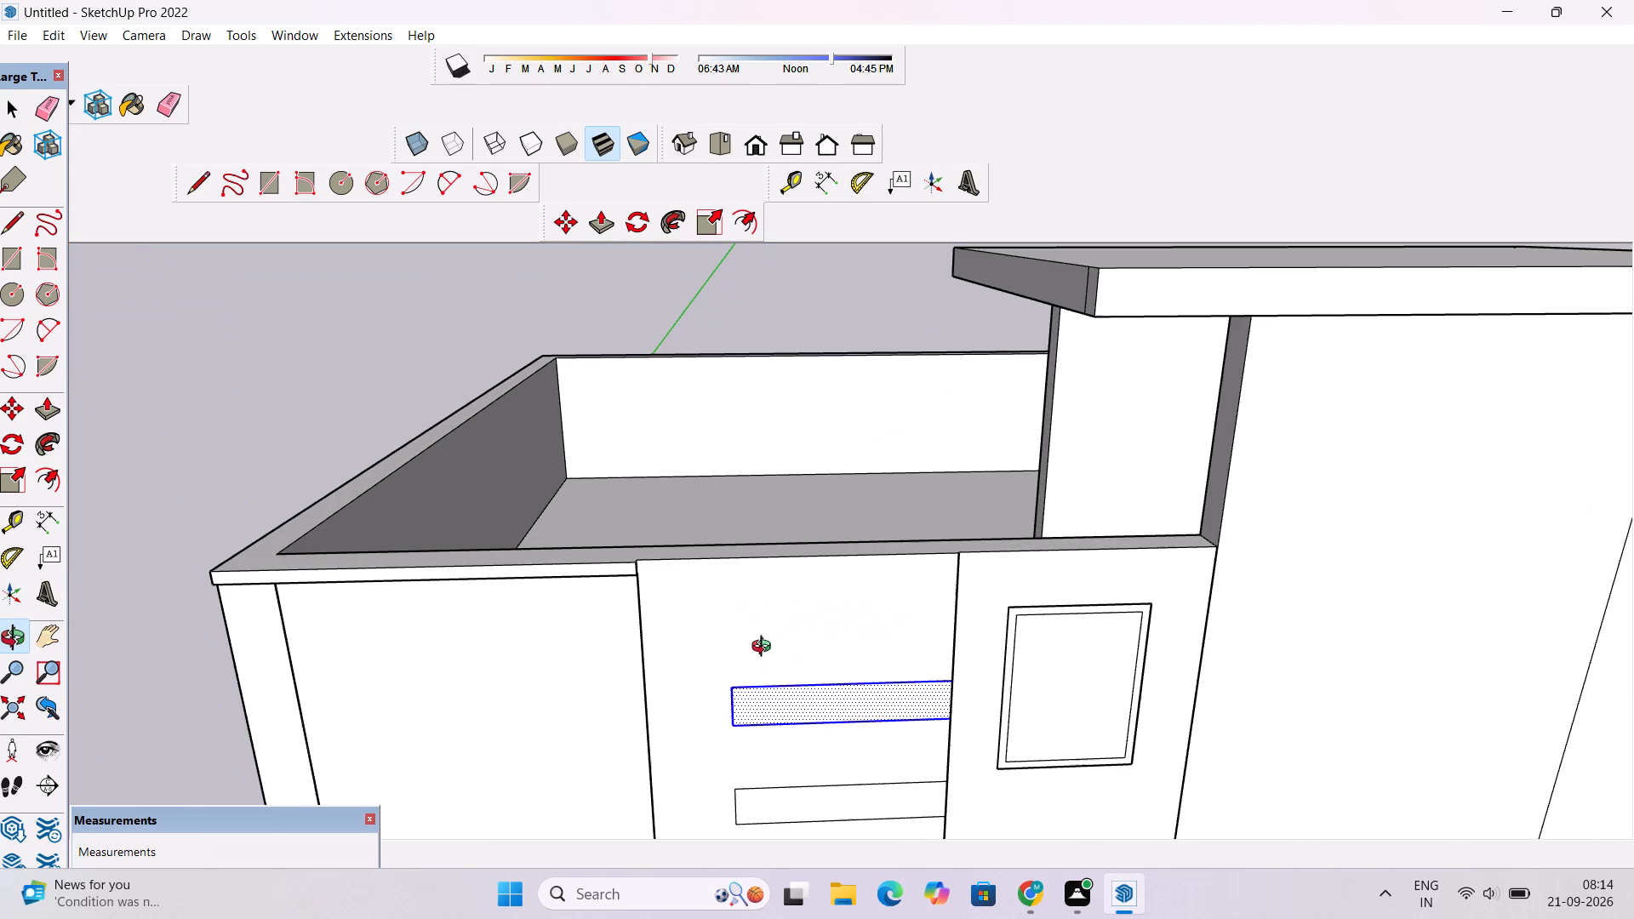
left_click_drag(765, 648, 765, 656, "shift")
scroll(765, 656, "up", 2)
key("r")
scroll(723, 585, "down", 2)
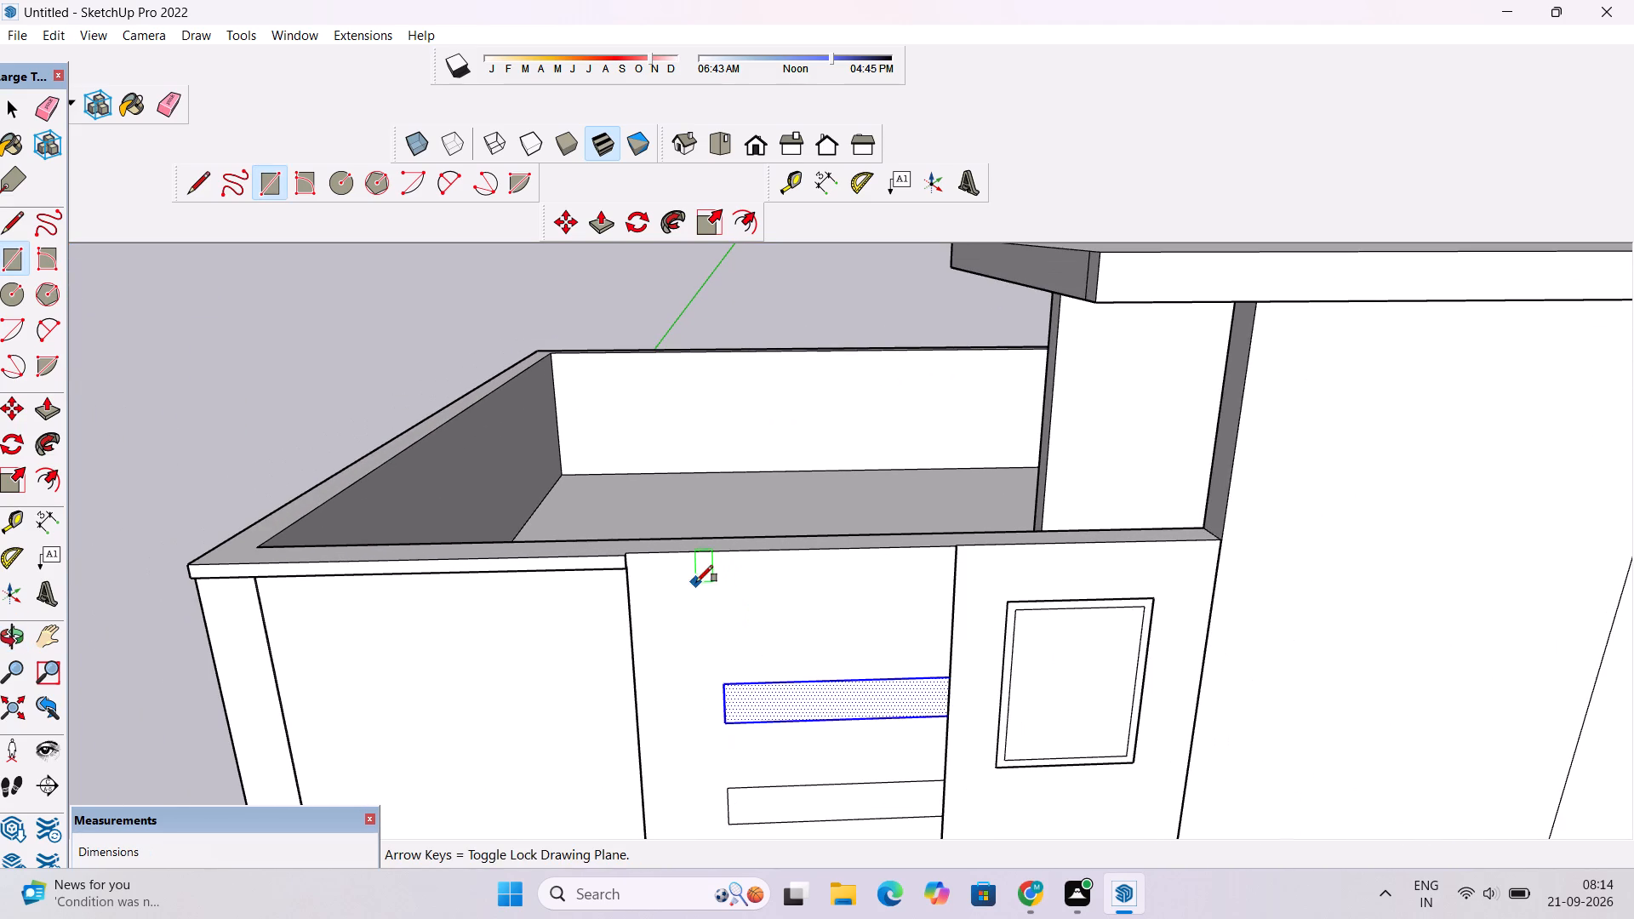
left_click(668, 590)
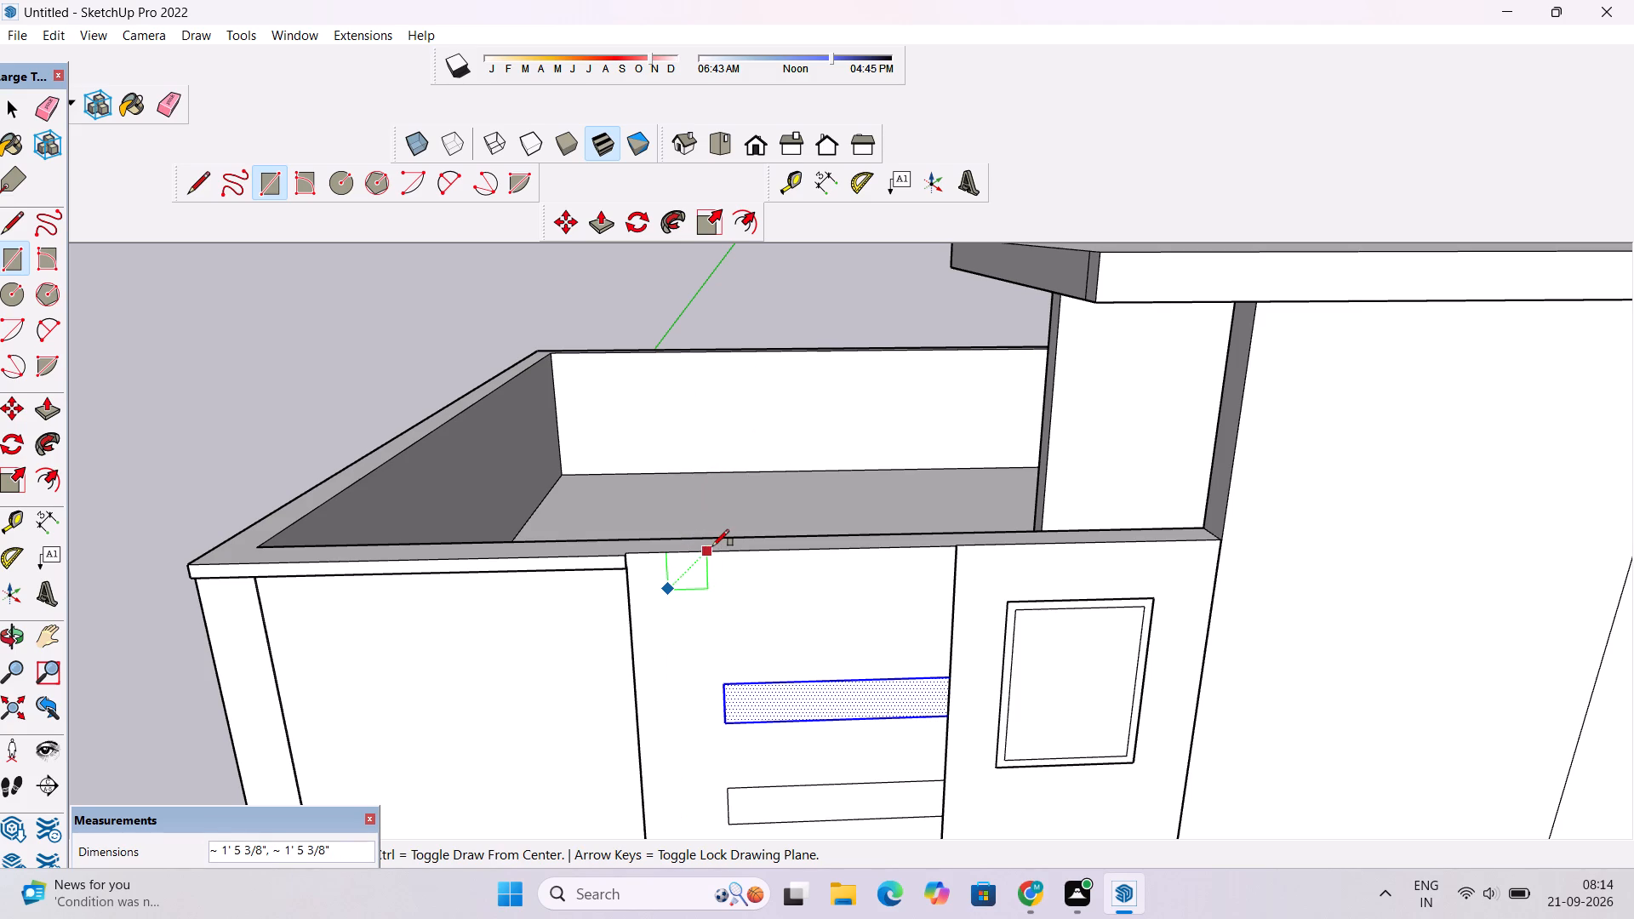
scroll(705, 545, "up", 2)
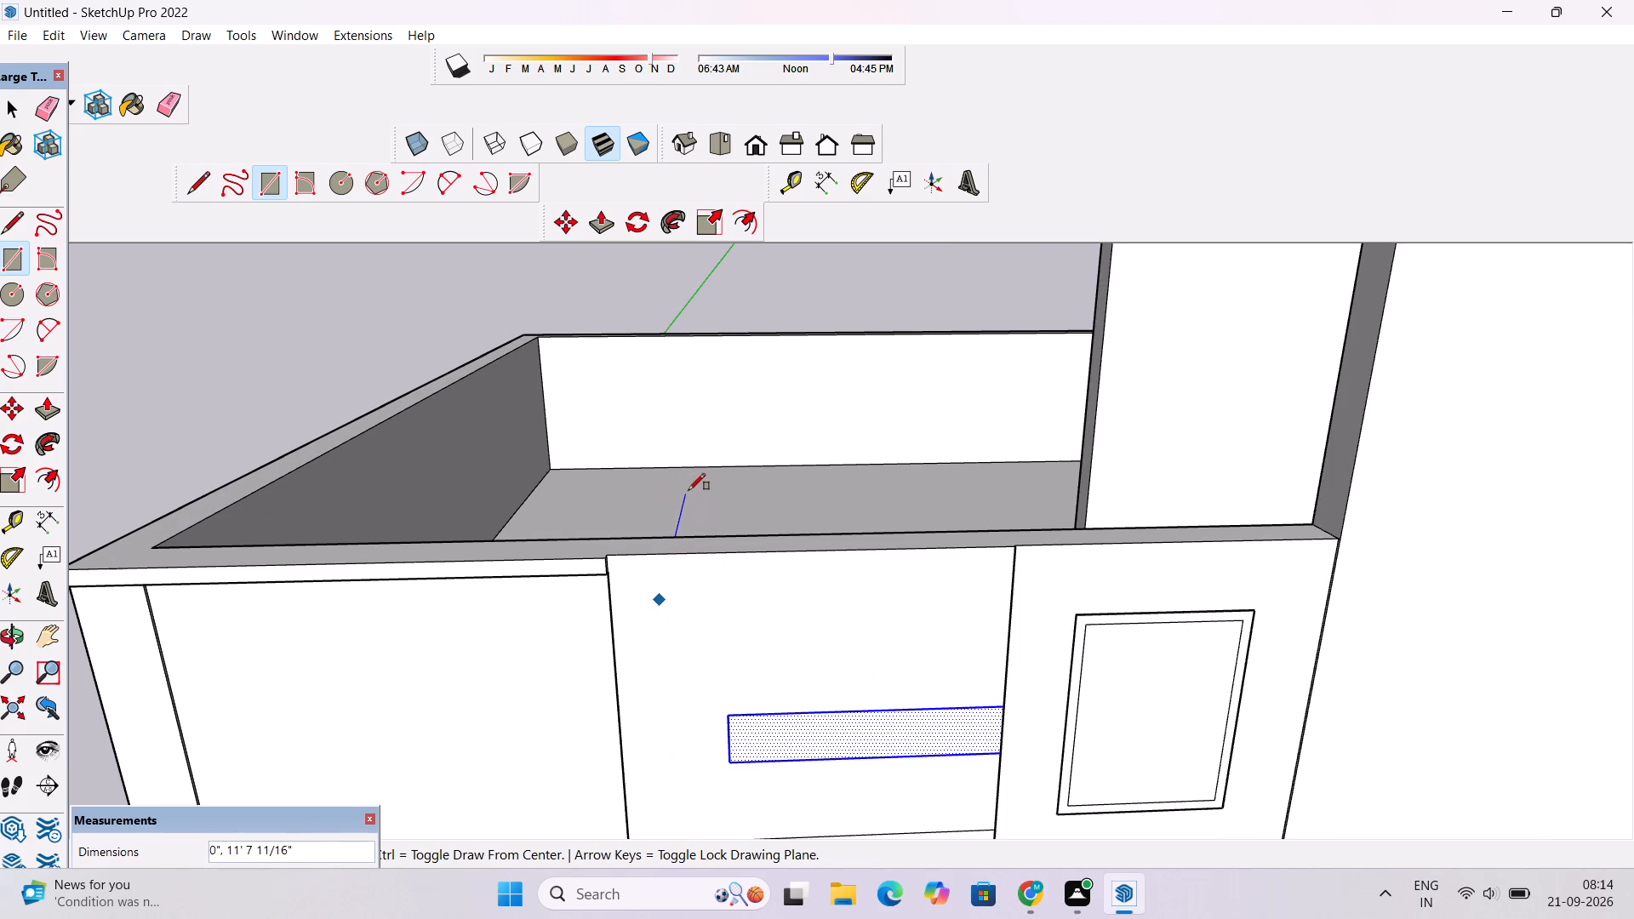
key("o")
Examine the whole house from raised viewpoints, and the middle upper panel's top edge in the standard front view.
scroll(700, 579, "down", 7)
left_click_drag(718, 712, 718, 624)
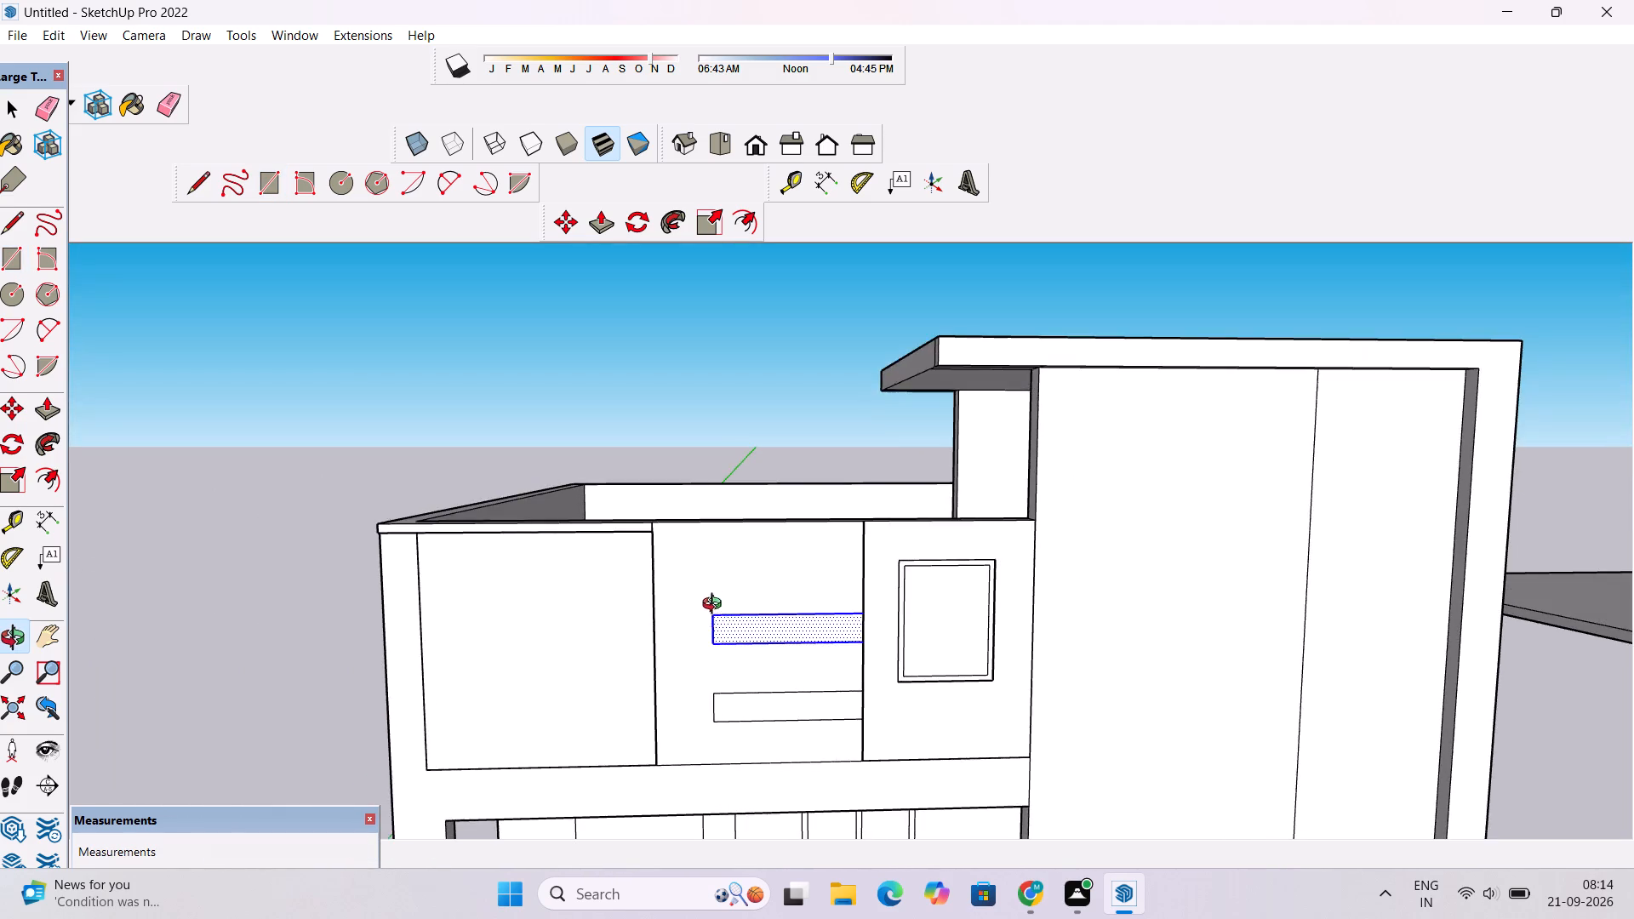
scroll(712, 587, "down", 5)
left_click_drag(768, 618, 732, 649)
scroll(718, 640, "down", 5)
left_click_drag(717, 638, 762, 644)
left_click_drag(795, 664, 768, 663)
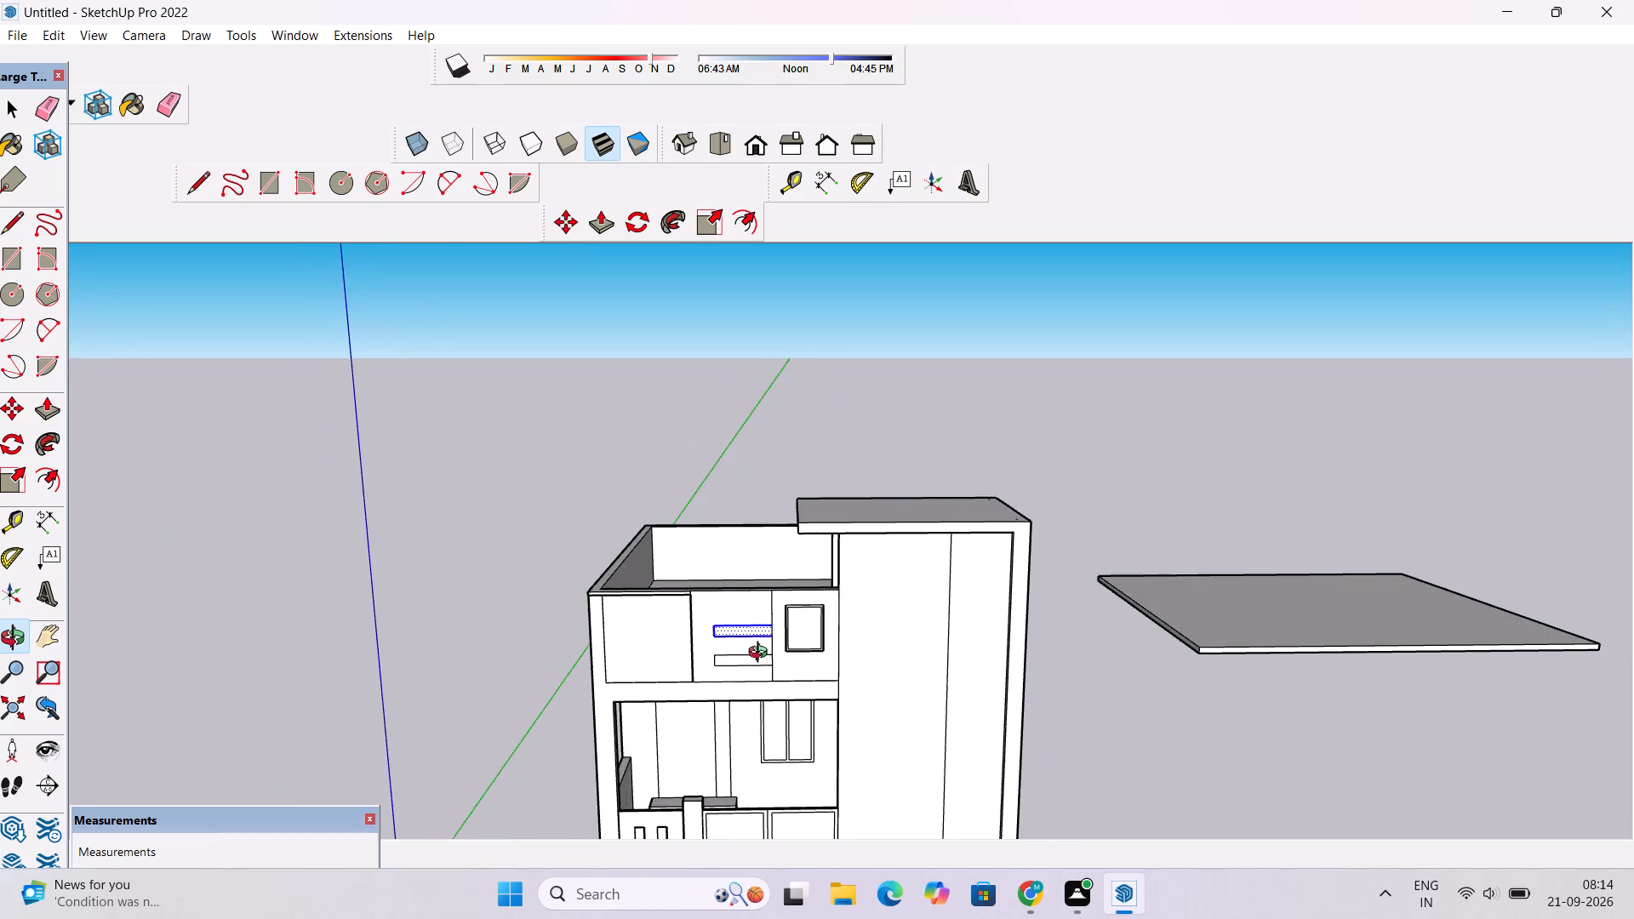
scroll(760, 645, "down", 4)
left_click_drag(719, 674, 897, 640, "shift")
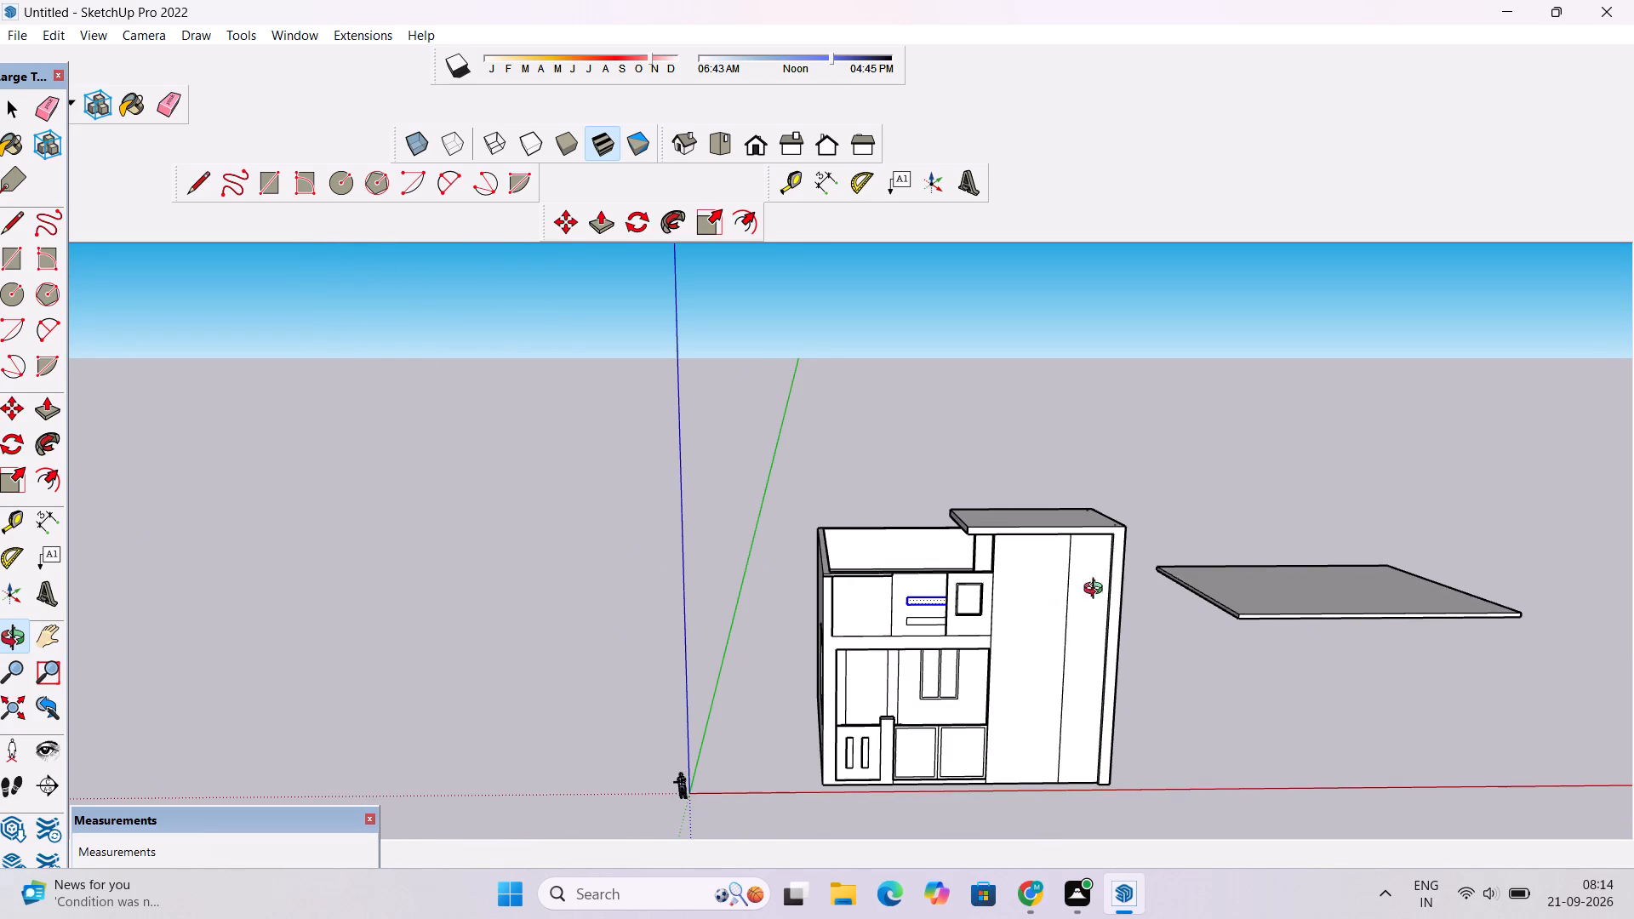
scroll(1109, 588, "up", 3)
scroll(1109, 588, "down", 3)
left_click_drag(1113, 613, 985, 598, "shift")
scroll(877, 629, "up", 7)
left_click_drag(779, 621, 786, 634, "shift")
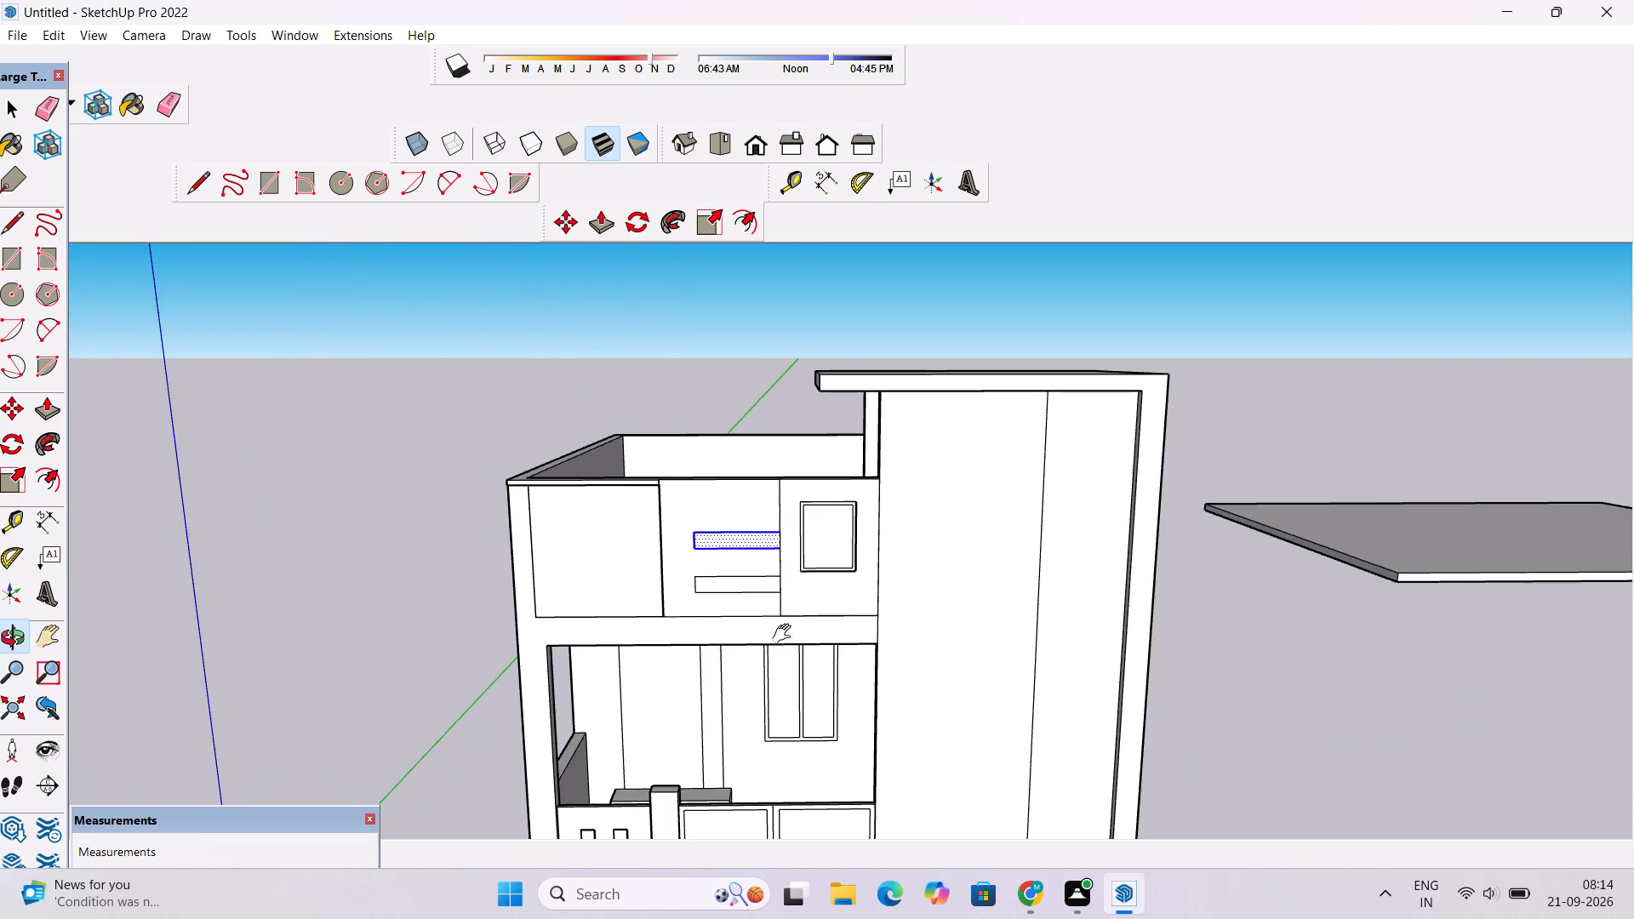
left_click_drag(786, 634, 808, 676, "shift")
left_click(756, 151)
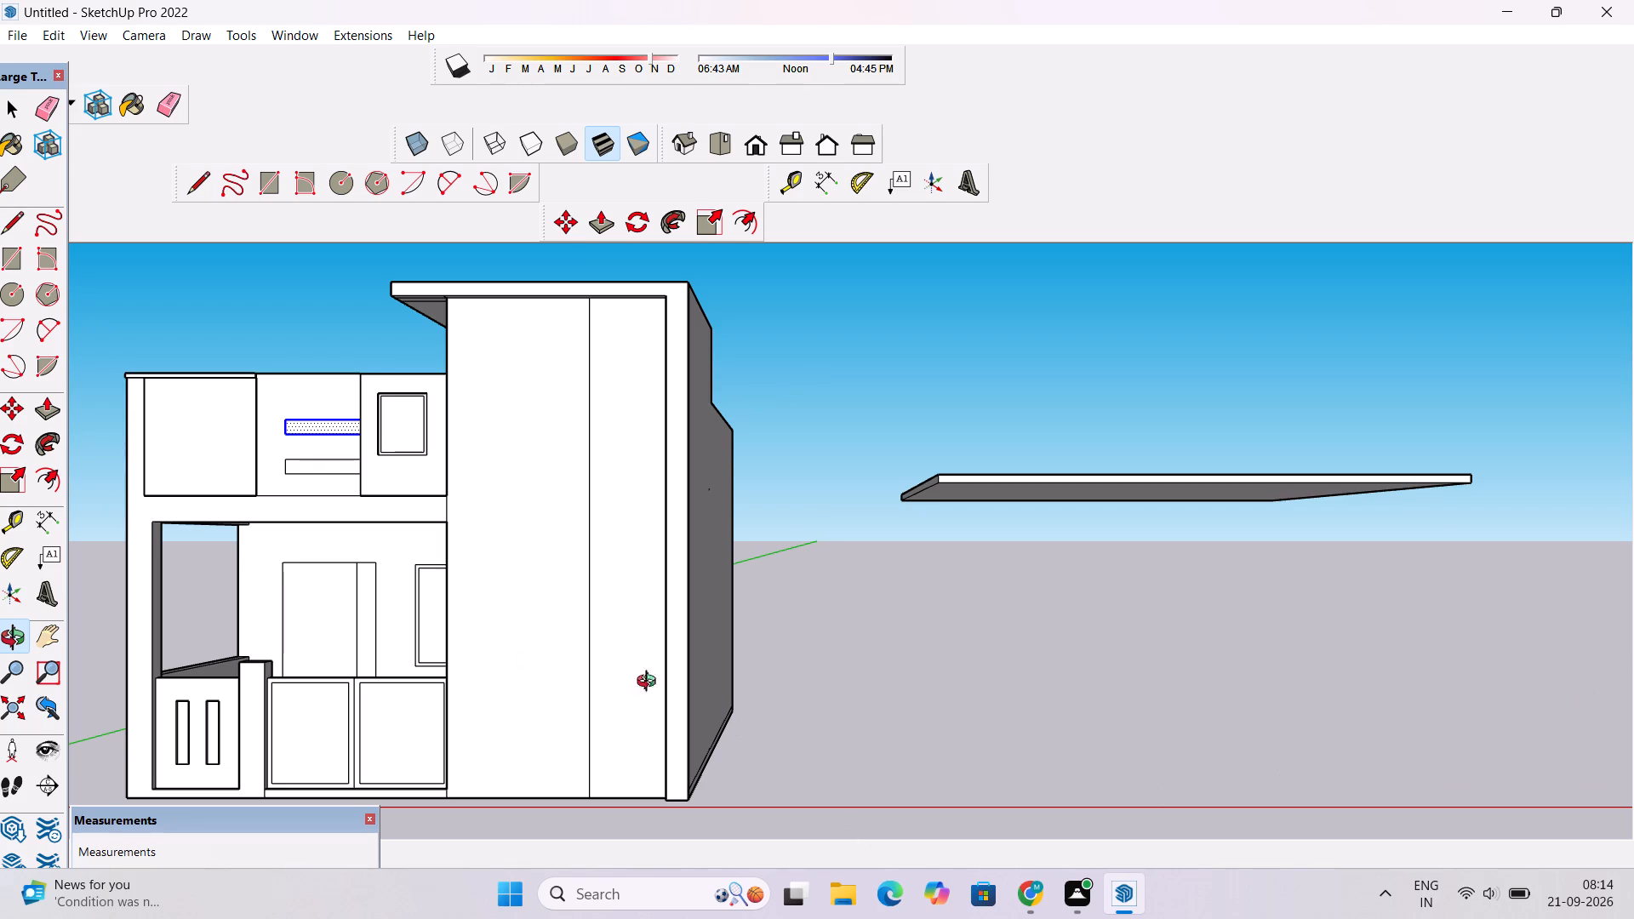
left_click(47, 639)
left_click_drag(293, 545, 580, 579)
left_click_drag(631, 505, 642, 557)
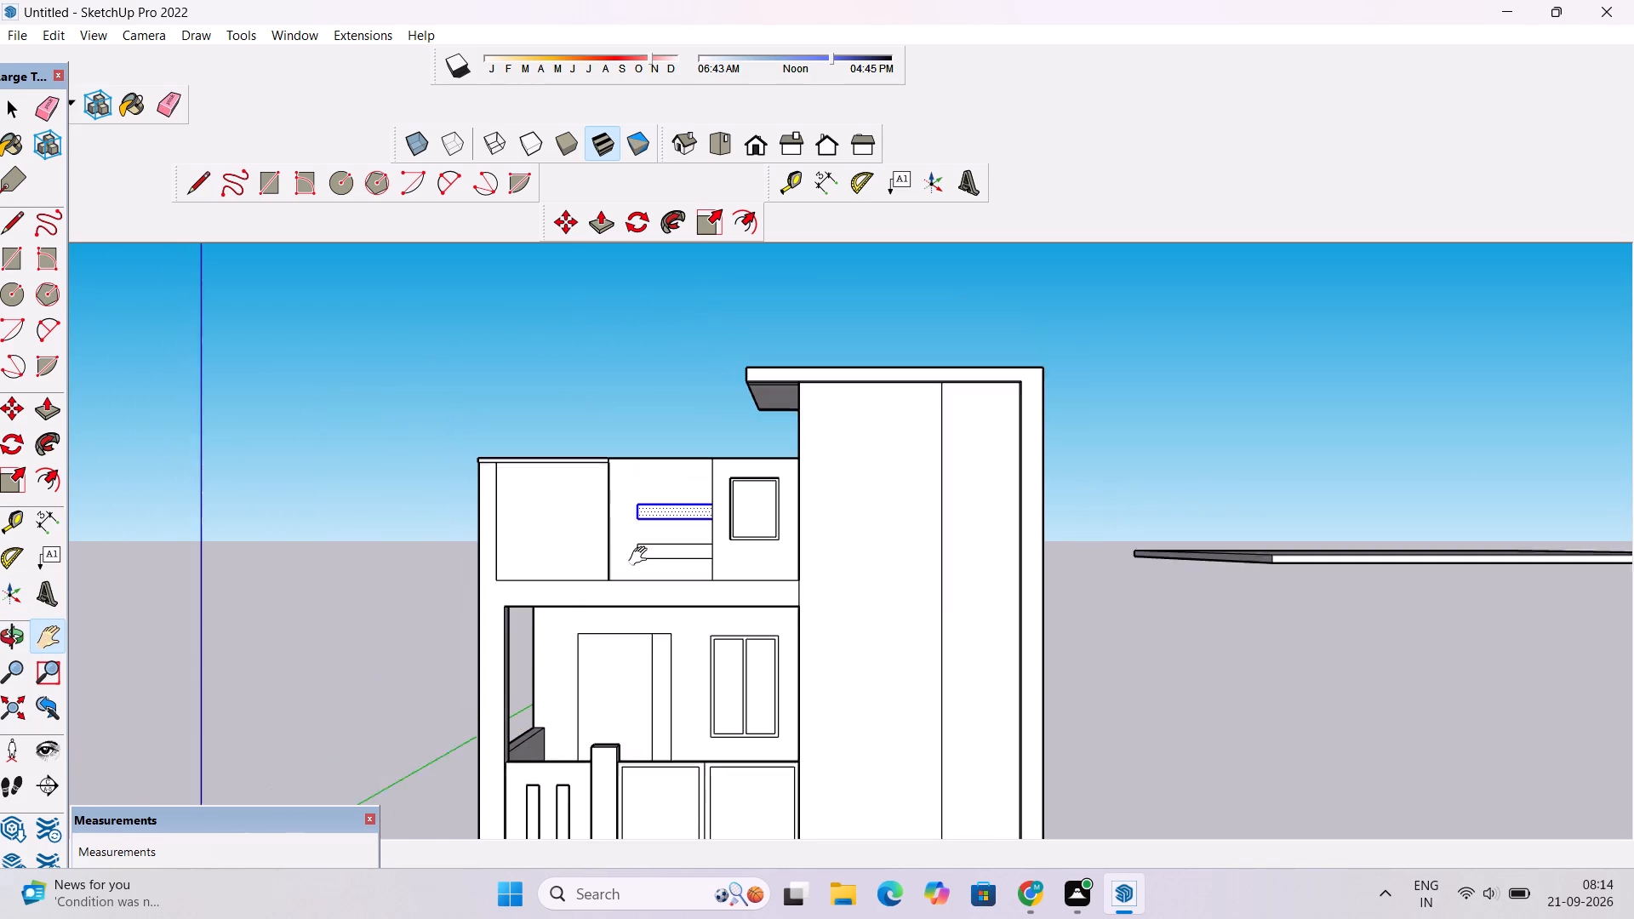
left_click_drag(642, 557, 642, 566)
left_click_drag(650, 483, 651, 469)
left_click_drag(651, 469, 643, 541)
scroll(642, 547, "up", 4)
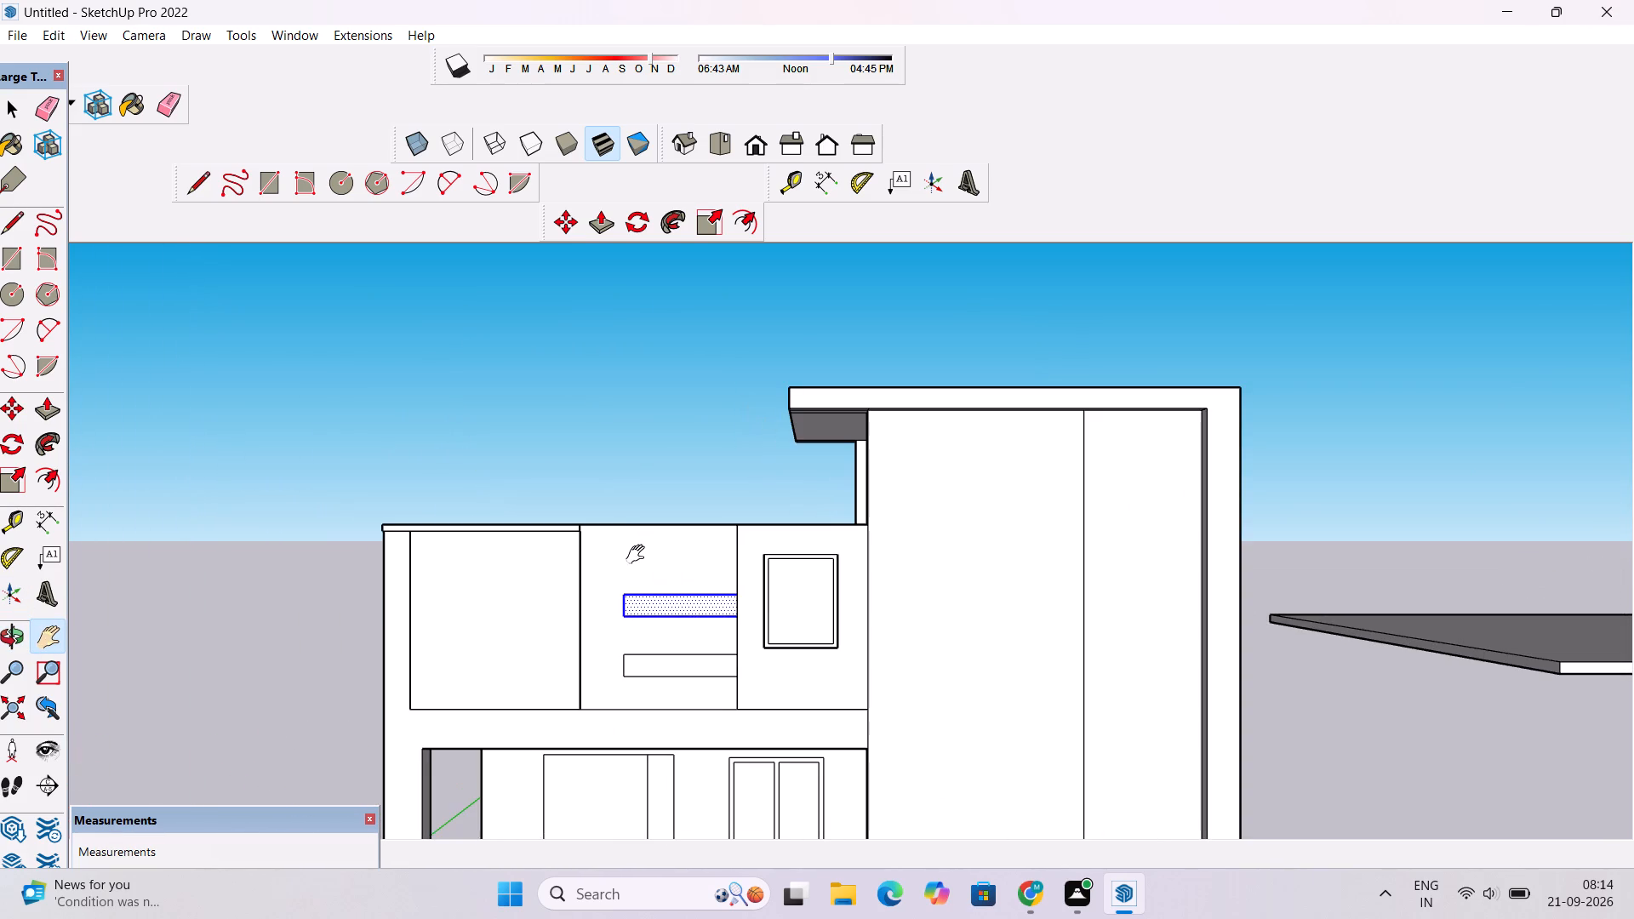
scroll(636, 548, "up", 9)
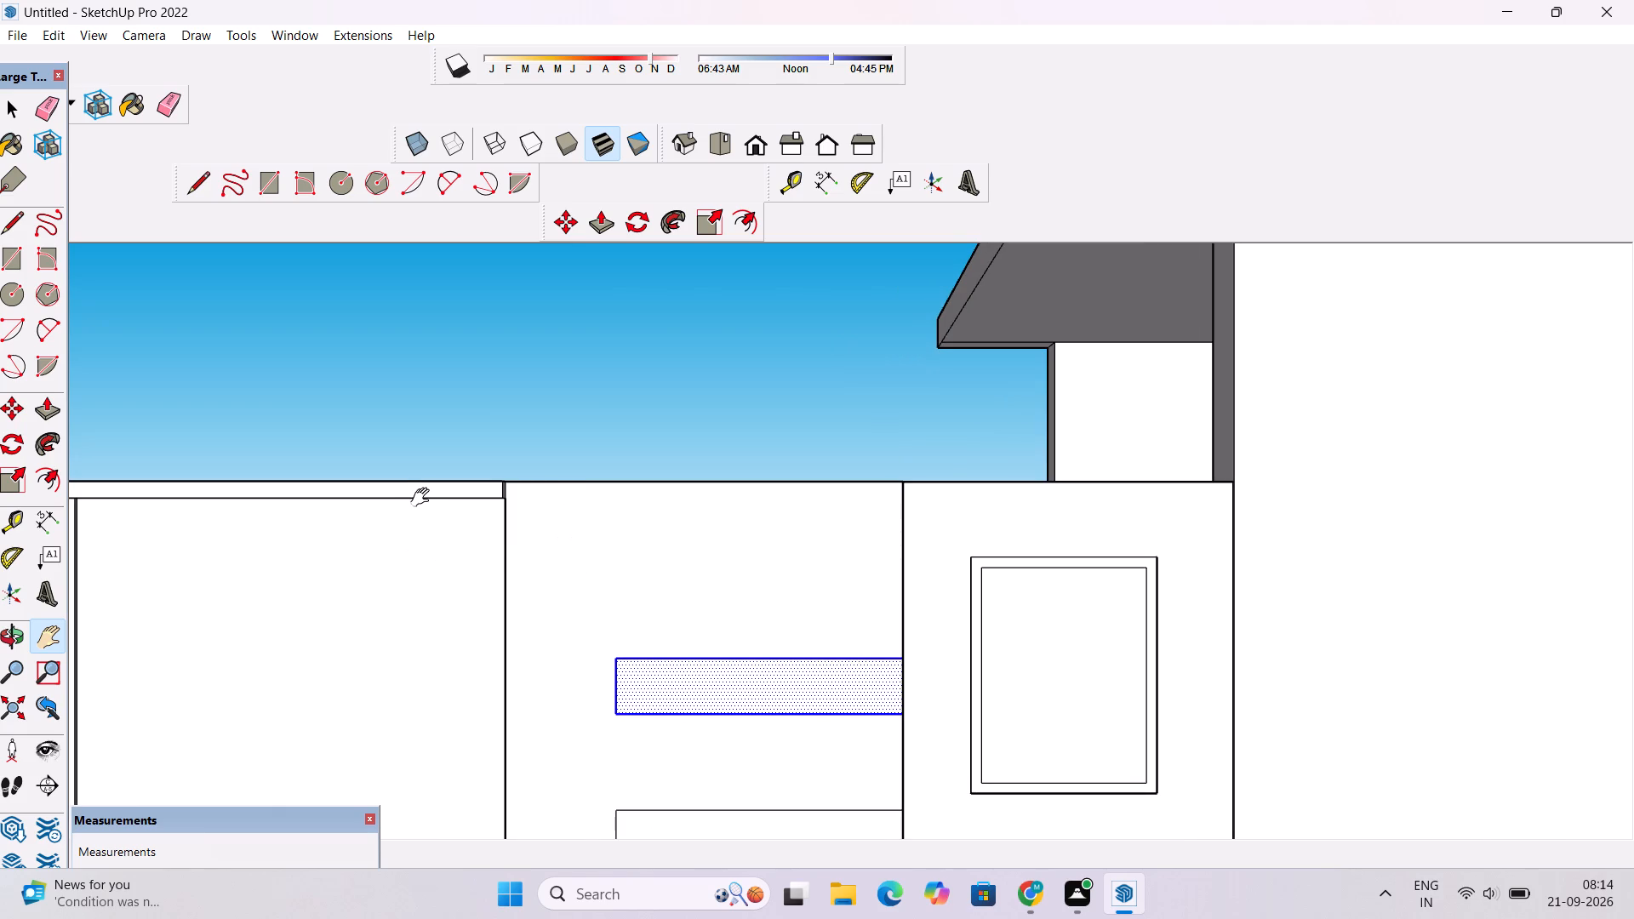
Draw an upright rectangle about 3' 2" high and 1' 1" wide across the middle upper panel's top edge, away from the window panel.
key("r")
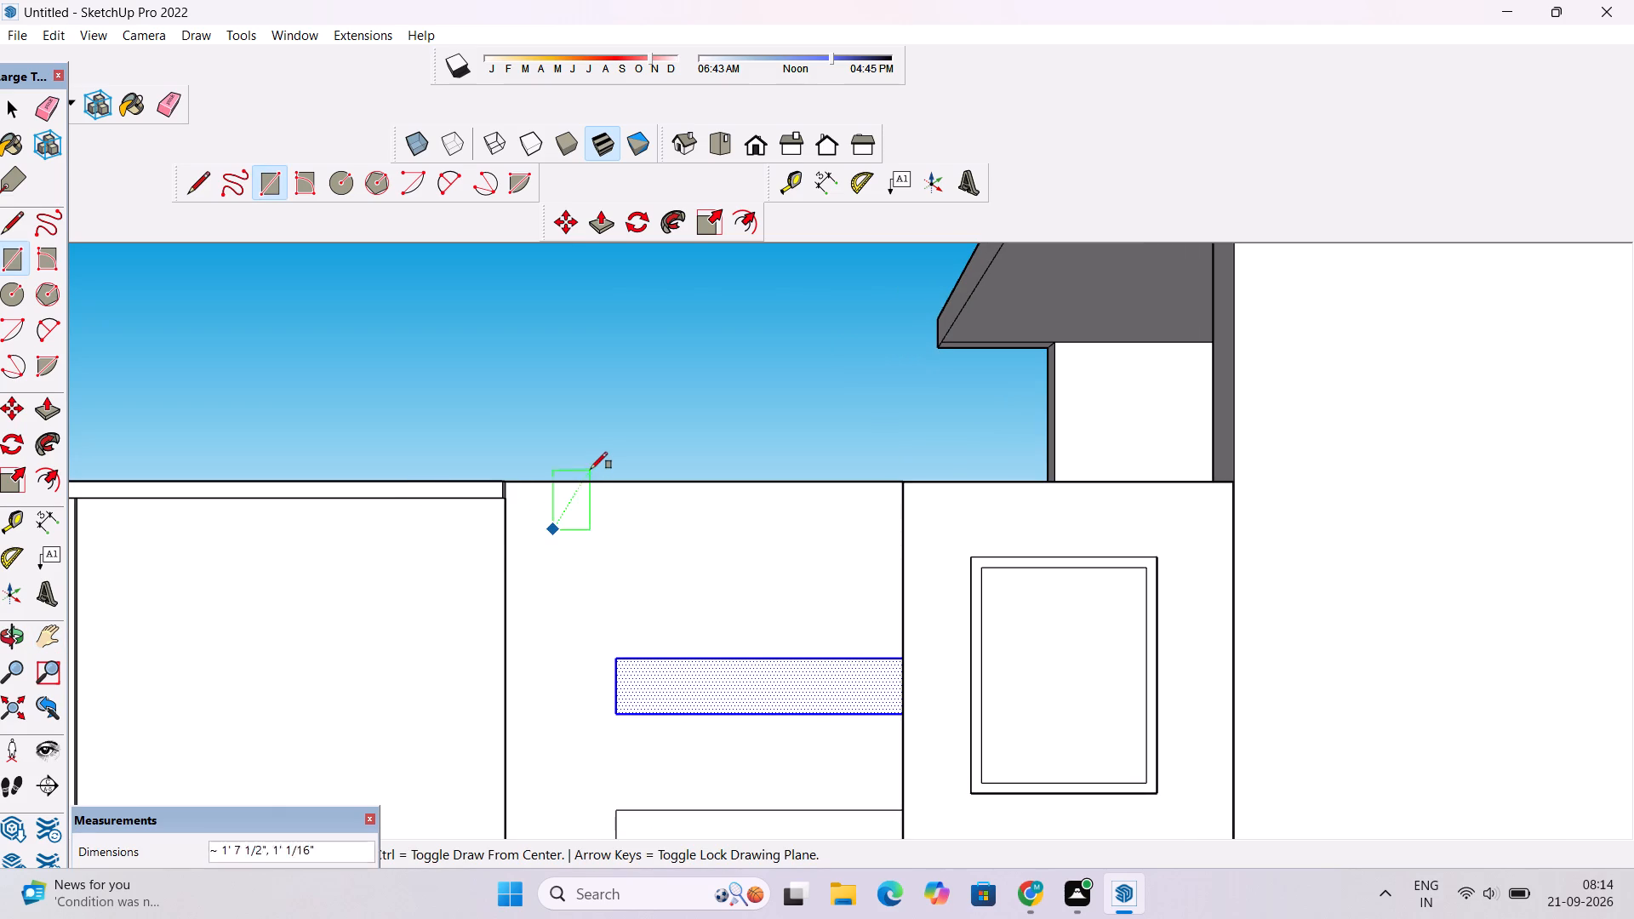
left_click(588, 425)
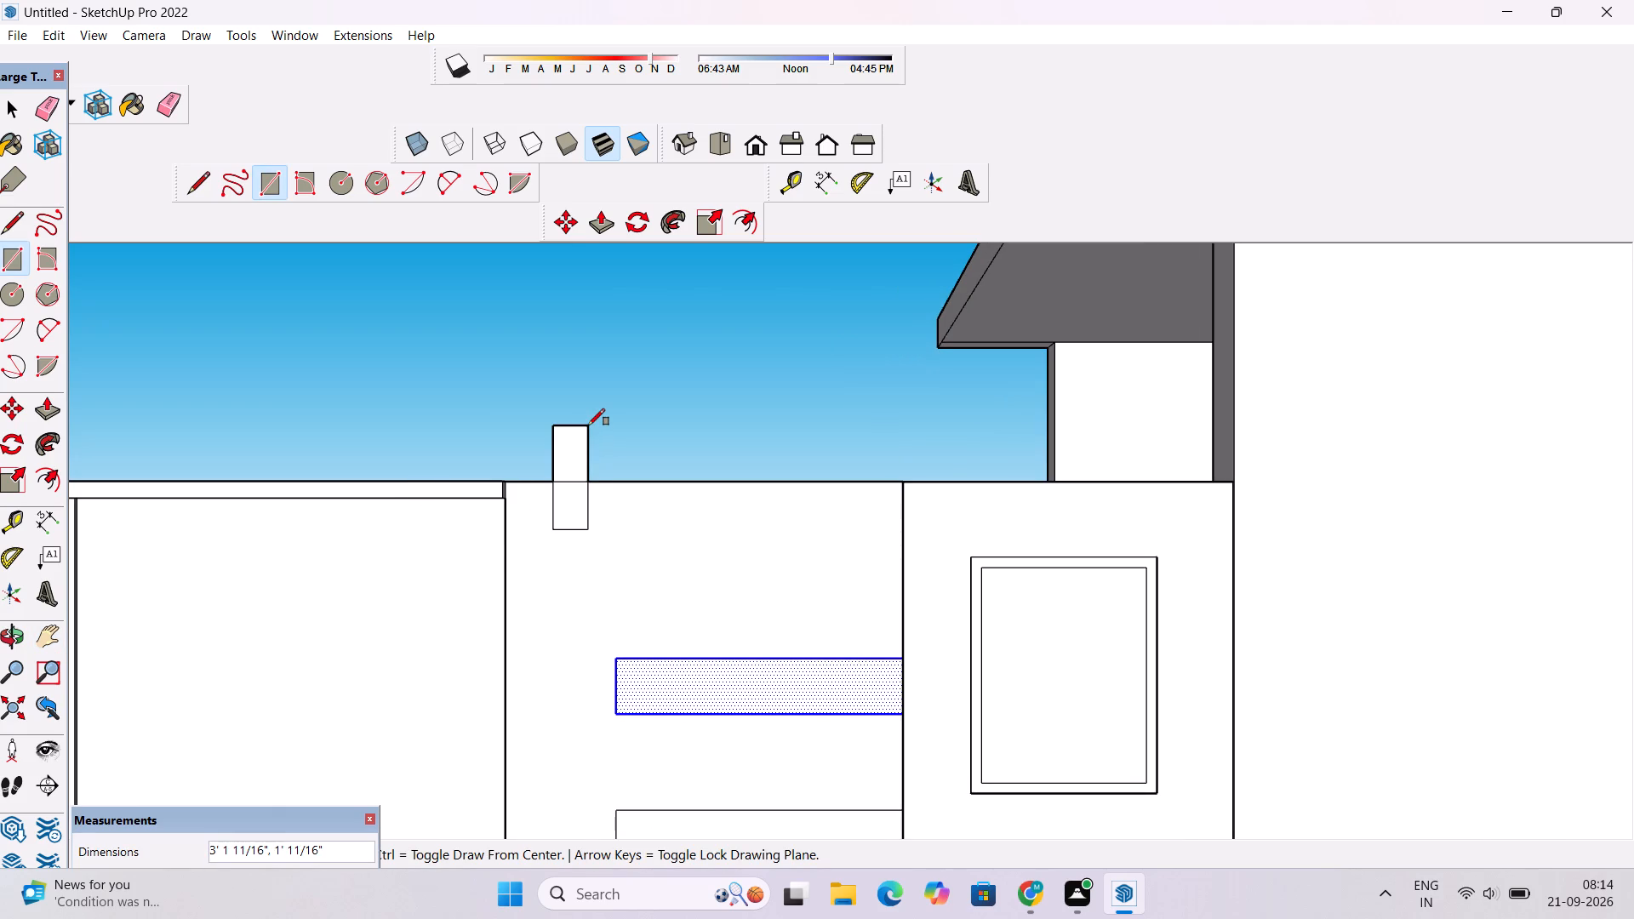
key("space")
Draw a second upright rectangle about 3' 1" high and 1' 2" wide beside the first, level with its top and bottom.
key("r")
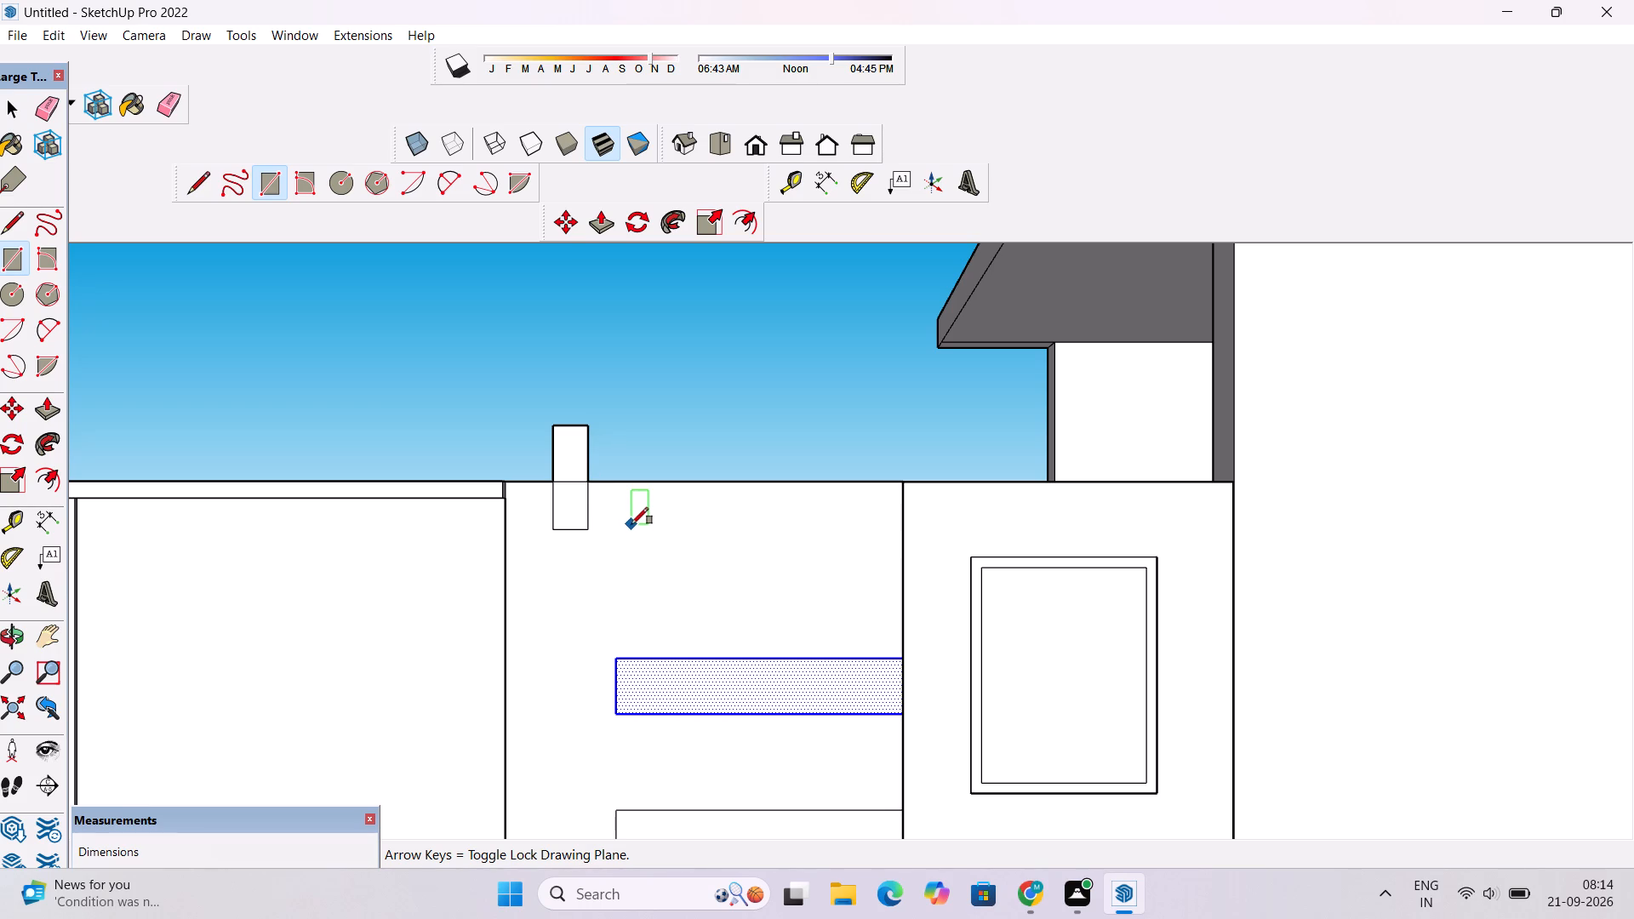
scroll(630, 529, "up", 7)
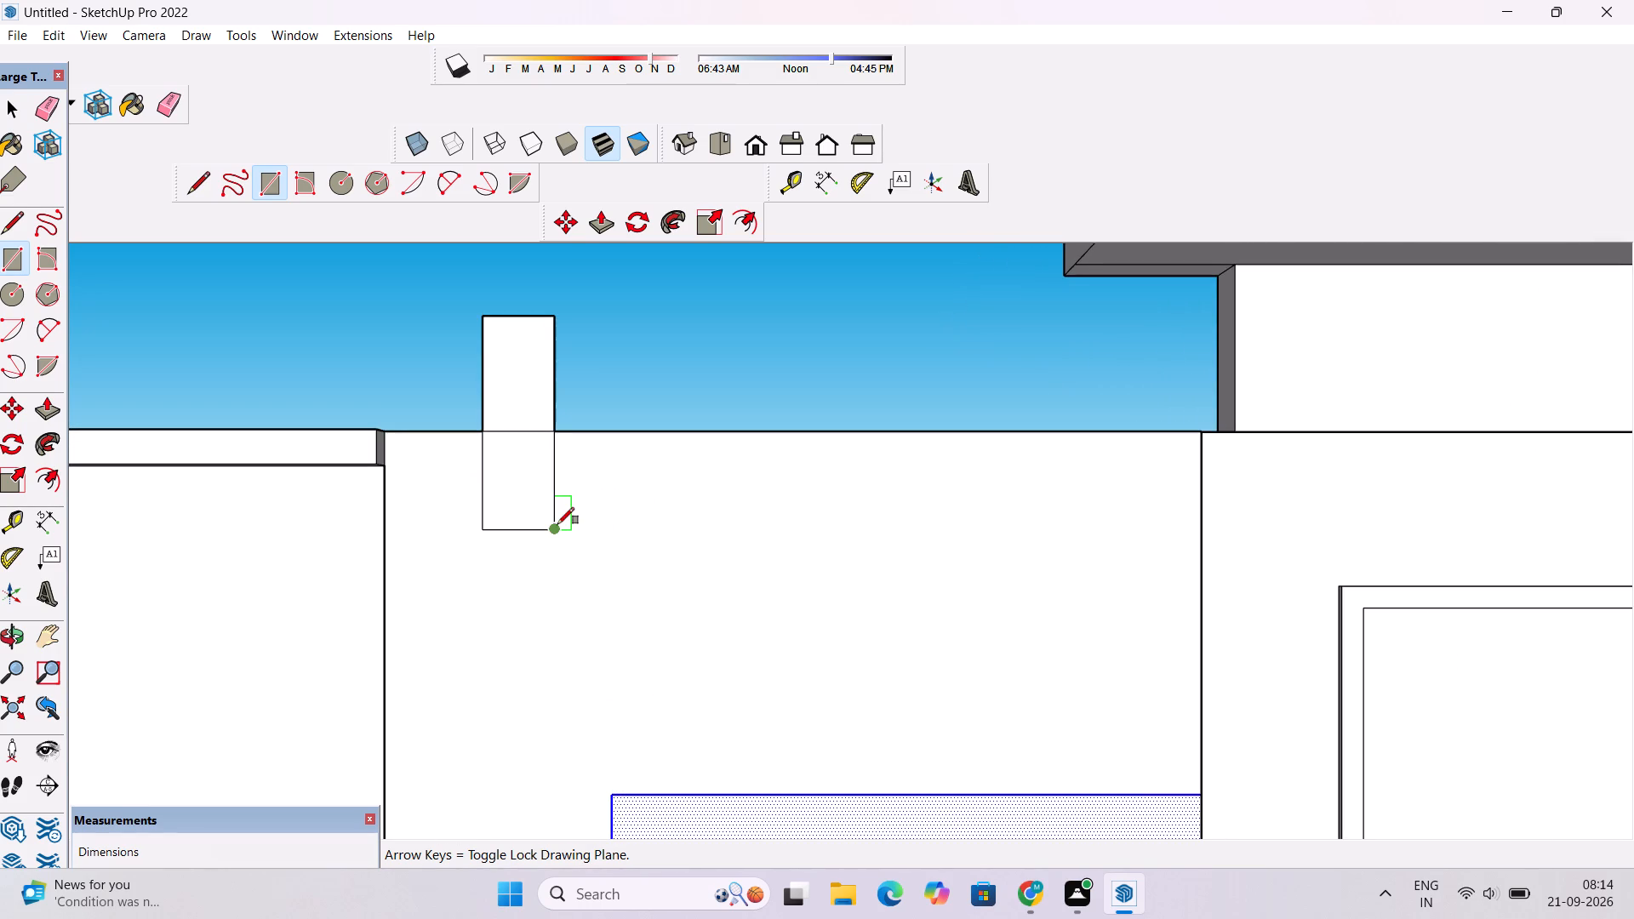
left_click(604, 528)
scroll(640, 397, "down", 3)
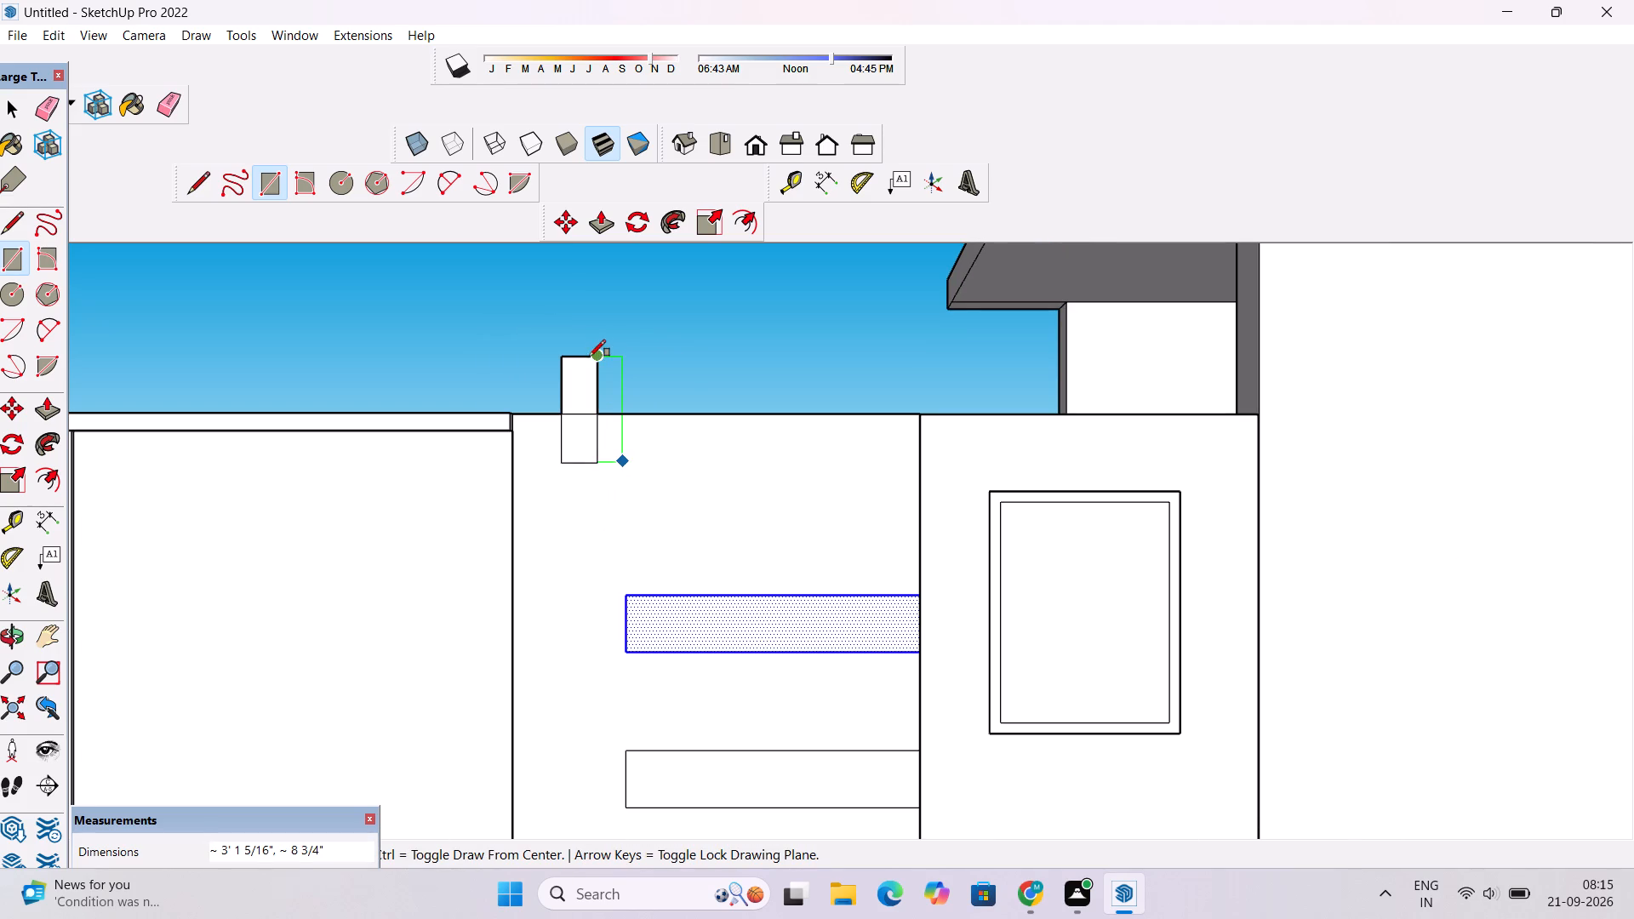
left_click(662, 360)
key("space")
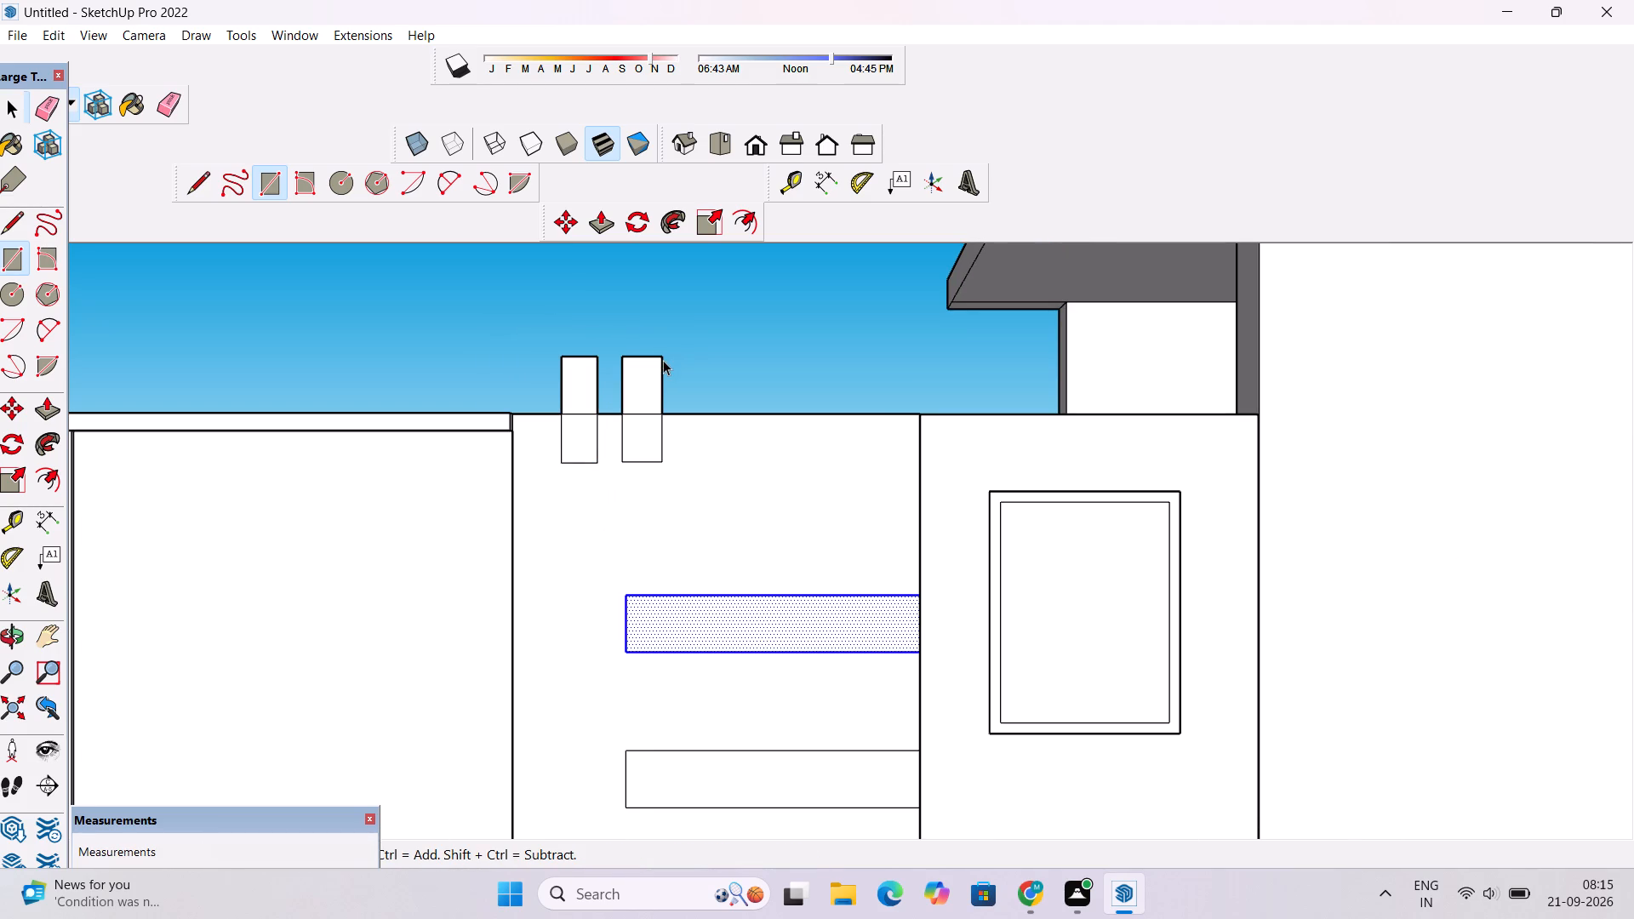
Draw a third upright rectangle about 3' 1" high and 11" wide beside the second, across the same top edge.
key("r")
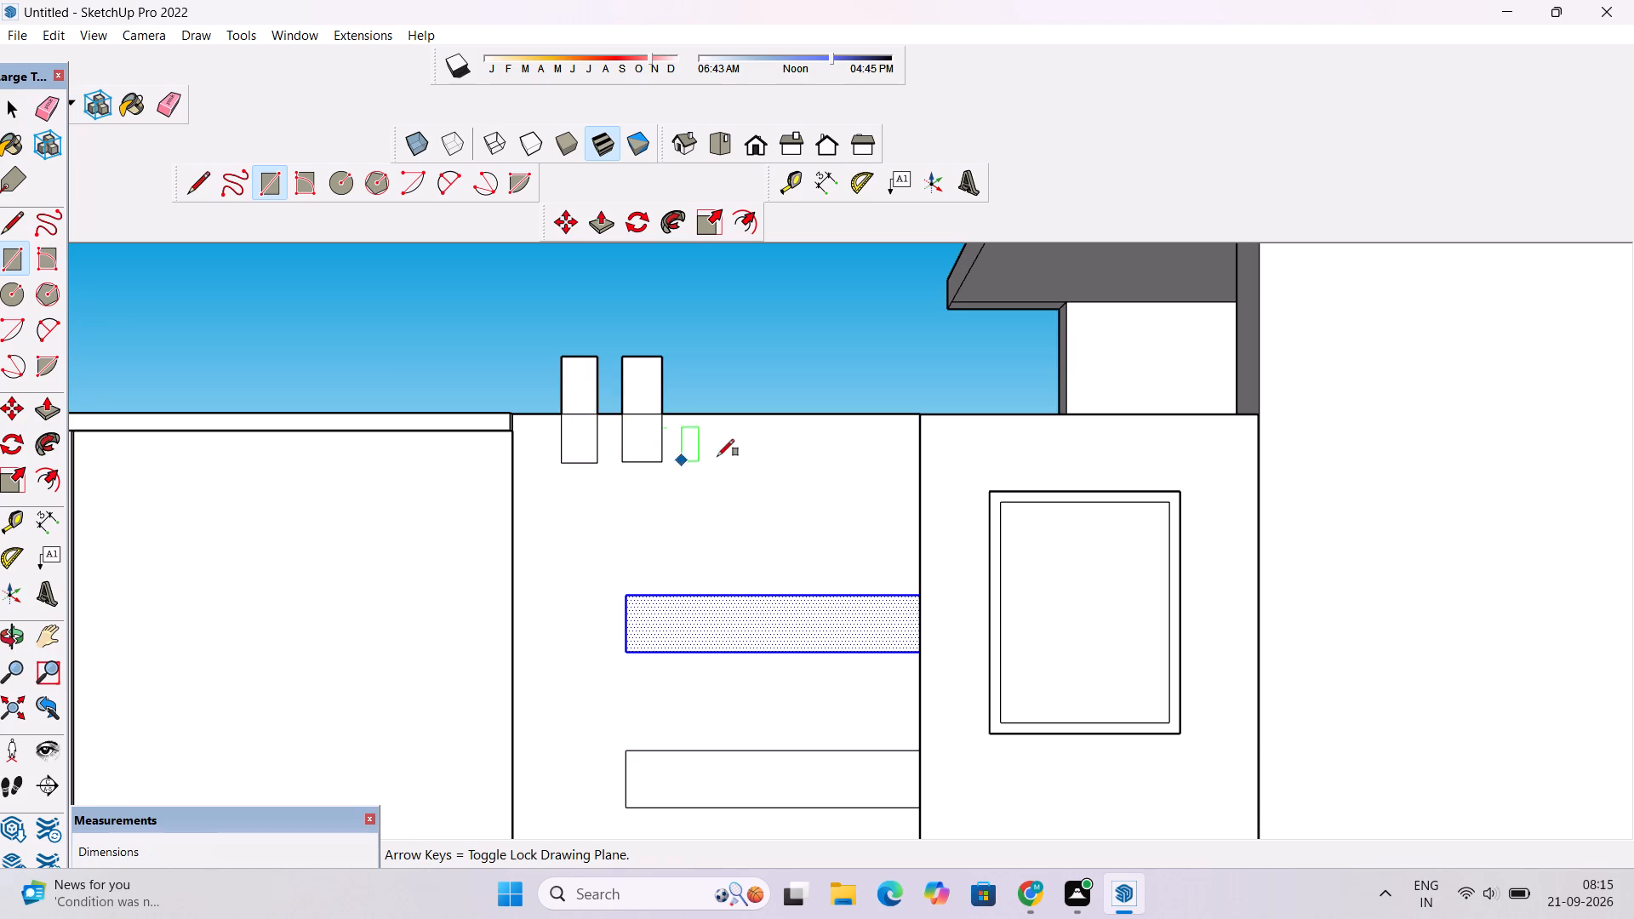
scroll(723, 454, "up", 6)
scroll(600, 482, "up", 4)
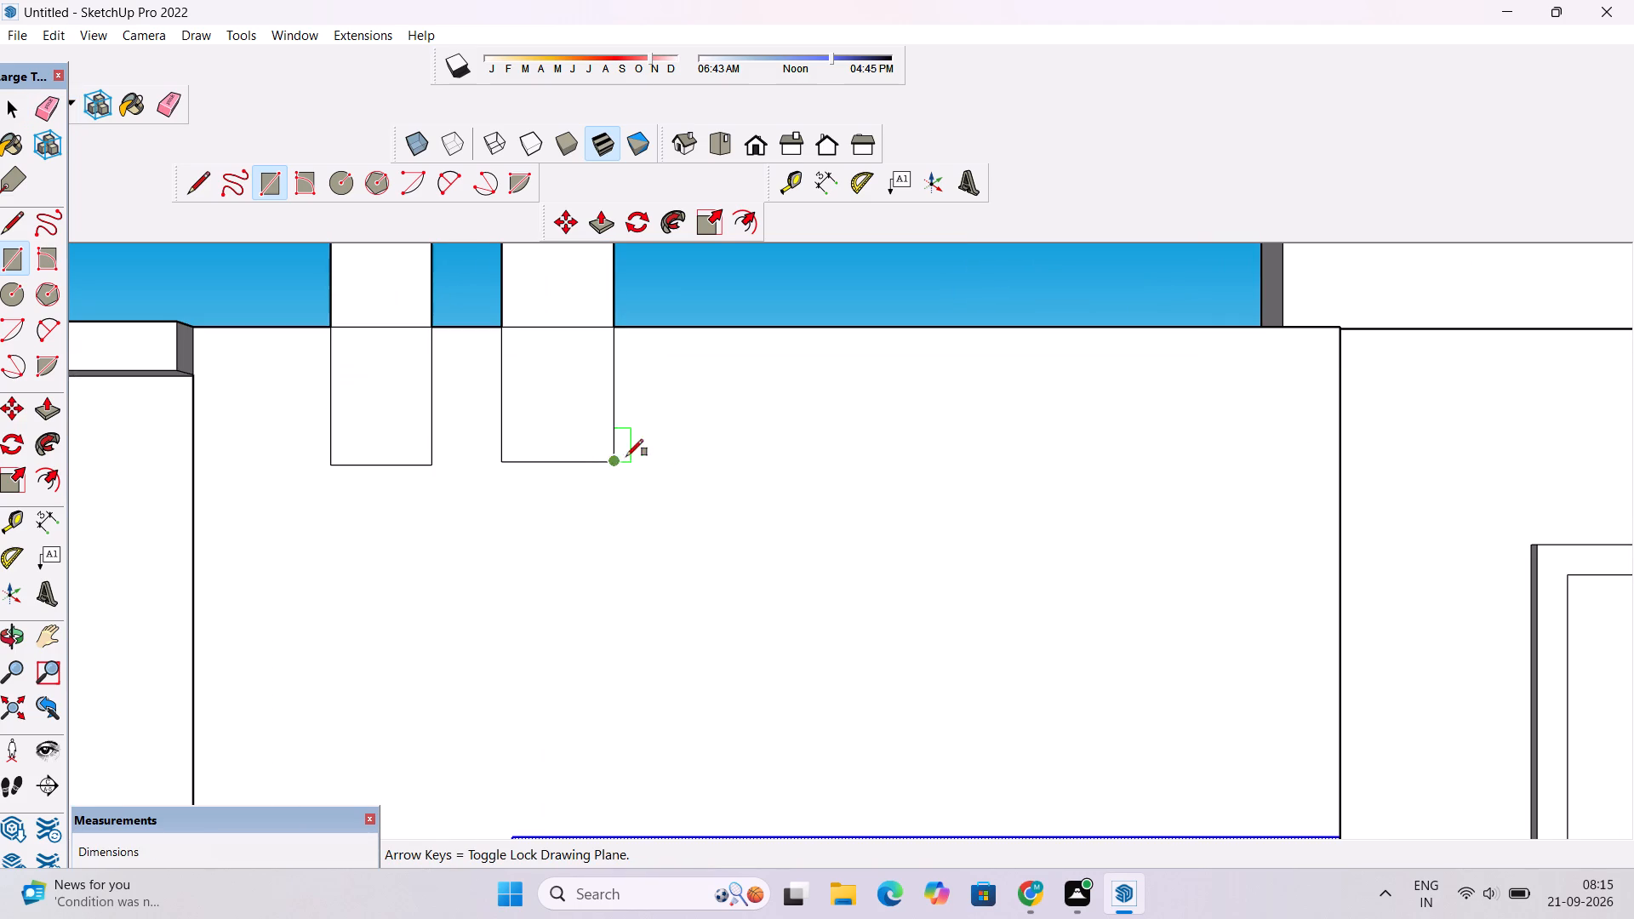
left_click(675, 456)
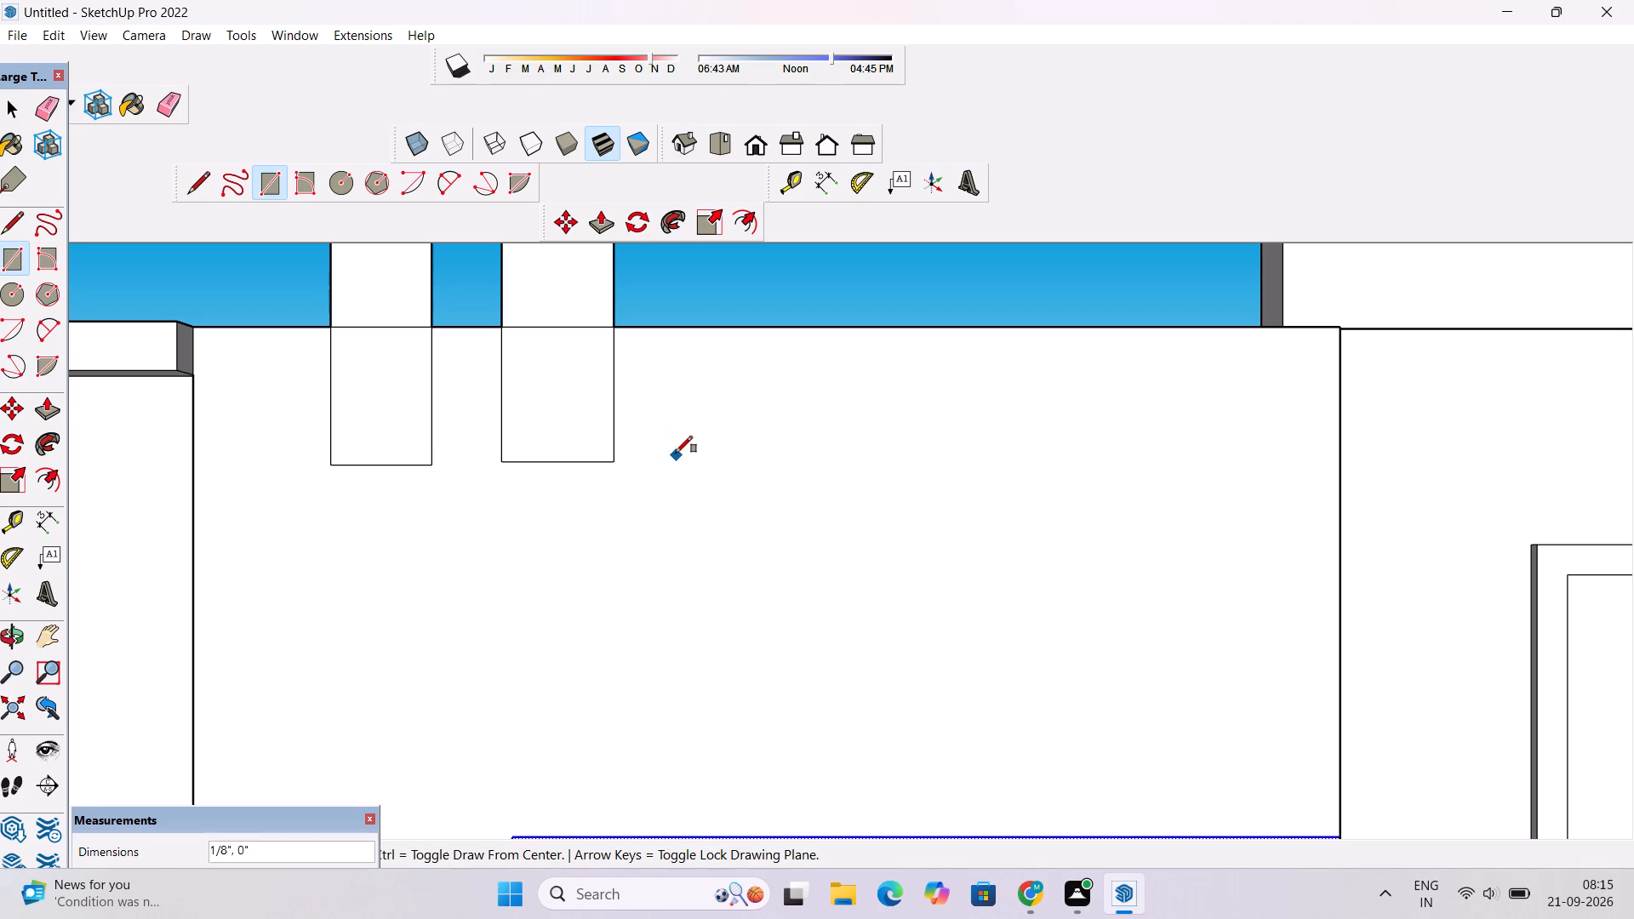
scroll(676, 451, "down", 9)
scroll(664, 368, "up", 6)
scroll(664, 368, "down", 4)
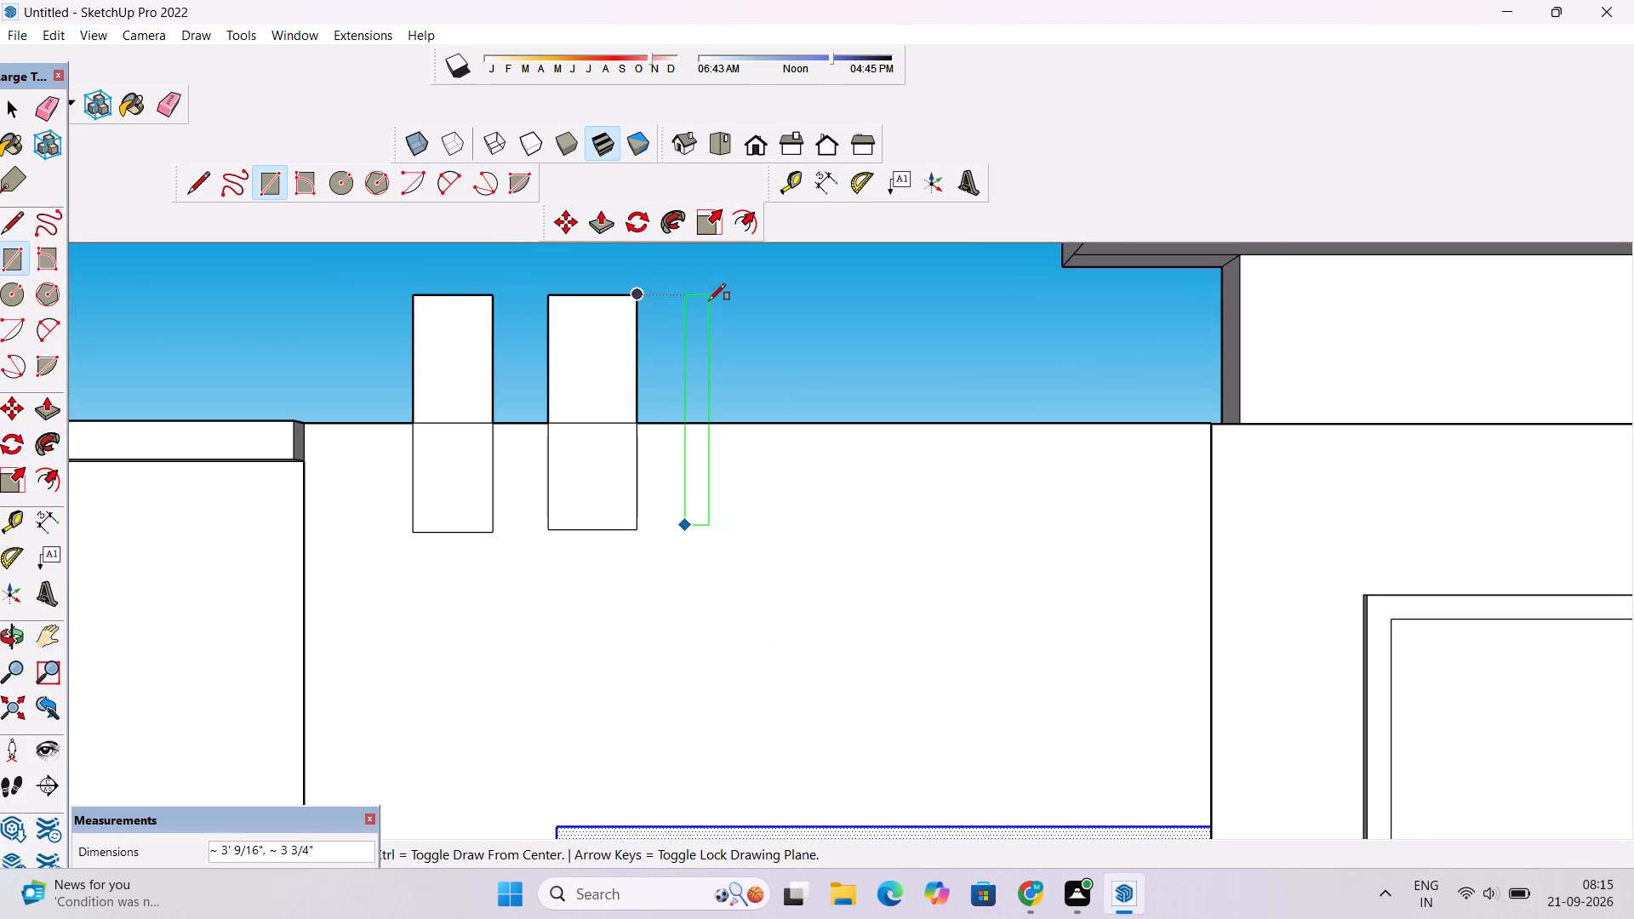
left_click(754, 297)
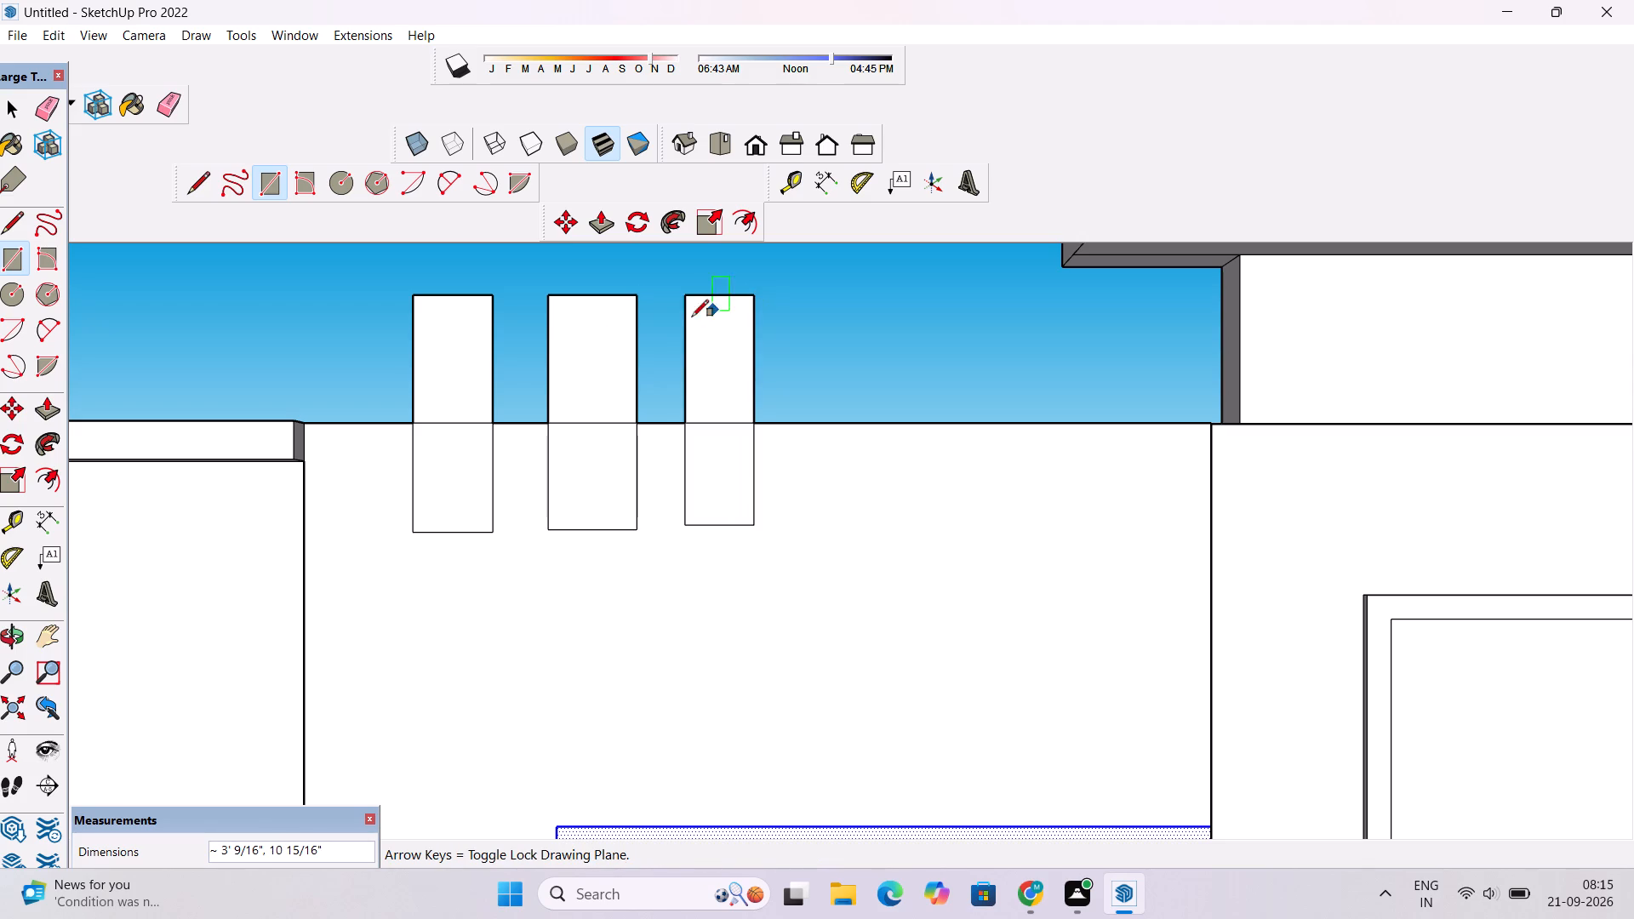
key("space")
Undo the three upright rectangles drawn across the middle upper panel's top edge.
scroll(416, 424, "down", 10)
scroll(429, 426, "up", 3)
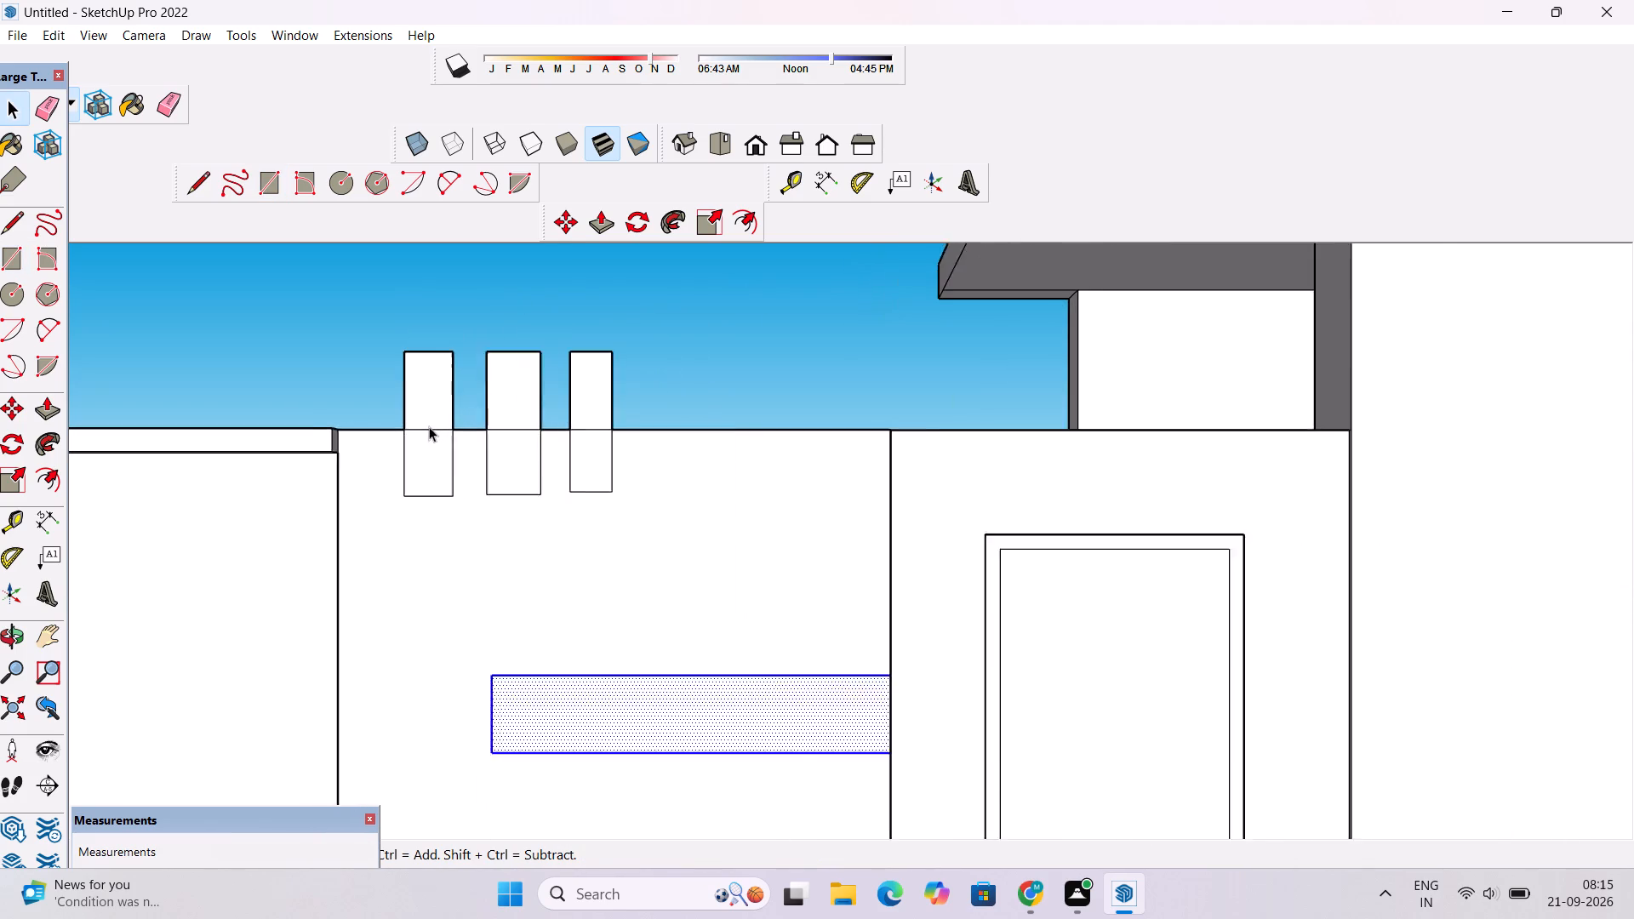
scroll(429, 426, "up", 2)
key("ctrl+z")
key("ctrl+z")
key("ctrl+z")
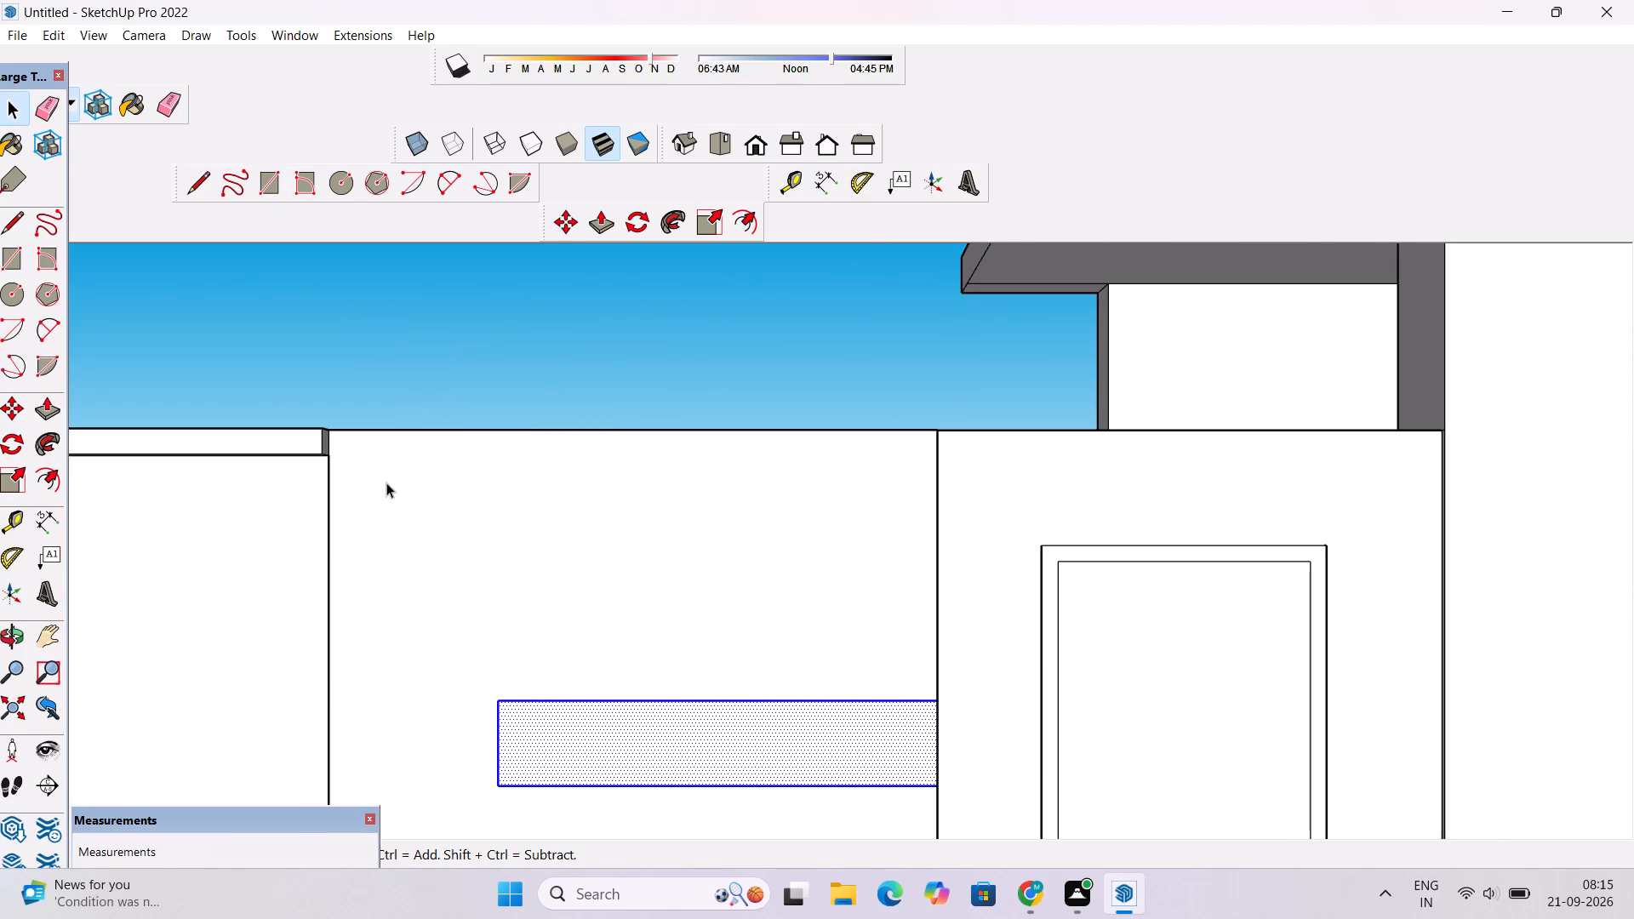
Draw a taller upright rectangle about 3' 7" high and 1' wide across the middle upper panel's top edge, near its far side from the window.
key("r")
scroll(395, 511, "up", 2)
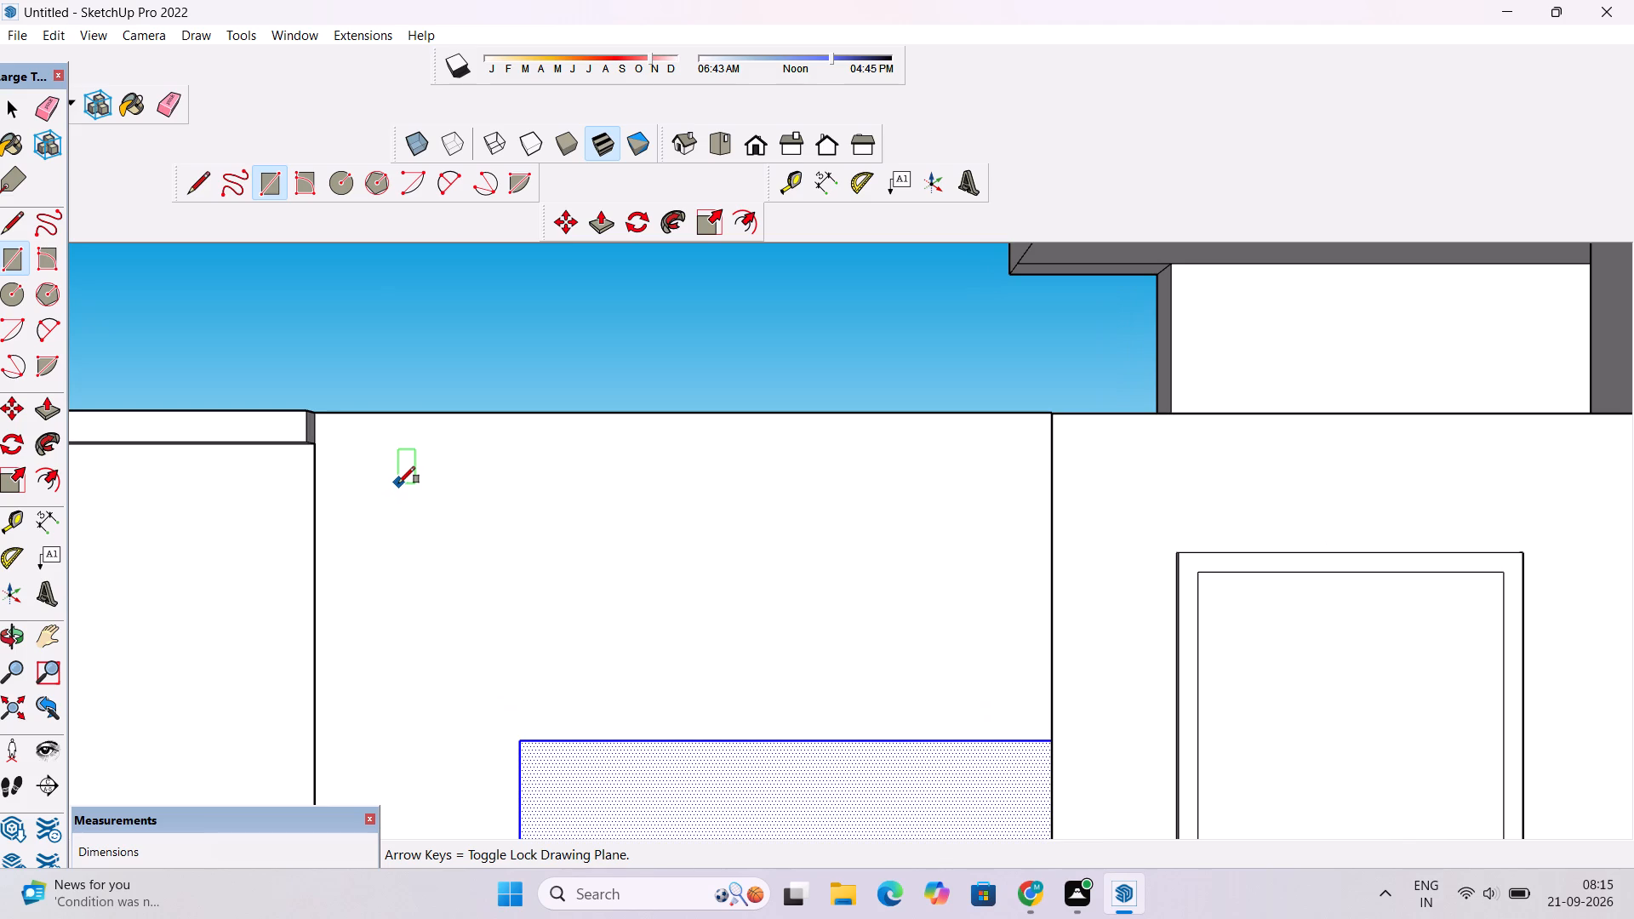
left_click(385, 473)
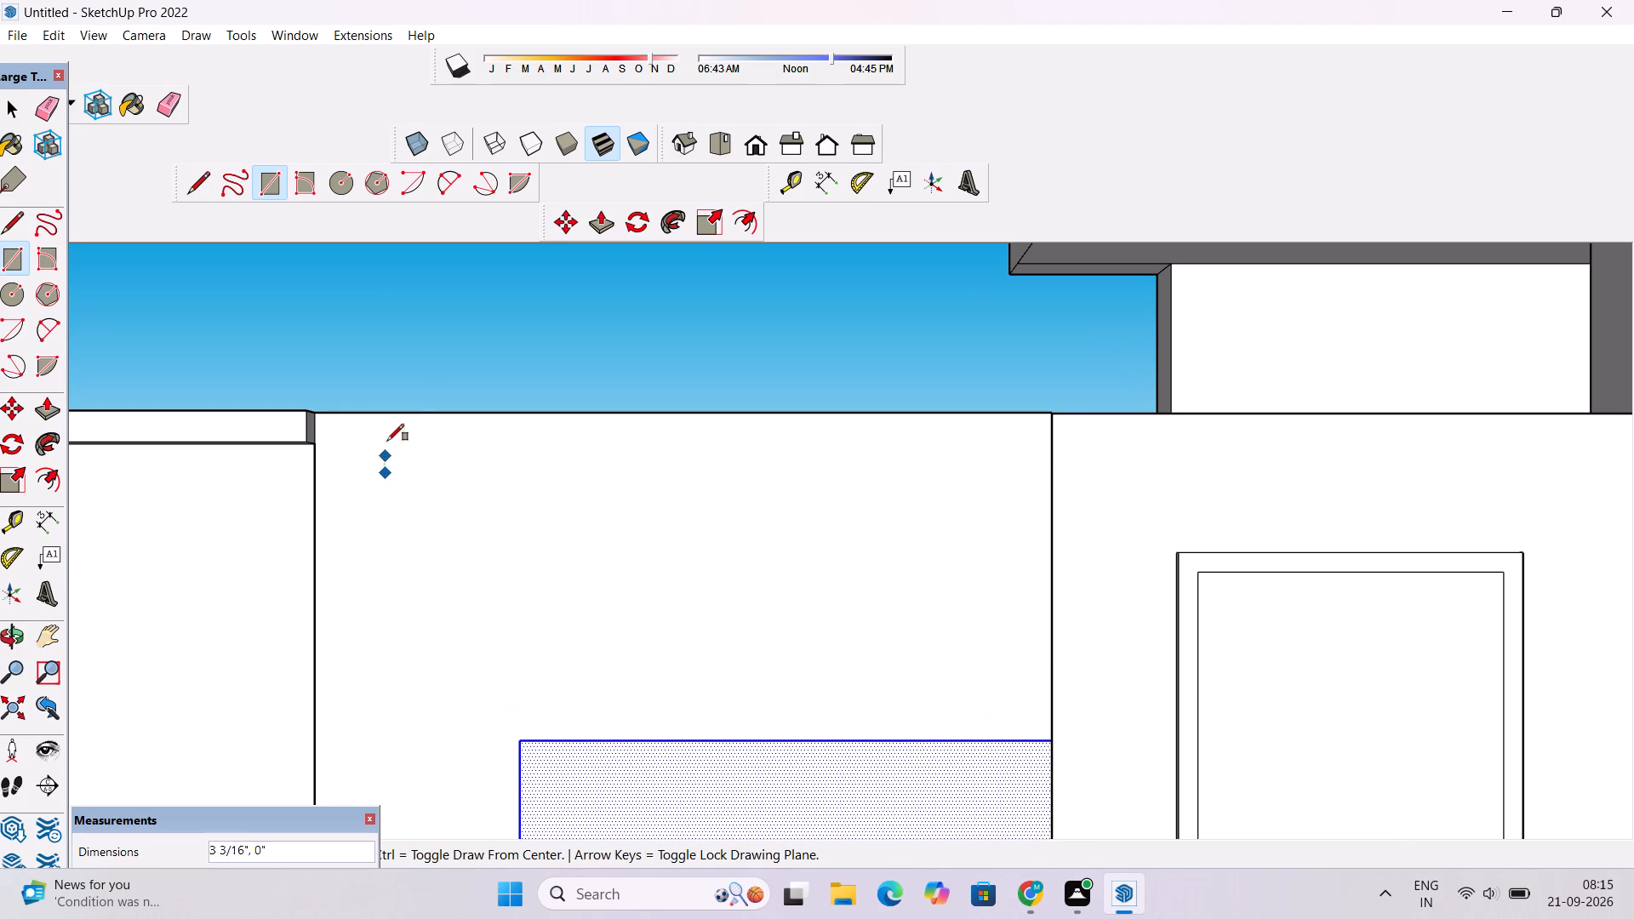
scroll(404, 394, "down", 8)
scroll(418, 368, "up", 4)
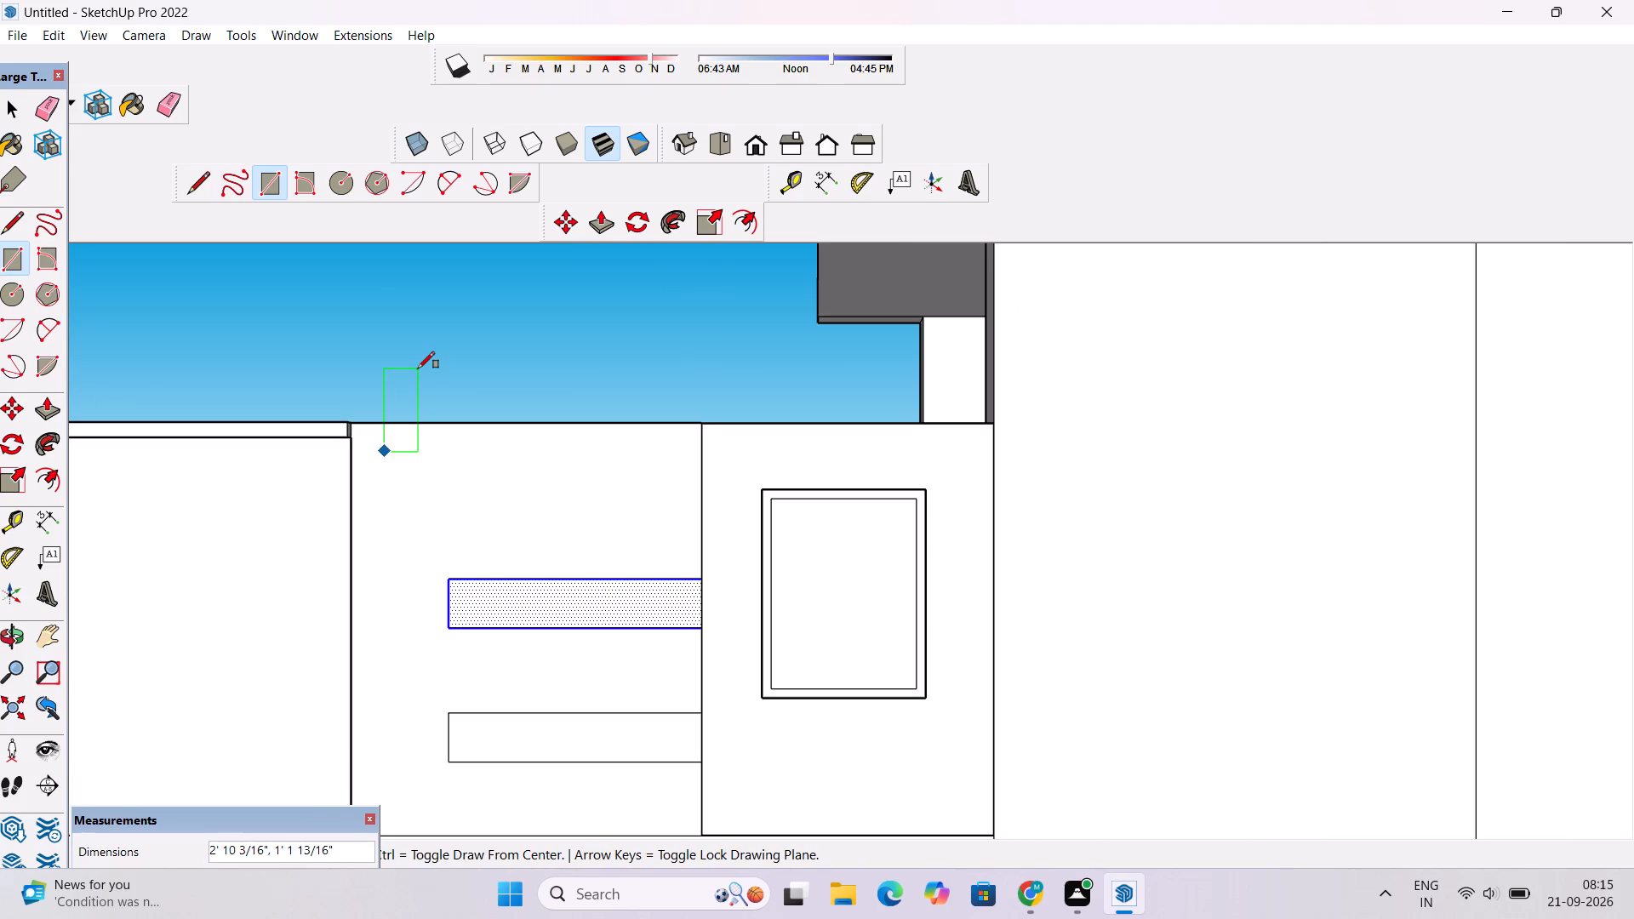
left_click(414, 347)
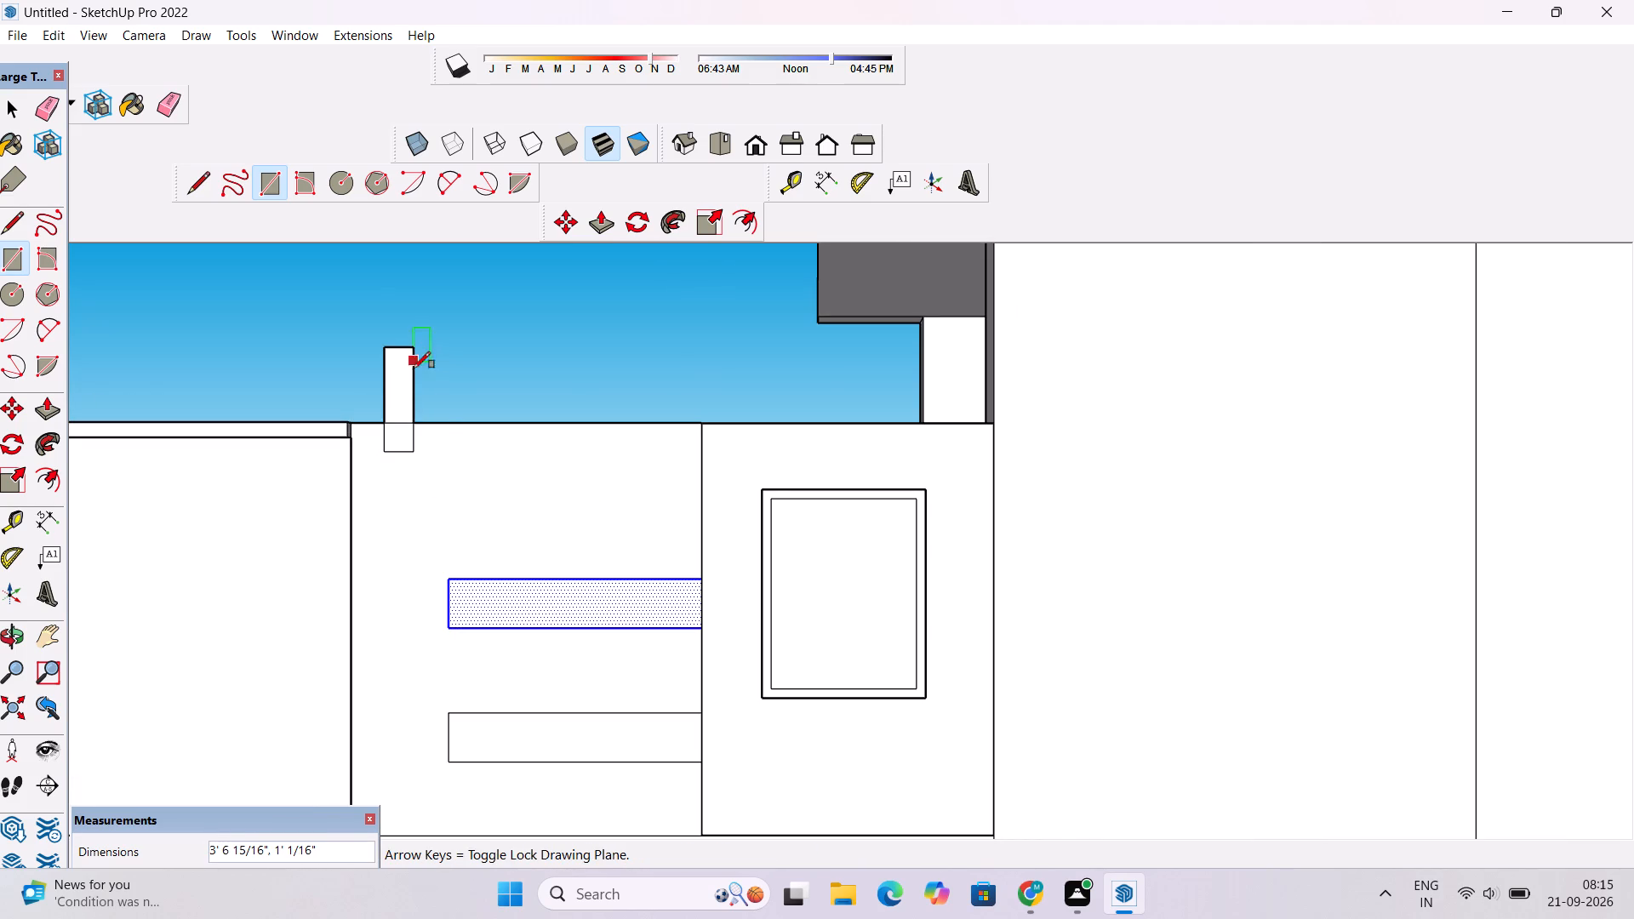
scroll(417, 452, "up", 7)
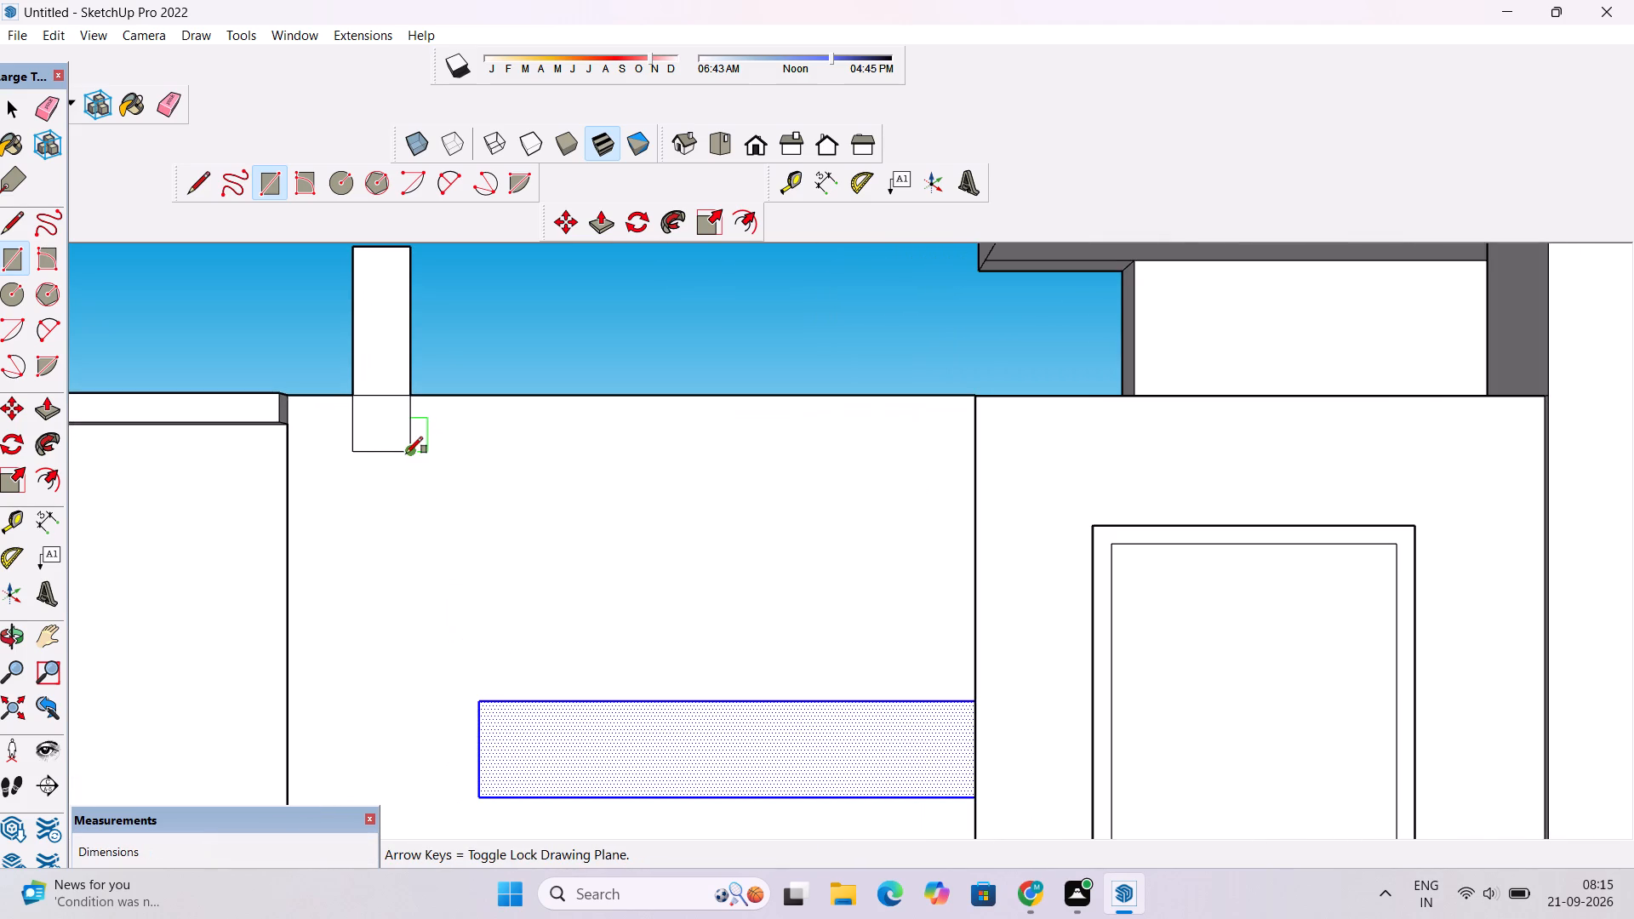
Draw a second upright rectangle about 3' 7" high and 10" wide beside the first, across the panel's top edge.
left_click(454, 450)
scroll(454, 436, "down", 7)
scroll(433, 334, "up", 4)
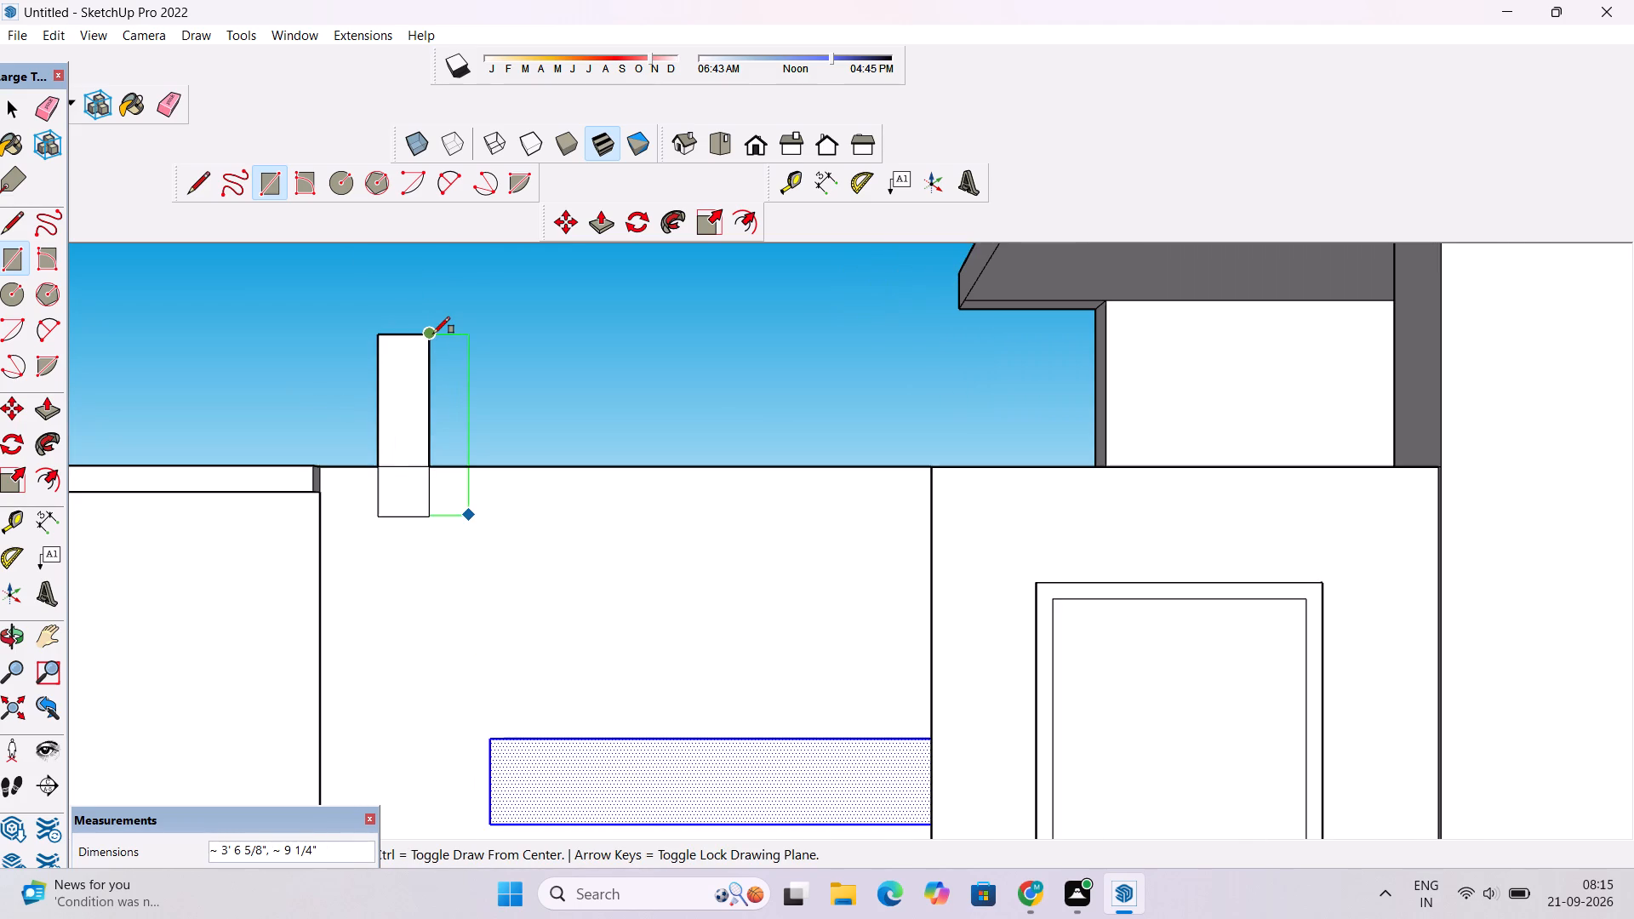
left_click(511, 337)
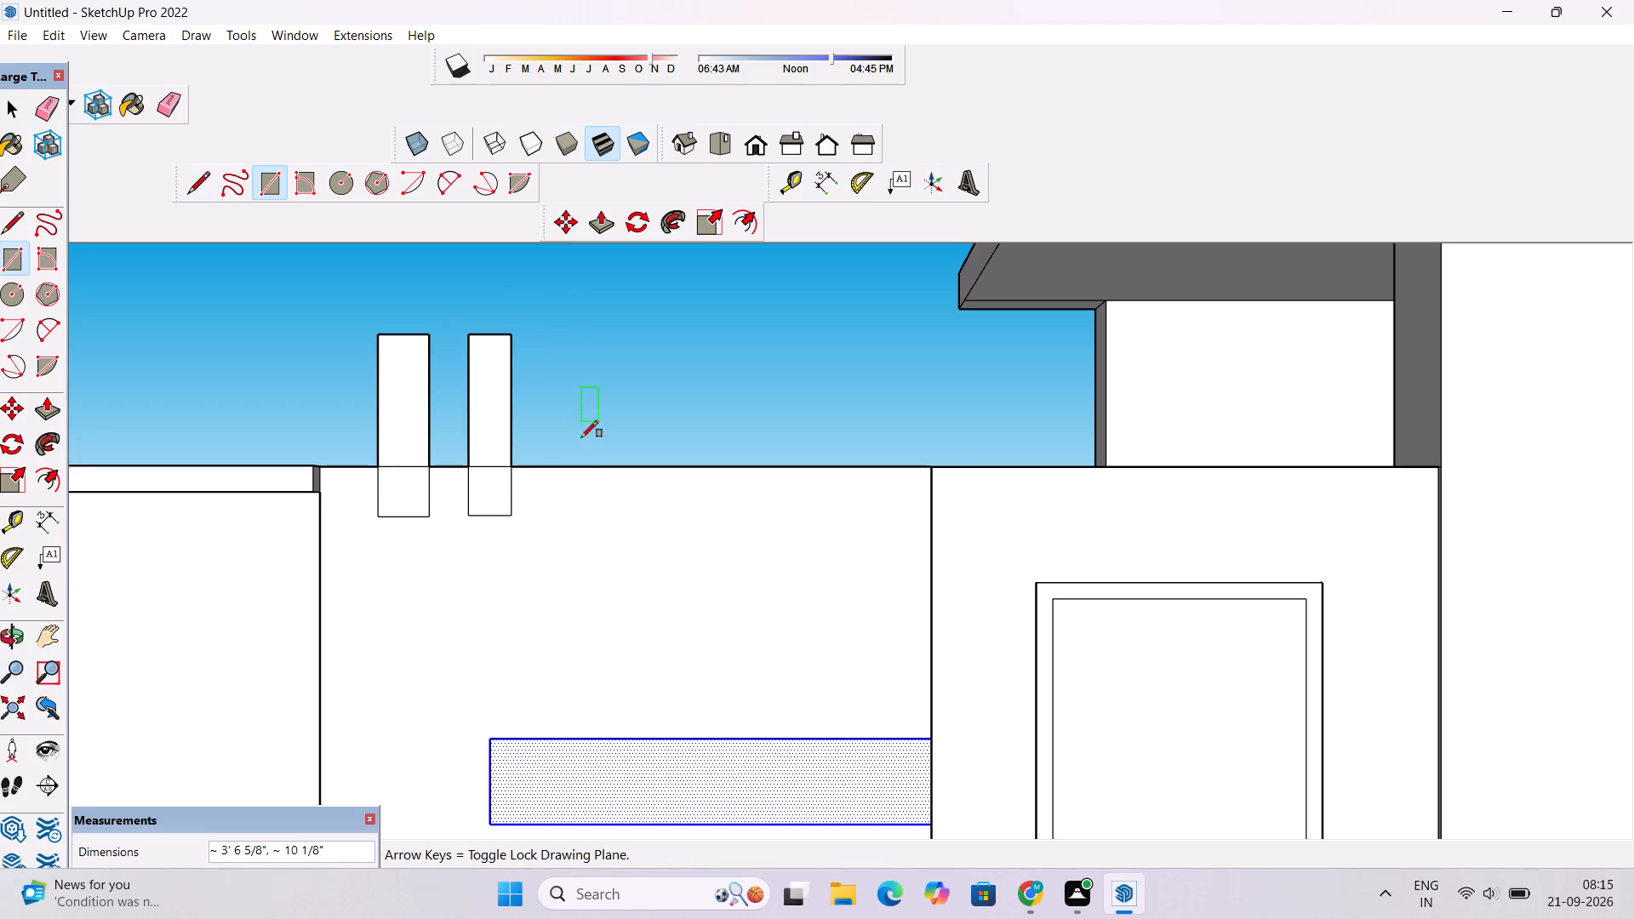
Move the second upright rectangle's bottom edge level with the bottom of the first rectangle.
scroll(555, 517, "up", 3)
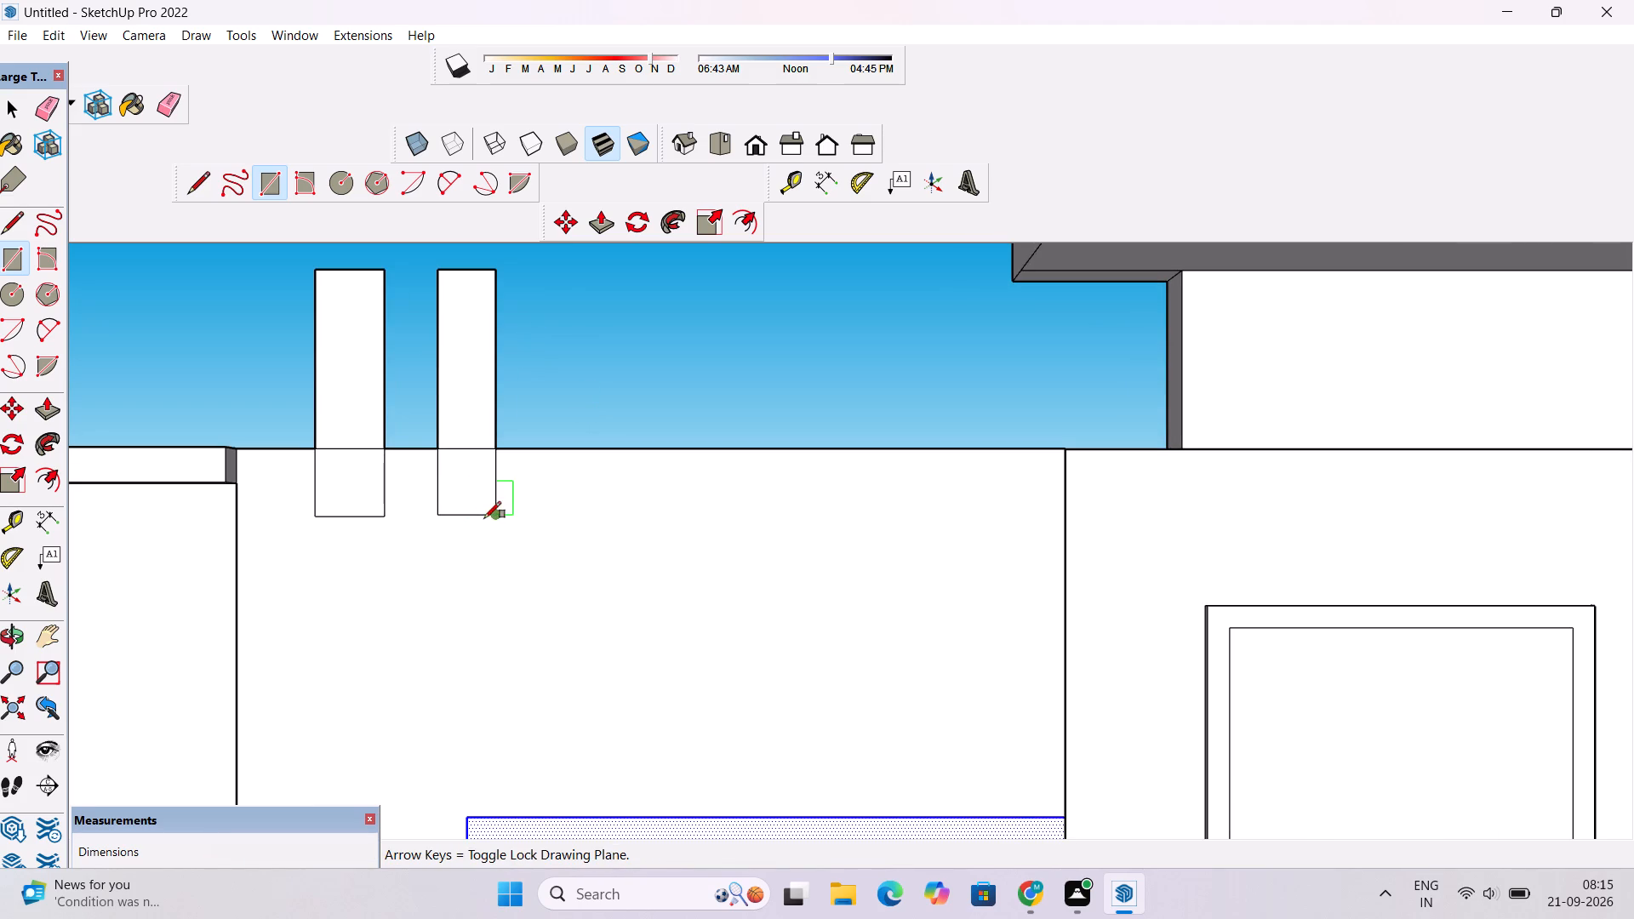
key("space")
scroll(483, 521, "up", 7)
key("m")
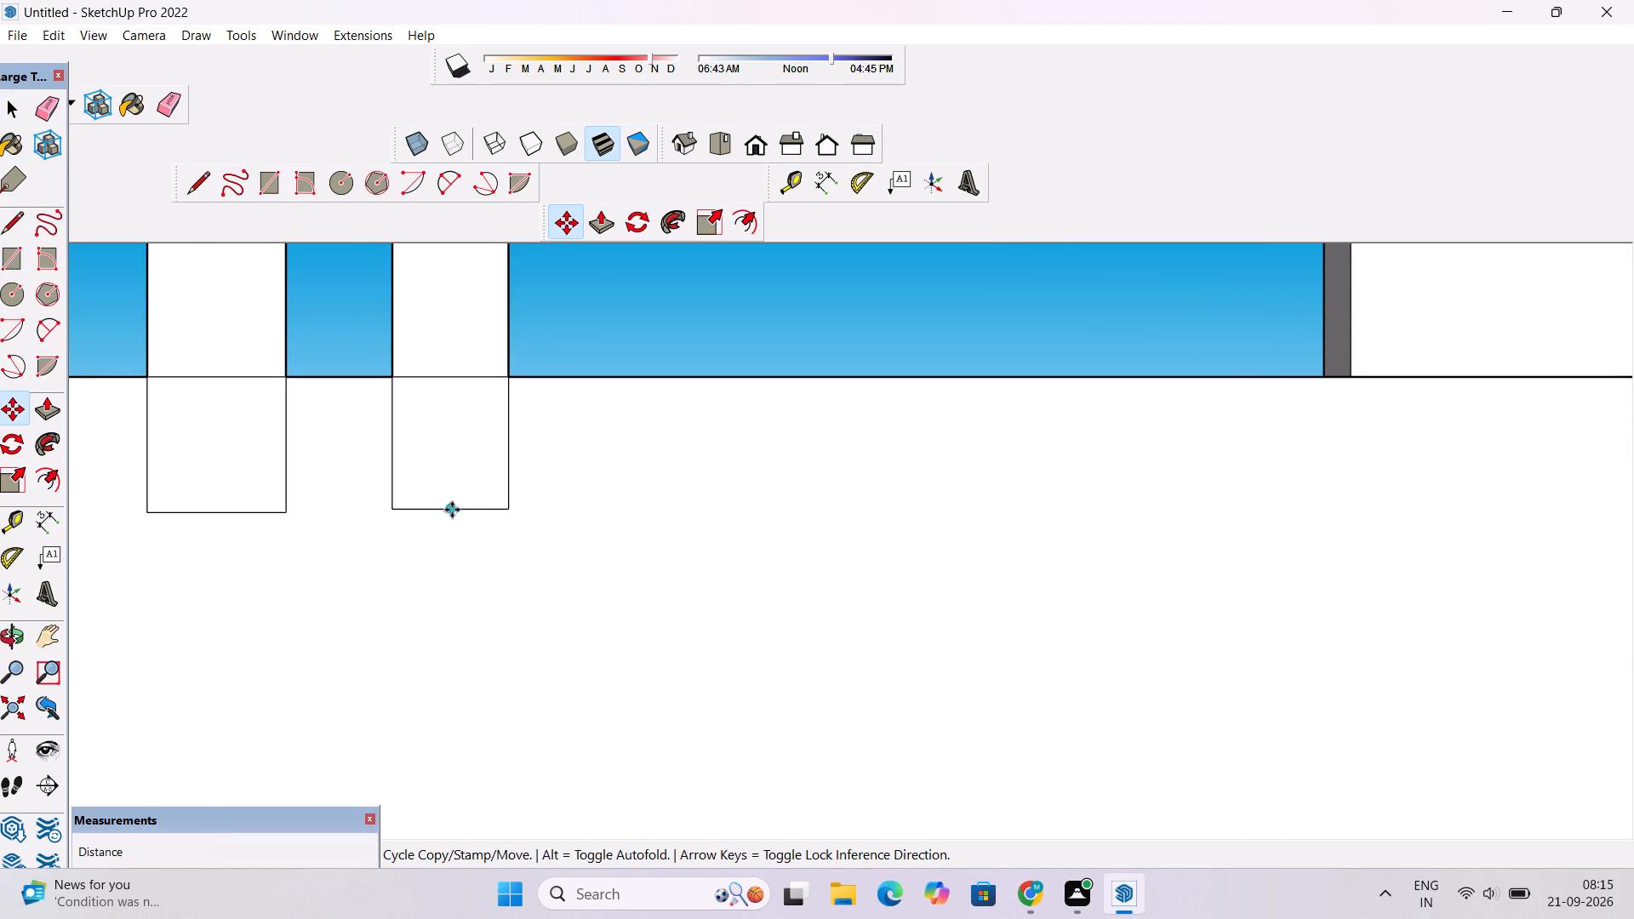
left_click(452, 510)
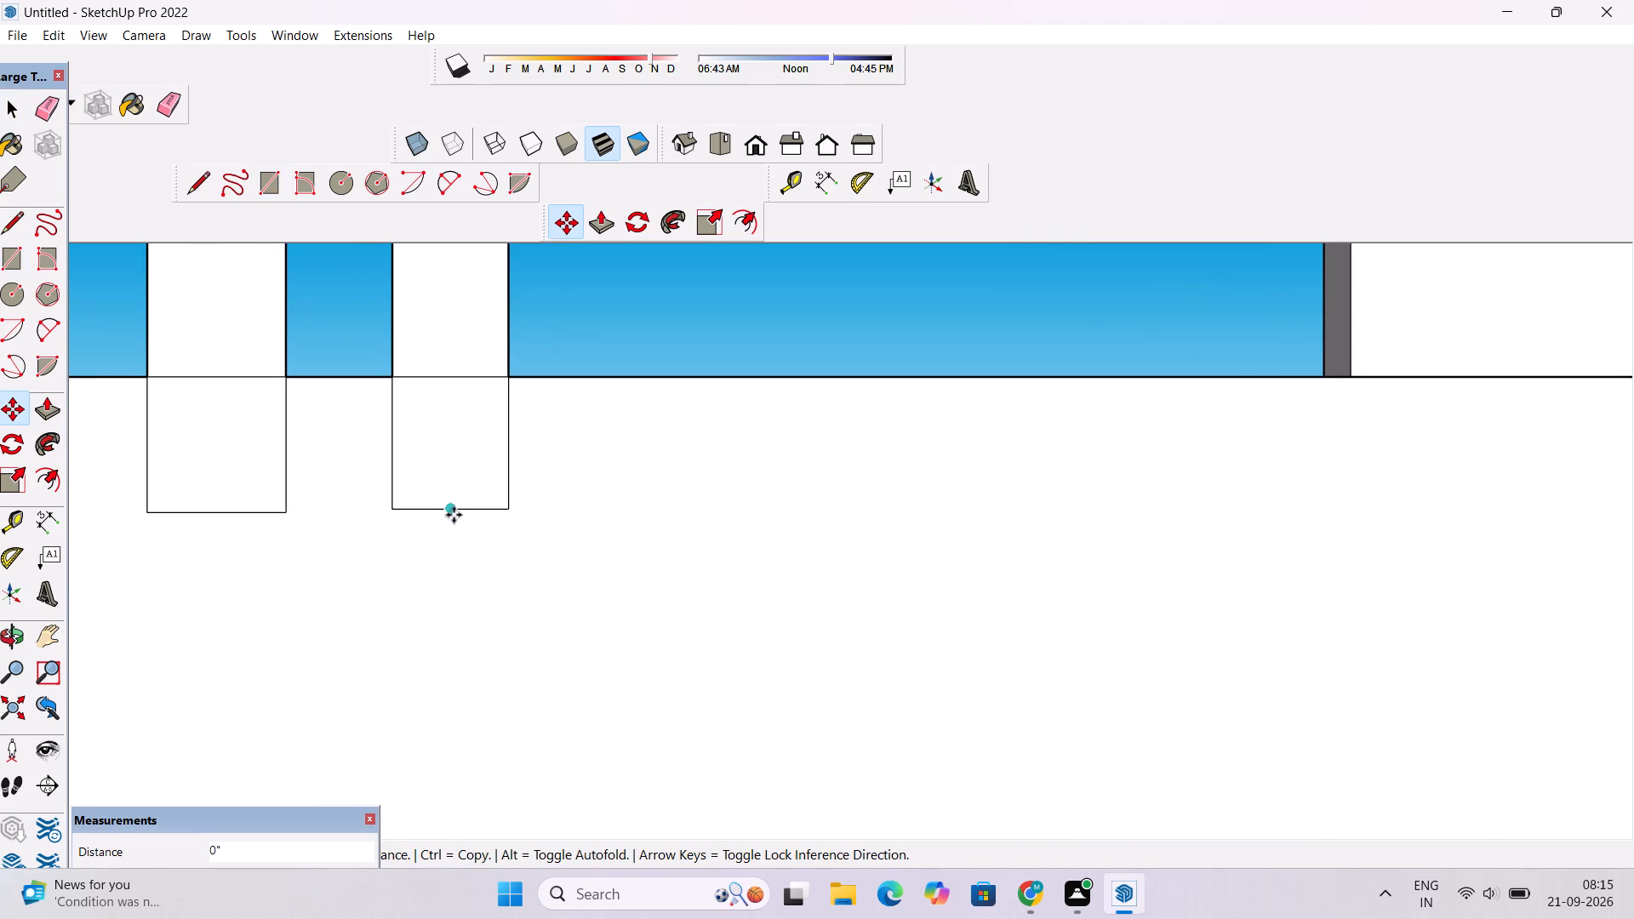
key("space")
left_click(452, 508)
key("m")
left_click(452, 508)
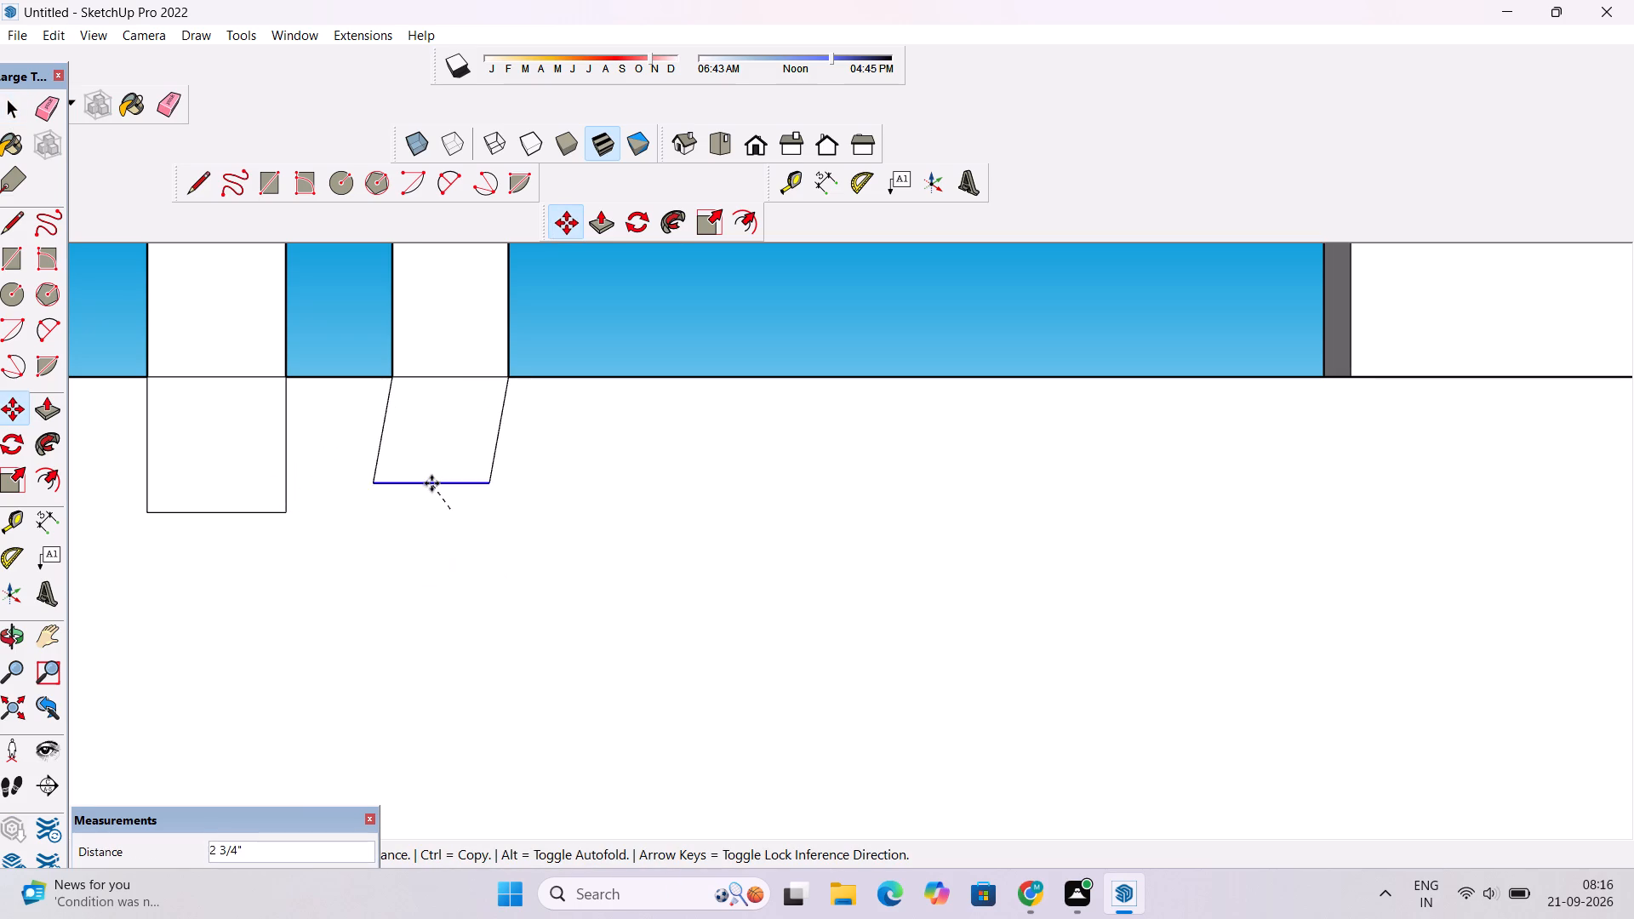
scroll(343, 518, "up", 9)
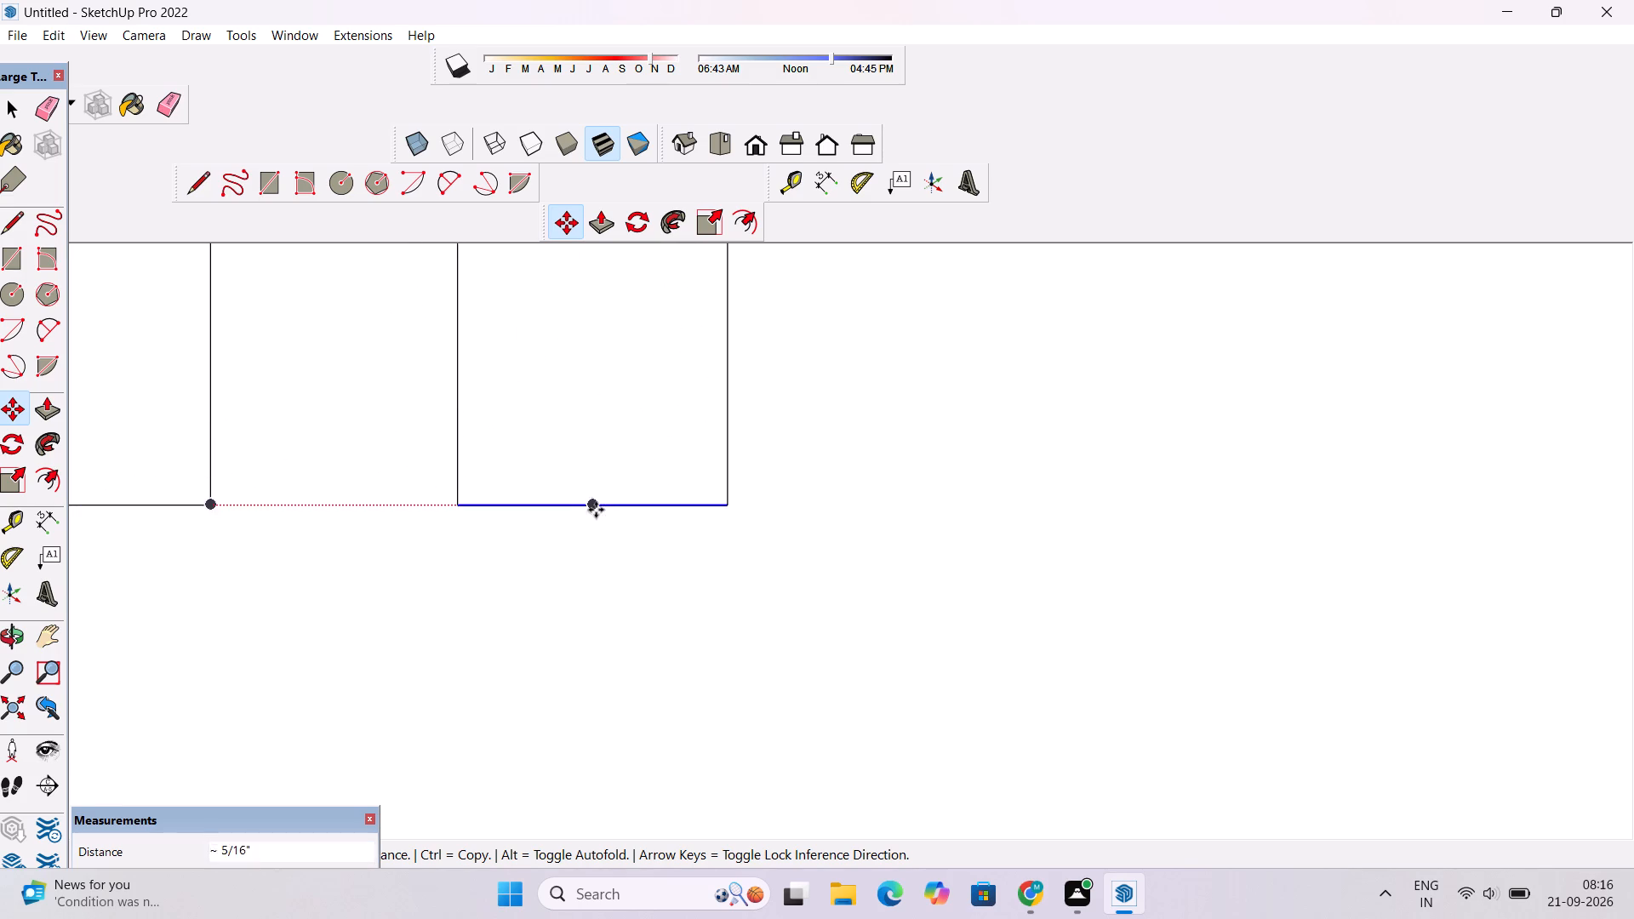
left_click(591, 514)
key("space")
scroll(357, 524, "down", 3)
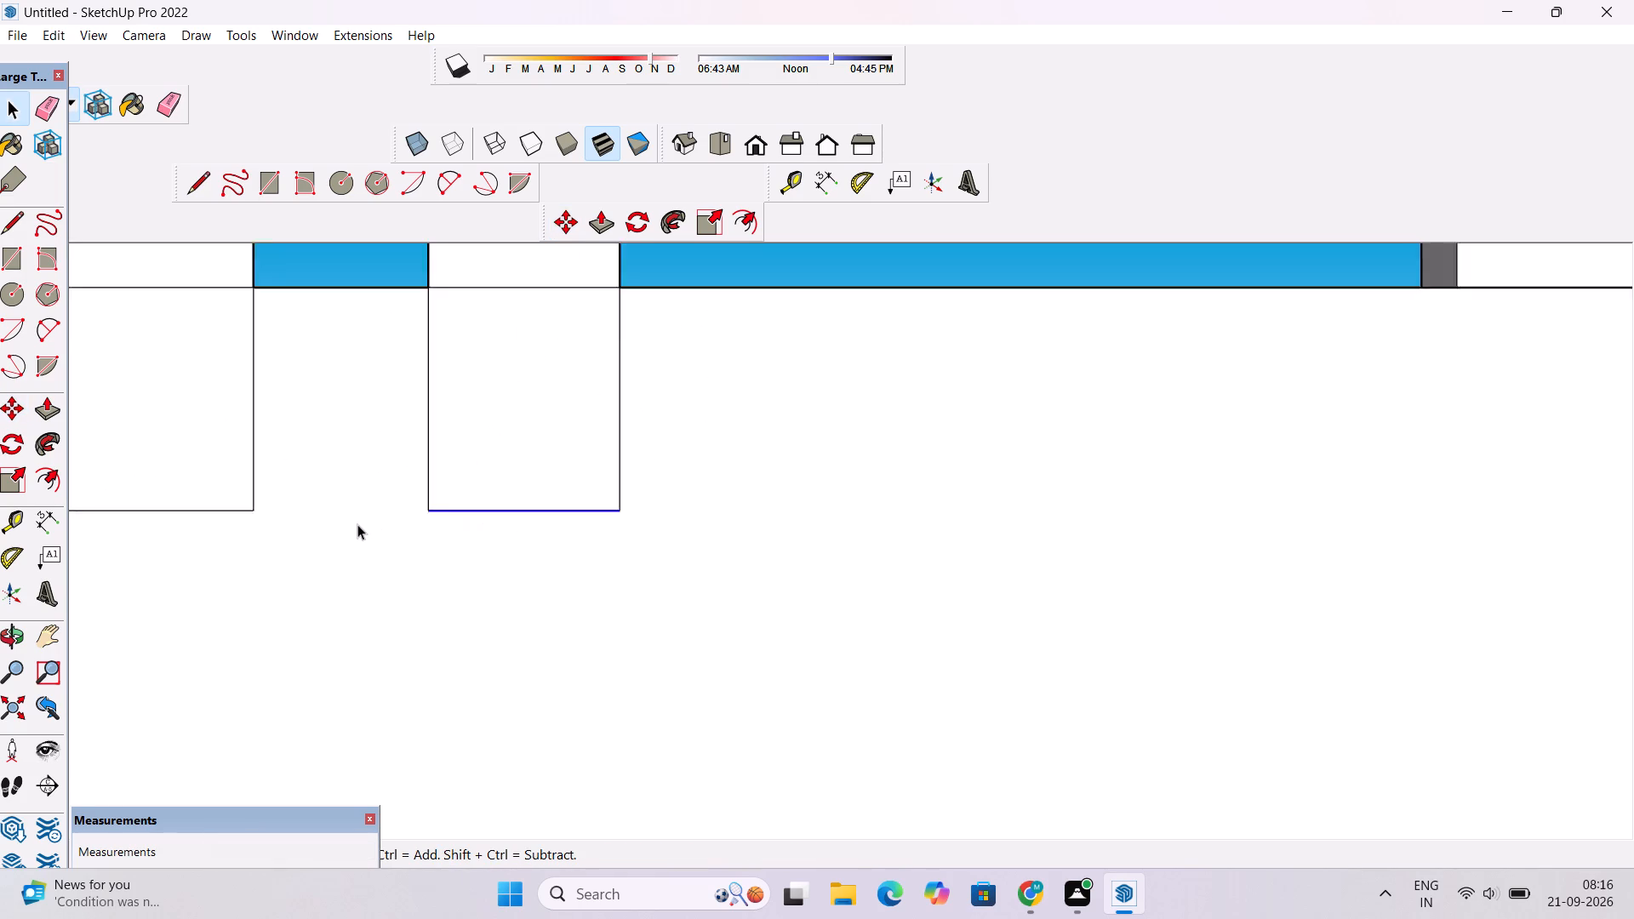
scroll(357, 524, "down", 15)
left_click(571, 368)
Draw a third upright rectangle about 3' 7" high and 9" wide beside the second, level with its top and bottom.
scroll(518, 388, "down", 1)
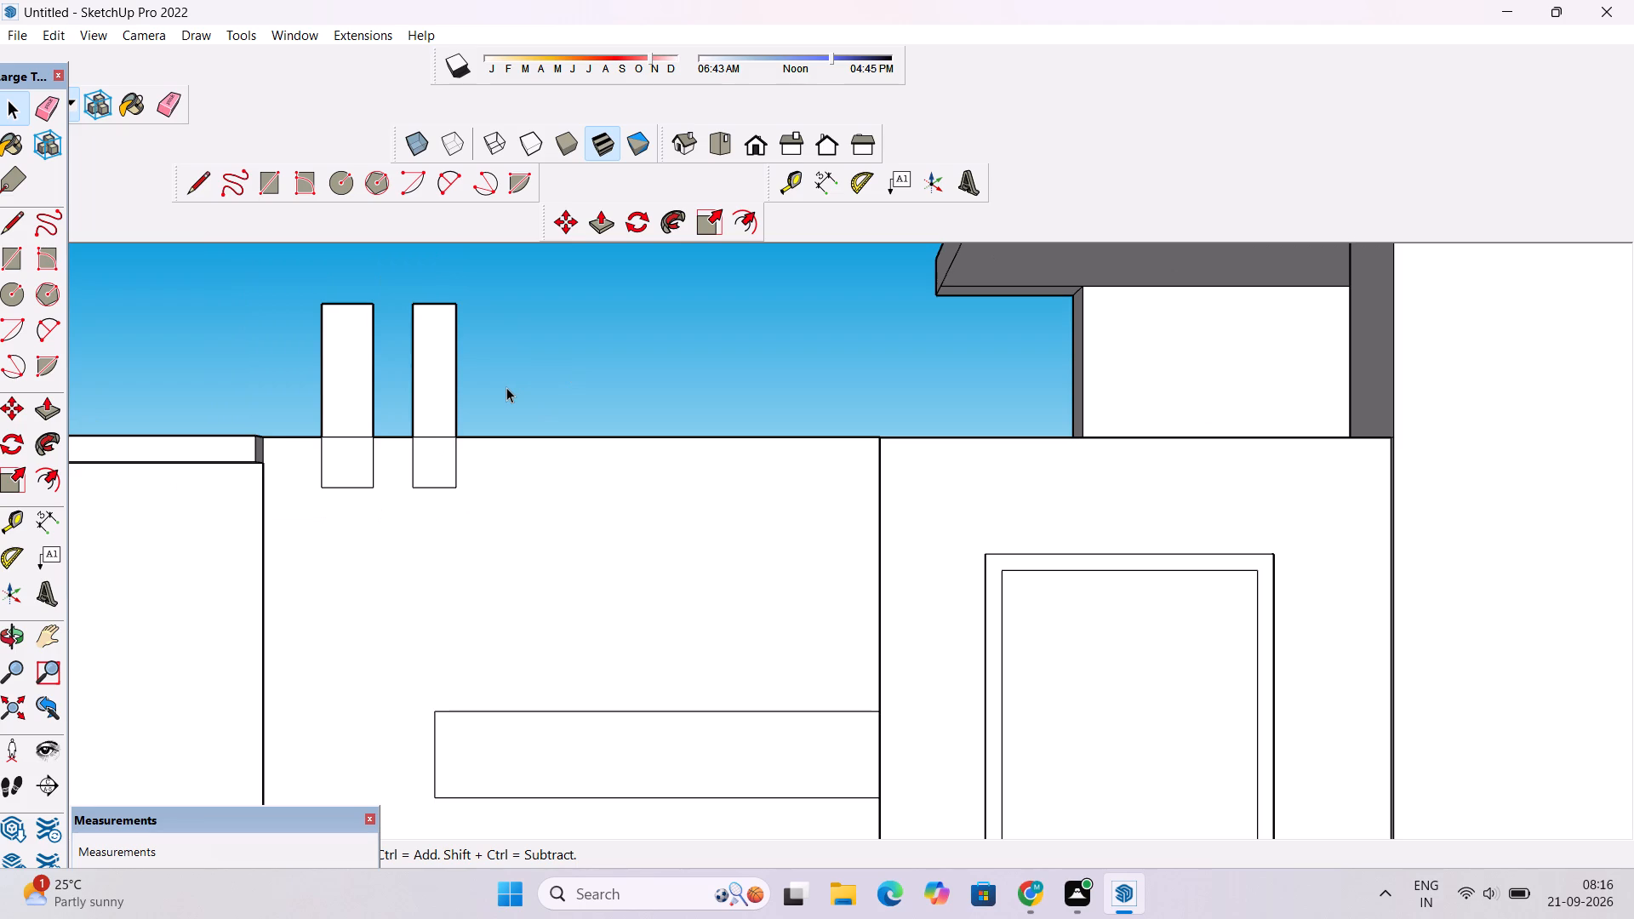
key("r")
scroll(509, 376, "down", 5)
scroll(527, 417, "up", 1)
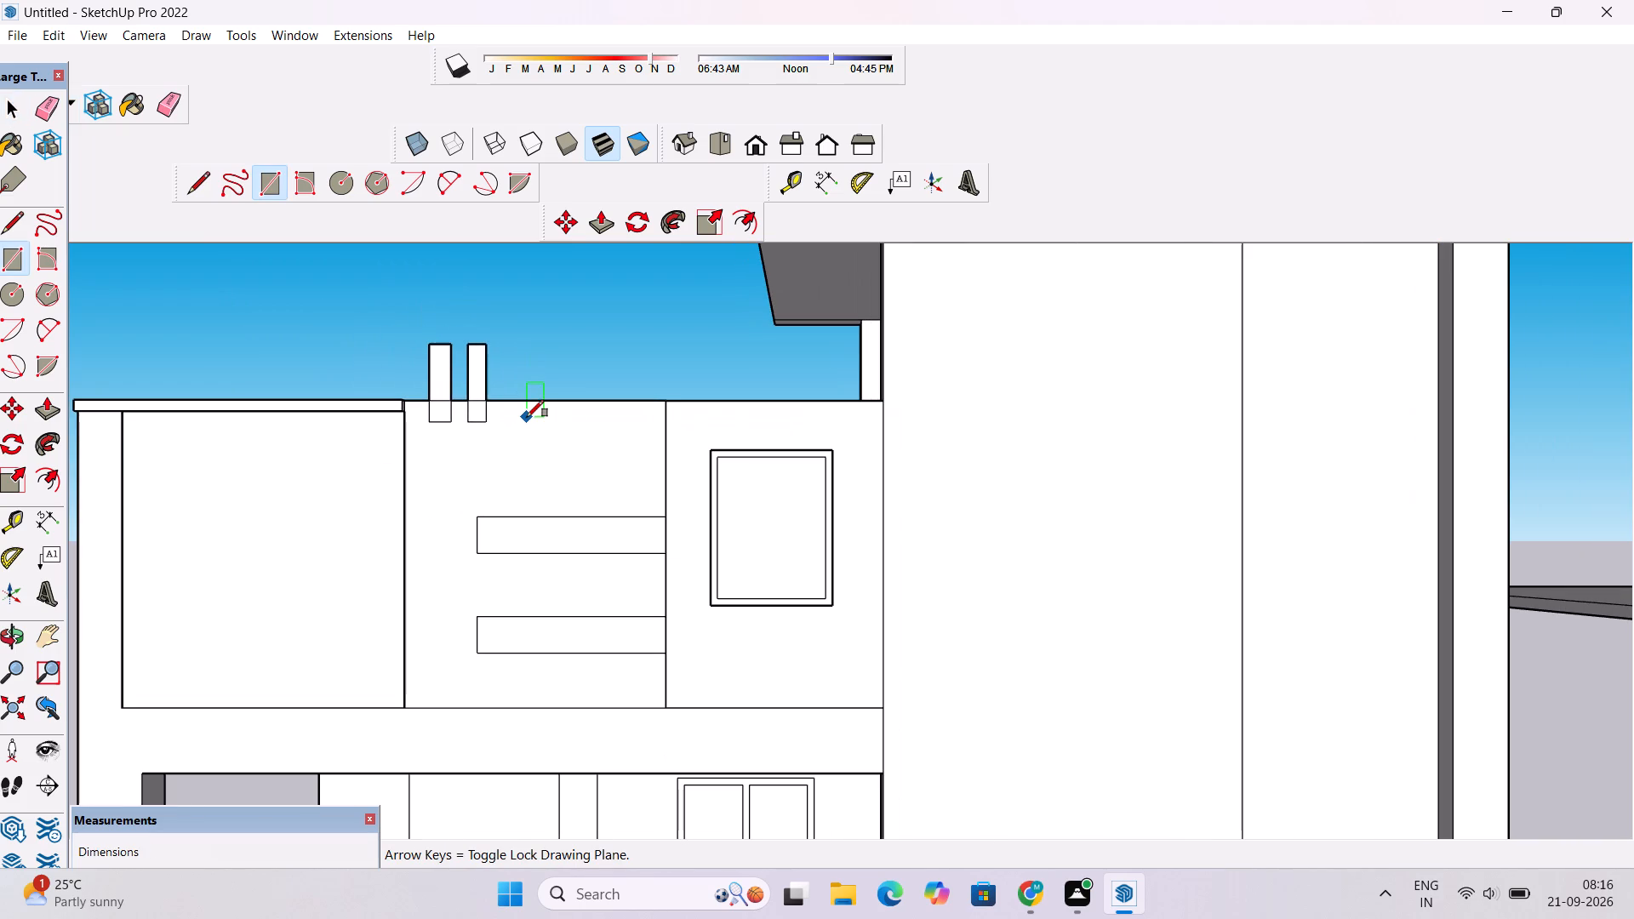
scroll(527, 417, "down", 2)
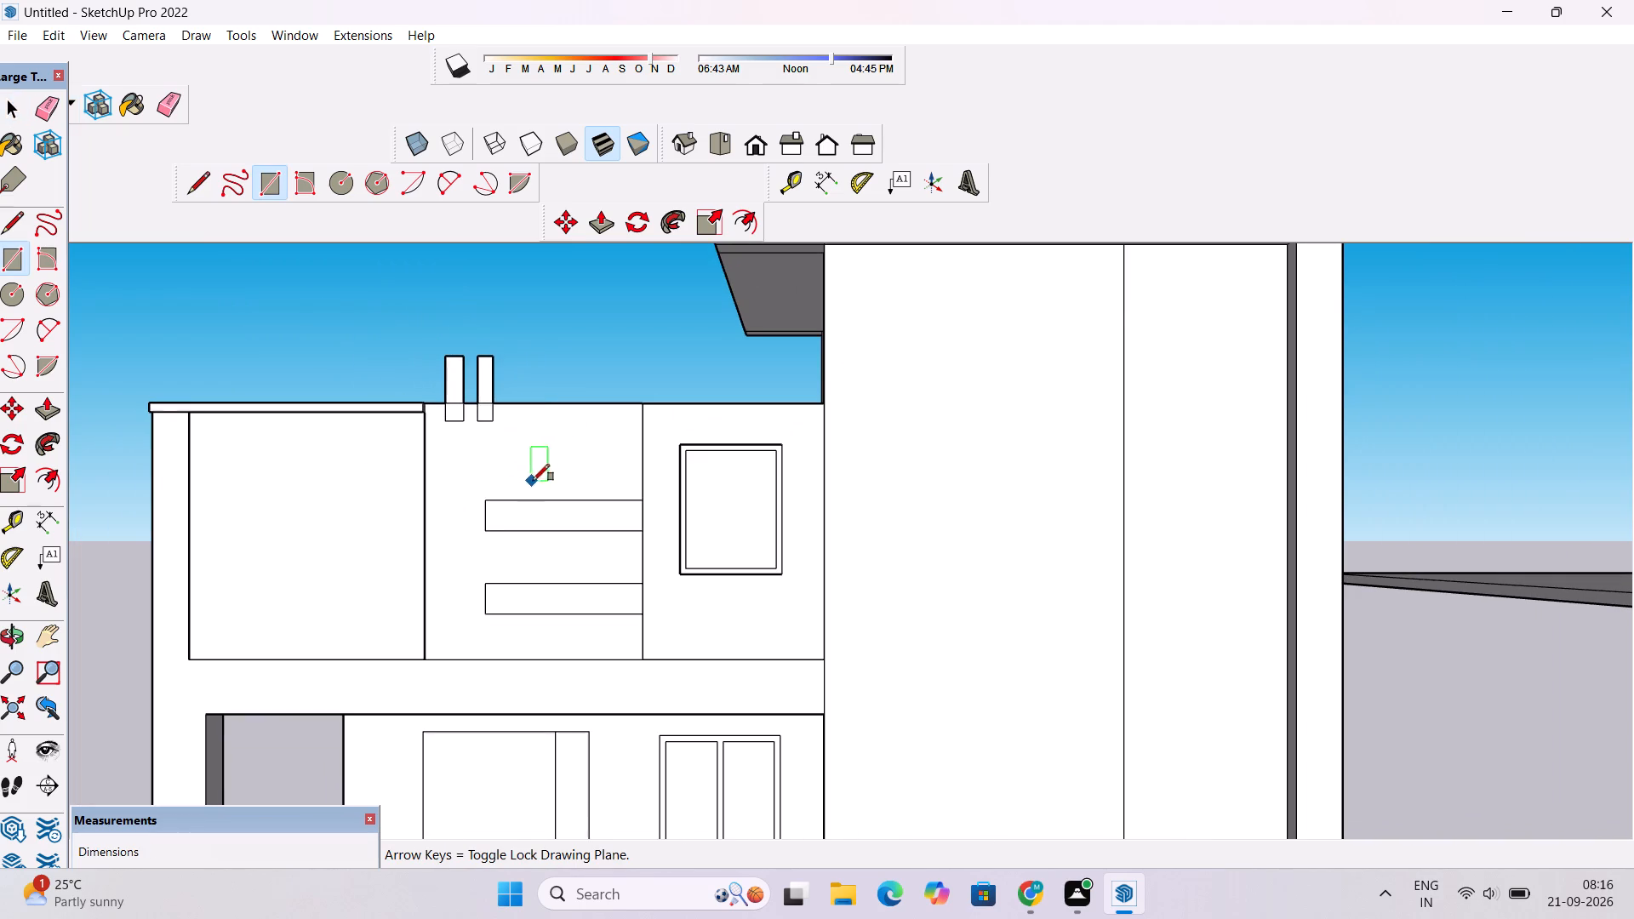
scroll(520, 420, "up", 13)
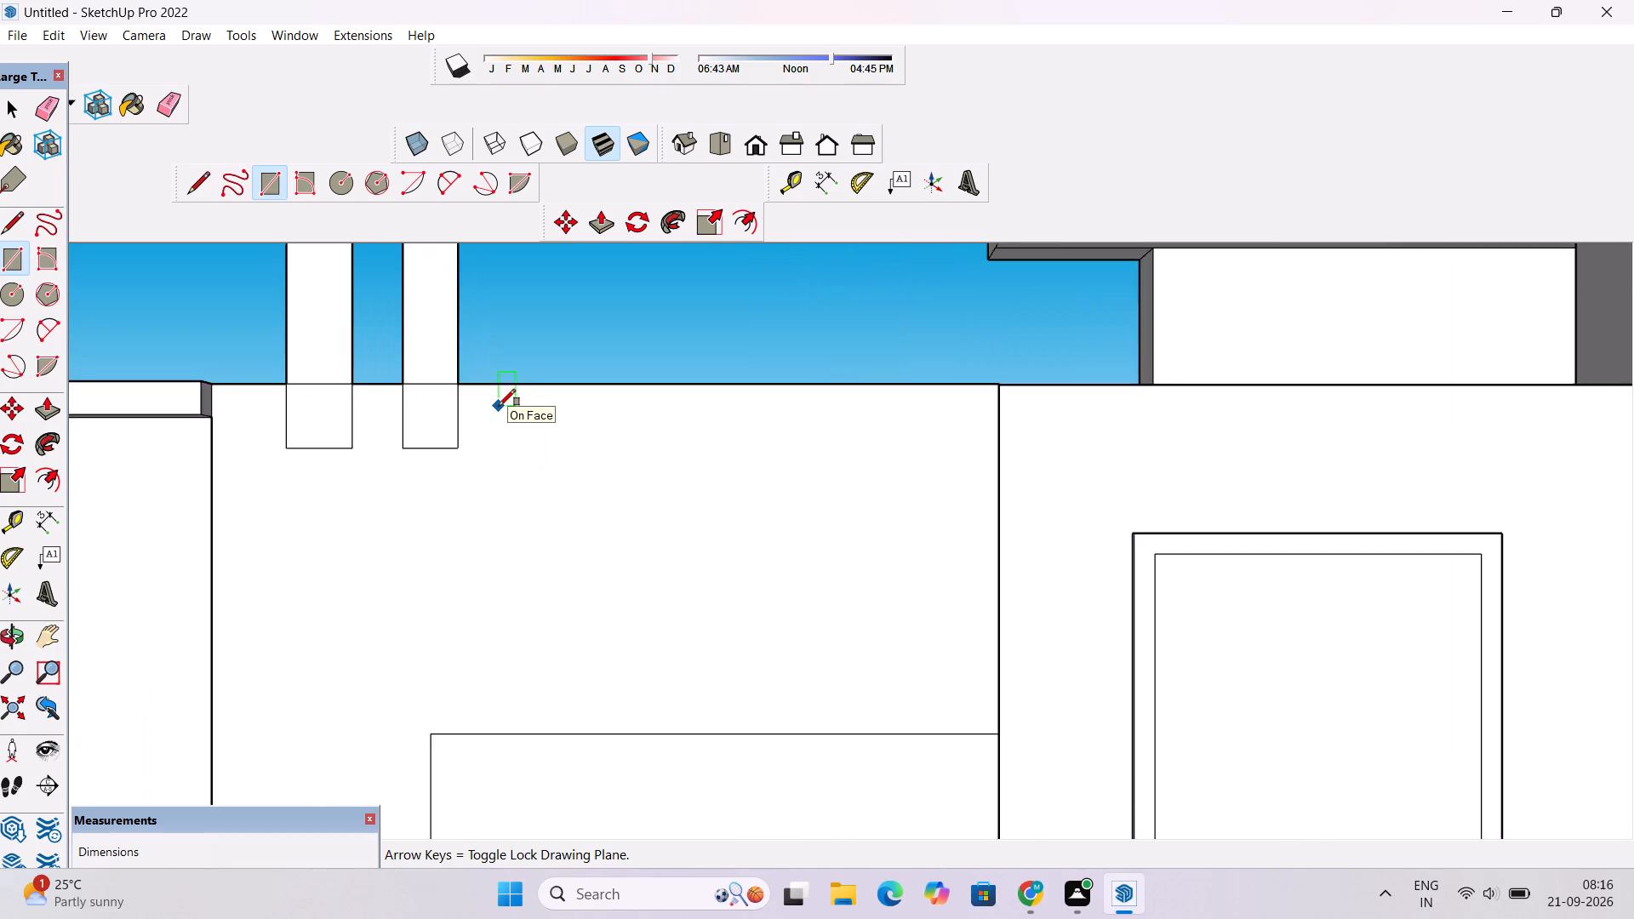
scroll(499, 406, "up", 1)
scroll(472, 446, "down", 8)
scroll(471, 320, "up", 4)
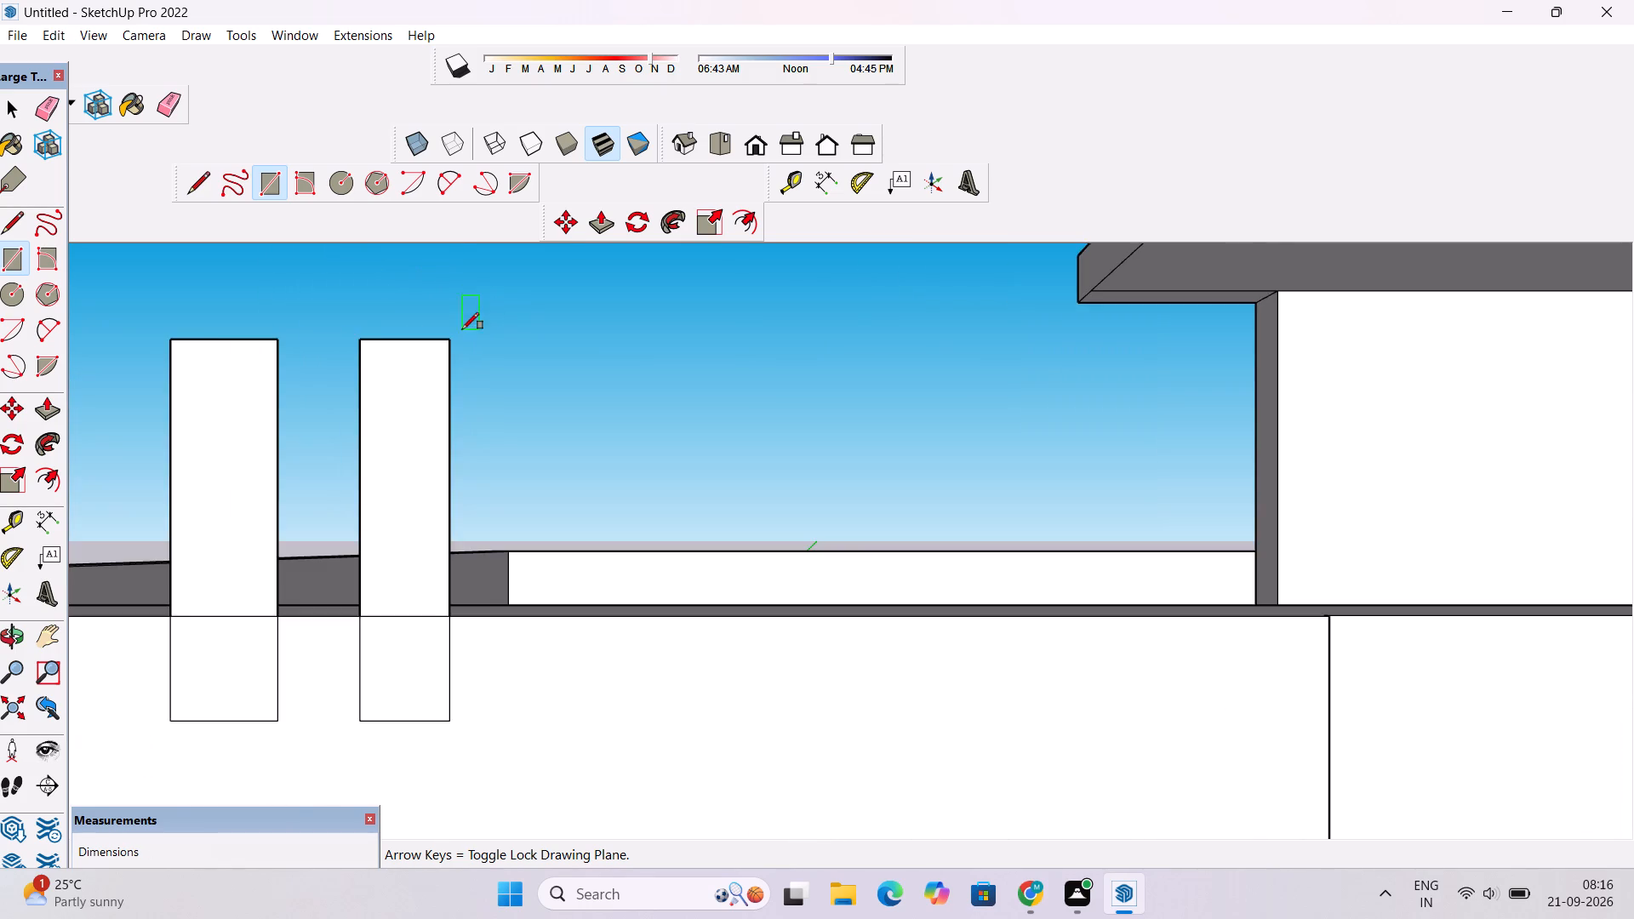
scroll(458, 338, "down", 3)
scroll(496, 479, "up", 5)
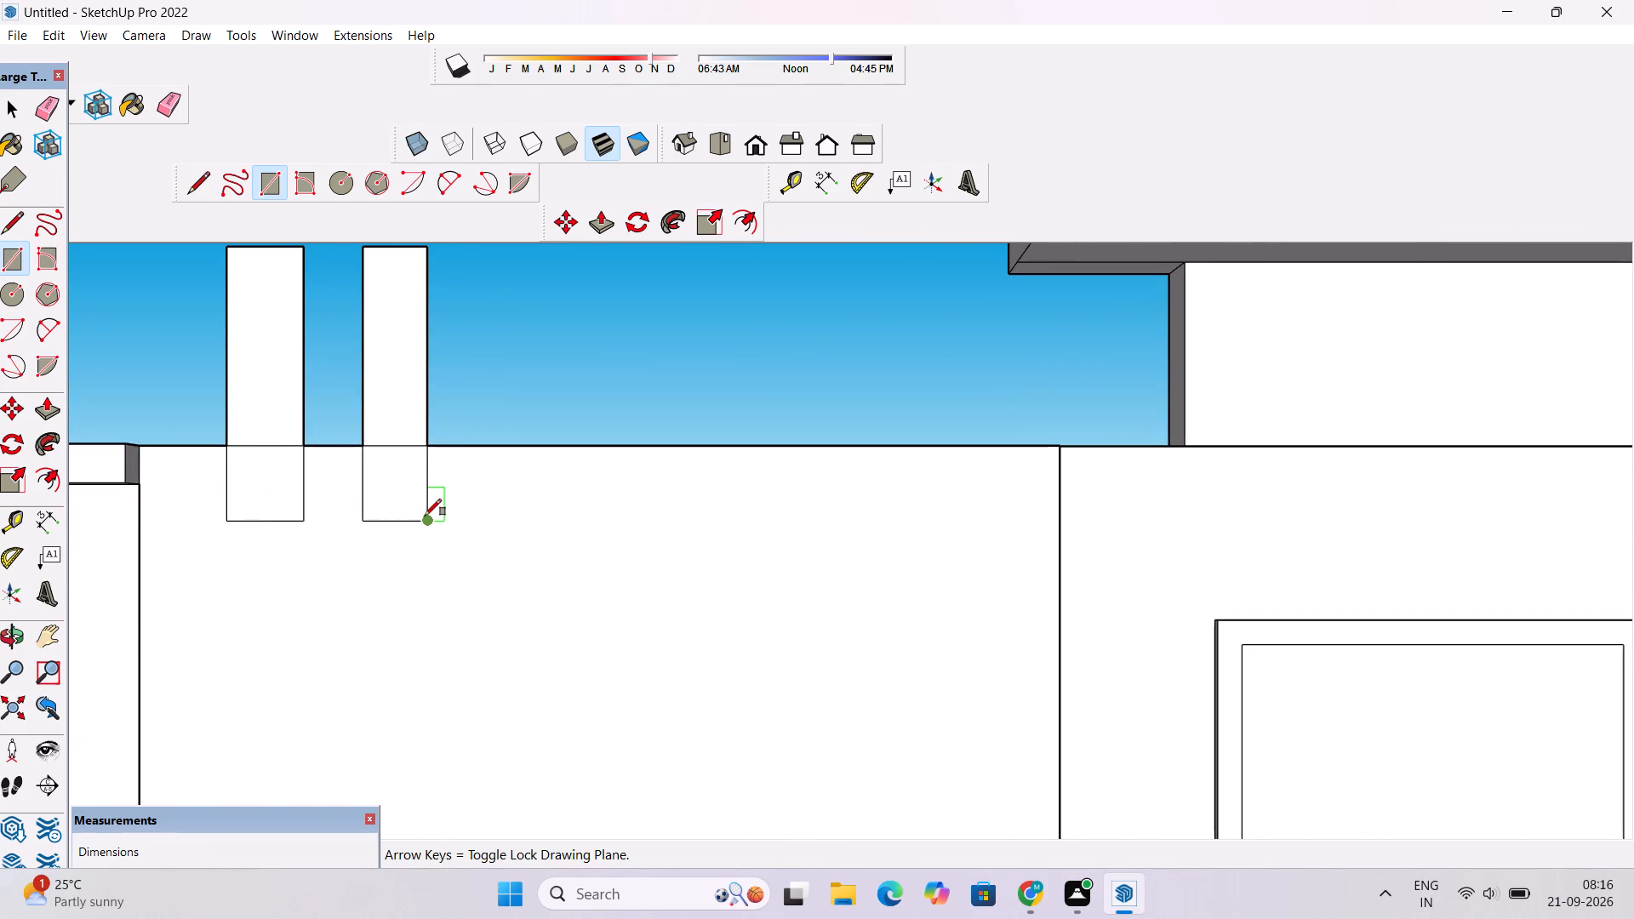
left_click(490, 520)
scroll(490, 520, "down", 10)
scroll(469, 423, "up", 4)
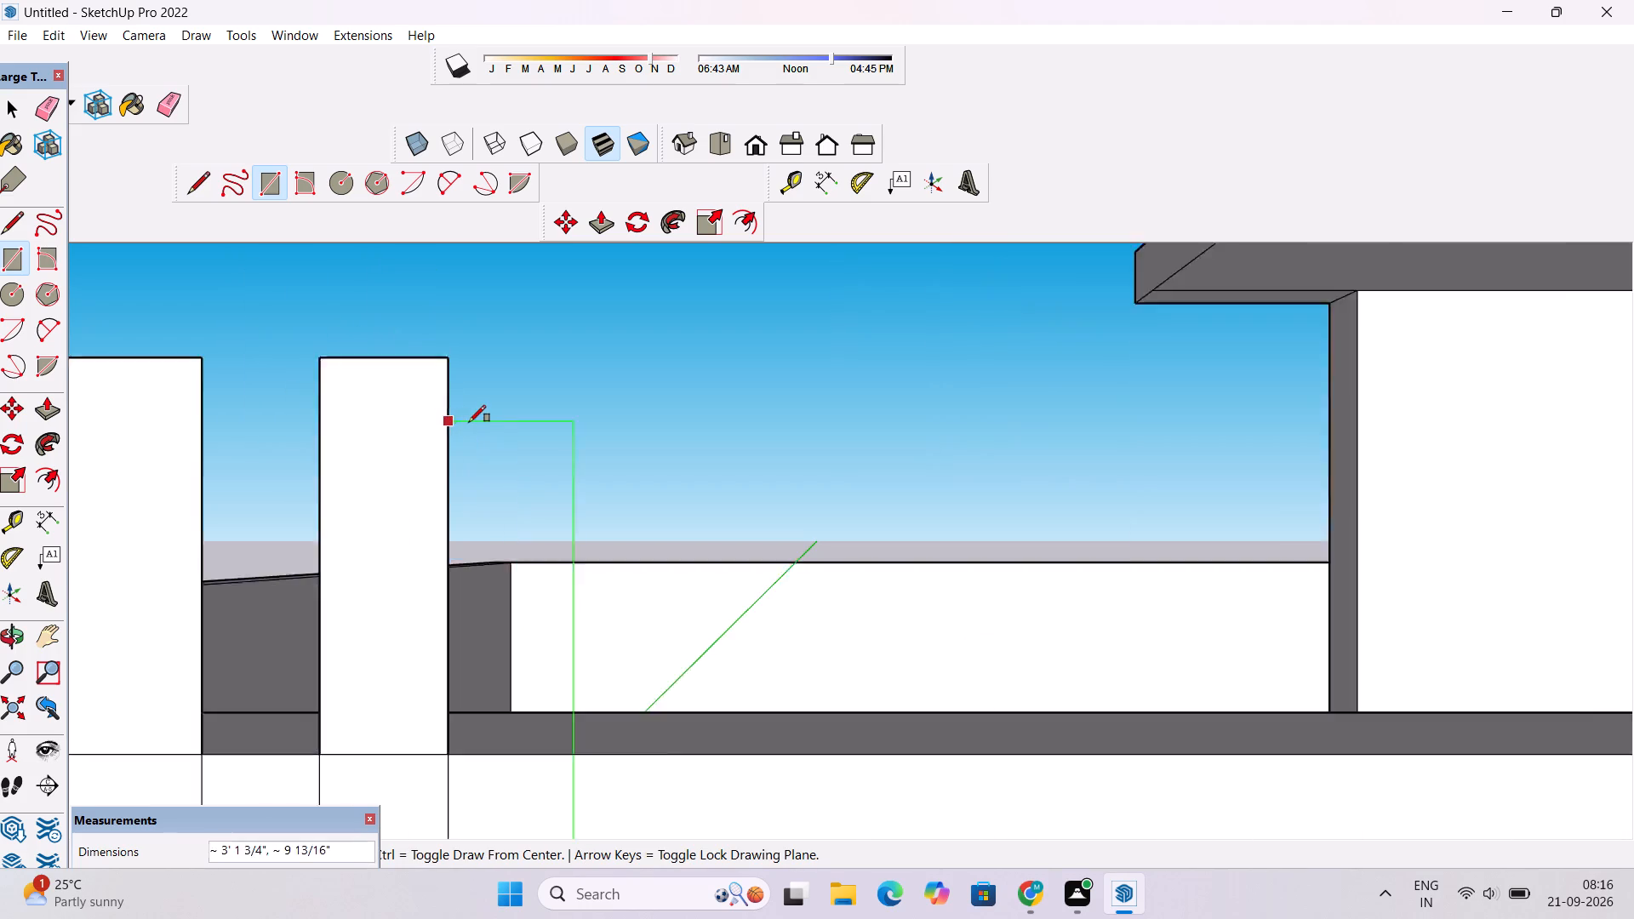
scroll(469, 422, "up", 3)
scroll(479, 403, "down", 4)
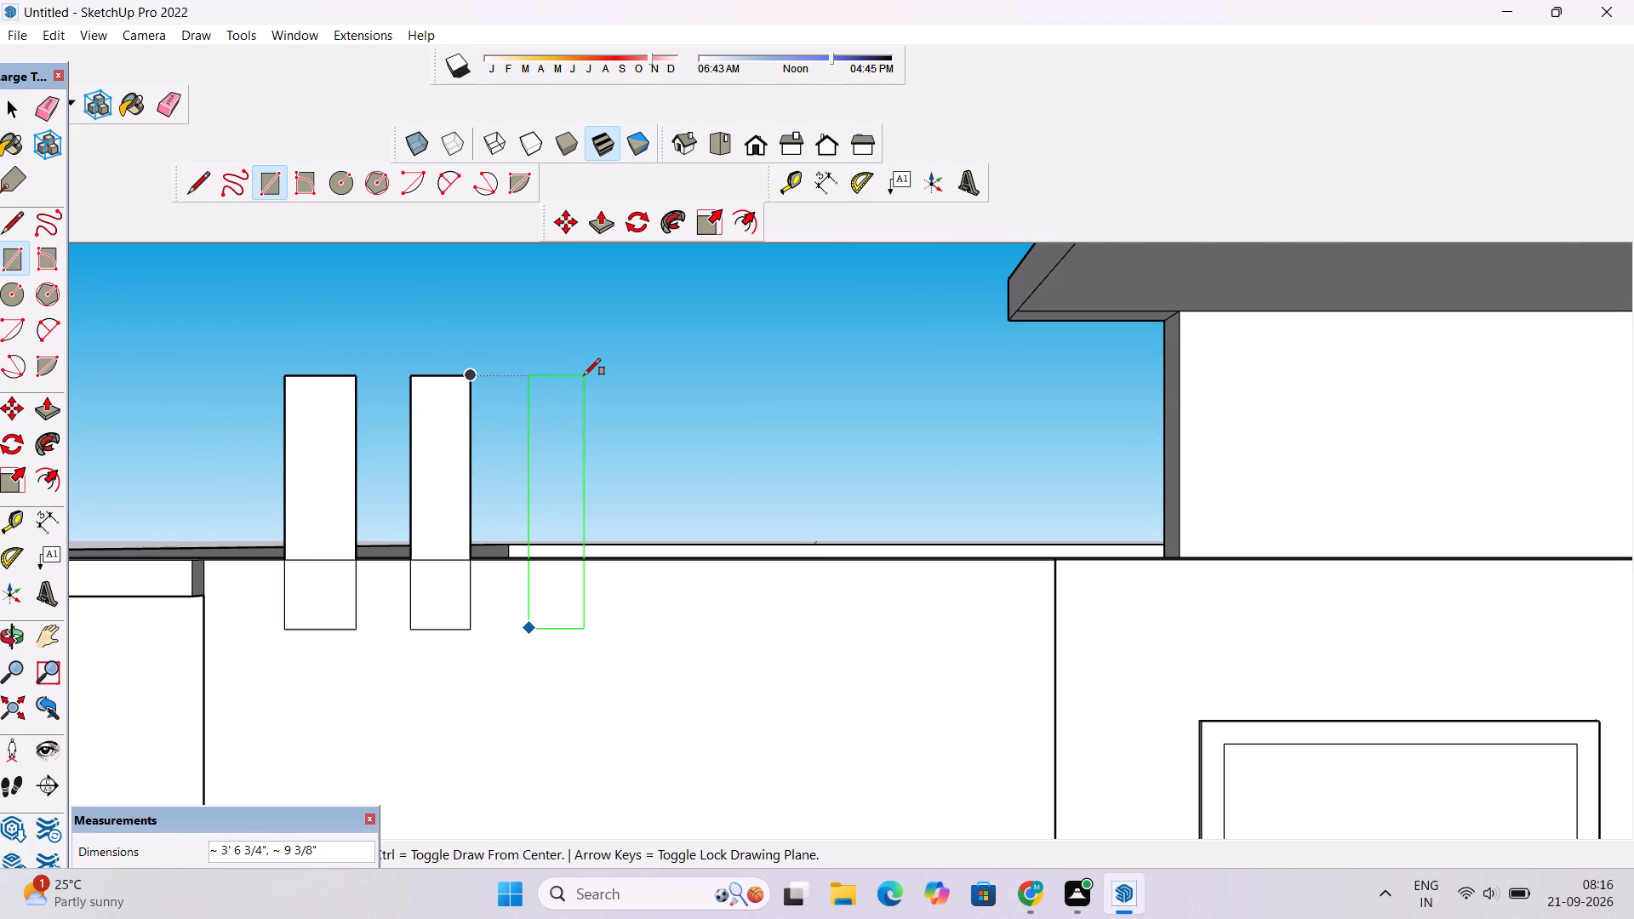
left_click(584, 375)
key("space")
From behind the parapet, Push/Pull the widest upright bar's face back about 8 7/8" over the parapet top.
scroll(553, 401, "down", 2)
key("o")
scroll(550, 416, "down", 2)
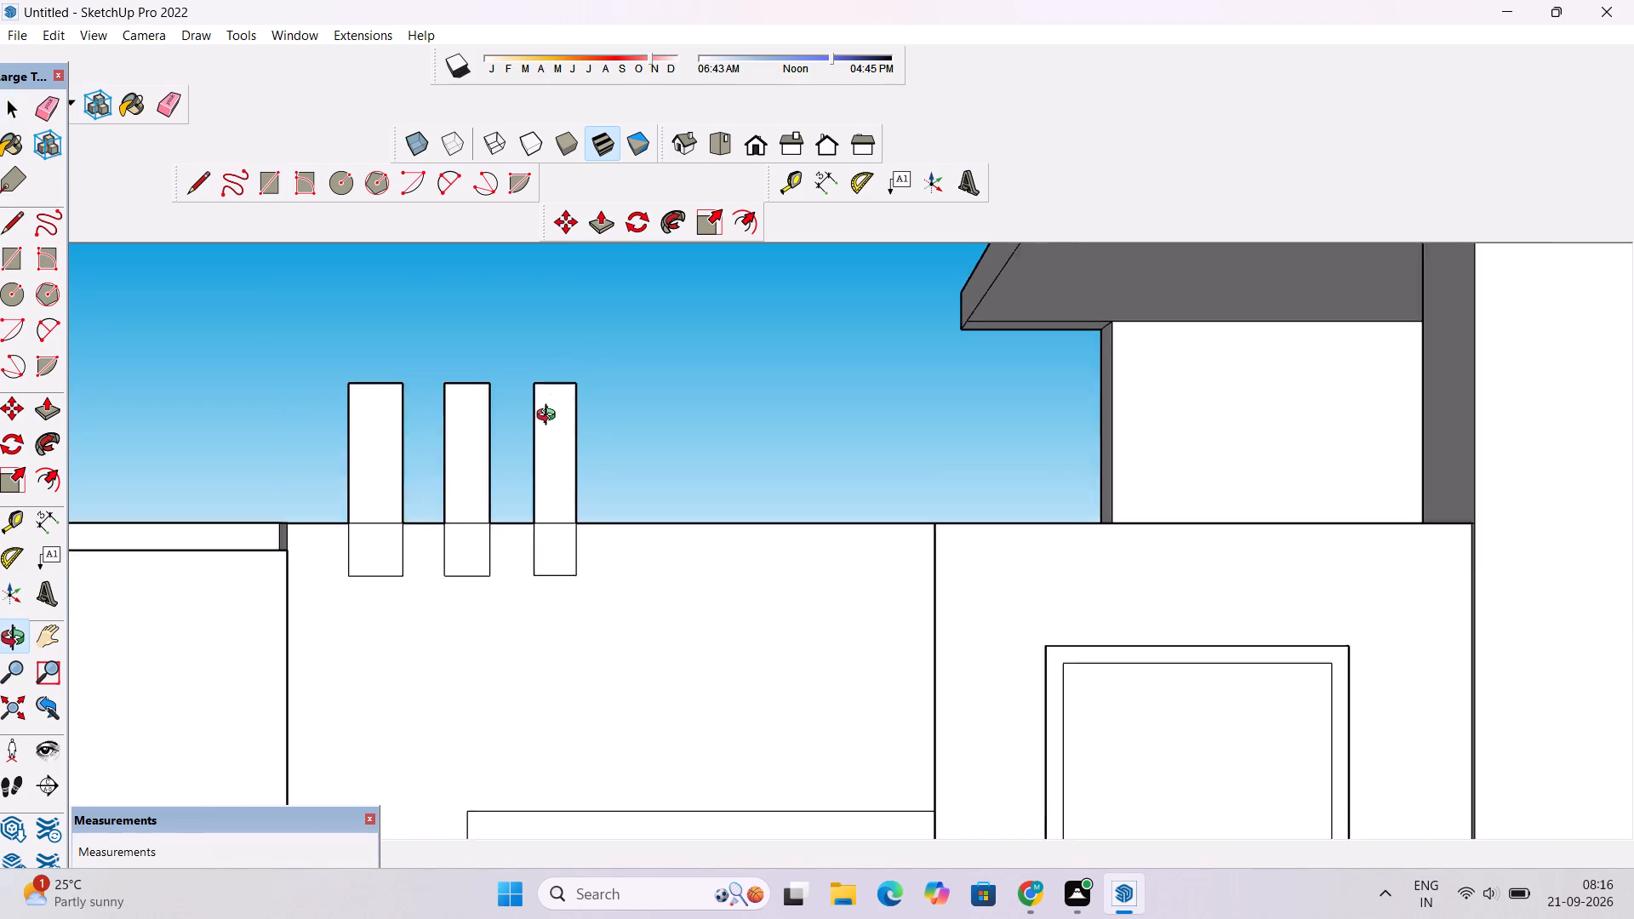
scroll(550, 417, "down", 2)
left_click_drag(167, 627, 642, 656)
scroll(647, 632, "down", 5)
left_click_drag(644, 630, 862, 658)
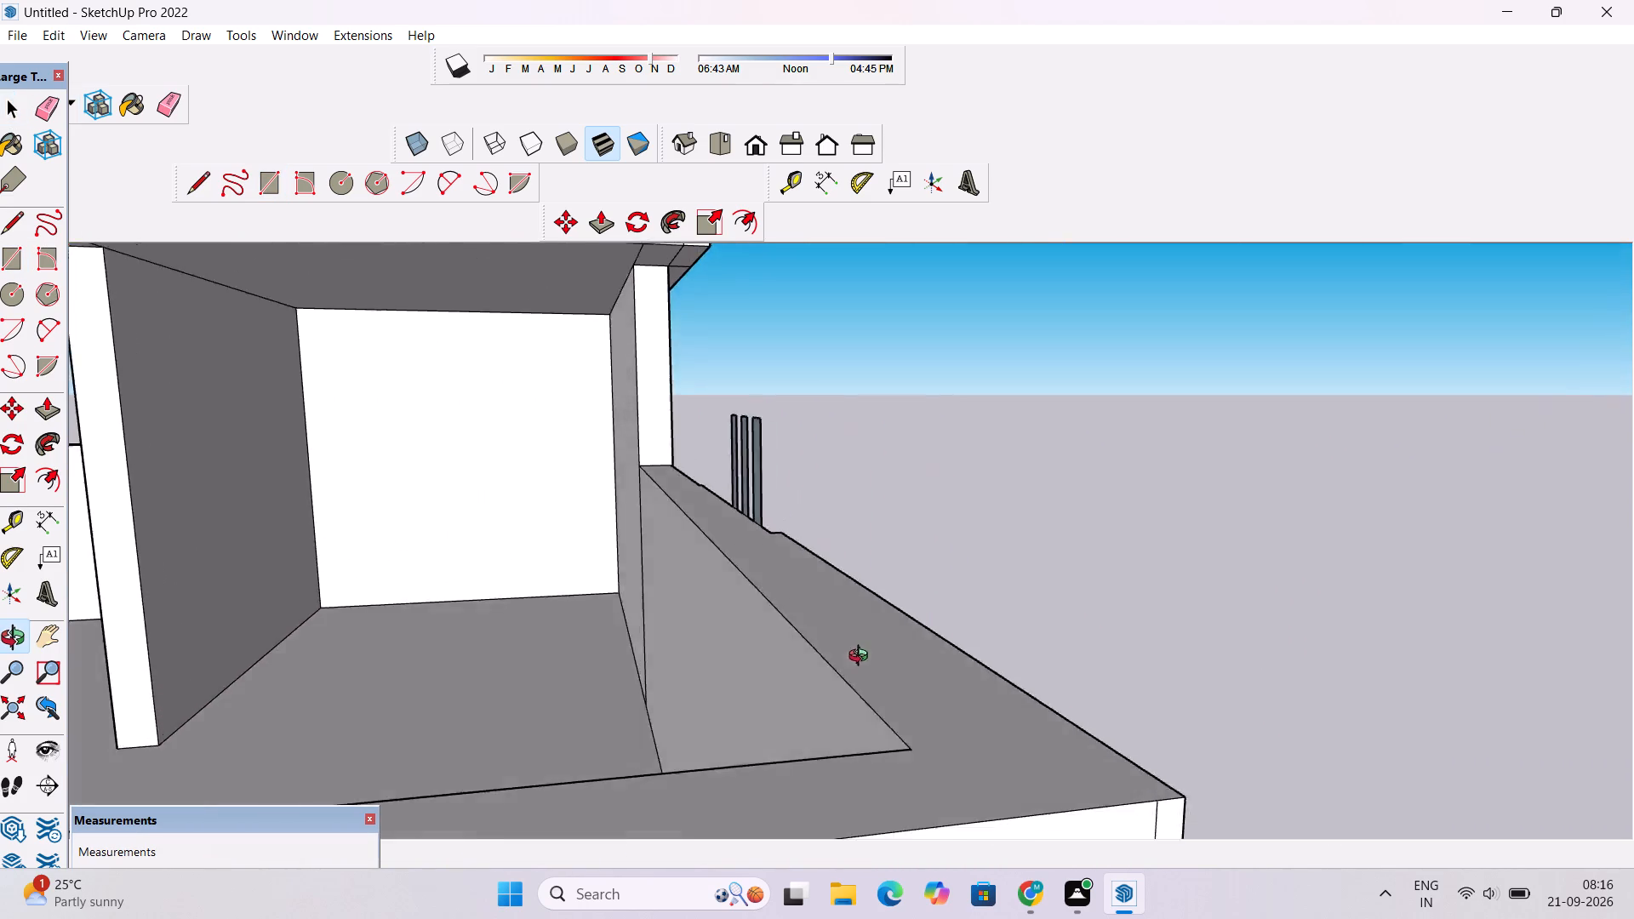
left_click_drag(862, 658, 870, 627)
left_click_drag(780, 506, 780, 569)
left_click_drag(761, 586, 744, 568, "shift")
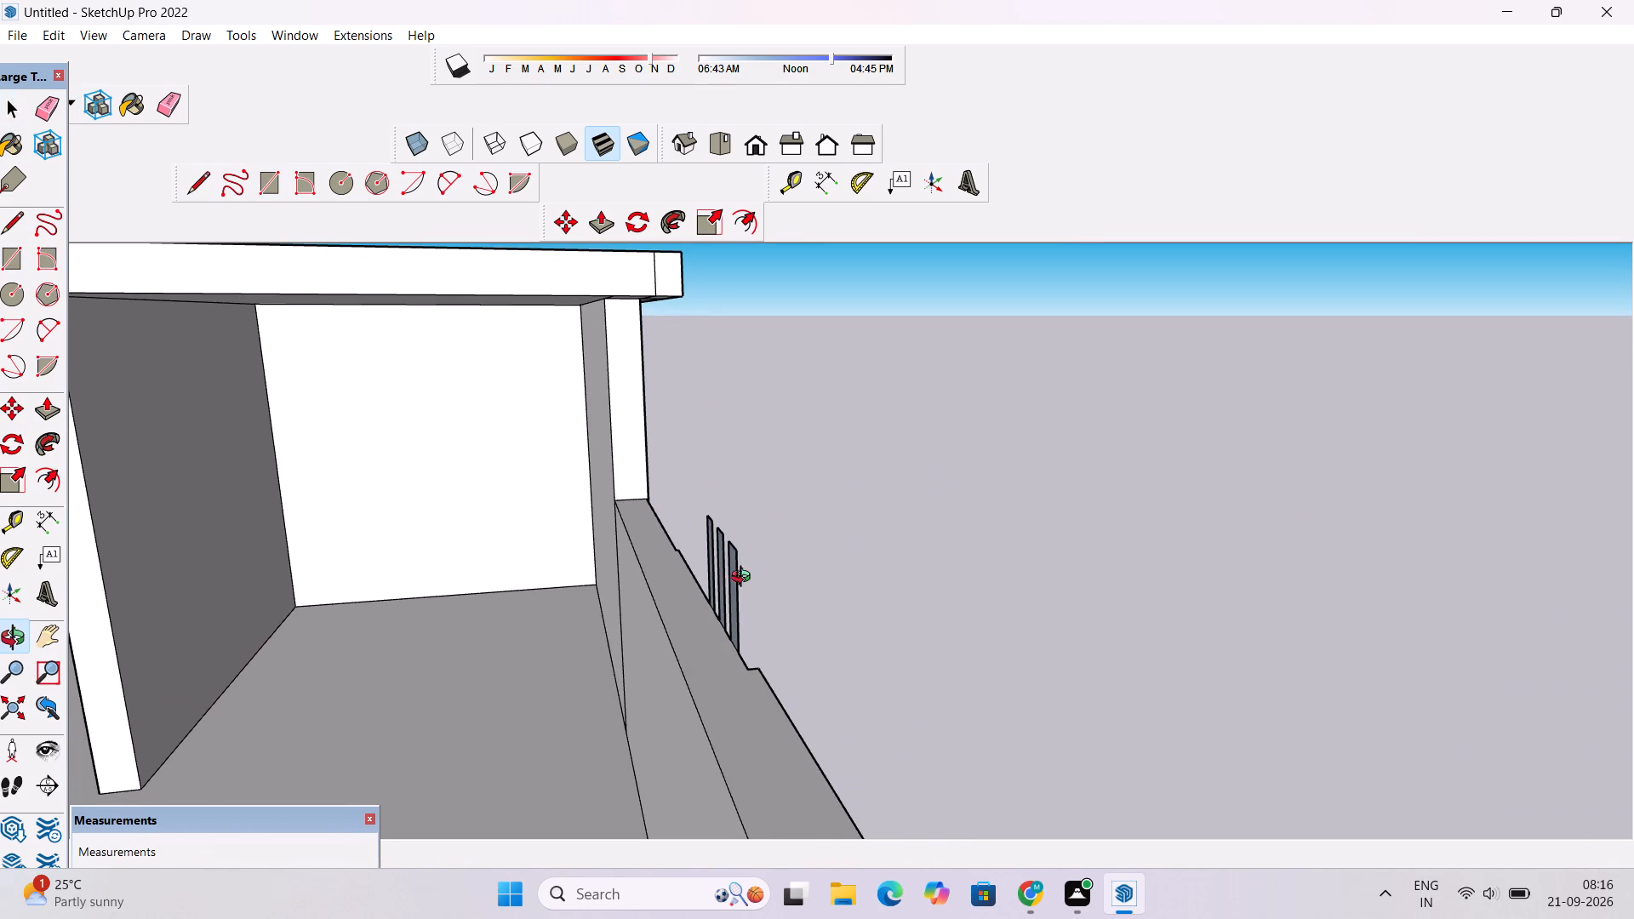
scroll(746, 582, "down", 1)
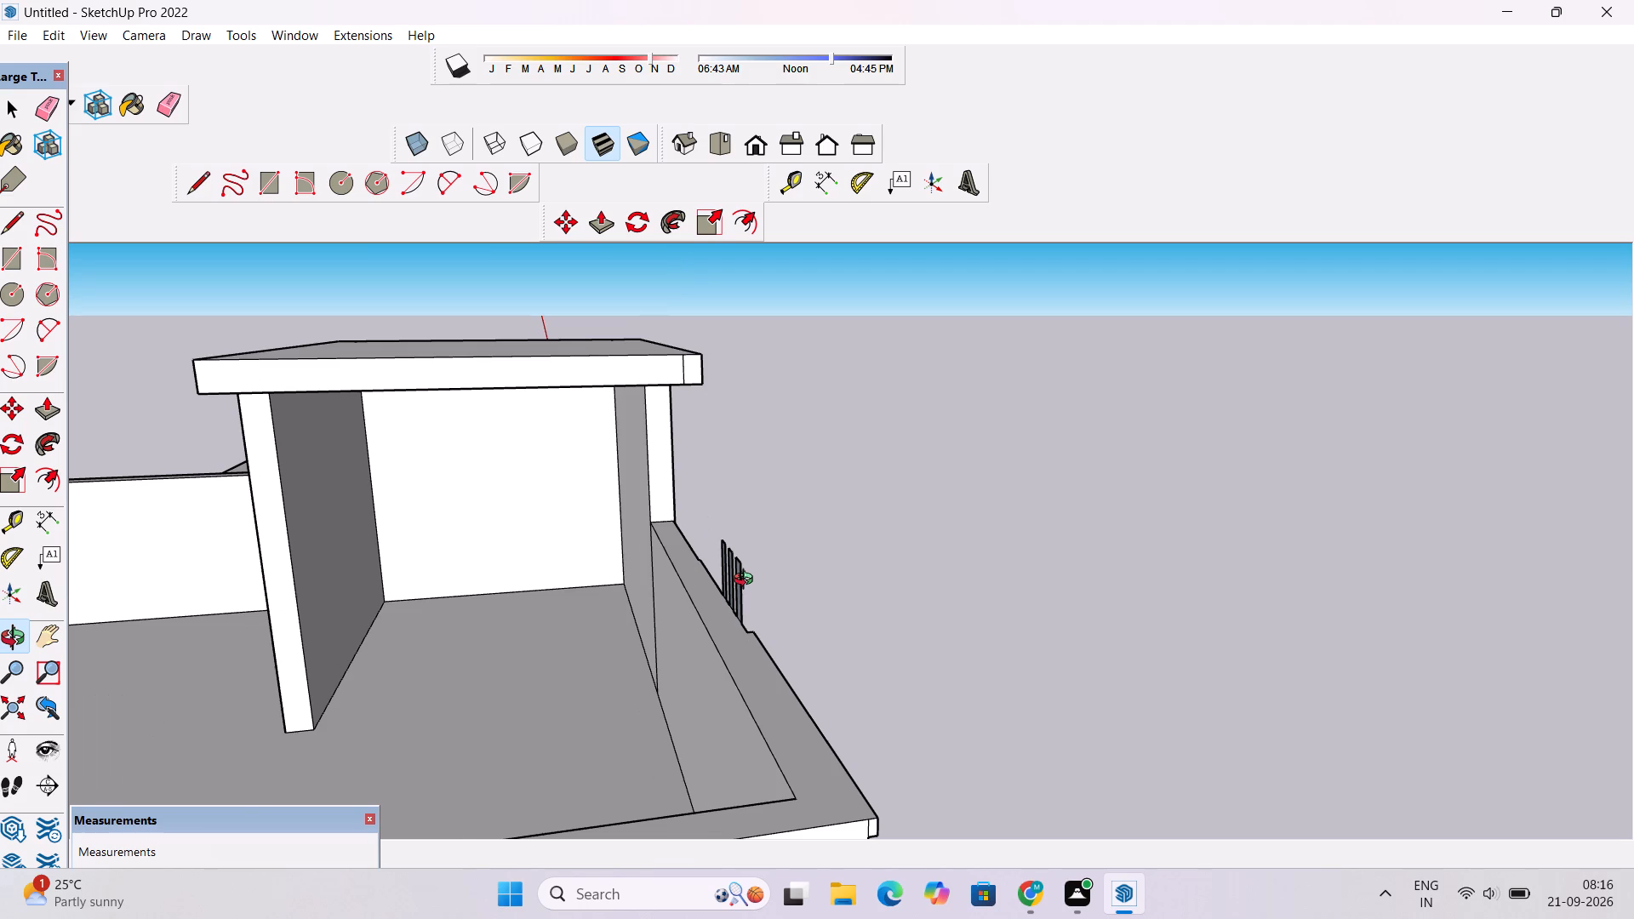
scroll(747, 581, "down", 2)
scroll(747, 581, "up", 4)
left_click_drag(739, 596, 729, 602)
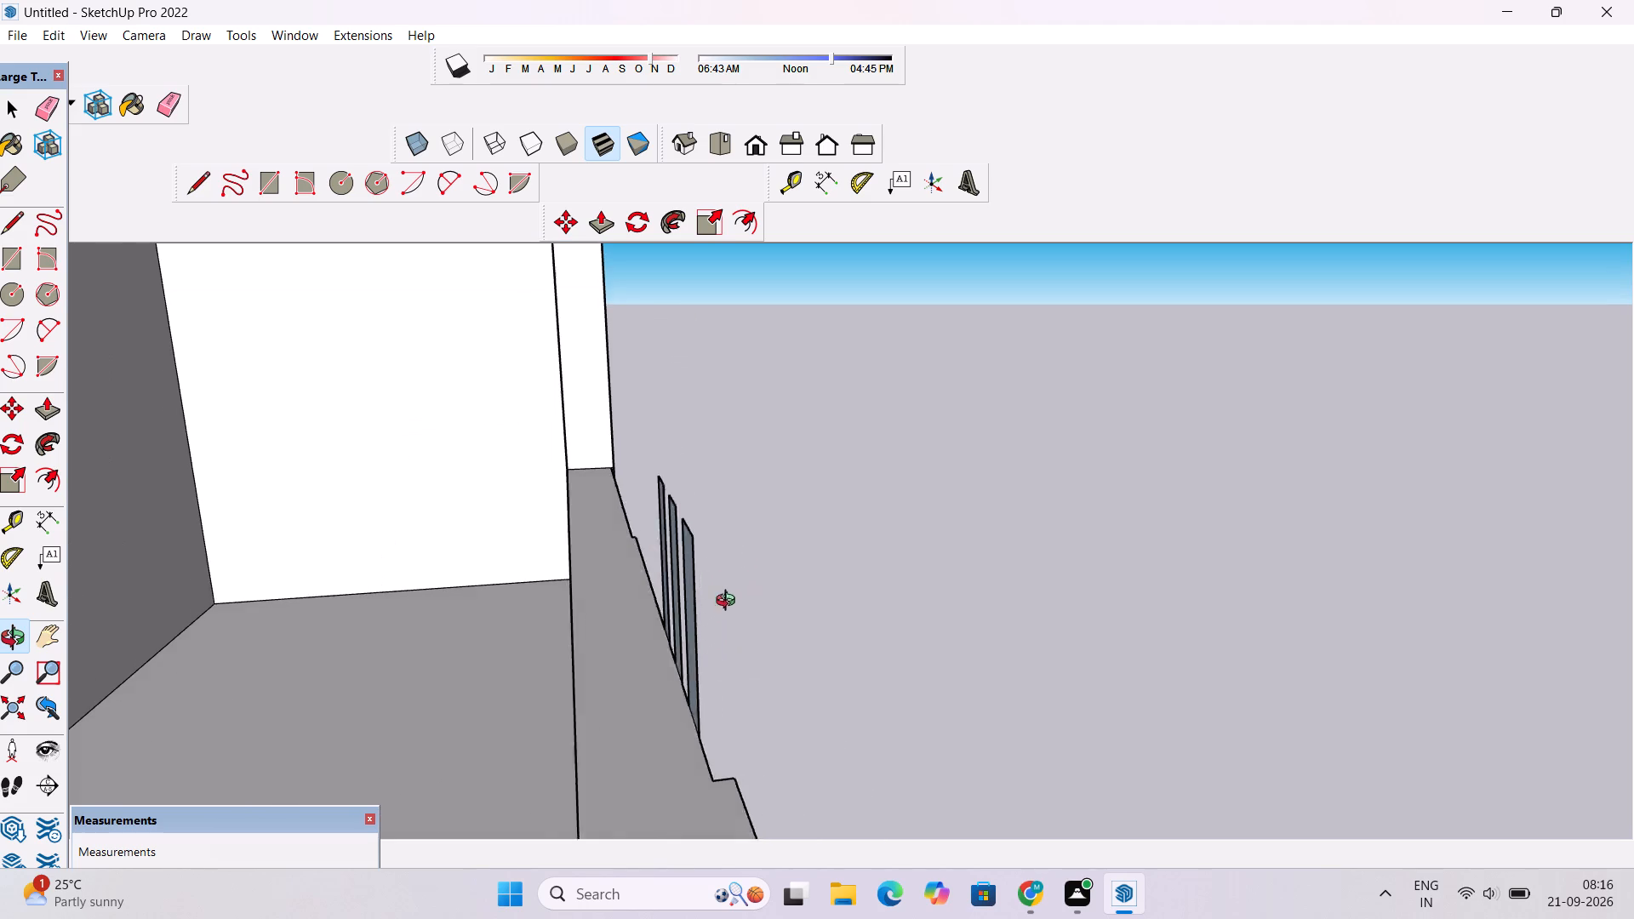
left_click_drag(729, 602, 706, 613)
scroll(704, 613, "down", 3)
scroll(671, 626, "up", 9)
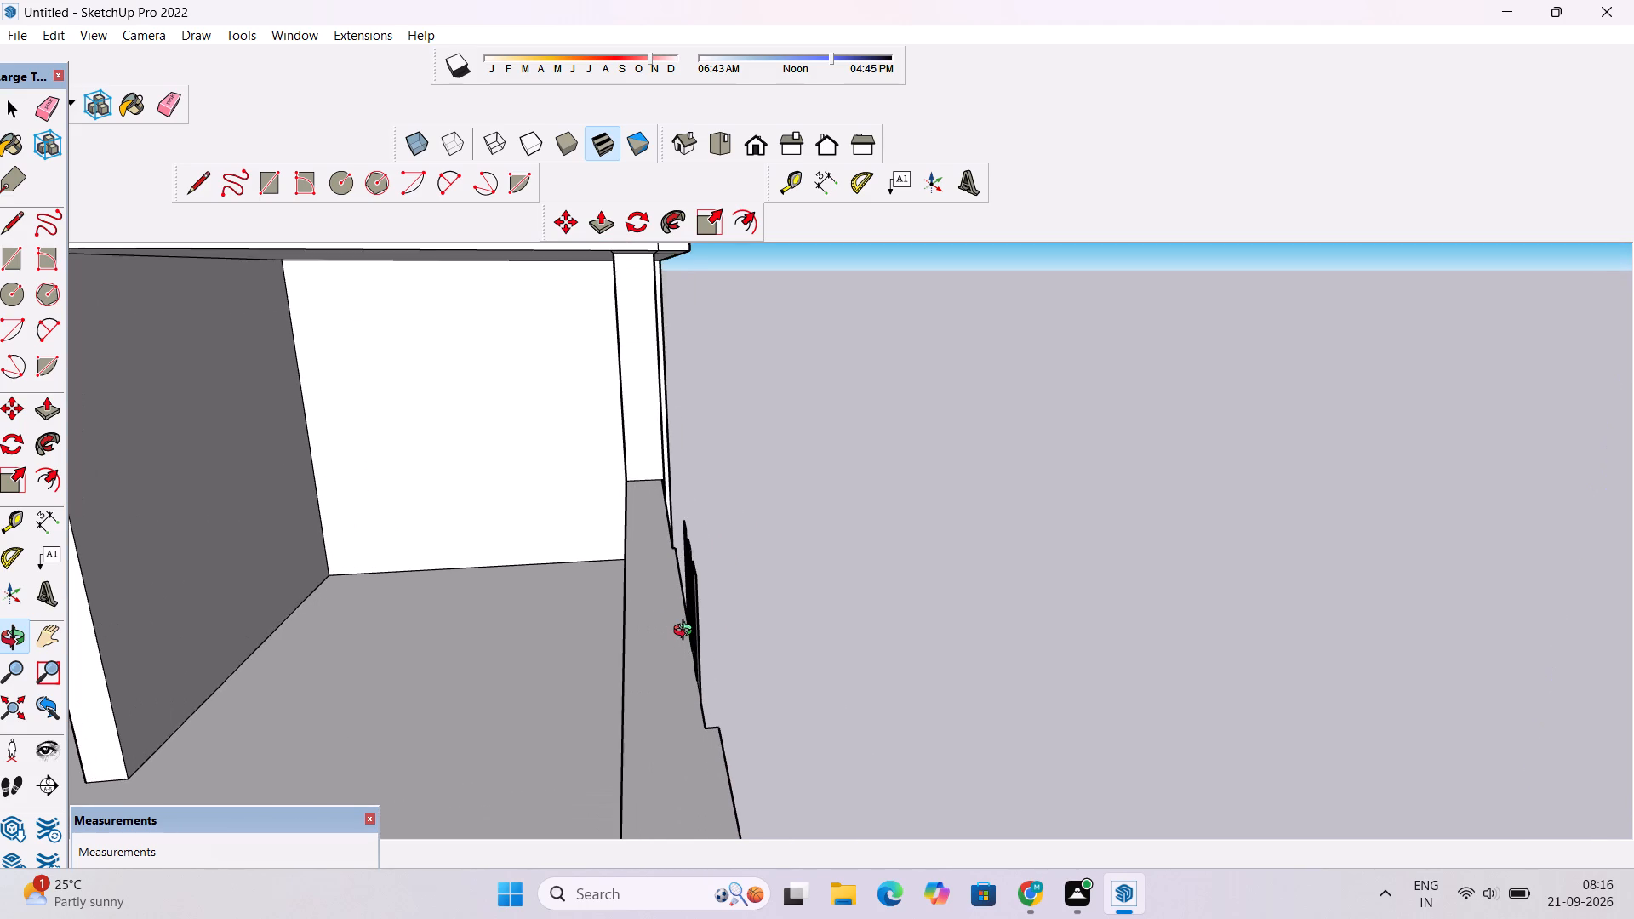
left_click(687, 632)
scroll(687, 634, "up", 8)
left_click_drag(732, 661, 740, 664)
left_click_drag(761, 689, 736, 625)
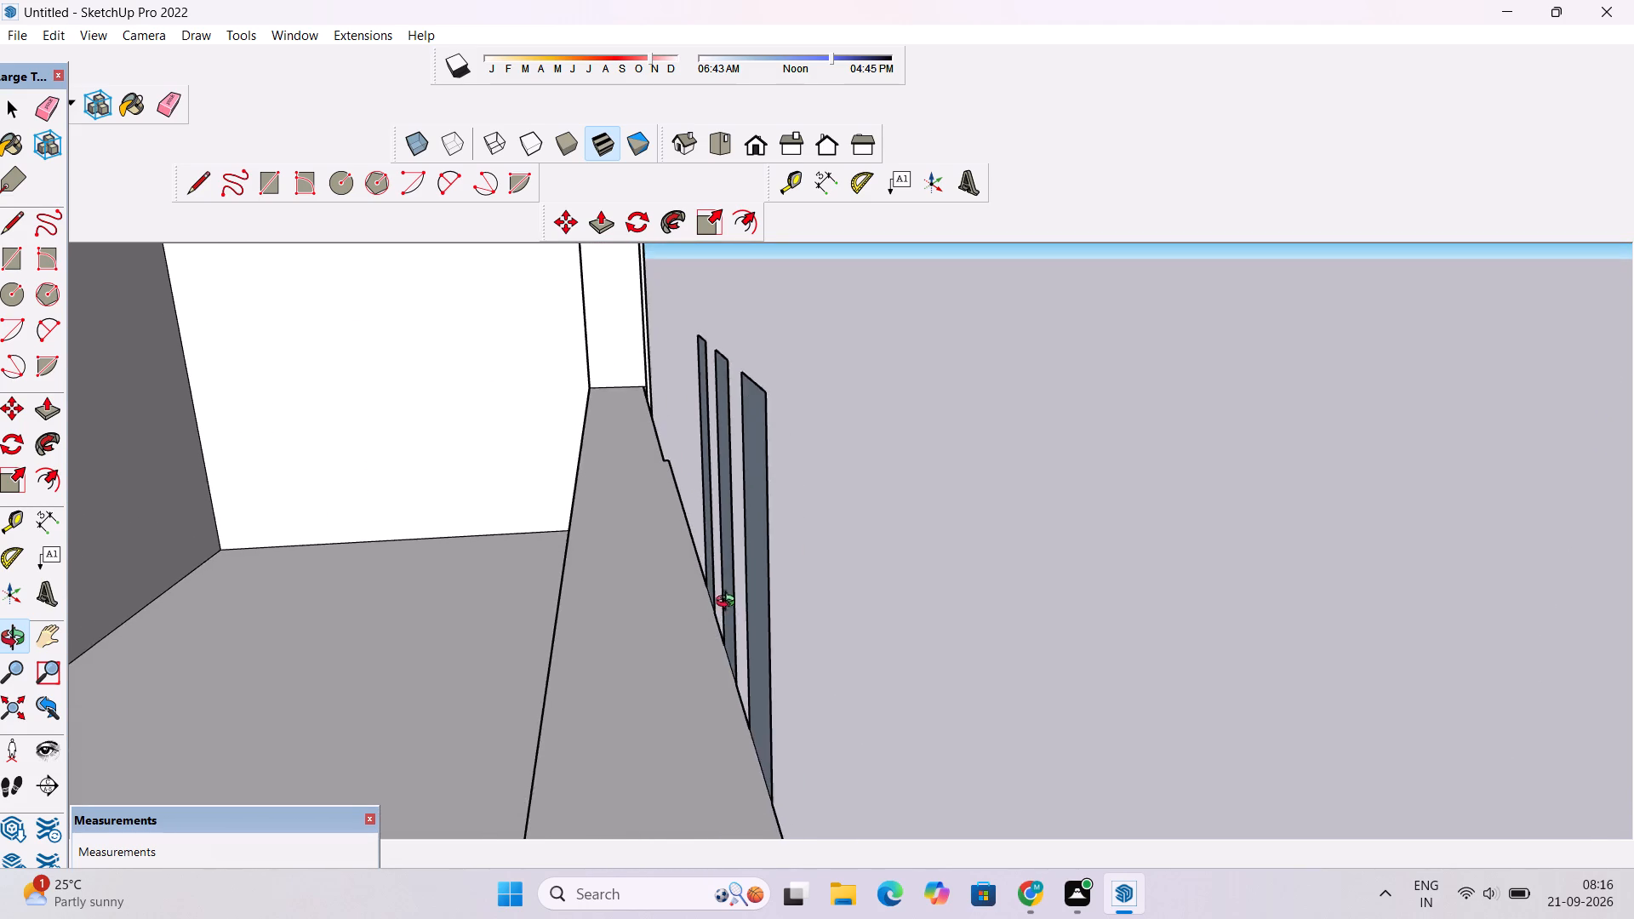
scroll(728, 603, "down", 5)
left_click_drag(747, 685, 742, 642)
left_click_drag(796, 703, 784, 664, "shift")
scroll(781, 654, "down", 5)
left_click_drag(758, 678, 797, 751)
scroll(833, 689, "up", 7)
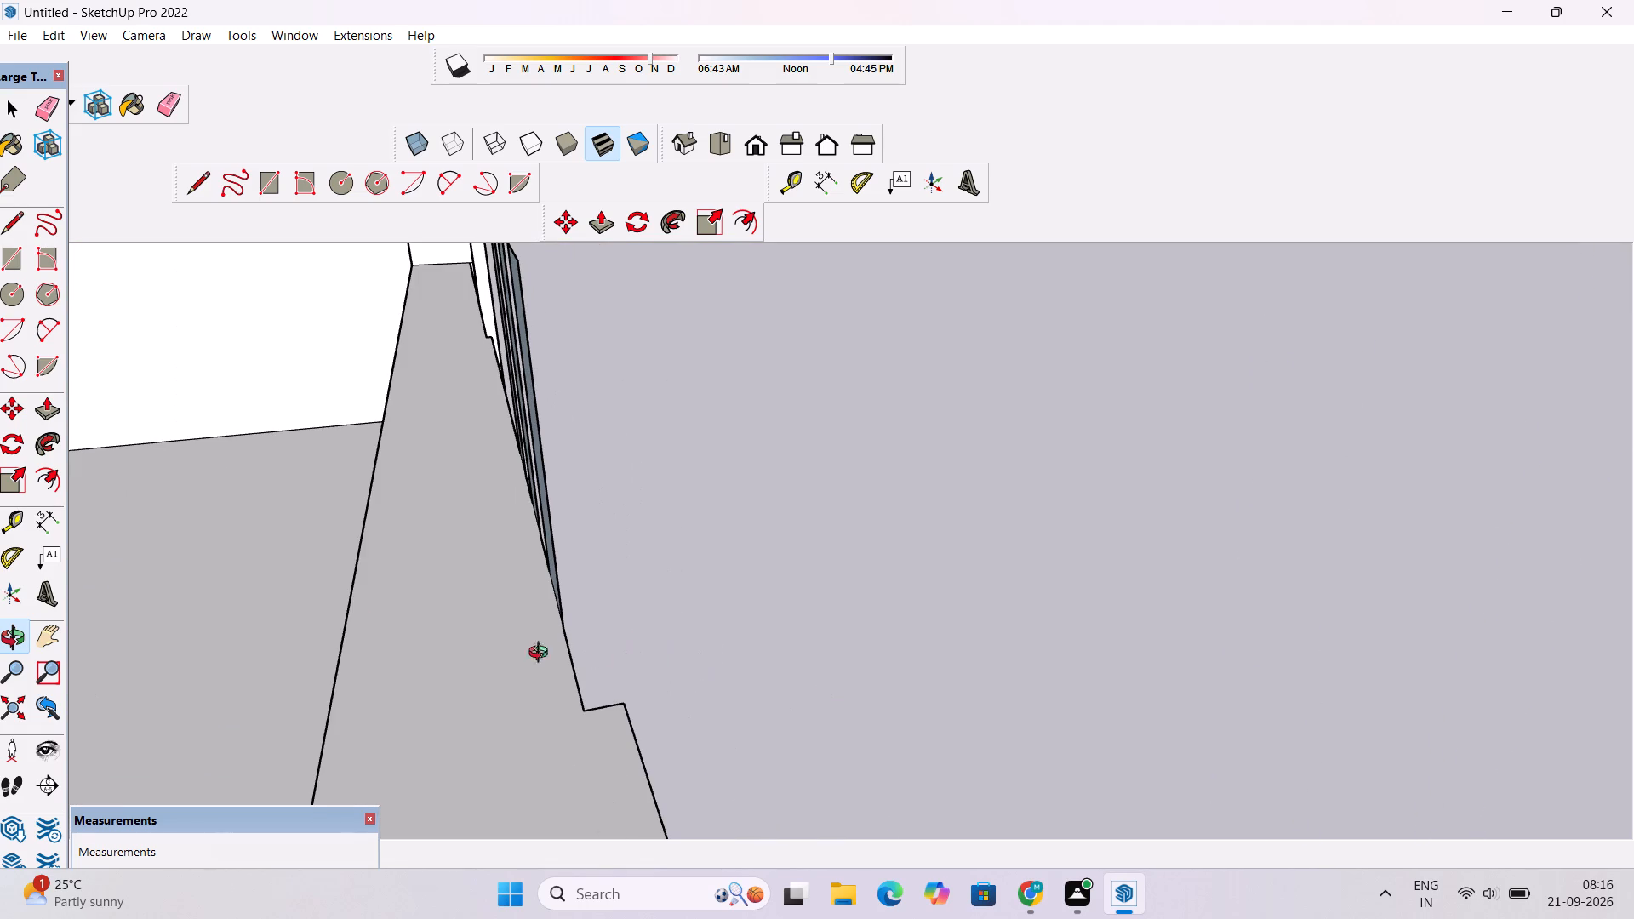
left_click_drag(348, 663, 453, 671, "shift")
scroll(453, 671, "down", 5)
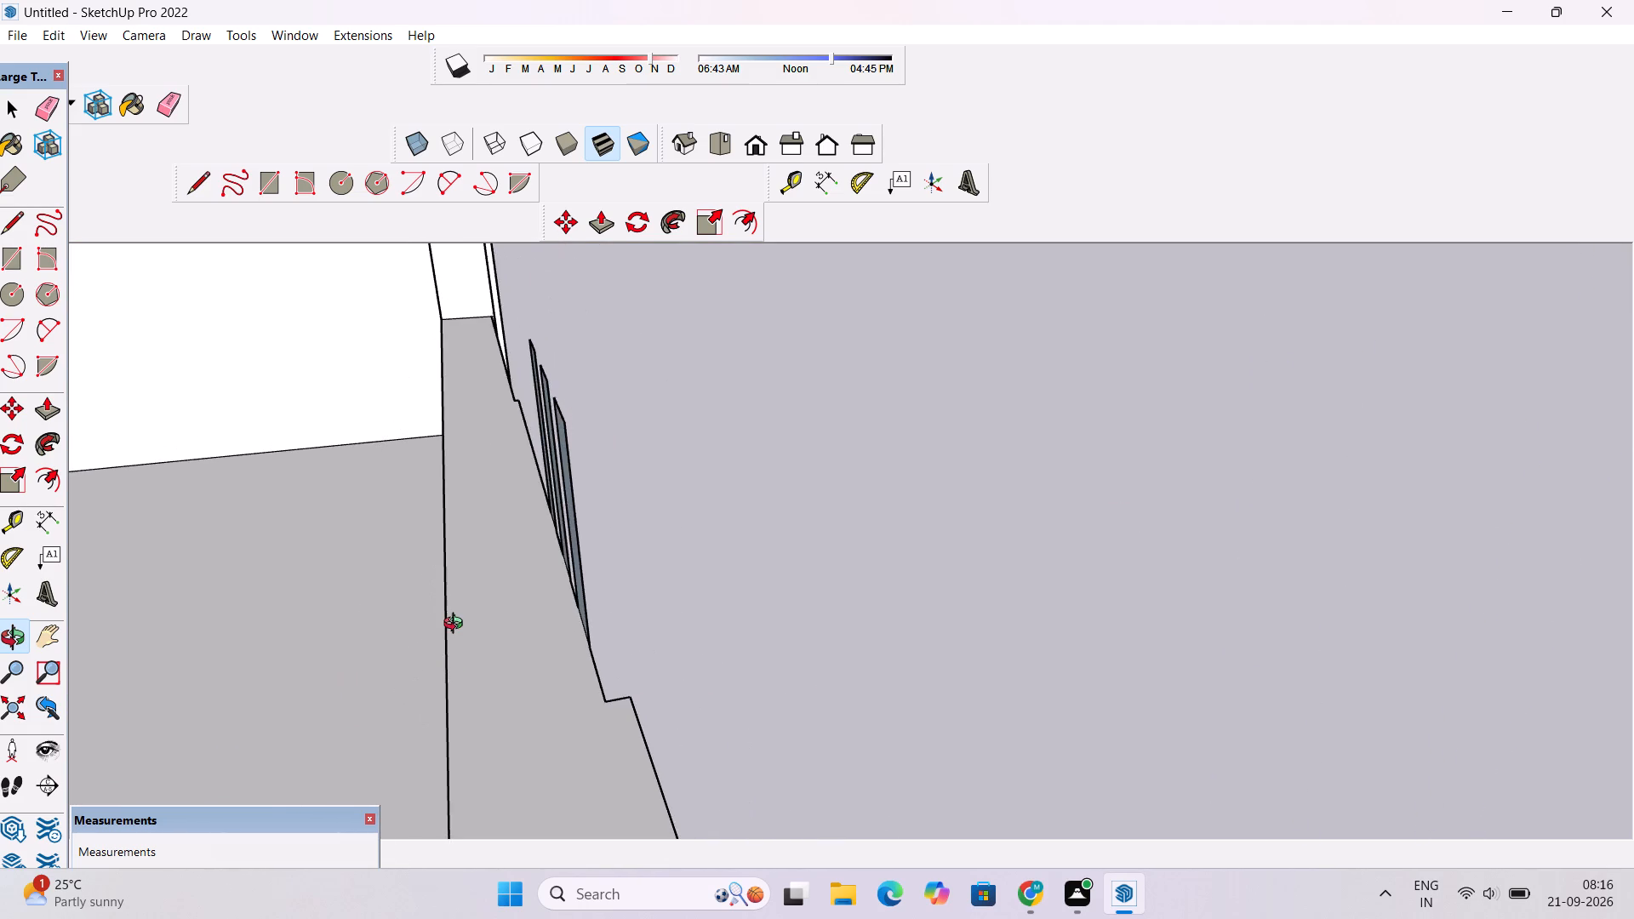
scroll(457, 625, "up", 6)
scroll(483, 619, "down", 6)
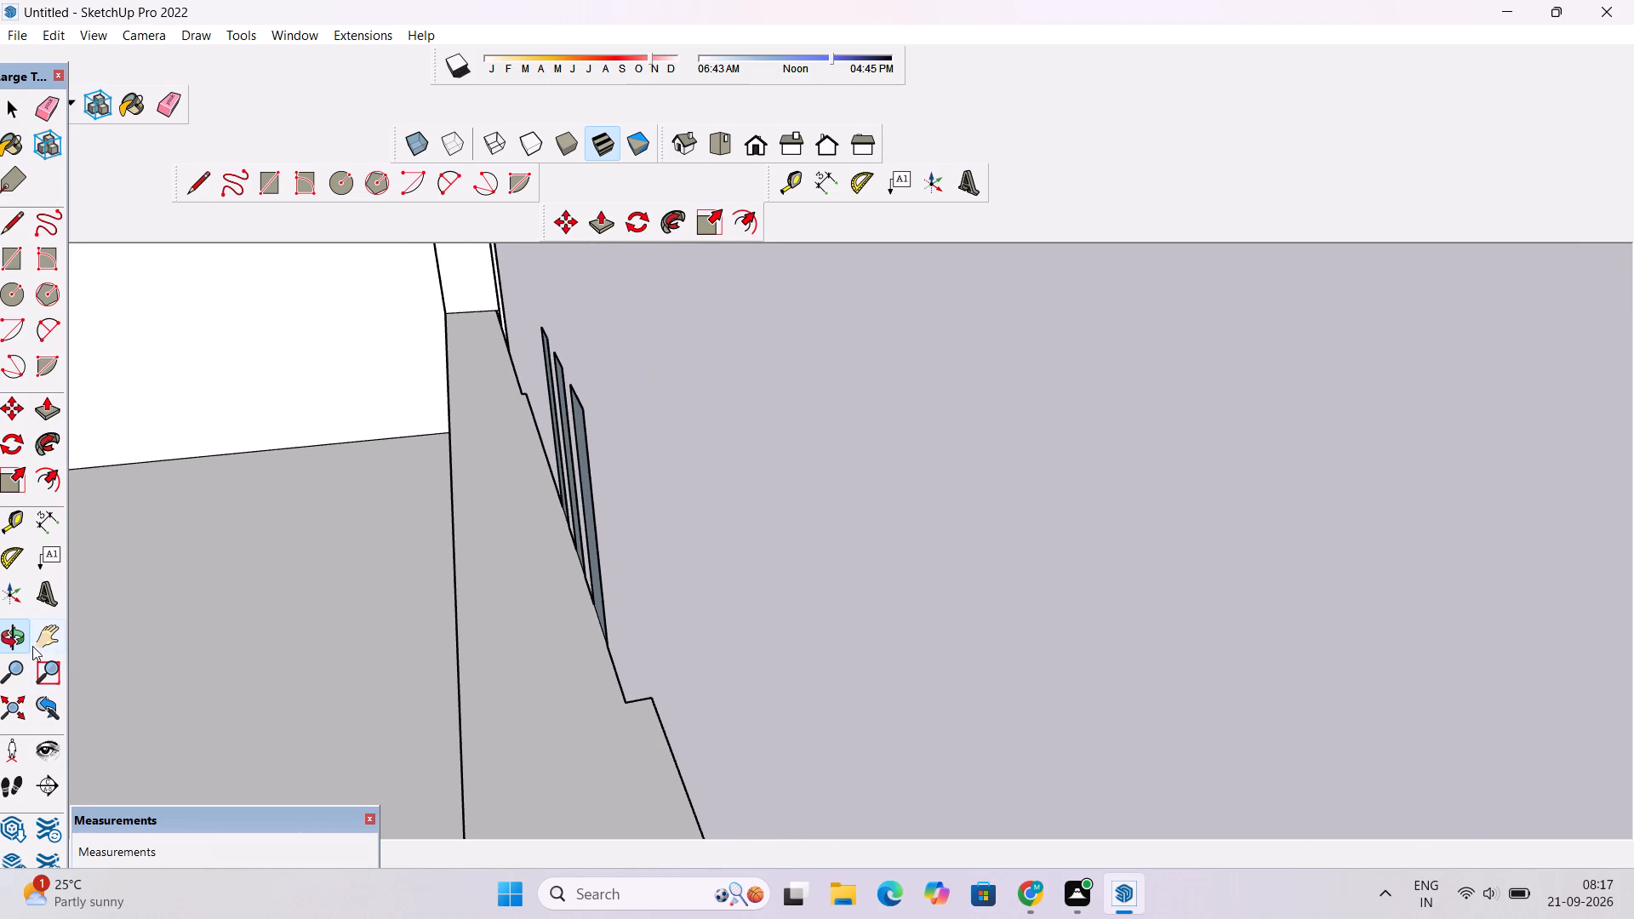
left_click(42, 634)
left_click_drag(325, 577, 412, 562)
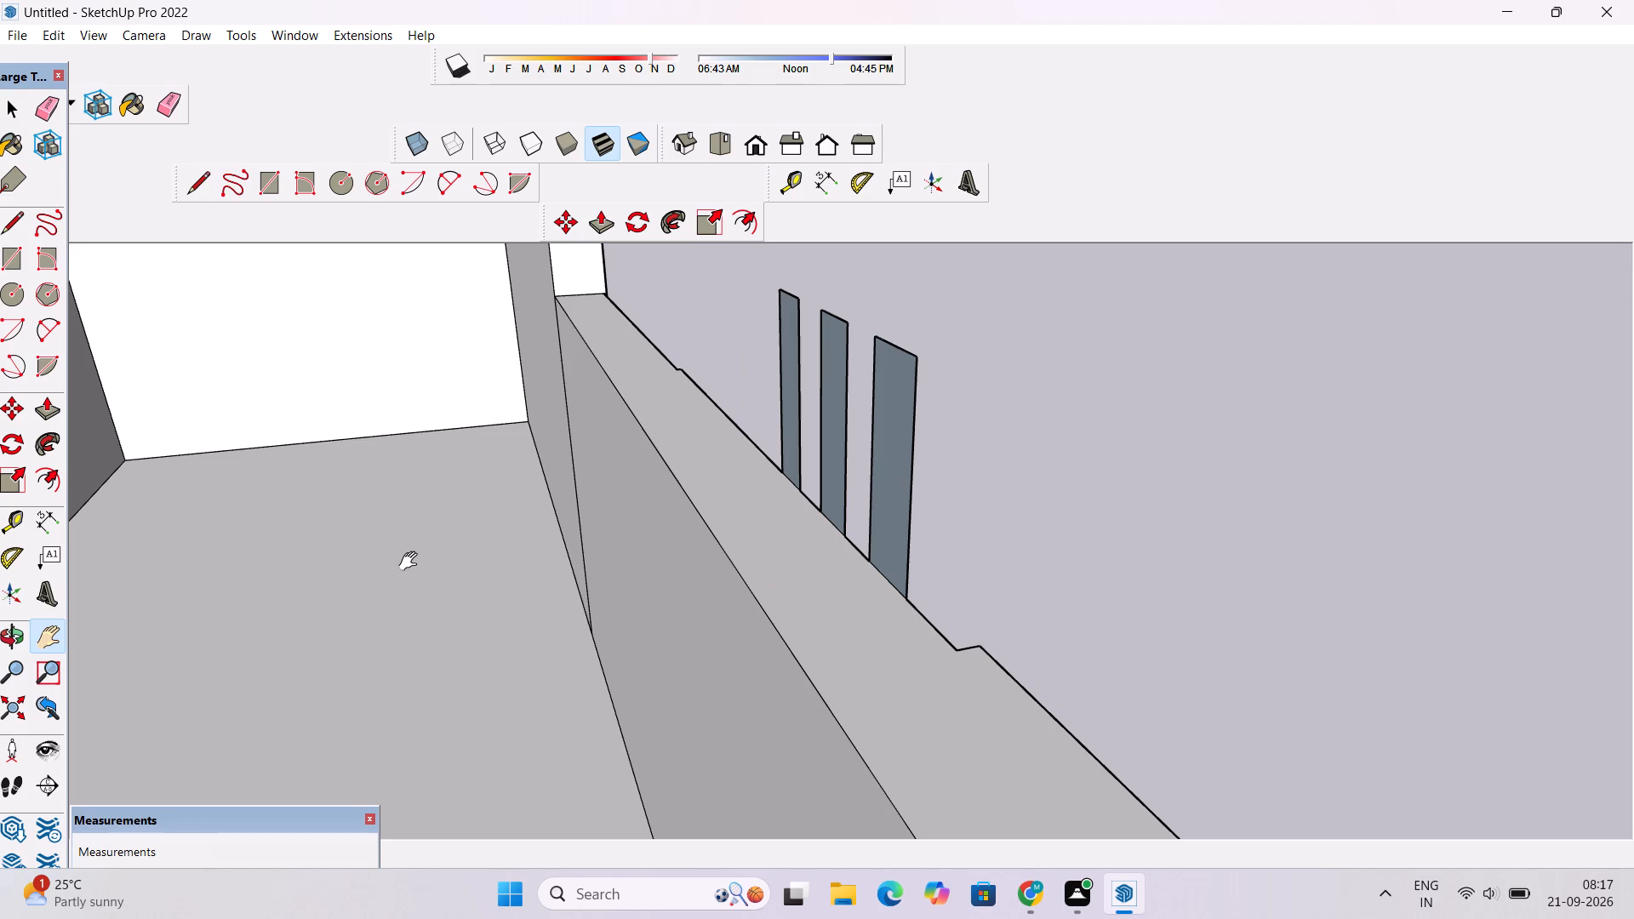
key("p")
left_click(905, 499)
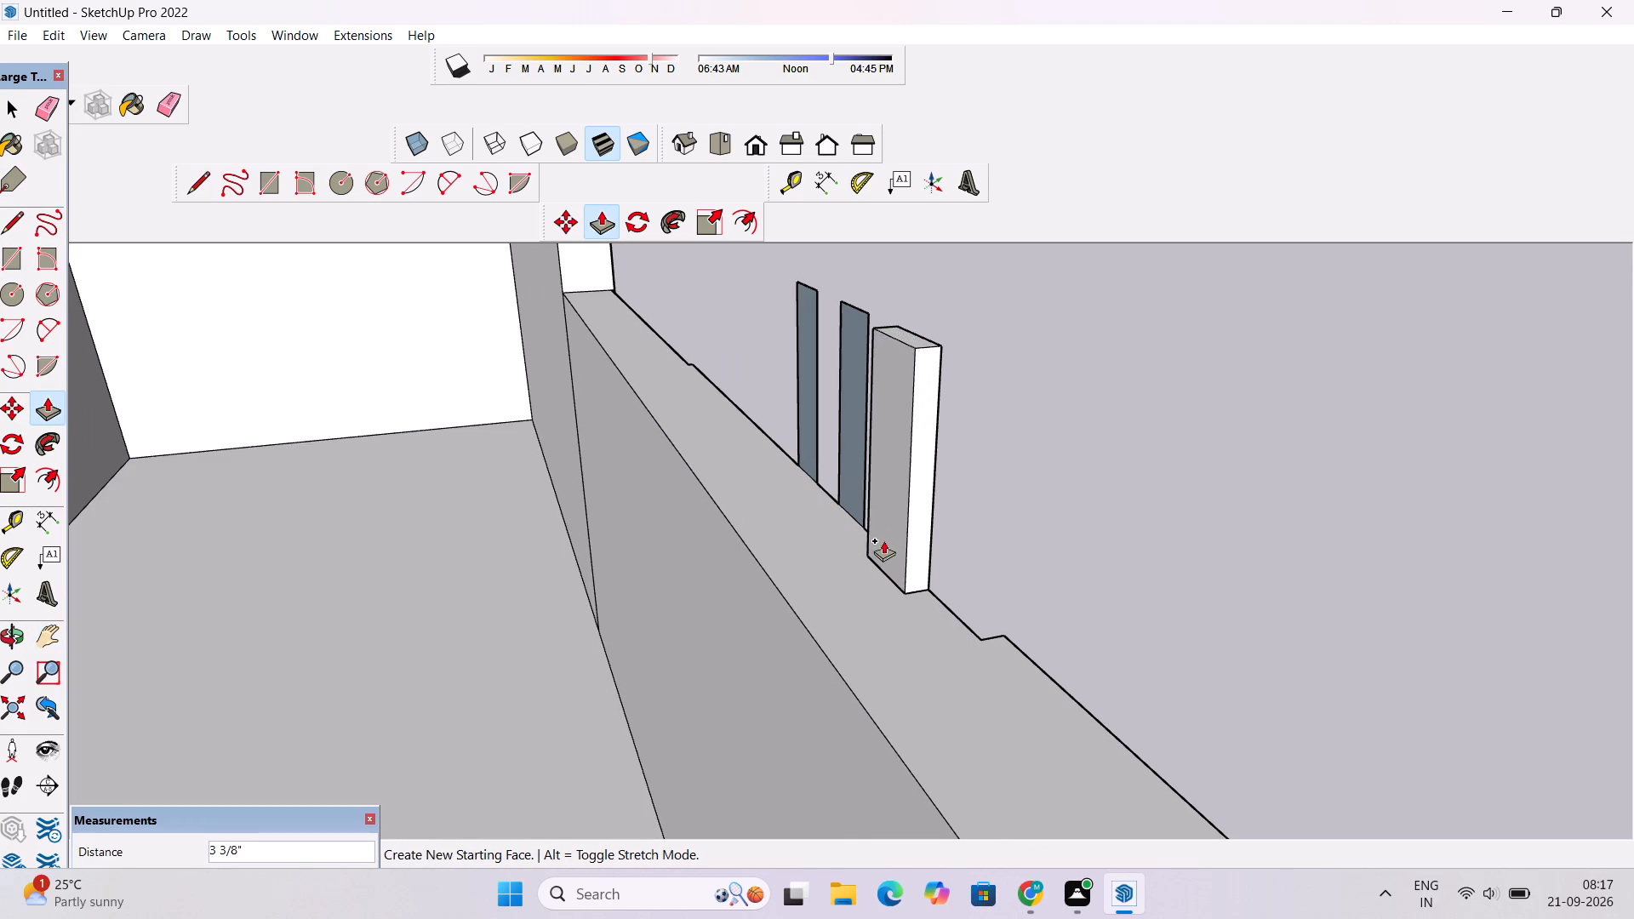
scroll(857, 555, "down", 9)
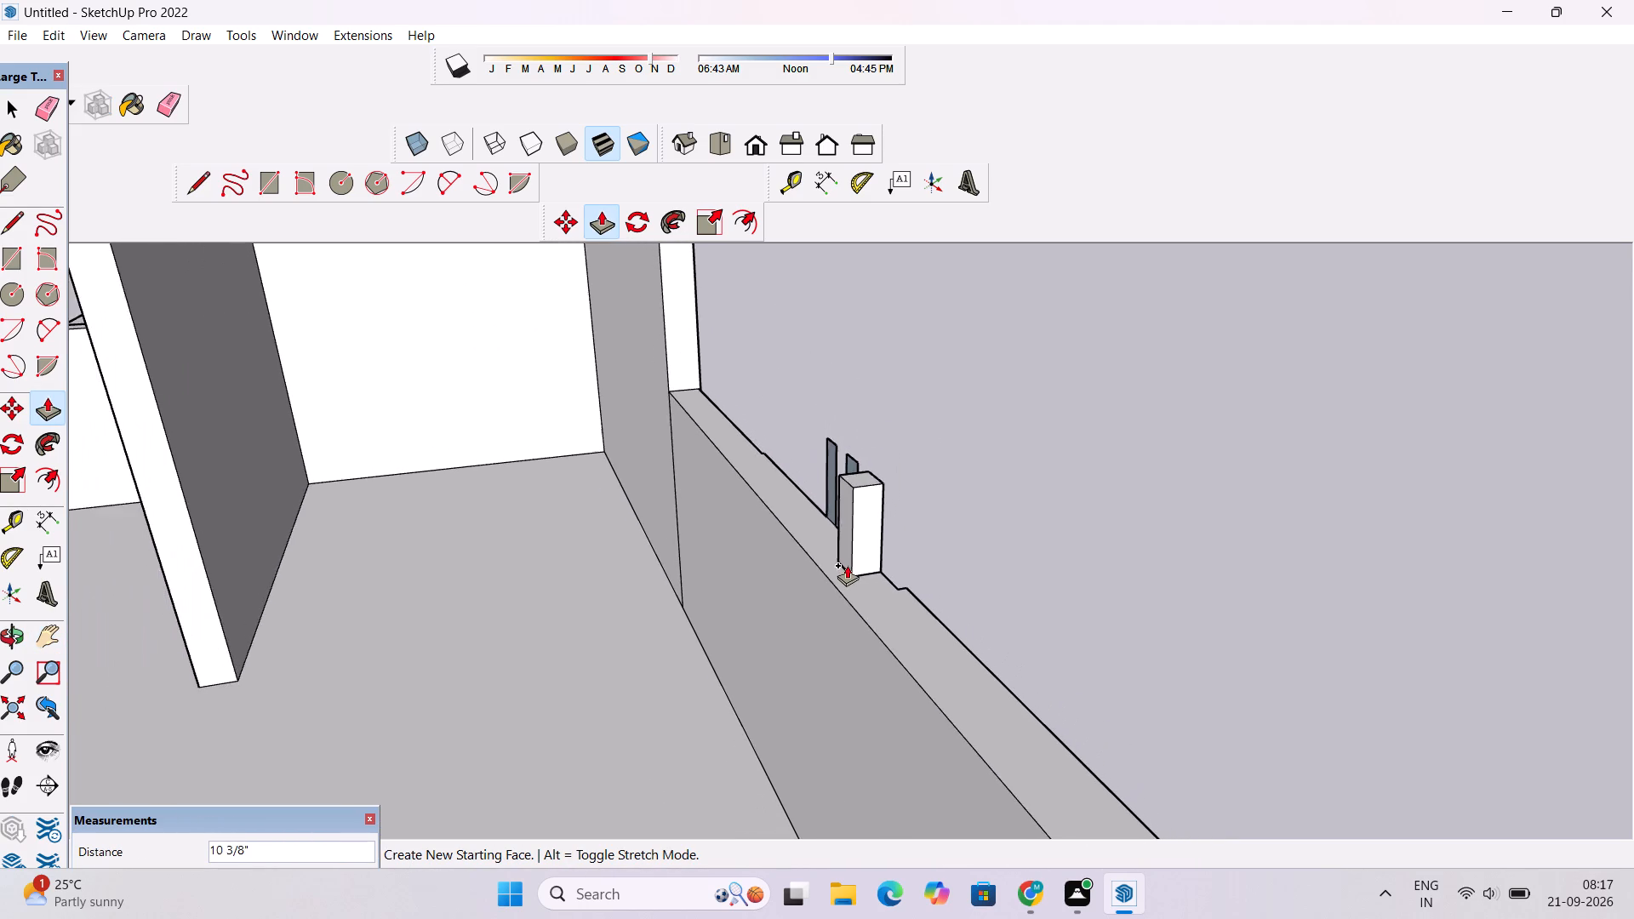
scroll(847, 565, "down", 6)
scroll(846, 565, "up", 9)
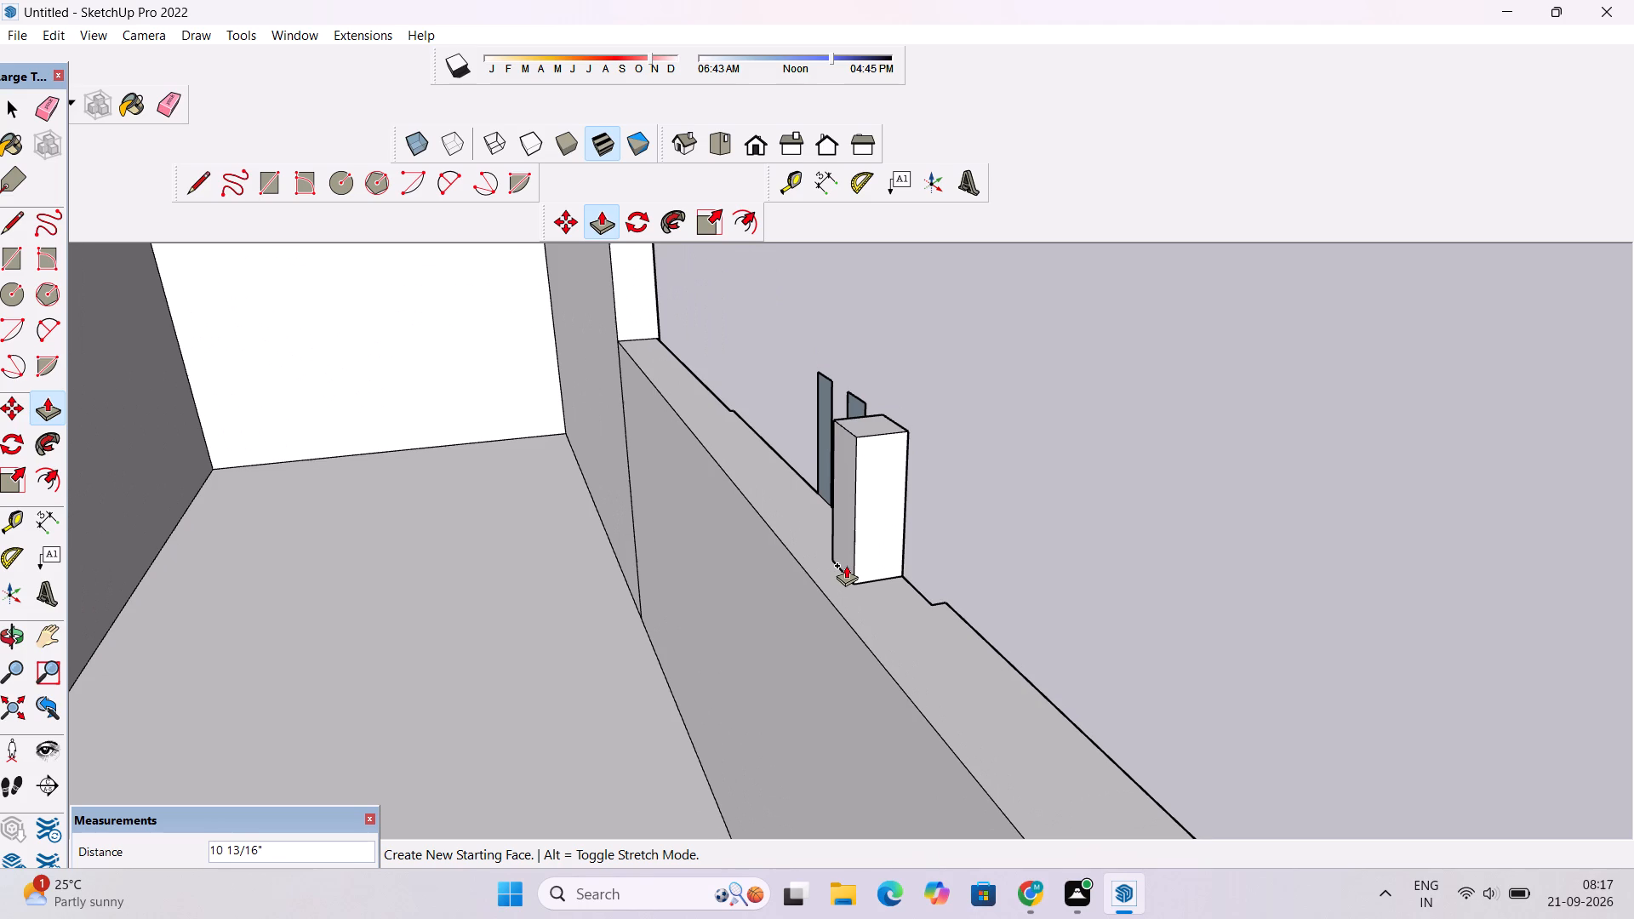
left_click(854, 557)
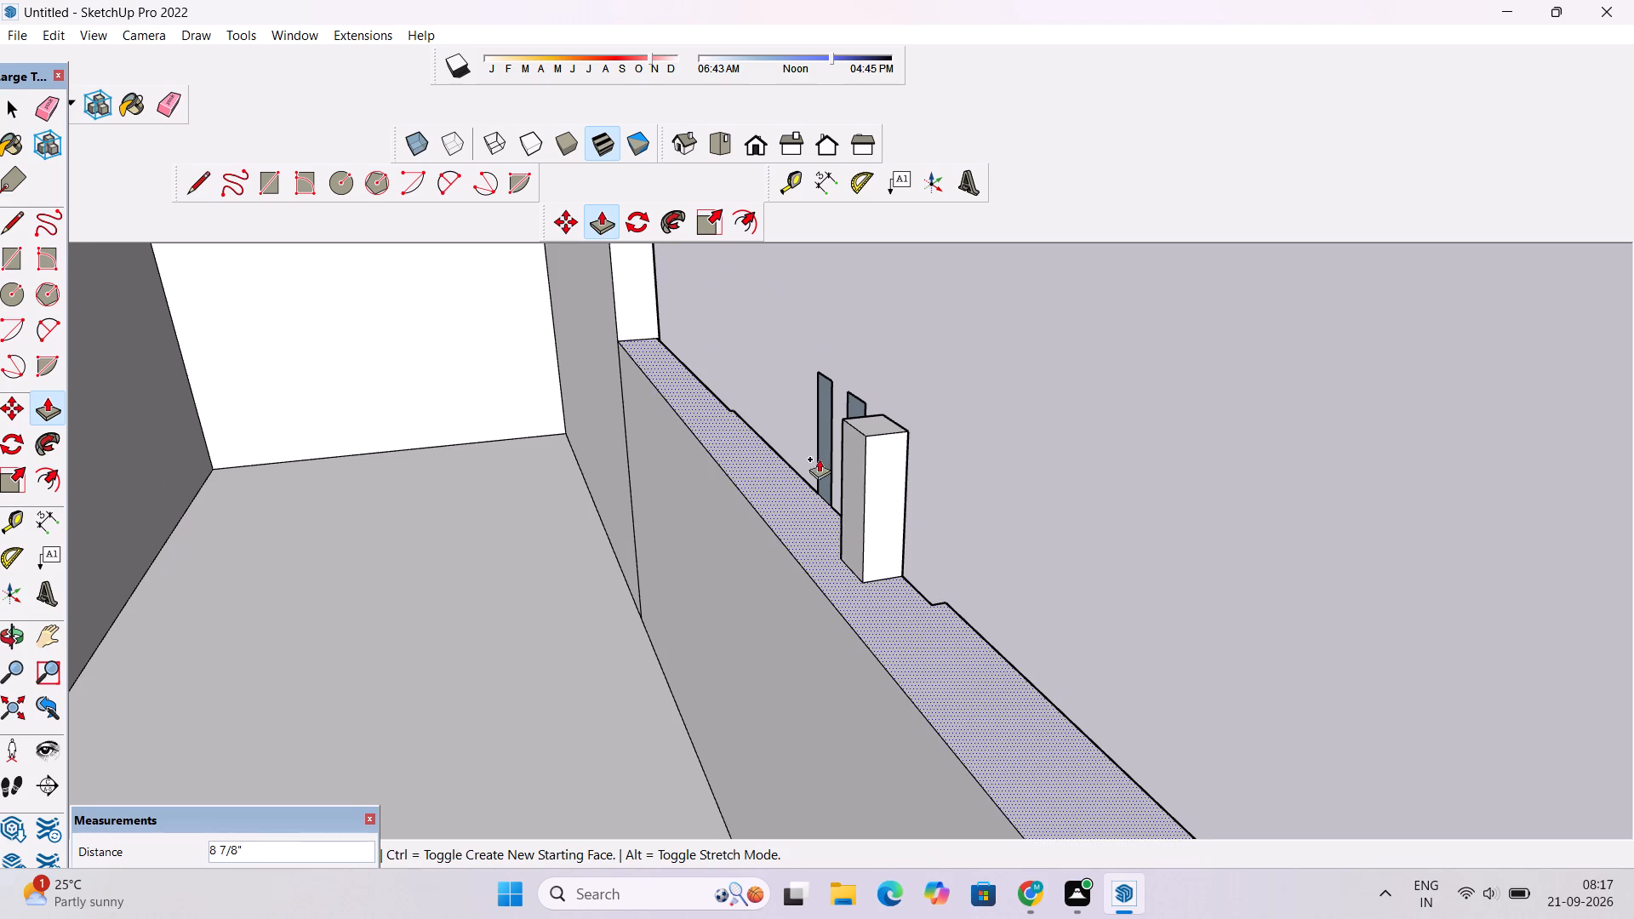
Push/Pull the other two upright bars back over the parapet top, level with the back of the widest bar.
scroll(848, 402, "up", 8)
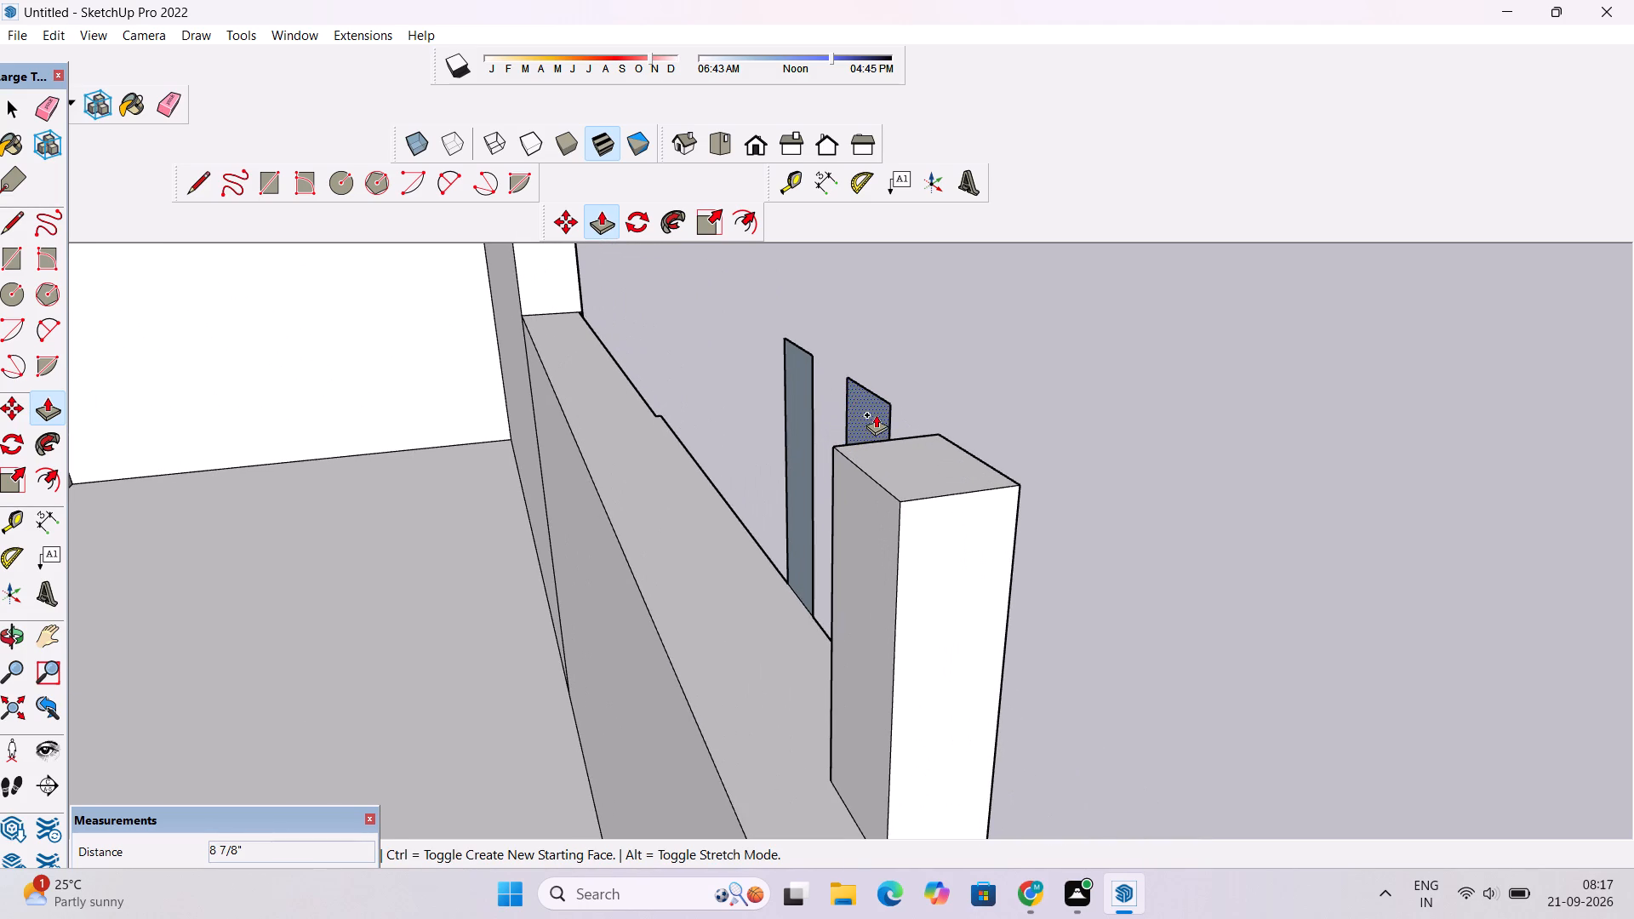
left_click(876, 414)
left_click(831, 456)
left_click(796, 357)
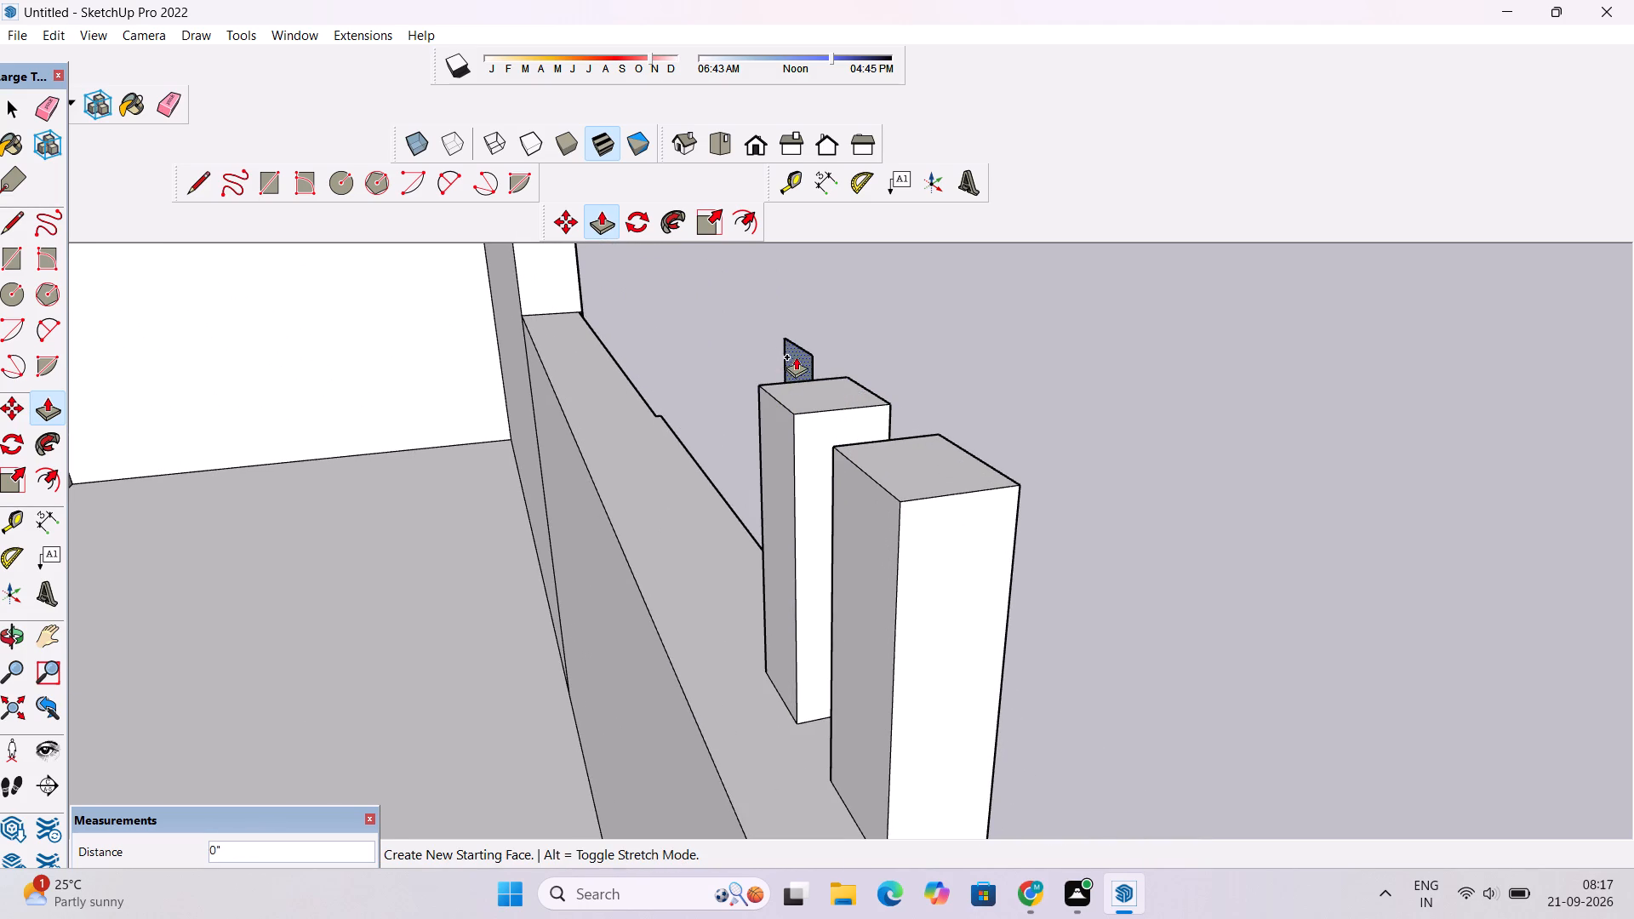
left_click(763, 391)
key("o")
scroll(773, 438, "down", 3)
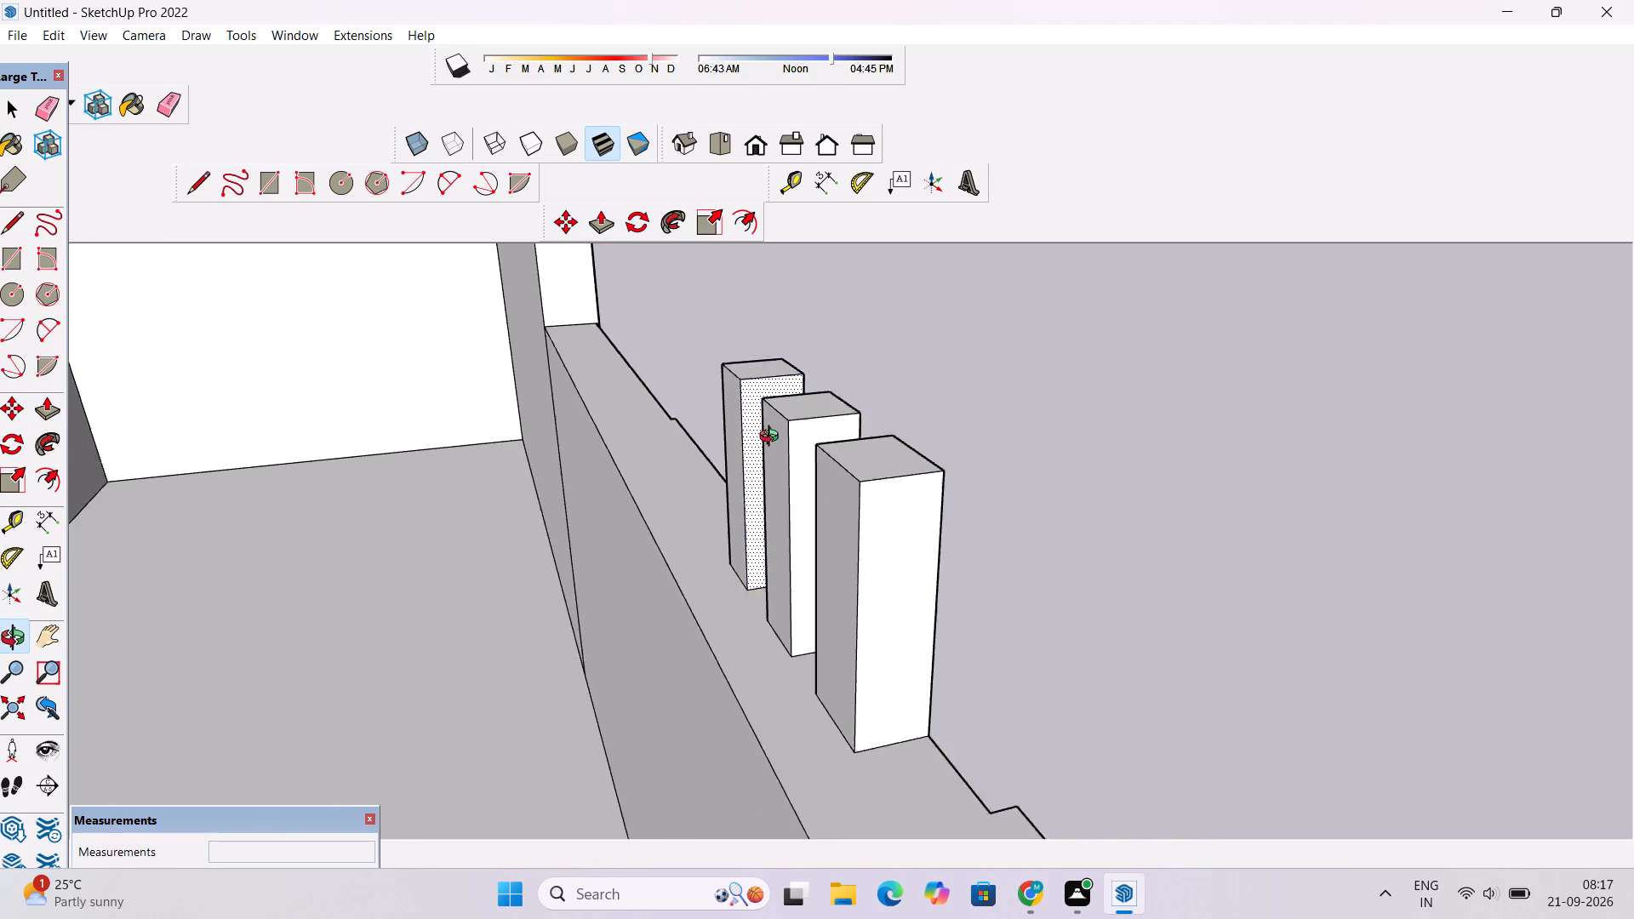
Examine the three upright bars and the parapet from the front, above and behind the terrace.
scroll(773, 438, "down", 2)
left_click_drag(949, 468, 619, 534)
scroll(574, 539, "down", 6)
left_click_drag(608, 579, 340, 512)
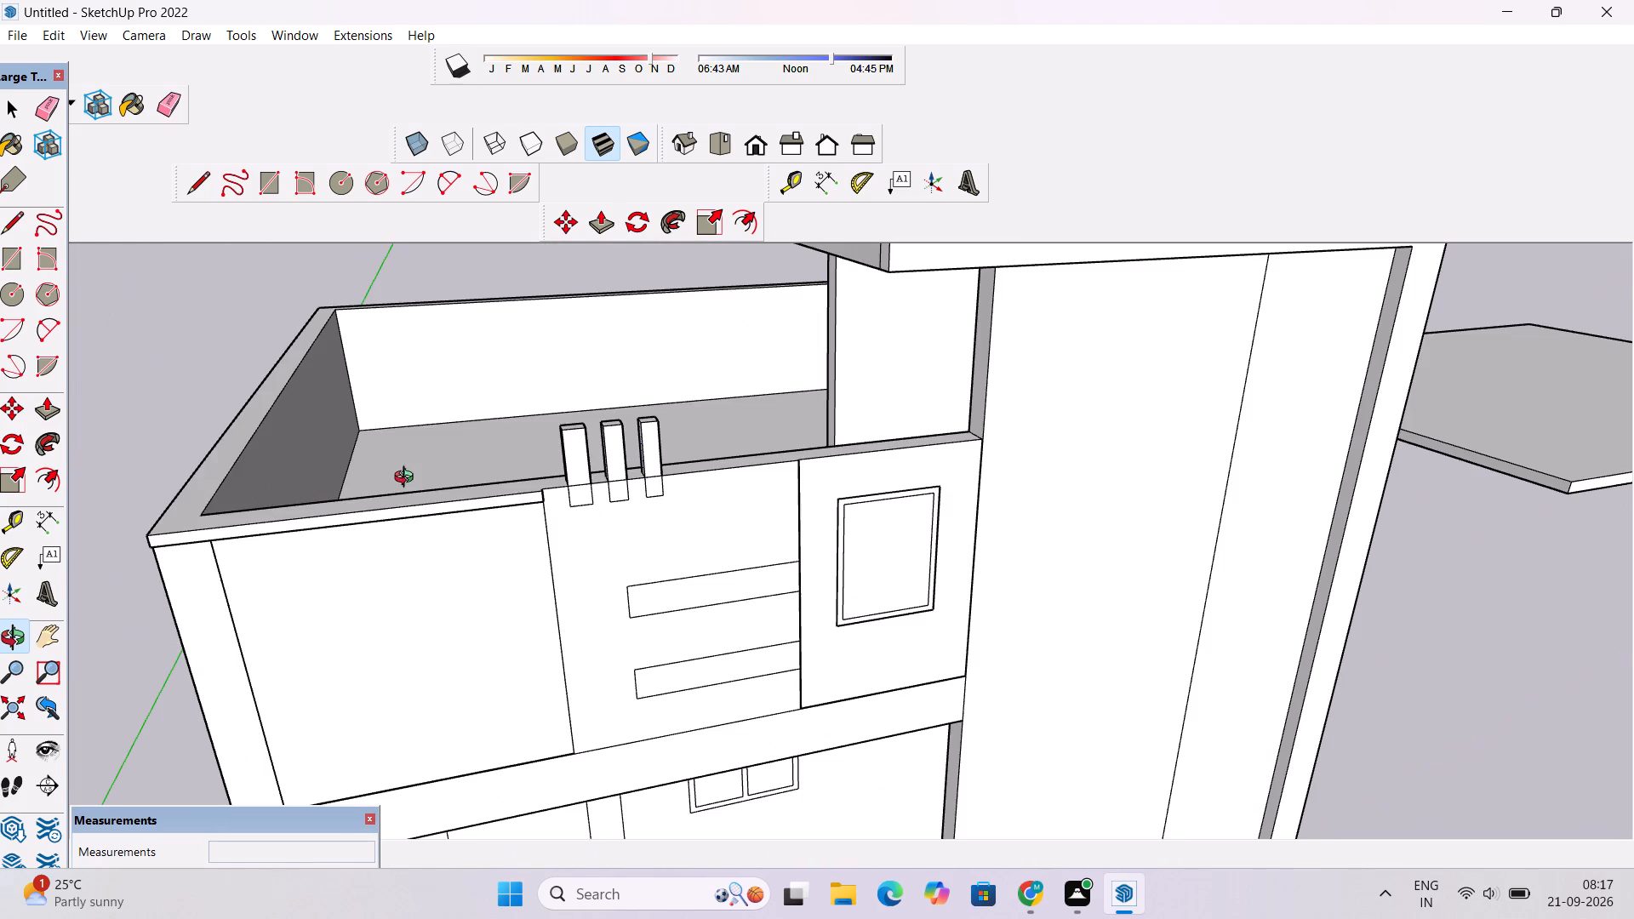
left_click_drag(418, 476, 454, 631, "shift")
scroll(499, 626, "down", 5)
left_click_drag(698, 716, 677, 672)
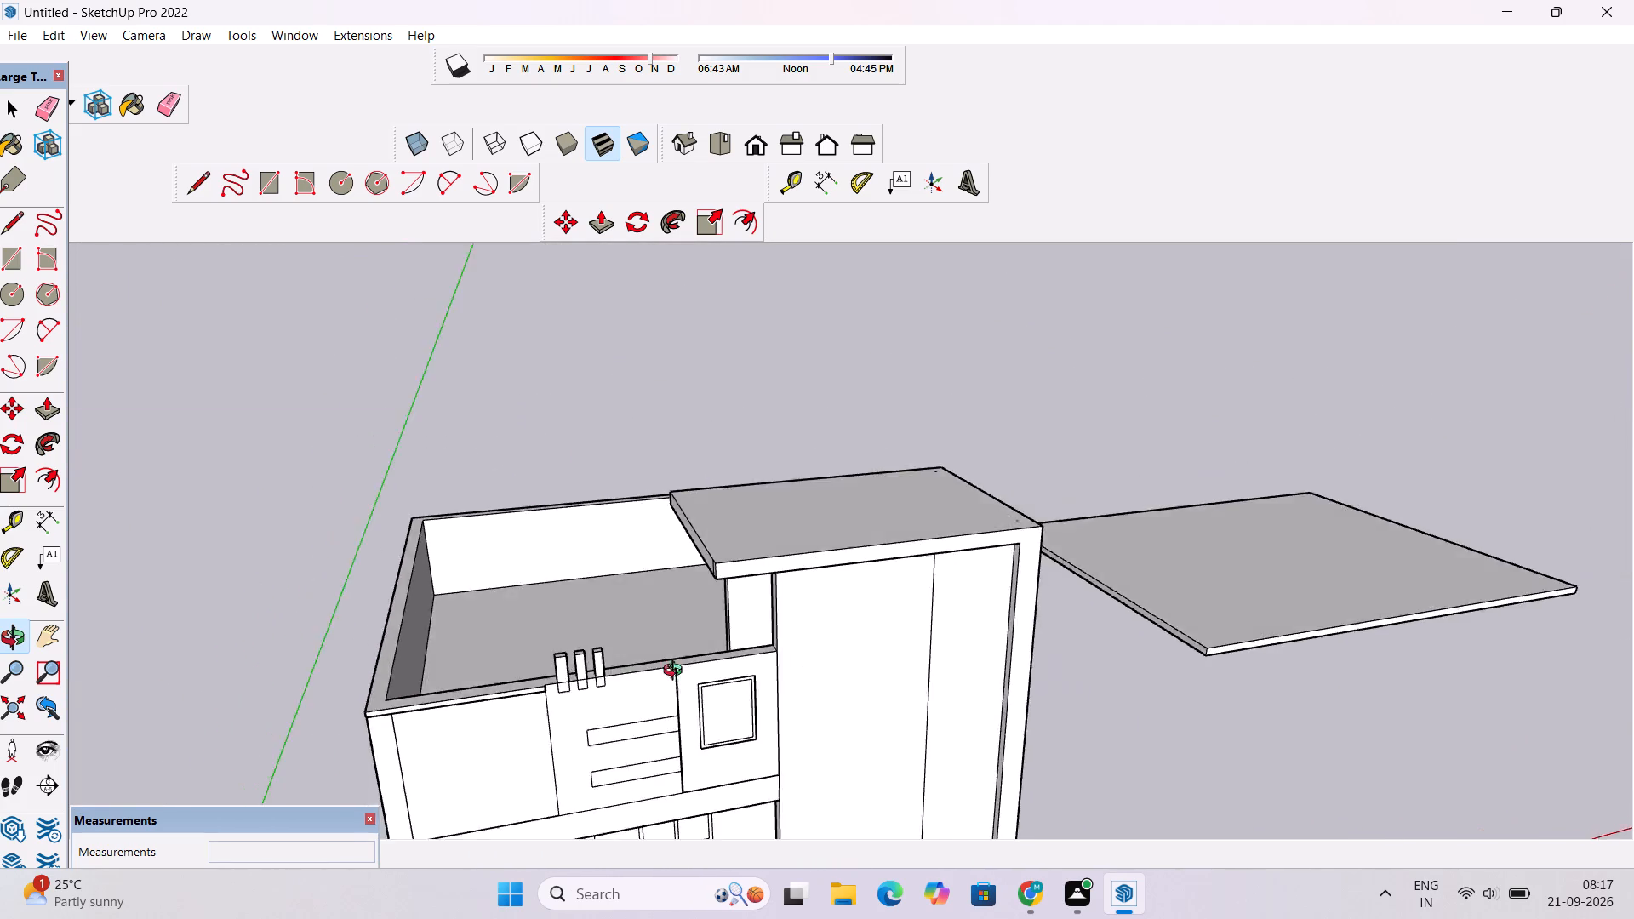
left_click_drag(677, 672, 589, 493)
scroll(559, 544, "down", 1)
left_click_drag(580, 568, 593, 701)
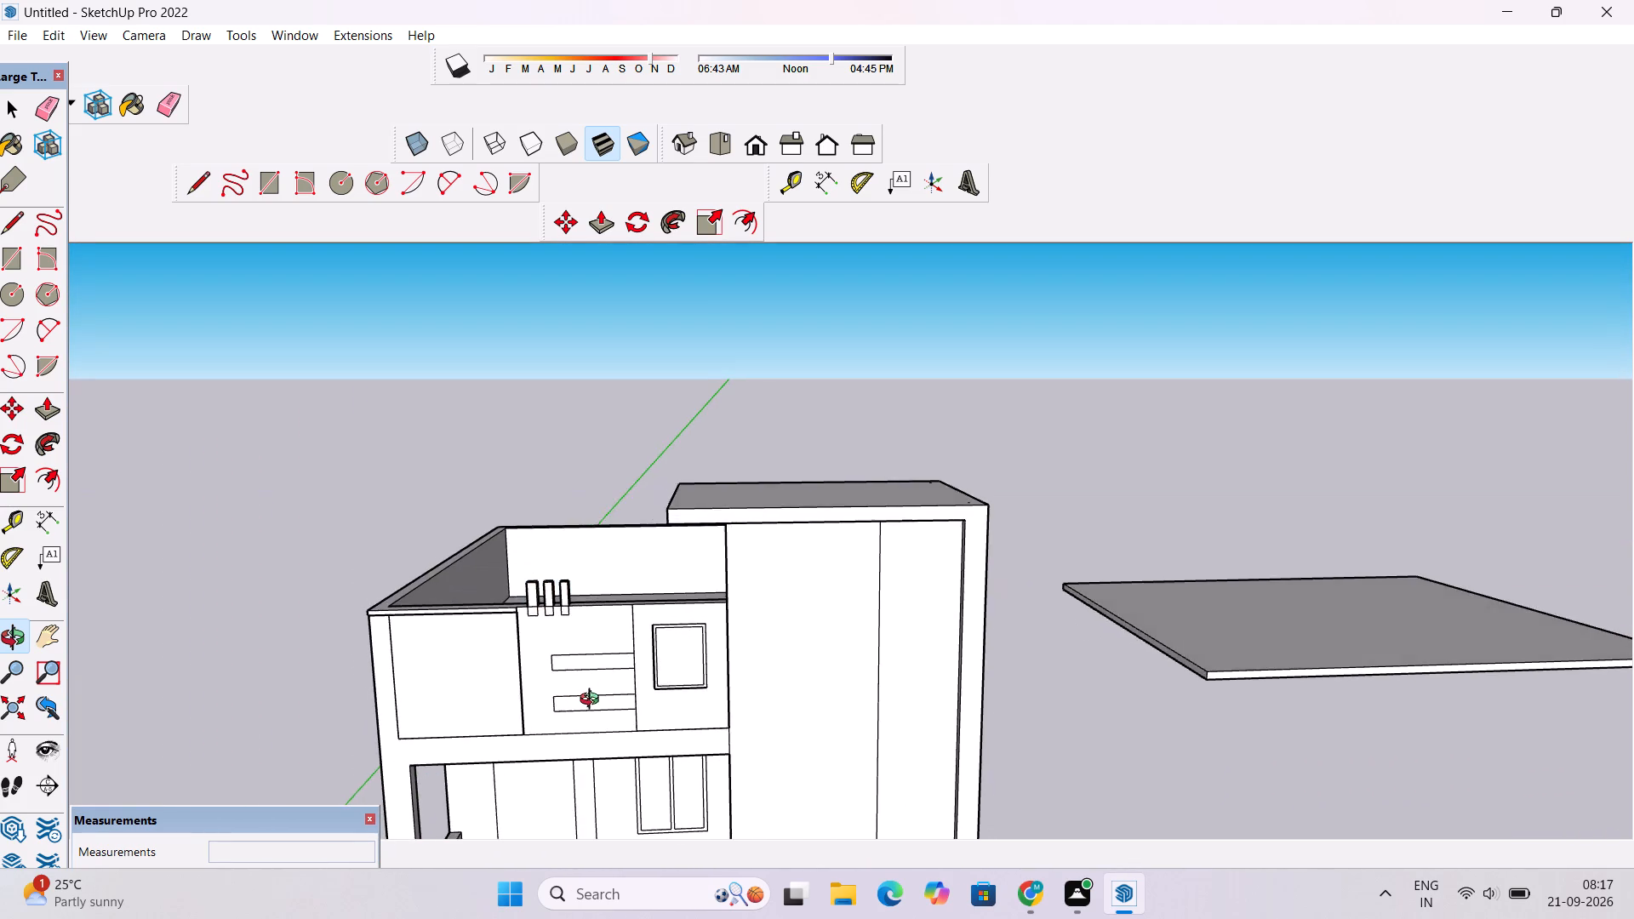
scroll(580, 576, "up", 8)
left_click_drag(537, 605, 607, 685)
scroll(586, 638, "down", 10)
left_click_drag(609, 696, 638, 741)
scroll(640, 725, "down", 3)
left_click_drag(640, 725, 703, 749)
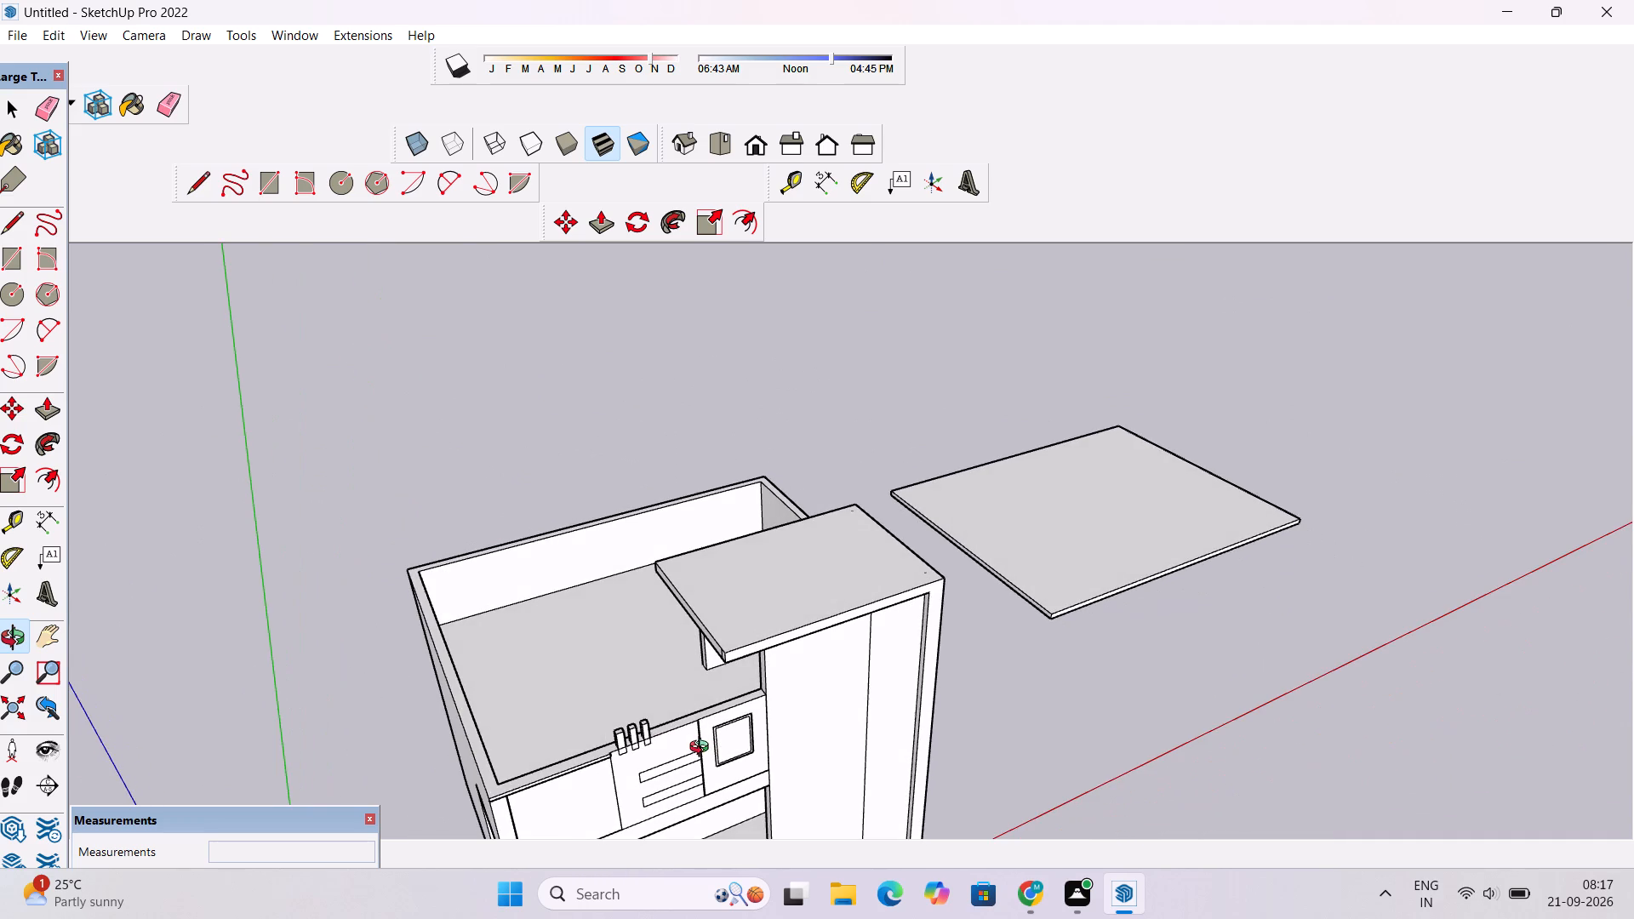
left_click_drag(696, 718, 683, 664, "shift")
scroll(671, 652, "down", 3)
left_click_drag(646, 666, 848, 731)
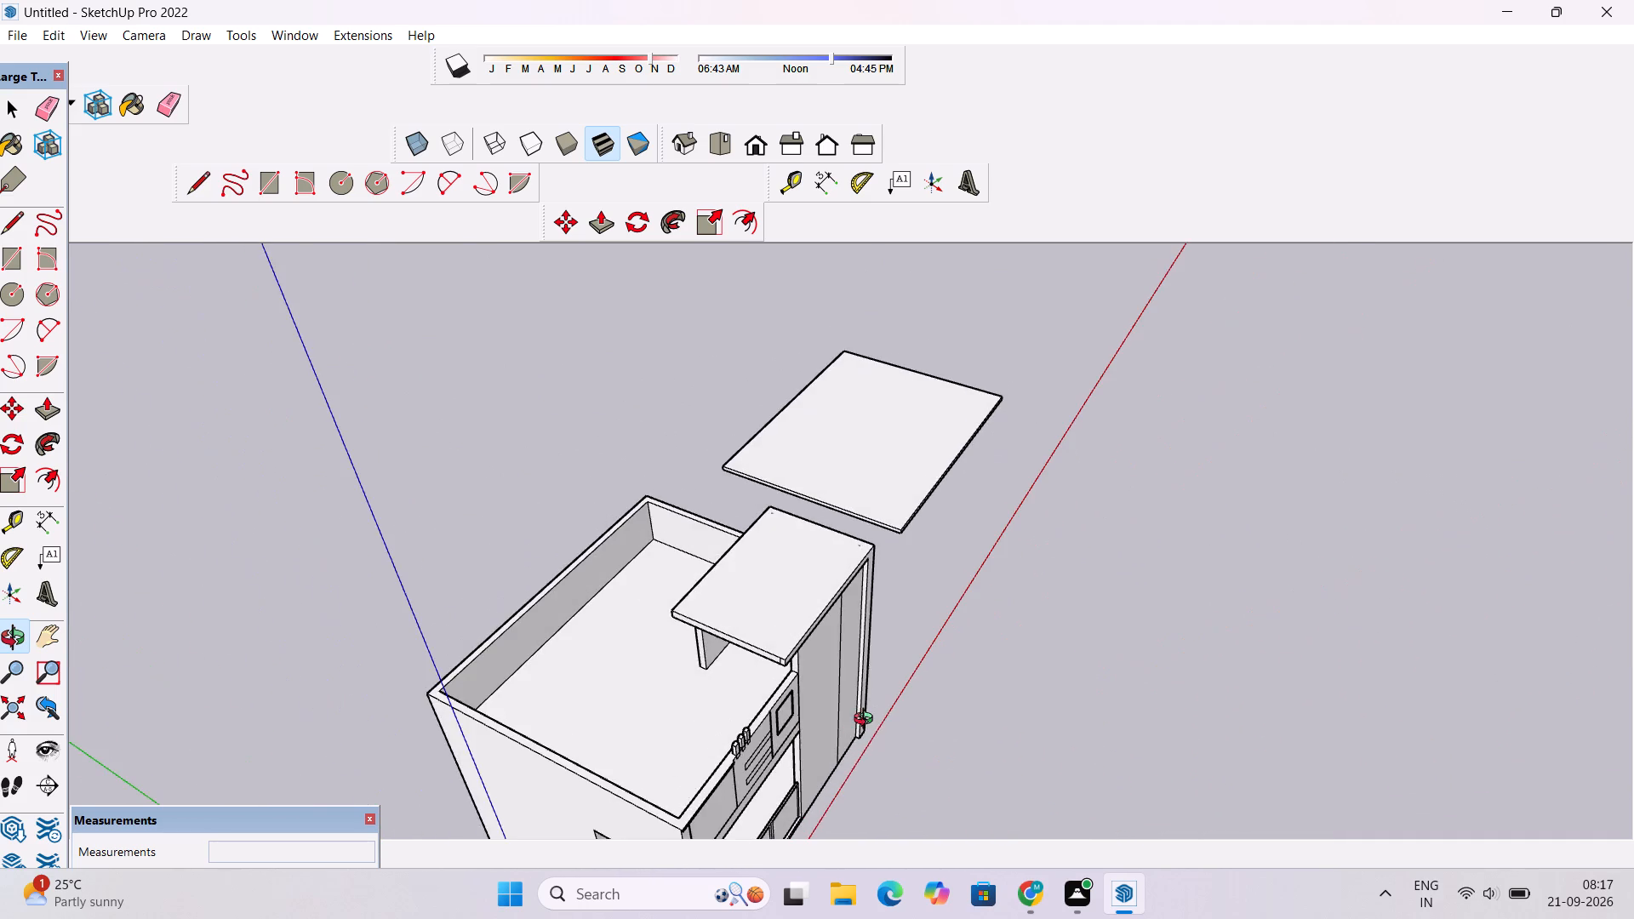
scroll(867, 721, "up", 5)
left_click_drag(695, 740, 789, 476, "shift")
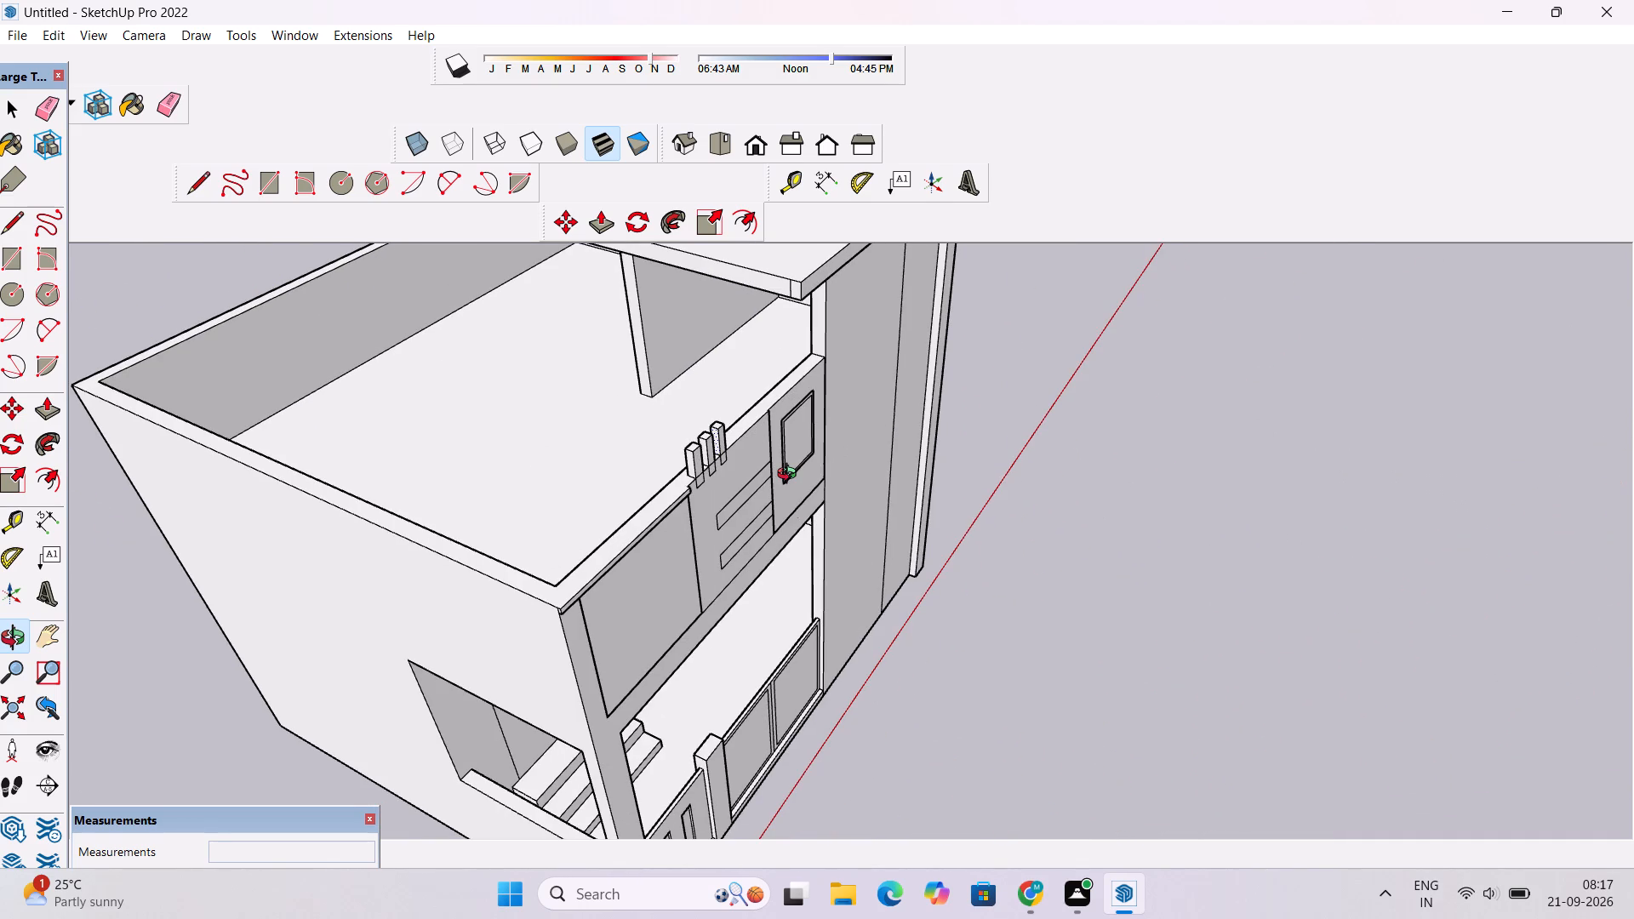
scroll(45, 511, "down", 2)
scroll(369, 502, "down", 2)
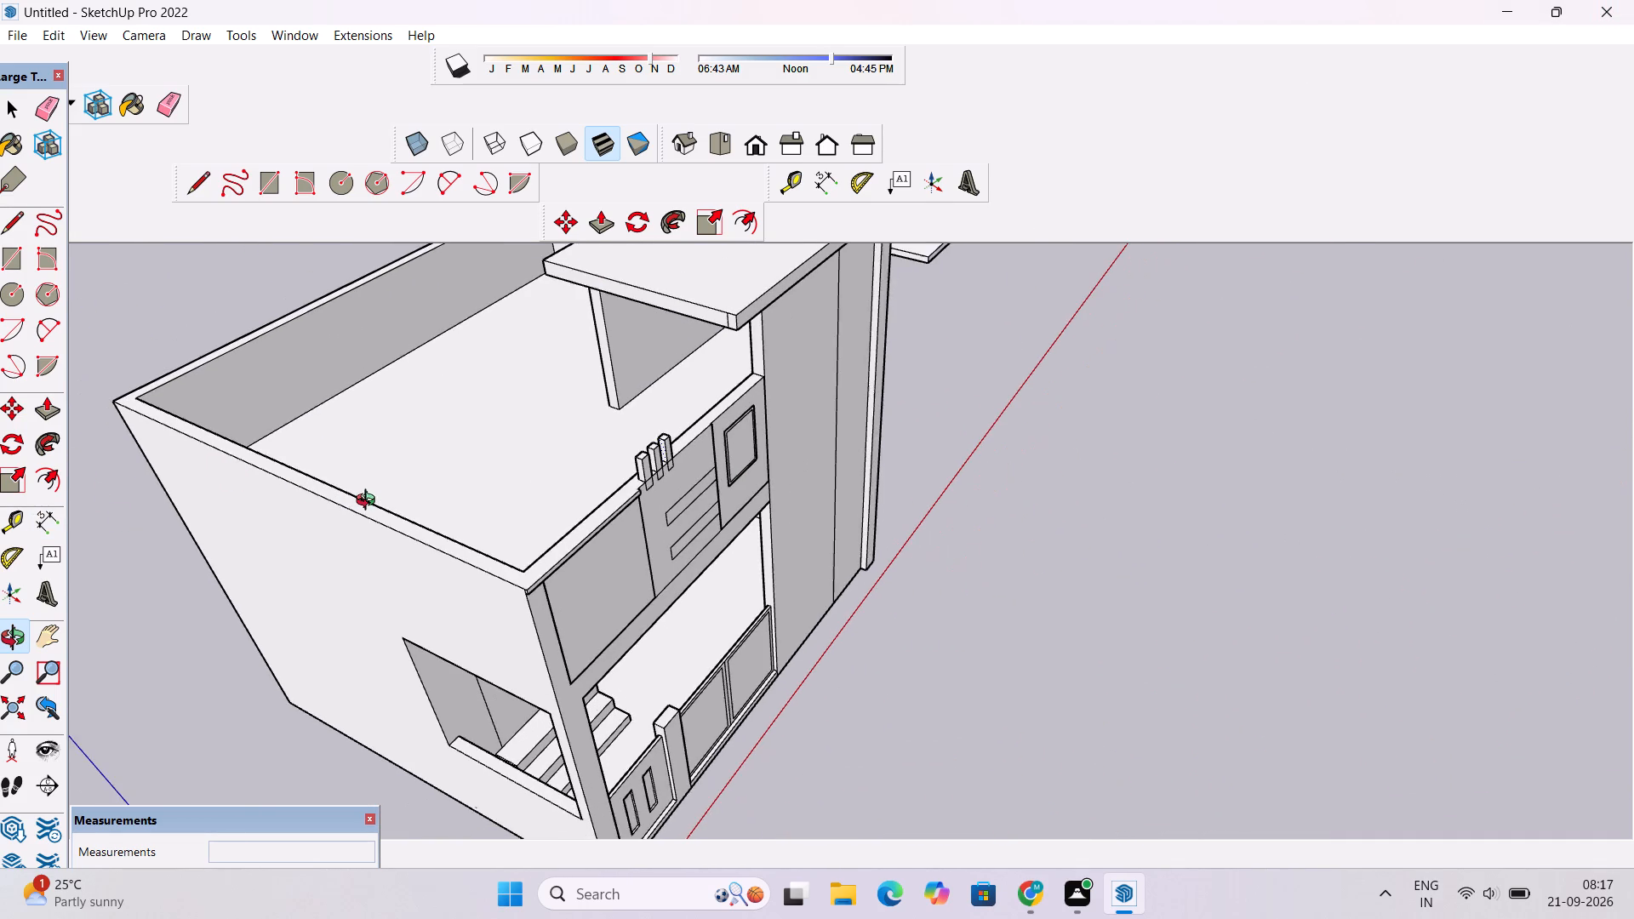
scroll(369, 502, "down", 2)
left_click_drag(382, 522, 403, 374)
scroll(427, 360, "up", 2)
left_click_drag(500, 416, 792, 461)
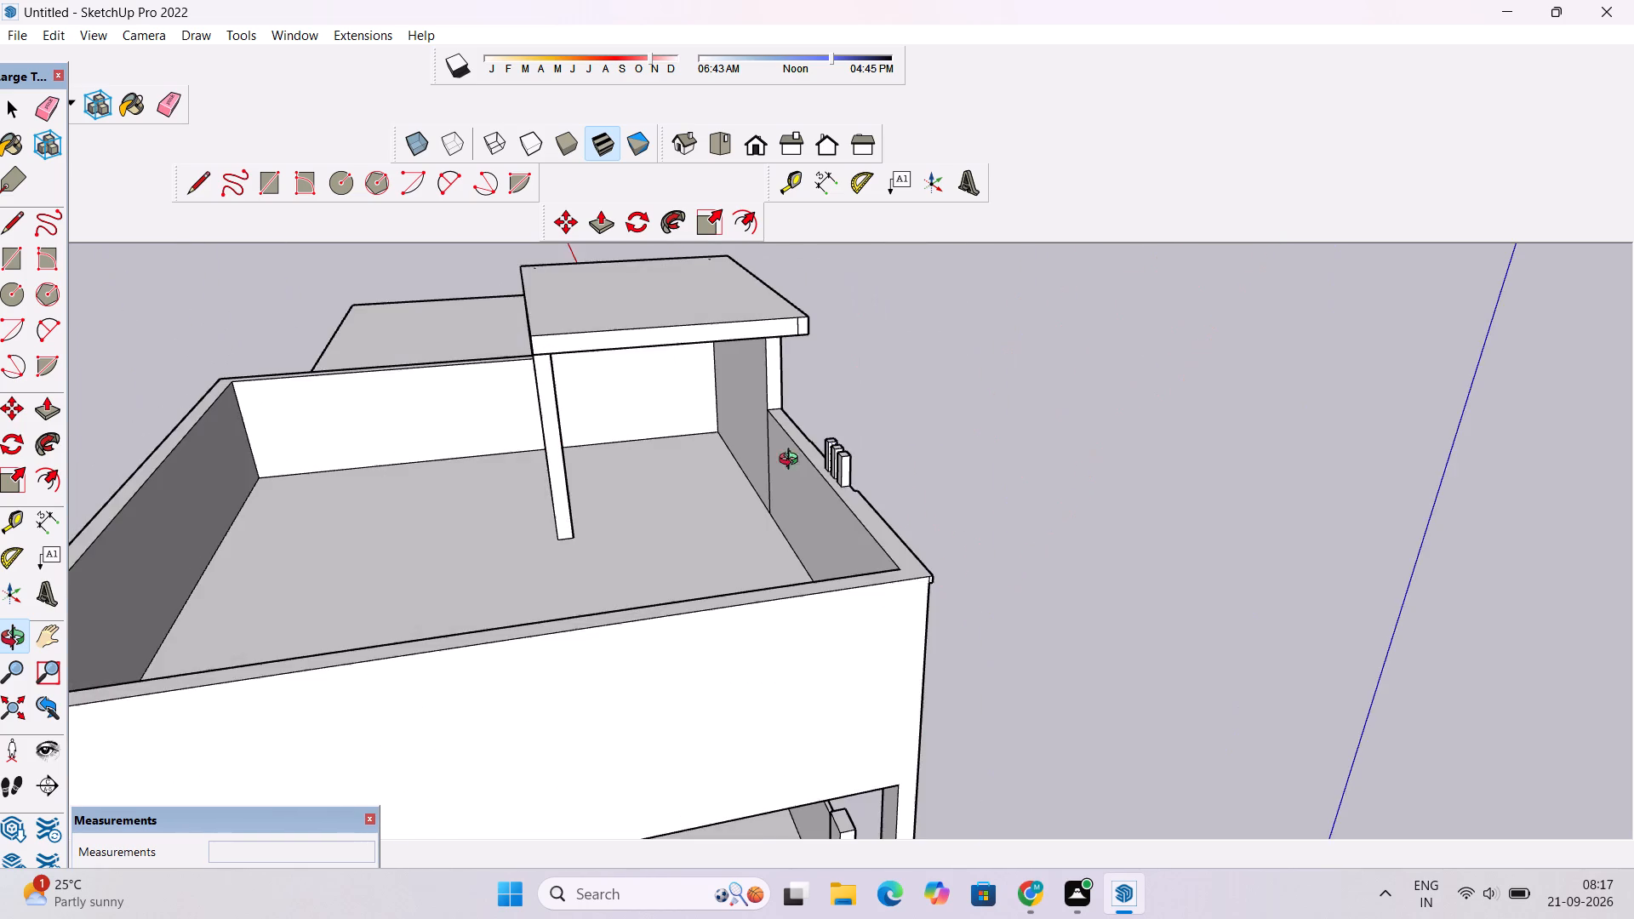
left_click_drag(792, 461, 791, 461)
scroll(853, 446, "up", 2)
left_click_drag(860, 463, 746, 418)
scroll(743, 414, "up", 4)
left_click_drag(755, 412, 442, 468, "shift")
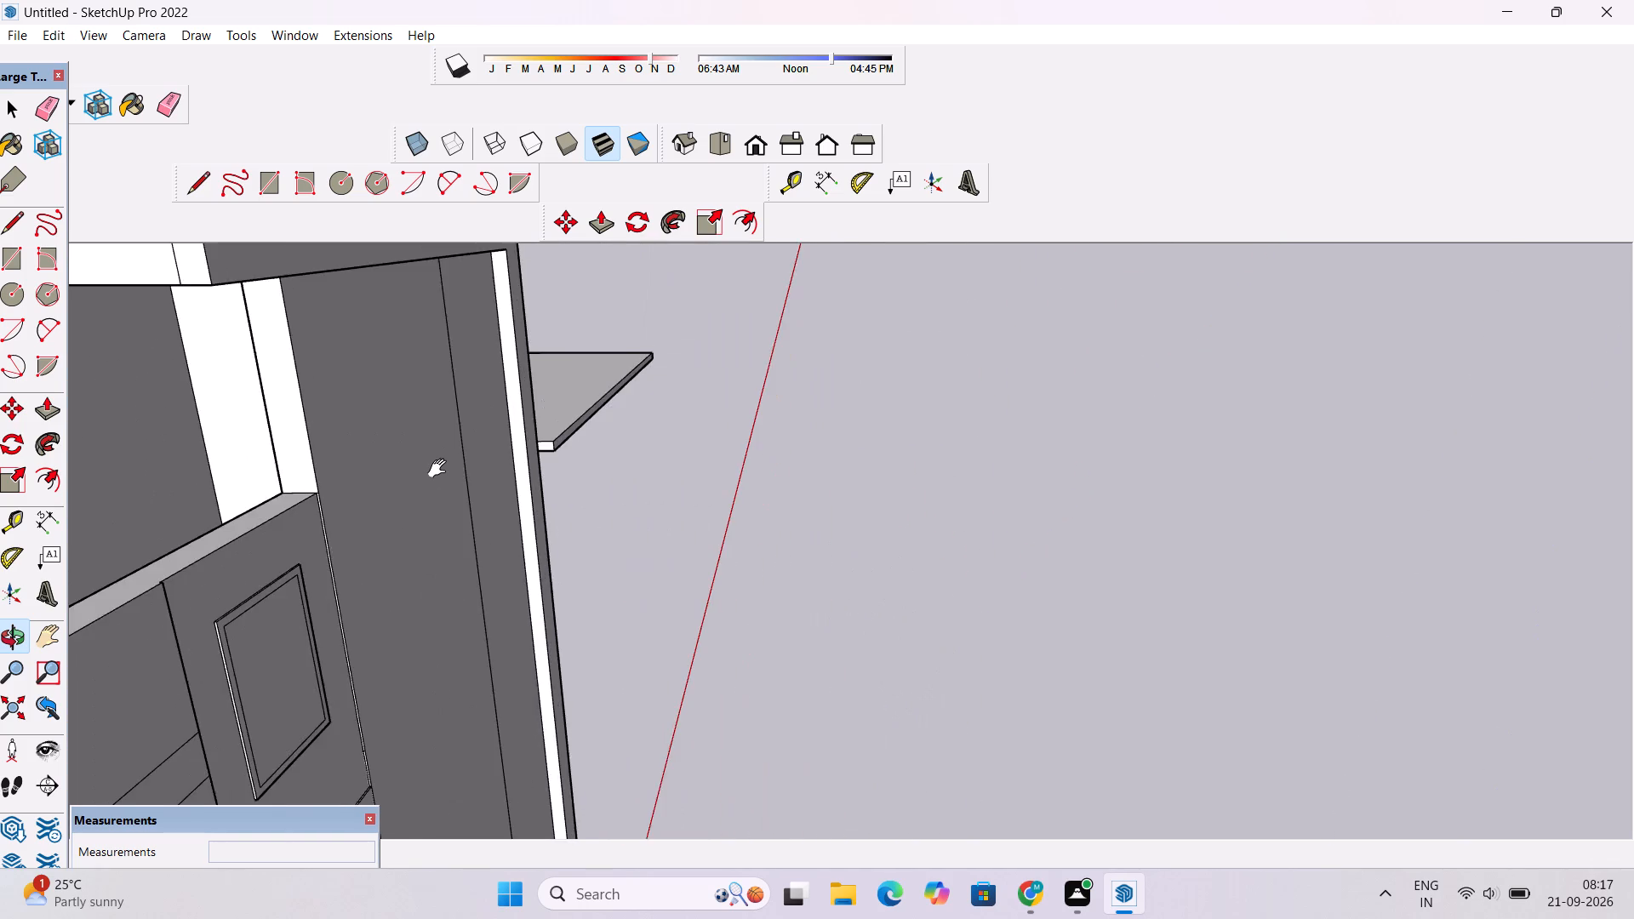
scroll(441, 469, "down", 4, "shift")
left_click_drag(434, 473, 745, 419, "shift")
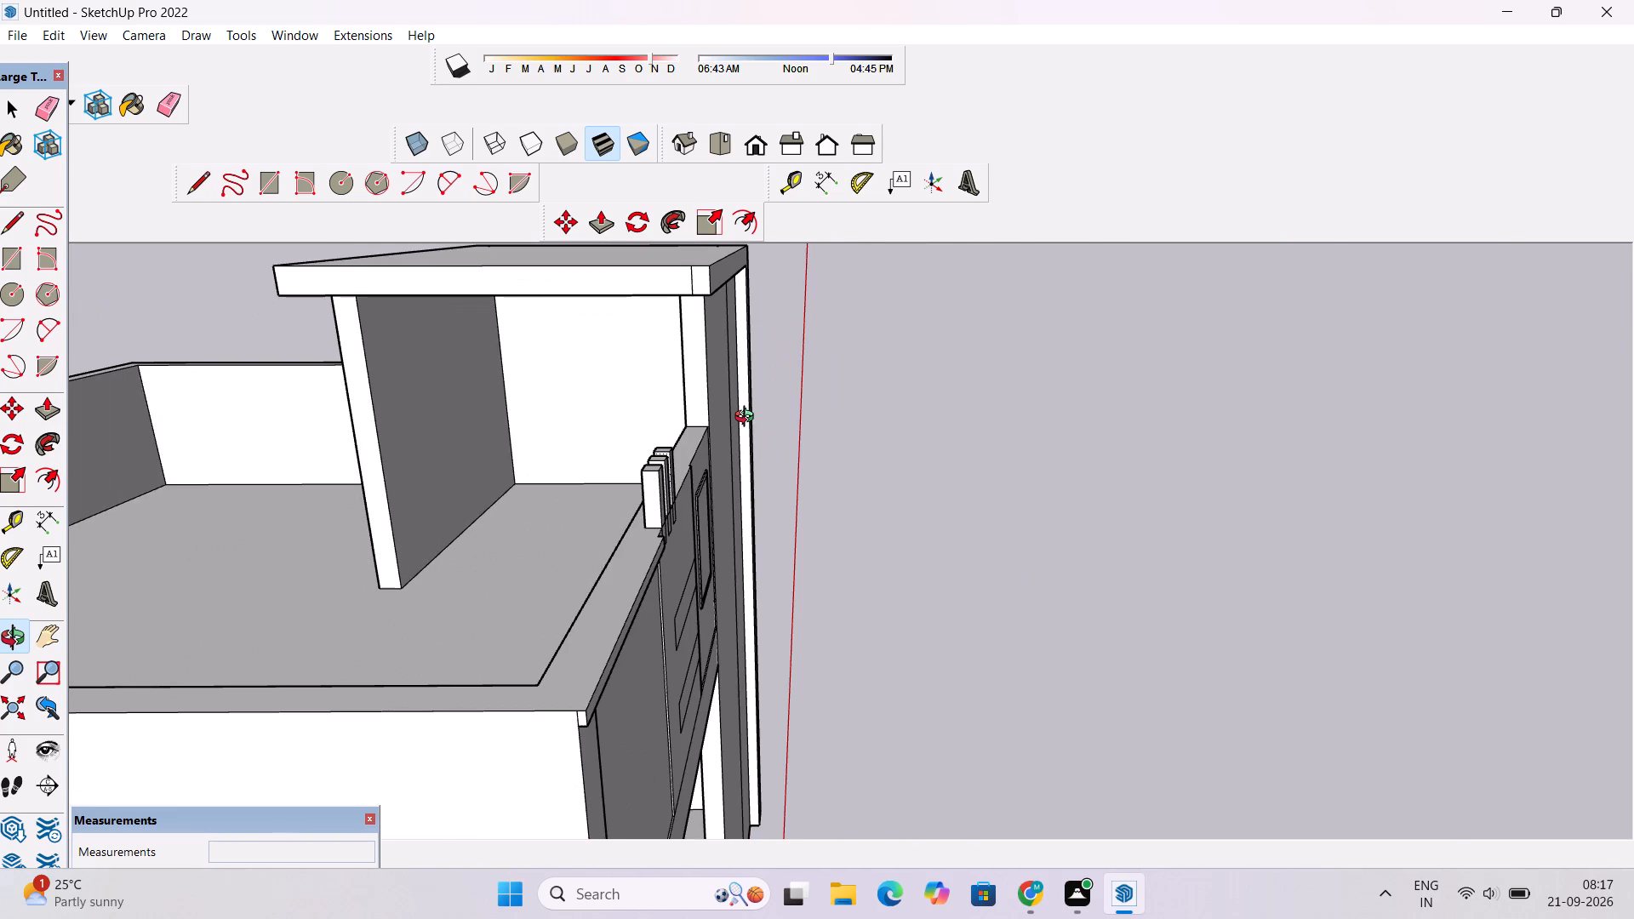
scroll(870, 423, "down", 5)
left_click_drag(864, 483, 865, 604)
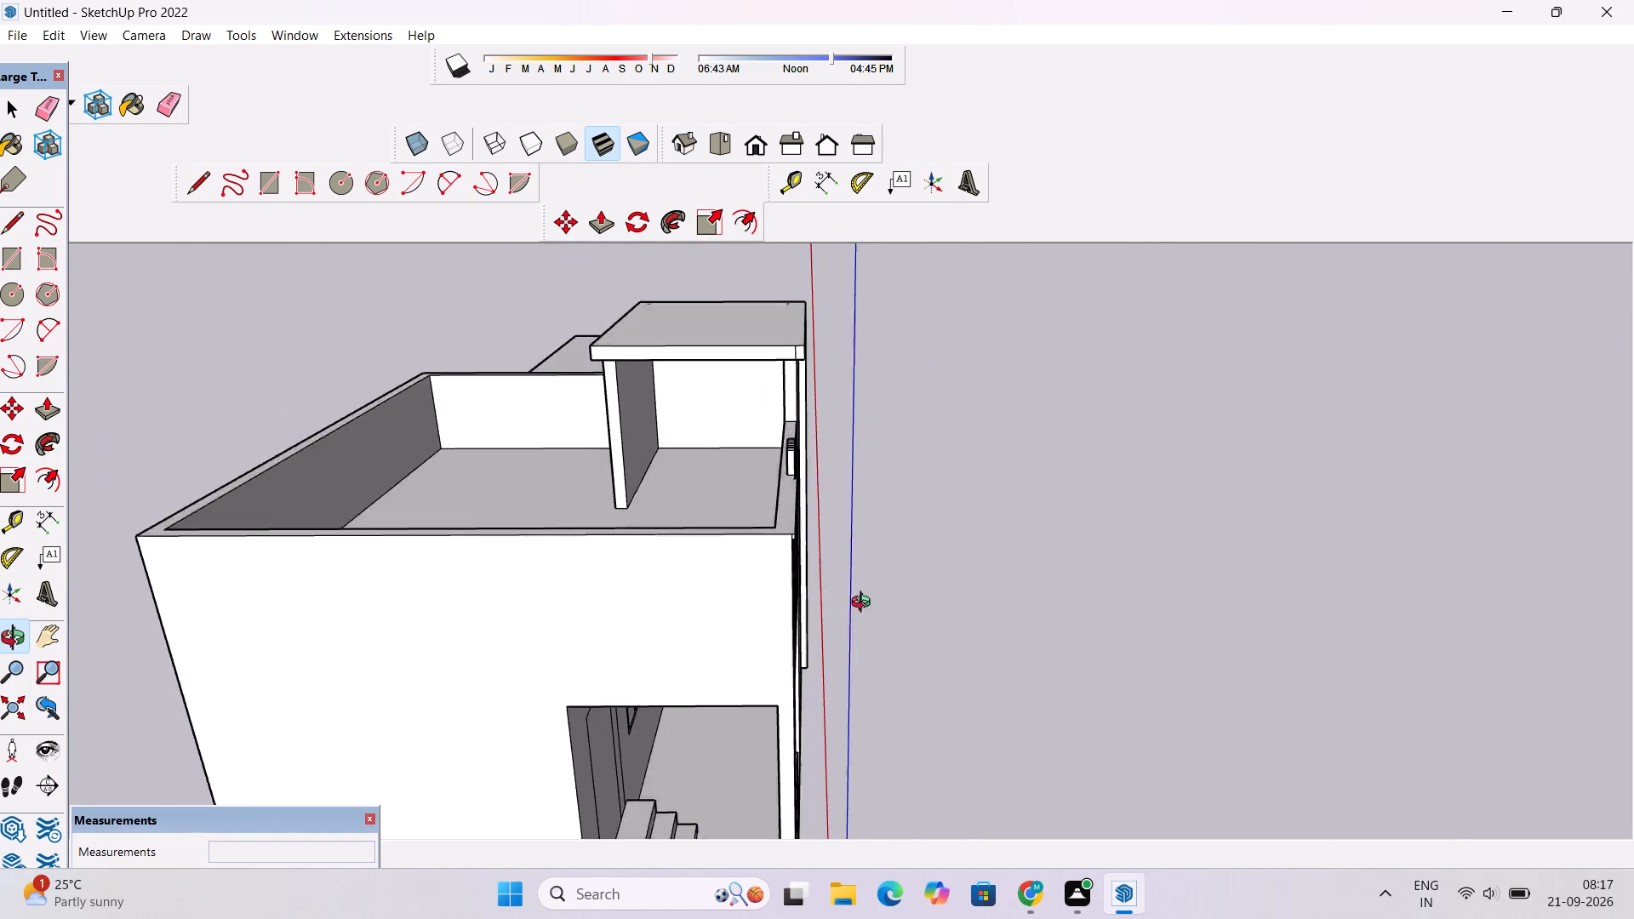
left_click_drag(865, 604, 866, 616)
scroll(797, 483, "up", 8)
left_click_drag(894, 567, 700, 445)
left_click_drag(719, 452, 749, 568, "shift")
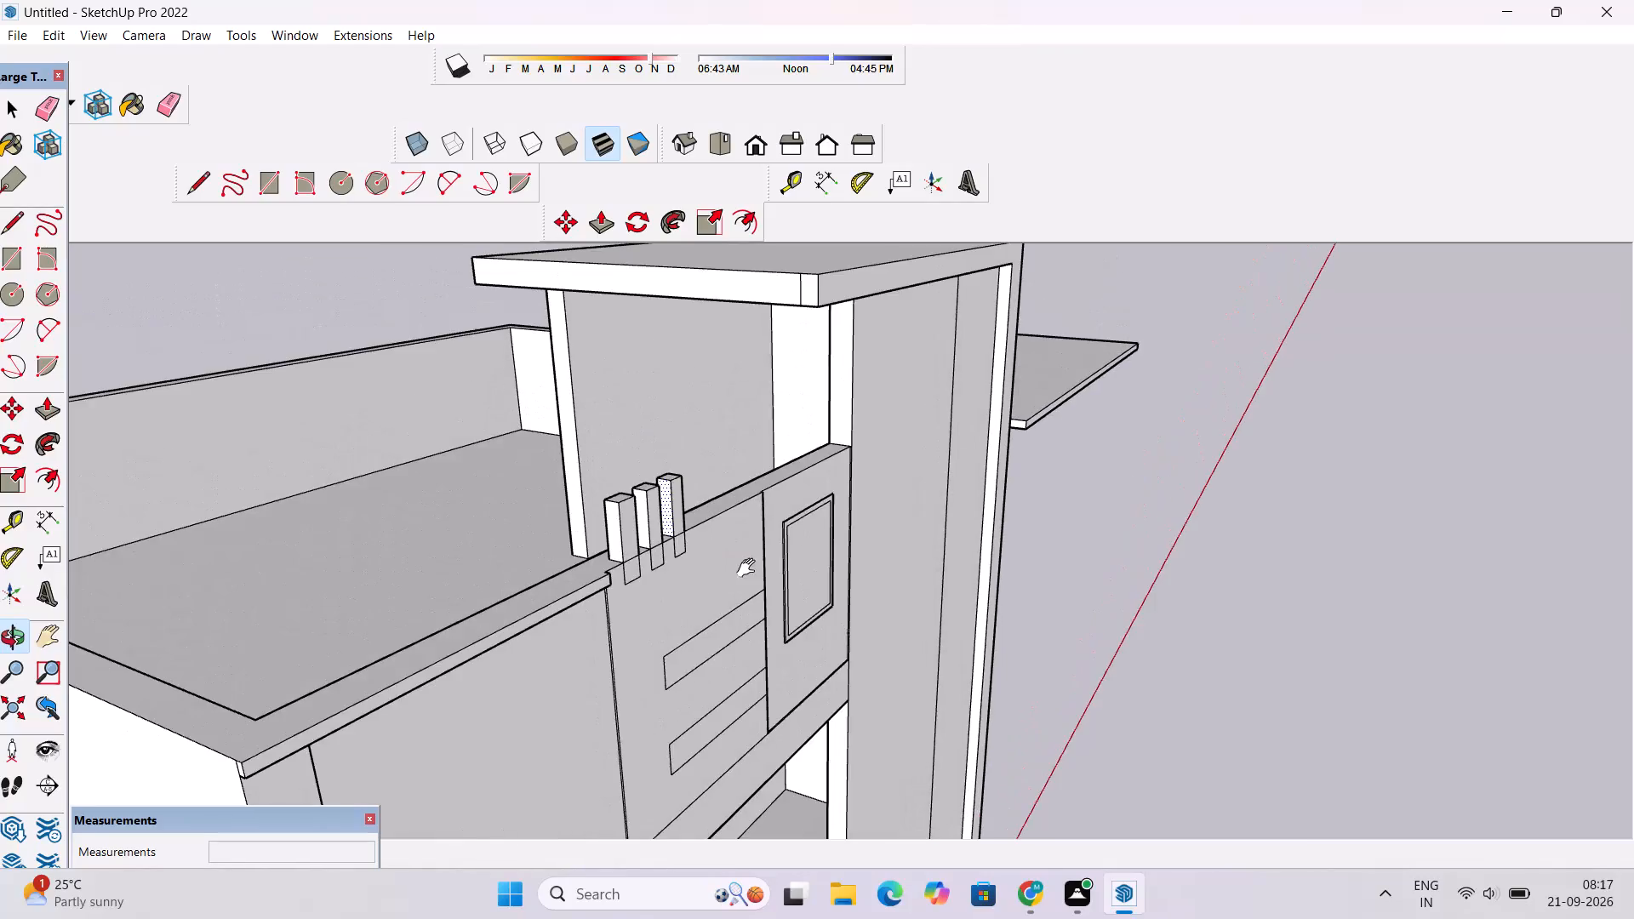
scroll(774, 551, "down", 5)
left_click_drag(903, 522, 814, 584)
scroll(736, 482, "up", 5)
left_click_drag(751, 520, 807, 495)
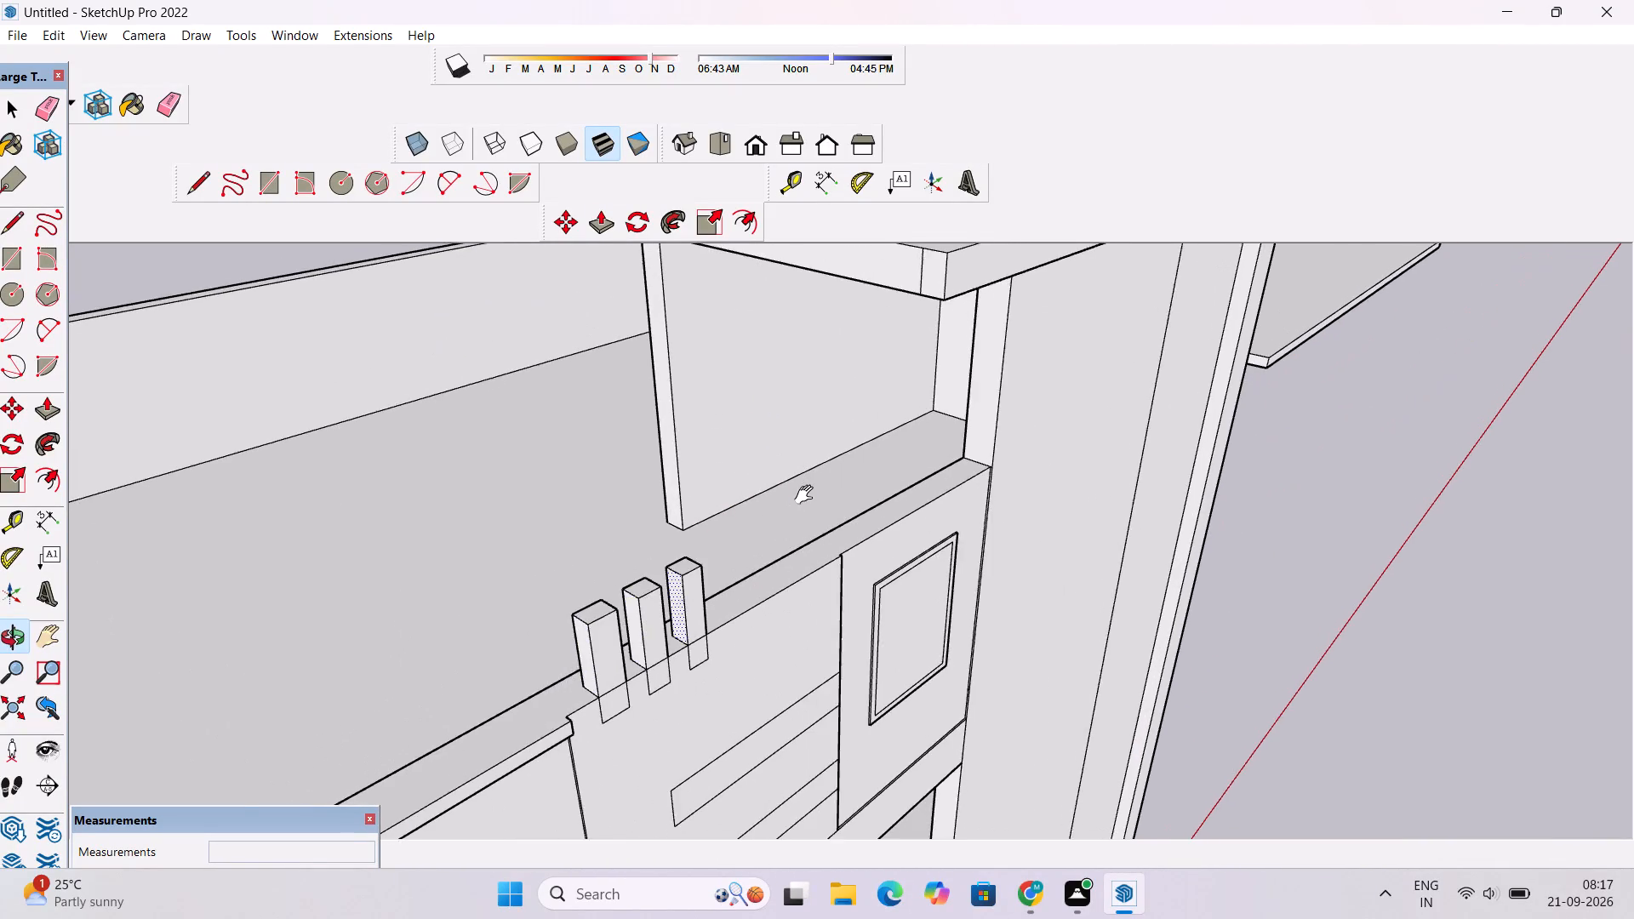
Draw a line about 16' 7 3/4" long from the top back corner of the bar nearest the window, parallel to the parapet, to the tower wall.
scroll(808, 495, "down", 4)
left_click_drag(797, 537, 888, 602)
scroll(836, 603, "up", 2)
left_click_drag(826, 601, 837, 641, "shift")
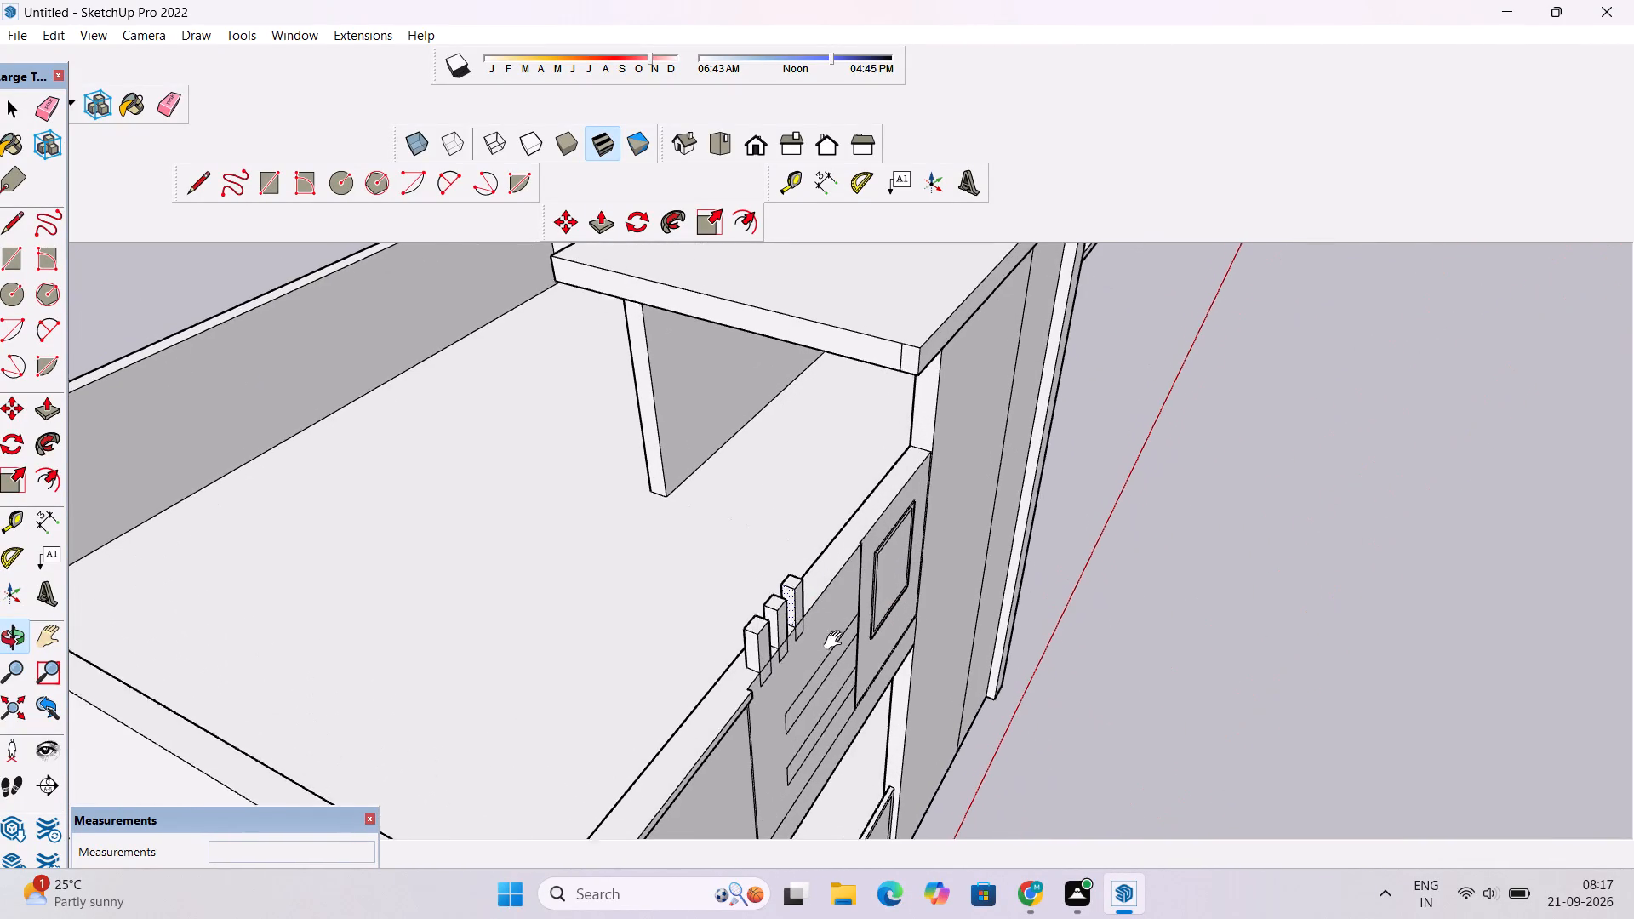
left_click_drag(837, 641, 837, 645, "shift")
scroll(826, 626, "up", 4, "shift")
left_click_drag(823, 624, 832, 665, "shift")
scroll(832, 665, "up", 1)
key("l")
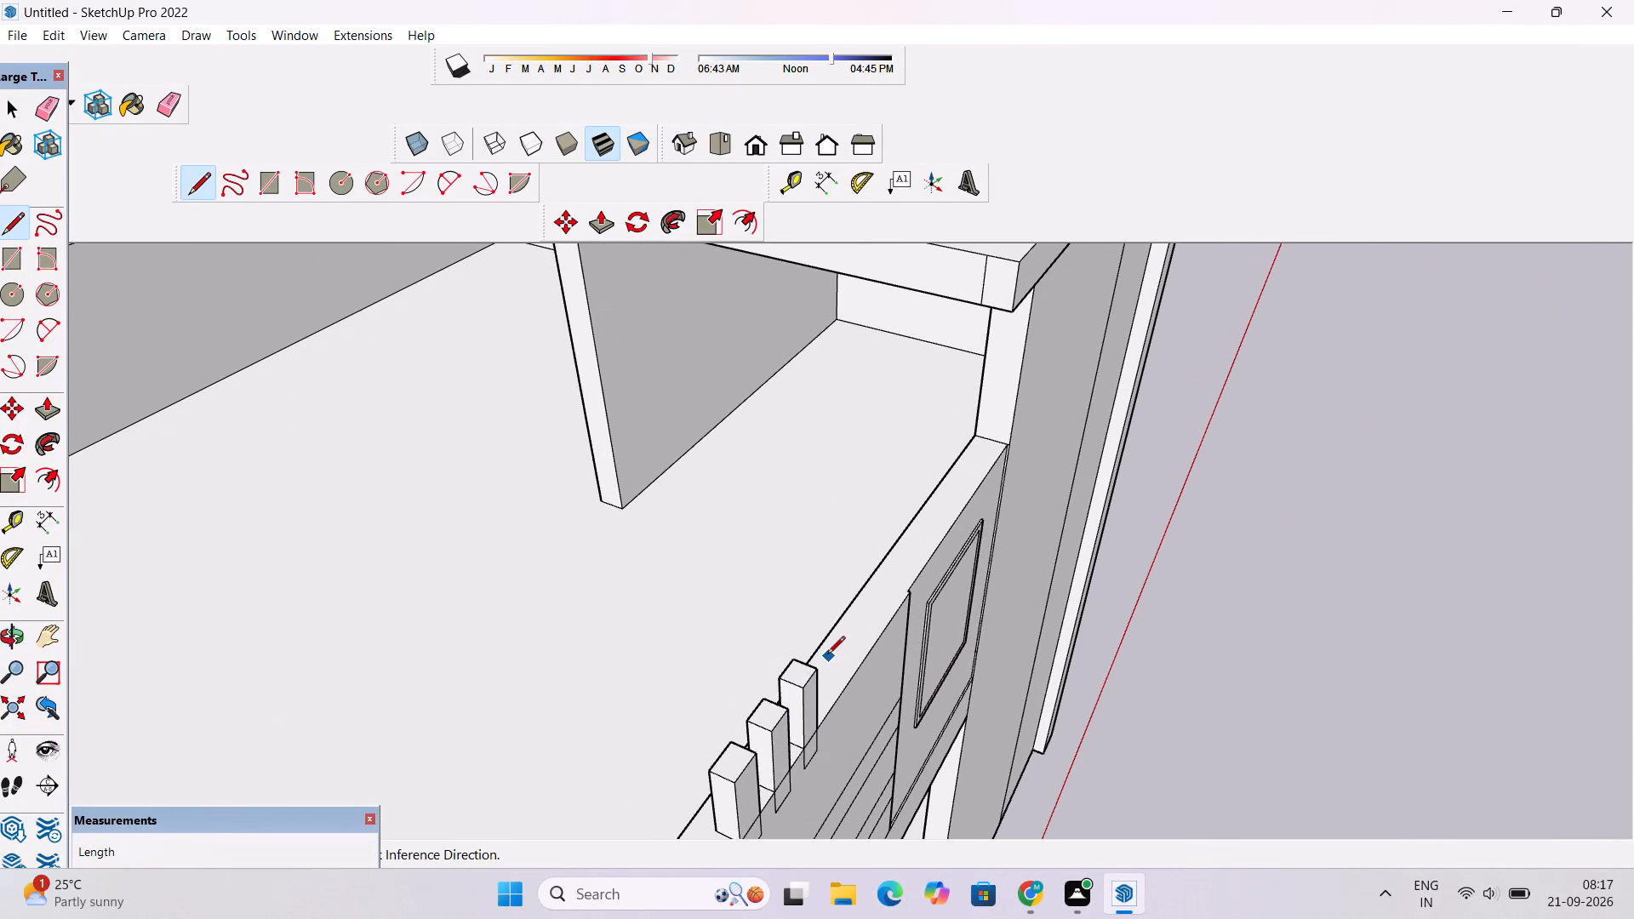
scroll(827, 655, "up", 3)
left_click(778, 660)
scroll(849, 571, "down", 7)
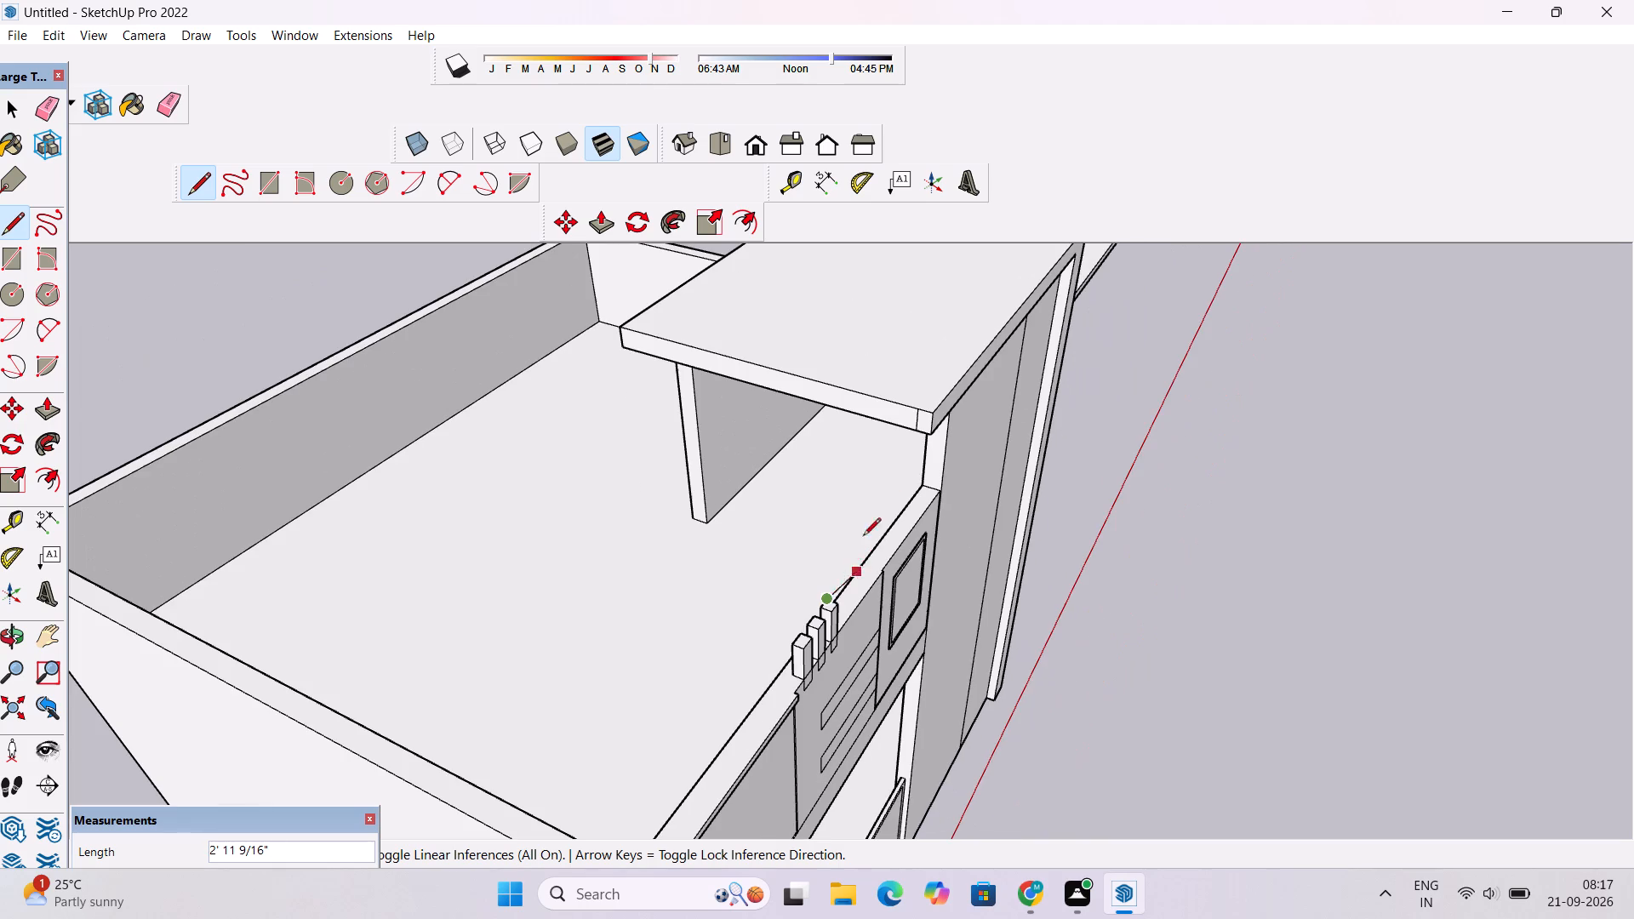
scroll(915, 449, "up", 8)
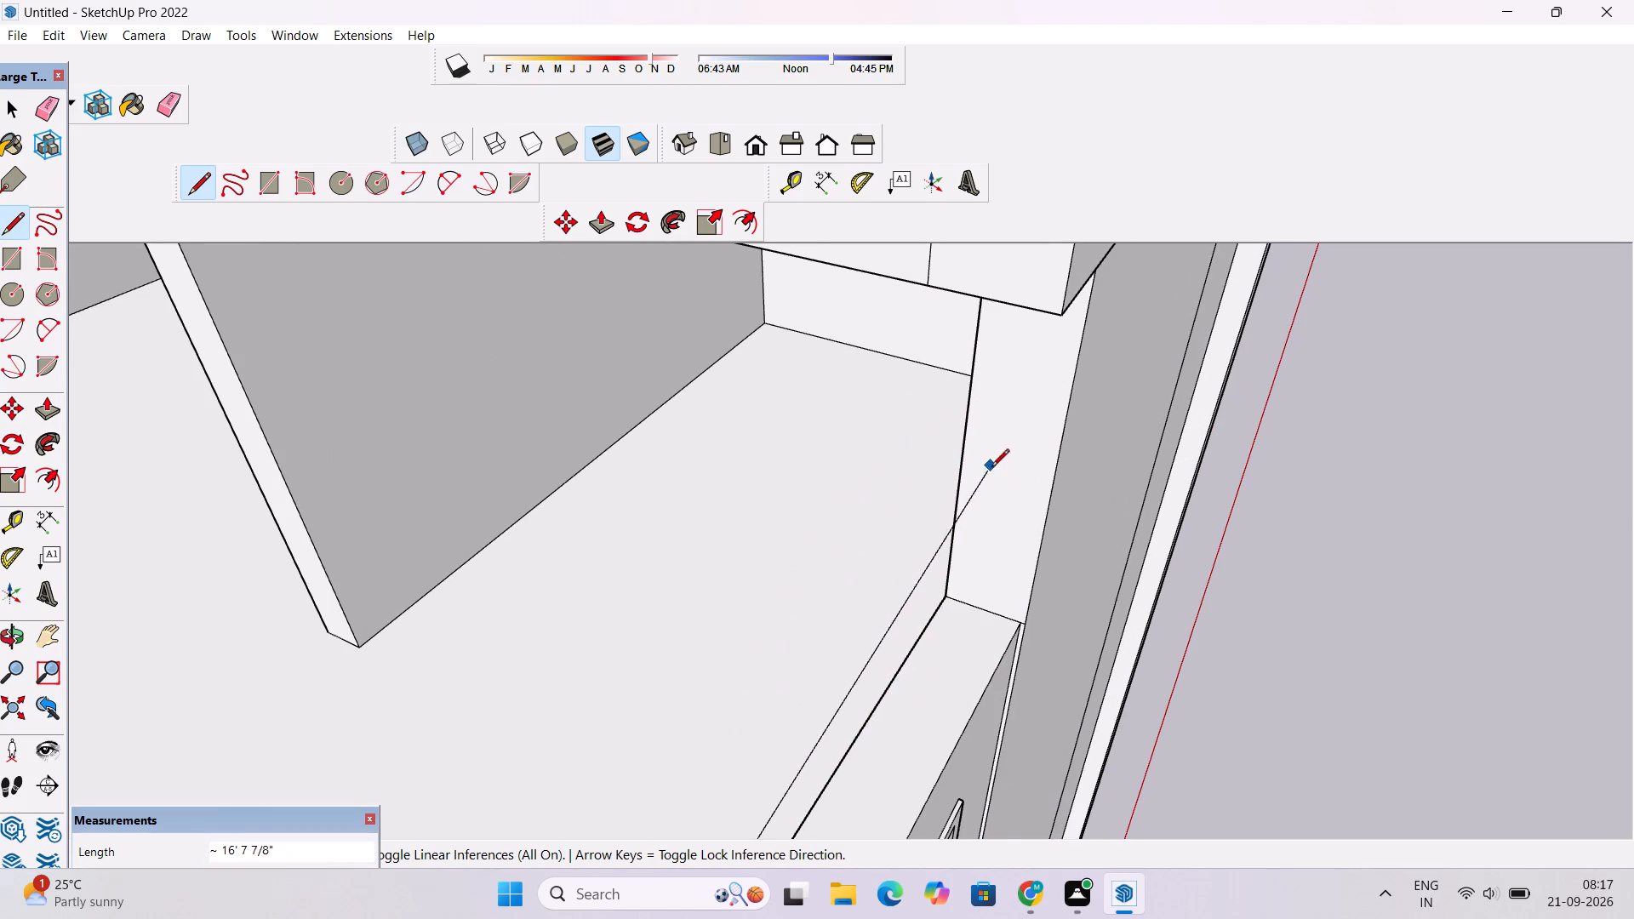
left_click(1003, 494)
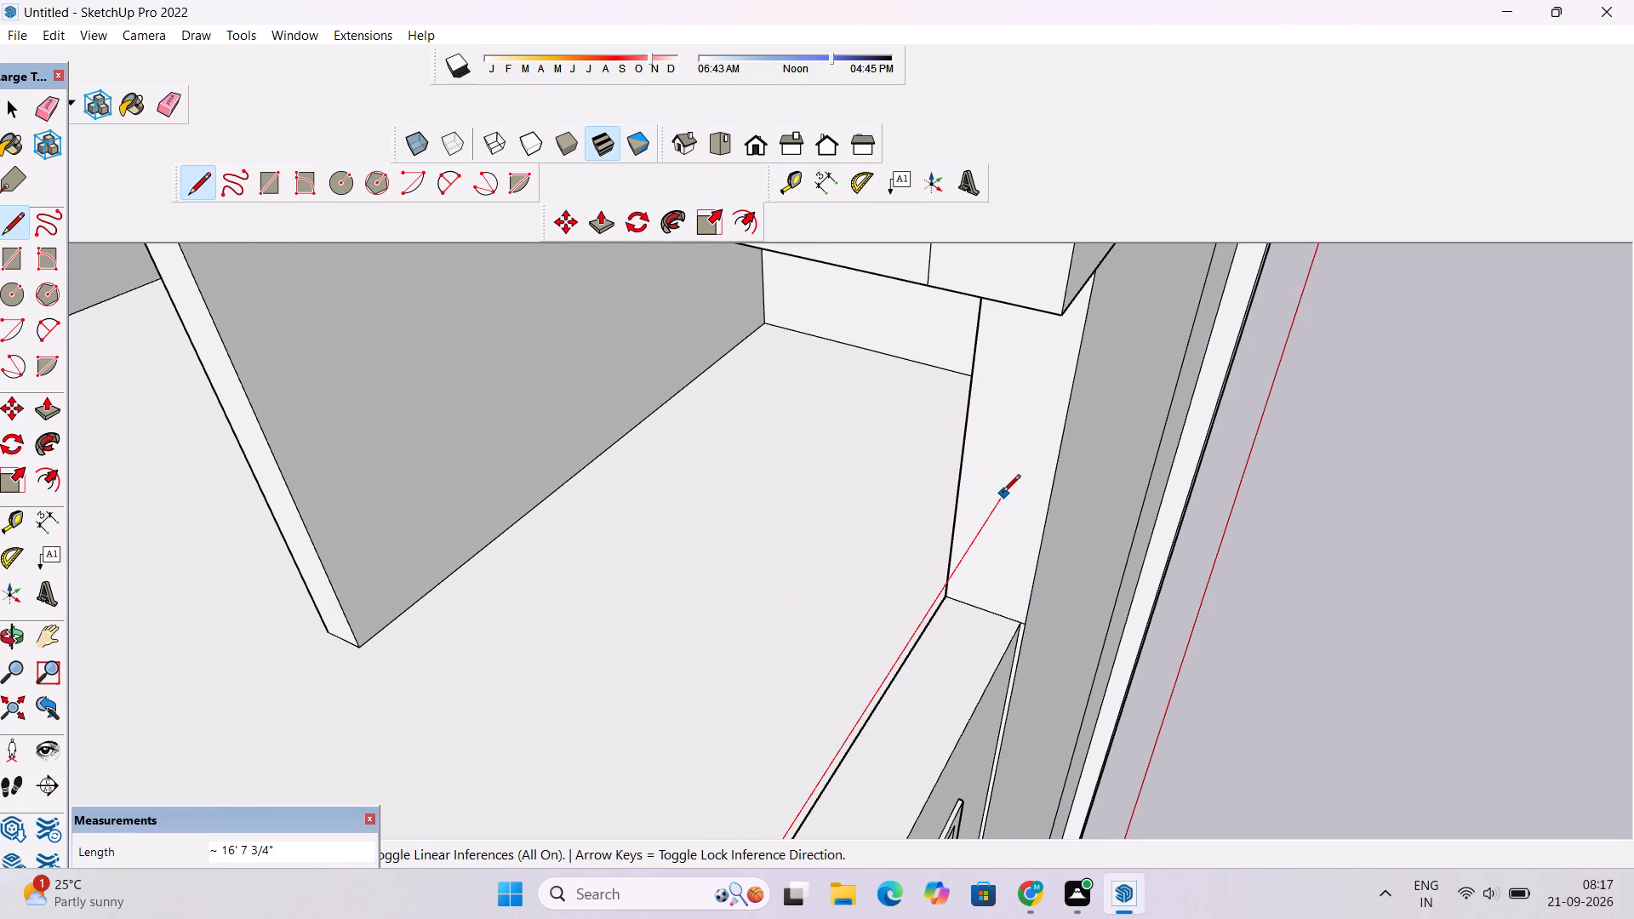
key("space")
scroll(966, 475, "down", 7)
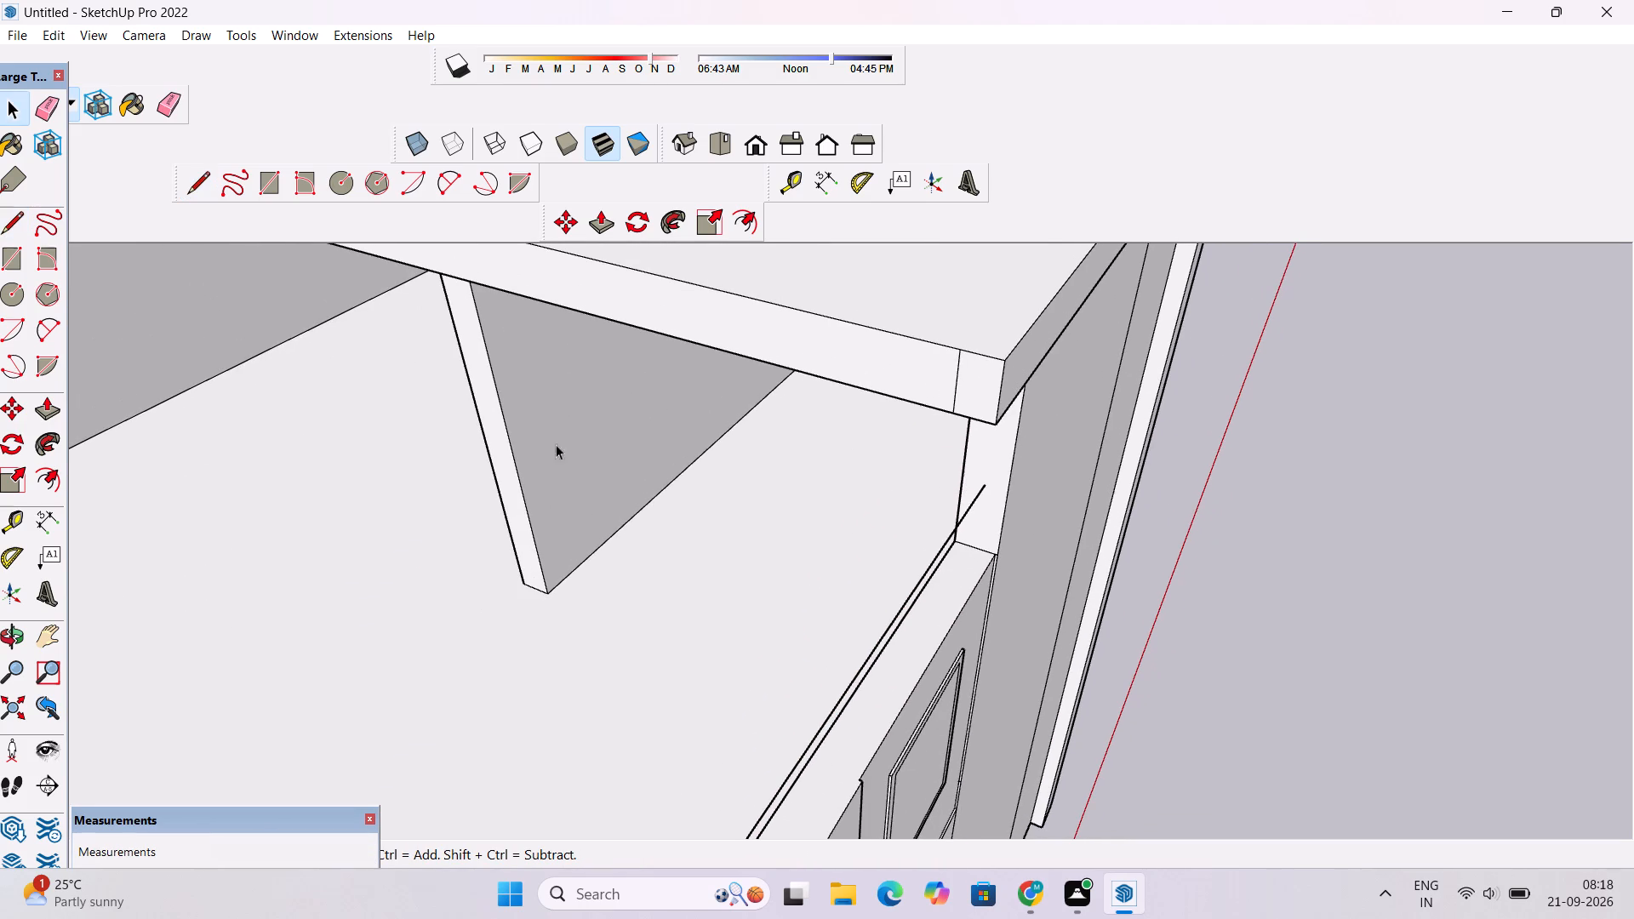
Draw a line about 3' 5 1/4" long linking the top back corners of the three bars, from the widest bar to the one nearest the window.
left_click(201, 191)
scroll(443, 305, "down", 3)
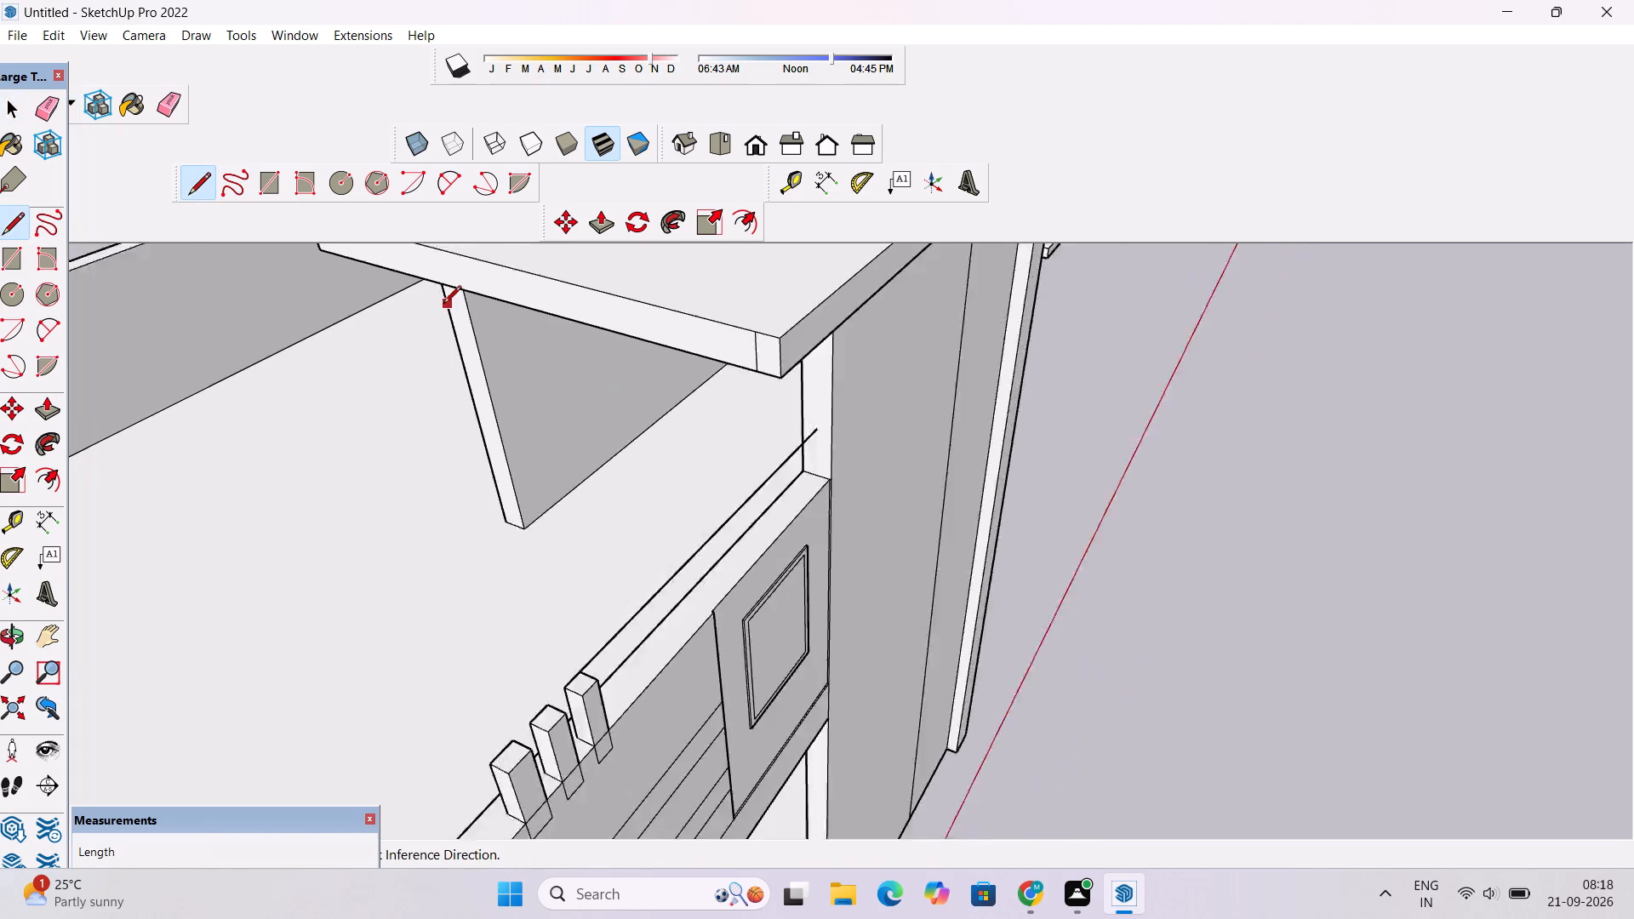
scroll(443, 305, "down", 6)
scroll(557, 482, "up", 5)
scroll(487, 422, "up", 9)
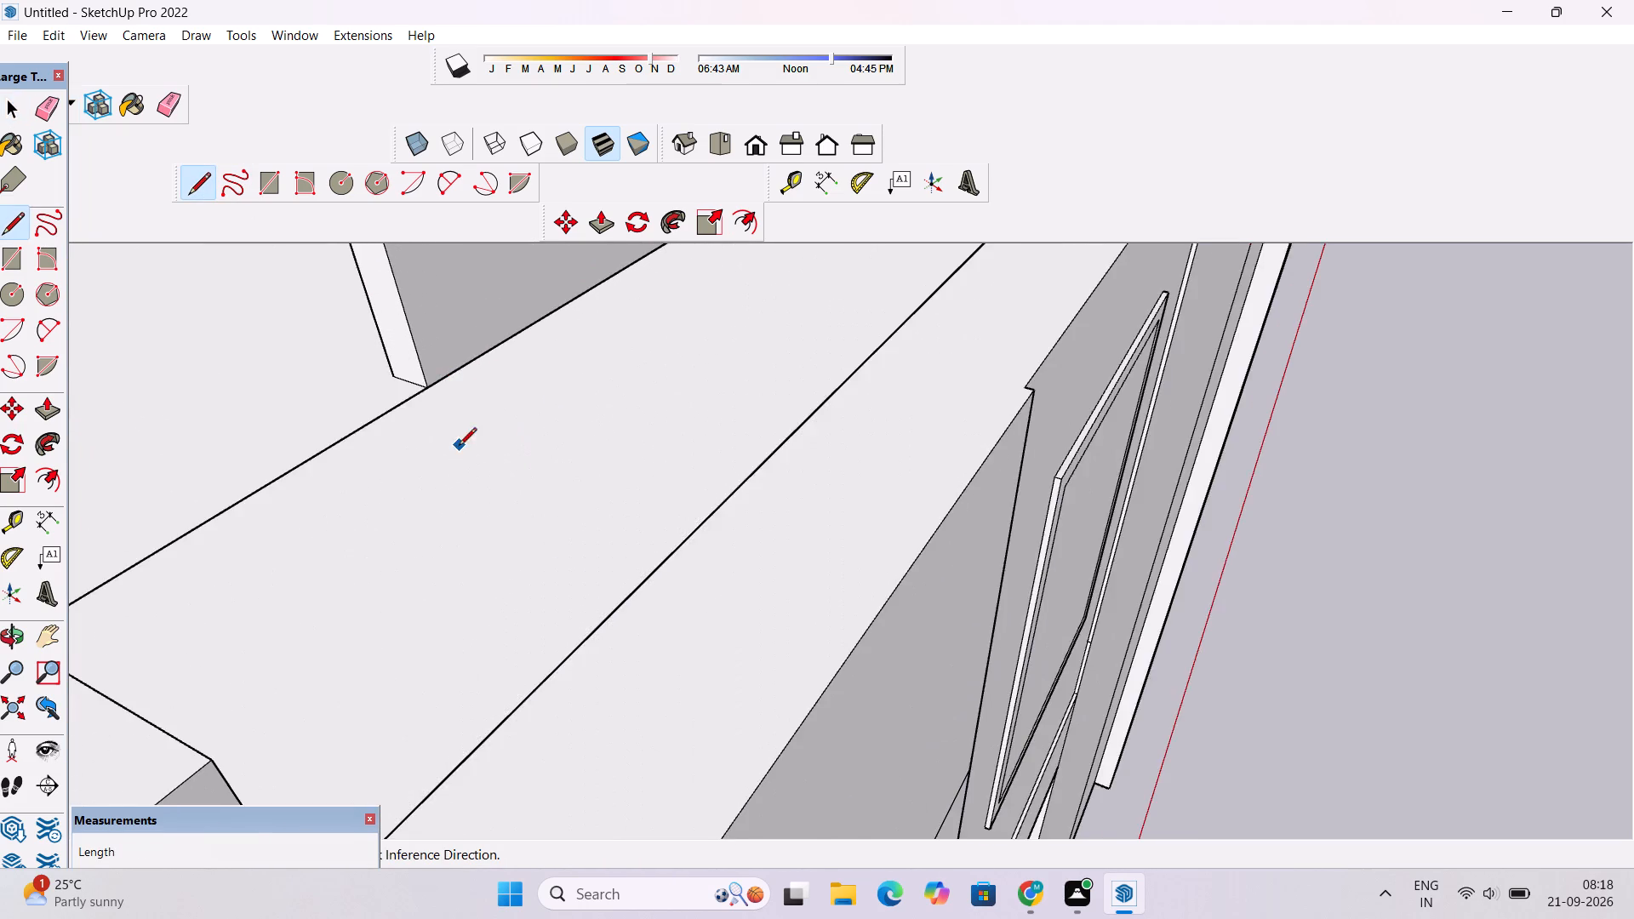
scroll(459, 447, "down", 4)
scroll(203, 608, "up", 1)
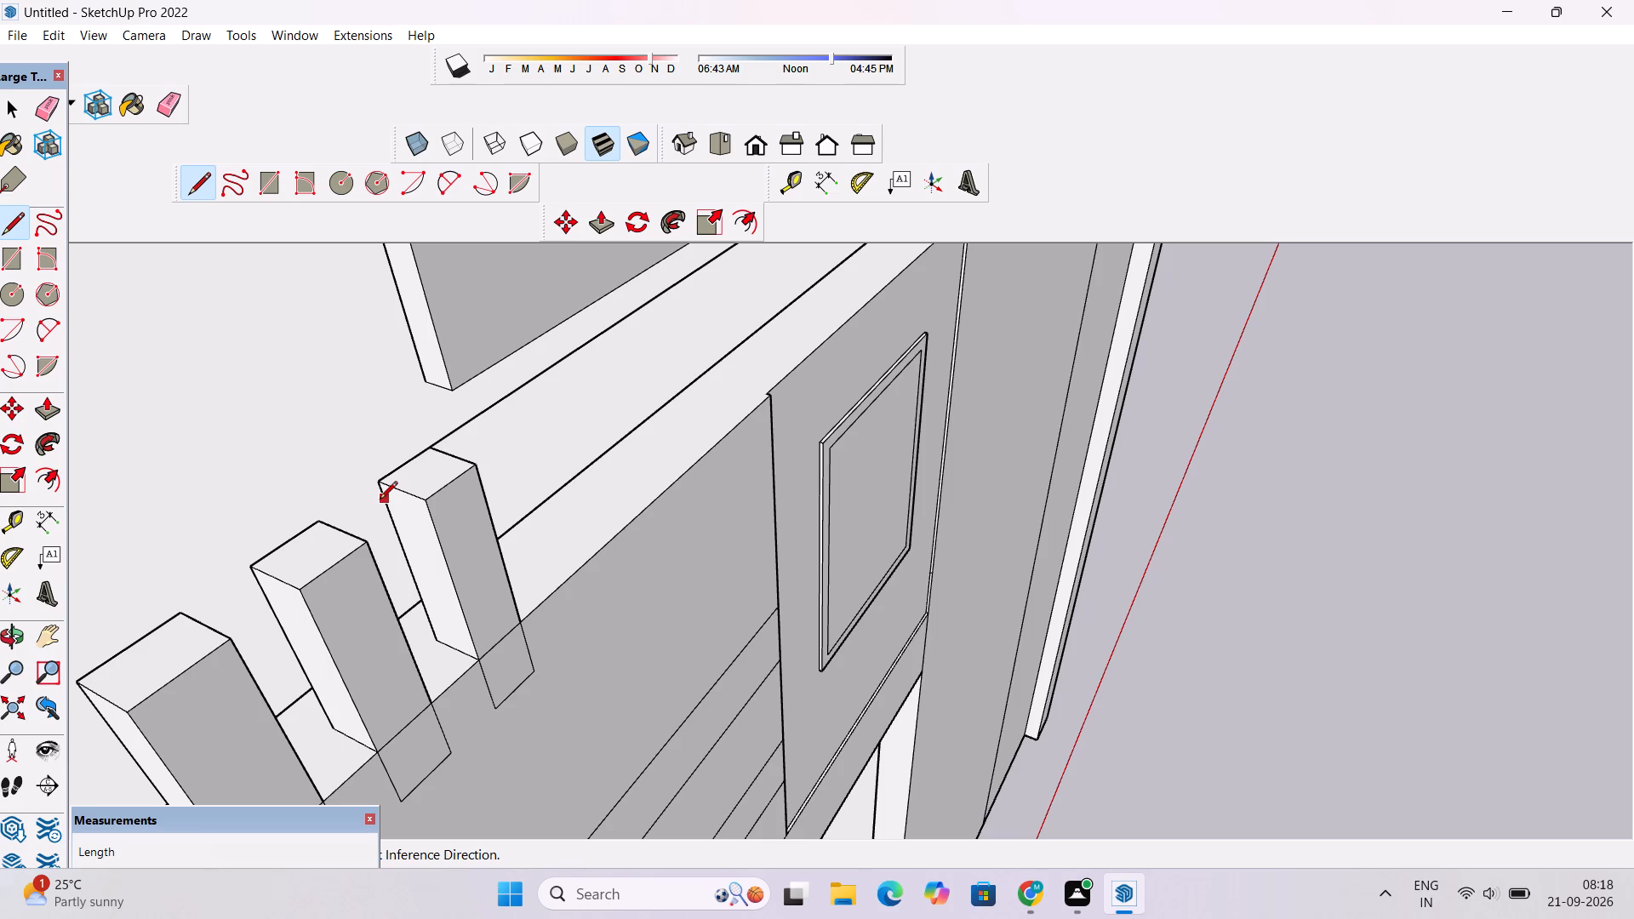
scroll(356, 525, "down", 7)
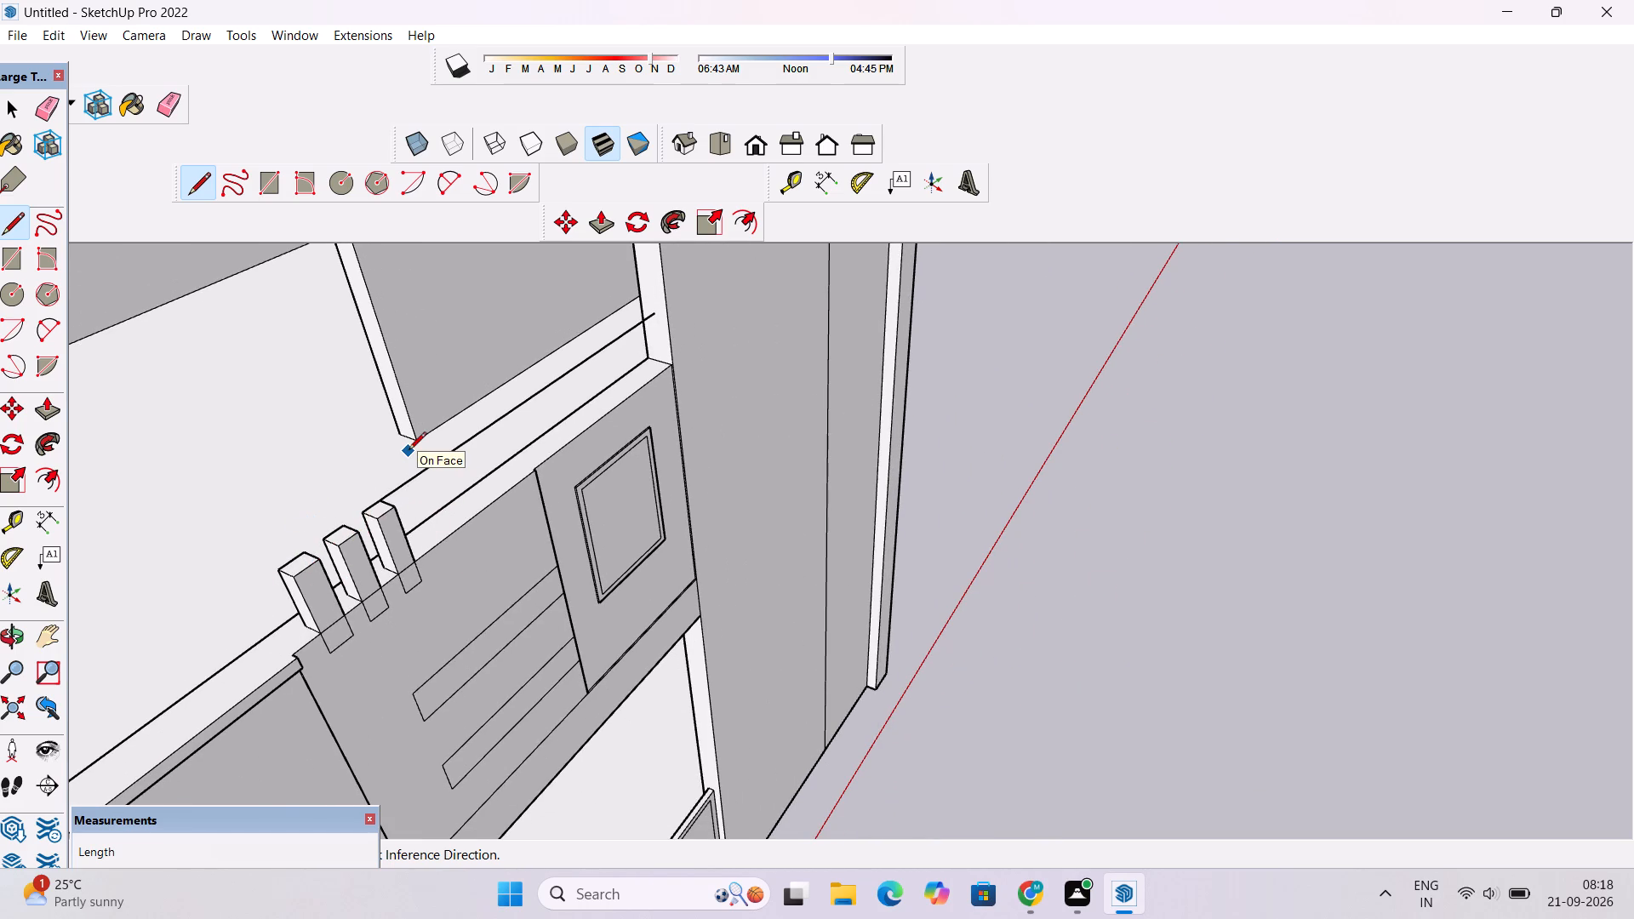
scroll(409, 450, "down", 5)
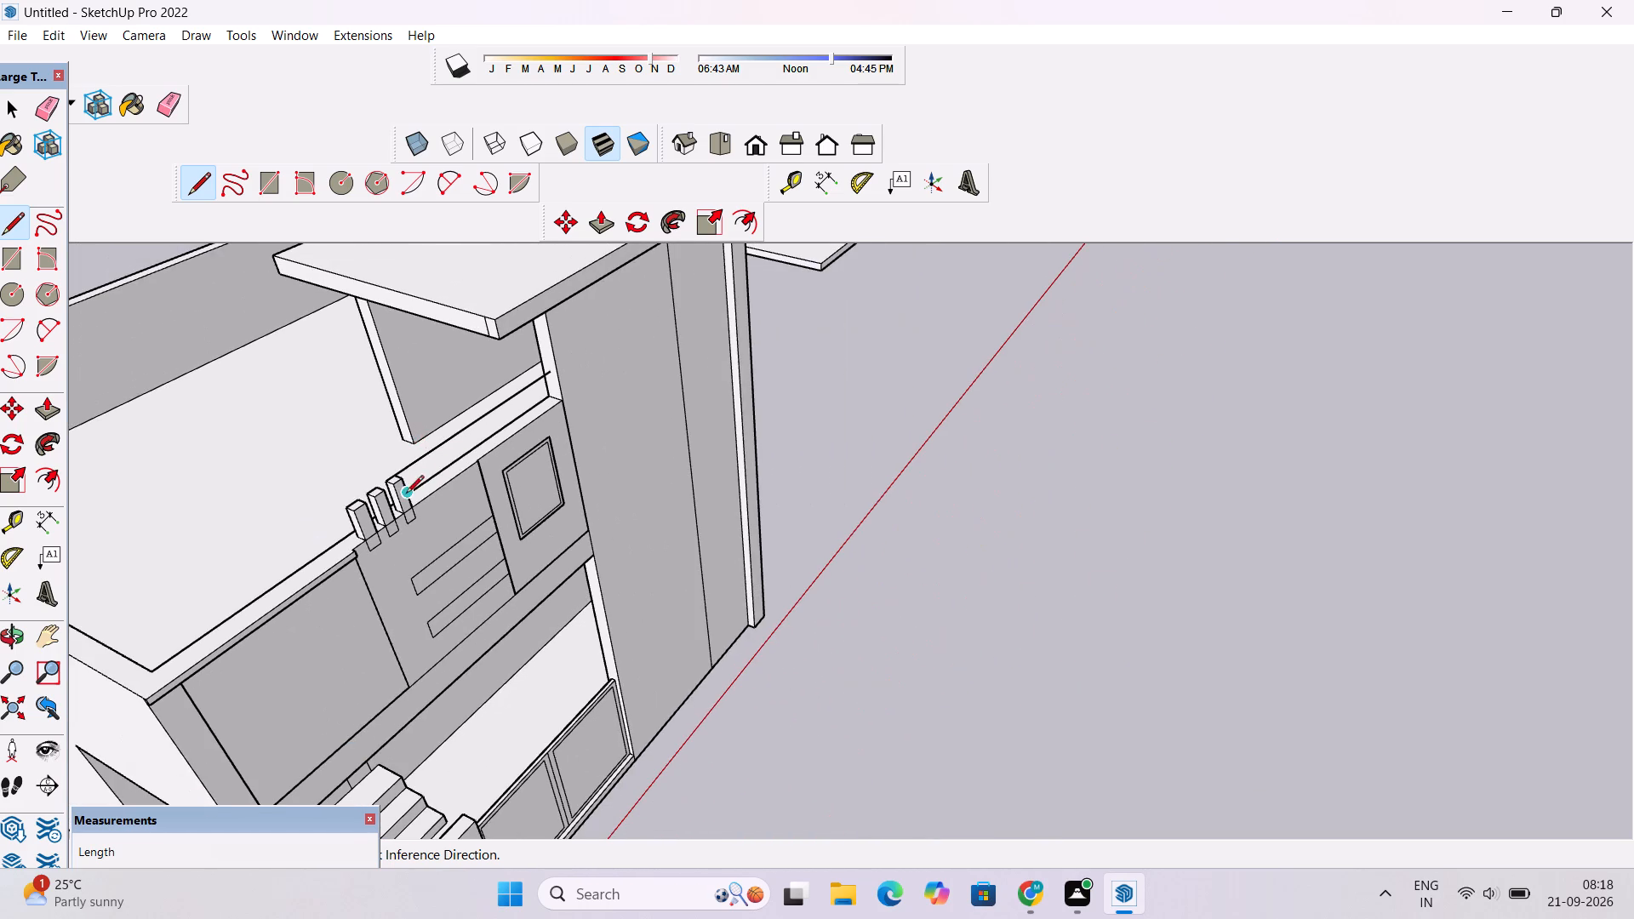
scroll(322, 508, "up", 4)
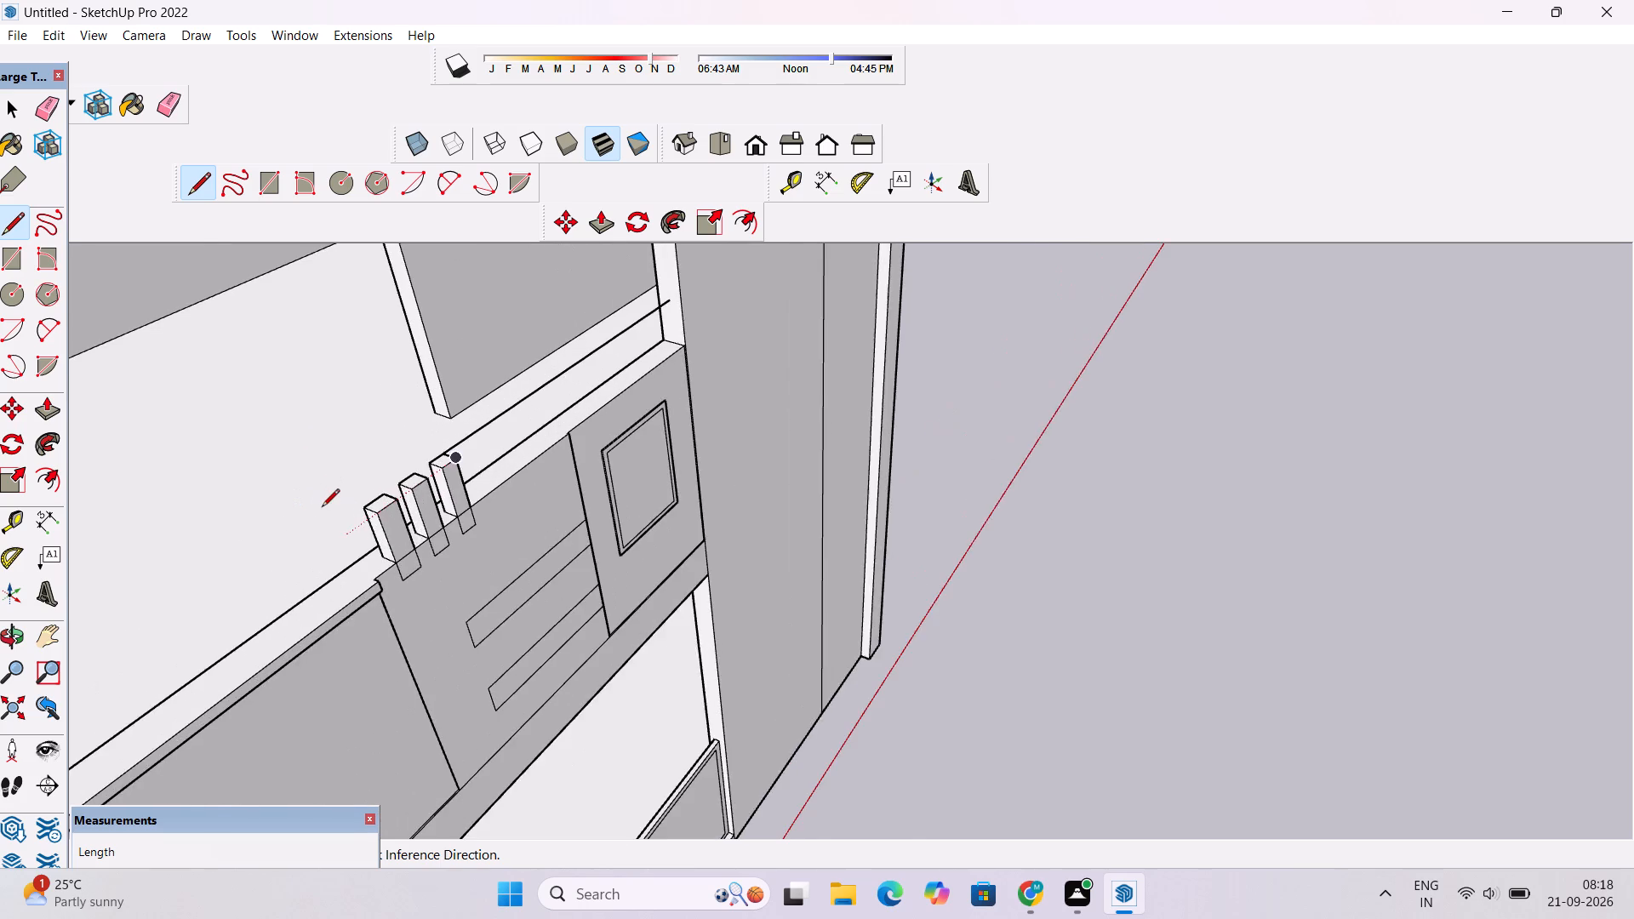
scroll(326, 516, "up", 3)
scroll(397, 499, "up", 8)
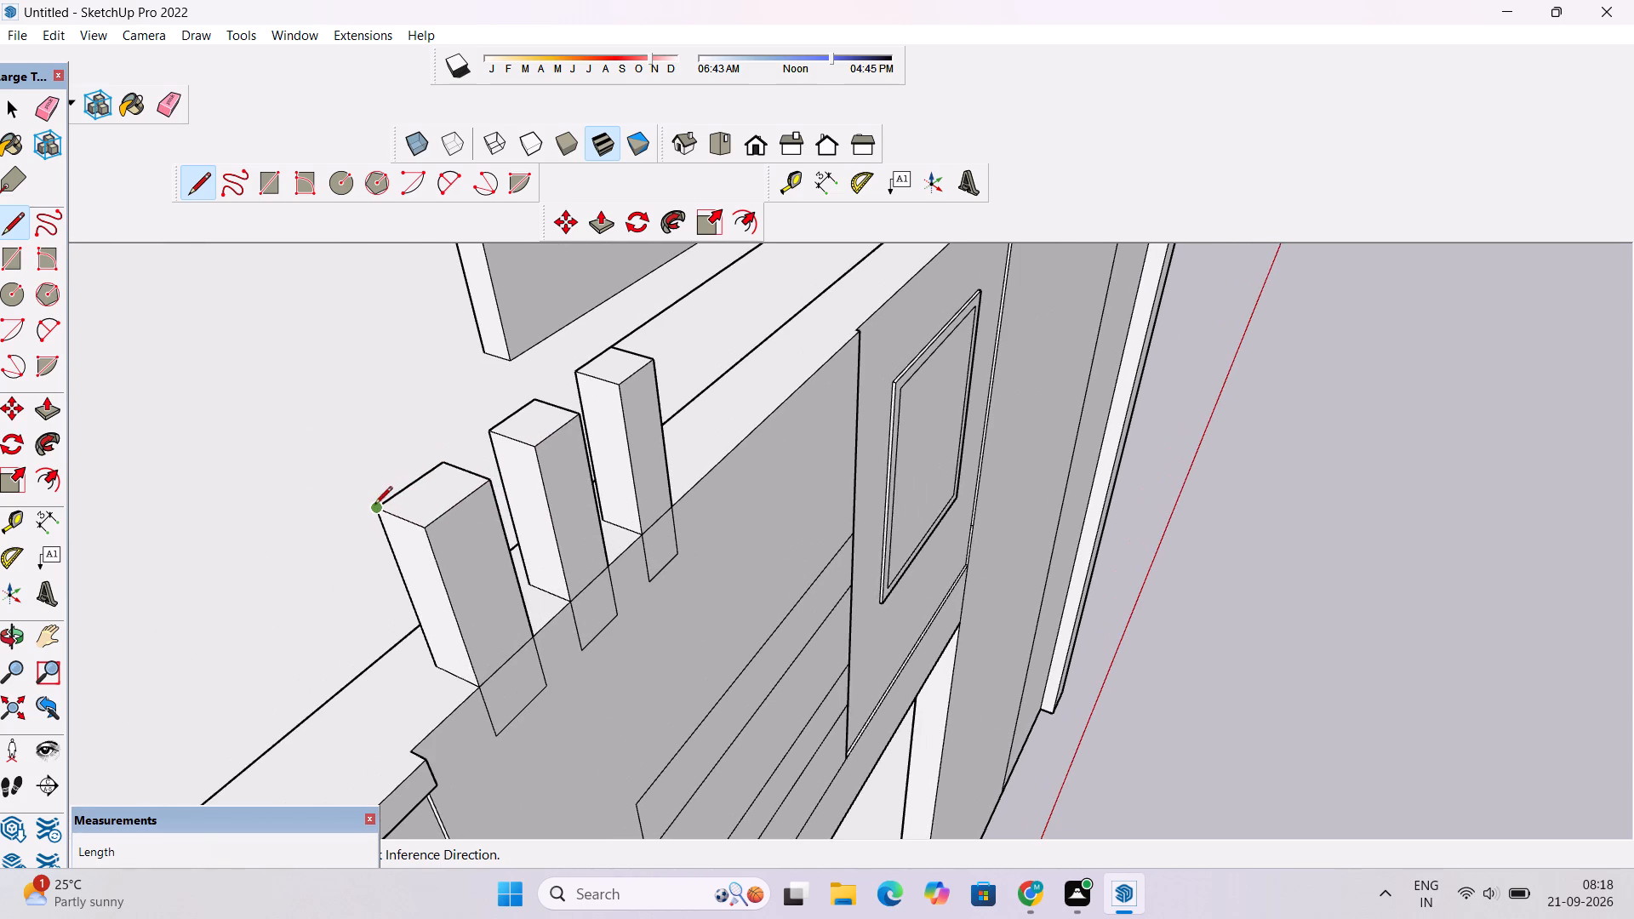
left_click(374, 509)
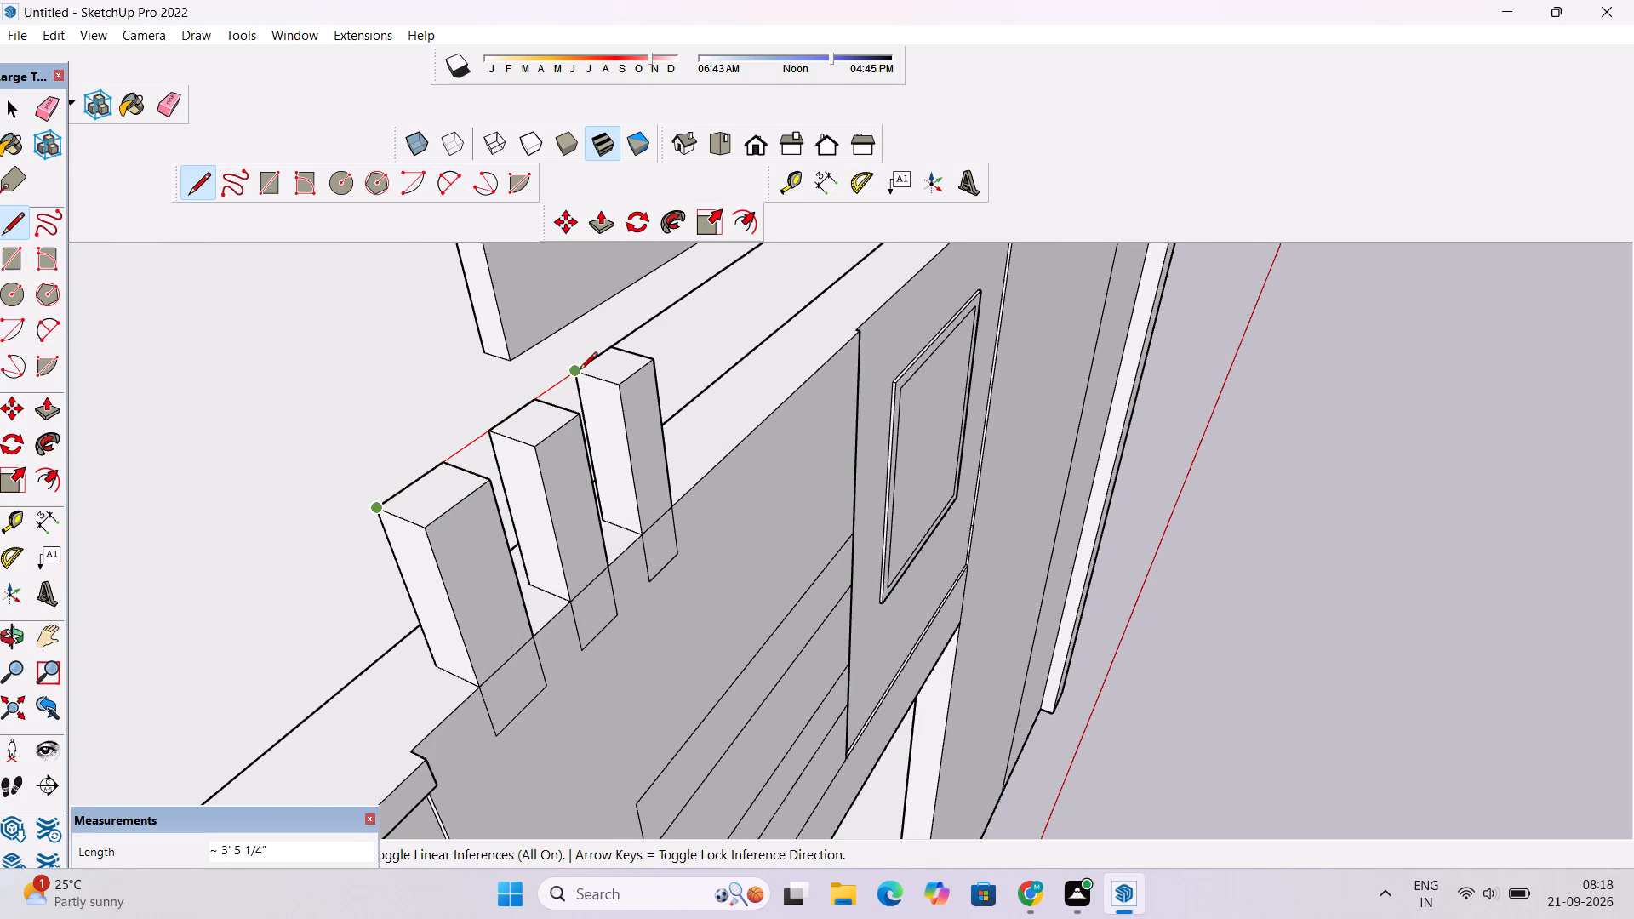
left_click(580, 371)
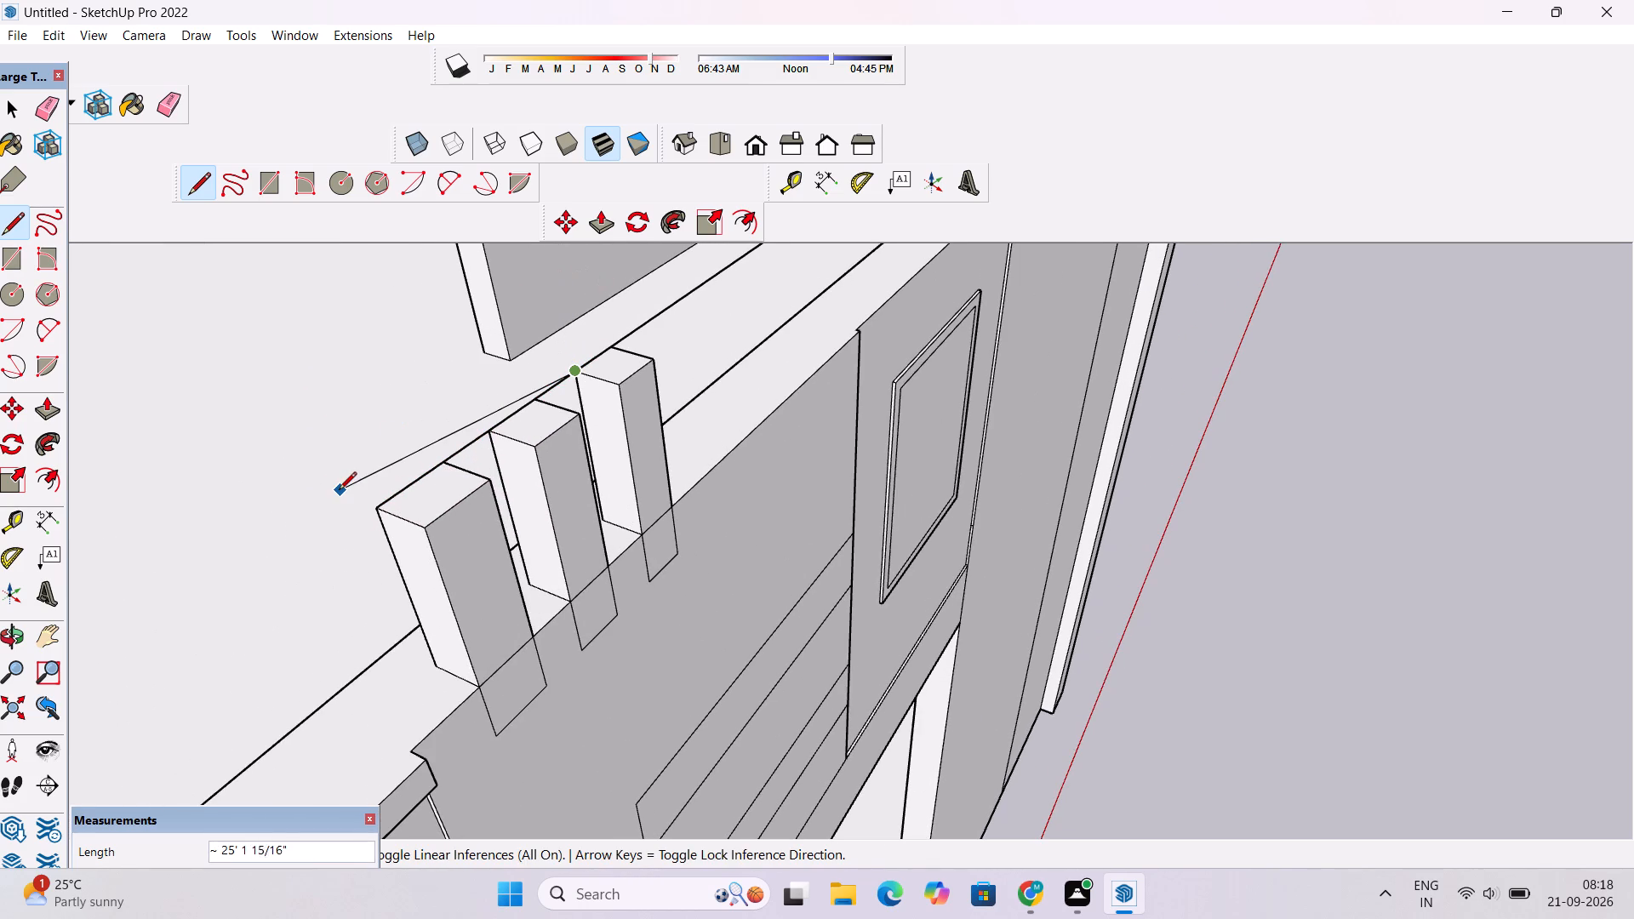
key("space")
Draw a line about 19' 10 1/4" long from the widest bar's top front corner, across the other bars and parallel to the parapet, to the tower wall.
type("l")
scroll(292, 488, "down", 5)
scroll(335, 494, "up", 4)
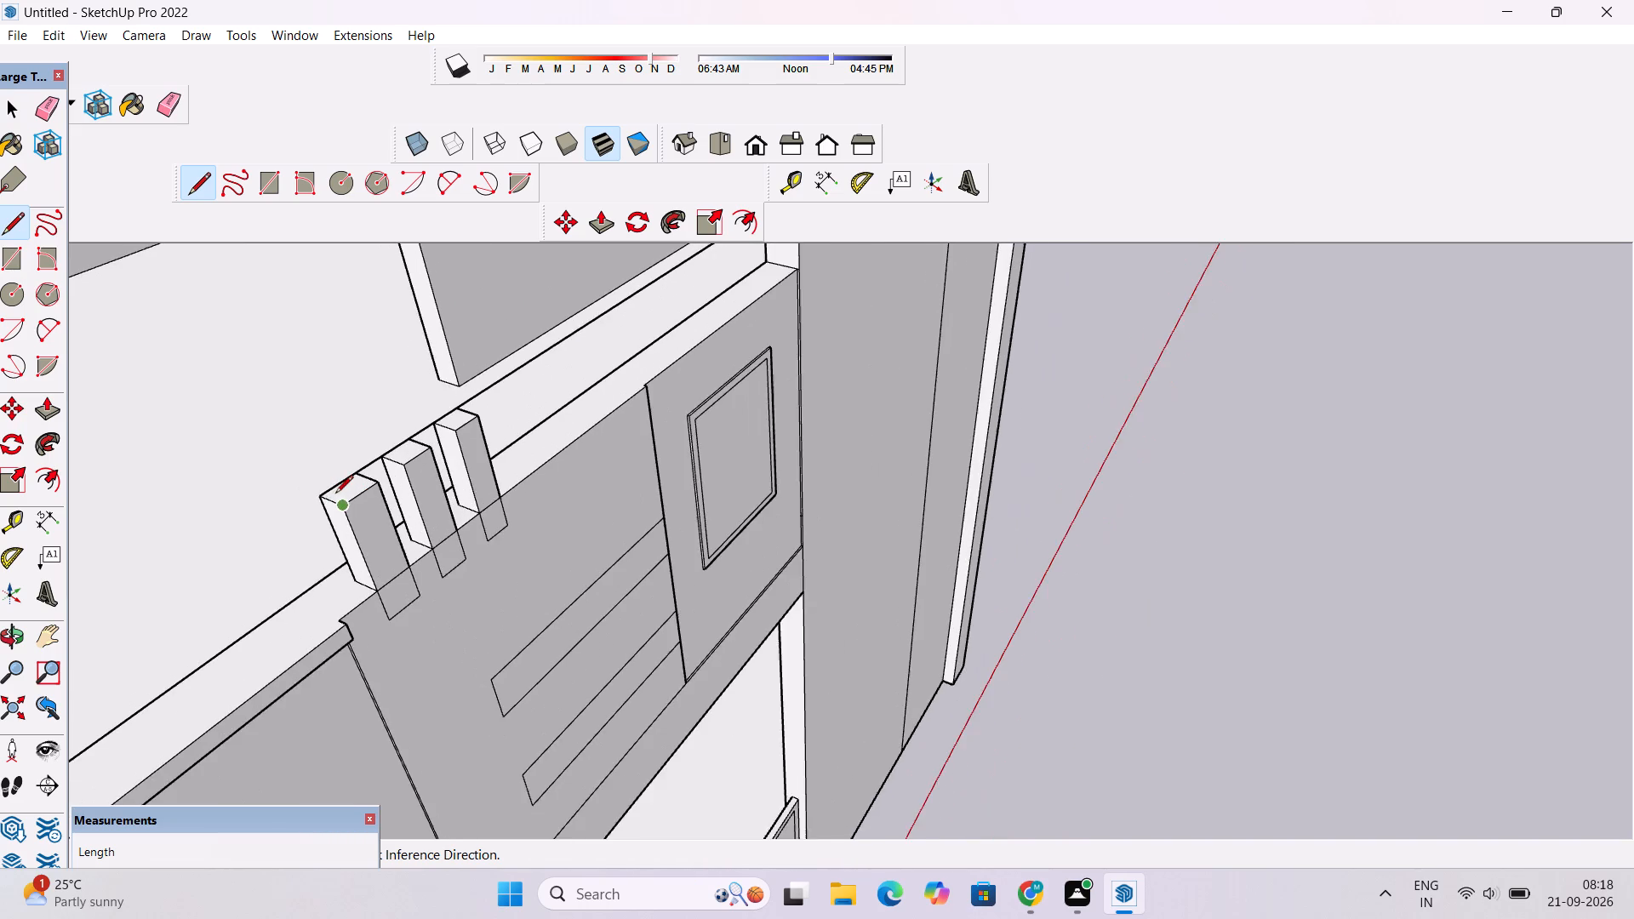
scroll(338, 500, "up", 4)
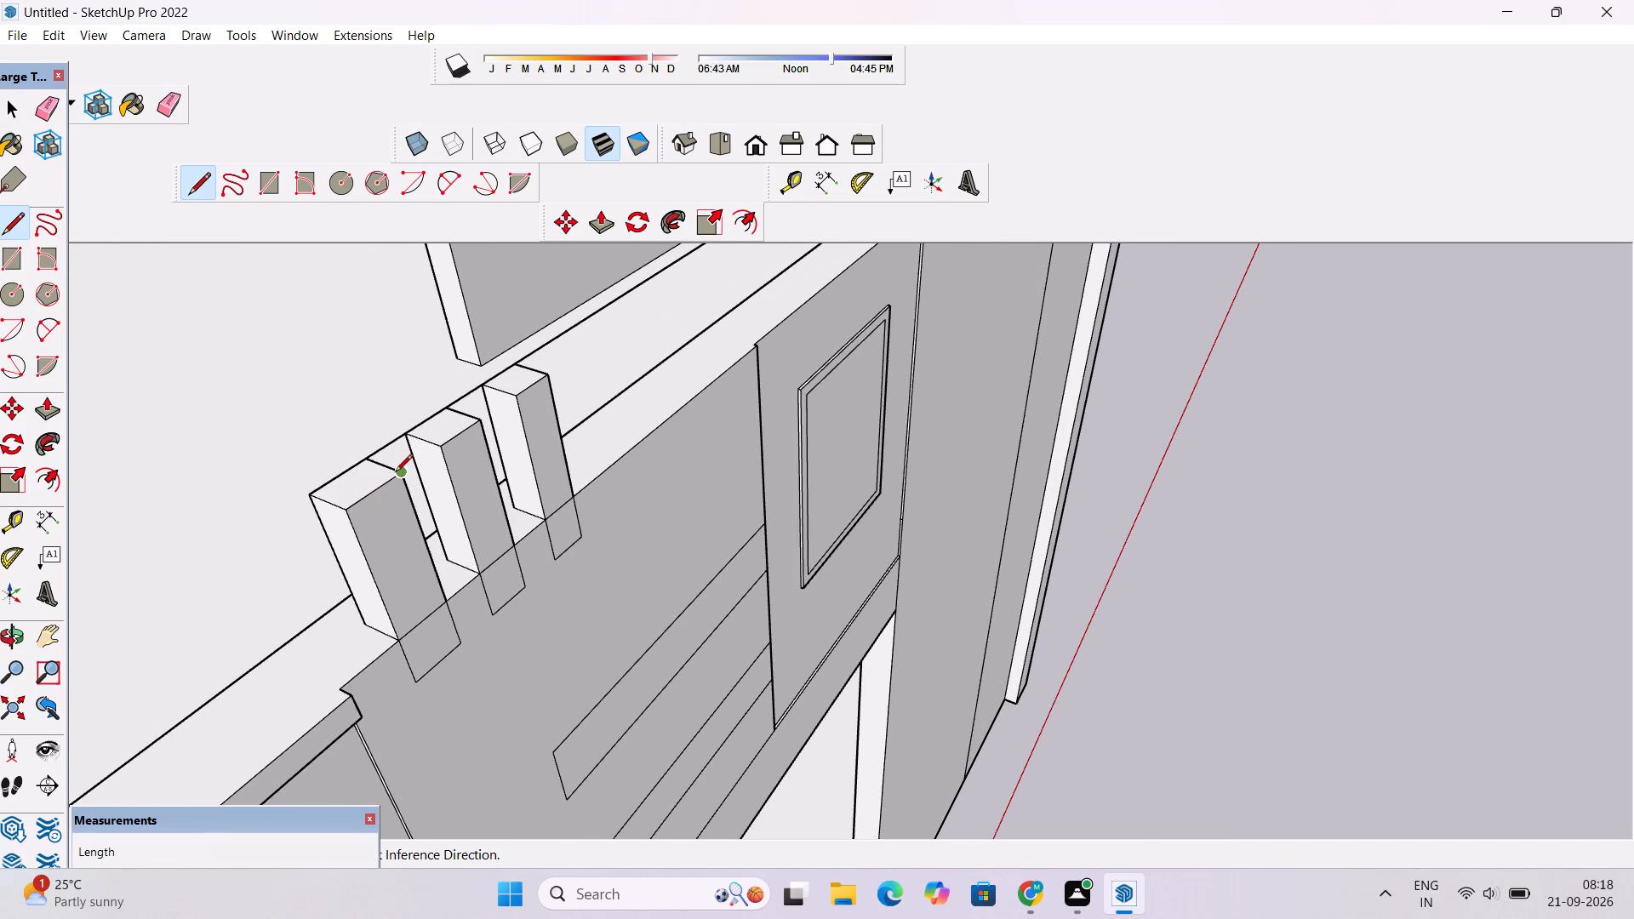
left_click(399, 473)
scroll(445, 449, "down", 10)
scroll(445, 449, "up", 1)
scroll(445, 449, "down", 3)
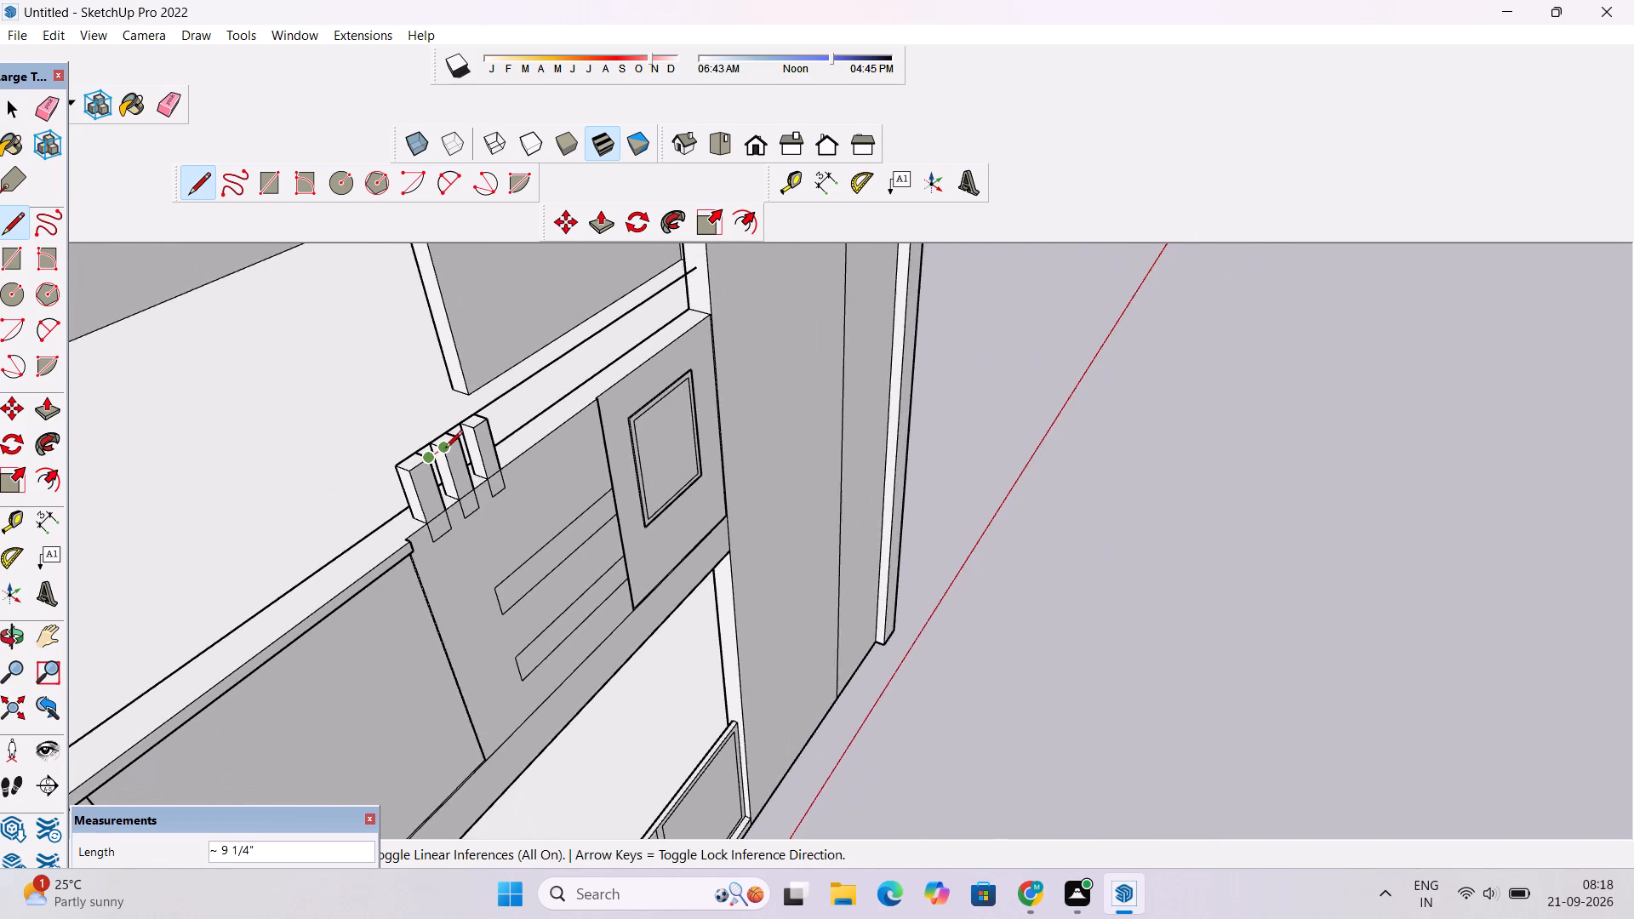
scroll(445, 448, "down", 3)
scroll(524, 391, "up", 5)
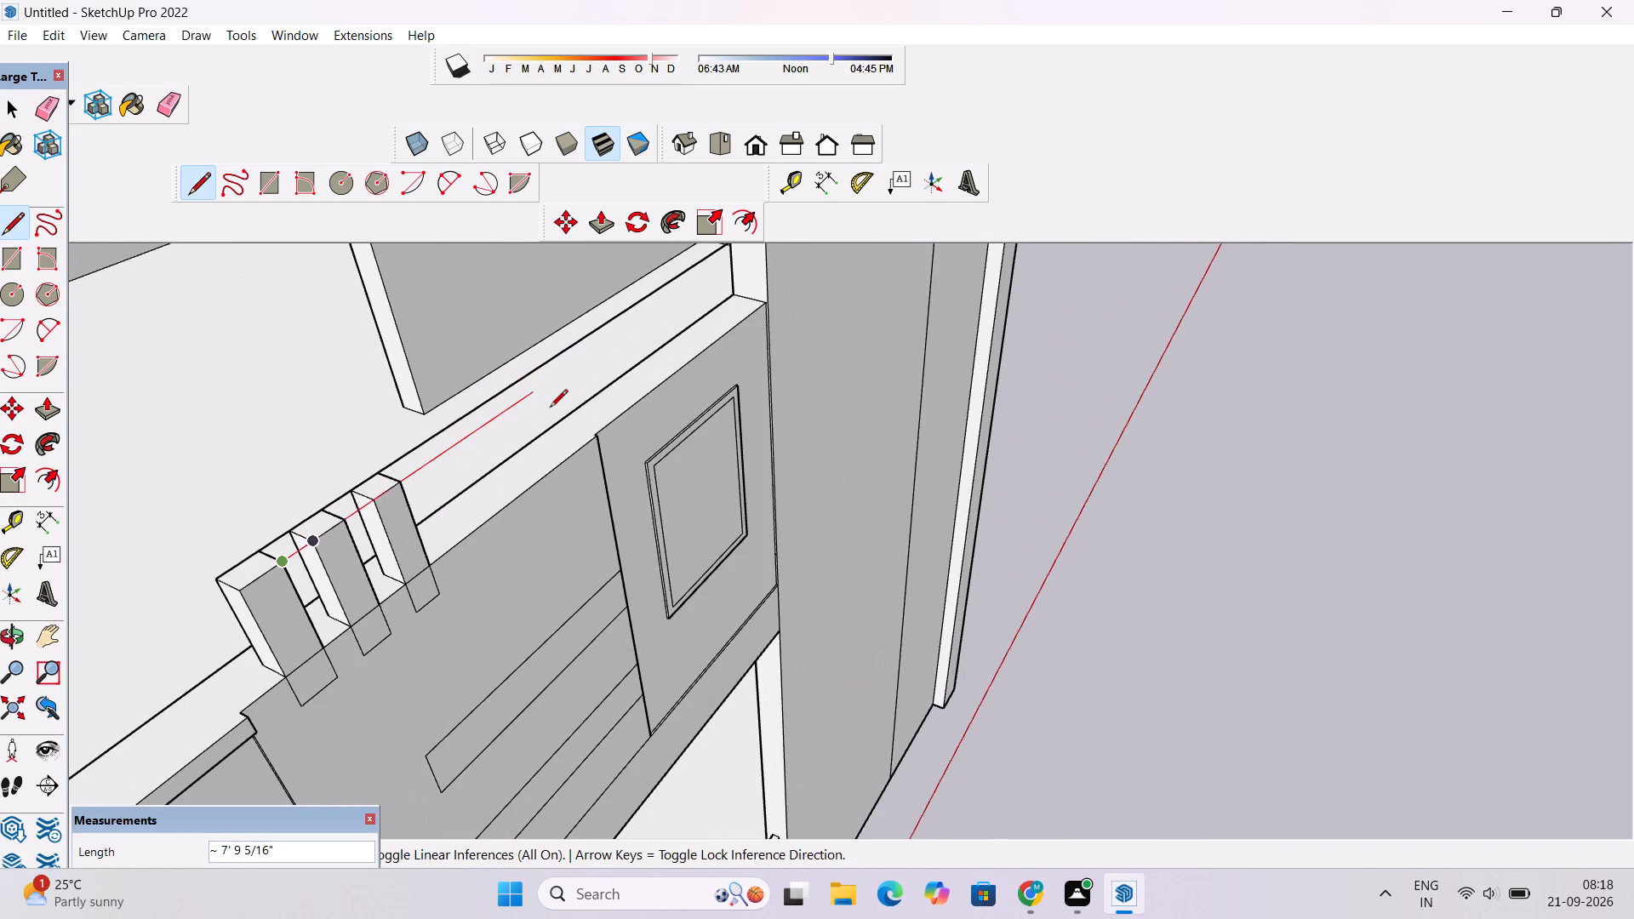
scroll(550, 408, "up", 1)
scroll(550, 408, "down", 4)
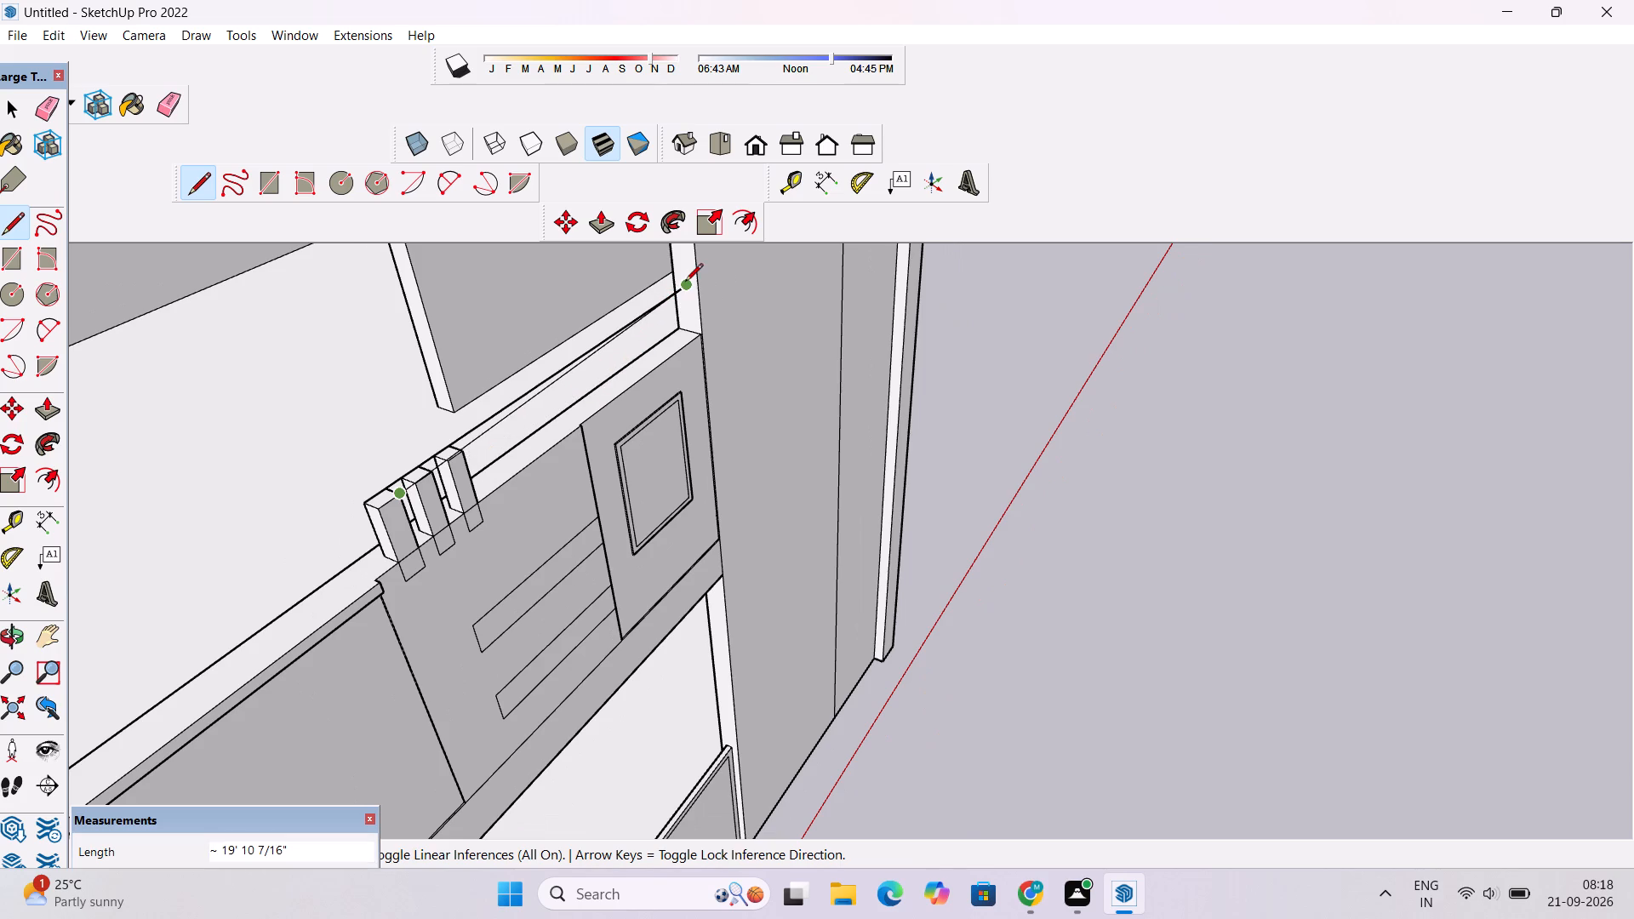
scroll(685, 283, "up", 8)
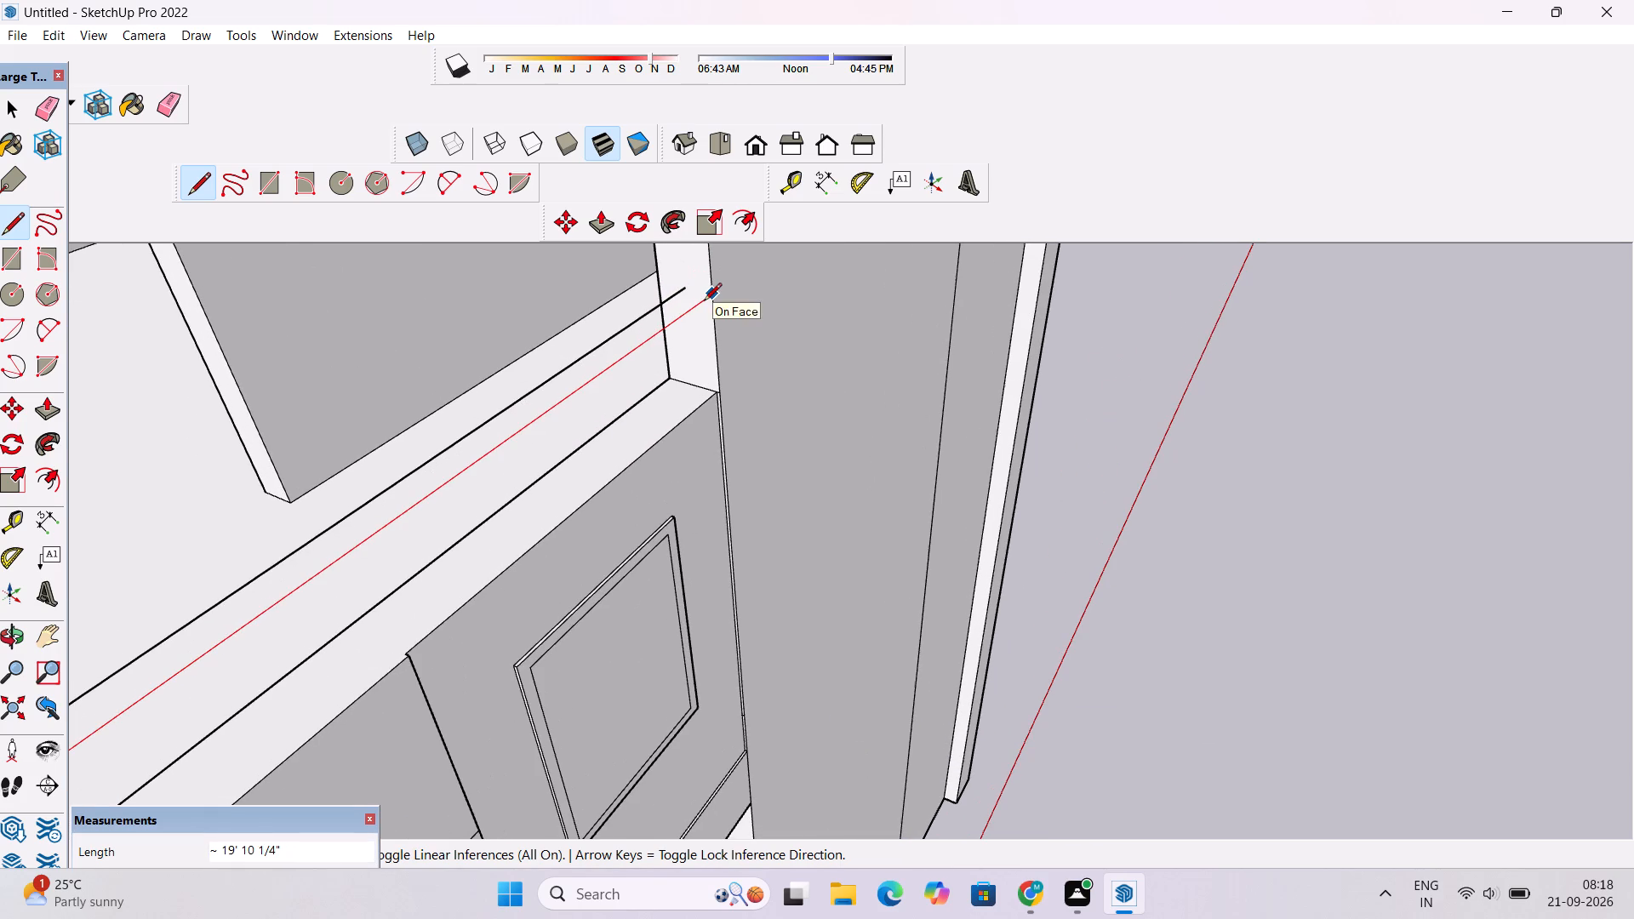
left_click(704, 302)
Draw a short line joining the tower ends of the two long parallel lines to close the strip over the parapet.
key("space")
left_click(672, 354)
key("Delete")
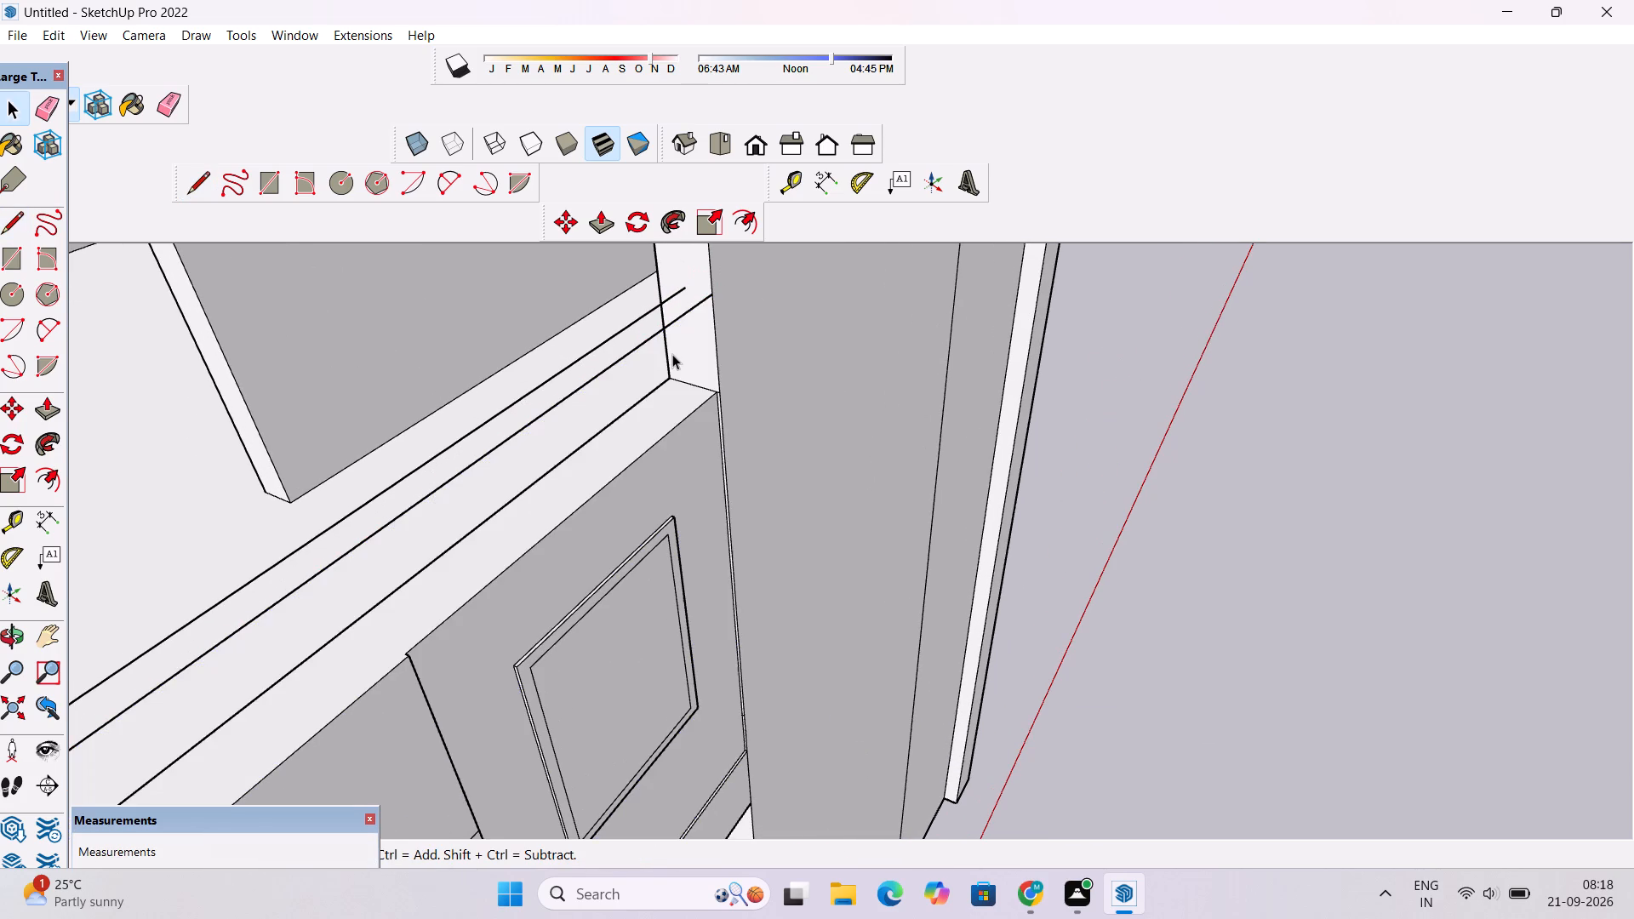
scroll(672, 354, "down", 5)
scroll(661, 368, "up", 4)
scroll(660, 363, "down", 3)
key("l")
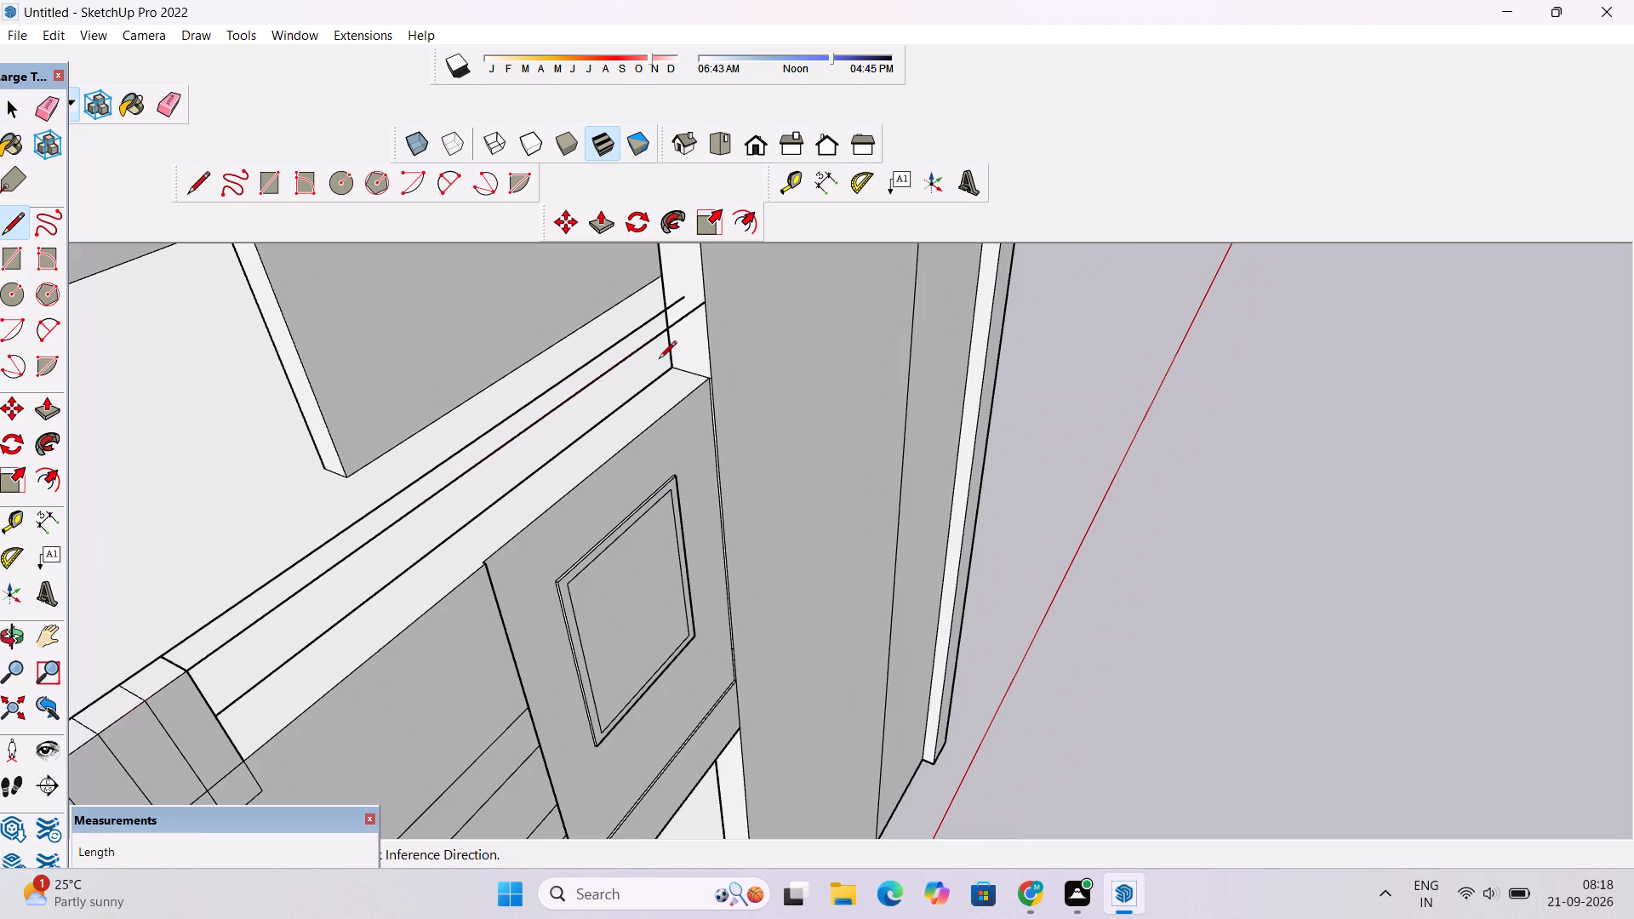
scroll(653, 295, "up", 4)
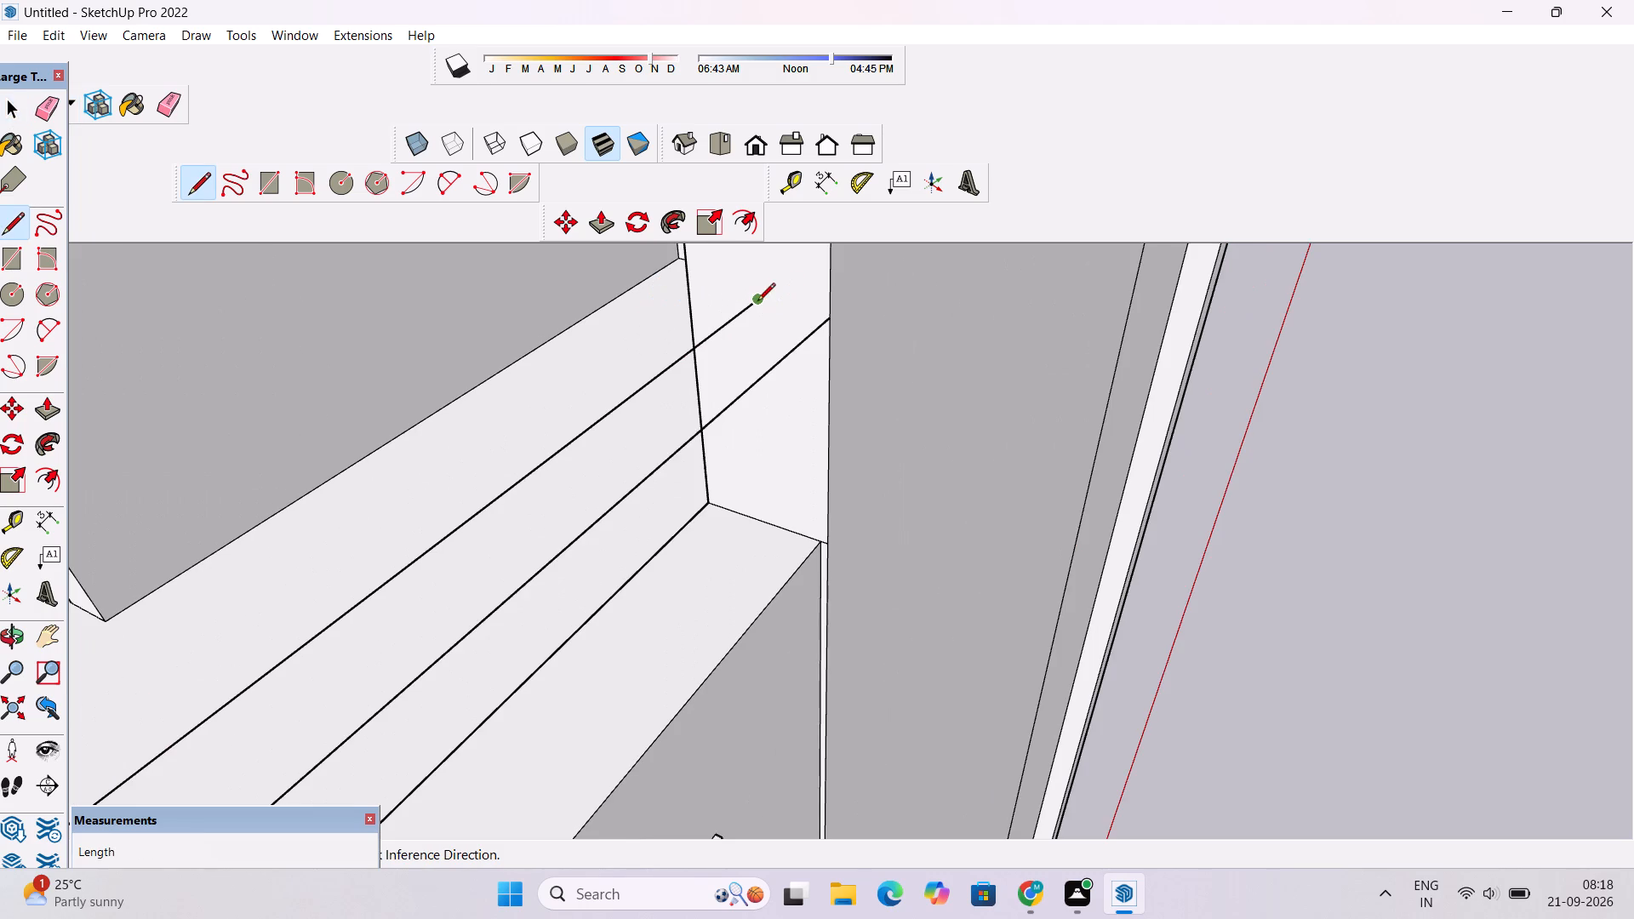
left_click(757, 302)
left_click(830, 318)
key("b")
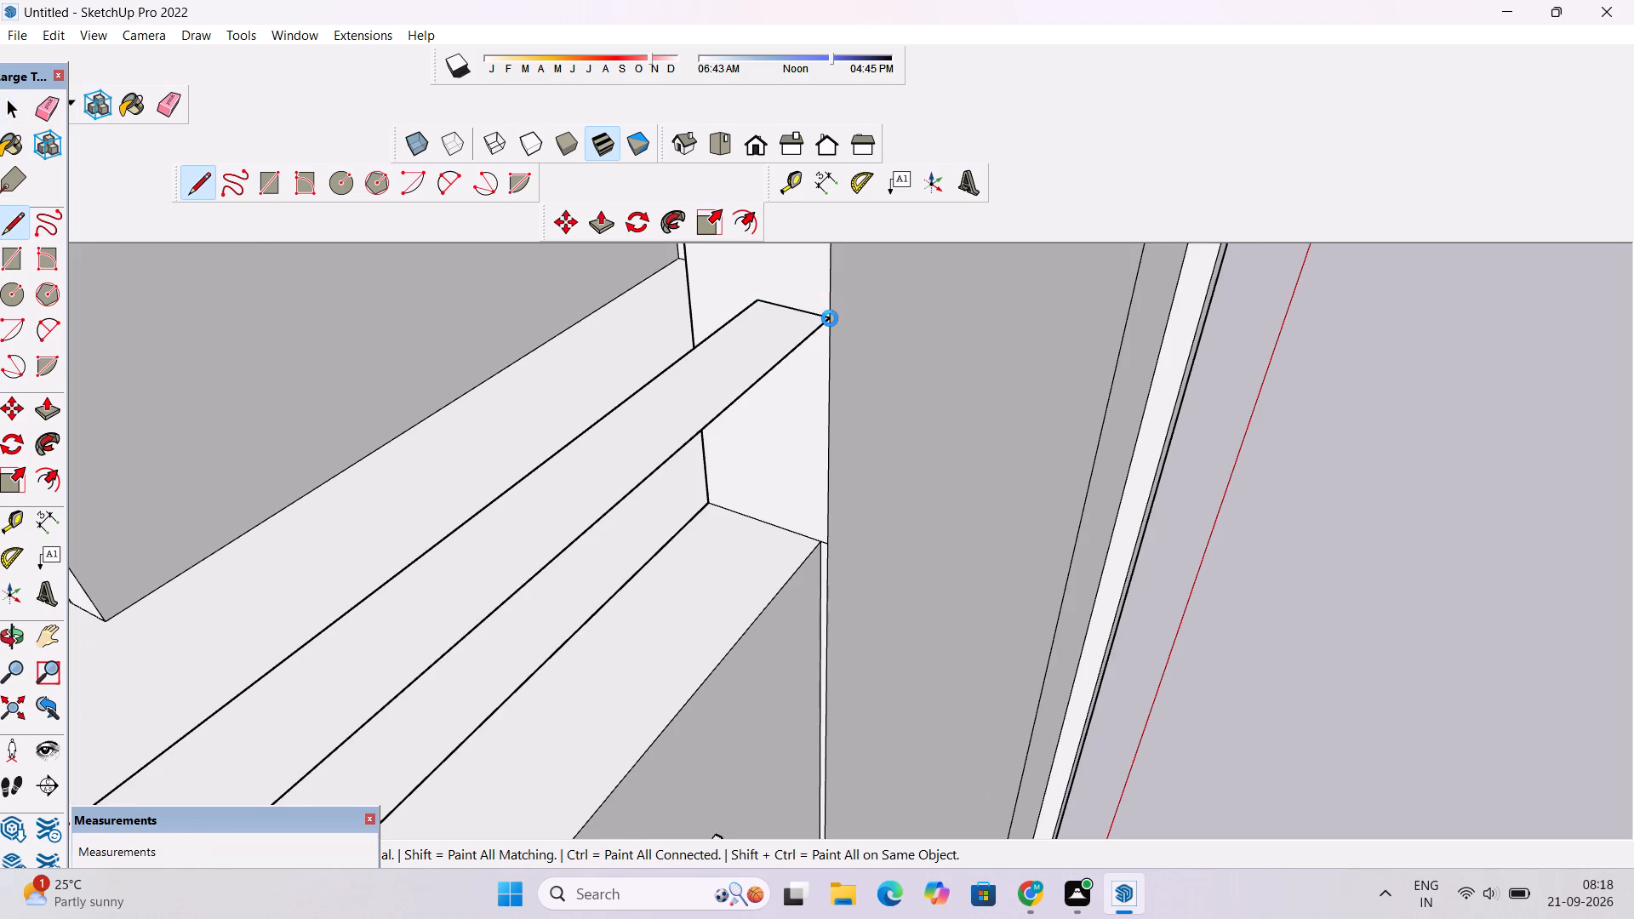
key("space")
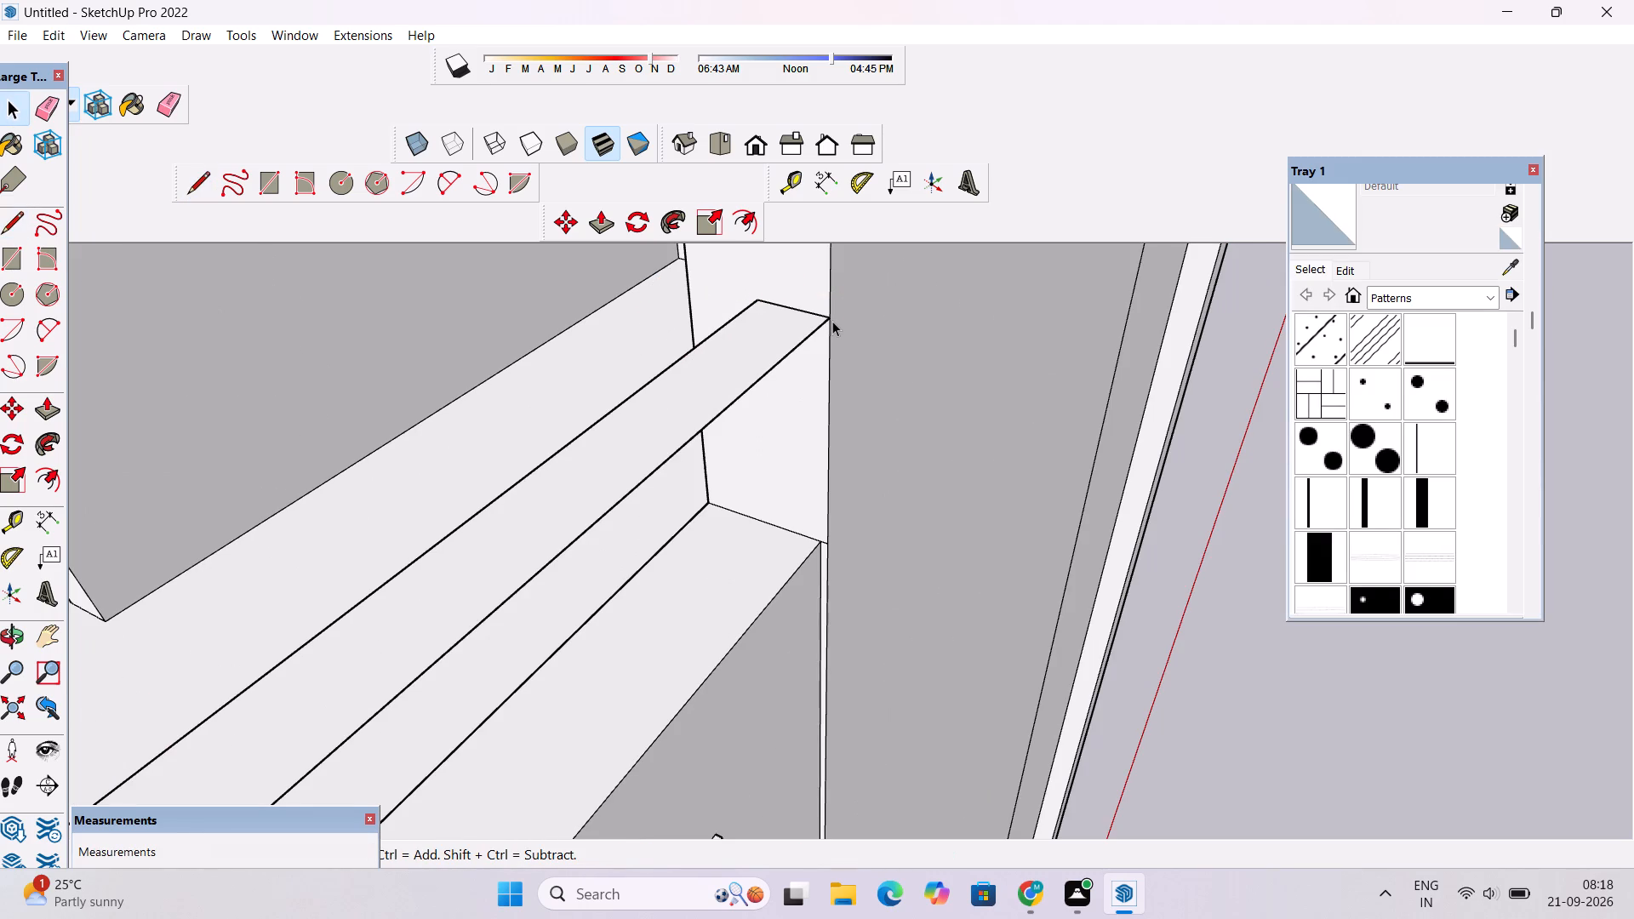
Draw an outline extending the top strip 1' outward past the widest bar, closing back to that bar's top back corner.
key("o")
scroll(832, 321, "down", 4)
left_click_drag(834, 428, 799, 394)
left_click_drag(728, 425, 841, 419, "shift")
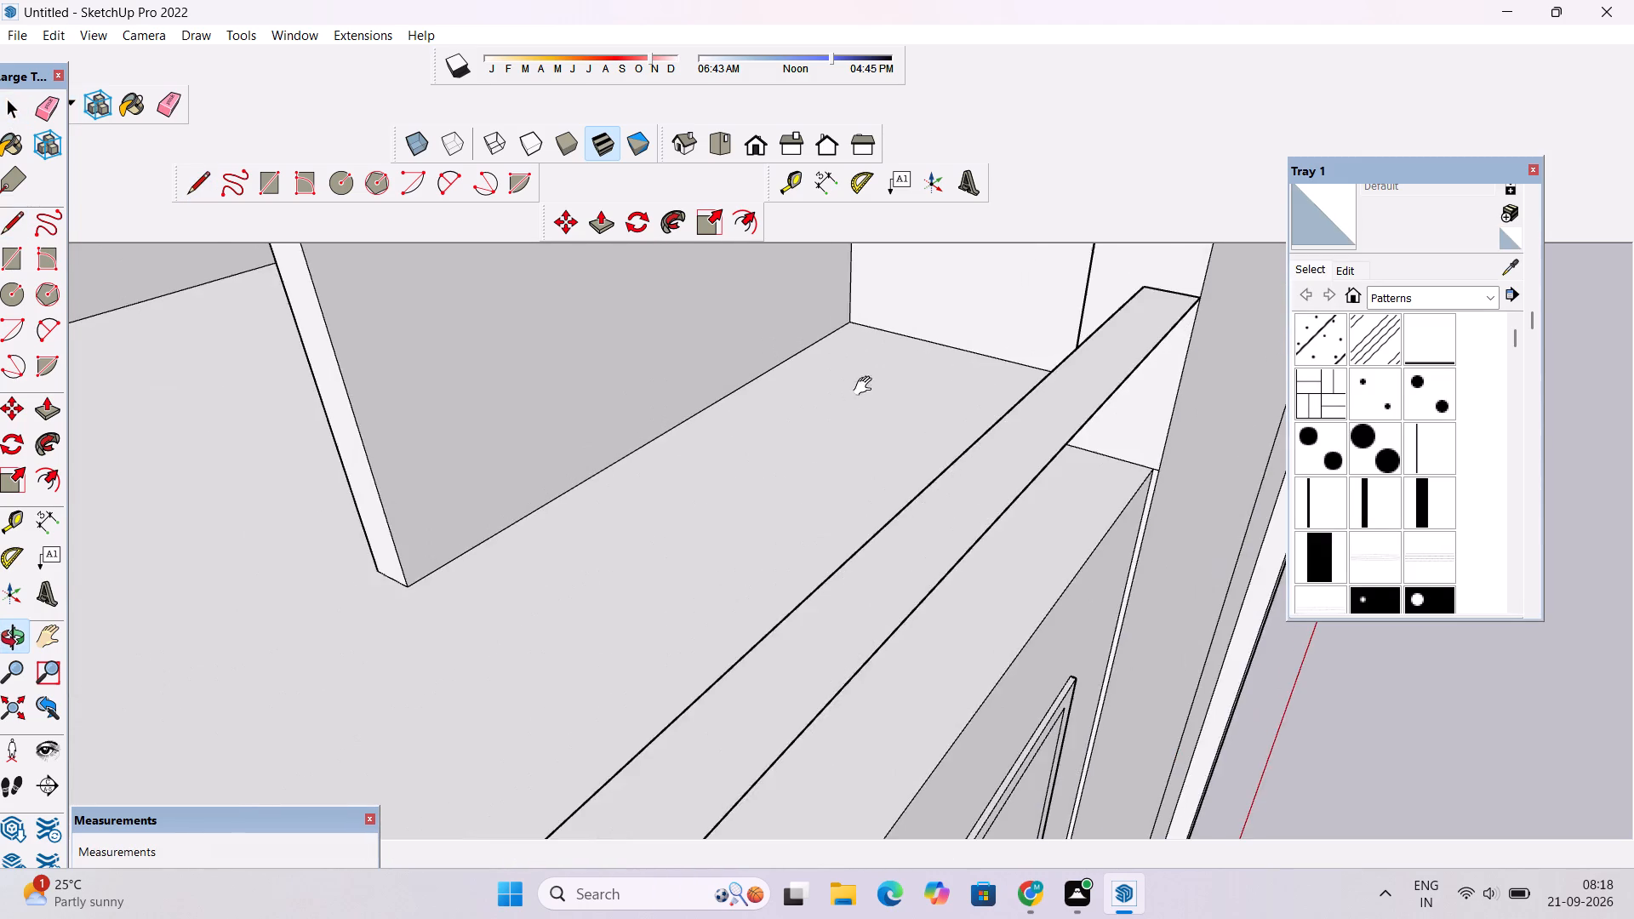
scroll(866, 371, "down", 8)
left_click(867, 480, "shift")
scroll(735, 529, "up", 1)
scroll(794, 408, "down", 4)
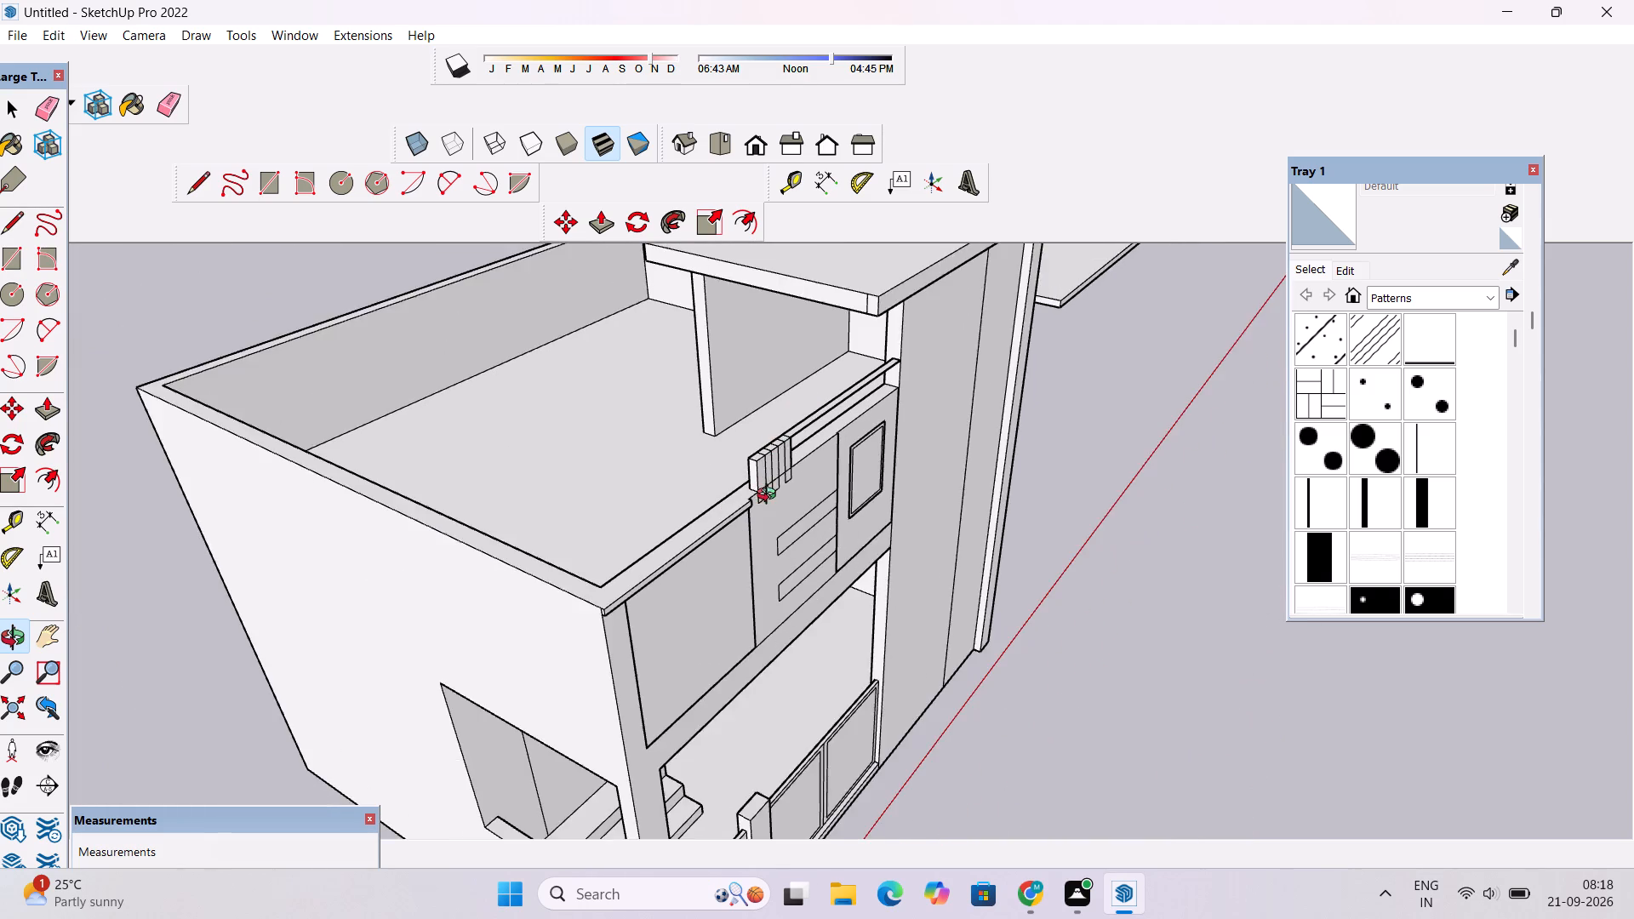
scroll(769, 496, "up", 18)
left_click_drag(756, 437, 755, 502, "shift")
scroll(755, 502, "up", 1)
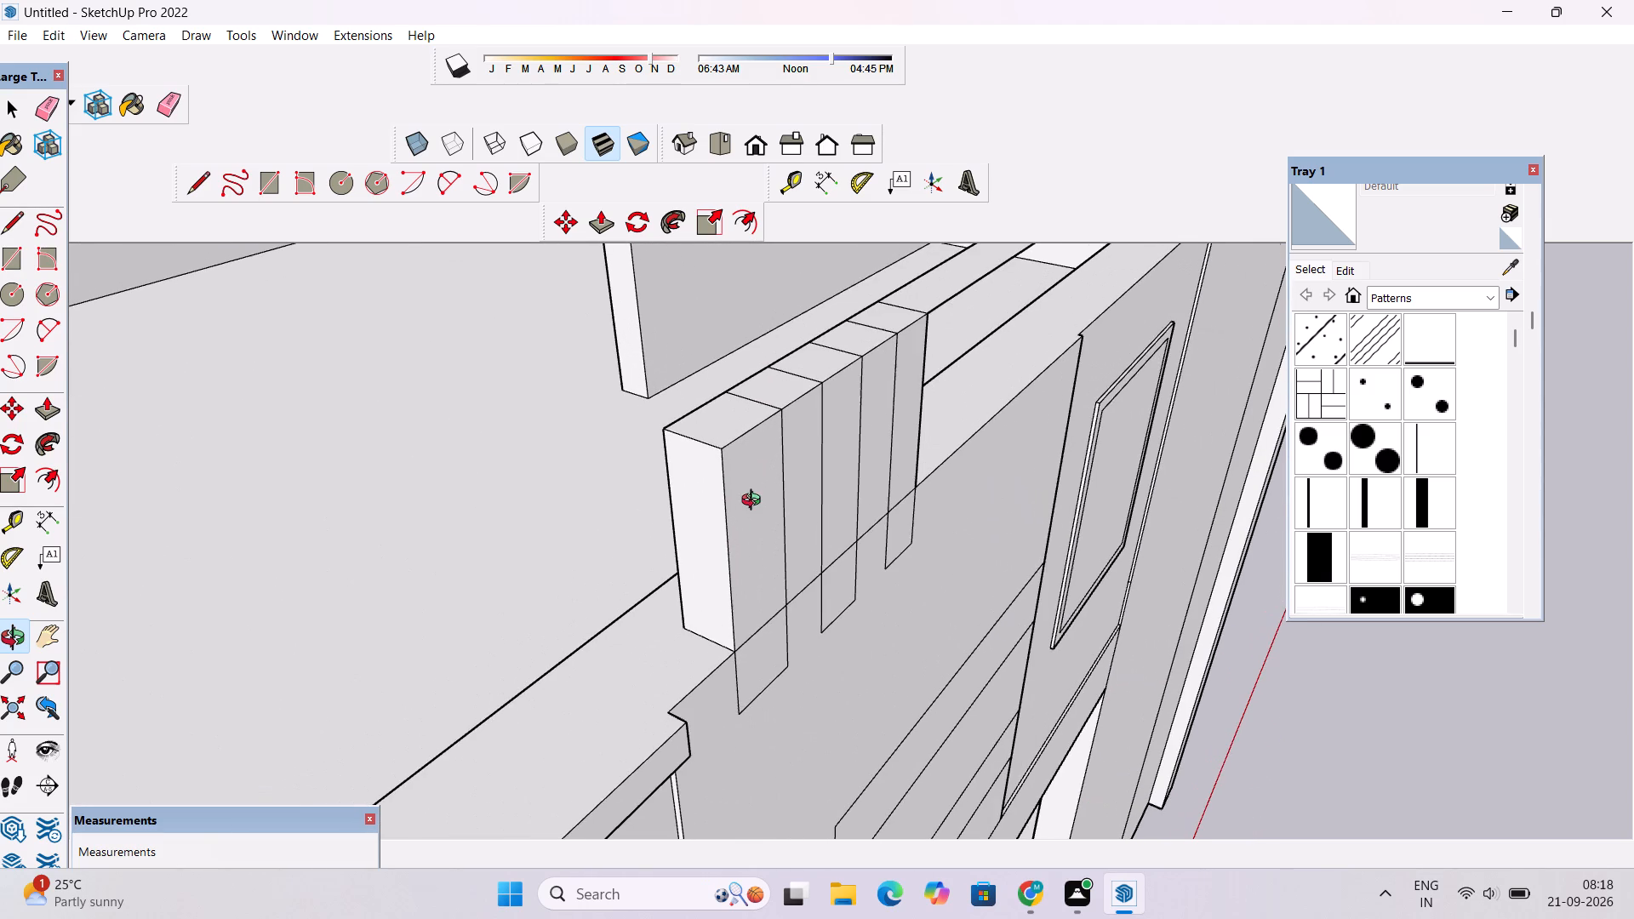
key("l")
left_click(723, 452)
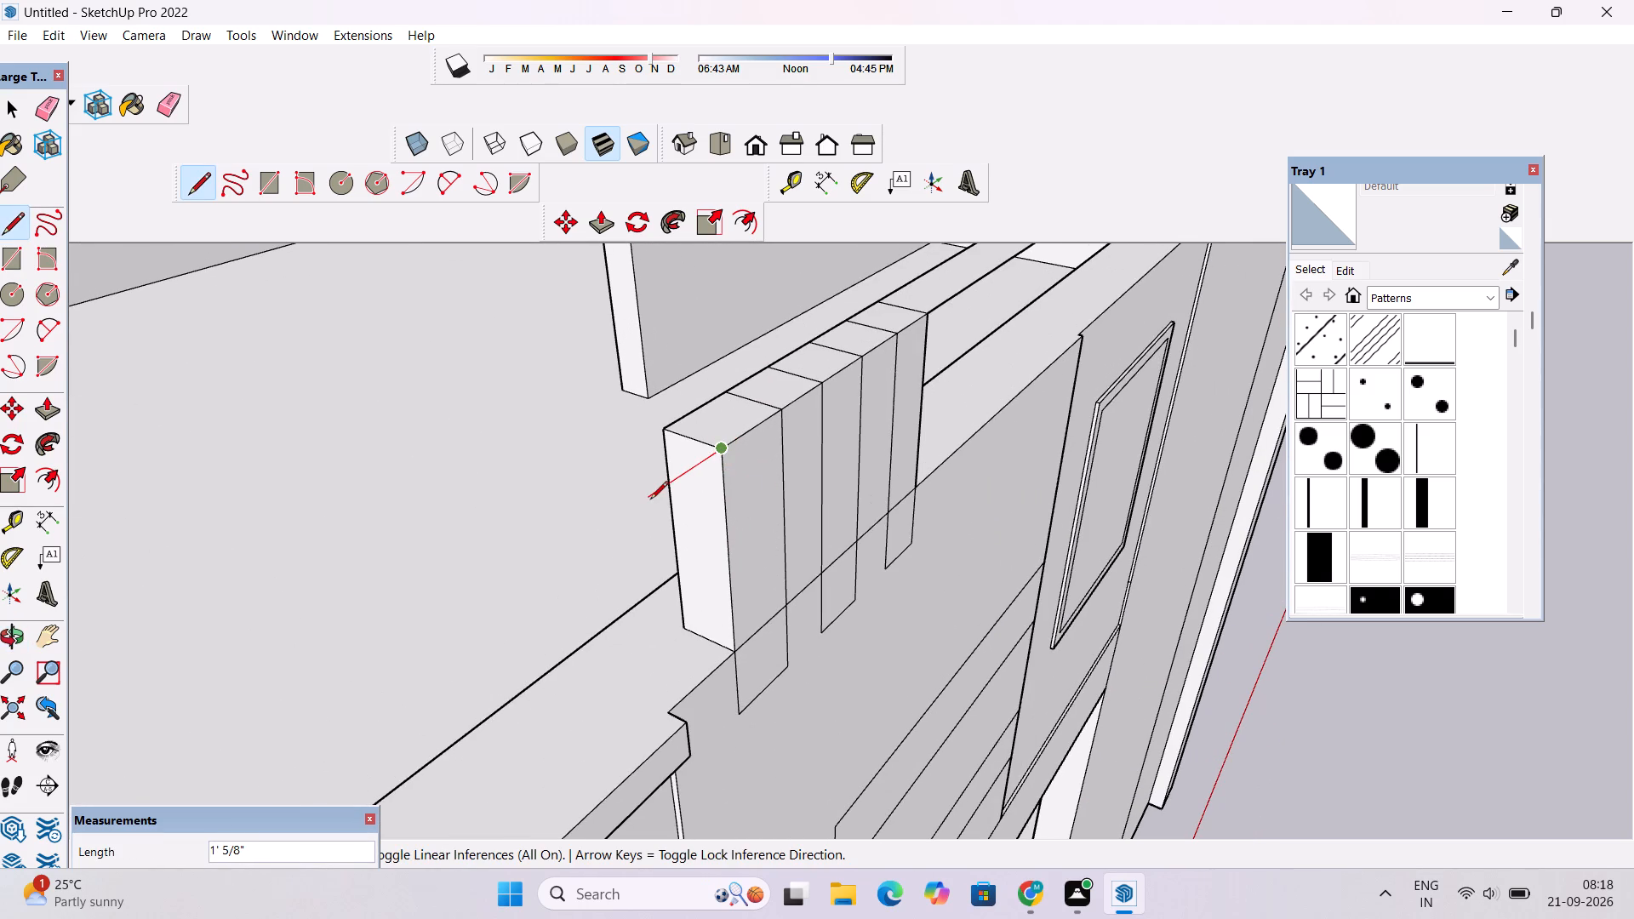
type("1'")
key("Return")
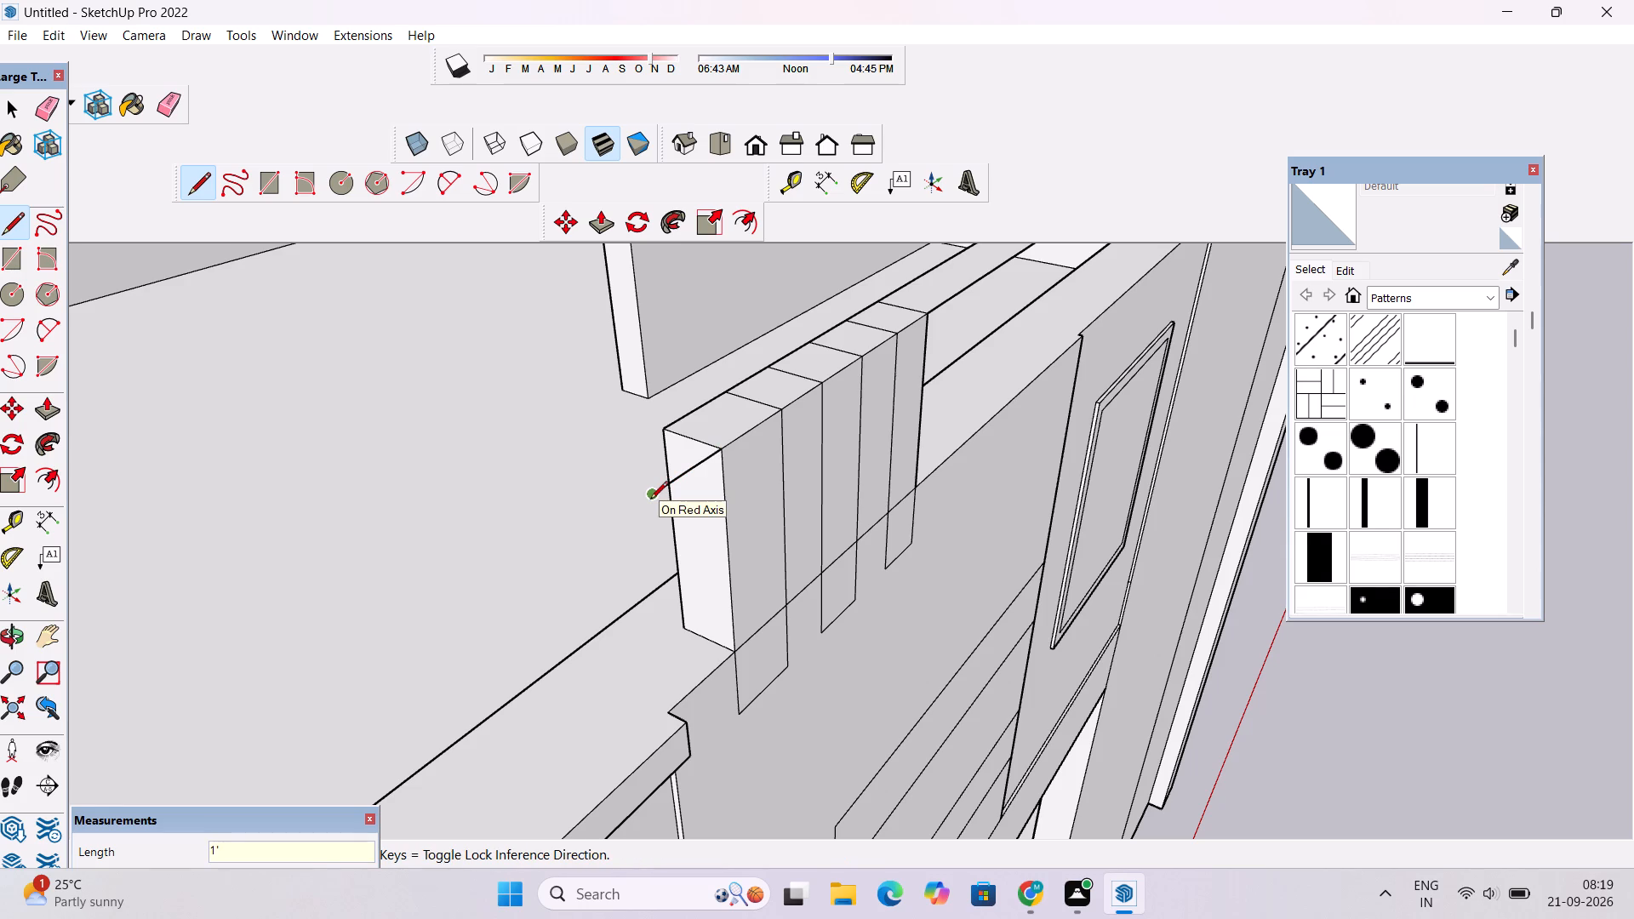
scroll(581, 471, "up", 2)
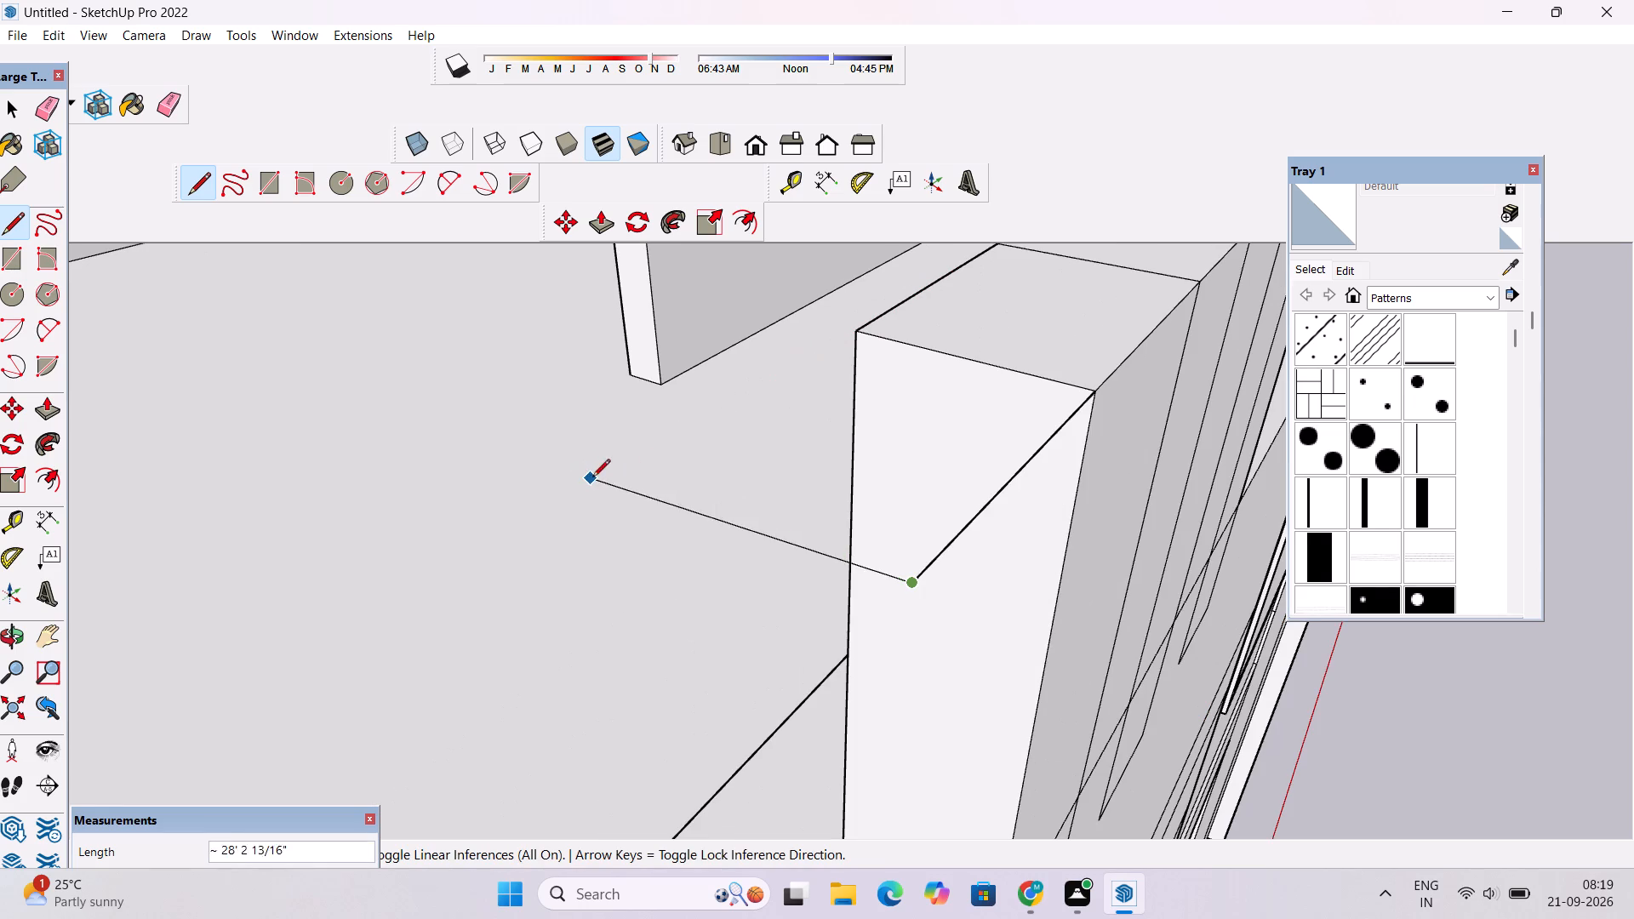
left_click(625, 477)
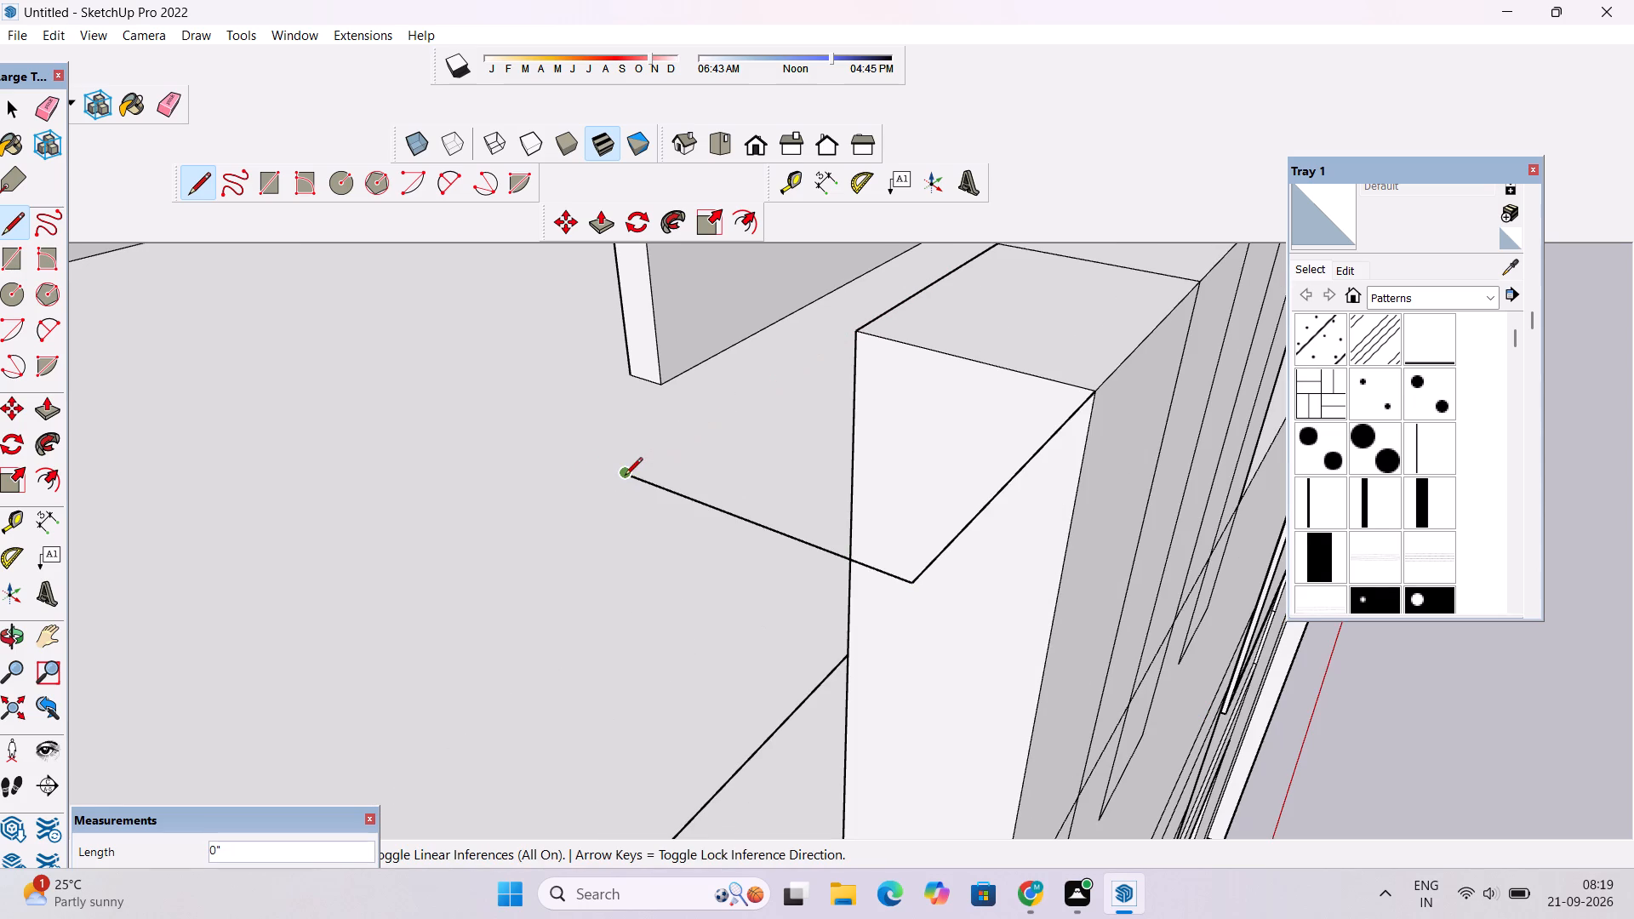
left_click(863, 336)
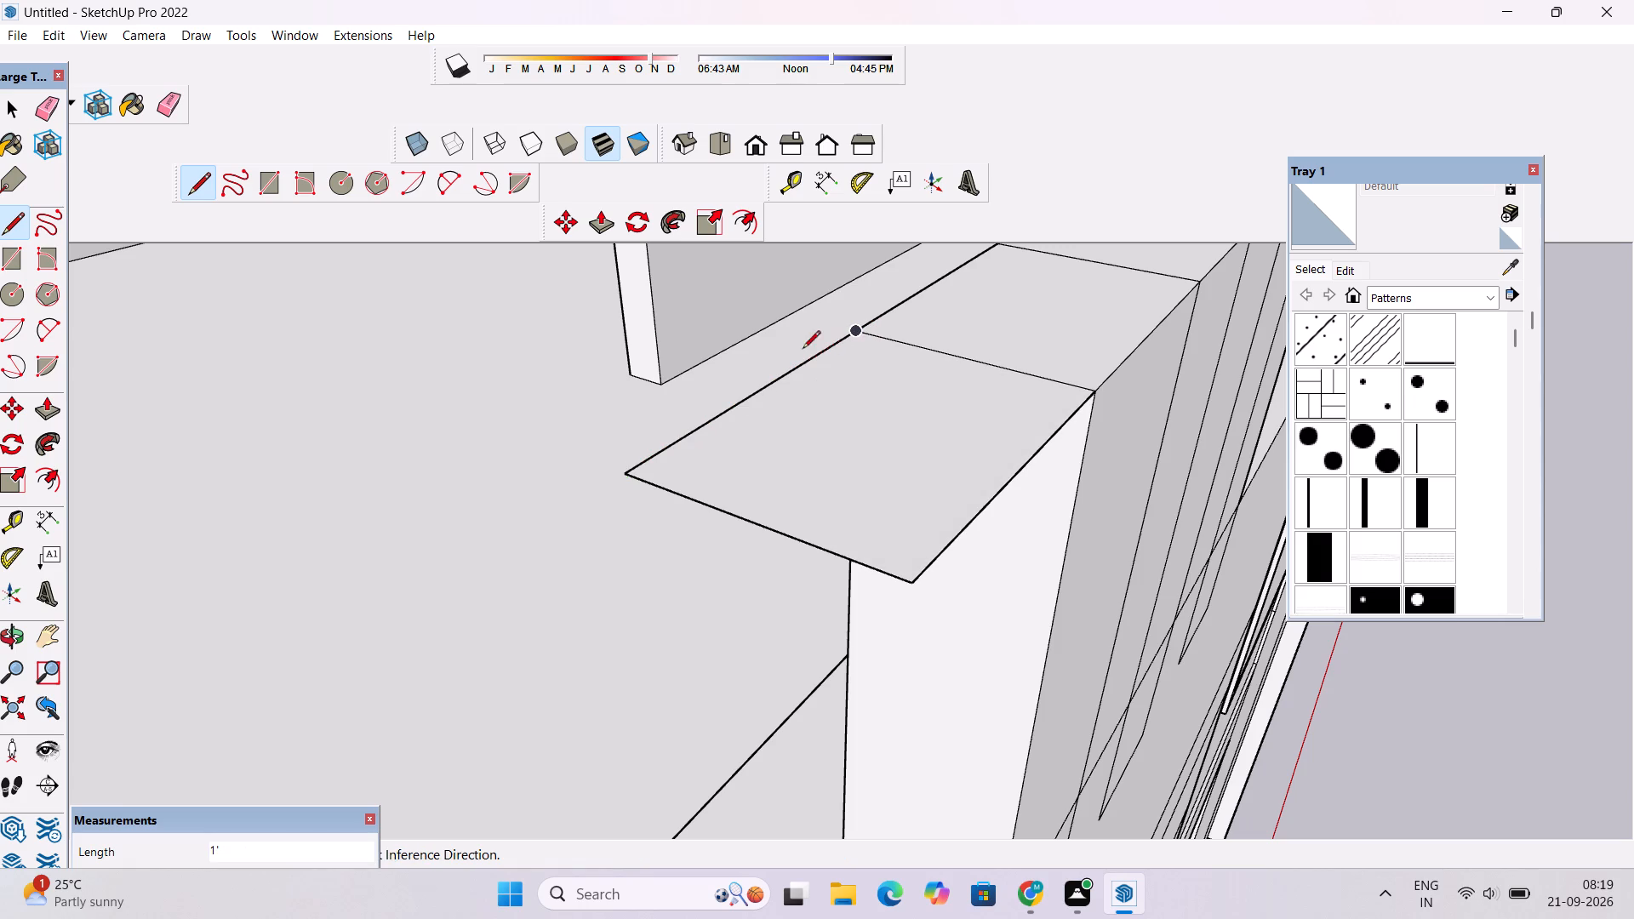
key("space")
Examine the extended top strip, the bars and the parapet from the front and from above the terrace.
scroll(742, 405, "down", 6)
key("o")
left_click_drag(917, 505, 787, 488)
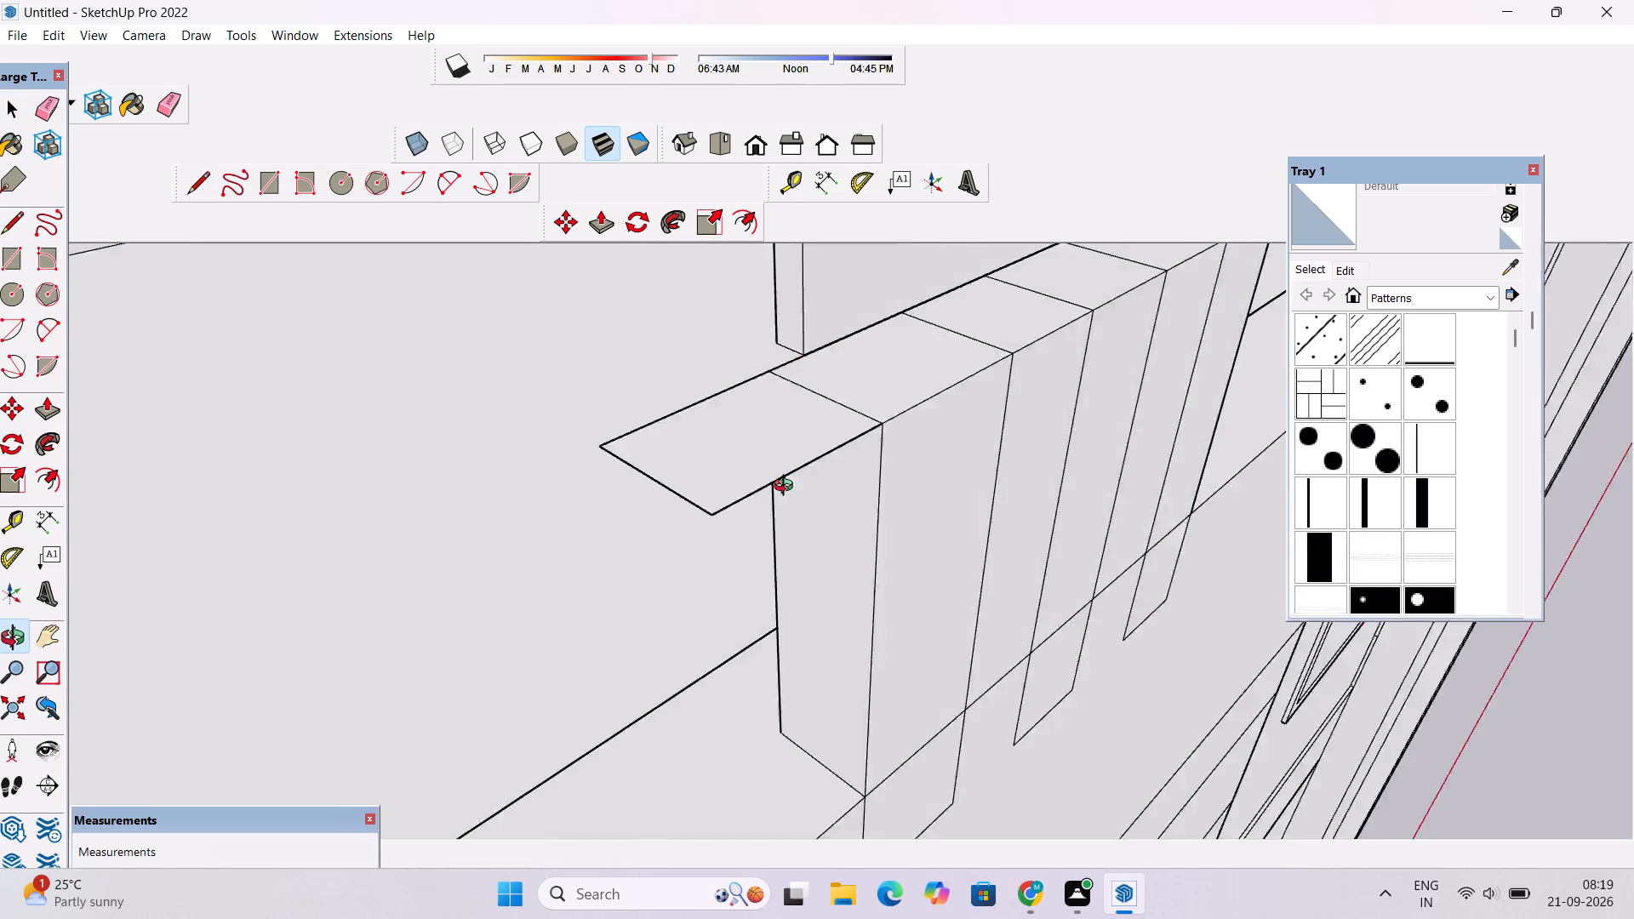
left_click_drag(787, 488, 760, 466)
scroll(760, 465, "down", 1)
left_click_drag(760, 461, 770, 503, "shift")
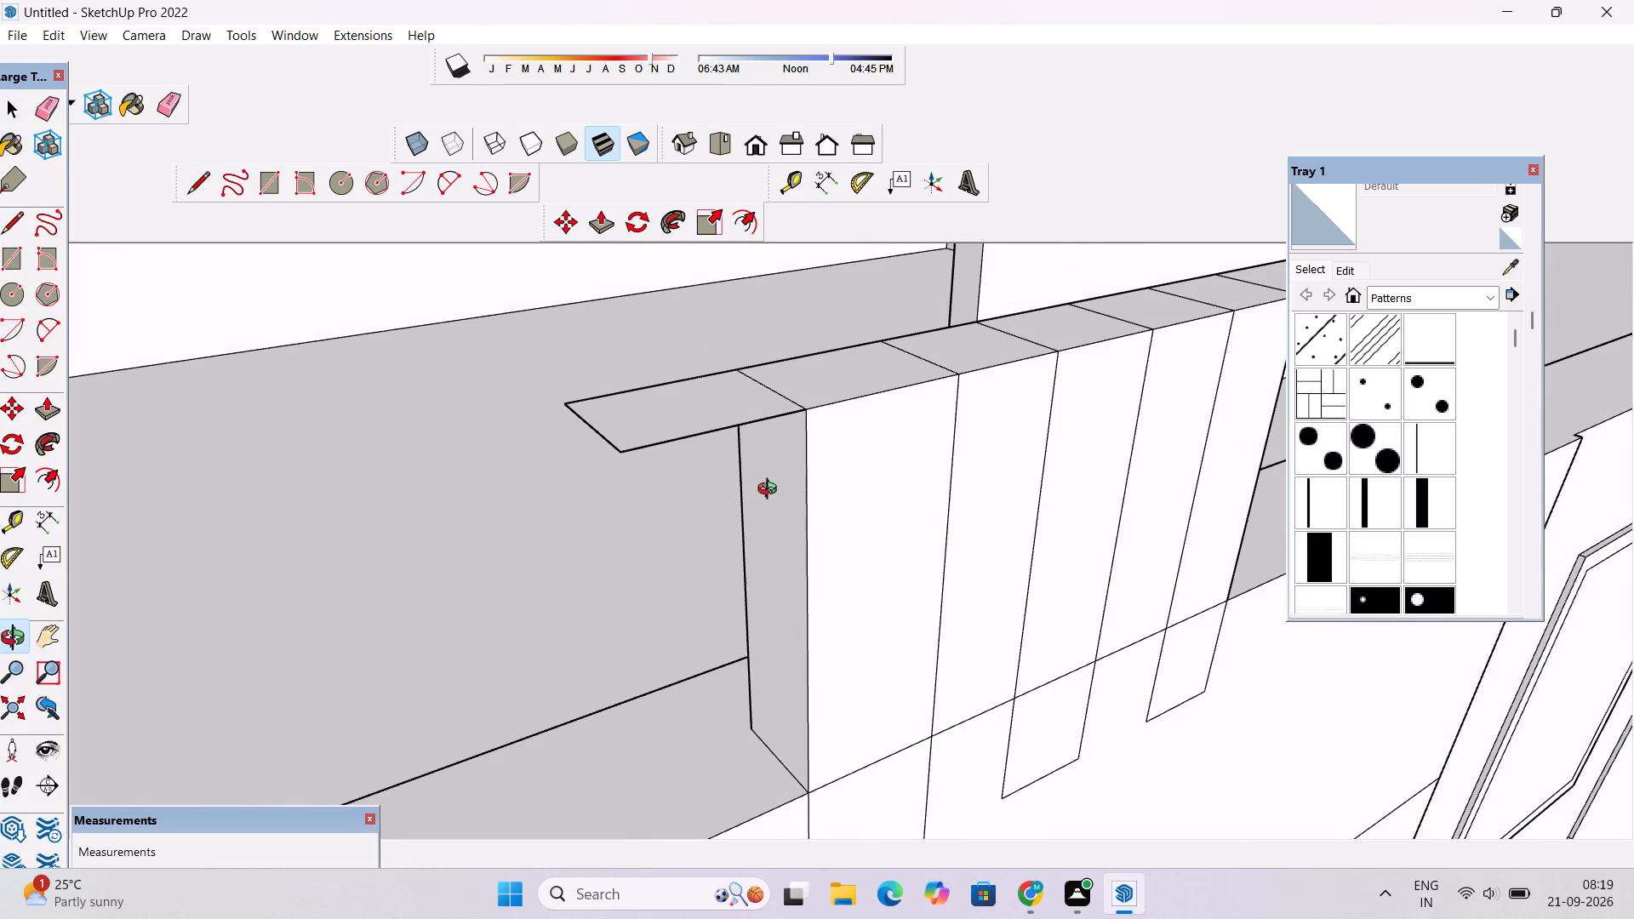
scroll(777, 482, "down", 3)
left_click_drag(863, 528, 838, 508)
left_click_drag(783, 476, 640, 577, "shift")
scroll(639, 559, "down", 7, "shift")
left_click_drag(681, 556, 713, 655)
scroll(720, 593, "up", 2)
scroll(733, 588, "down", 2)
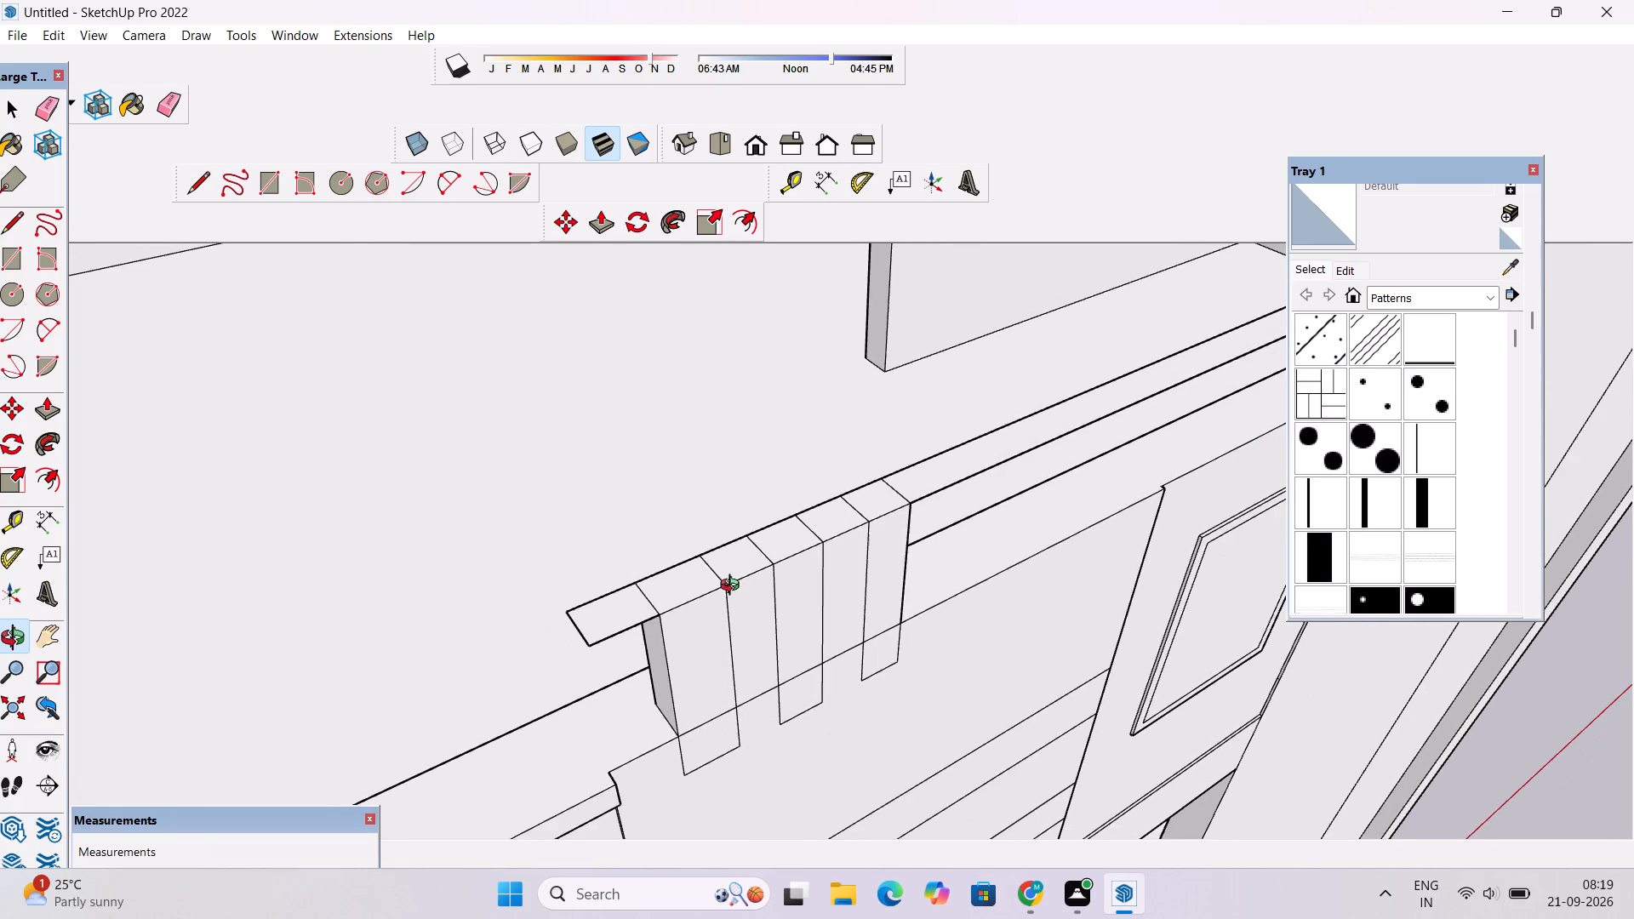
left_click_drag(773, 587, 666, 575)
scroll(664, 545, "down", 5)
left_click_drag(728, 500, 677, 560, "shift")
scroll(676, 559, "down", 4)
left_click_drag(728, 628, 727, 562)
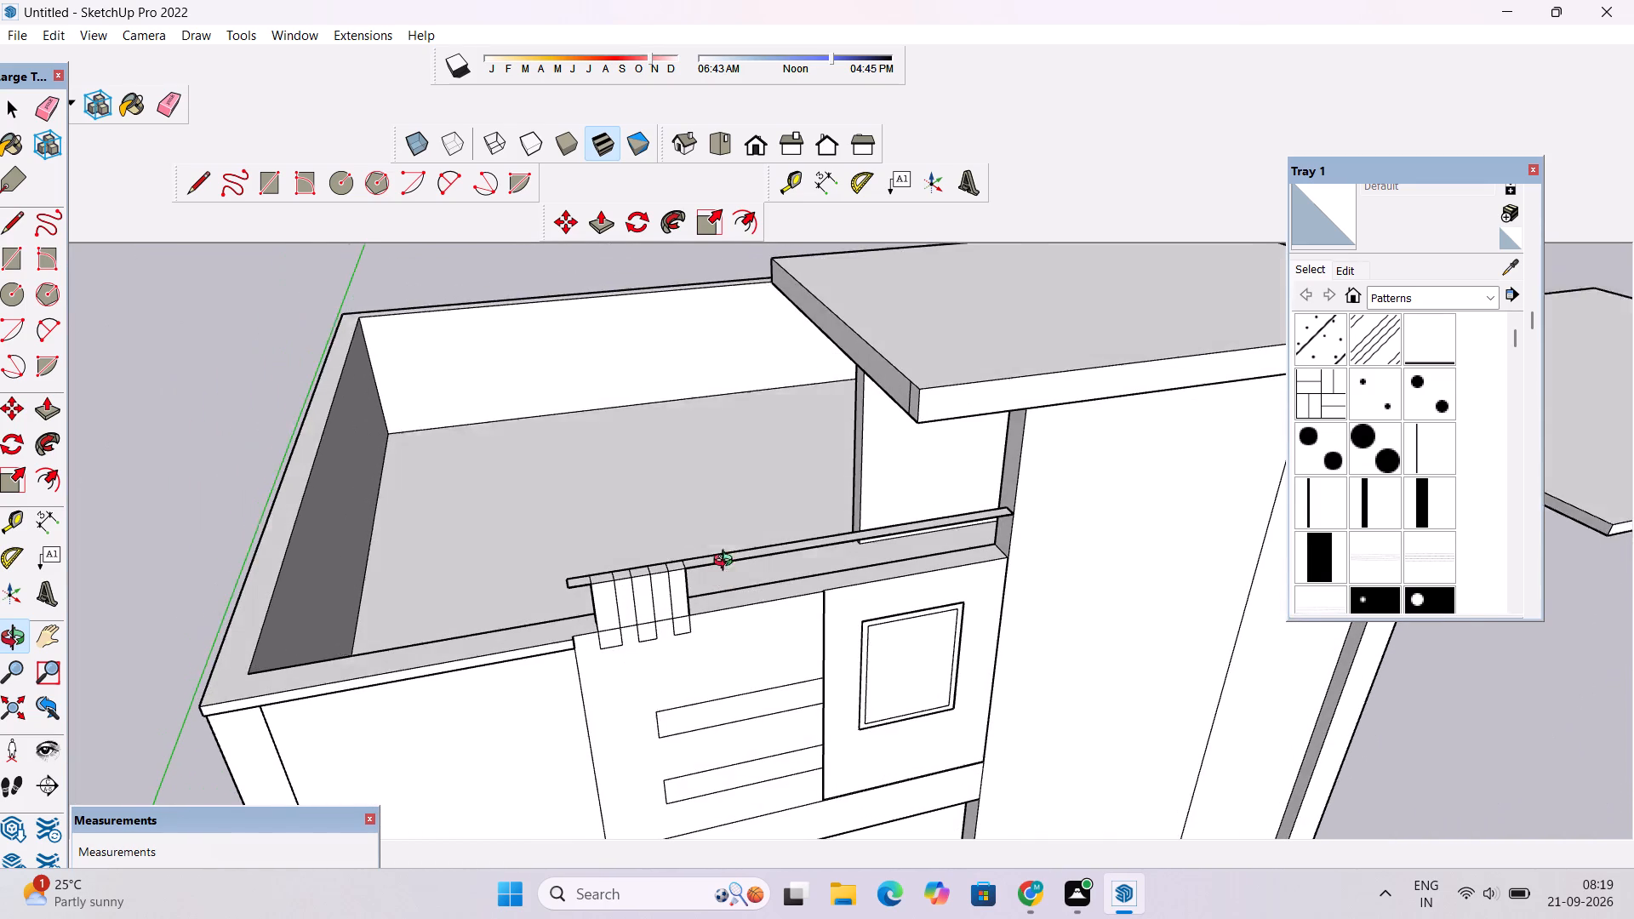
left_click_drag(727, 562, 727, 564)
left_click_drag(746, 565, 750, 553, "shift")
Push/Pull the strip section between the bar nearest the window and the tower wall upward by 9".
key("p")
scroll(847, 504, "up", 2)
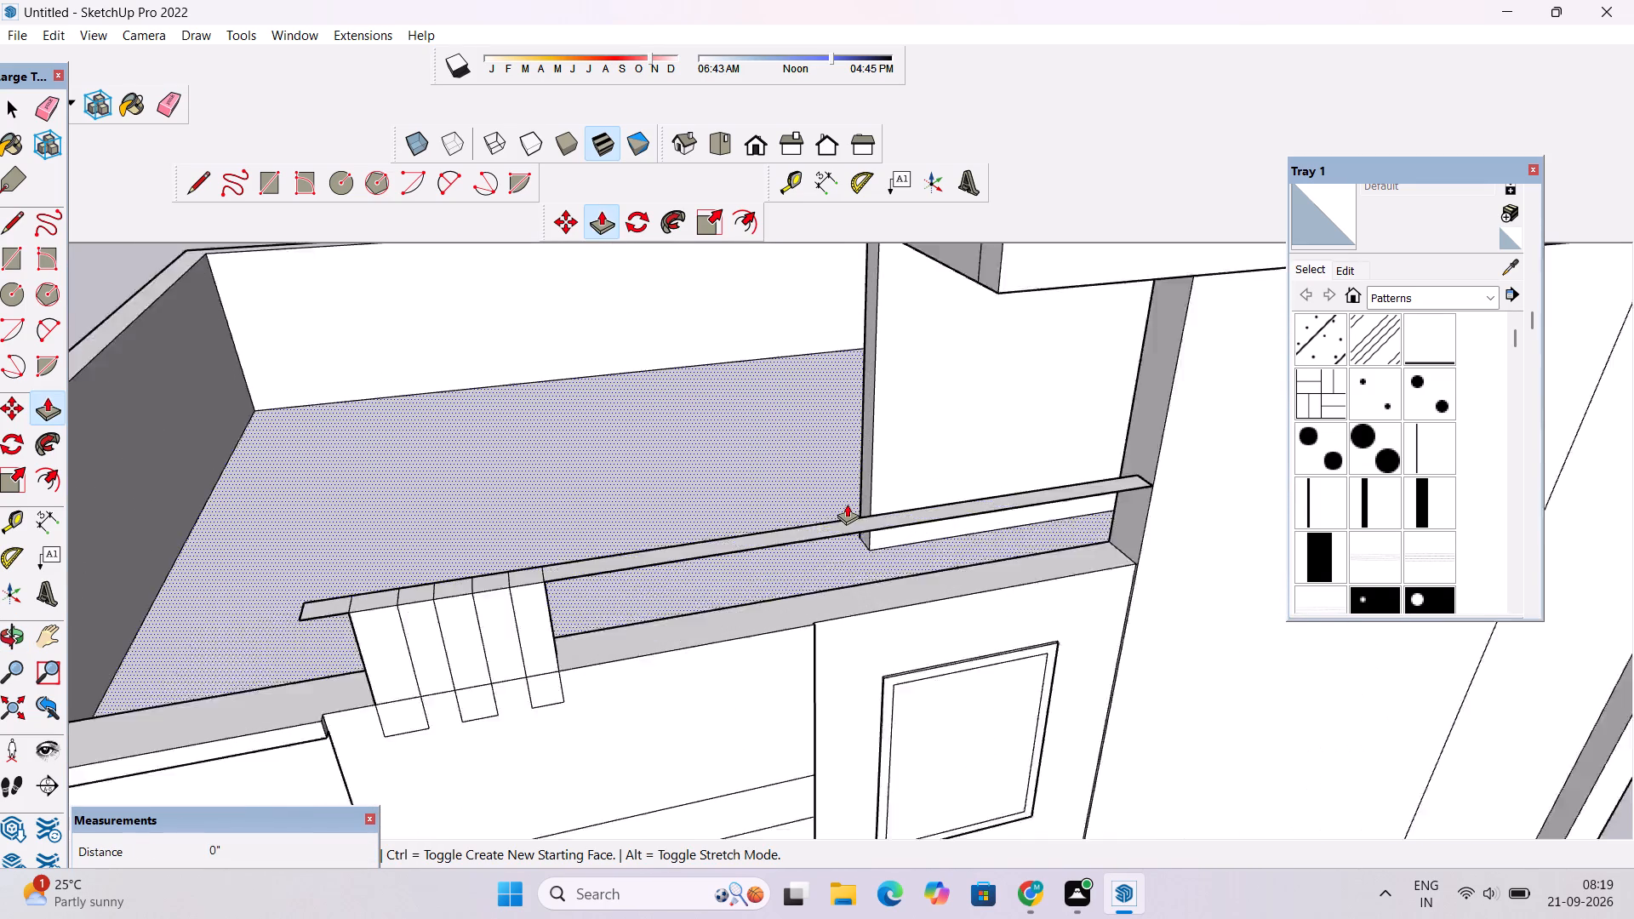
scroll(847, 504, "up", 4)
scroll(850, 508, "down", 4)
left_click(883, 514)
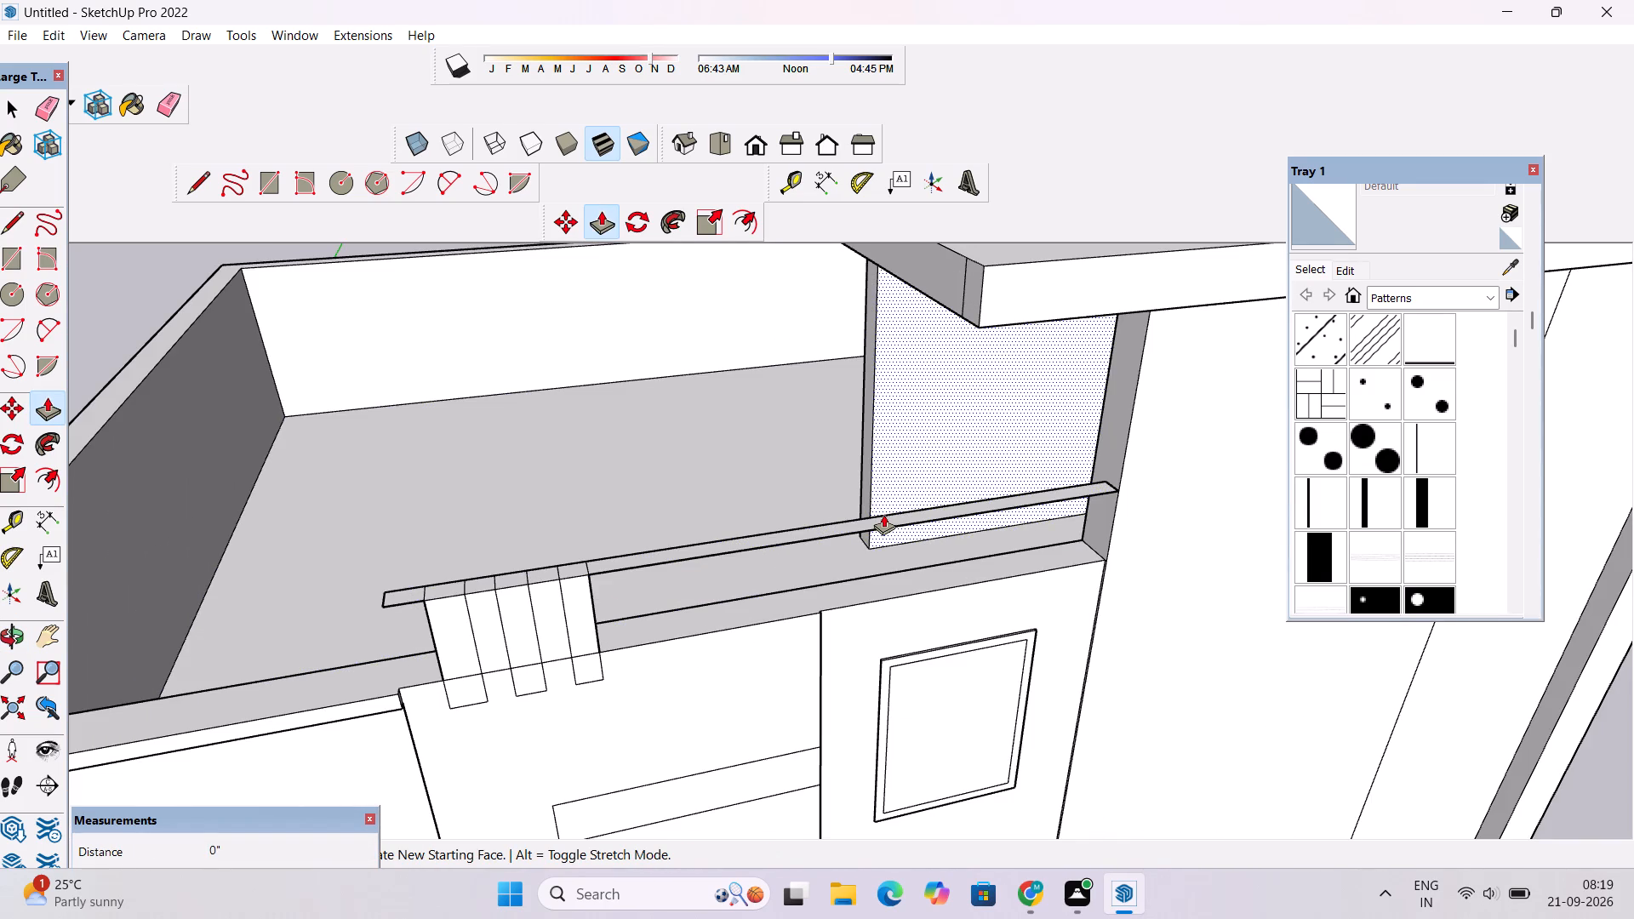
key("space")
key("p")
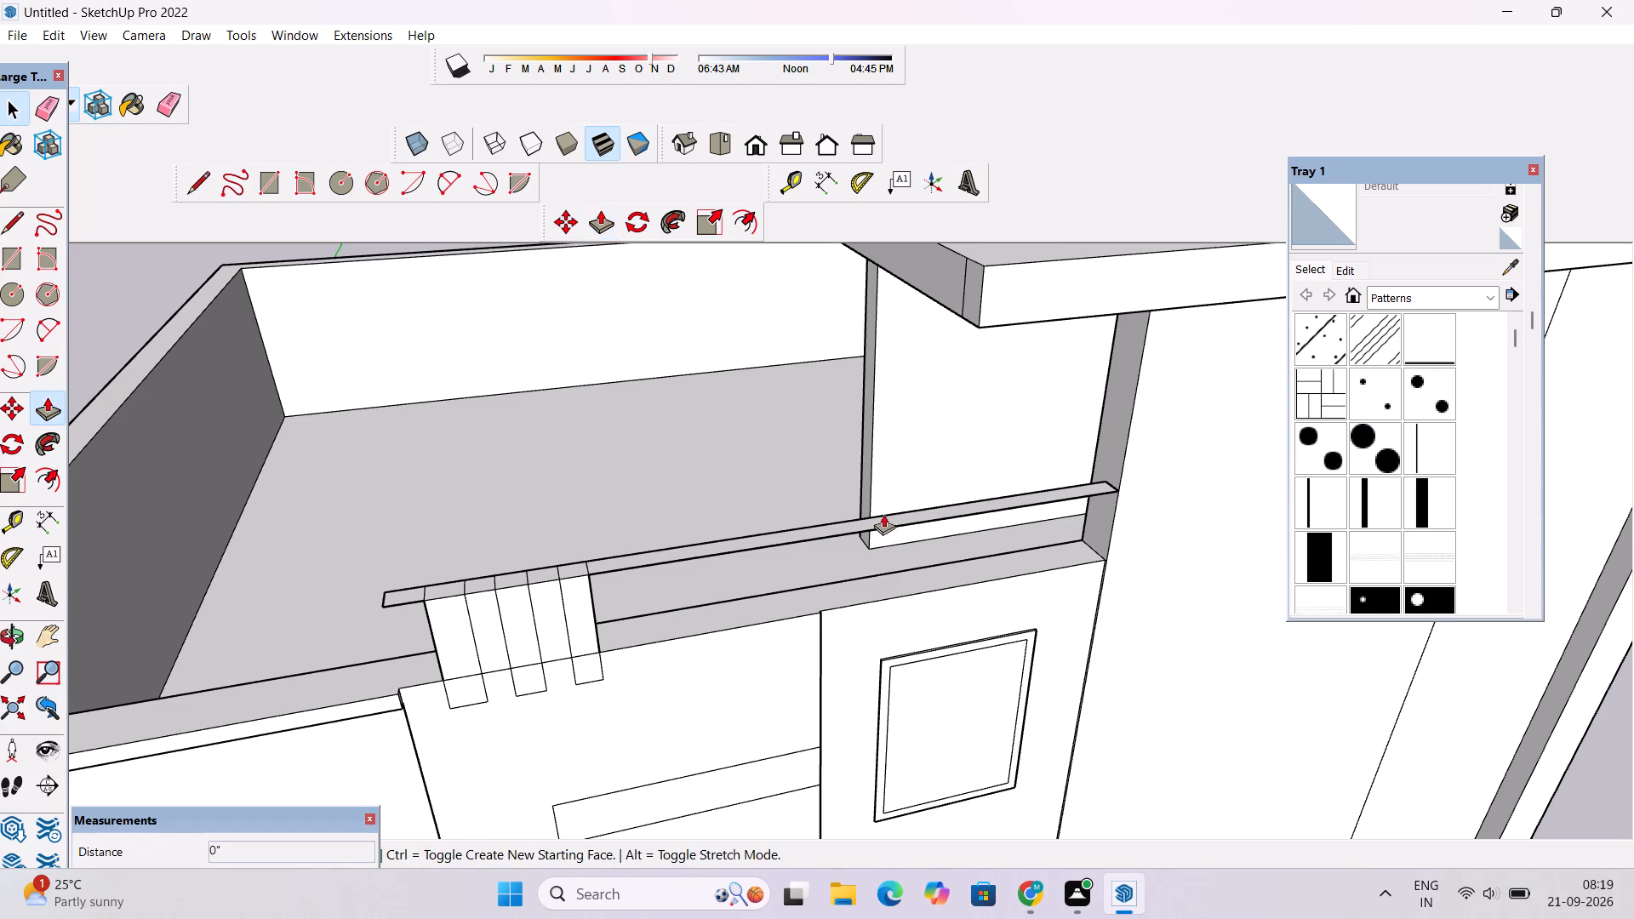
left_click(888, 517)
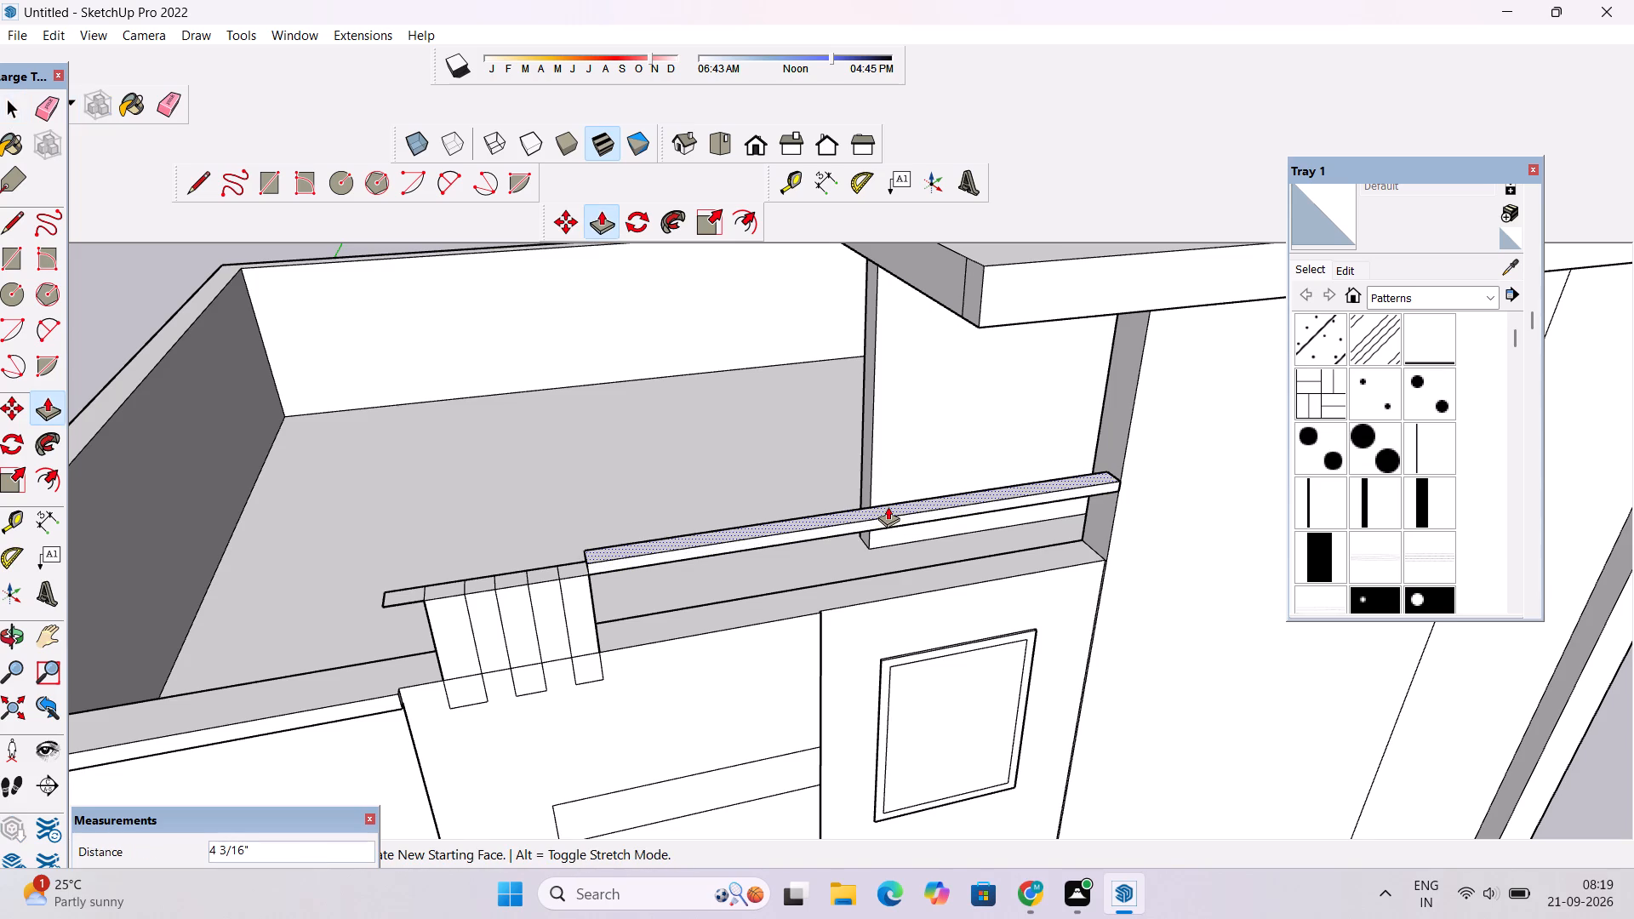
scroll(888, 506, "up", 1)
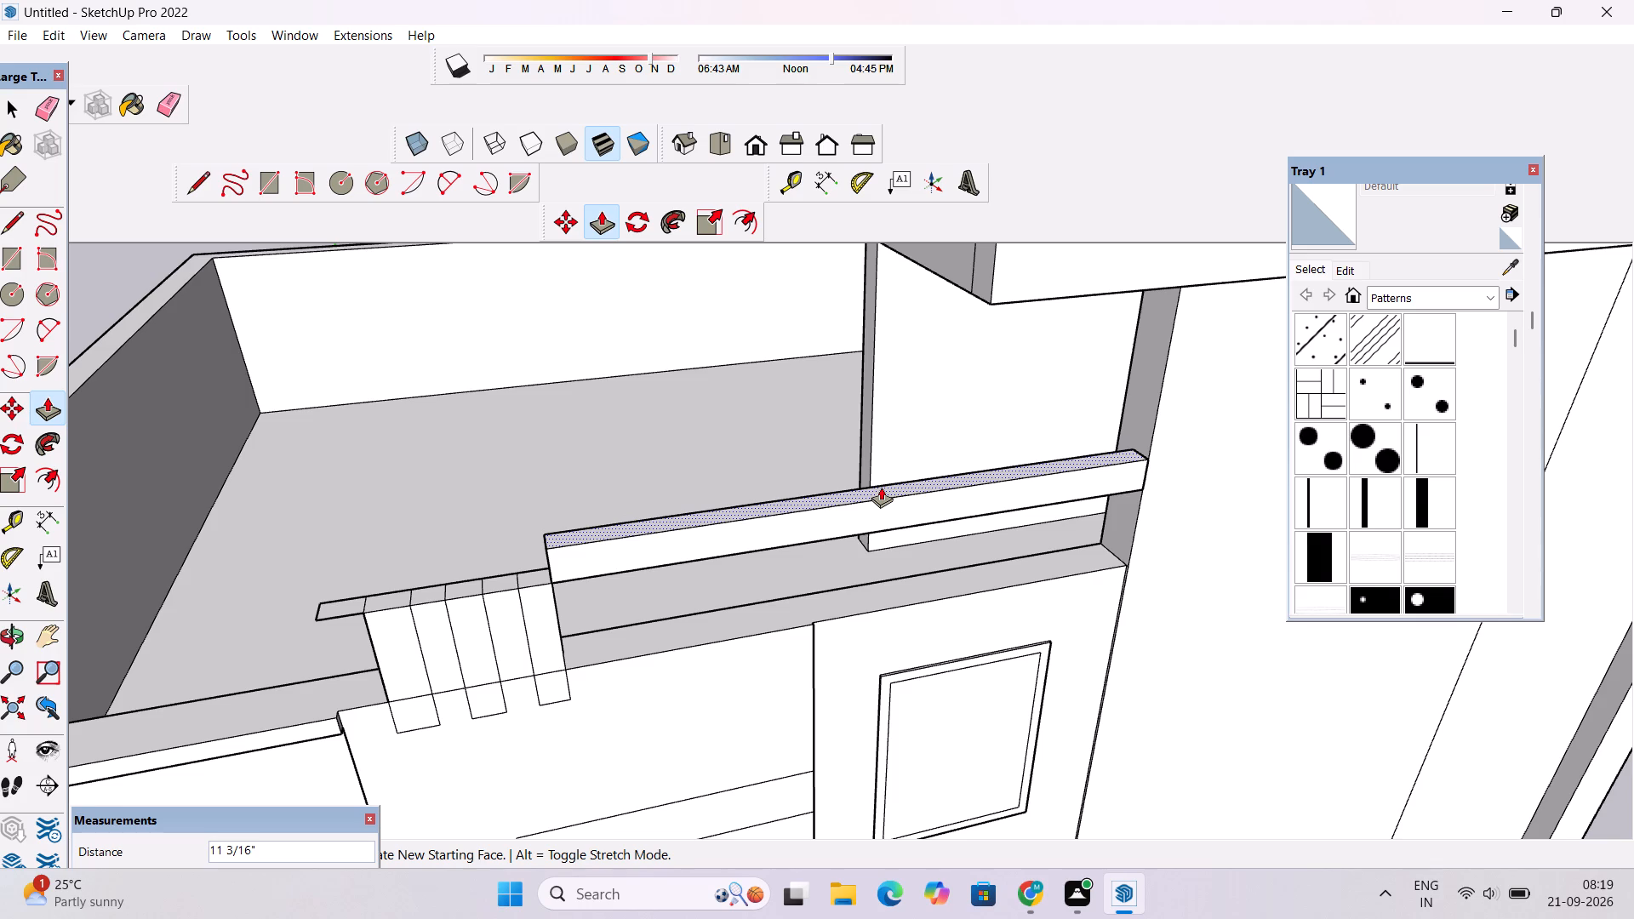
type("9\"")
key("Return")
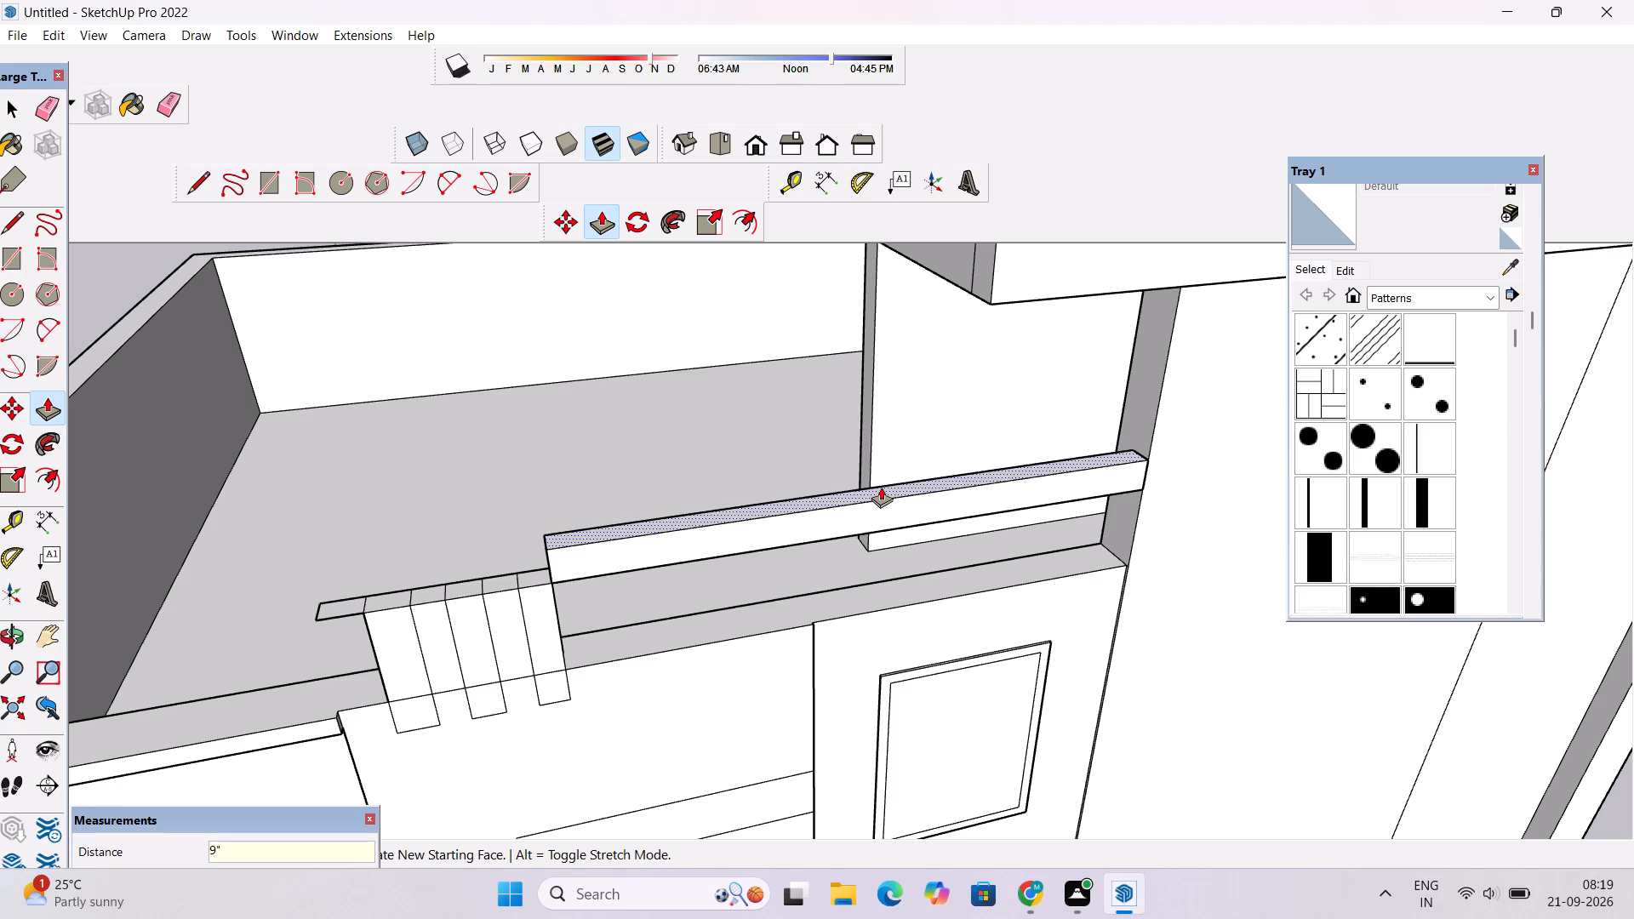
Delete the two front faces filling the gaps between the three upright bars.
scroll(494, 555, "up", 3)
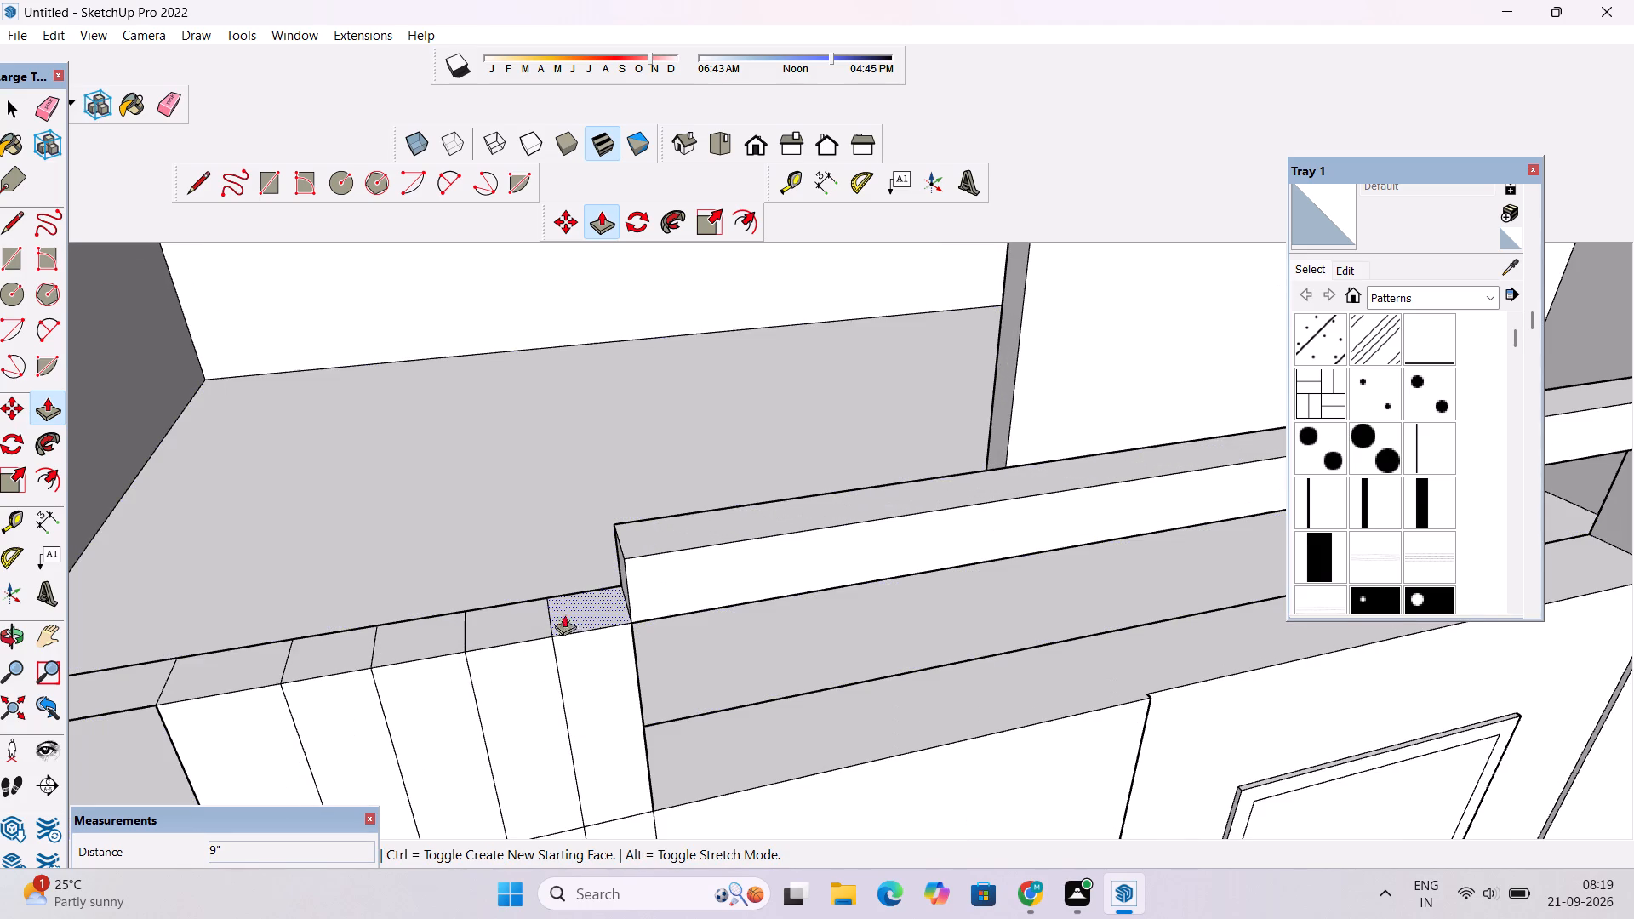
scroll(498, 558, "down", 5)
scroll(485, 619, "up", 4)
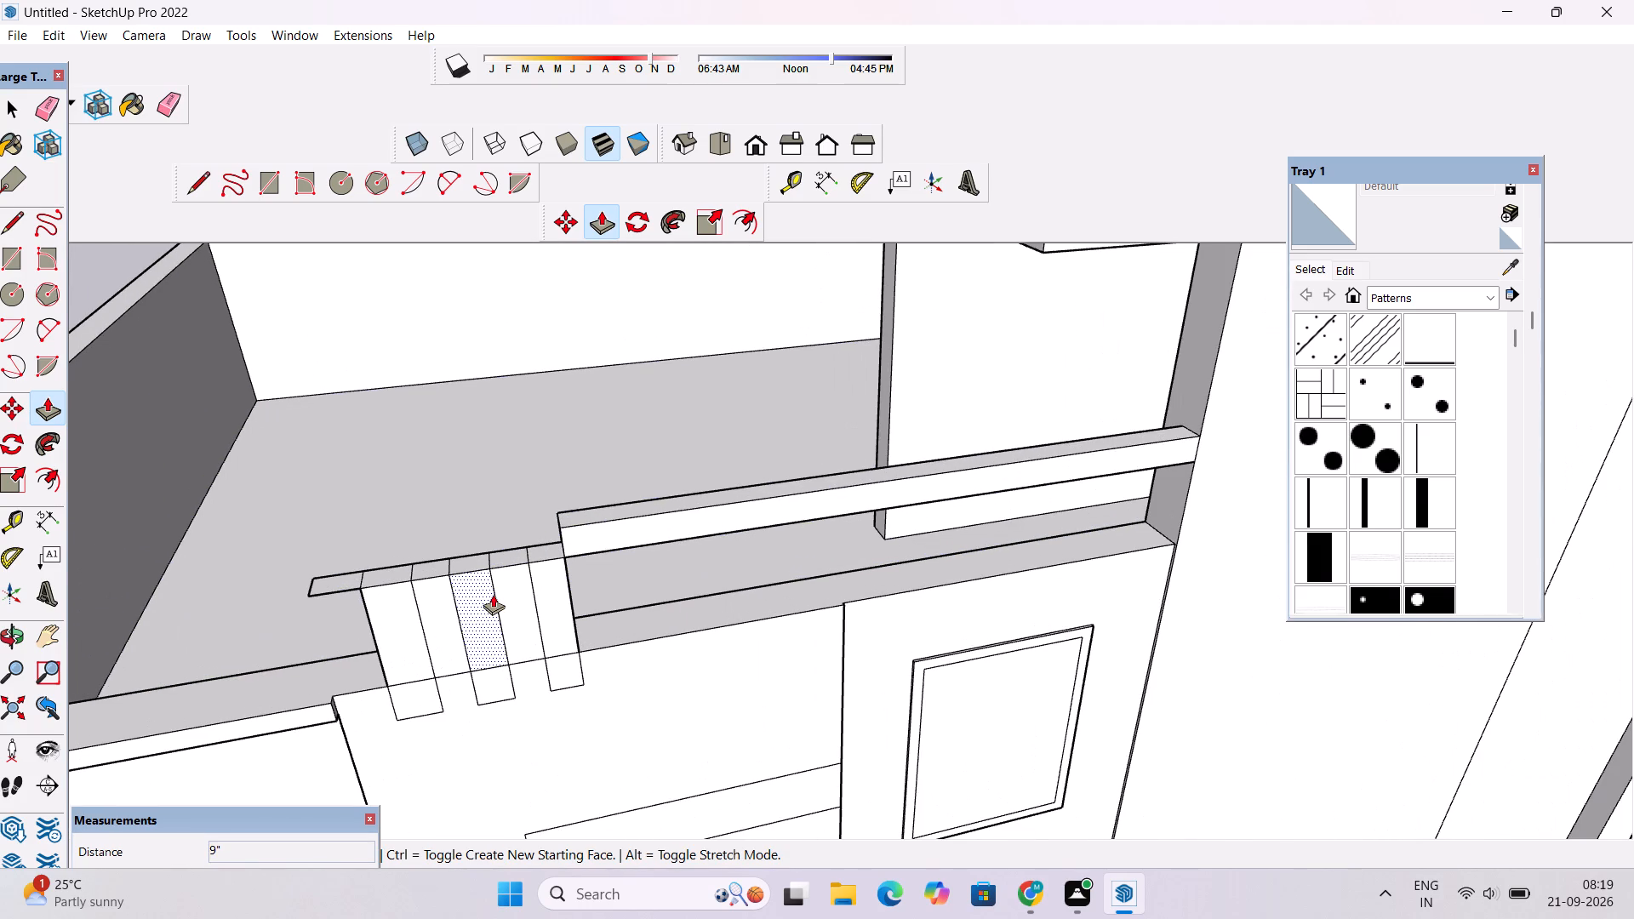
key("space")
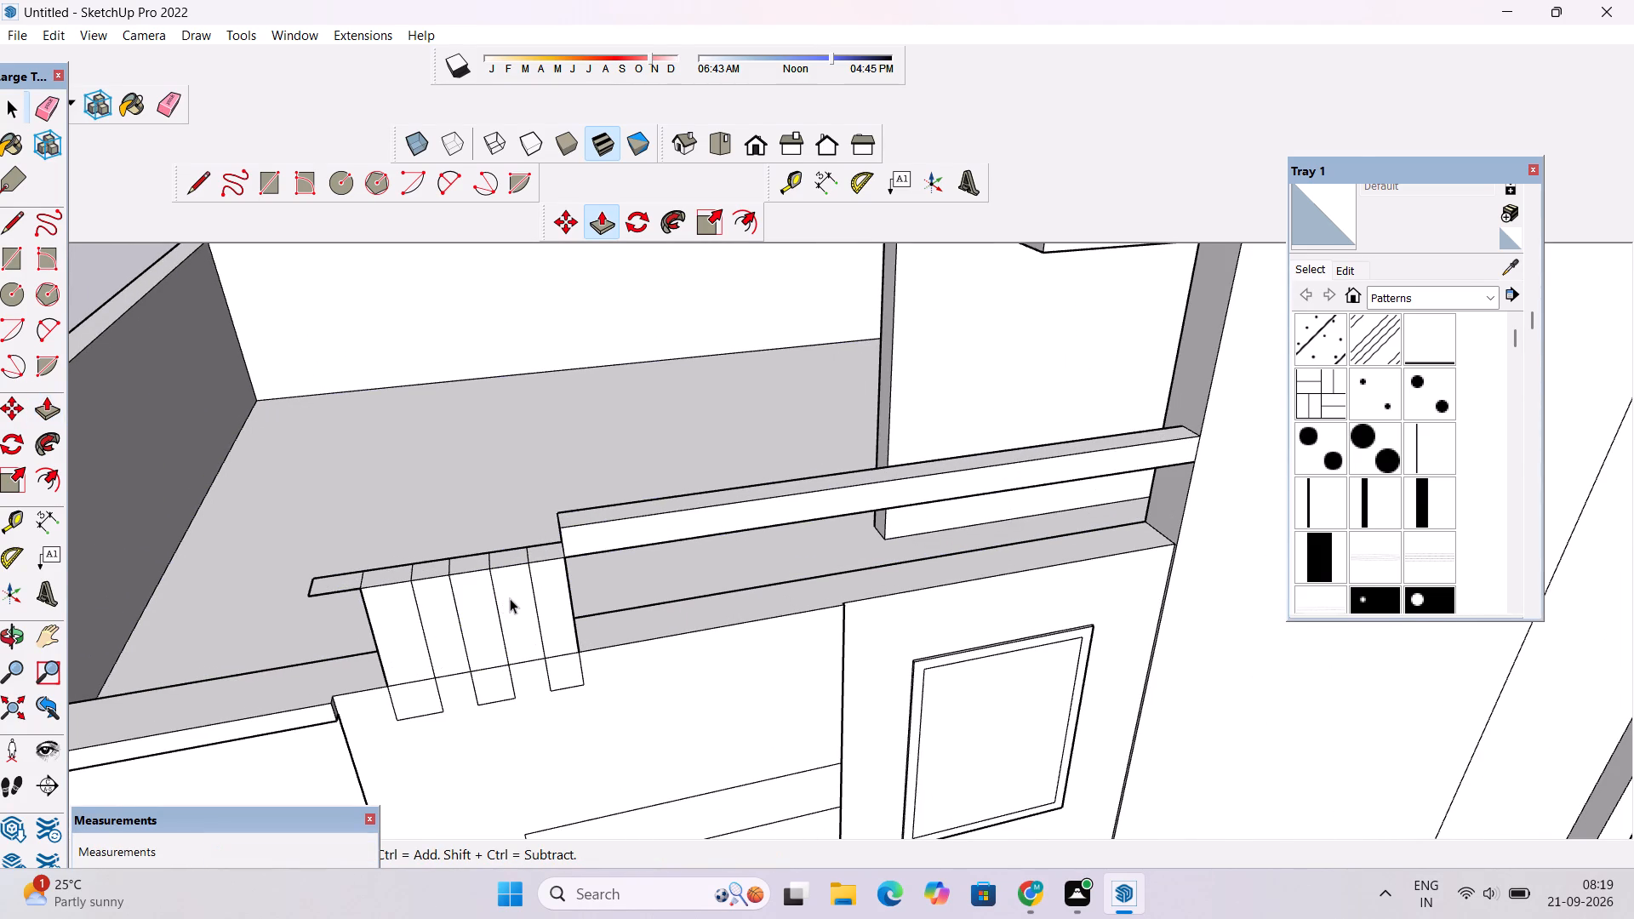
left_click(510, 598)
scroll(510, 598, "up", 1)
key("Delete")
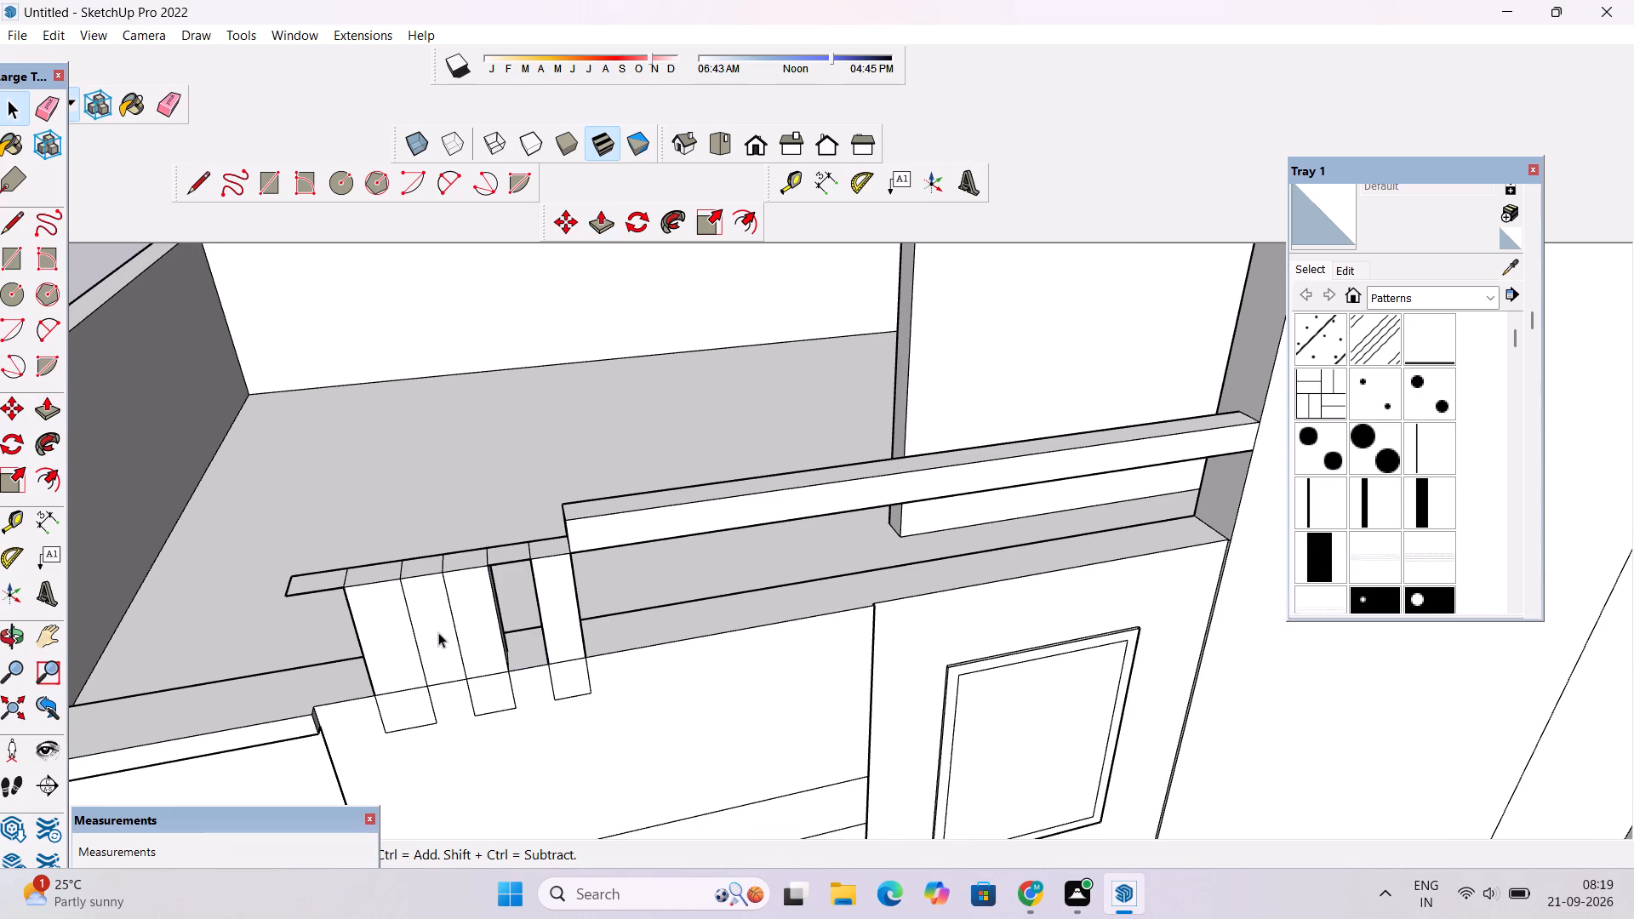
left_click(438, 632)
key("Delete")
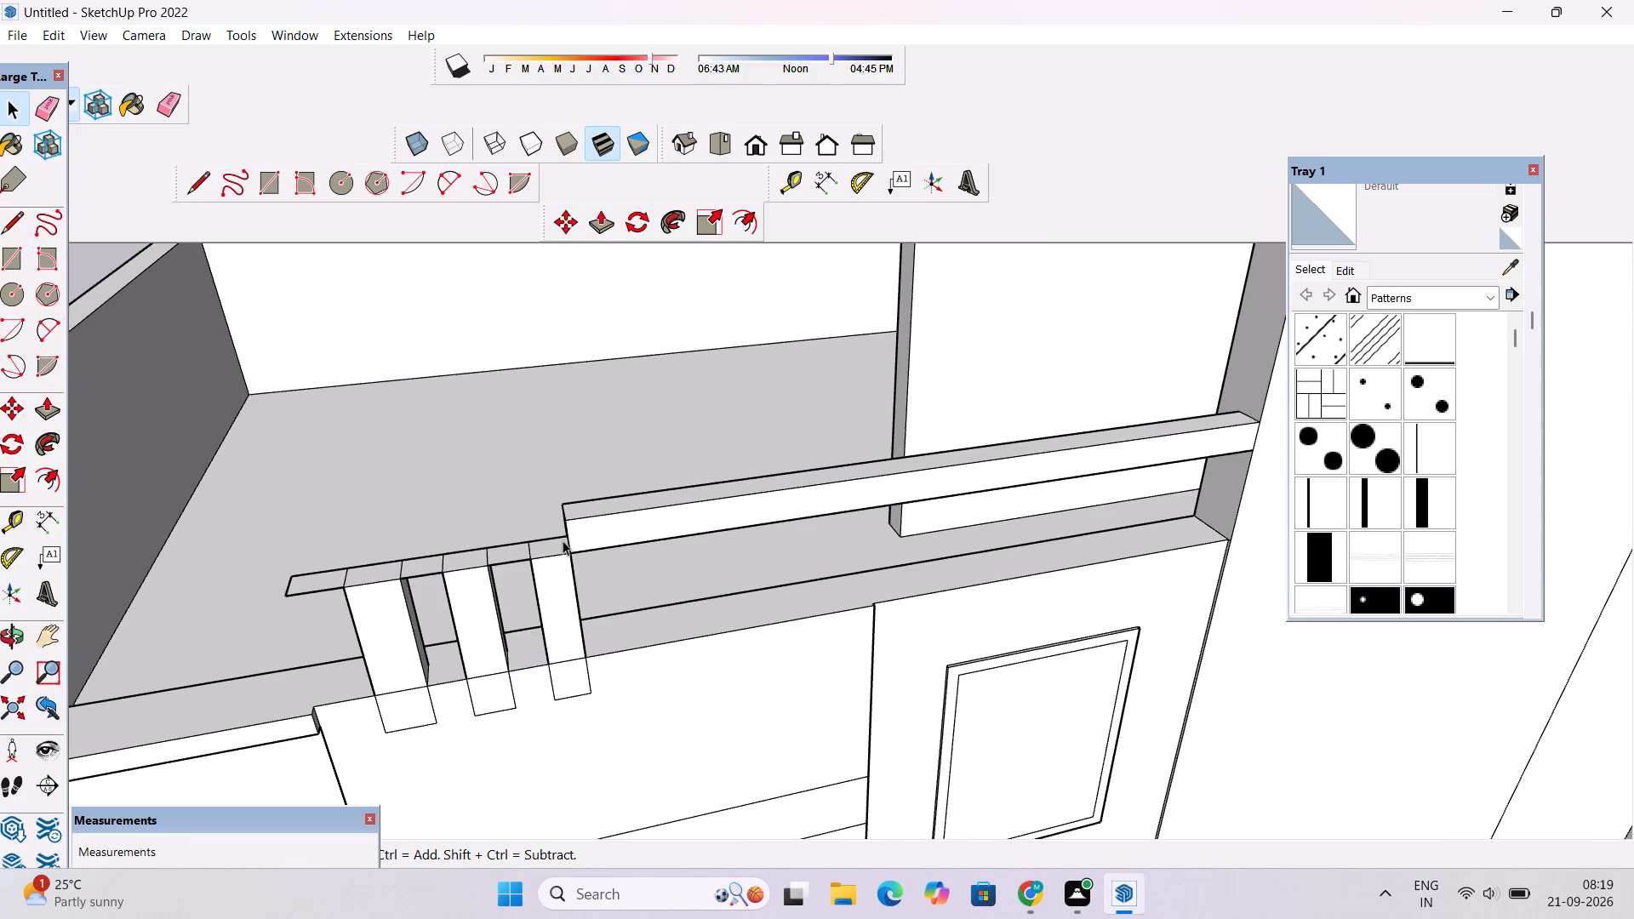
Push/Pull the strip piece over the gap between the middle bar and the bar nearest the window up 9", matching the raised section.
key("o")
left_click_drag(457, 589, 448, 542)
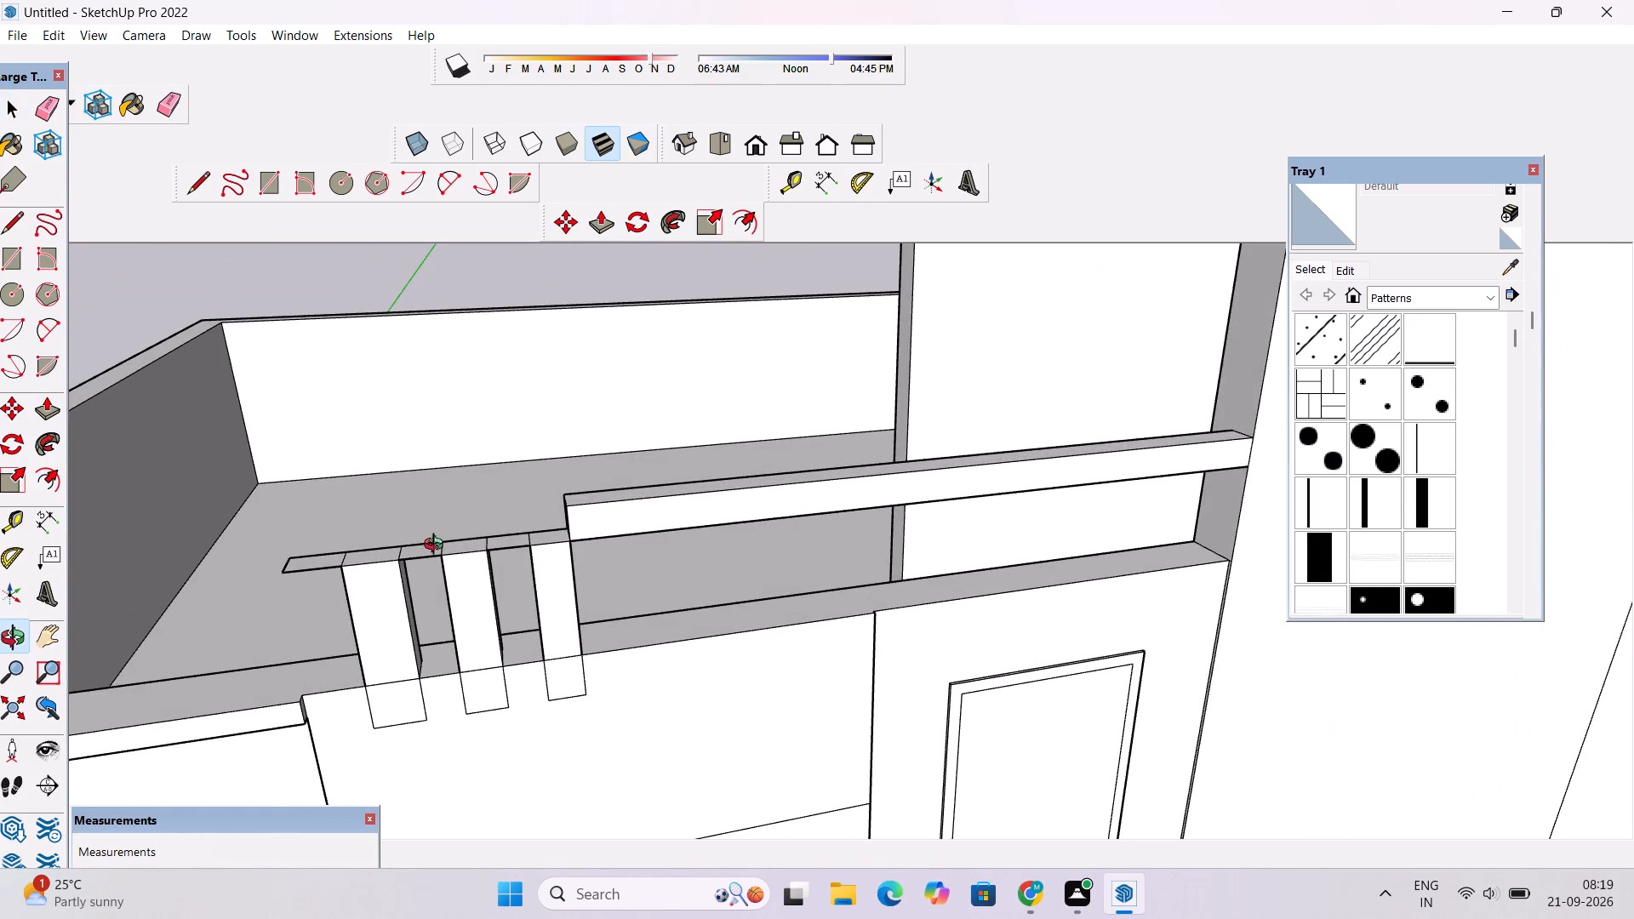
left_click_drag(410, 632, 614, 628, "shift")
scroll(608, 543, "up", 4)
left_click_drag(633, 565, 572, 616, "shift")
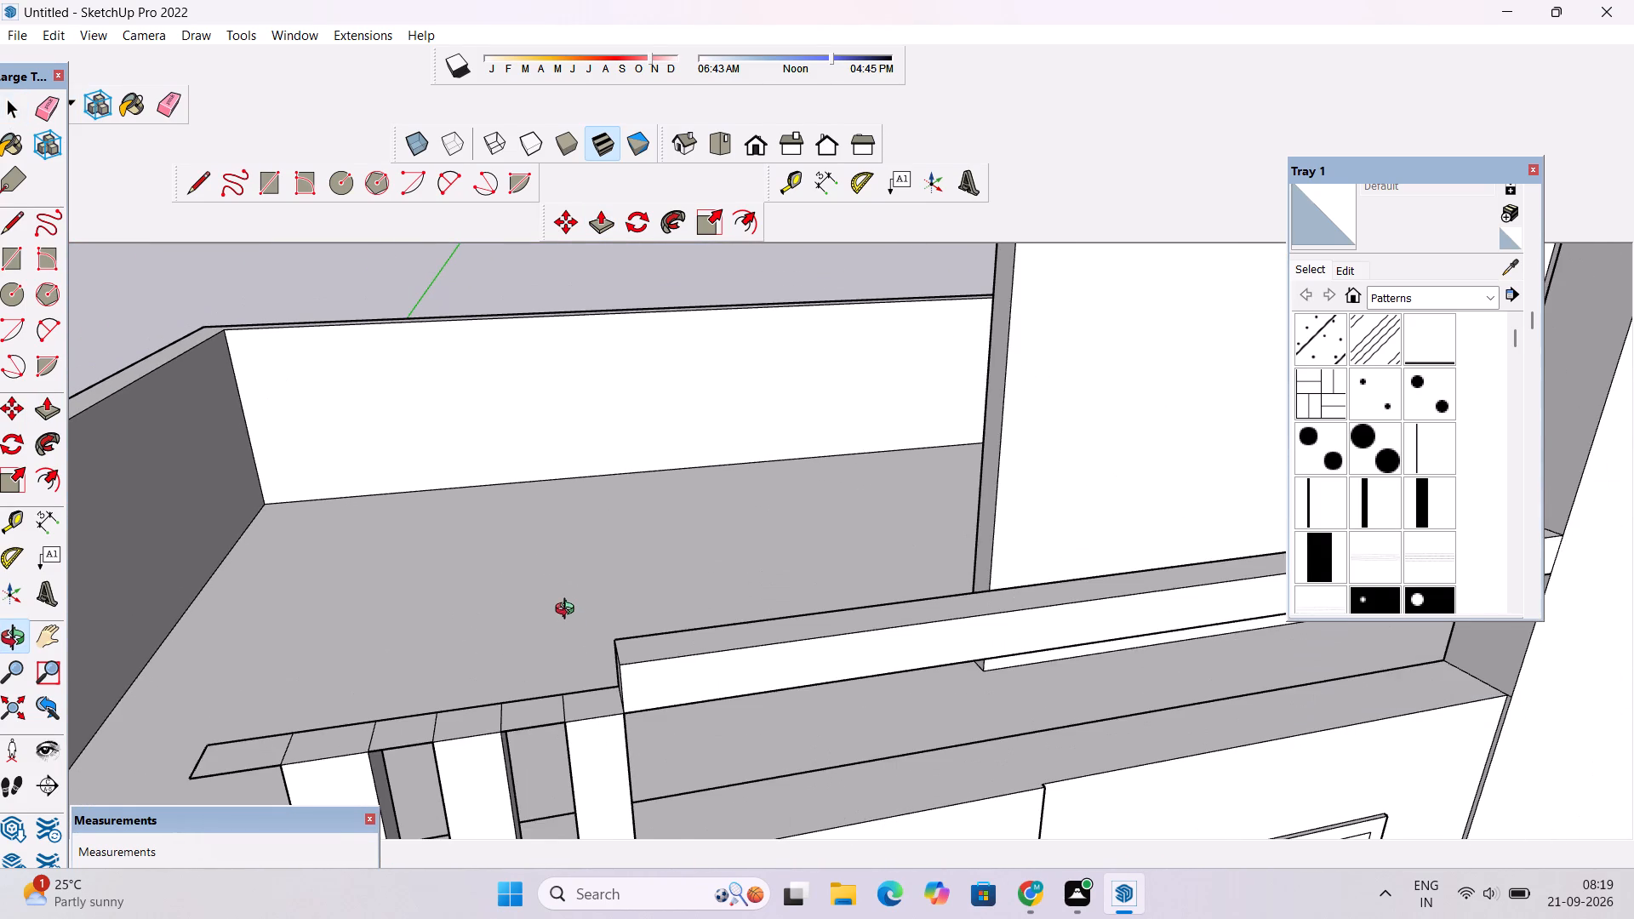
left_click_drag(567, 609, 568, 602, "shift")
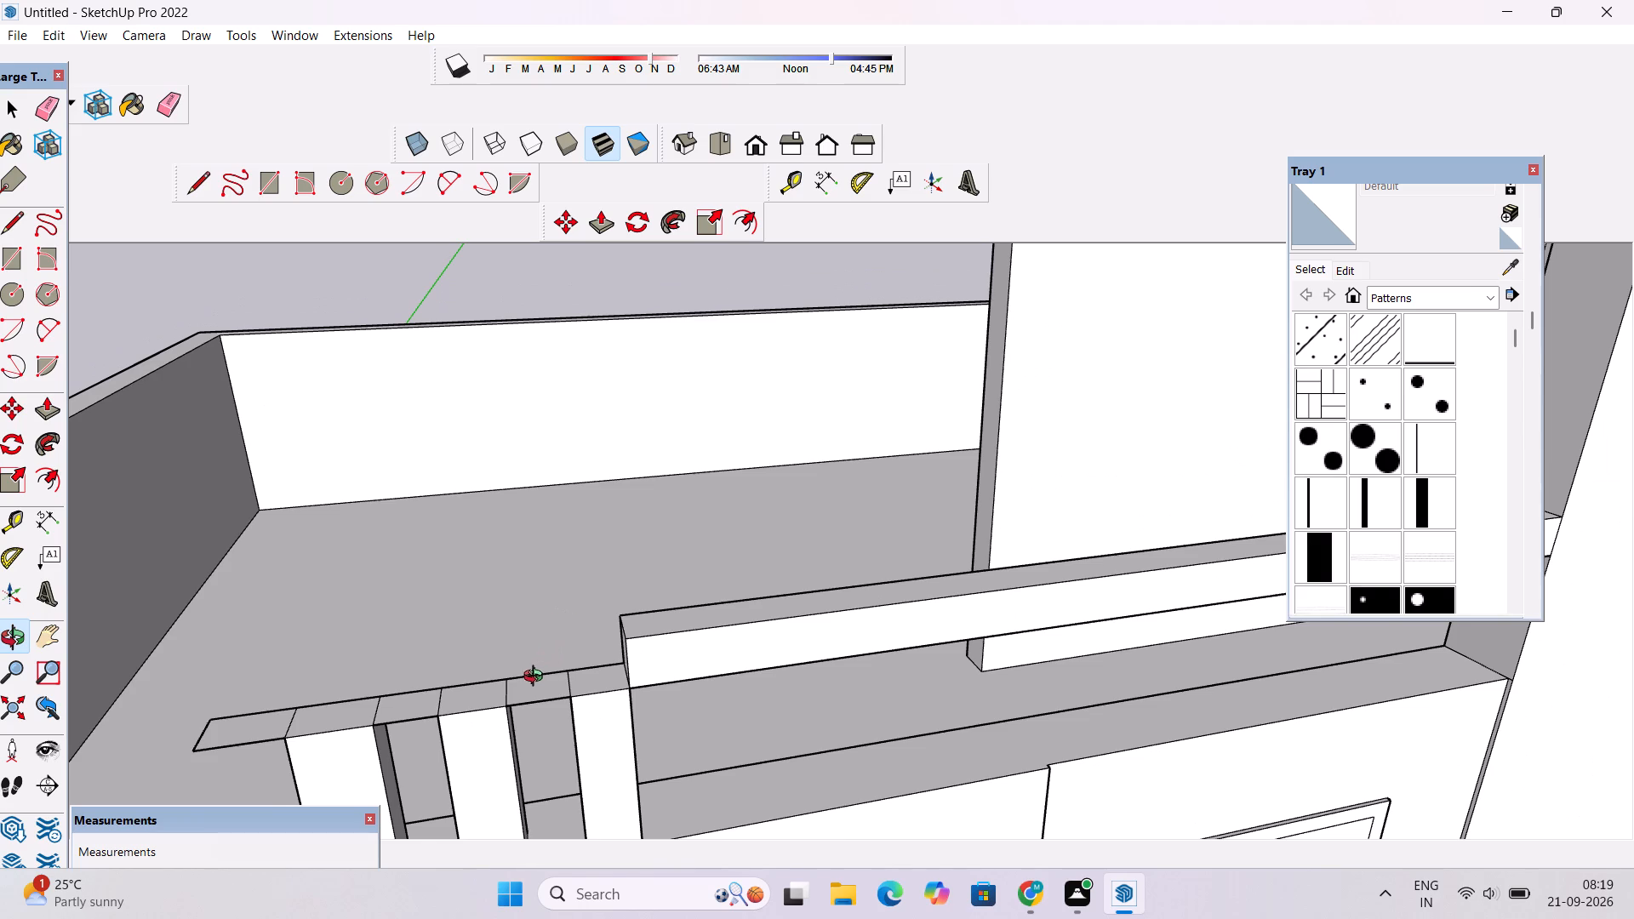
scroll(555, 675, "down", 3)
left_click_drag(549, 709, 602, 658, "shift")
scroll(602, 656, "up", 4)
scroll(622, 585, "down", 4)
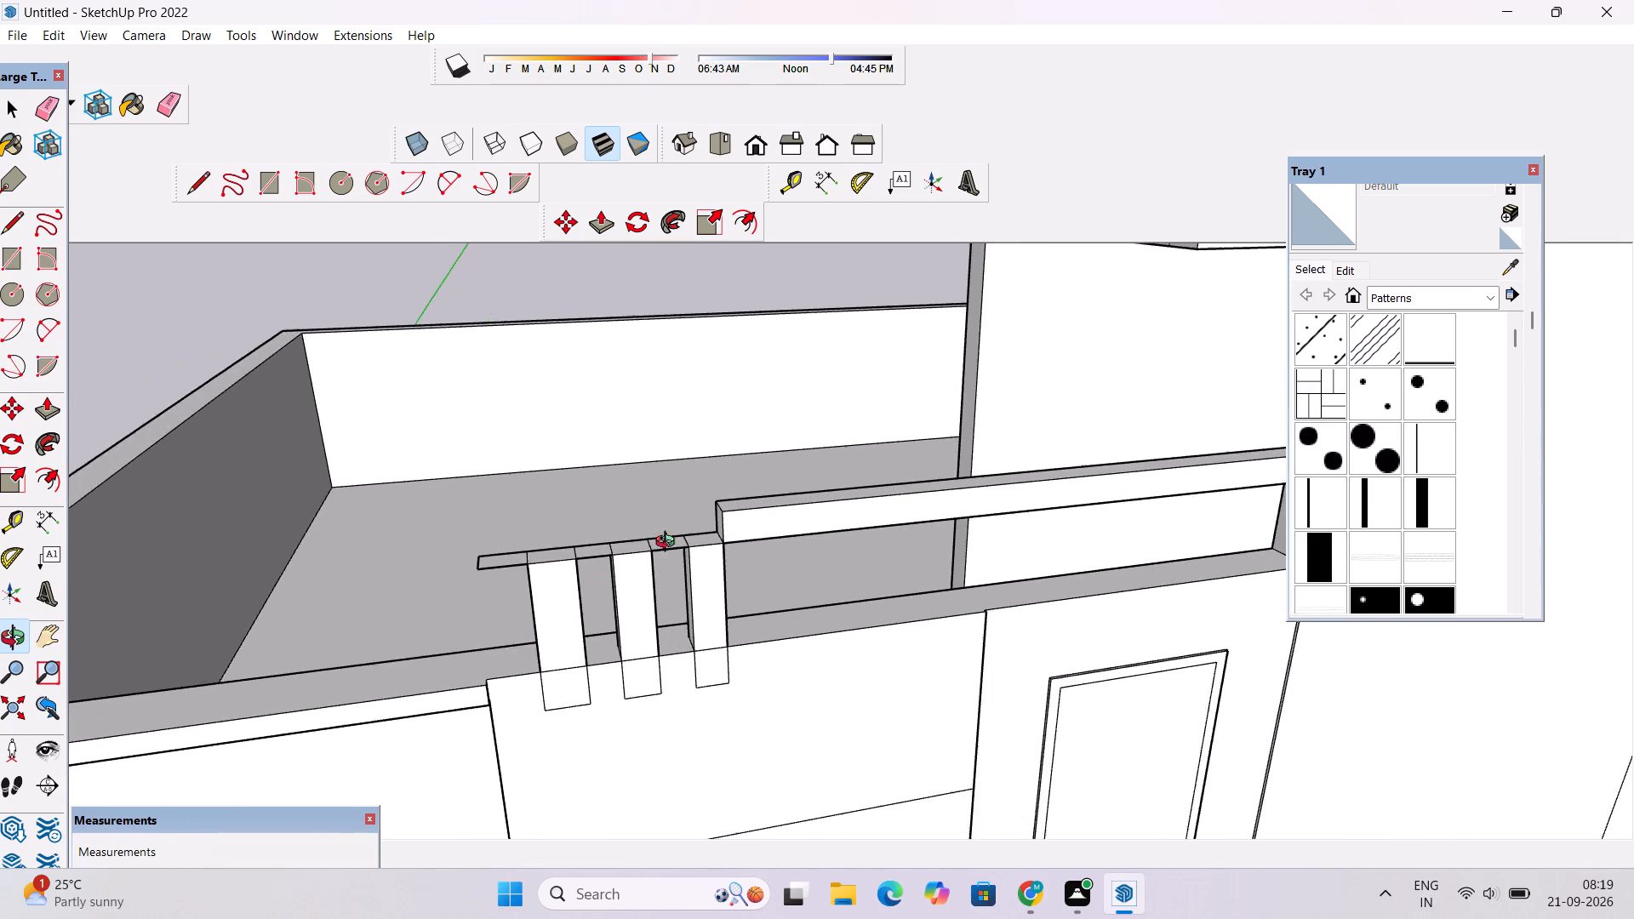
left_click_drag(676, 538, 680, 592)
scroll(690, 563, "up", 3)
left_click_drag(693, 556, 689, 579, "shift")
scroll(681, 579, "up", 3)
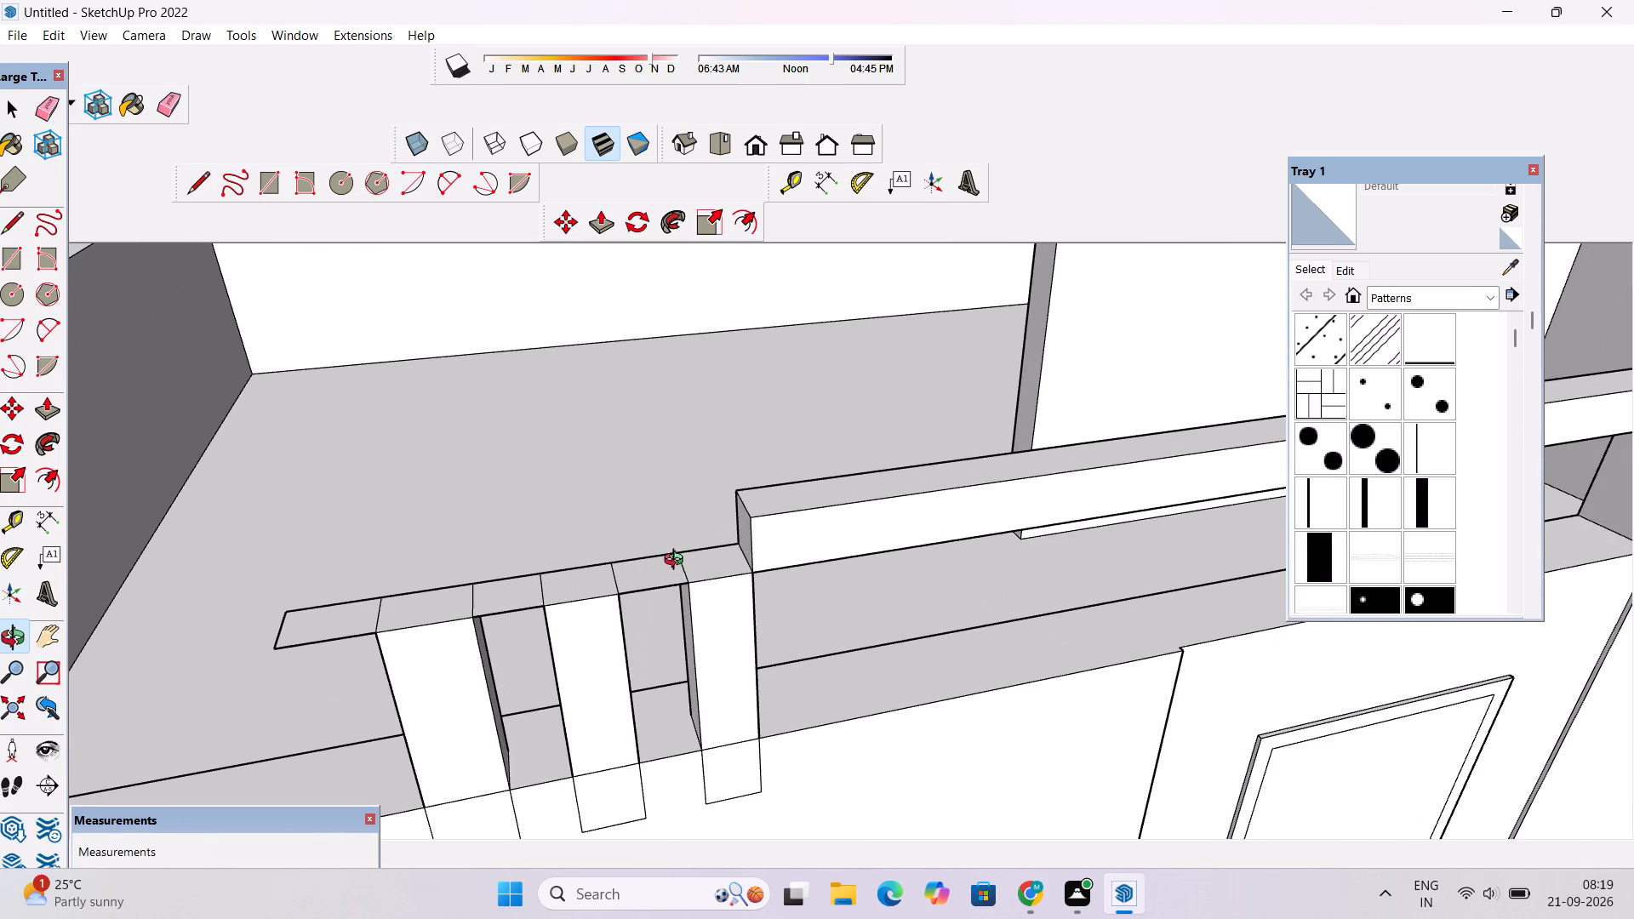
left_click(677, 562)
scroll(677, 562, "up", 3)
key("p")
left_click(660, 573)
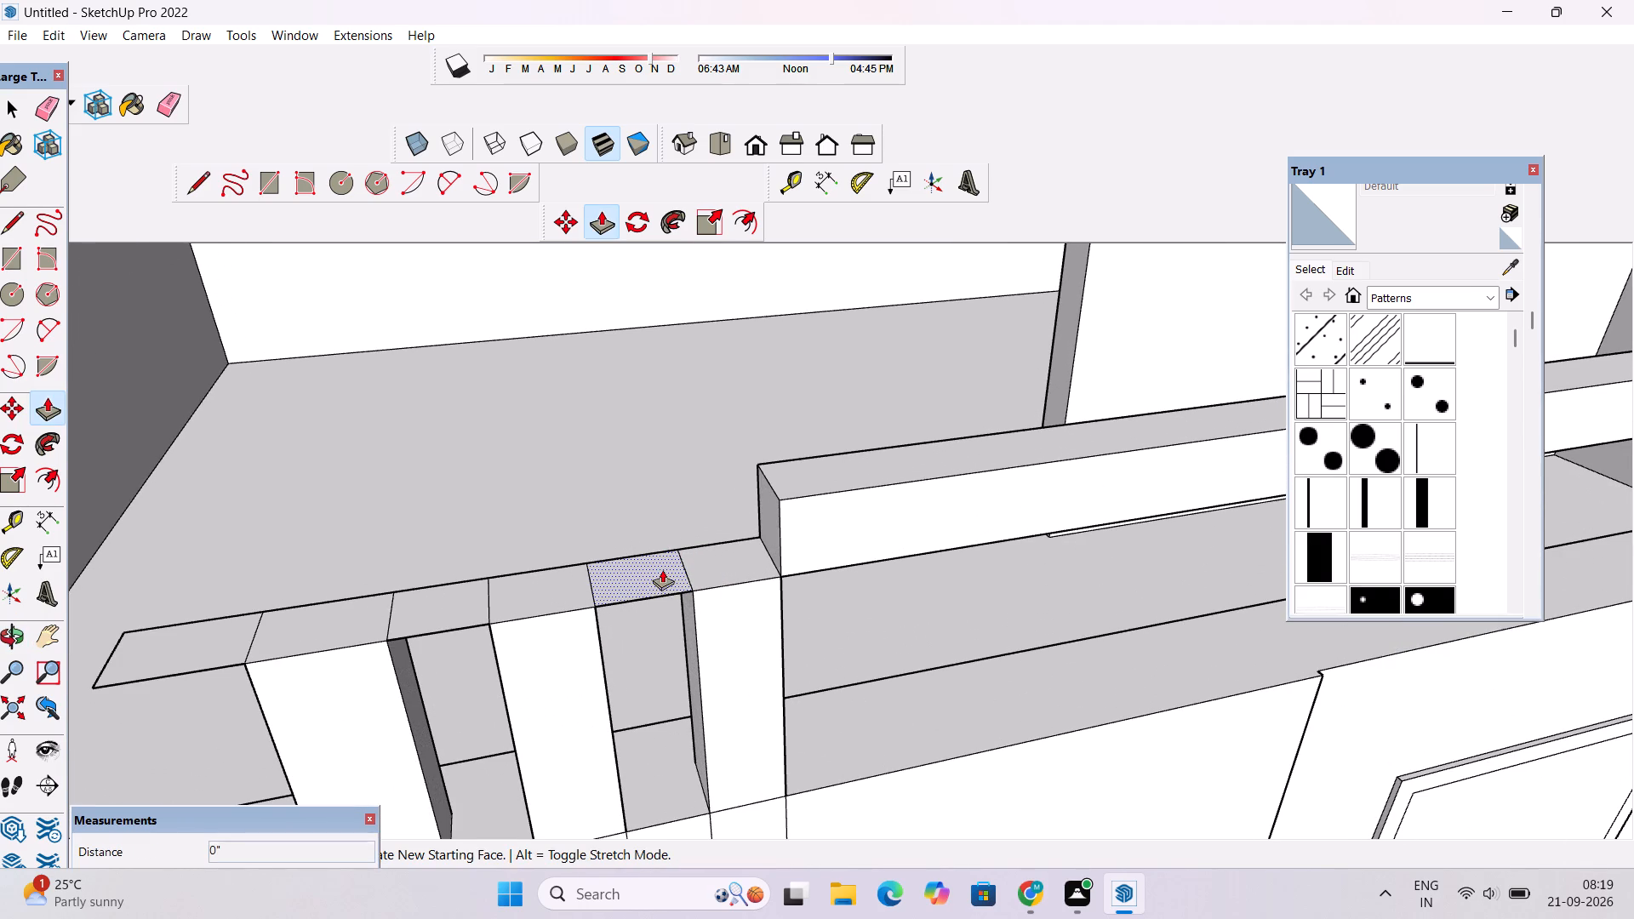
left_click(776, 495)
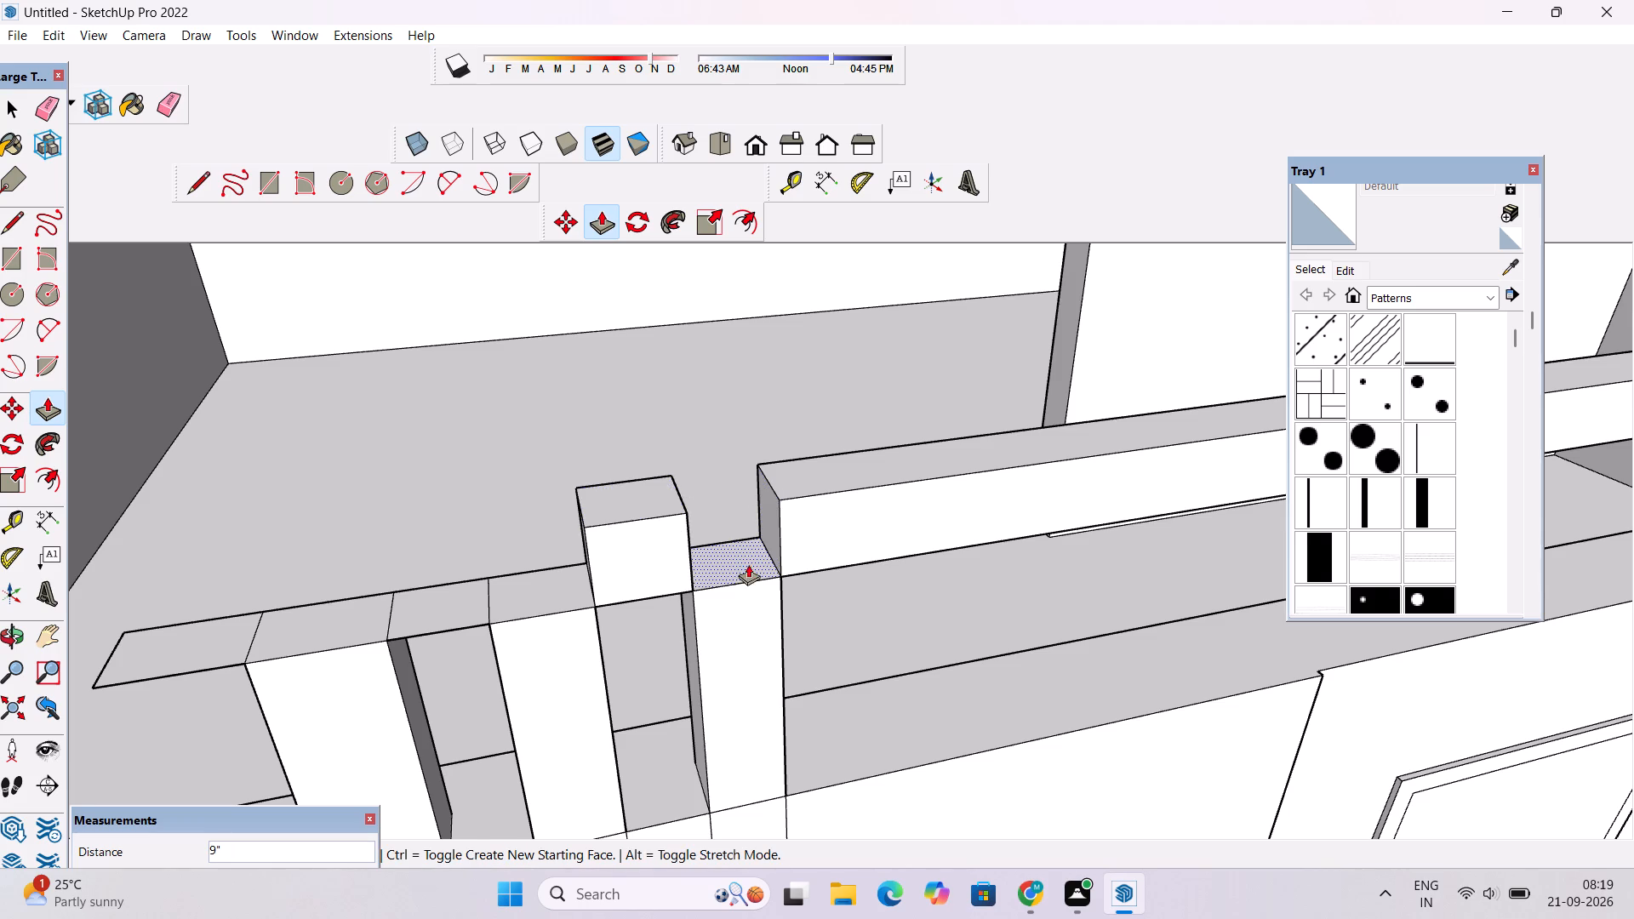
Push/Pull the strip piece over the bar nearest the window up 9", level with the adjoining raised sections.
left_click(732, 576)
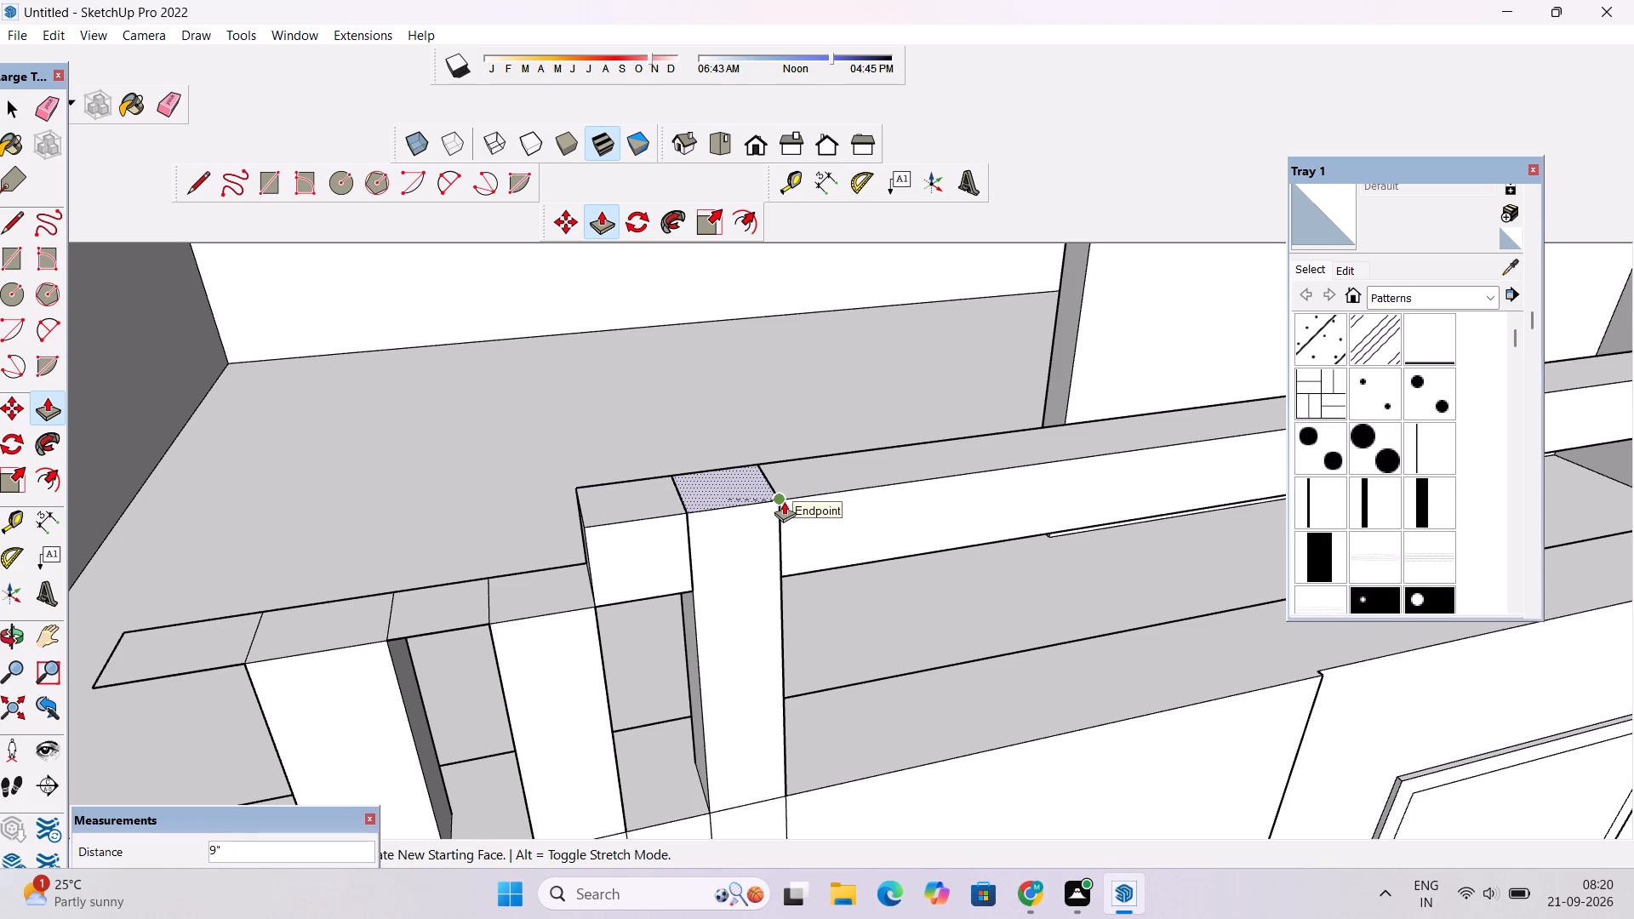
key("space")
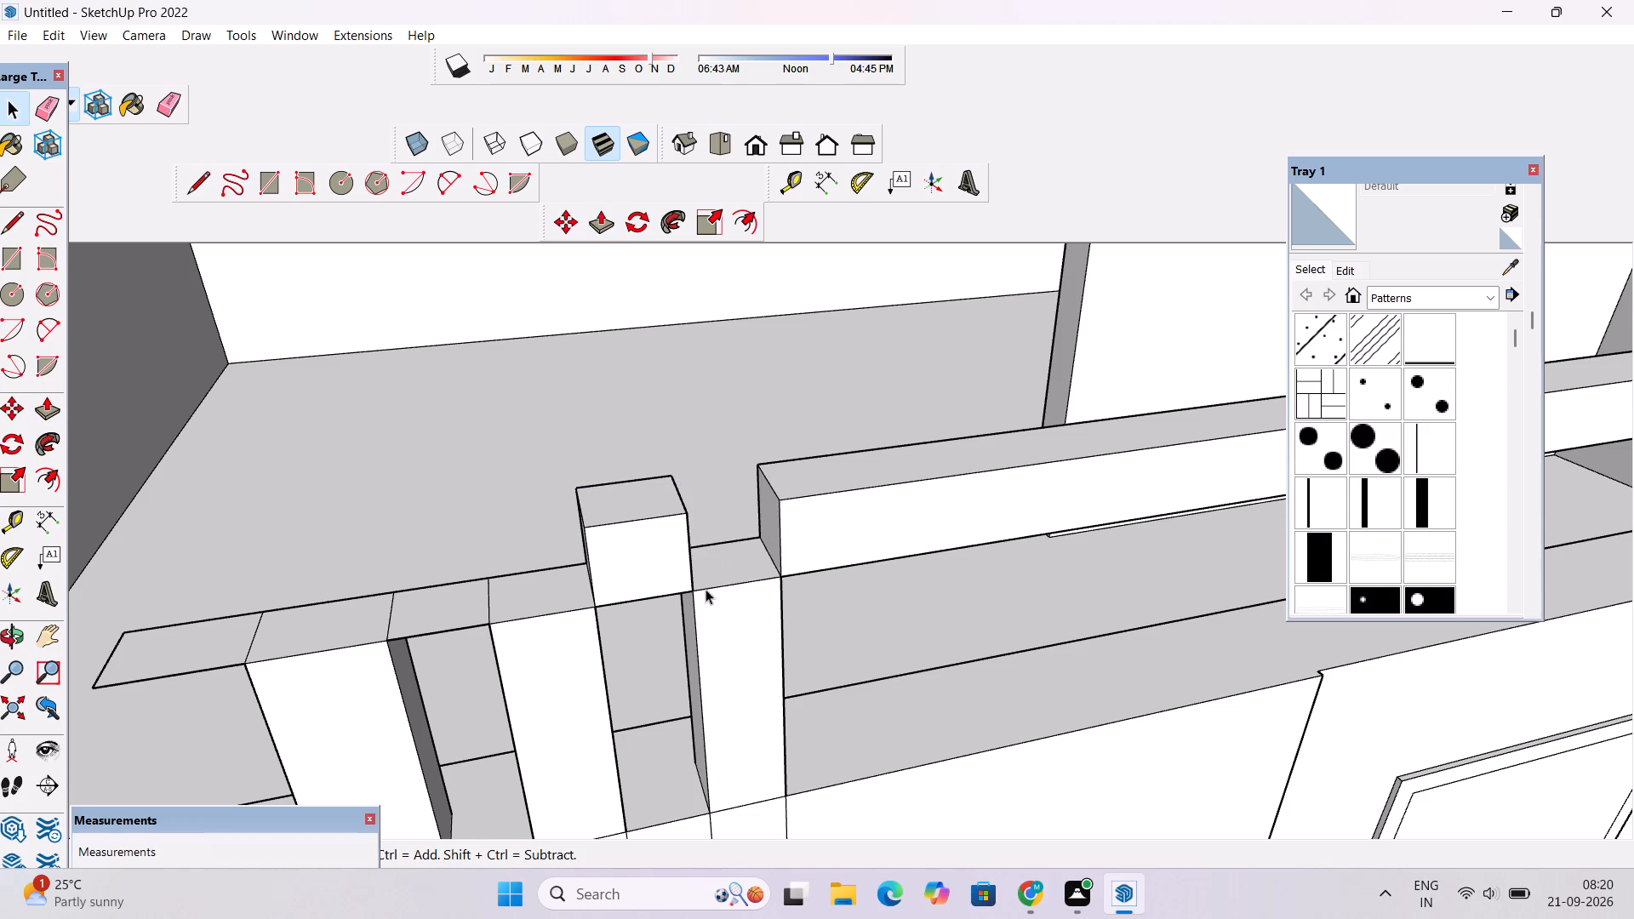
key("p")
left_click(738, 562)
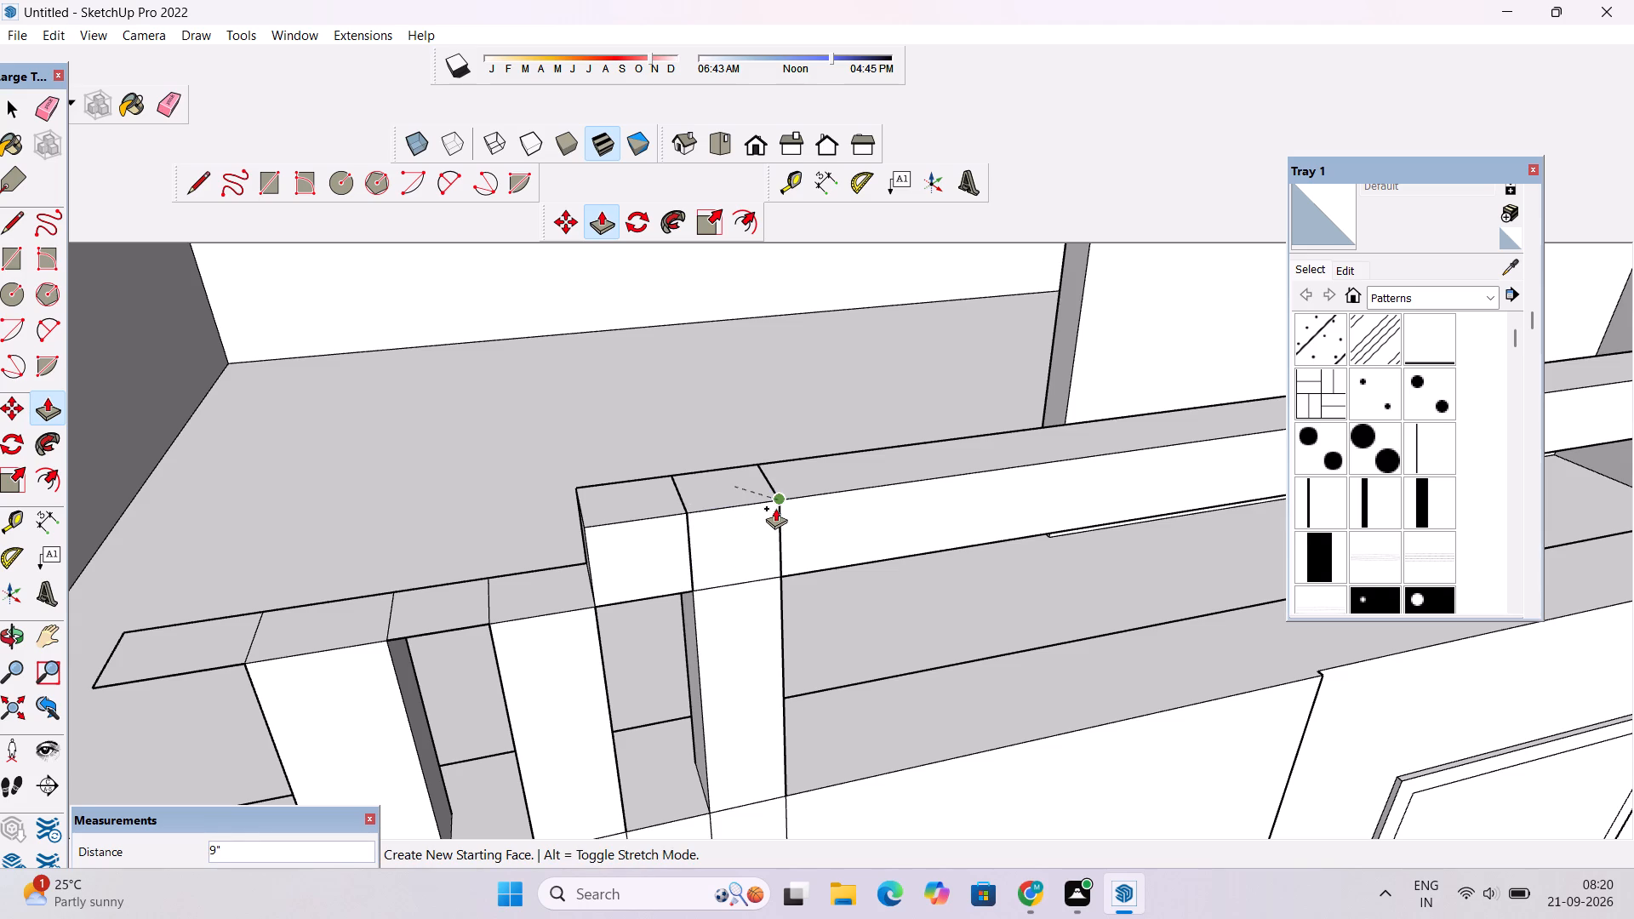
left_click(777, 503)
Push/Pull the remaining strip pieces, from the middle bar out to the free end beyond the outermost bar, up 9" to match.
scroll(782, 493, "down", 3)
scroll(577, 568, "up", 2)
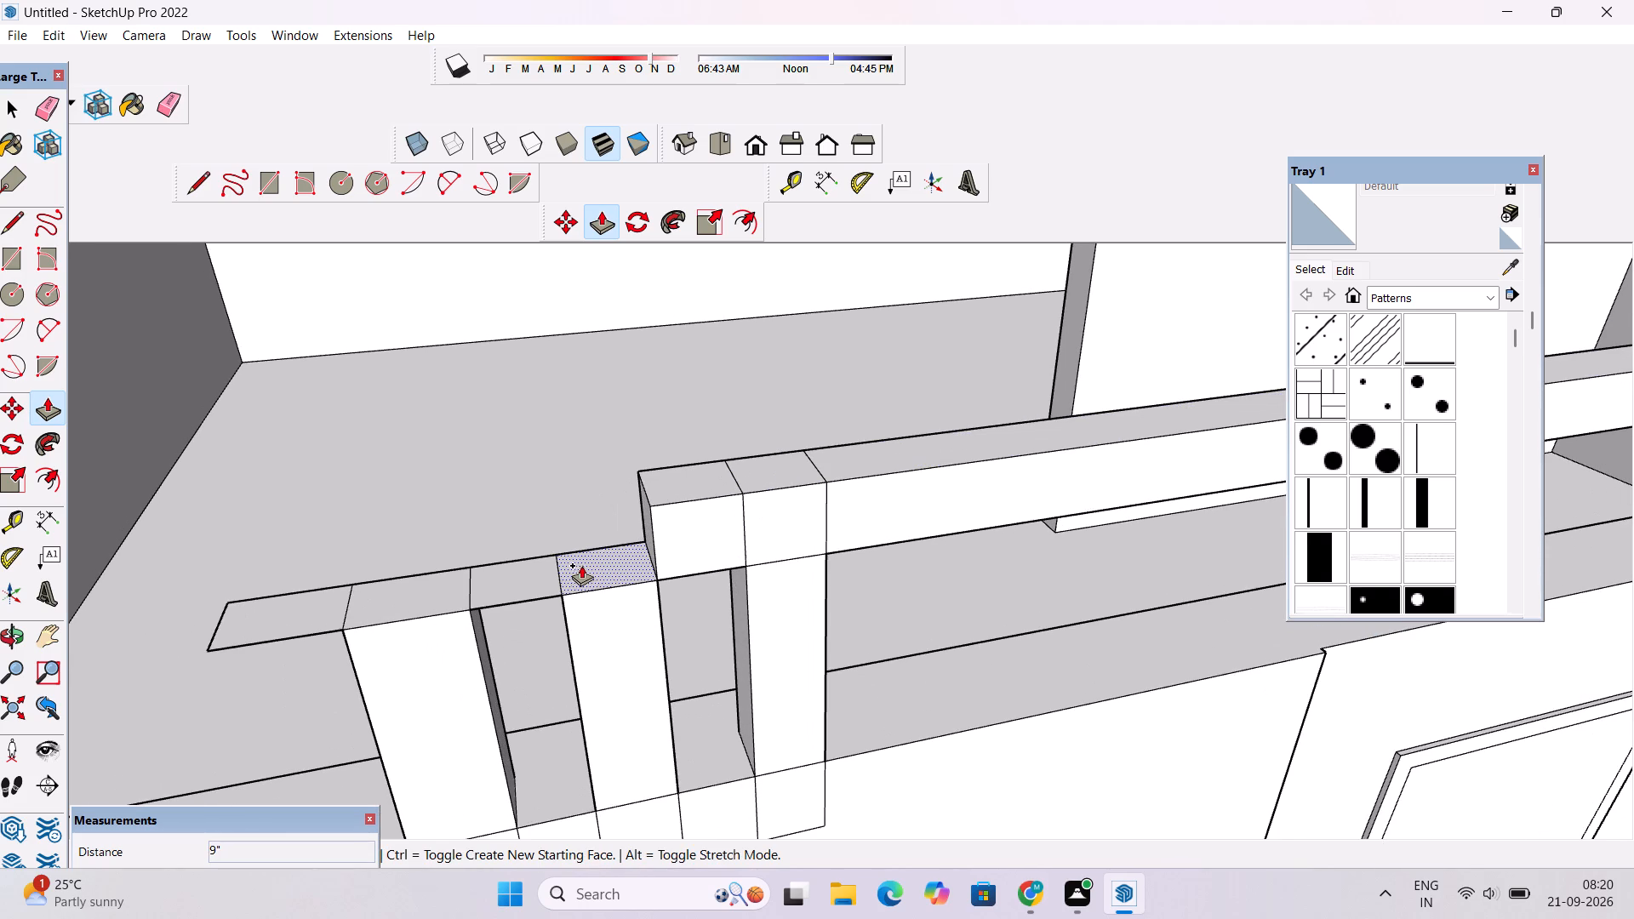
left_click(592, 572)
left_click(684, 497)
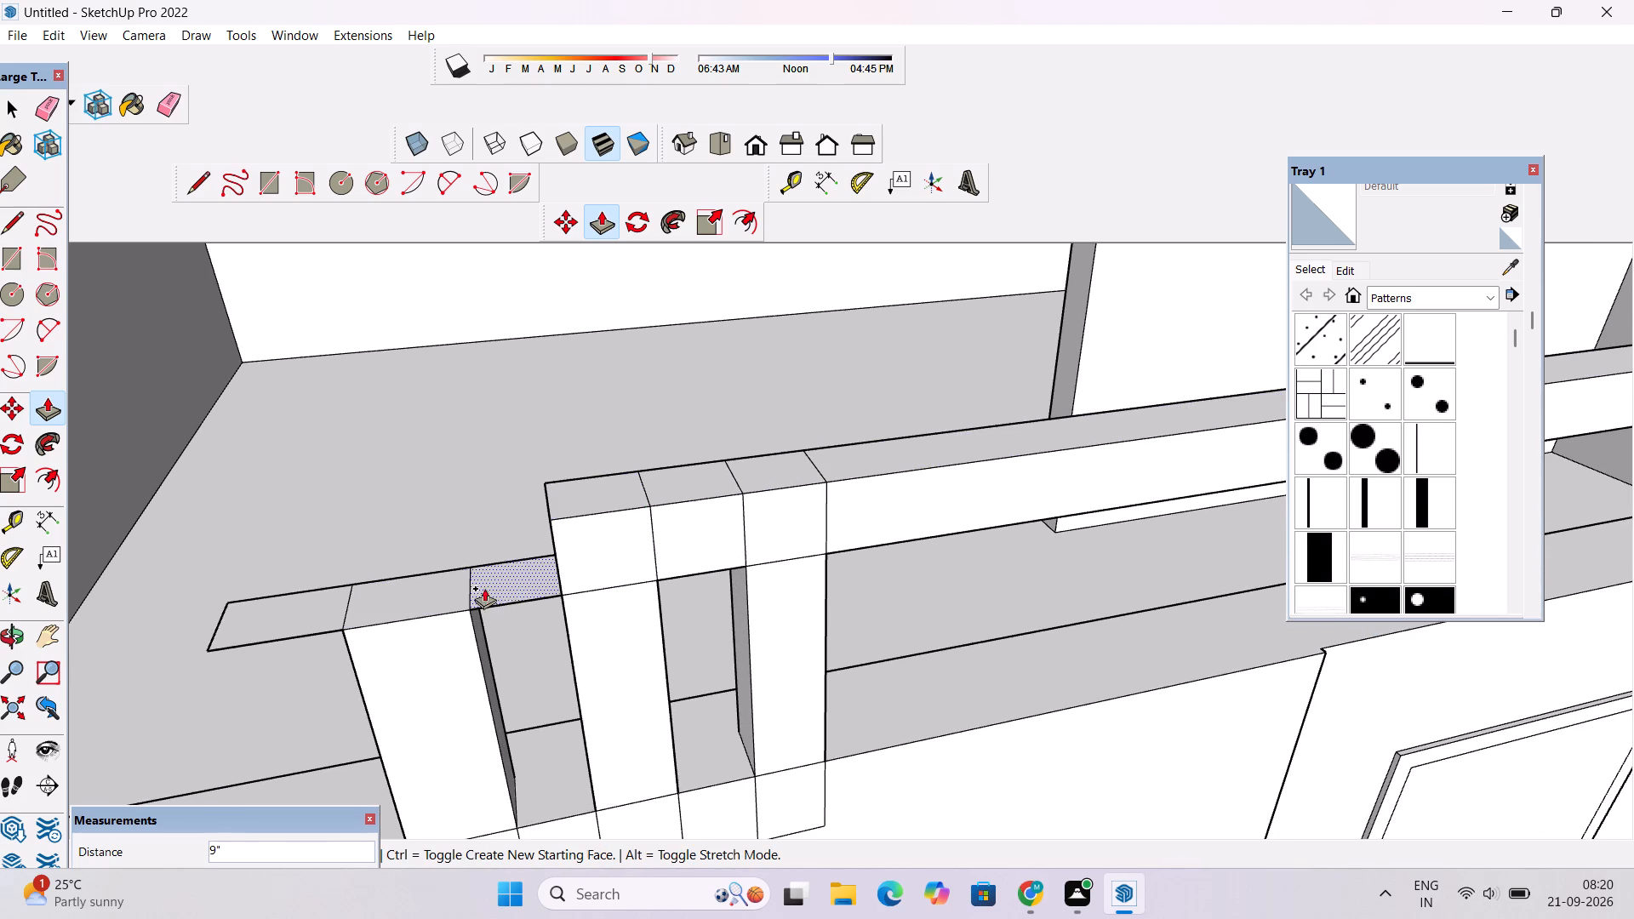
left_click(507, 586)
left_click(563, 513)
left_click(427, 593)
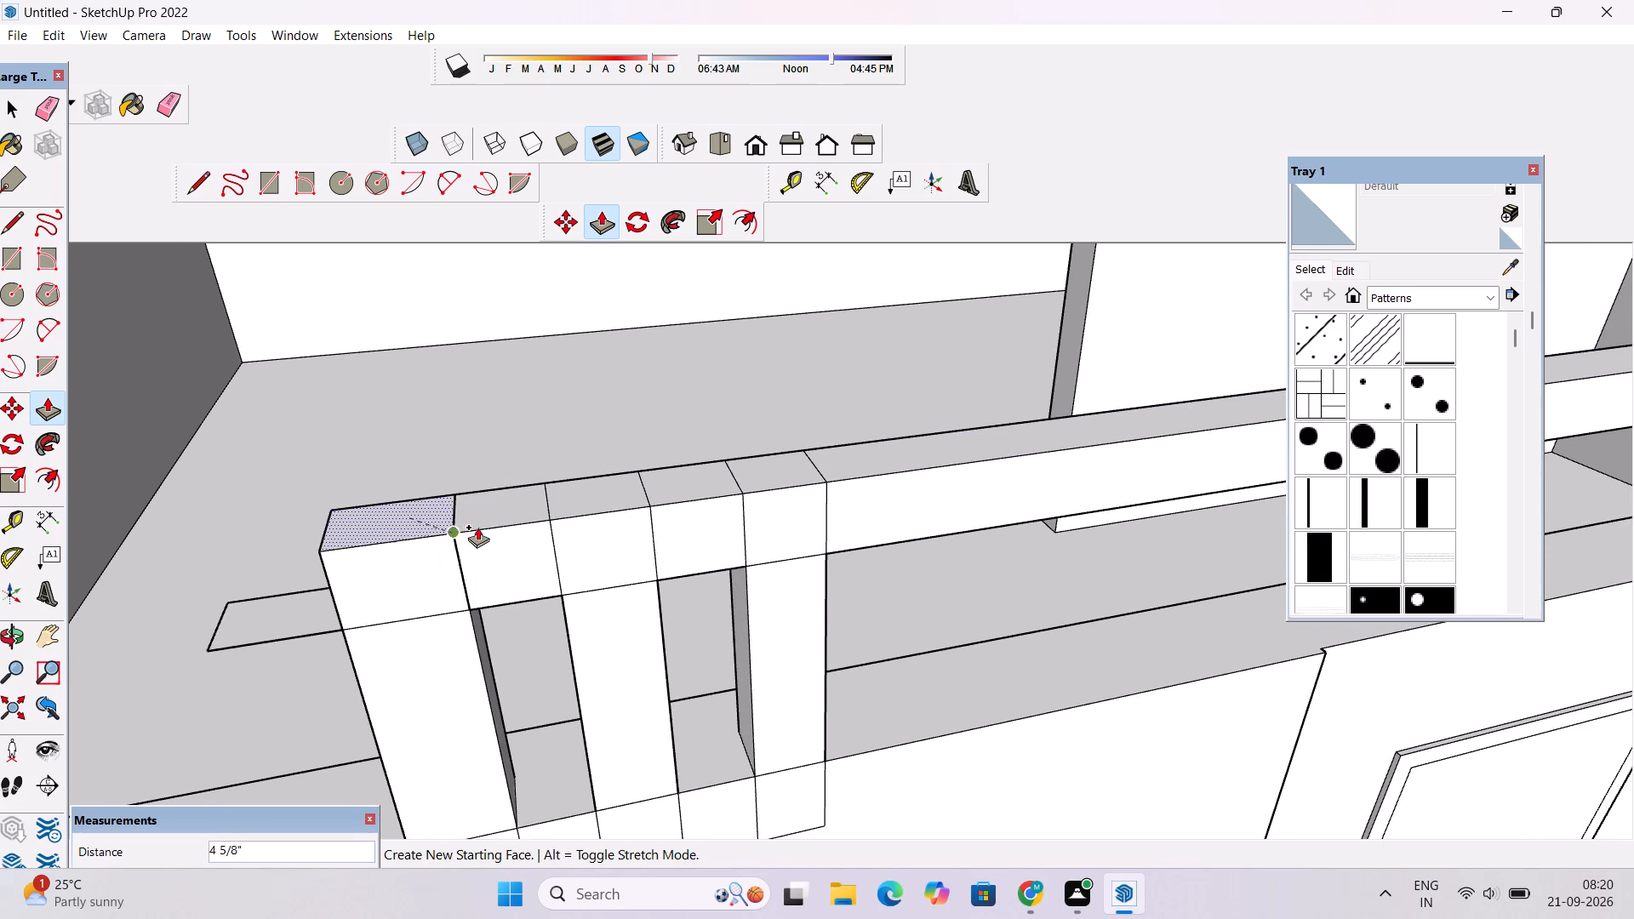
left_click(477, 526)
left_click(286, 619)
left_click(323, 556)
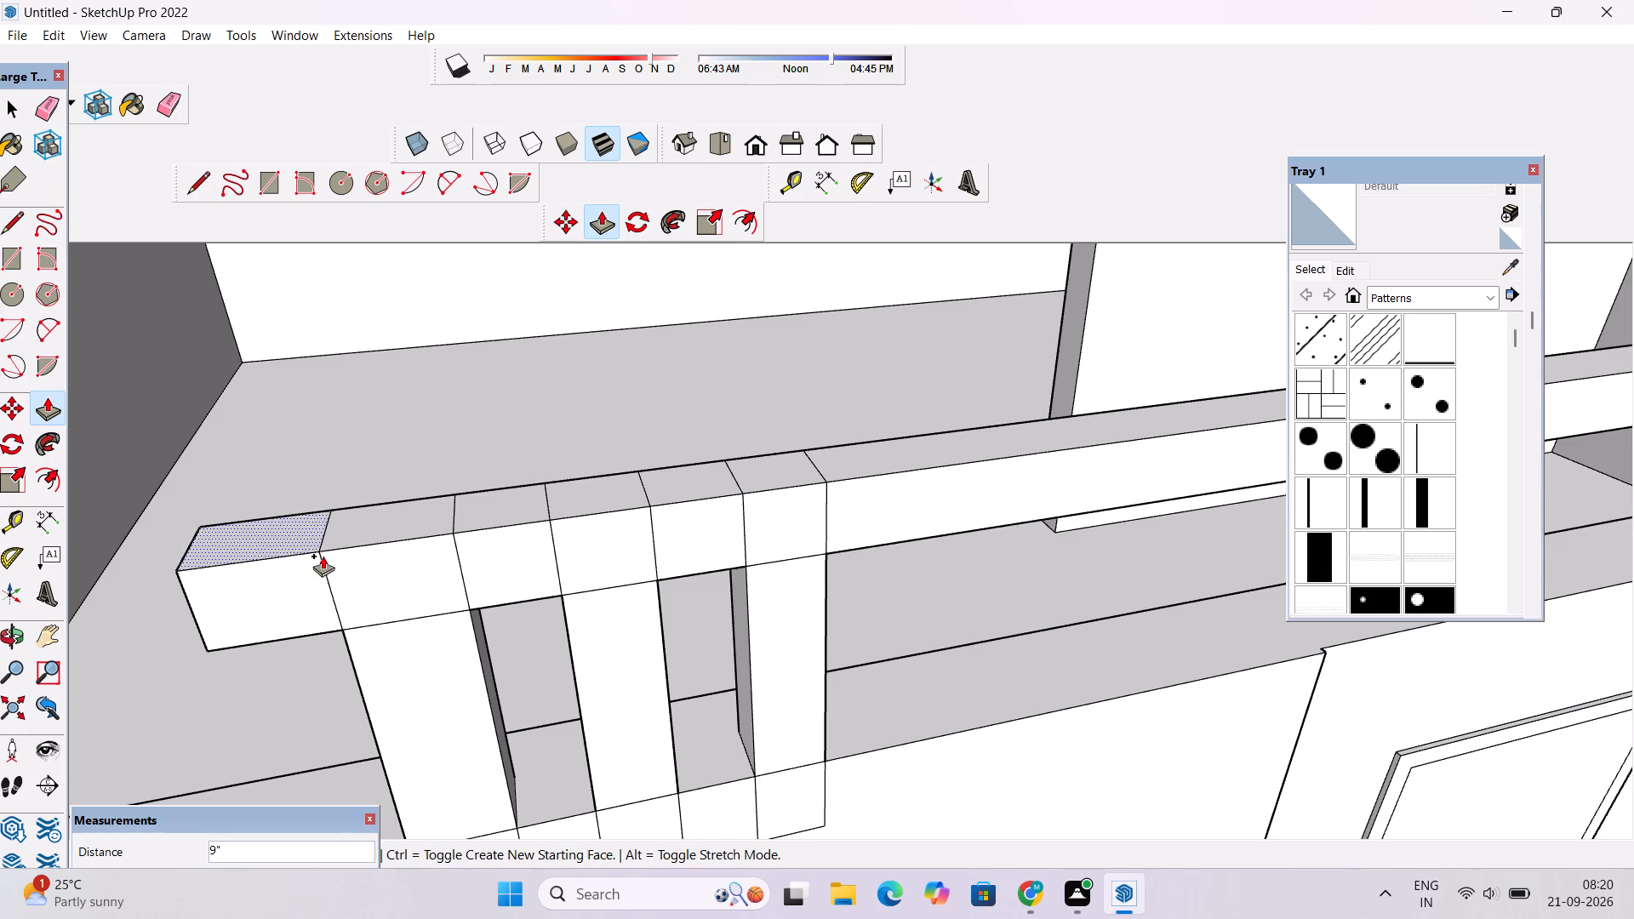
key("space")
Erase the dividing lines across the top and front faces of the raised top member.
type("e")
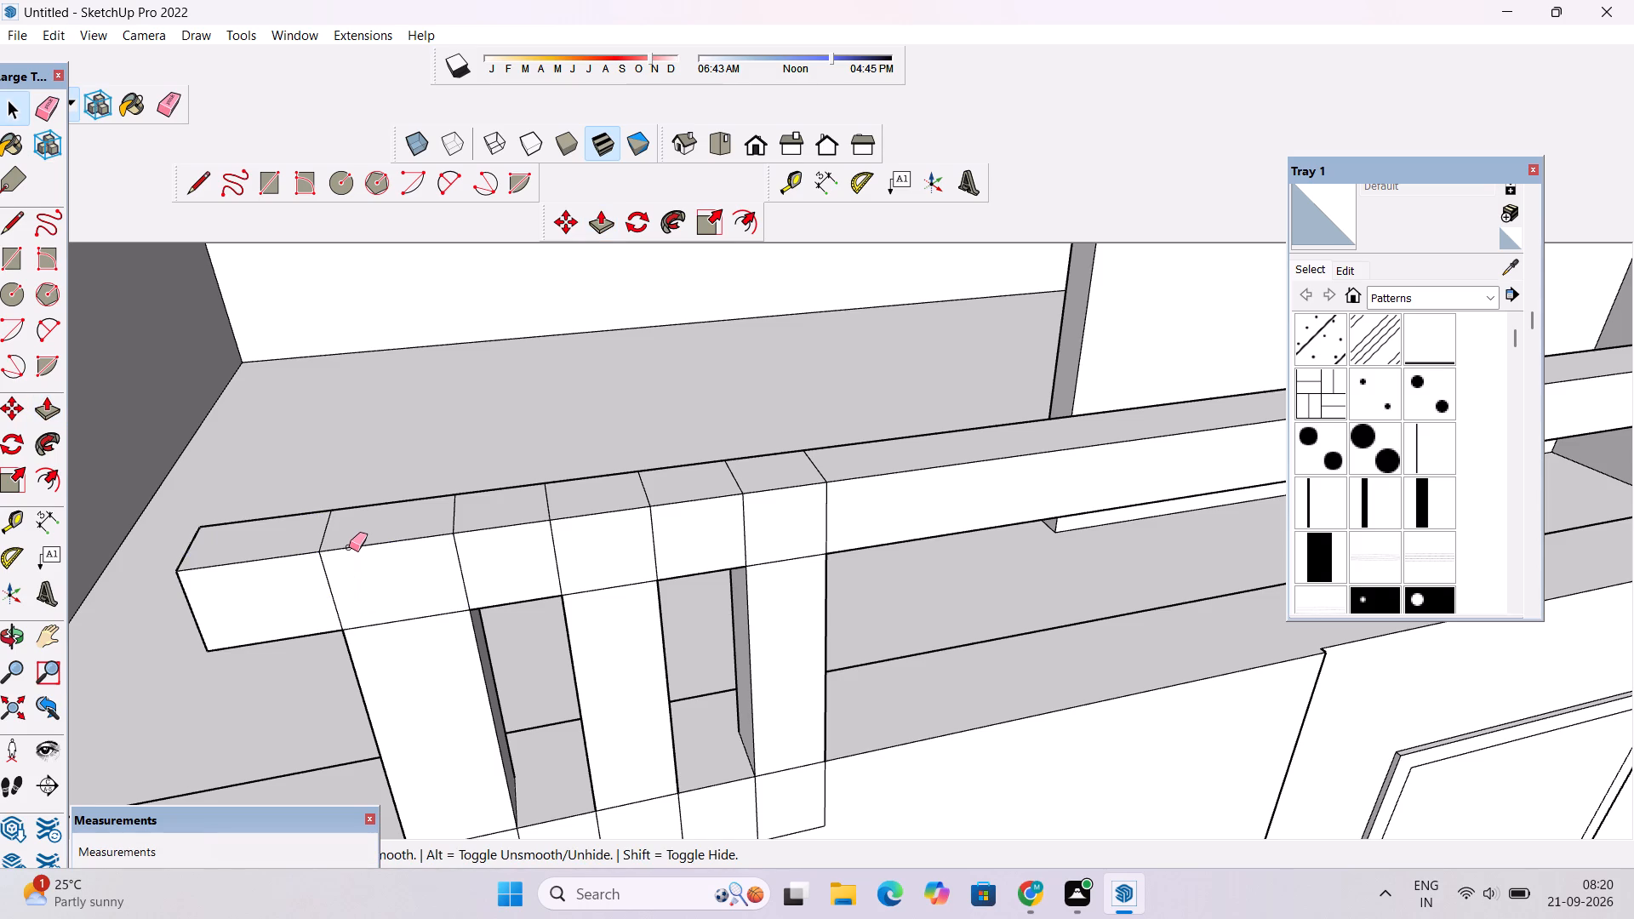
scroll(339, 544, "up", 3)
left_click_drag(281, 532, 302, 532)
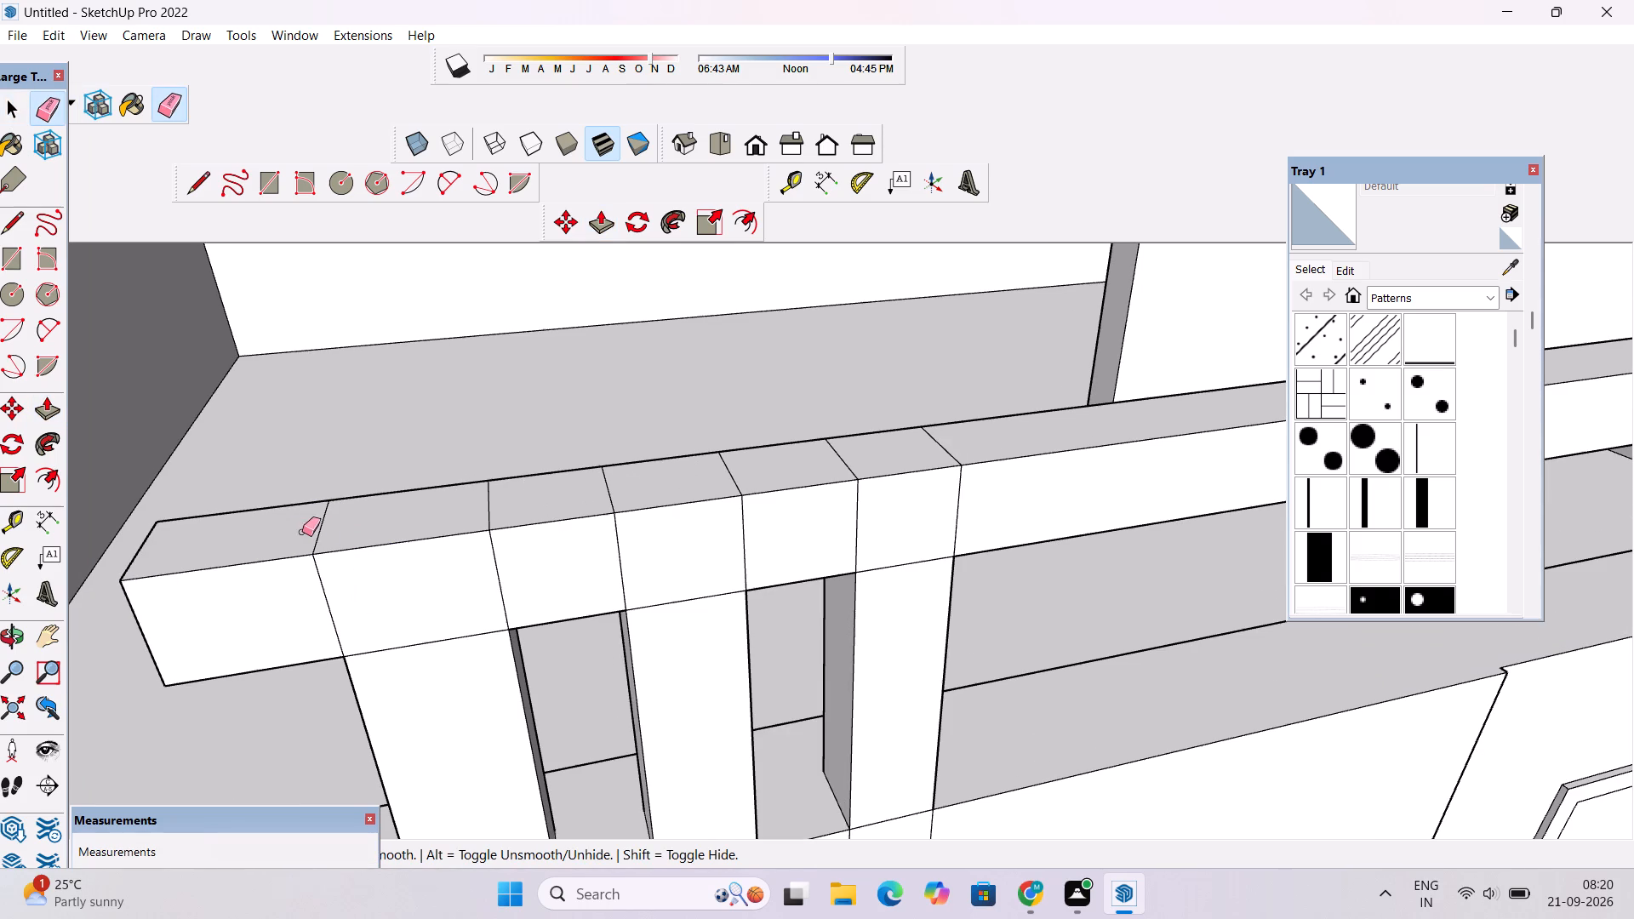
left_click_drag(302, 532, 875, 441)
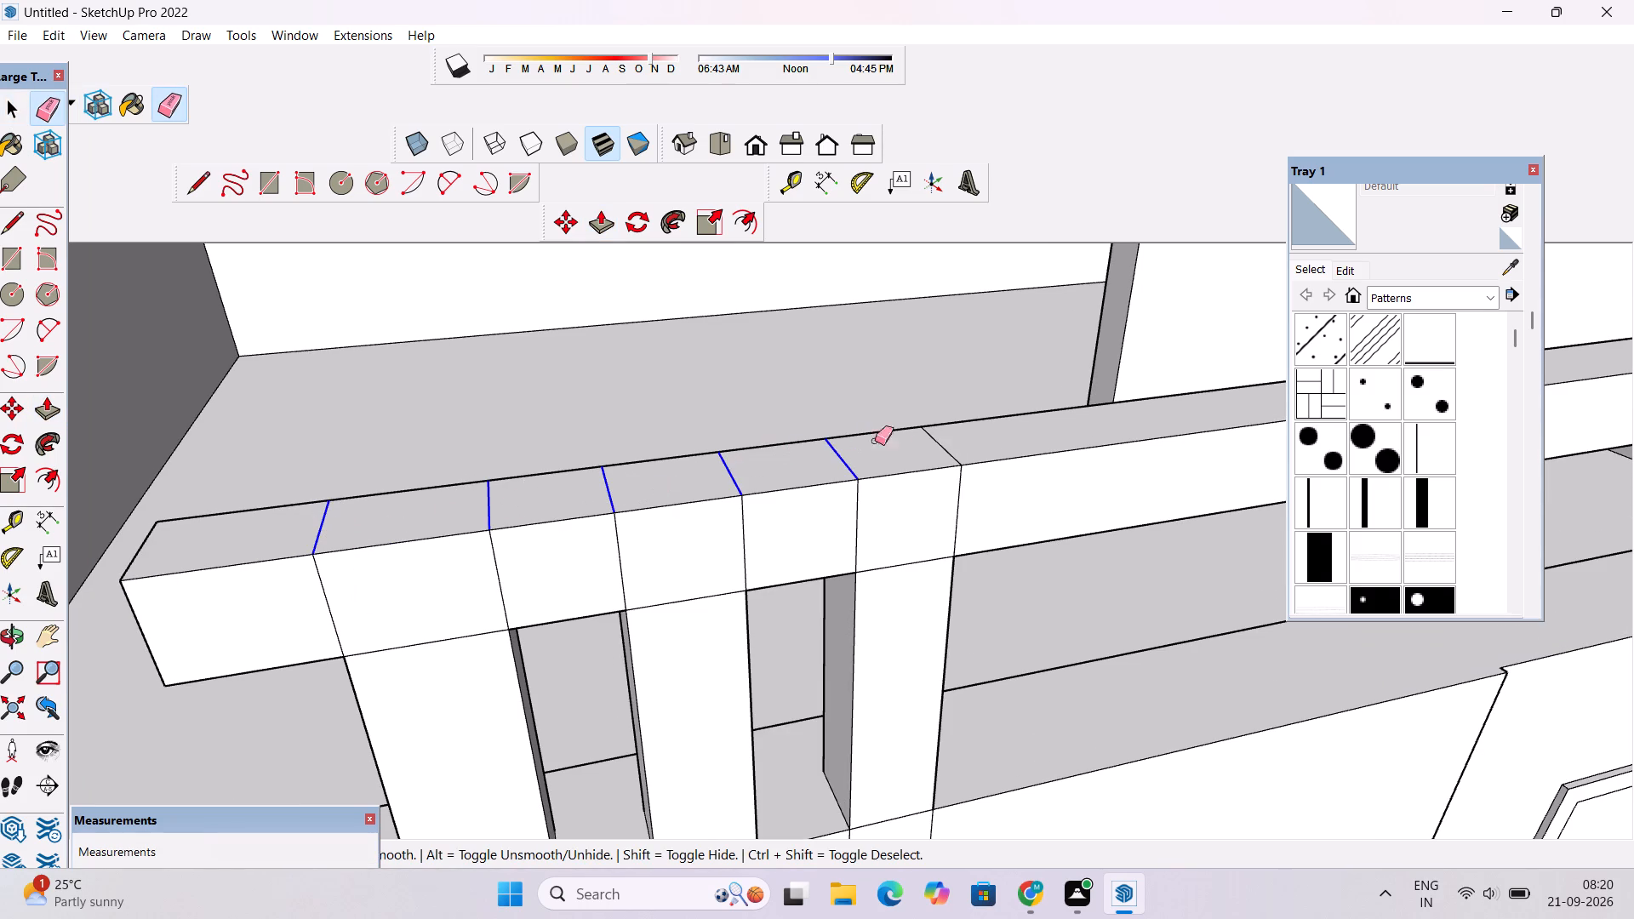
left_click_drag(875, 441, 956, 426)
left_click_drag(1004, 481, 807, 544)
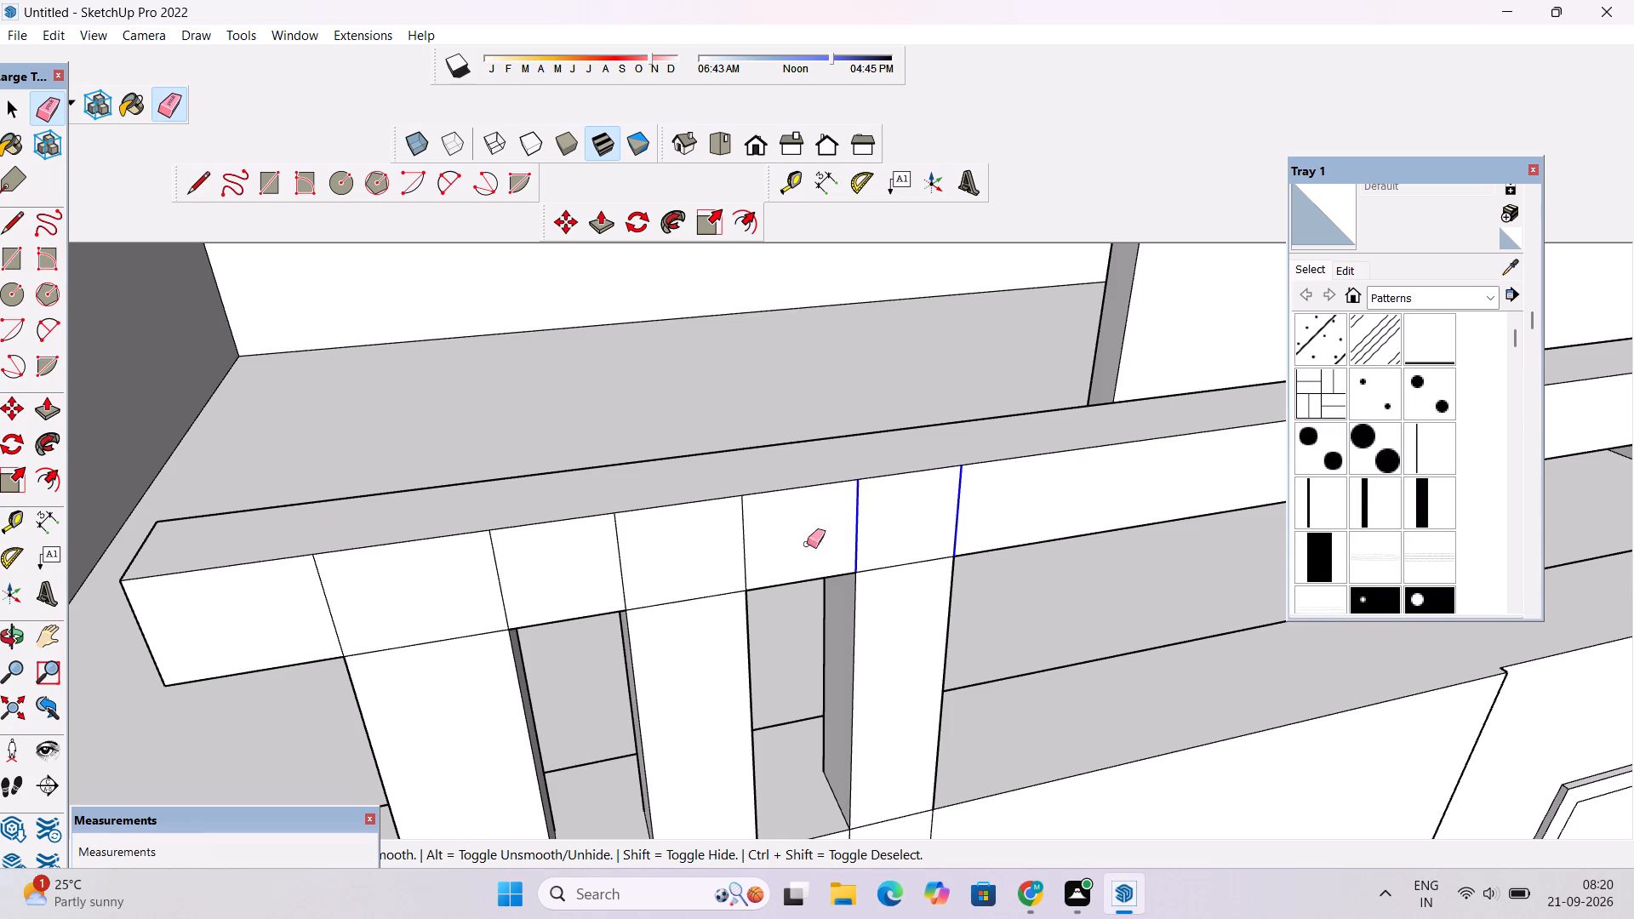
left_click_drag(807, 544, 329, 615)
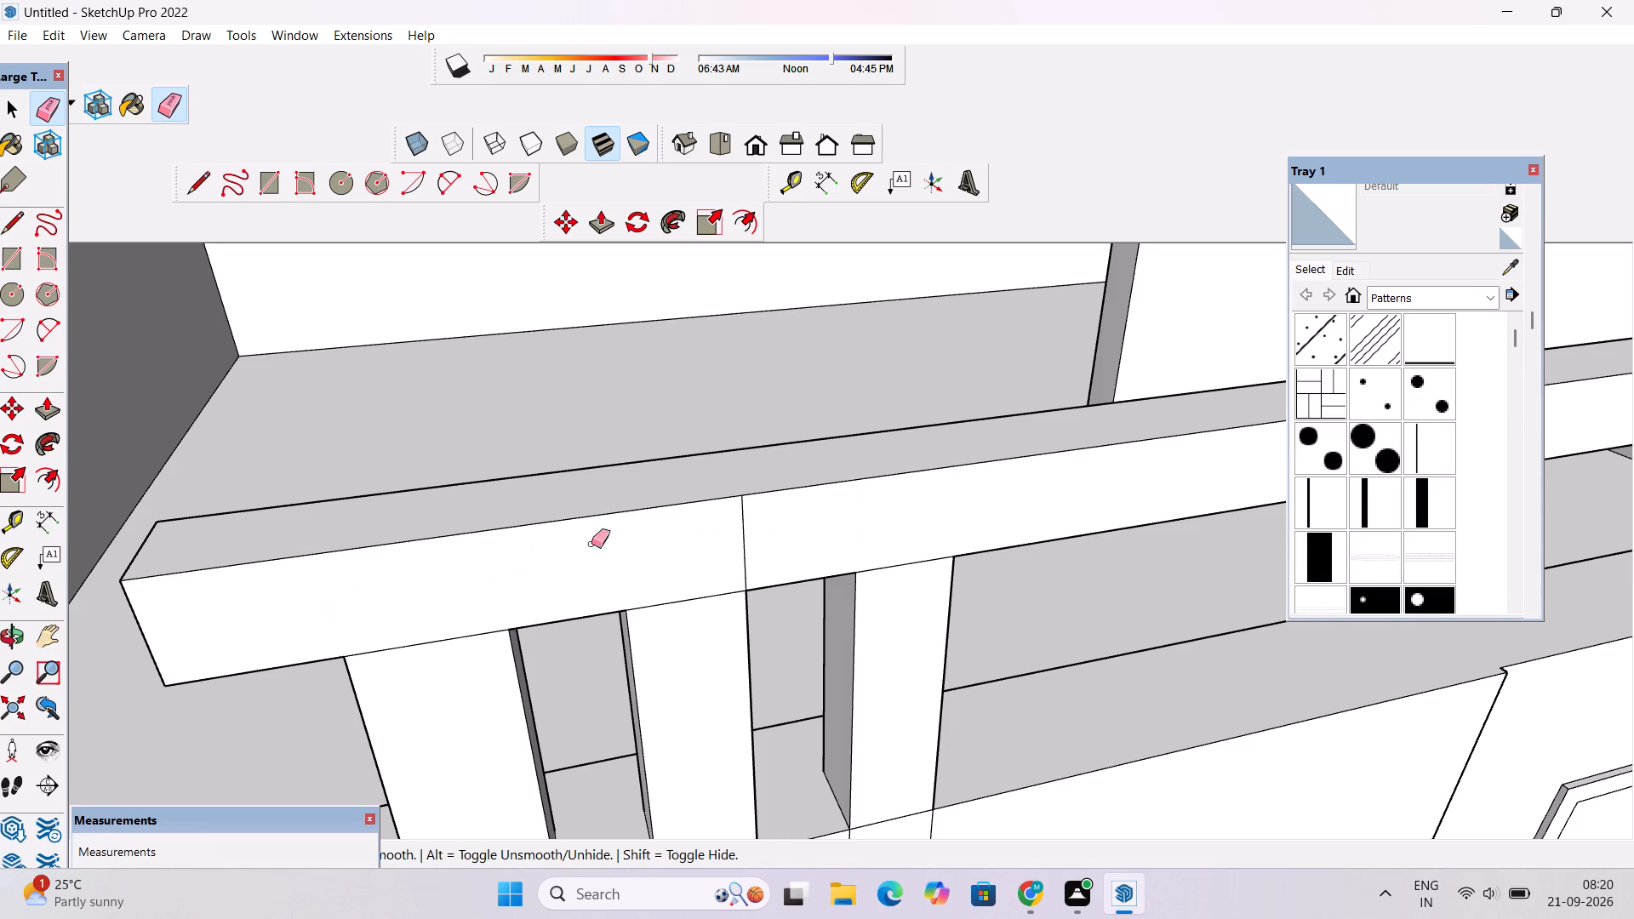
left_click_drag(790, 521, 720, 557)
Erase the vertical dividing lines on the terrace-side face of the top member above the bars.
key("o")
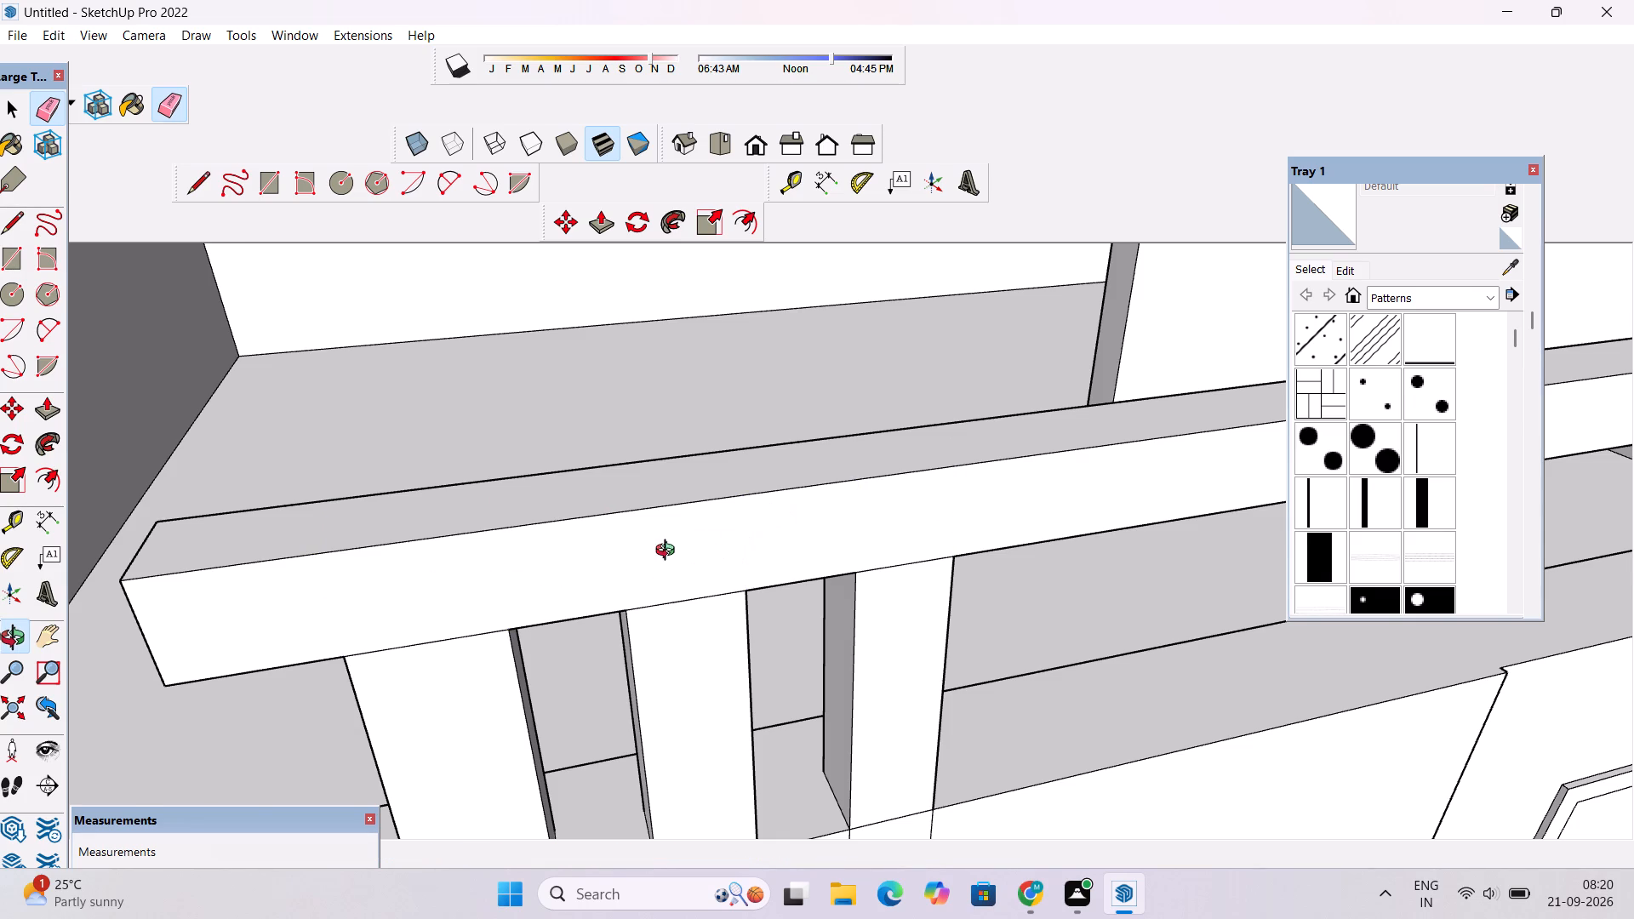
scroll(669, 552, "down", 5)
left_click_drag(626, 638, 841, 562)
scroll(842, 555, "down", 5)
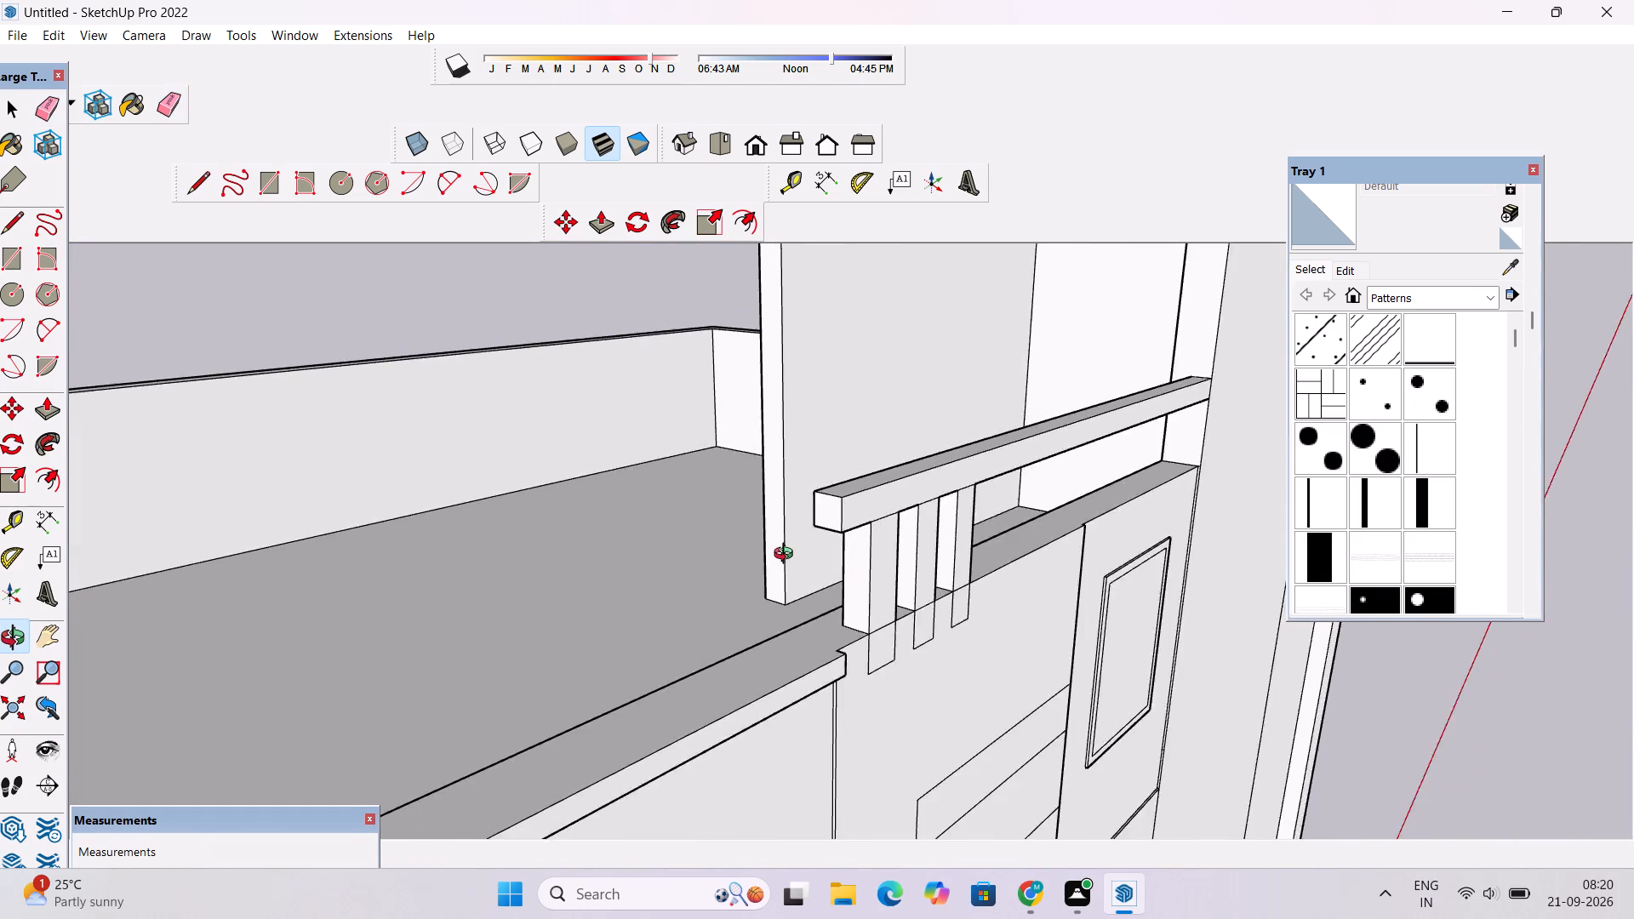
left_click_drag(789, 554, 1111, 612)
left_click_drag(1191, 406, 865, 534, "shift")
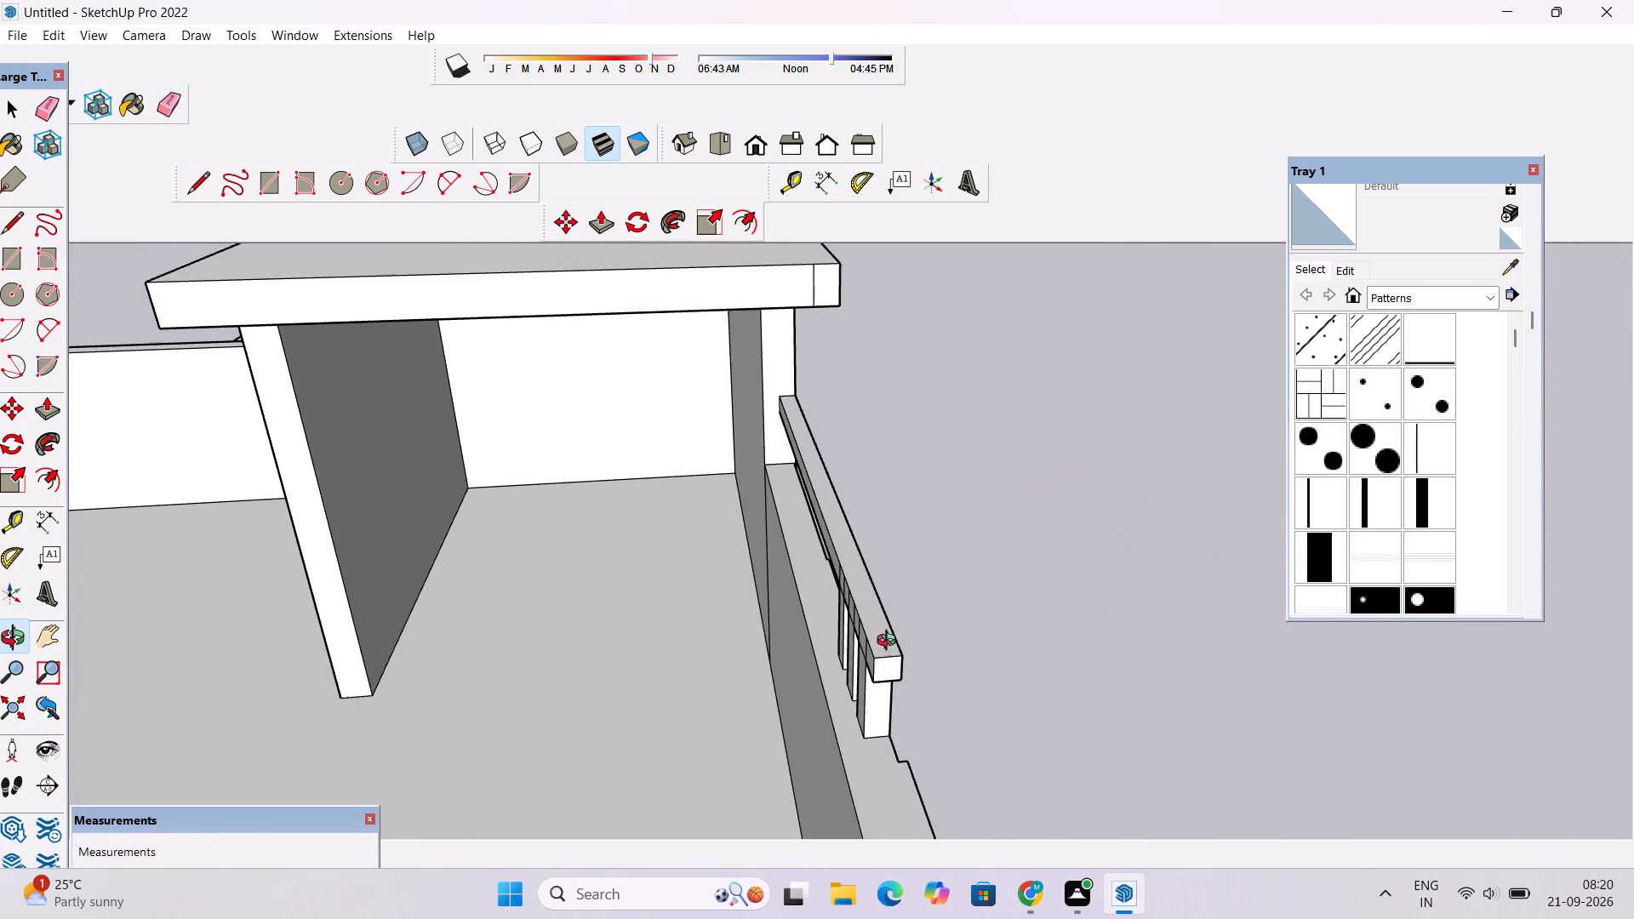
scroll(890, 642, "up", 4)
left_click_drag(838, 692, 975, 592)
scroll(969, 494, "up", 4)
scroll(980, 468, "down", 6)
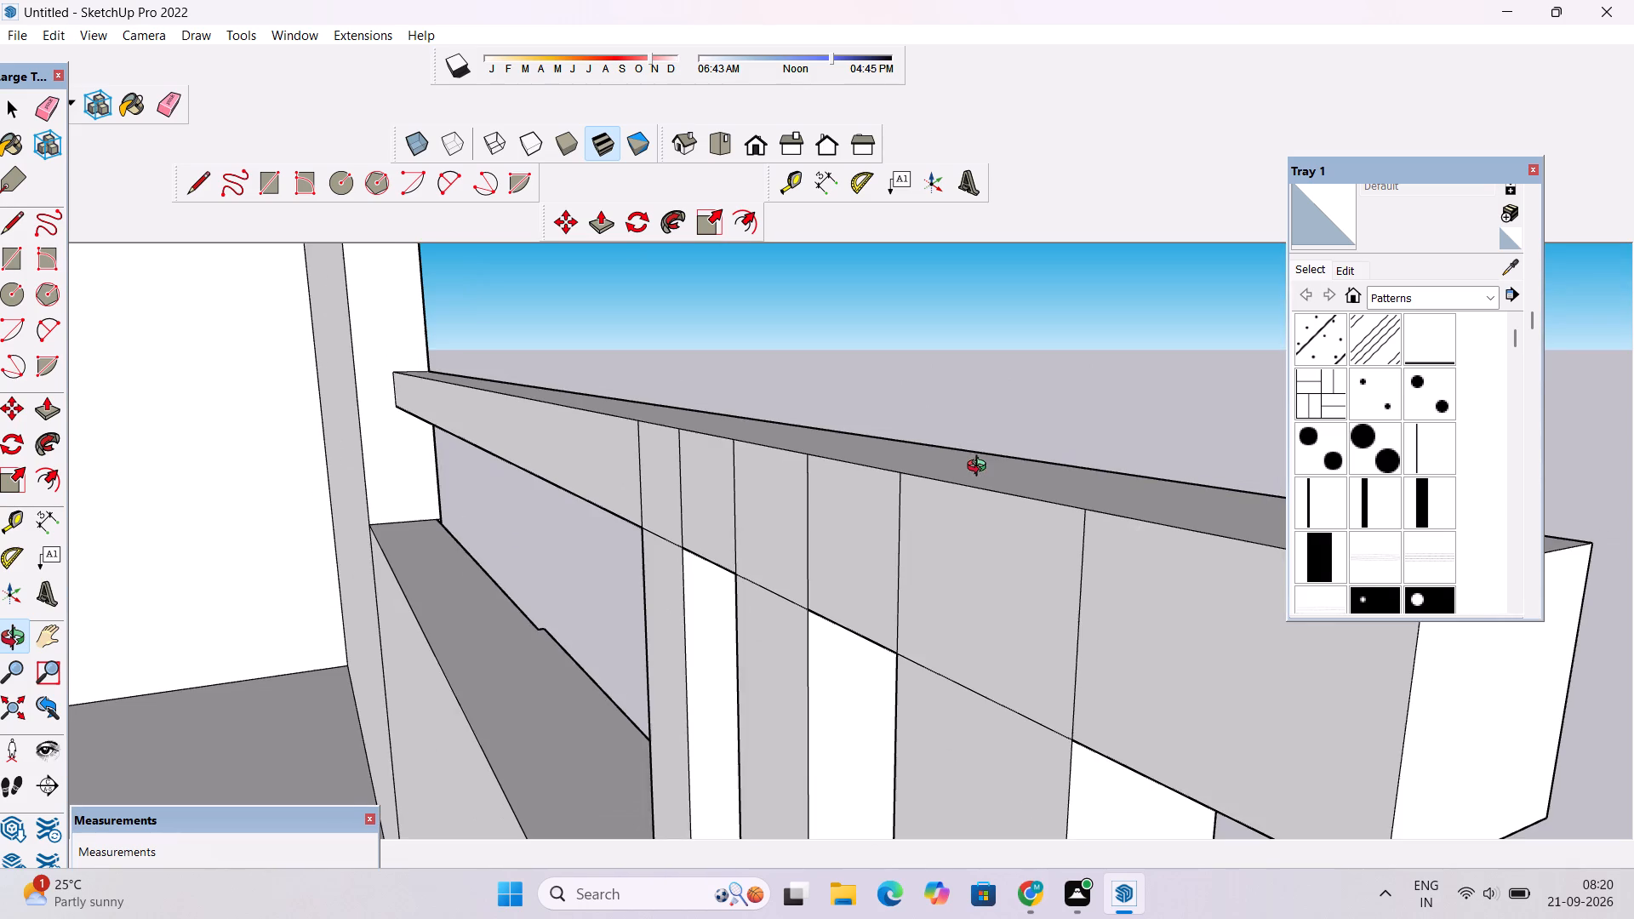
scroll(978, 469, "down", 8)
scroll(971, 465, "up", 1)
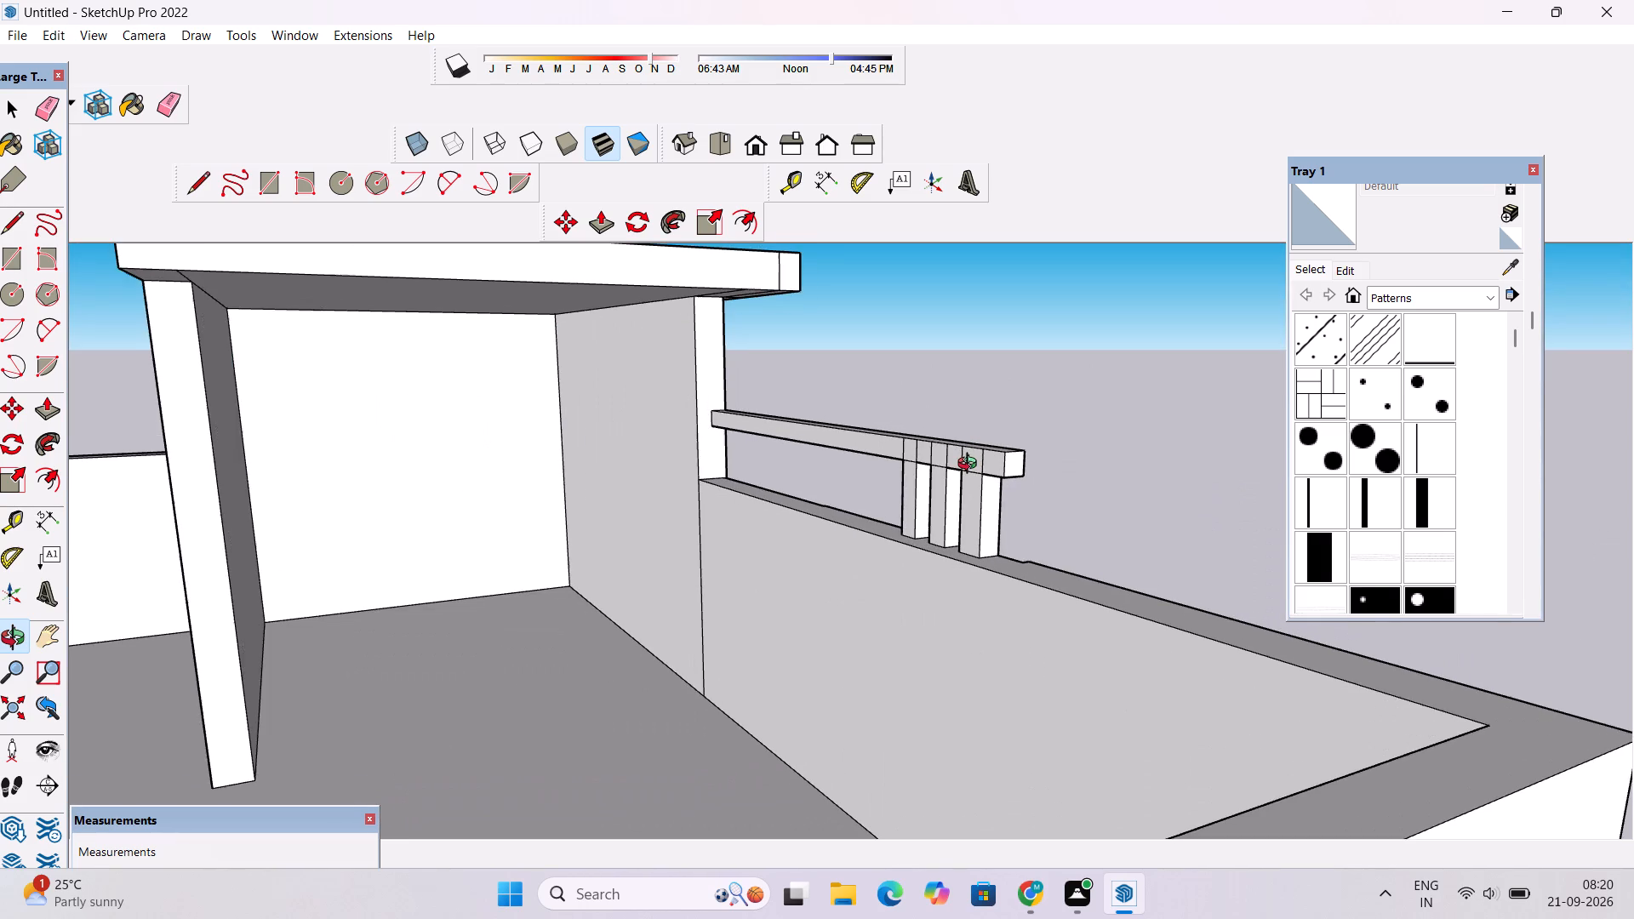
scroll(971, 465, "up", 1)
key("e")
scroll(971, 465, "up", 8)
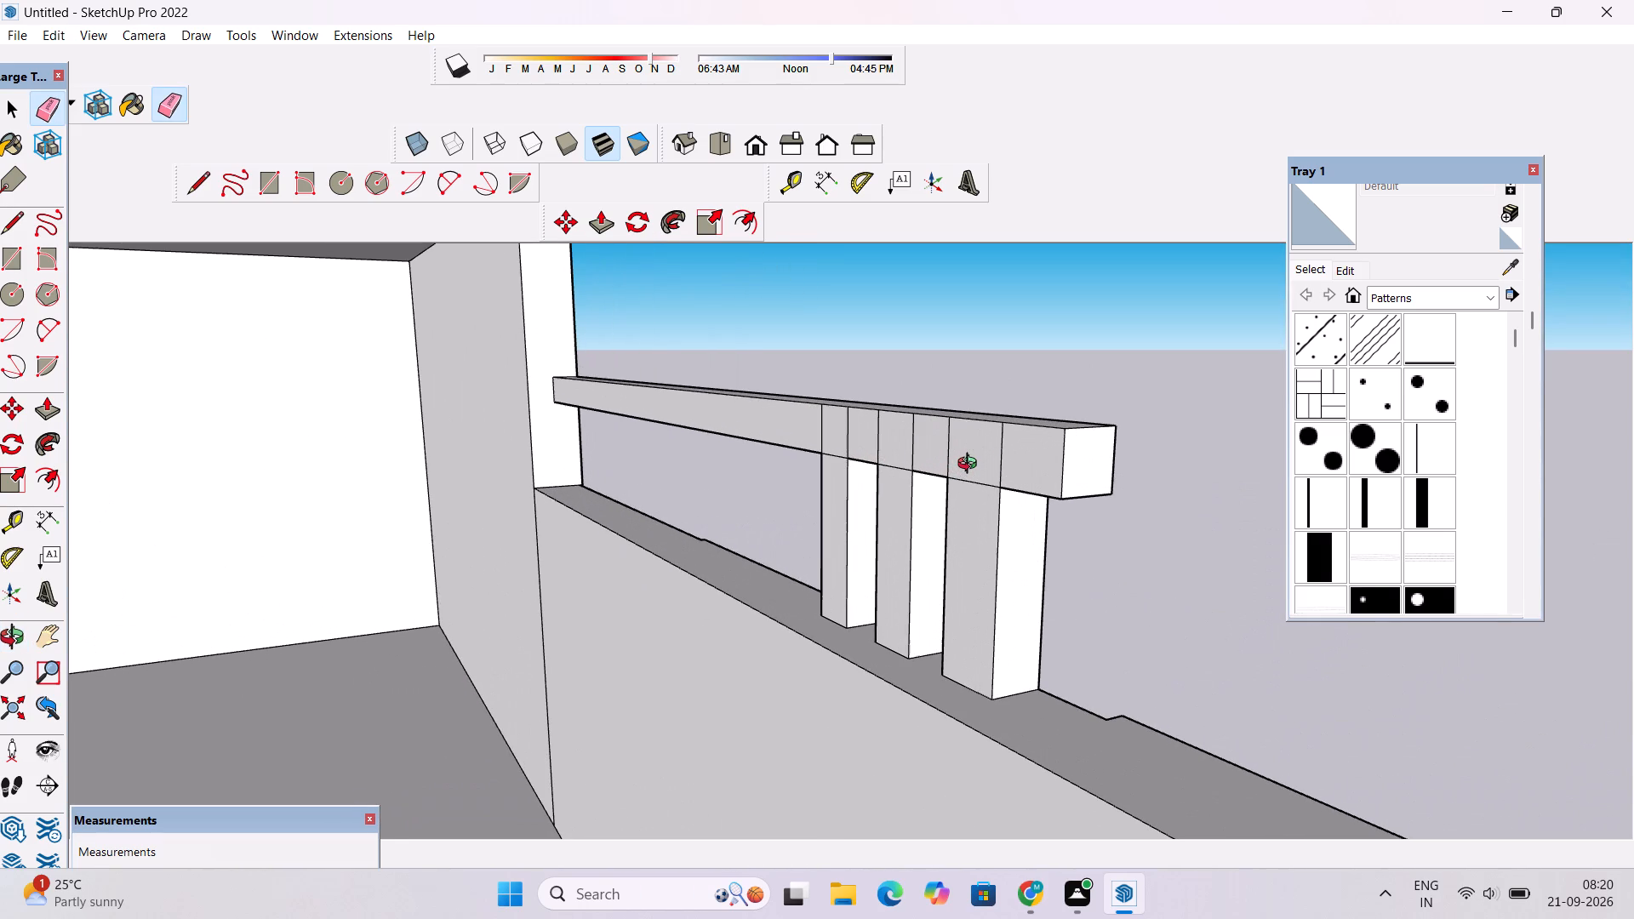
key("e")
left_click_drag(1006, 458, 945, 458)
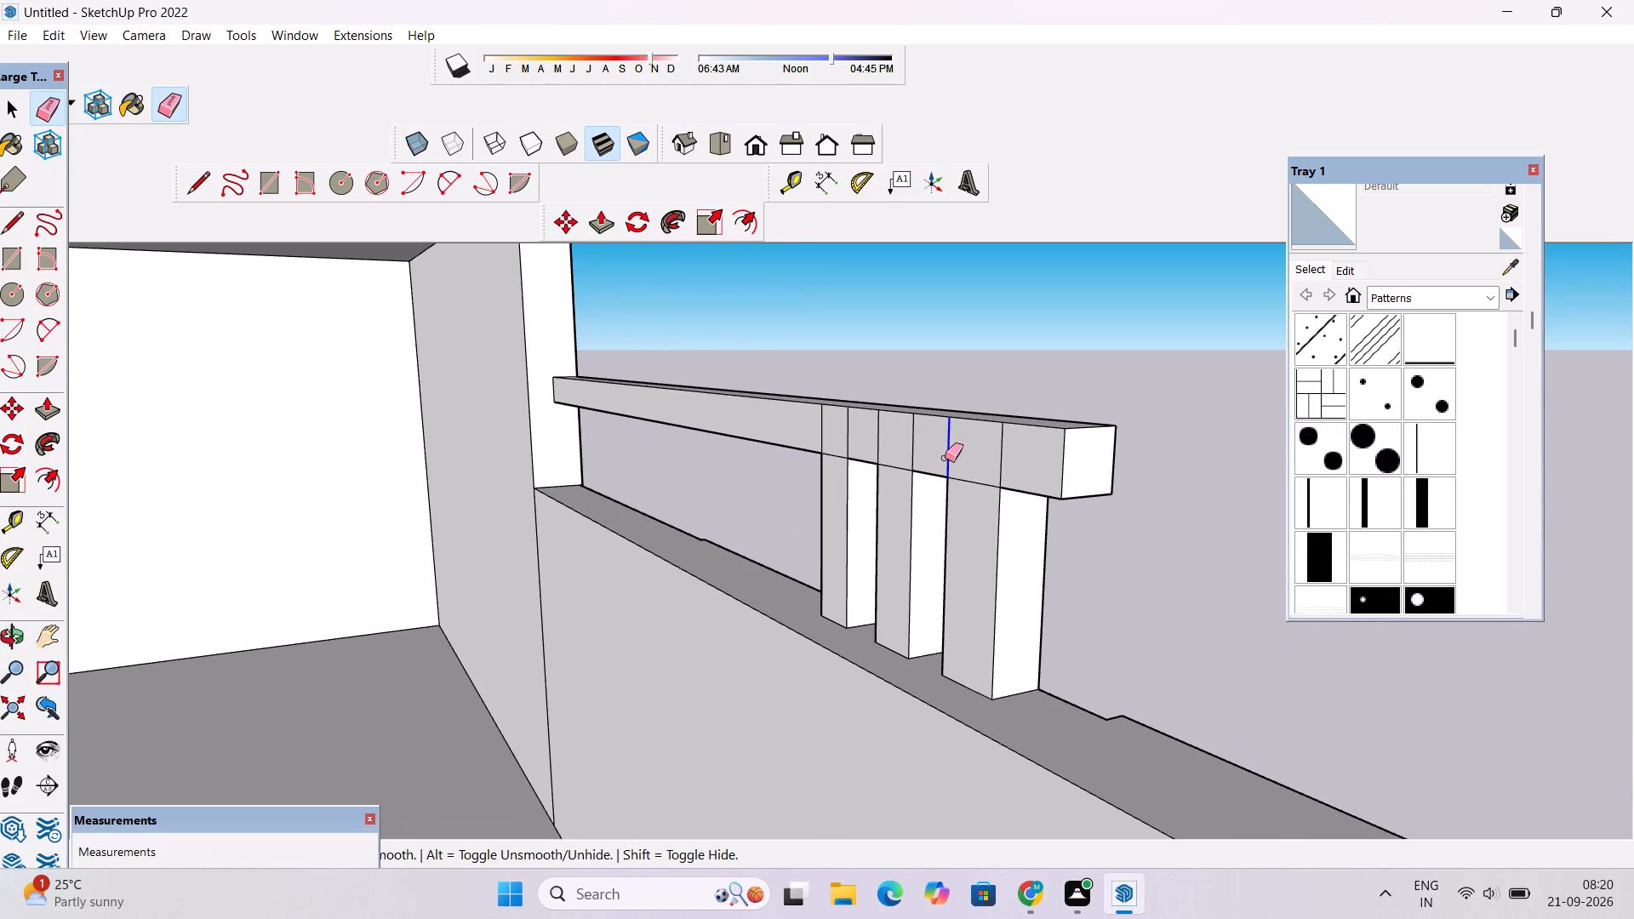
left_click_drag(945, 458, 820, 425)
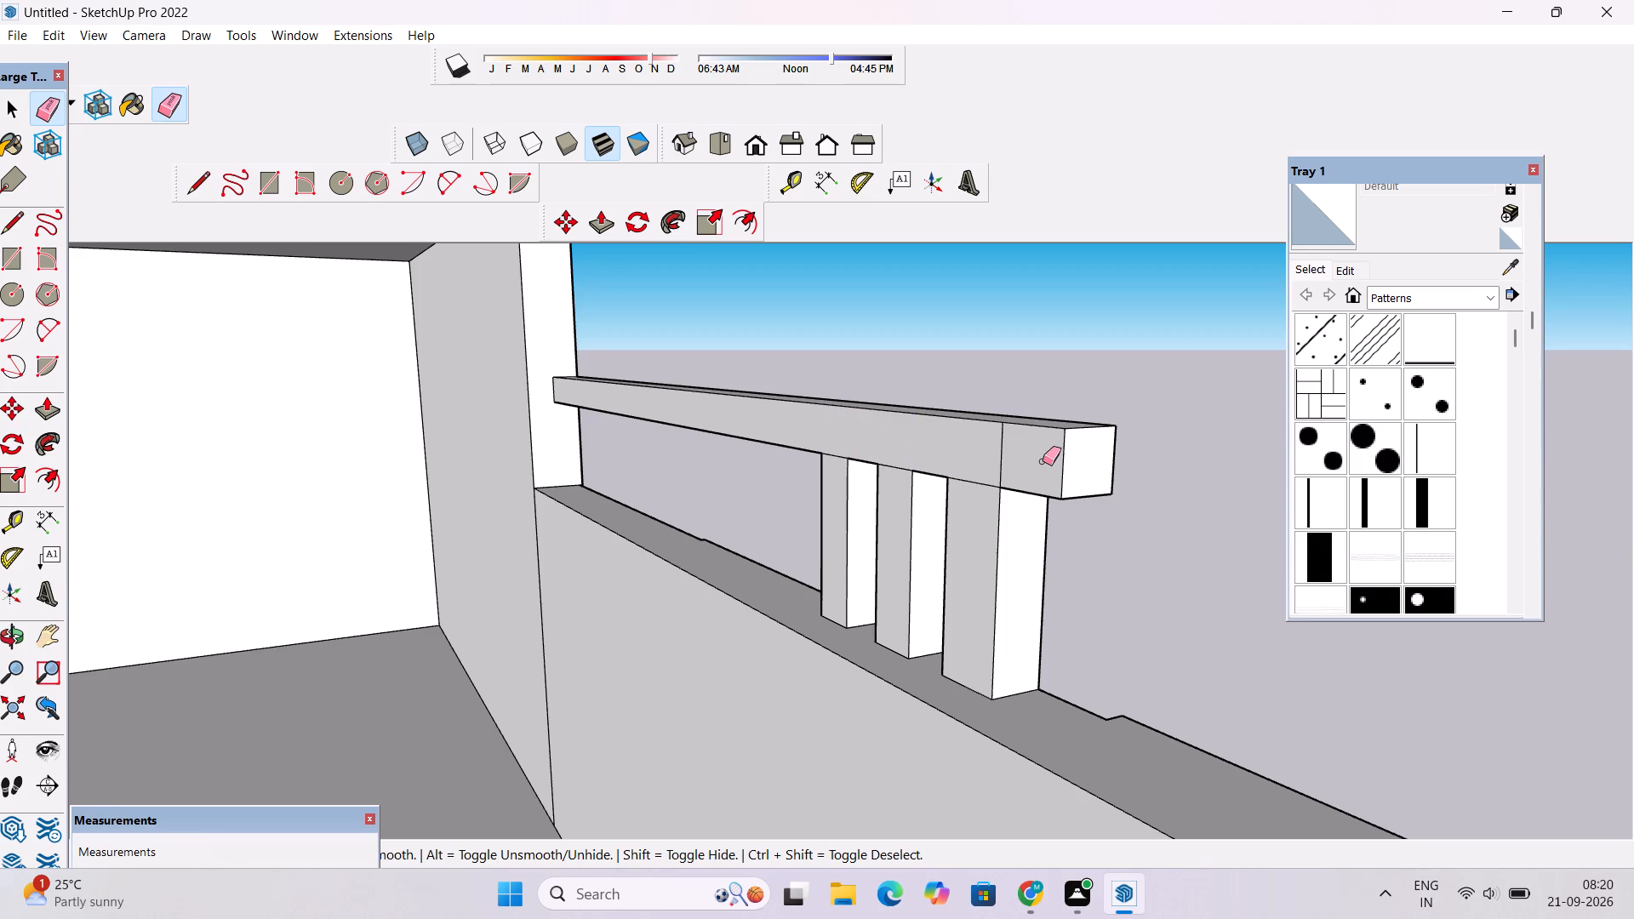
left_click_drag(1021, 462, 996, 459)
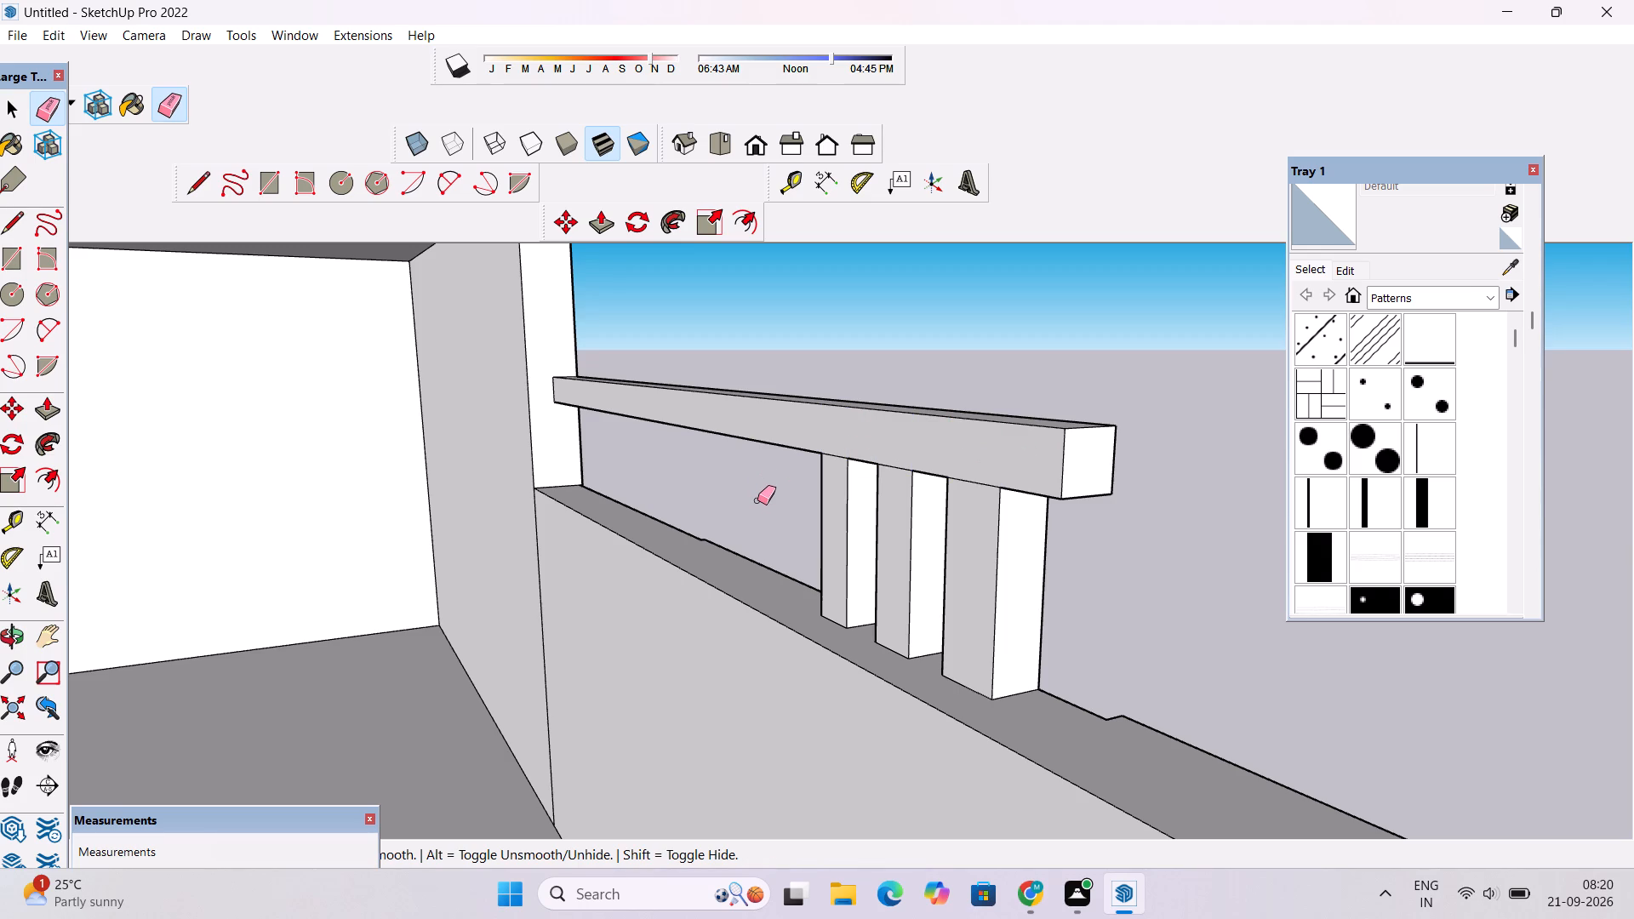
Examine the top member, the three bars and the whole front elevation from the terrace and the street side.
scroll(757, 500, "down", 2)
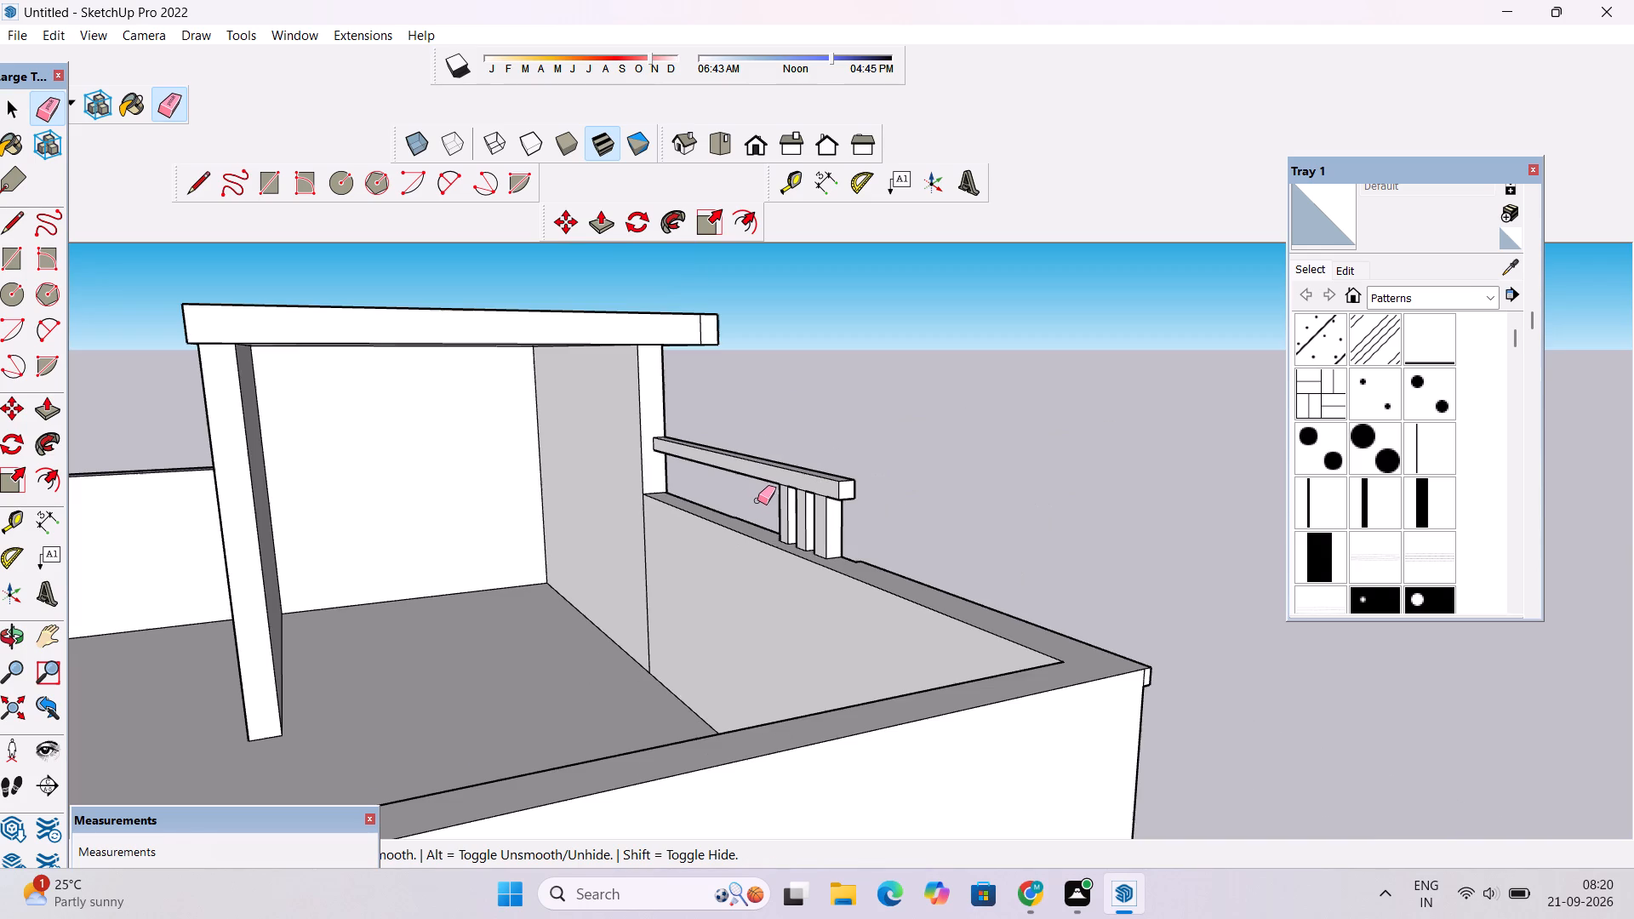
scroll(754, 493, "up", 2)
key("o")
scroll(746, 485, "down", 7)
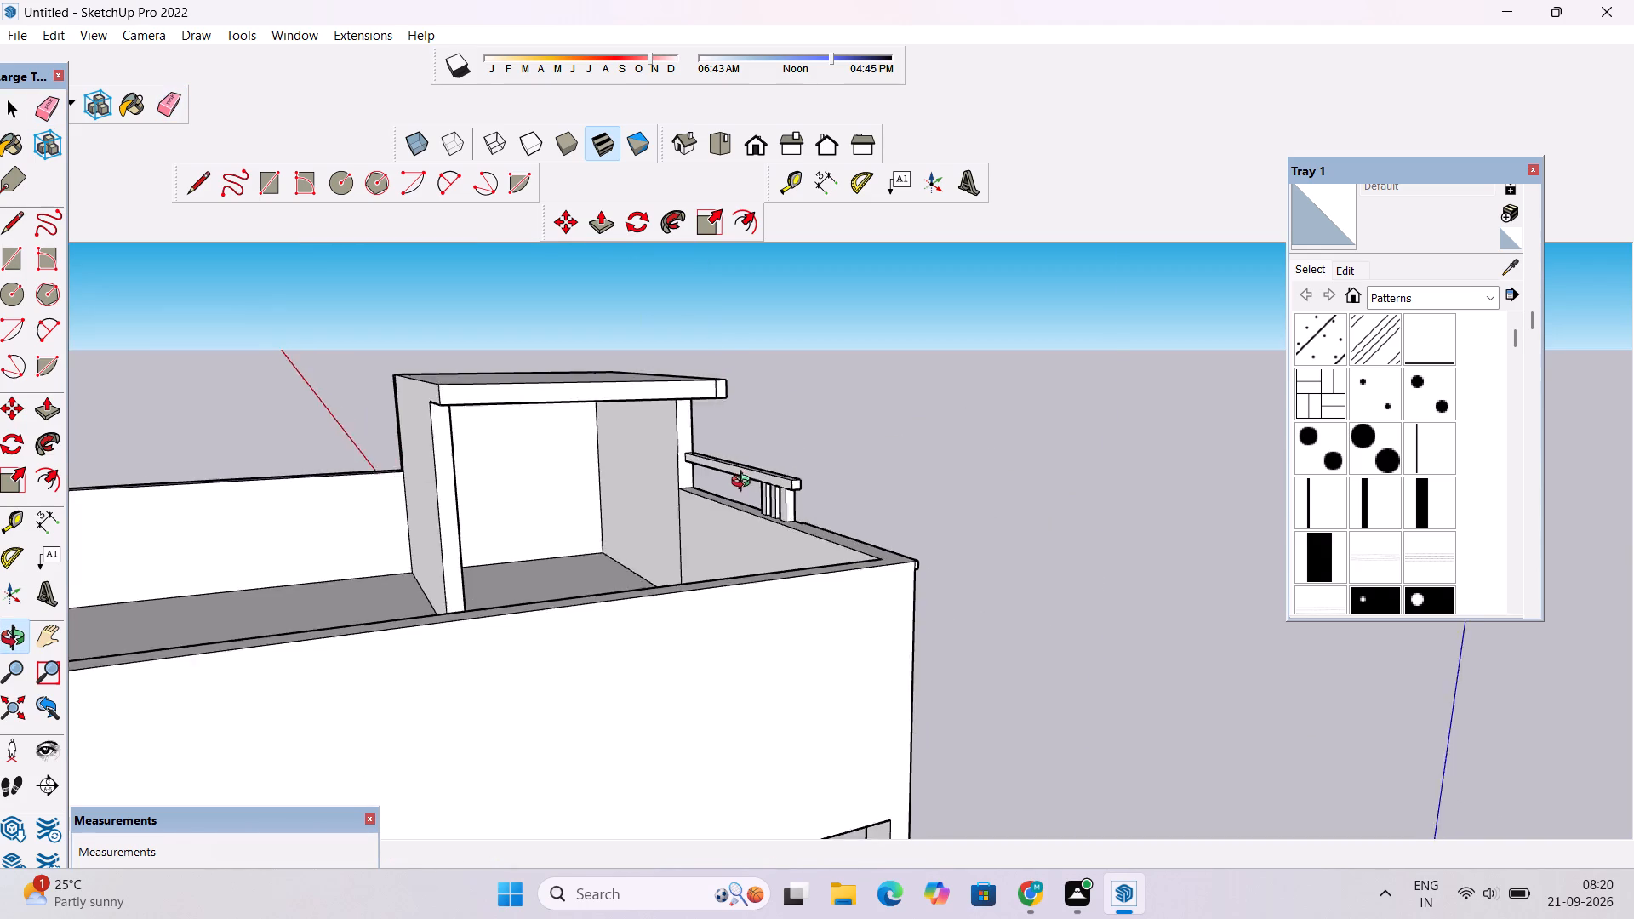
scroll(745, 483, "down", 1)
scroll(786, 478, "up", 5)
left_click_drag(849, 476, 549, 521)
scroll(722, 457, "up", 4)
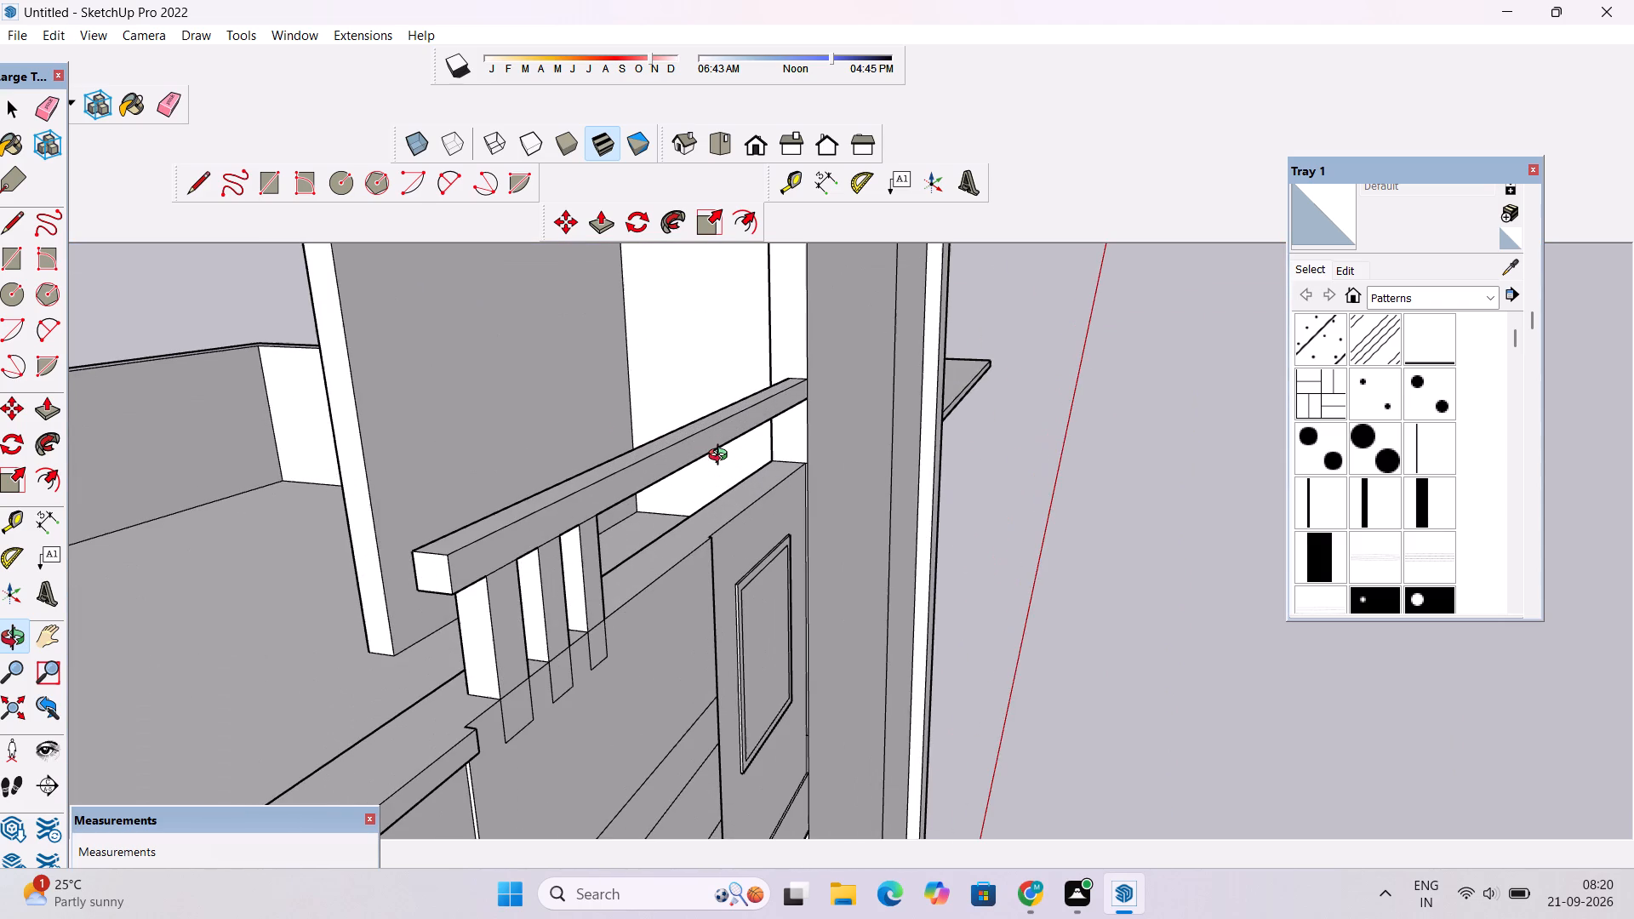
scroll(722, 457, "down", 2)
left_click_drag(722, 457, 634, 478)
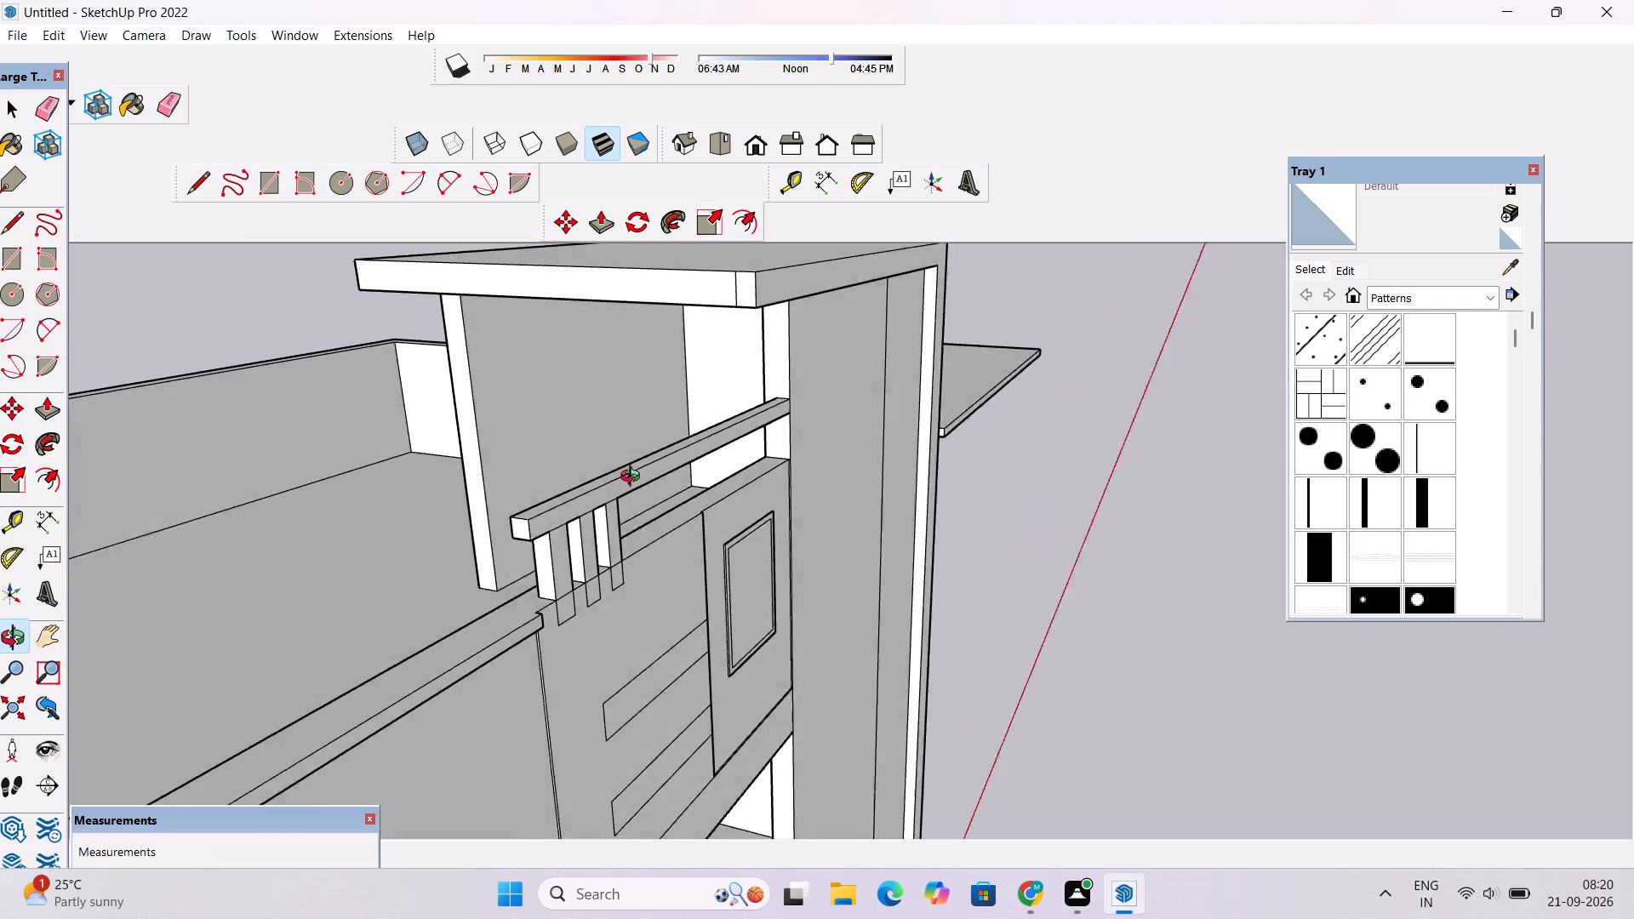
left_click_drag(634, 478, 467, 499)
left_click_drag(659, 540, 551, 550)
left_click_drag(478, 528, 594, 556, "shift")
scroll(610, 554, "up", 4)
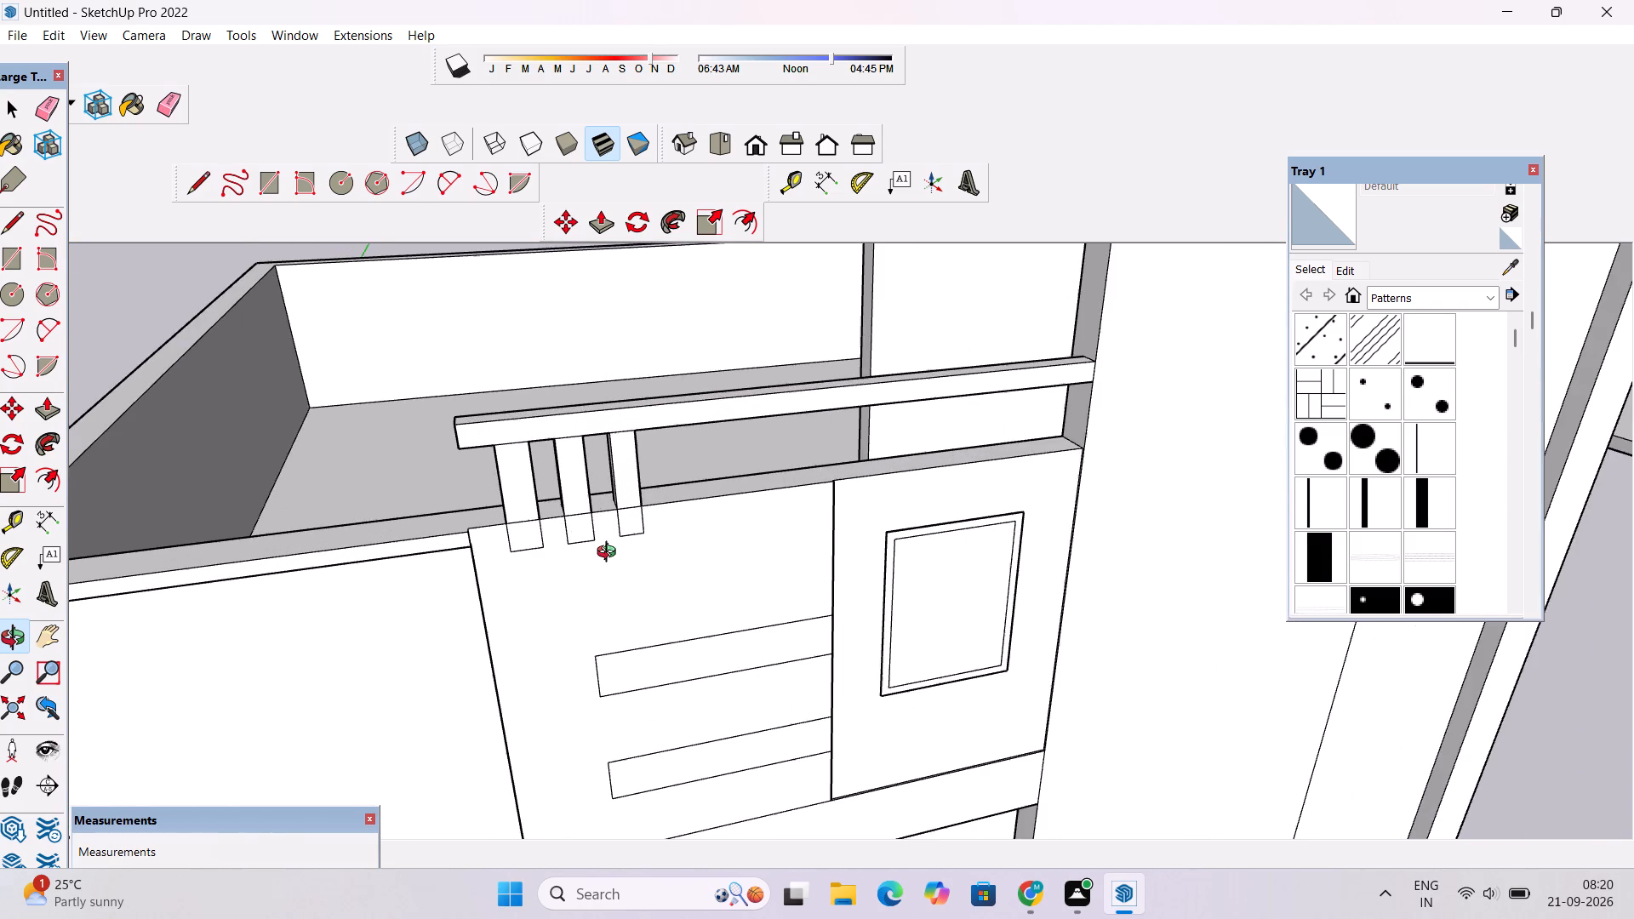
left_click_drag(623, 576, 601, 563)
scroll(564, 525, "down", 5)
left_click_drag(579, 520, 649, 542, "shift")
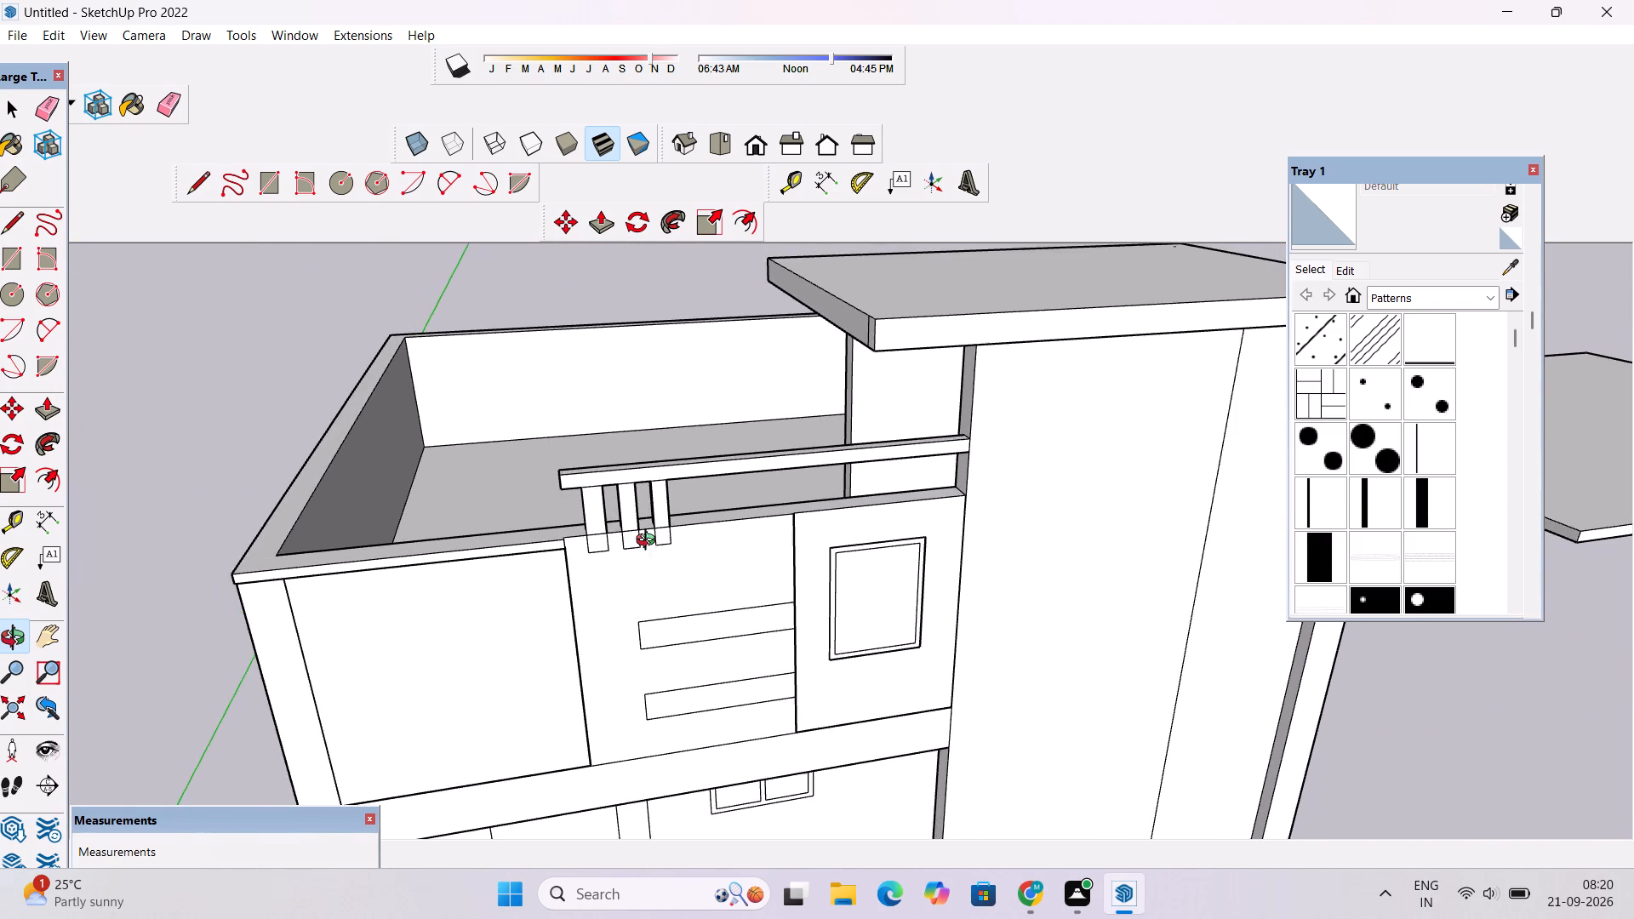
scroll(649, 542, "down", 6)
left_click_drag(691, 583, 666, 587)
scroll(663, 579, "down", 2)
left_click_drag(677, 623, 649, 610)
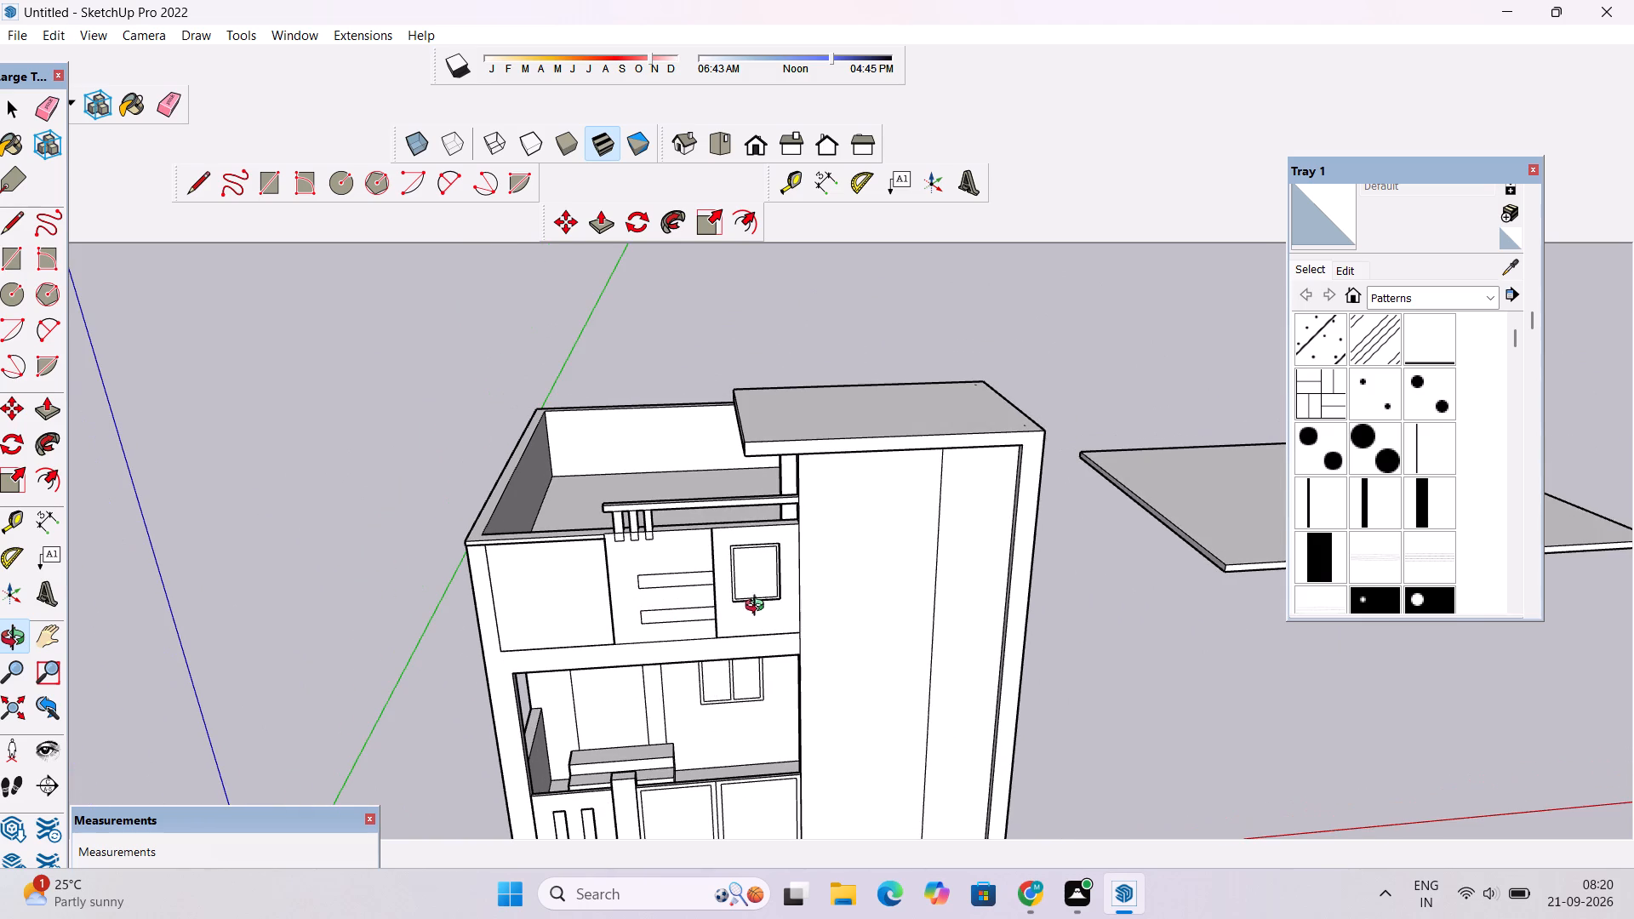
scroll(682, 695, "down", 4)
left_click_drag(683, 687, 787, 648, "shift")
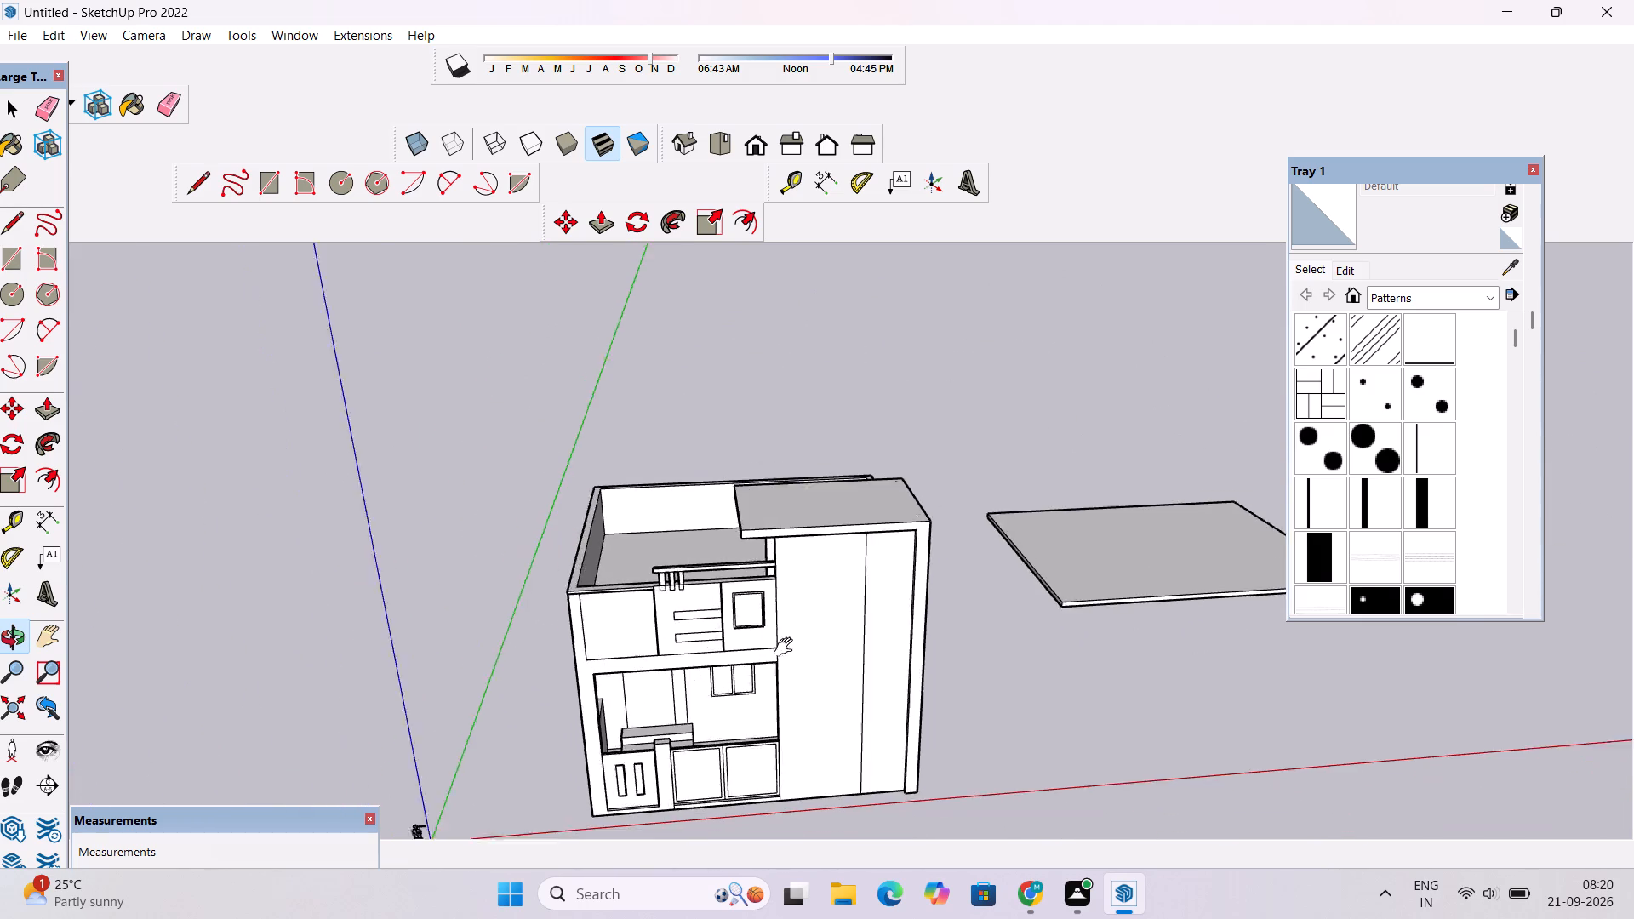
left_click_drag(787, 648, 915, 618, "shift")
left_click_drag(955, 705, 924, 602)
scroll(922, 584, "up", 2)
left_click_drag(922, 582, 825, 602, "shift")
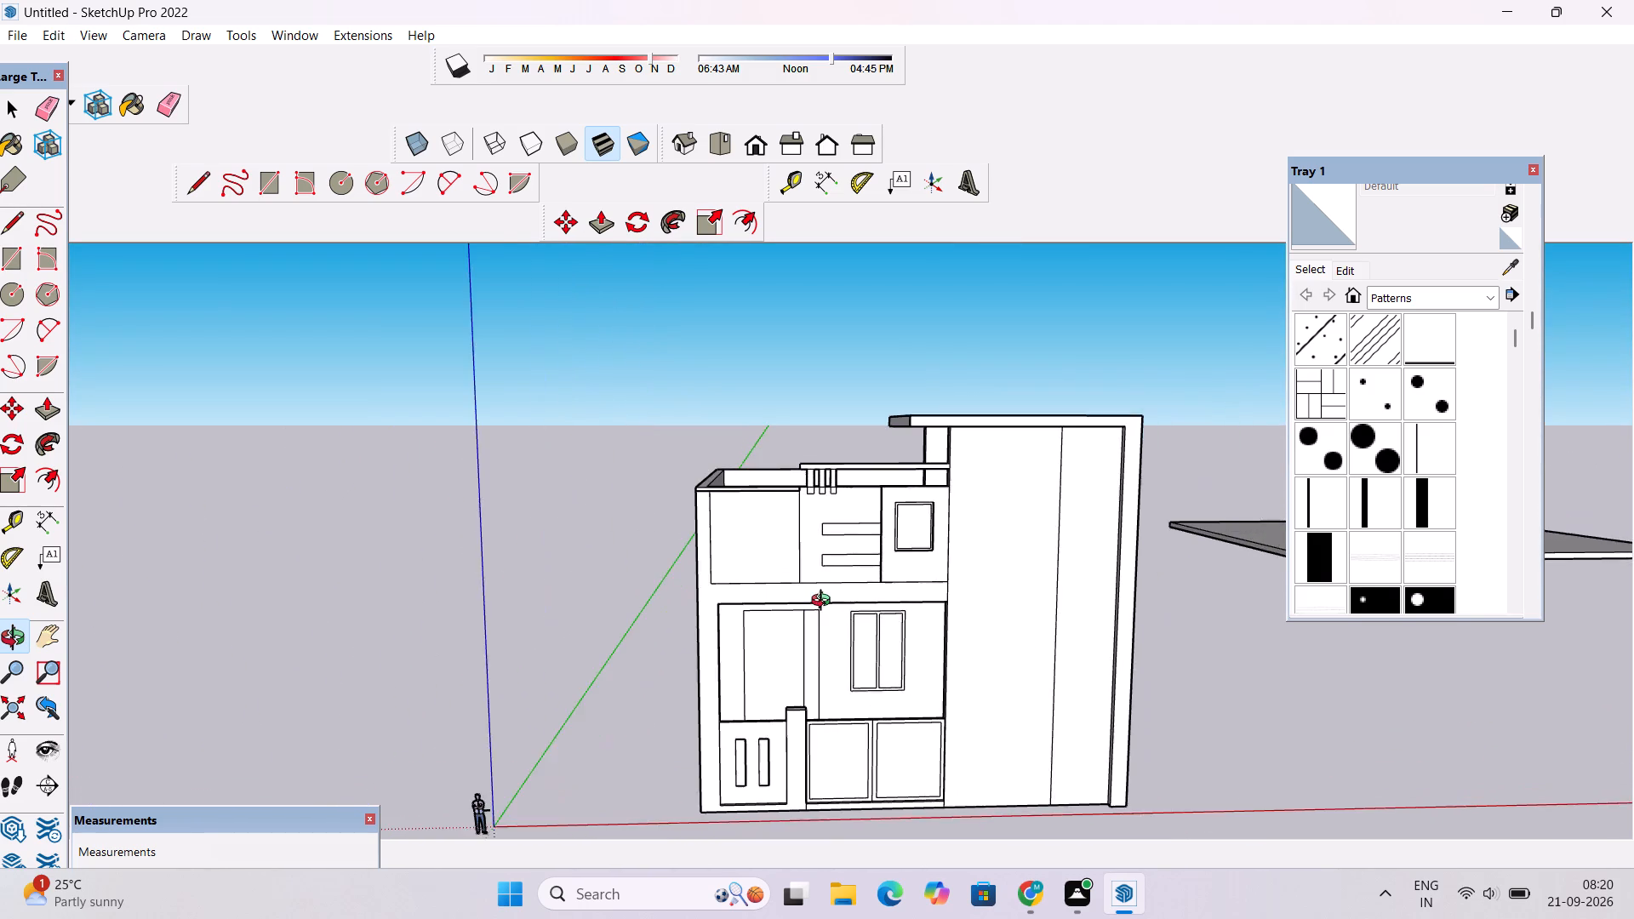
scroll(825, 602, "down", 2)
left_click_drag(868, 605, 868, 669)
Place a horizontal guide about 8' above the lower edge of the blank upper-floor wall panel beside the slotted panel.
scroll(854, 593, "up", 7)
left_click_drag(636, 584, 648, 642)
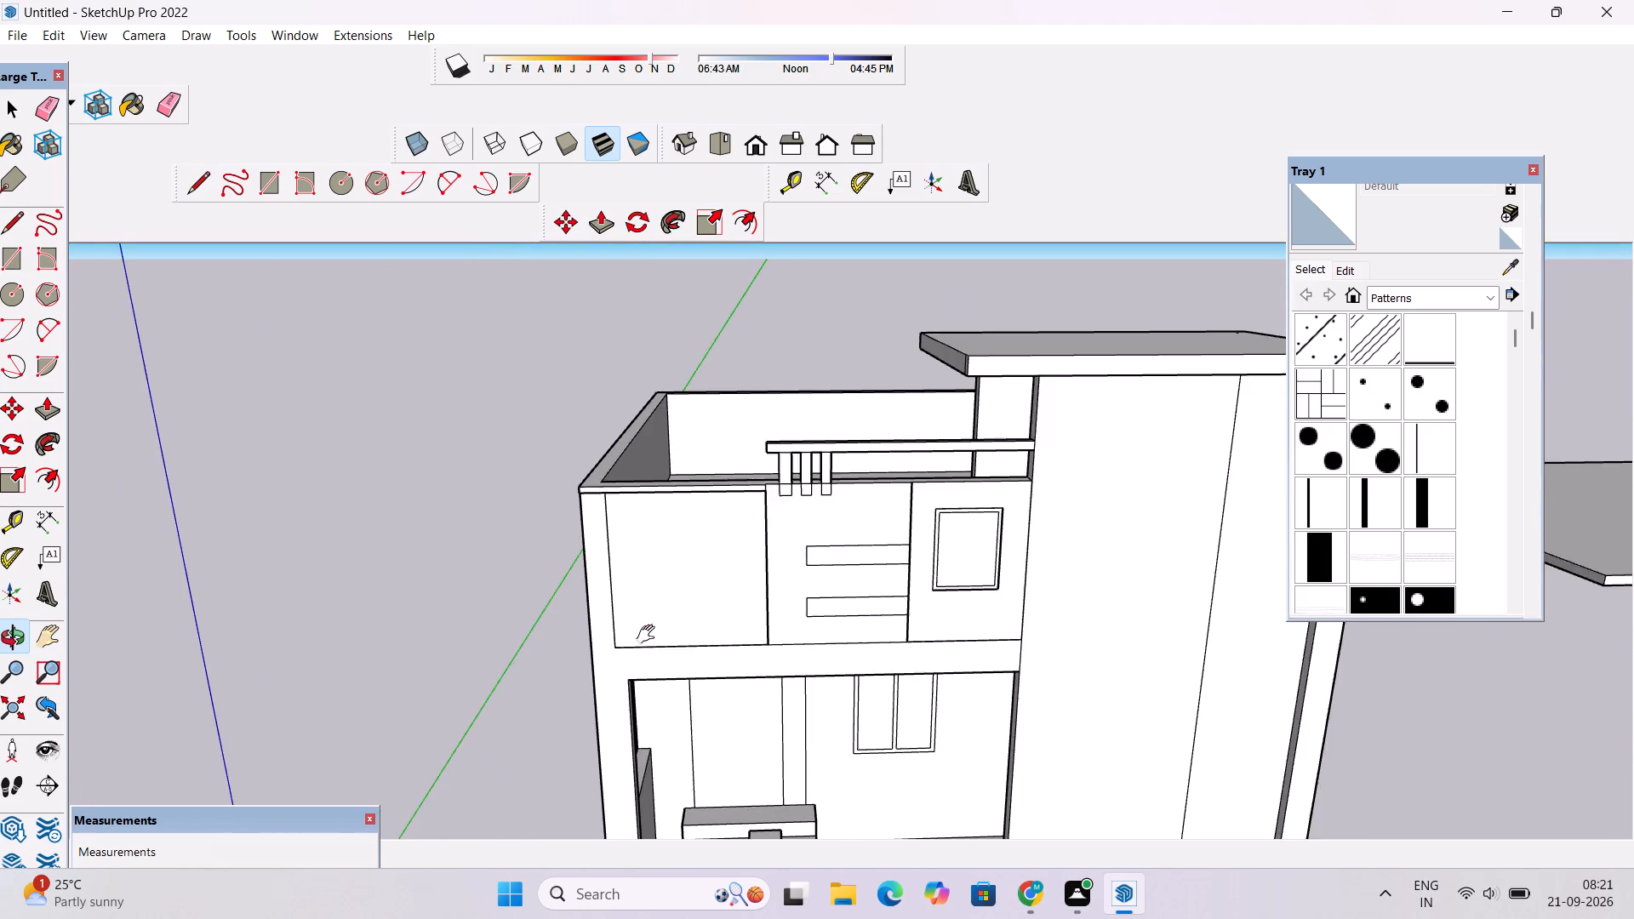
scroll(651, 628, "up", 5)
left_click_drag(660, 638, 963, 686)
scroll(784, 608, "up", 4)
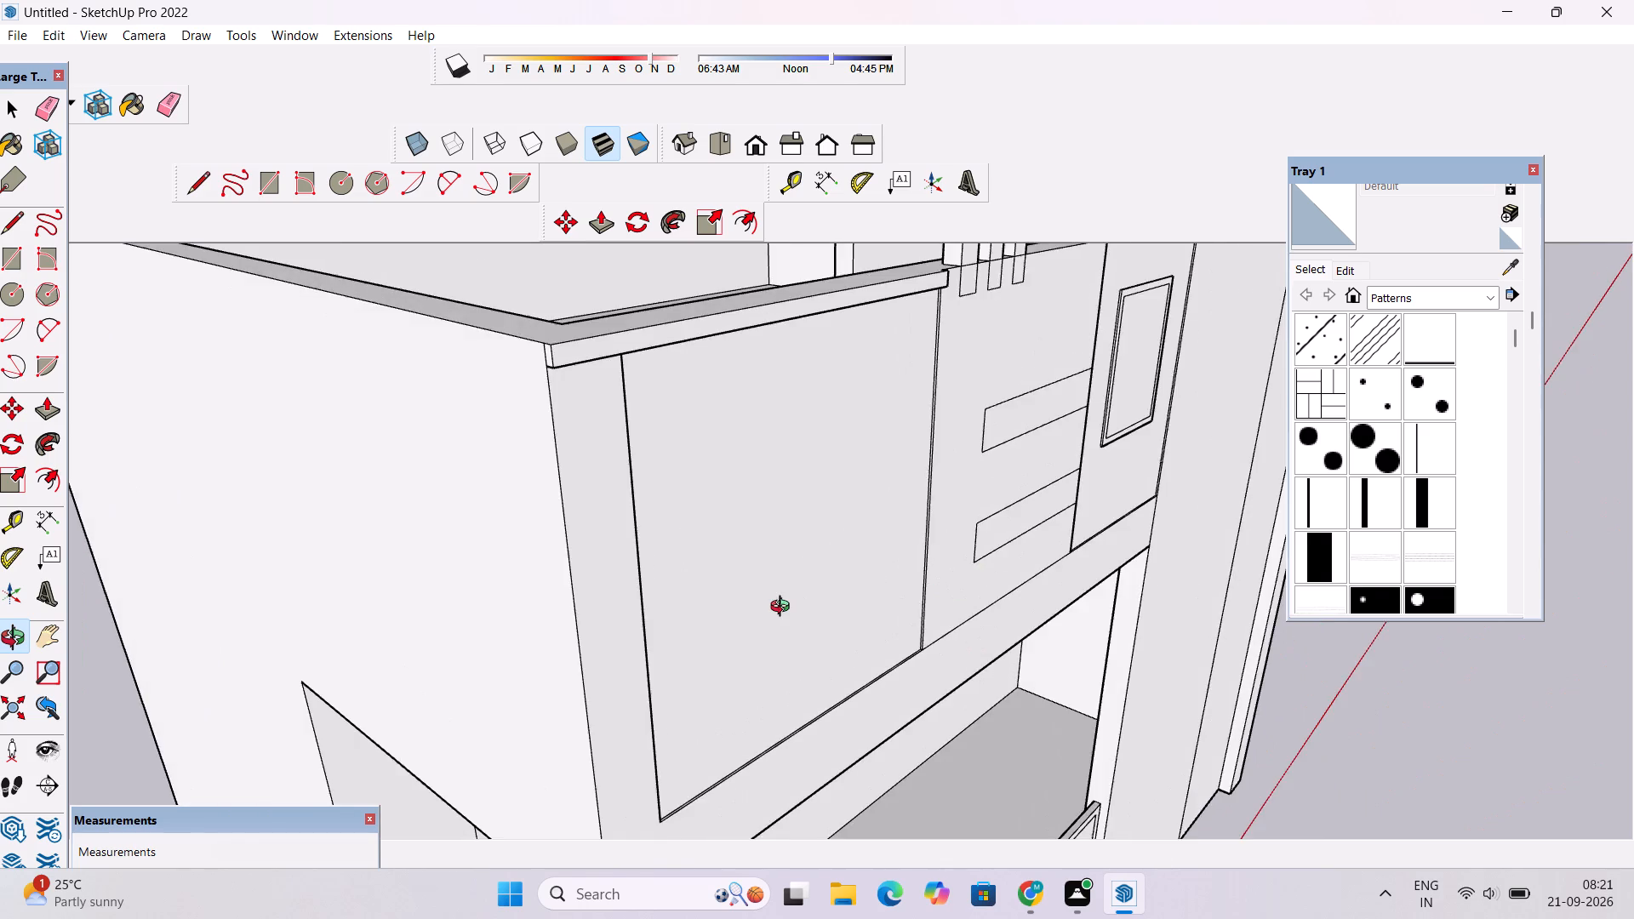
scroll(784, 608, "up", 5)
left_click_drag(890, 711, 851, 613, "shift")
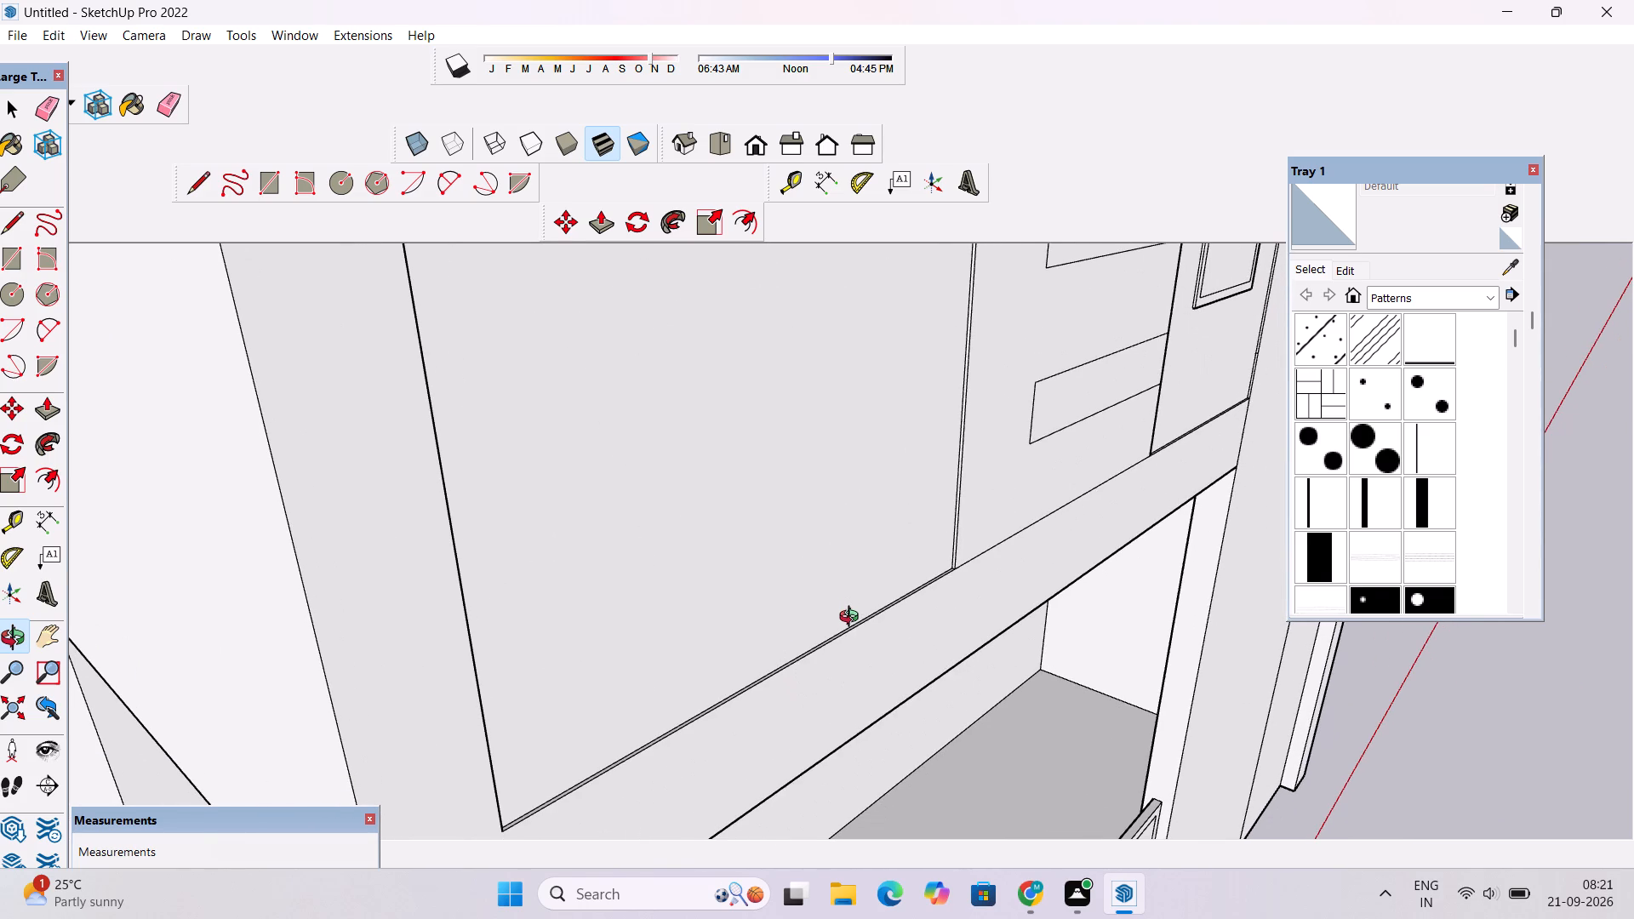
left_click_drag(853, 619, 852, 649)
left_click_drag(849, 688, 837, 705)
scroll(756, 666, "down", 1)
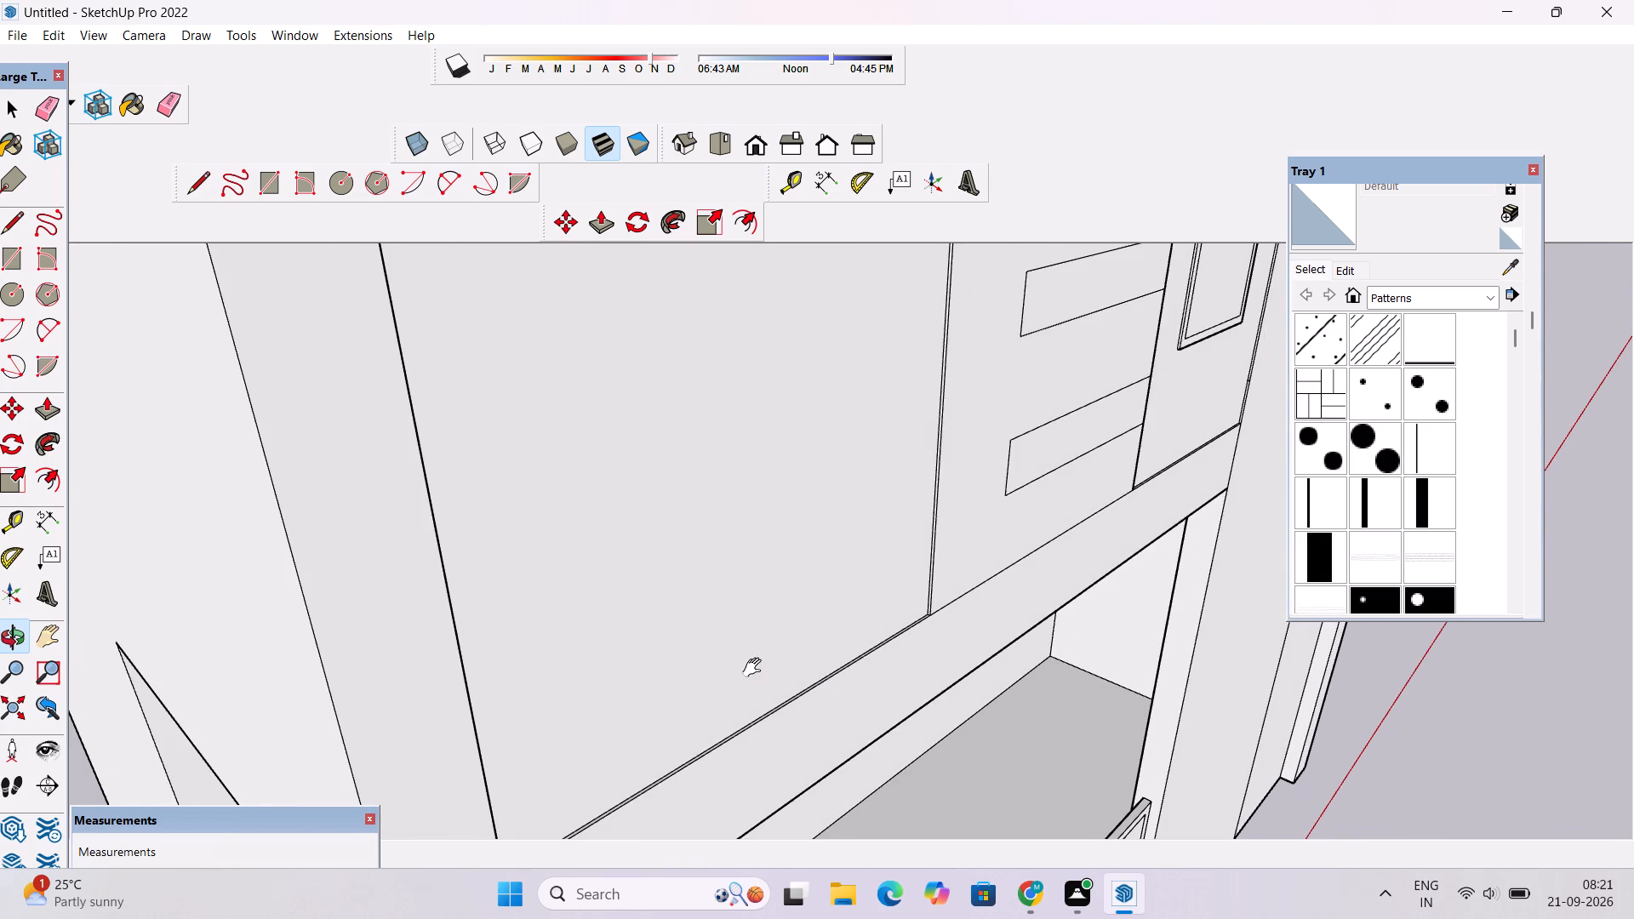
left_click_drag(756, 669, 746, 596, "shift")
key("t")
scroll(708, 676, "up", 13)
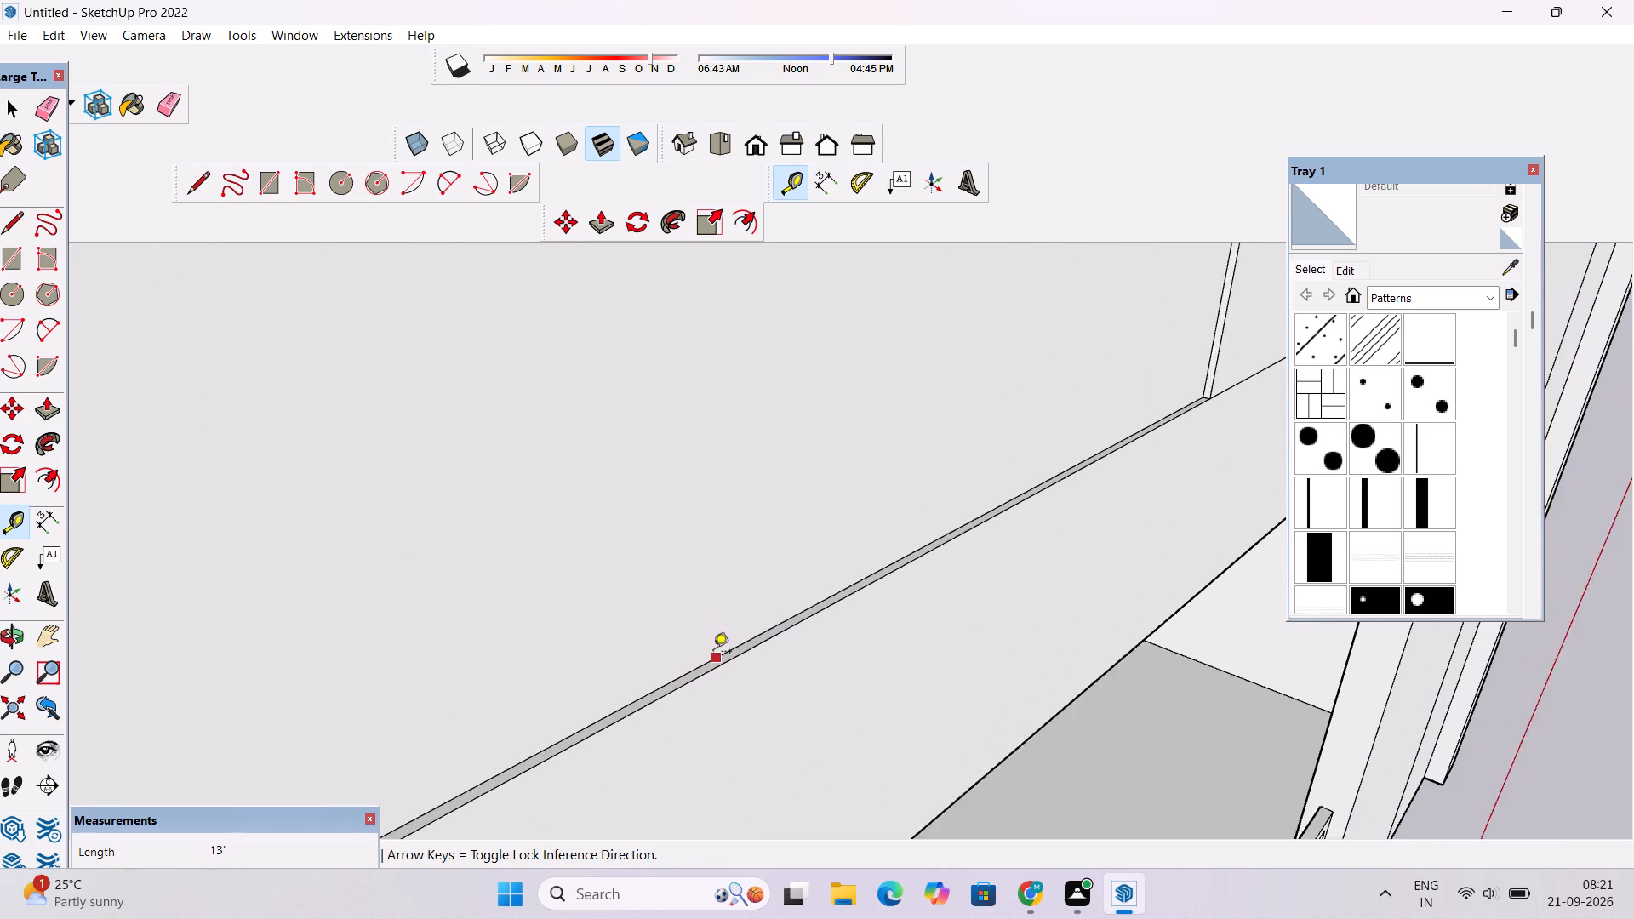
left_click(808, 608)
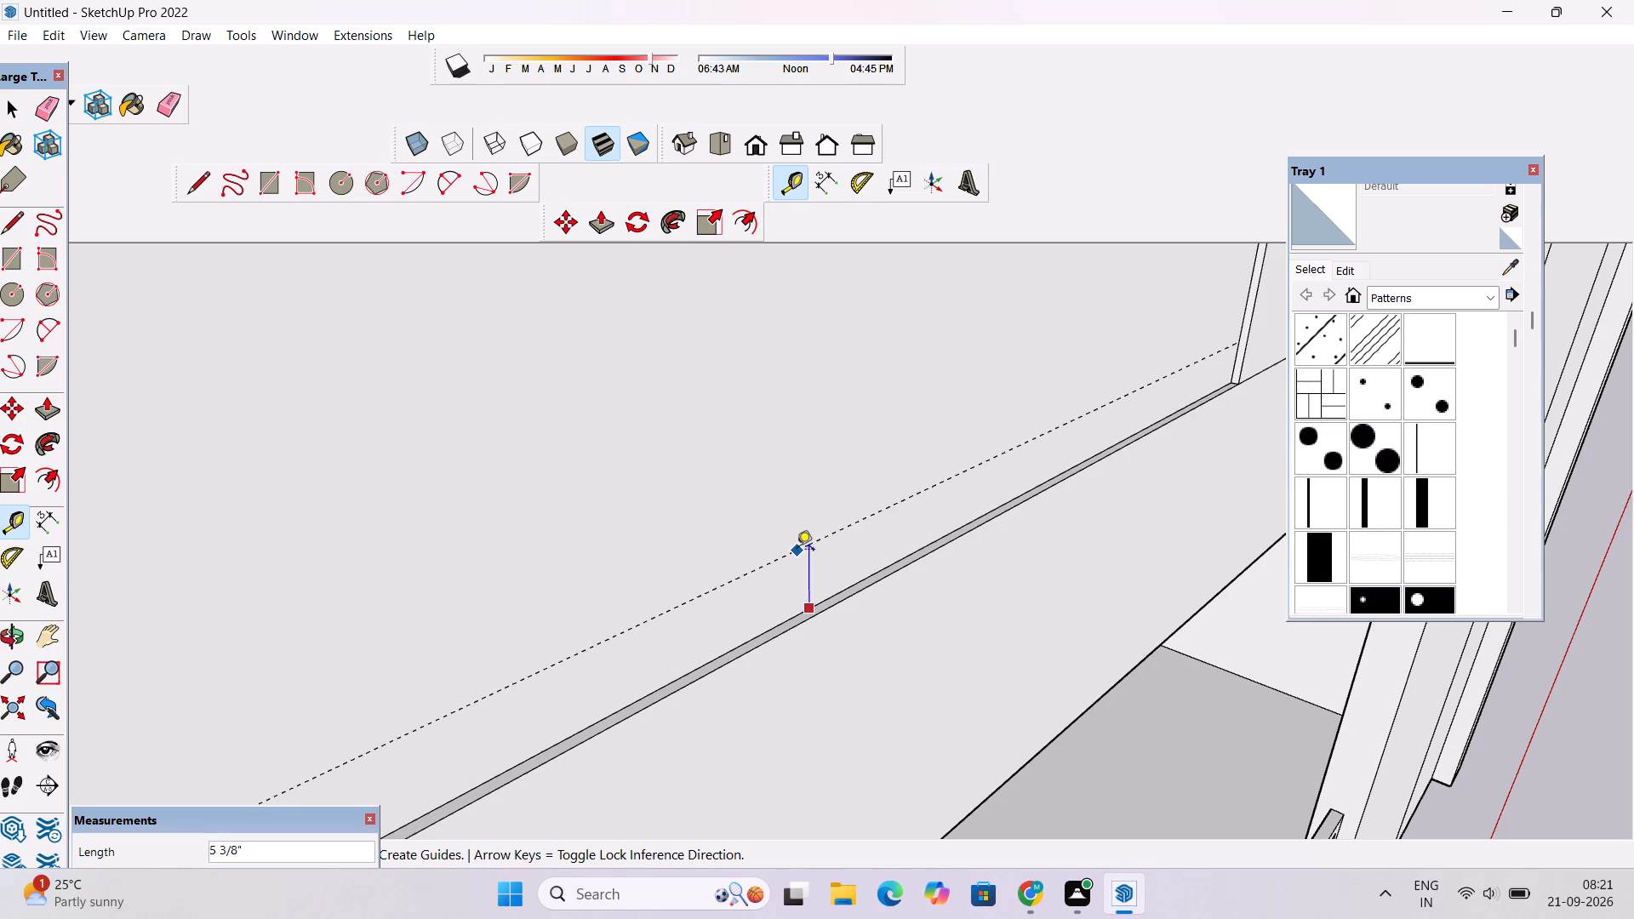
scroll(797, 551, "down", 19)
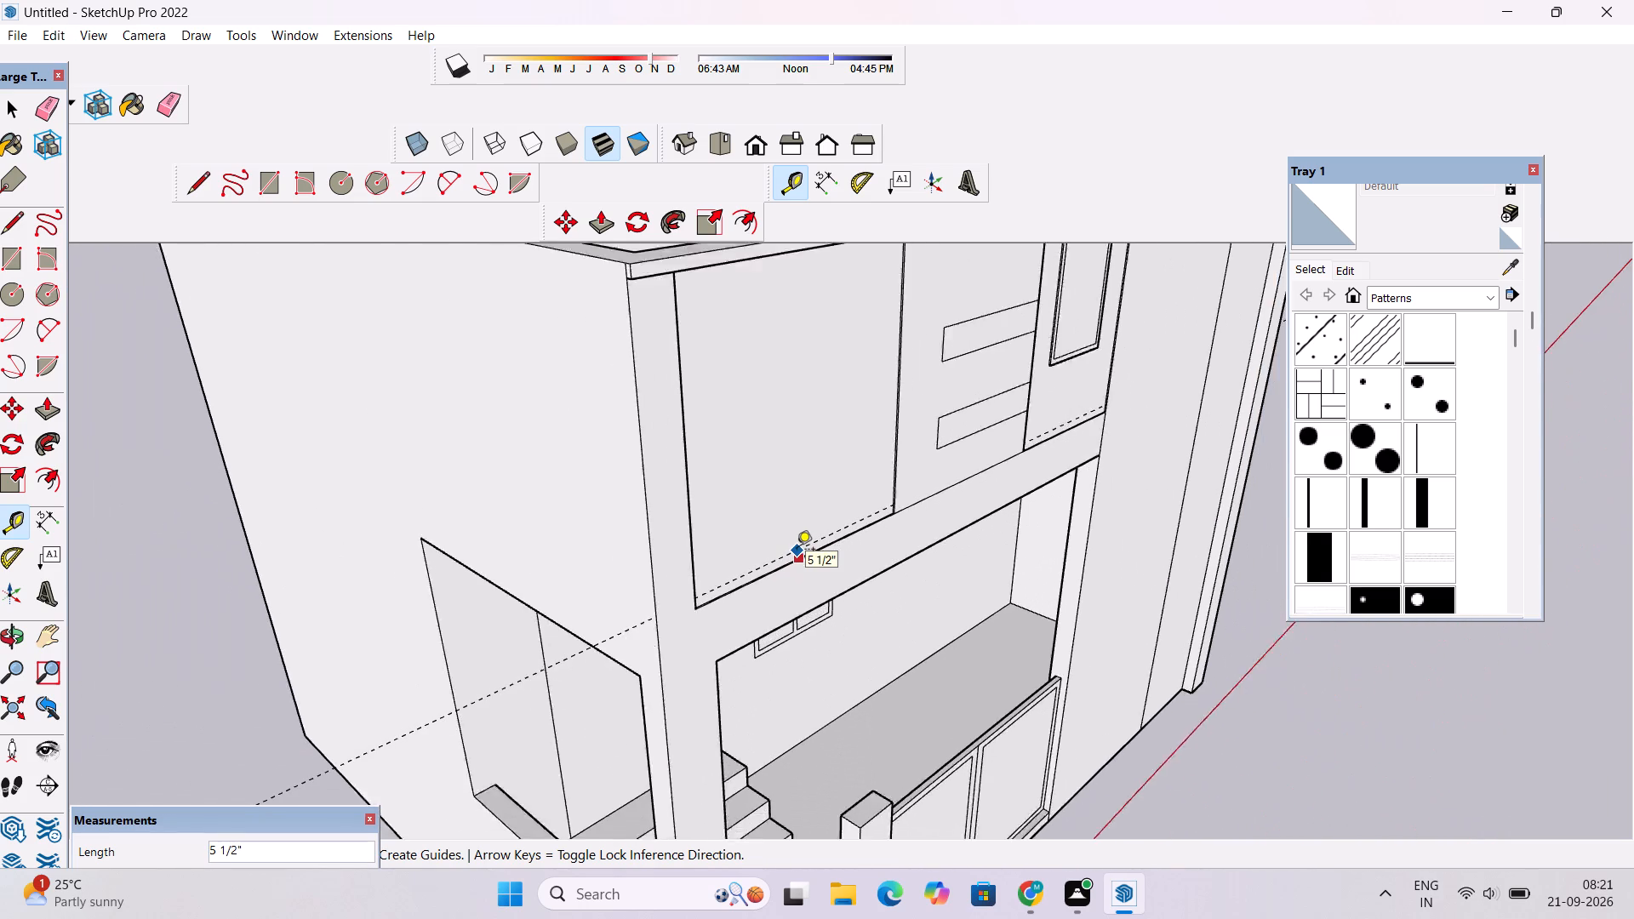
scroll(797, 551, "down", 6)
scroll(774, 457, "up", 1)
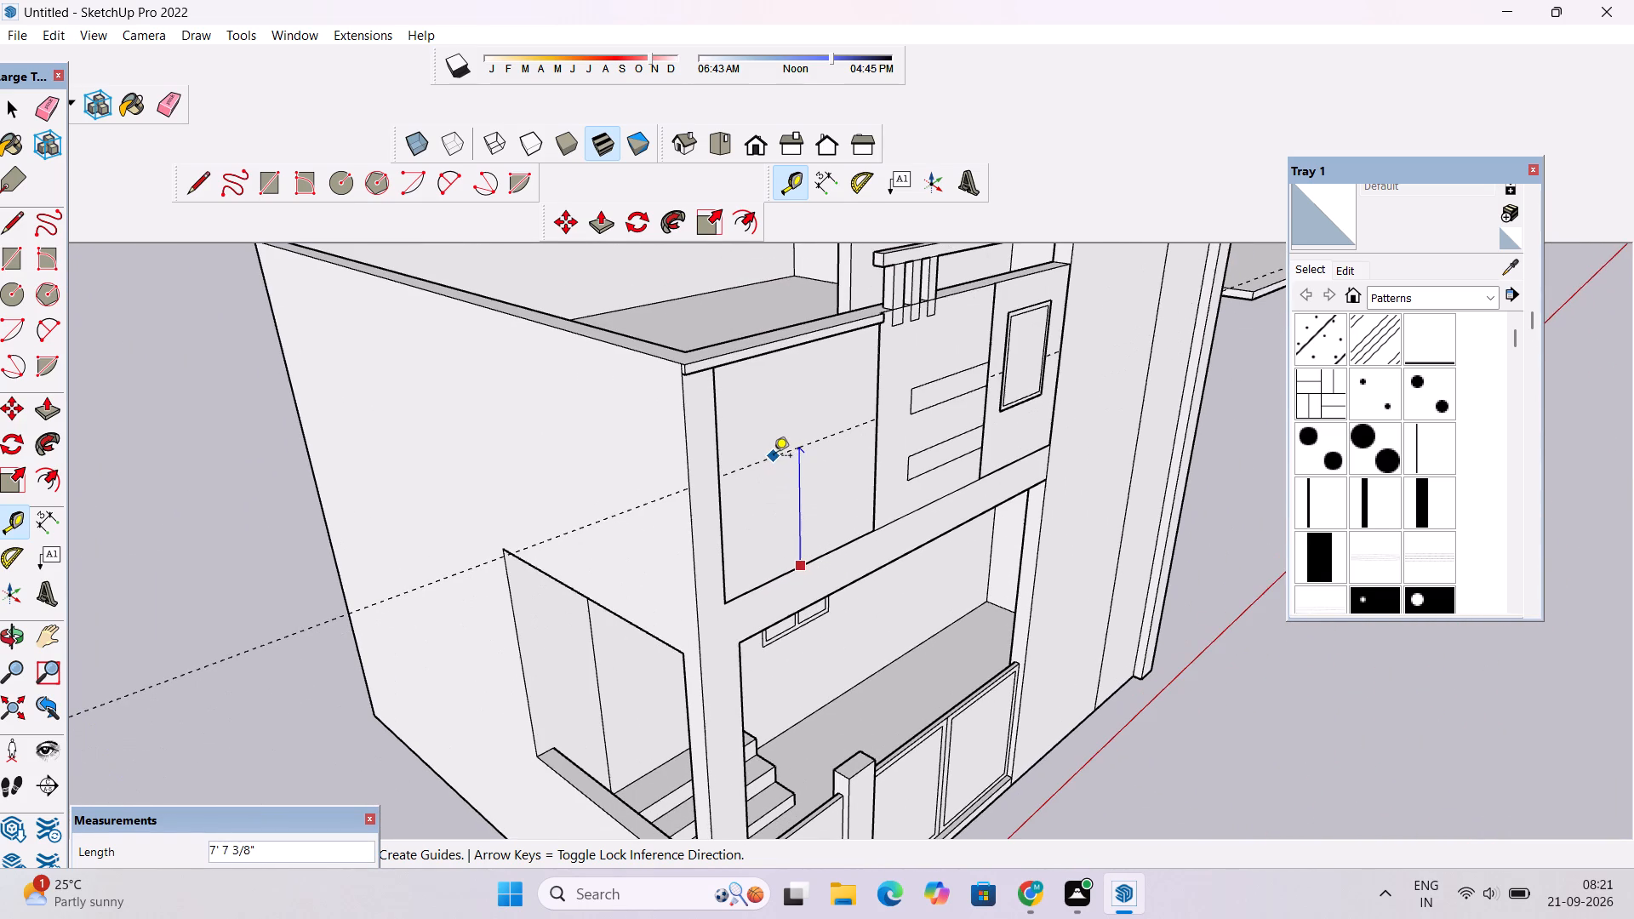
left_click(777, 448)
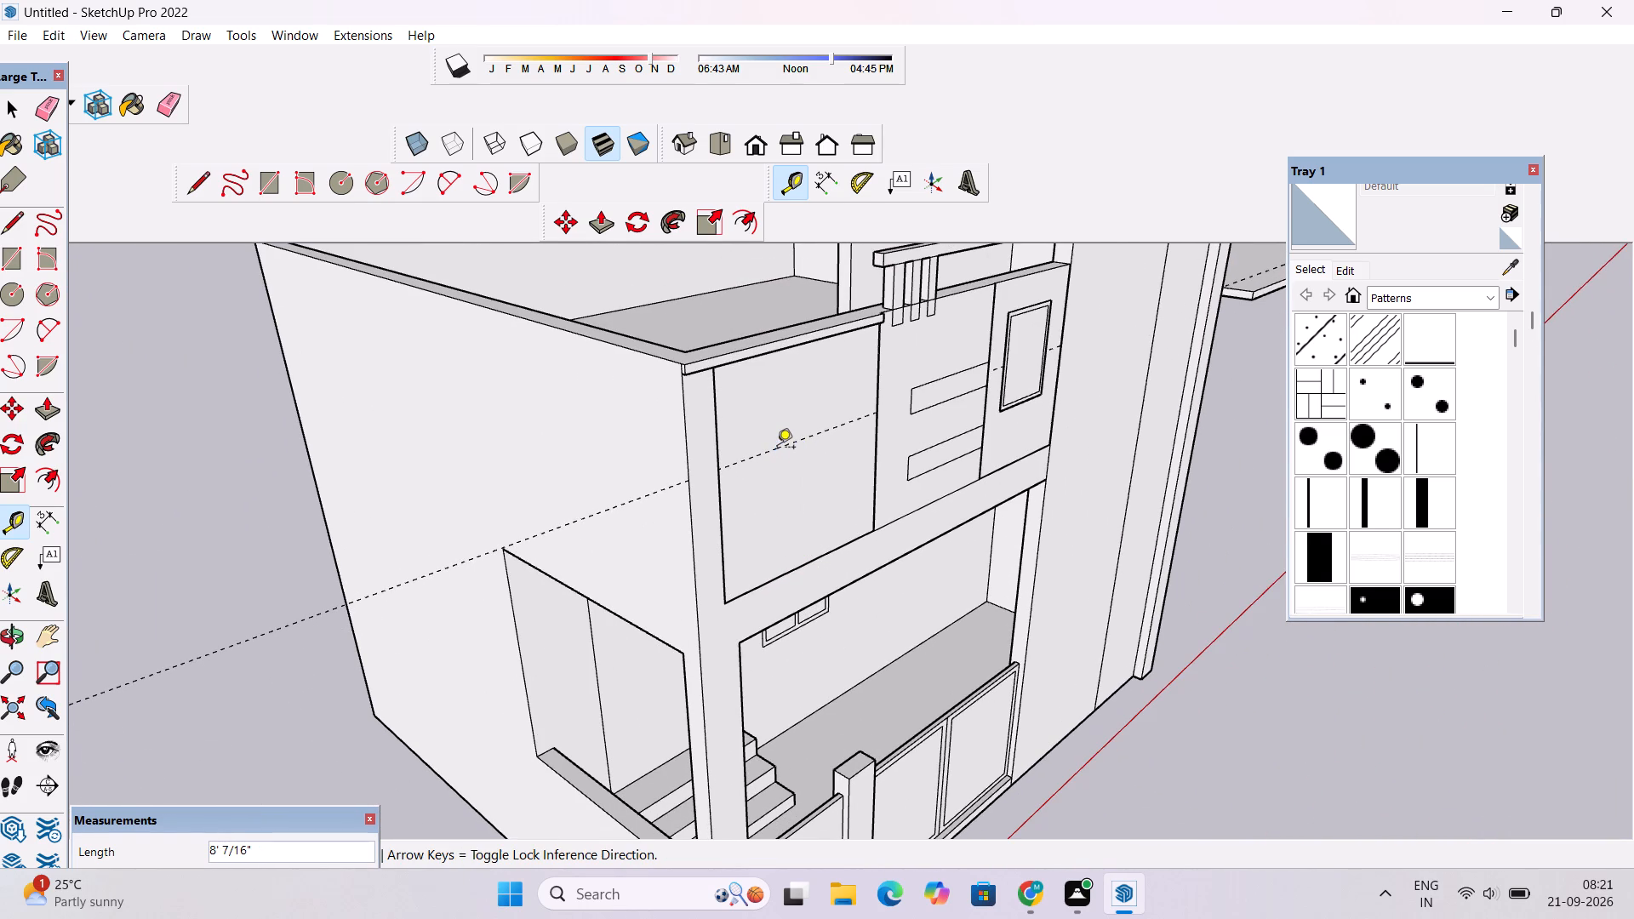
Draw a line along the guide across the full width of the upper-floor wall panel, dividing it into upper and lower parts.
key("l")
scroll(853, 430, "up", 10)
scroll(909, 377, "up", 6)
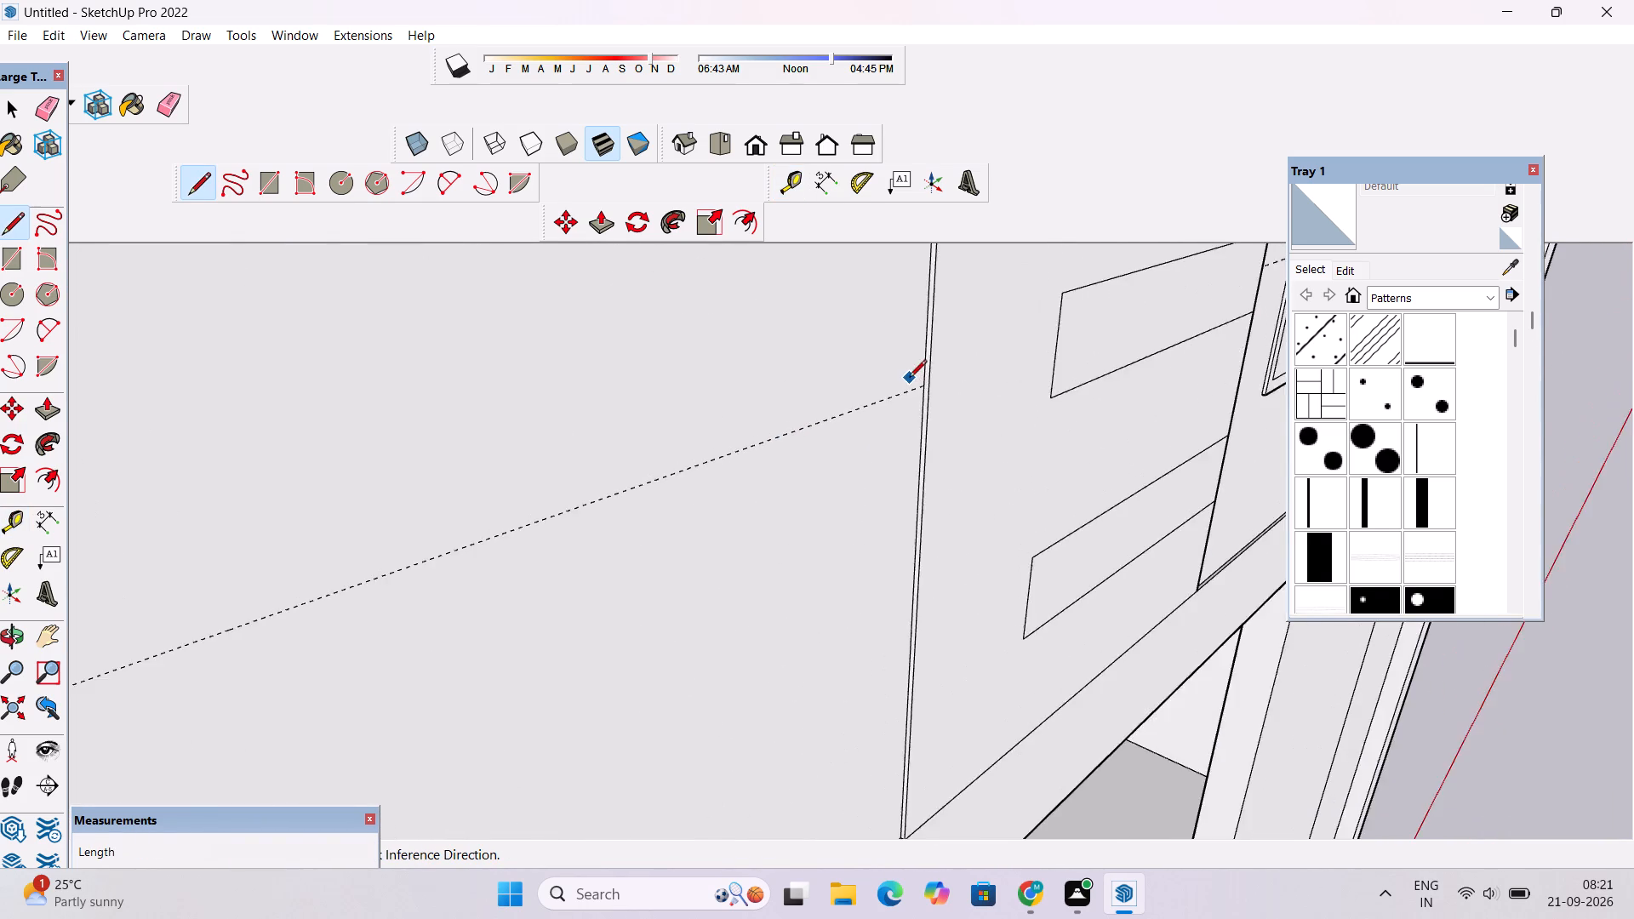
scroll(909, 379, "up", 4)
left_click(932, 392)
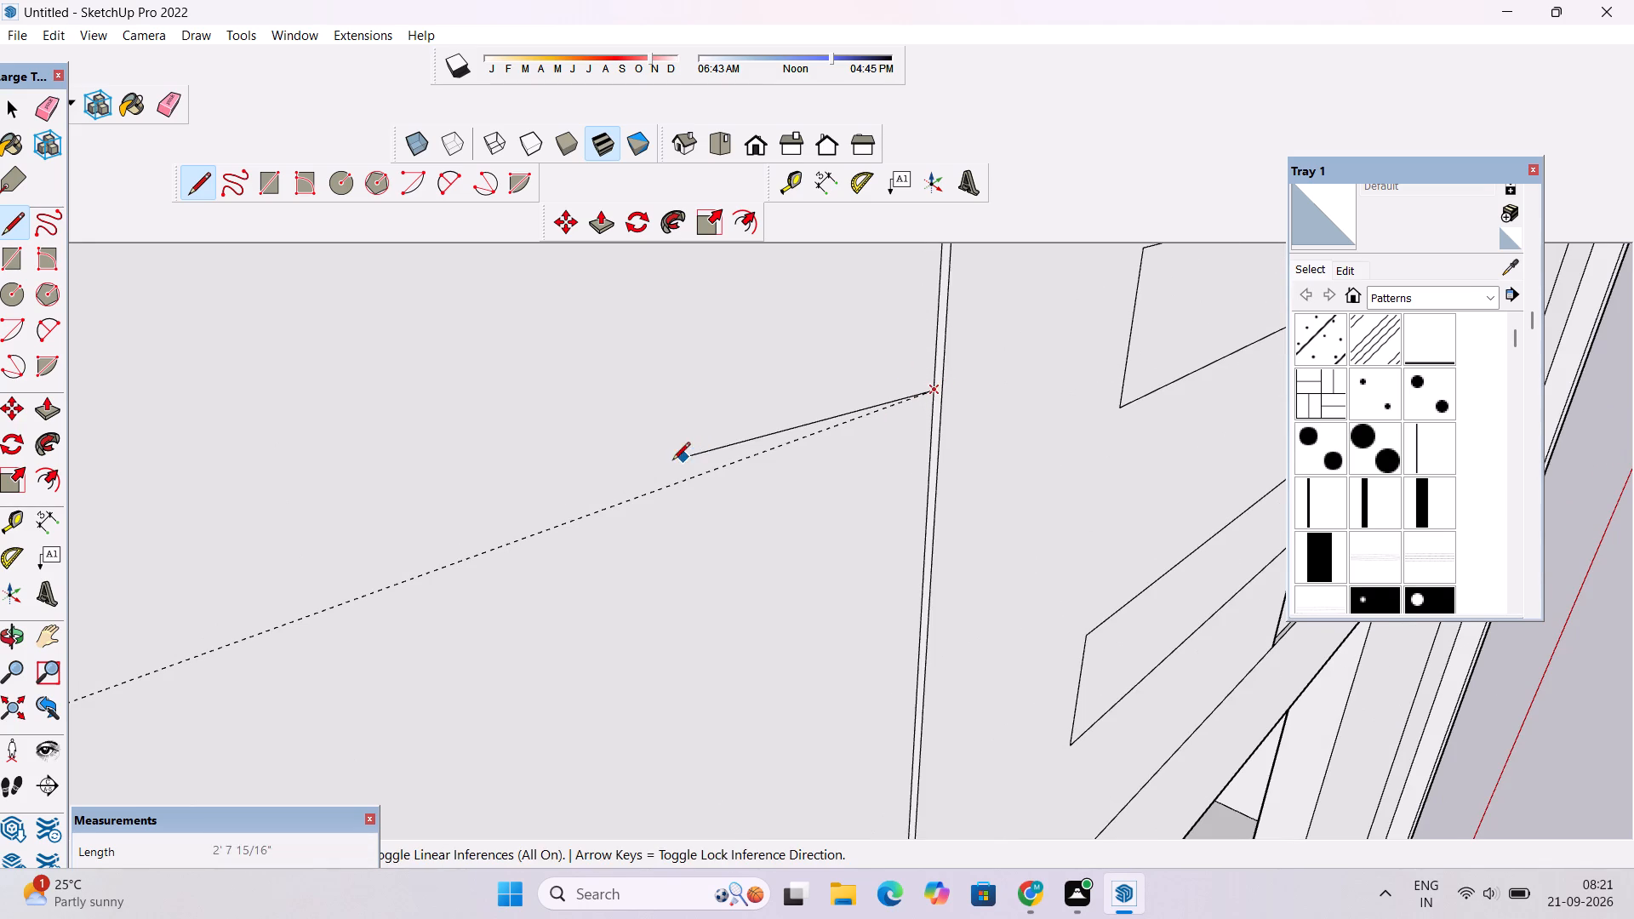
scroll(672, 461, "down", 1)
key("o")
left_click_drag(672, 476, 443, 497)
scroll(443, 497, "down", 5)
left_click_drag(427, 506, 521, 503, "shift")
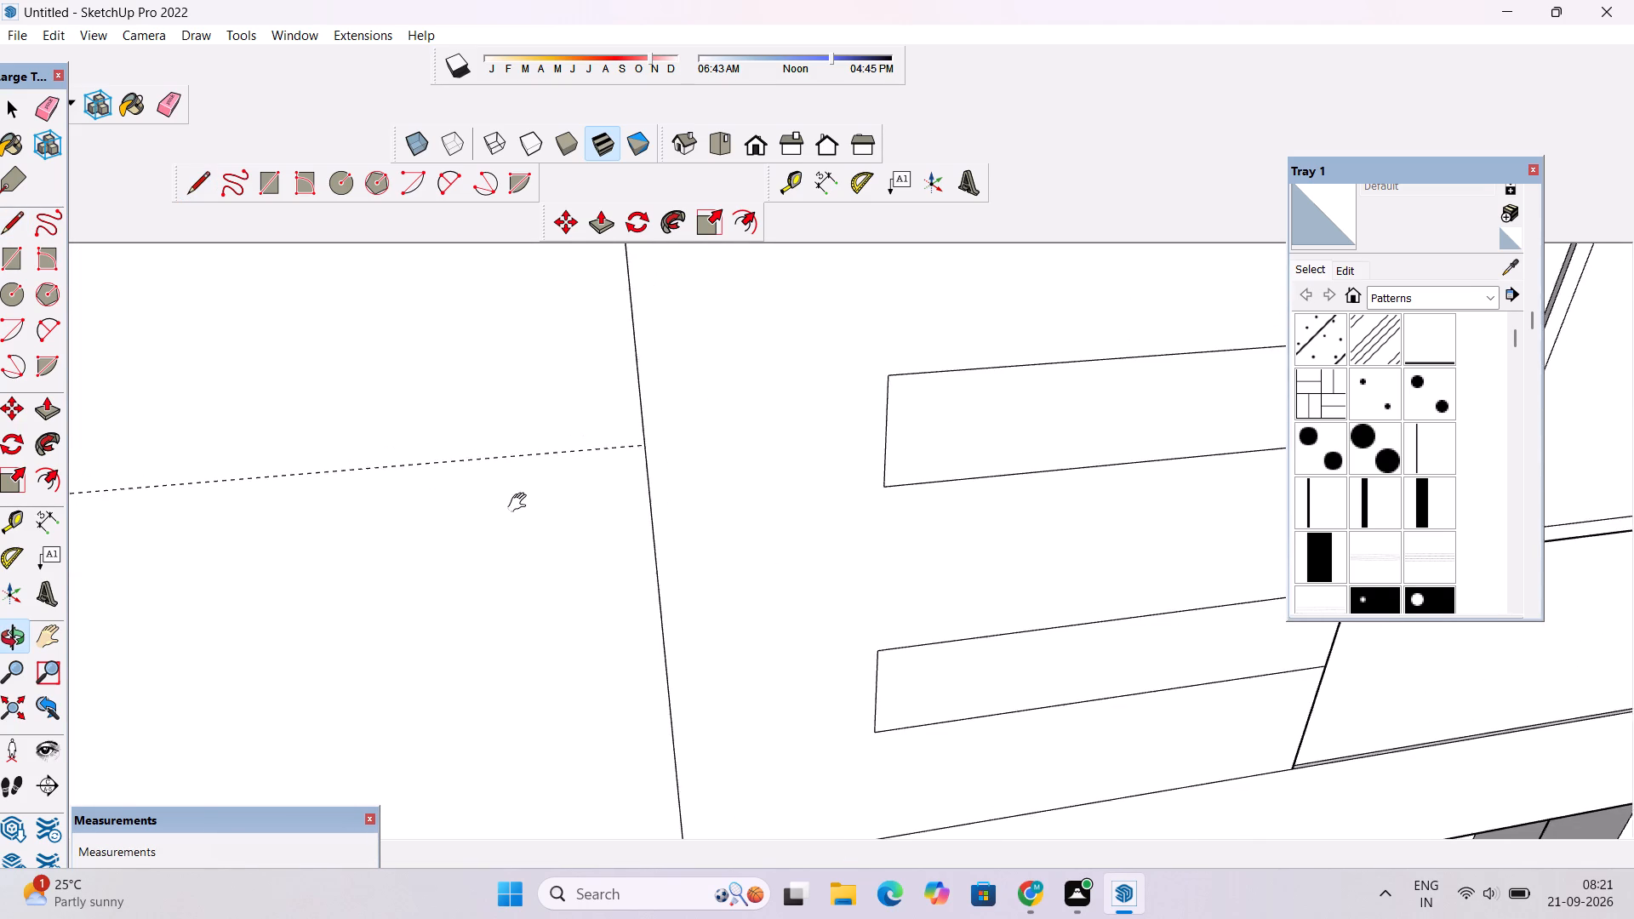
left_click_drag(521, 503, 683, 477, "shift")
scroll(683, 477, "down", 7)
left_click_drag(662, 498, 492, 509)
scroll(318, 388, "up", 3)
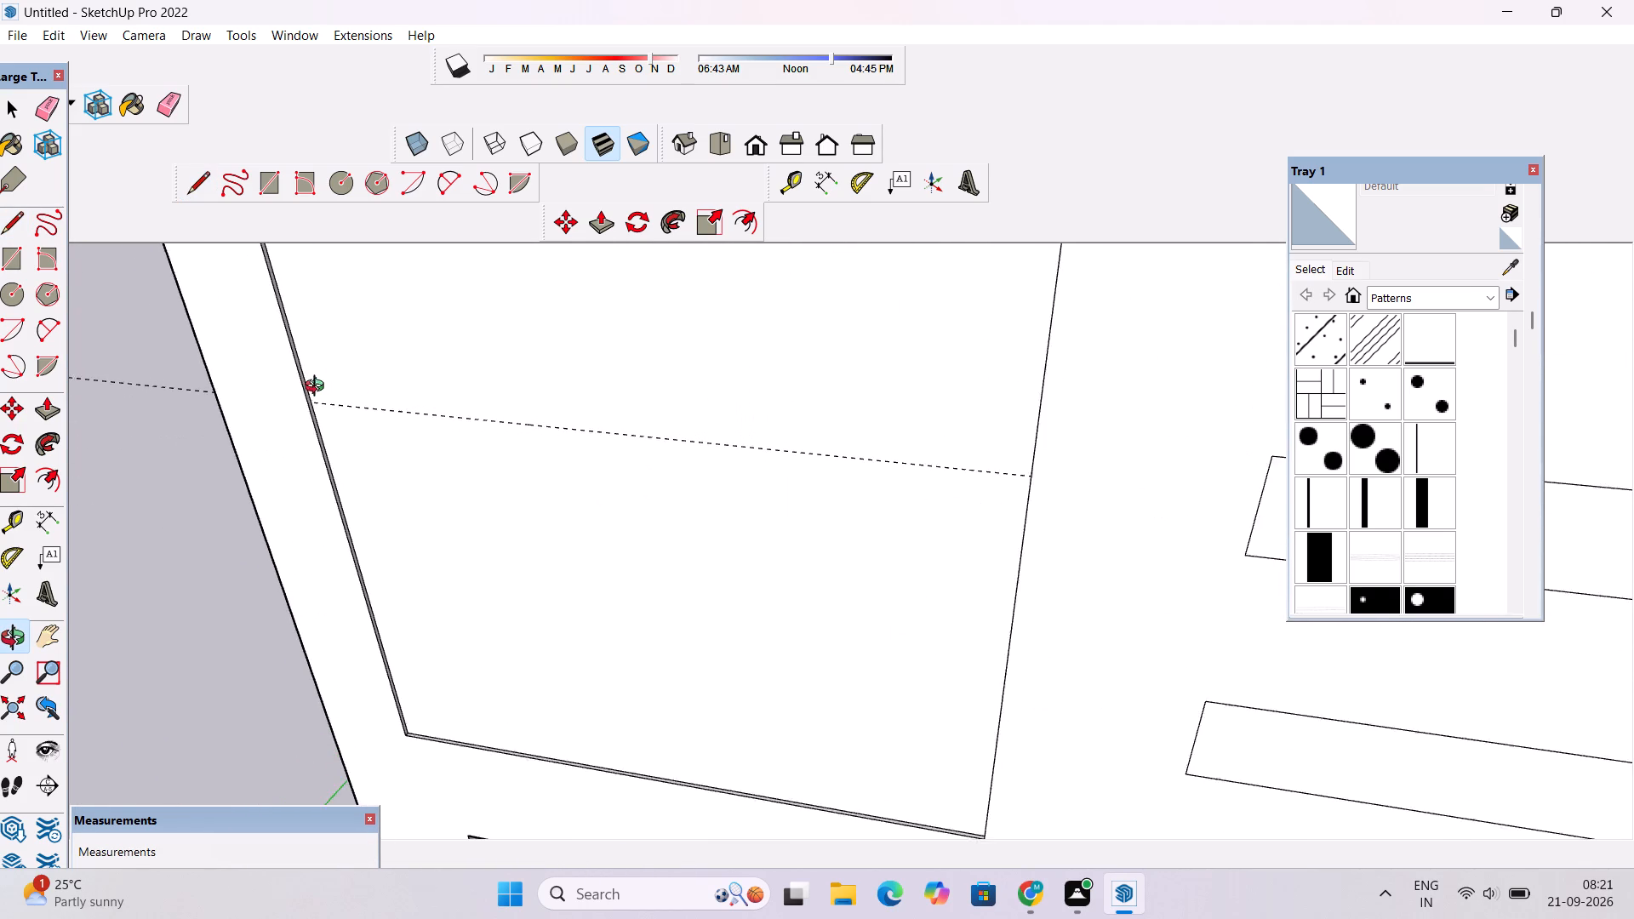
scroll(318, 388, "up", 10)
key("l")
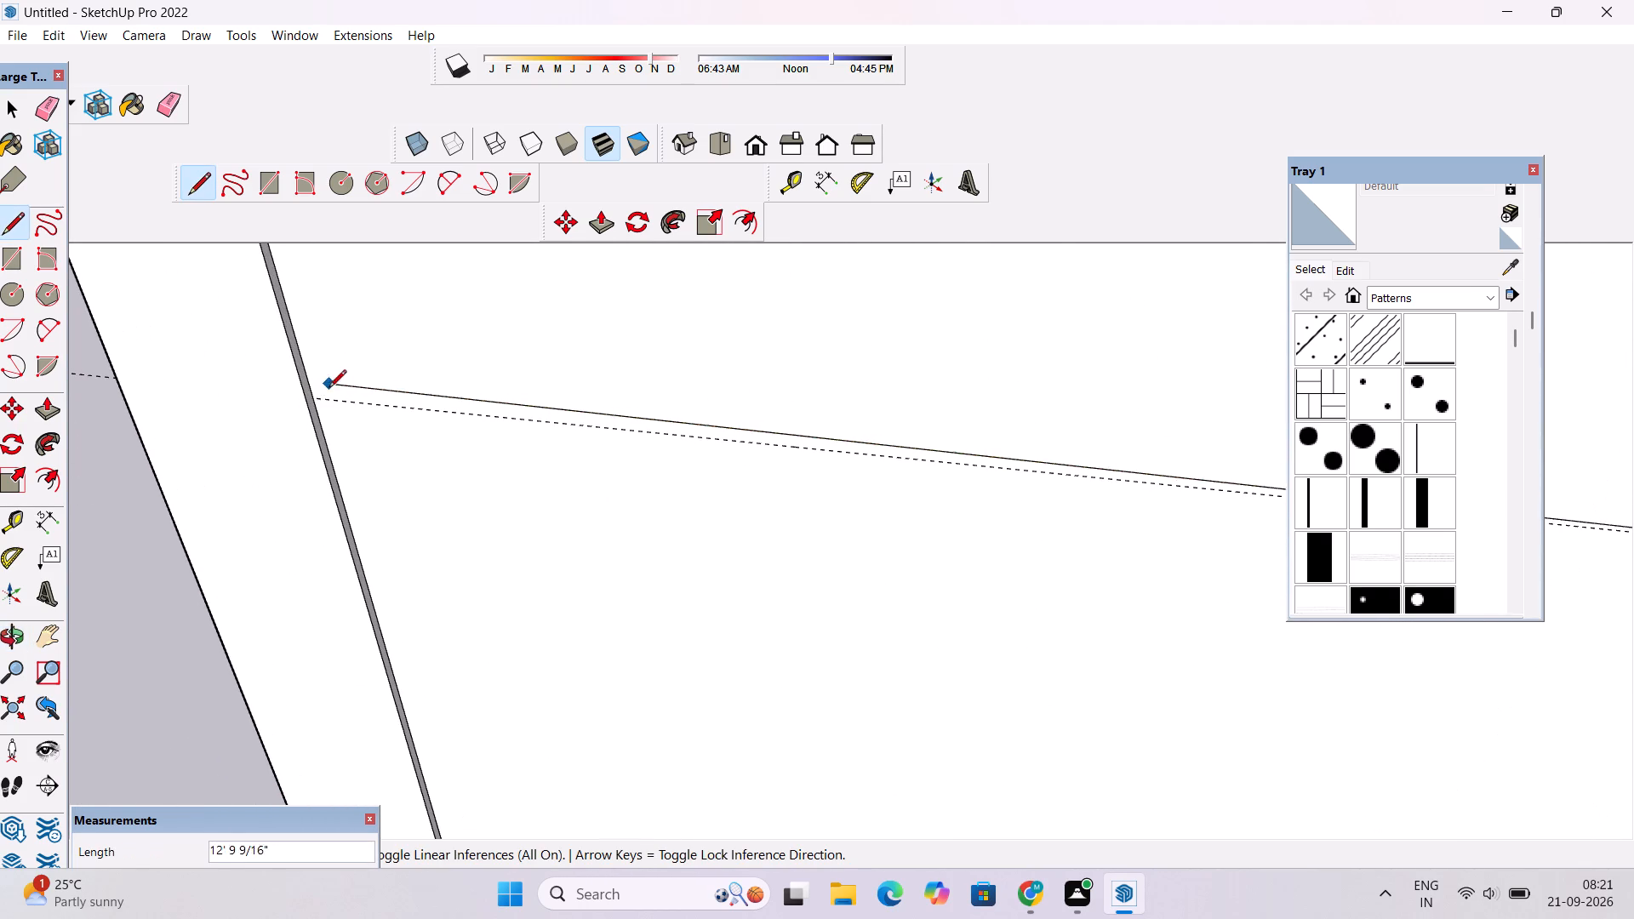
left_click(315, 401)
key("space")
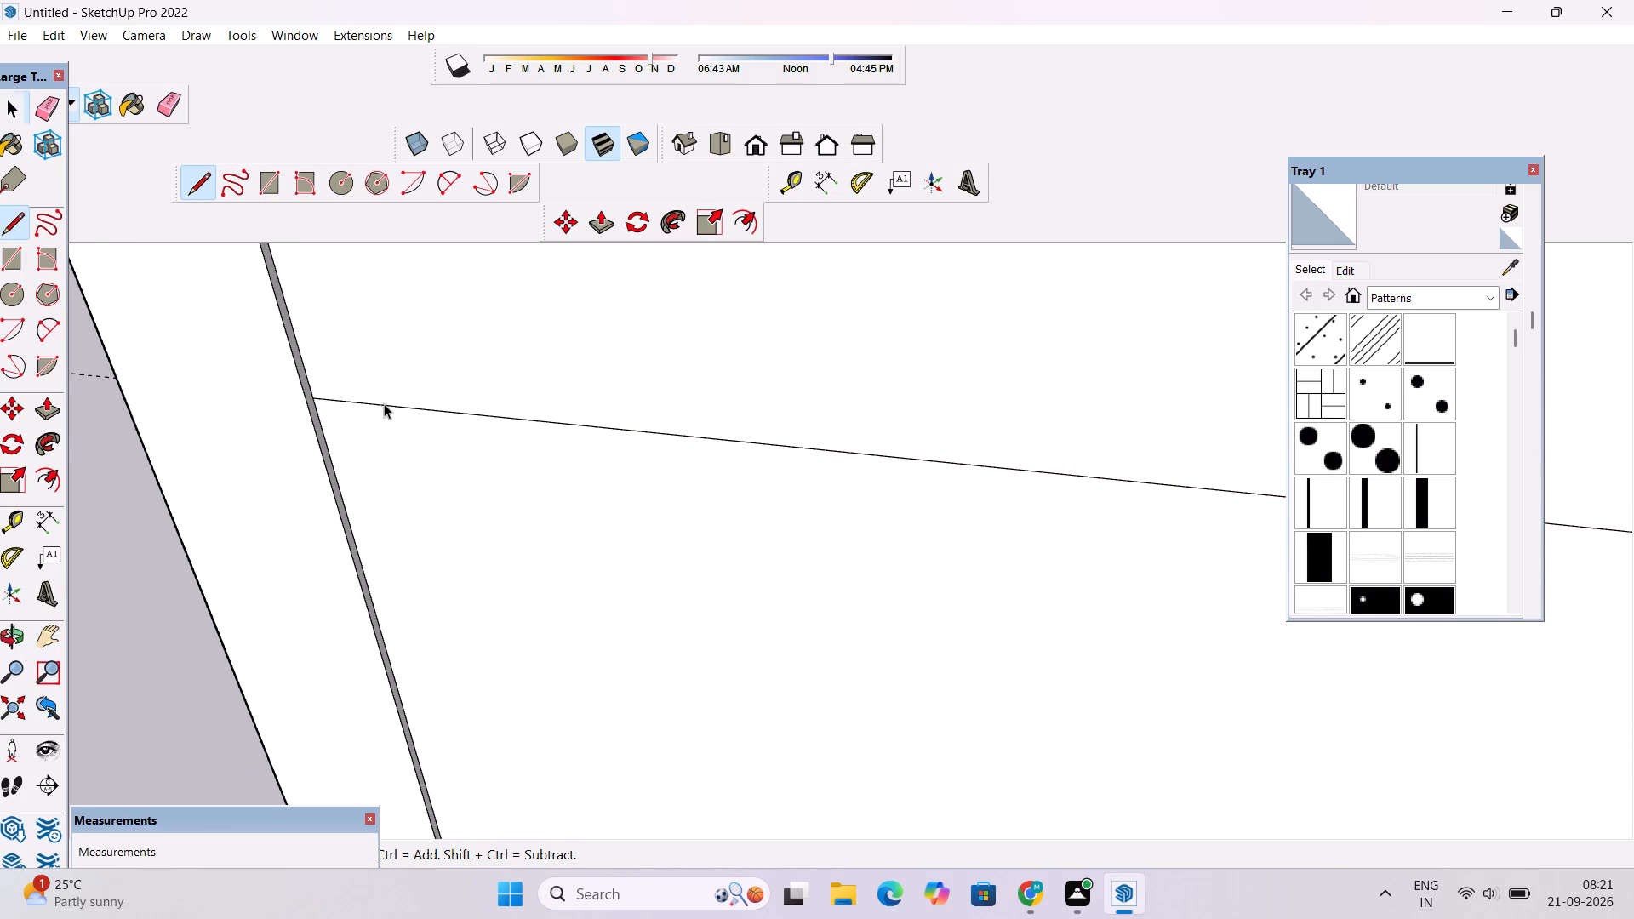
Erase the construction guide that extends beyond the upper-floor wall panel.
scroll(384, 403, "down", 11)
key("o")
left_click_drag(388, 417, 416, 417)
scroll(416, 417, "down", 7)
left_click_drag(431, 431, 560, 411, "shift")
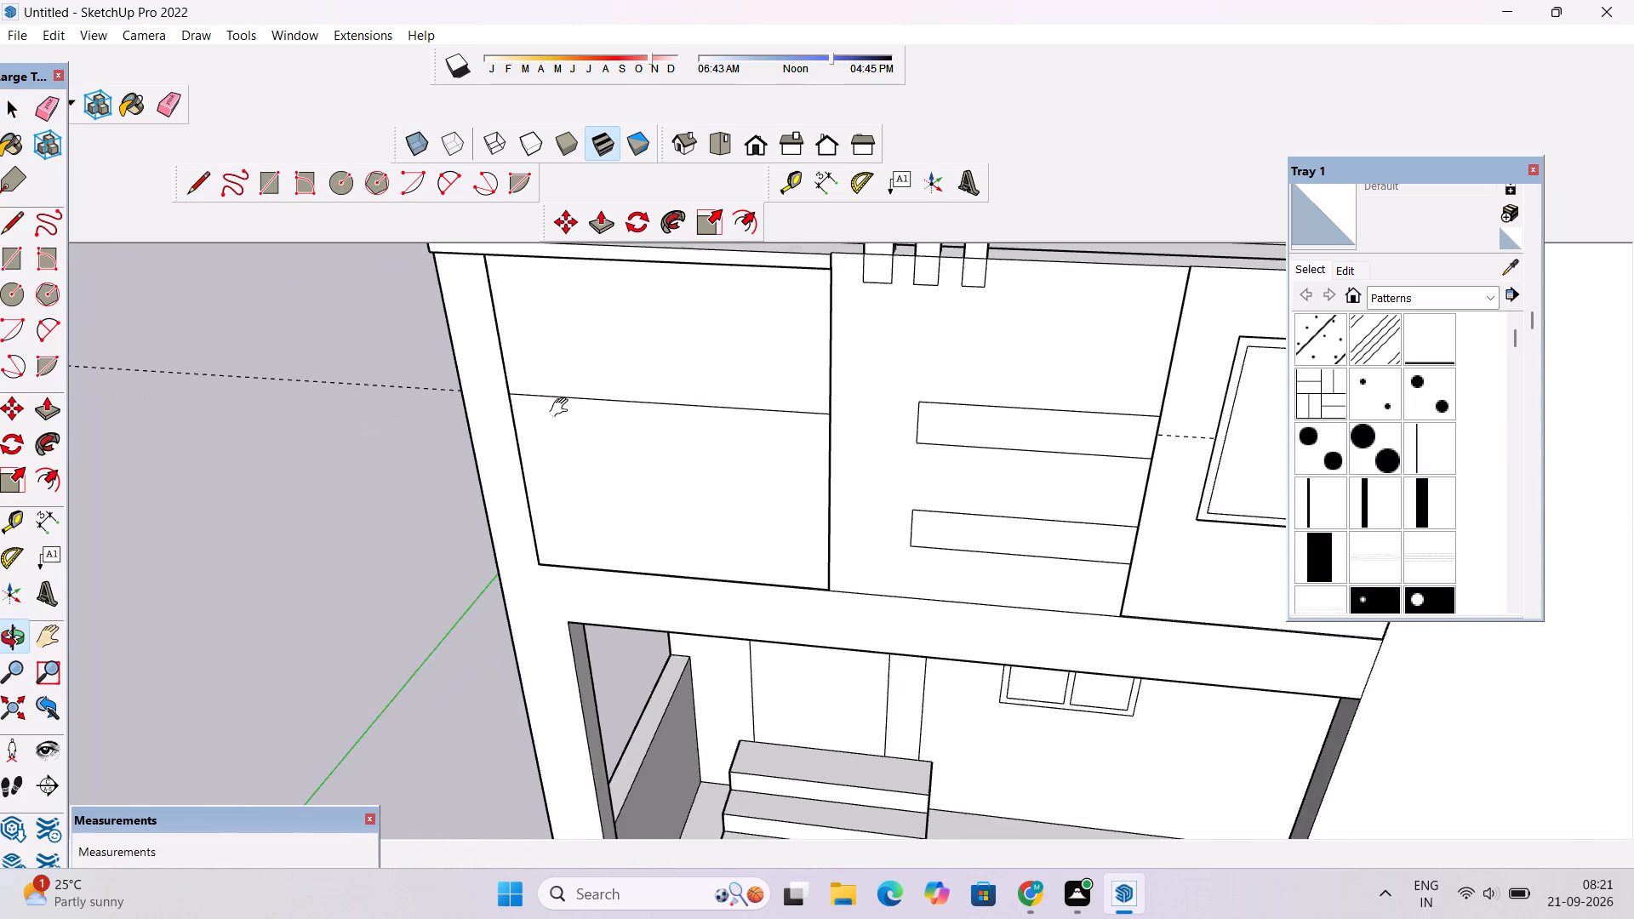
scroll(564, 404, "down", 5)
left_click_drag(566, 405, 613, 400)
key("e")
left_click_drag(386, 387, 385, 410)
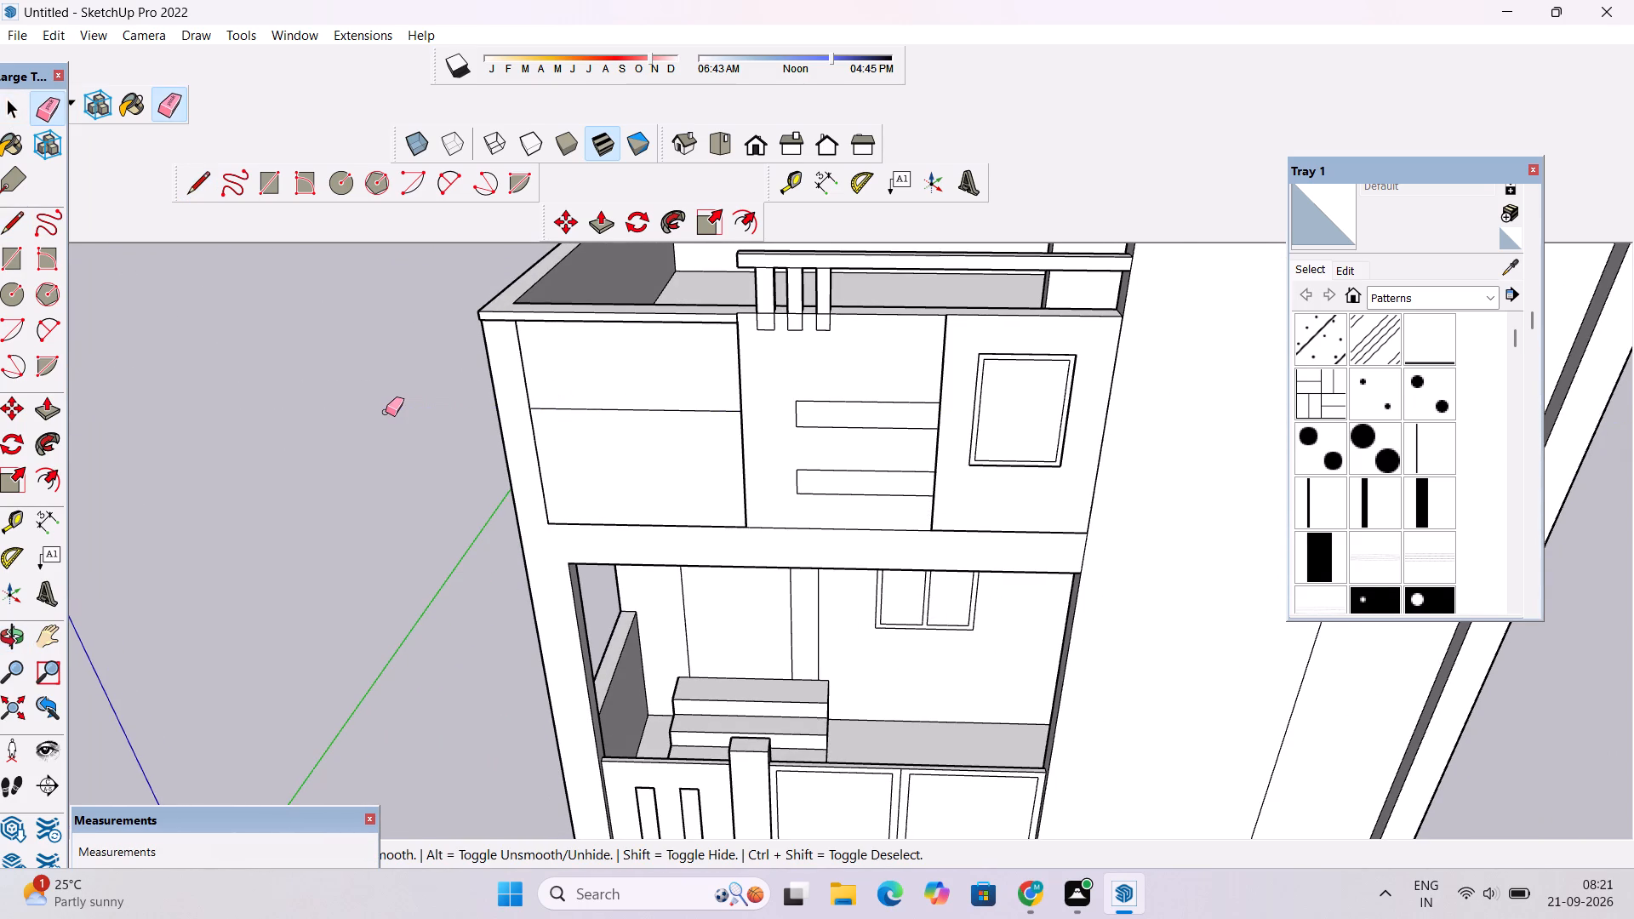
Examine the divided wall panel, the parapet and the surrounding front elevation from several angles.
key("o")
left_click_drag(439, 480, 456, 420)
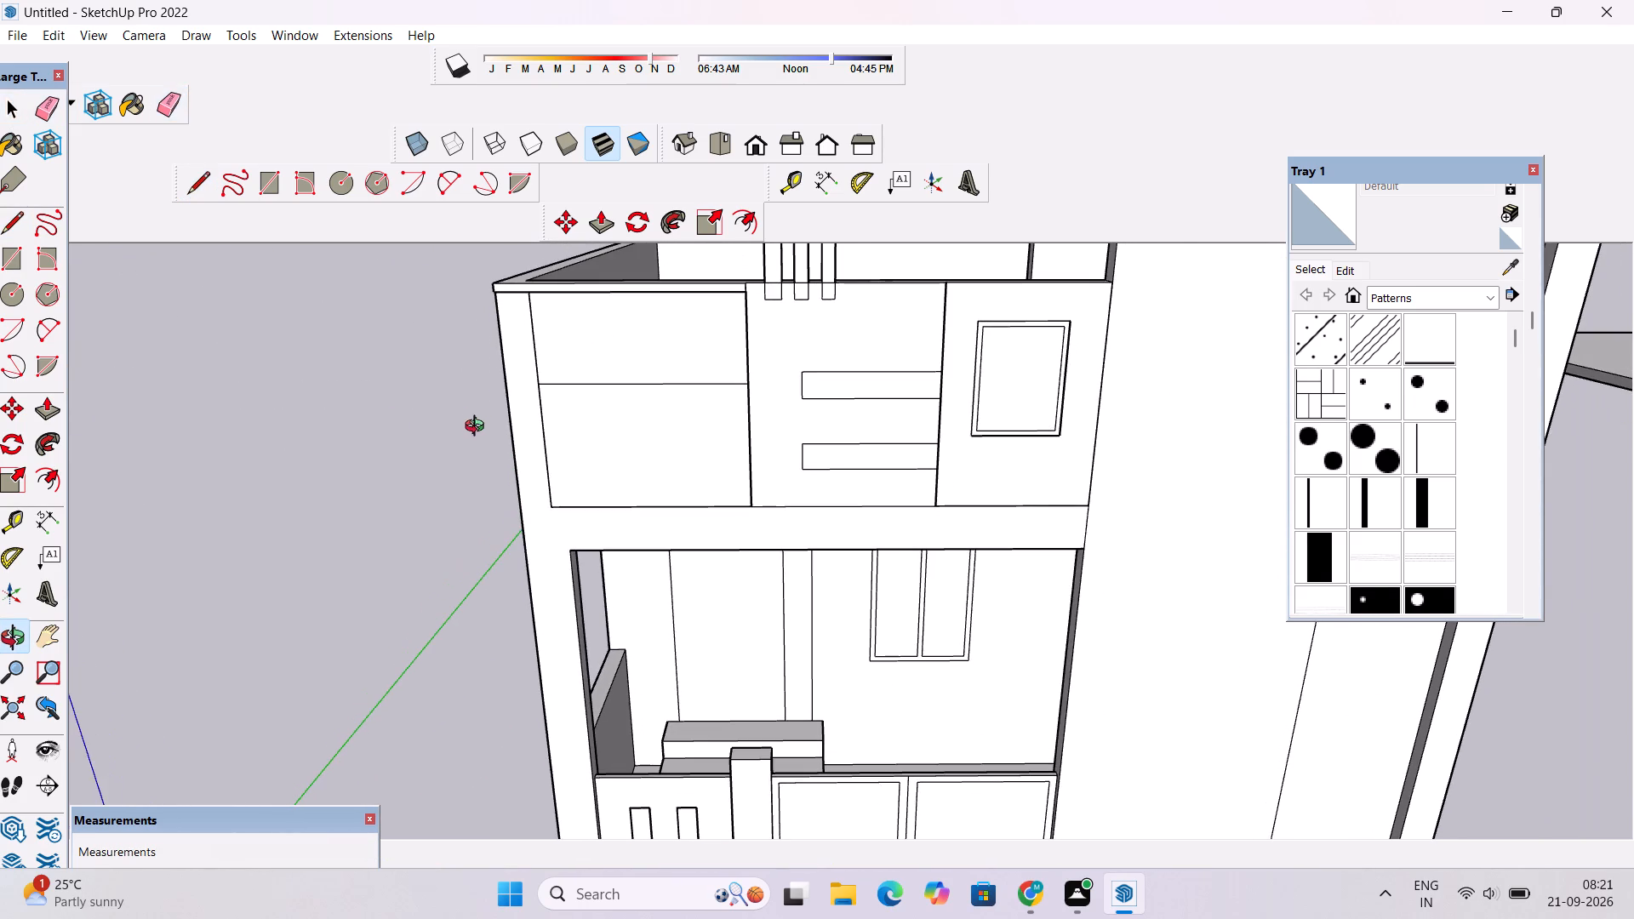
left_click_drag(512, 423, 453, 470)
scroll(453, 456, "down", 4)
left_click_drag(453, 484, 498, 365)
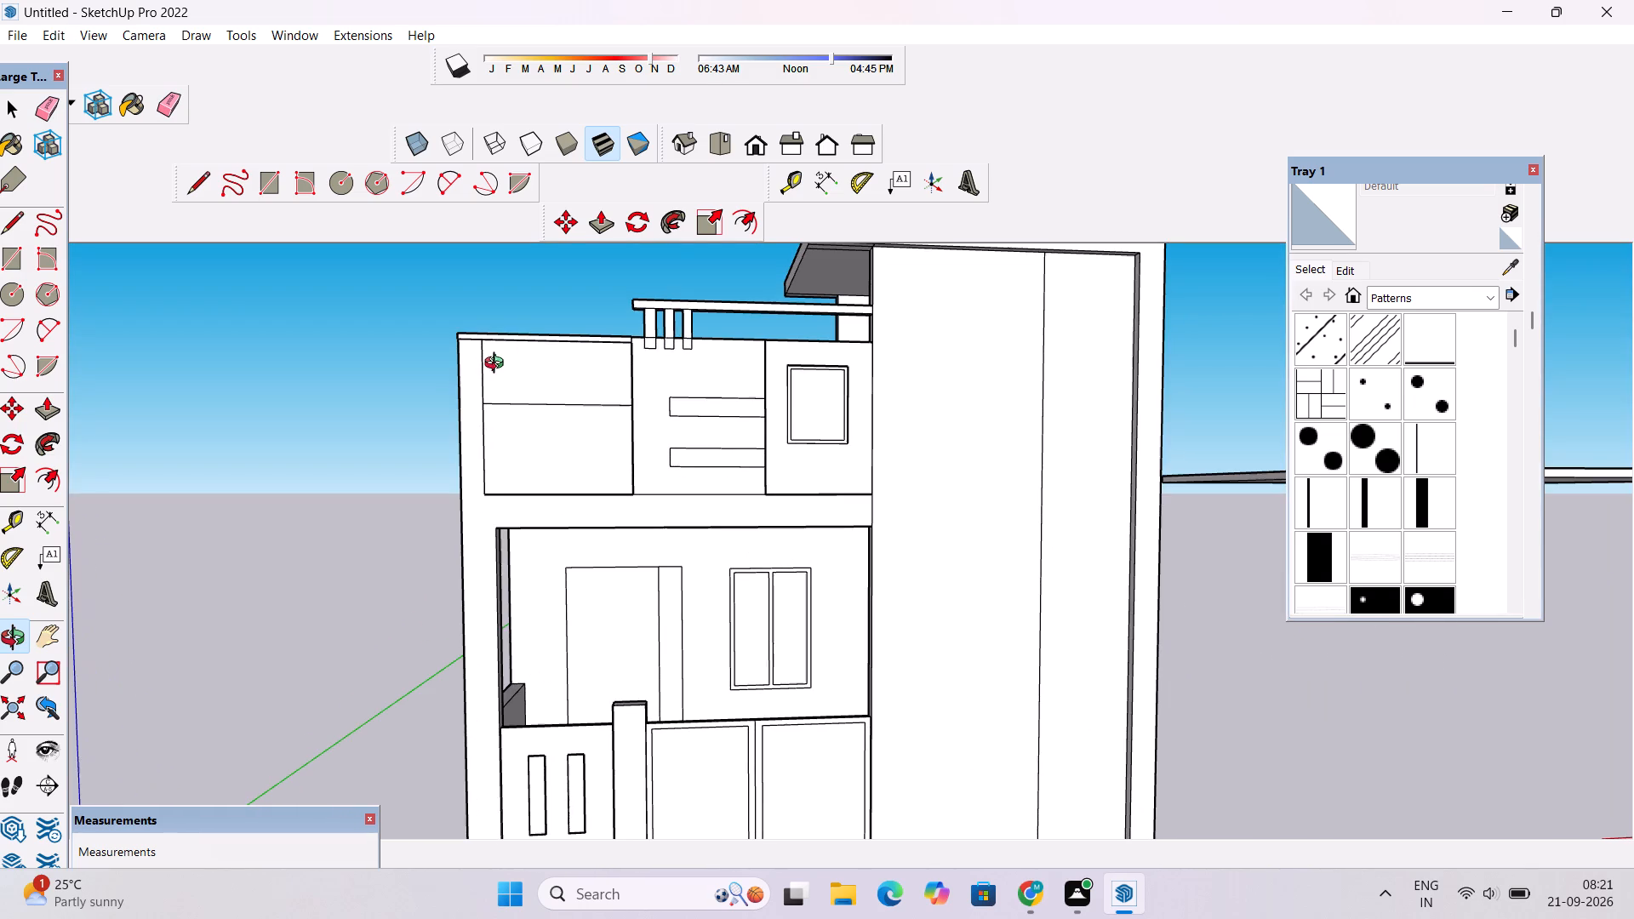
left_click_drag(502, 366, 618, 397, "shift")
scroll(618, 397, "down", 2)
left_click_drag(619, 397, 603, 440)
scroll(595, 406, "up", 3)
left_click_drag(598, 407, 574, 507)
scroll(651, 453, "up", 8)
left_click_drag(646, 459, 558, 475, "shift")
scroll(551, 471, "up", 5)
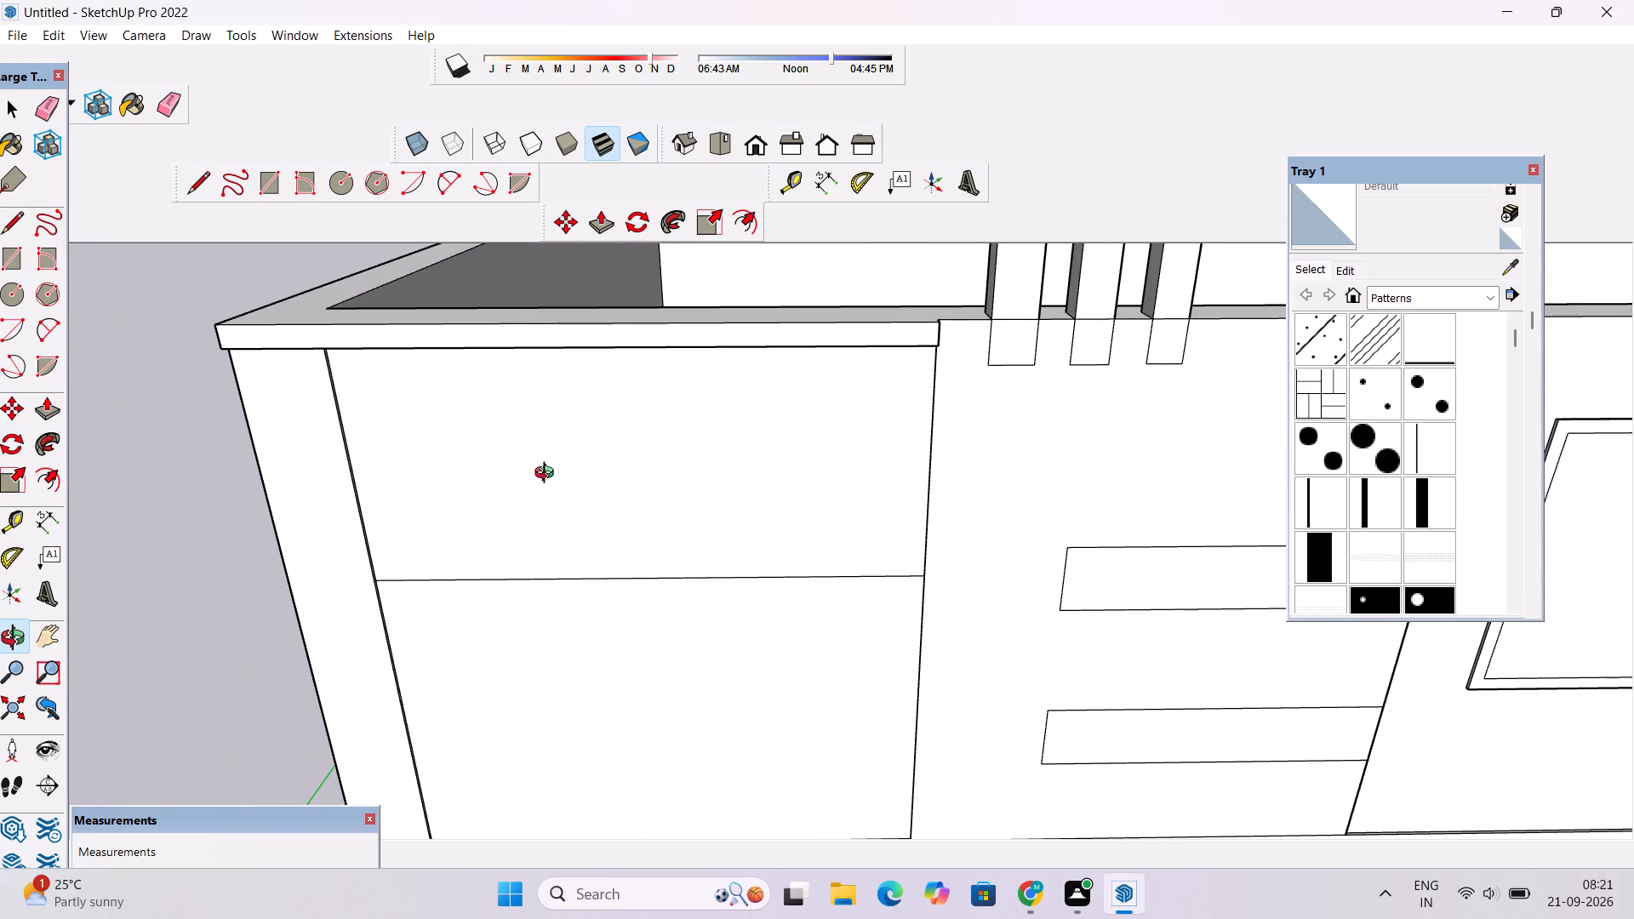
scroll(534, 471, "down", 3)
left_click_drag(536, 483, 645, 541)
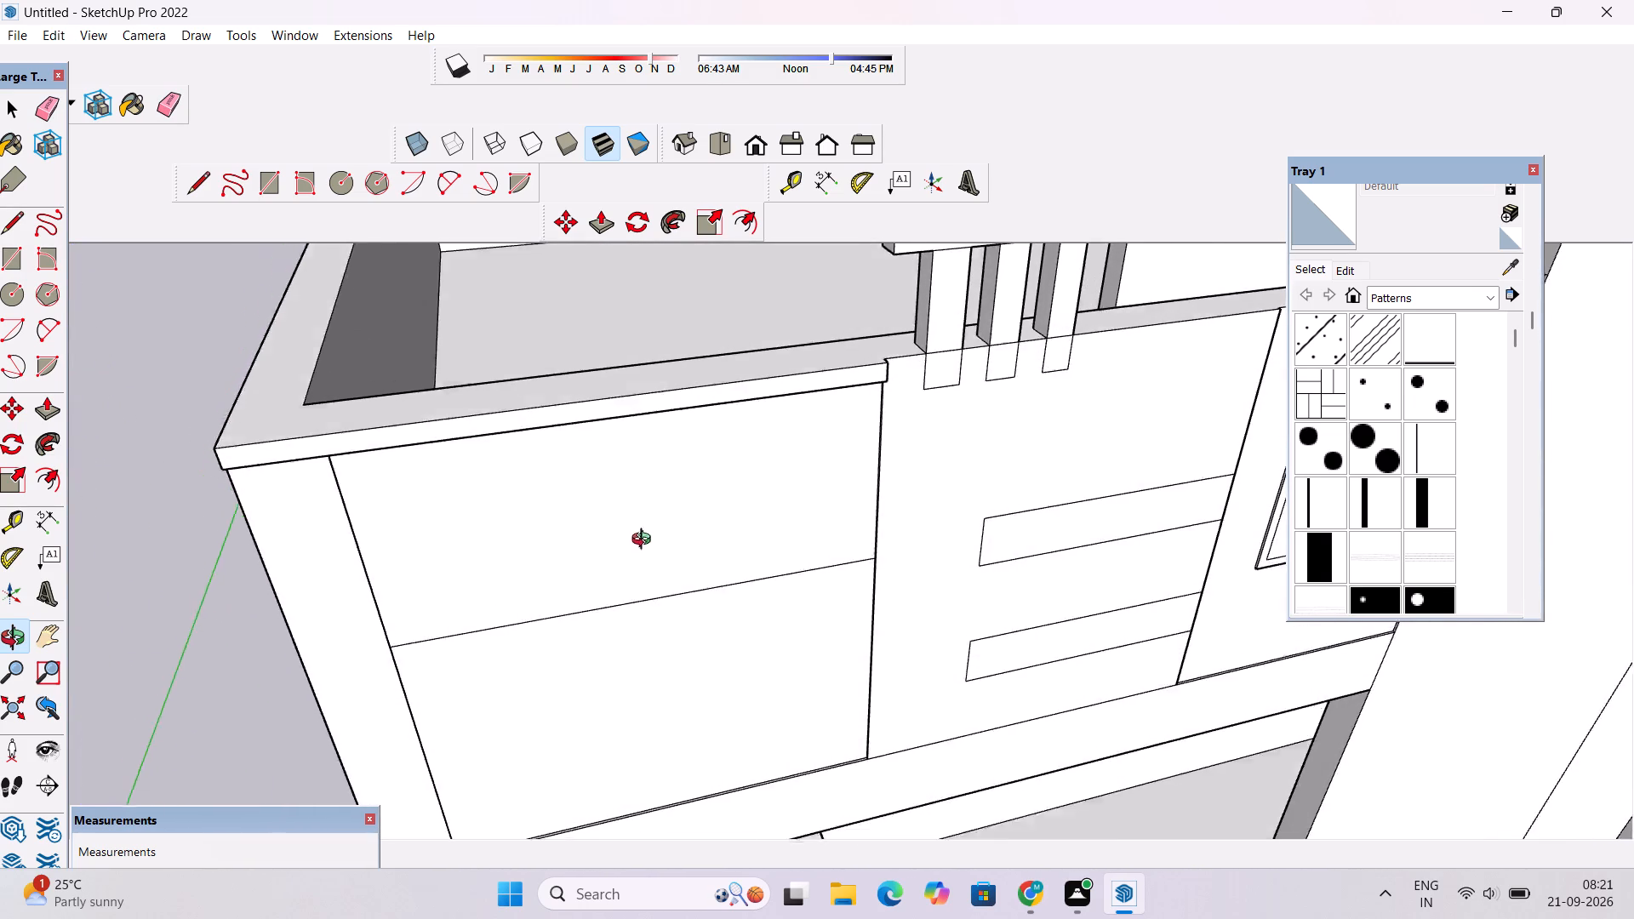
left_click_drag(645, 541, 641, 526)
scroll(635, 483, "down", 5)
left_click_drag(650, 490, 718, 490)
left_click_drag(697, 494, 688, 544, "shift")
scroll(687, 544, "down", 2)
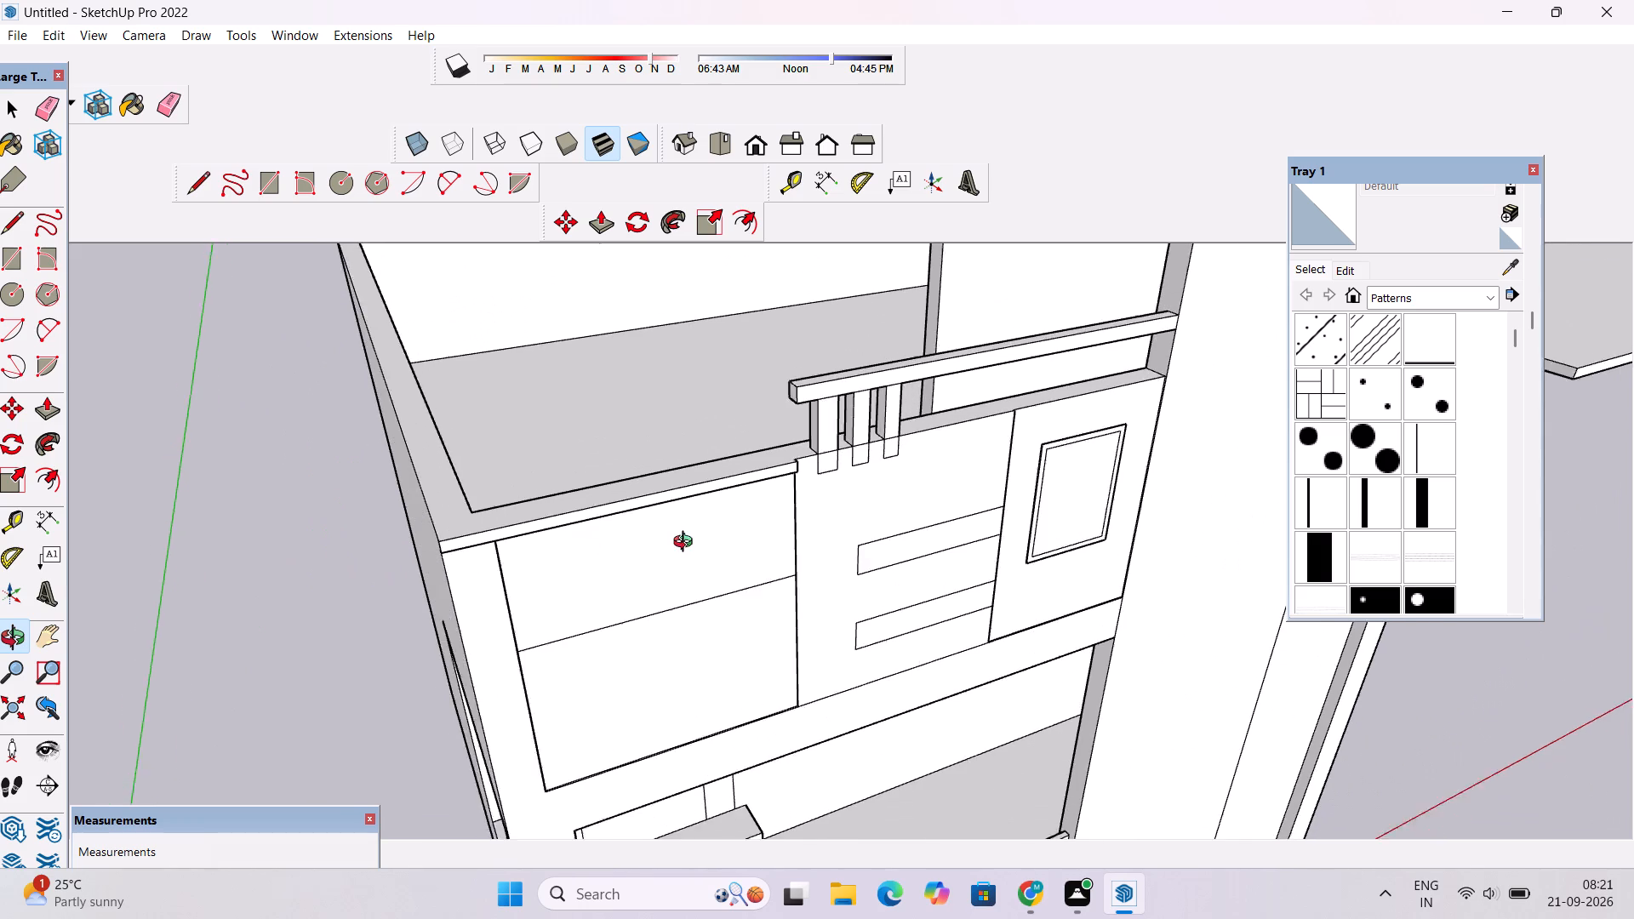
scroll(687, 544, "down", 1)
left_click_drag(687, 544, 641, 415)
scroll(681, 508, "up", 4)
left_click_drag(681, 501, 575, 603)
left_click_drag(541, 579, 664, 622, "shift")
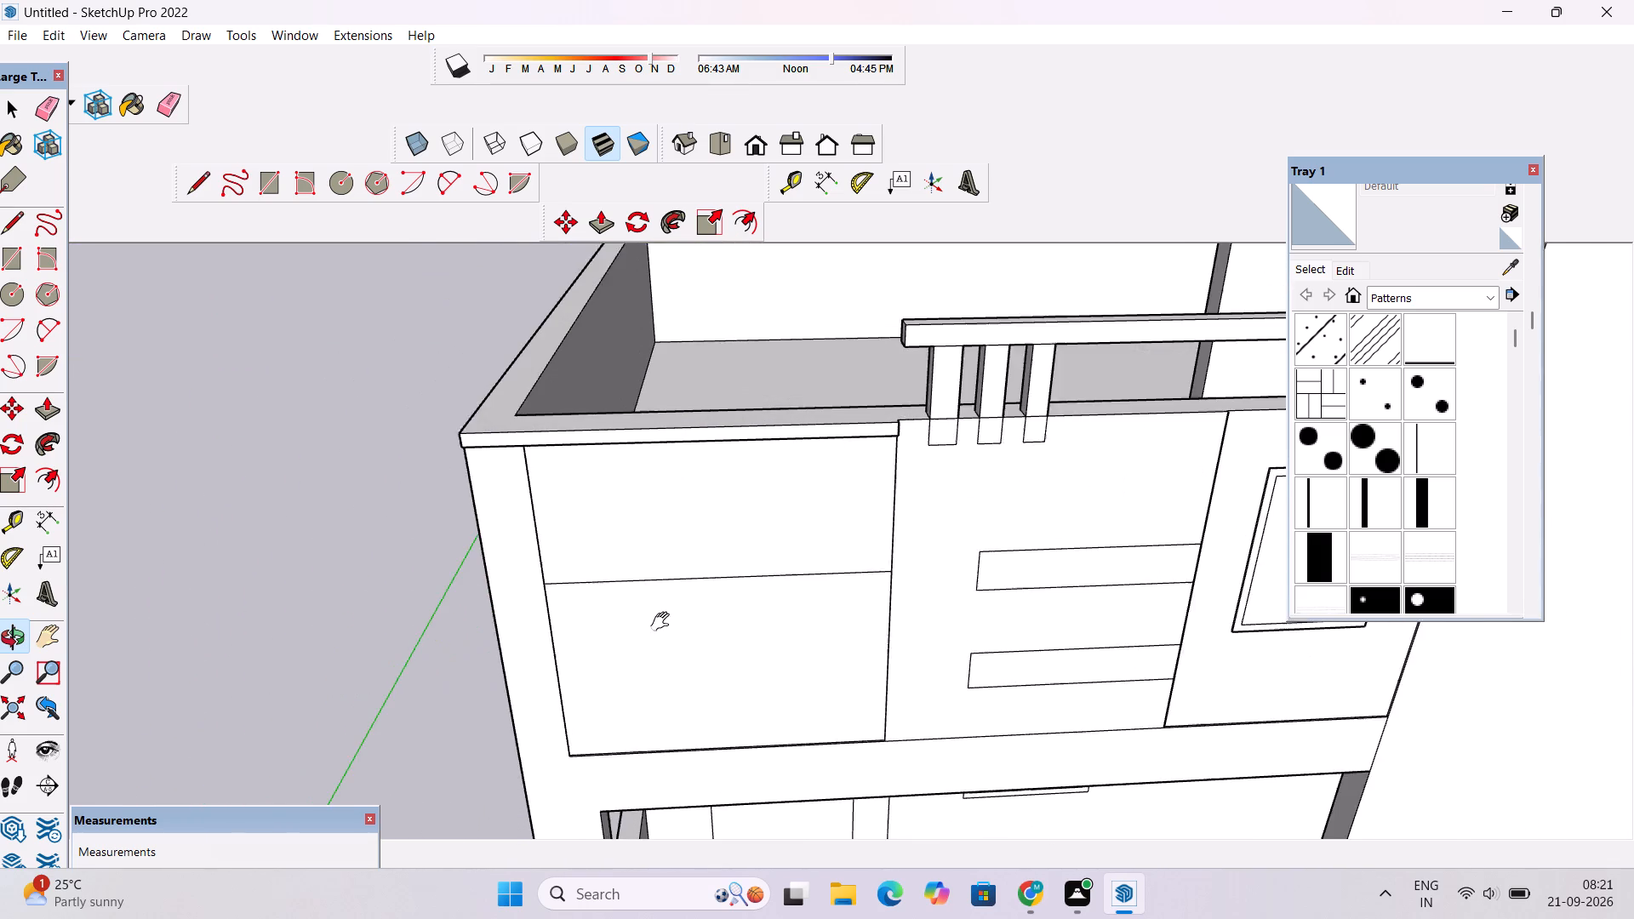
left_click_drag(664, 622, 666, 623, "shift")
left_click_drag(660, 602, 637, 549)
left_click_drag(636, 543, 724, 545)
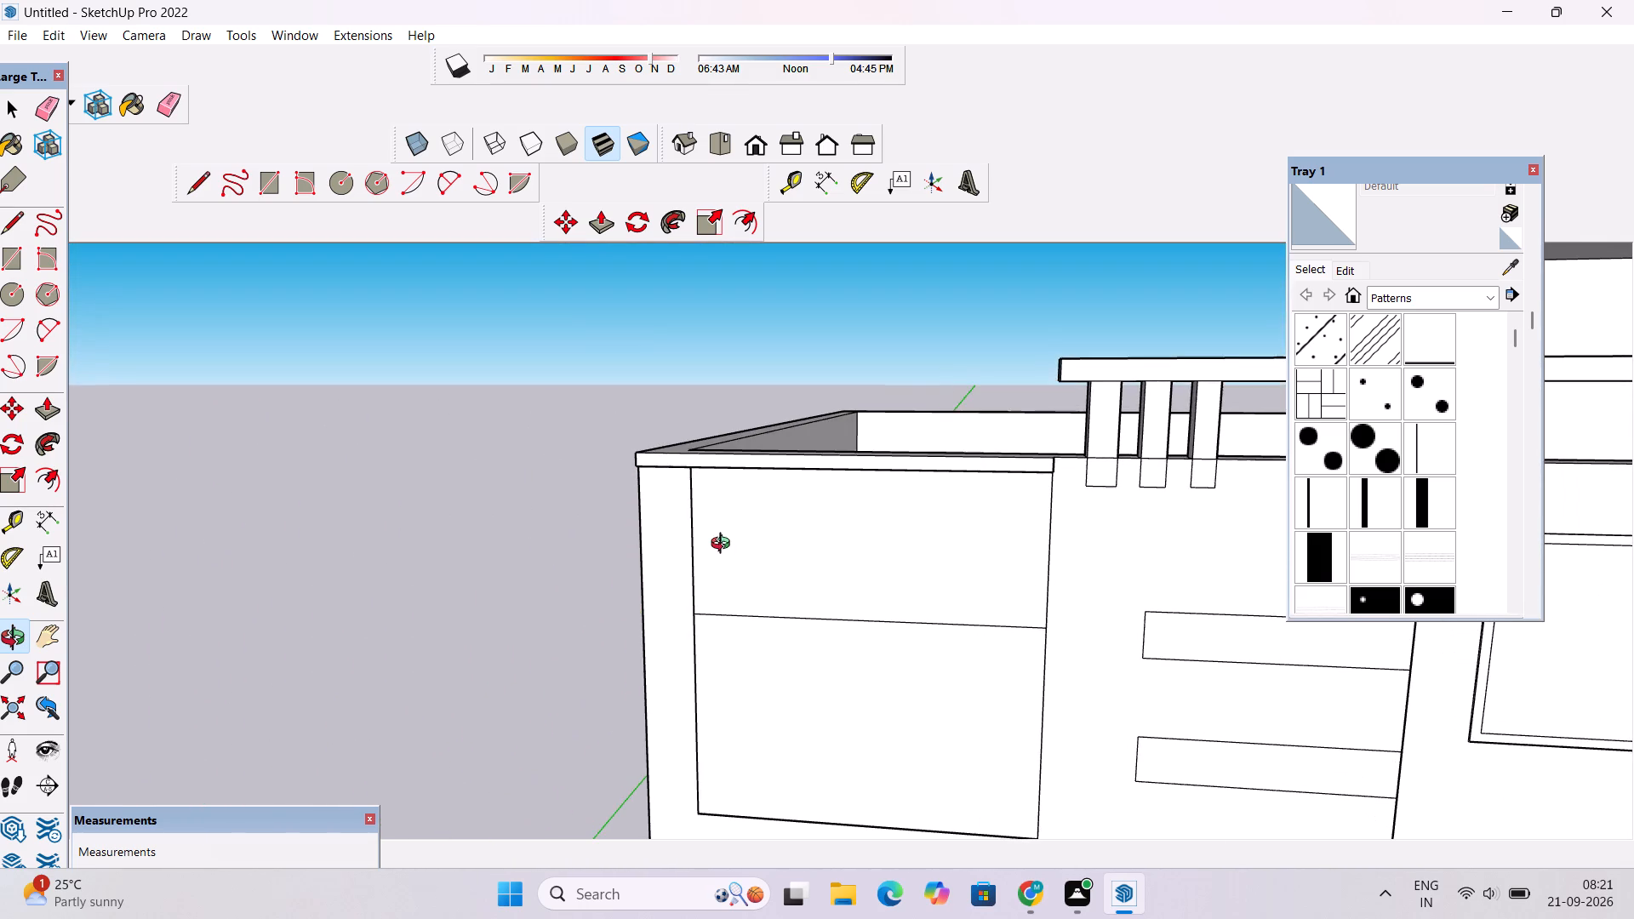
left_click_drag(734, 566, 814, 585)
left_click_drag(839, 563, 642, 511, "shift")
left_click_drag(620, 574, 632, 508)
left_click_drag(632, 508, 648, 569, "shift")
left_click_drag(641, 563, 609, 597)
Draw a rectangle about 1' 4" by 7" near the outer top corner of the panel's upper part.
scroll(548, 541, "up", 4)
key("r")
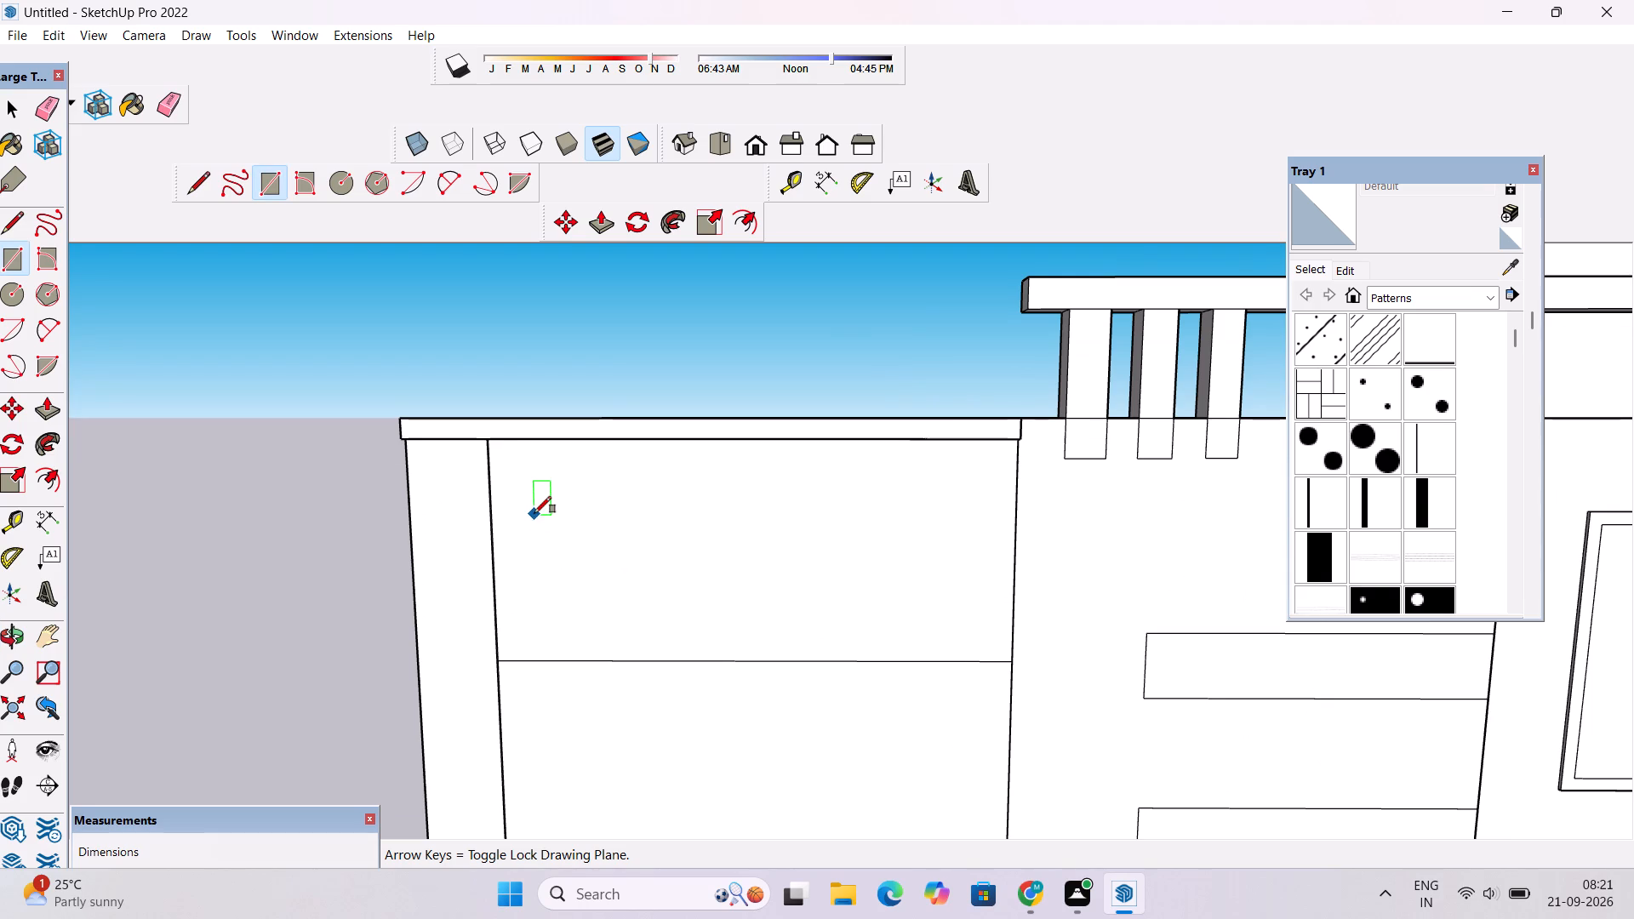
scroll(534, 508, "up", 3)
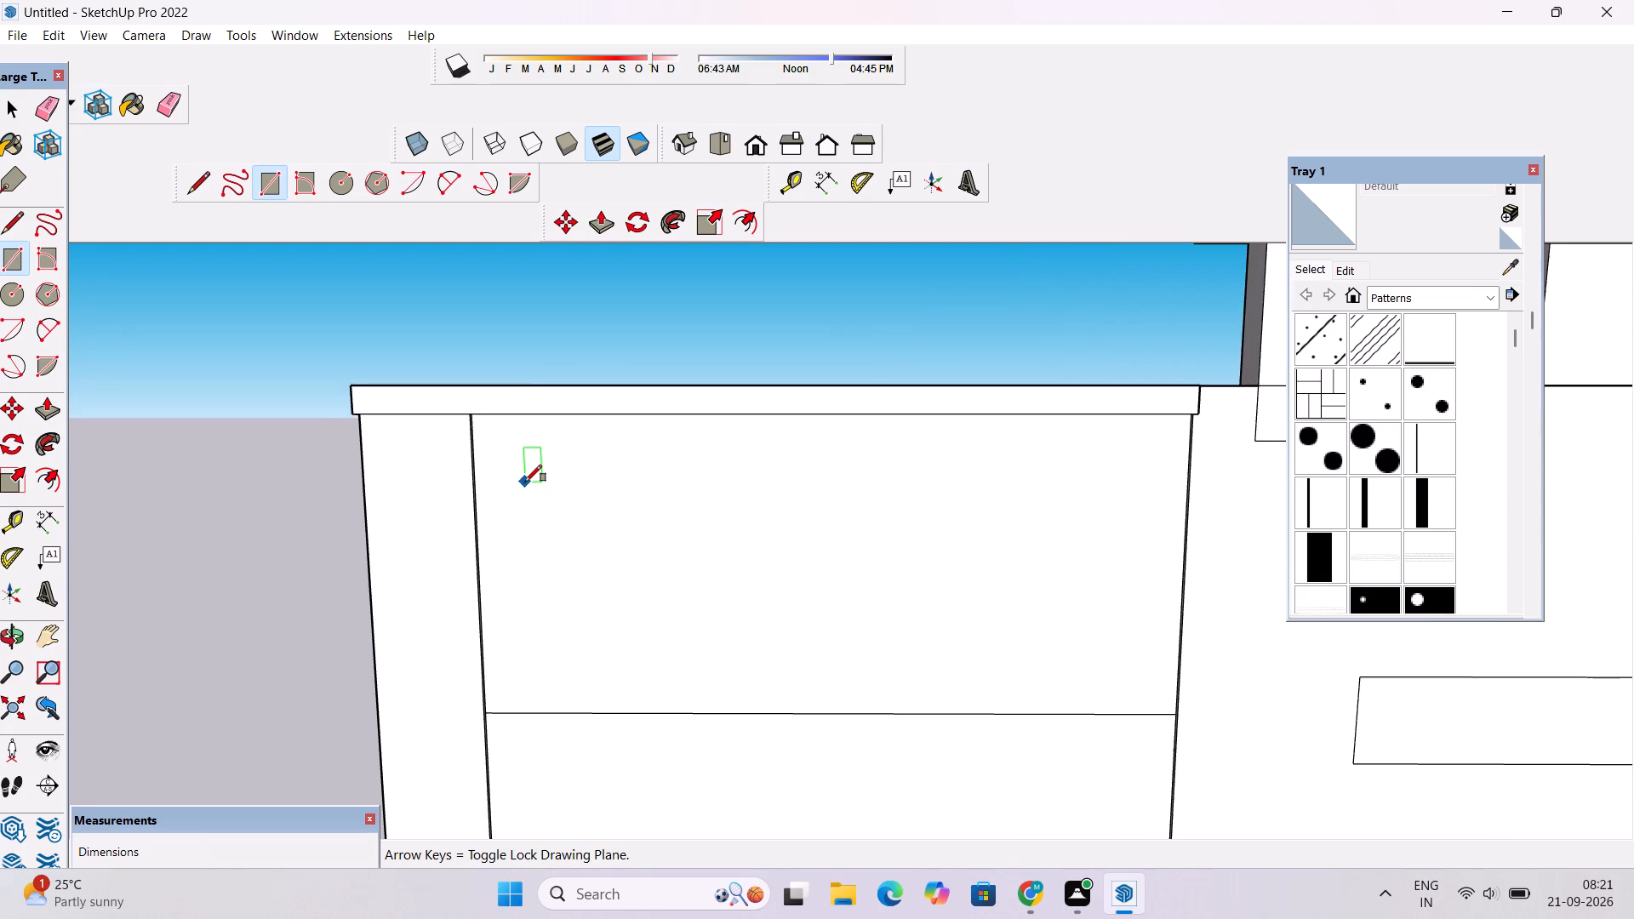
scroll(522, 482, "up", 2)
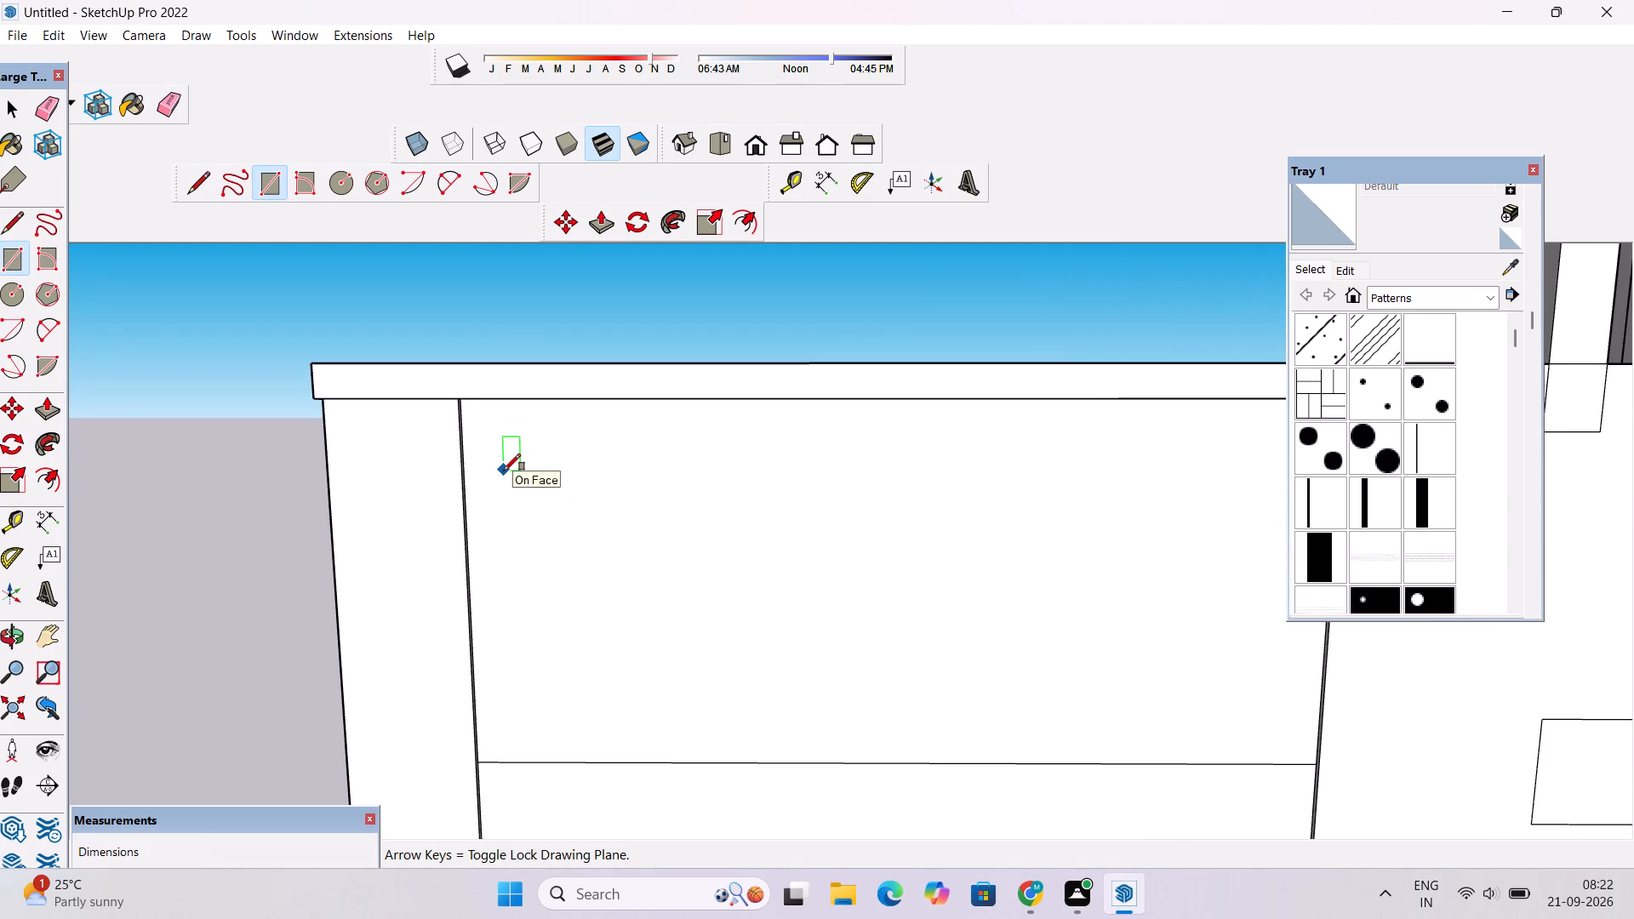
scroll(504, 471, "down", 1)
left_click(500, 477)
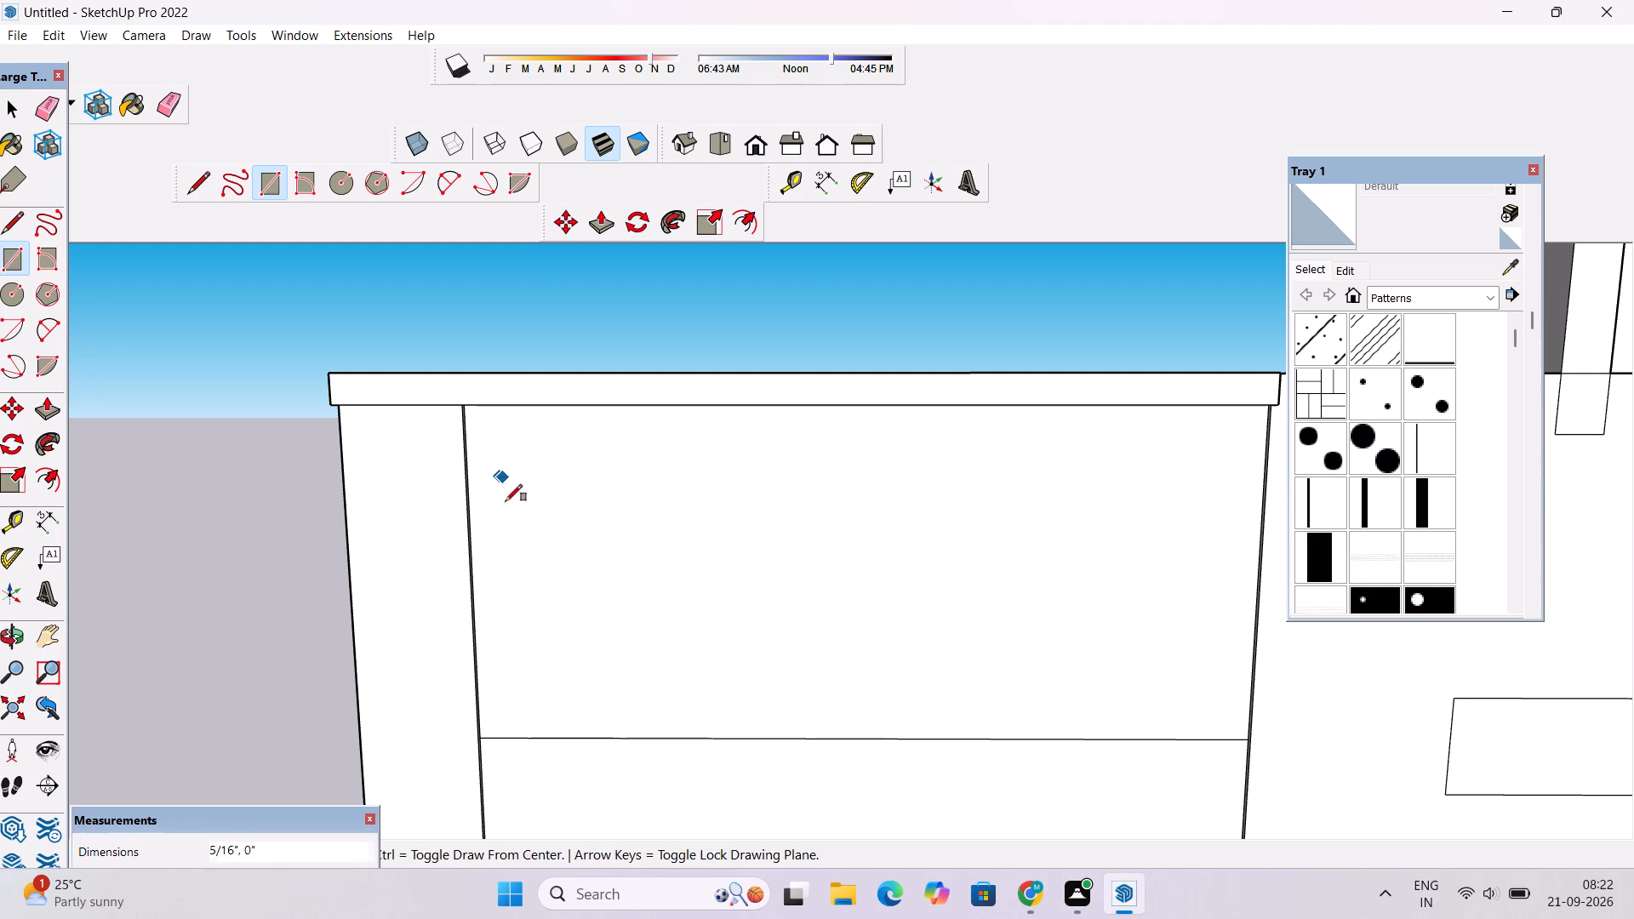
scroll(536, 511, "down", 4)
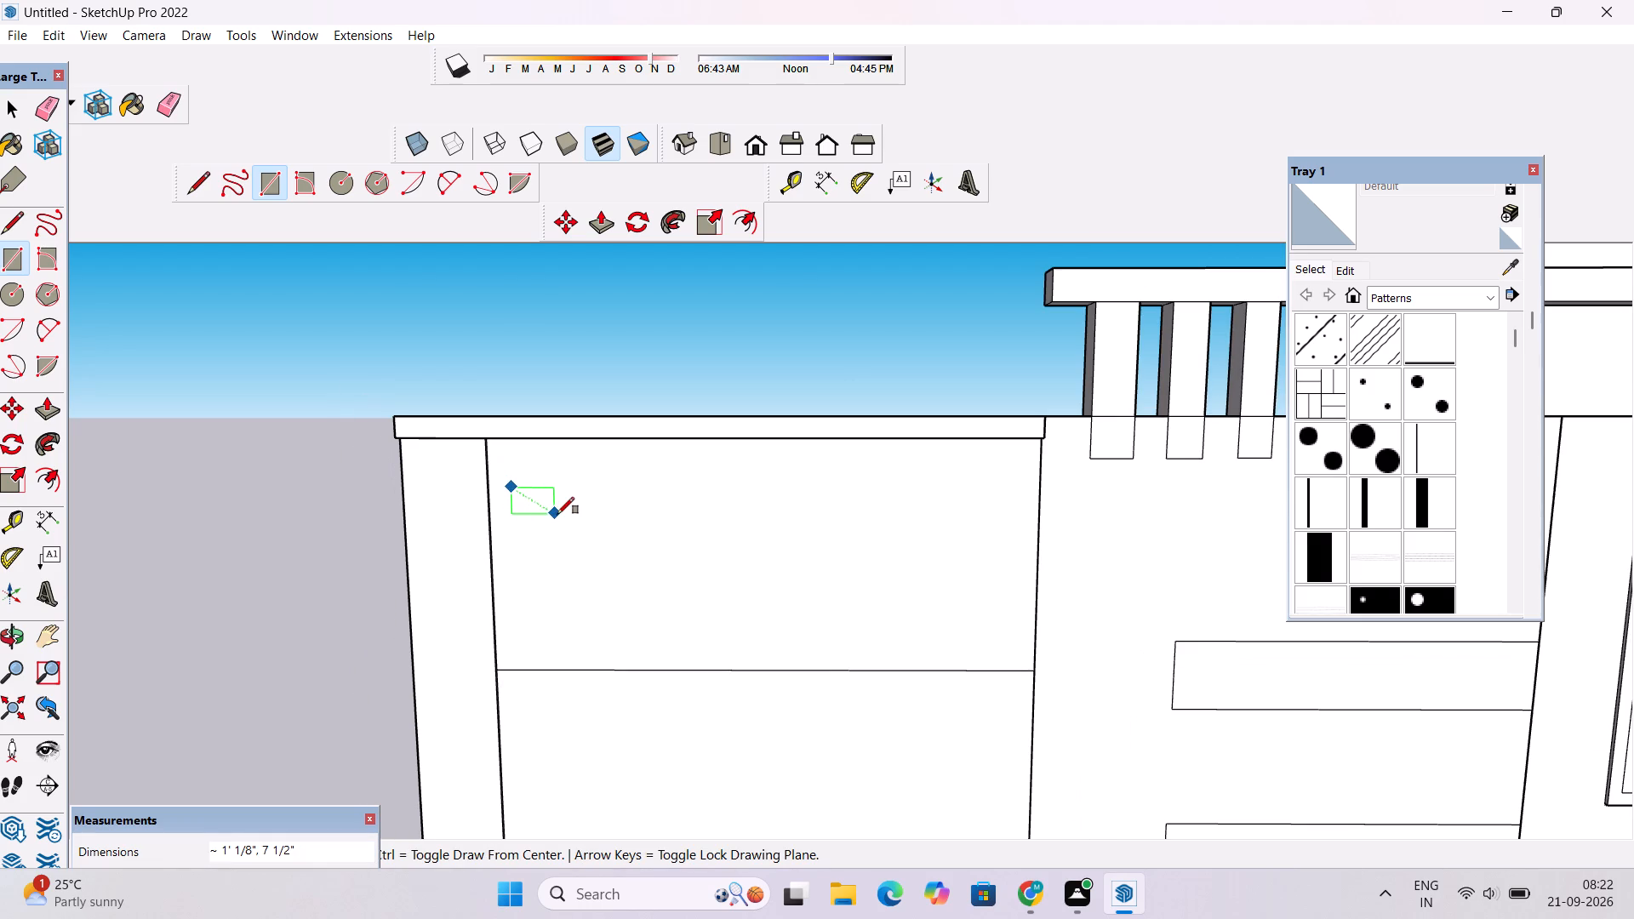
scroll(557, 514, "up", 1)
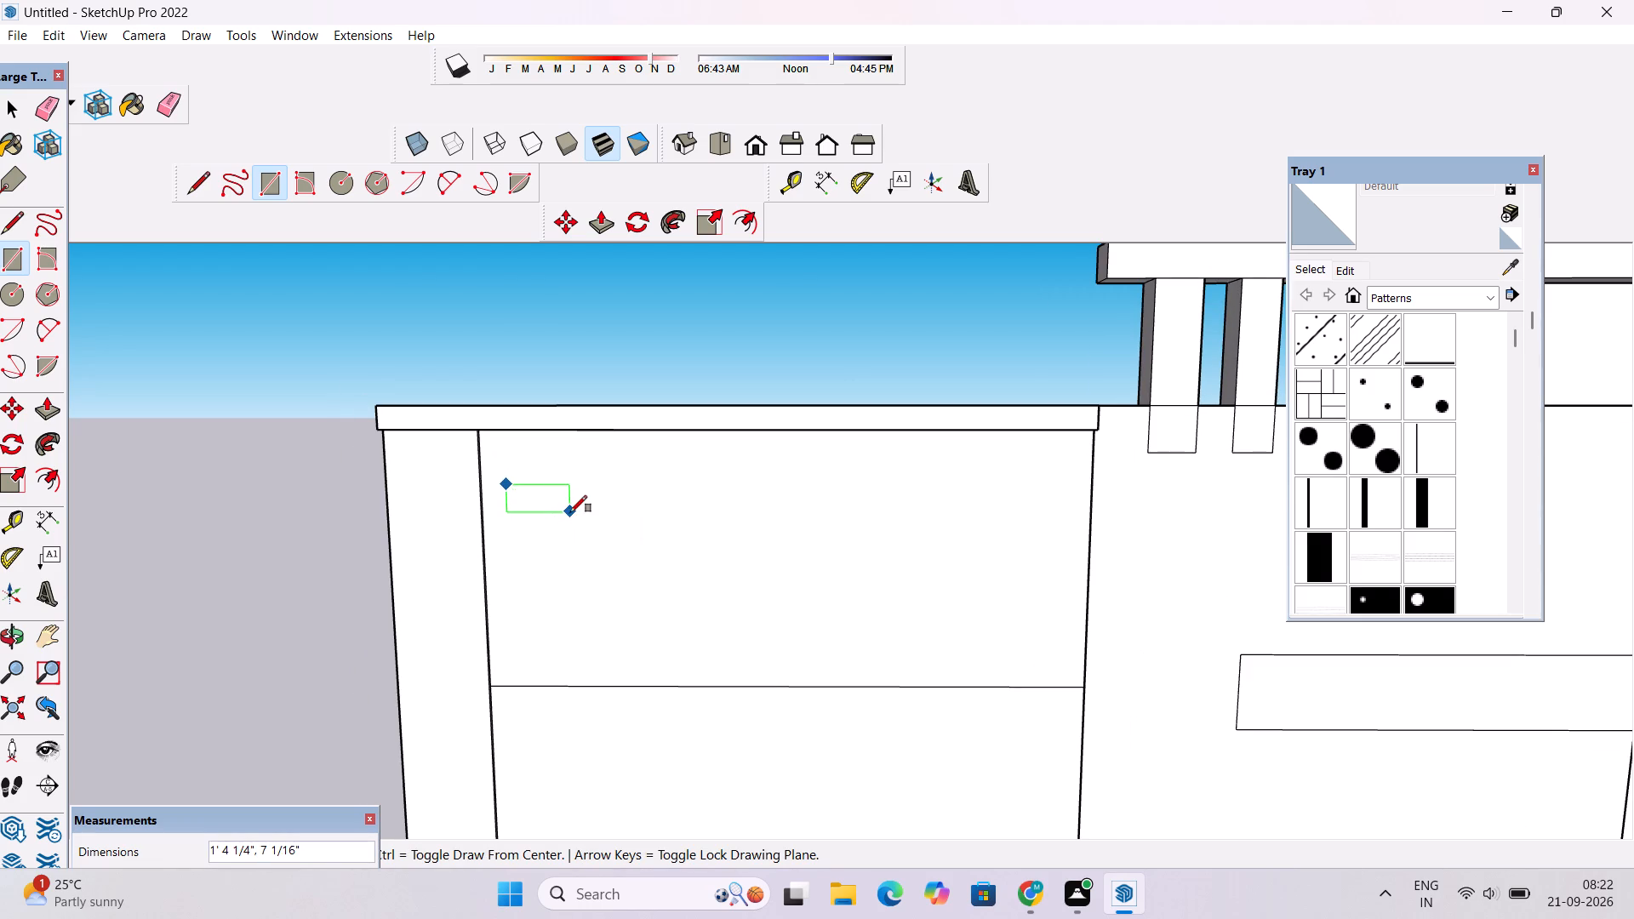
left_click(570, 512)
Copy the small rectangle twice horizontally at about 1' 7 1/2" spacing, forming a row of three in the panel's upper part.
key("space")
double_click(557, 498)
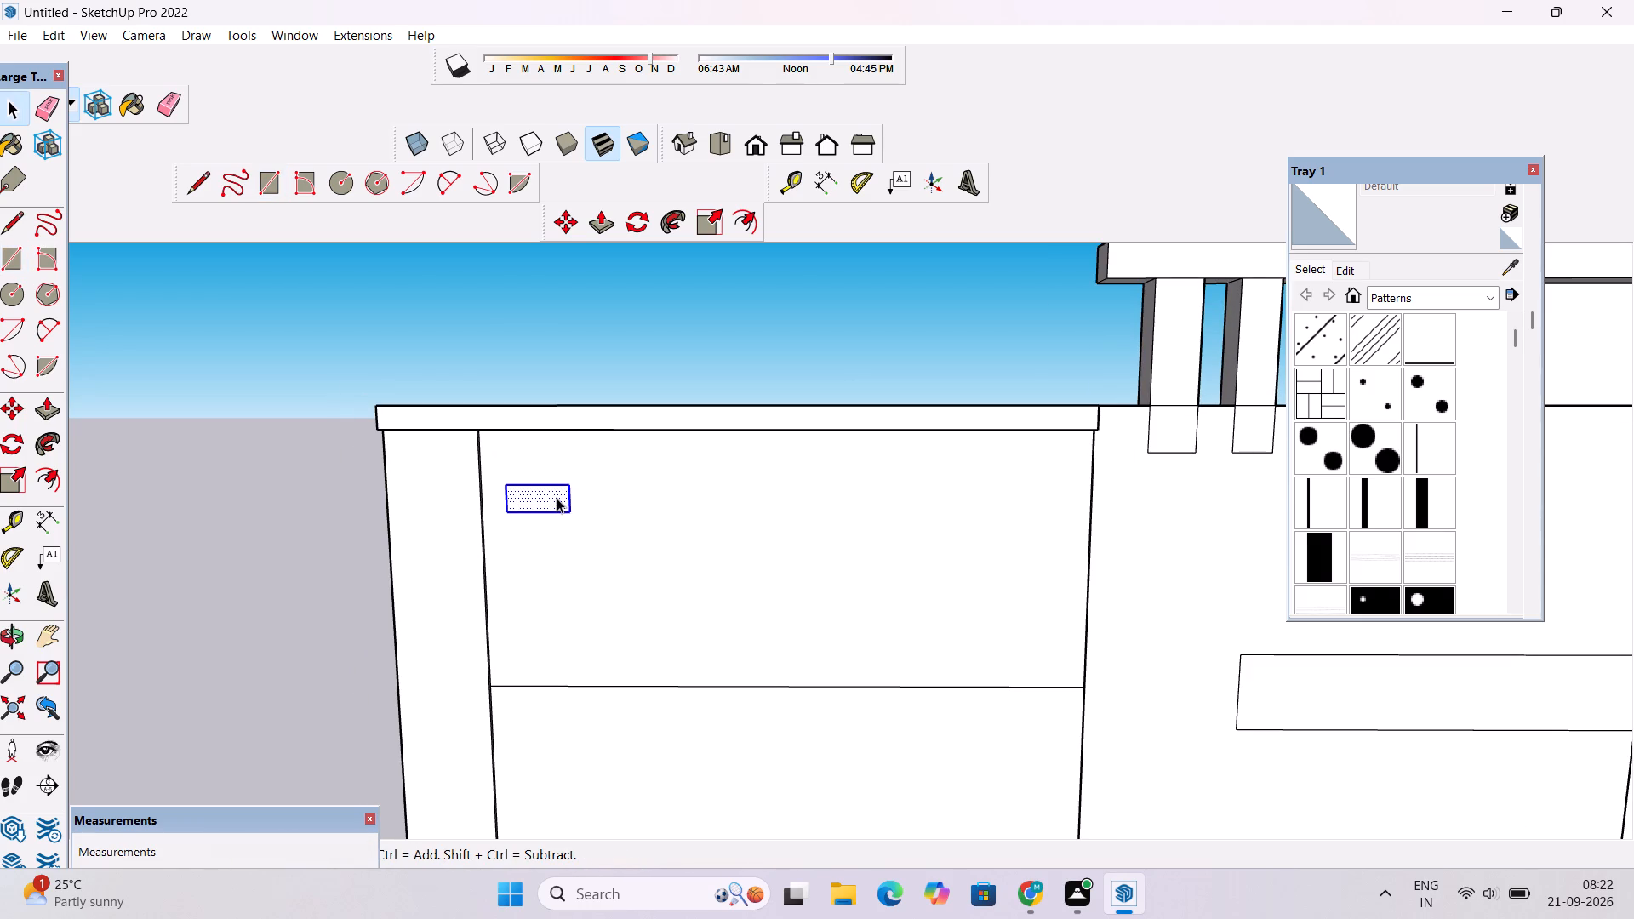
key("m")
left_click(502, 486)
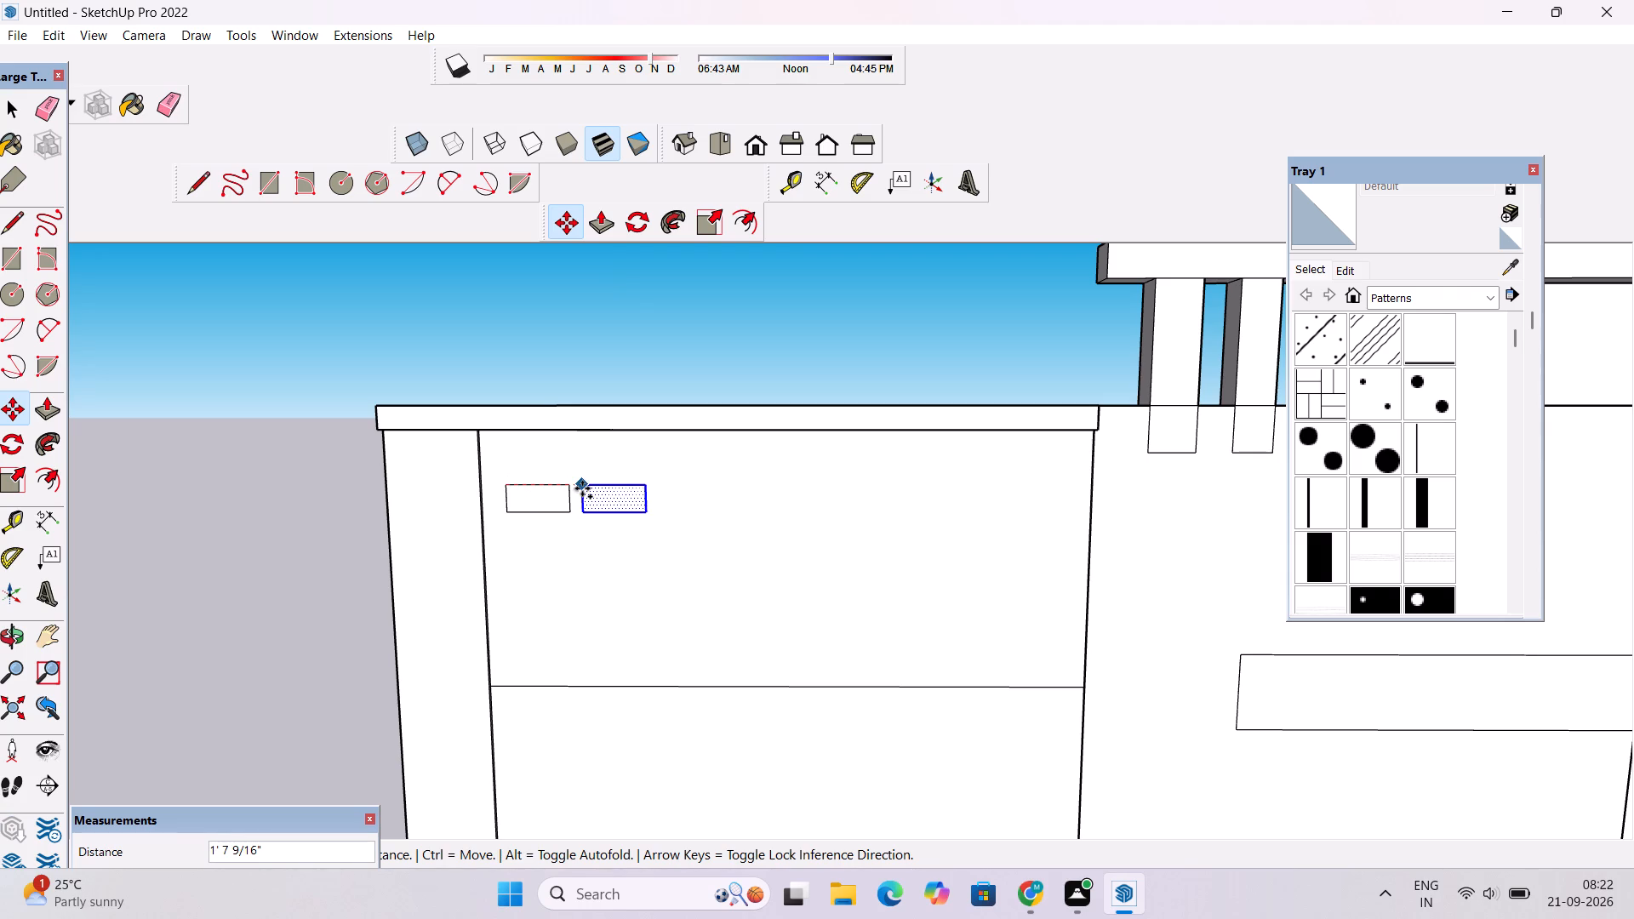
left_click(583, 489)
left_click(584, 485)
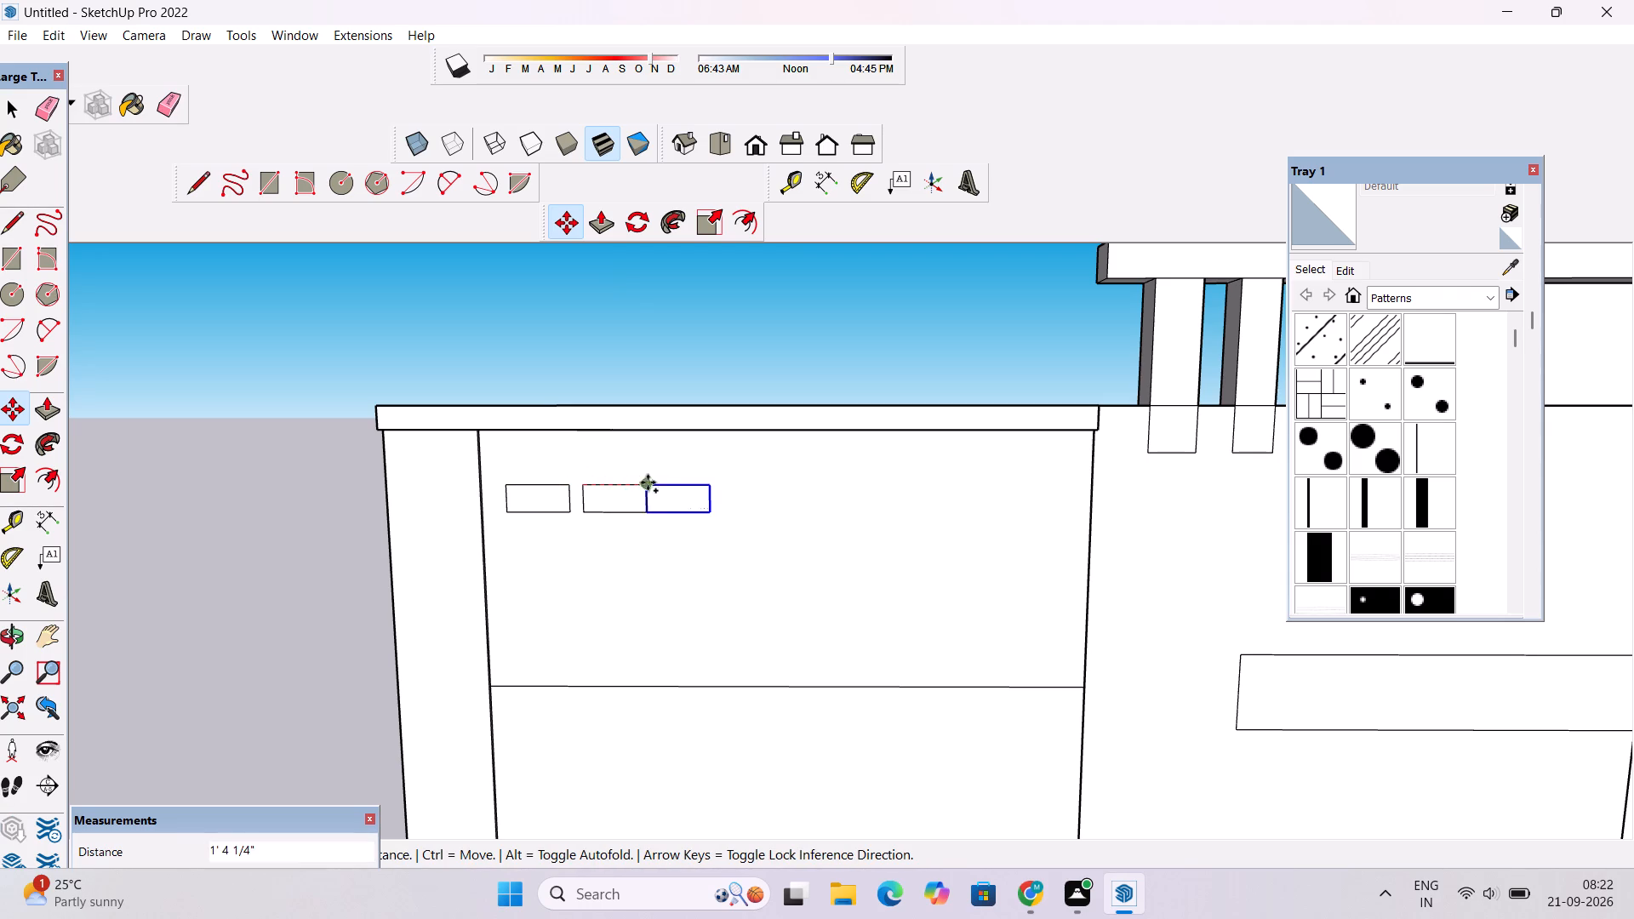
left_click(659, 485)
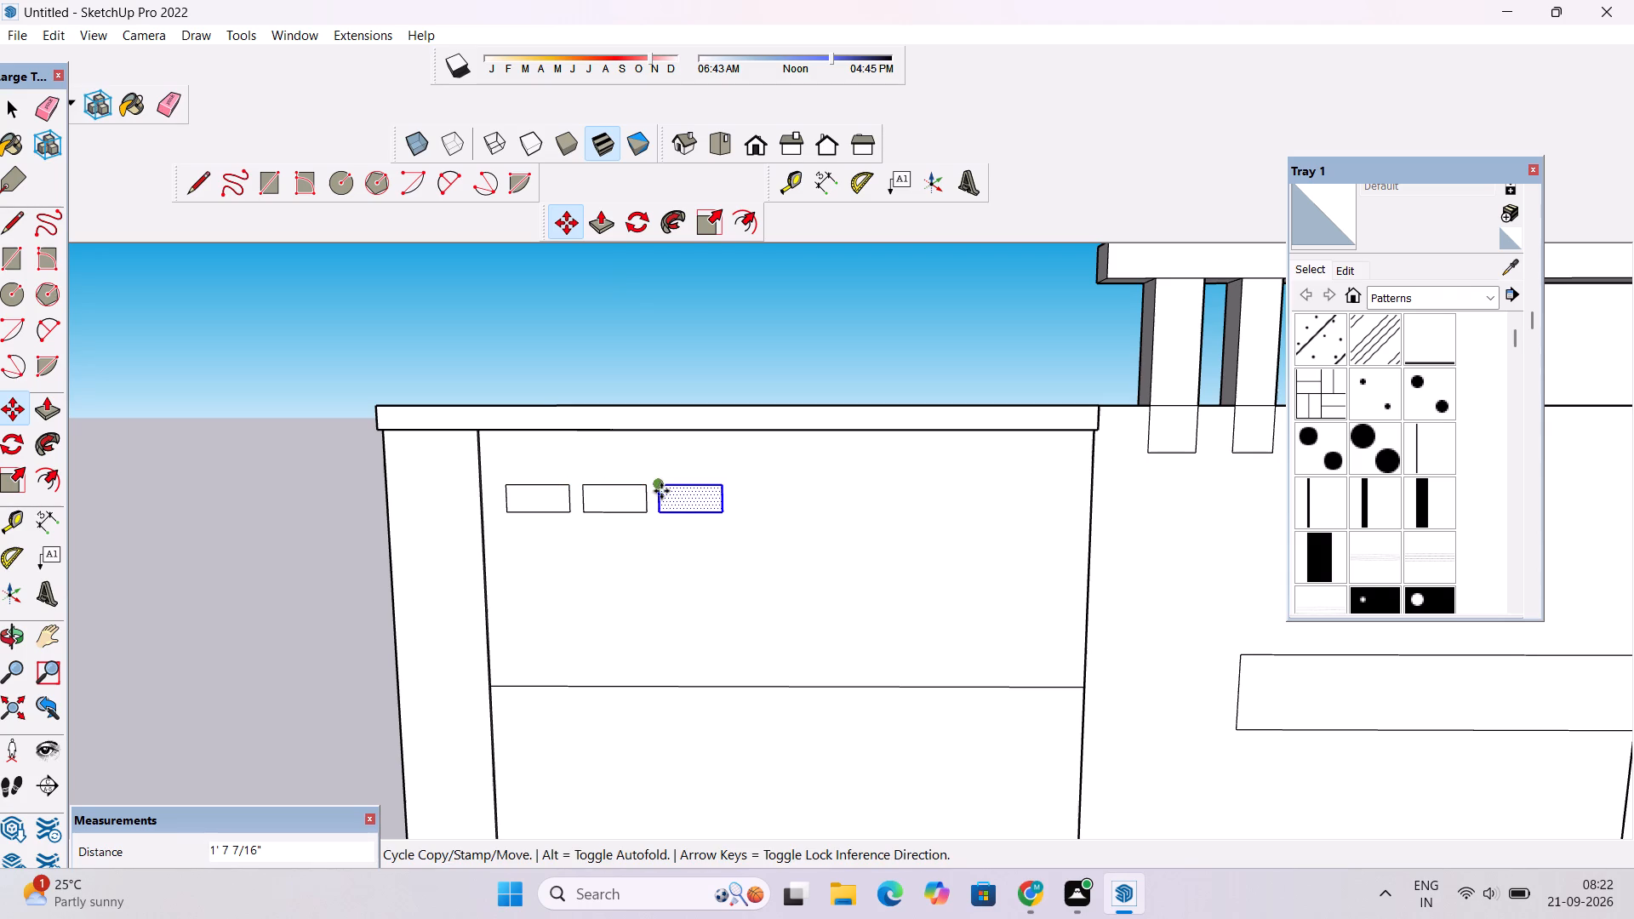
Copy the small rectangle into a second row of three directly below the first row, at about 1' 7 1/2" horizontal spacing.
left_click(660, 480)
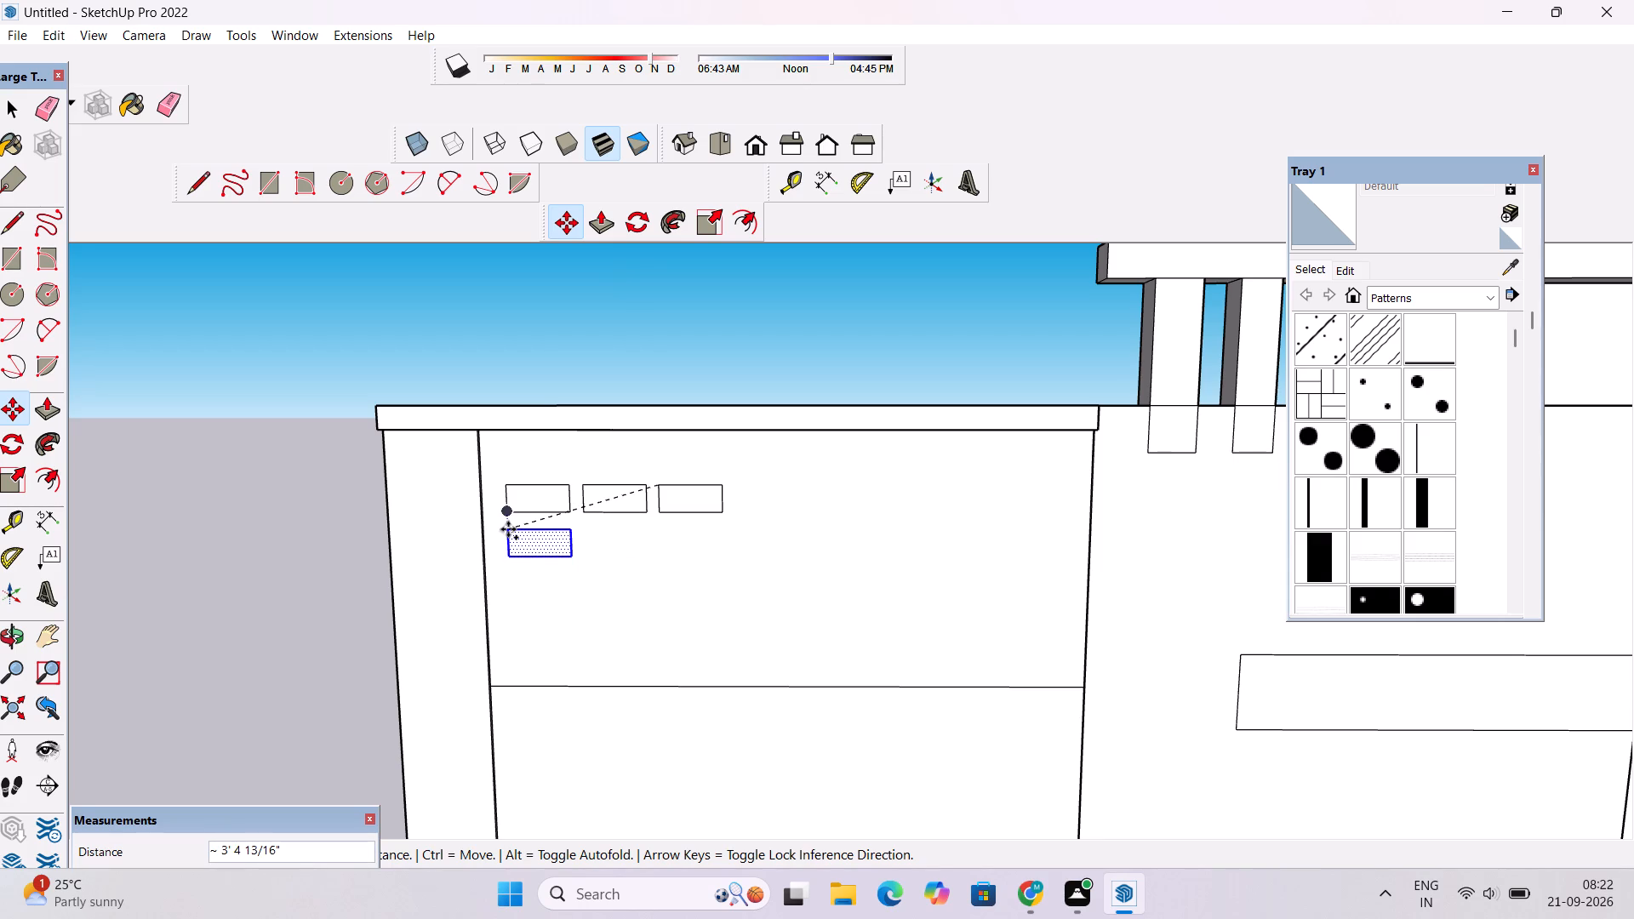
scroll(508, 528, "up", 6)
left_click(506, 515)
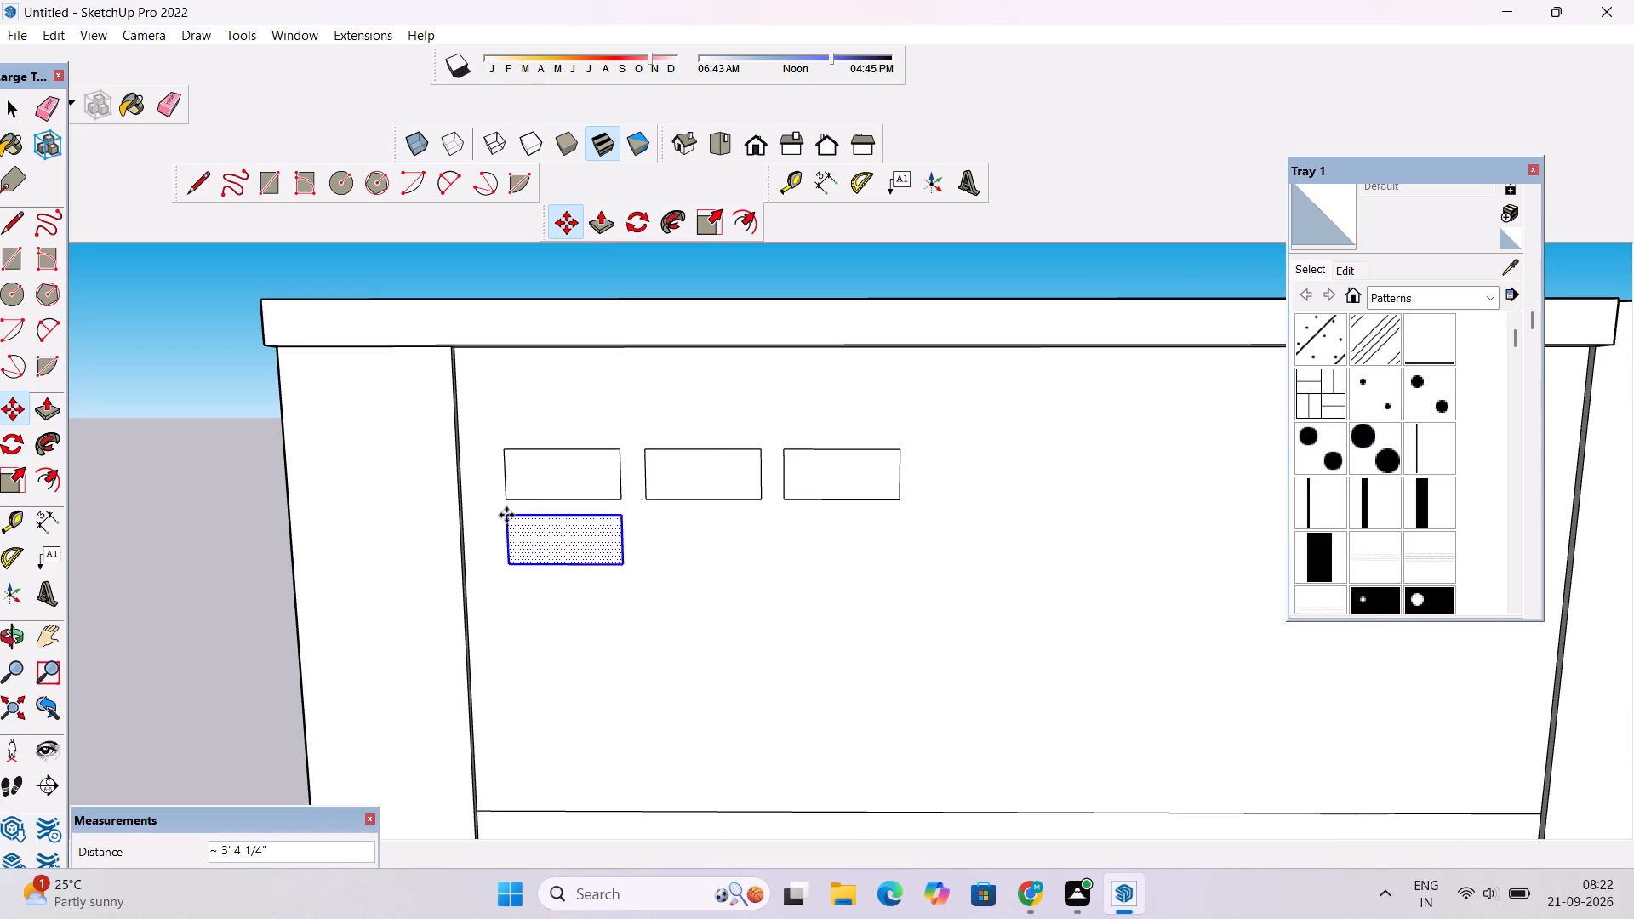
left_click(504, 515)
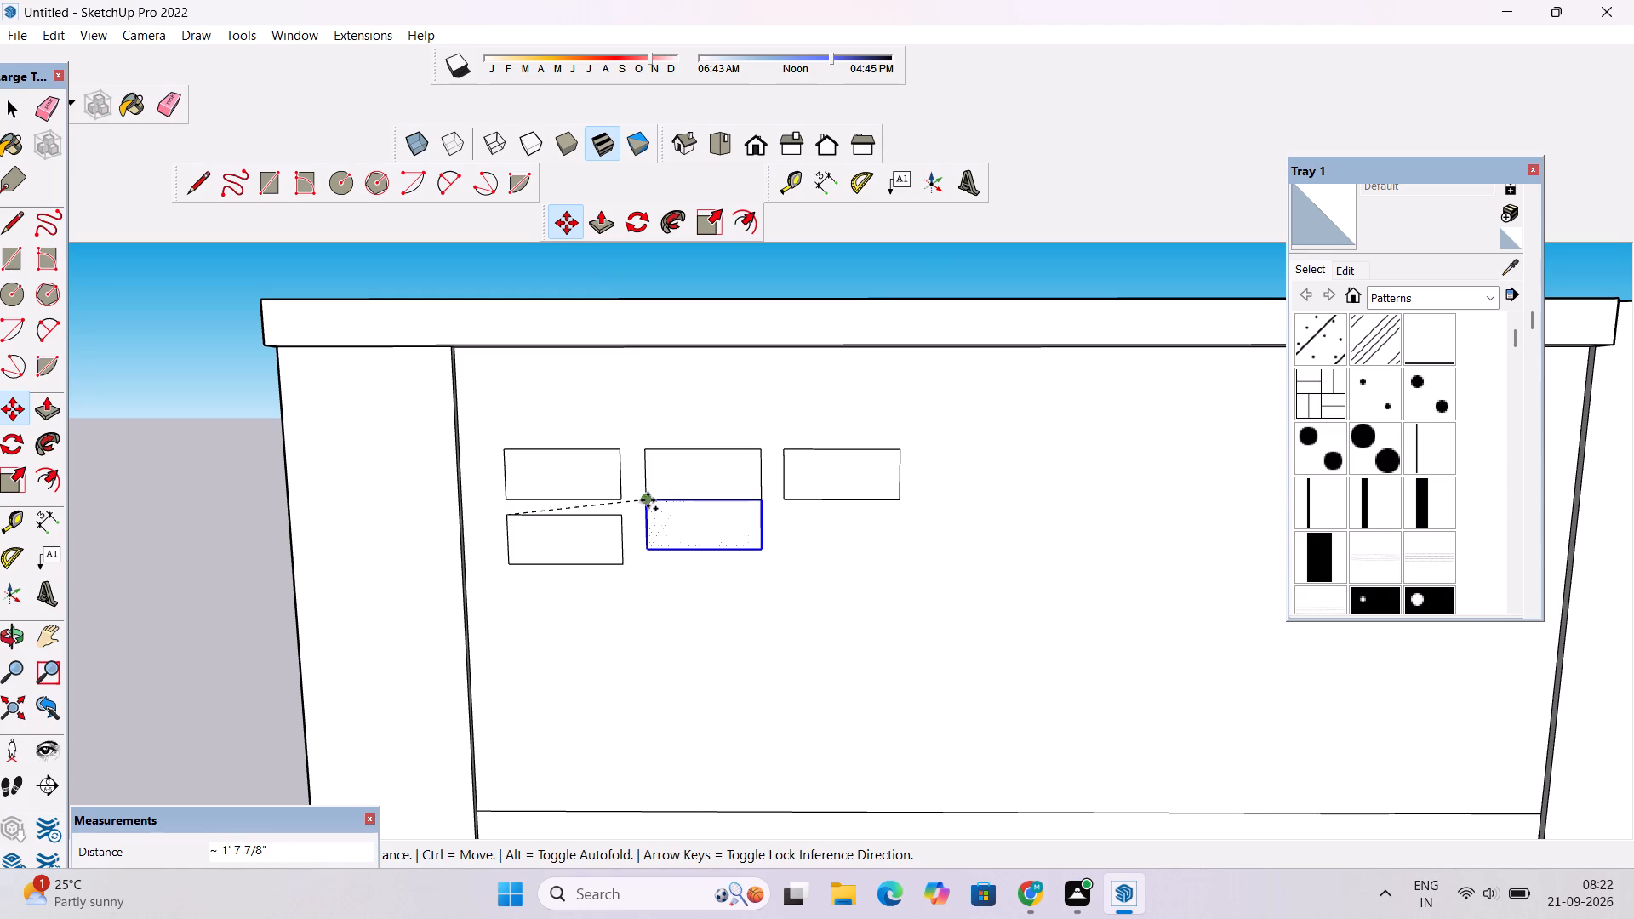
left_click(651, 524)
left_click(650, 516)
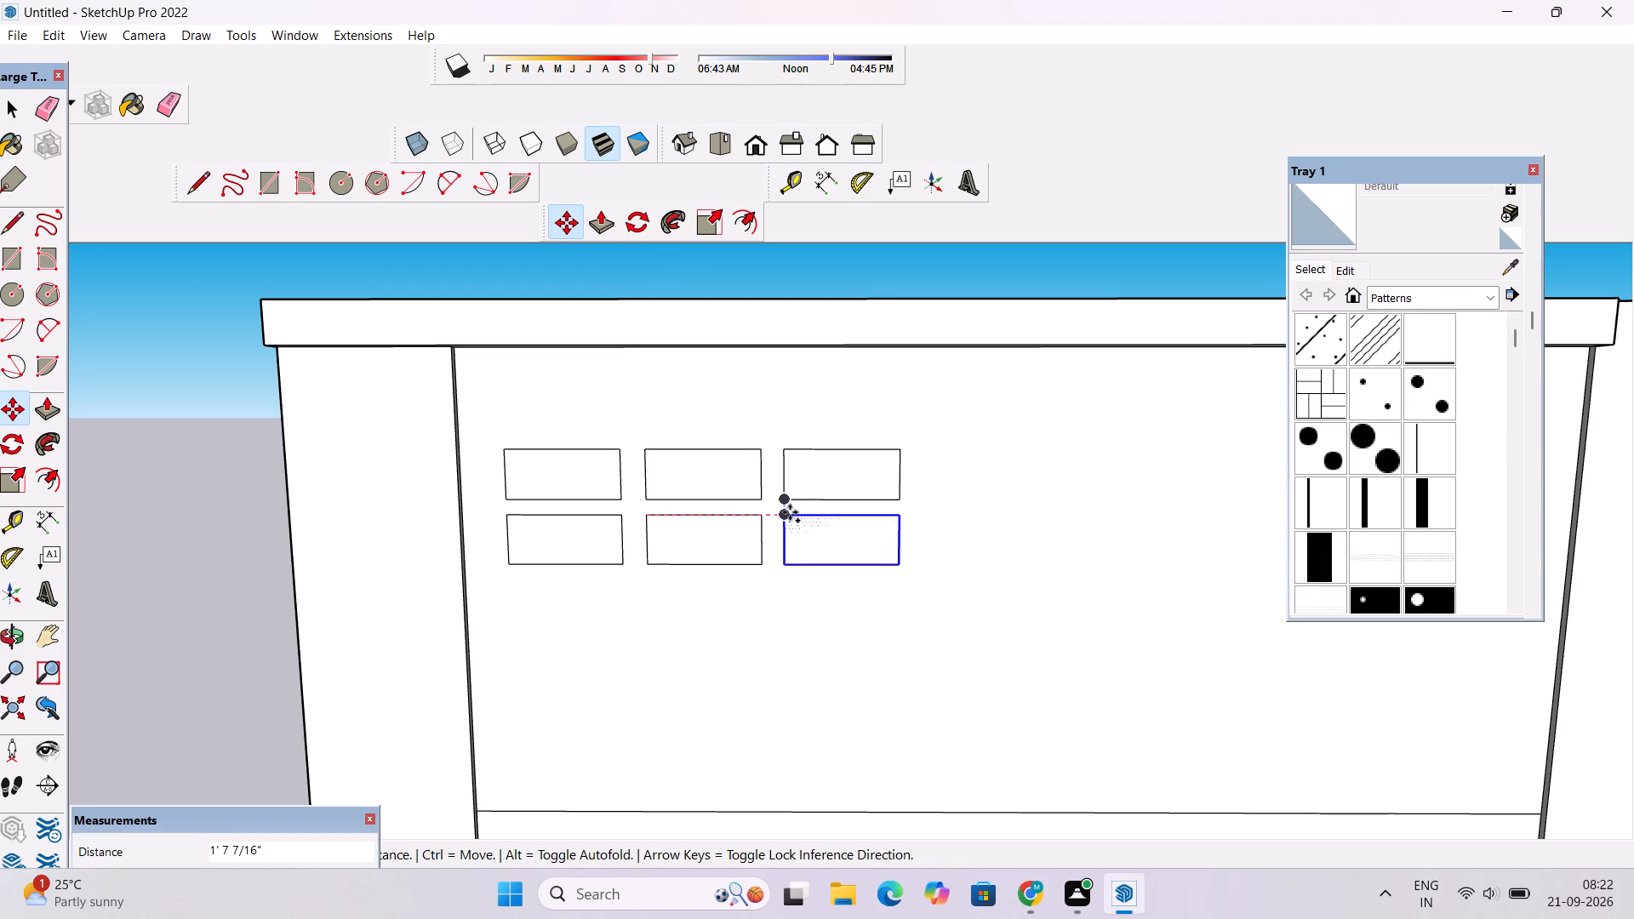
left_click(790, 512)
key("space")
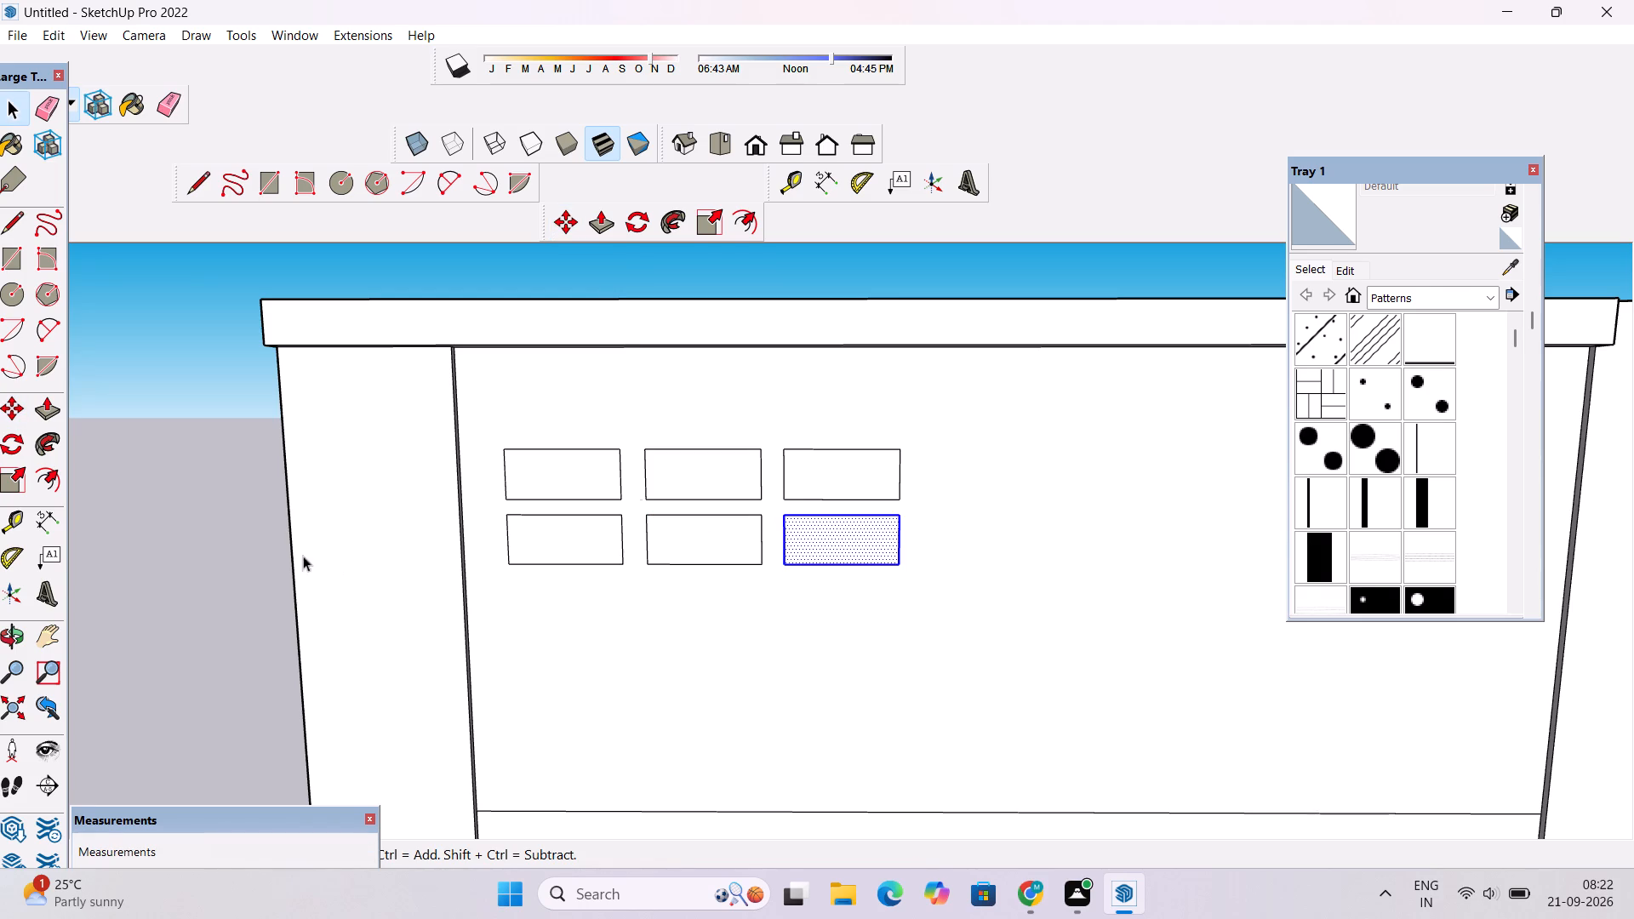
left_click(204, 540)
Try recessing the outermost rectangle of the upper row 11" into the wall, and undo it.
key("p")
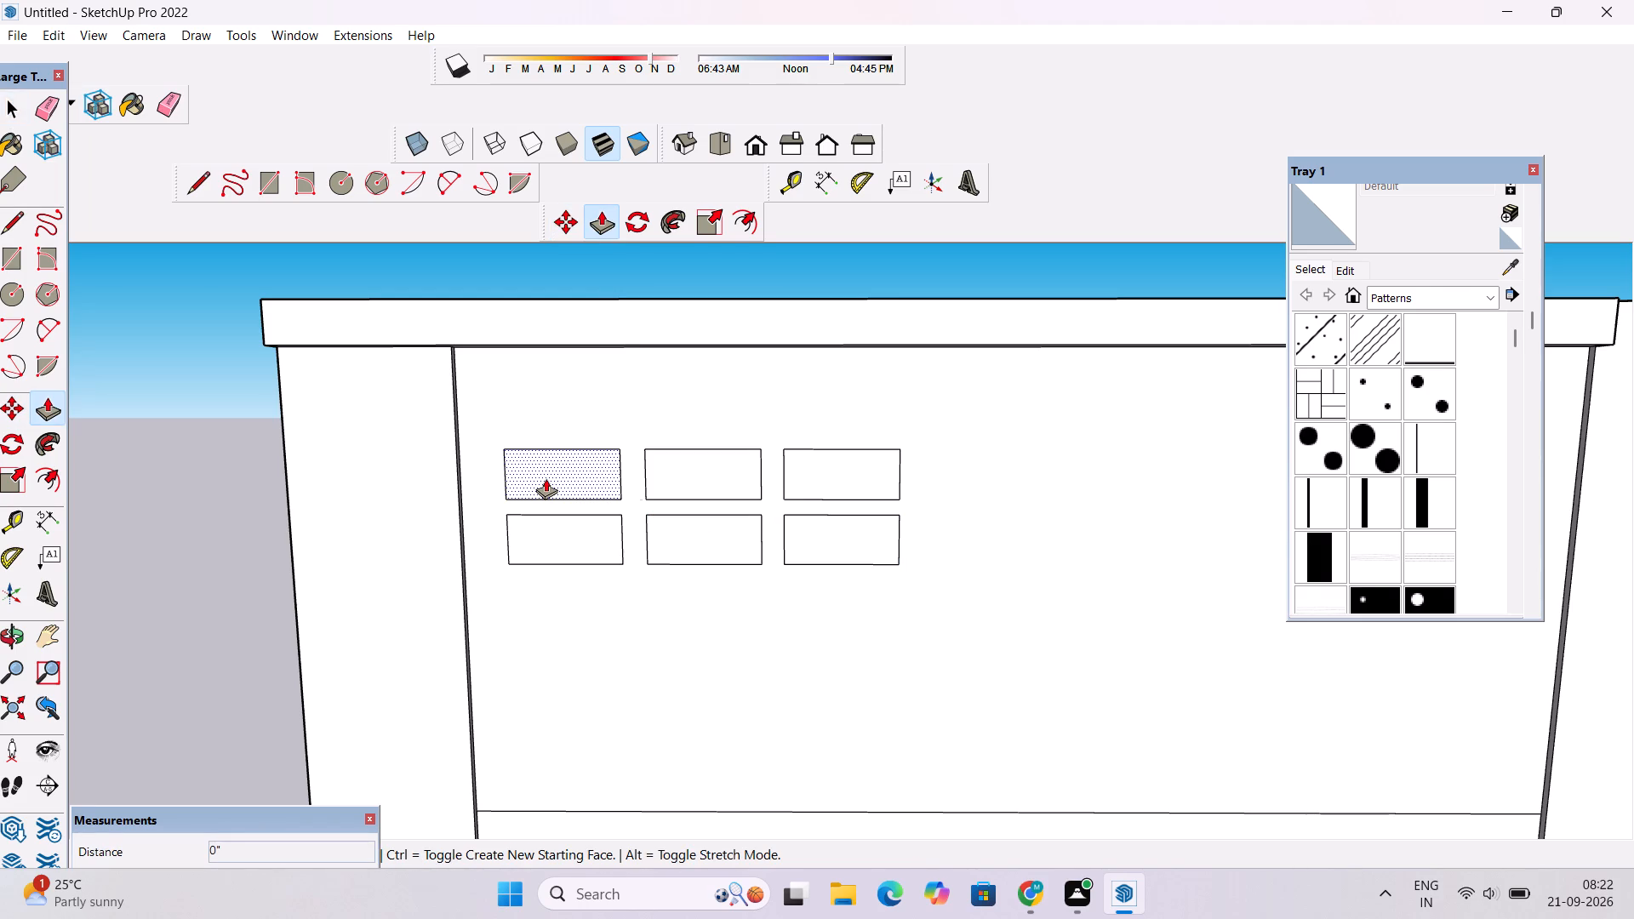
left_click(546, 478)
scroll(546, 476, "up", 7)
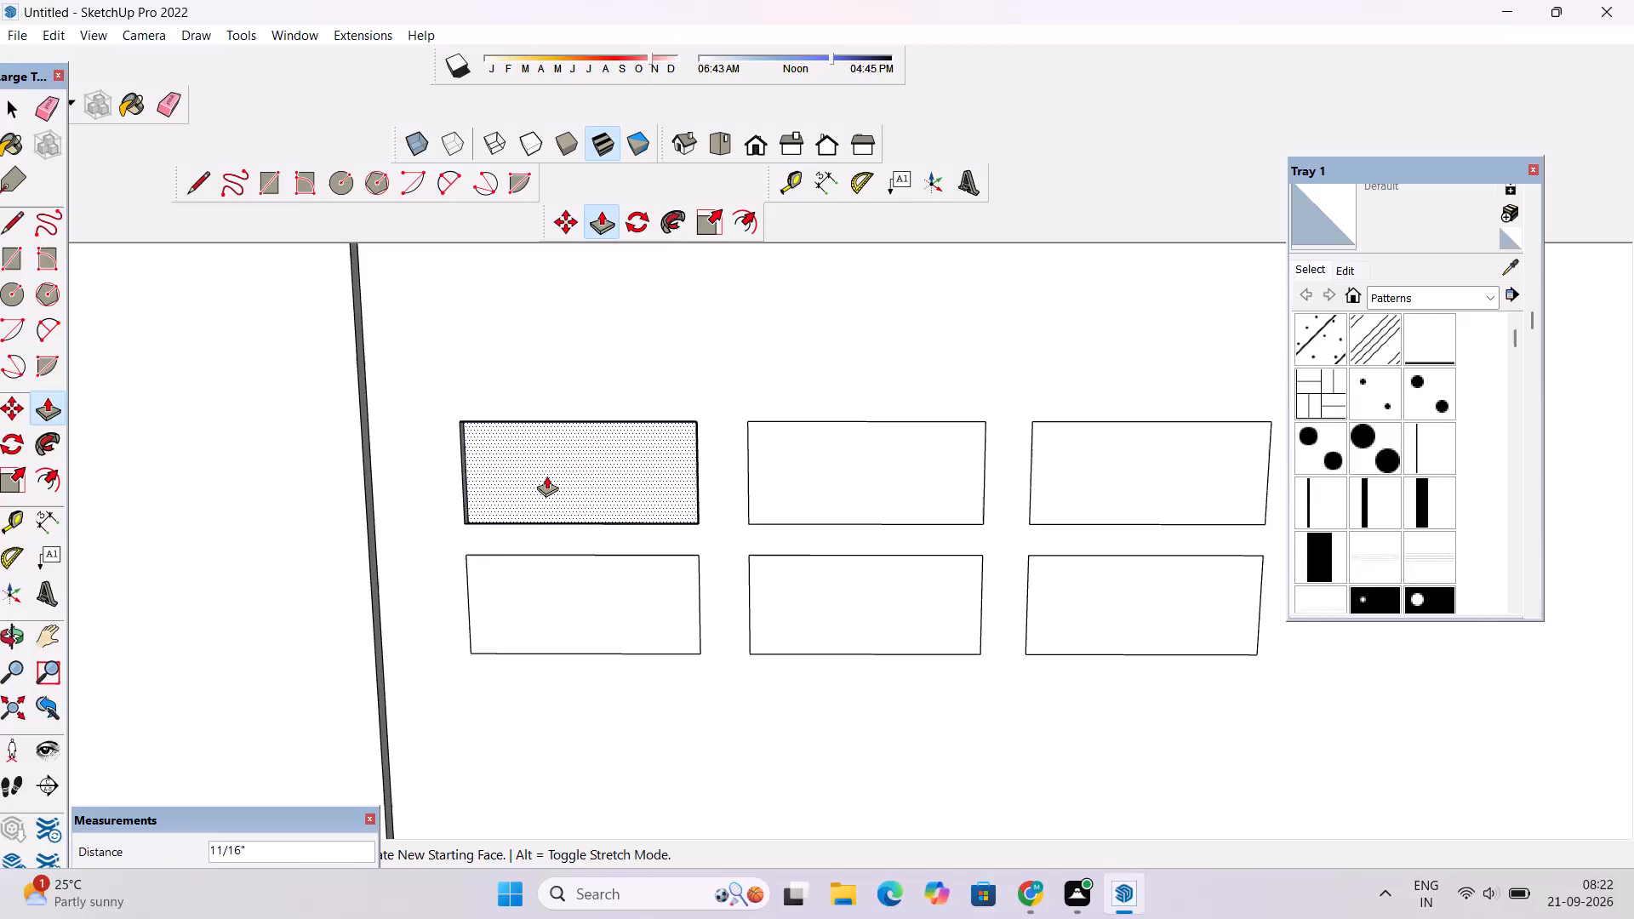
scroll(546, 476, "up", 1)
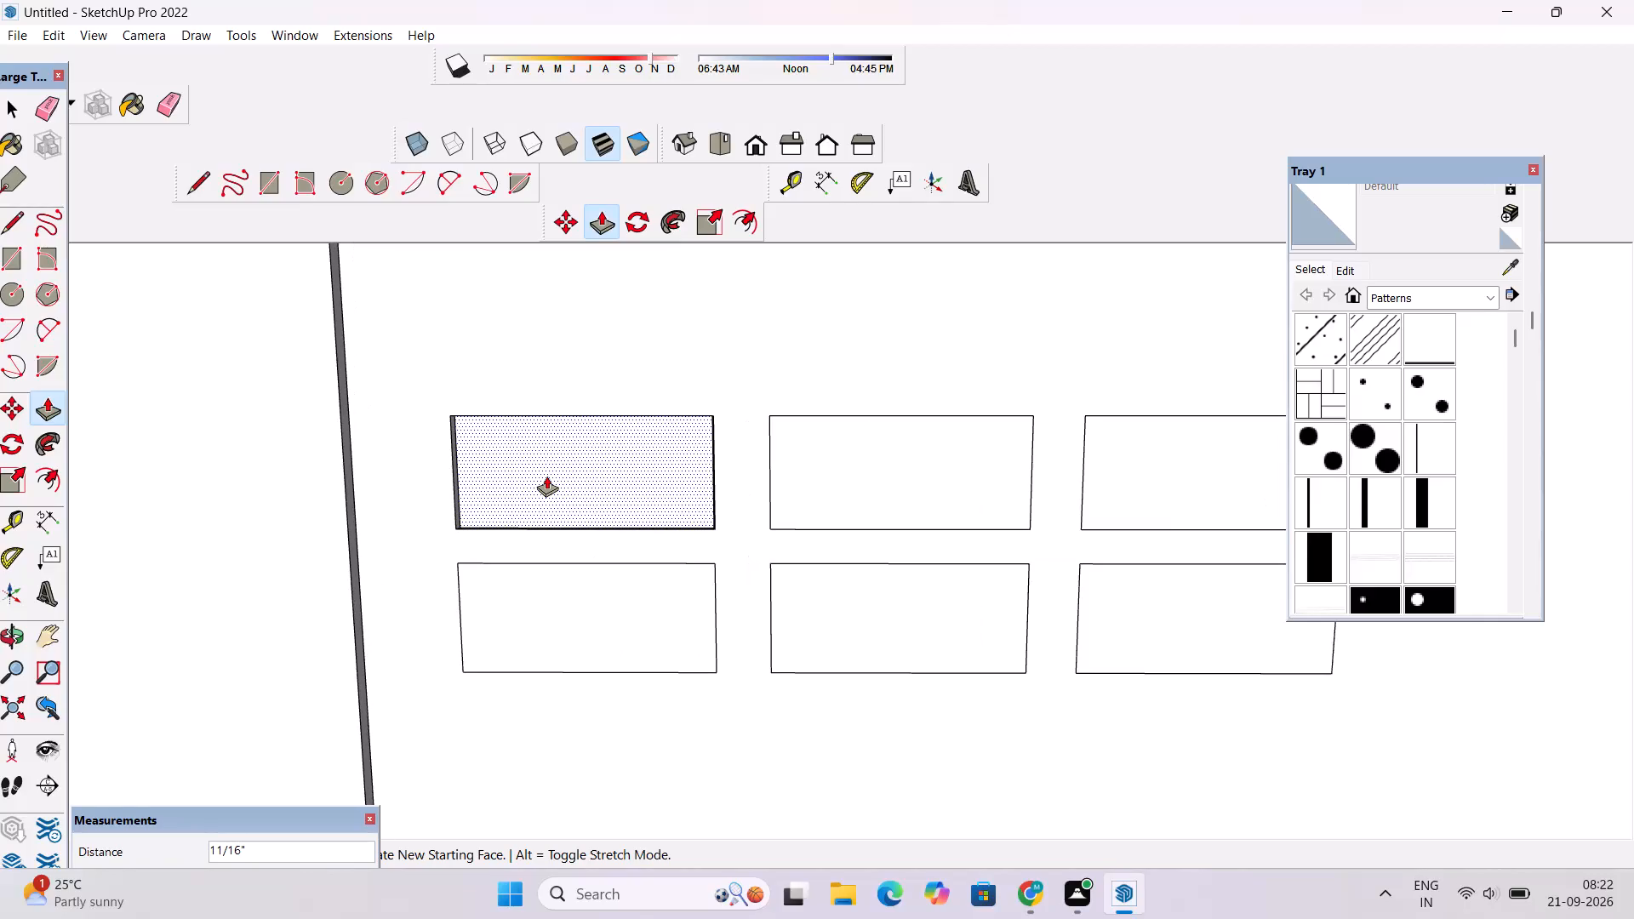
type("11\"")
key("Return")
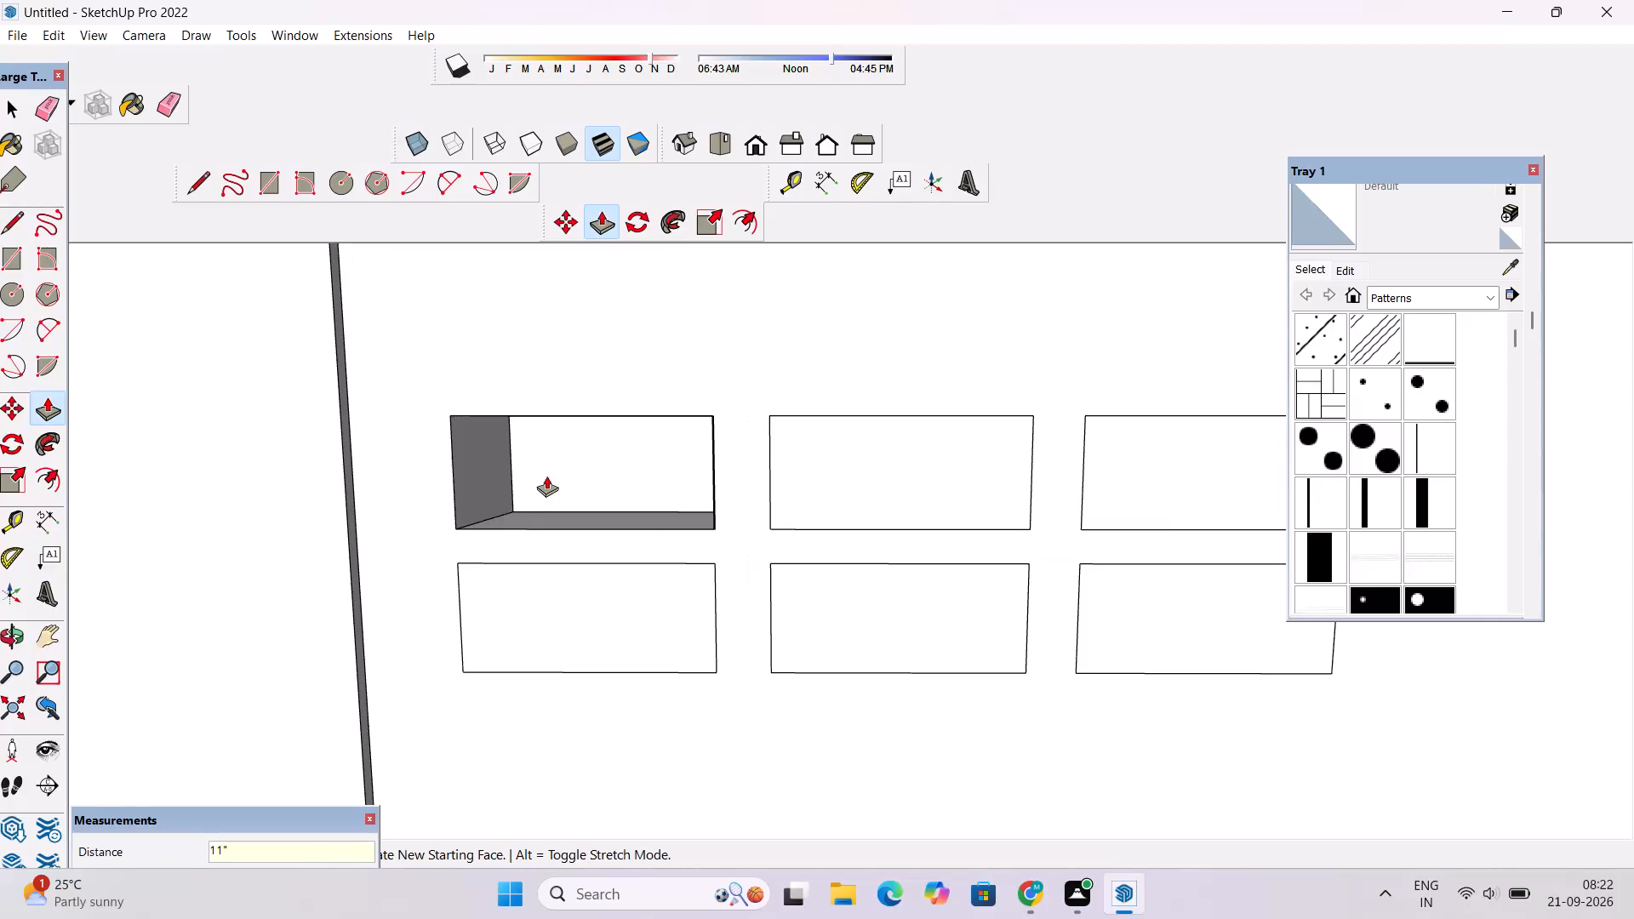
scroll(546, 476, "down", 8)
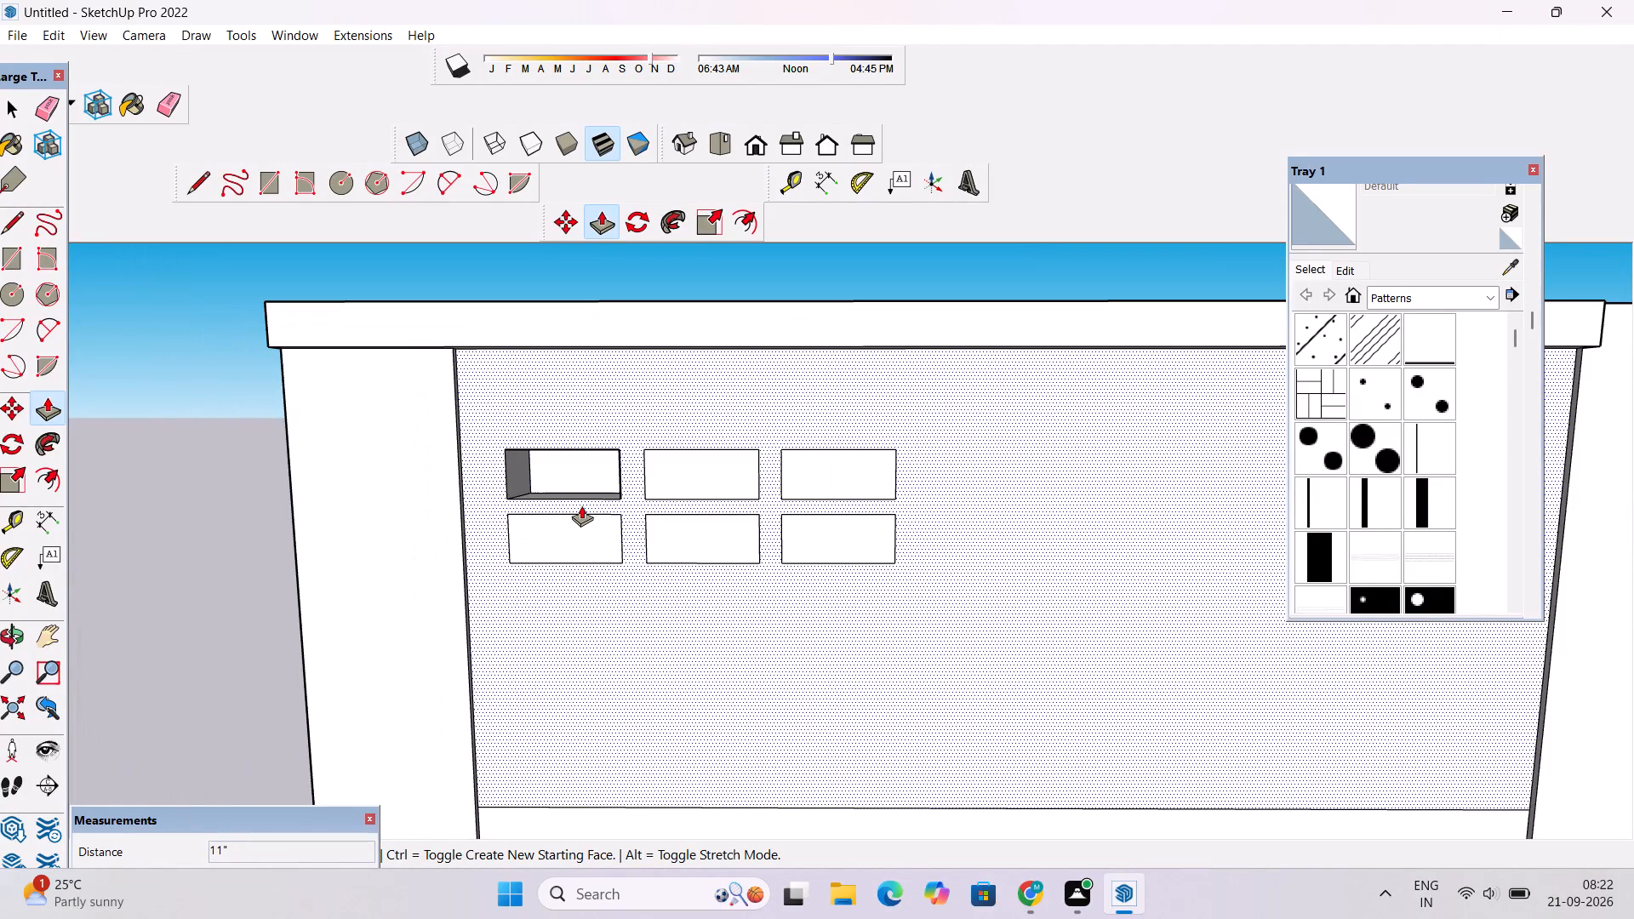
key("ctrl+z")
Recess the outermost rectangle of the upper row 6" into the wall with Push/Pull.
scroll(574, 490, "up", 3)
left_click(574, 477)
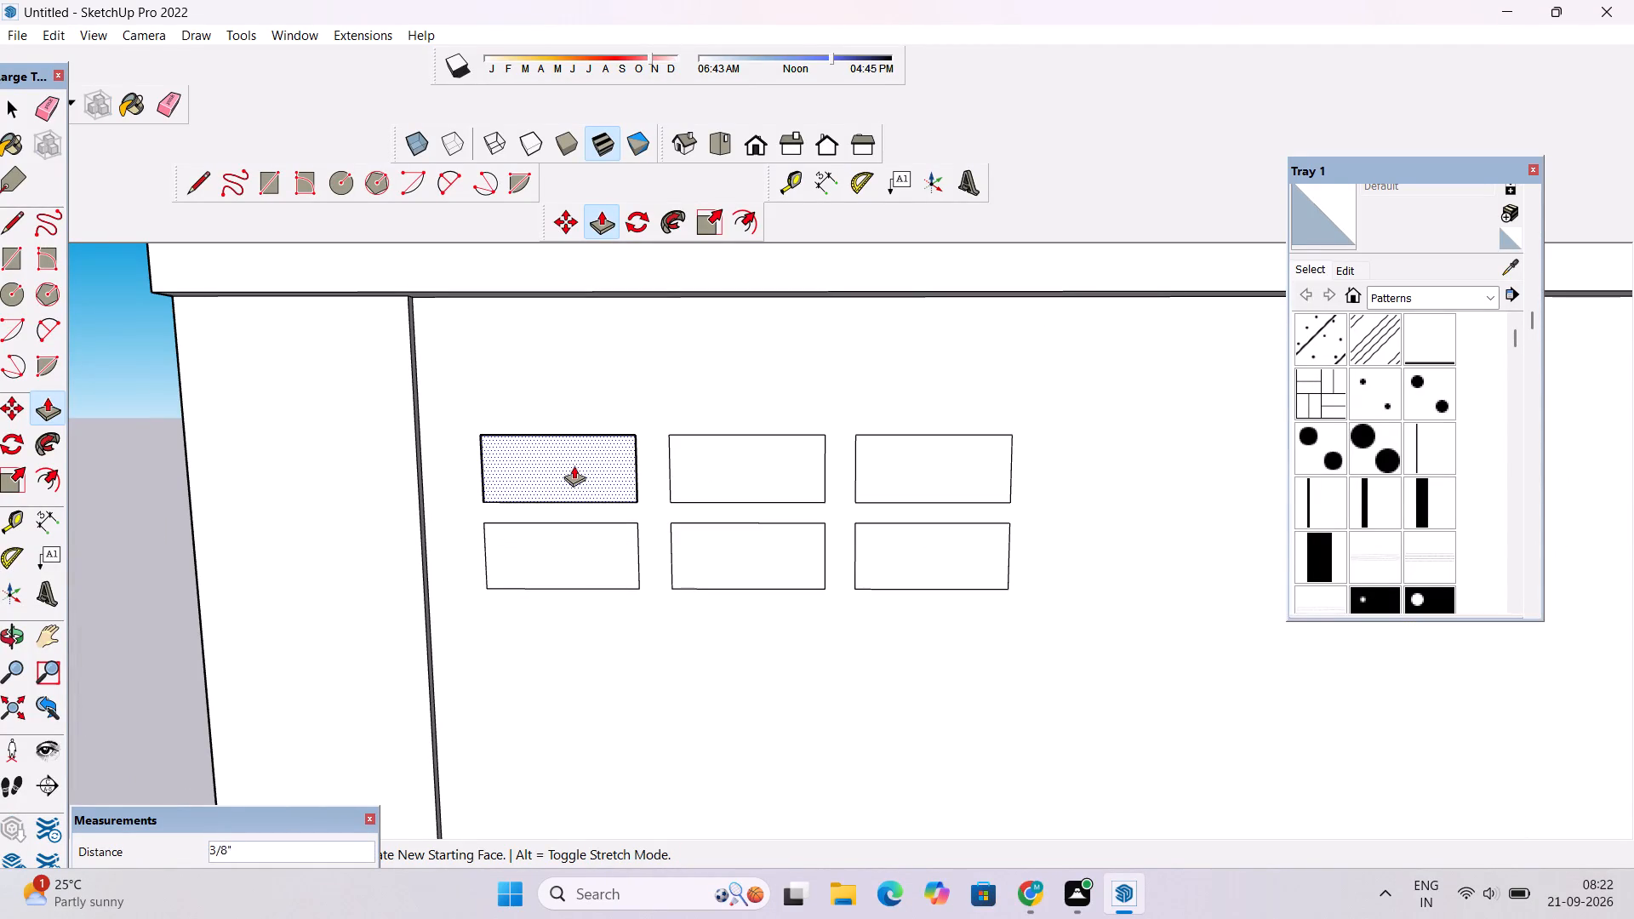
type("6\"")
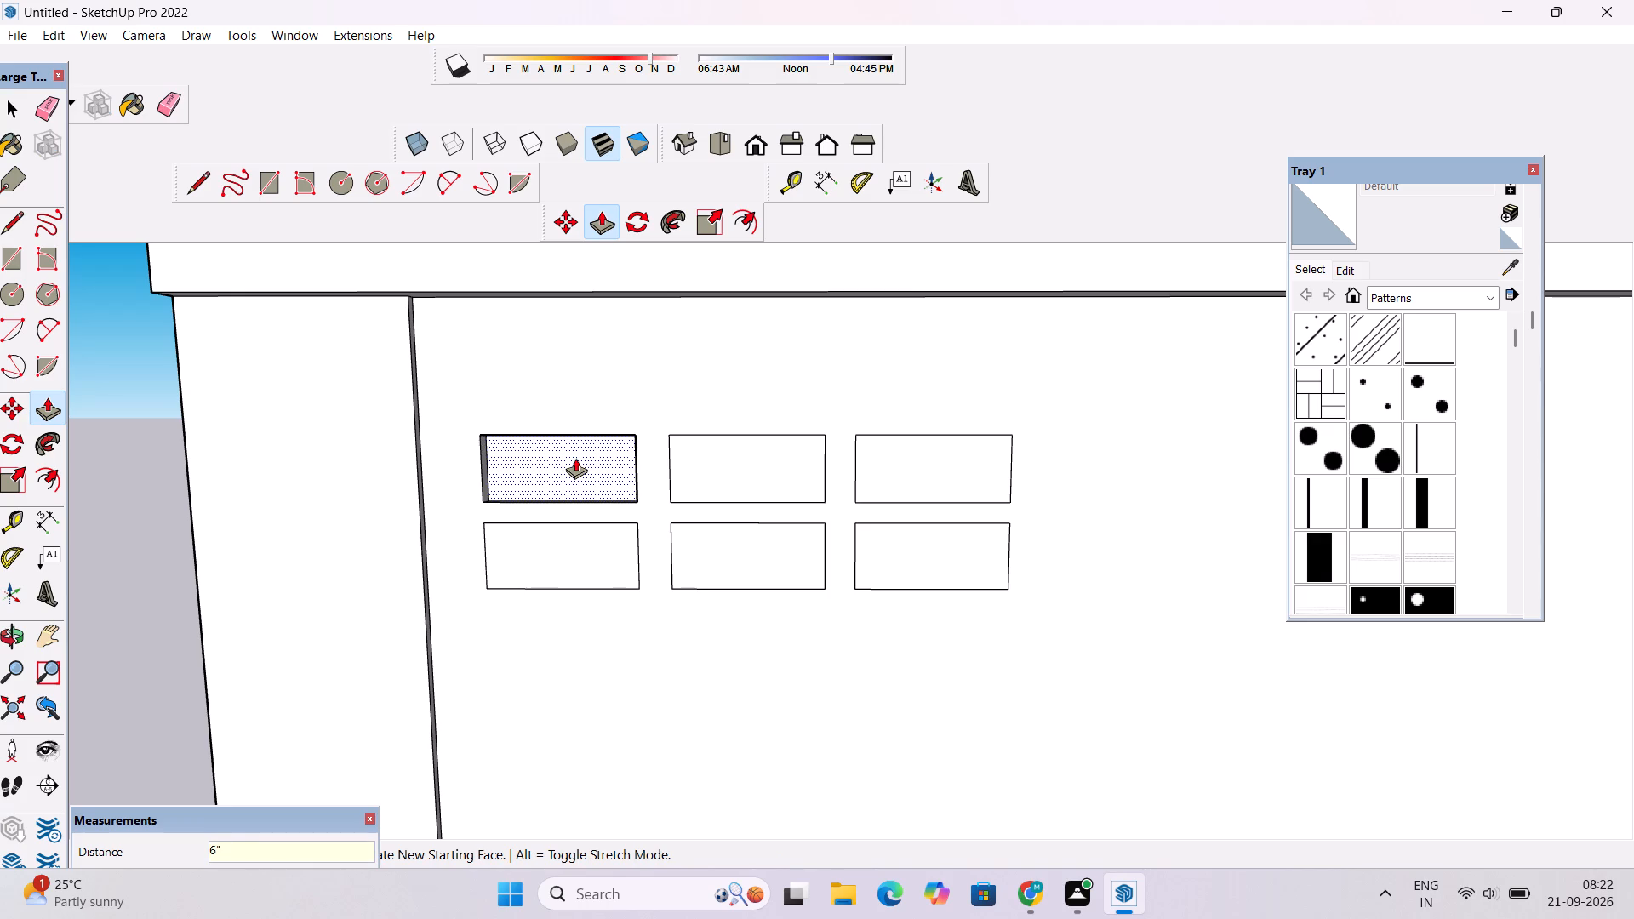
key("Return")
Examine the recessed rectangle and the surrounding wall panel and parapet from several angles.
scroll(575, 468, "down", 3)
key("o")
left_click_drag(462, 467, 493, 562)
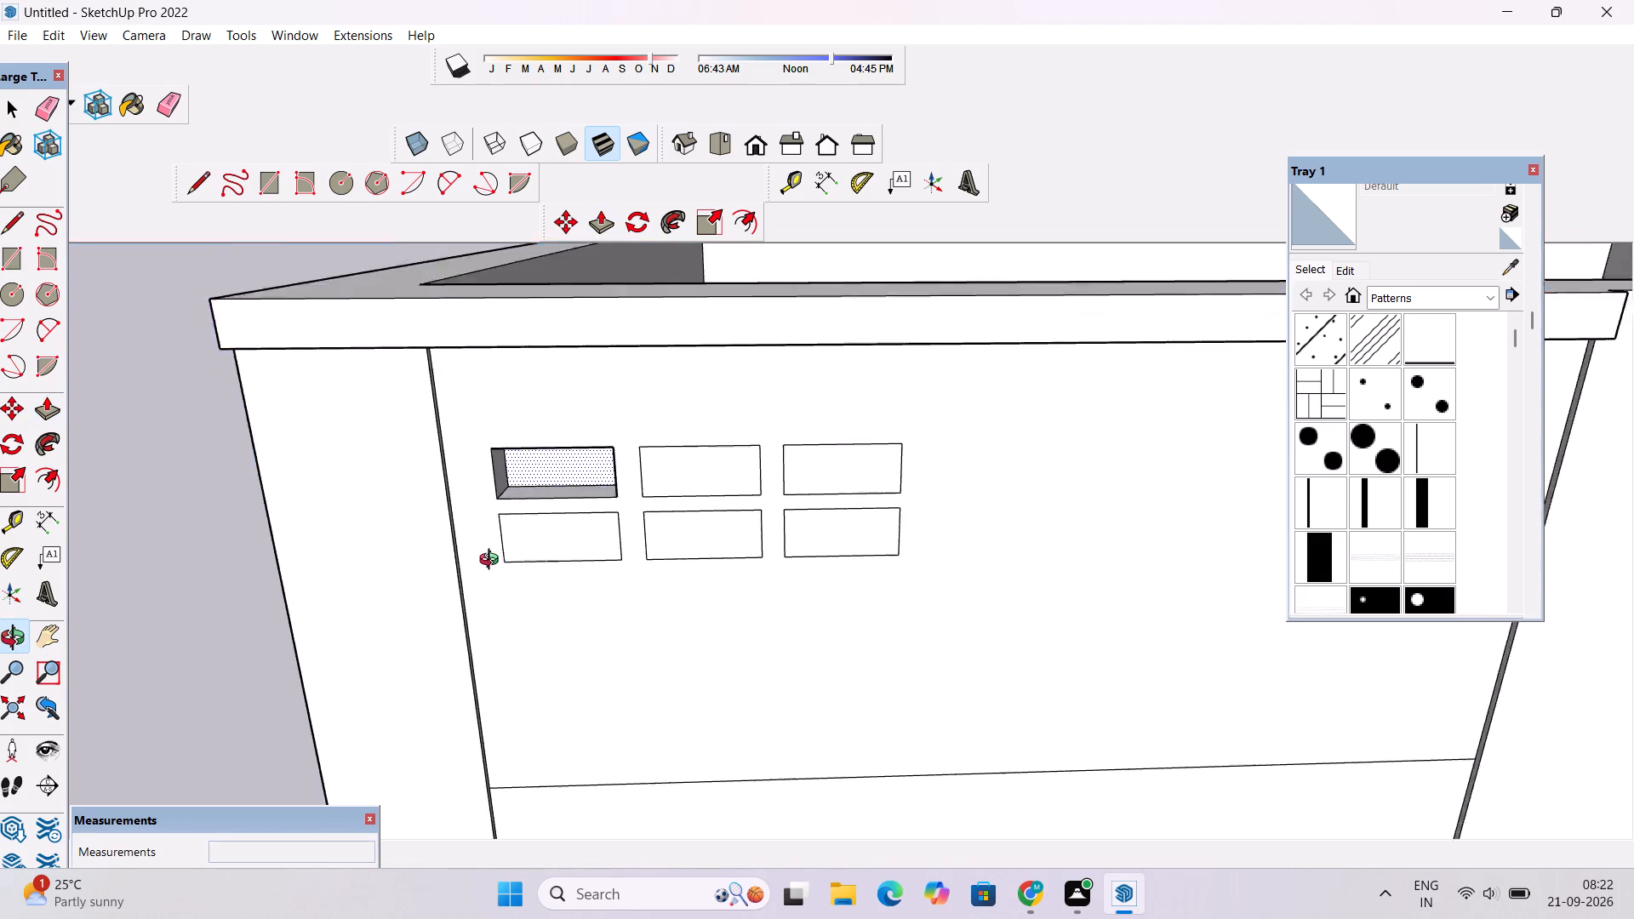
left_click_drag(493, 562, 1260, 724)
scroll(625, 574, "down", 5)
left_click_drag(753, 588, 237, 565)
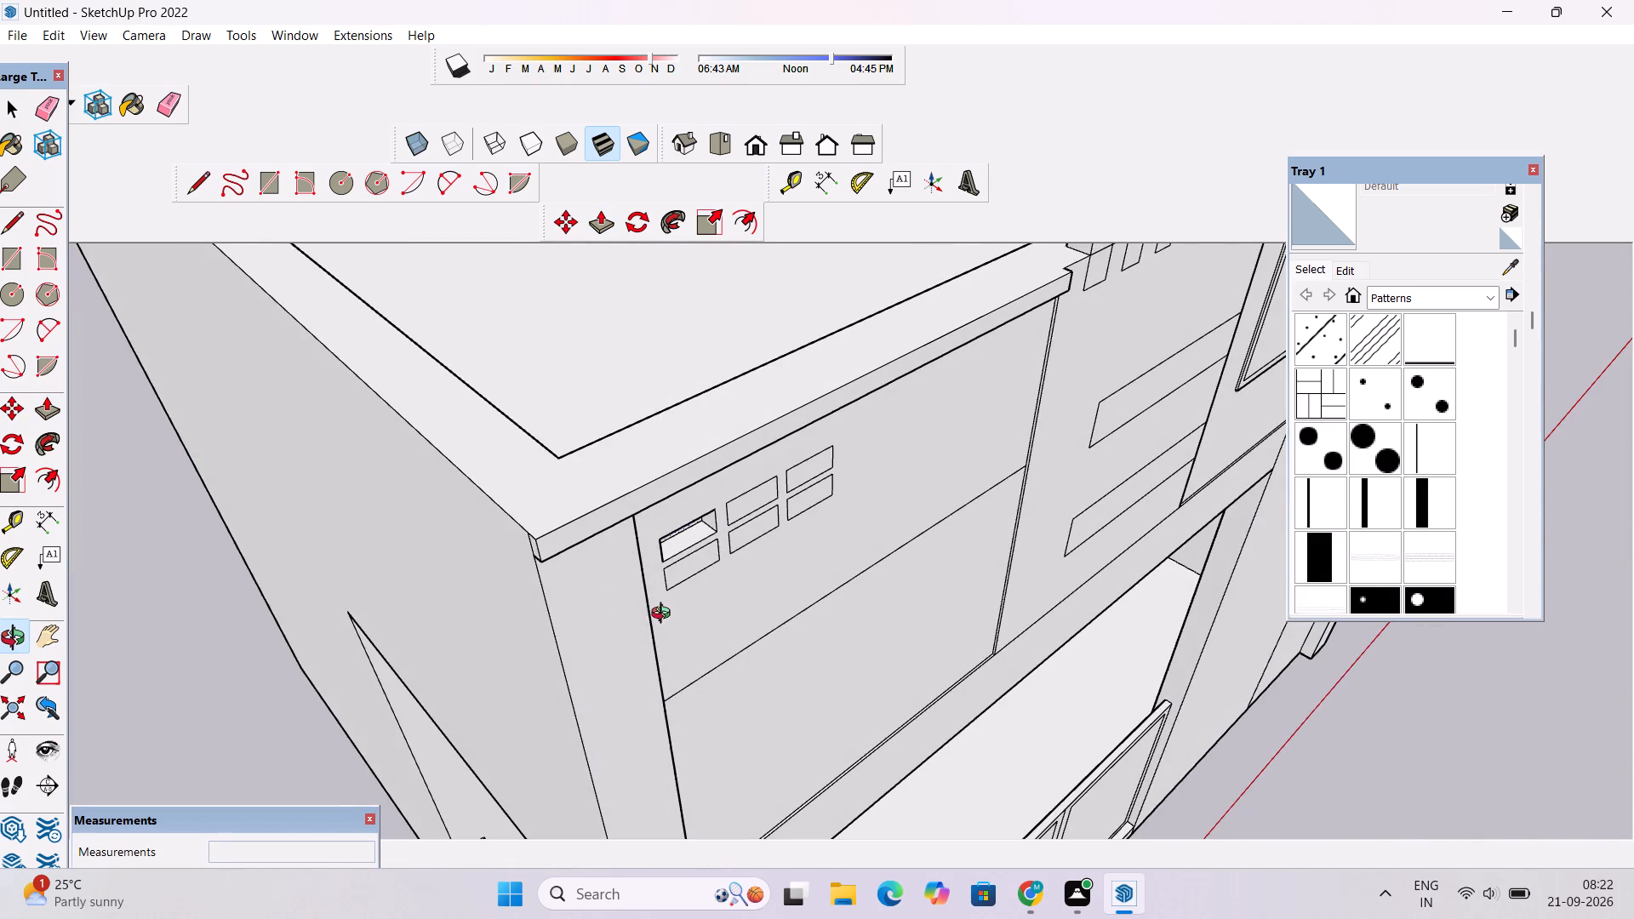
left_click_drag(665, 618, 476, 550)
scroll(476, 549, "down", 2)
left_click_drag(607, 513, 655, 639, "shift")
left_click_drag(668, 651, 666, 633)
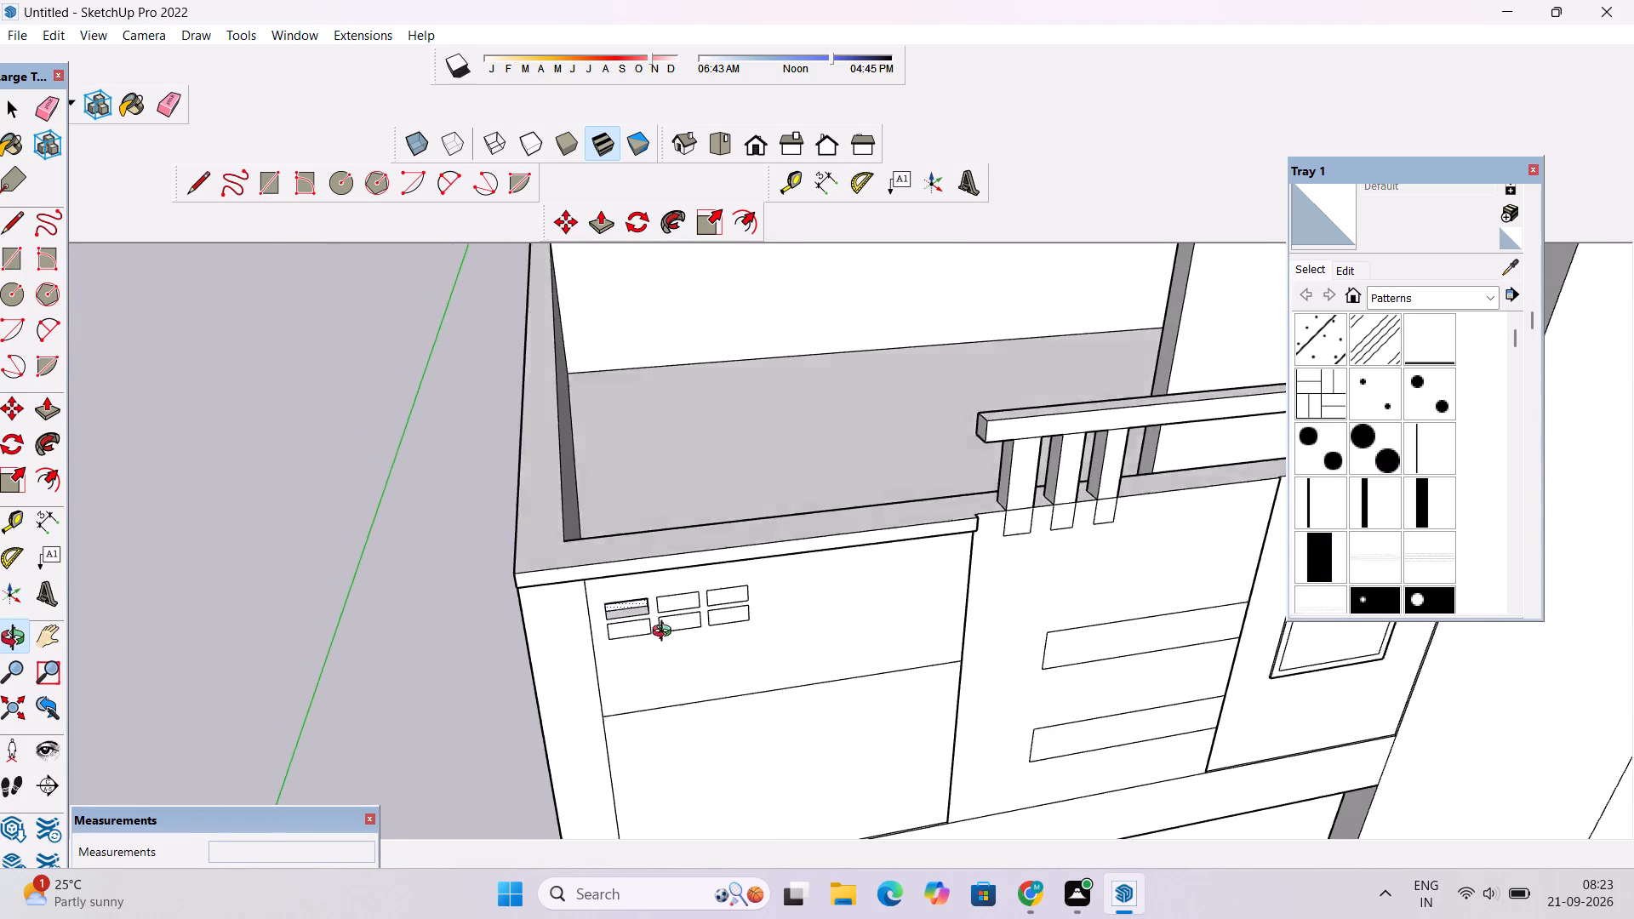
left_click_drag(666, 633, 648, 514)
scroll(635, 533, "up", 8)
left_click_drag(648, 564, 640, 601)
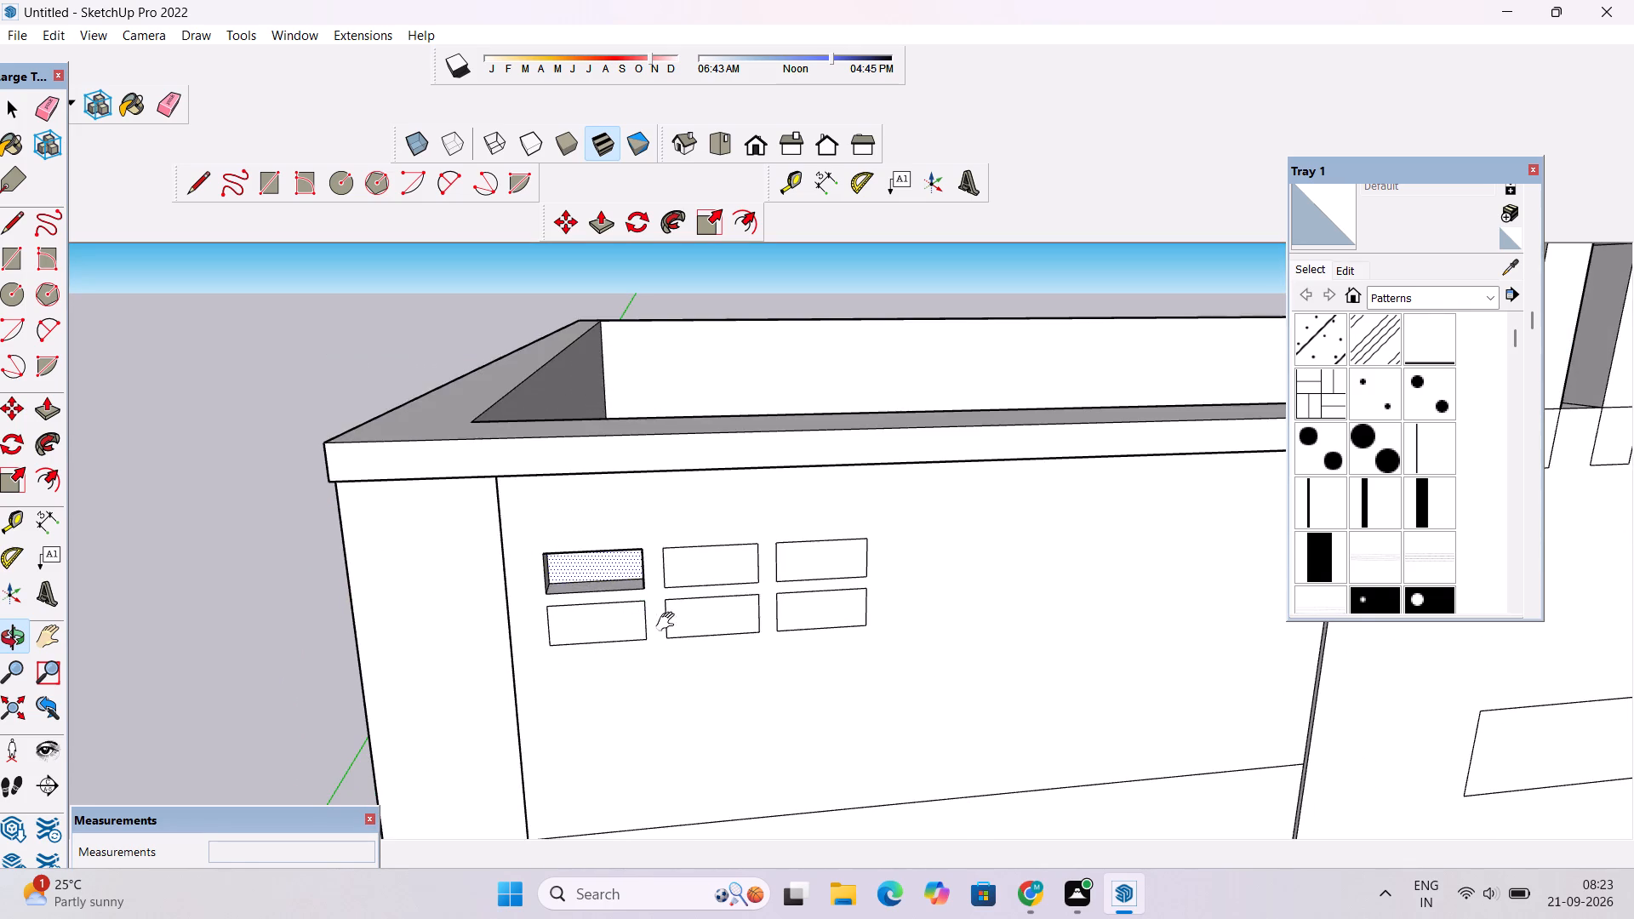
left_click_drag(669, 622, 702, 560, "shift")
scroll(706, 553, "down", 1)
left_click_drag(706, 553, 716, 573)
scroll(716, 568, "up", 1)
left_click_drag(726, 575, 695, 540)
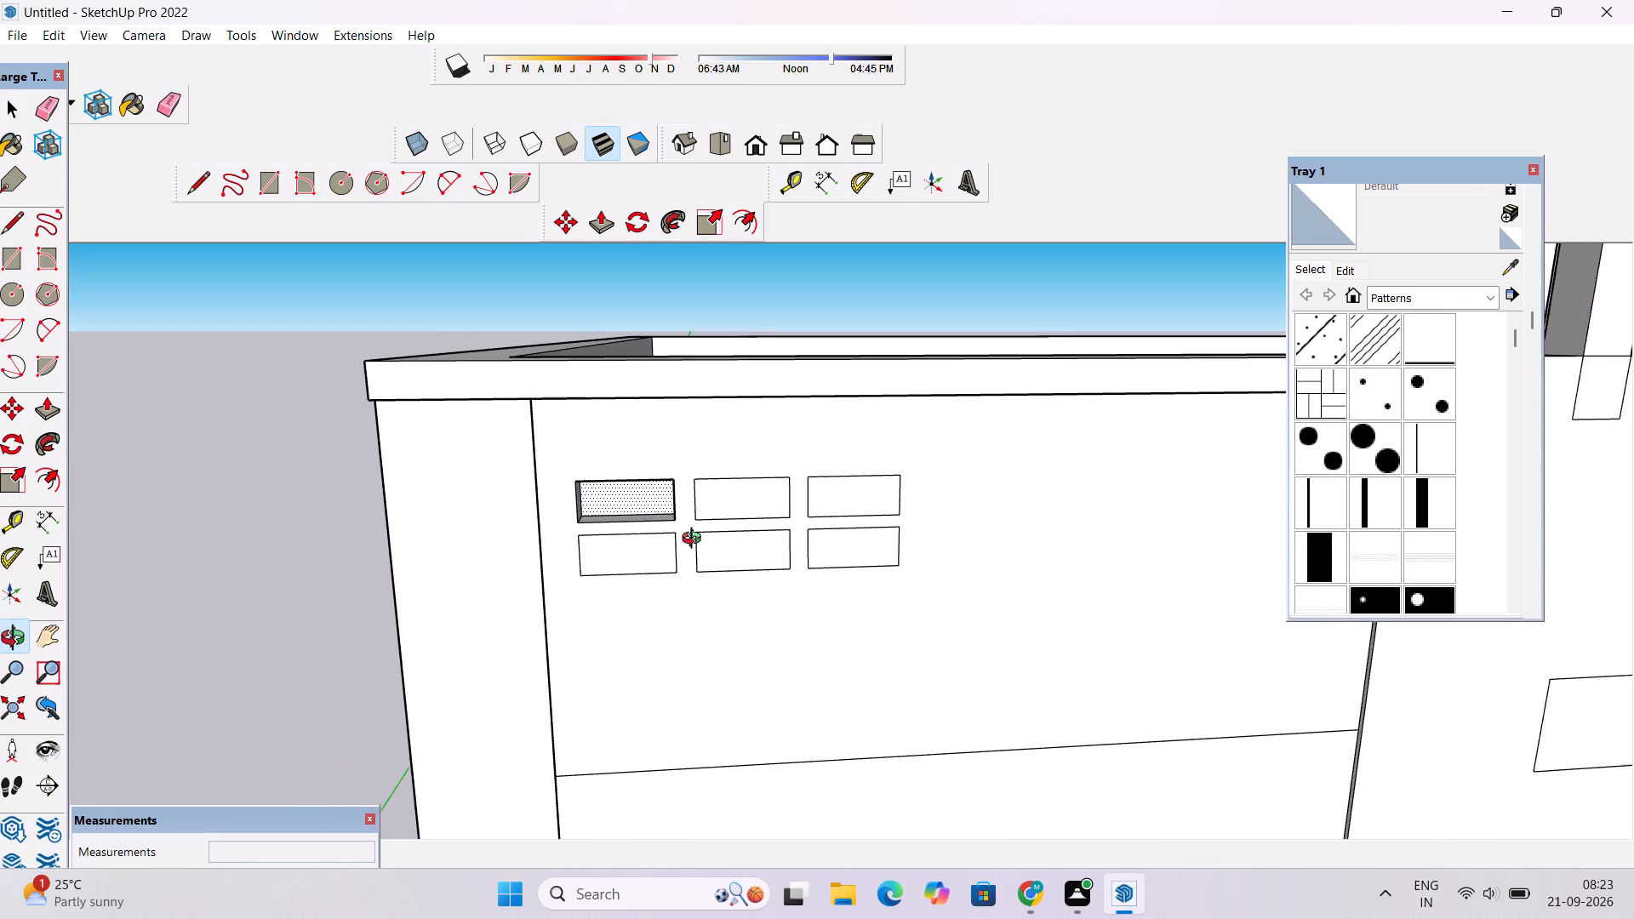
scroll(693, 531, "down", 1)
left_click(693, 531, "shift")
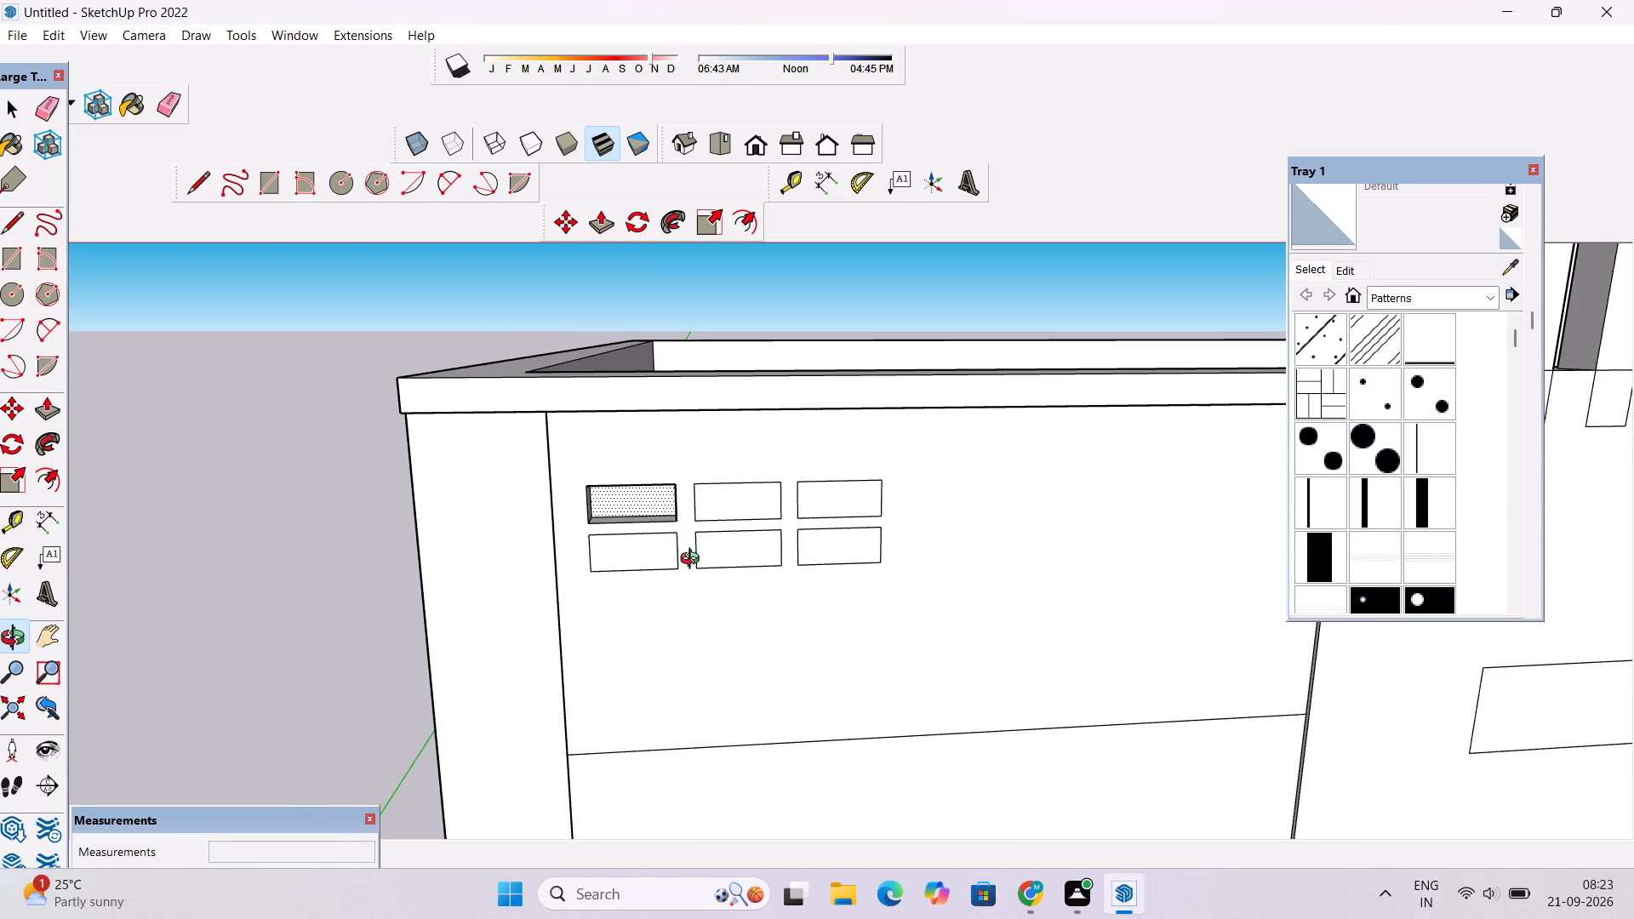
left_click_drag(694, 561, 689, 541)
scroll(688, 528, "up", 1)
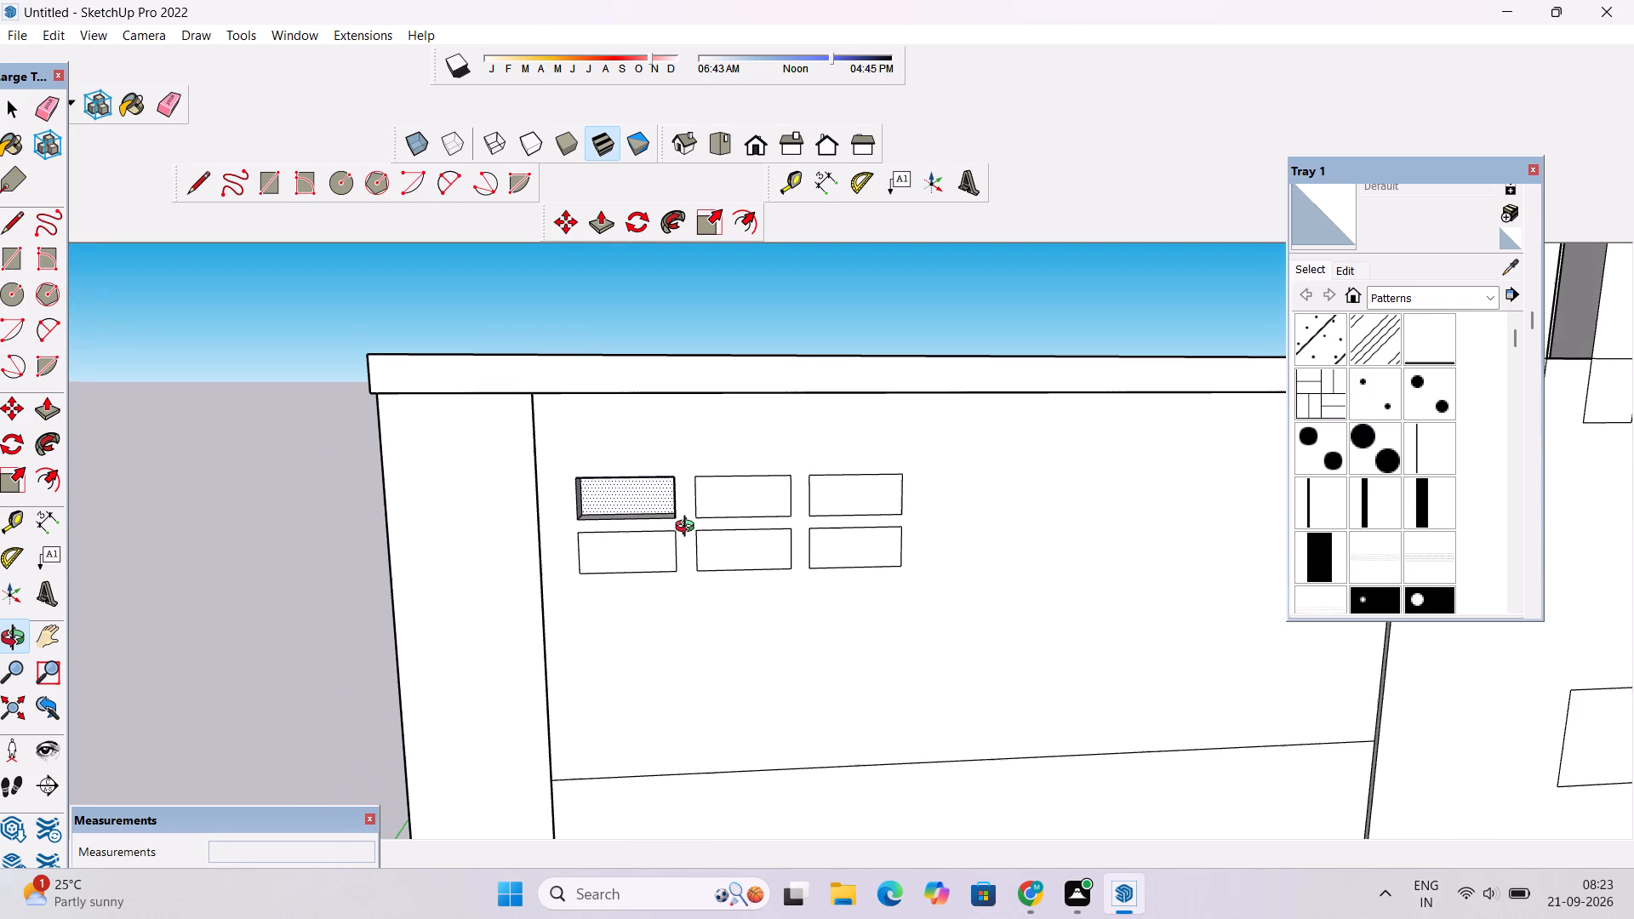
left_click(698, 525, "shift")
scroll(695, 522, "up", 3)
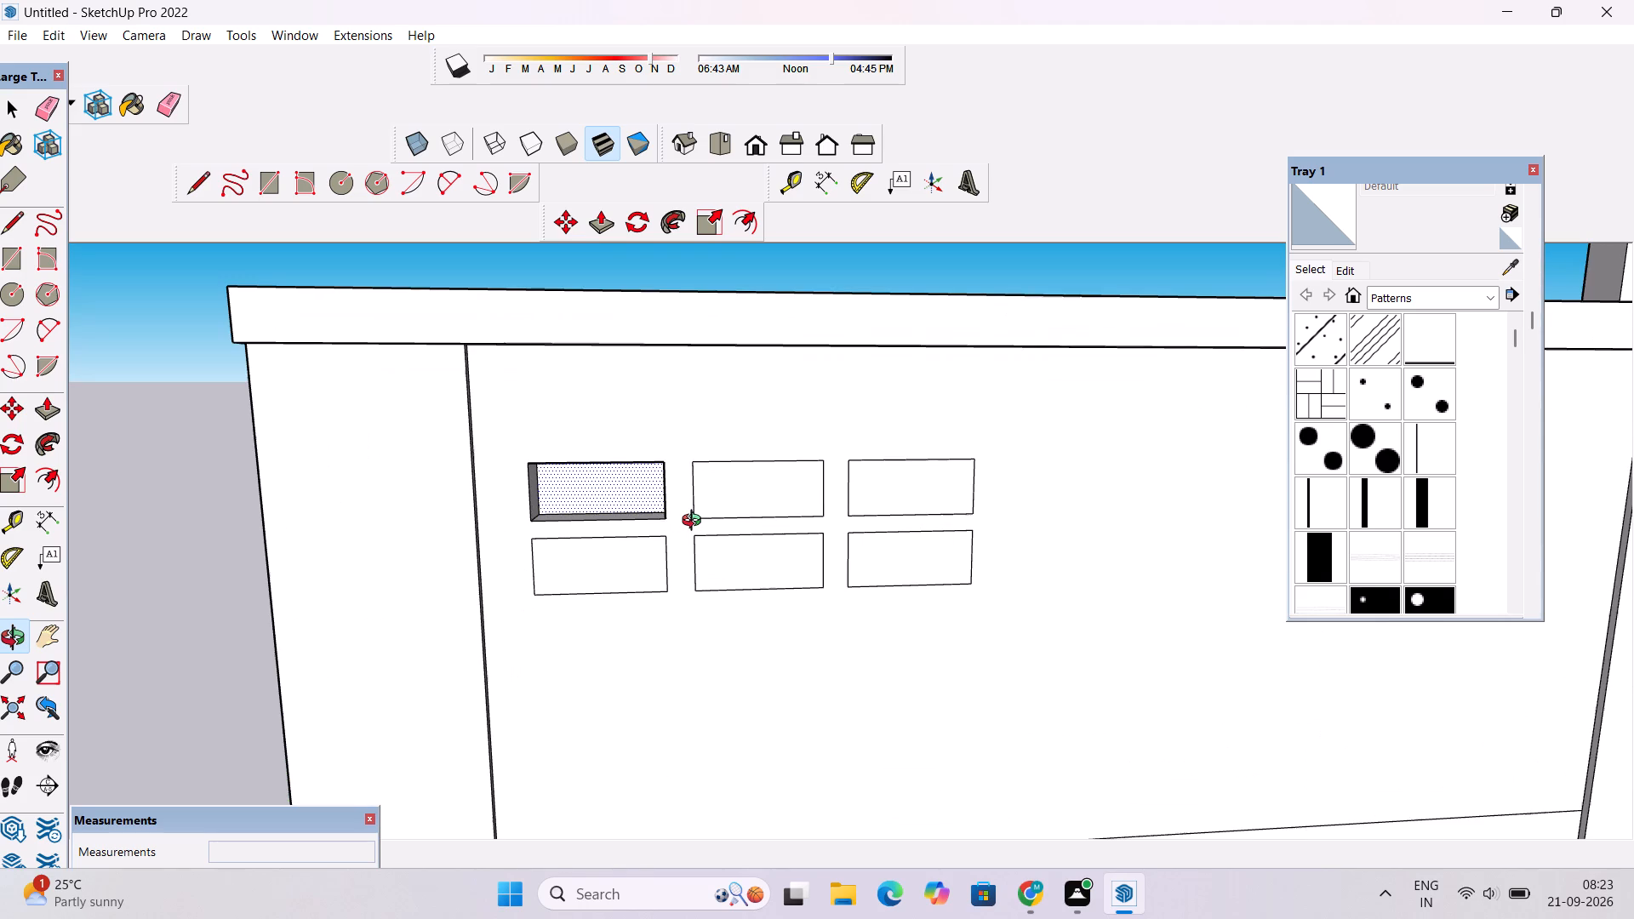
Recess the other five small rectangles in both rows 6", matching the depth of the first recess.
key("p")
left_click(734, 498)
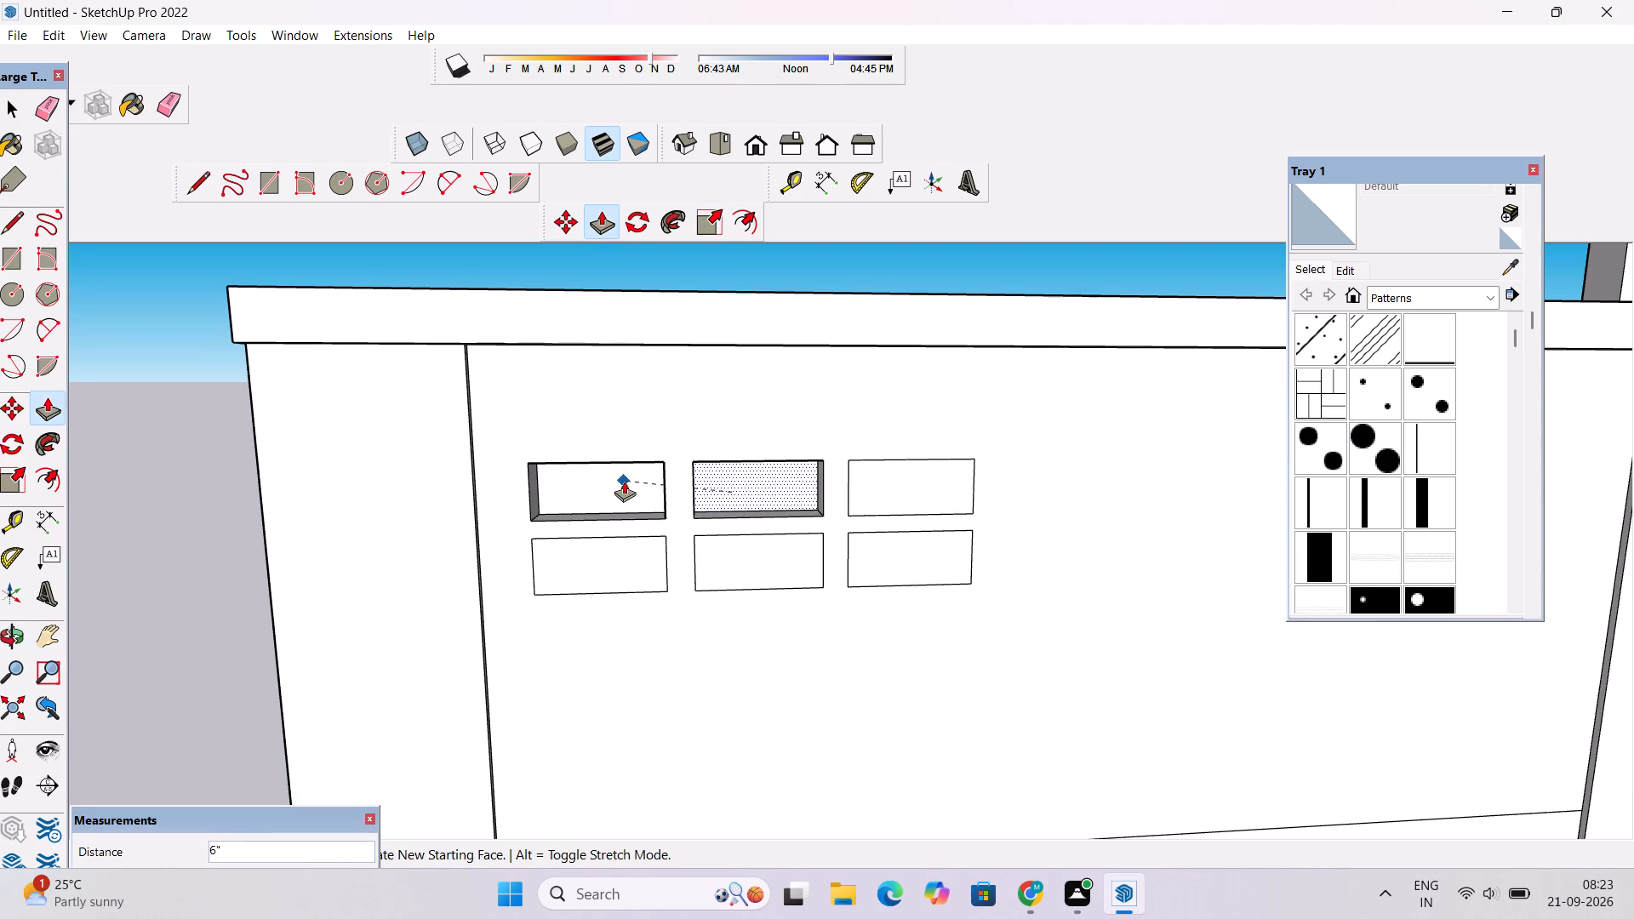
left_click(624, 481)
left_click(881, 491)
left_click(765, 491)
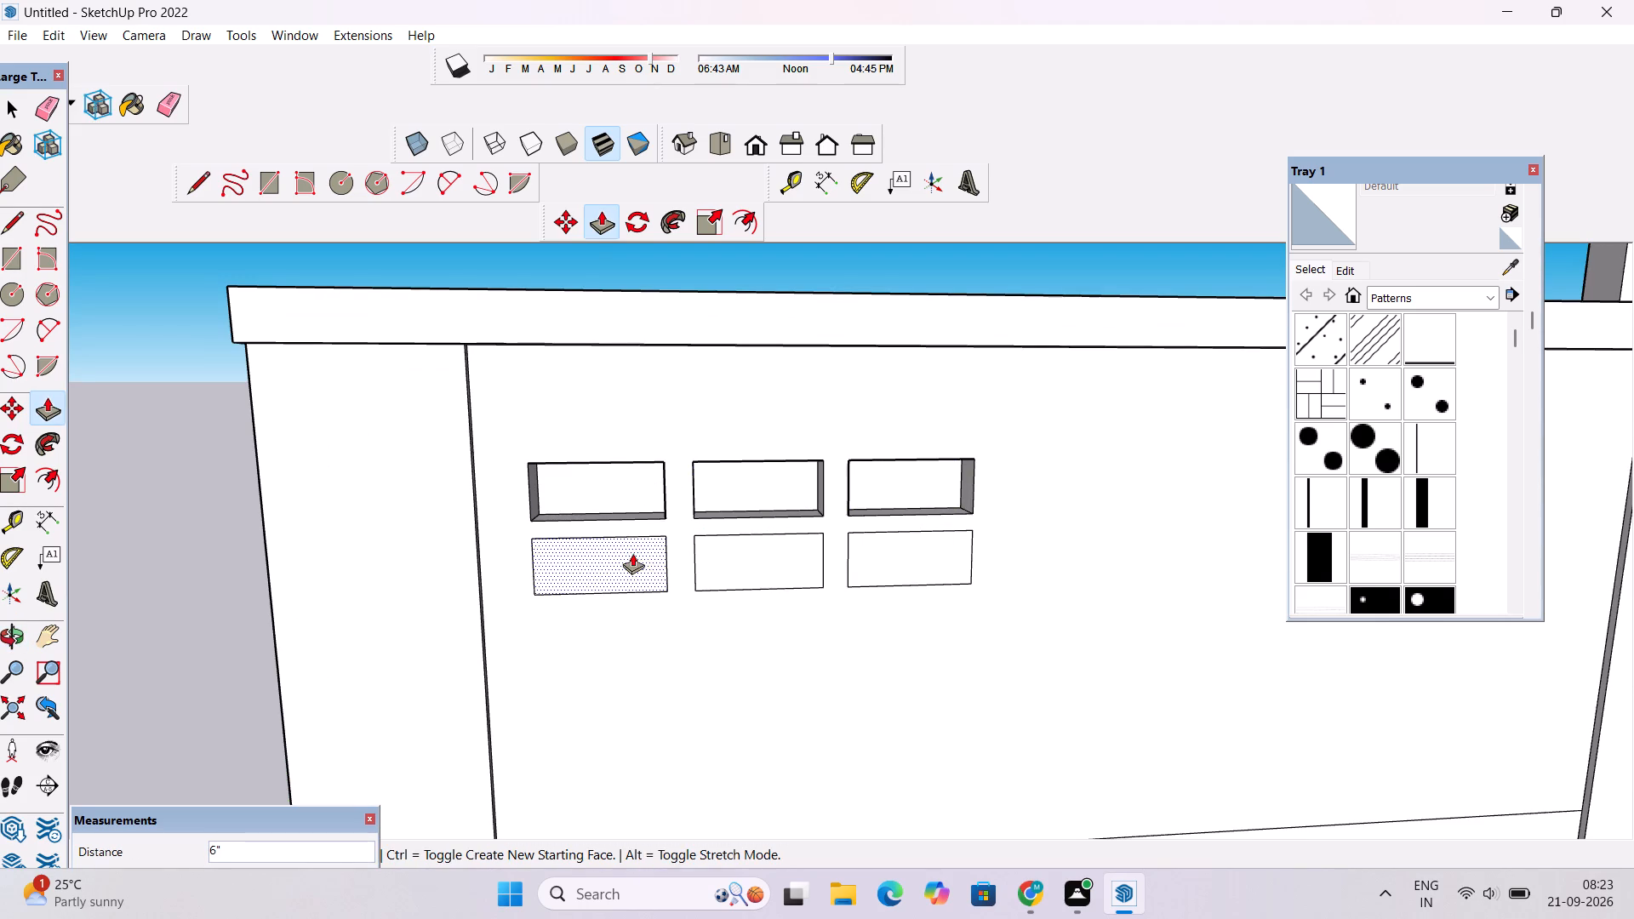
left_click(632, 553)
left_click(622, 481)
left_click(742, 557)
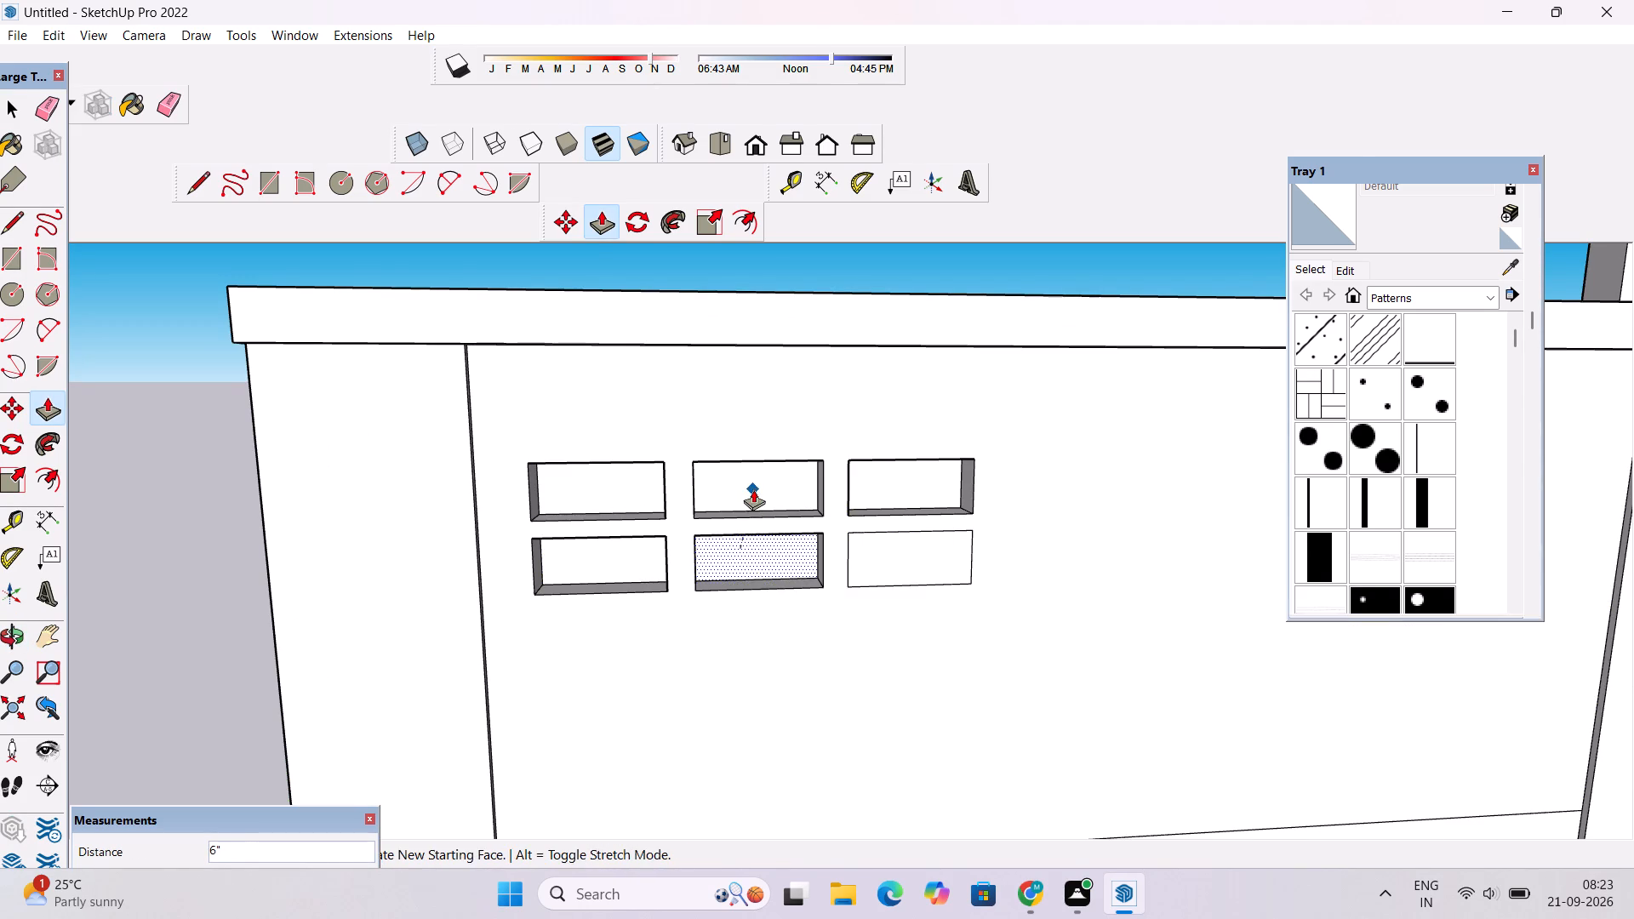
left_click(753, 489)
left_click(898, 559)
left_click(901, 484)
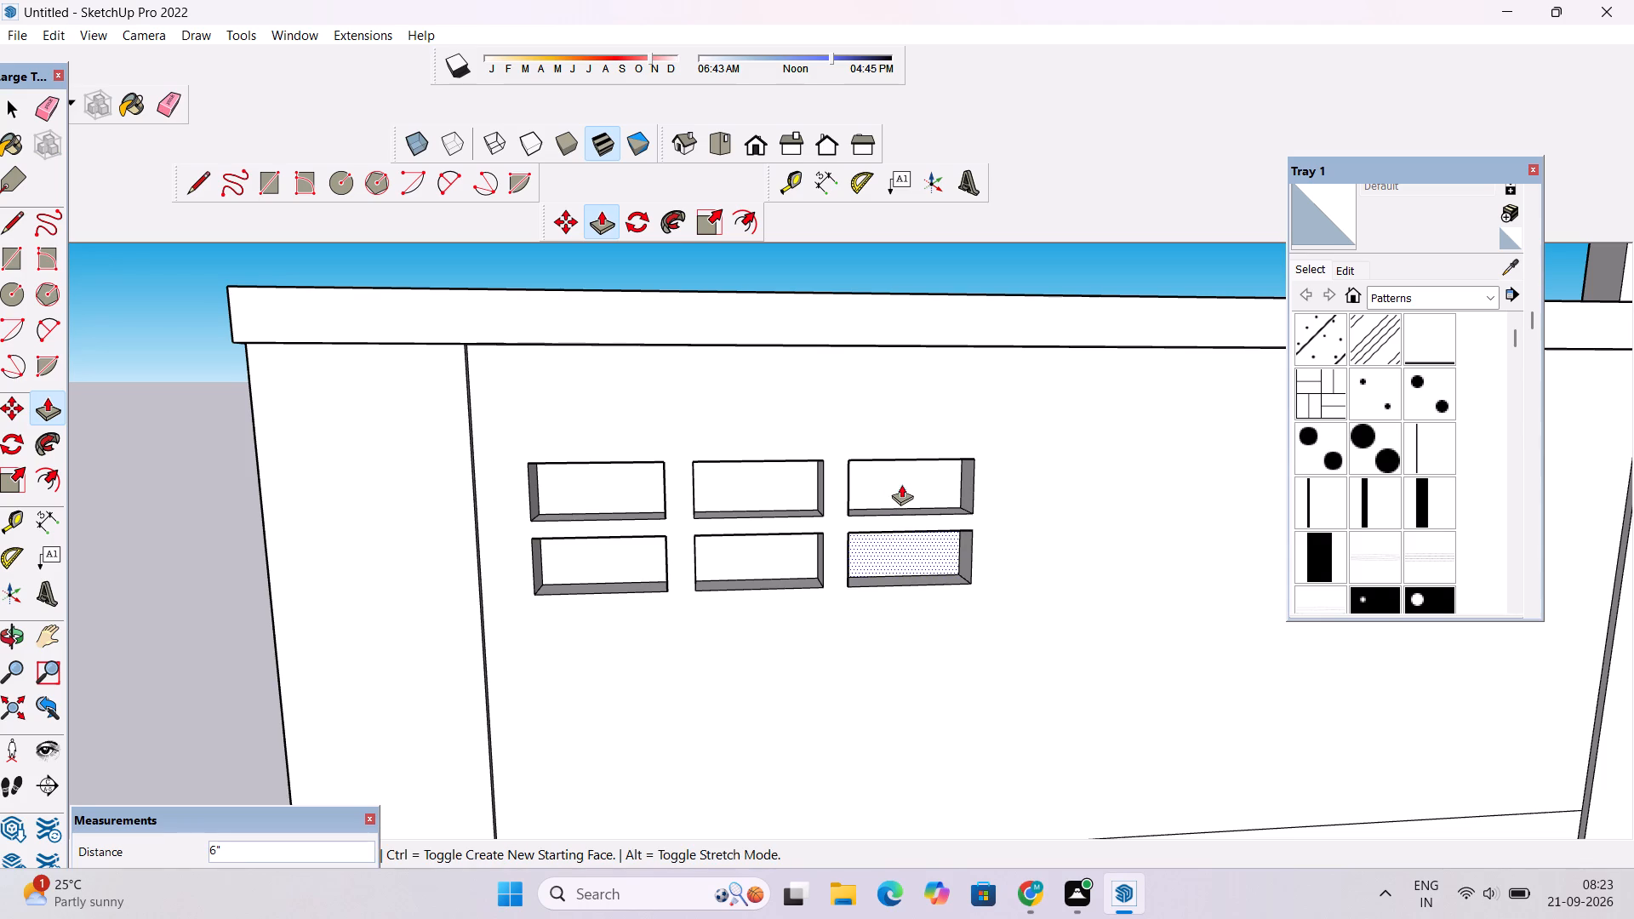
Examine the six recessed openings and the whole front elevation from near and far.
key("o")
scroll(901, 484, "down", 6)
left_click_drag(959, 522, 881, 526)
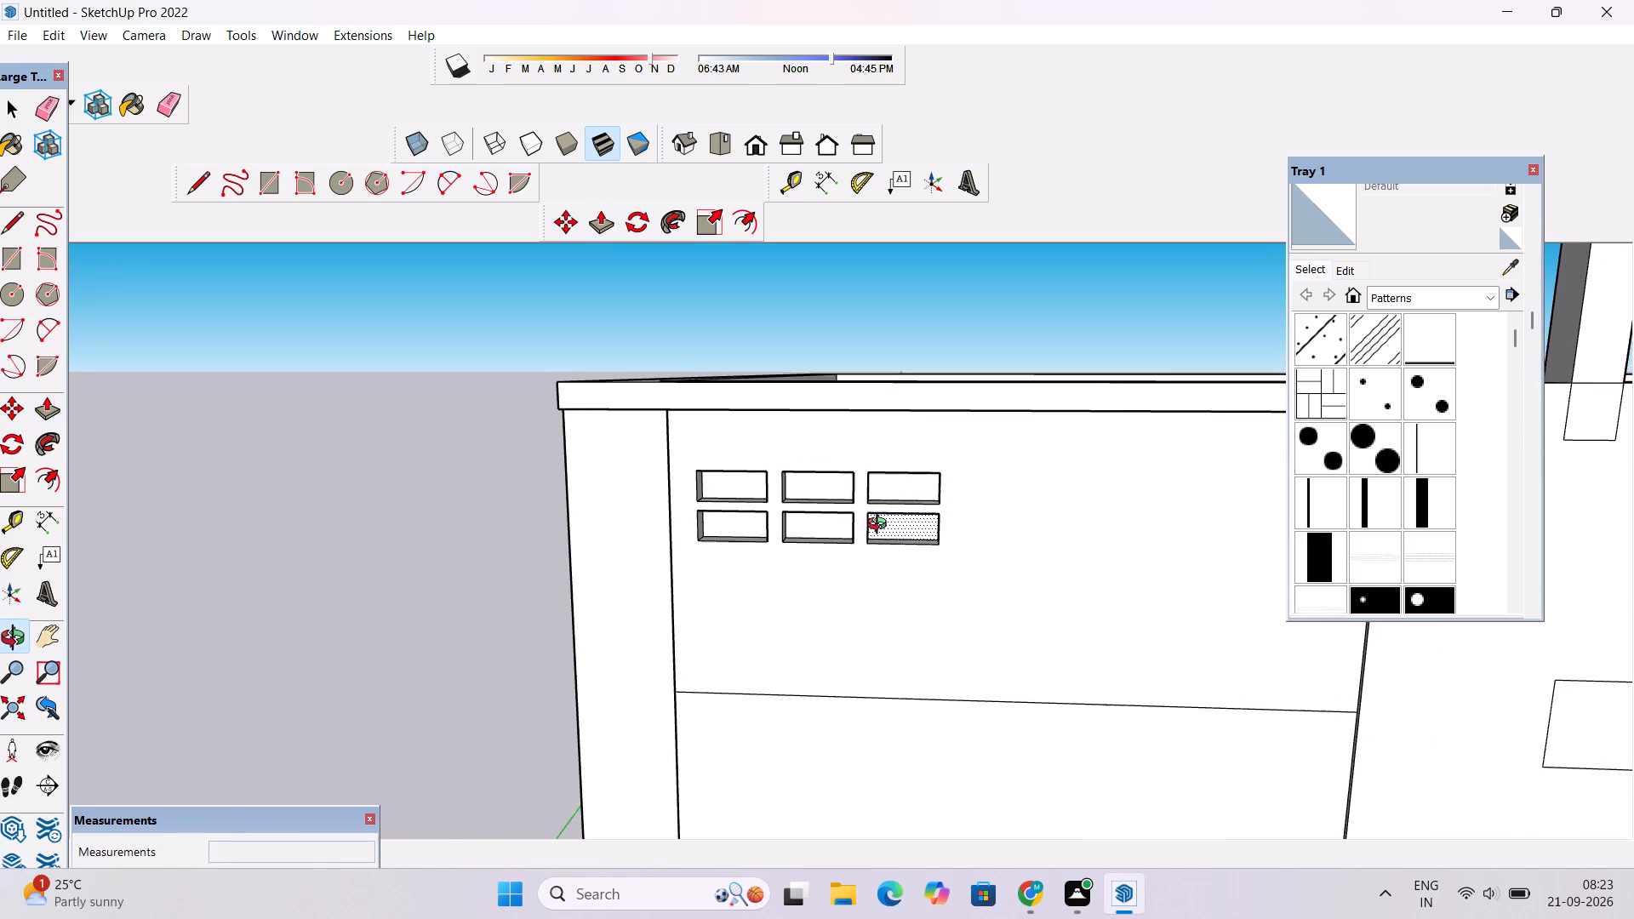
scroll(882, 517, "down", 3)
scroll(883, 510, "up", 4)
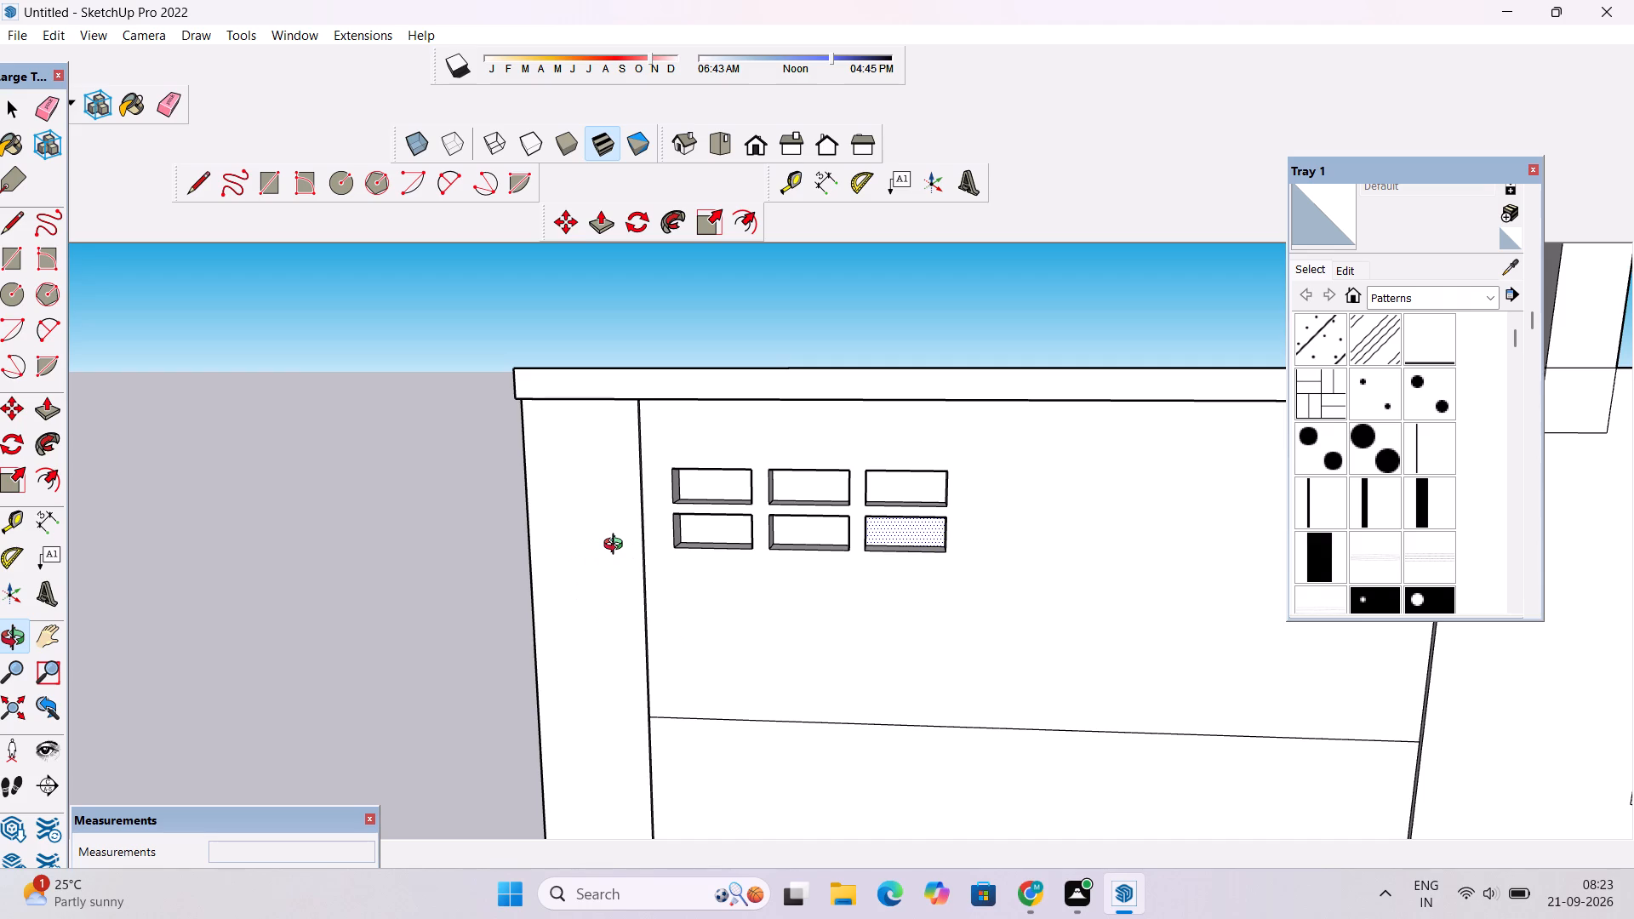
scroll(617, 546, "down", 6)
scroll(634, 539, "up", 4)
scroll(645, 534, "down", 10)
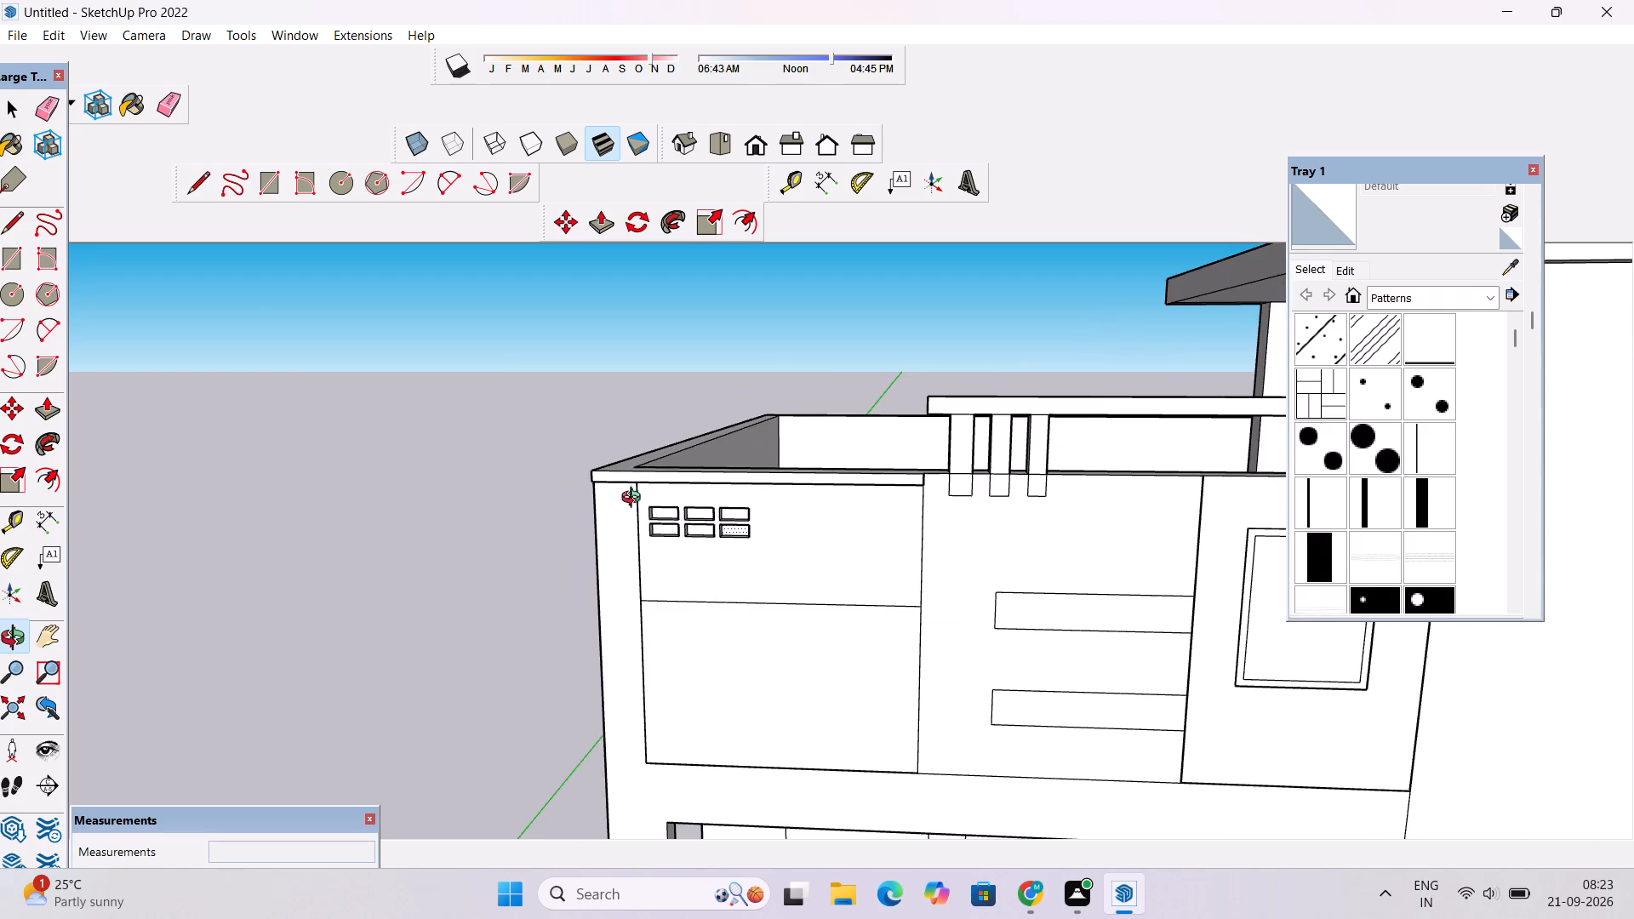
scroll(628, 467, "down", 15)
left_click_drag(690, 578, 712, 626)
left_click_drag(780, 657, 775, 600)
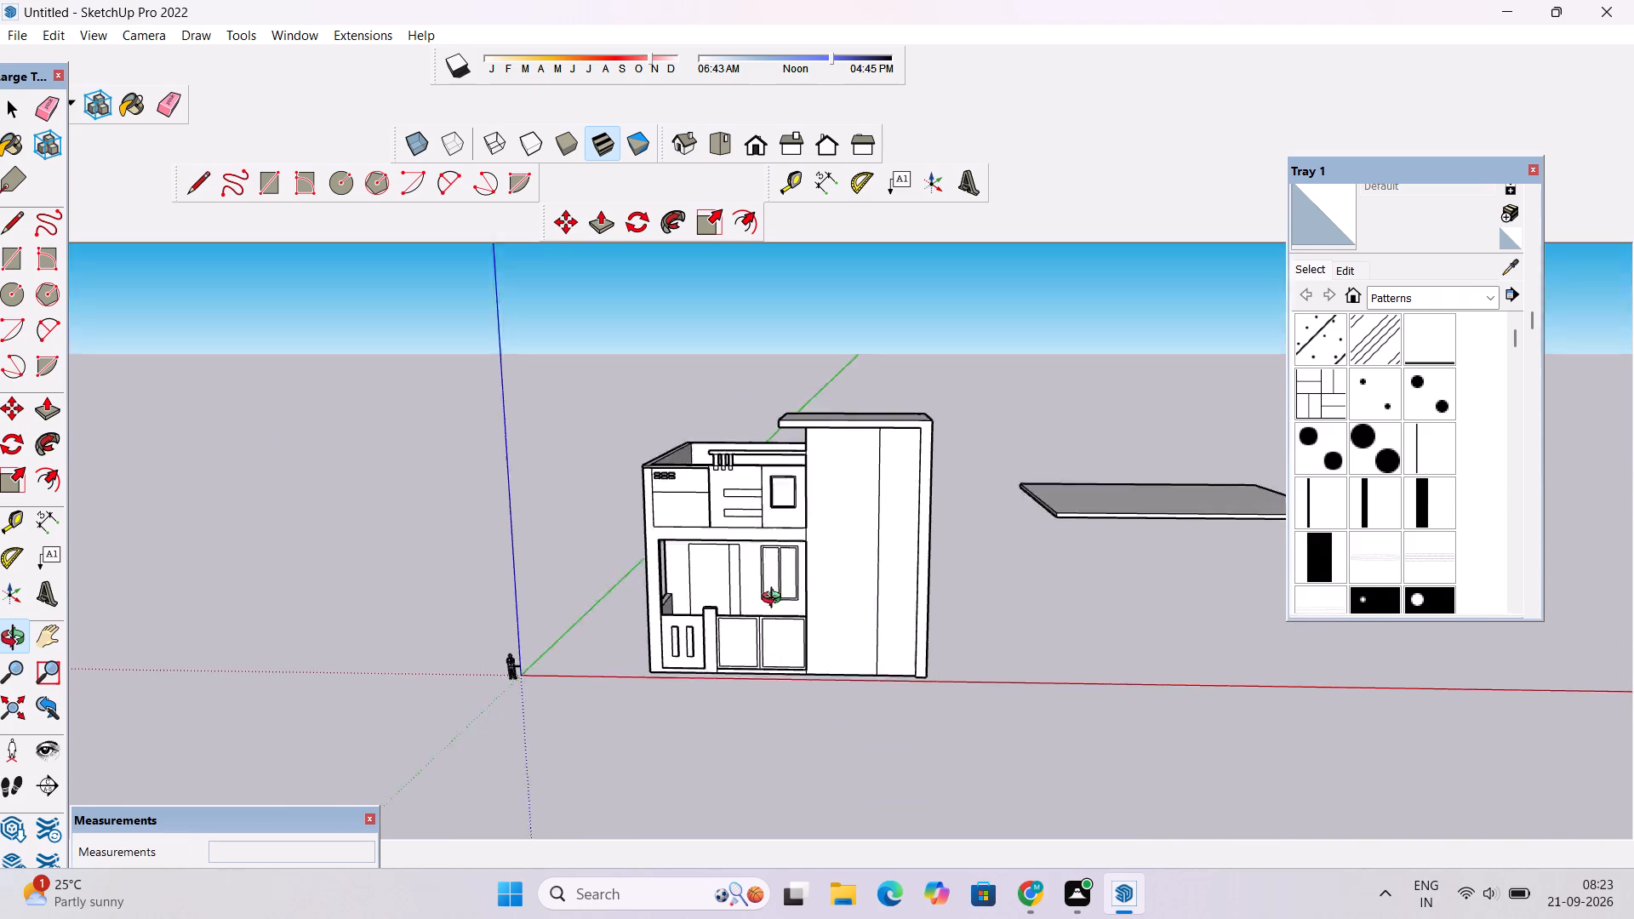
left_click_drag(775, 600, 779, 476)
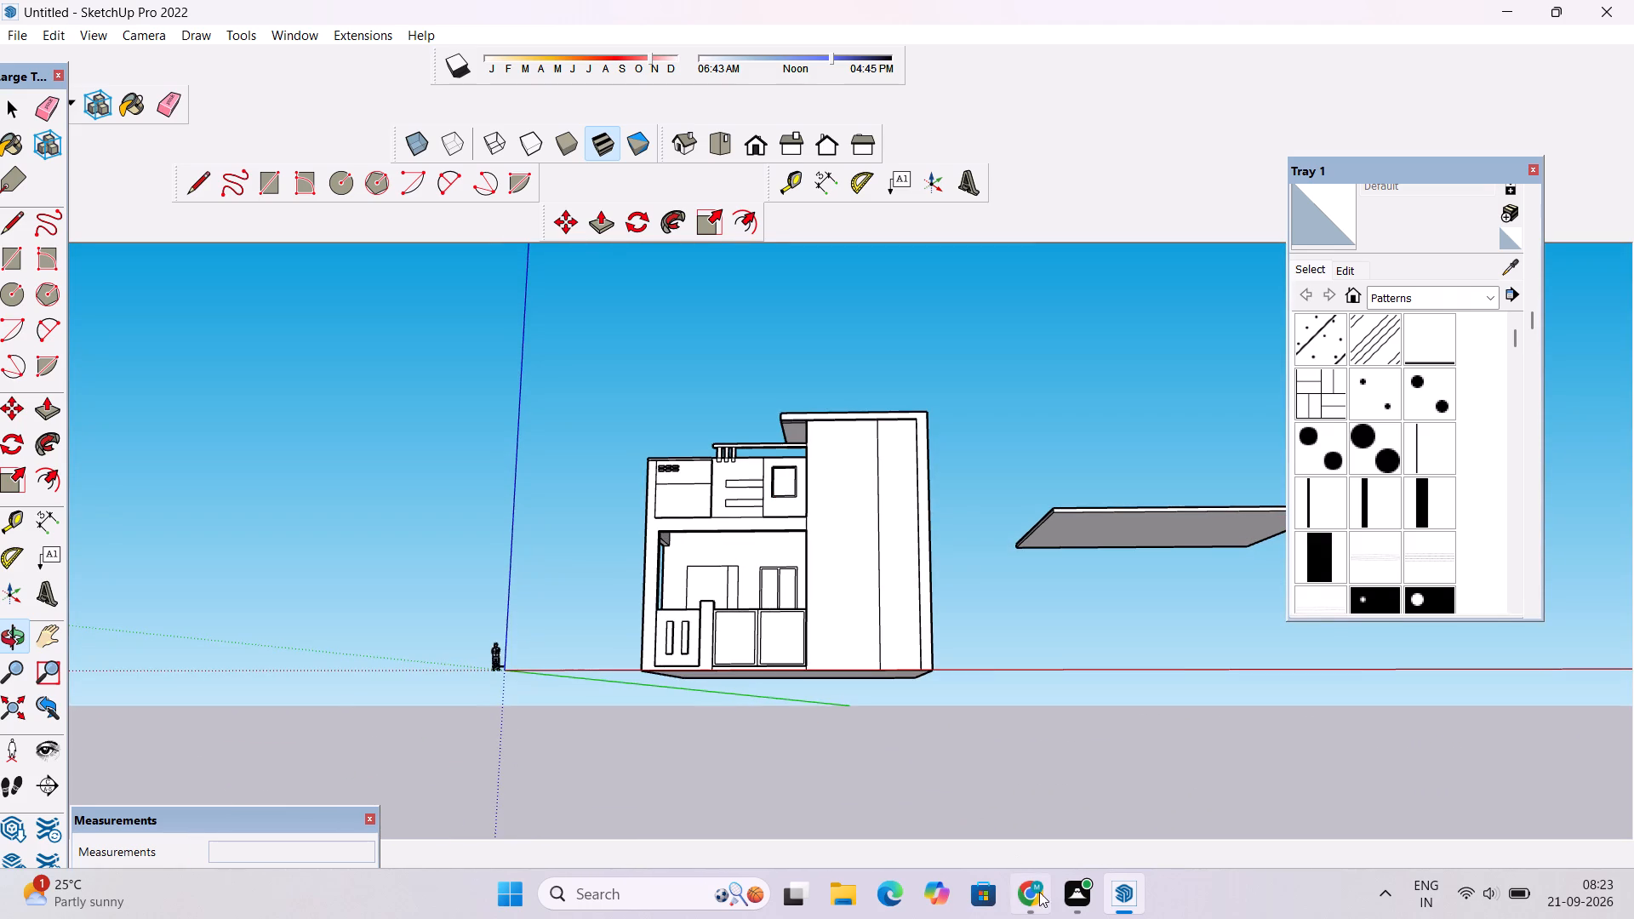
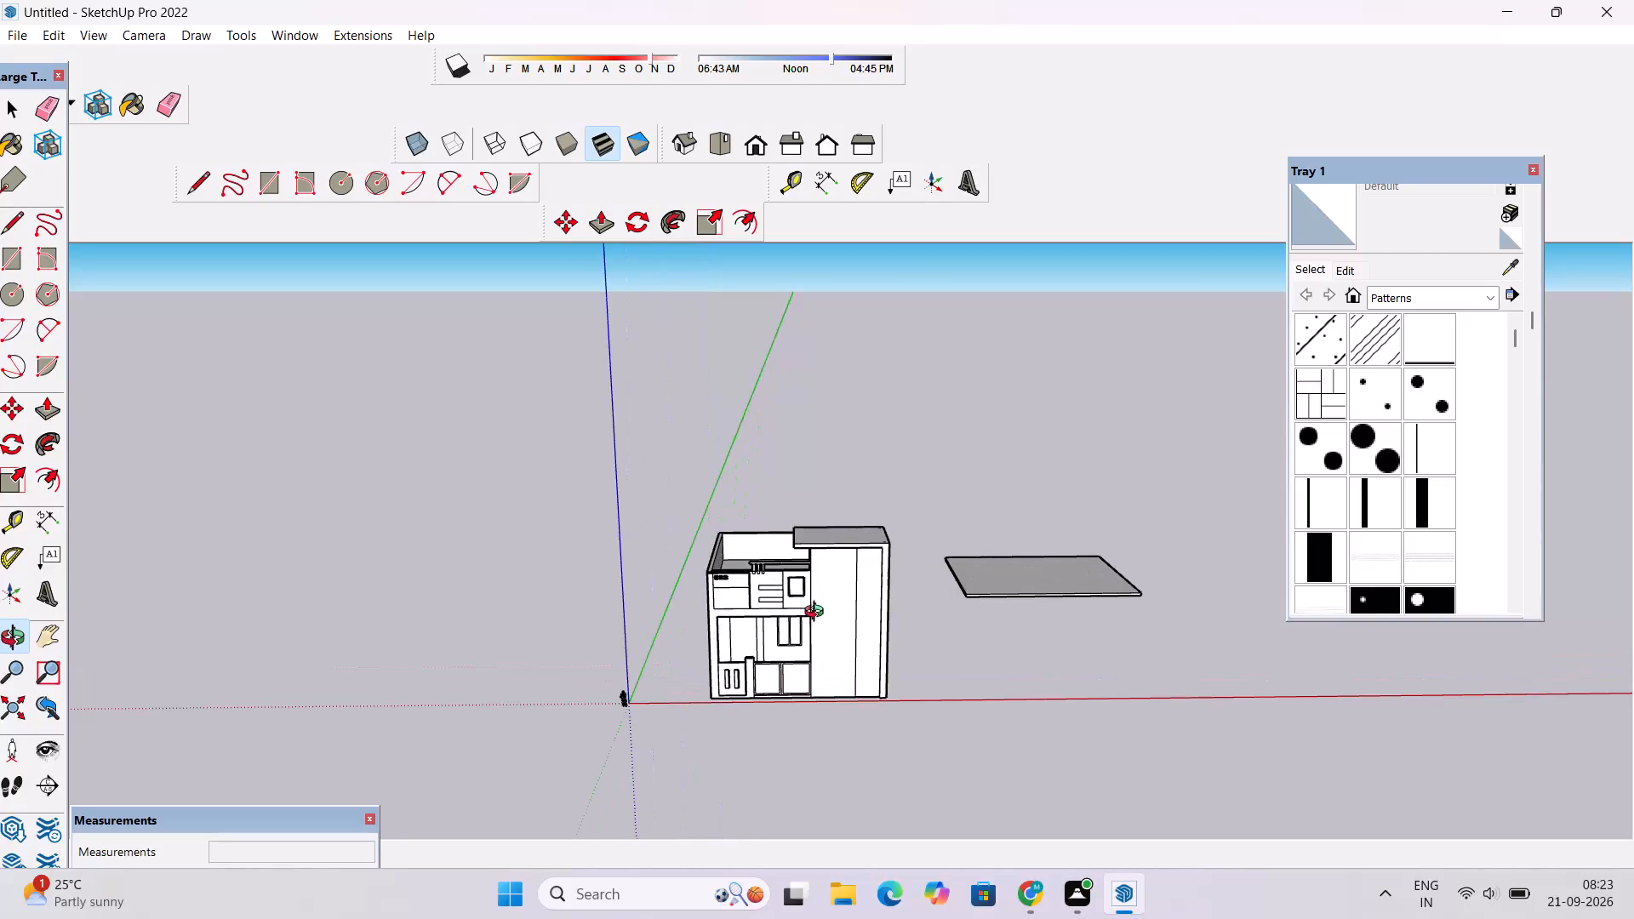
Examine the front elevation and the tall tower block from several angles, near and far.
scroll(818, 611, "up", 10)
scroll(814, 581, "down", 5)
left_click_drag(773, 599, 1170, 521)
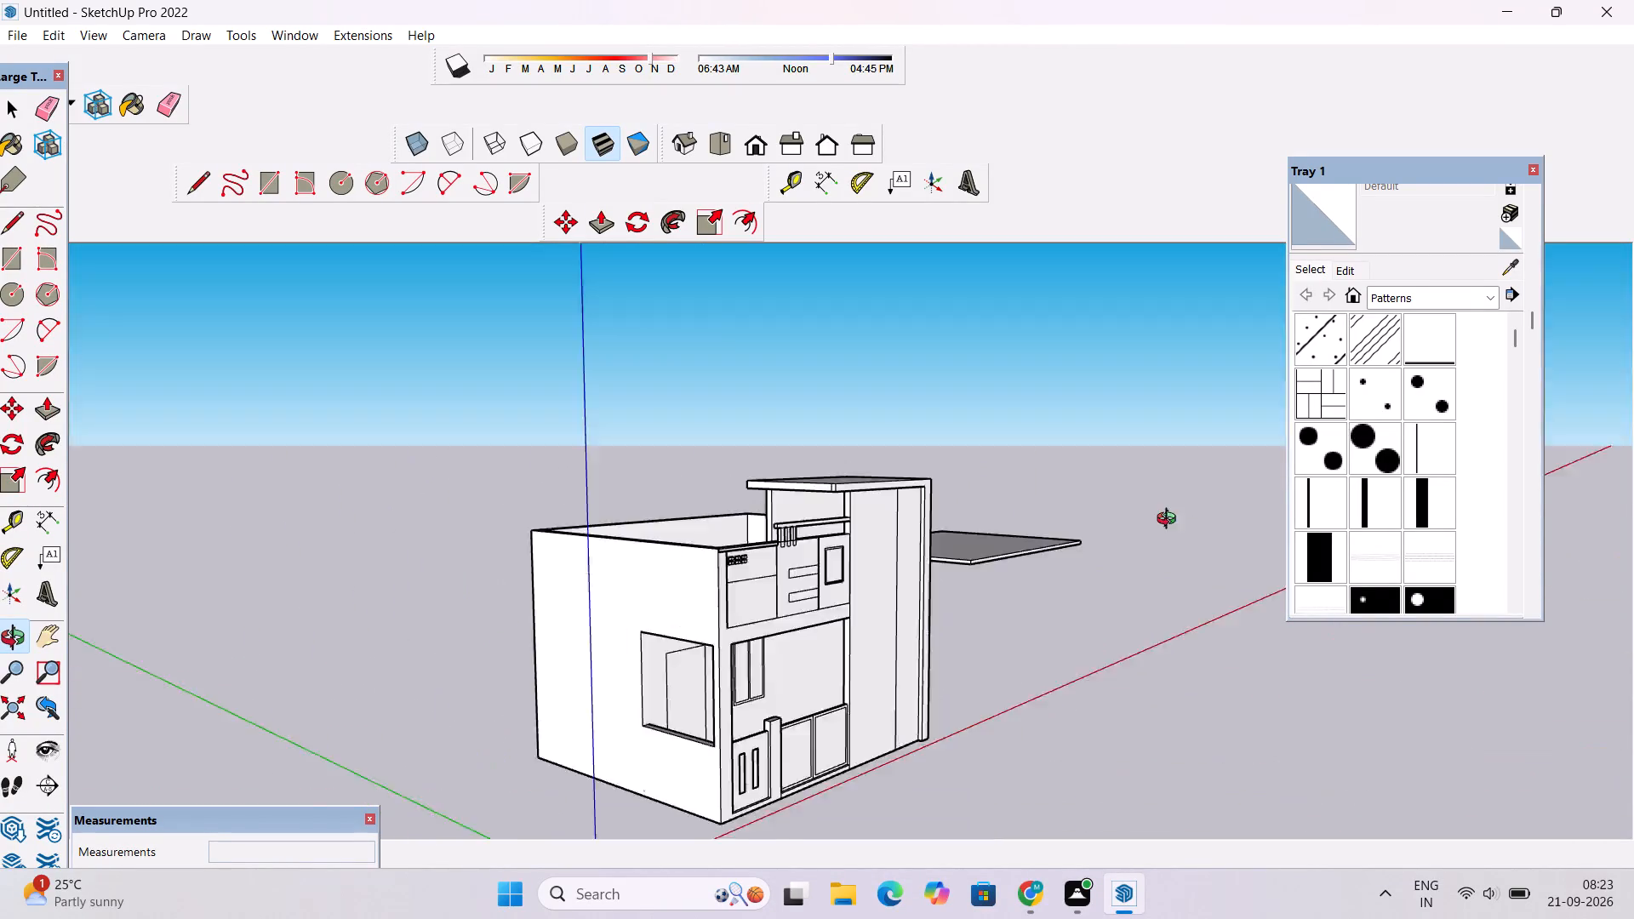
left_click_drag(1170, 521, 828, 564)
scroll(797, 521, "down", 6)
left_click_drag(844, 592, 854, 640)
scroll(900, 518, "up", 10)
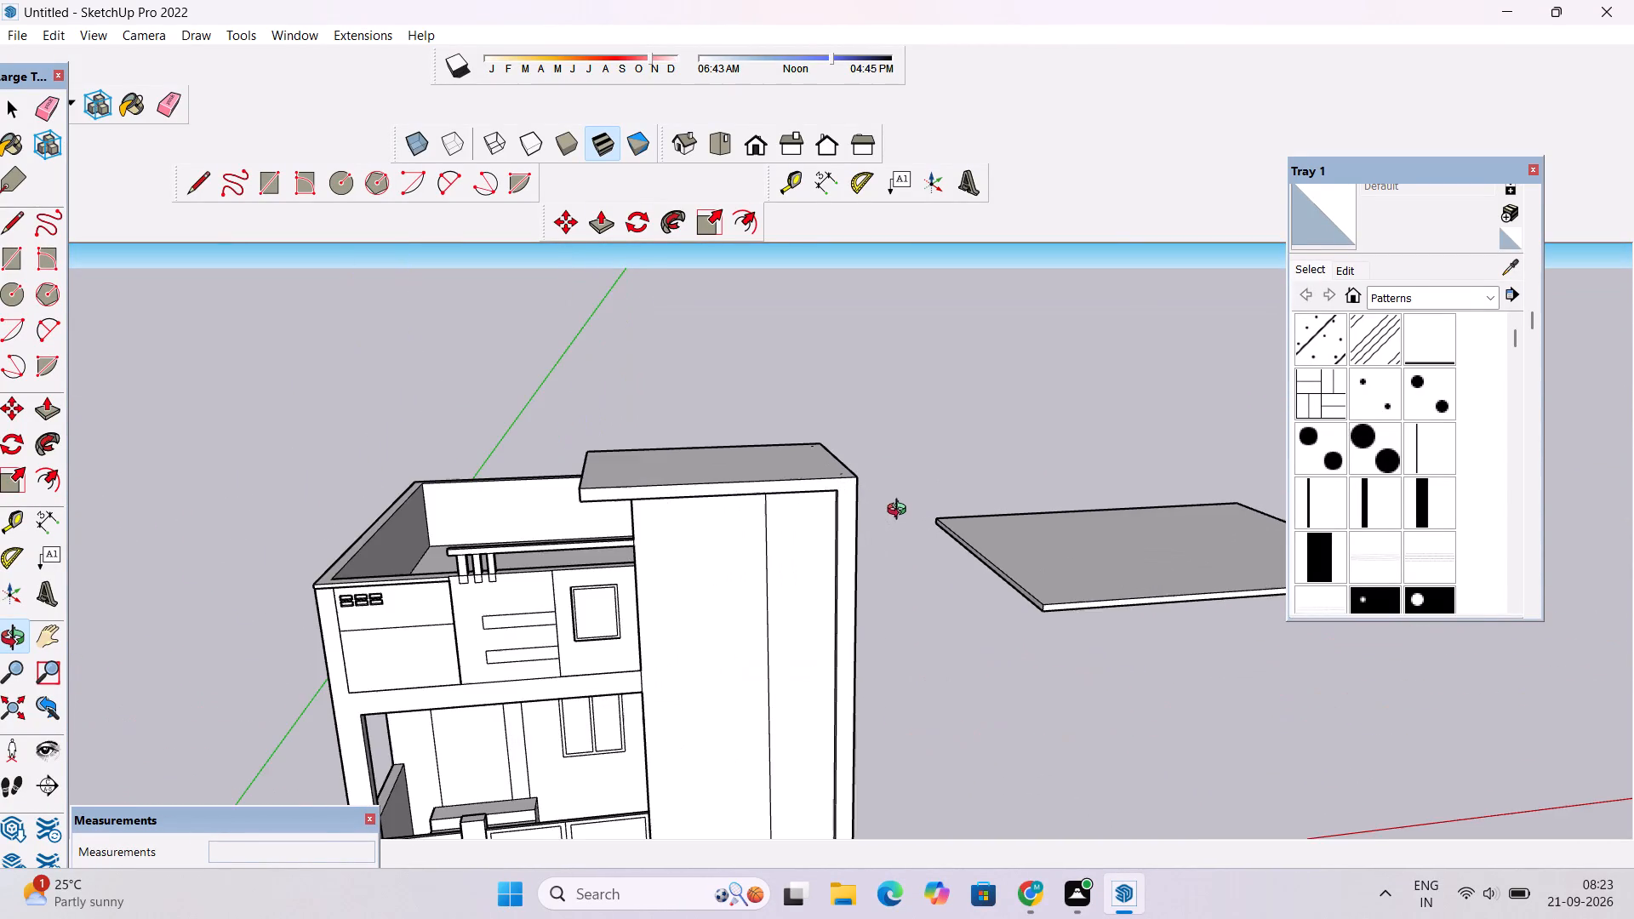
left_click_drag(845, 595, 819, 541)
scroll(773, 557, "up", 1)
left_click_drag(726, 590, 848, 568, "shift")
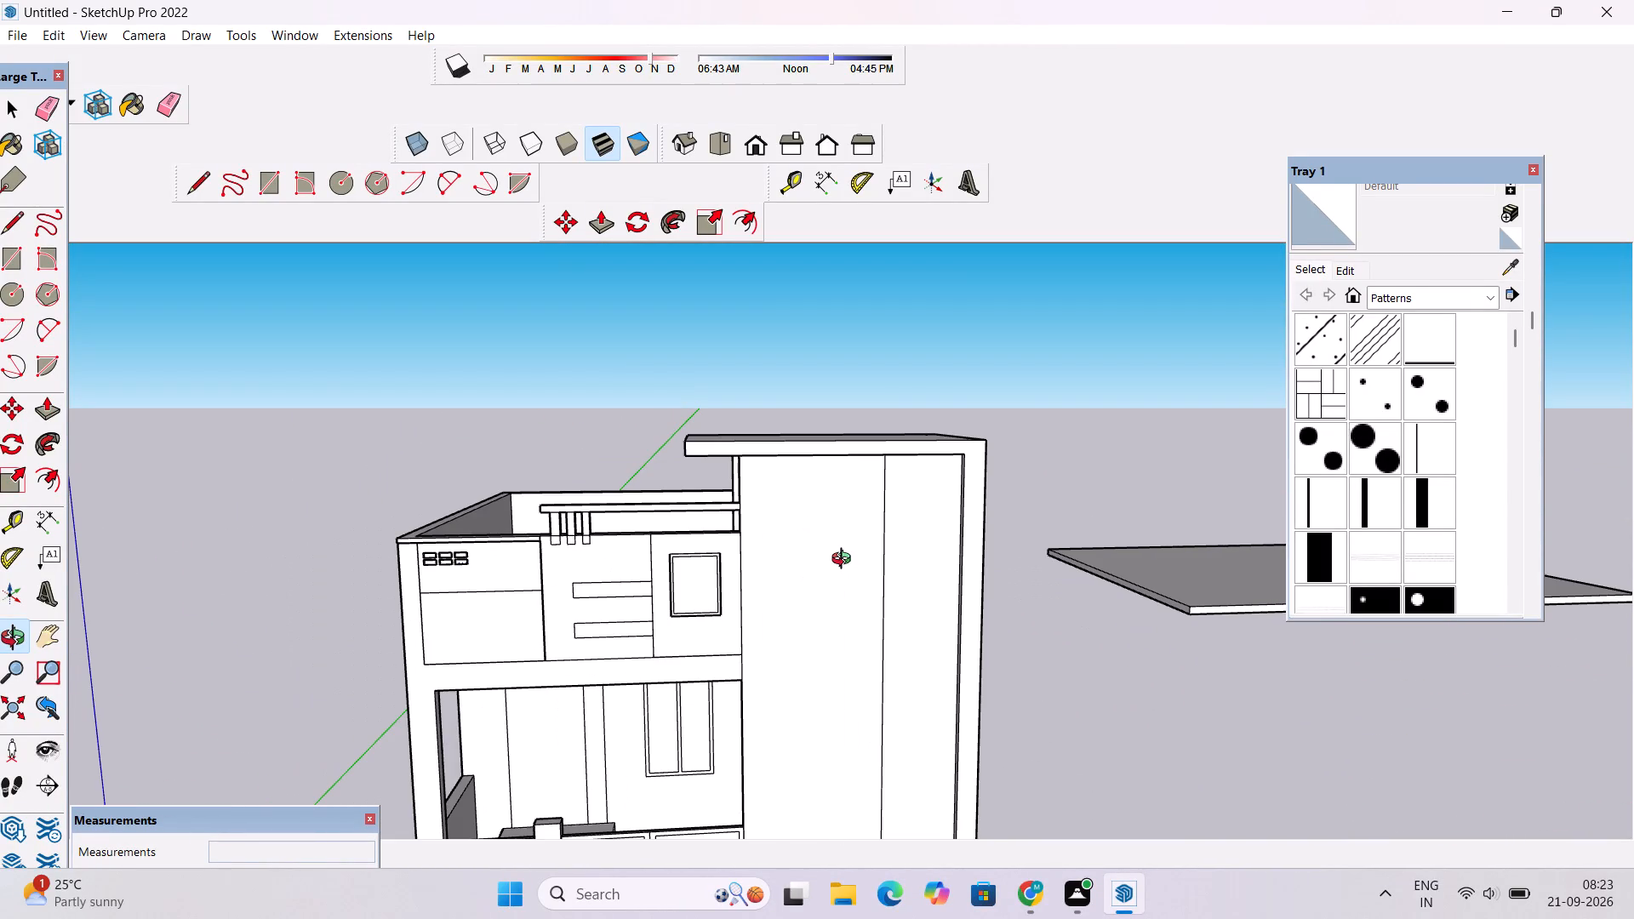
scroll(845, 561, "up", 4)
left_click_drag(845, 561, 745, 542)
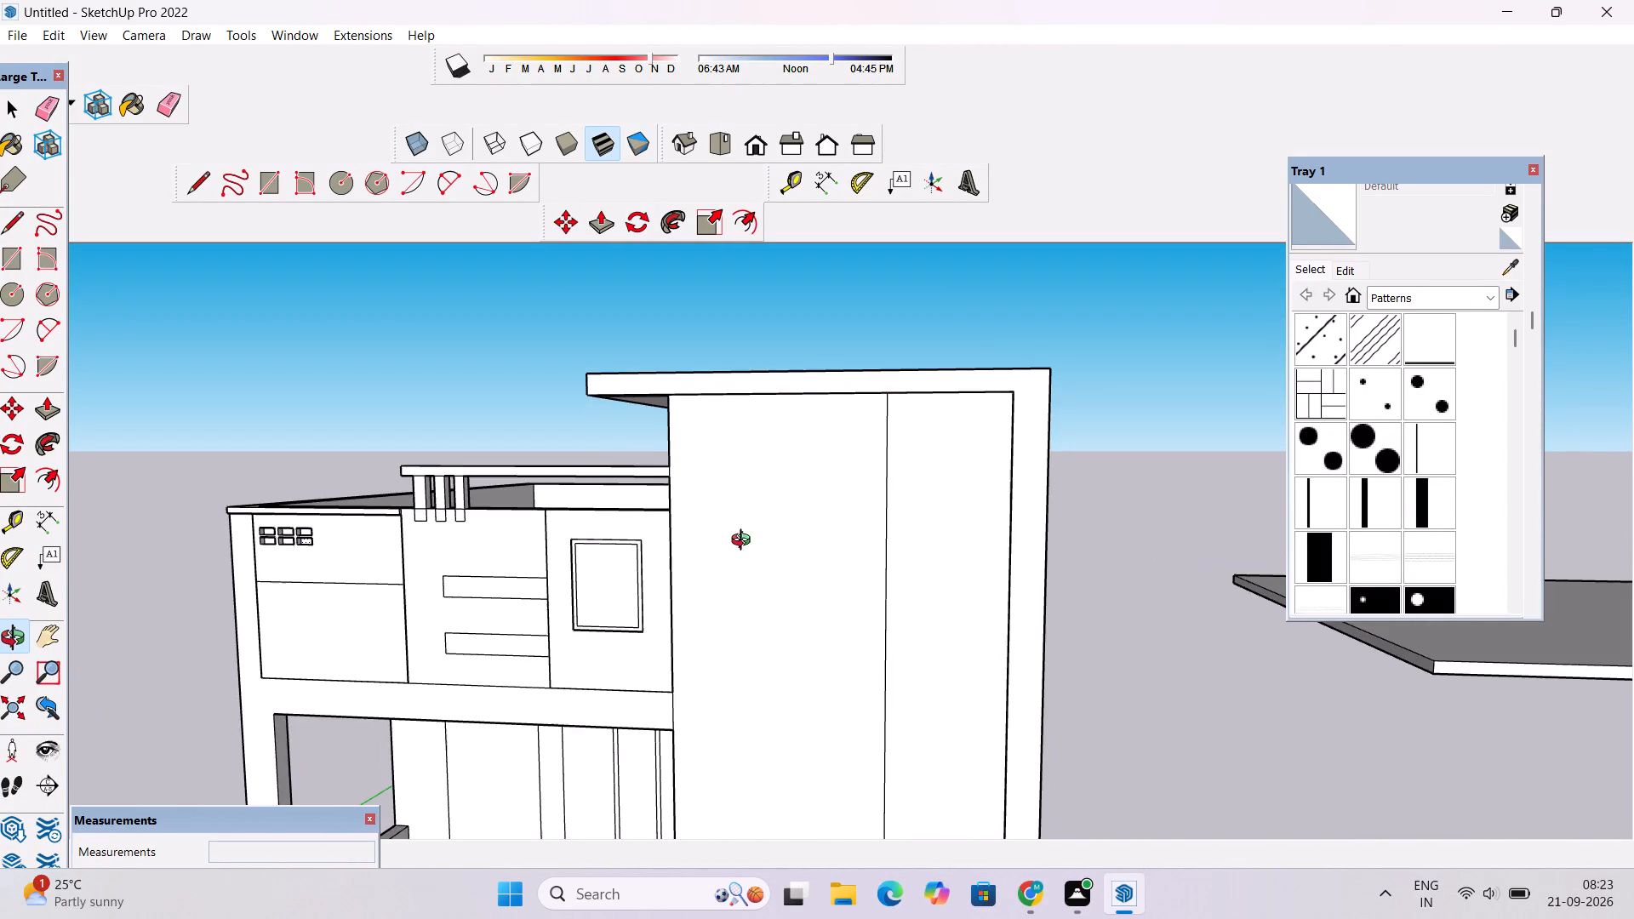
left_click_drag(745, 542, 835, 525)
left_click_drag(847, 557, 851, 528, "shift")
left_click_drag(851, 534, 857, 546)
scroll(860, 518, "down", 6)
left_click_drag(860, 563, 856, 504, "shift")
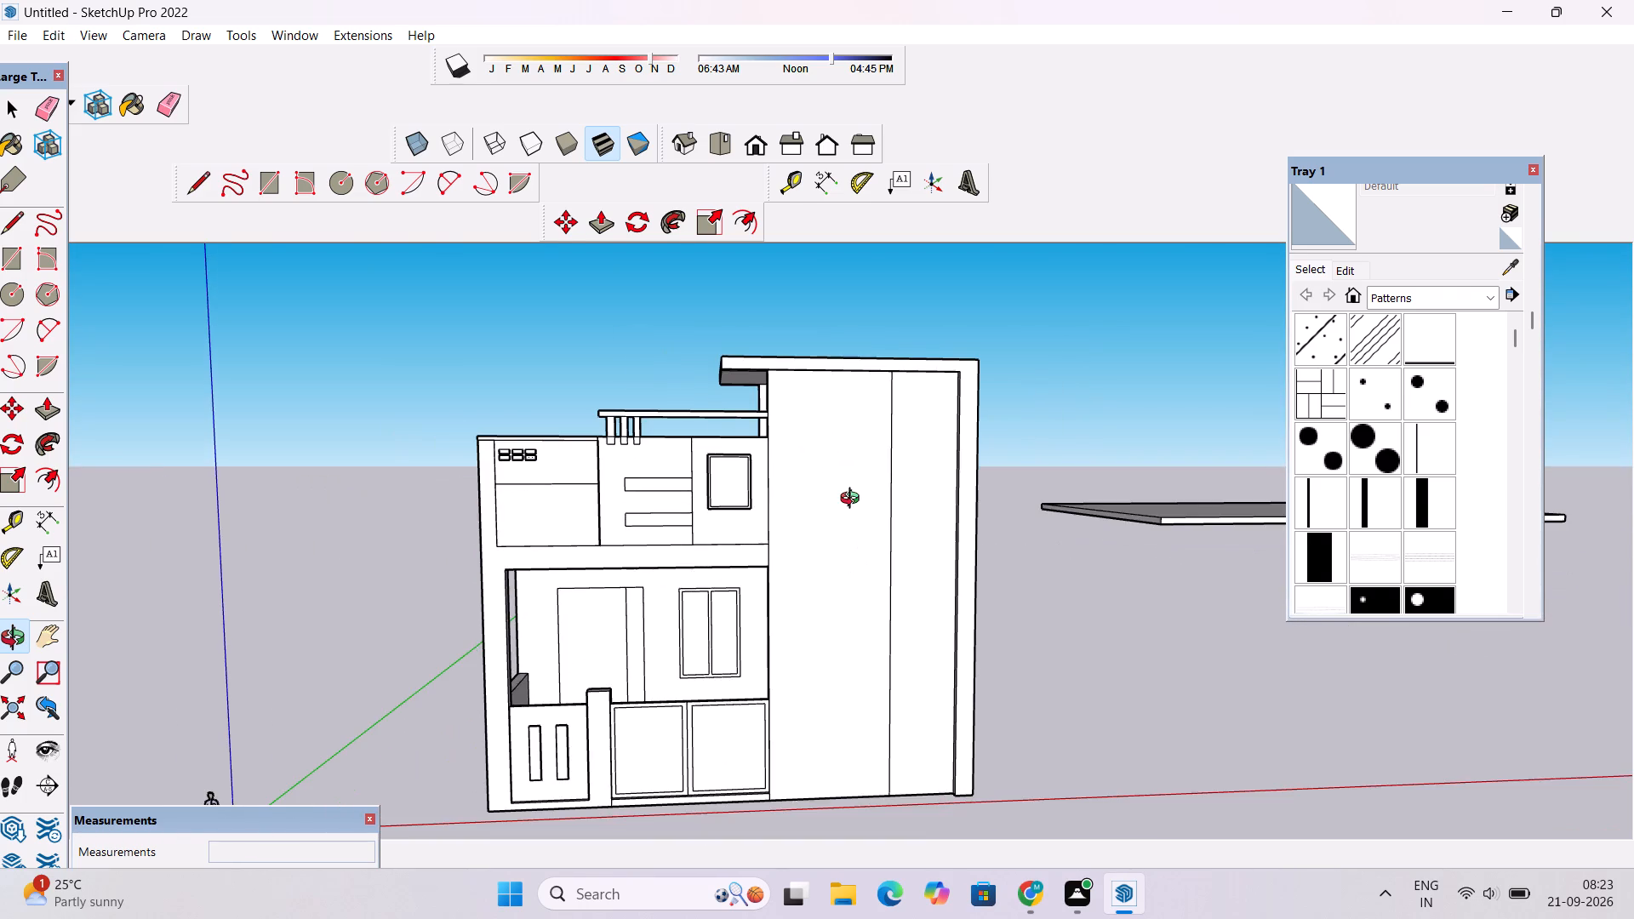
scroll(854, 500, "down", 5)
left_click_drag(878, 605, 862, 553)
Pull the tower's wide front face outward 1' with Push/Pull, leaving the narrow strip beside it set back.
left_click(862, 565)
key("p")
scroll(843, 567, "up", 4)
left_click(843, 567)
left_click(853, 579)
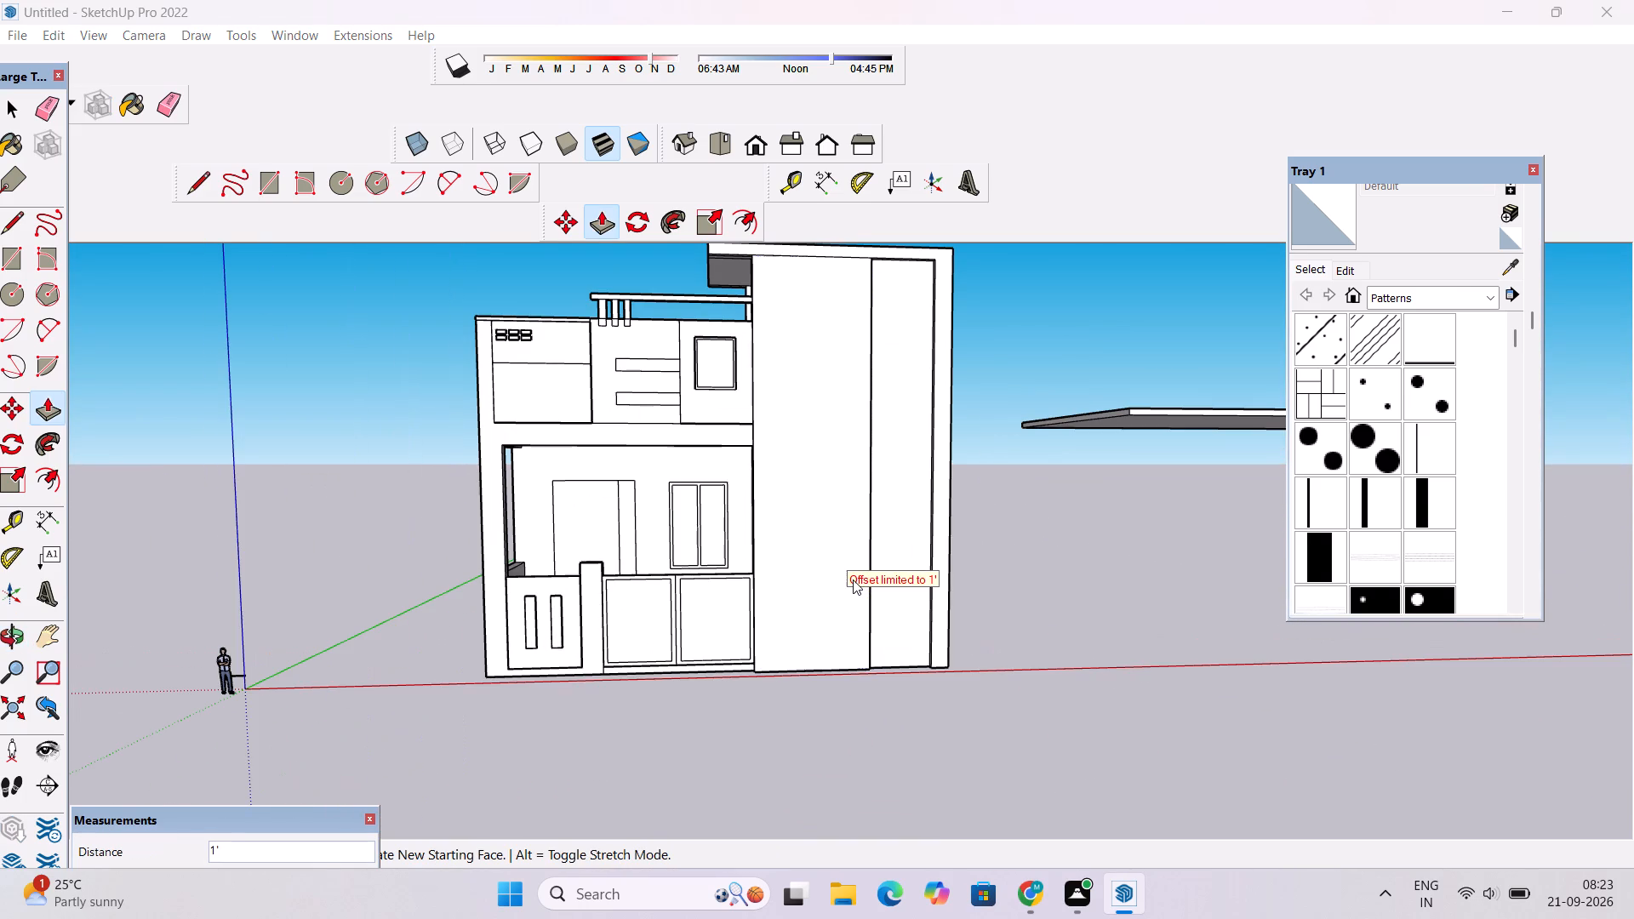
Examine the tower's wide front face, the narrow strip beside it and the roof edge above from several angles.
key("o")
left_click_drag(873, 591, 585, 634)
scroll(790, 568, "up", 5)
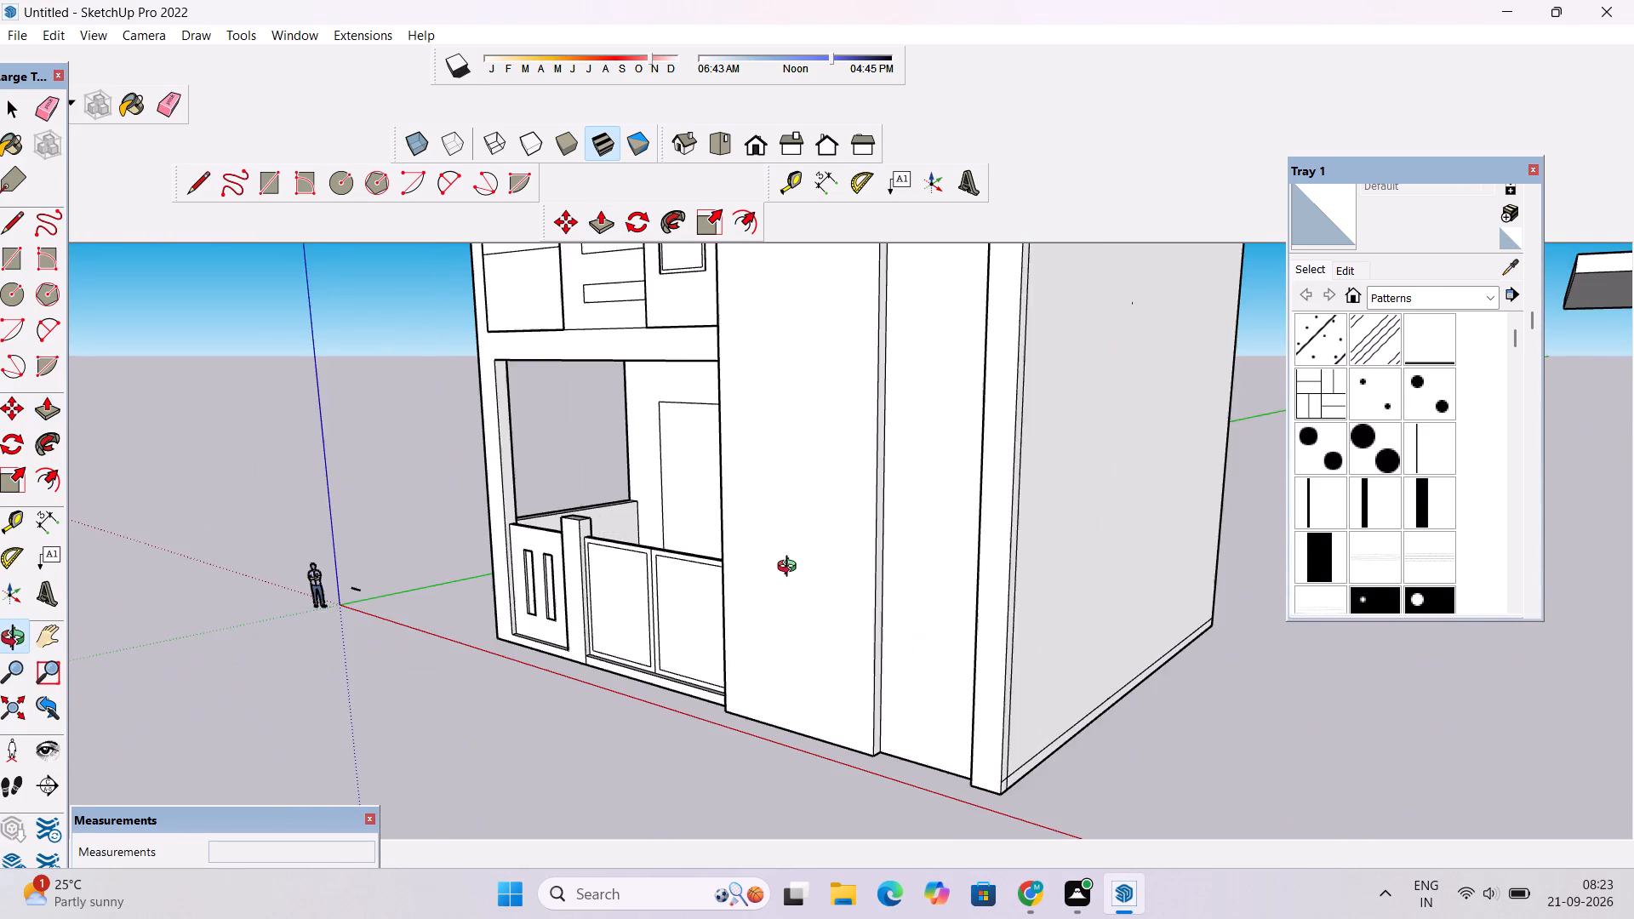
scroll(791, 568, "down", 5)
left_click_drag(751, 606, 989, 501)
left_click_drag(898, 579, 825, 674, "shift")
scroll(831, 643, "down", 3)
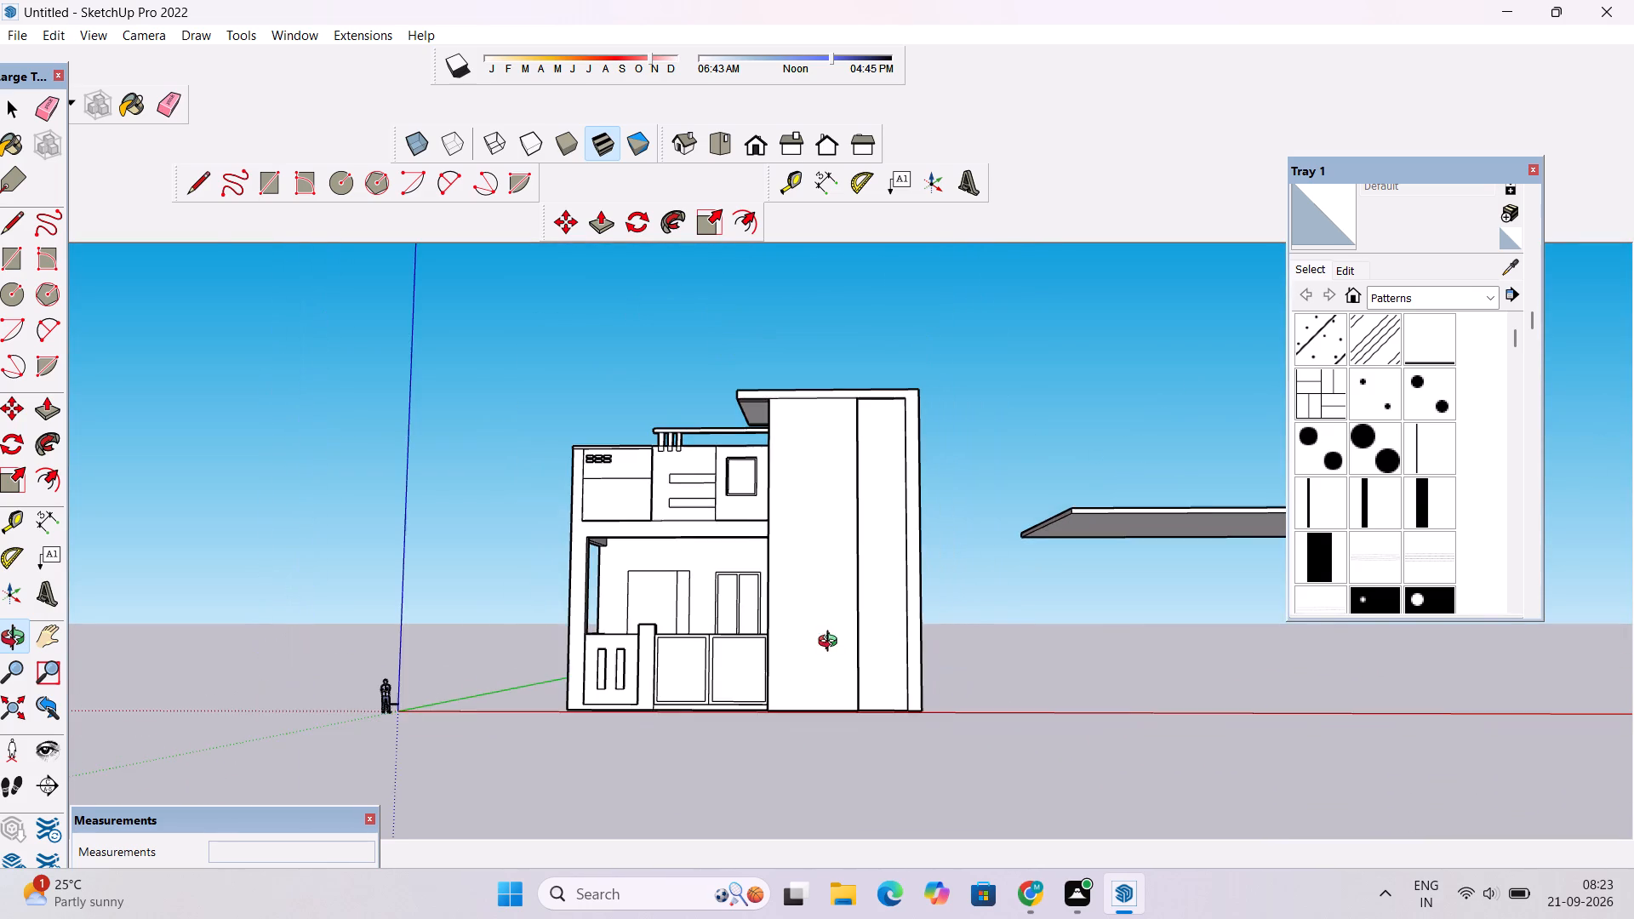
scroll(831, 643, "down", 1)
scroll(911, 420, "up", 6)
left_click_drag(858, 522, 856, 427)
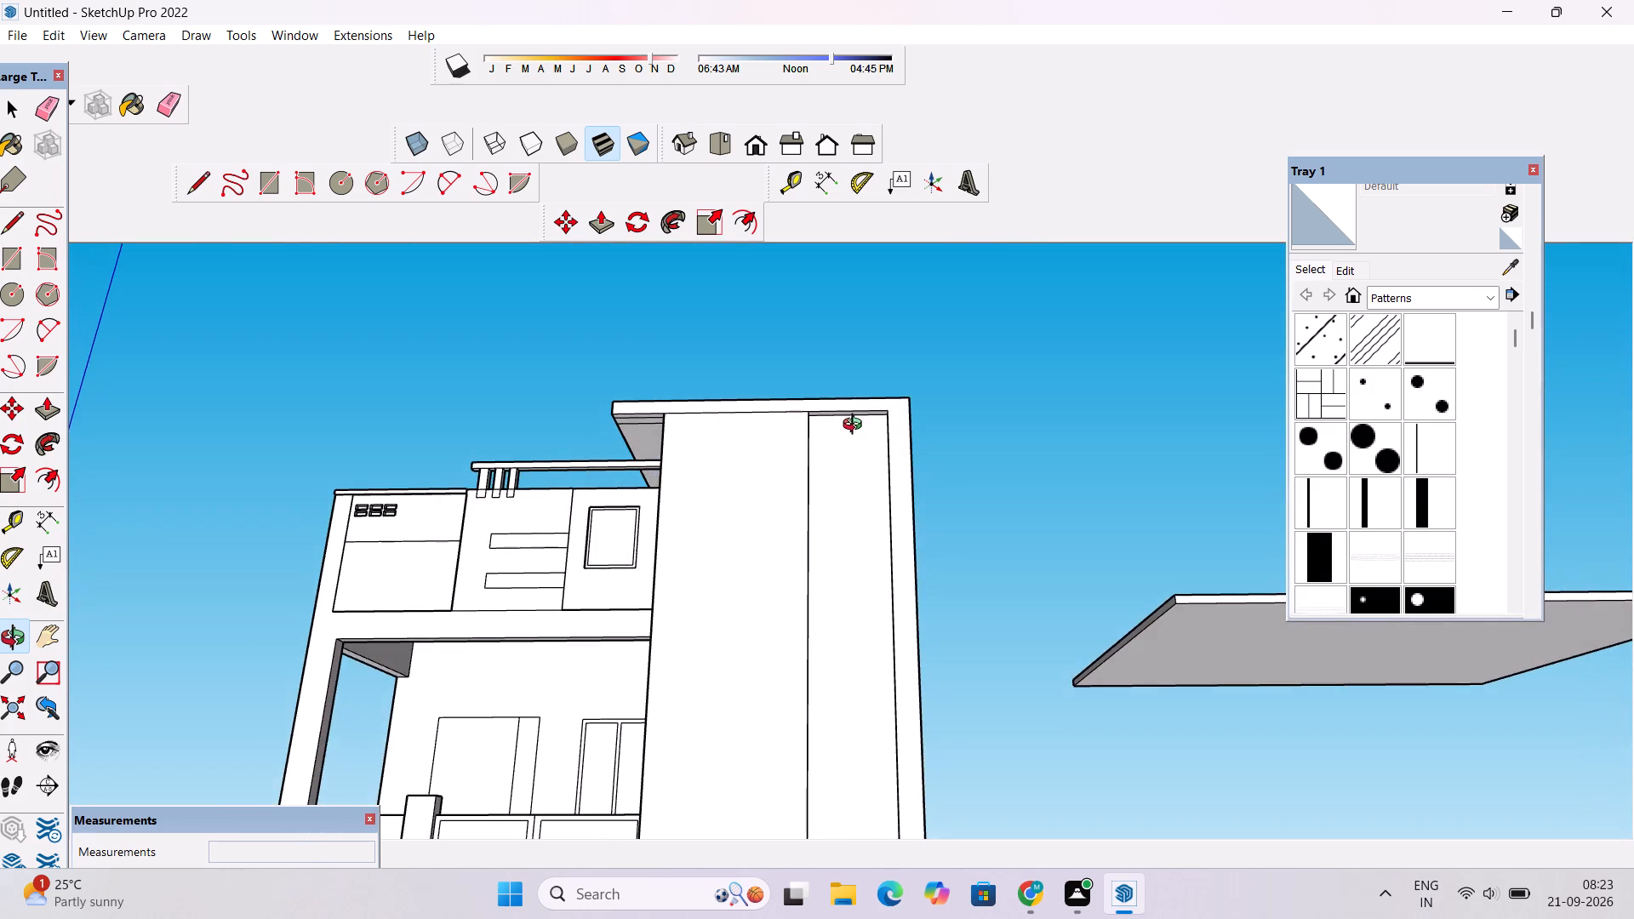
scroll(855, 425, "up", 8)
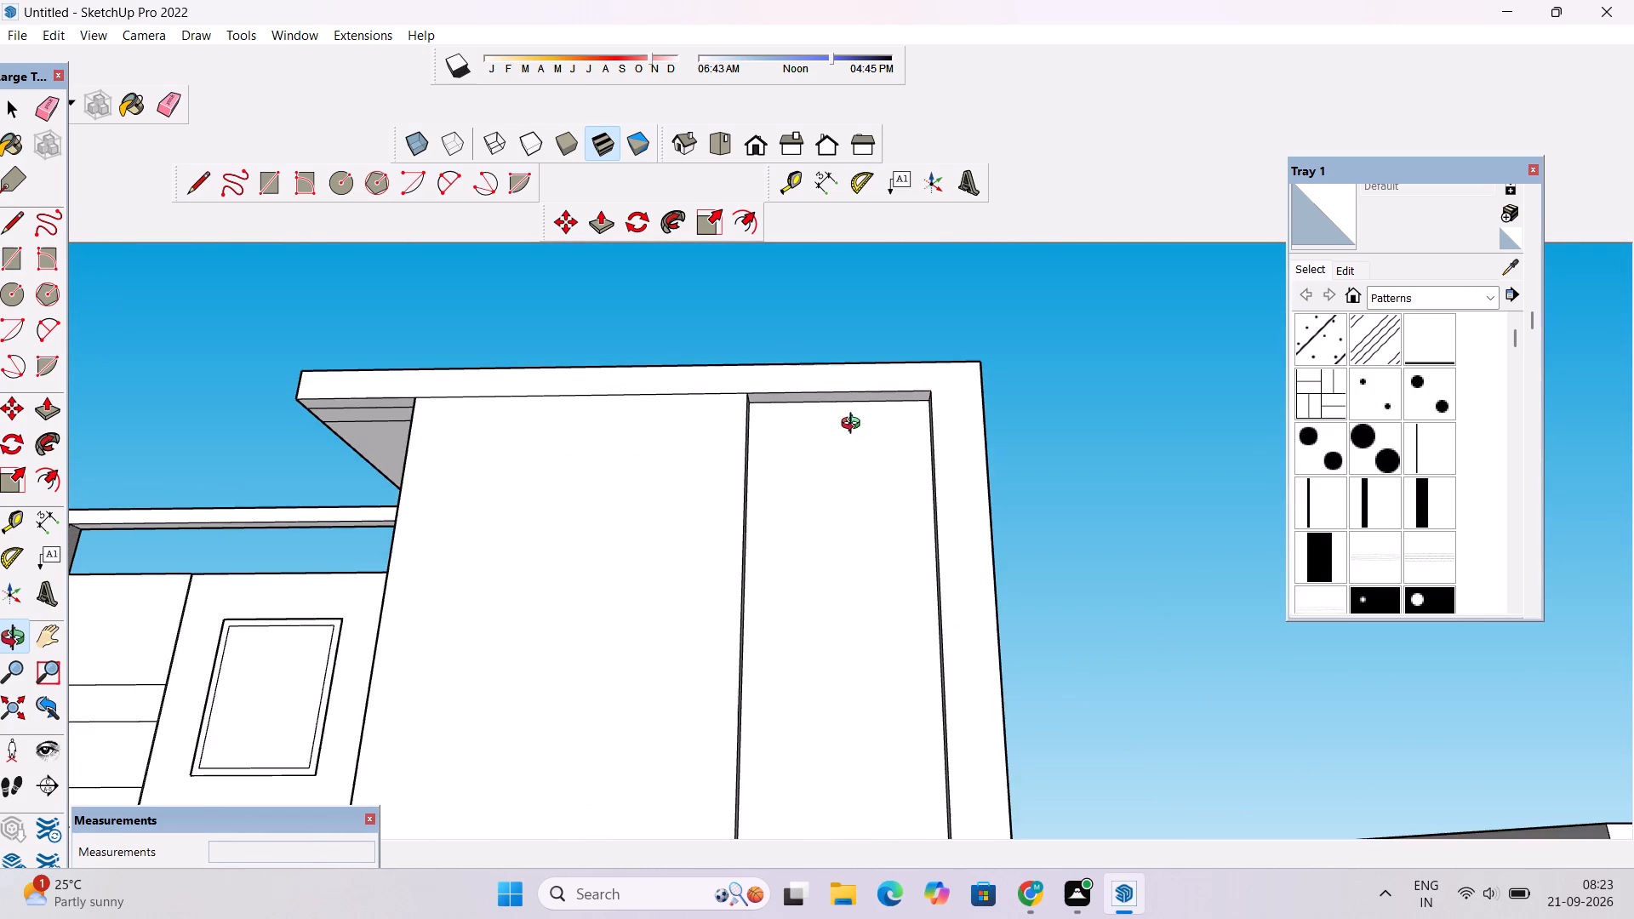
scroll(851, 429, "down", 2)
scroll(851, 429, "up", 2)
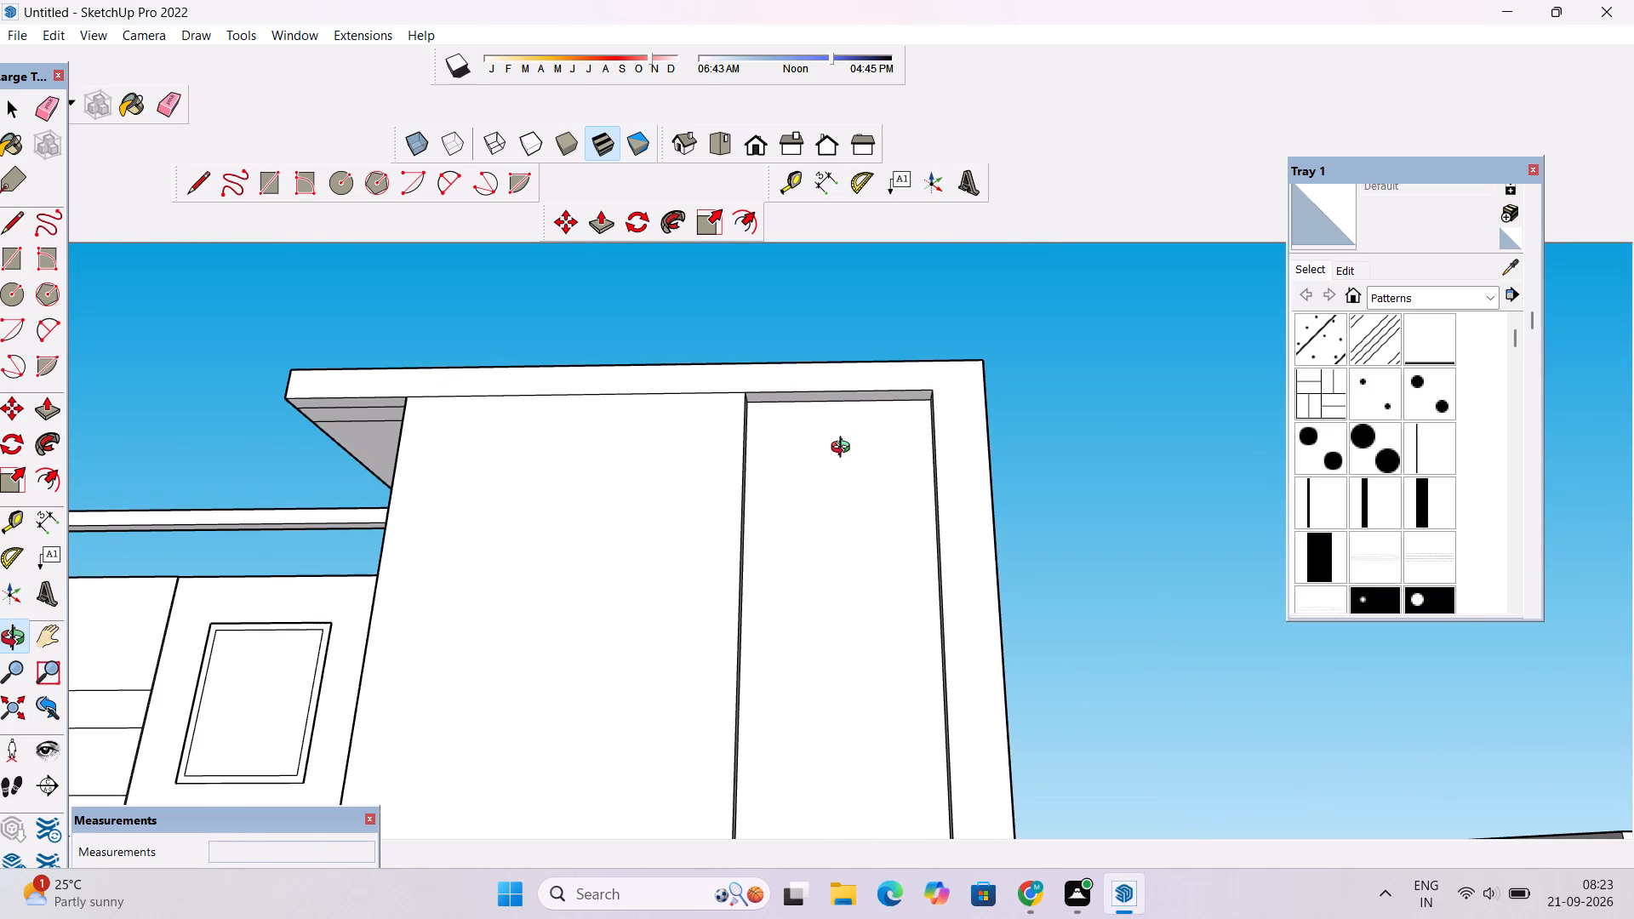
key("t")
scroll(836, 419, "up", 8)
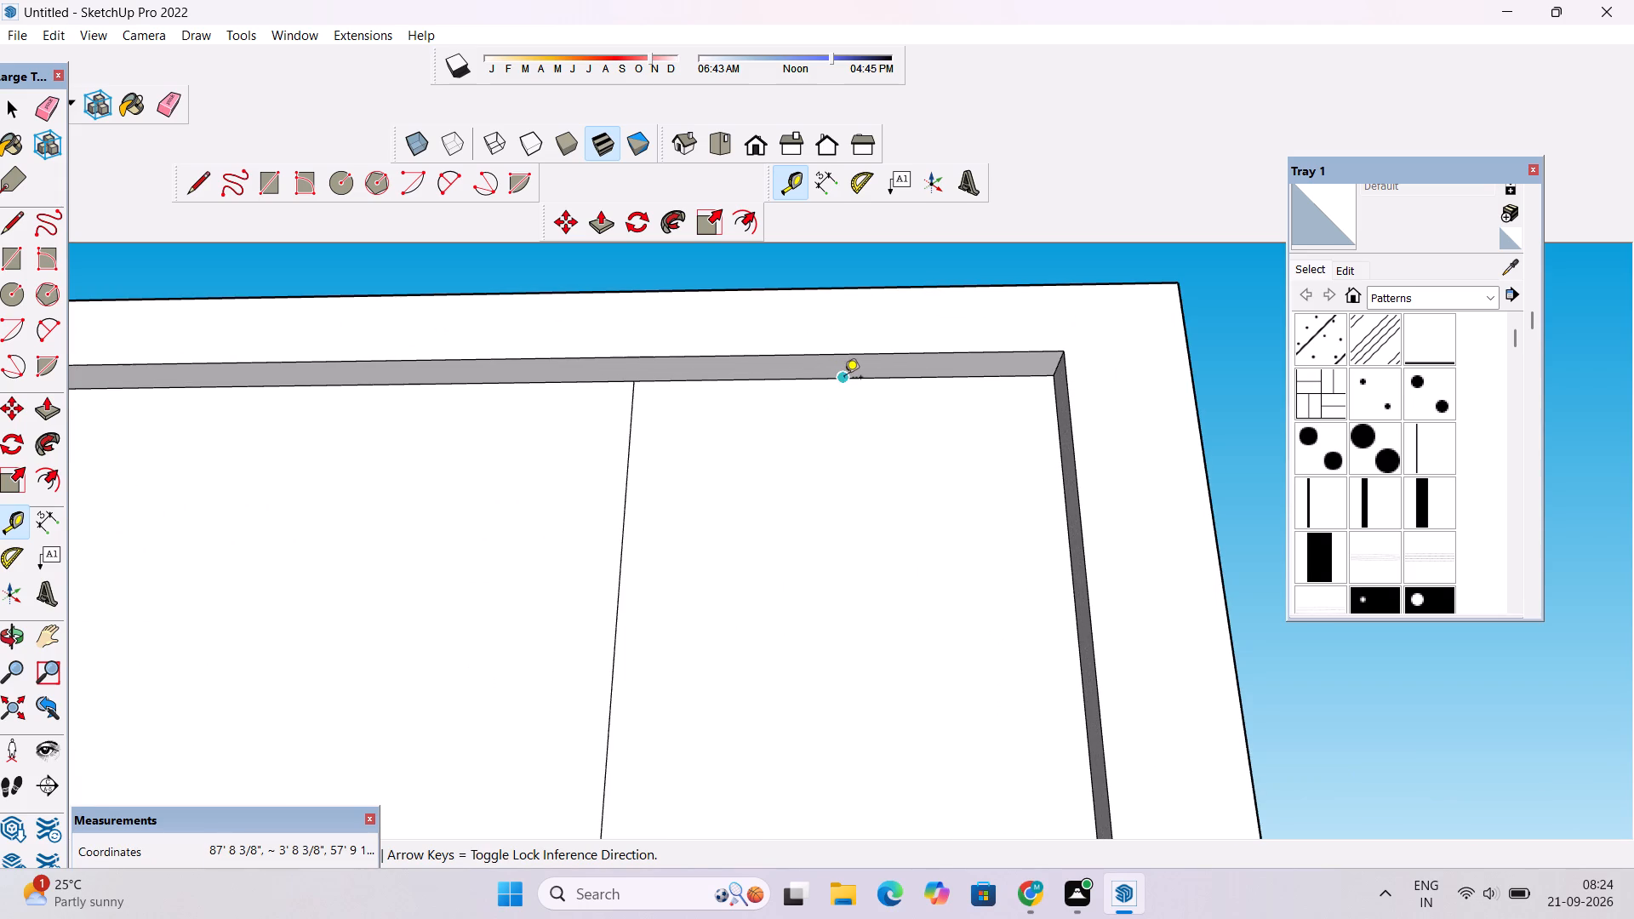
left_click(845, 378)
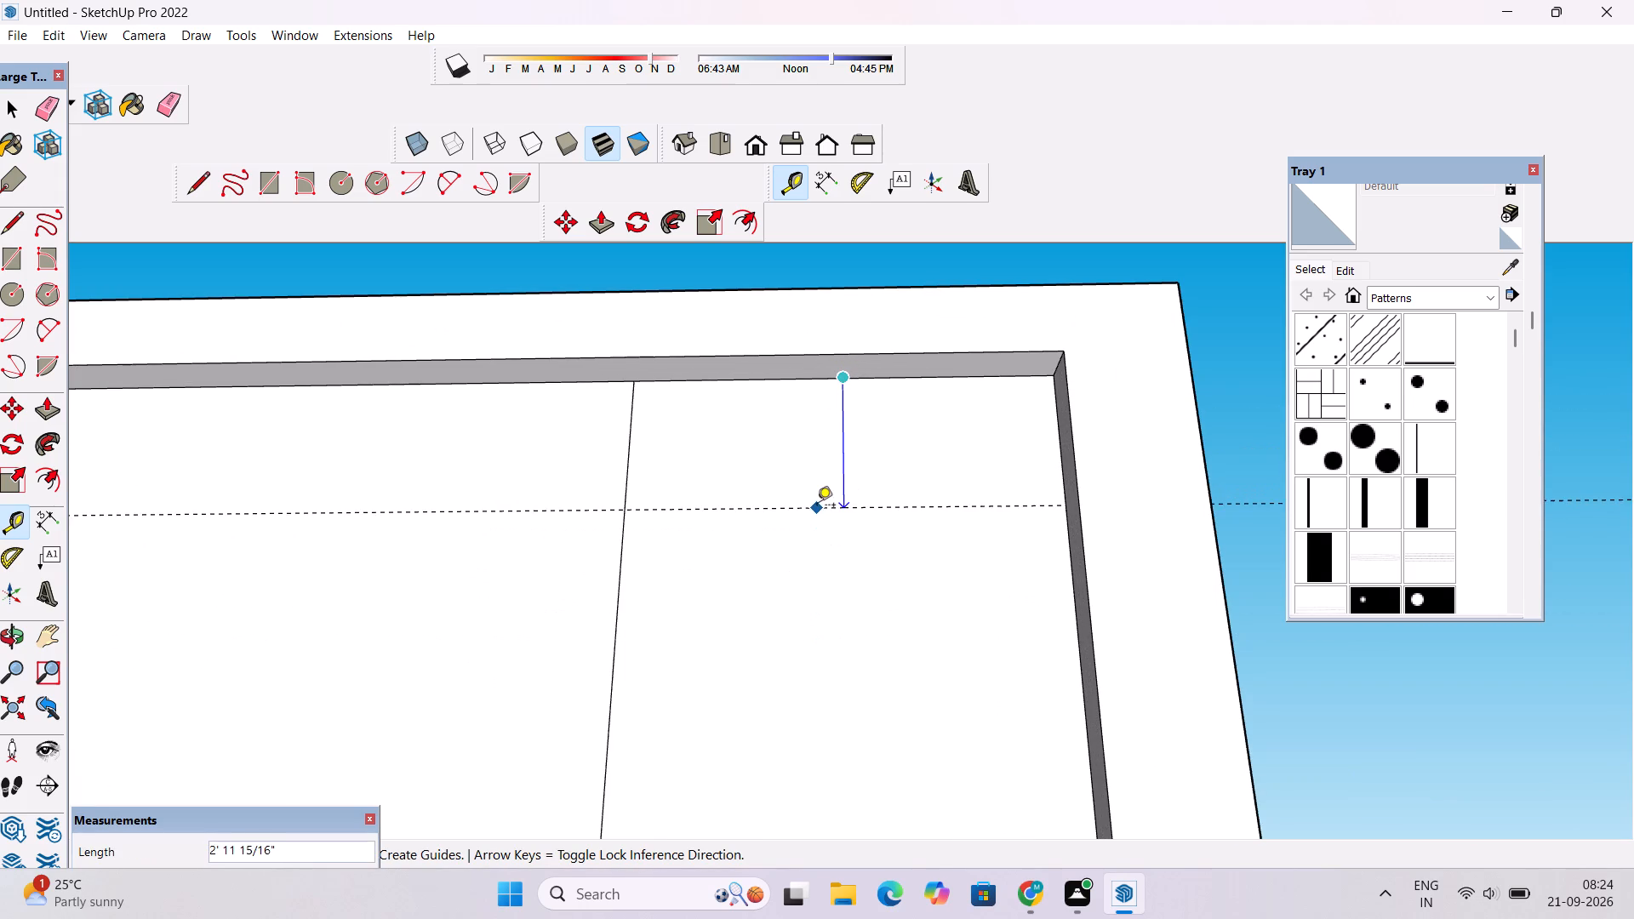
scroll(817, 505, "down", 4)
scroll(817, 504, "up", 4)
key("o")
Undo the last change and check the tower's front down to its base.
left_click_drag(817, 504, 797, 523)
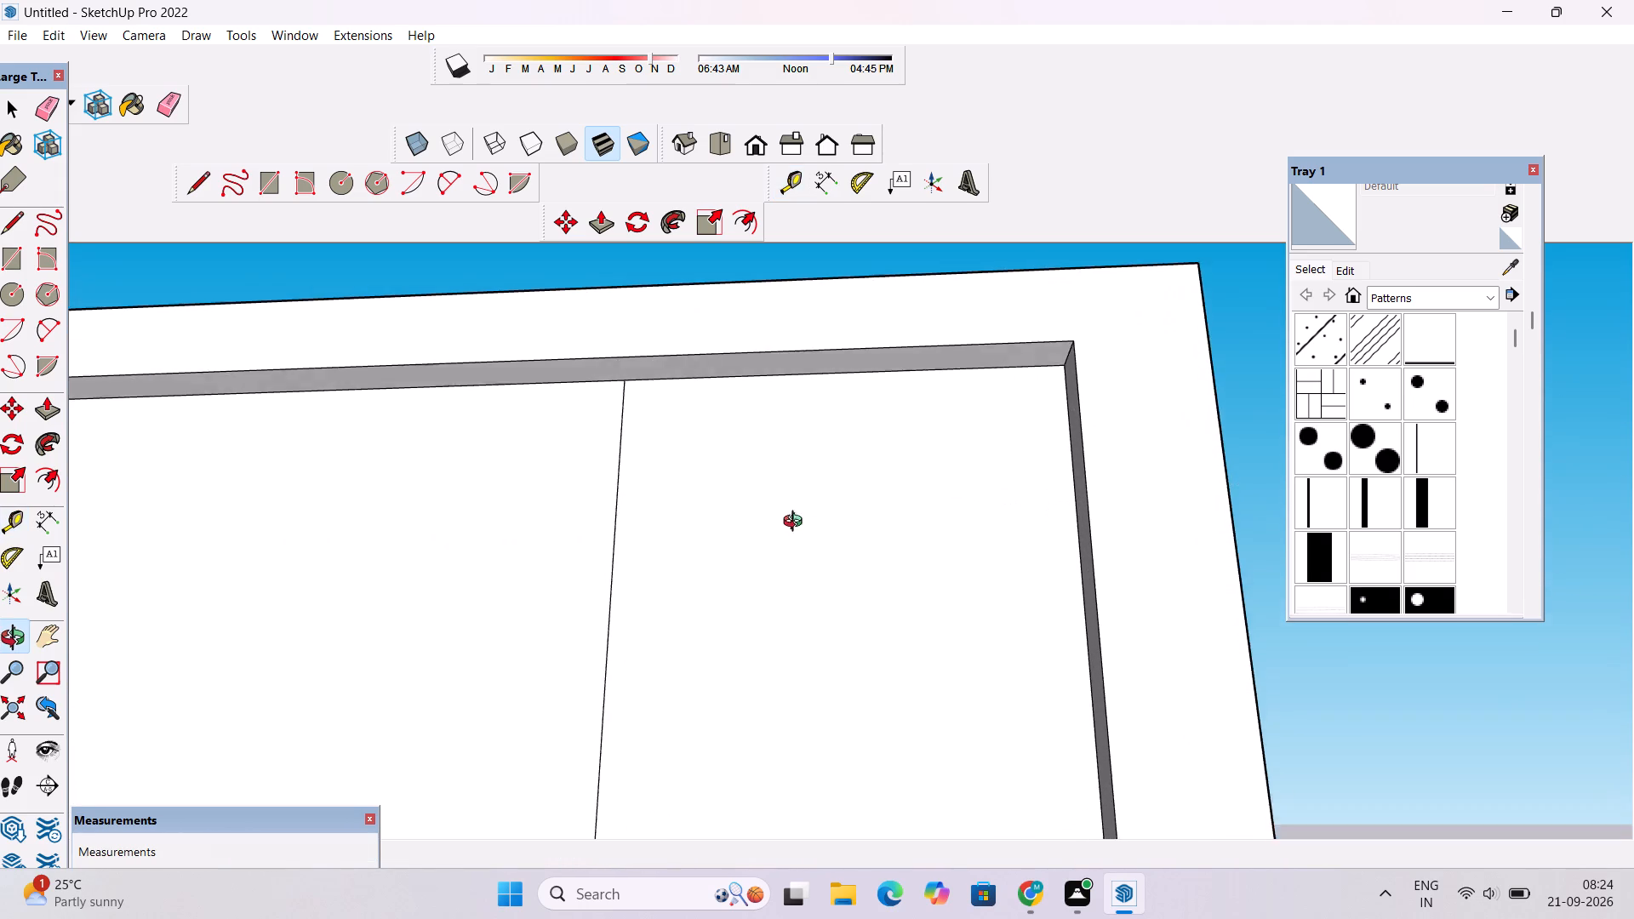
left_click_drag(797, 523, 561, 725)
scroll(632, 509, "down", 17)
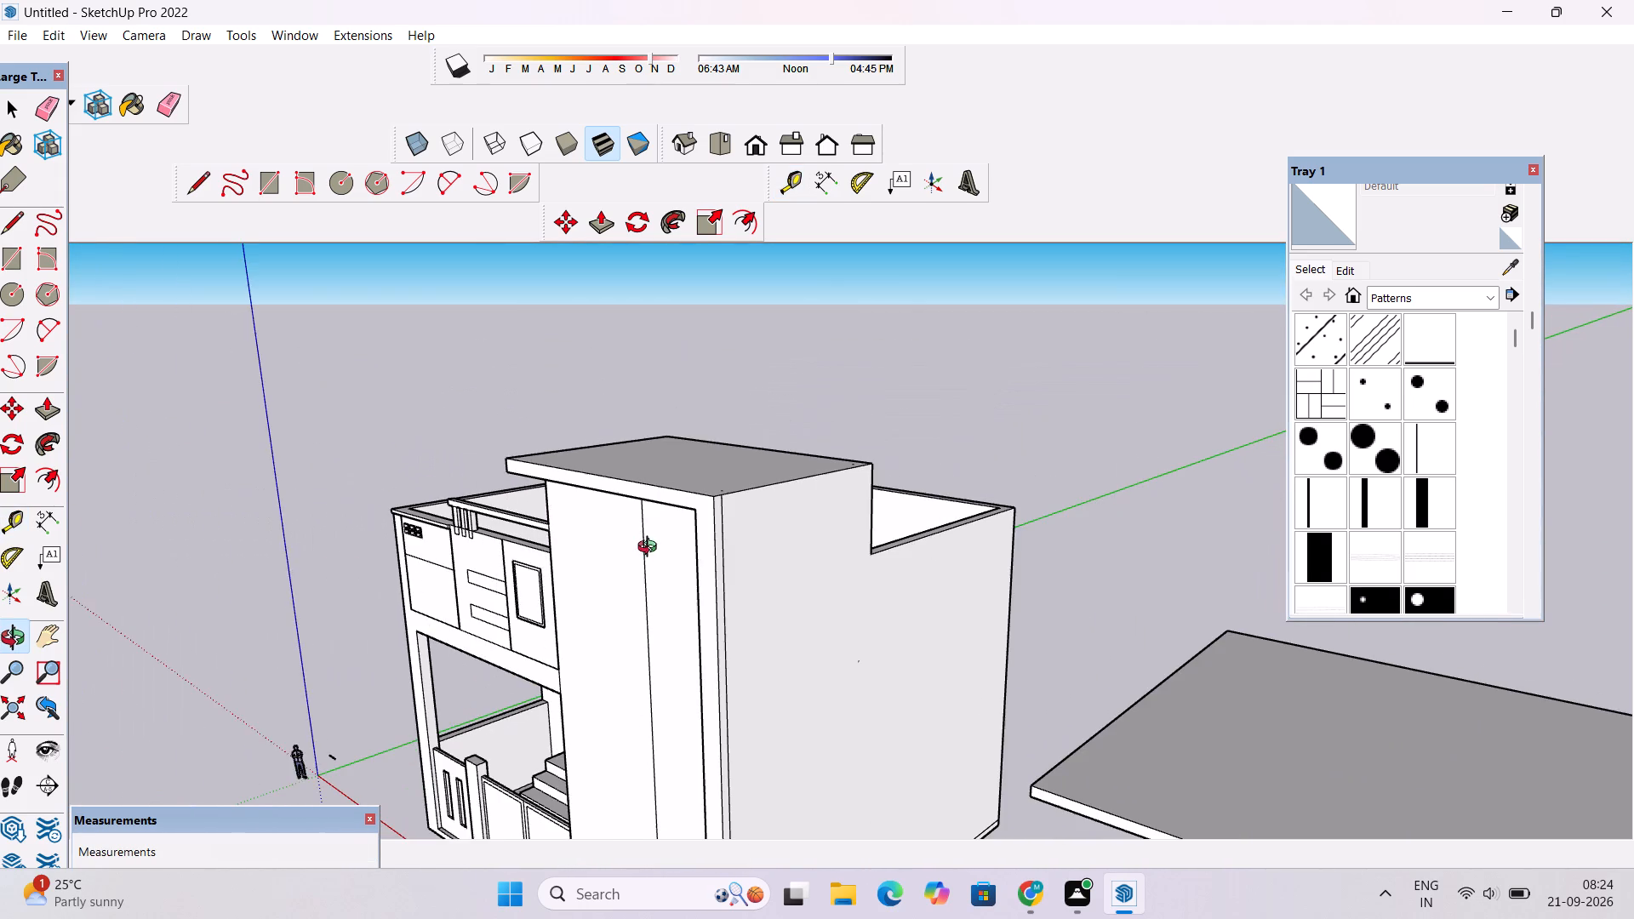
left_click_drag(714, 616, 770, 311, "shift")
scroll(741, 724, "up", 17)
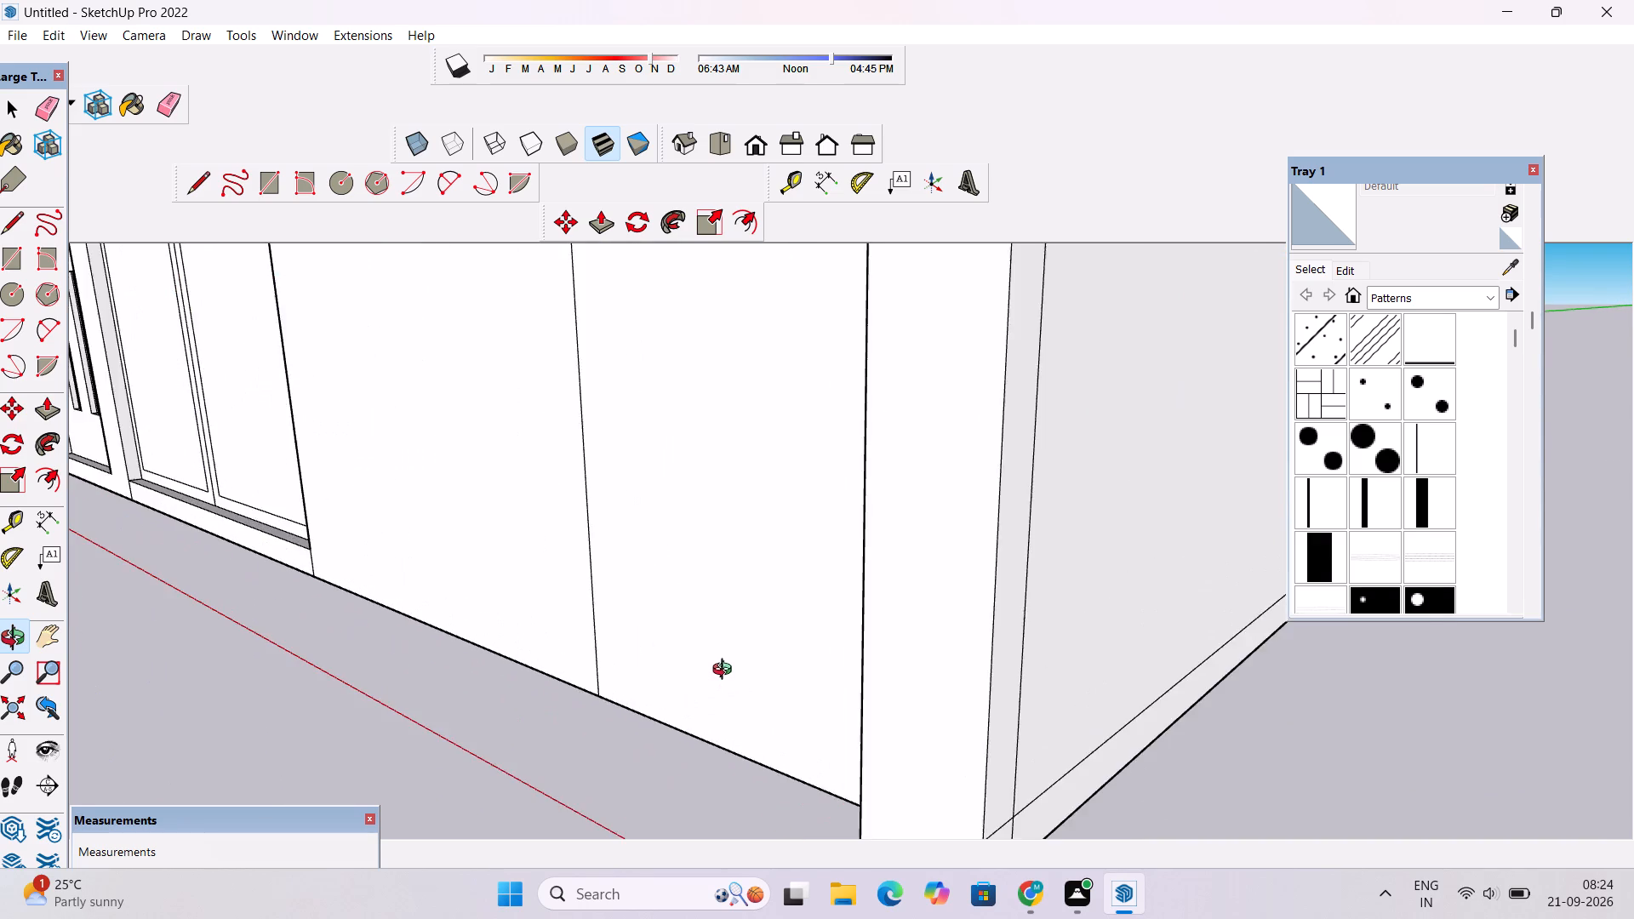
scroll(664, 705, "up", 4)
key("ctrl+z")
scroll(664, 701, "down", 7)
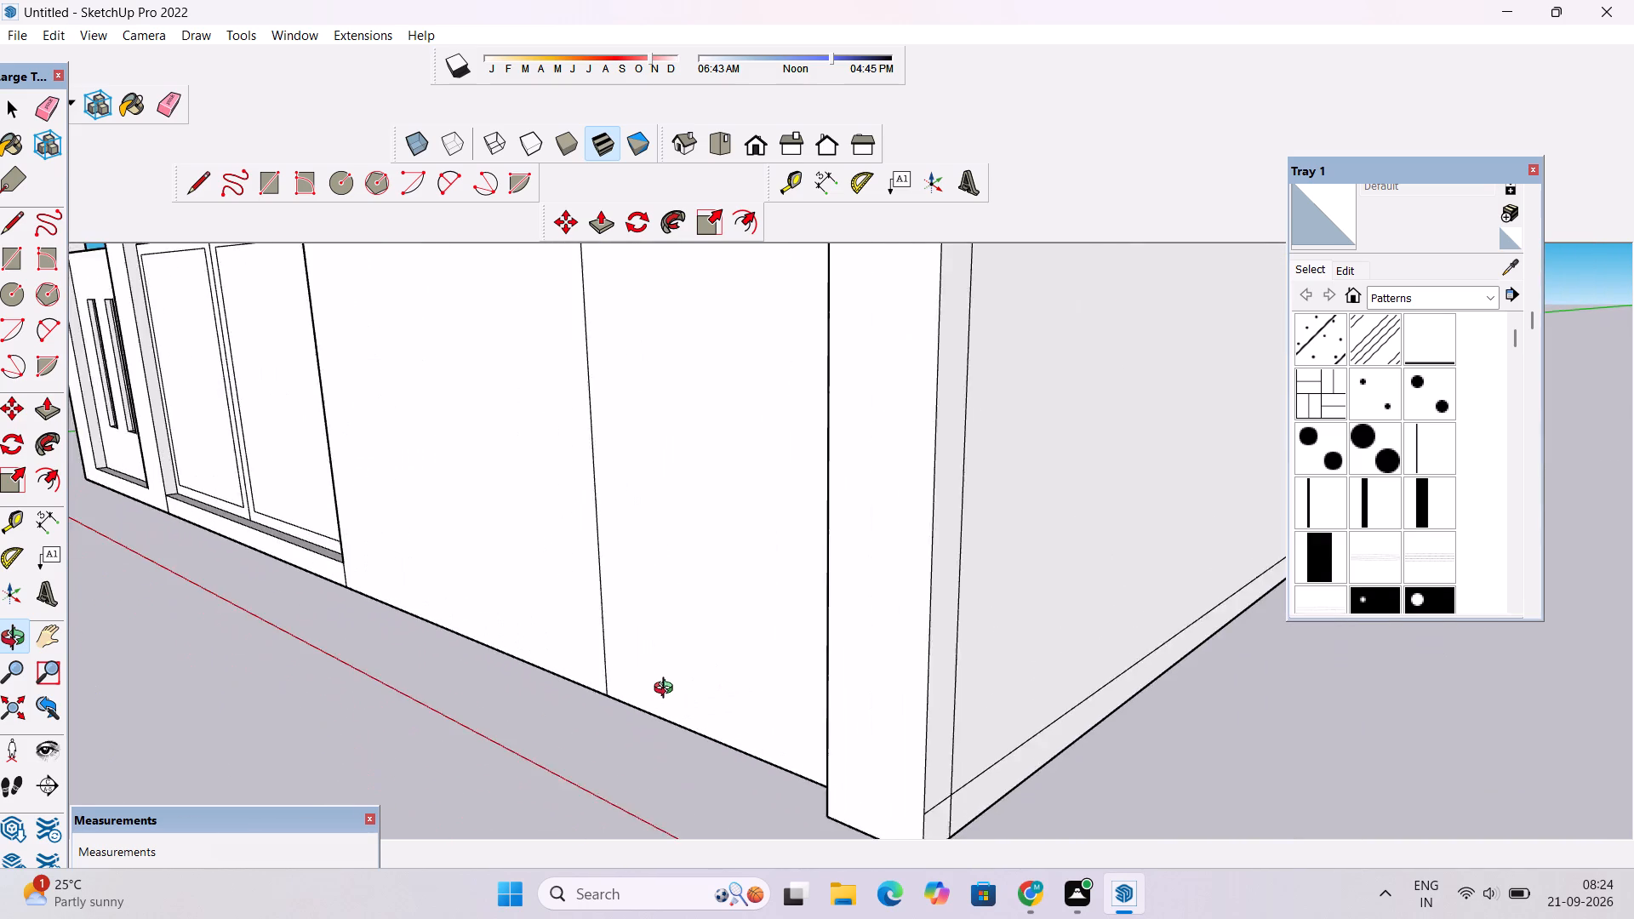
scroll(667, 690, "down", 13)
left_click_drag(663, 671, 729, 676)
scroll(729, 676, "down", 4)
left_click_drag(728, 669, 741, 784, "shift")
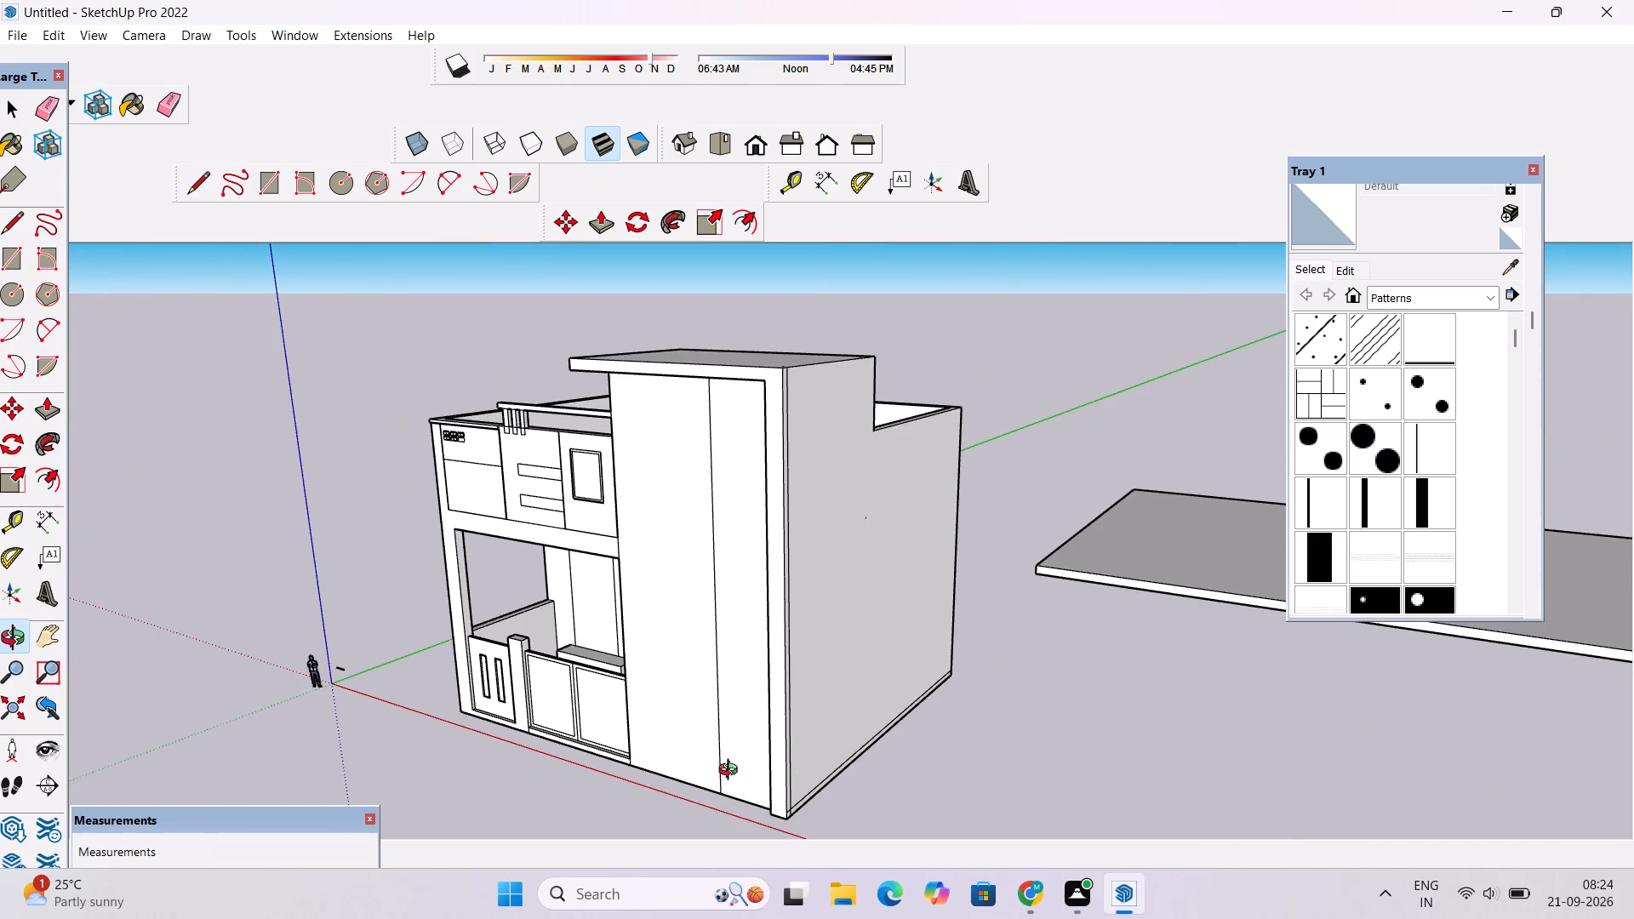
Pull the tower's wide front face outward 1' with Push/Pull, flush with the top beam, leaving the narrow strip recessed.
key("p")
left_click(693, 711)
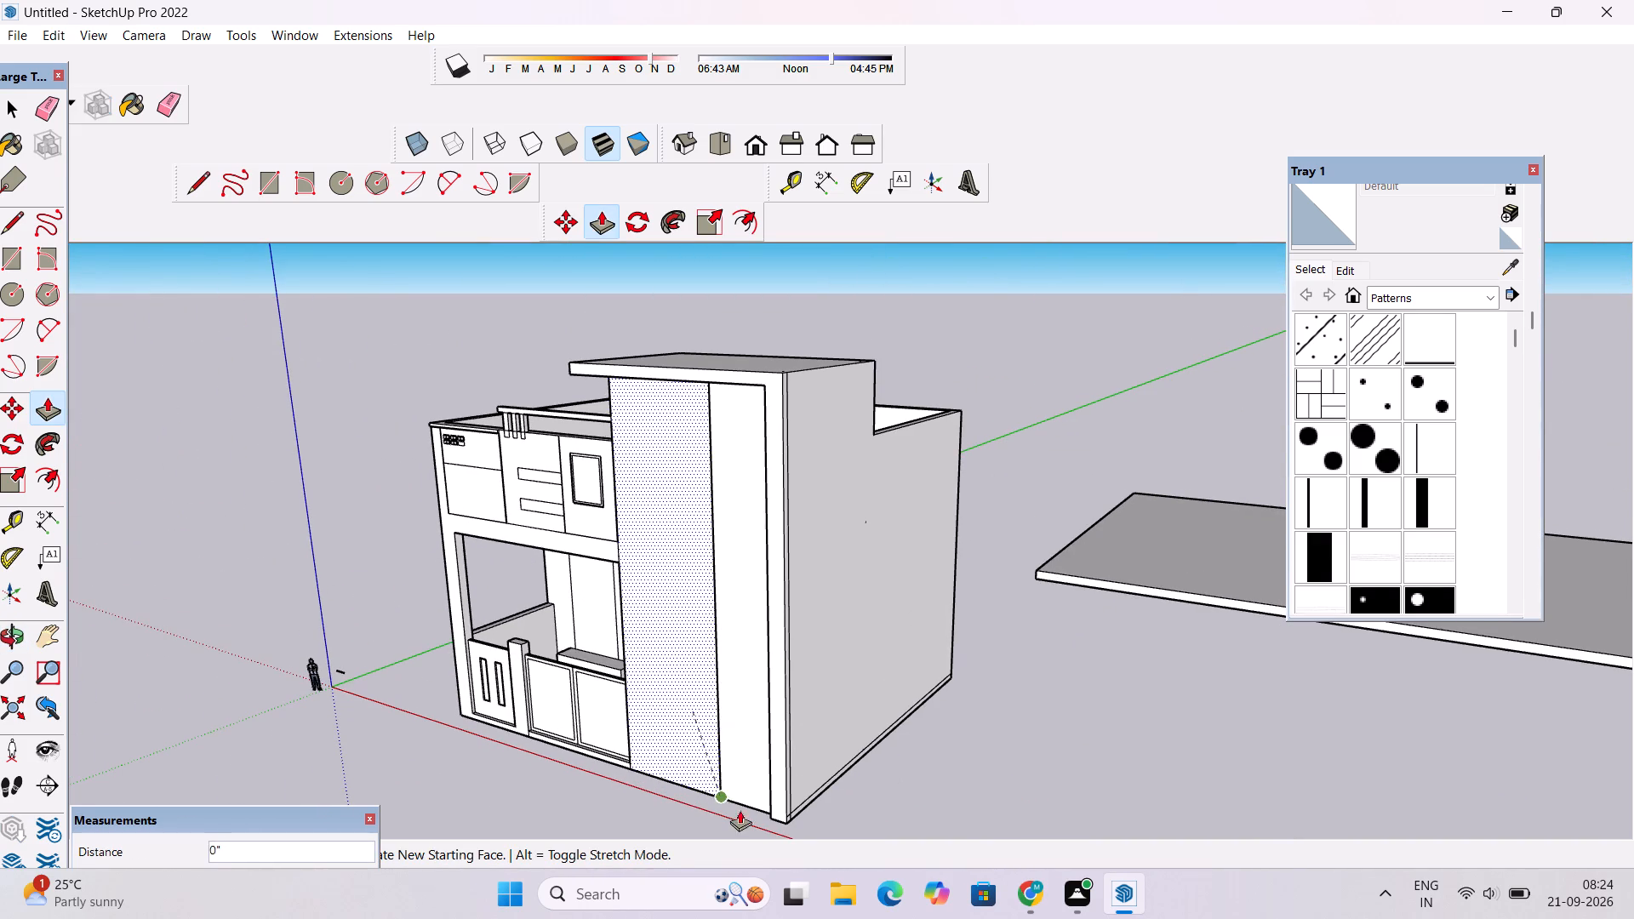
left_click(797, 820)
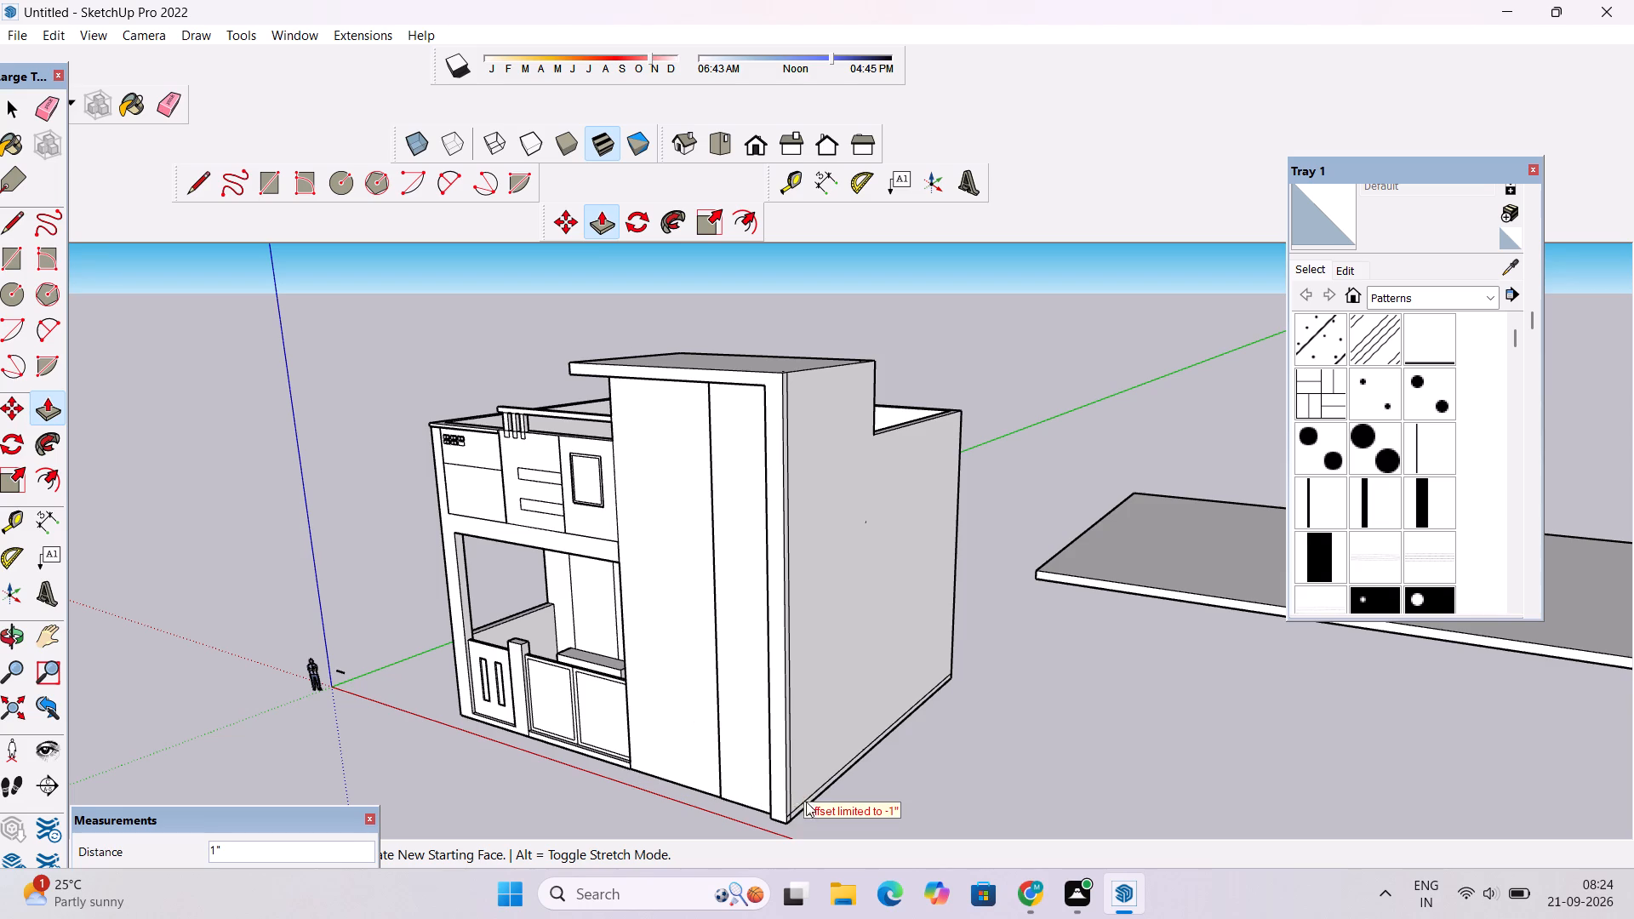
left_click(779, 809)
key("space")
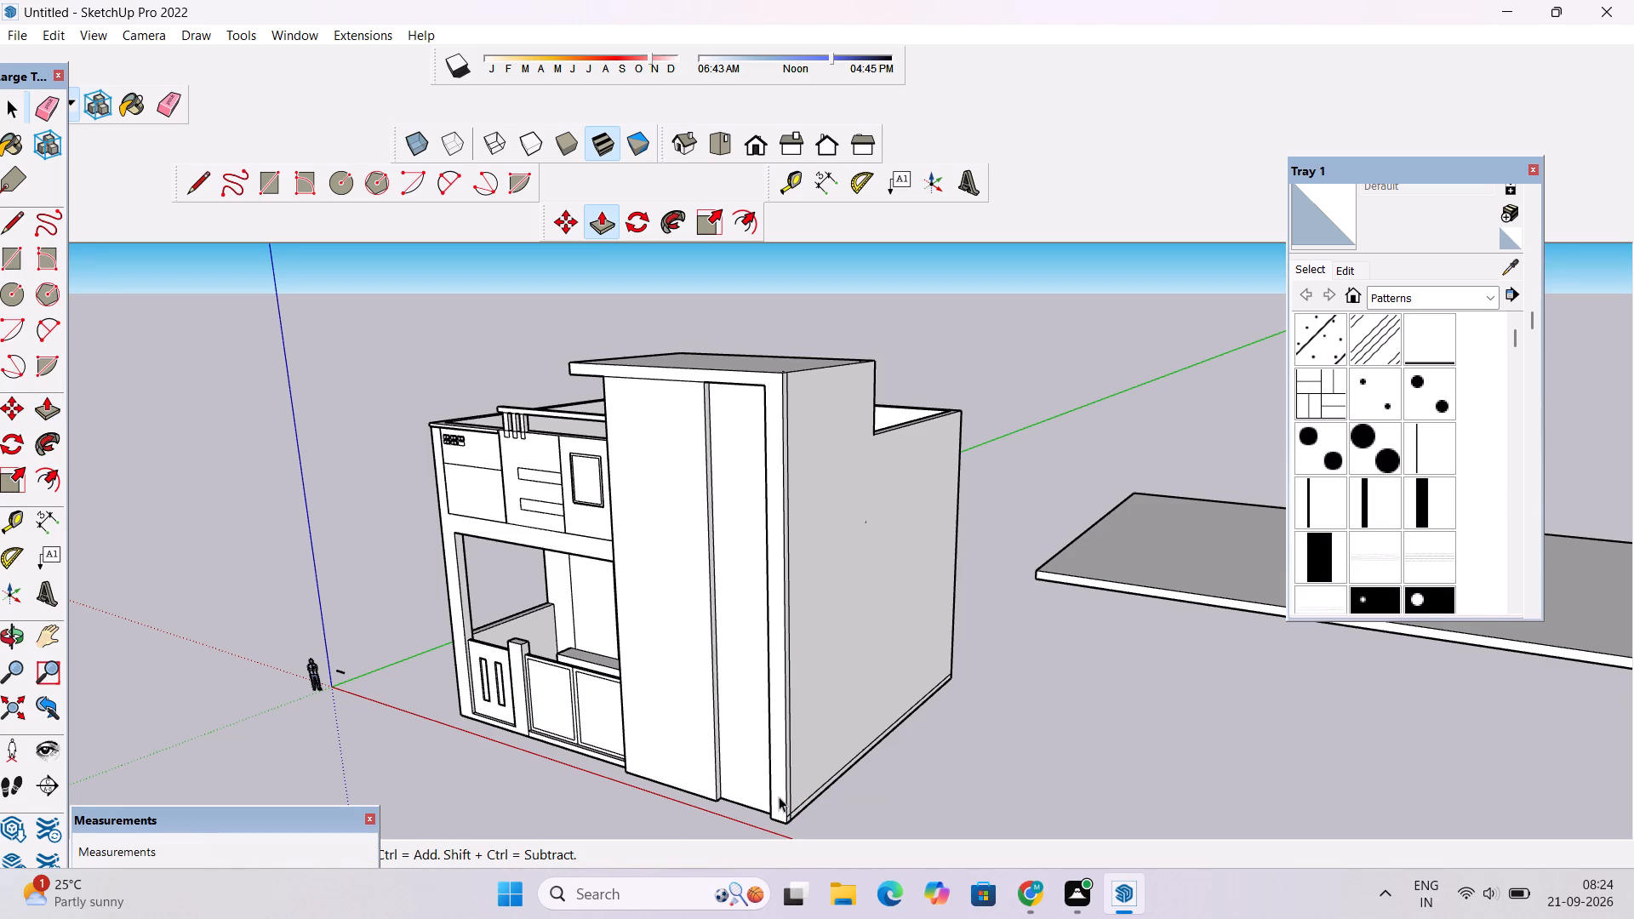
Examine the tower's recessed vertical strip, its upper edge and the whole front elevation from below, near and far.
key("o")
scroll(779, 792, "down", 6)
left_click_drag(769, 791, 791, 565)
scroll(801, 449, "up", 3)
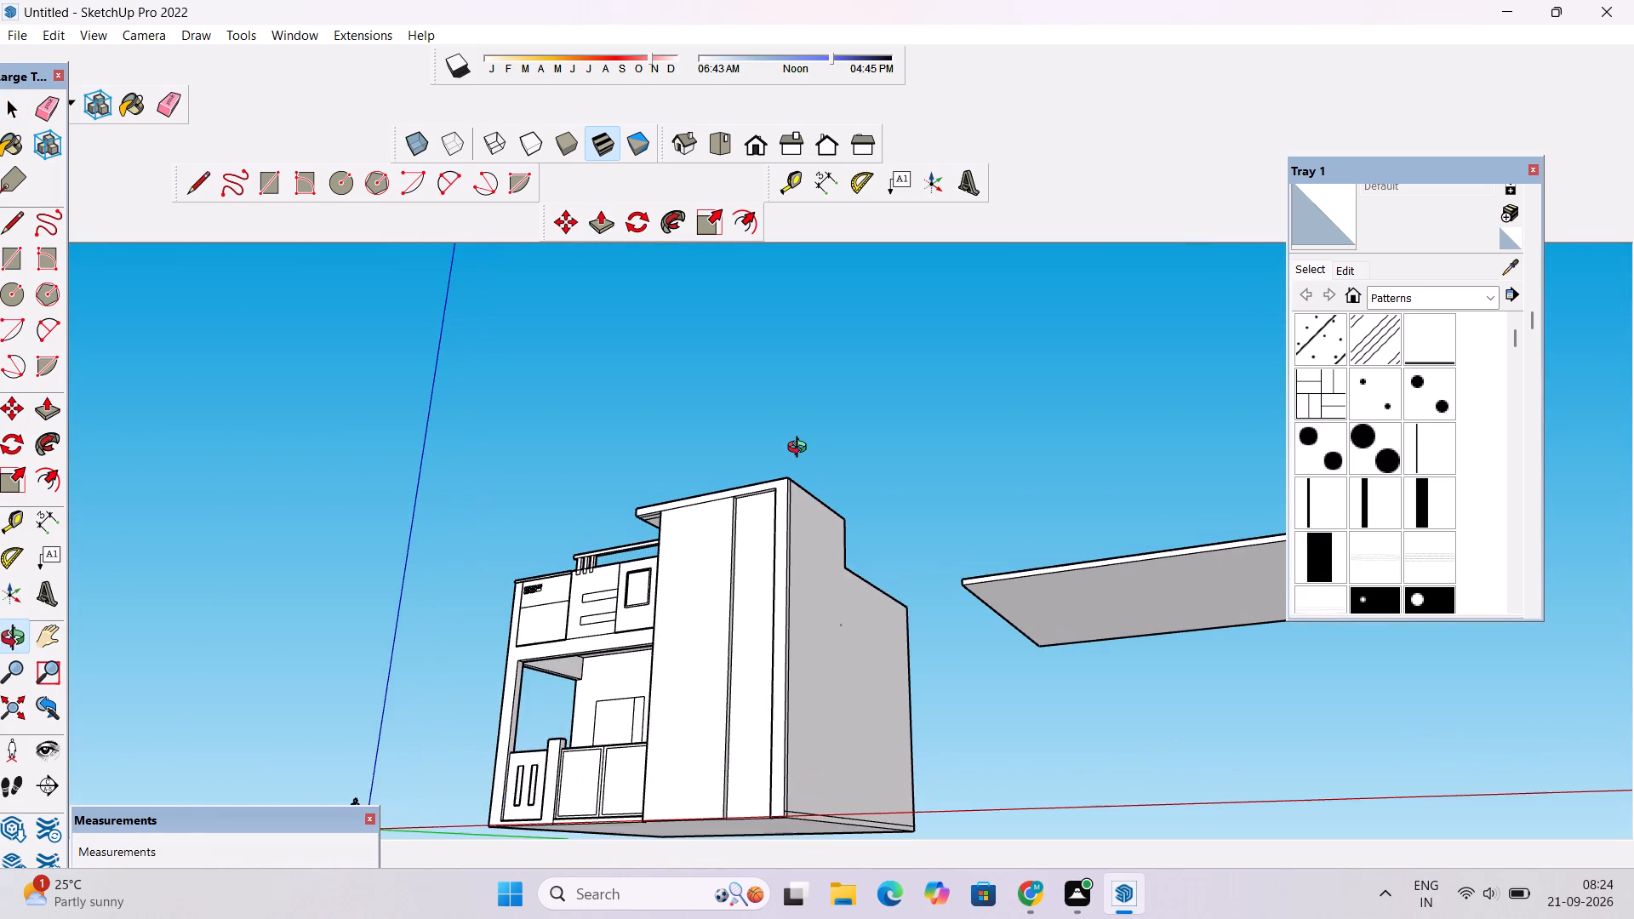
scroll(725, 500, "up", 3)
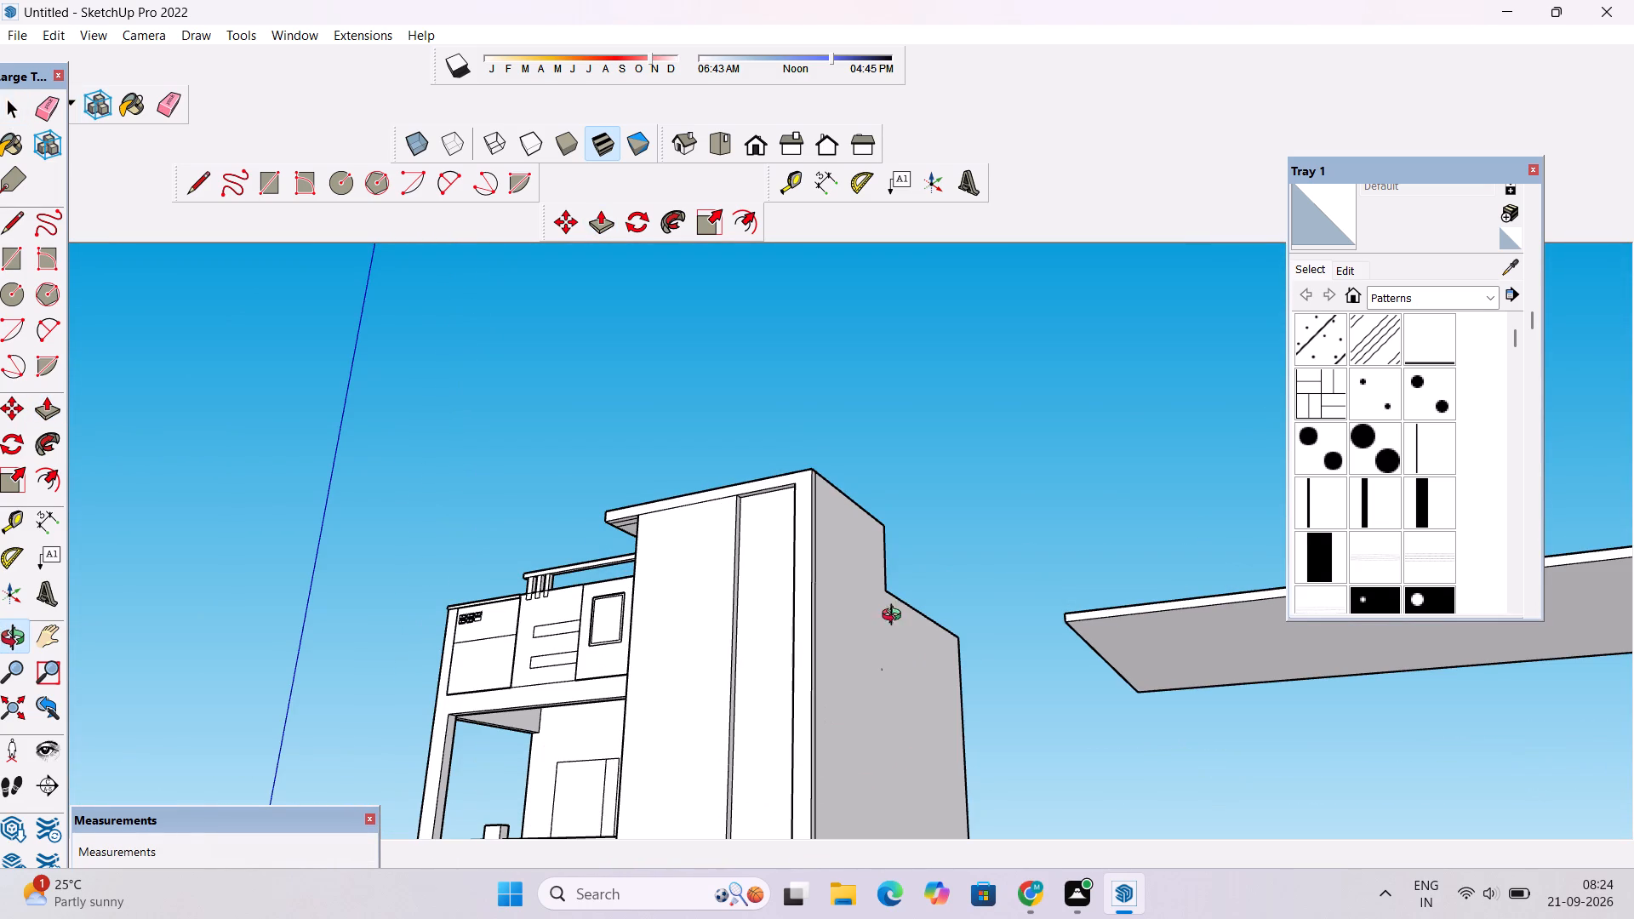
scroll(1131, 521, "down", 1)
left_click_drag(1071, 542, 1140, 595)
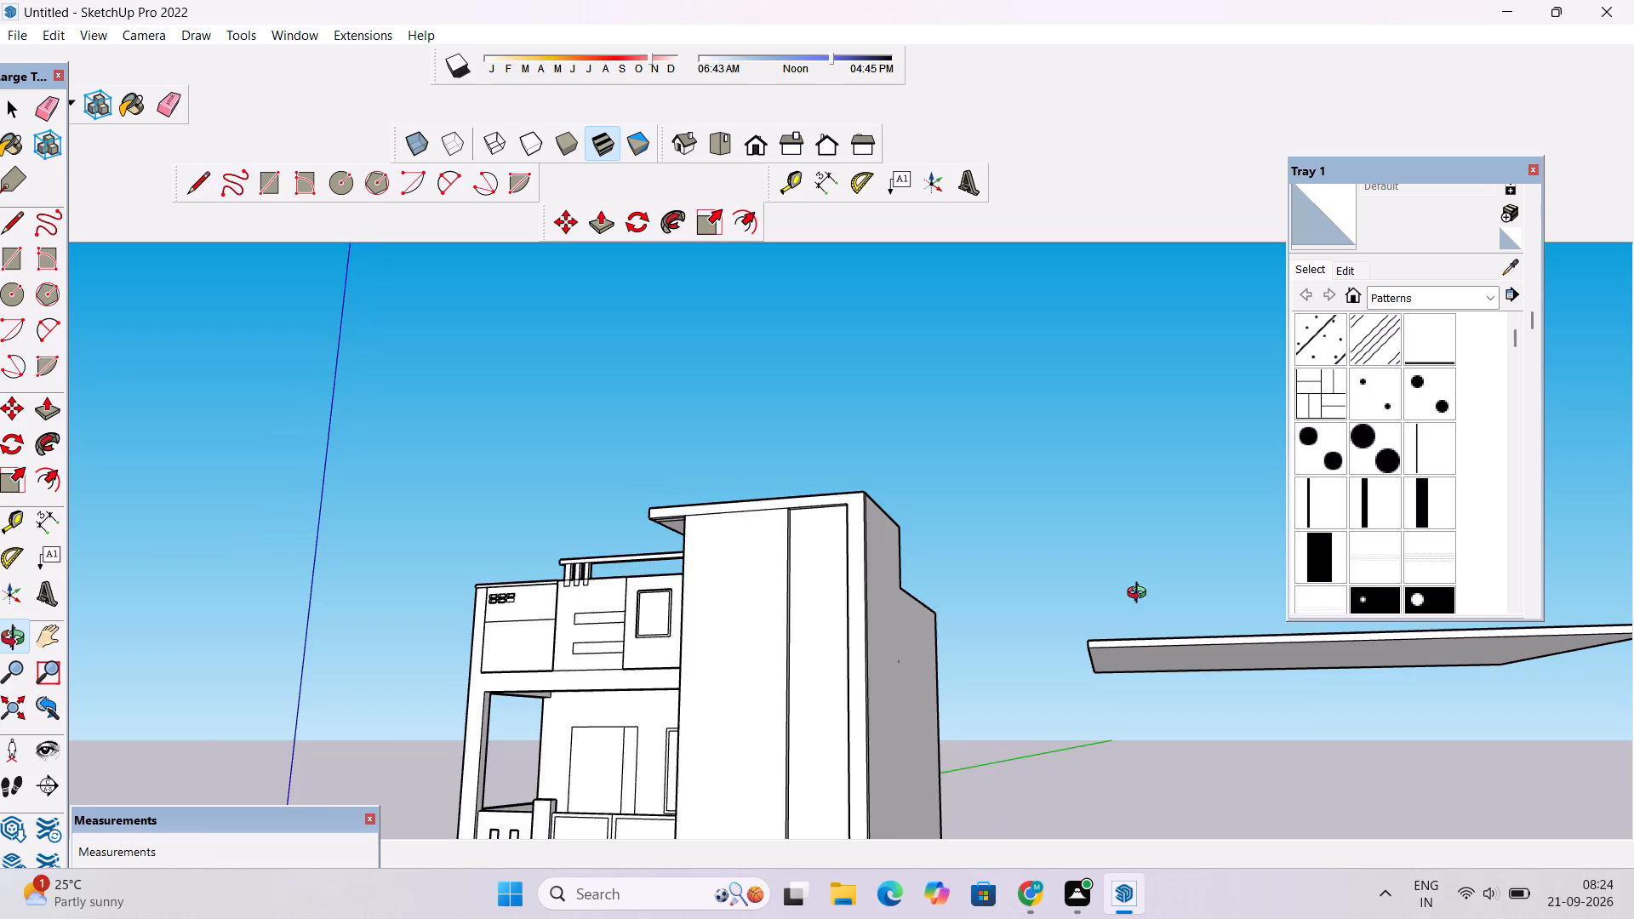
scroll(760, 574, "up", 4)
left_click_drag(865, 562, 885, 385)
scroll(833, 433, "up", 4)
left_click_drag(814, 448, 900, 443)
left_click_drag(925, 528, 919, 506, "shift")
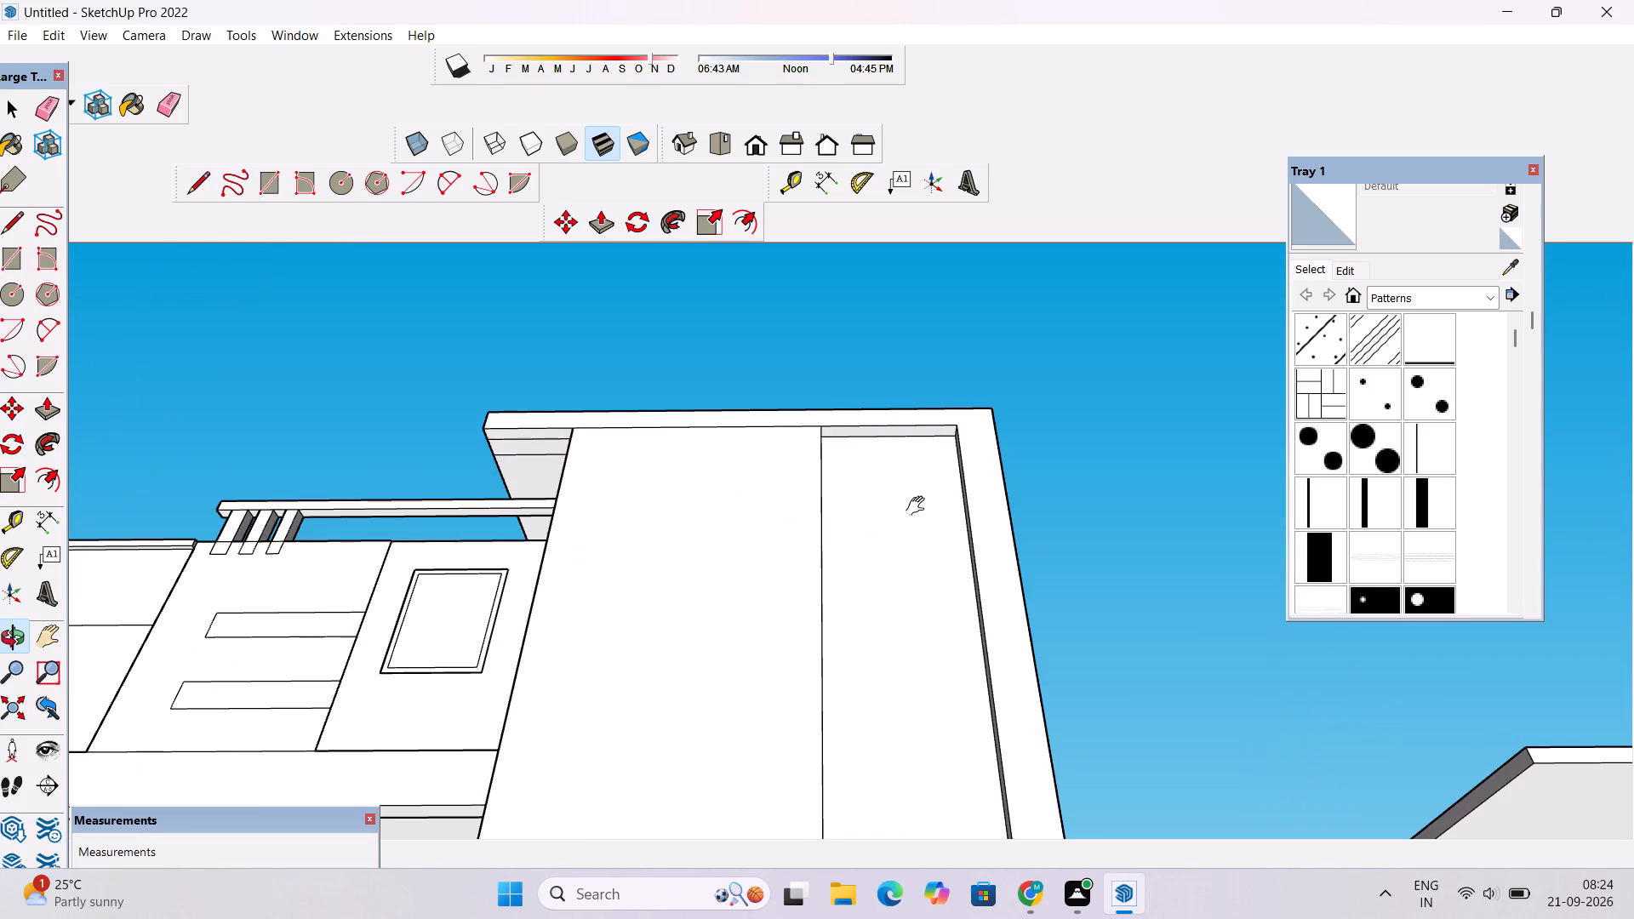
left_click_drag(919, 506, 803, 445, "shift")
scroll(794, 438, "down", 4)
left_click_drag(795, 437, 827, 516)
scroll(806, 389, "up", 4)
left_click_drag(804, 393, 783, 343)
left_click_drag(763, 378, 758, 391, "shift")
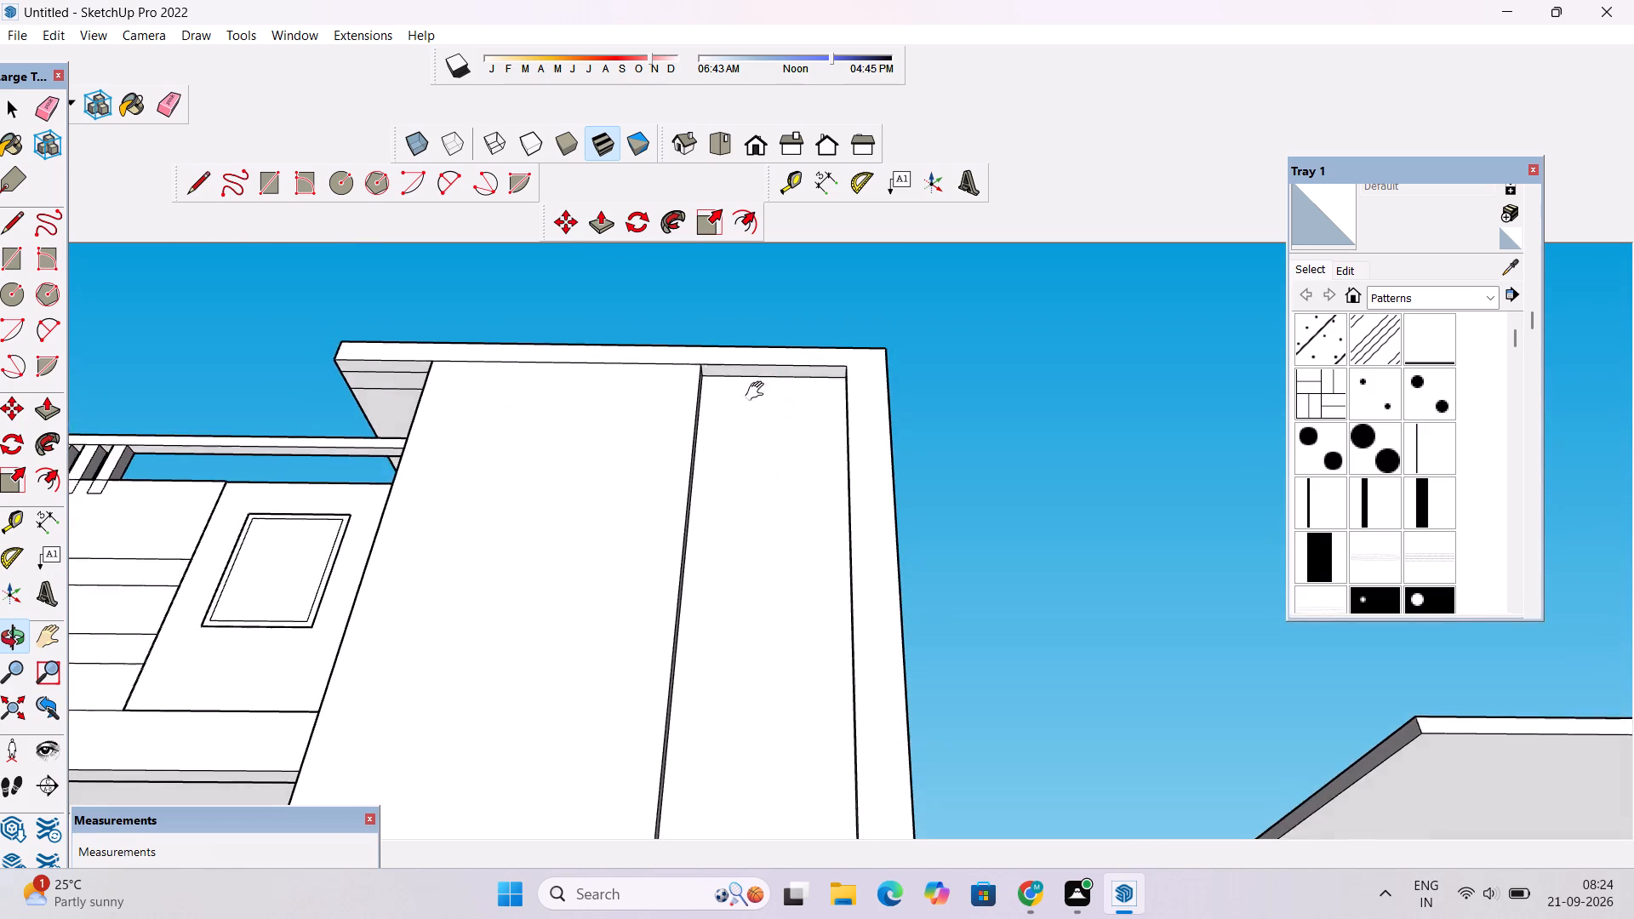
left_click_drag(758, 391, 746, 434, "shift")
left_click_drag(837, 441, 814, 380)
scroll(760, 454, "up", 3)
left_click_drag(757, 477, 805, 415)
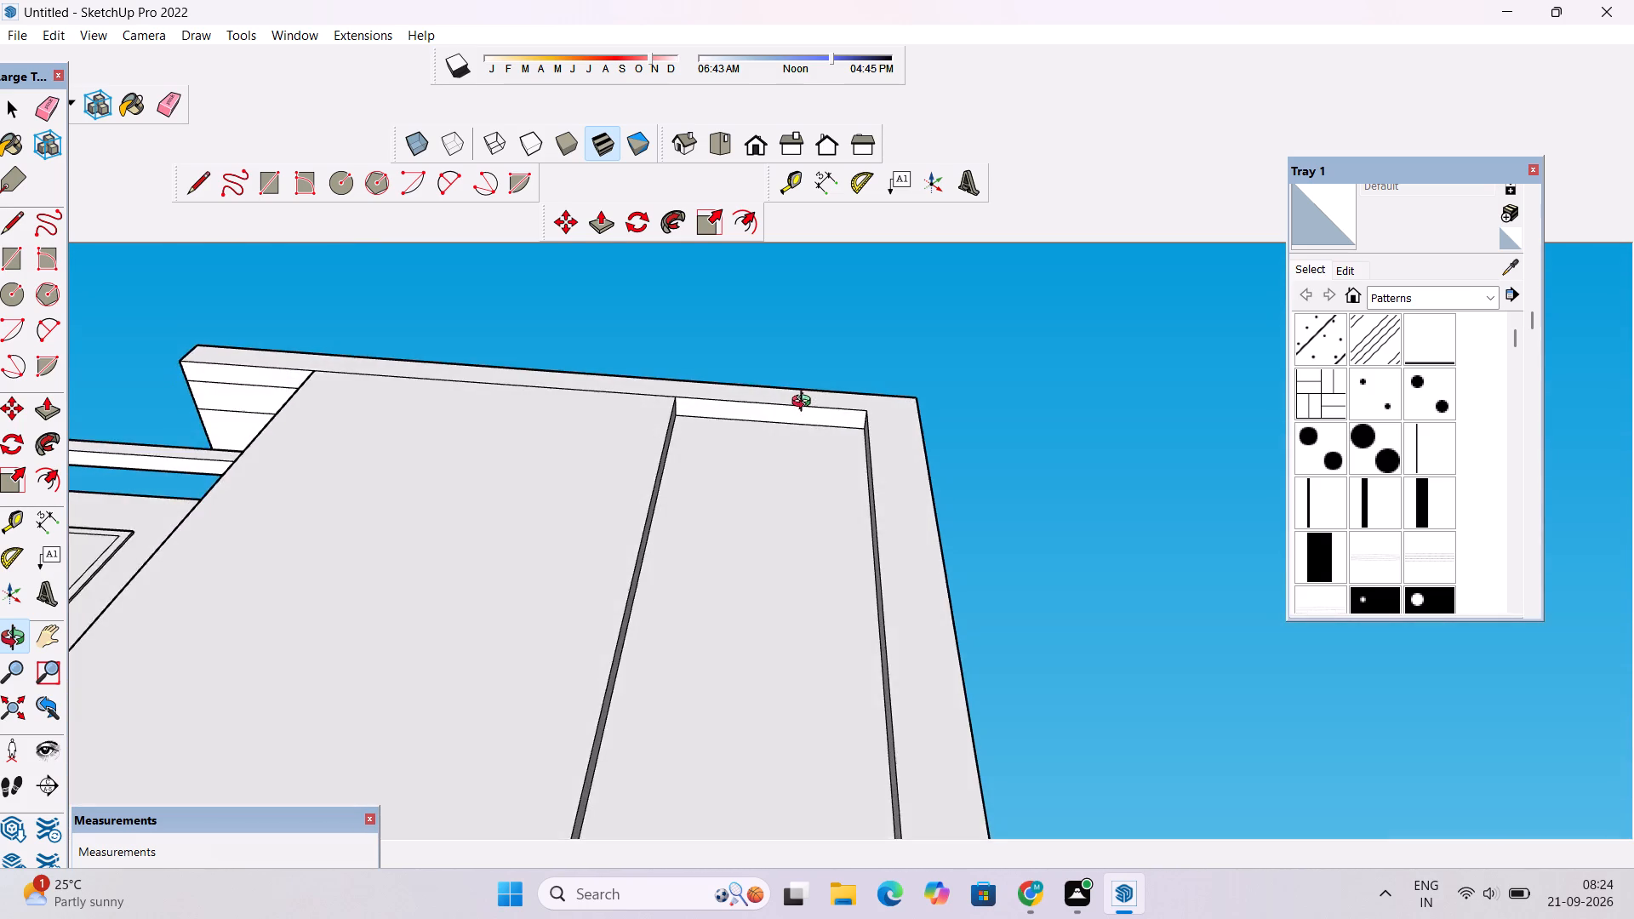
scroll(806, 403, "down", 3)
left_click_drag(897, 360, 815, 342)
left_click_drag(757, 603, 774, 556)
scroll(774, 521, "down", 6)
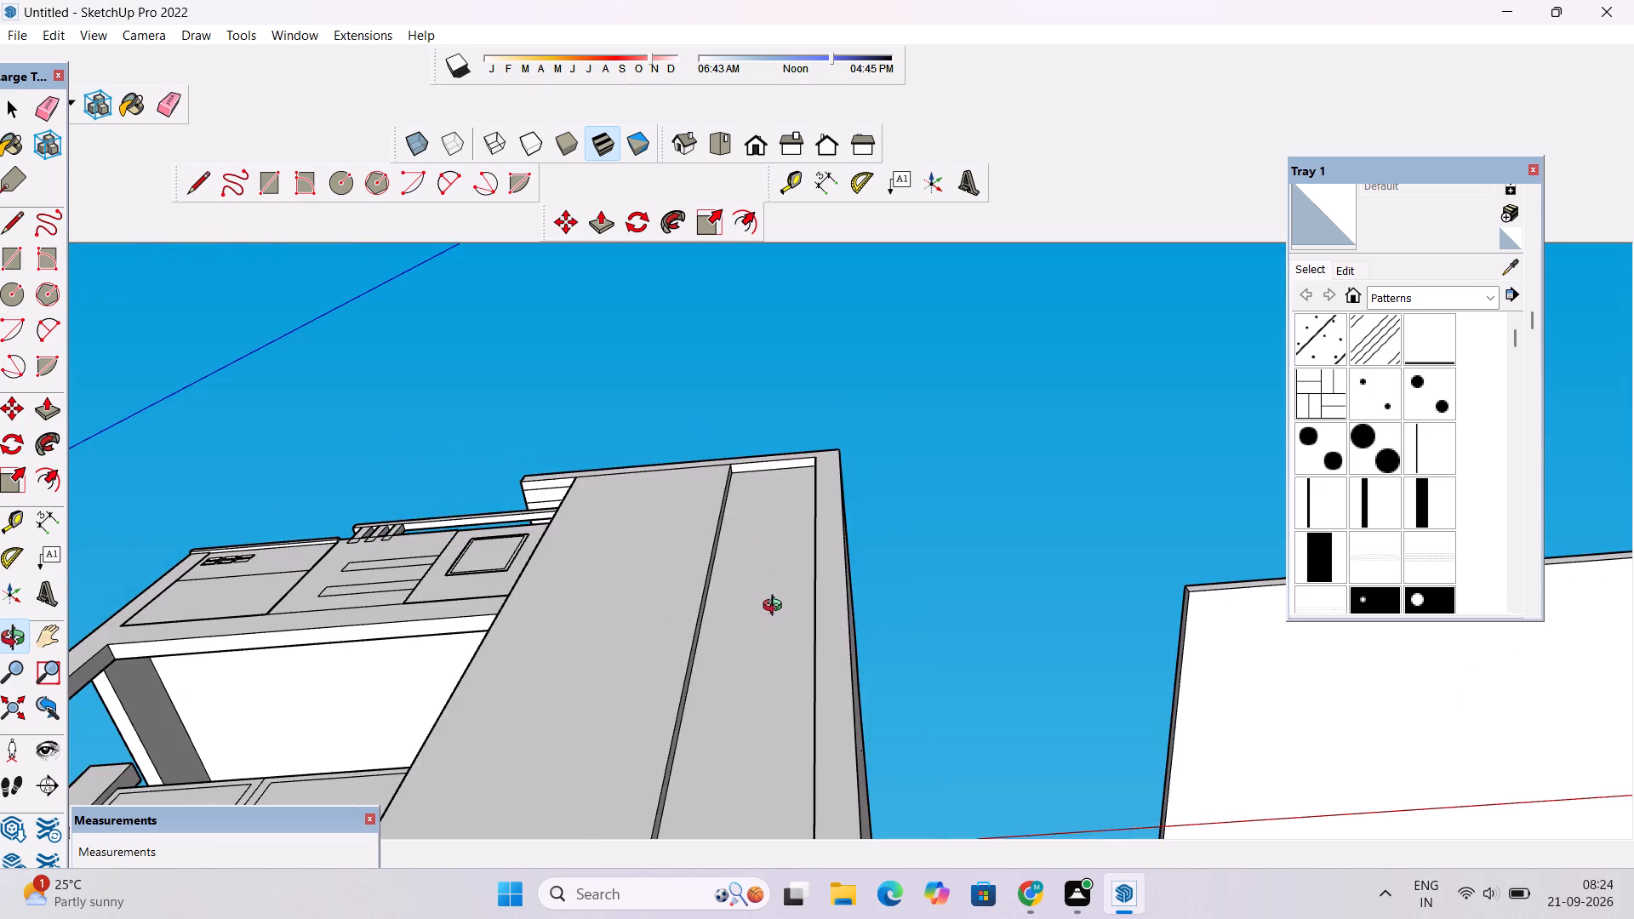
left_click_drag(781, 632, 837, 750)
scroll(786, 340, "up", 4)
left_click_drag(795, 404, 721, 402)
scroll(723, 451, "down", 4)
left_click_drag(787, 626, 838, 568)
scroll(826, 518, "down", 5)
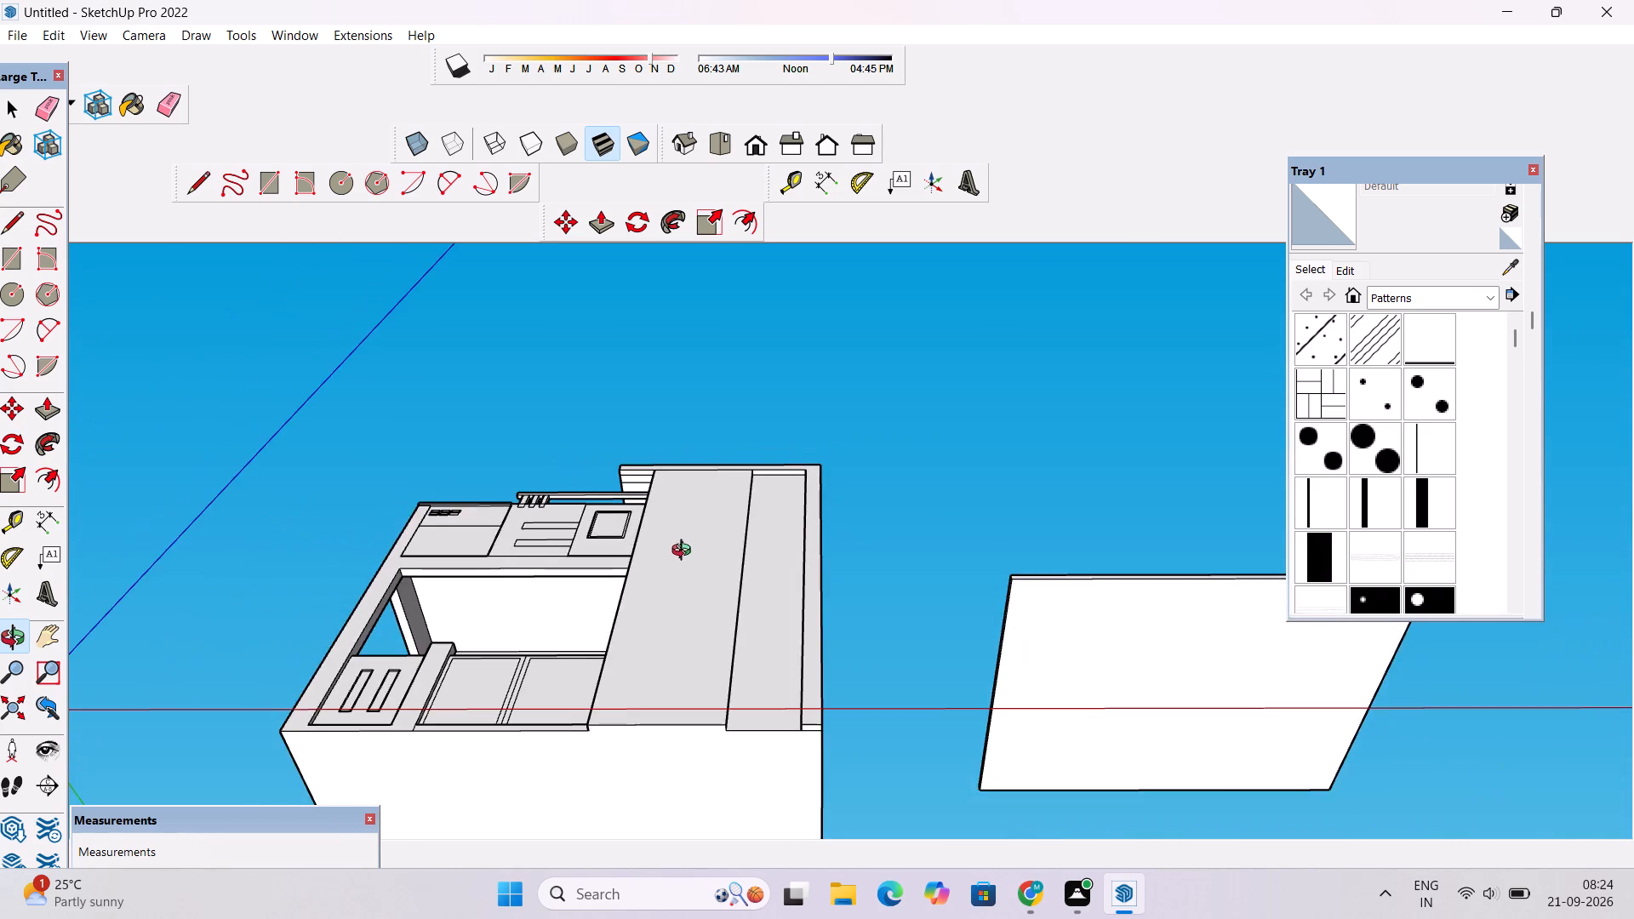
left_click_drag(672, 537, 705, 680)
scroll(724, 474, "up", 5)
left_click_drag(677, 522, 753, 568)
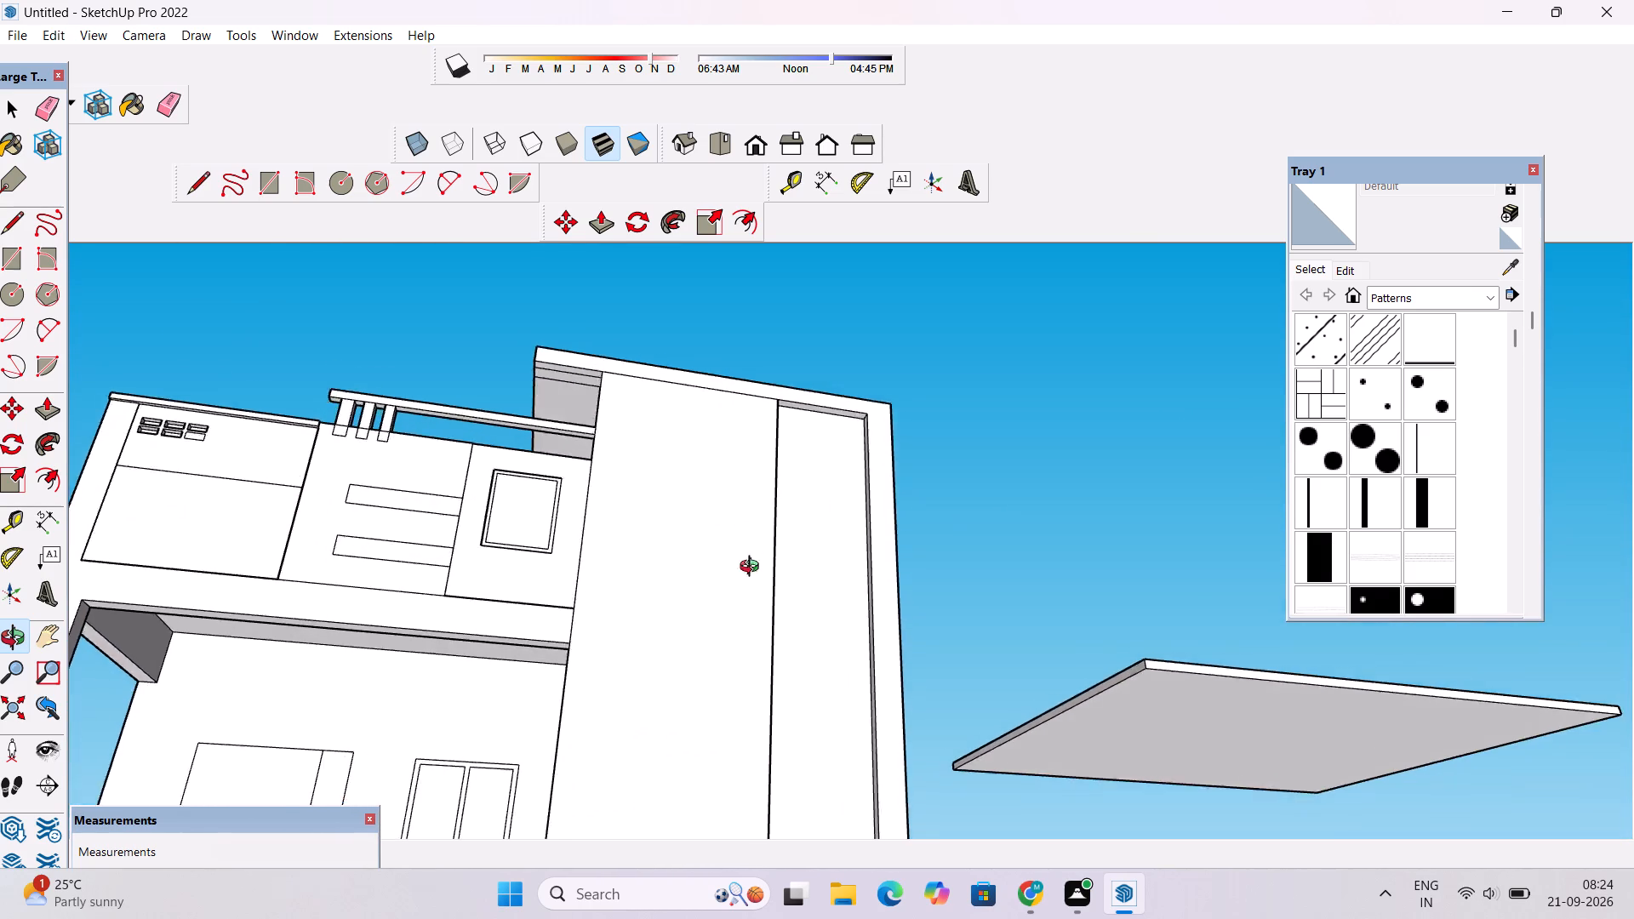
left_click_drag(753, 568, 780, 566)
scroll(826, 409, "down", 5)
left_click_drag(839, 377, 604, 455)
scroll(630, 460, "down", 5)
left_click_drag(637, 473, 661, 500)
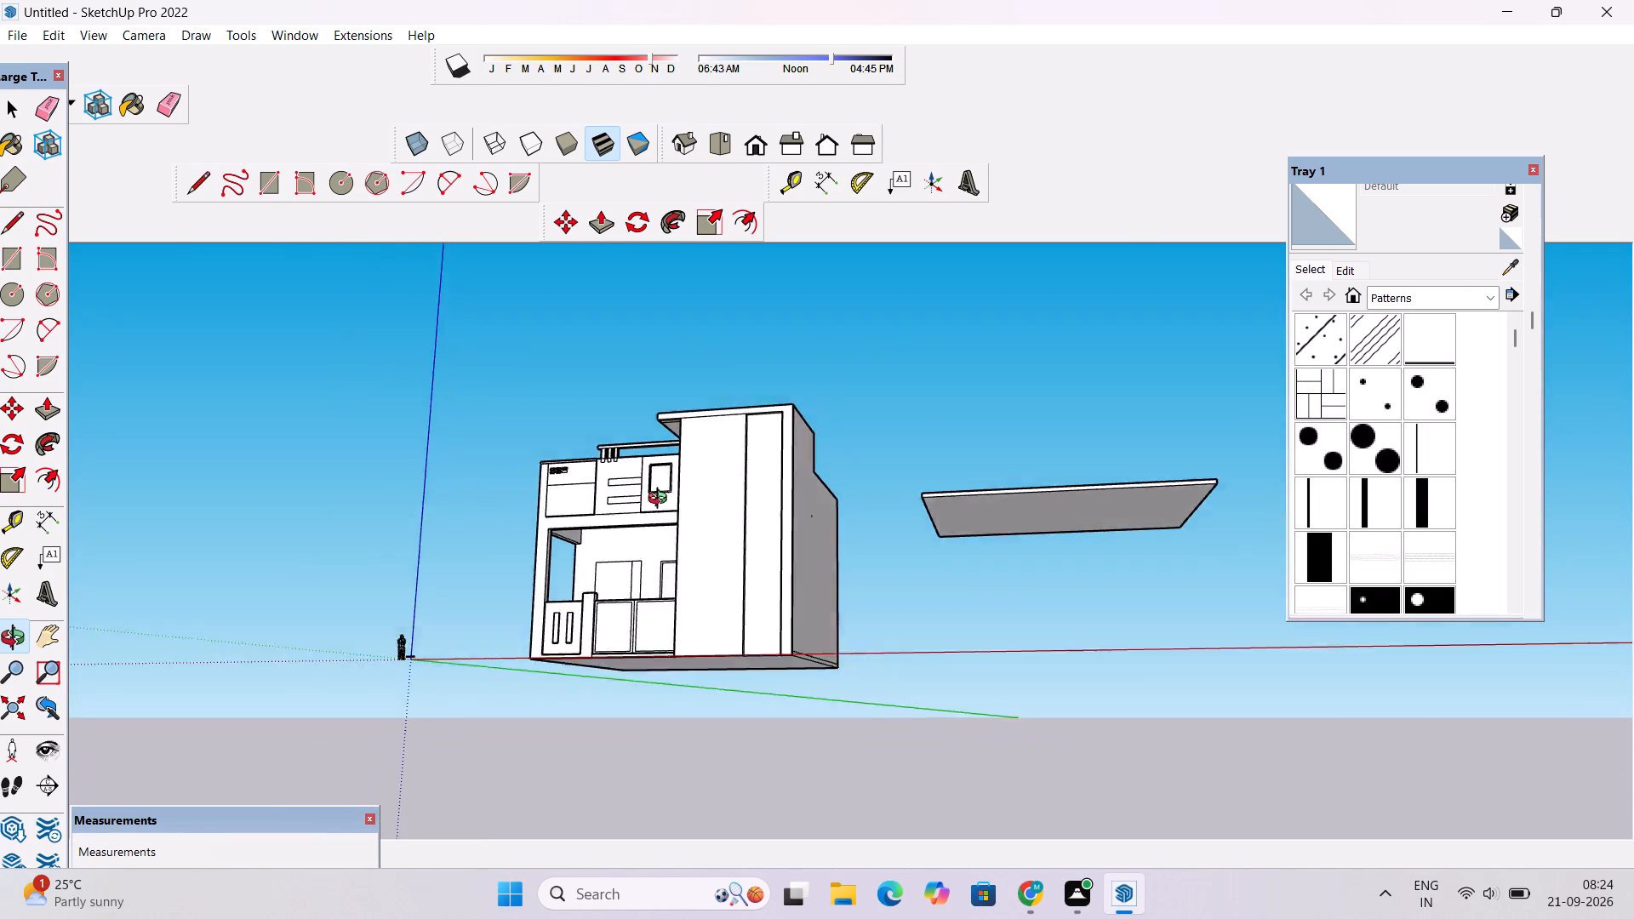
left_click_drag(661, 500, 751, 496)
scroll(764, 450, "down", 4)
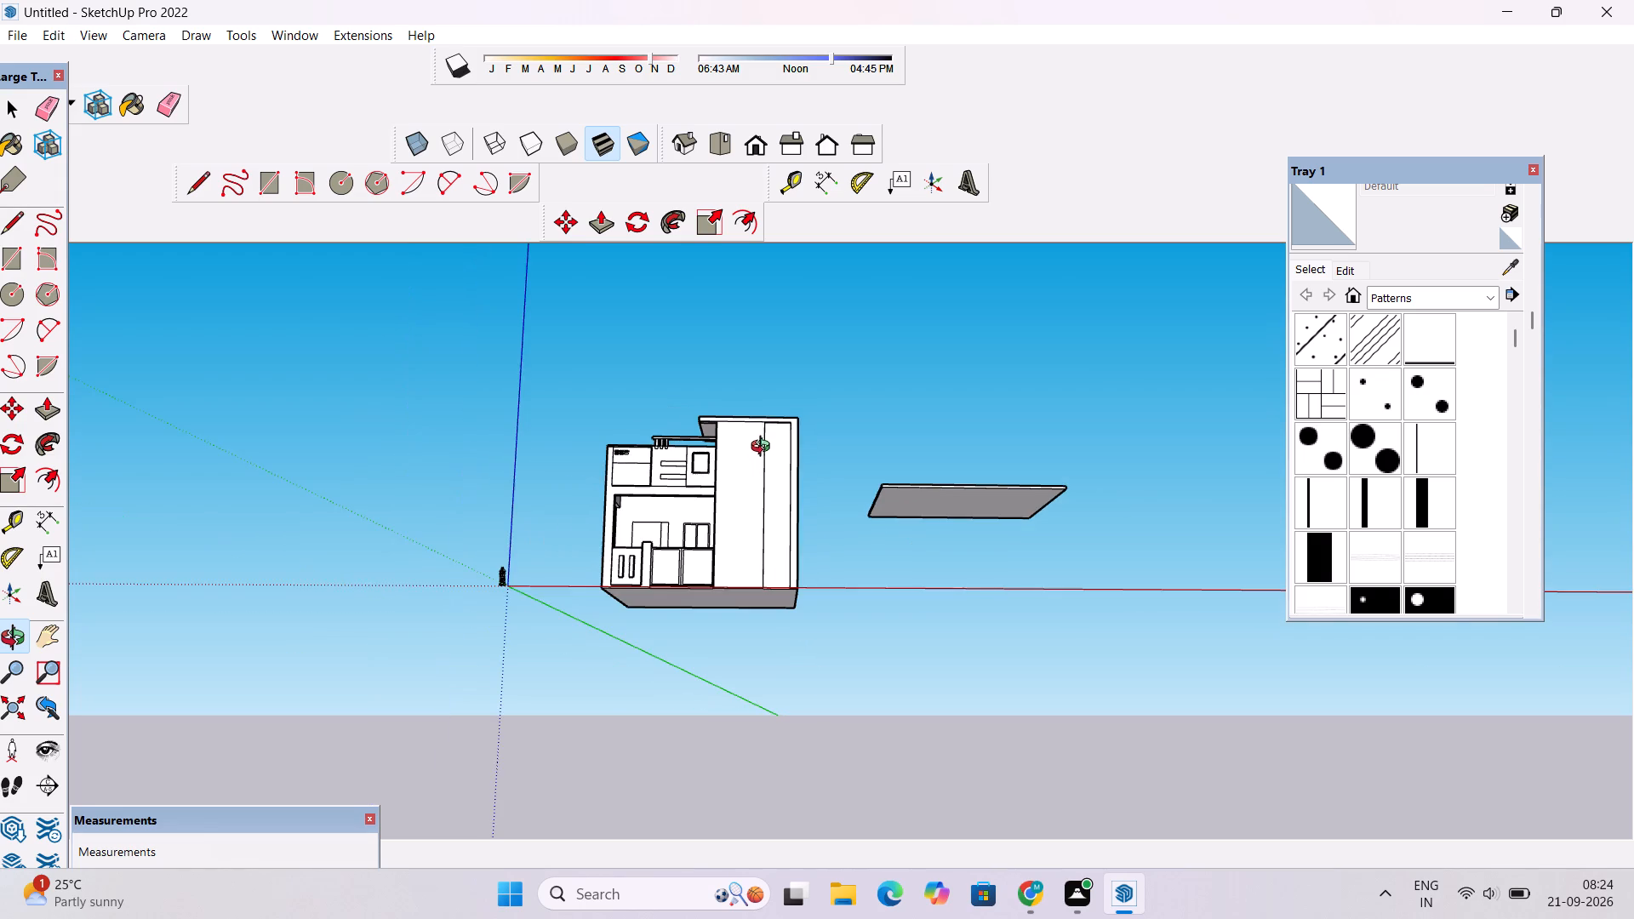
left_click_drag(800, 399, 733, 438, "shift")
scroll(731, 438, "up", 4)
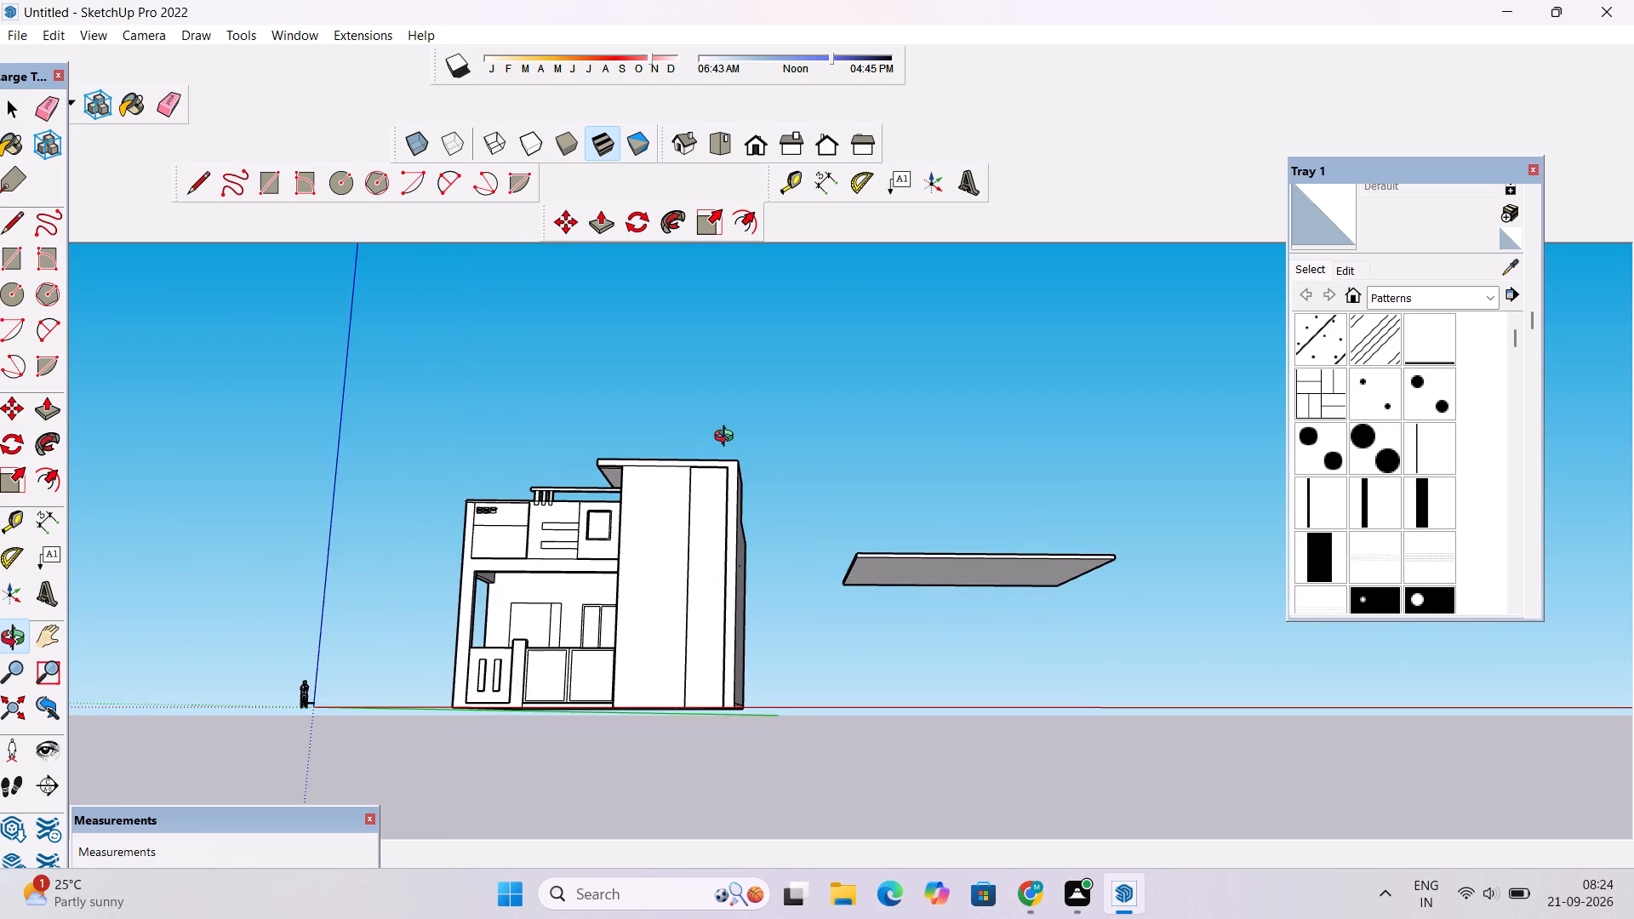
scroll(713, 437, "down", 5)
left_click_drag(725, 562, 721, 498)
scroll(711, 446, "up", 4)
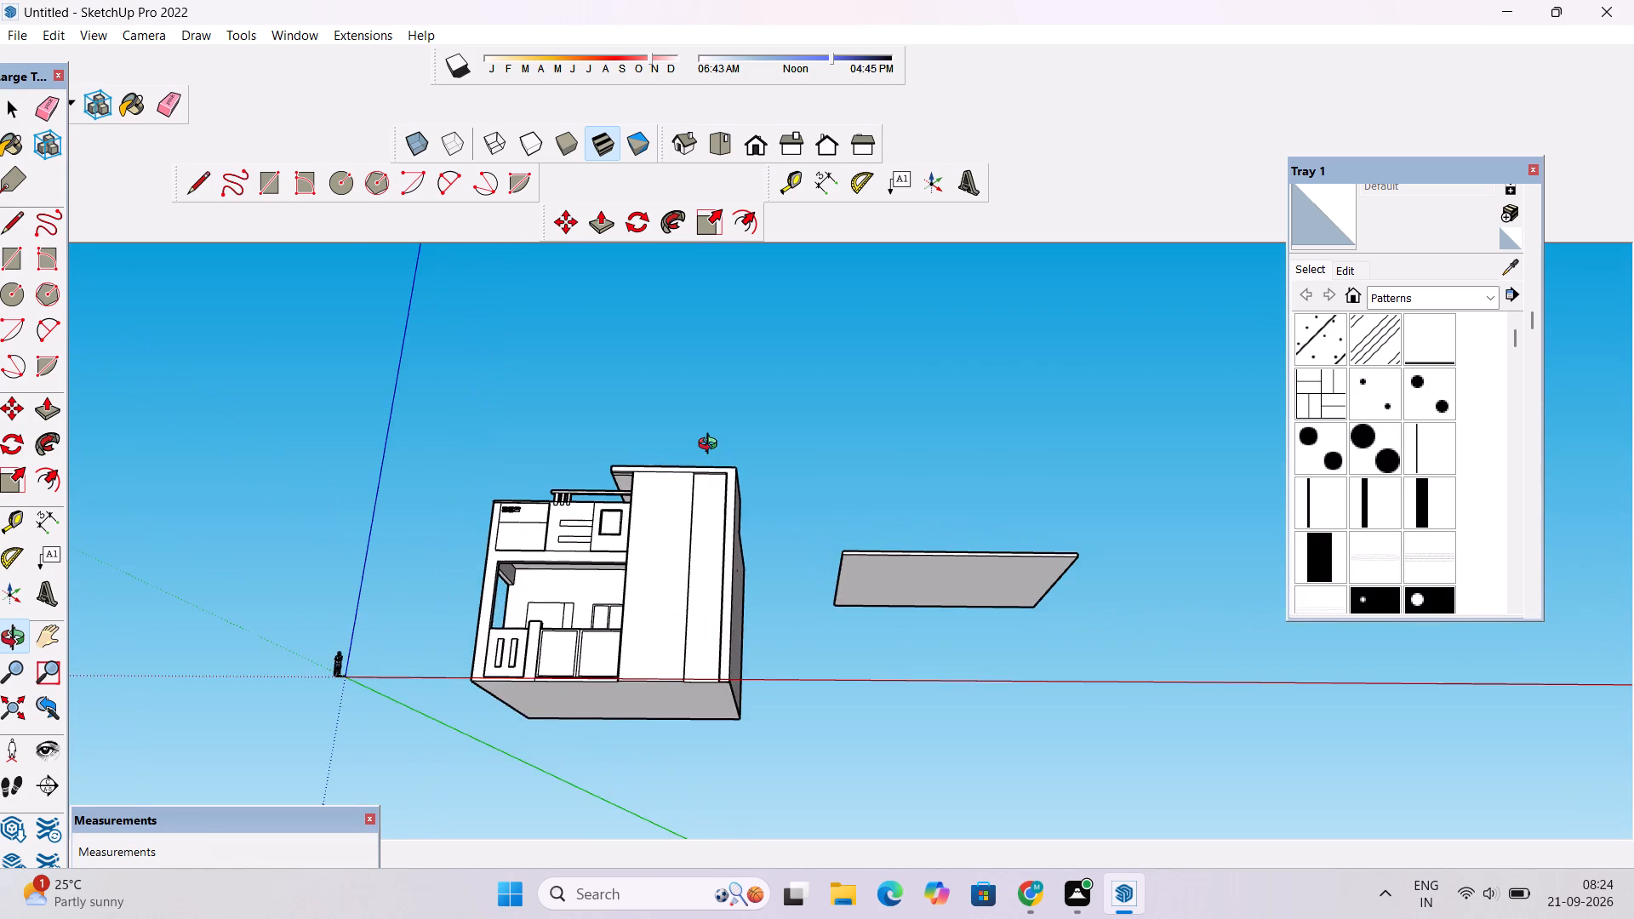
scroll(711, 446, "up", 5)
scroll(736, 513, "down", 3)
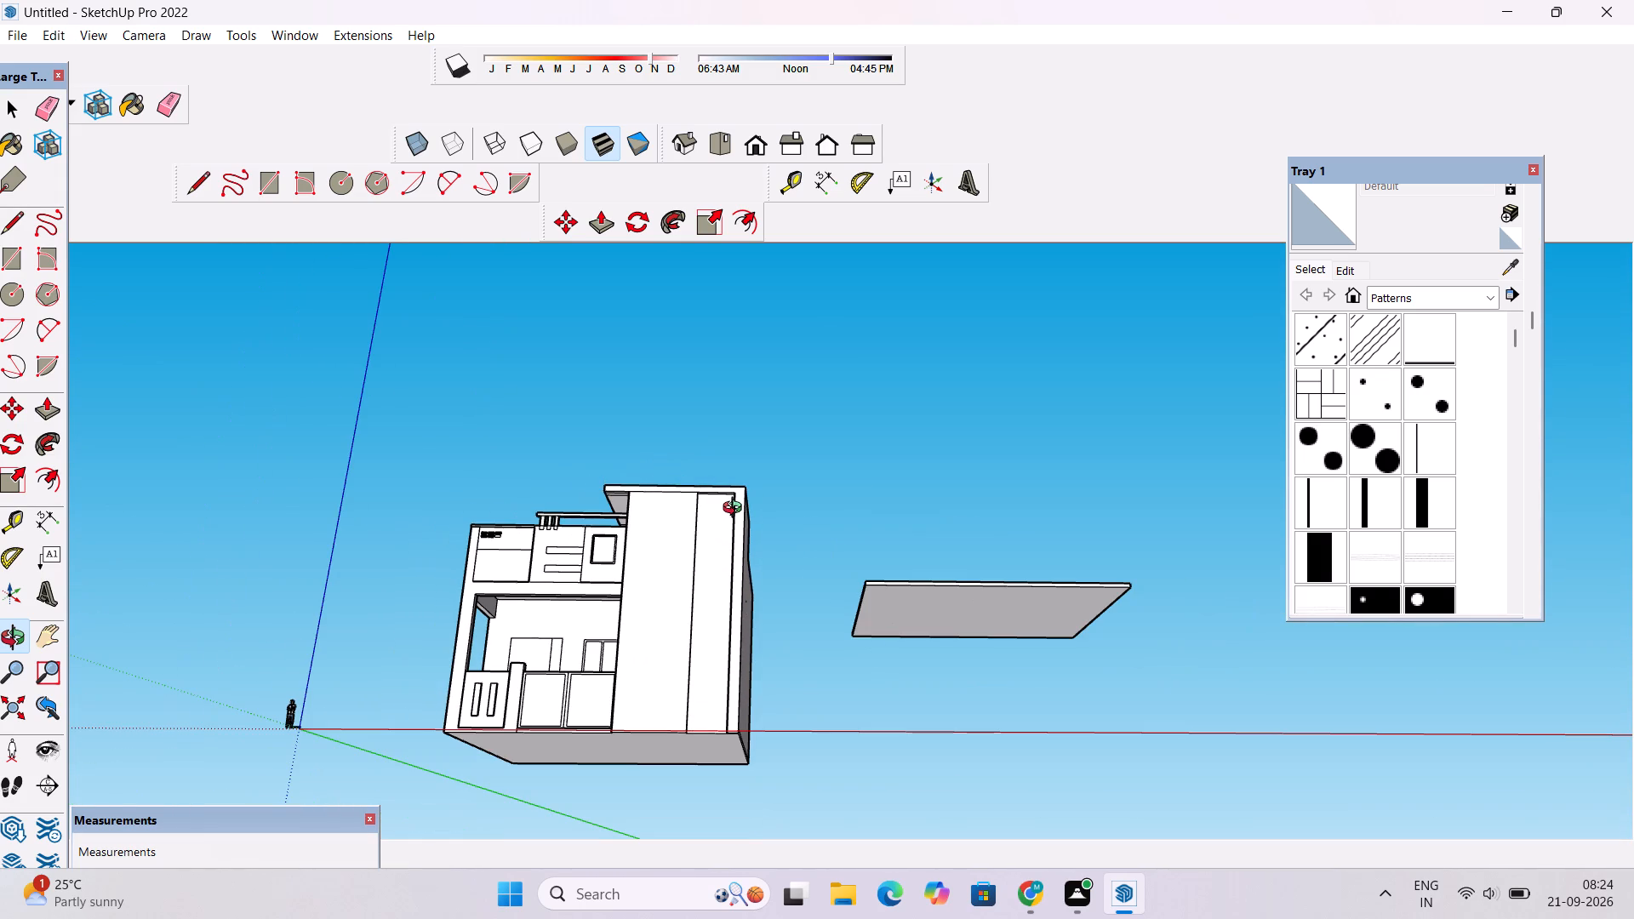
Place a horizontal guide 3' below the top edge of the tower's recessed vertical strip with the Tape Measure.
scroll(736, 510, "down", 2)
left_click_drag(731, 518, 730, 573)
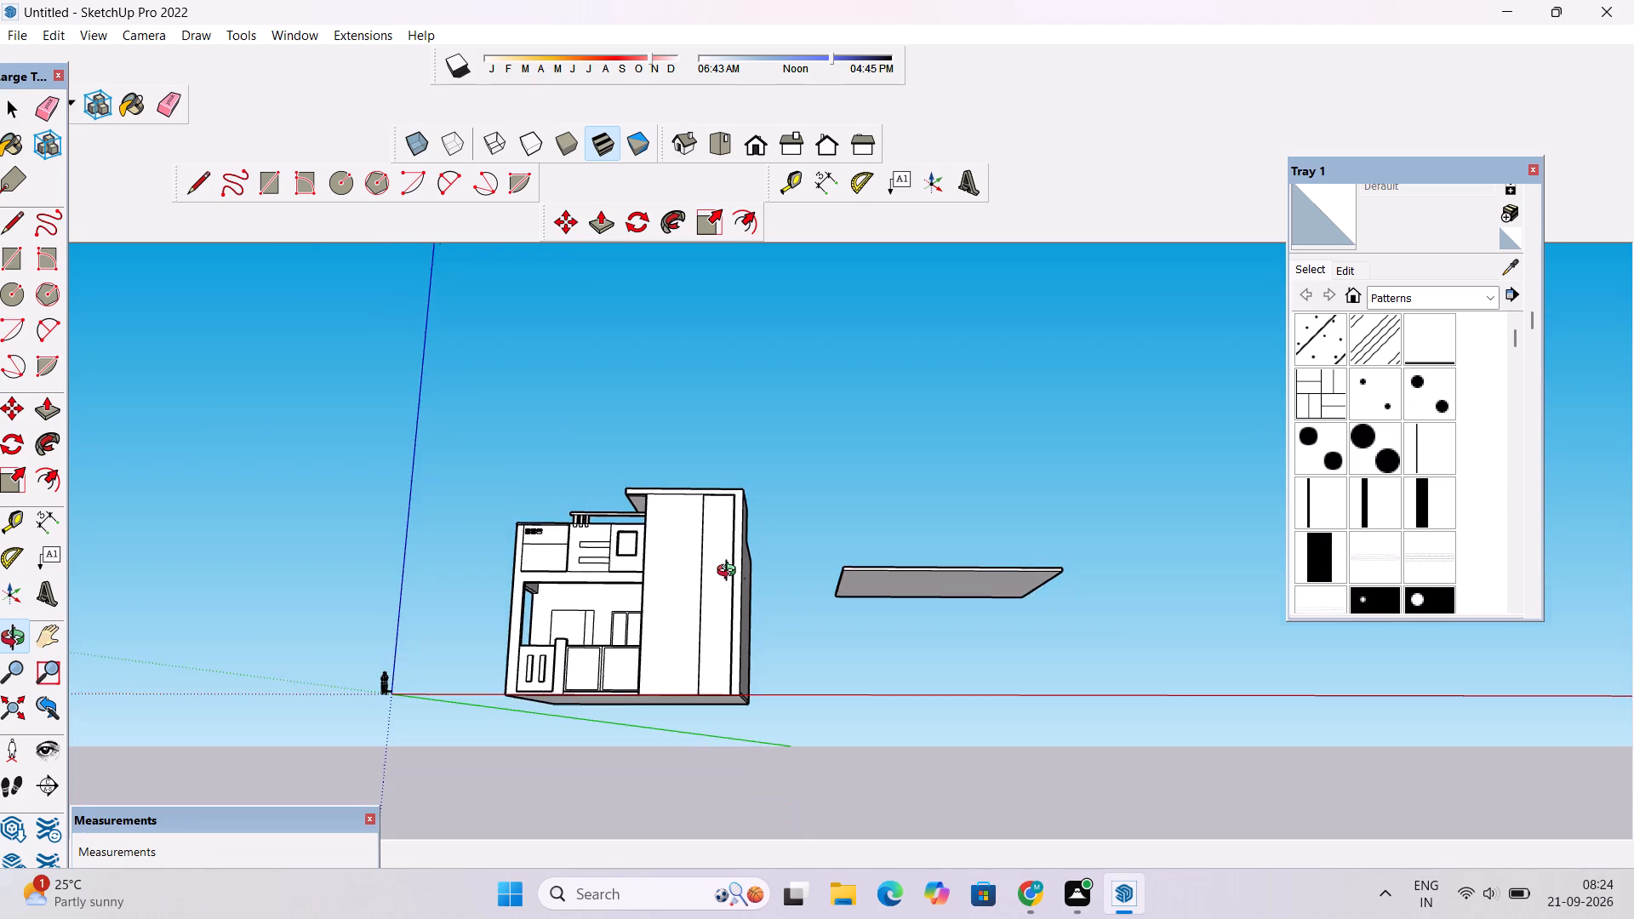
left_click_drag(730, 573, 730, 574)
scroll(710, 486, "up", 12)
left_click_drag(732, 625, 702, 473)
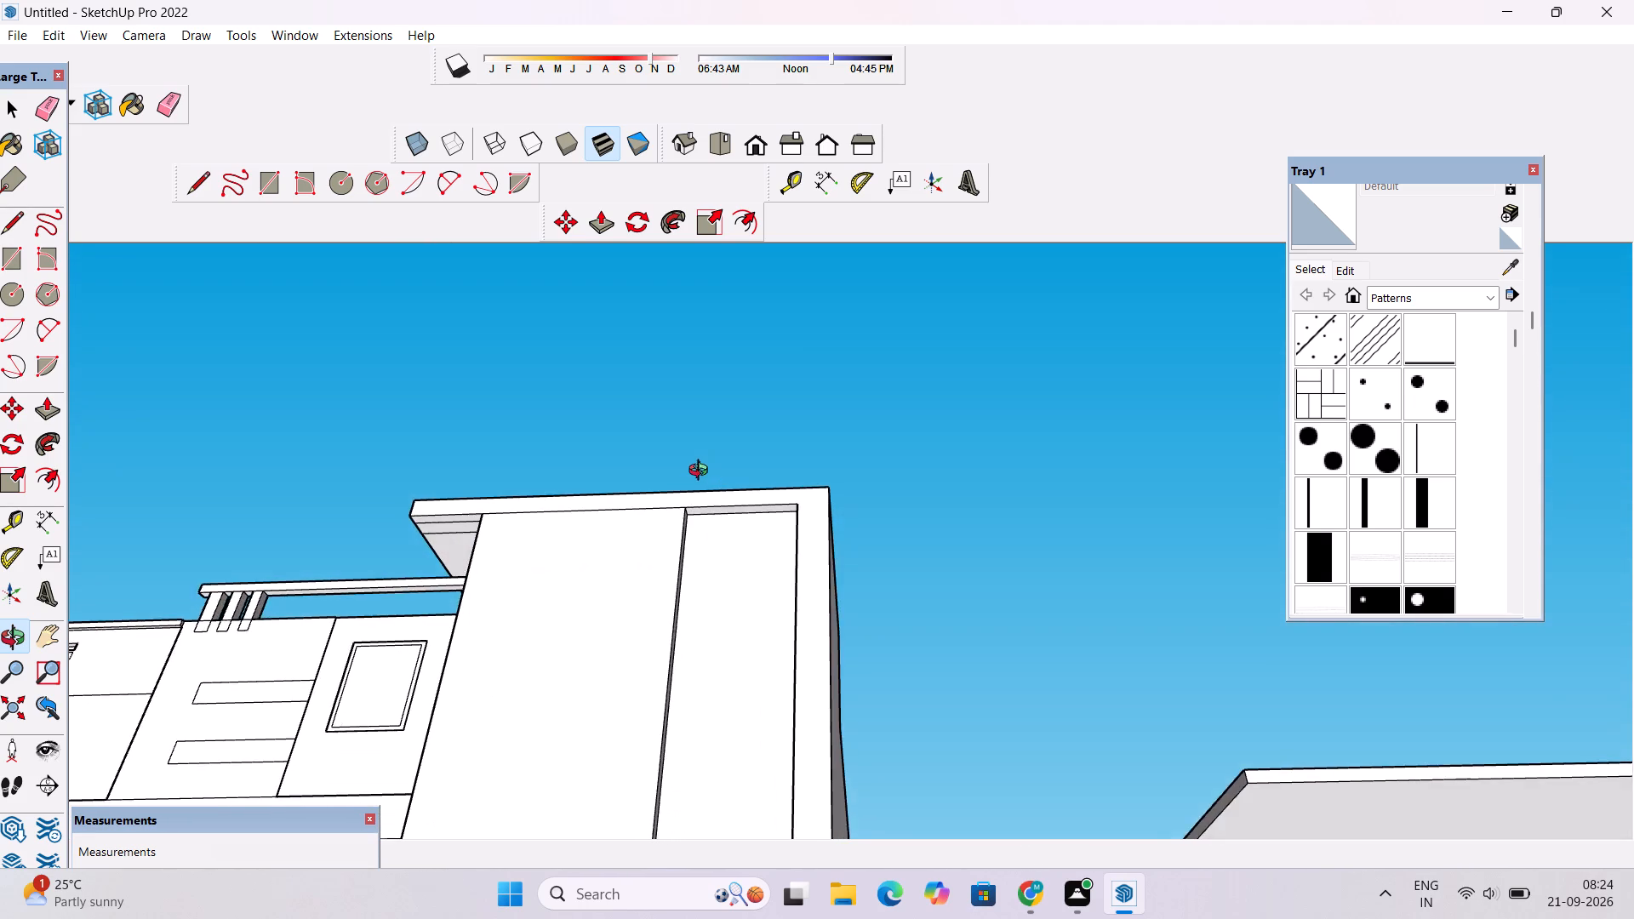
scroll(702, 538, "up", 8)
left_click_drag(758, 550, 800, 557)
scroll(808, 537, "down", 1)
key("t")
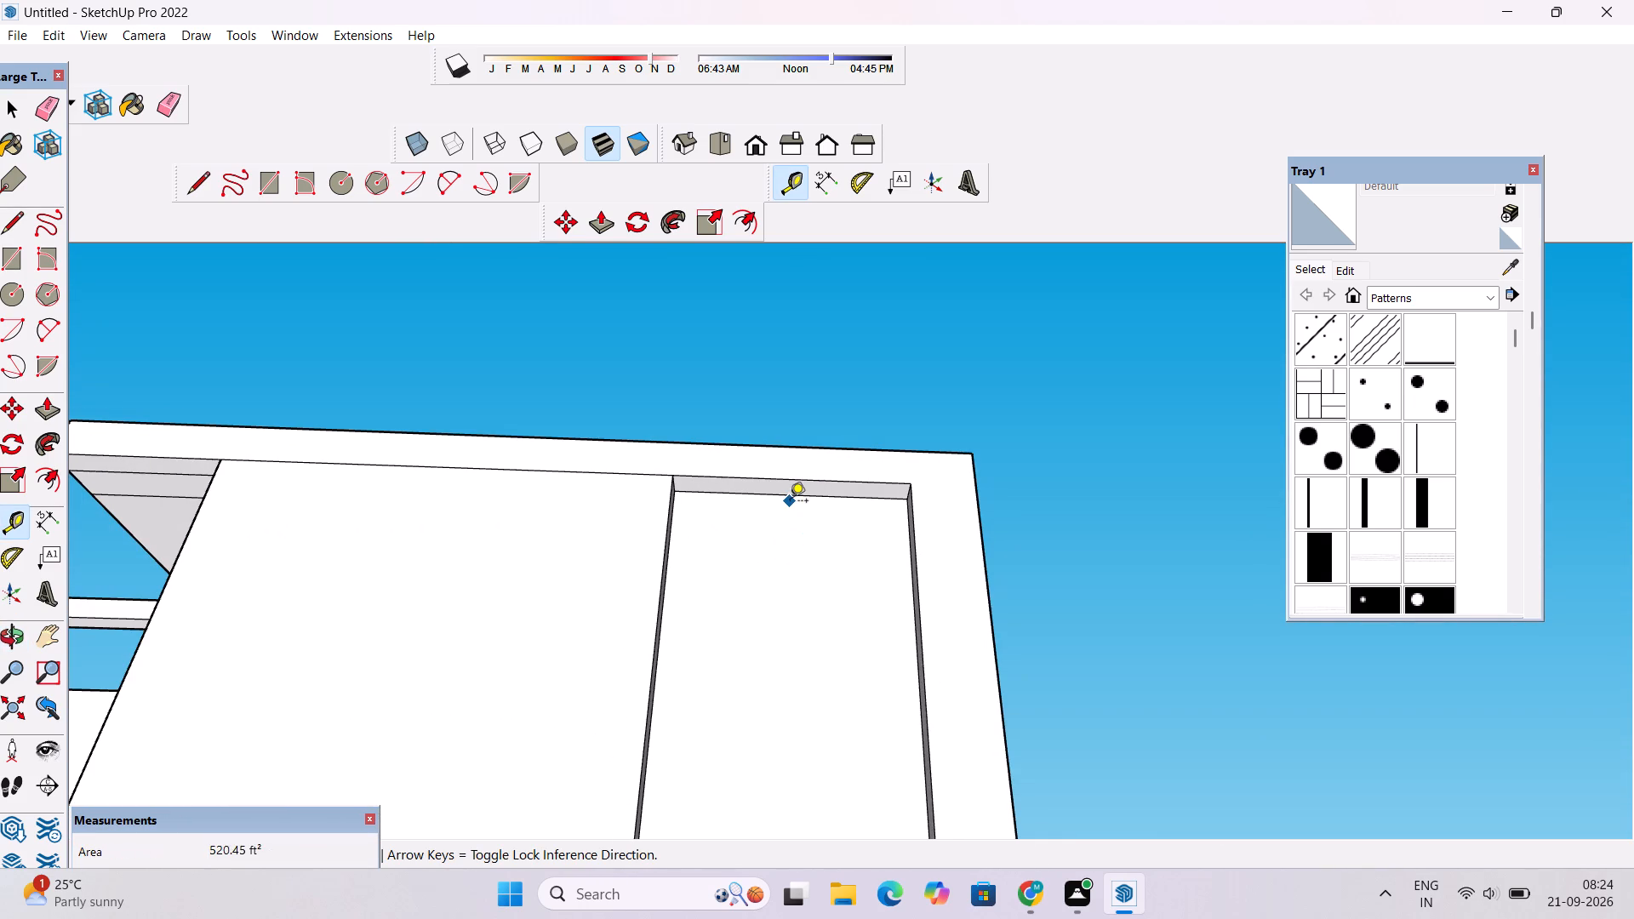
left_click(792, 499)
scroll(794, 524, "down", 9)
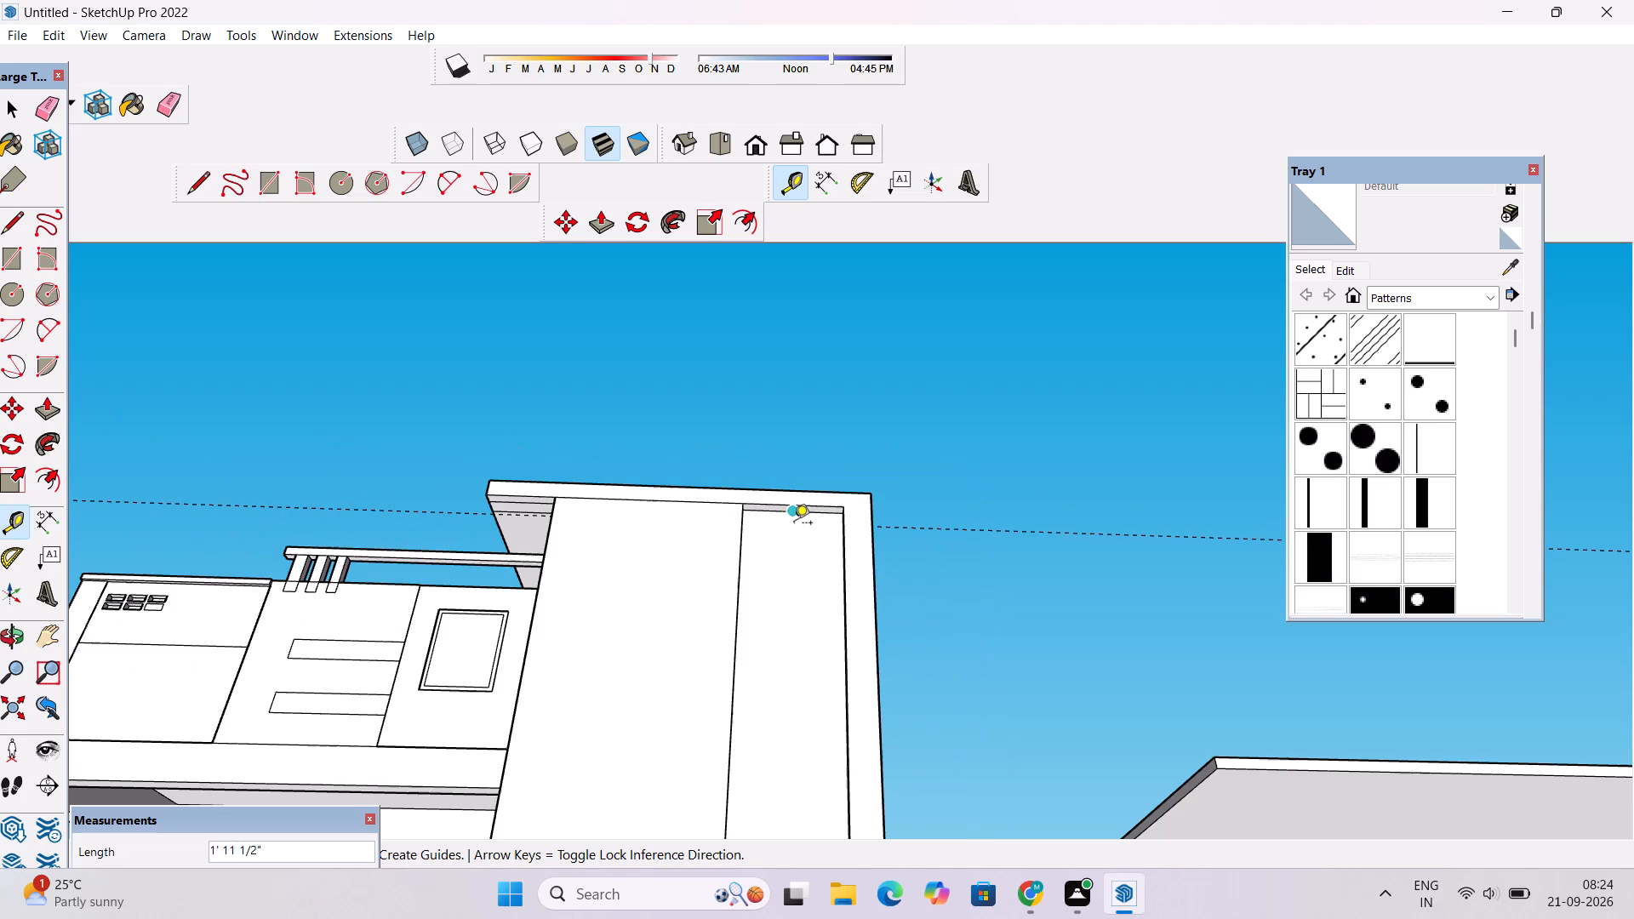
scroll(787, 559, "up", 12)
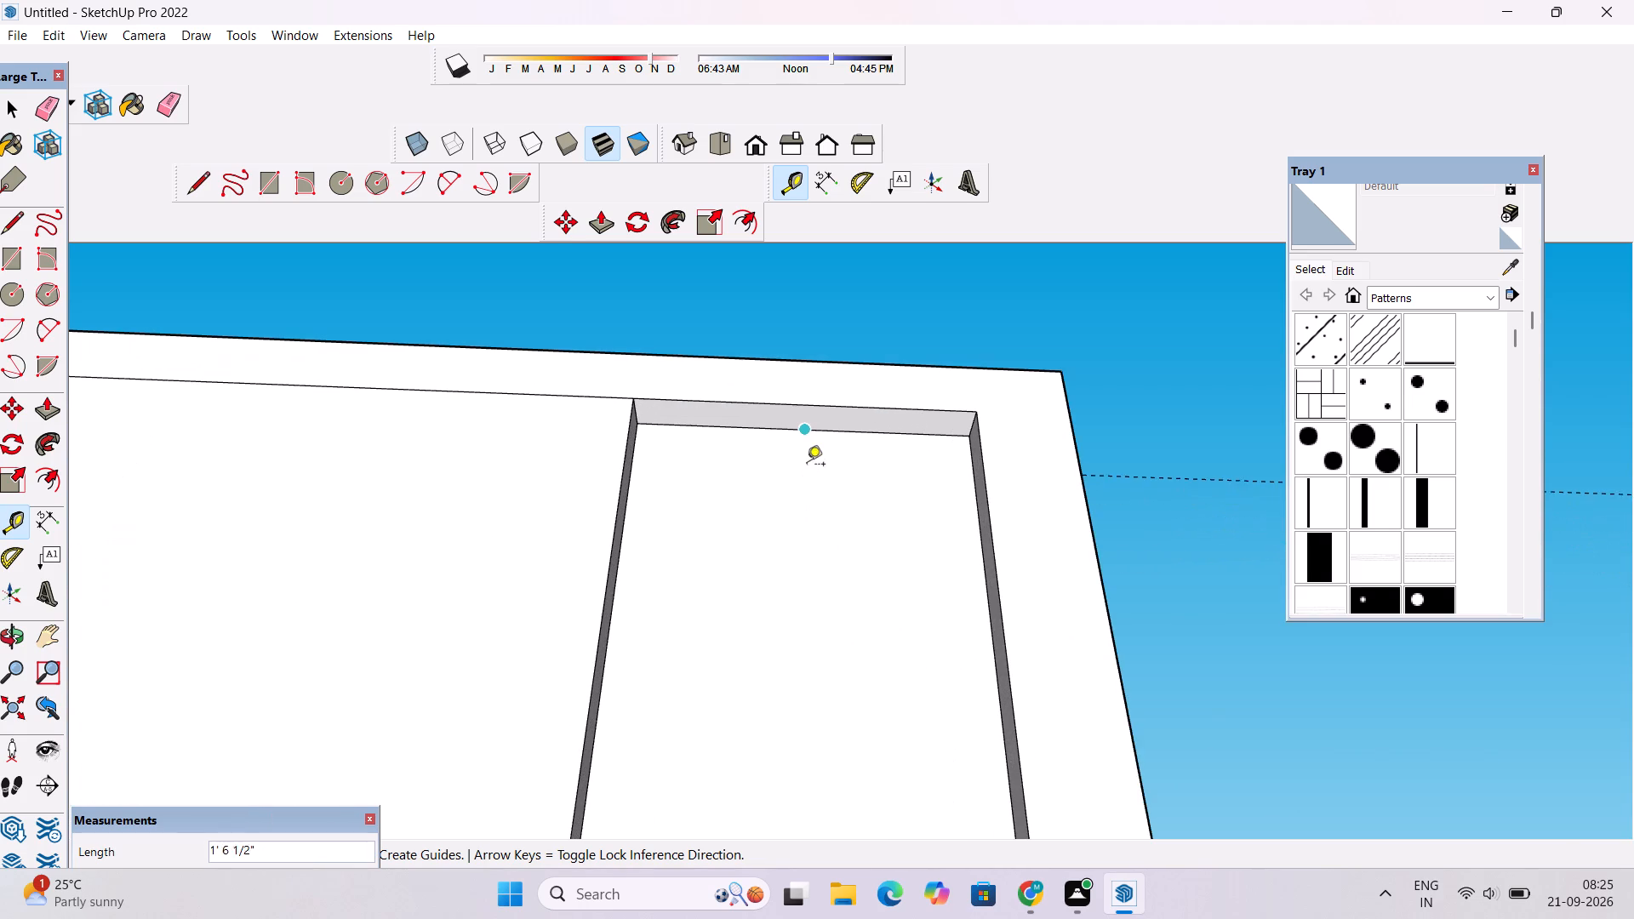
scroll(811, 559, "up", 3)
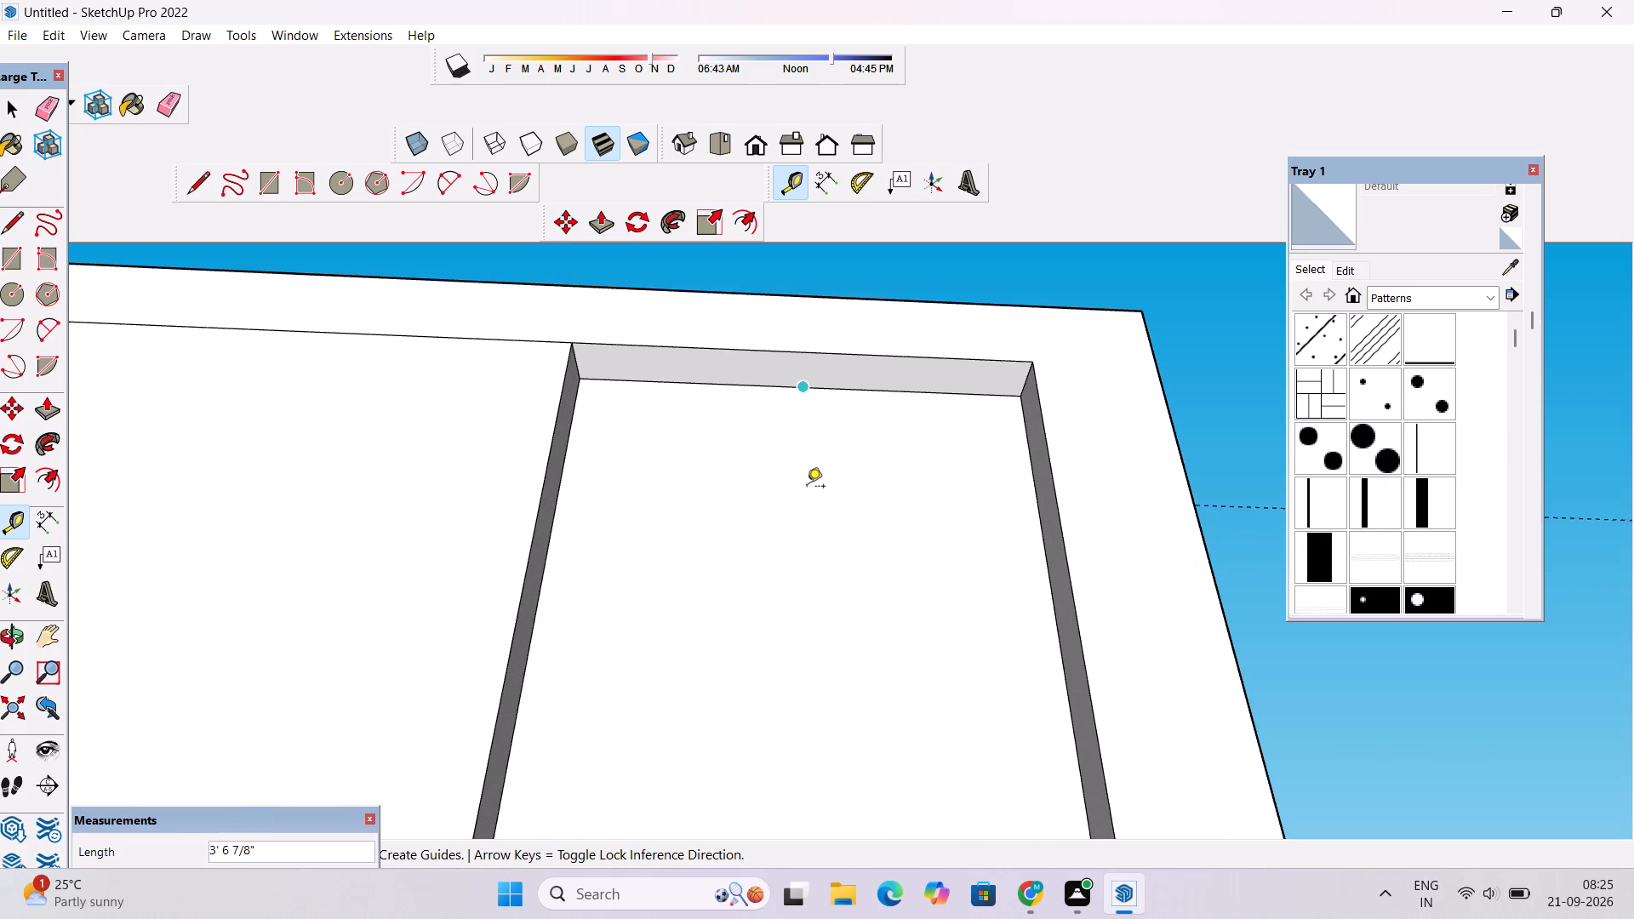
key("o")
left_click_drag(793, 467, 803, 499)
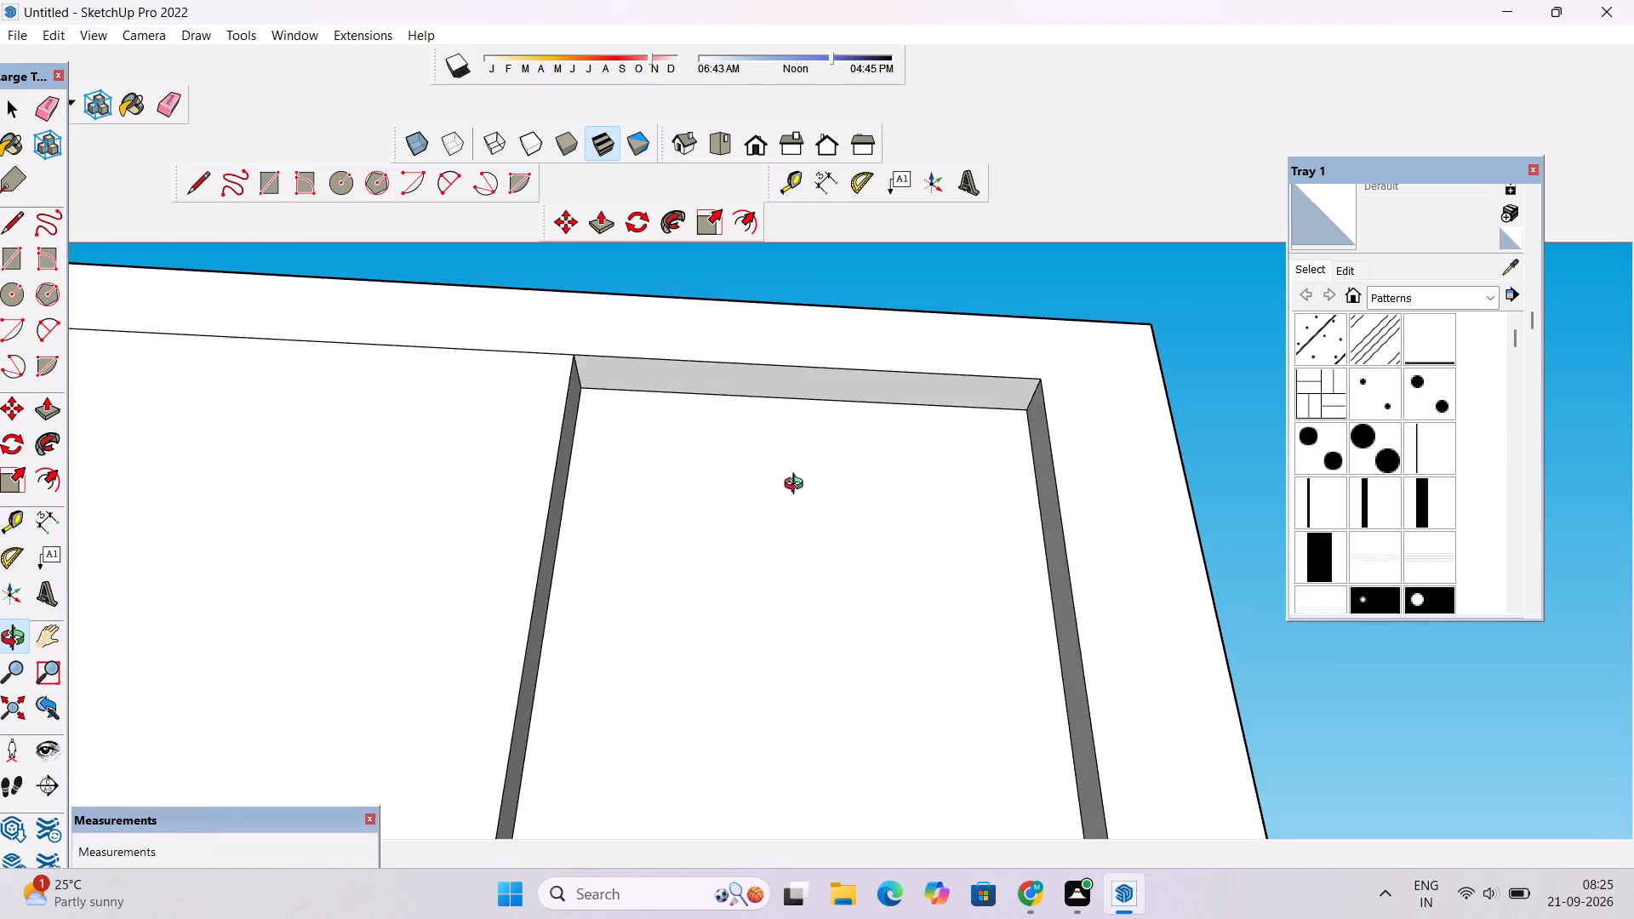
scroll(797, 486, "down", 9)
left_click_drag(790, 520, 790, 542)
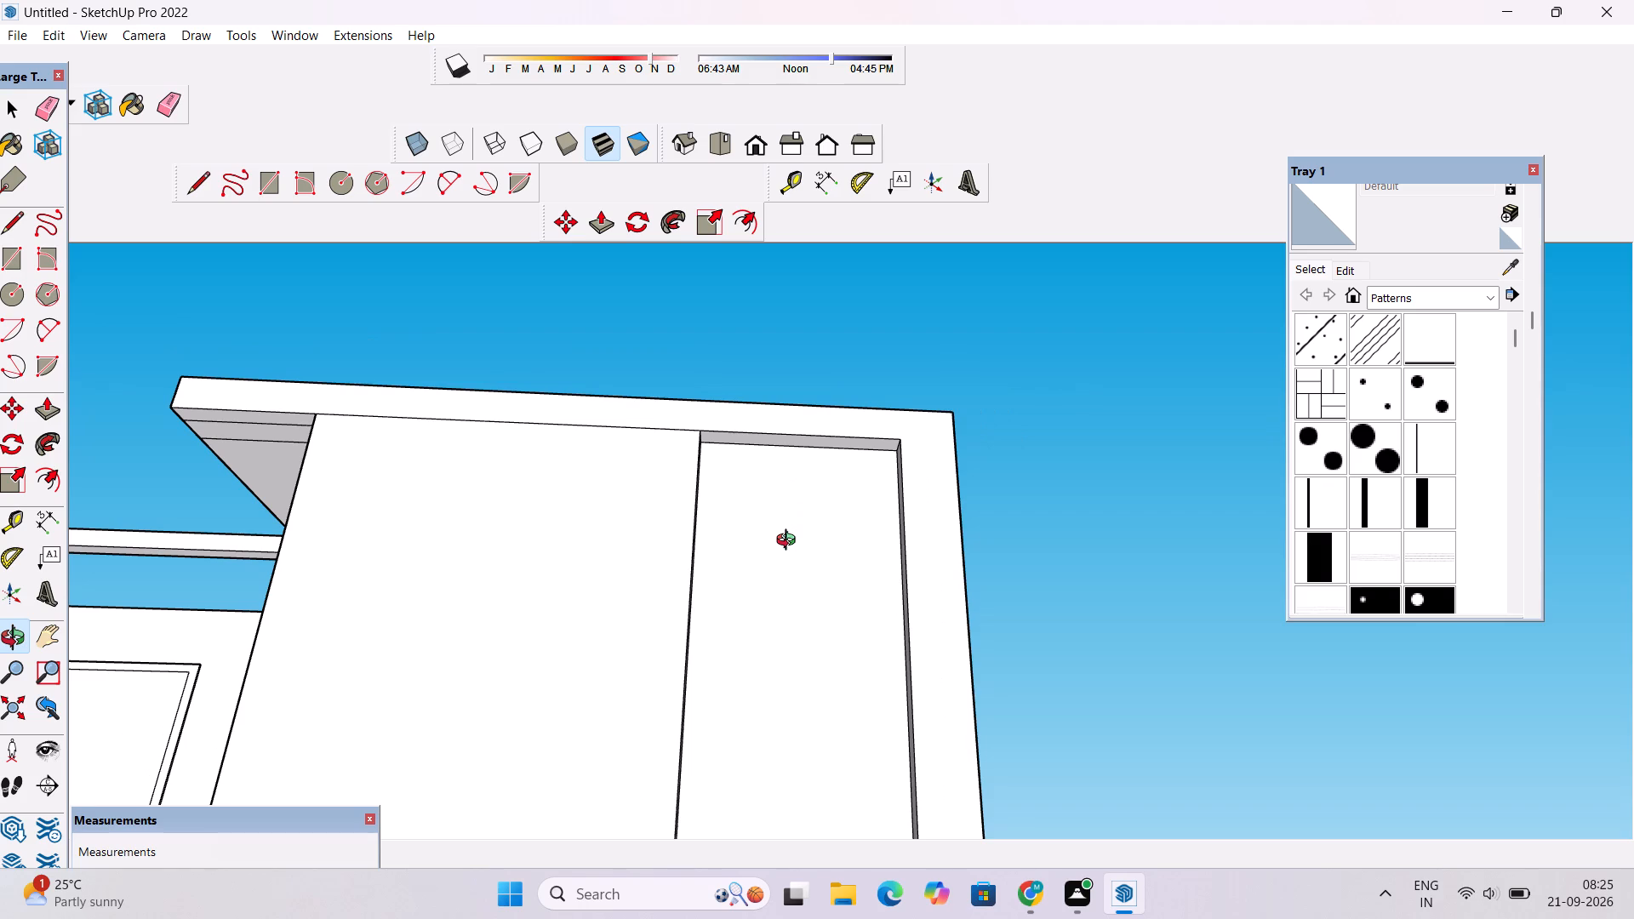
key("t")
scroll(808, 506, "up", 2)
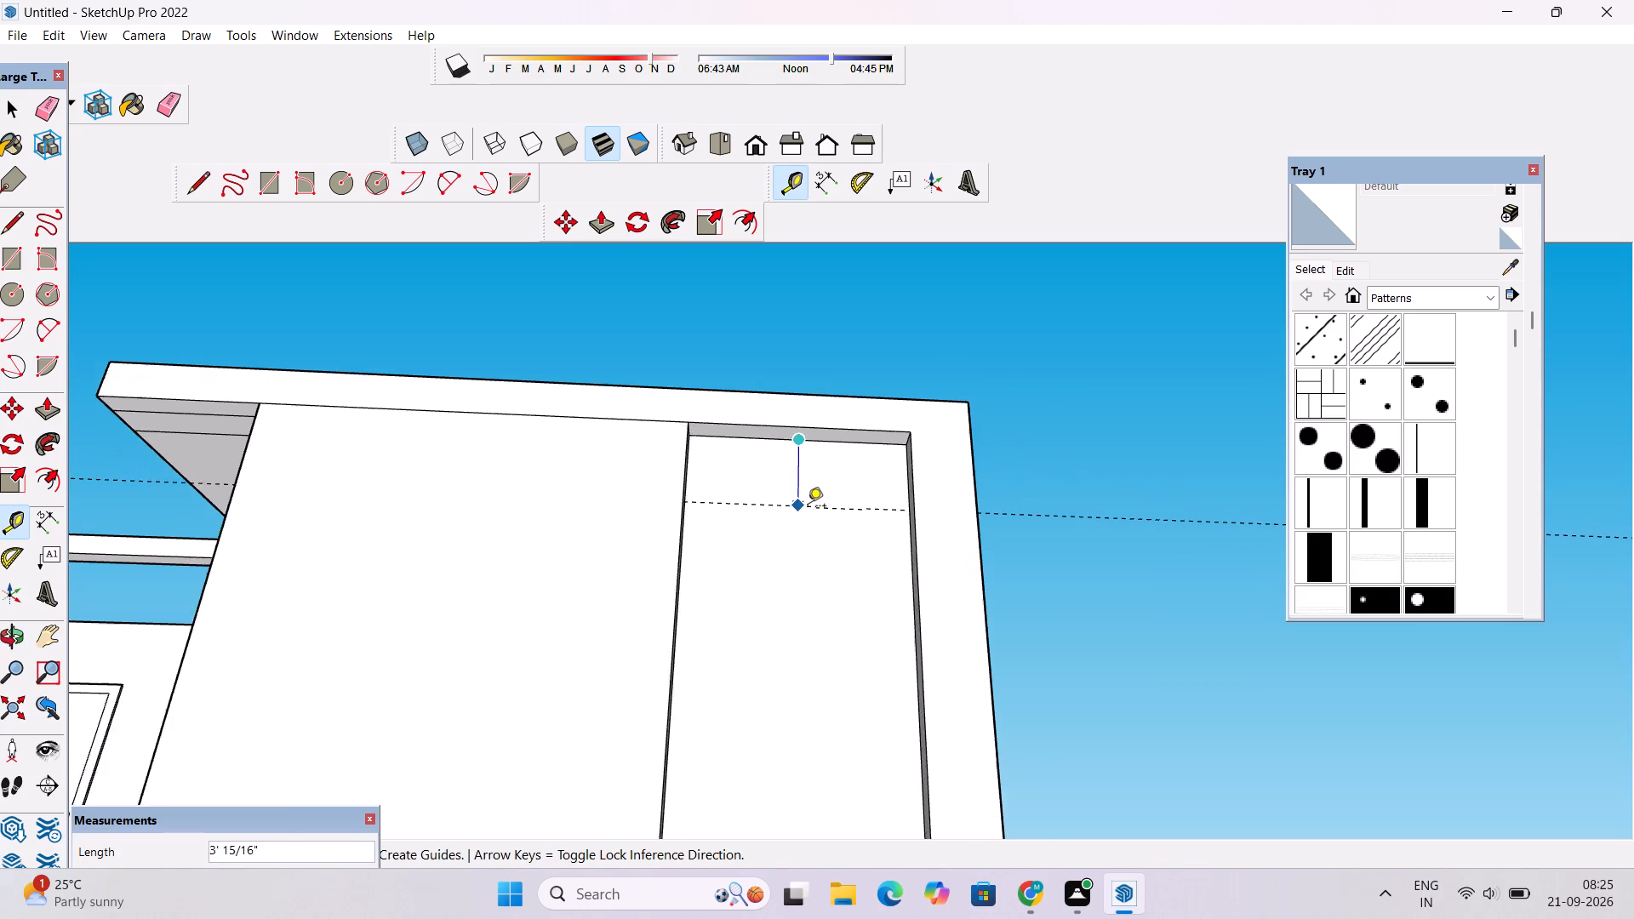
scroll(808, 507, "up", 1)
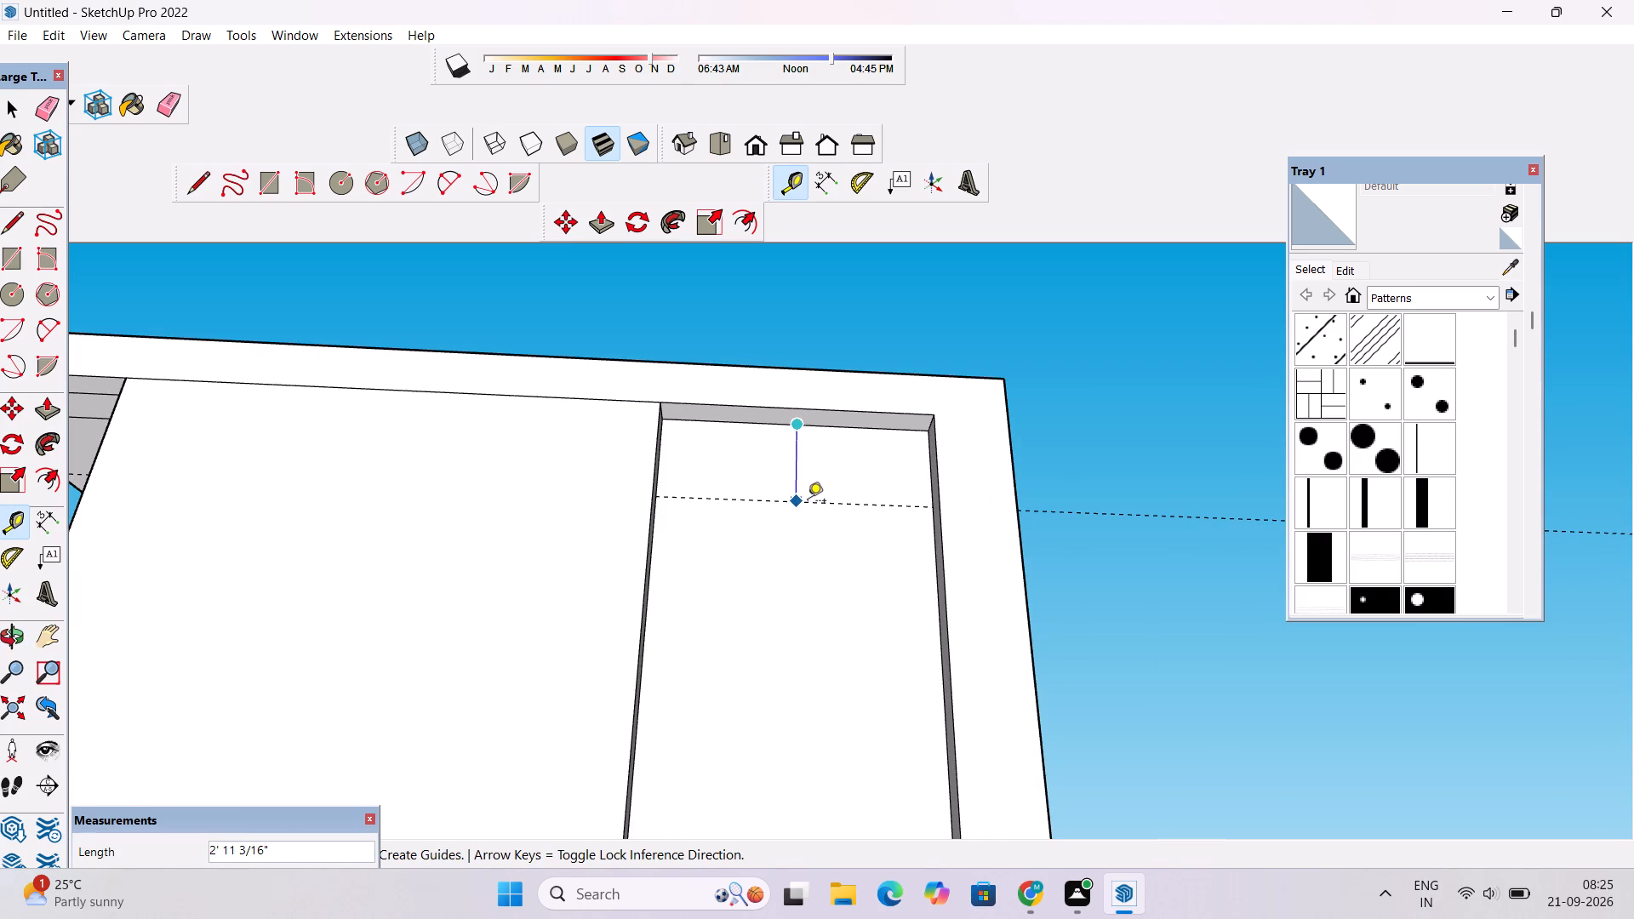
type("3'")
key("Return")
scroll(810, 494, "down", 2)
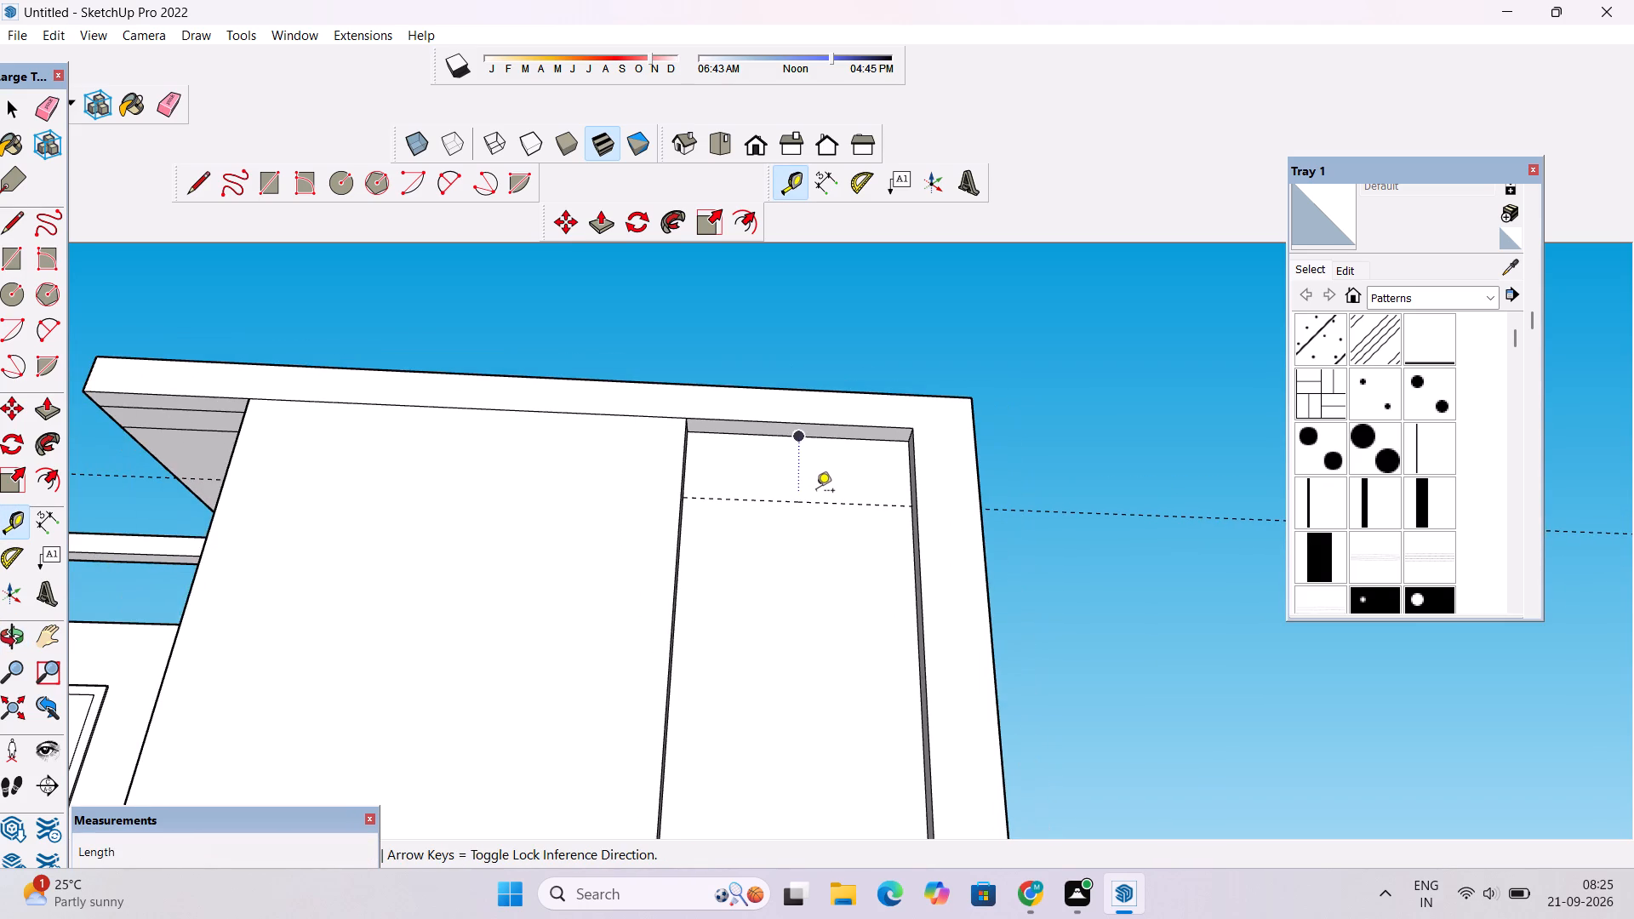
Add a parallel guide 5" above the existing horizontal guide on the recessed strip.
key("o")
left_click_drag(820, 489, 841, 645)
scroll(808, 557, "down", 5)
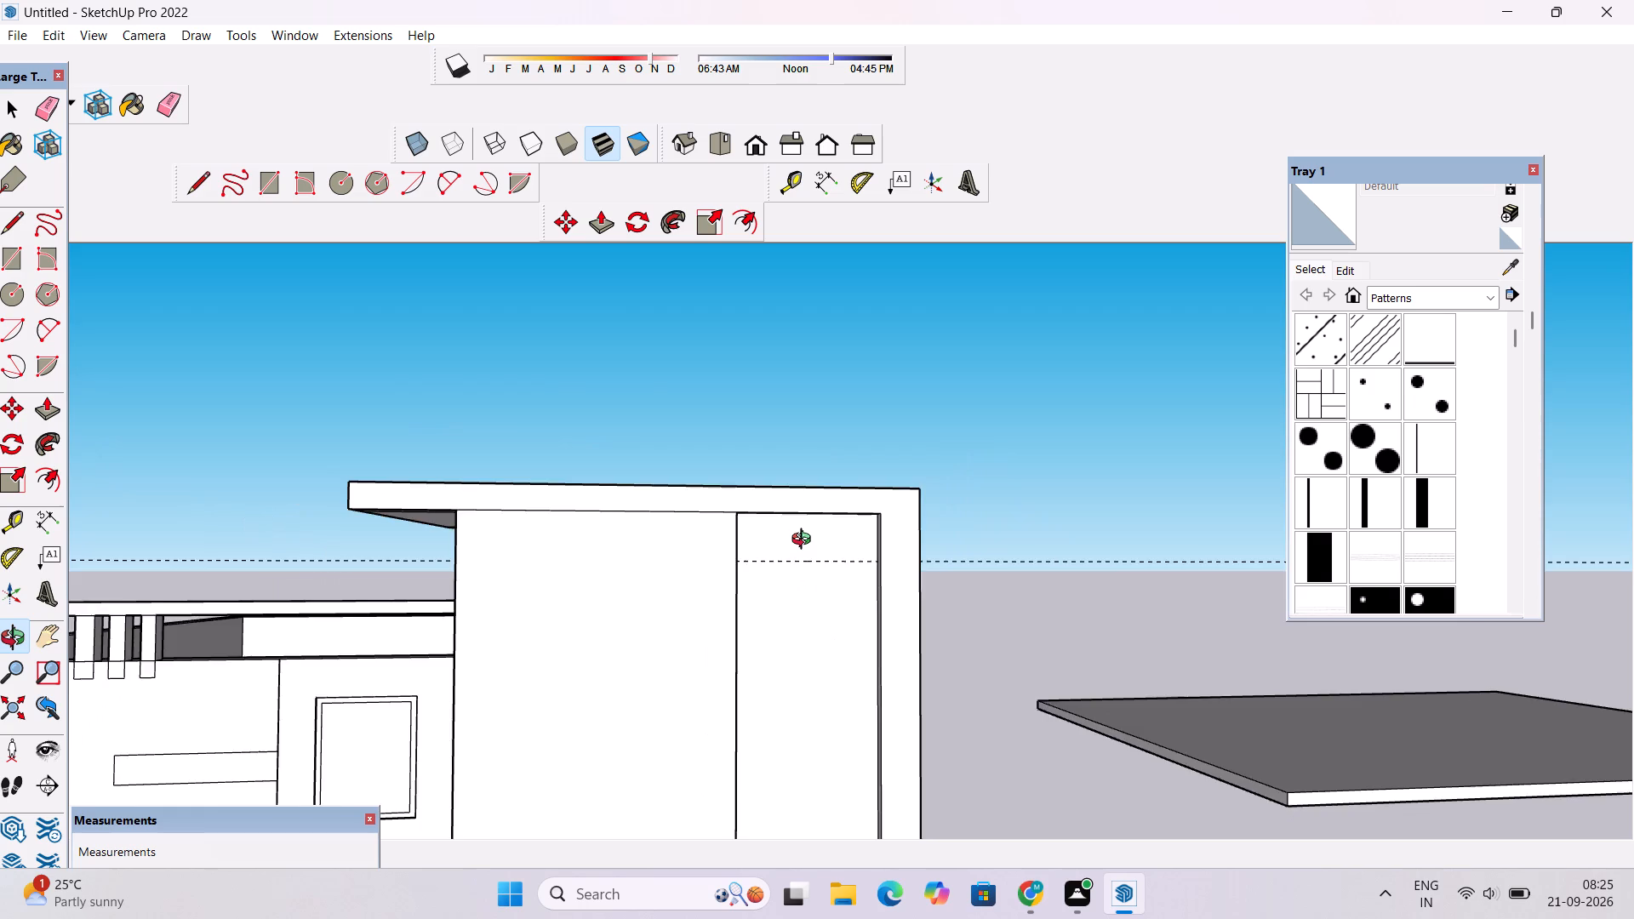
scroll(805, 541, "down", 3)
left_click_drag(805, 540, 805, 619)
scroll(850, 494, "up", 5)
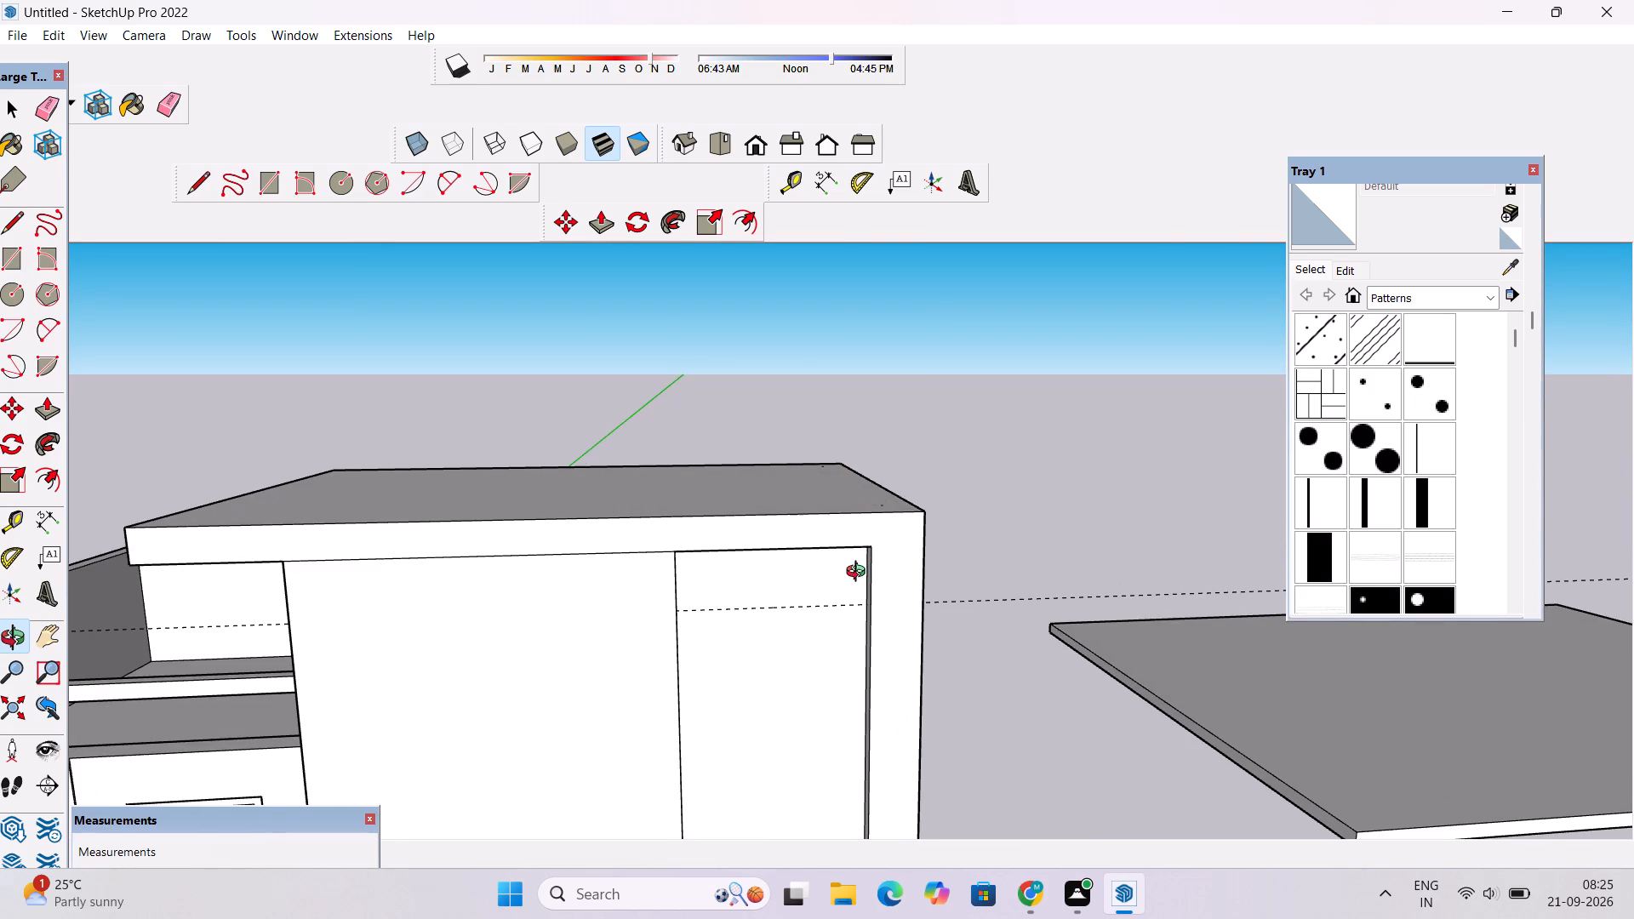
scroll(787, 631, "up", 6)
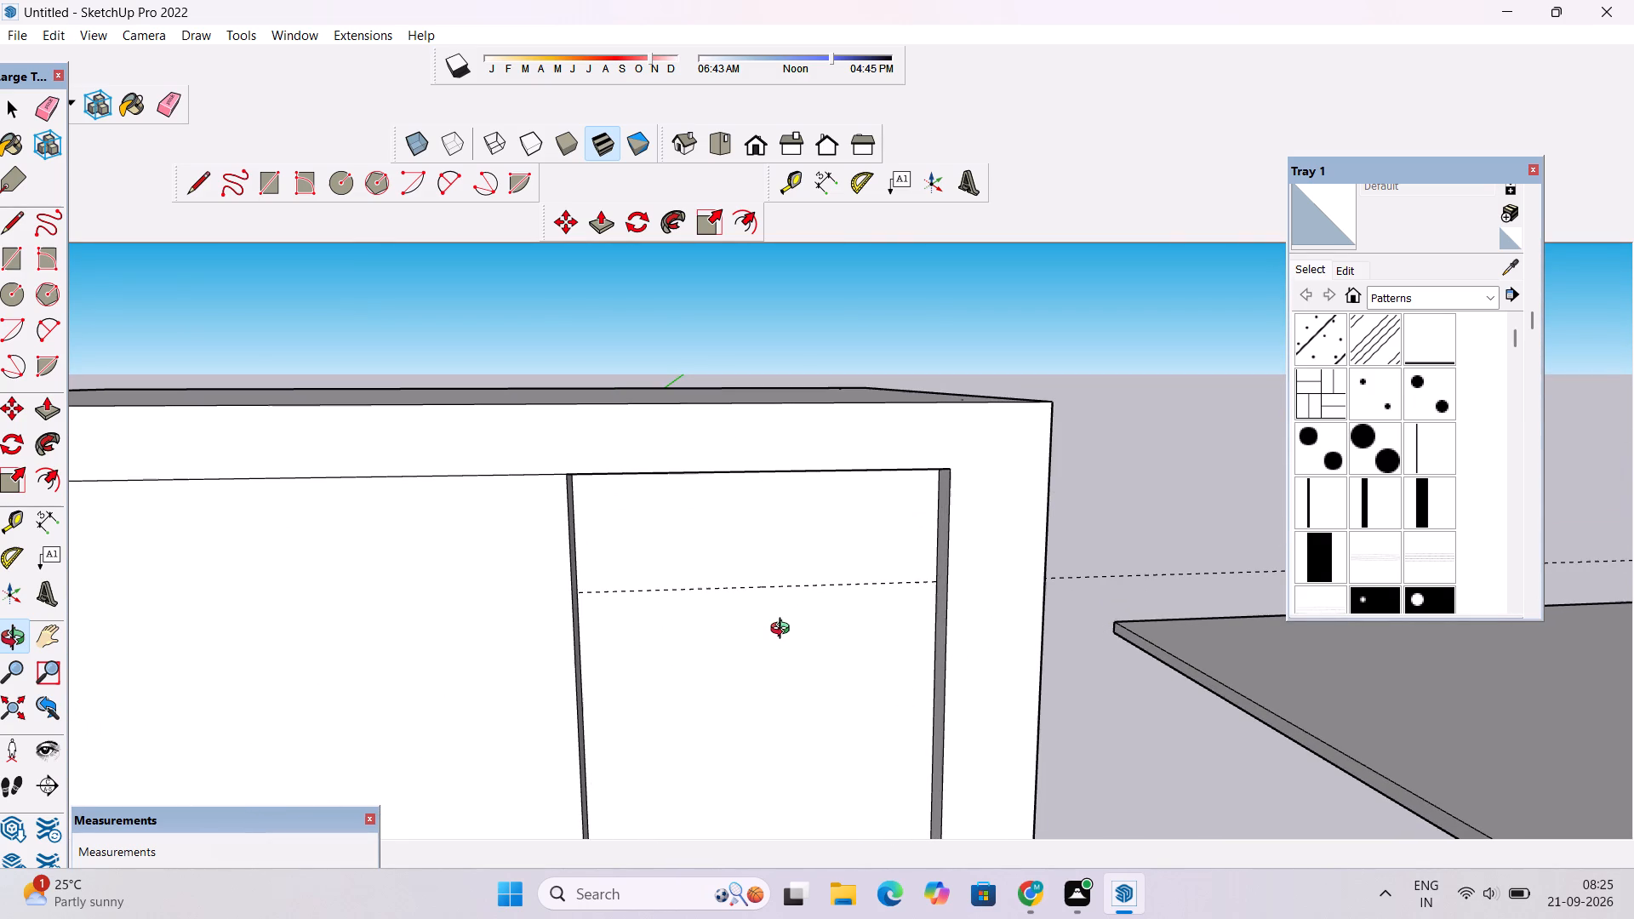
key("t")
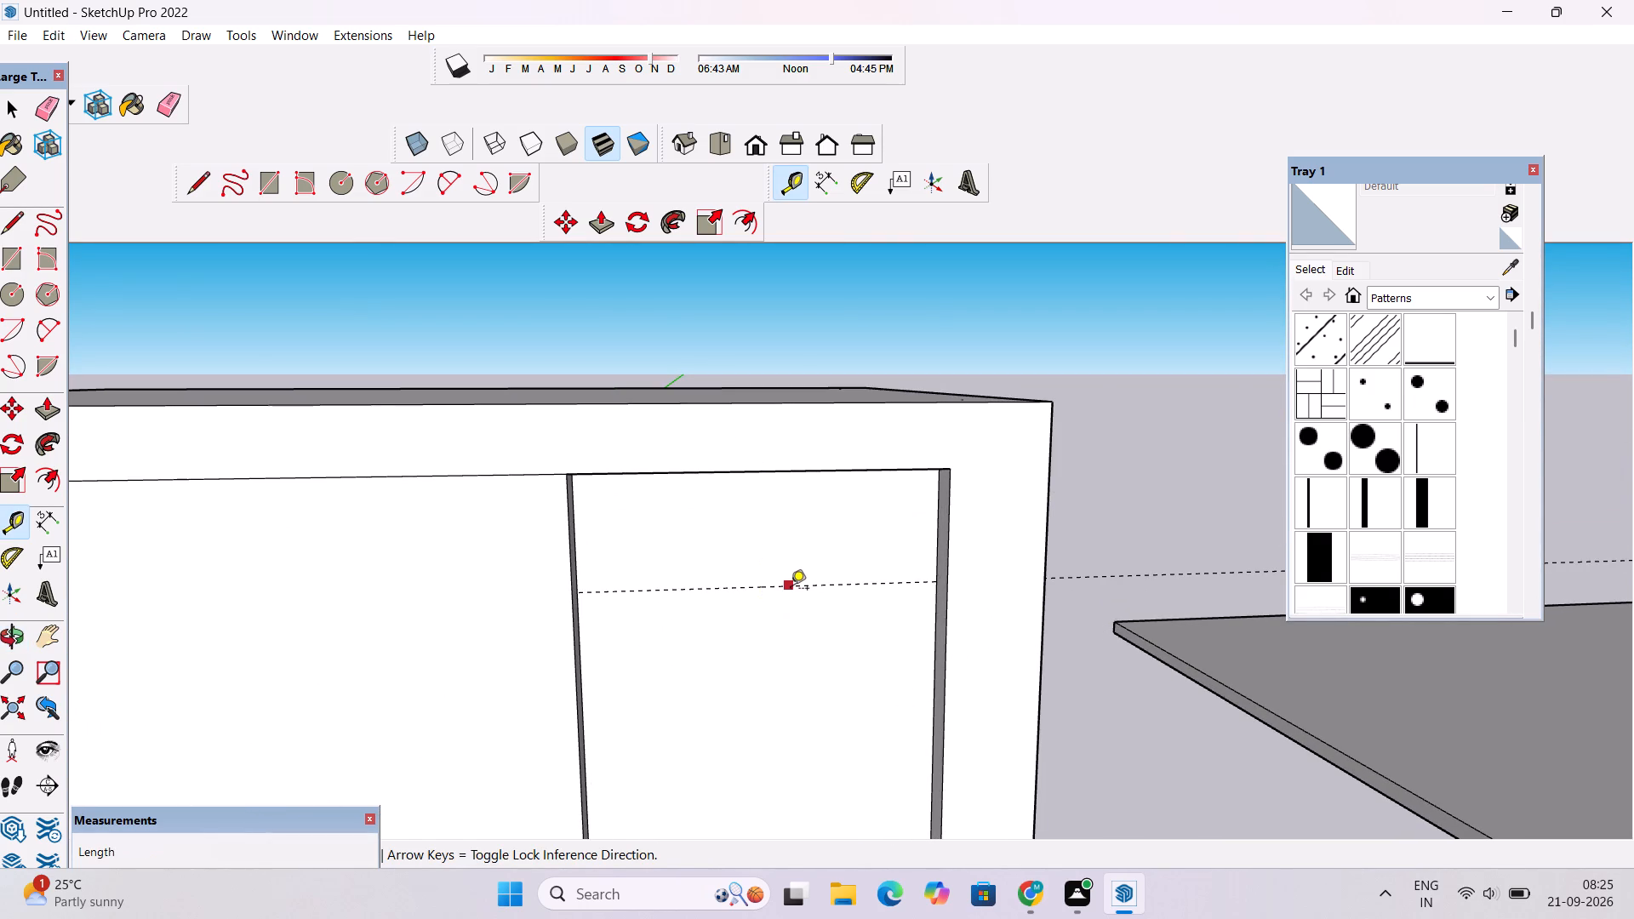
left_click(791, 590)
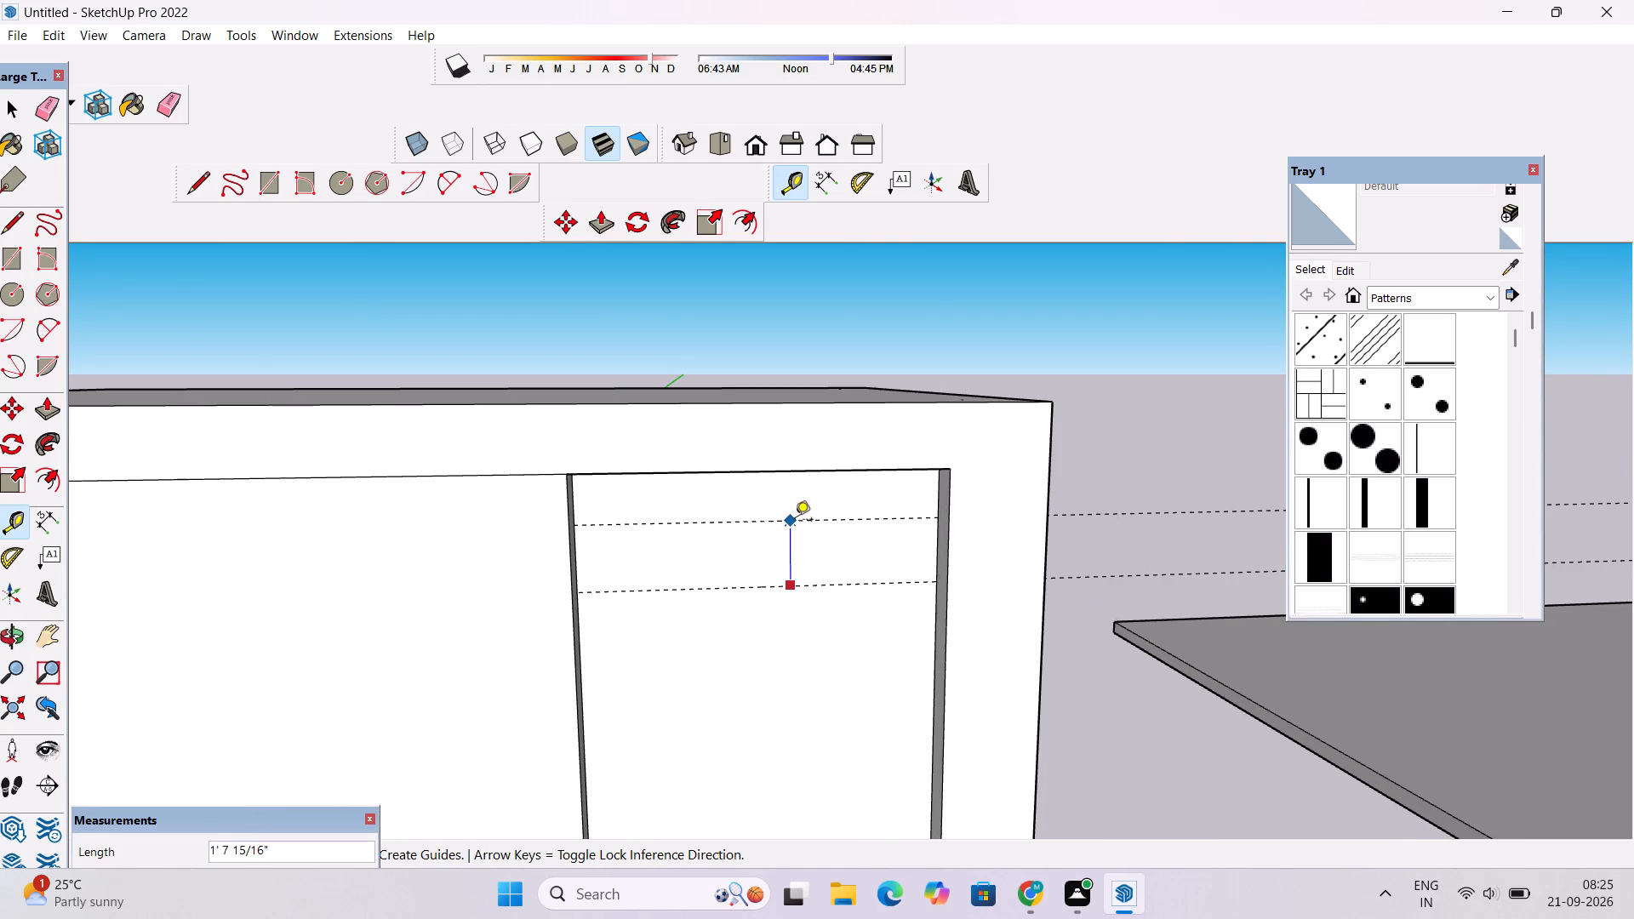
type("5\"")
key("Return")
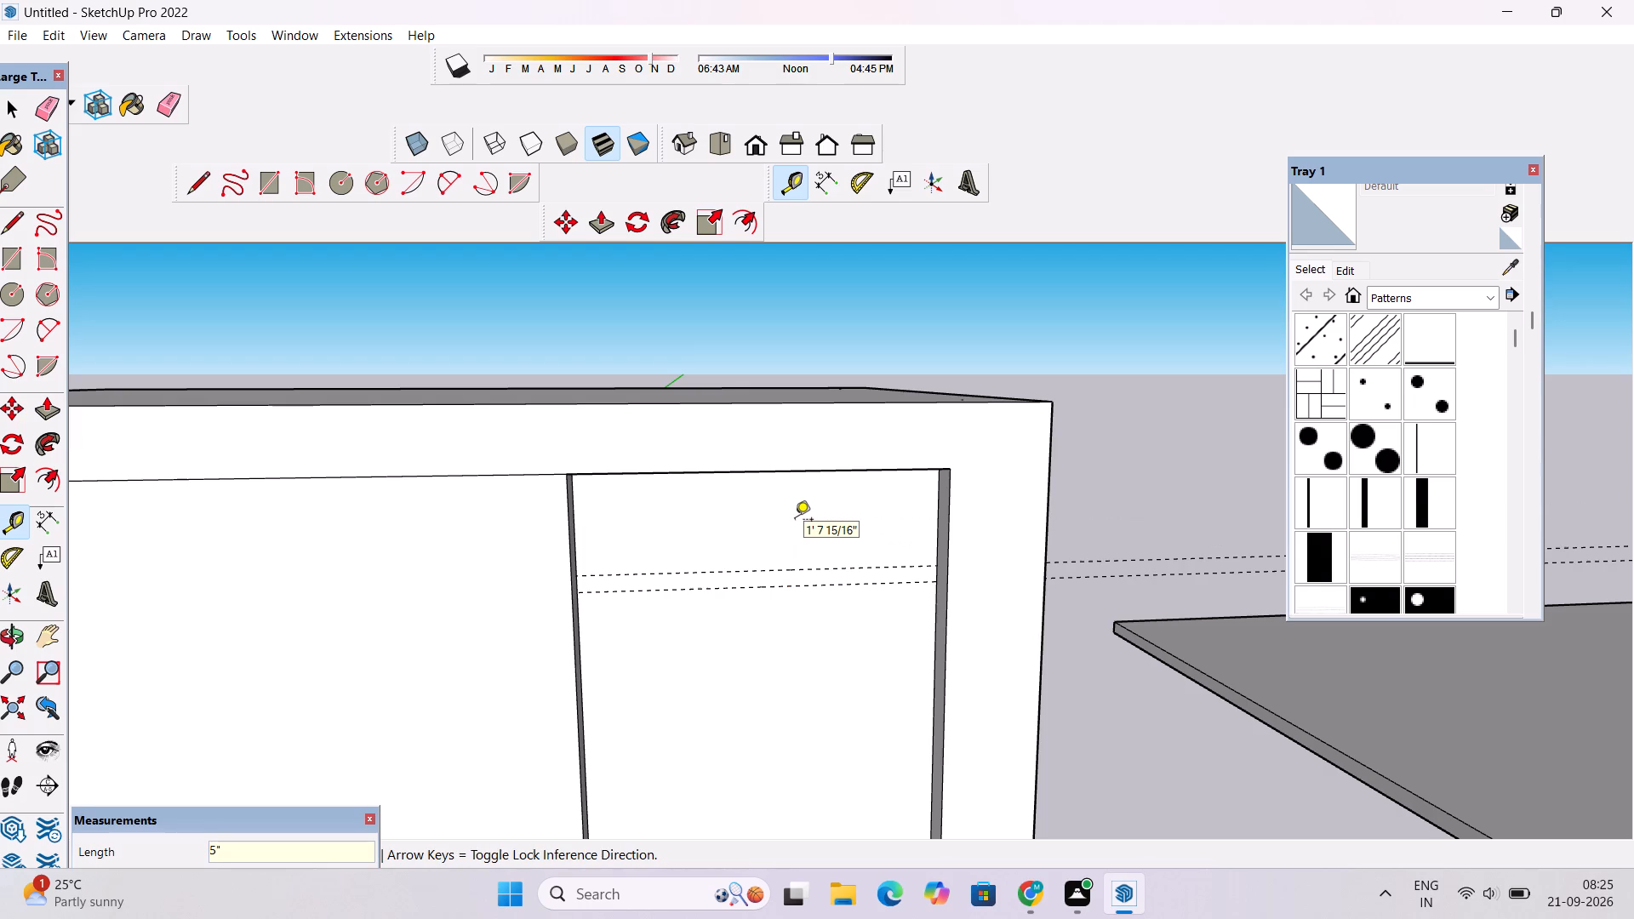
Add a second guide pair on the recessed strip: one 2.5' below the lowest guide and another 5" under it.
scroll(683, 558, "down", 4)
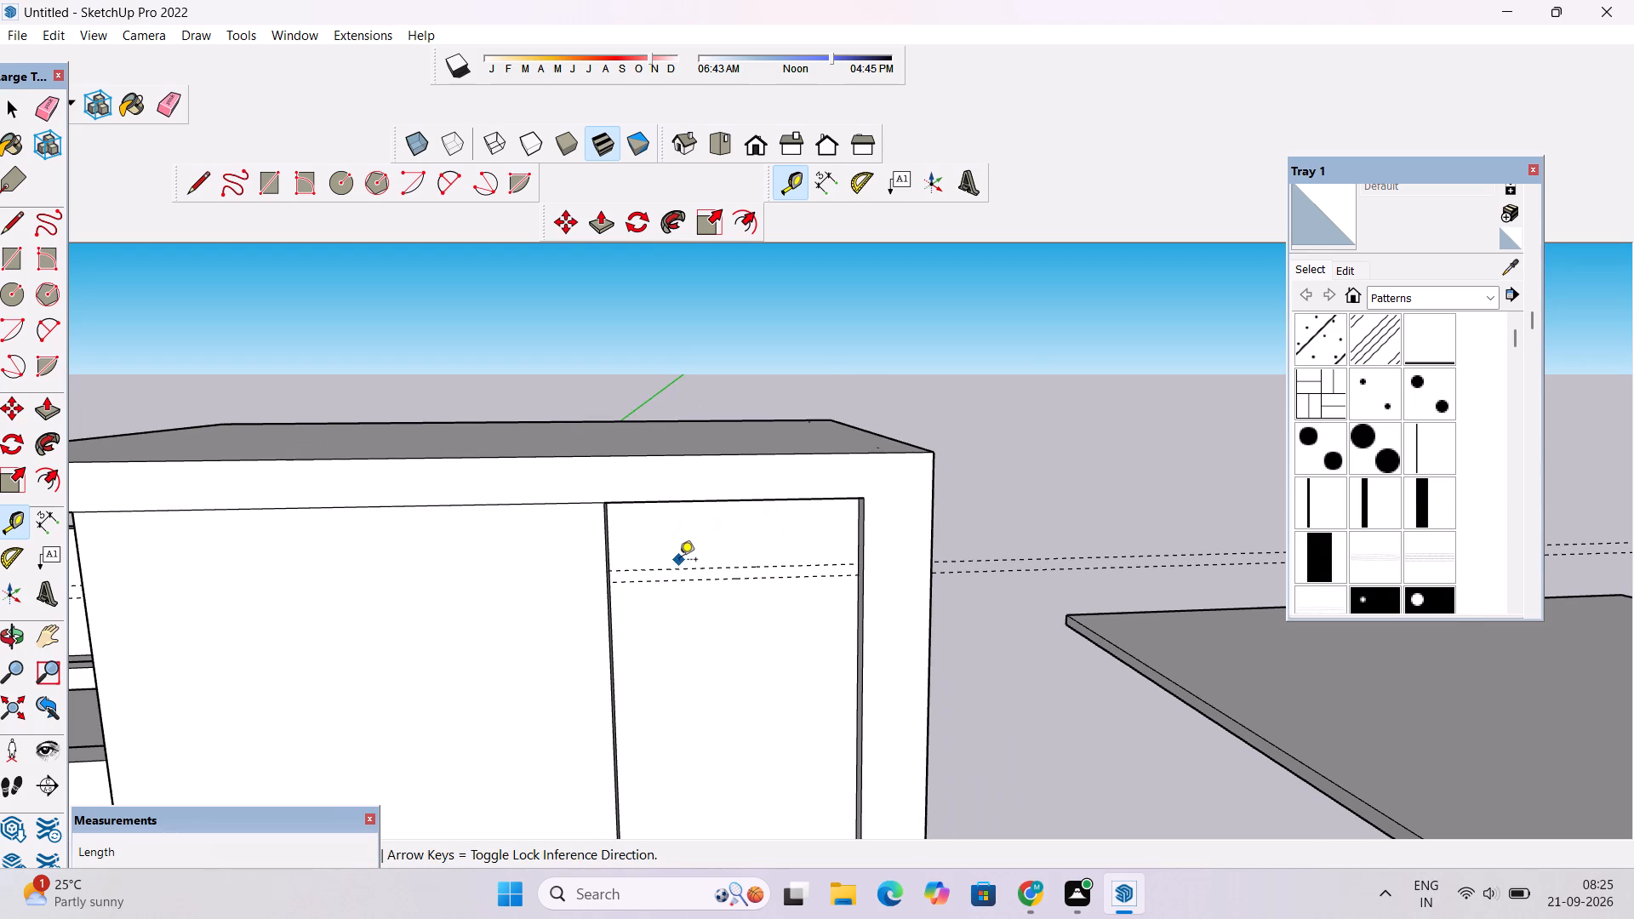
scroll(763, 552, "down", 5)
scroll(765, 748, "up", 6)
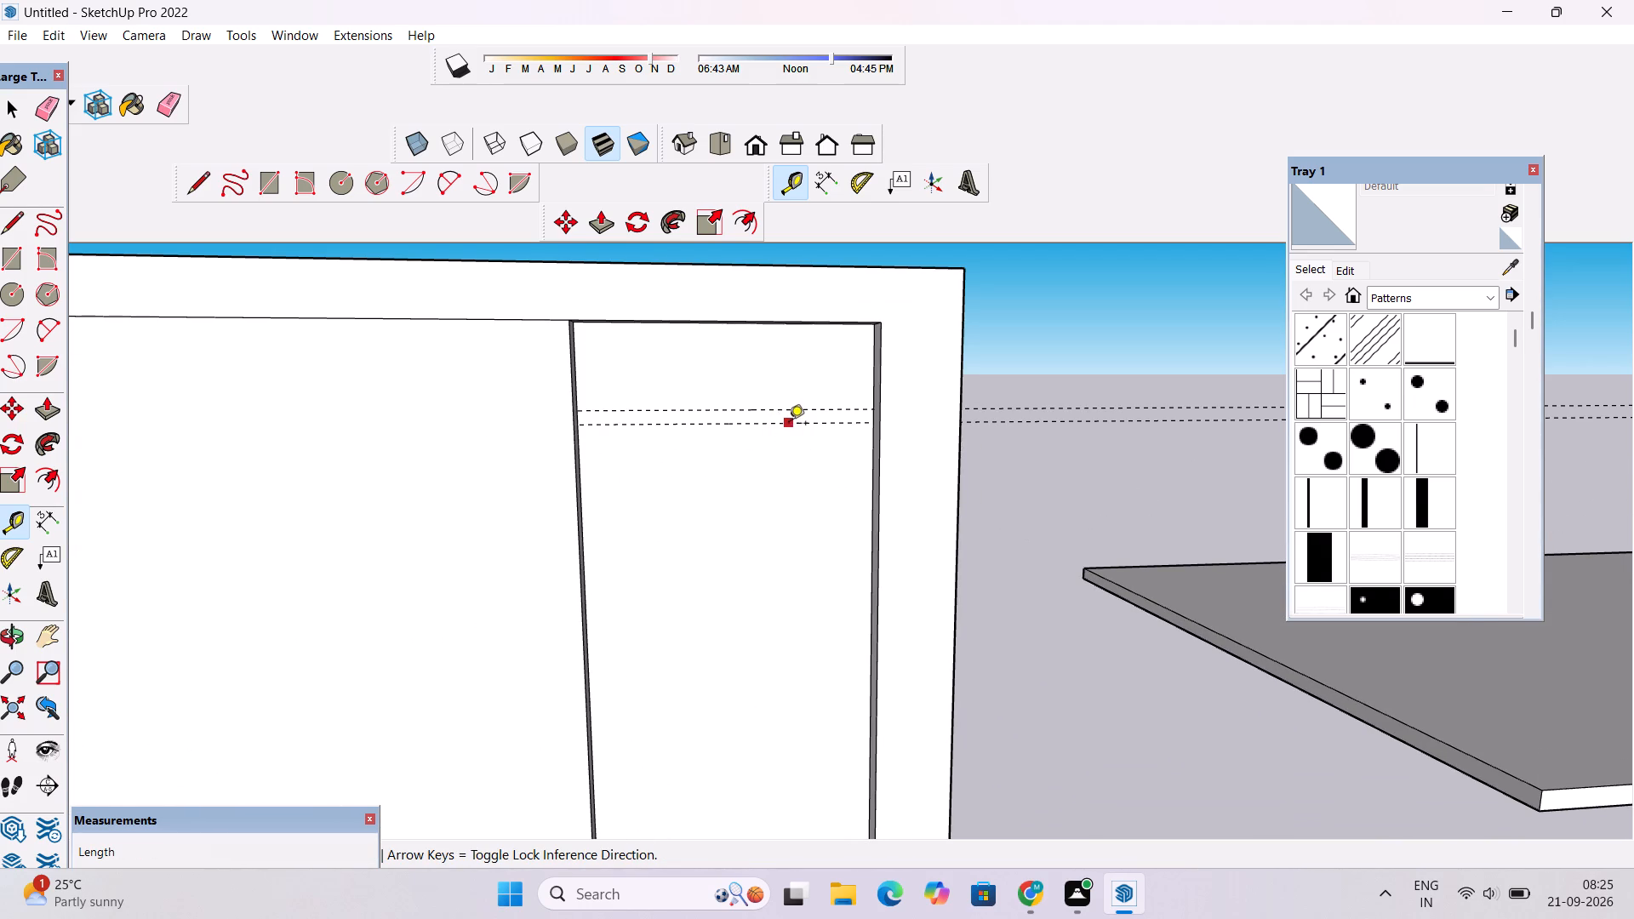
left_click(789, 425)
scroll(800, 494, "down", 5)
type("2.5")
key("apostrophe")
key("Return")
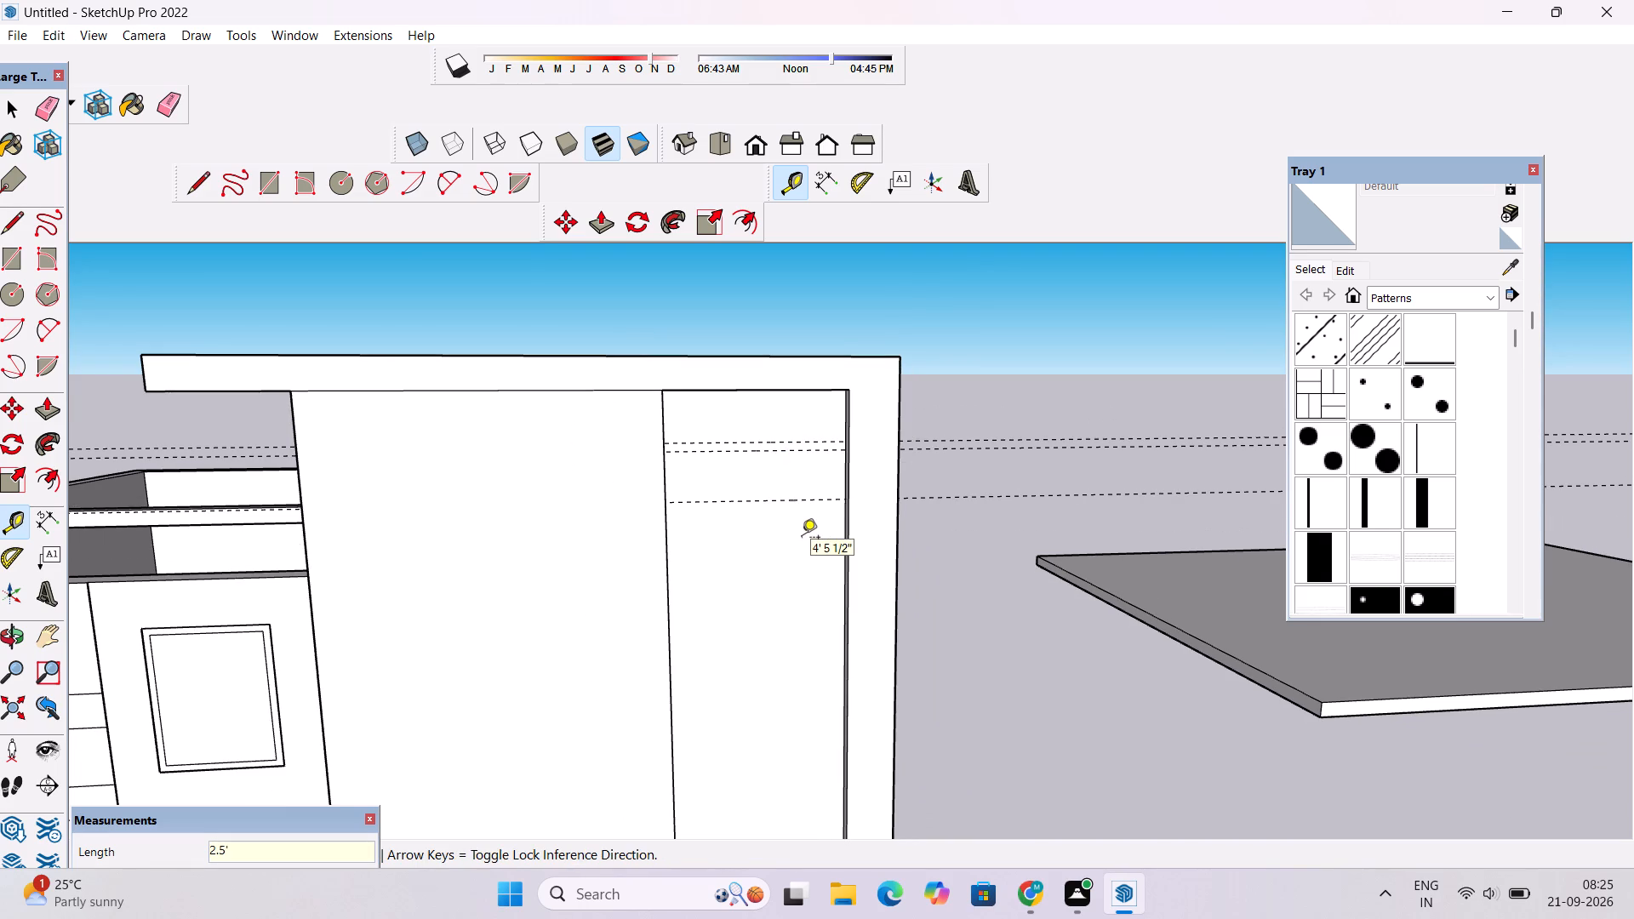
left_click(797, 499)
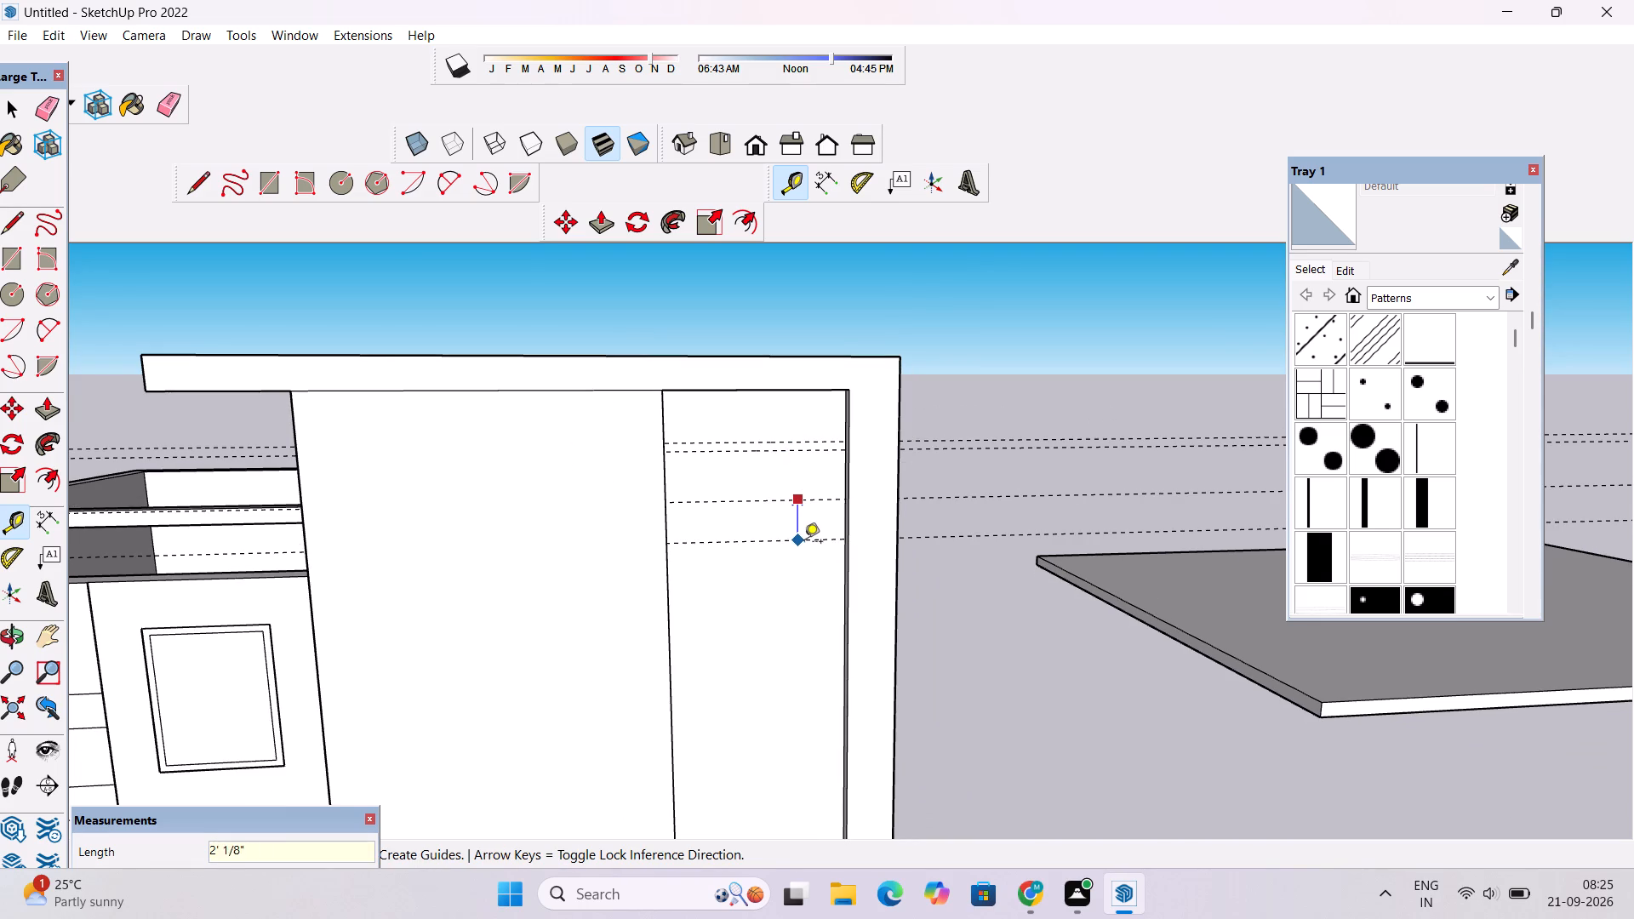
type("5\"")
key("Return")
key("apostrophe")
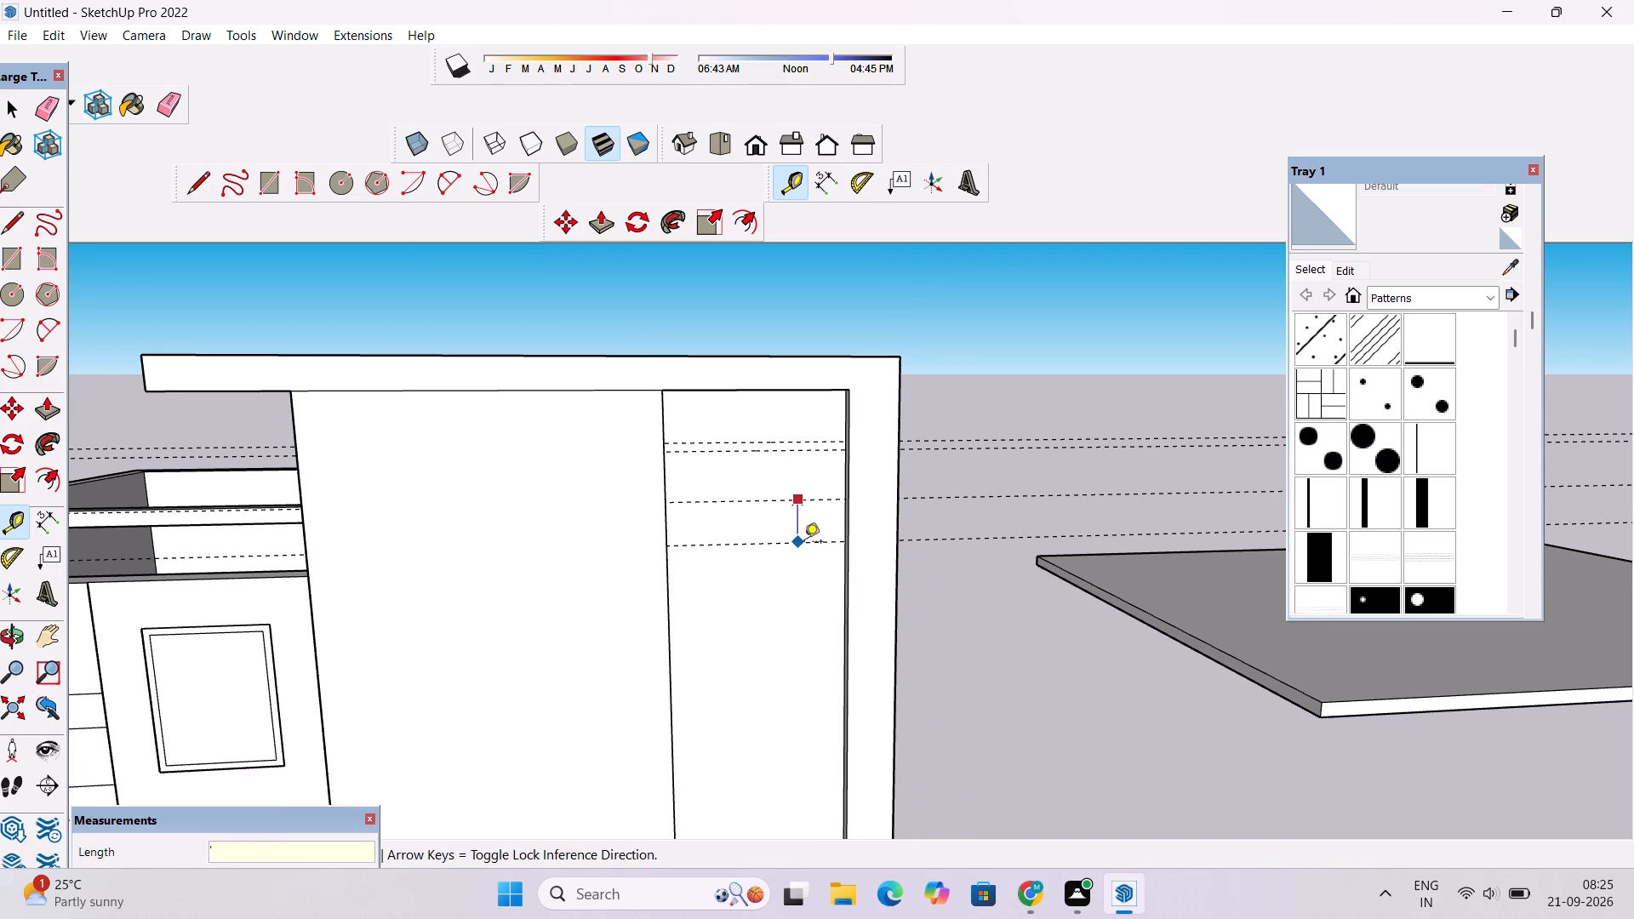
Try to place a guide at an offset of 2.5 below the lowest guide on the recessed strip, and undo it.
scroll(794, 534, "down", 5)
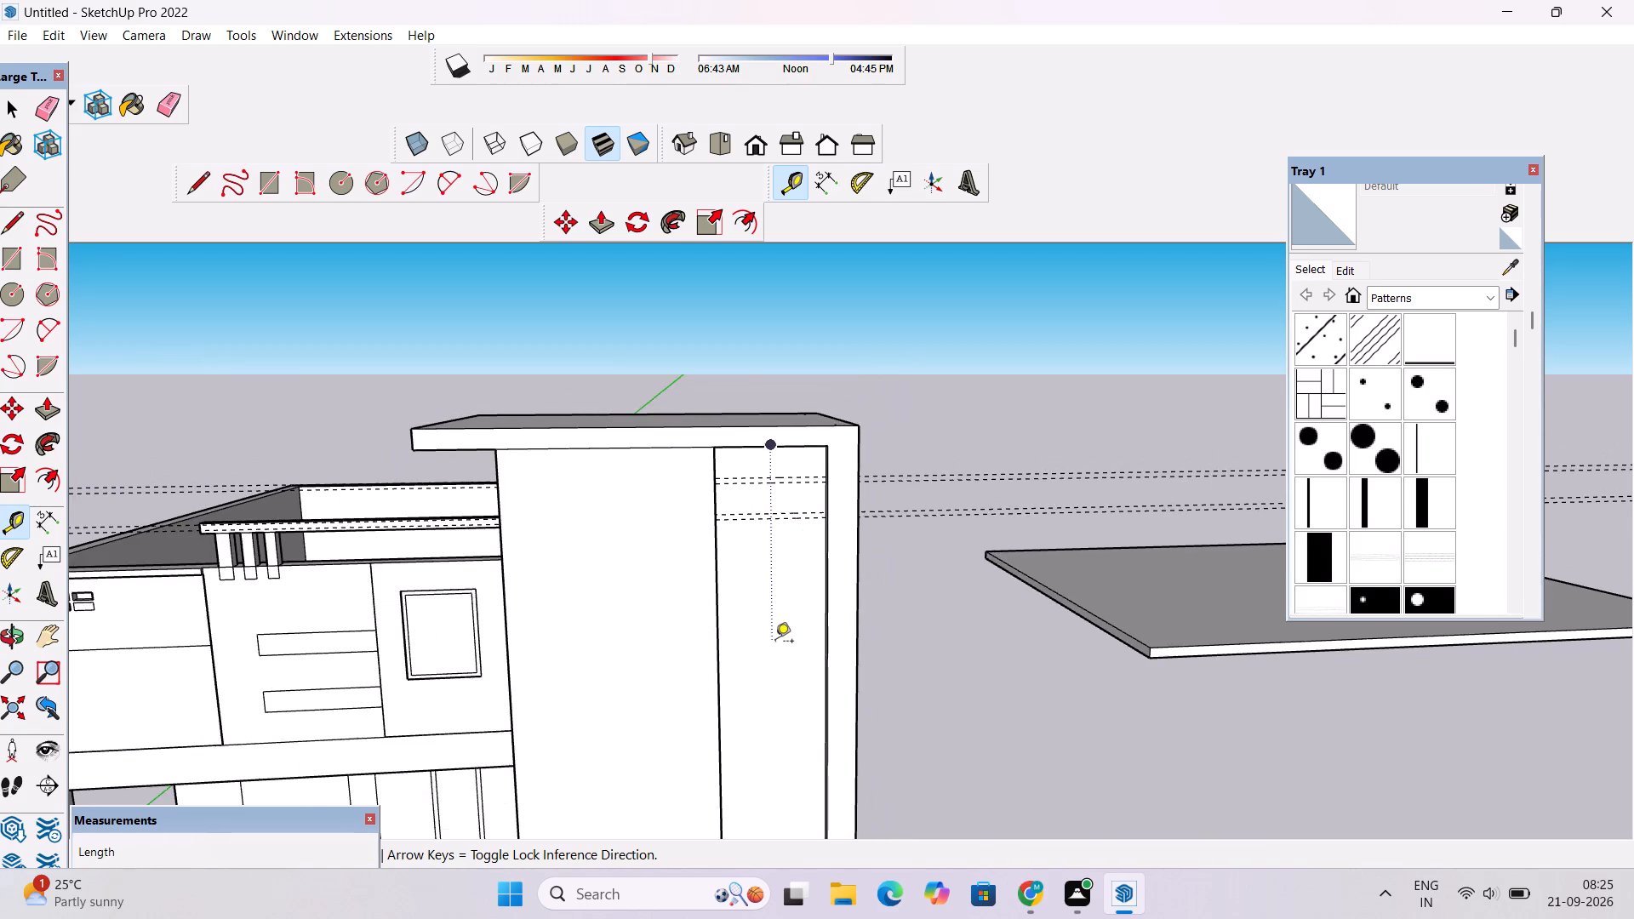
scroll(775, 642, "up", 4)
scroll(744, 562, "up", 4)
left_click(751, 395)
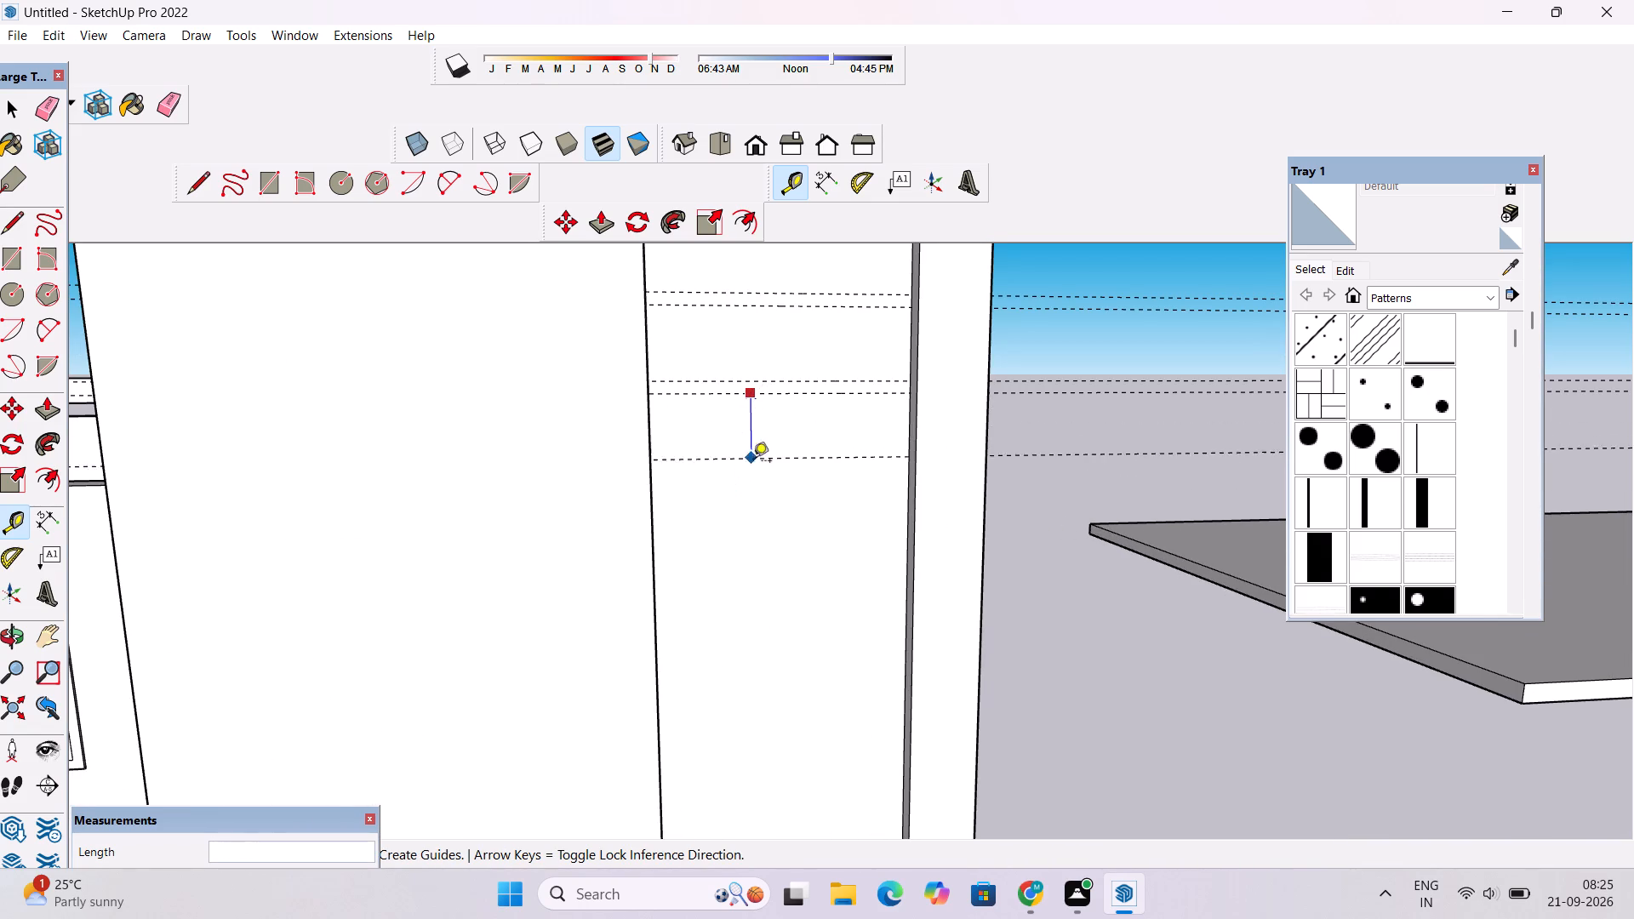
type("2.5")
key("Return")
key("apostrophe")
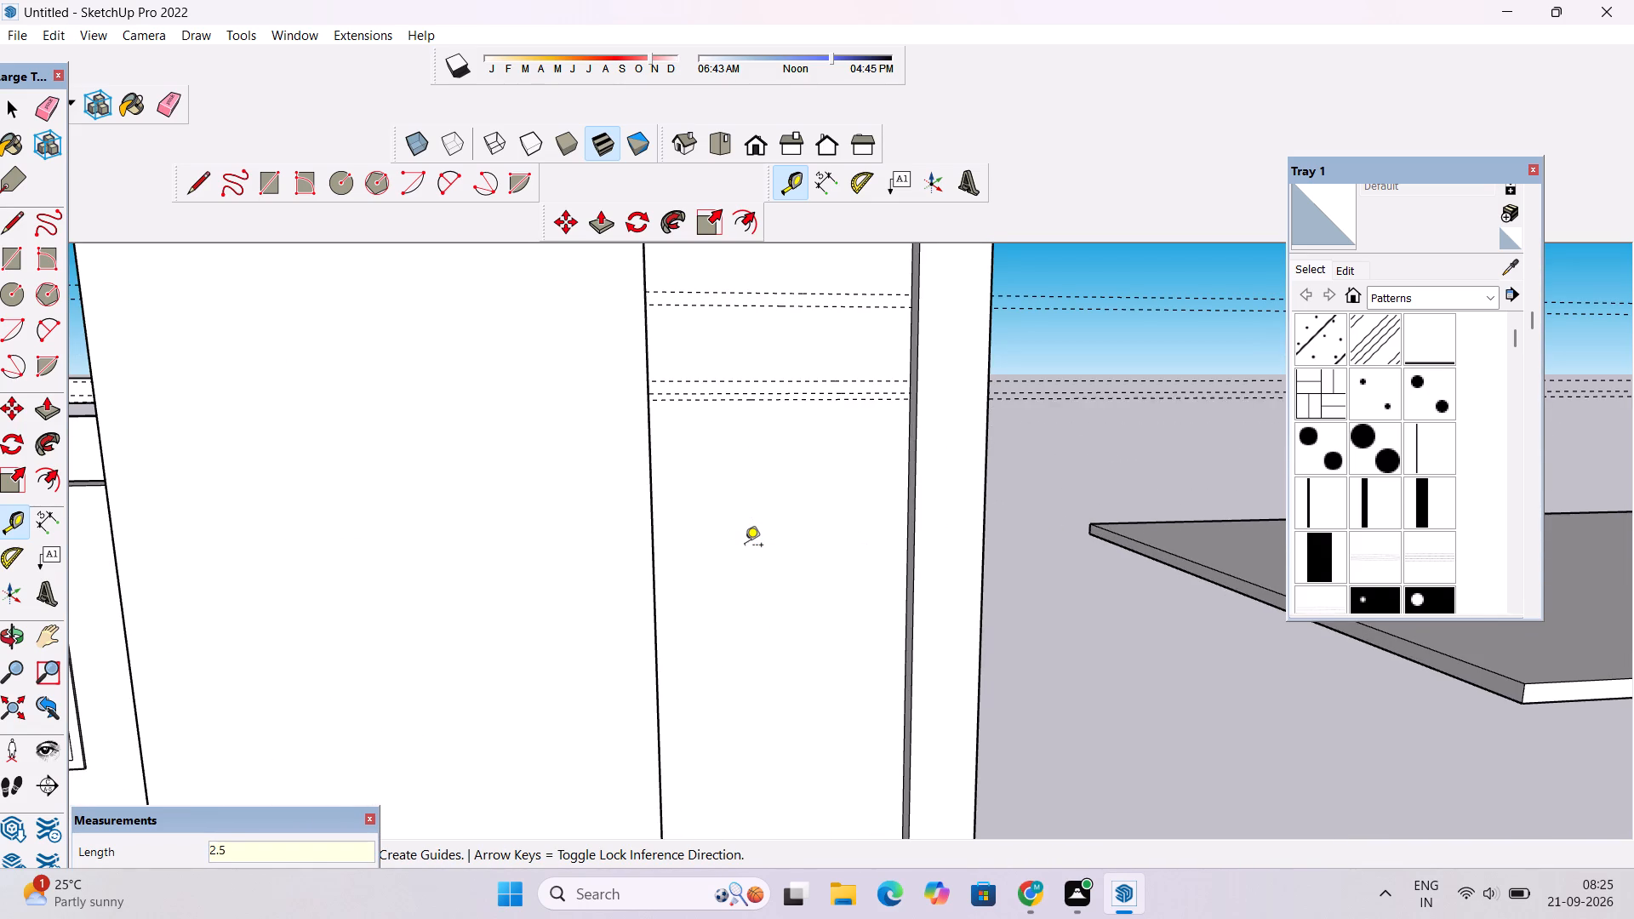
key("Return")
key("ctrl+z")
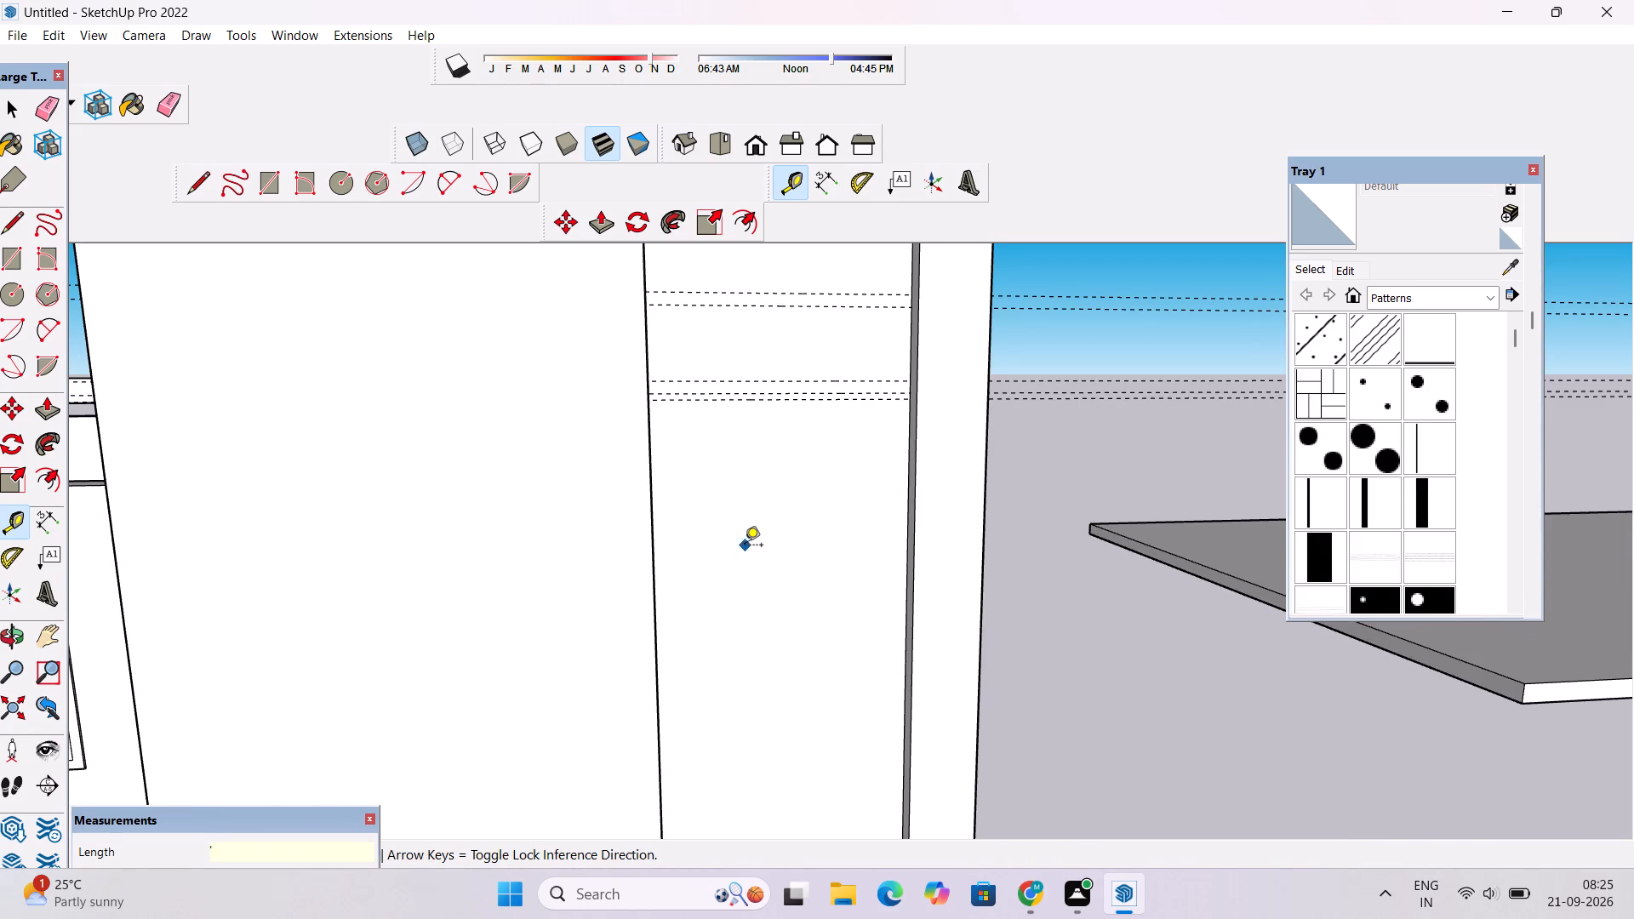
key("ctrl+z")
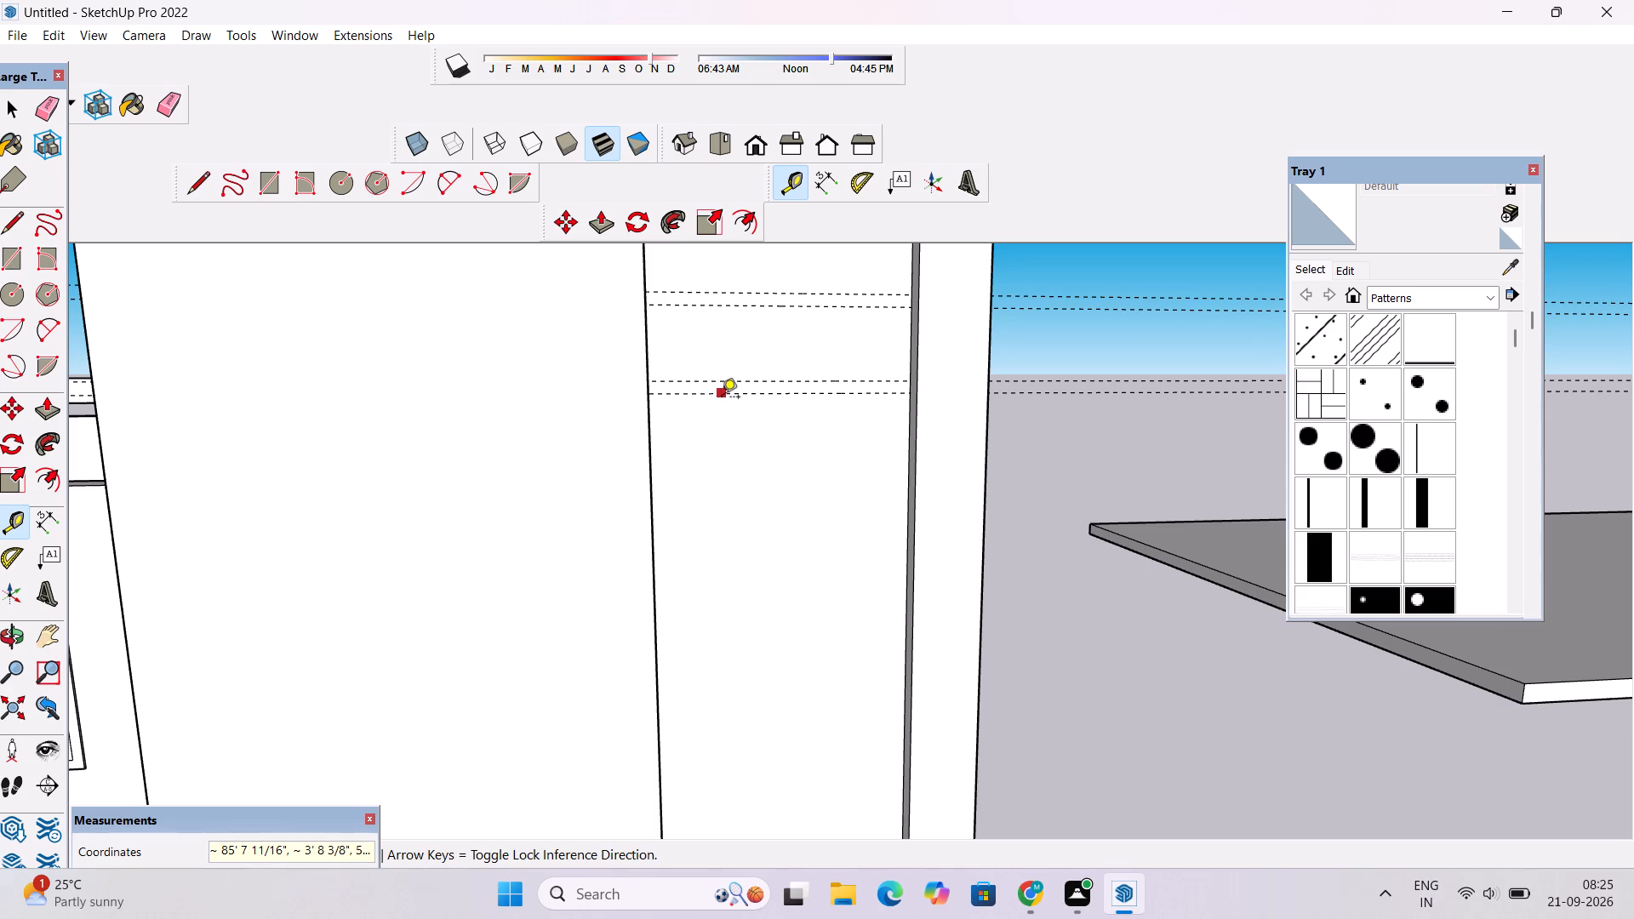
Add a third guide pair on the recessed strip: one 2.5' below the lowest guide and another 5" under it.
left_click(722, 397)
type("2.5'")
key("Return")
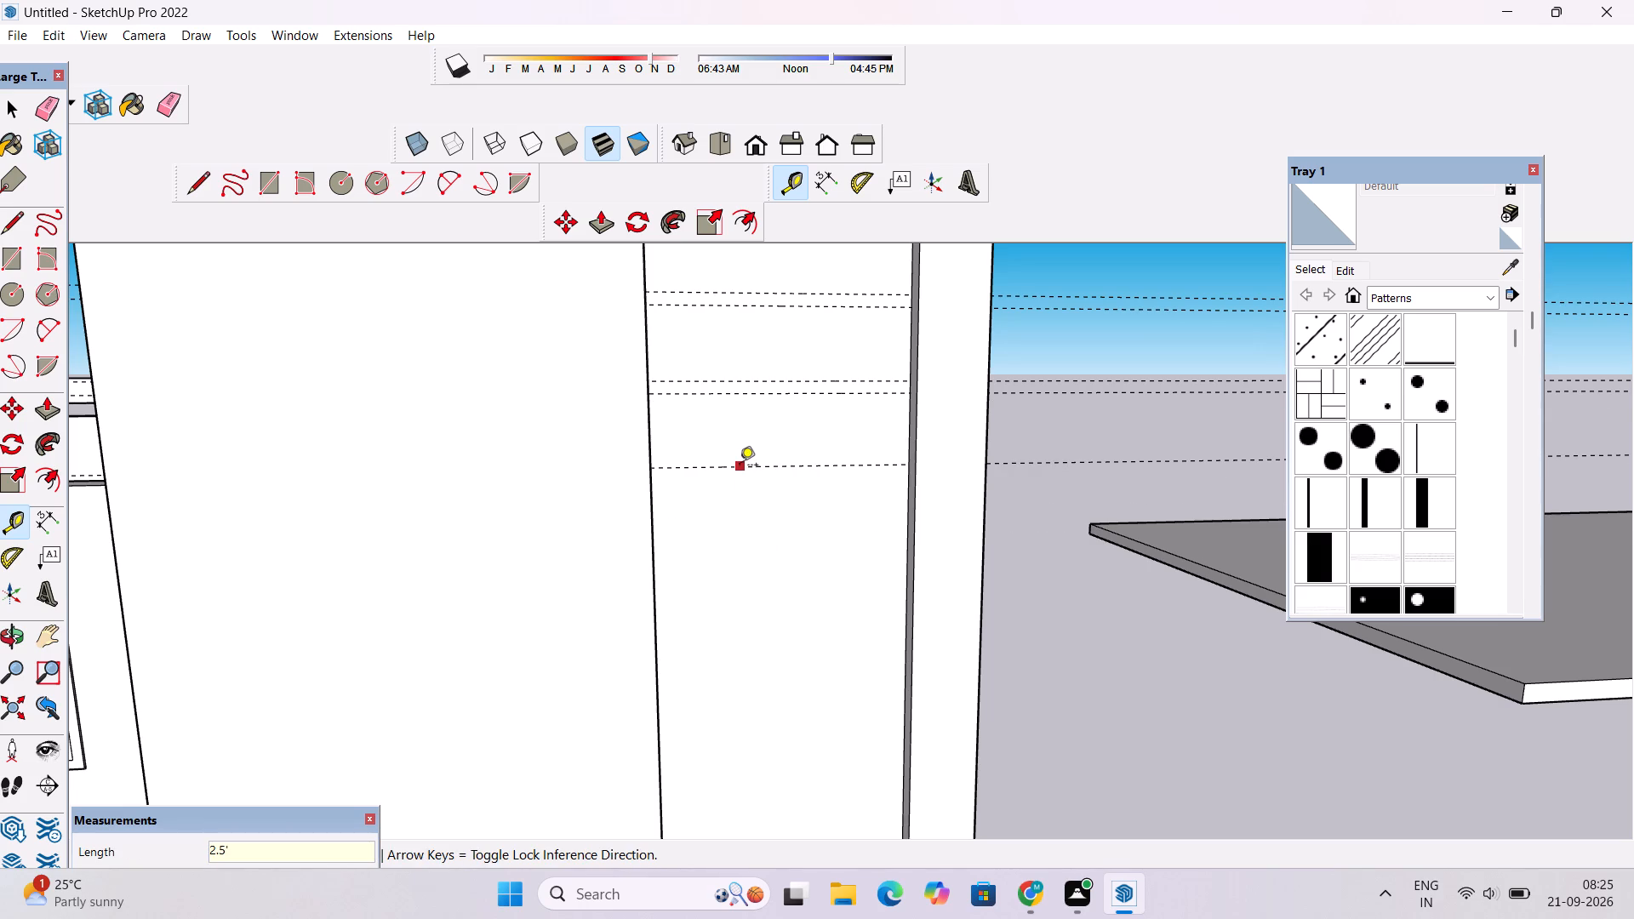
left_click(740, 466)
type("5\"")
key("Return")
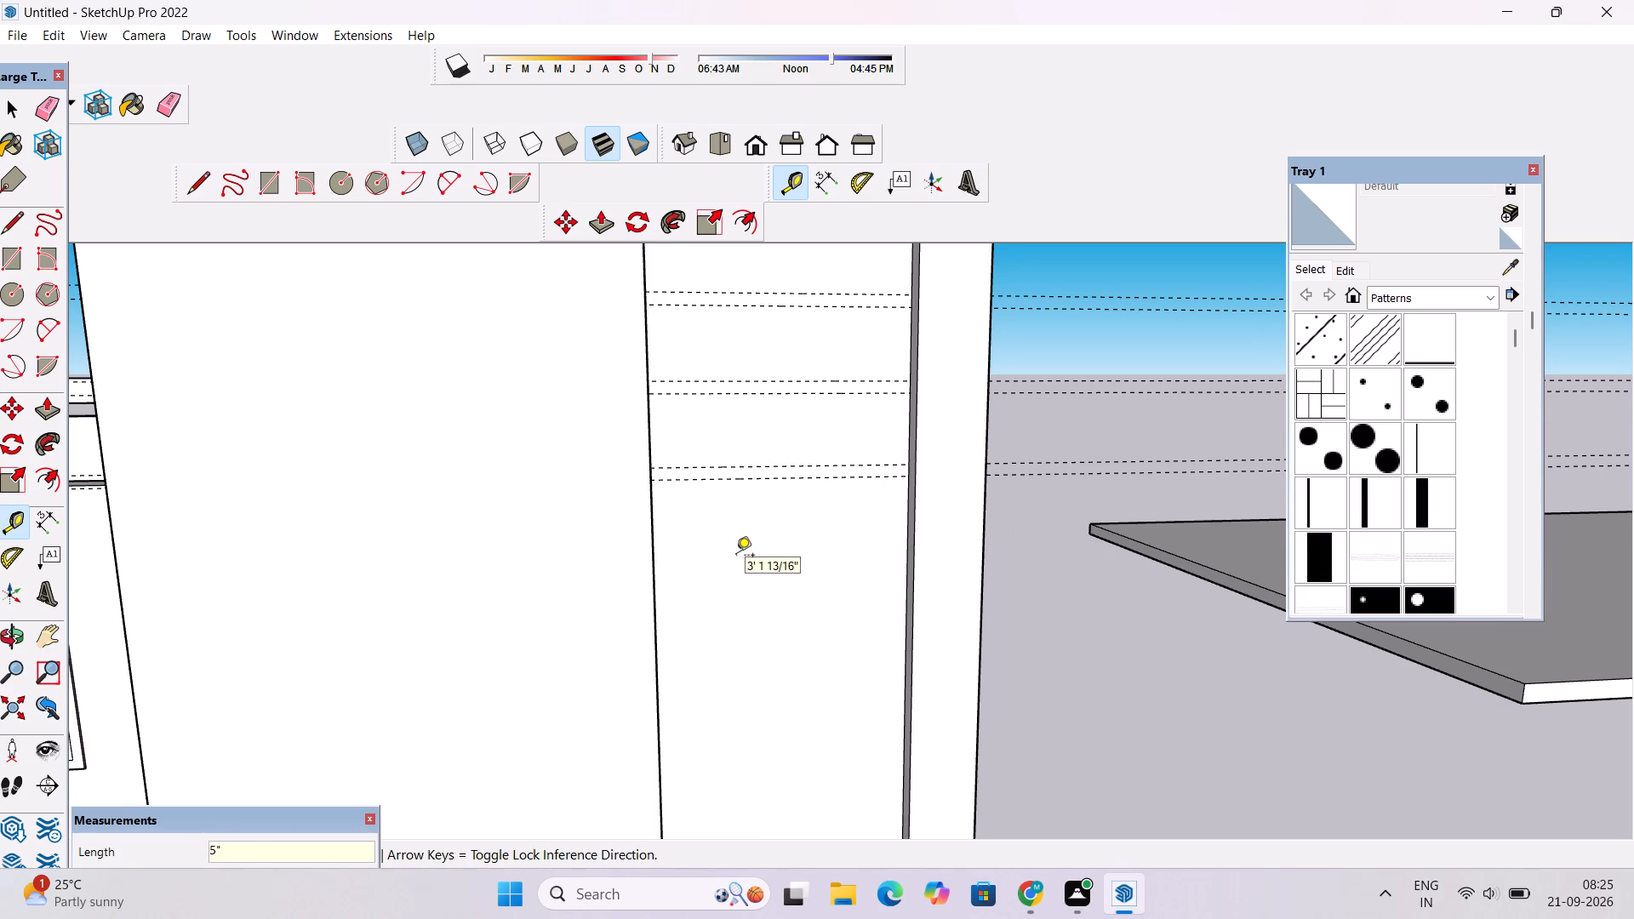
Add a fourth guide pair on the recessed strip: one 2.5' below the lowest guide and another 5" under it.
left_click(812, 477)
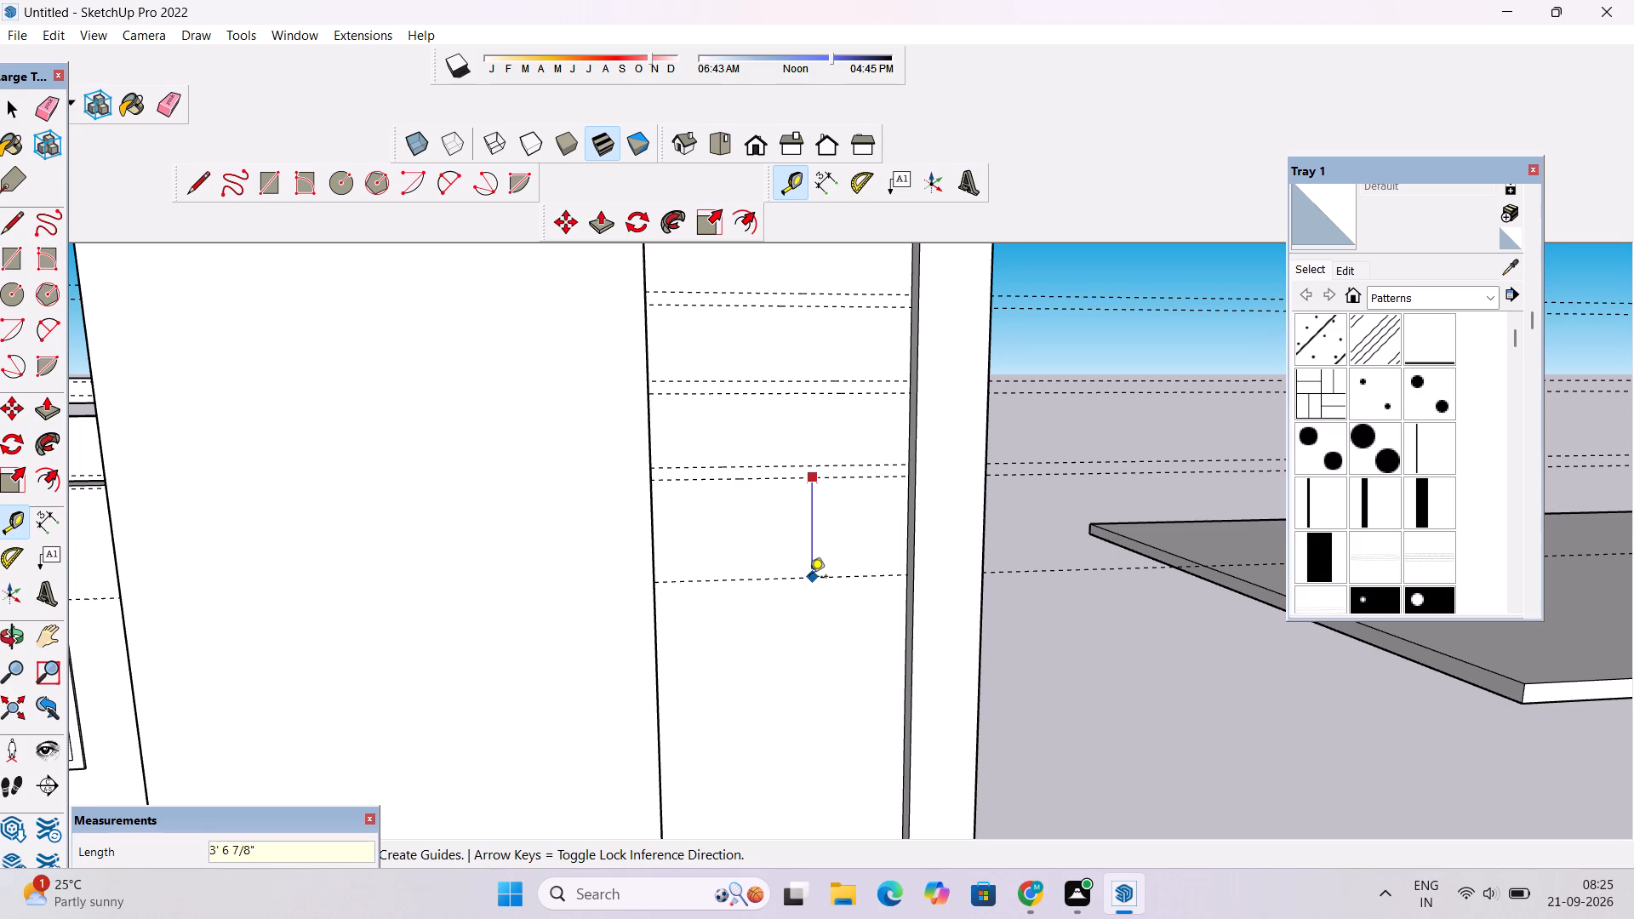
type("2.5'")
key("Return")
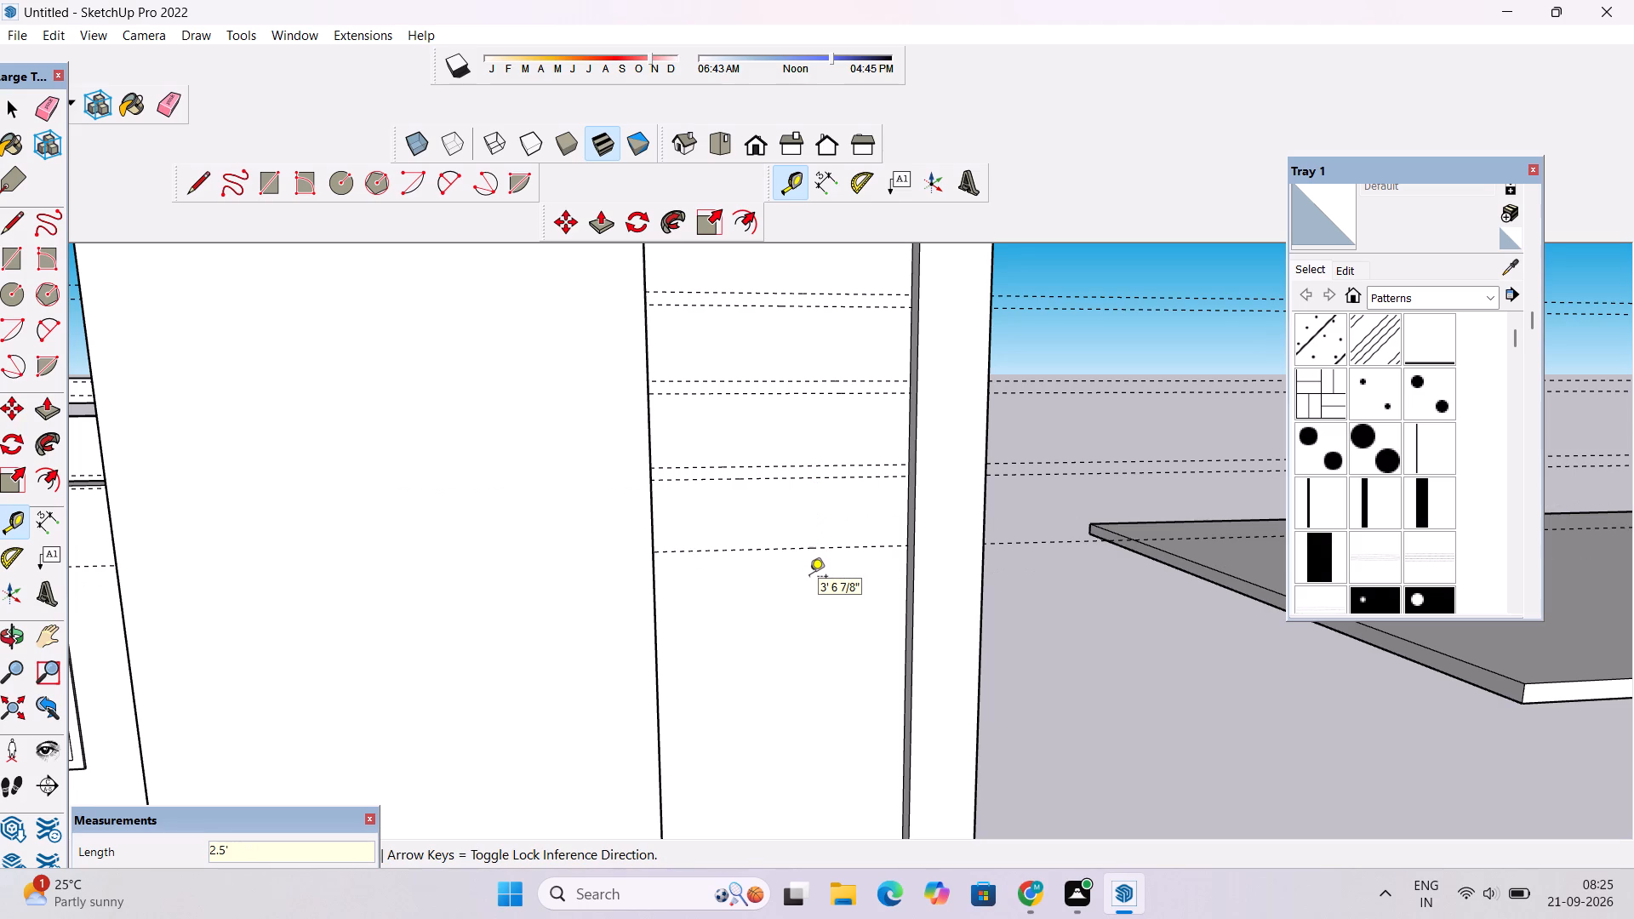
left_click(852, 547)
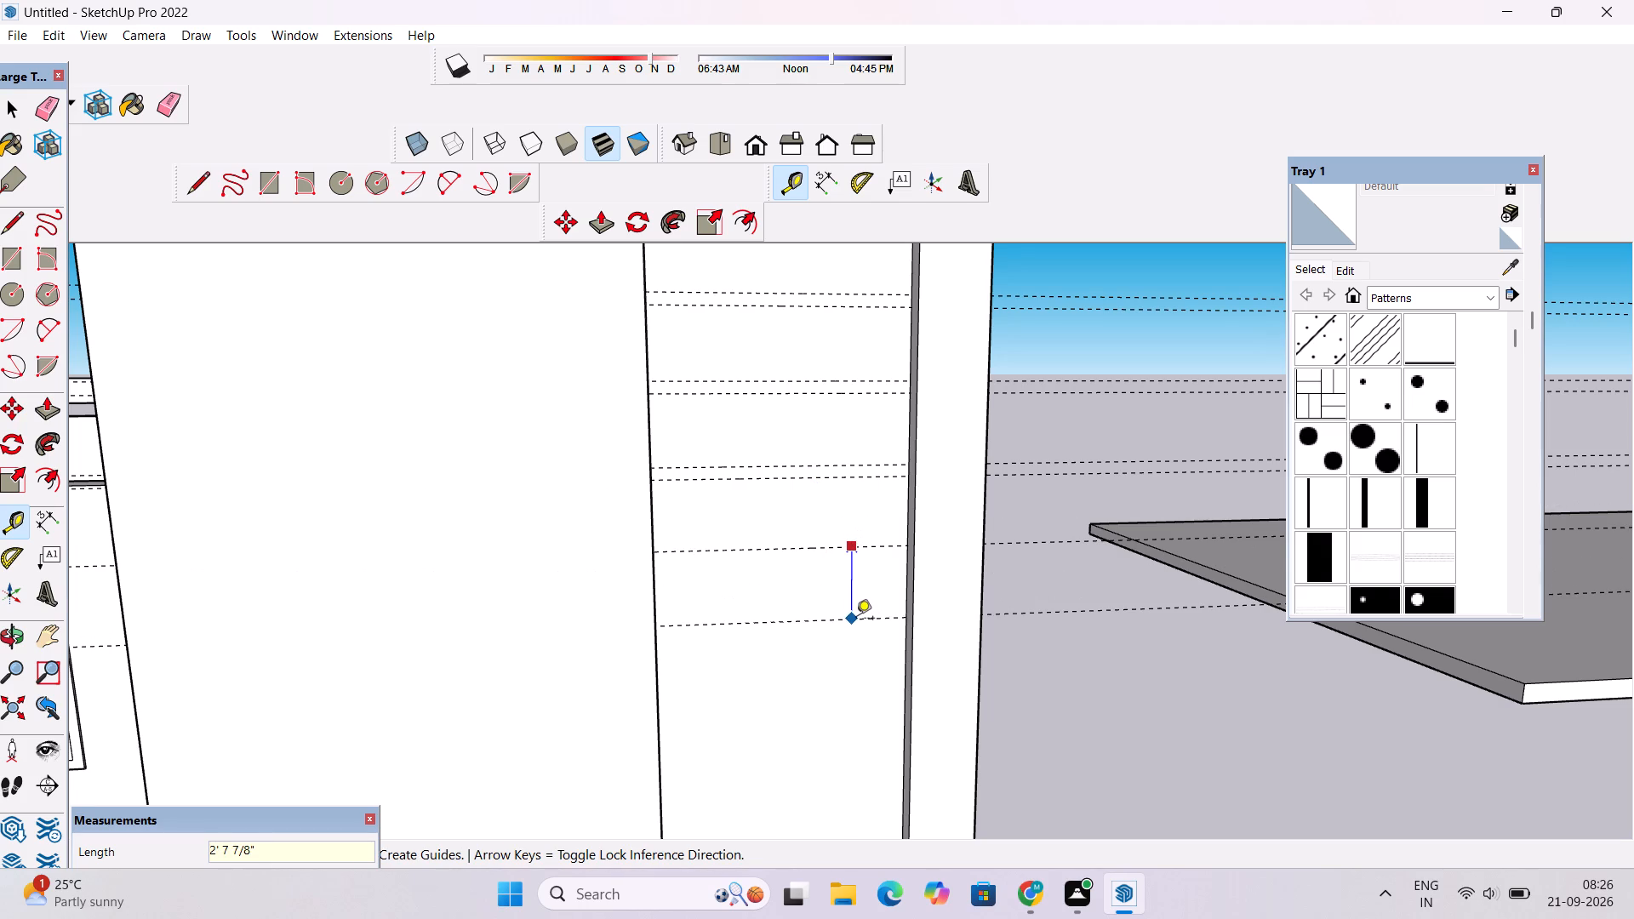
type("5\"")
key("Return")
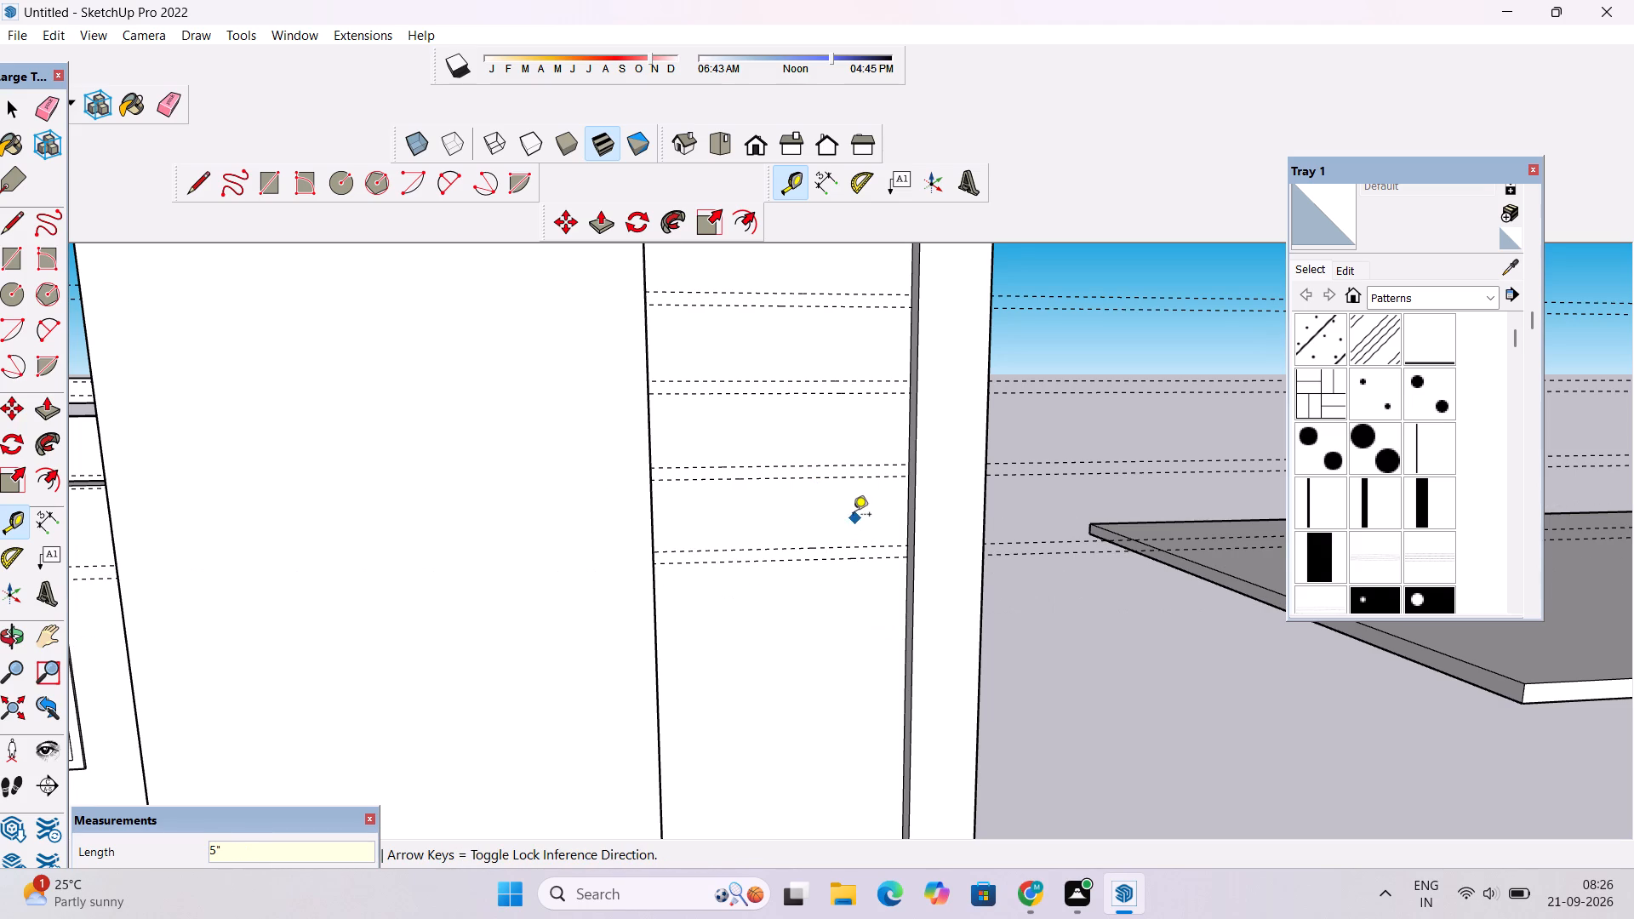
Place a guide 2.5' below the lowest guide of the fourth pair on the recessed strip.
scroll(853, 516, "down", 5)
scroll(829, 628, "up", 4)
scroll(746, 567, "up", 3)
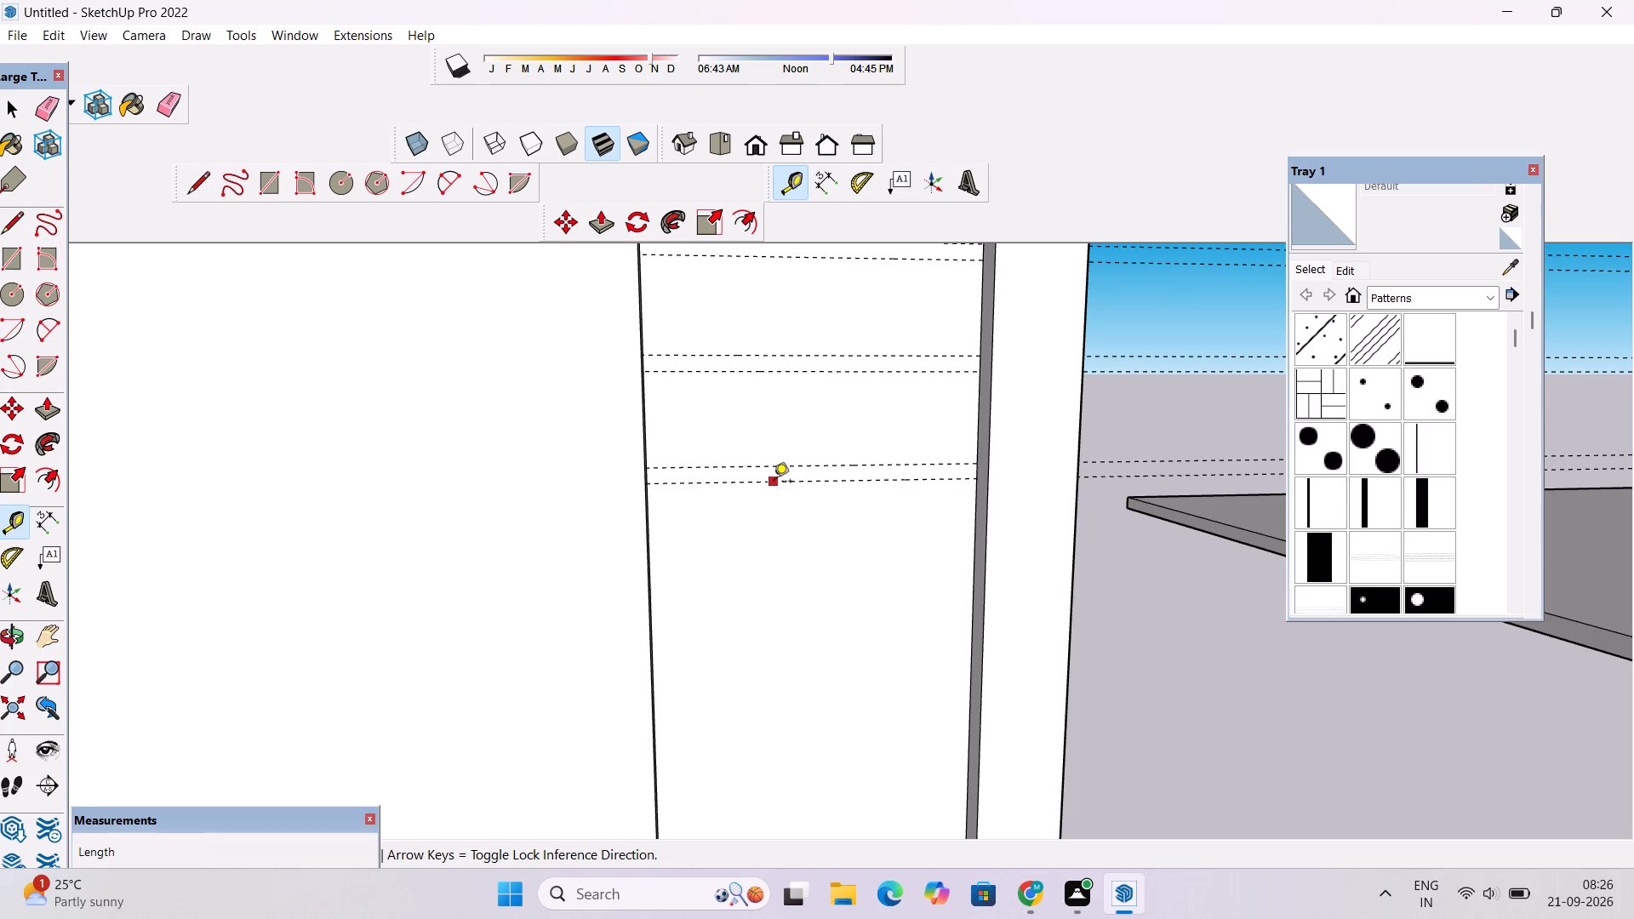
left_click(774, 482)
type("2.5'")
key("Return")
scroll(754, 612, "down", 2)
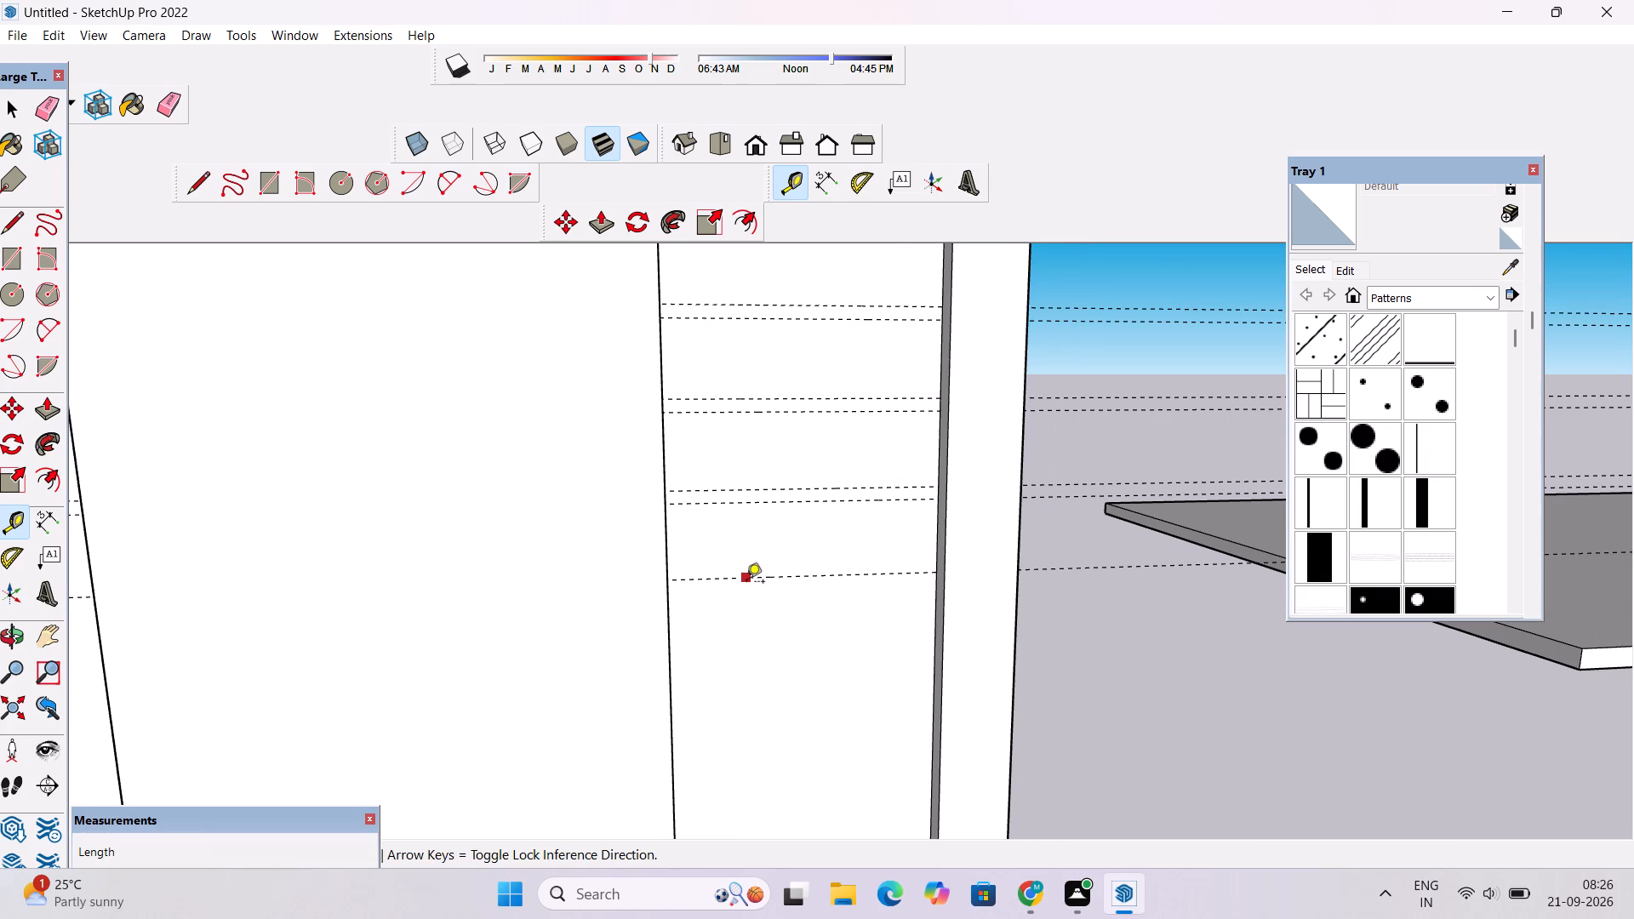
Place a guide 5" below the lowest guide on the recessed strip to complete the fifth pair.
left_click(746, 583)
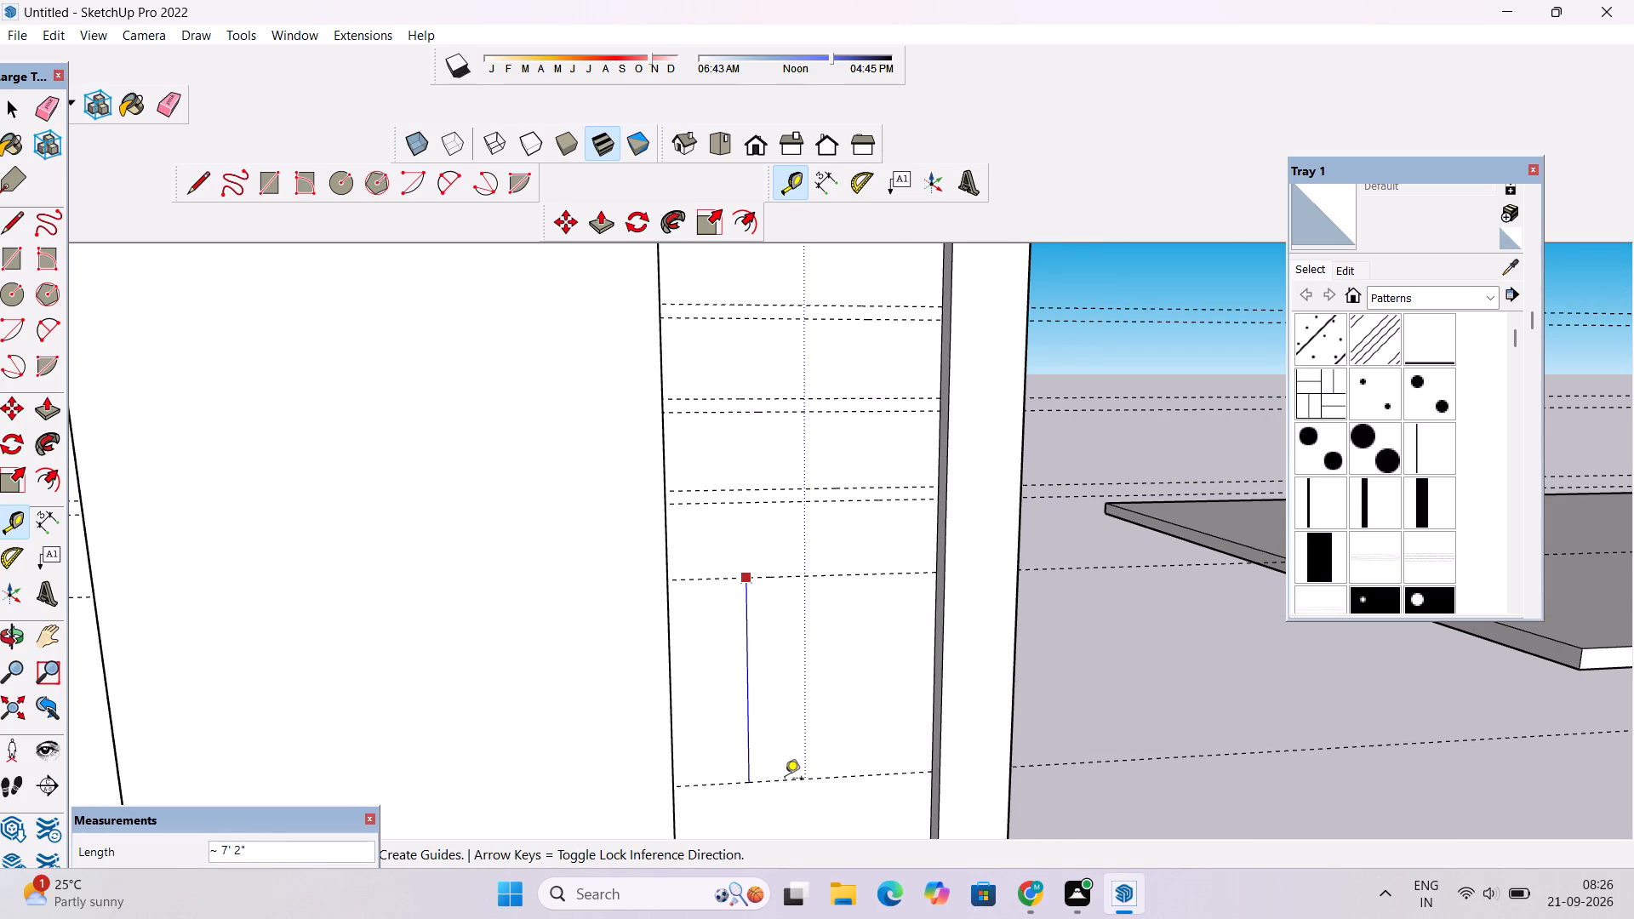
type("5\"")
key("Return")
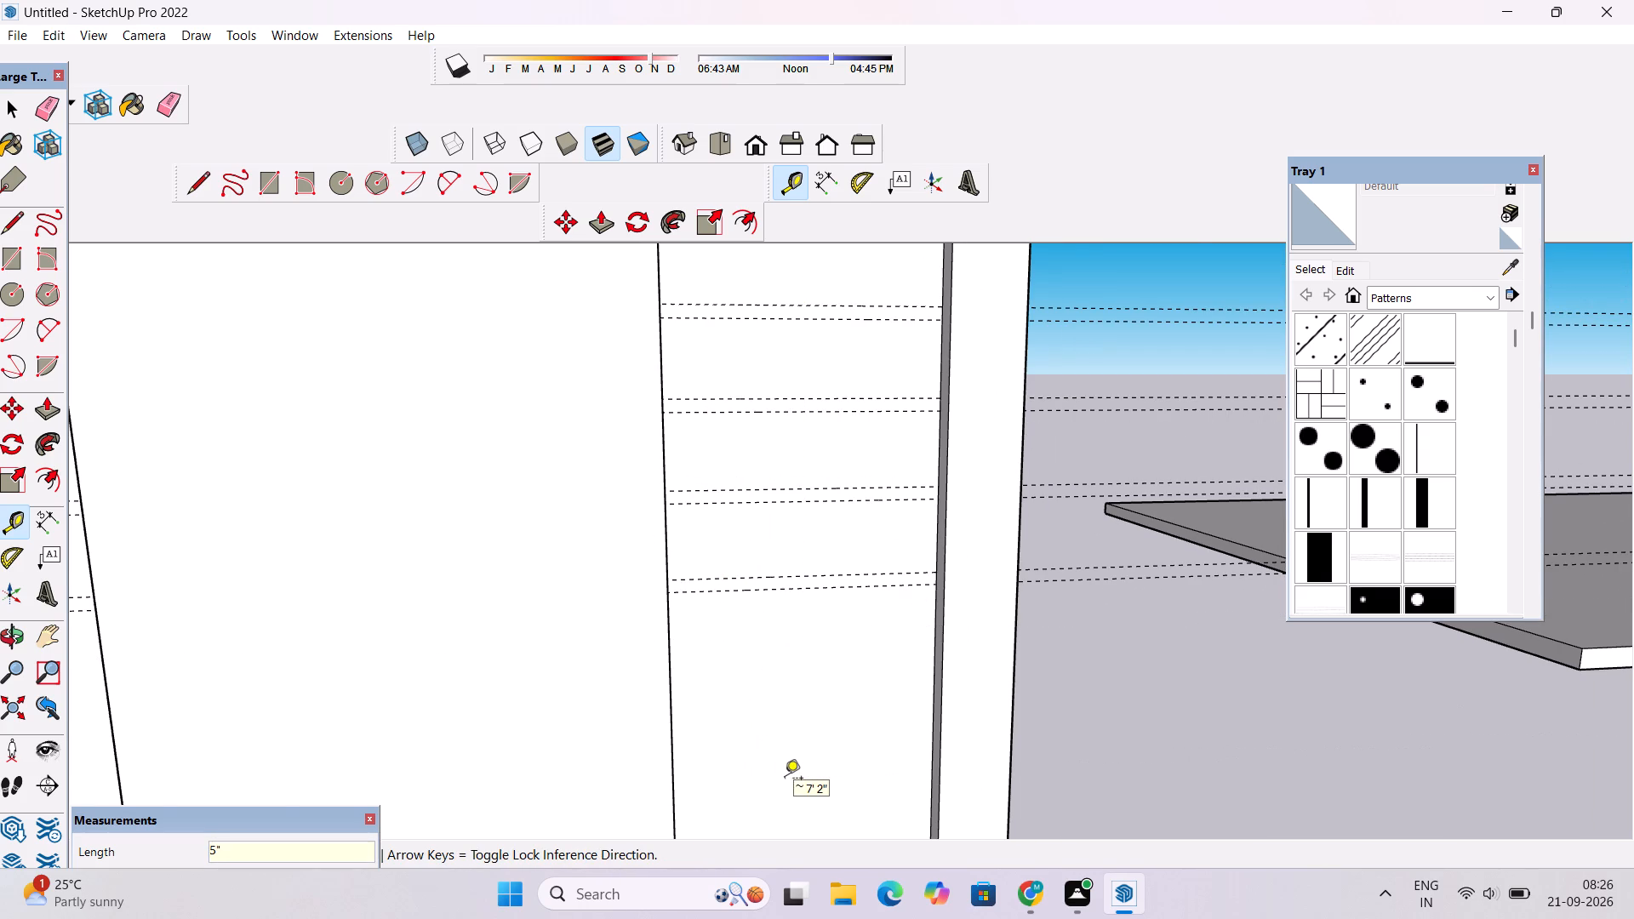
Add a sixth guide pair on the recessed strip: one 2.5' below the lowest guide and another 5" under it.
scroll(724, 711, "down", 8)
scroll(725, 468, "down", 10)
scroll(731, 645, "up", 6)
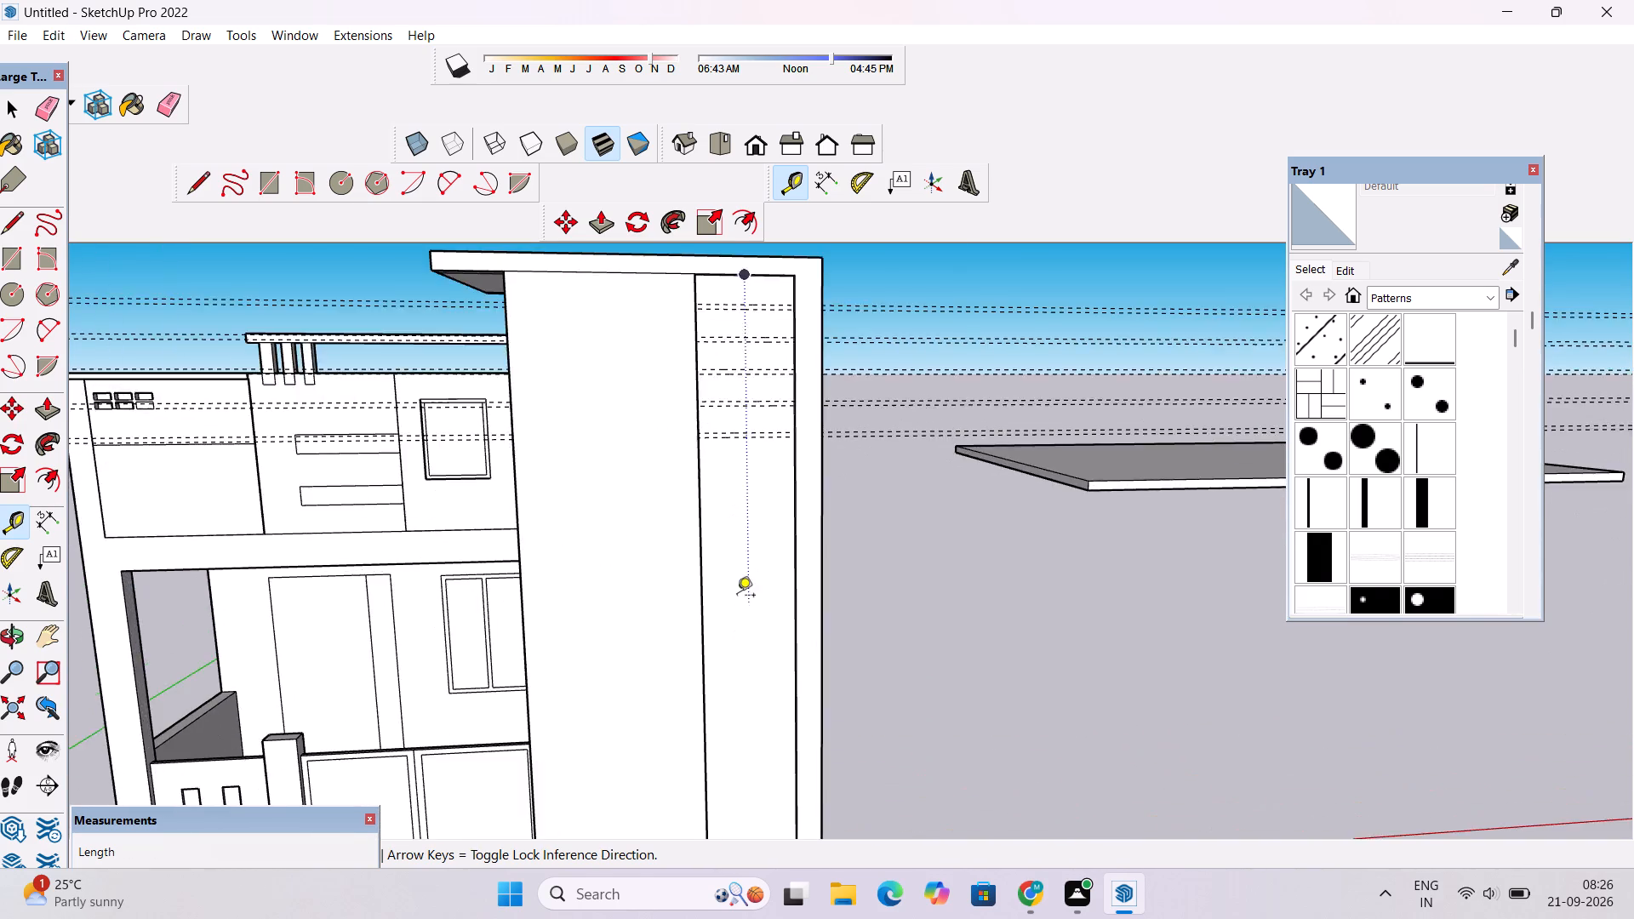
scroll(737, 596, "up", 3)
scroll(716, 420, "up", 3)
scroll(798, 348, "up", 8)
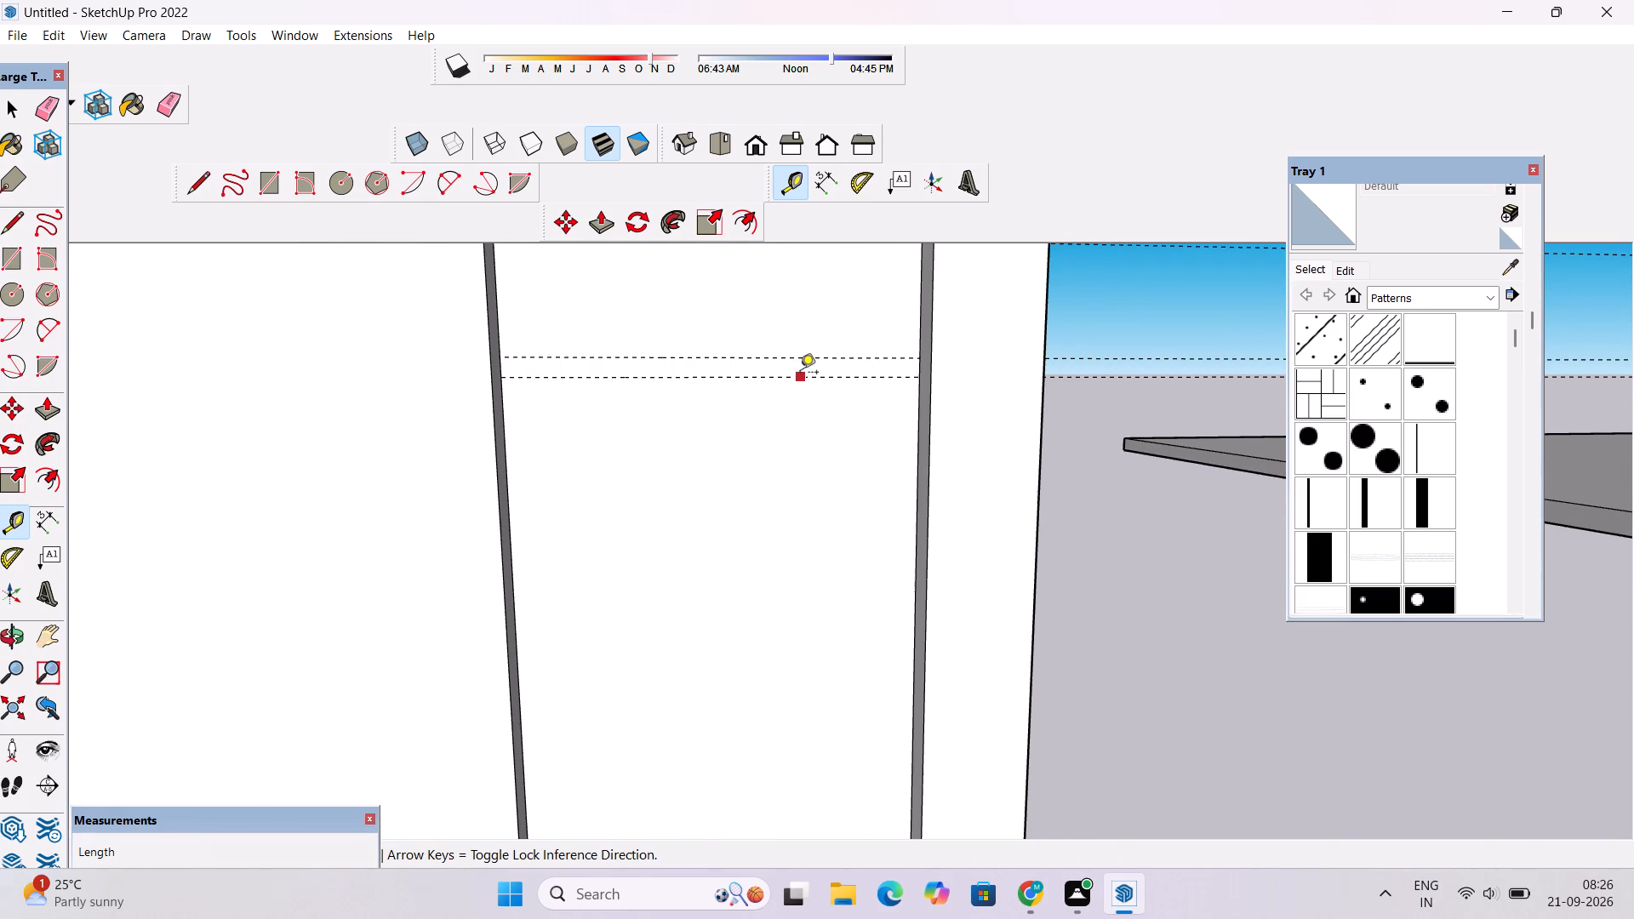
left_click(800, 378)
type("2.5'")
key("Return")
scroll(790, 511, "down", 1)
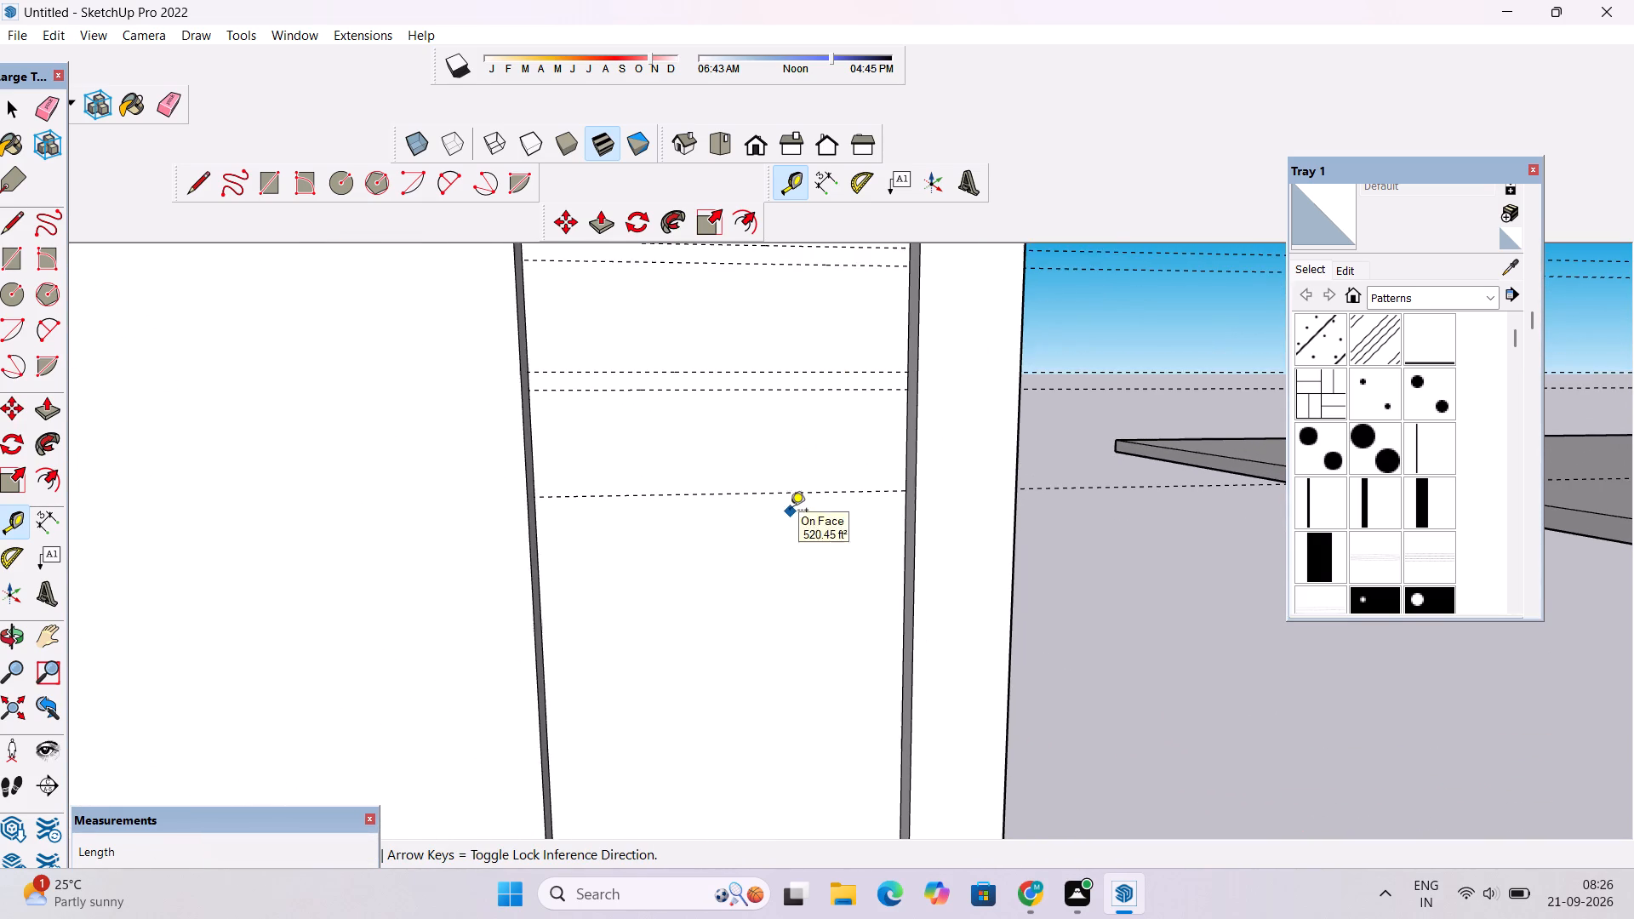
scroll(766, 494, "down", 3)
scroll(765, 491, "up", 4)
left_click(756, 497)
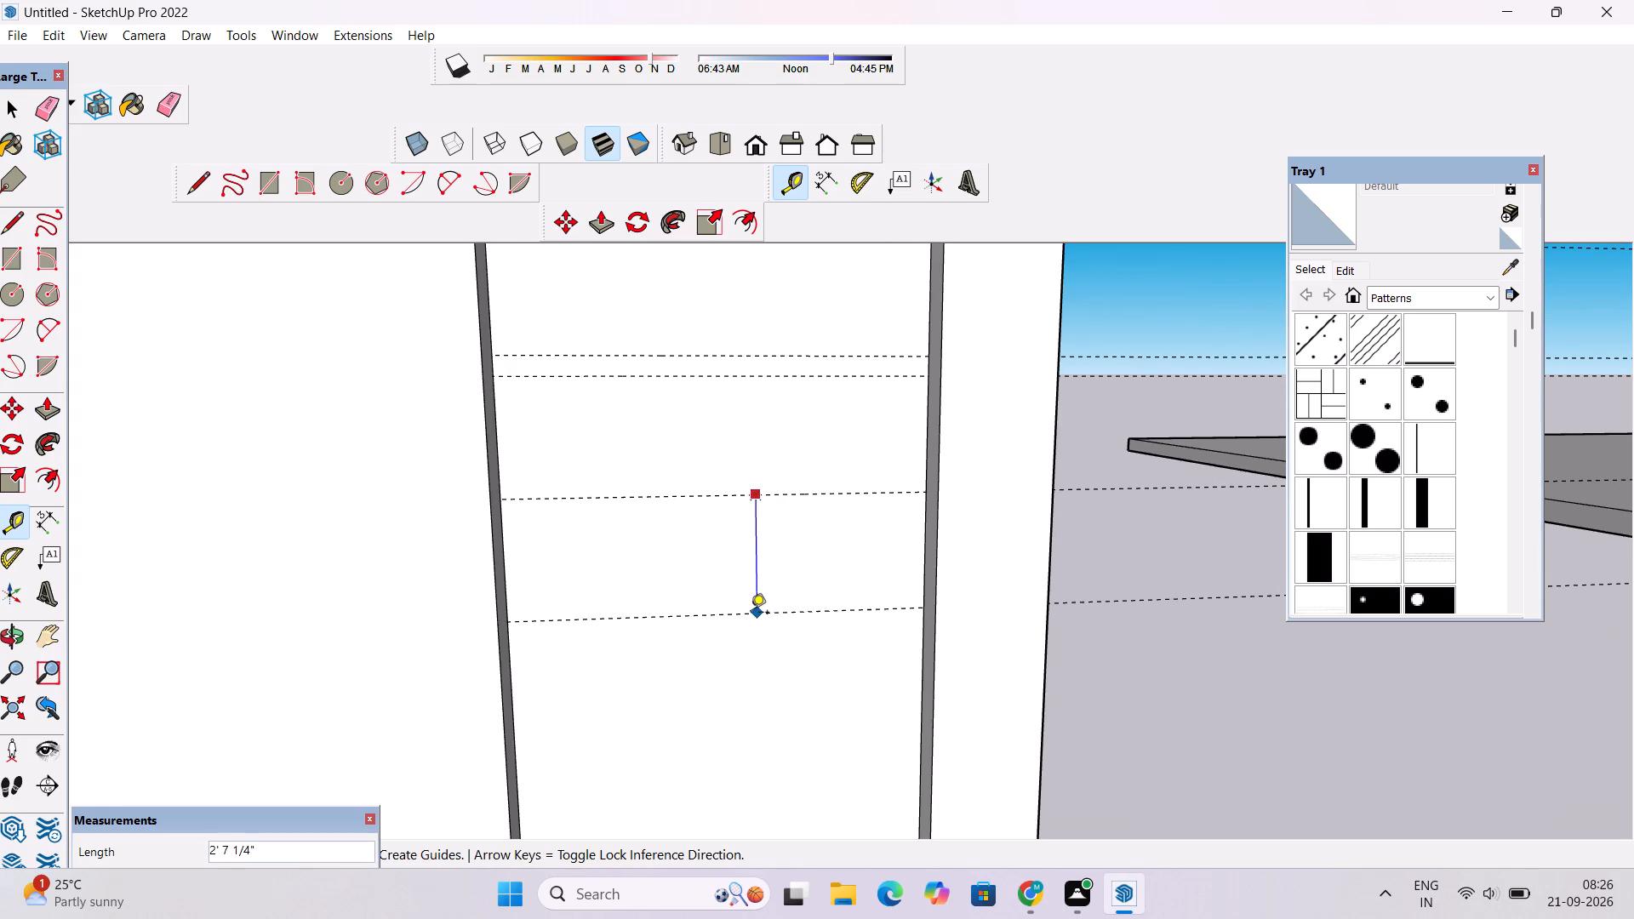
type("5\"")
key("Return")
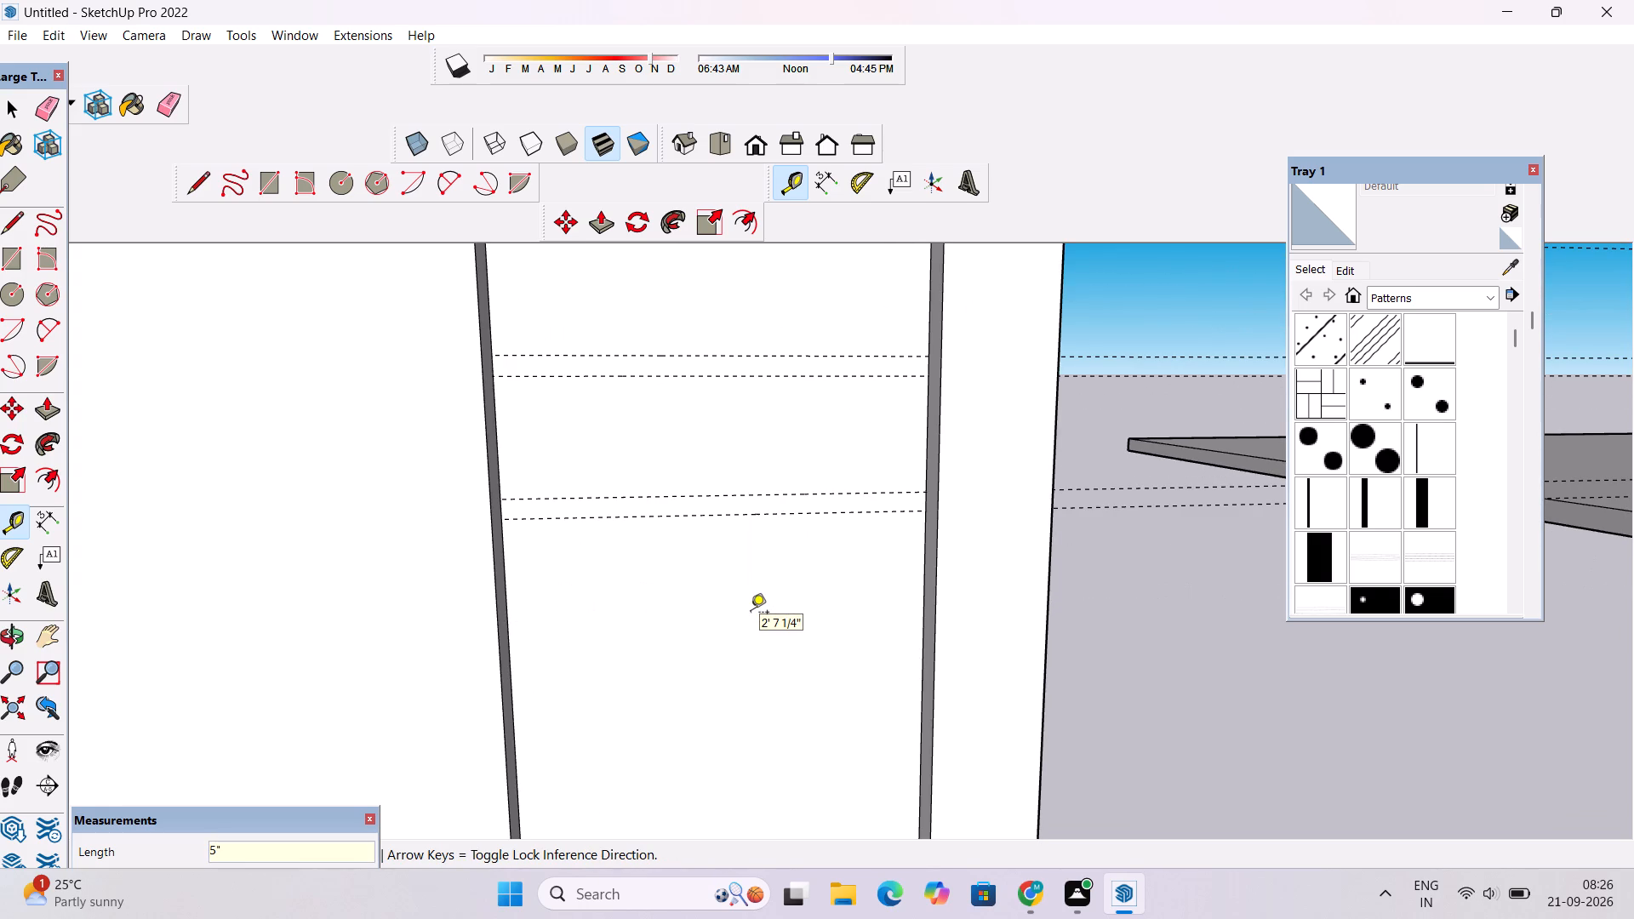
Add a seventh guide pair on the recessed strip: one 2.5' below the lowest guide and another 5" under it.
scroll(597, 374, "down", 3)
scroll(696, 507, "up", 3)
left_click(666, 474)
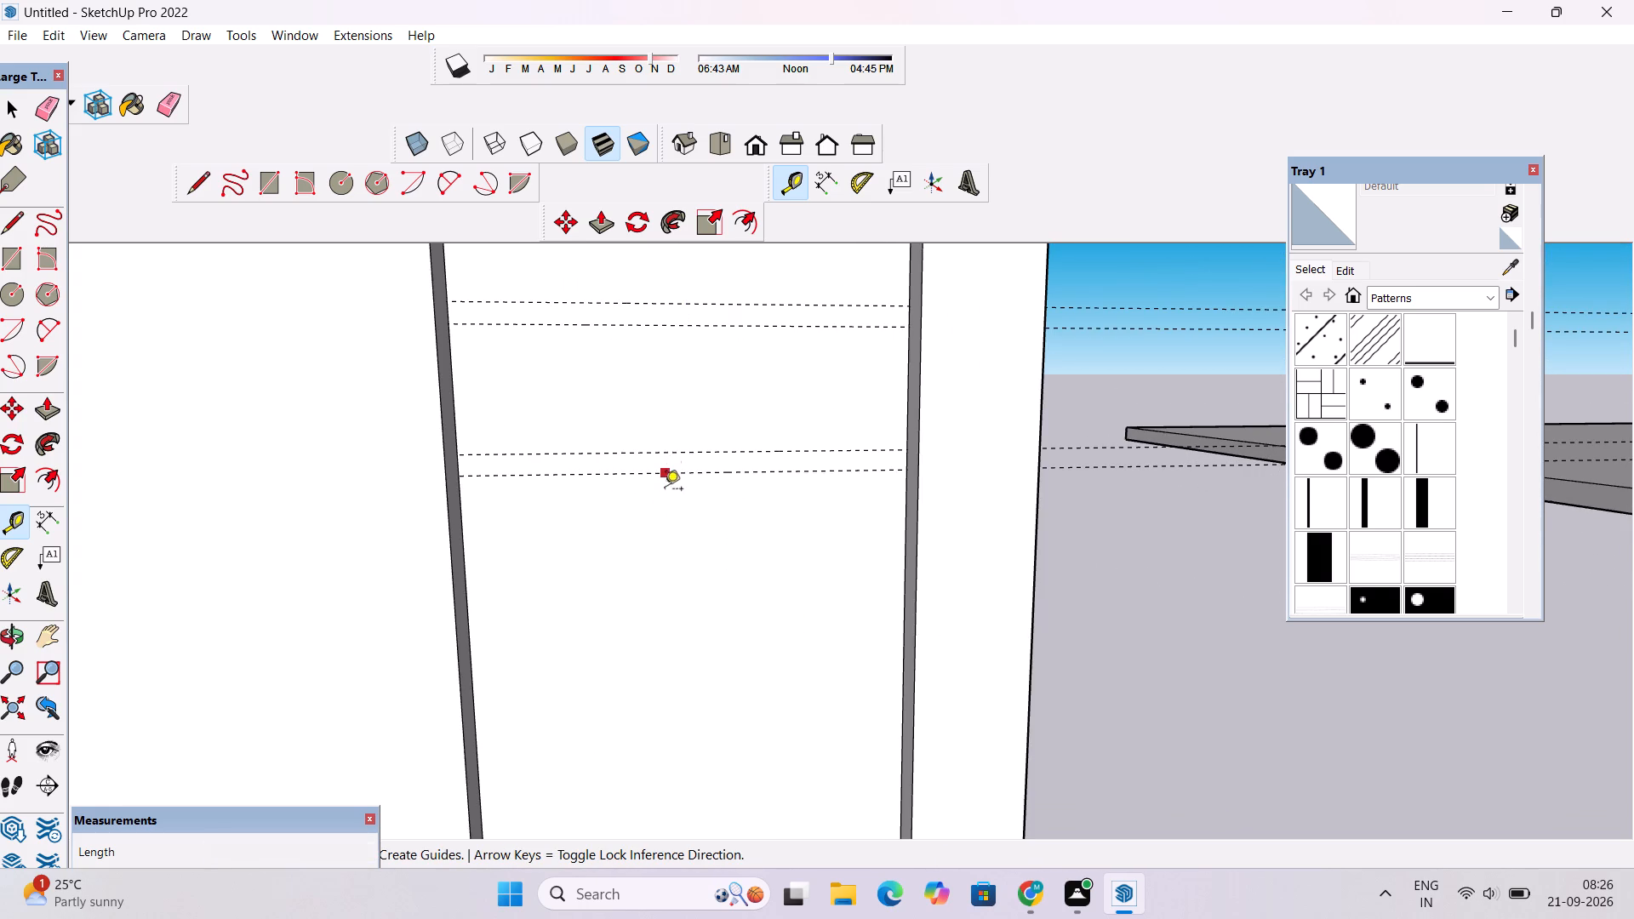
type("2.5'")
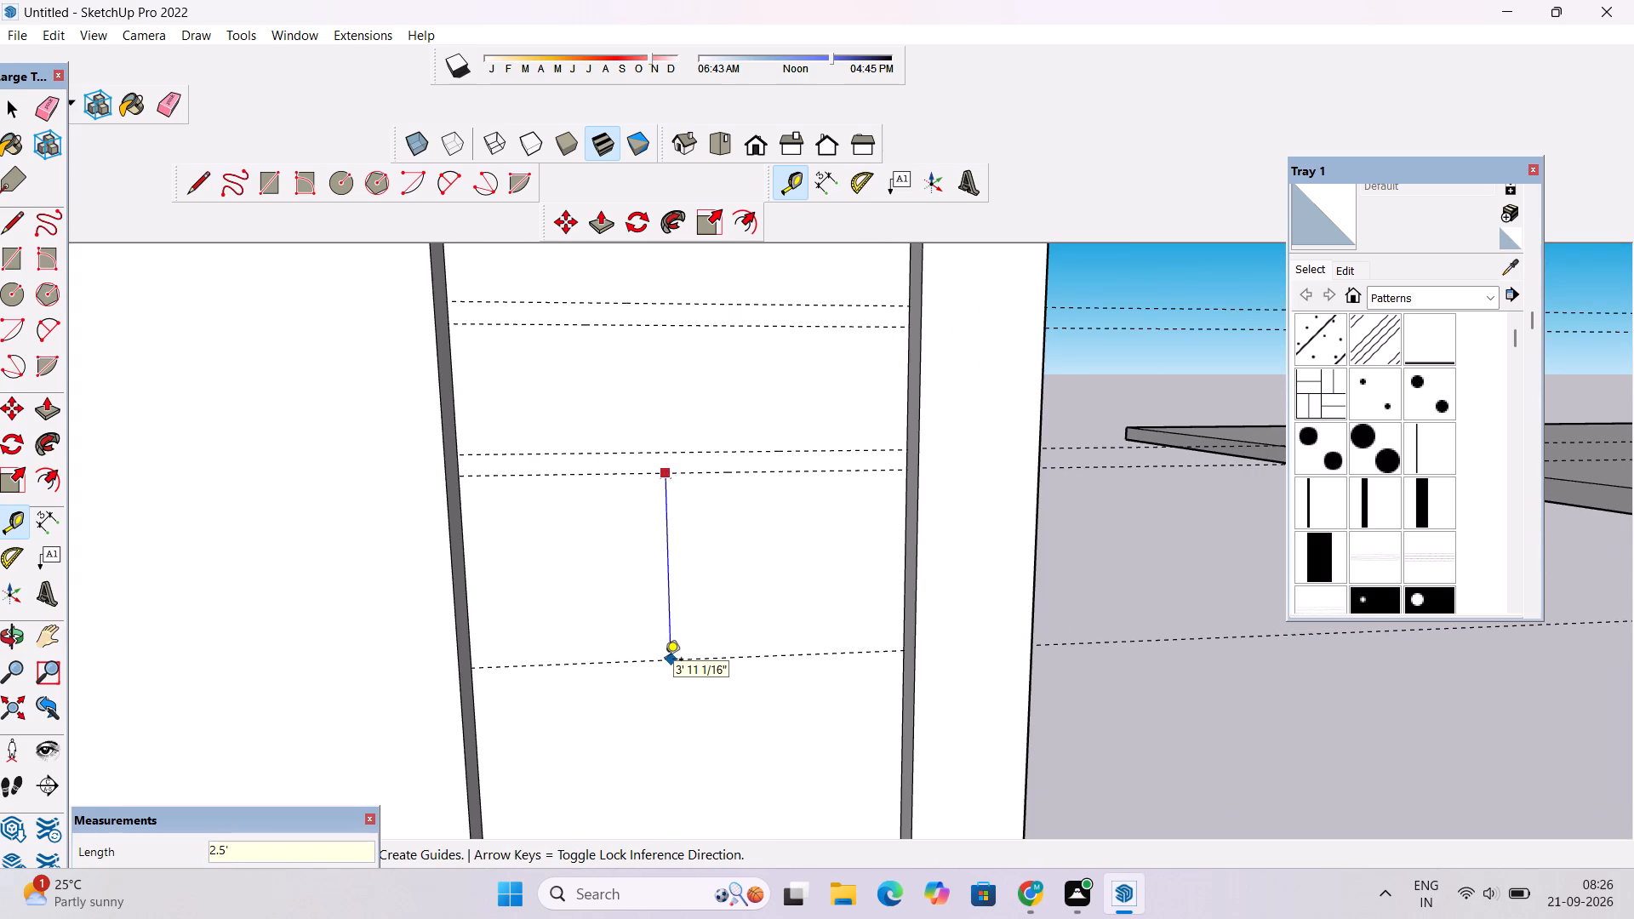
key("Return")
left_click(742, 594)
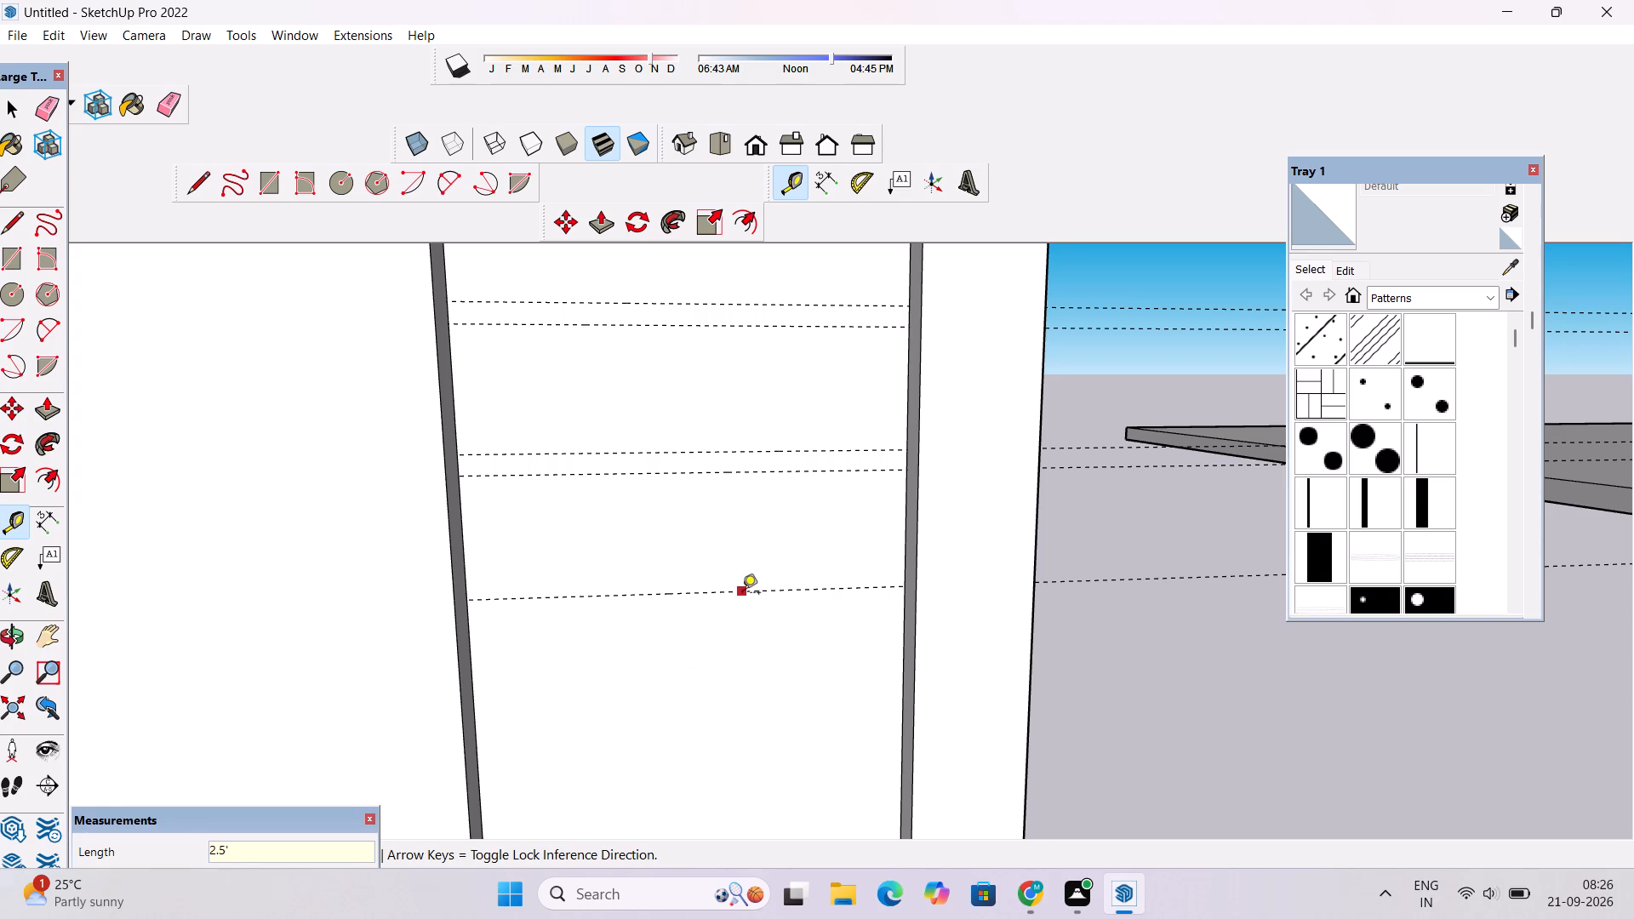
type("5\"")
key("Return")
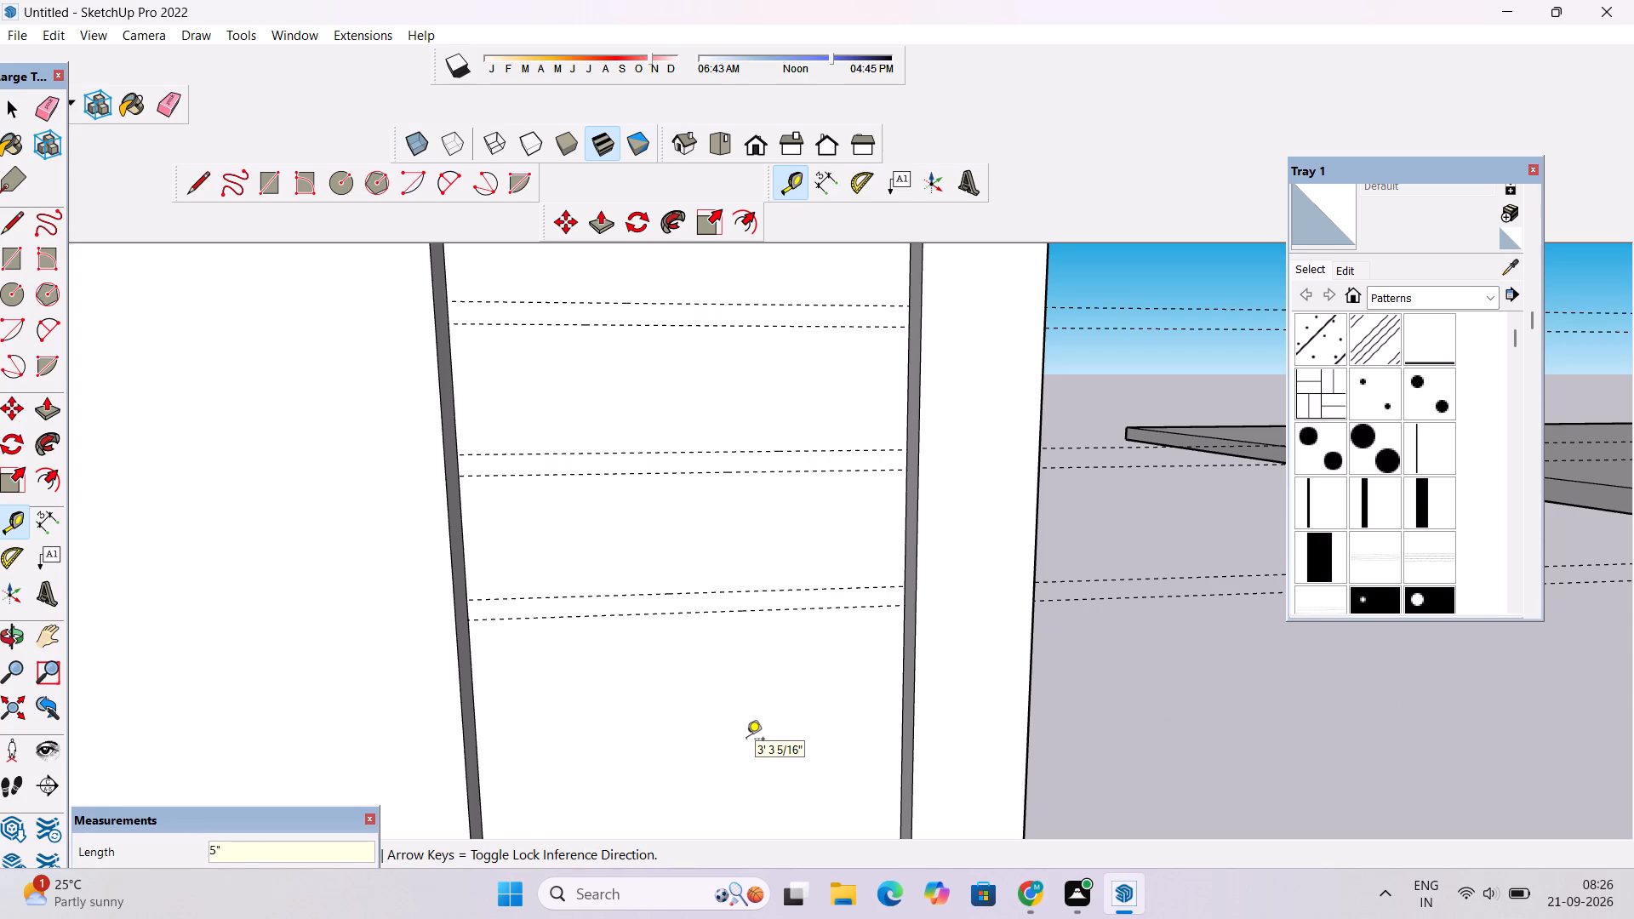
Add an eighth guide pair on the recessed strip: one 2.5' below the lowest guide and another 5" under it.
scroll(480, 591, "down", 4)
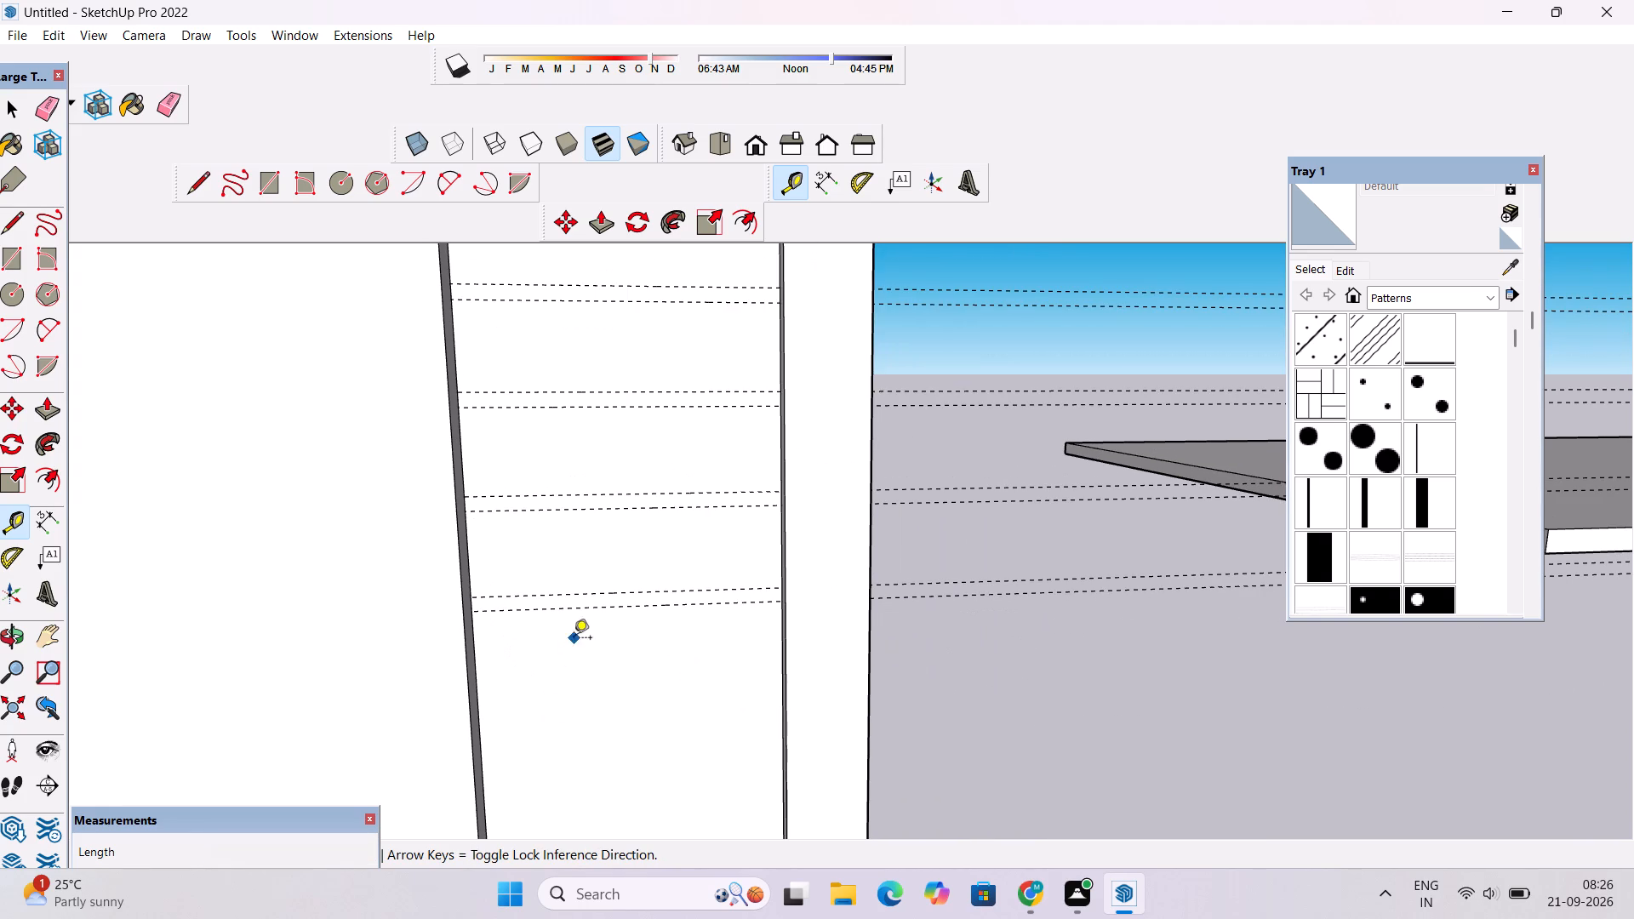
left_click(580, 610)
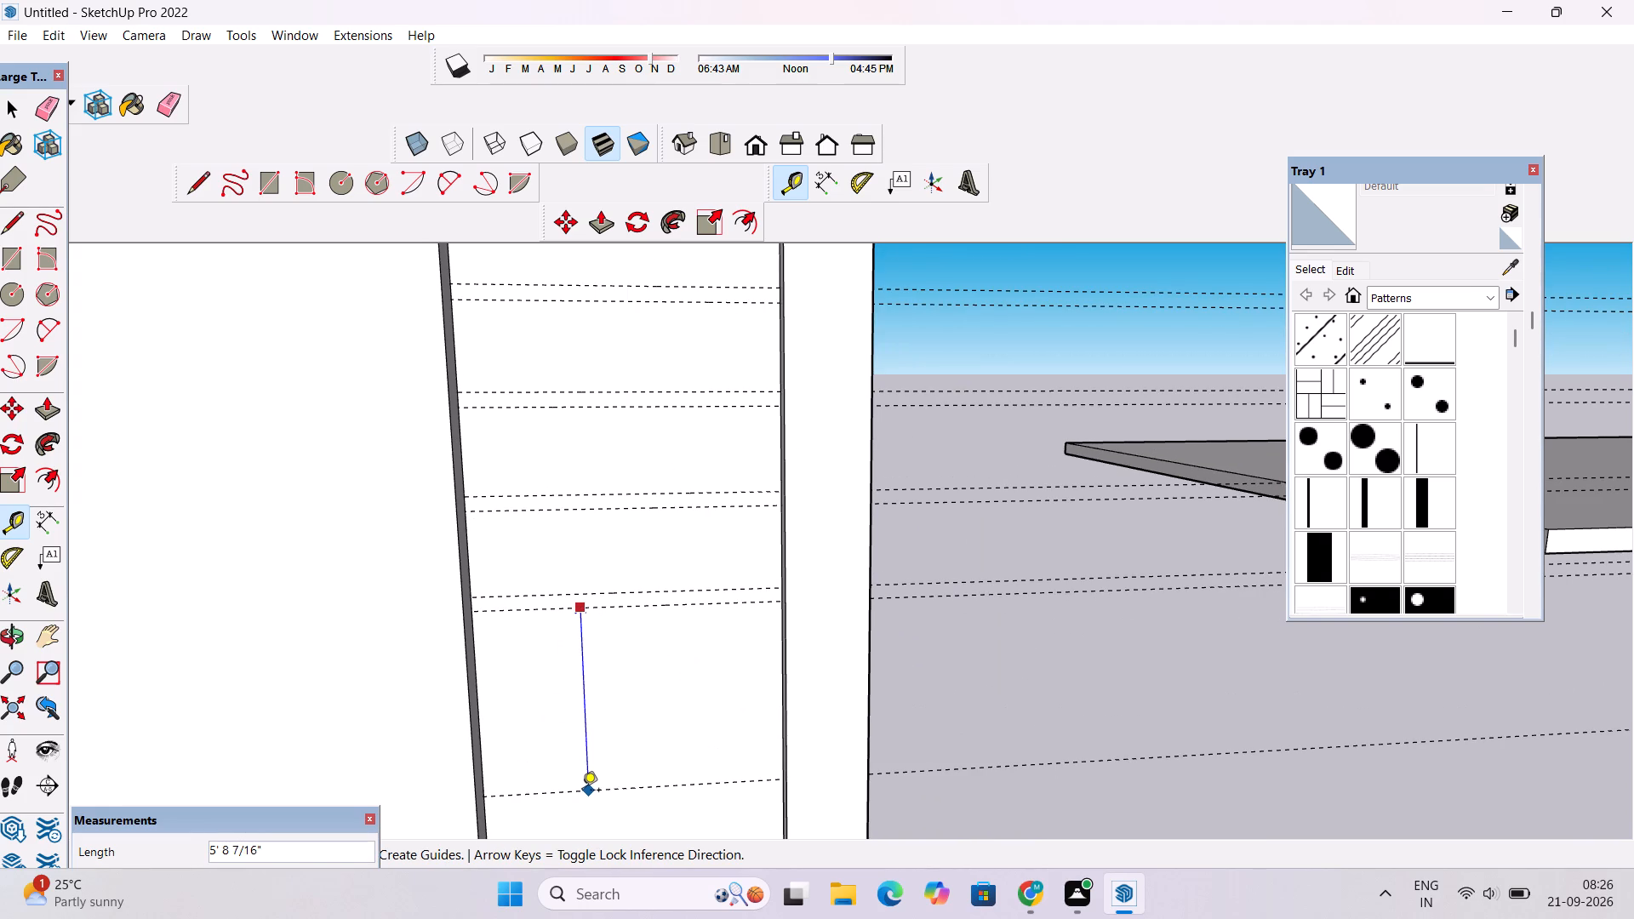
type("2.5'")
key("Return")
scroll(477, 228, "down", 2)
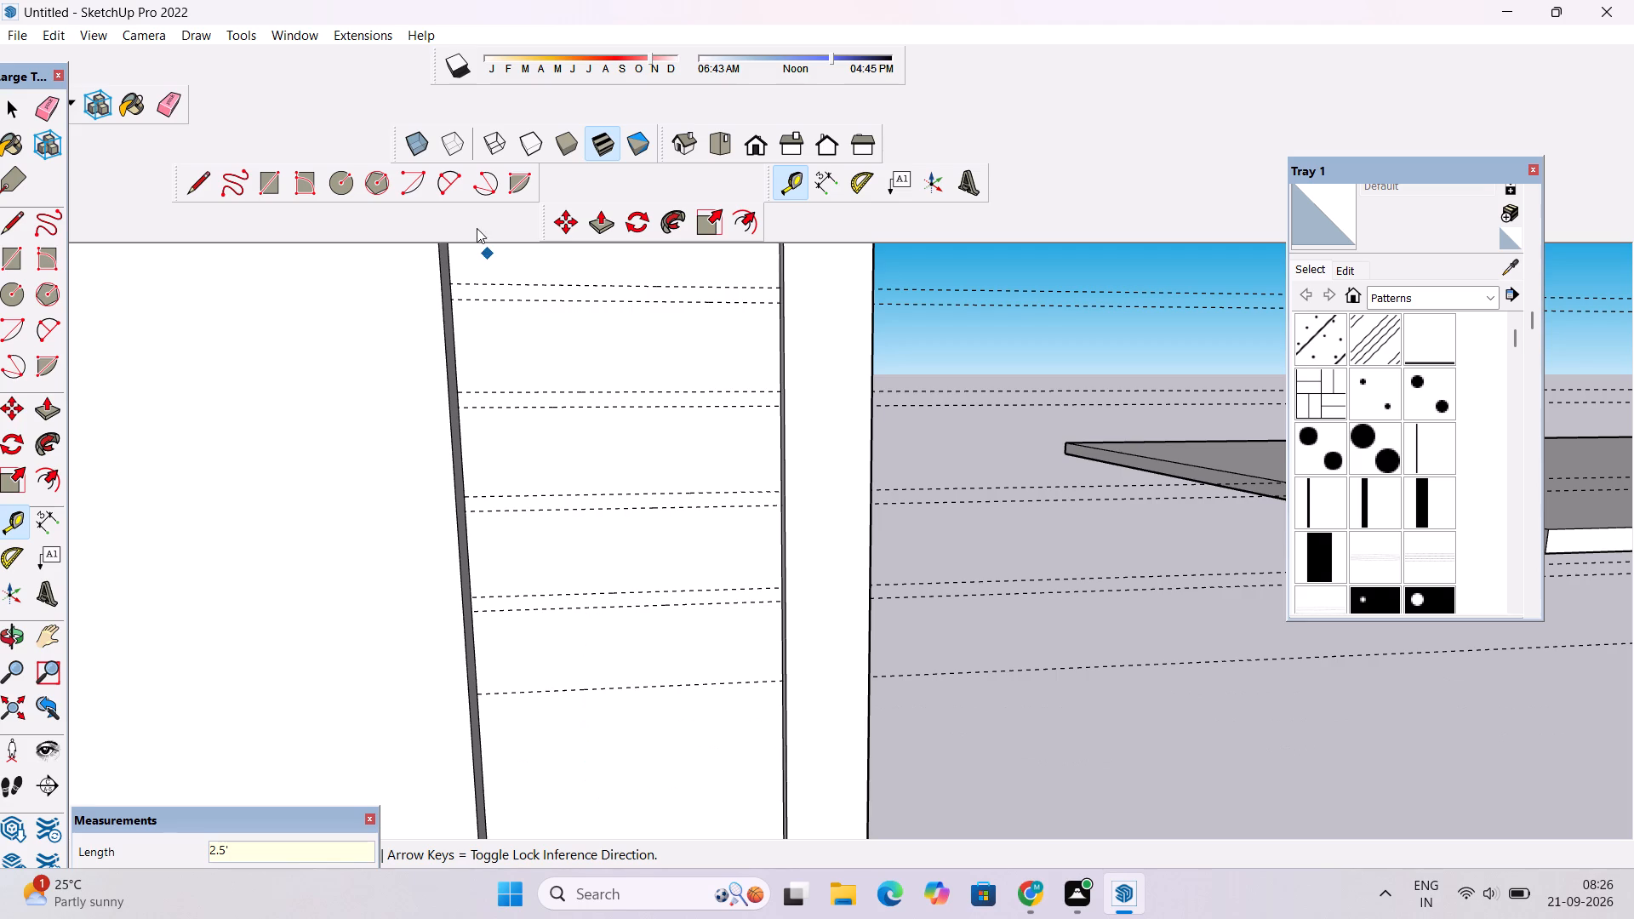
scroll(588, 485, "down", 9)
scroll(637, 618, "up", 10)
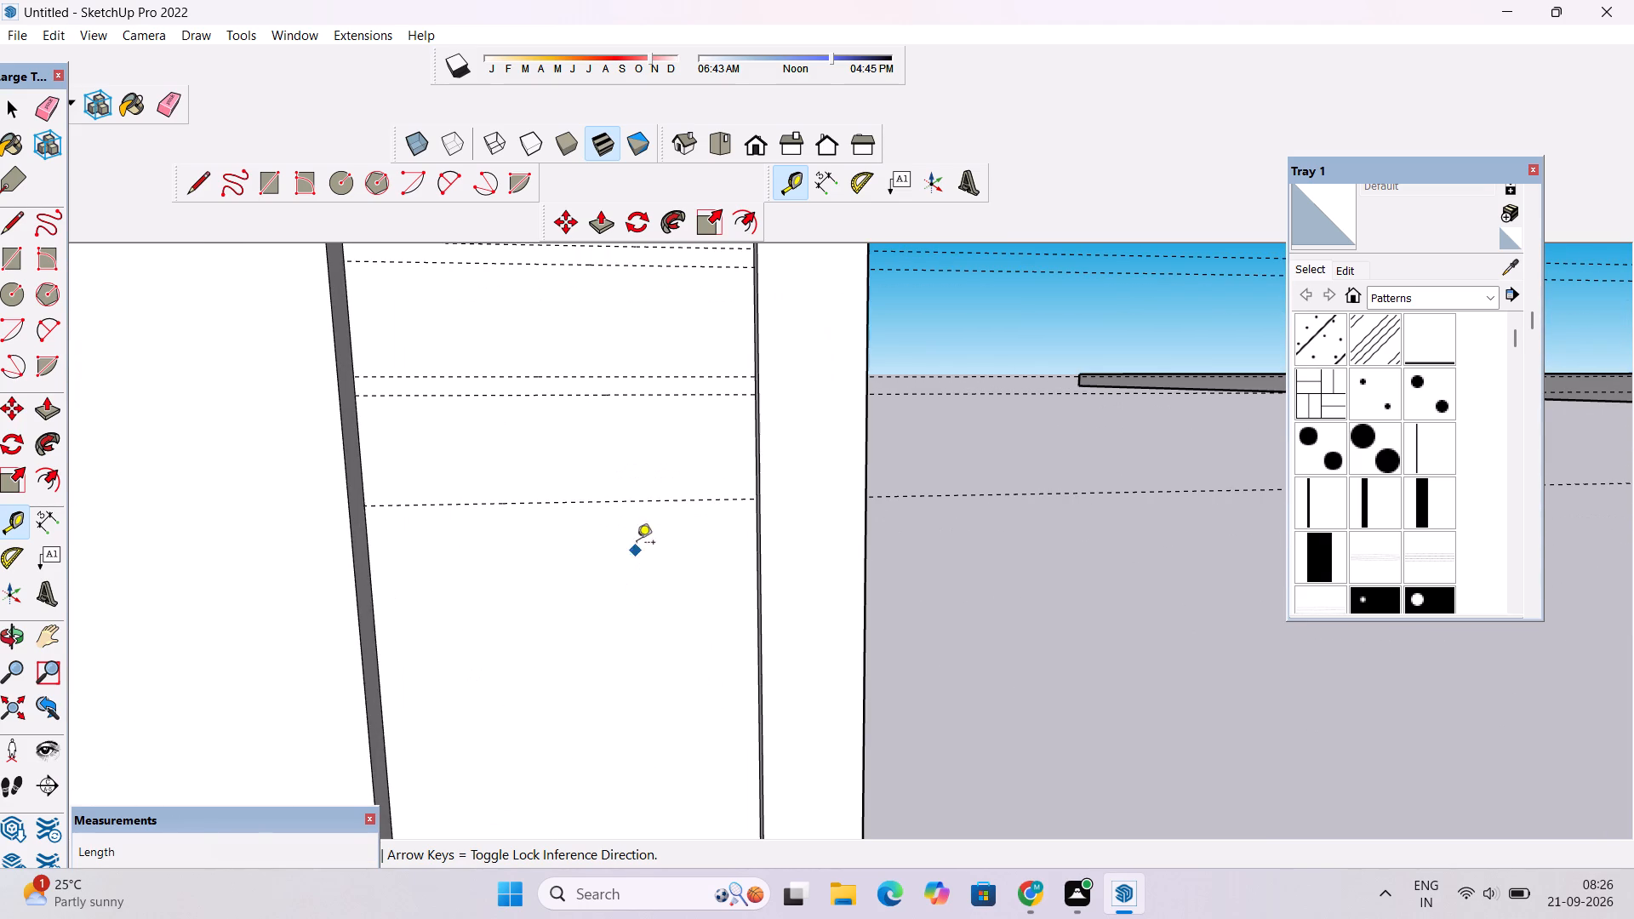
left_click(649, 499)
type("5\"")
key("Return")
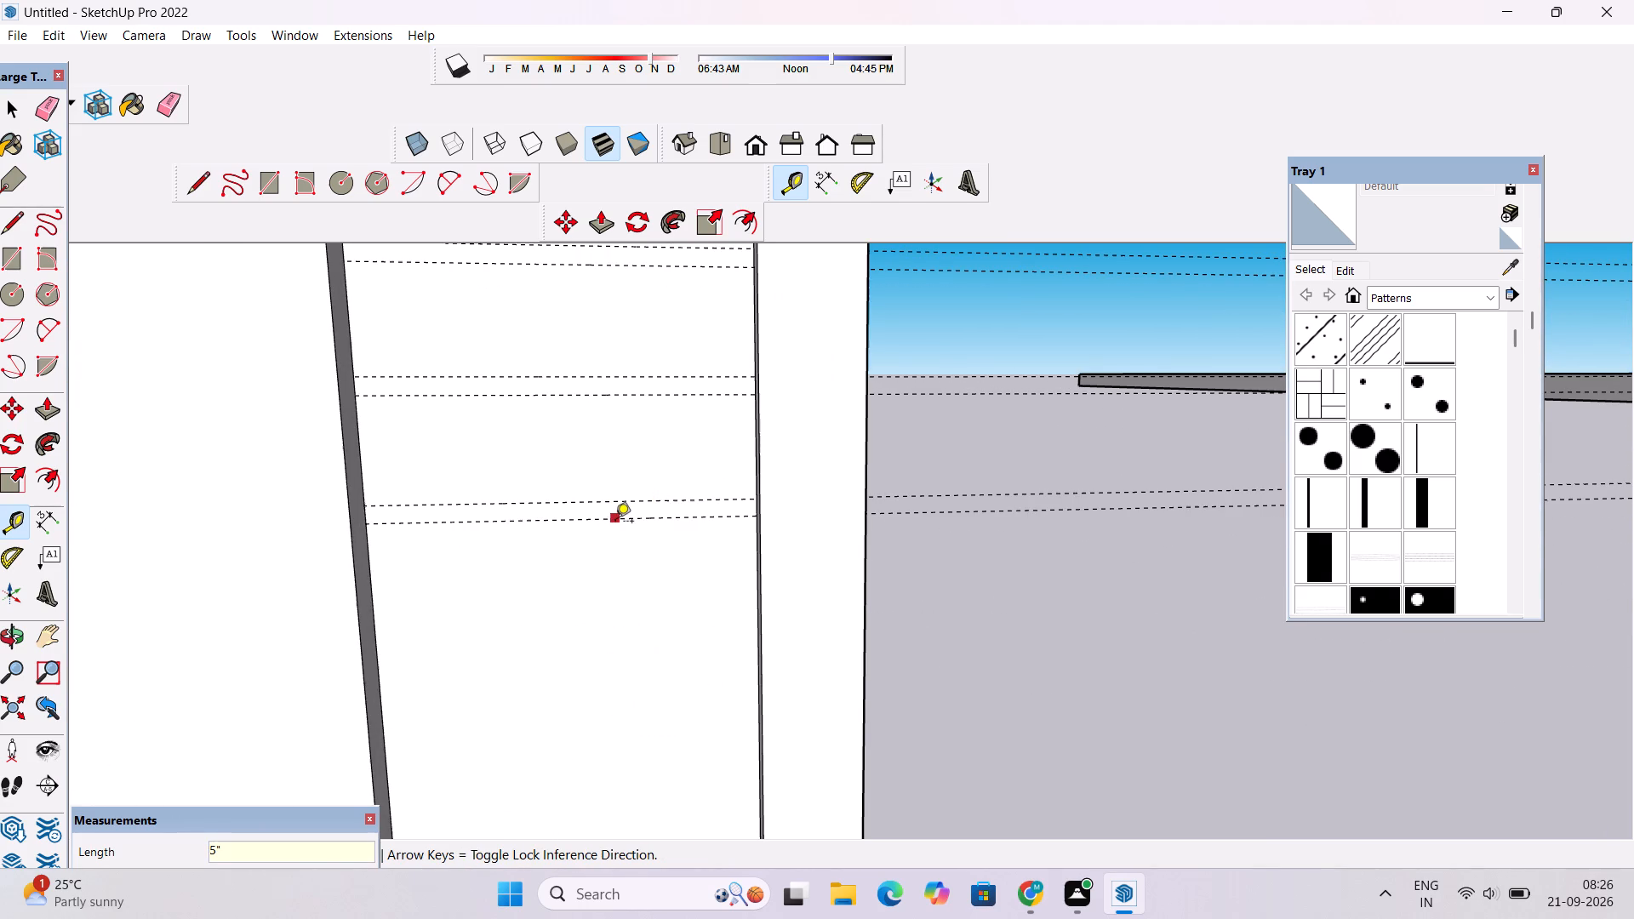
Add a ninth guide pair on the recessed strip: one 2.5' below the lowest guide and another 5" under it.
left_click(617, 522)
type("2.5'")
key("Return")
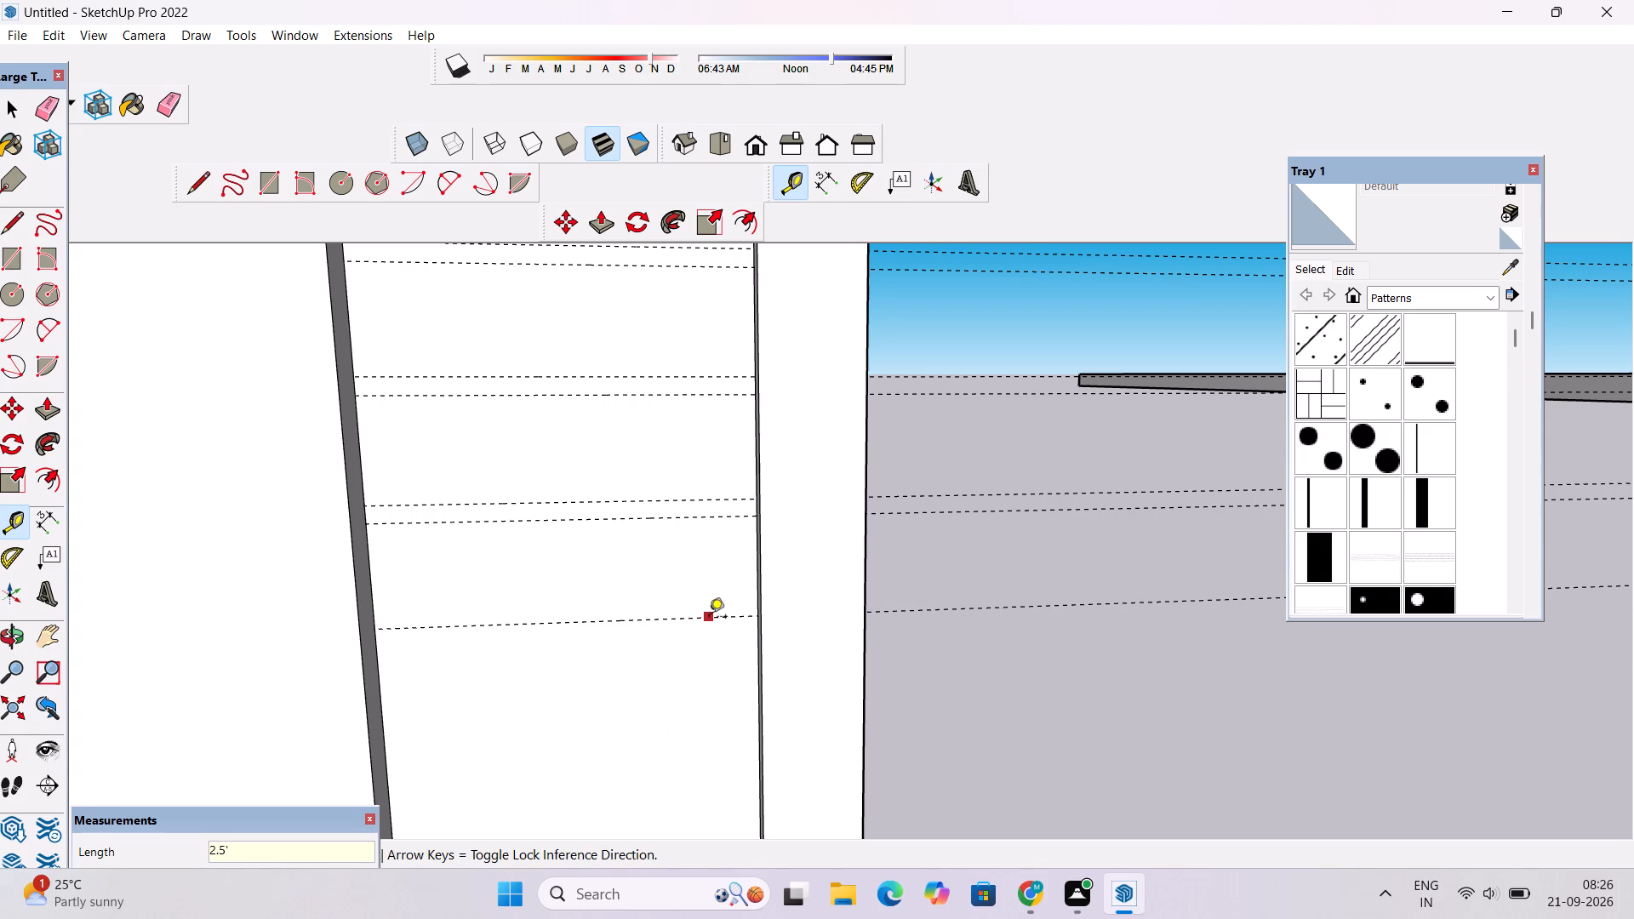
left_click(709, 618)
scroll(722, 711, "down", 1)
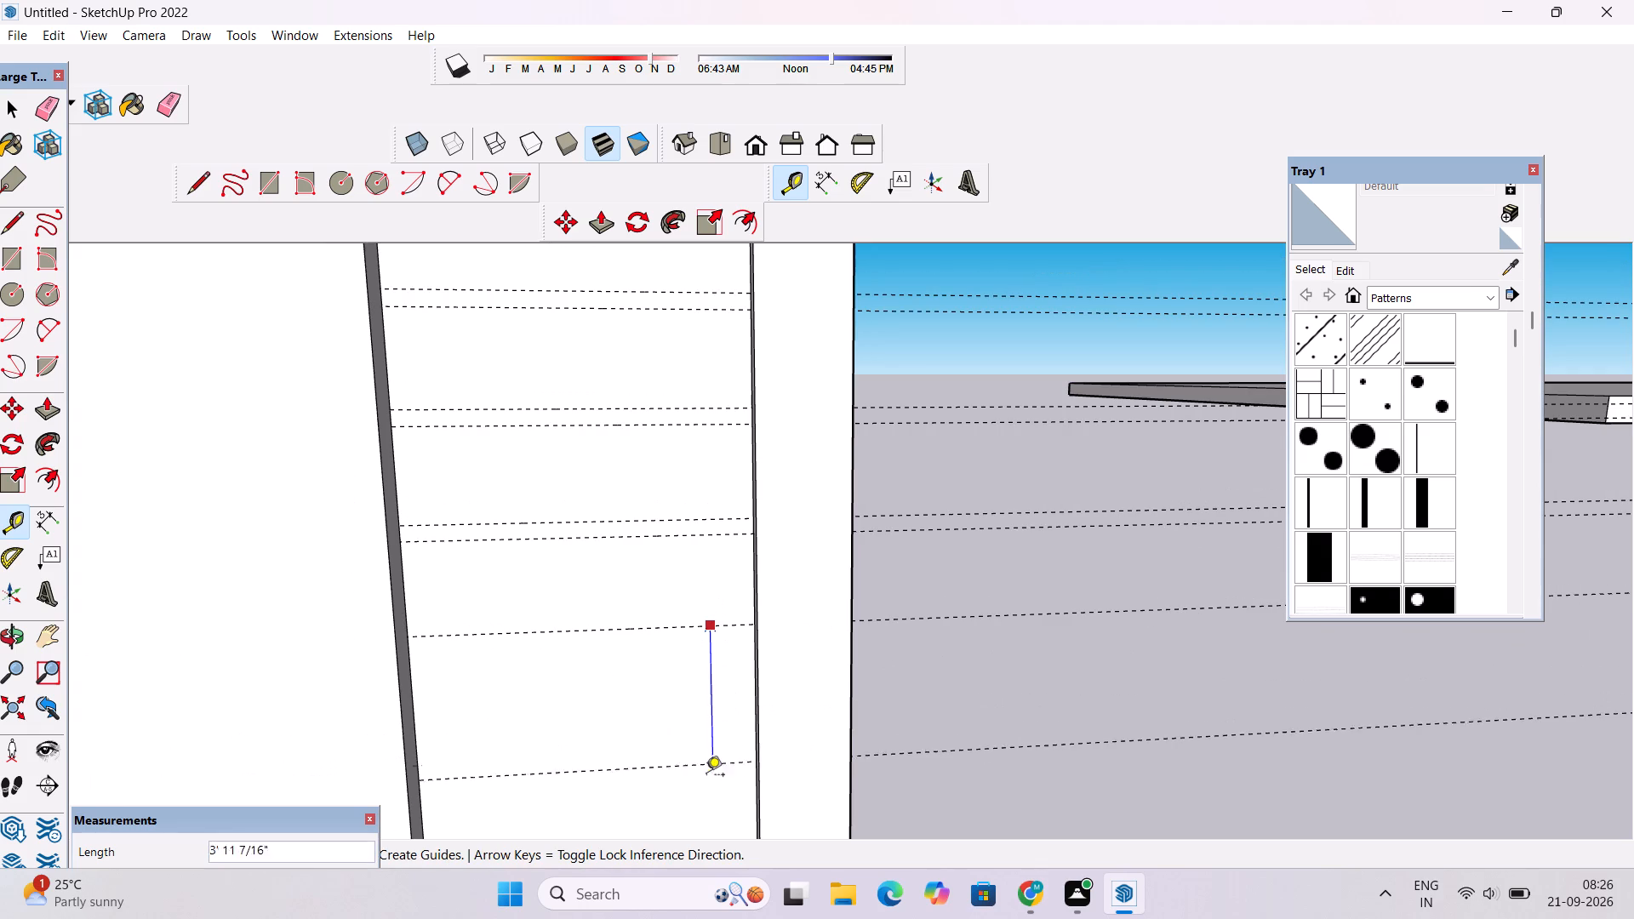
type("5\"")
key("Return")
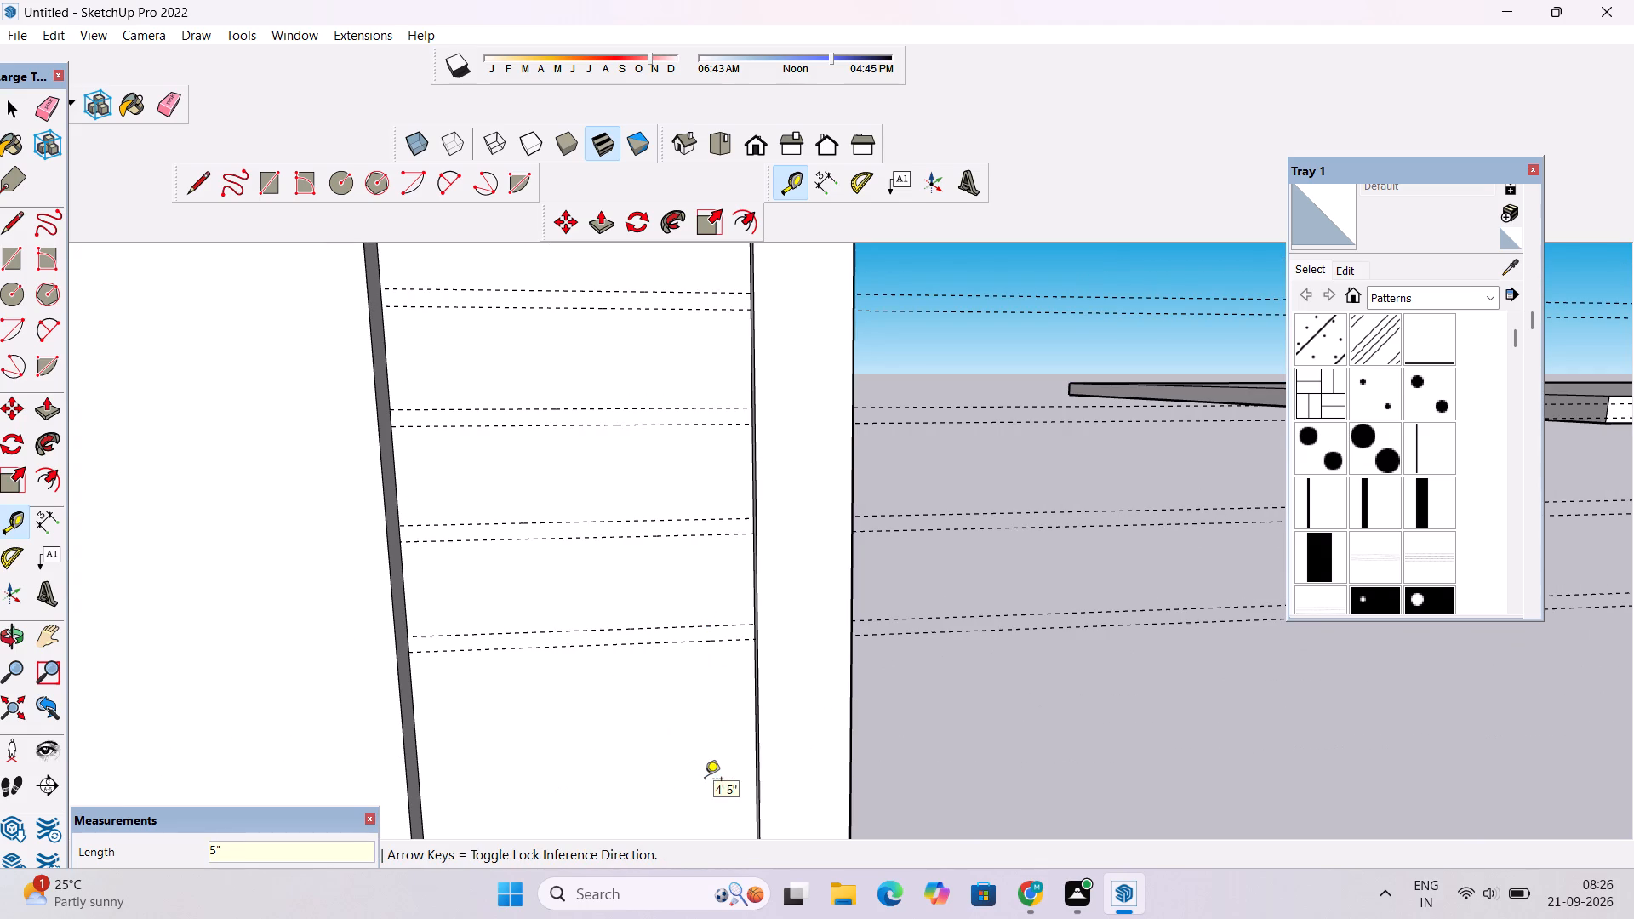
Add a tenth guide pair on the recessed strip: one 2.5' below the lowest guide and another 5" under it.
scroll(615, 432, "down", 13)
scroll(637, 616, "up", 4)
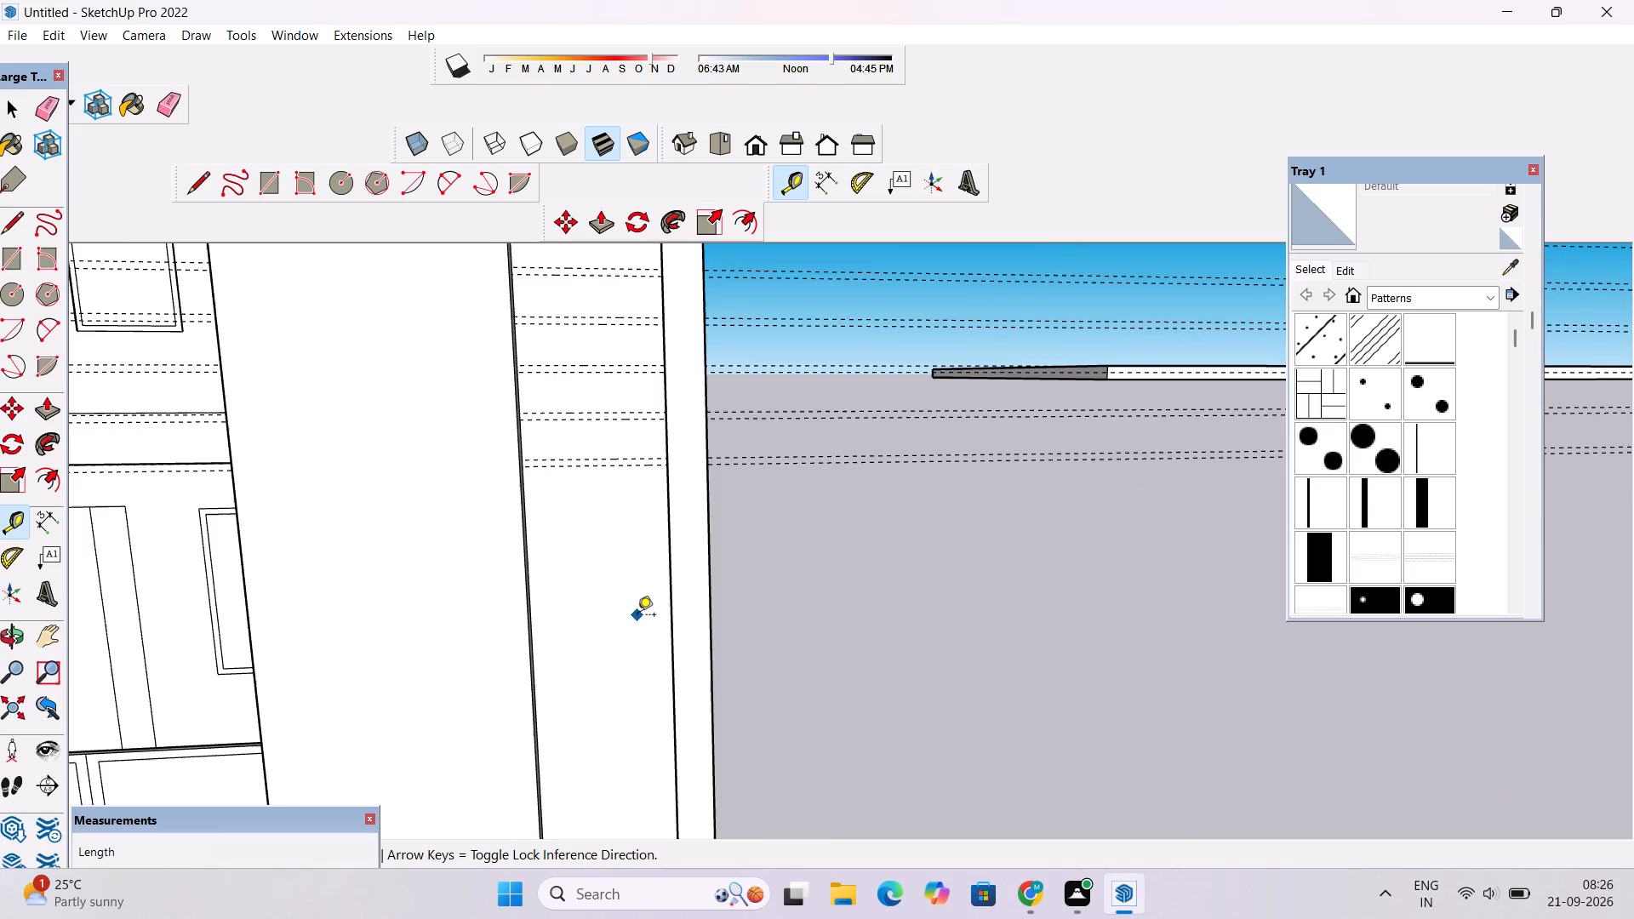
scroll(637, 616, "up", 4)
scroll(538, 317, "up", 5)
left_click(564, 385)
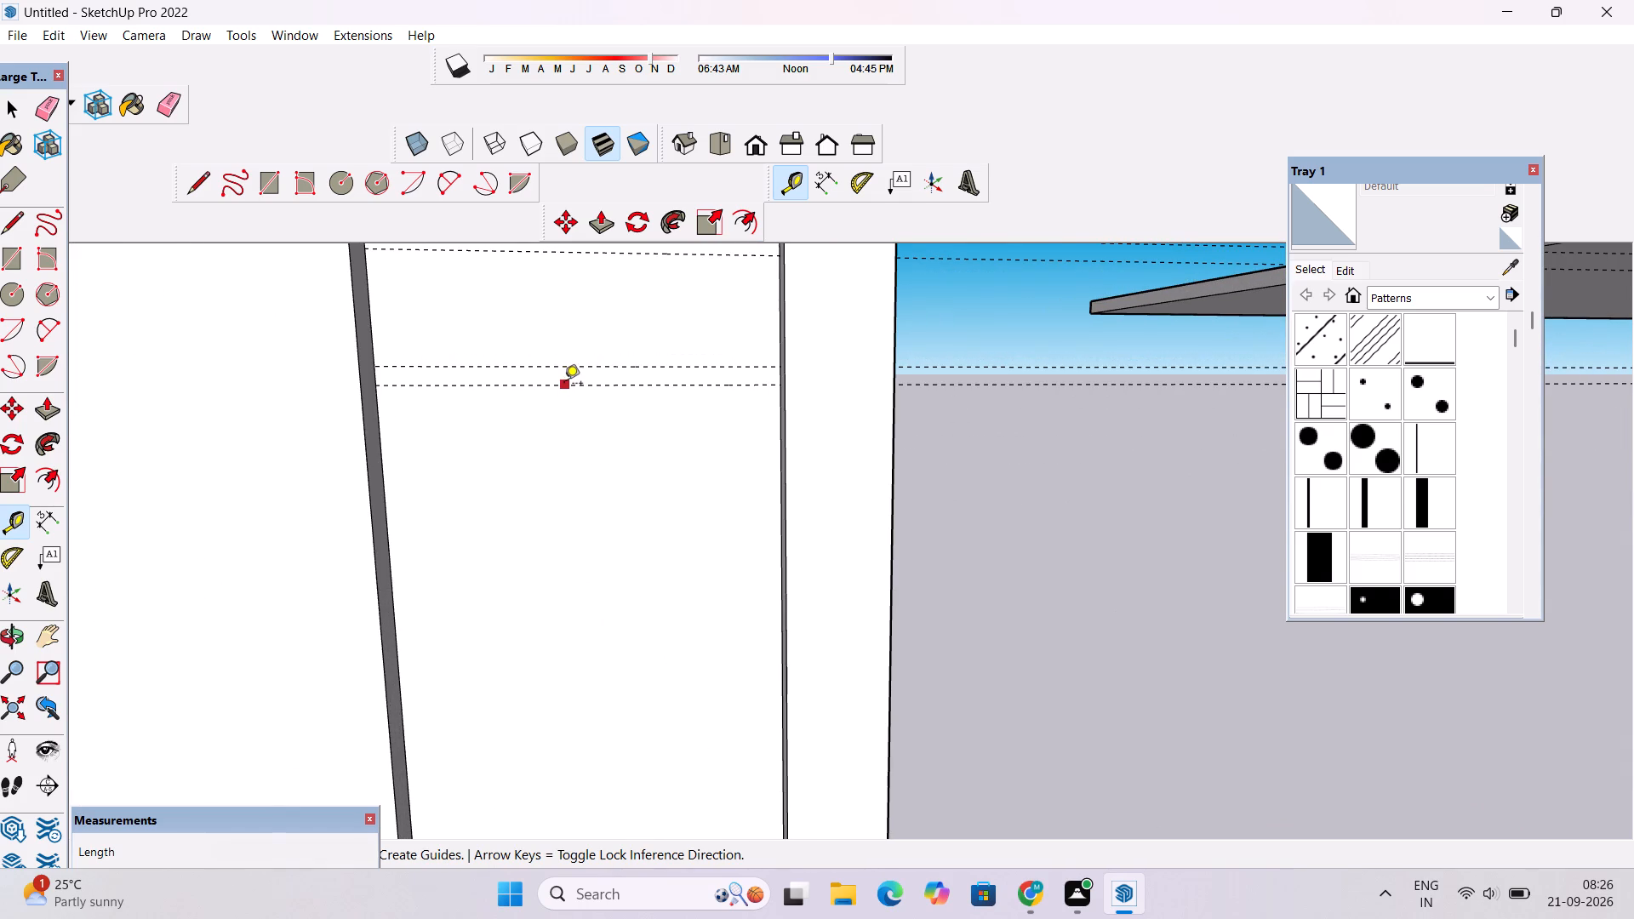
type("2.5'")
key("Return")
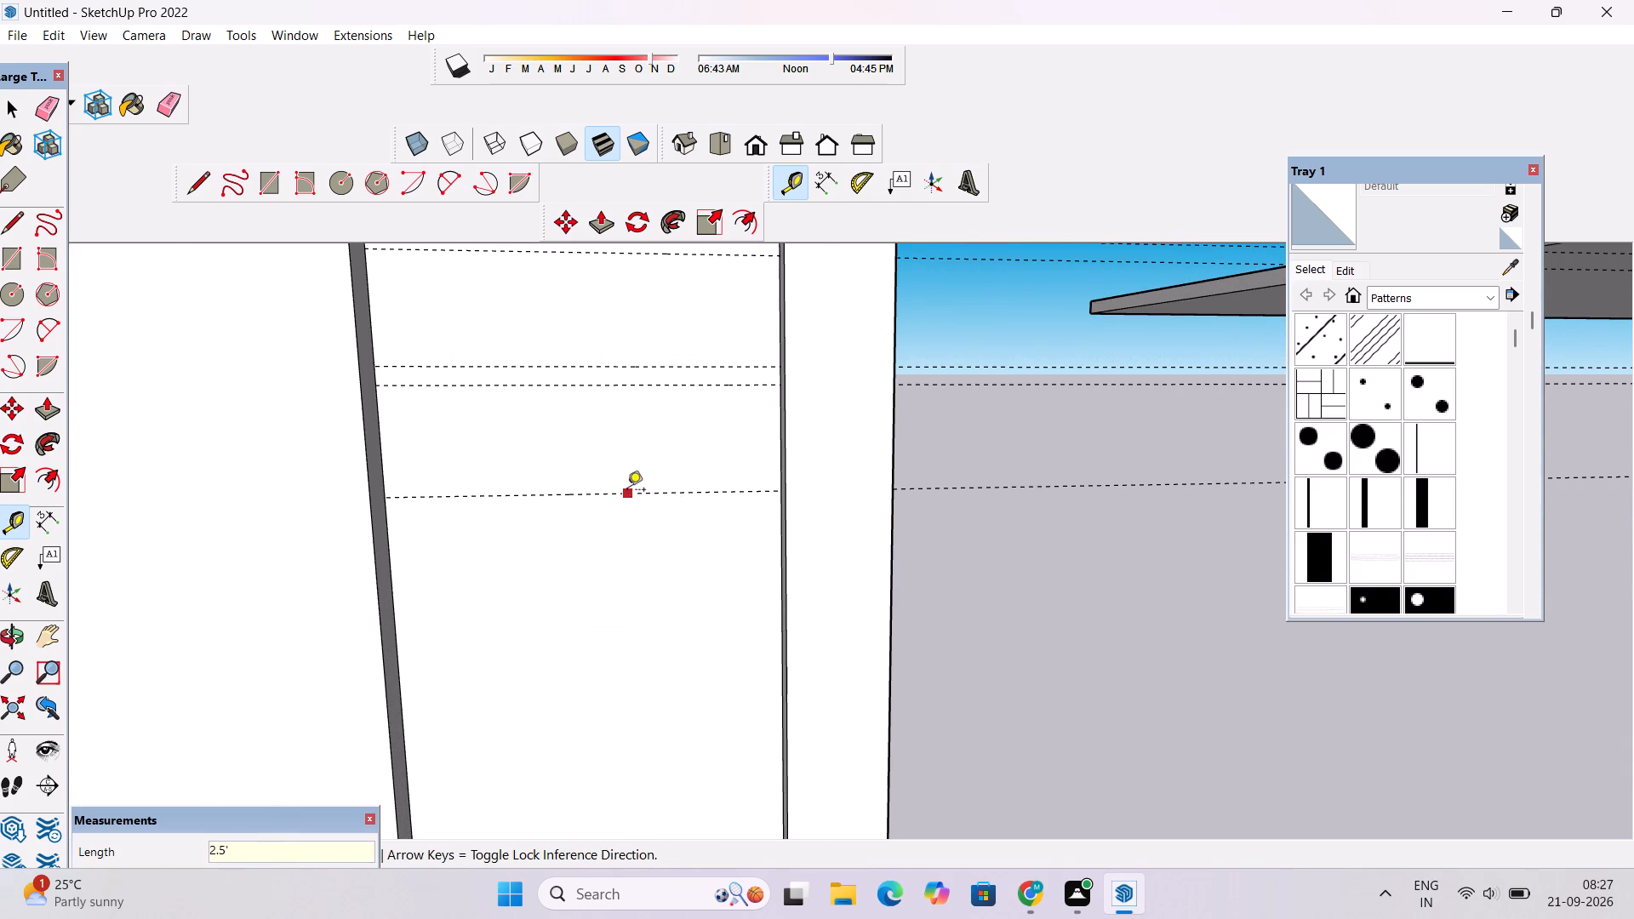
left_click(627, 489)
type("5\"")
key("Return")
Add an eleventh guide pair on the recessed strip: one 2.5' below the lowest guide and another 5" under it.
scroll(600, 549, "down", 3)
scroll(600, 549, "up", 2)
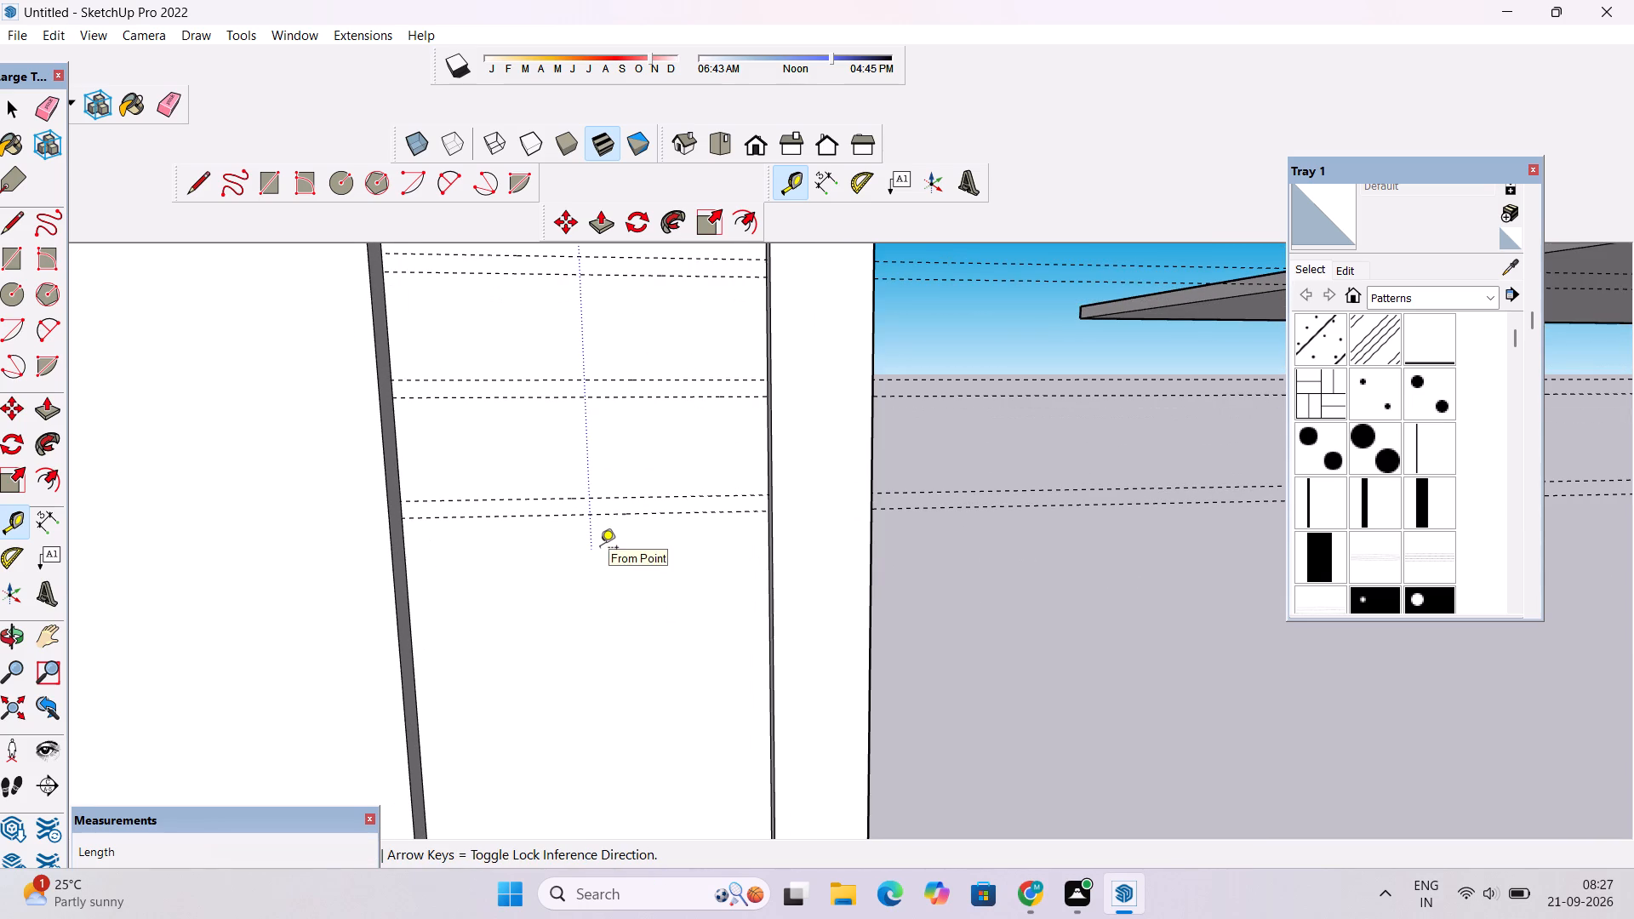
left_click(614, 514)
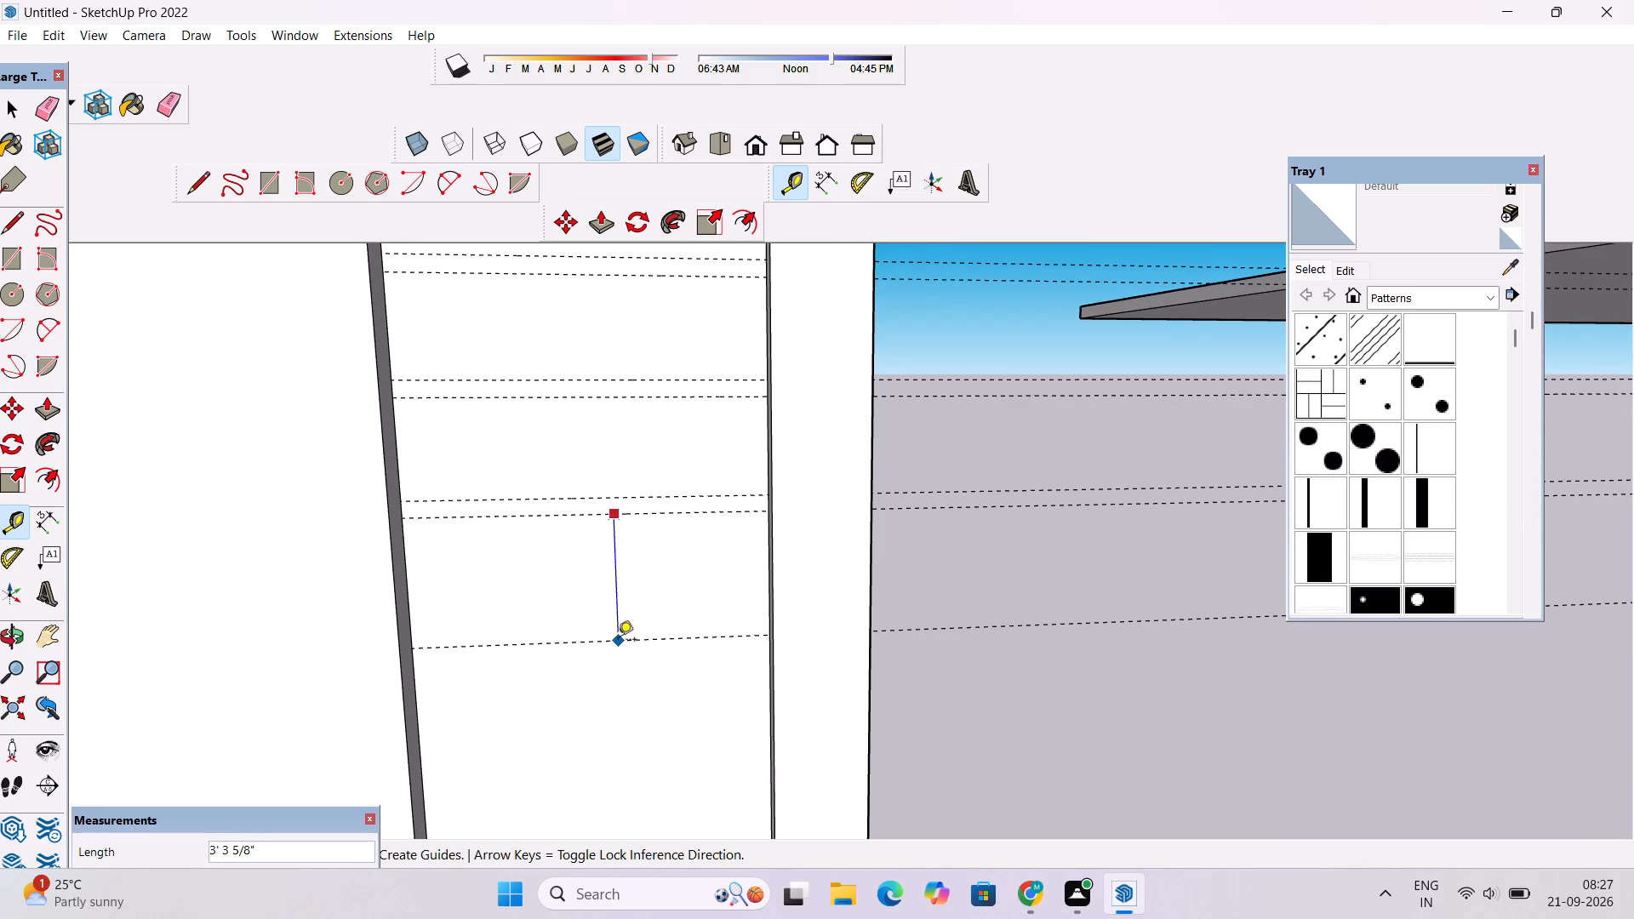
type("2.5'")
key("Return")
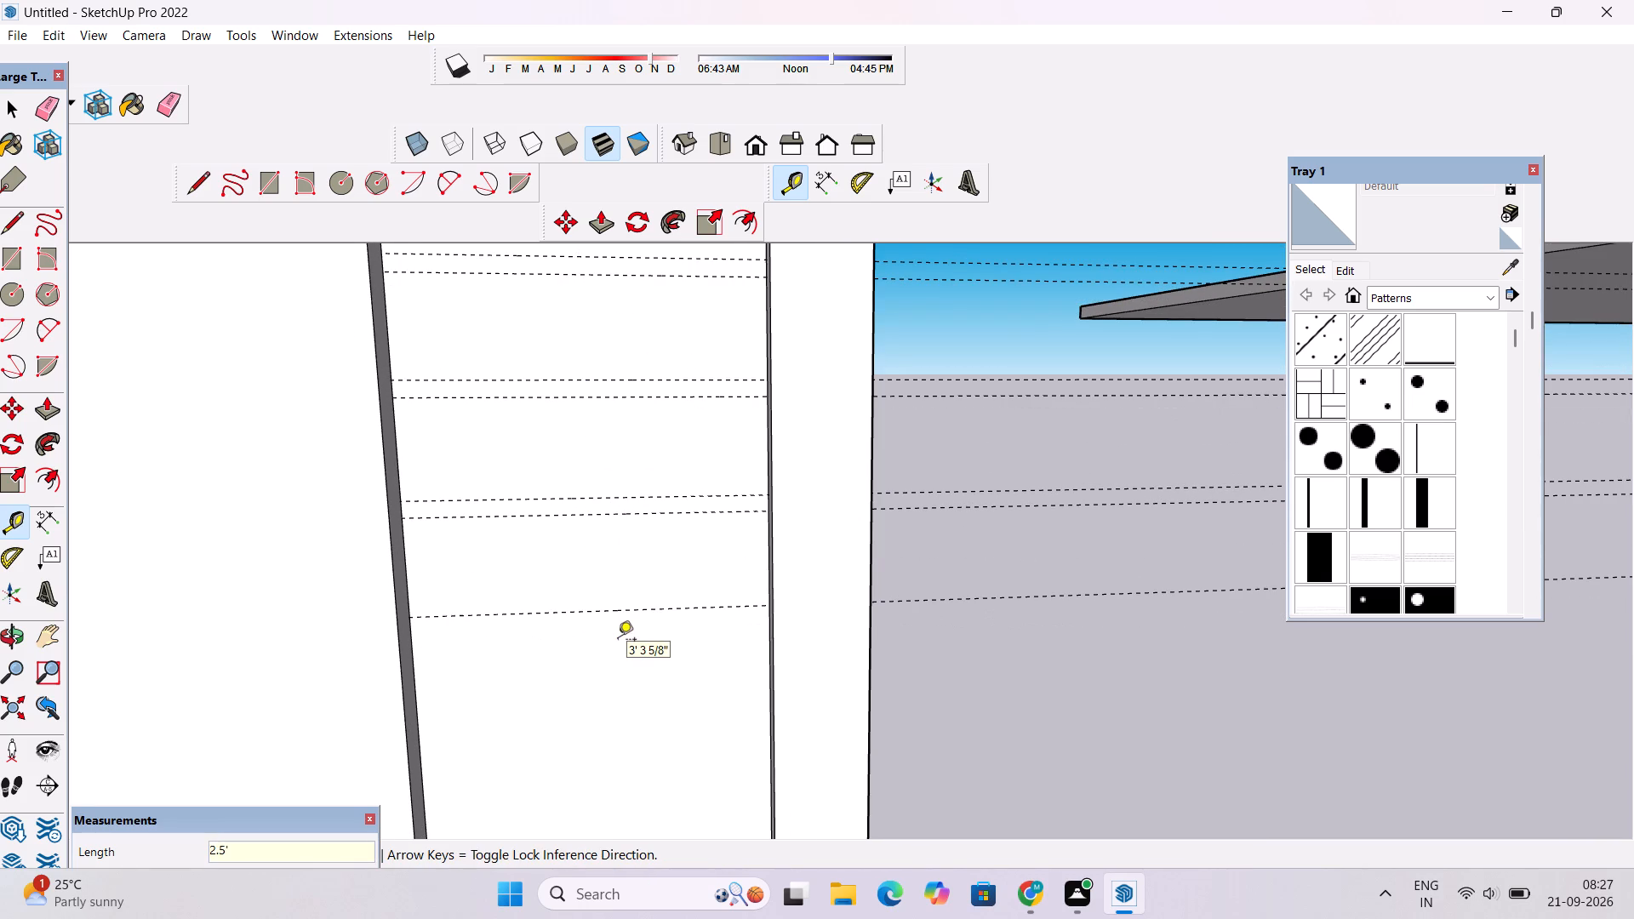
left_click(583, 617)
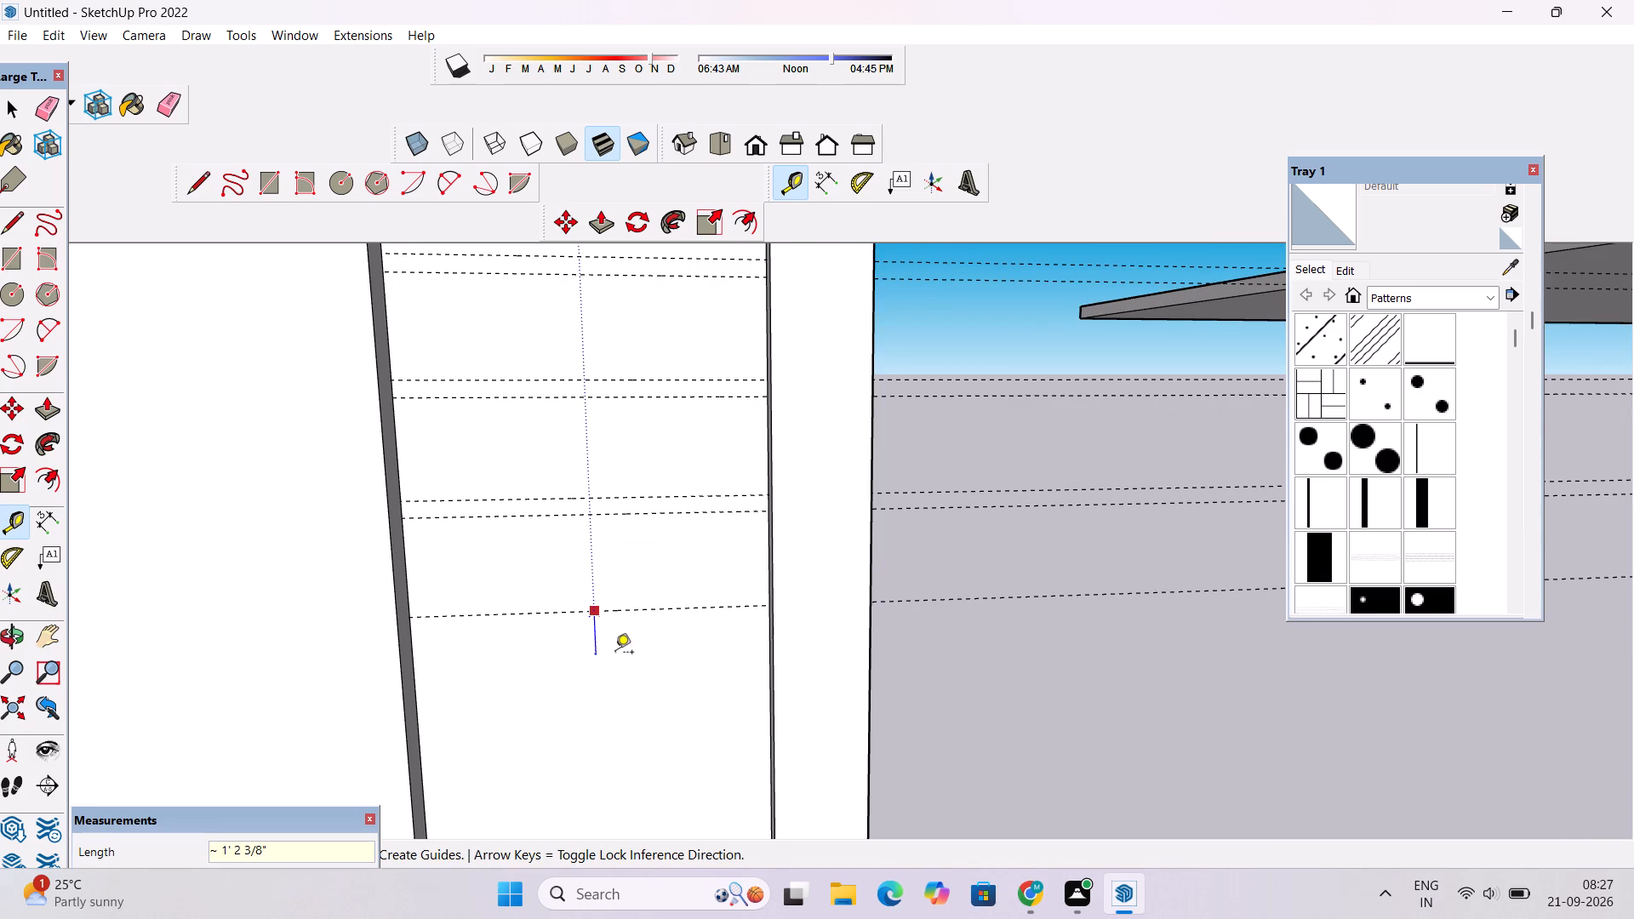
key("space")
type("t")
left_click(630, 611)
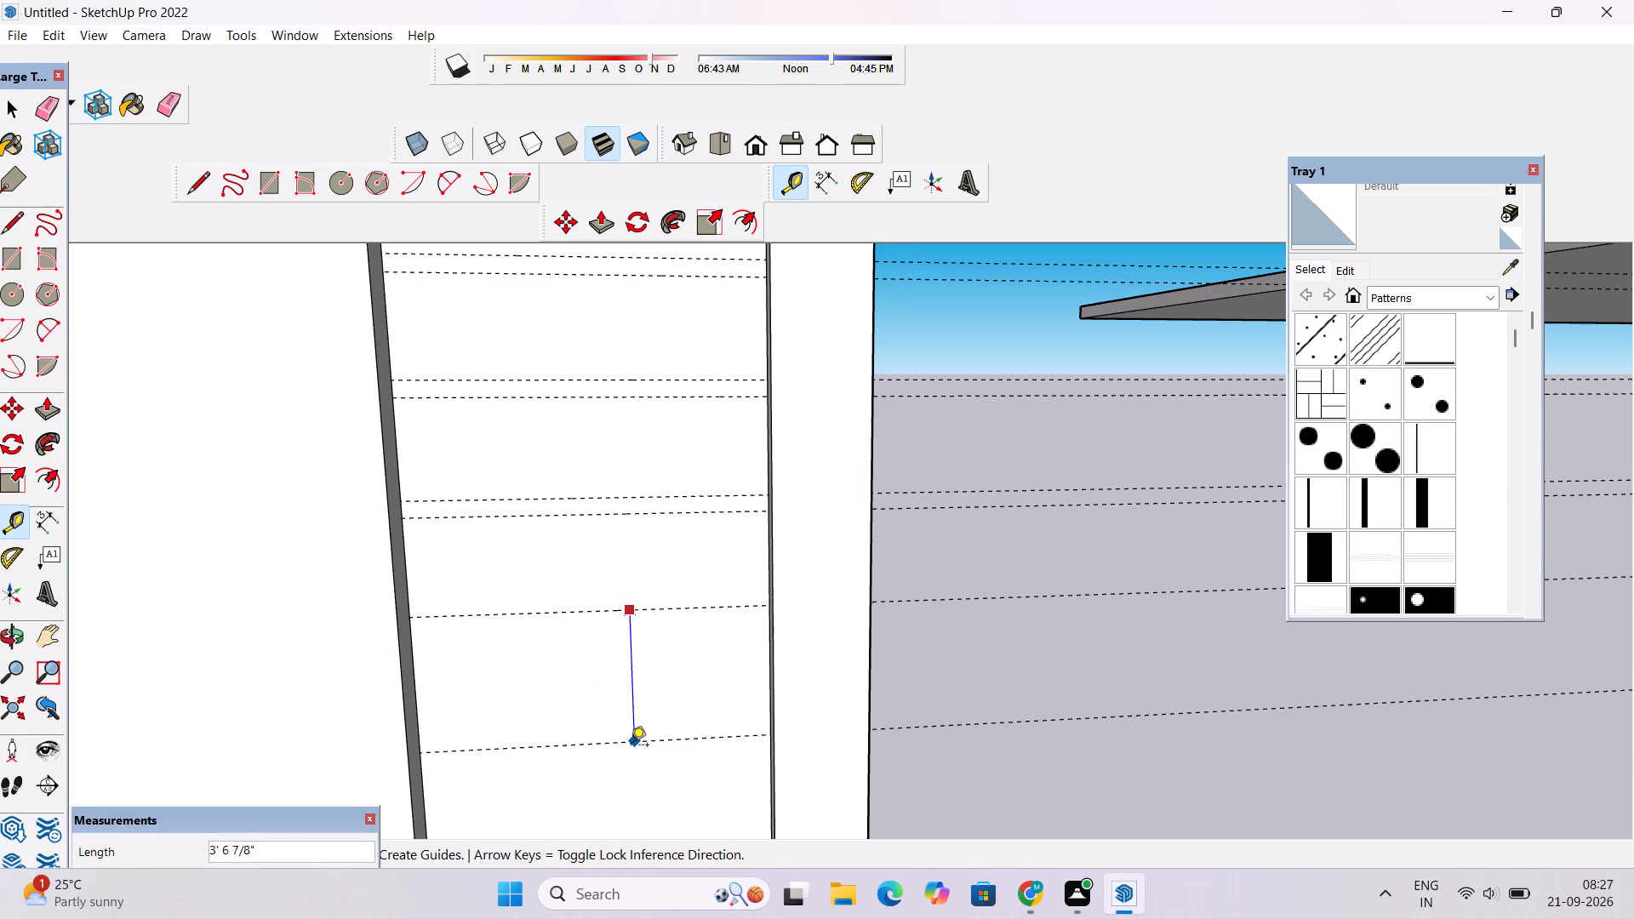
key("5")
key("shift+quotedbl")
key("Return")
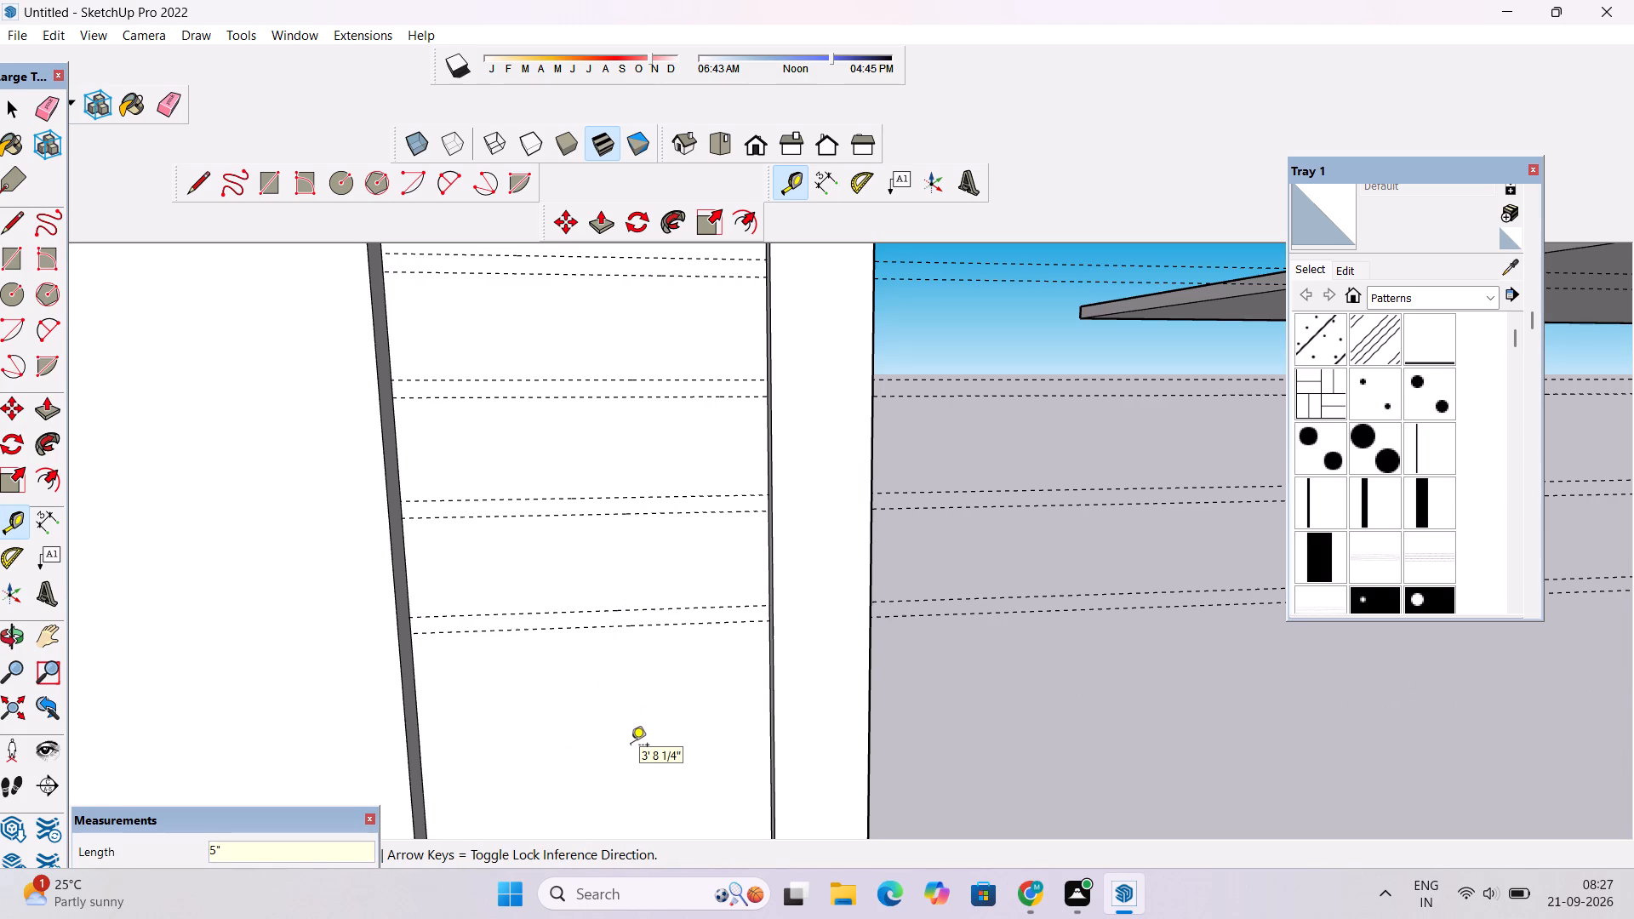
Add a twelfth guide pair on the recessed strip: one 2.5' below the lowest guide and another 5" under it.
scroll(548, 661, "down", 7)
scroll(558, 762, "up", 5)
left_click(564, 585)
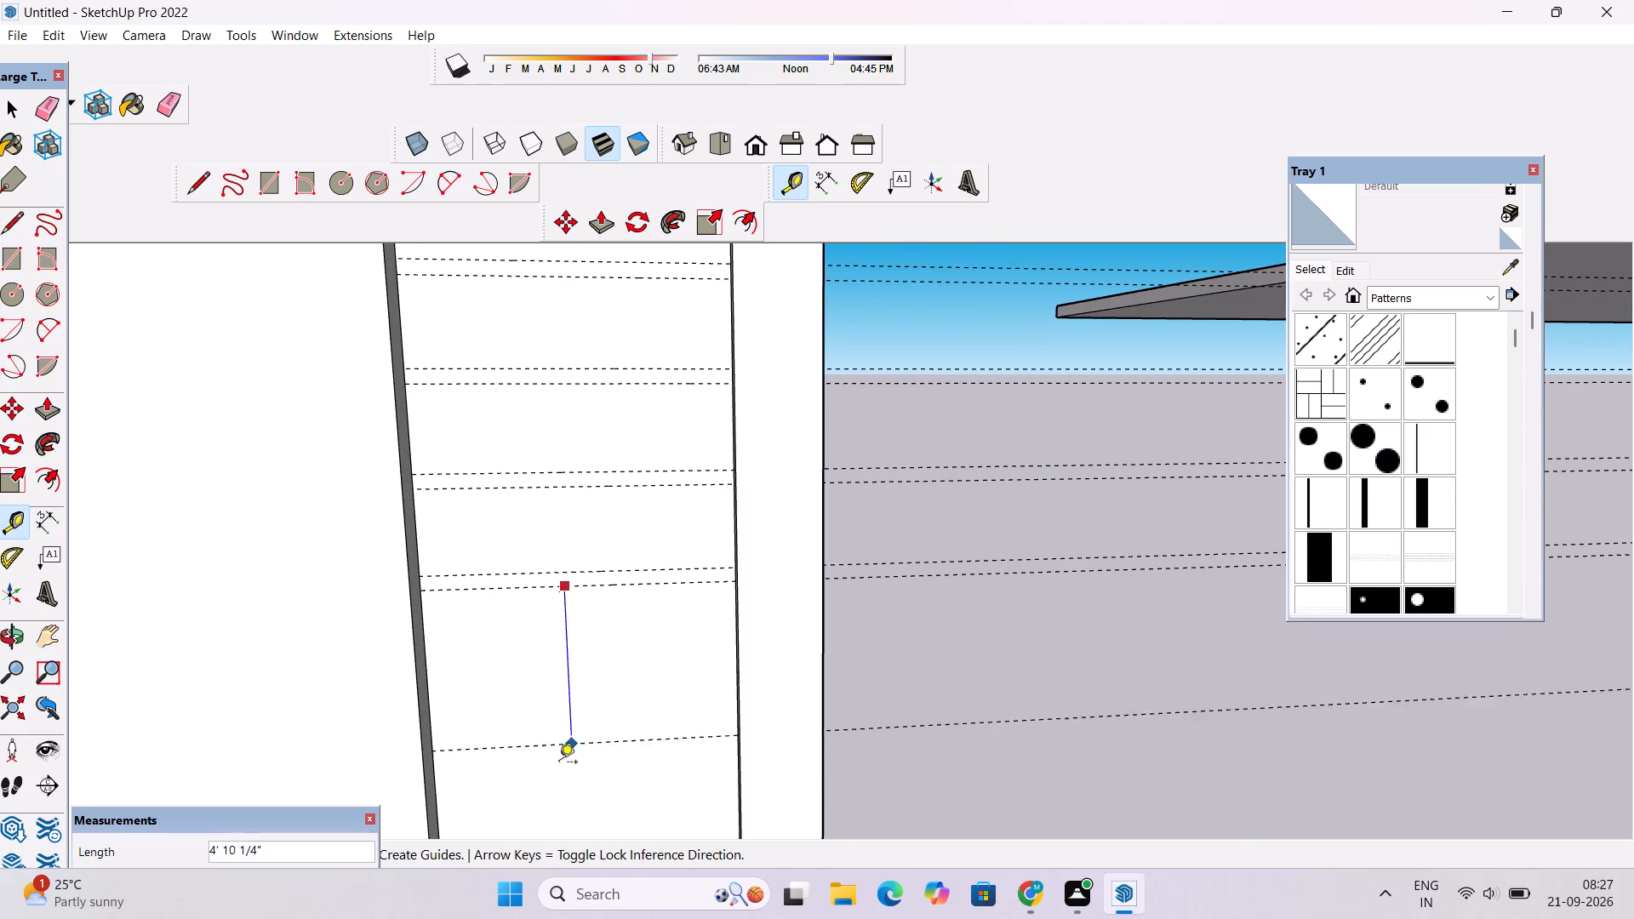
type("2.5'")
key("Return")
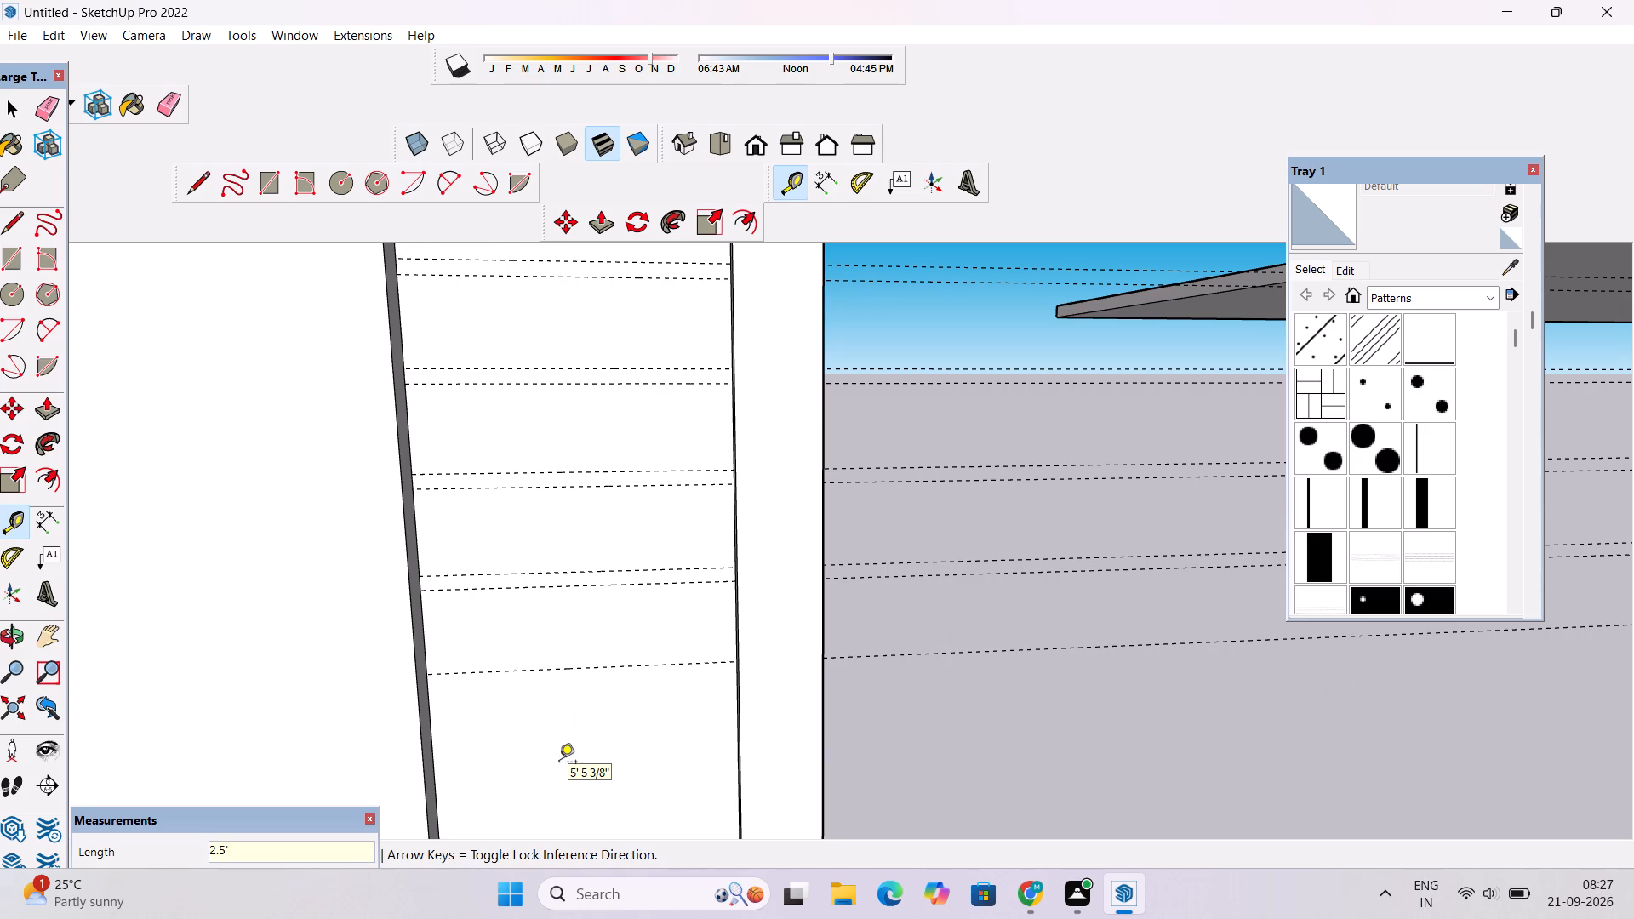
scroll(523, 626, "down", 6)
scroll(575, 676, "up", 5)
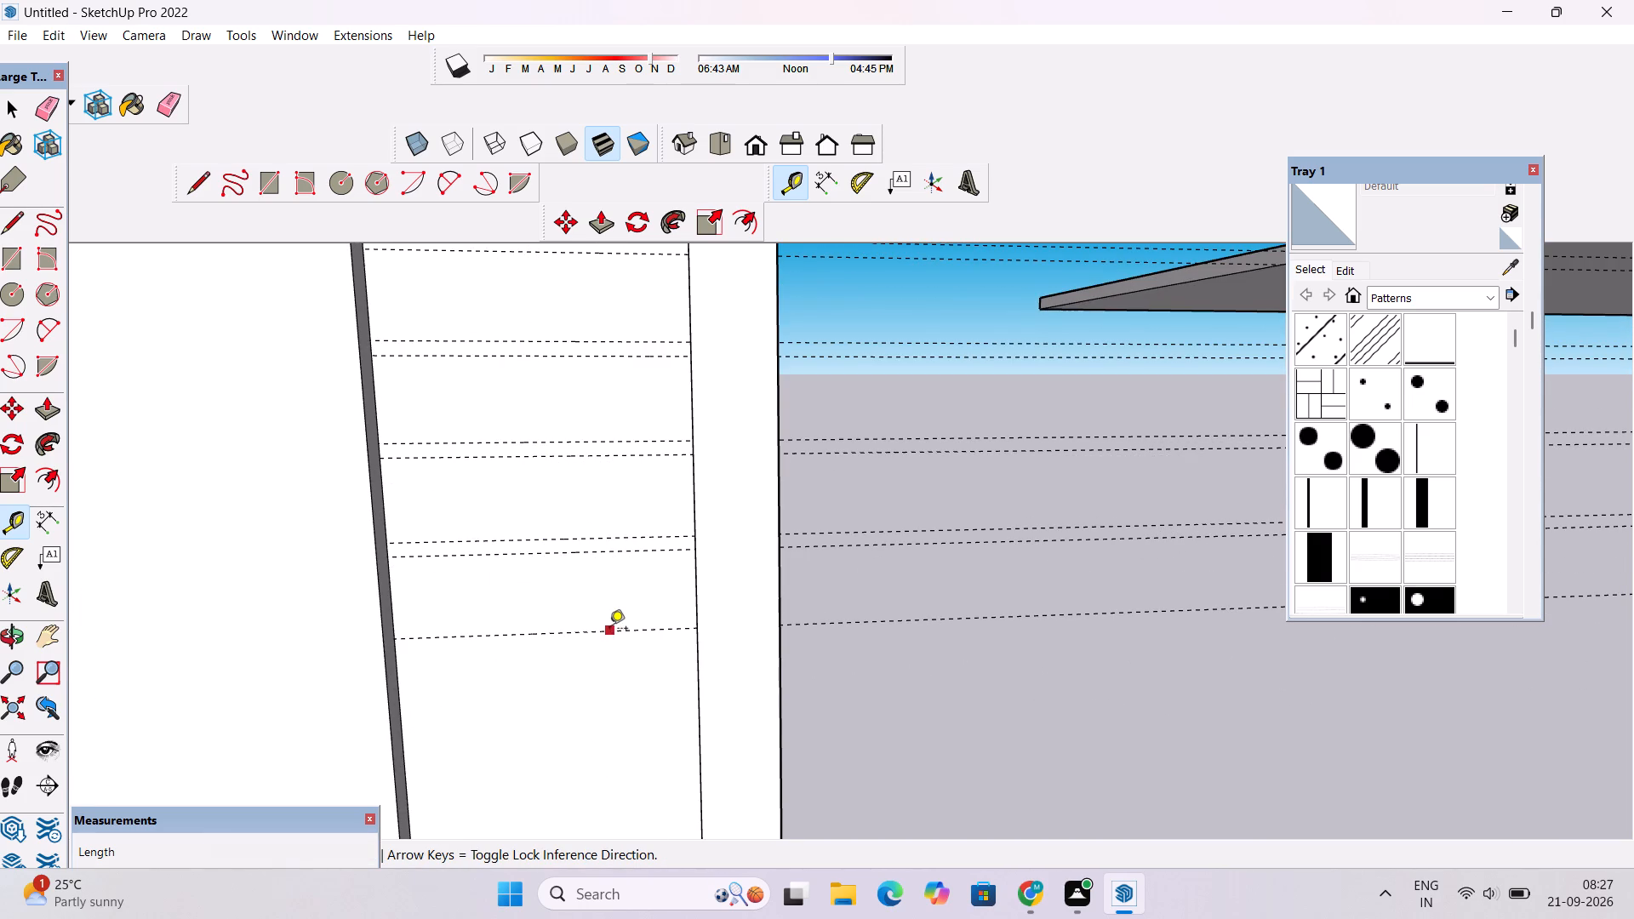
left_click(609, 636)
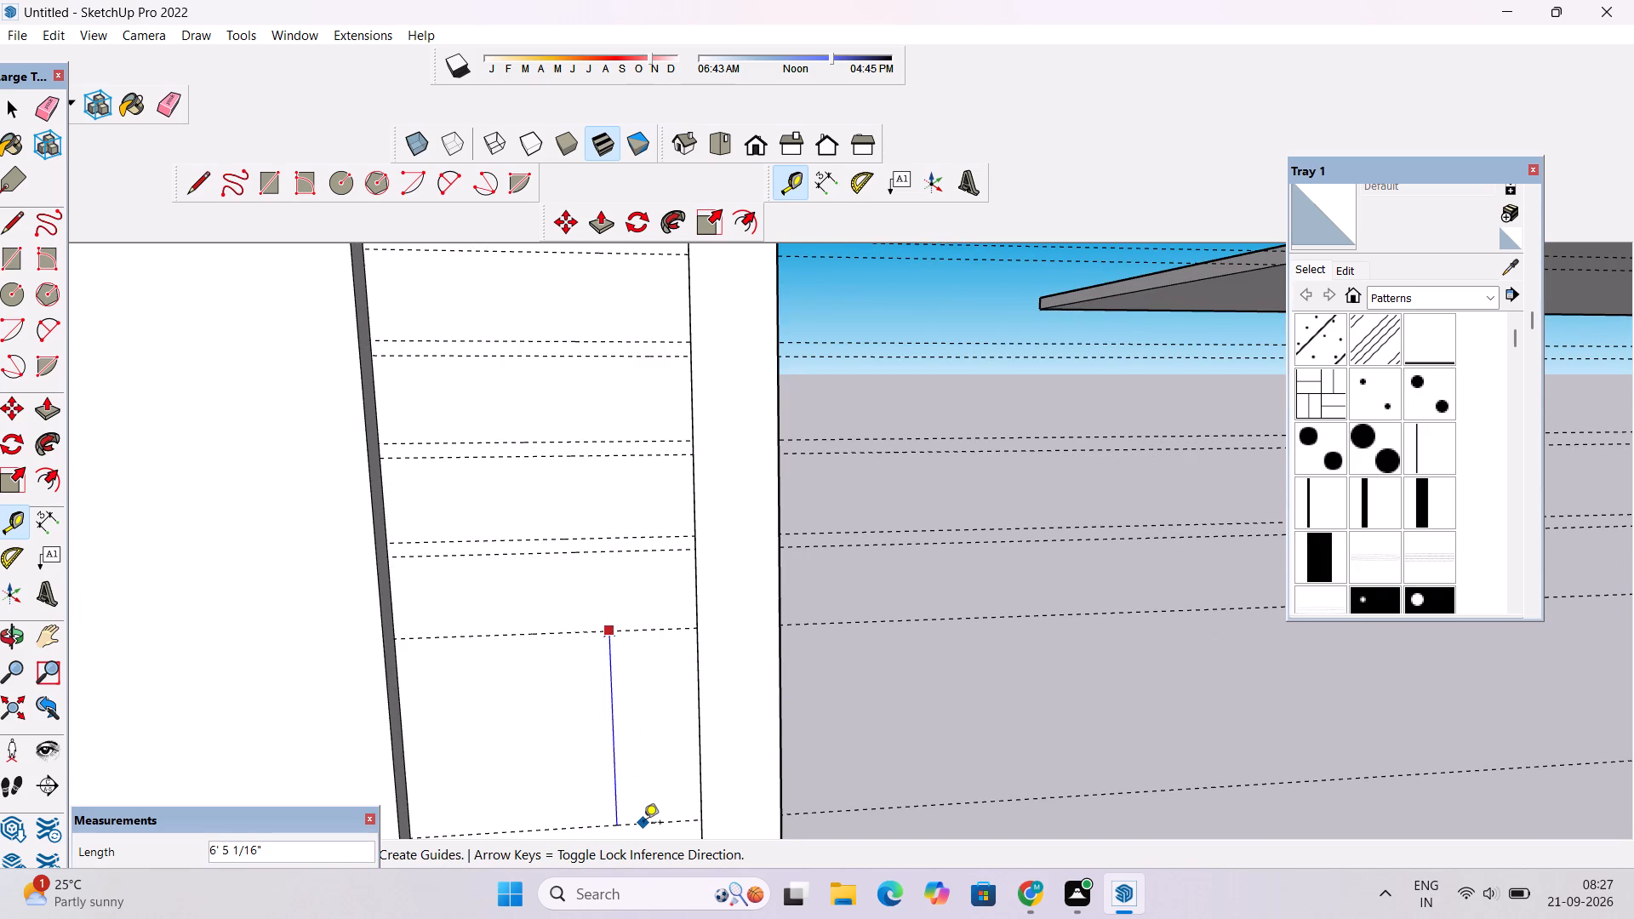
type("5\"")
key("Return")
Add a thirteenth guide pair on the recessed strip: one 2.5' below the lowest guide and another 5" under it.
scroll(432, 493, "down", 10)
scroll(450, 675, "up", 9)
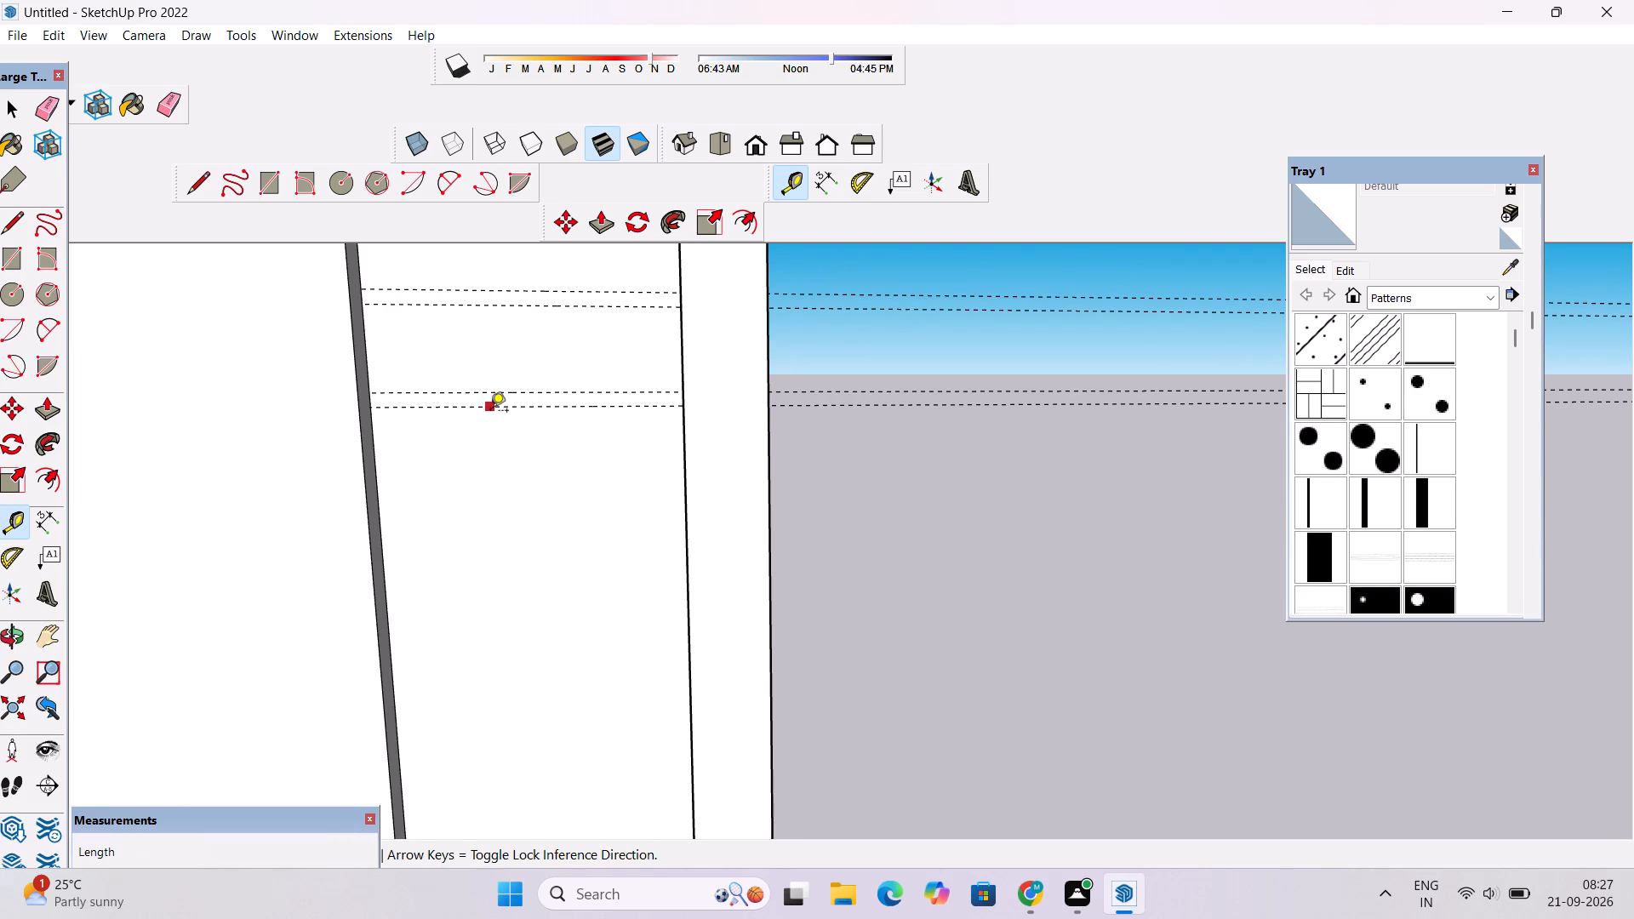
left_click(490, 412)
type("2.5'")
key("Return")
left_click(563, 493)
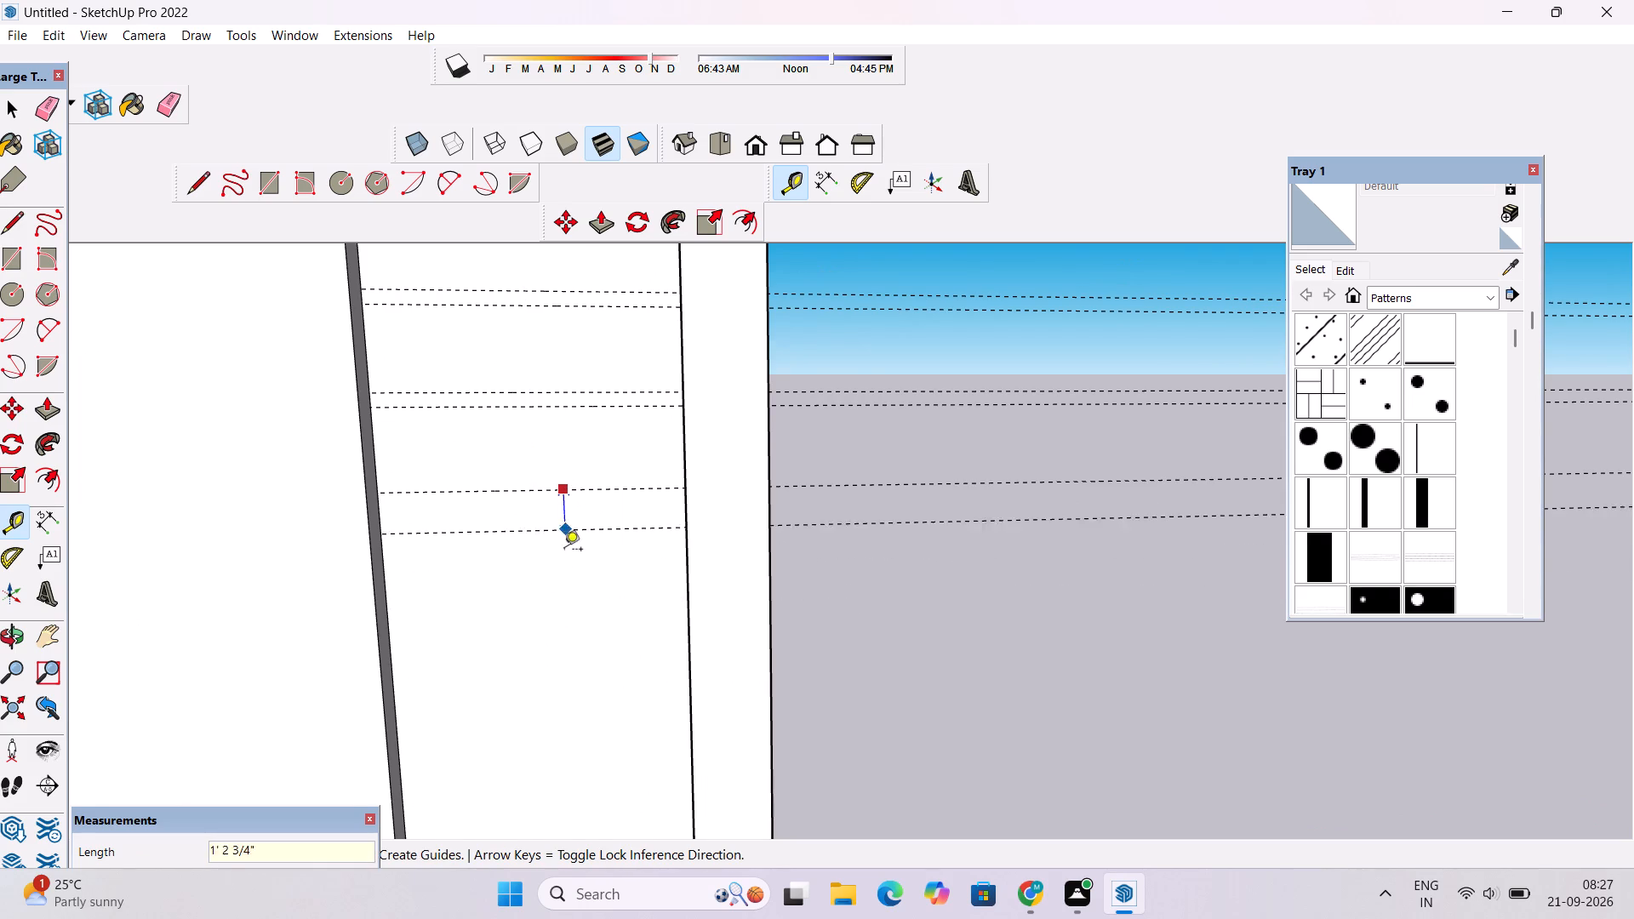
type("5\"")
key("Return")
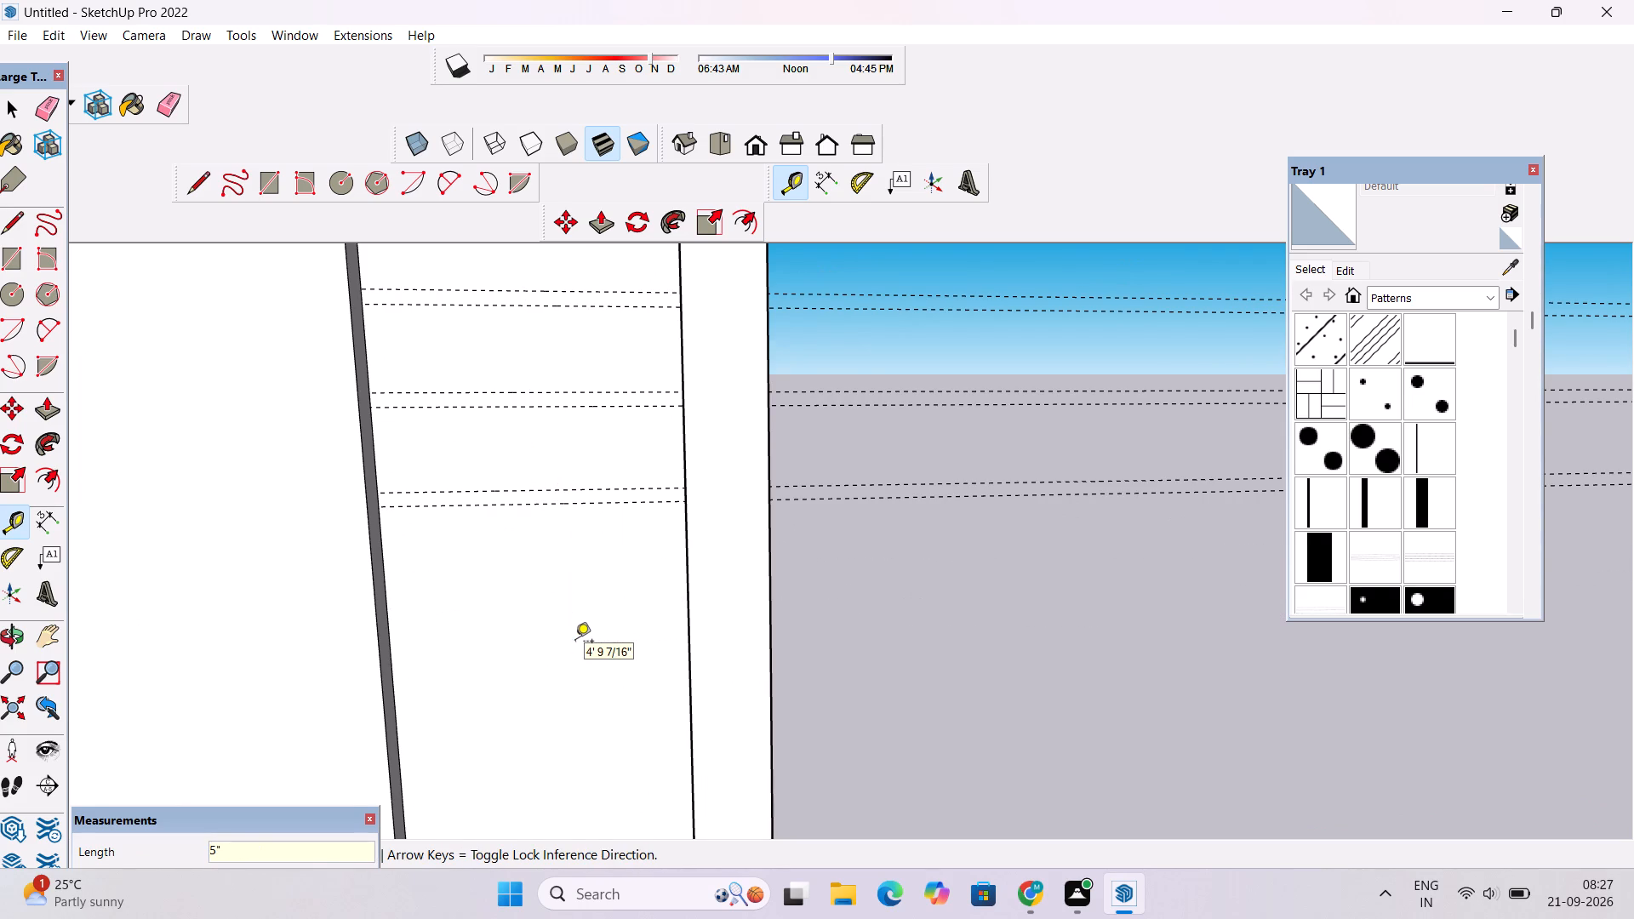
Add a fourteenth guide pair on the recessed strip: one 2.5' below the lowest guide and another 5" under it.
left_click(642, 502)
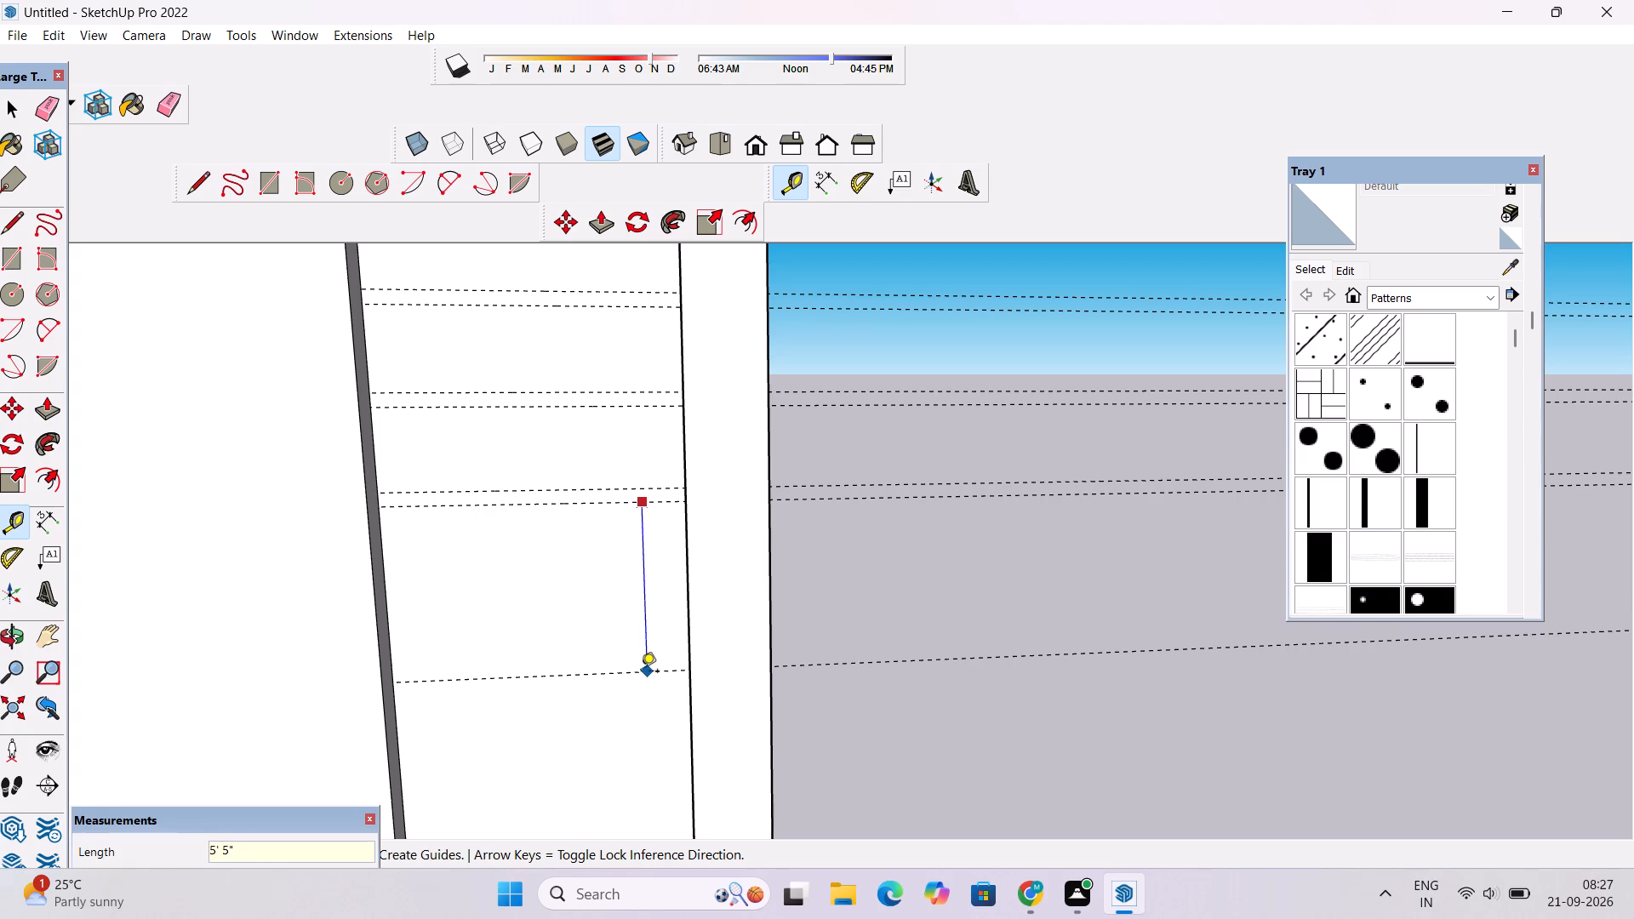
type("2.5'")
key("Return")
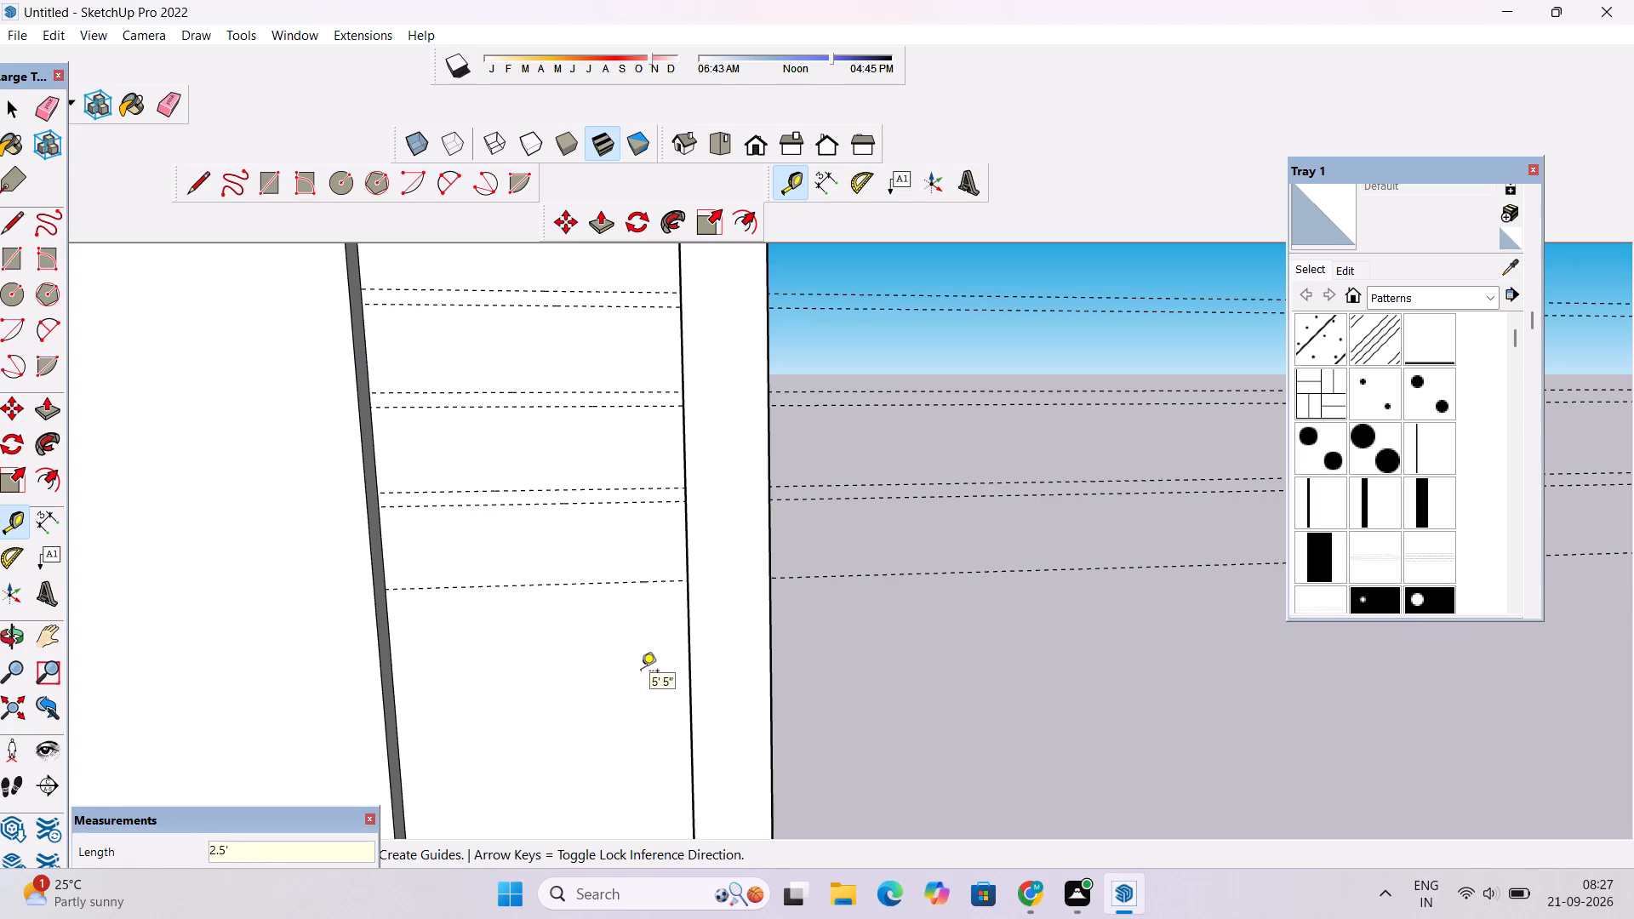
left_click(607, 582)
type("5\"")
key("Return")
Add a fifteenth guide pair on the recessed strip: one 2.5' below the lowest guide and another 5" under it.
scroll(453, 546, "down", 5)
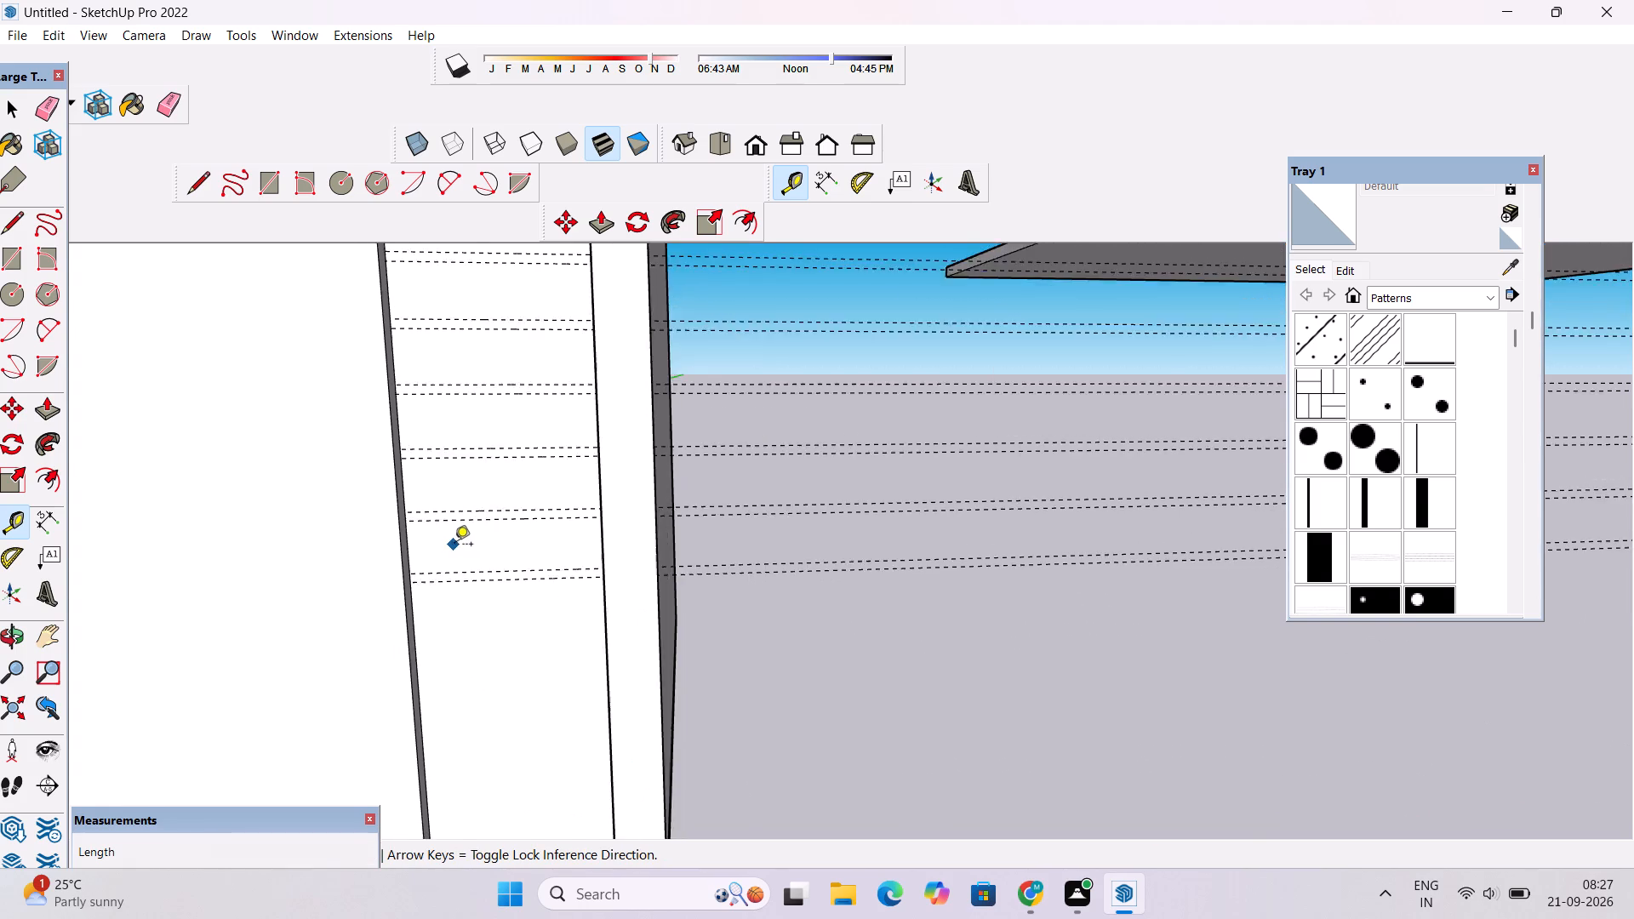
scroll(454, 545, "down", 4)
scroll(488, 746, "up", 5)
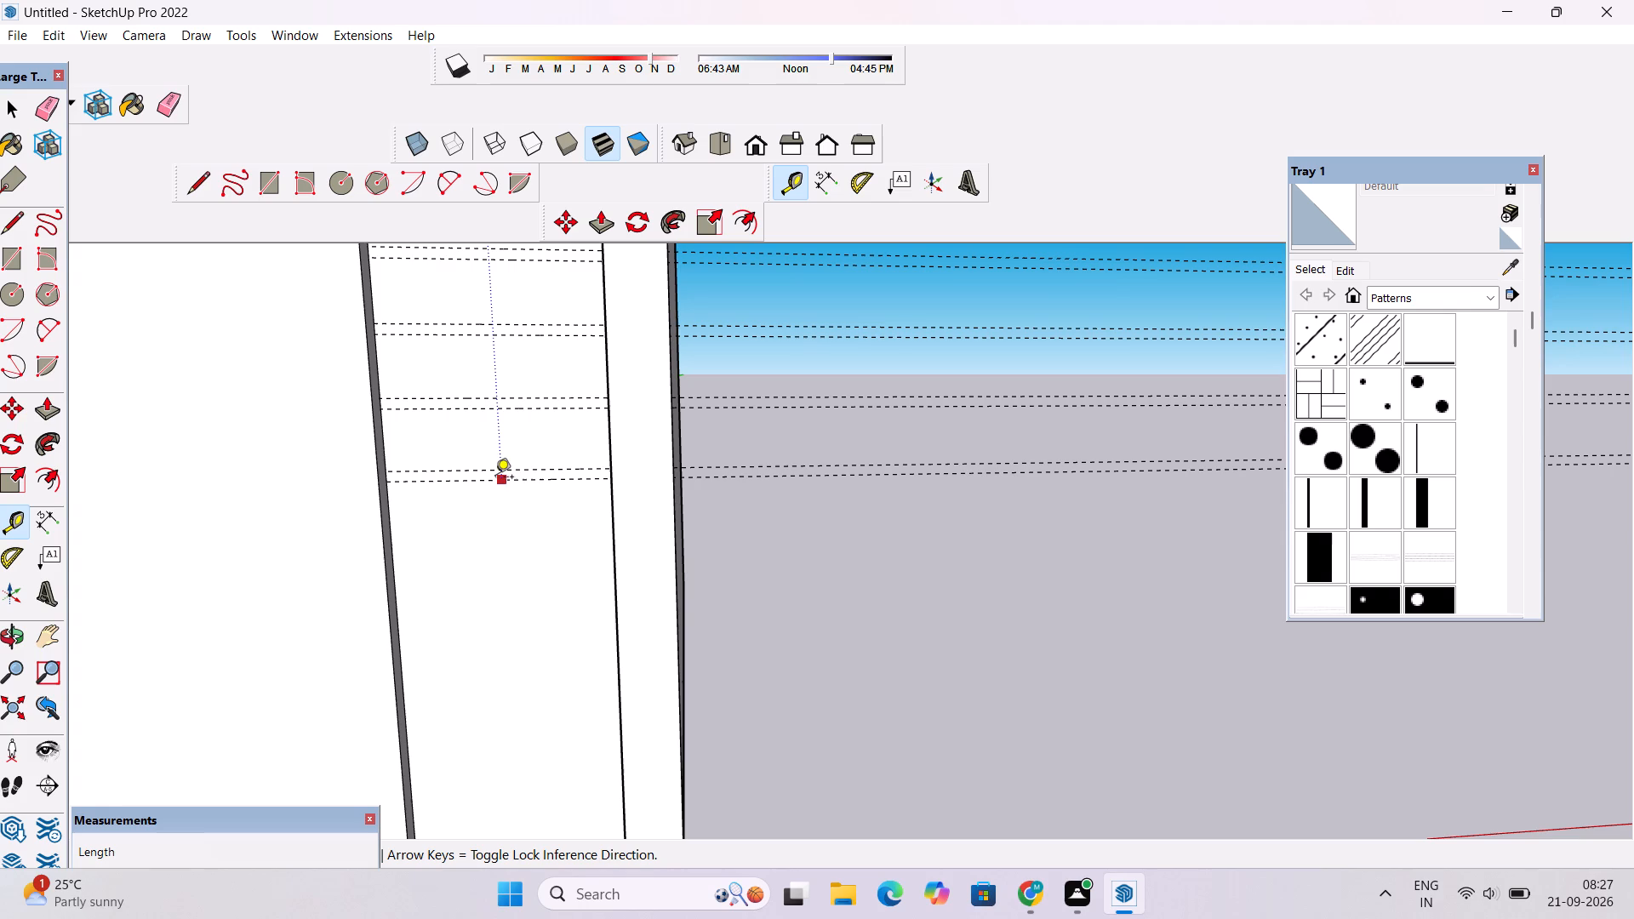
left_click(489, 484)
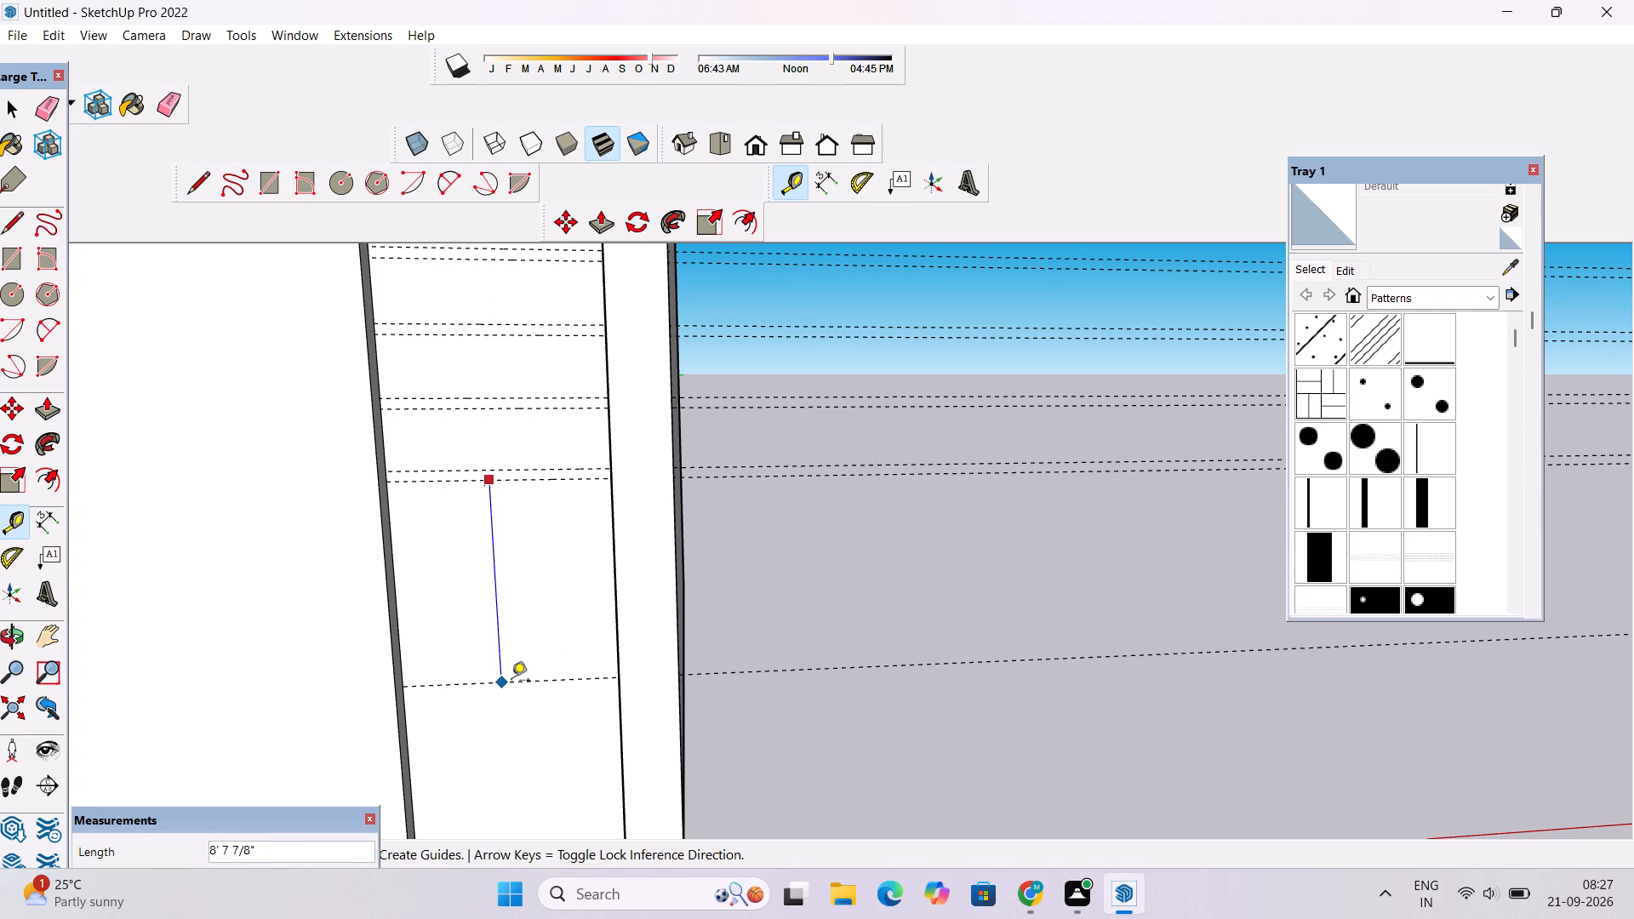
type("2.5'")
key("Return")
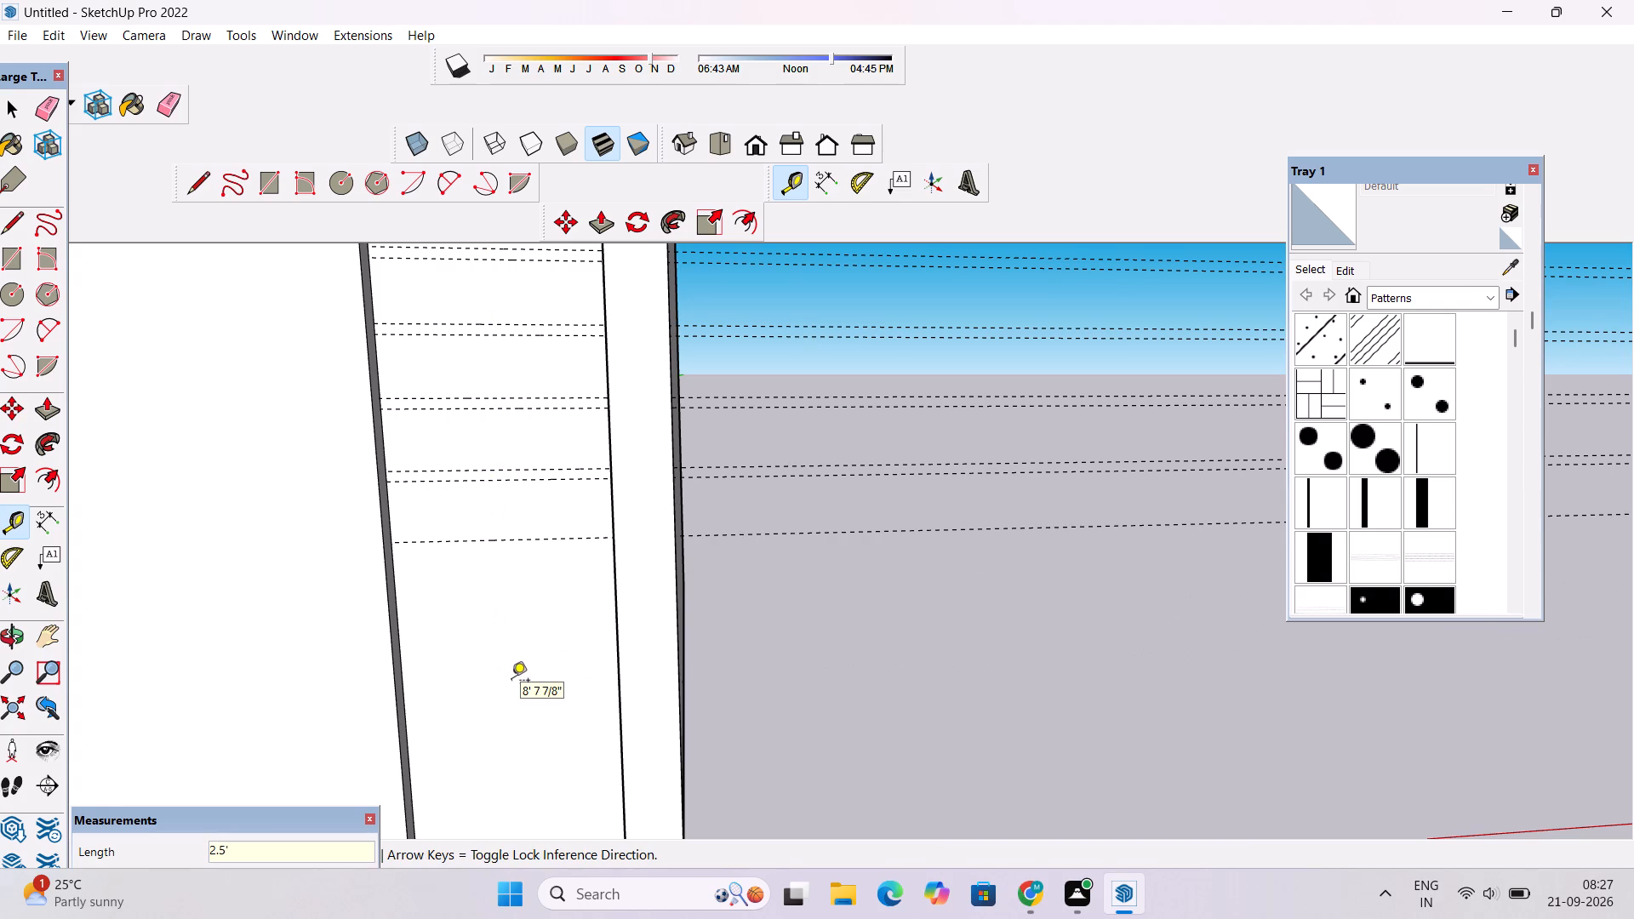
scroll(546, 553, "up", 2)
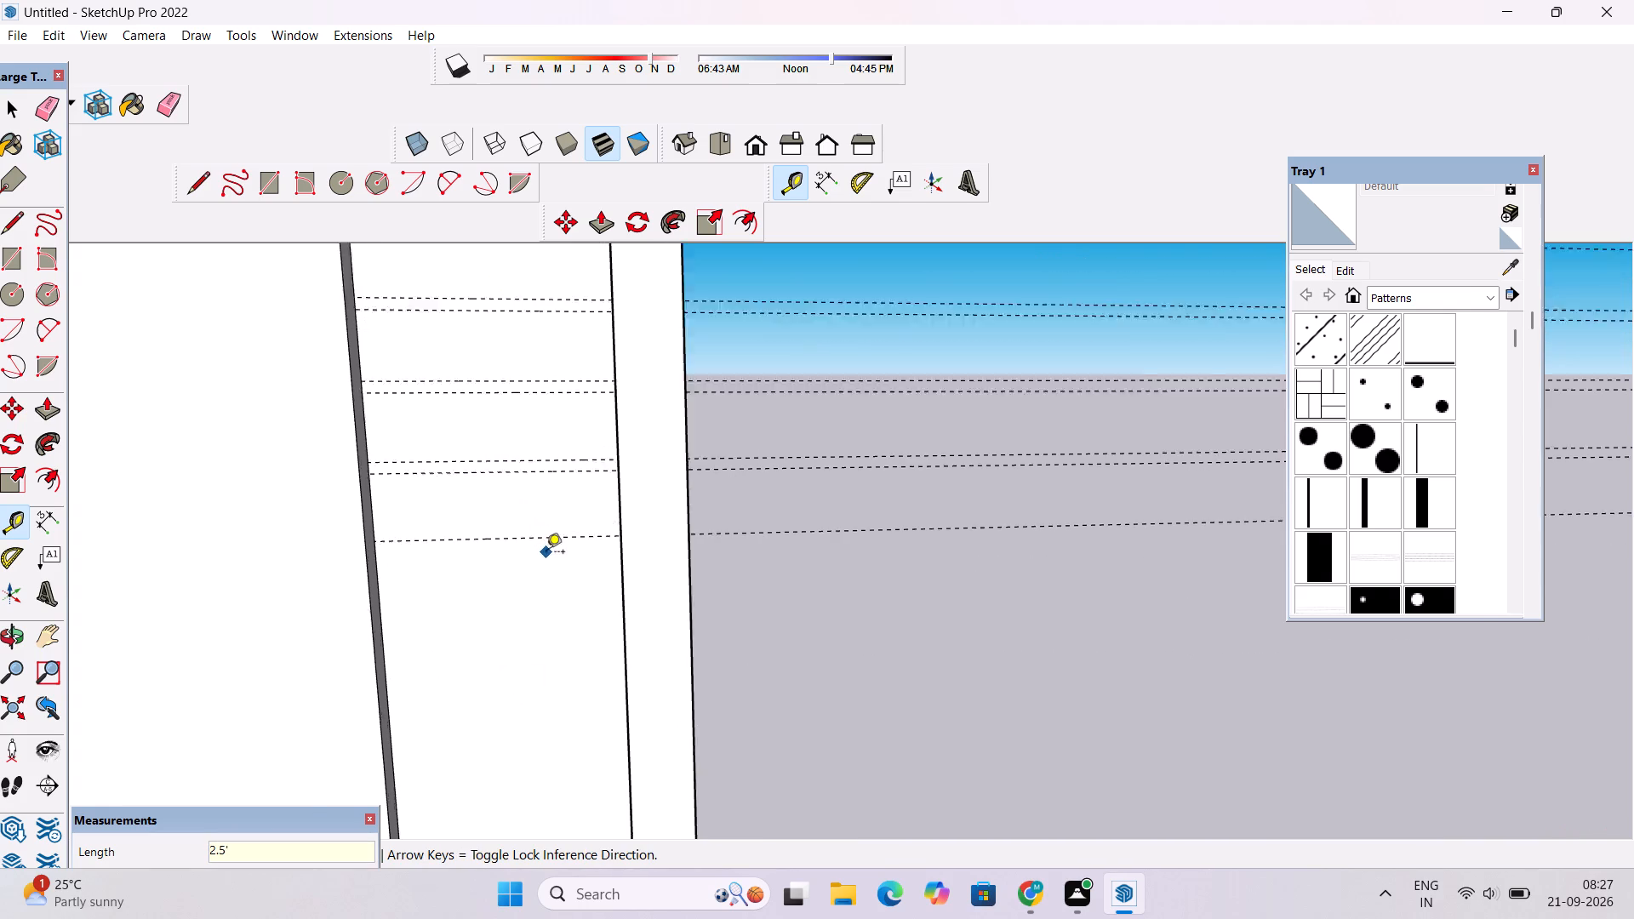
scroll(546, 553, "up", 3)
left_click(580, 534)
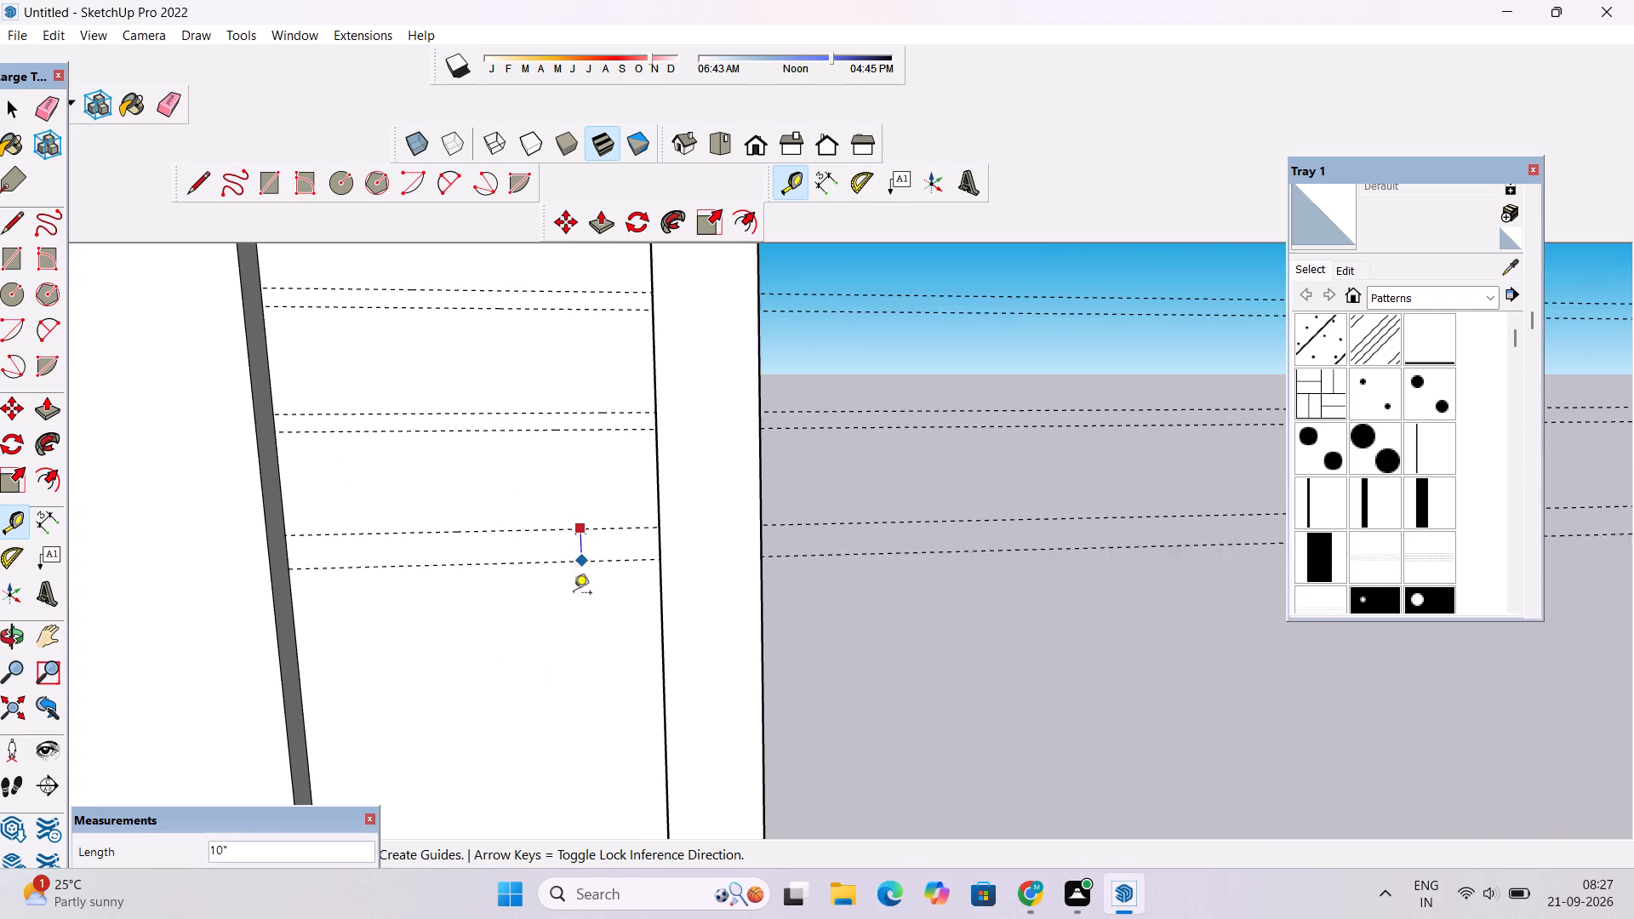
type("5\"")
key("Return")
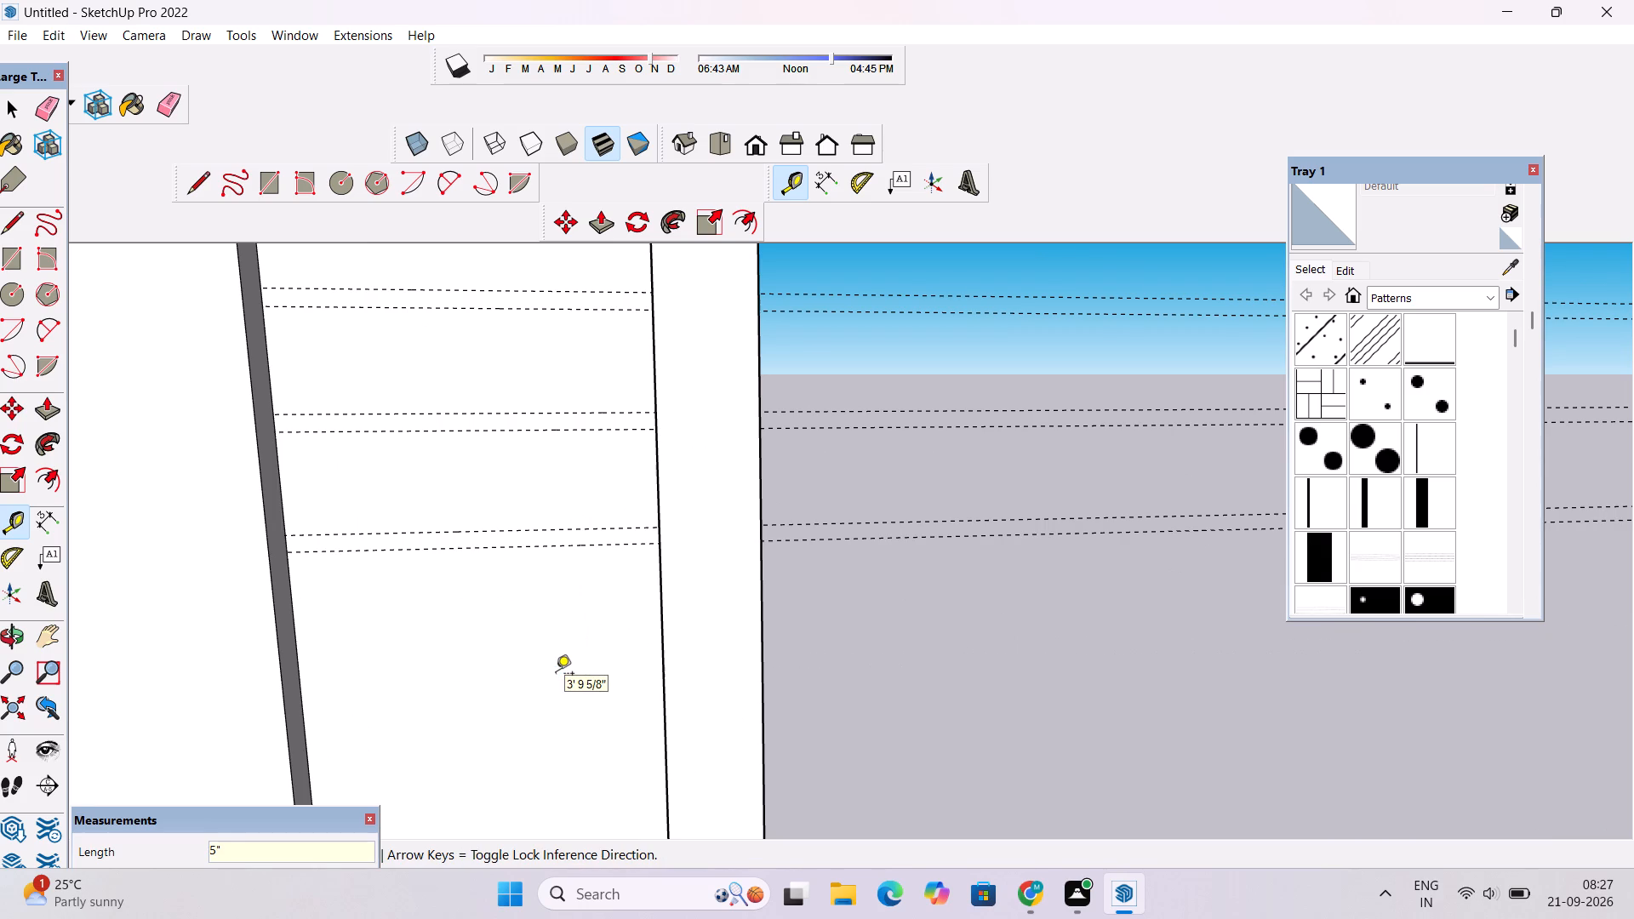
Add a sixteenth guide pair on the recessed strip: one 2.5' below the lowest guide and another 5" under it.
scroll(546, 593, "down", 10)
scroll(487, 647, "up", 6)
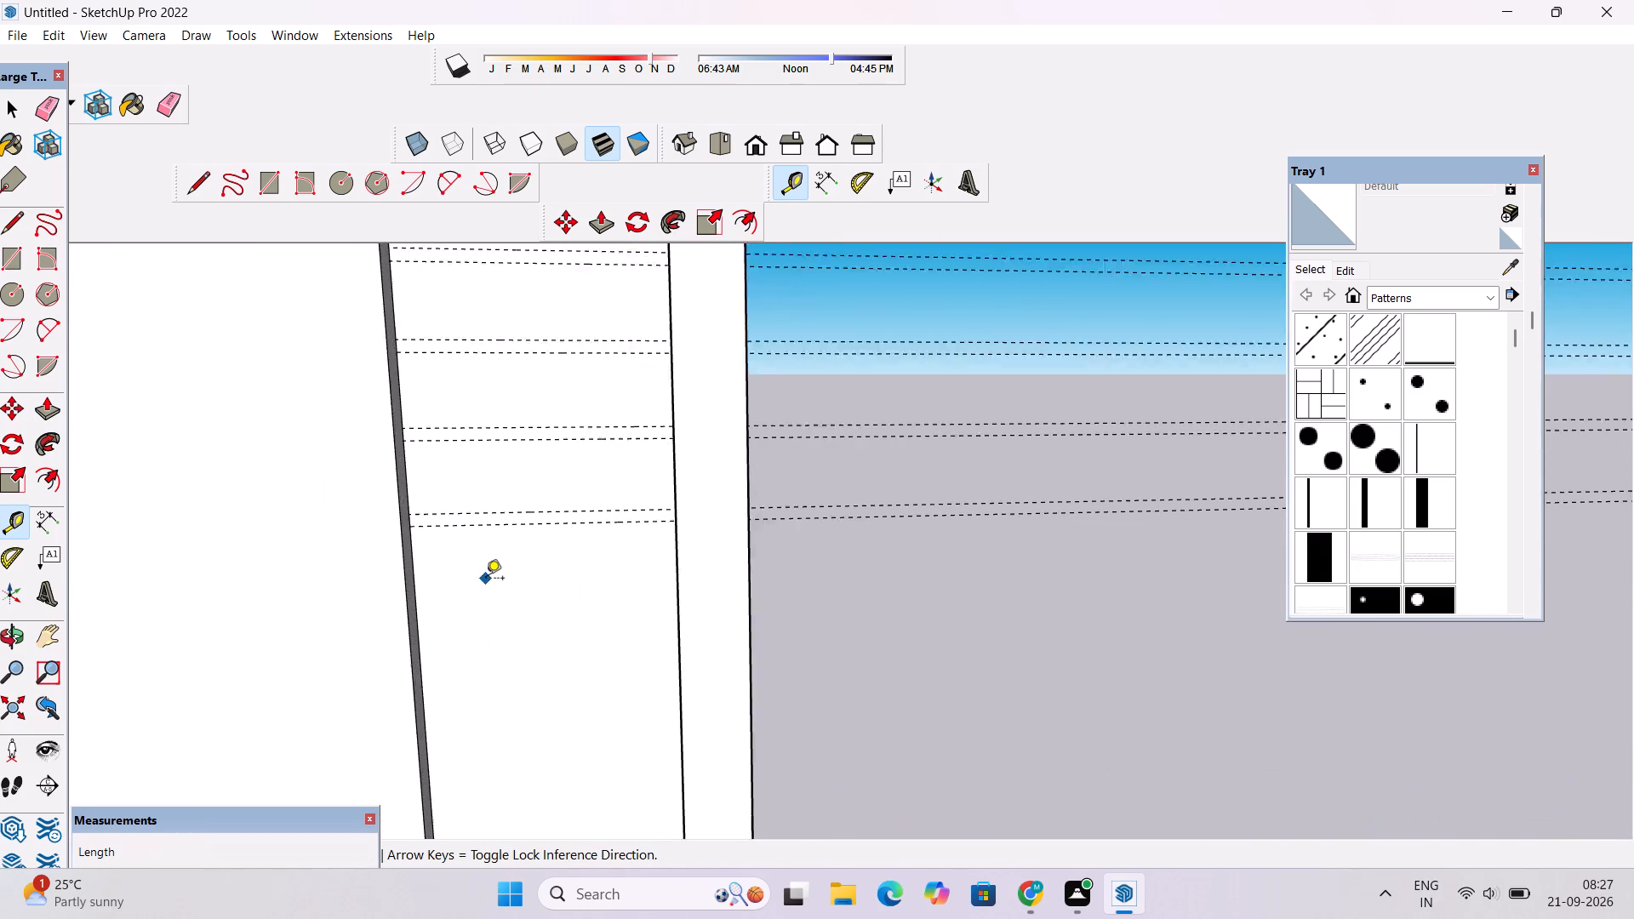
scroll(486, 579, "up", 2)
left_click(507, 518)
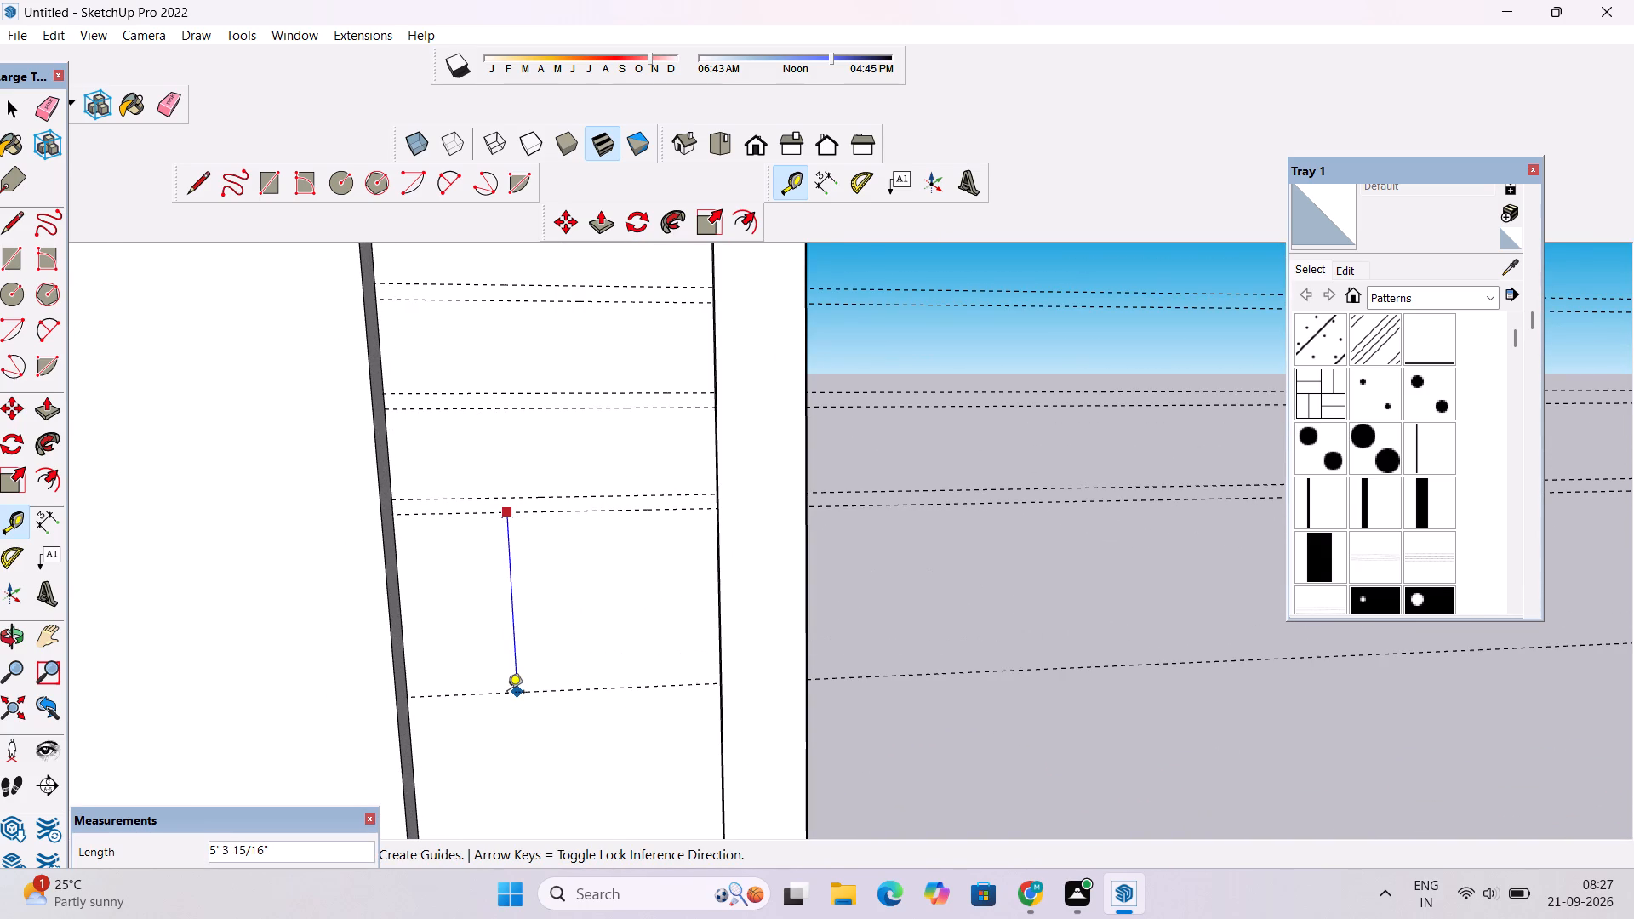
type("2.5'")
key("Return")
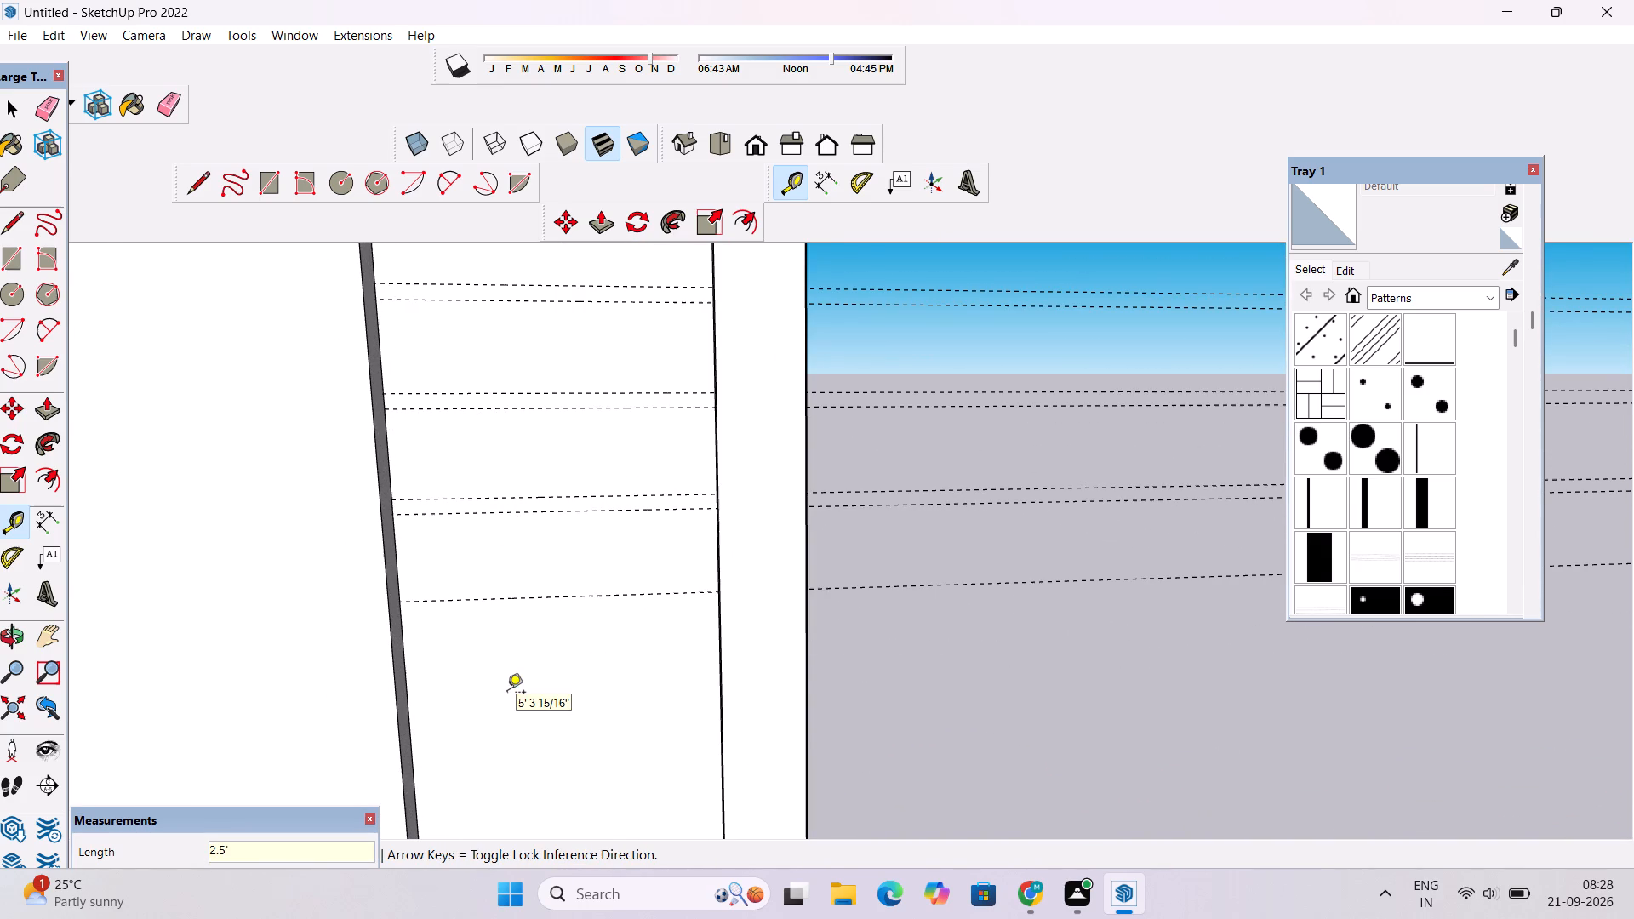
scroll(511, 681, "down", 5)
scroll(563, 646, "up", 5)
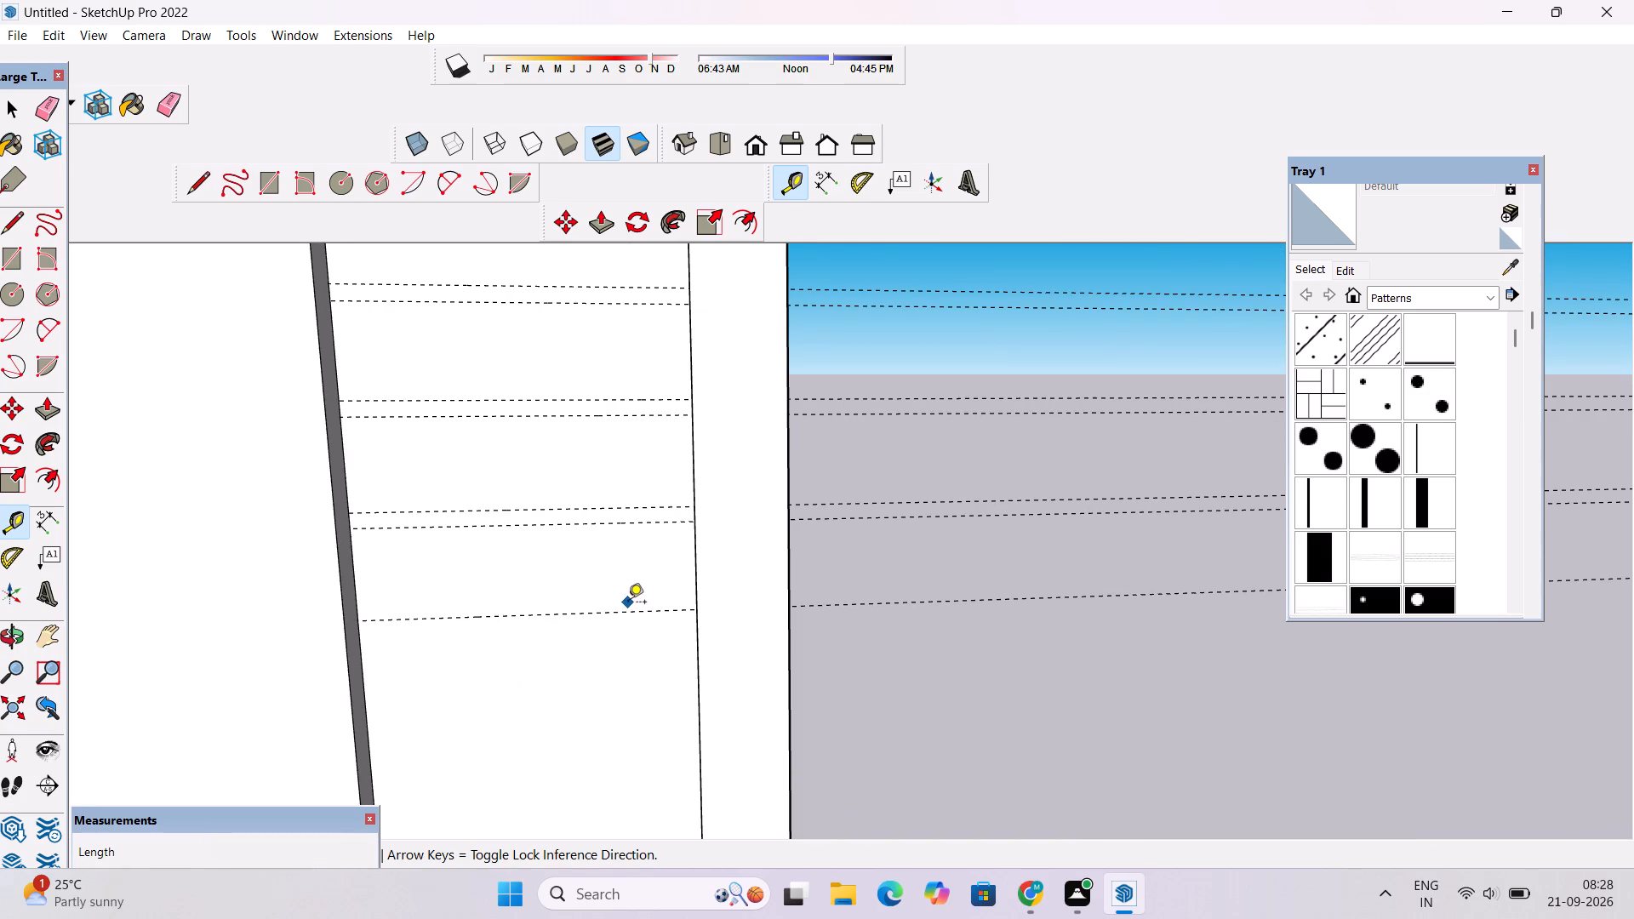
left_click(630, 613)
type("5\"")
key("Return")
Add a seventeenth guide pair on the recessed strip: one 2.5' below the lowest guide and another 5" under it.
scroll(610, 521, "down", 11)
scroll(604, 631, "up", 3)
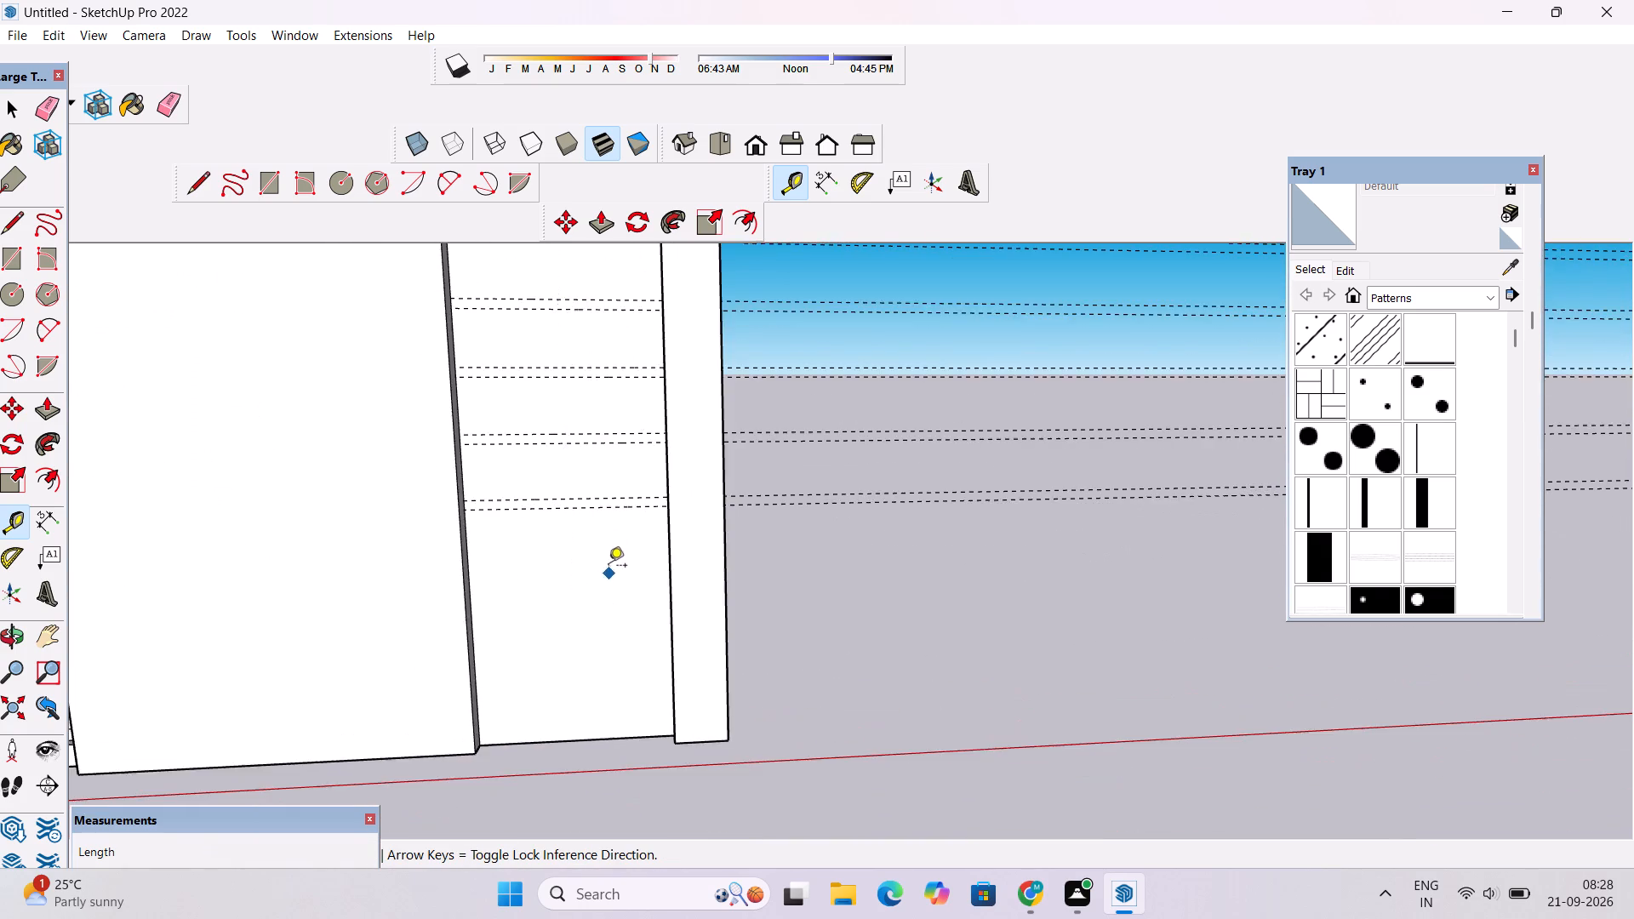
scroll(608, 567, "up", 8)
left_click(585, 471)
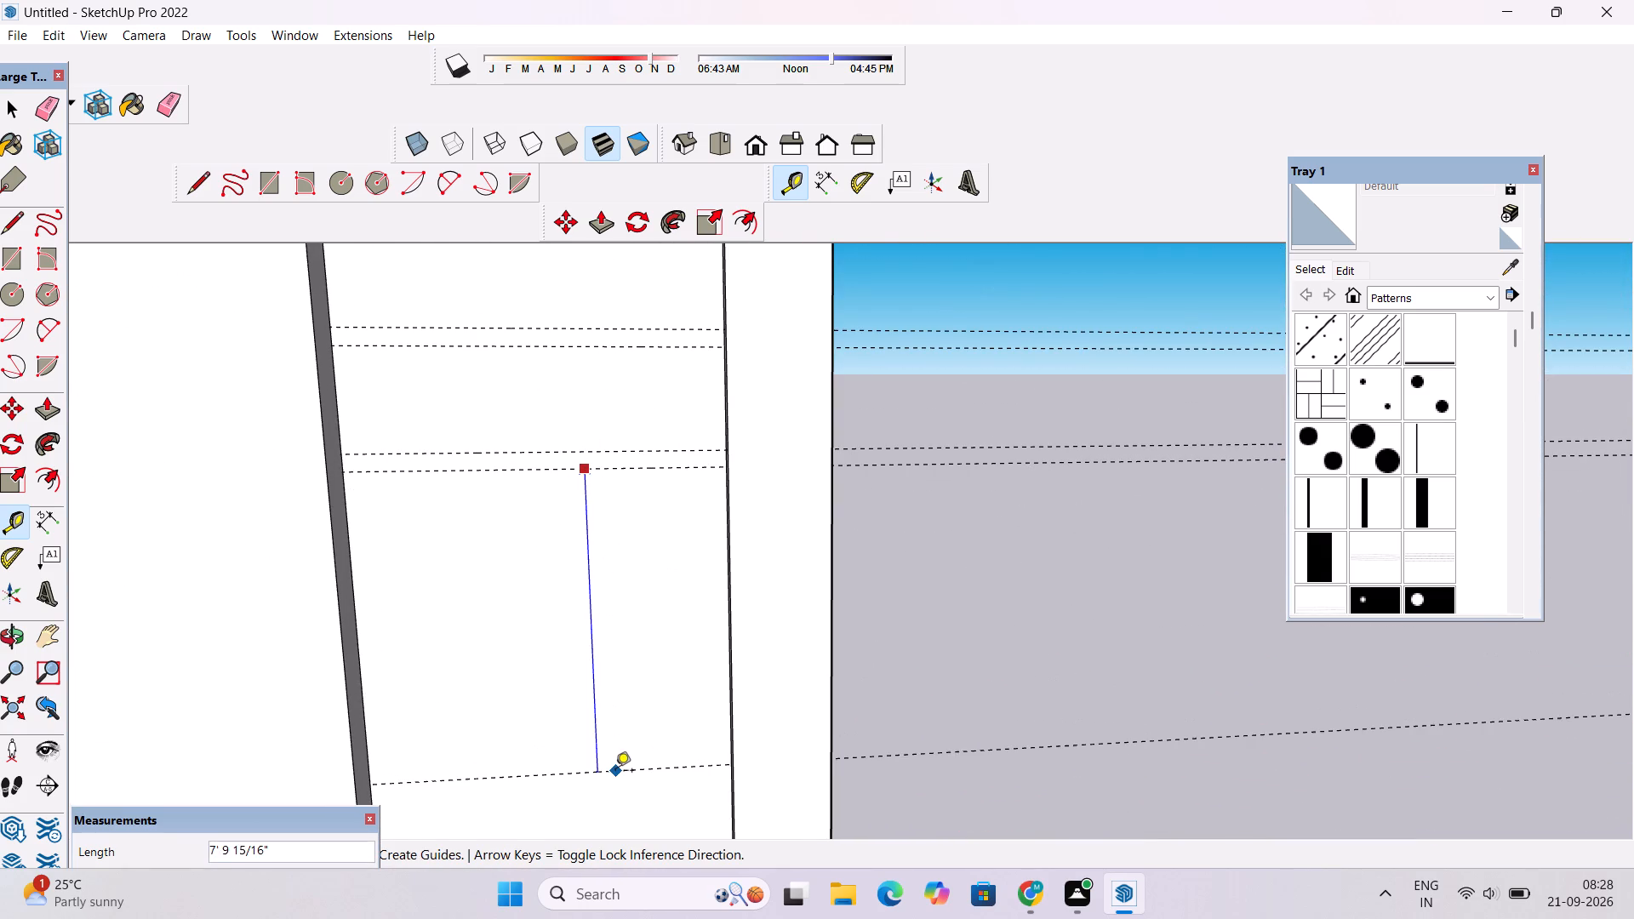
type("2.5'")
key("Return")
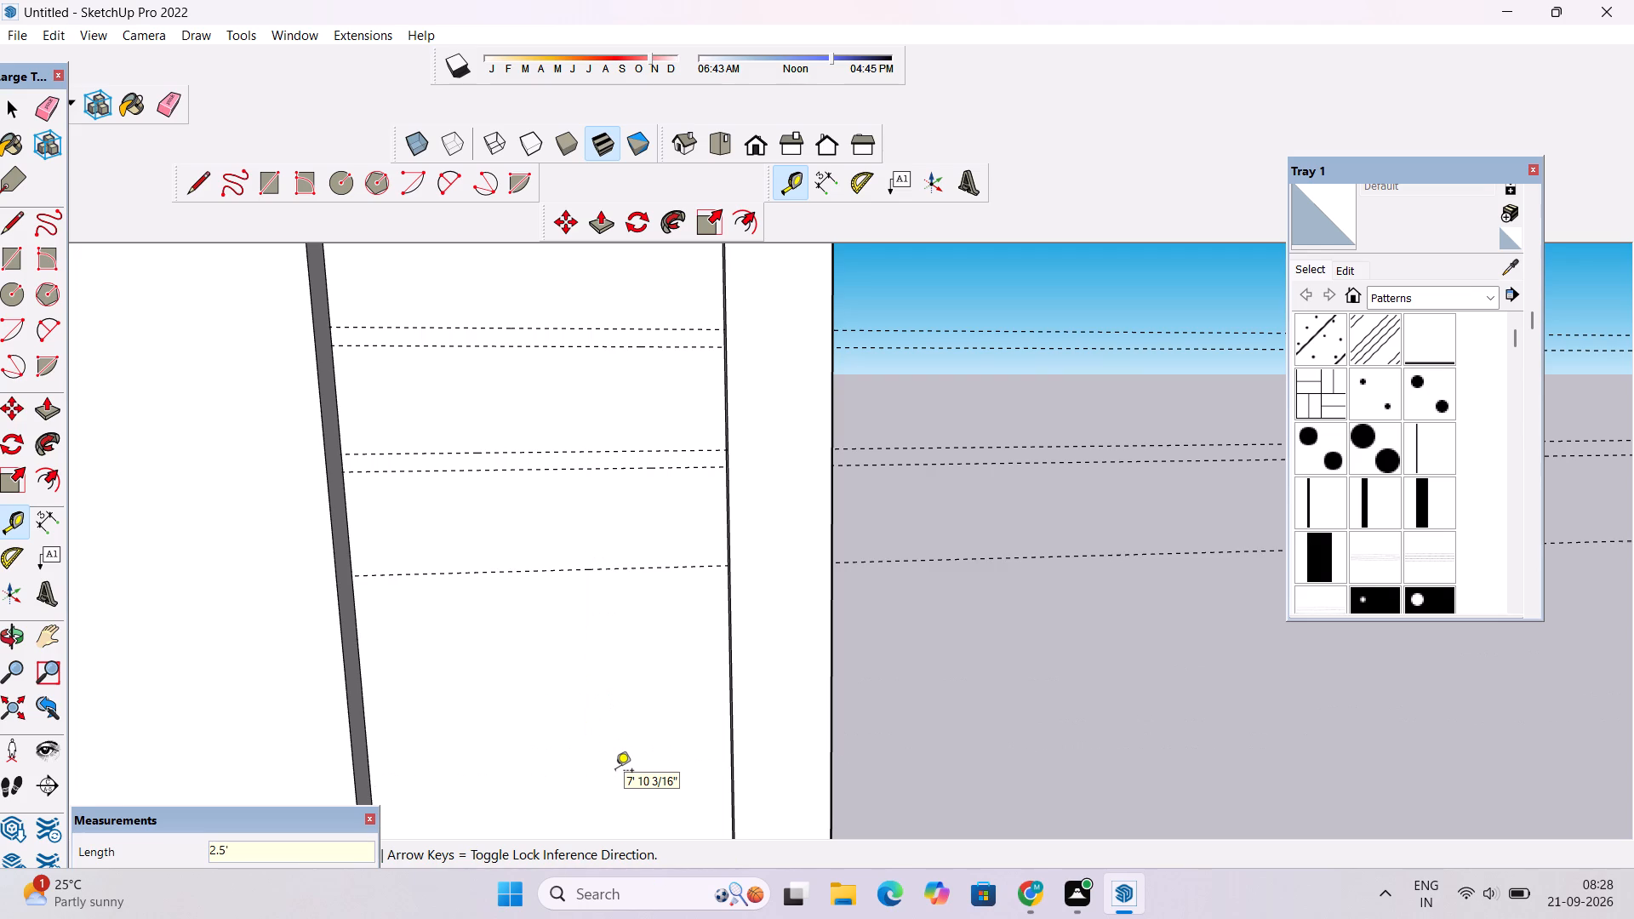
left_click(677, 568)
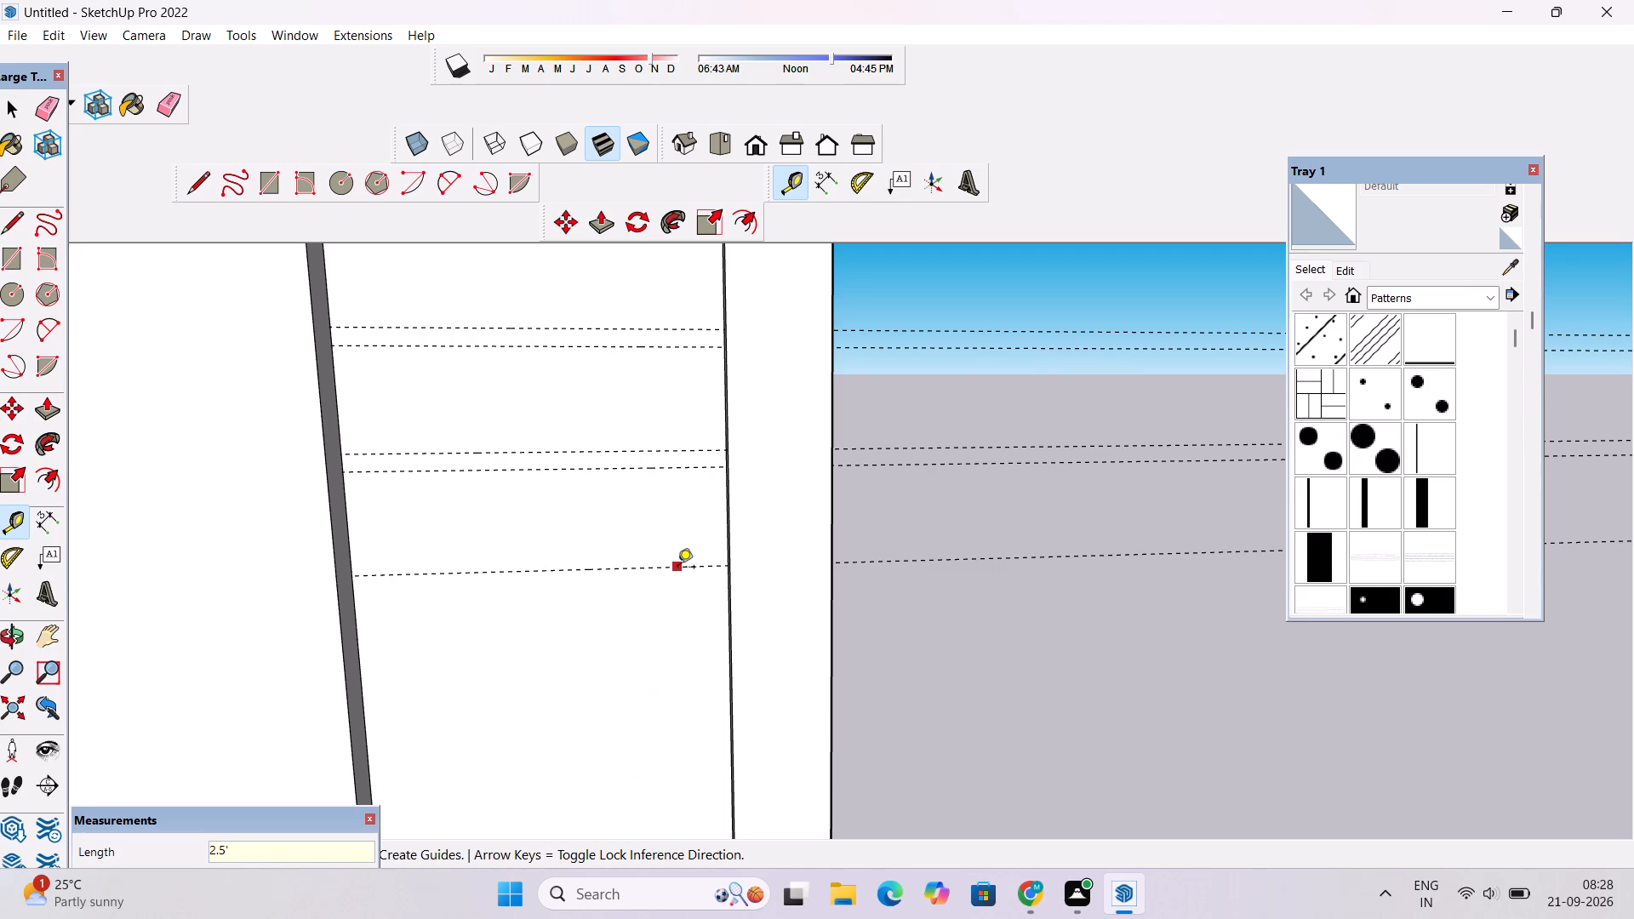
type("5\"")
key("Return")
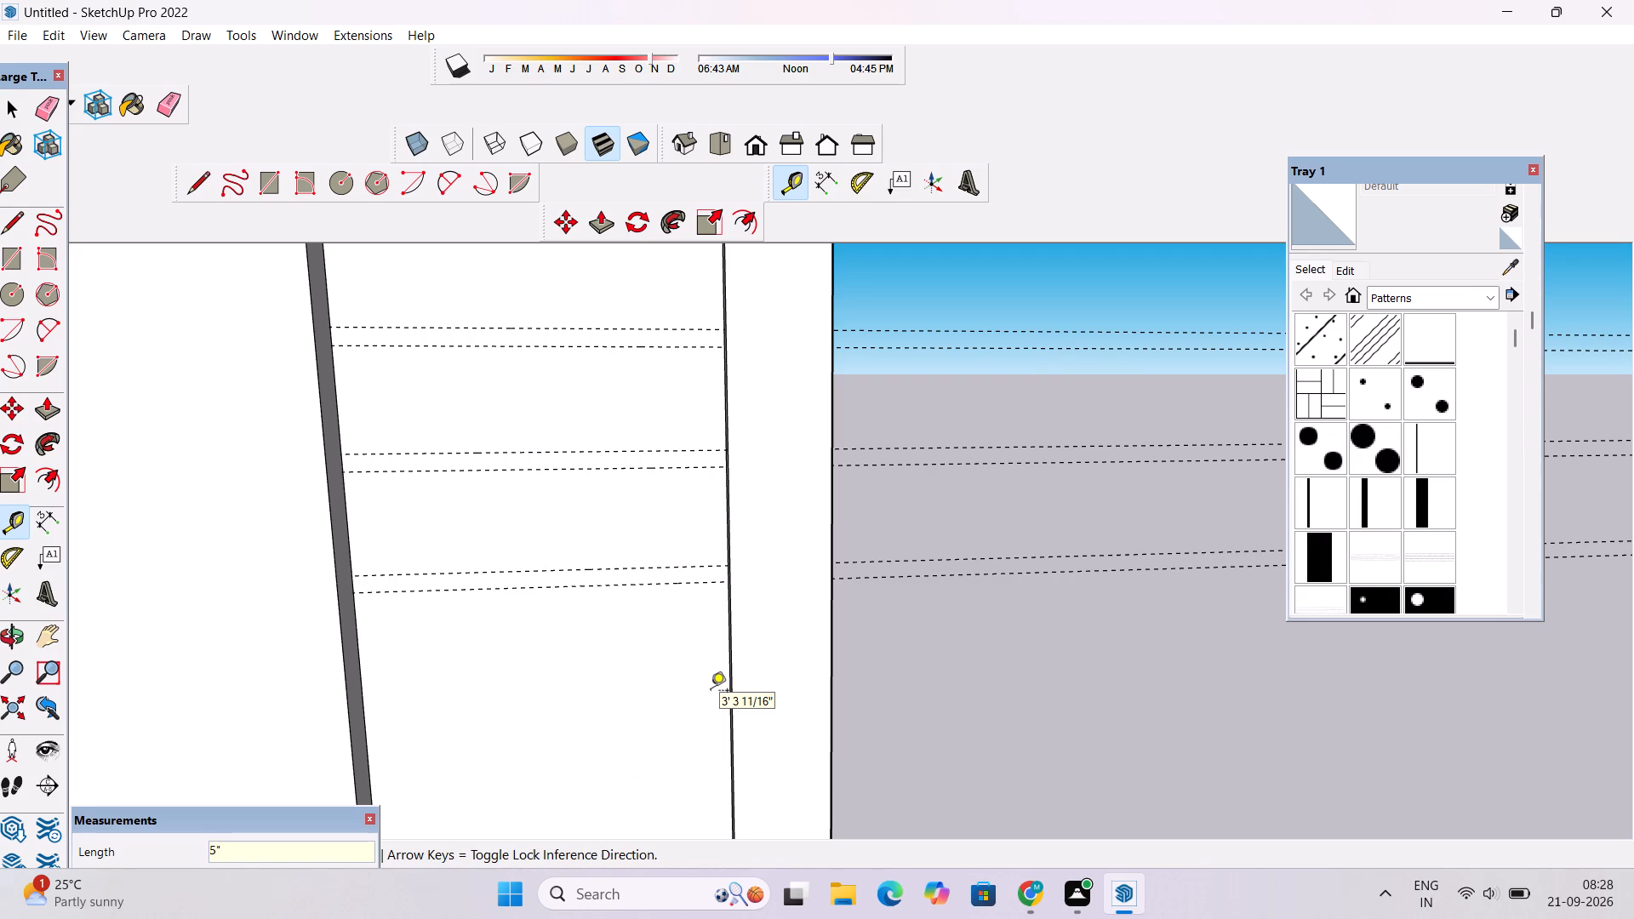
Add an eighteenth guide pair on the recessed strip: one 2.5' below the lowest guide and another 5" under it.
scroll(623, 665, "down", 9)
scroll(591, 747, "up", 6)
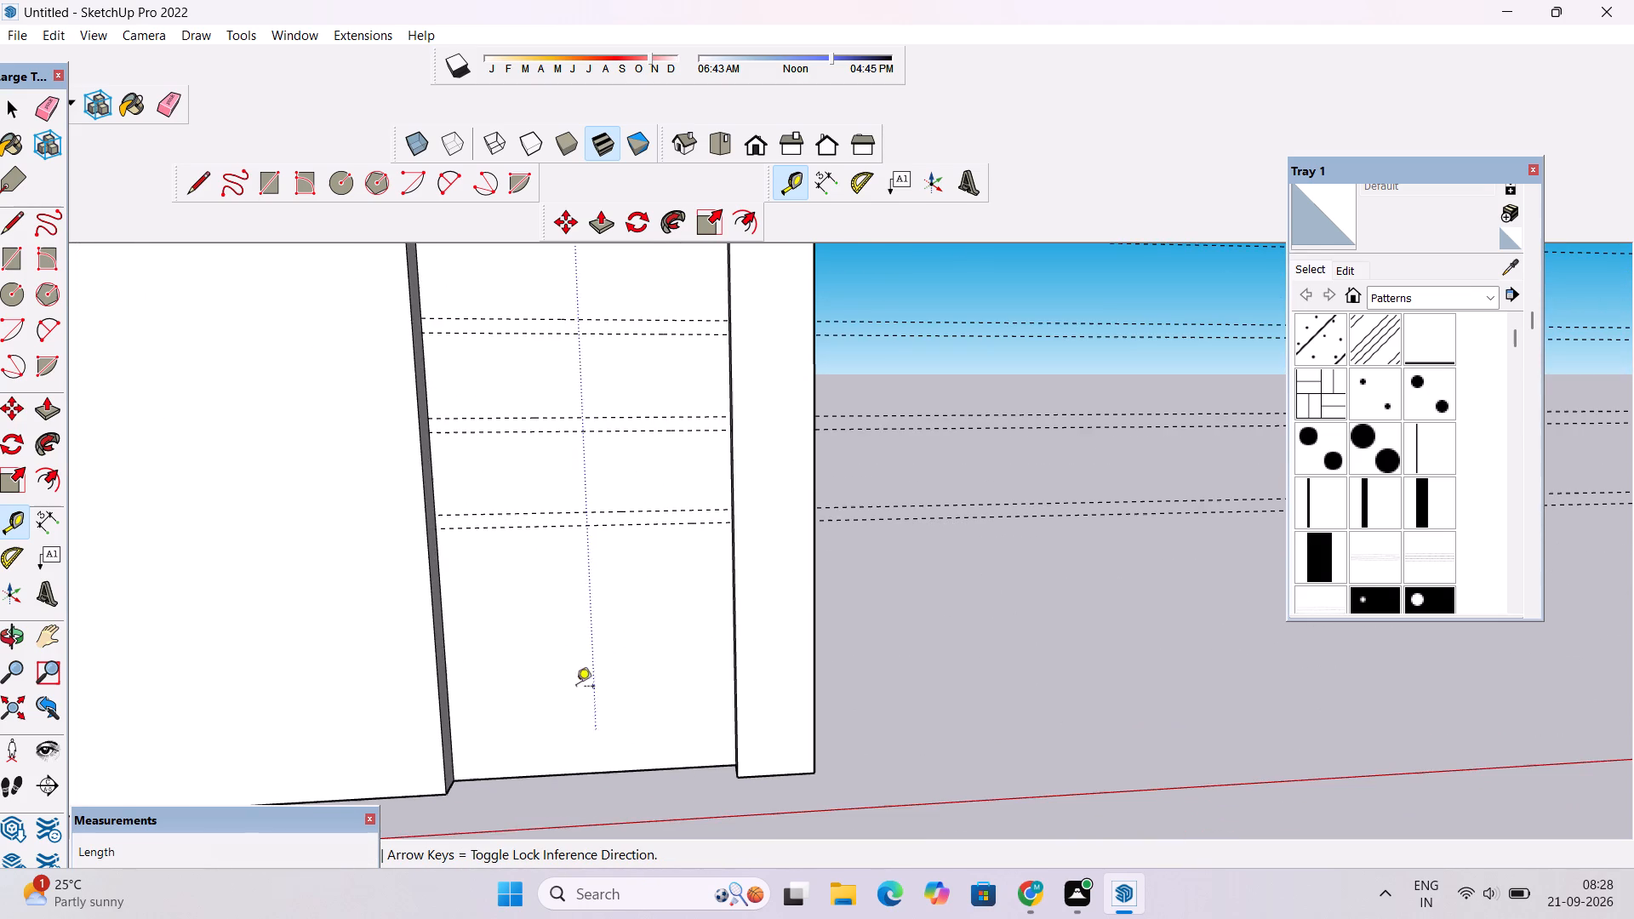
scroll(471, 578, "up", 3)
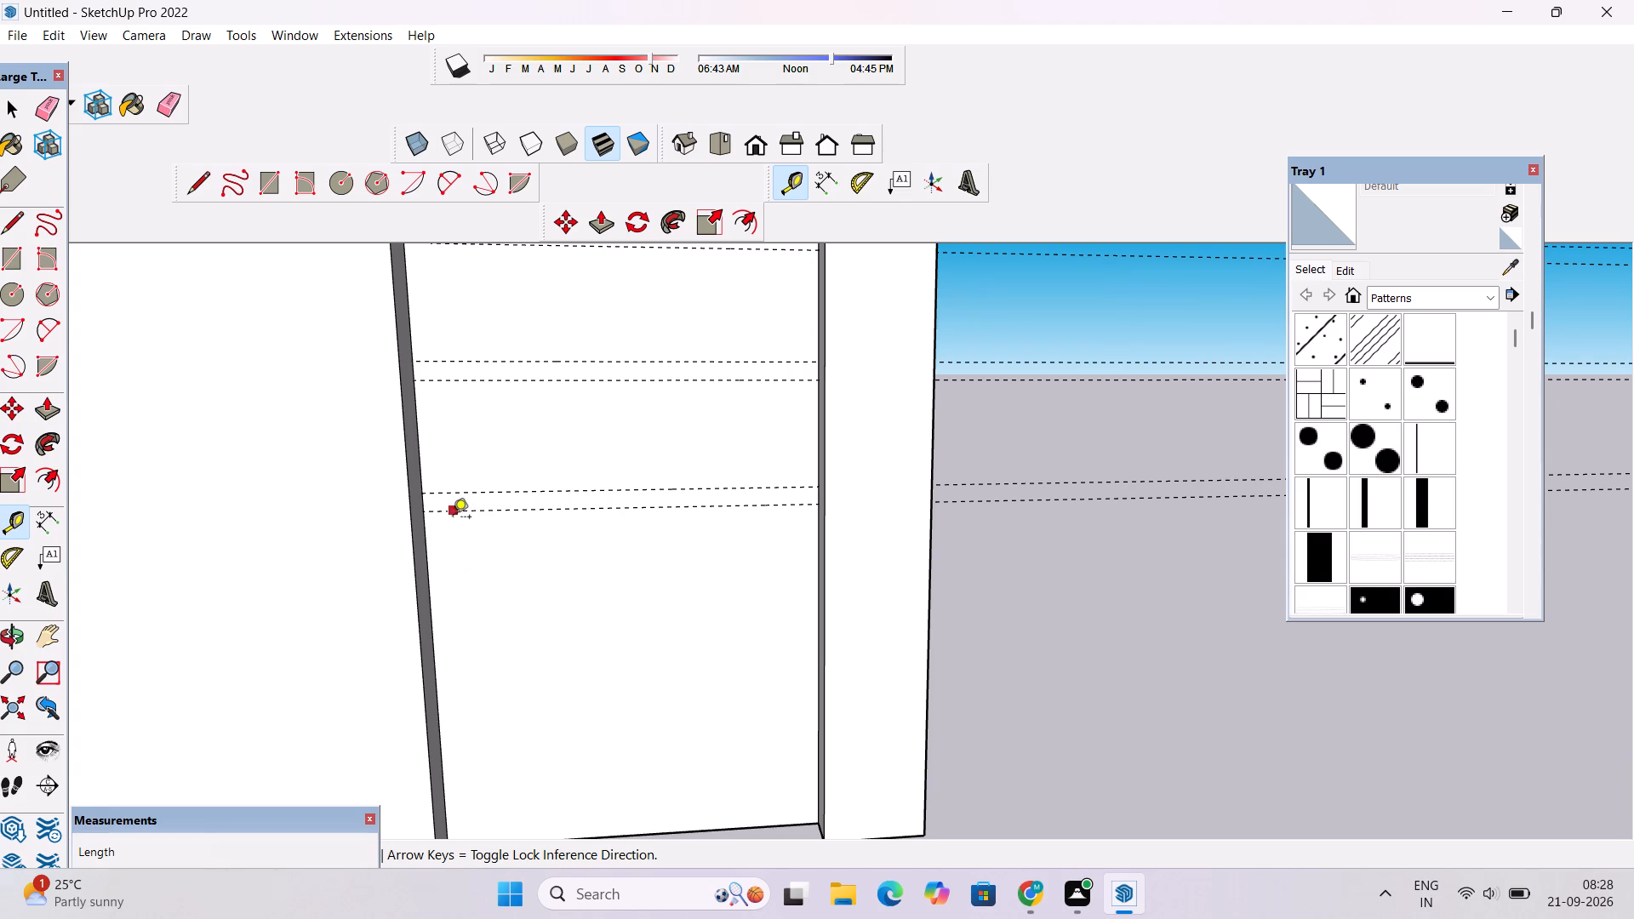
left_click(453, 515)
type("2.5'")
key("Return")
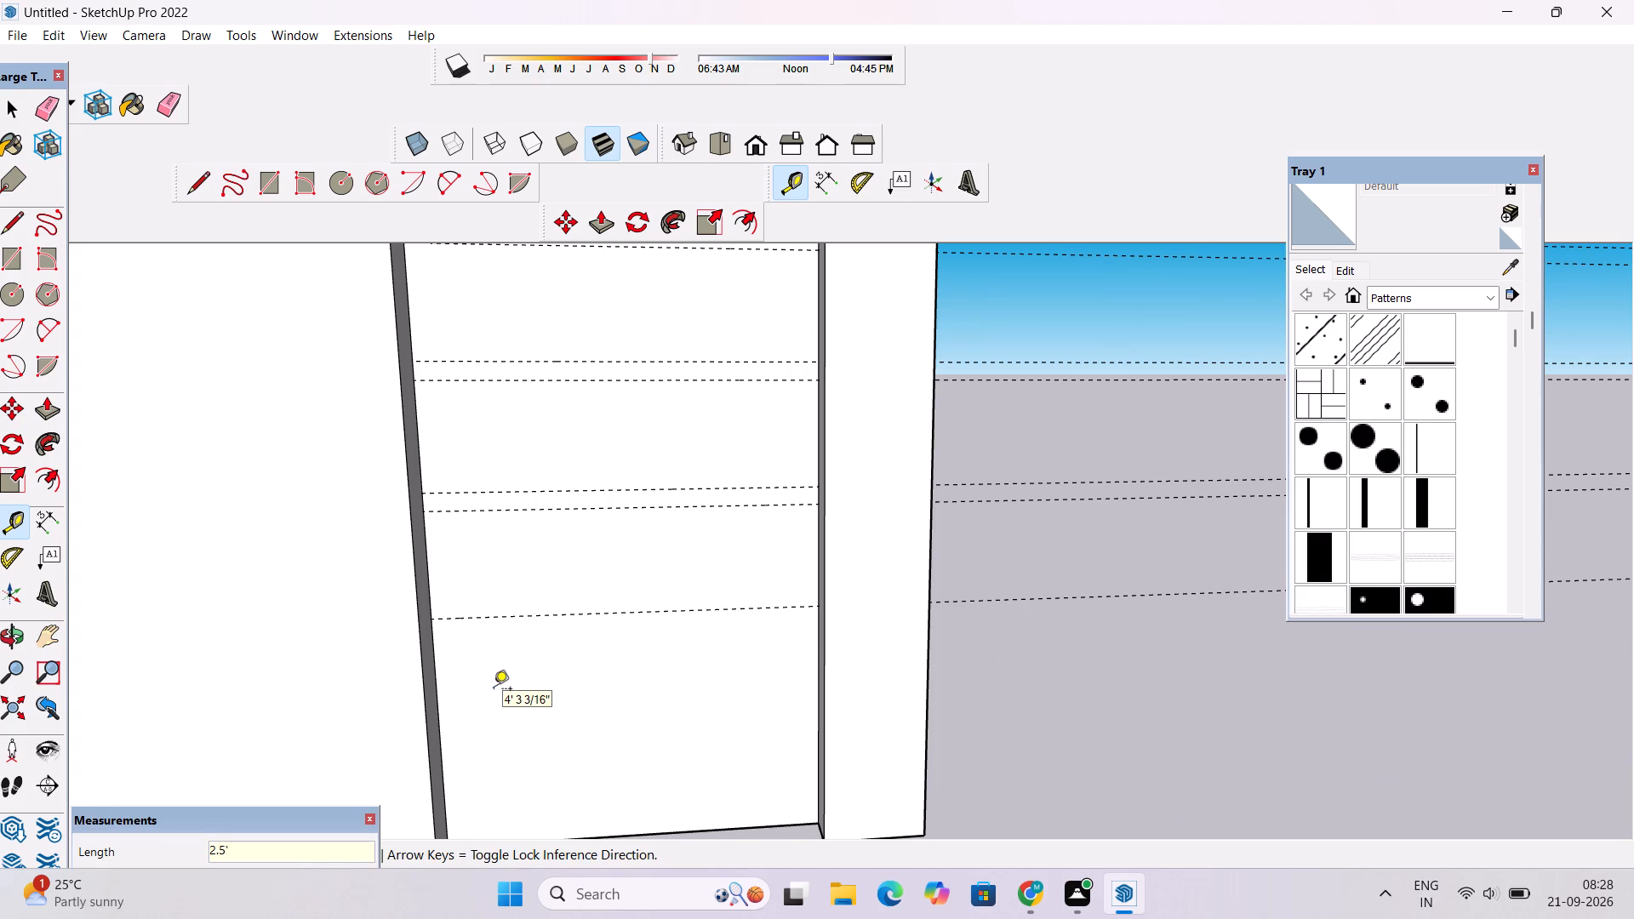
scroll(494, 690, "down", 5)
left_click(602, 643)
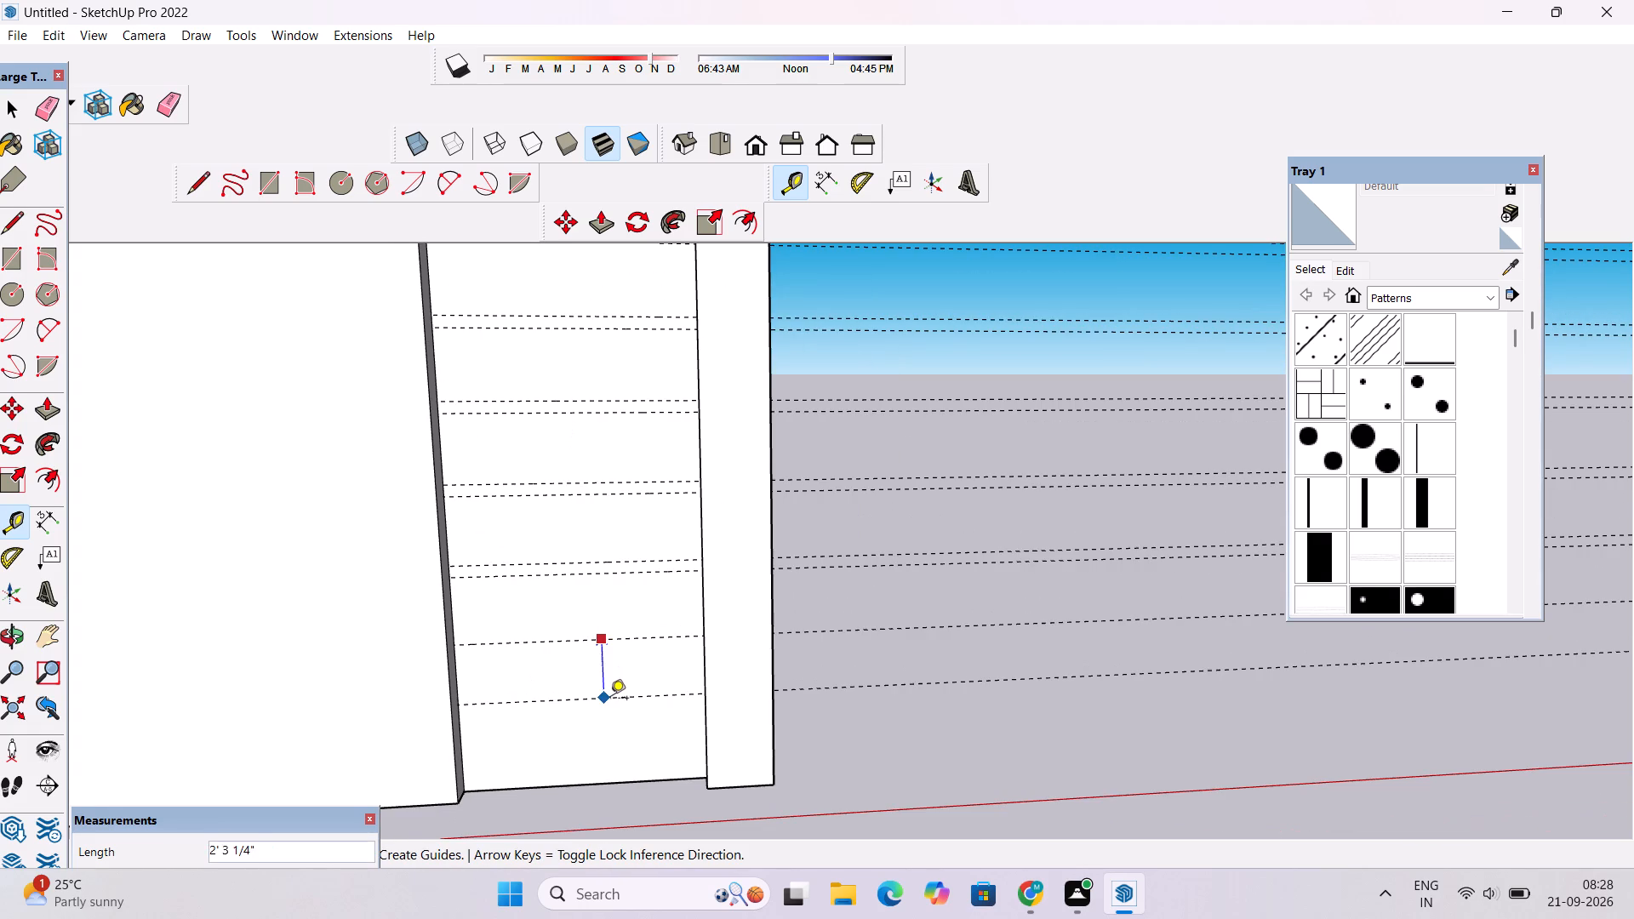
key("5")
key("shift+quotedbl")
key("Return")
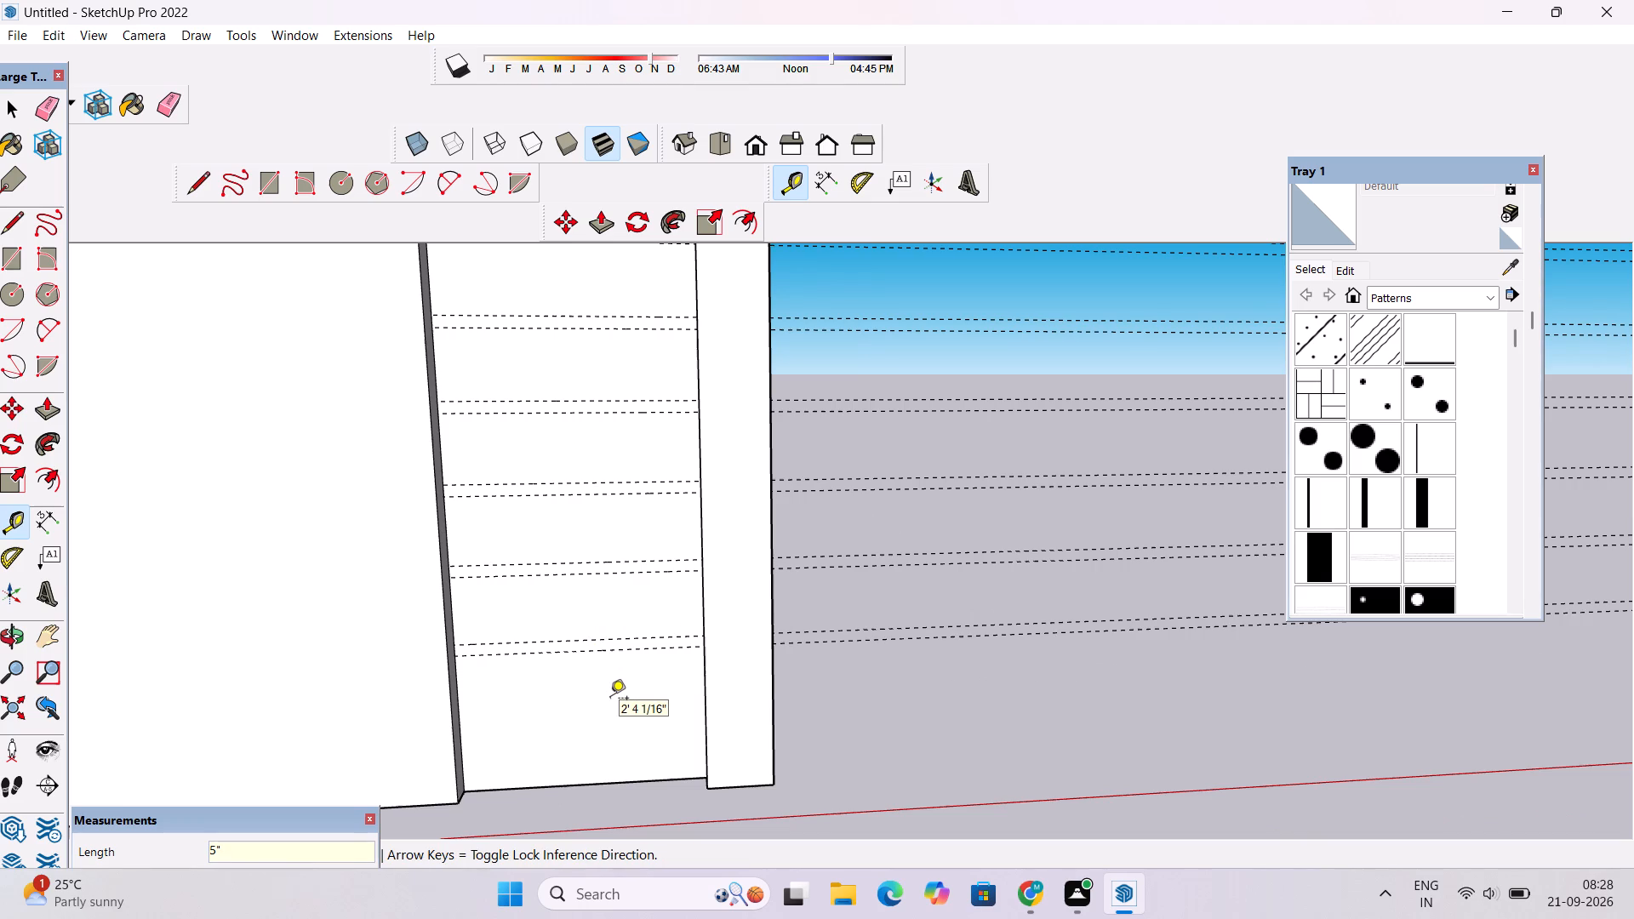
Add a final guide pair near the strip's base: one 2.5' below the lowest guide and another 5" under it.
left_click(669, 647)
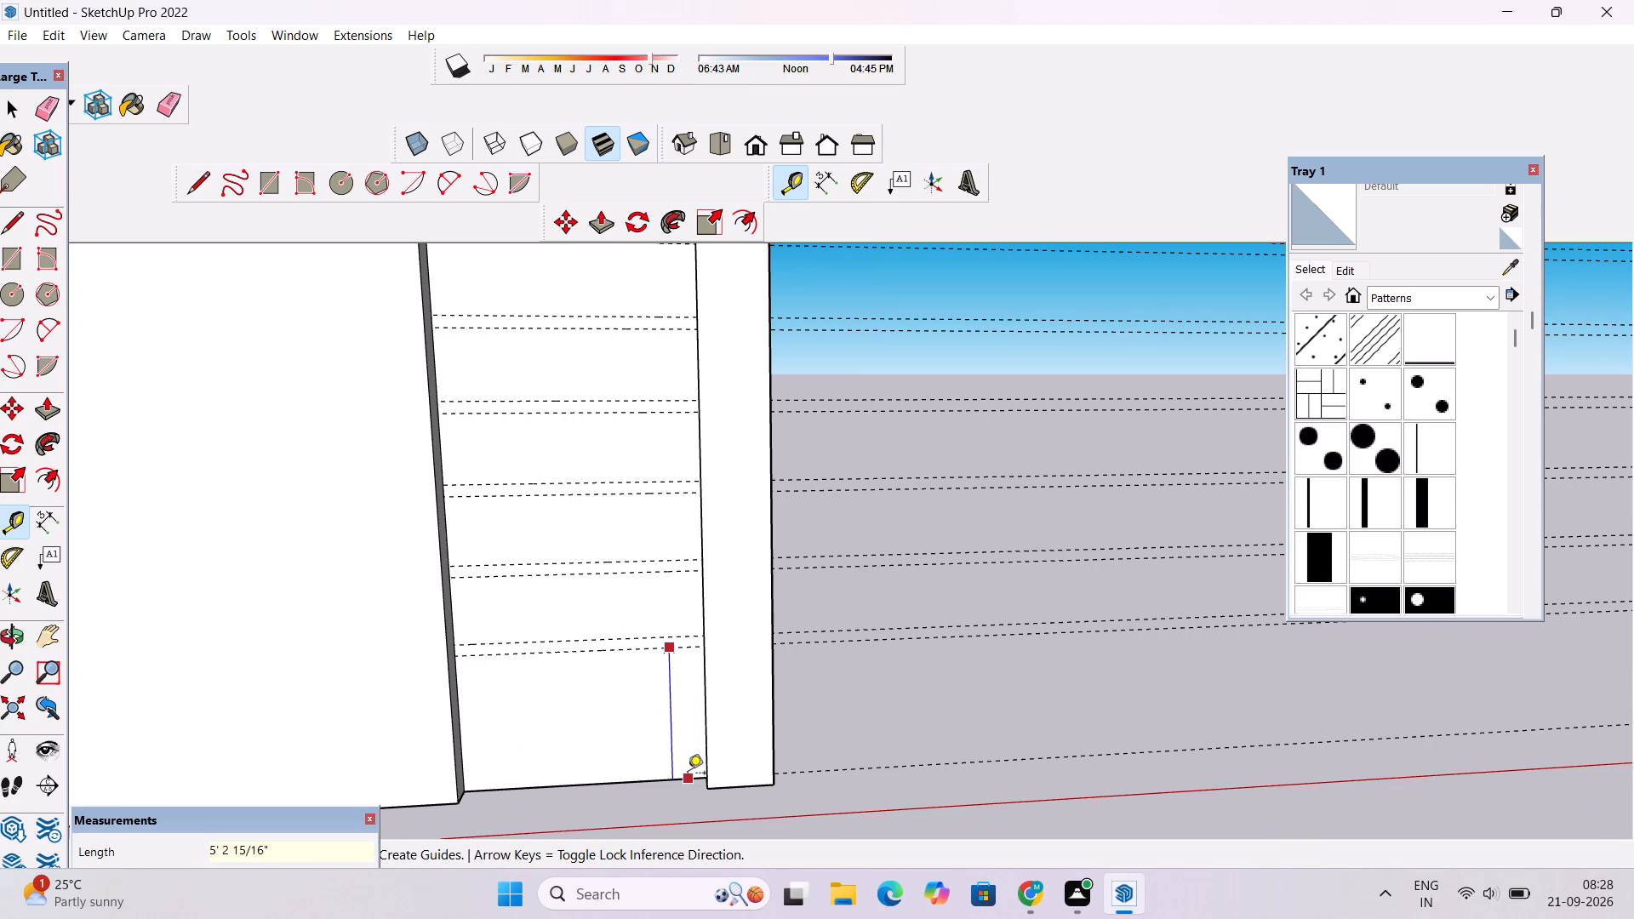
type("2.5'")
key("Return")
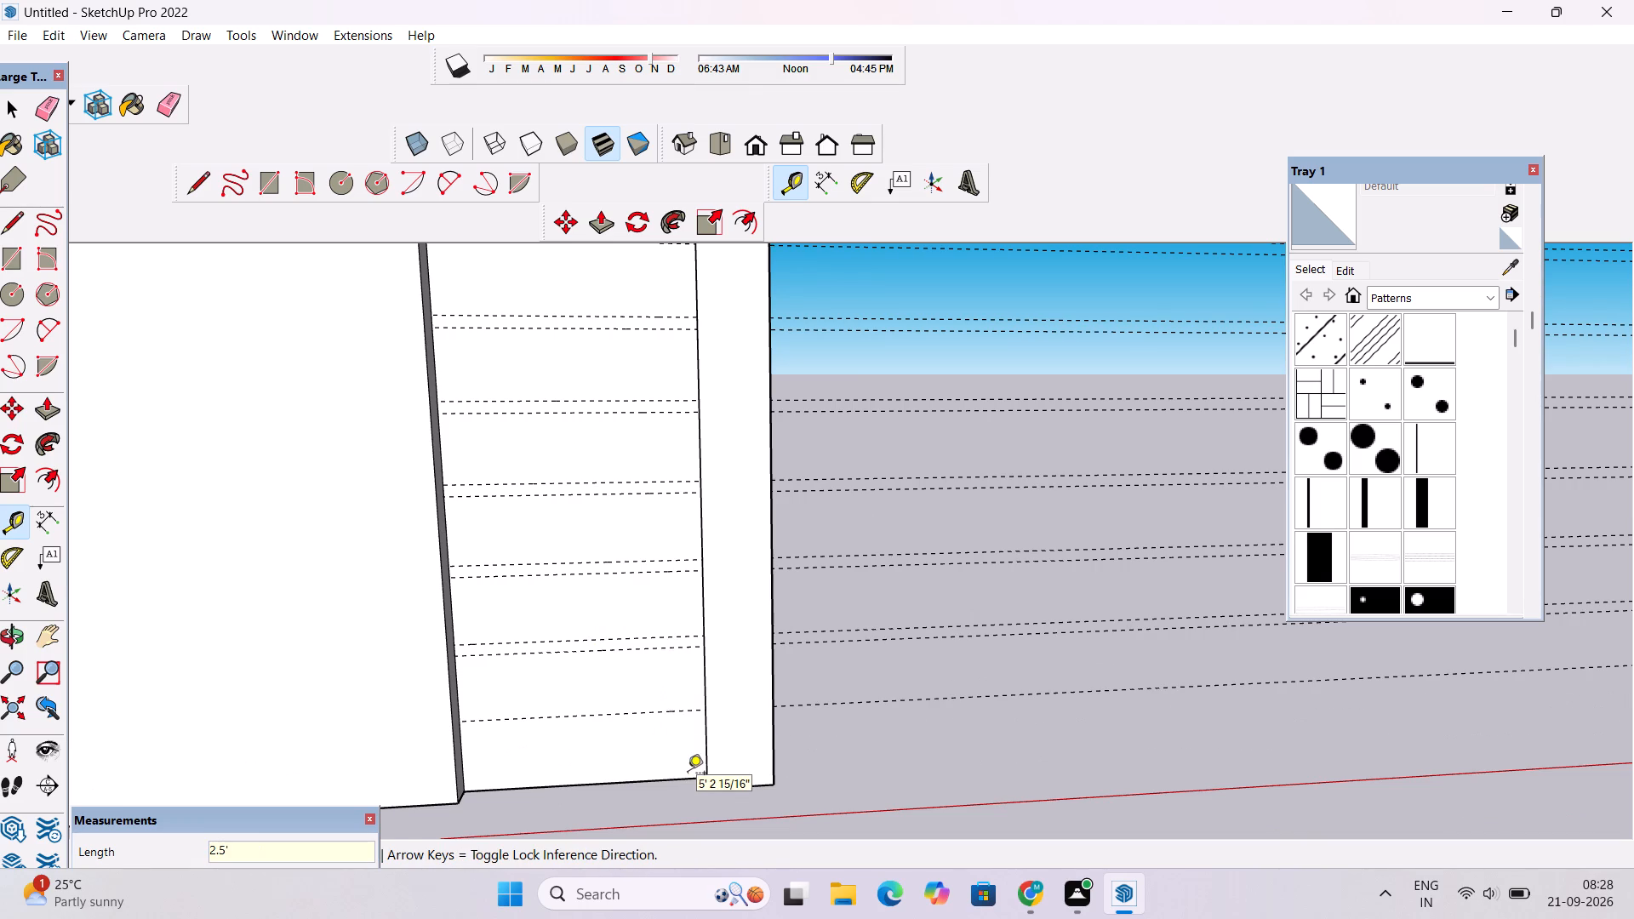
left_click(671, 711)
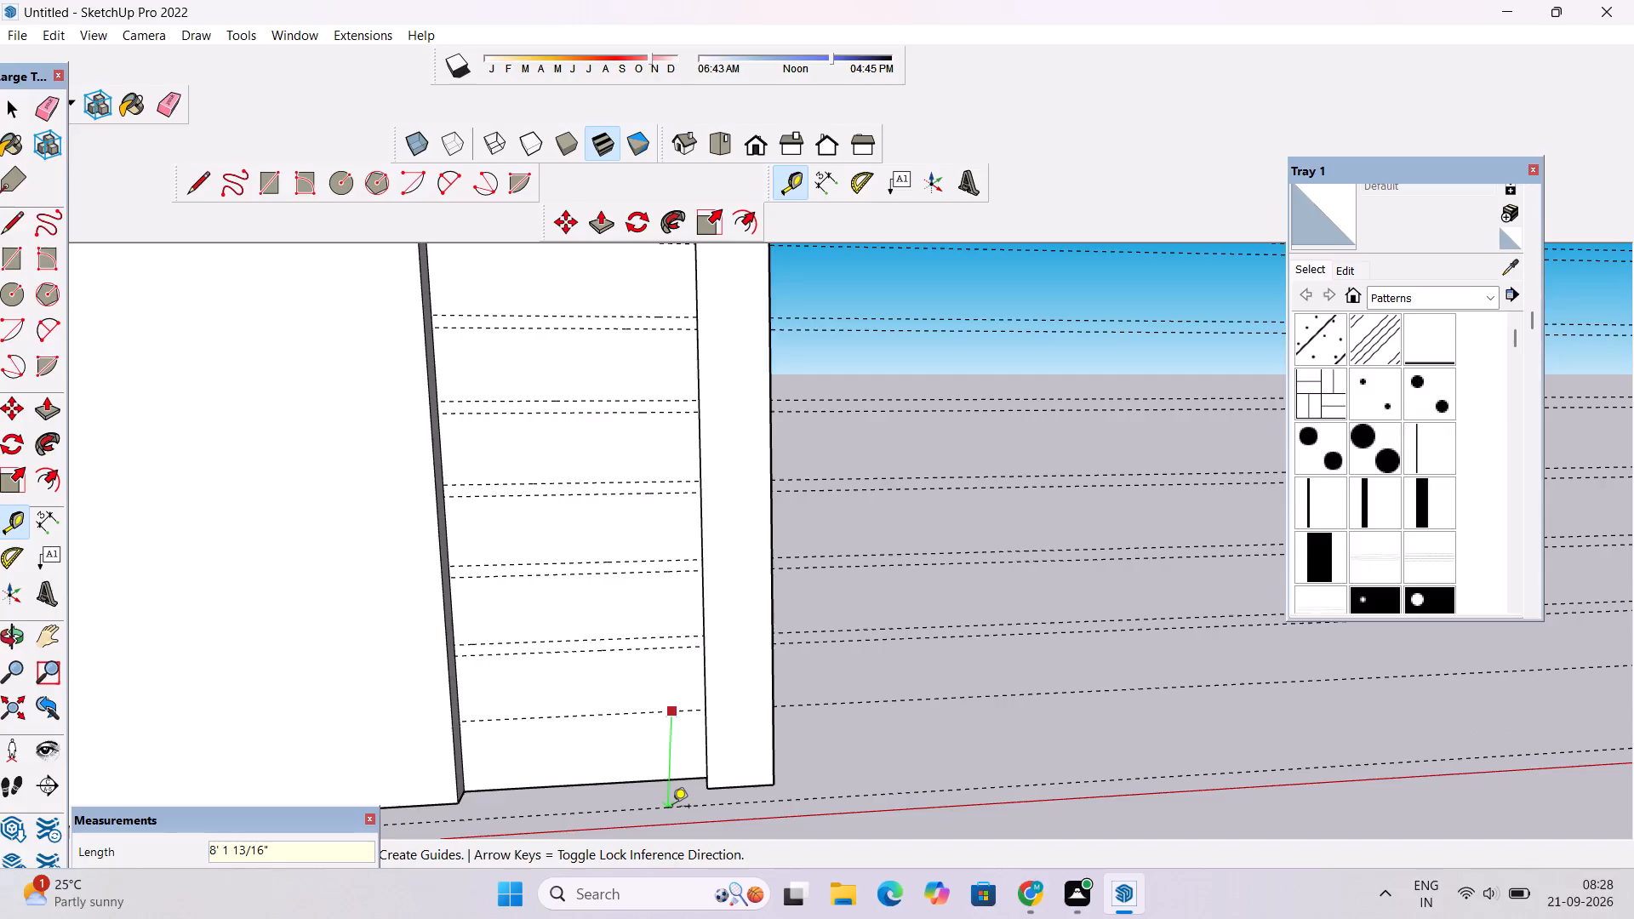
scroll(666, 755, "down", 5)
scroll(661, 793, "up", 4)
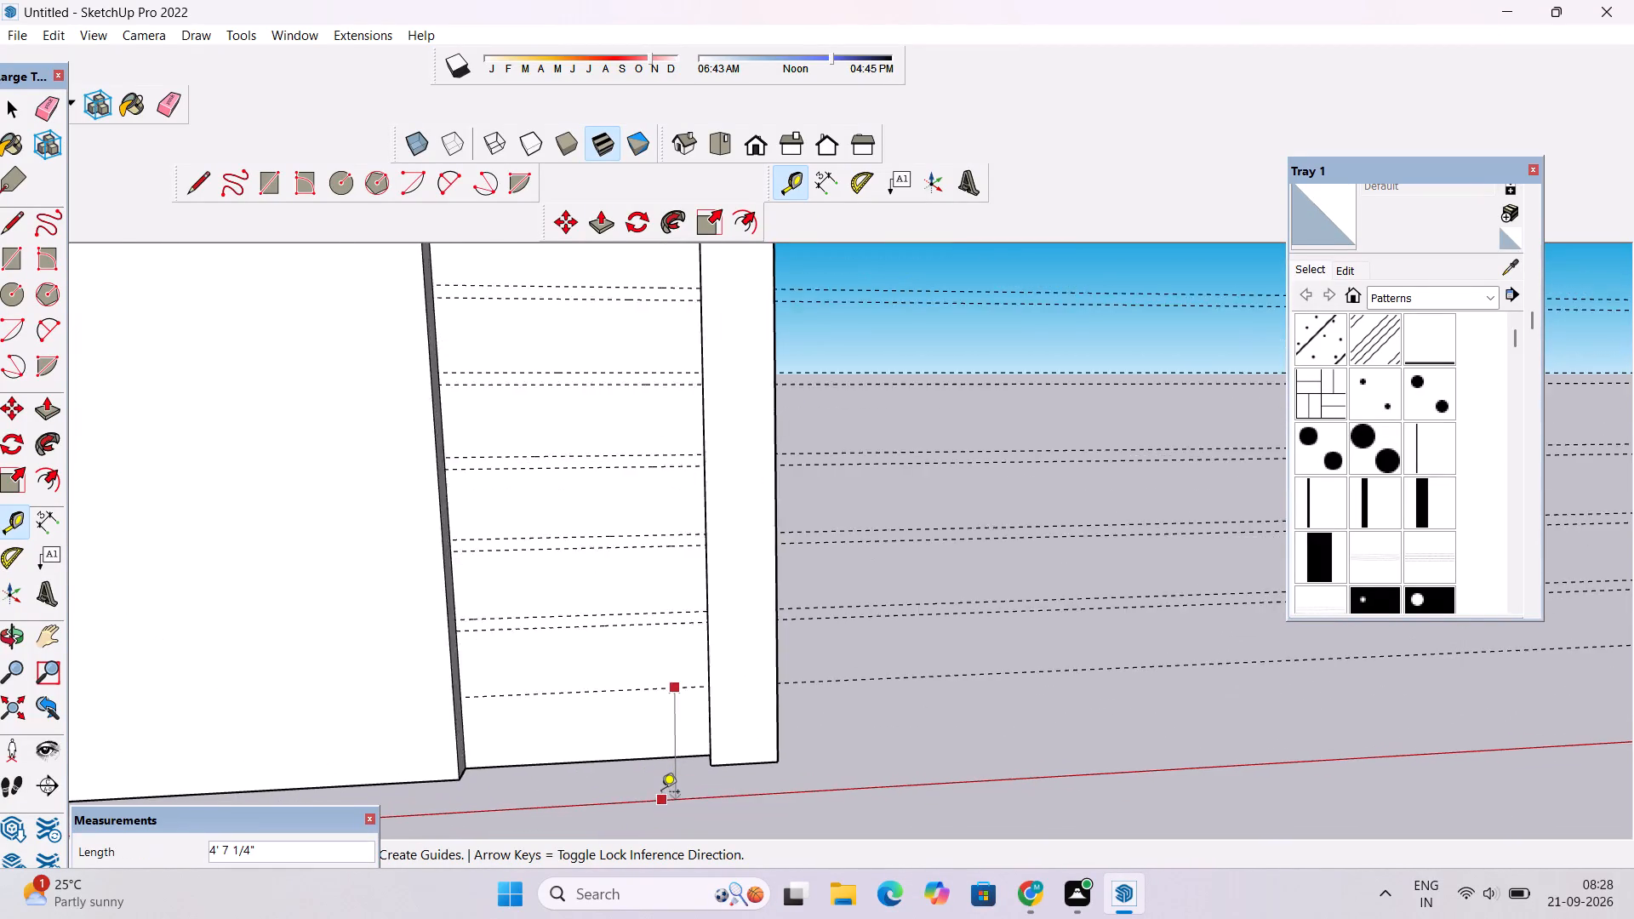
scroll(661, 793, "up", 10)
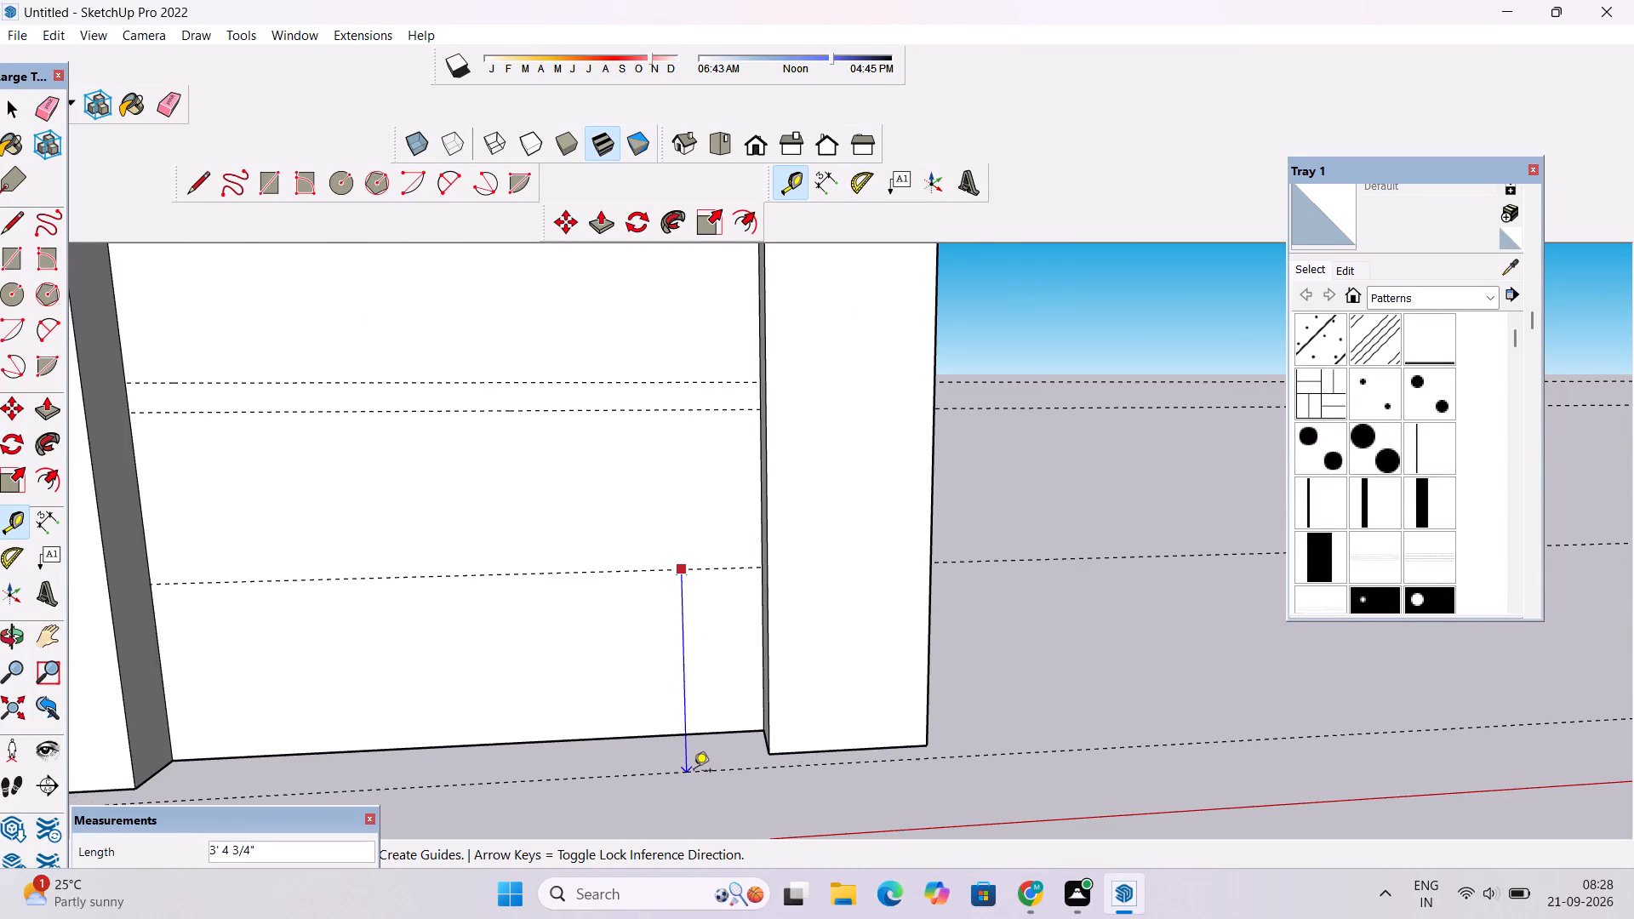
type("5\"")
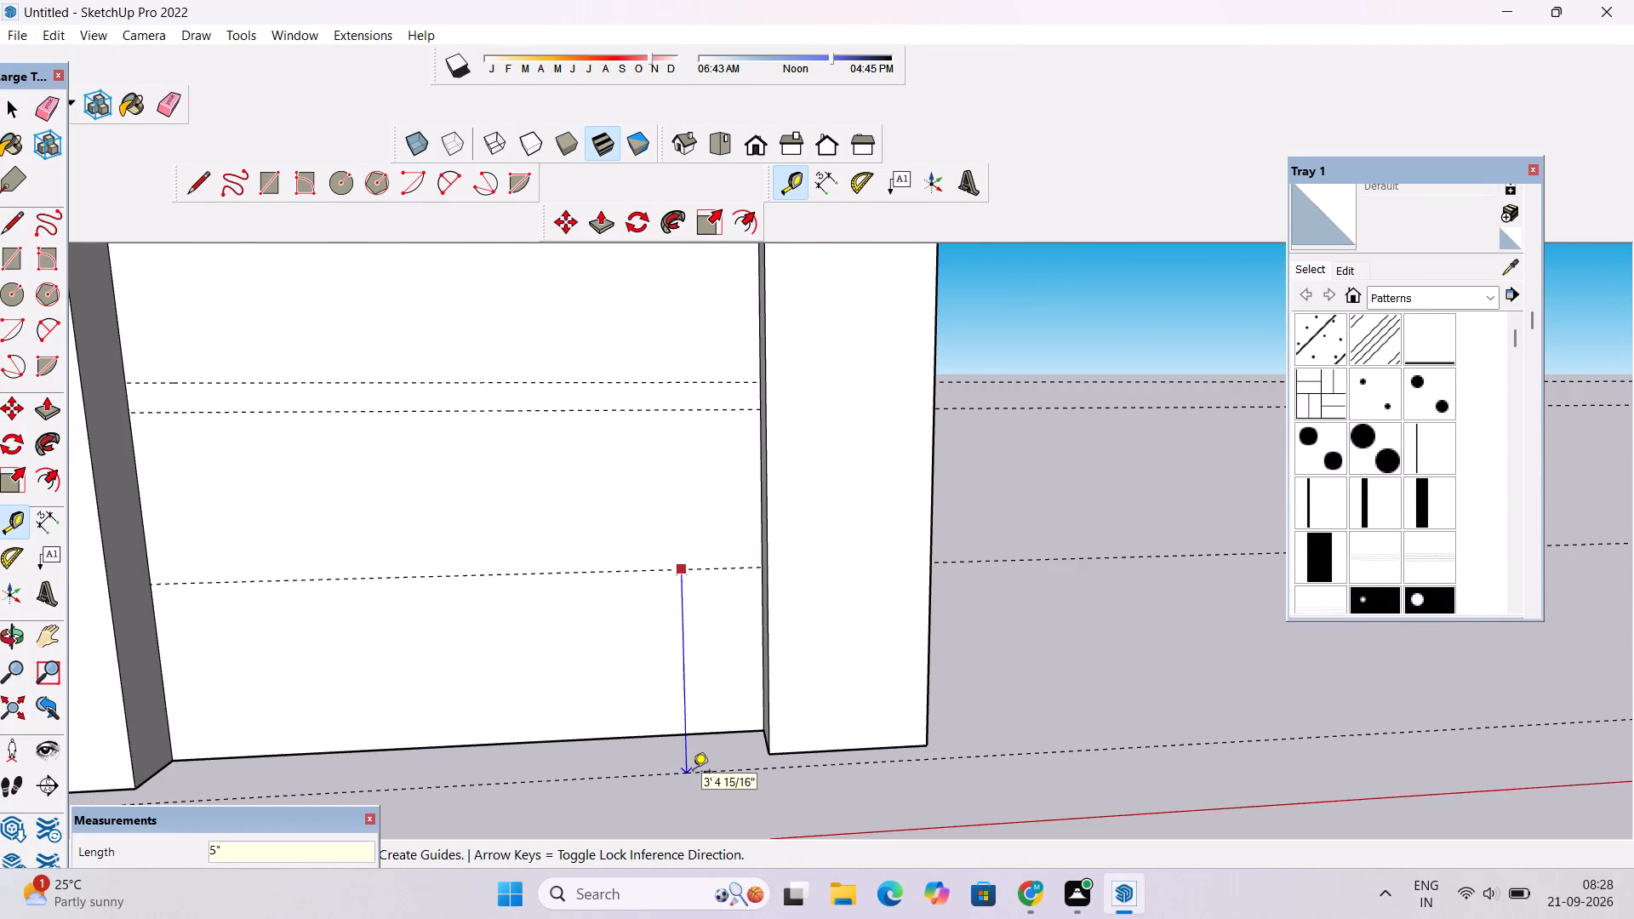
key("Return")
Draw a 5" by 9' rectangle between the lowest guide pair, spanning the full width of the recessed strip.
scroll(685, 774, "down", 3)
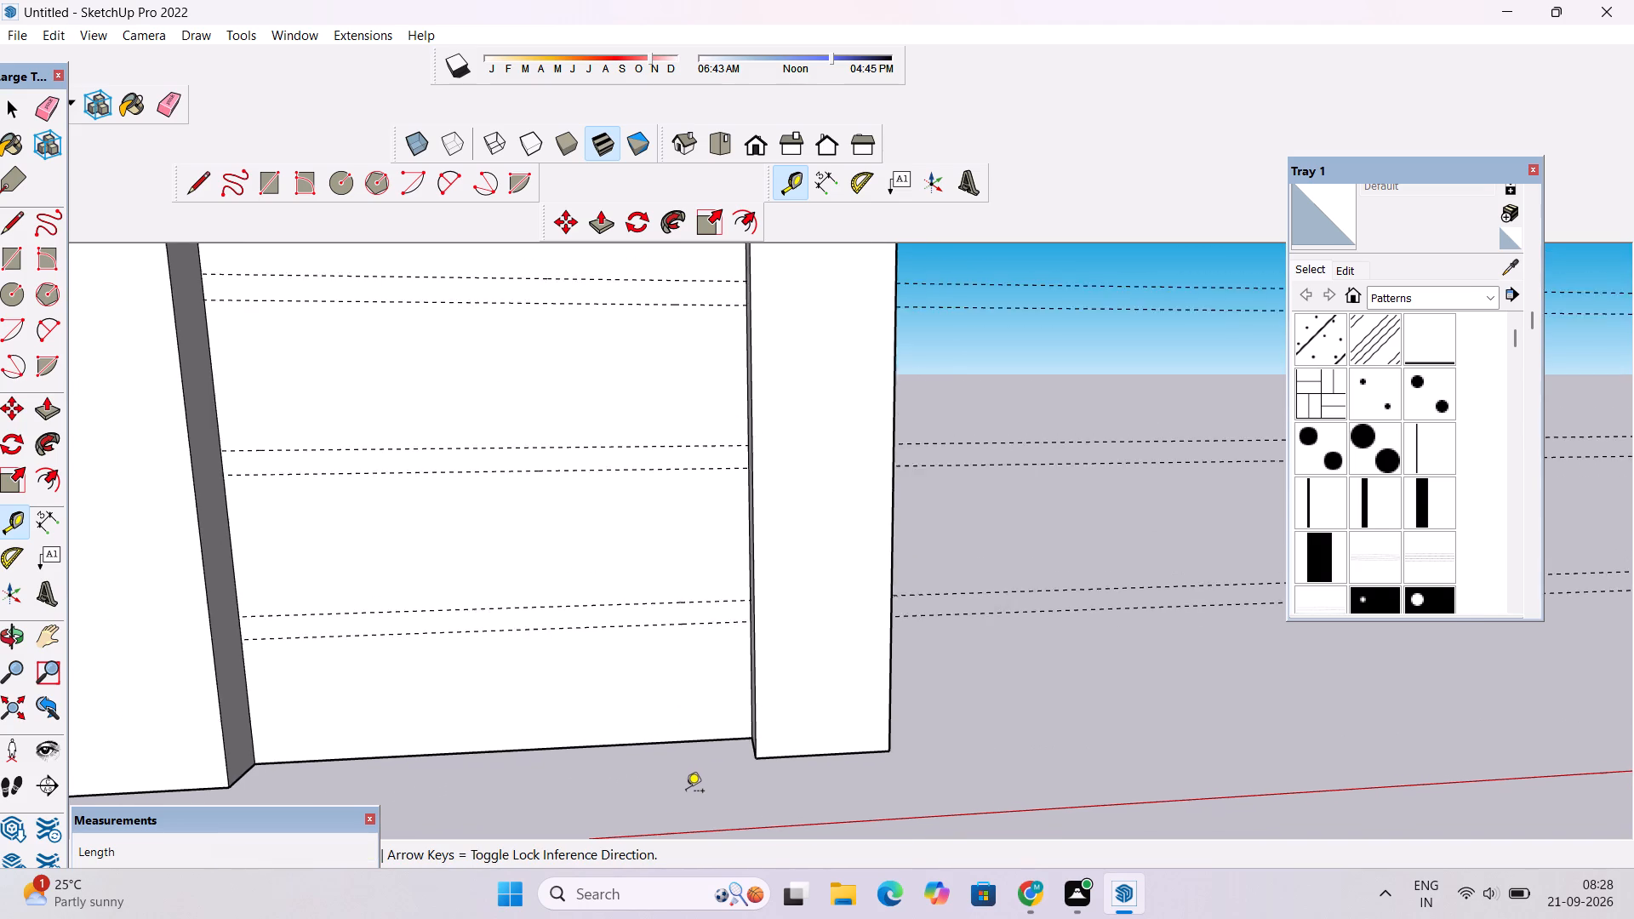
scroll(686, 792, "down", 2)
key("r")
scroll(549, 744, "up", 4)
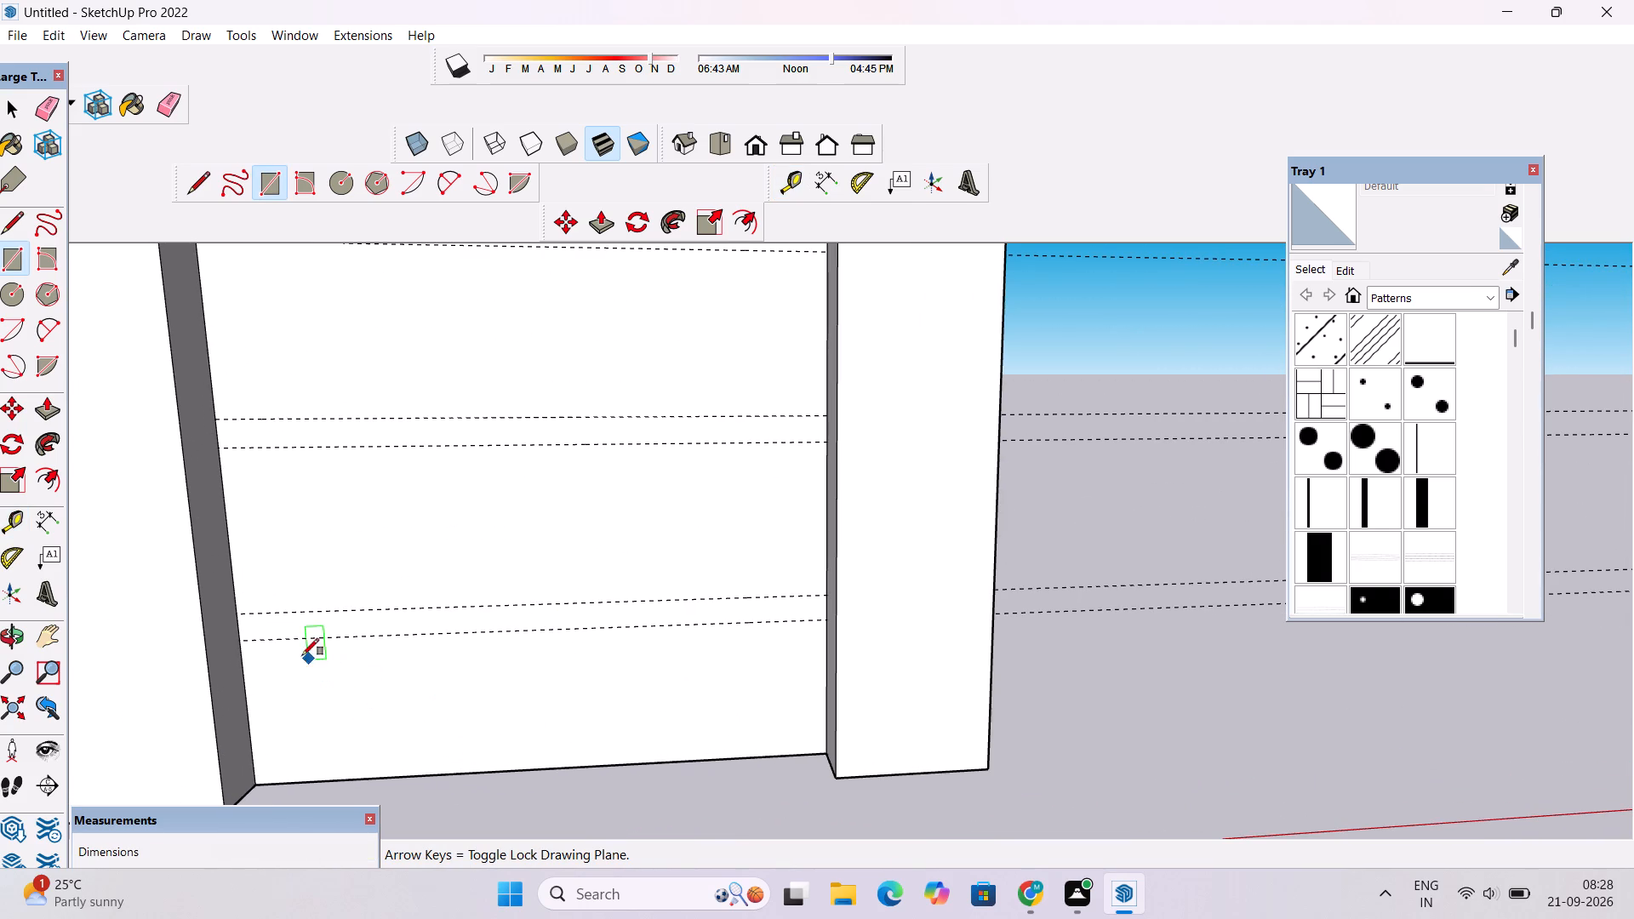
left_click(237, 616)
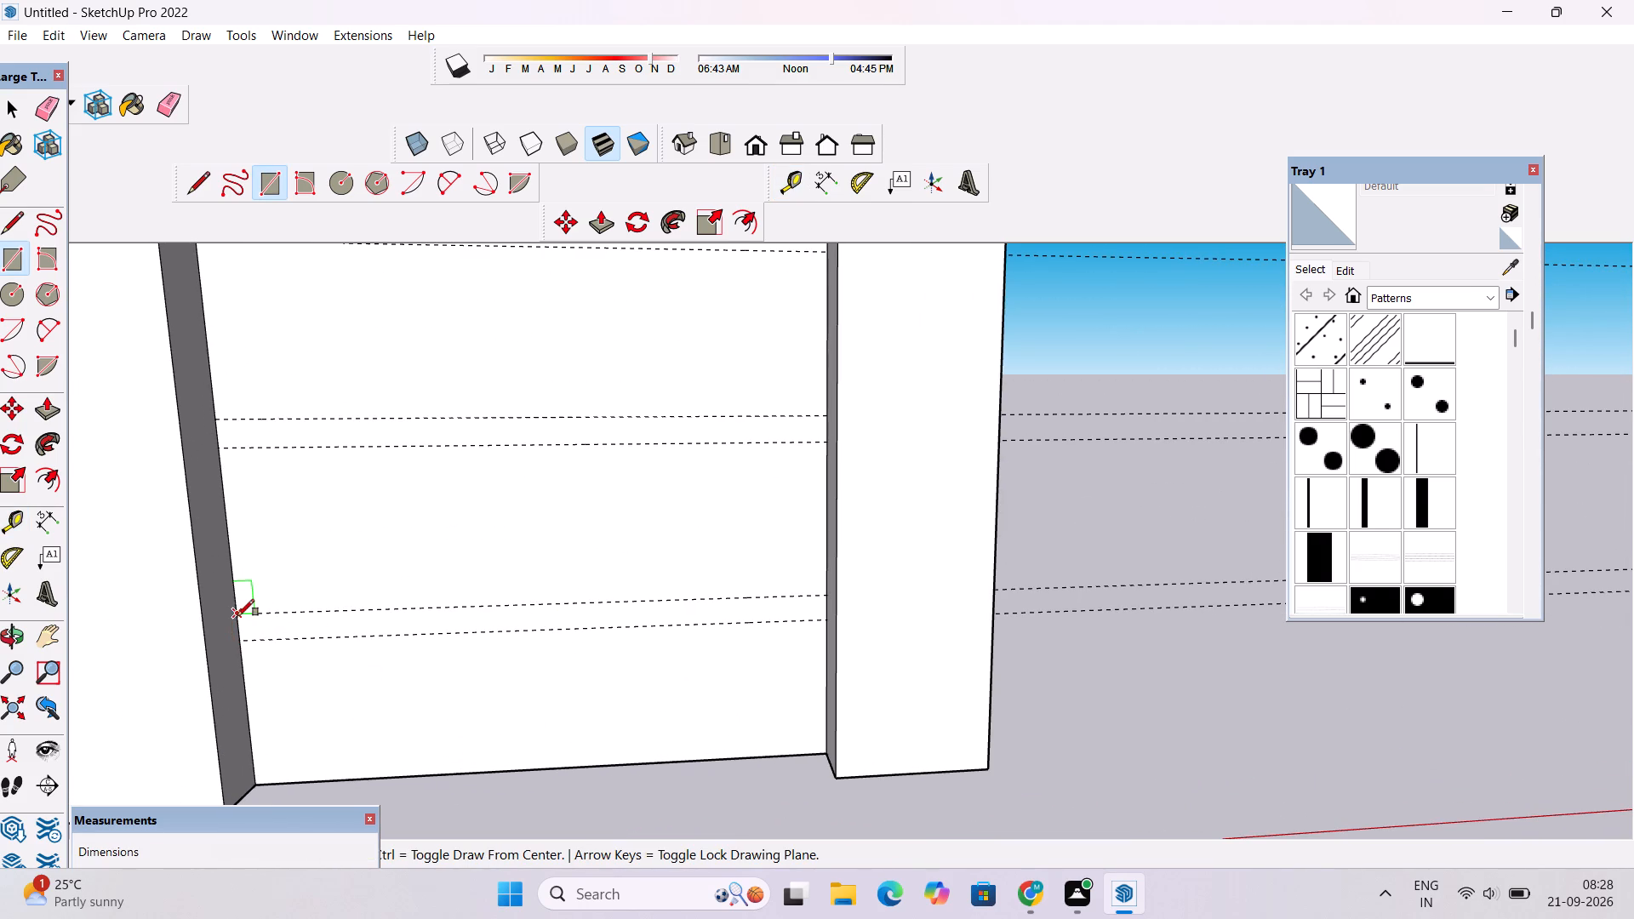
scroll(826, 625, "up", 5)
left_click(825, 619)
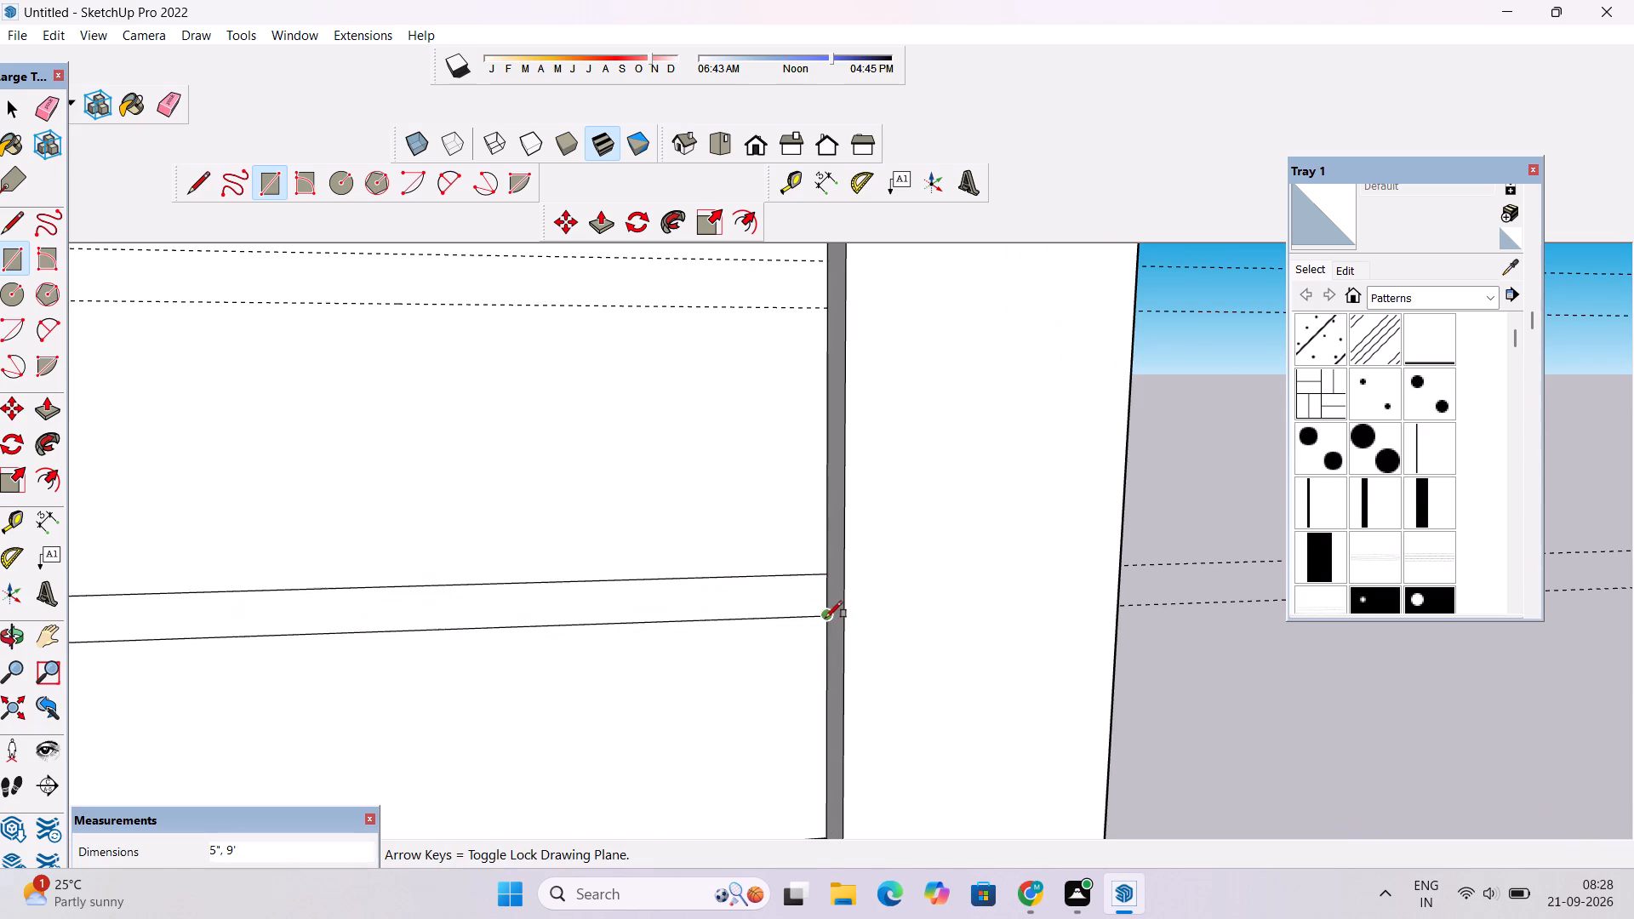
Draw a 5" by 9' rectangle between the second guide pair from the base, spanning the recessed strip's full width.
scroll(831, 626, "down", 11)
scroll(471, 489, "up", 8)
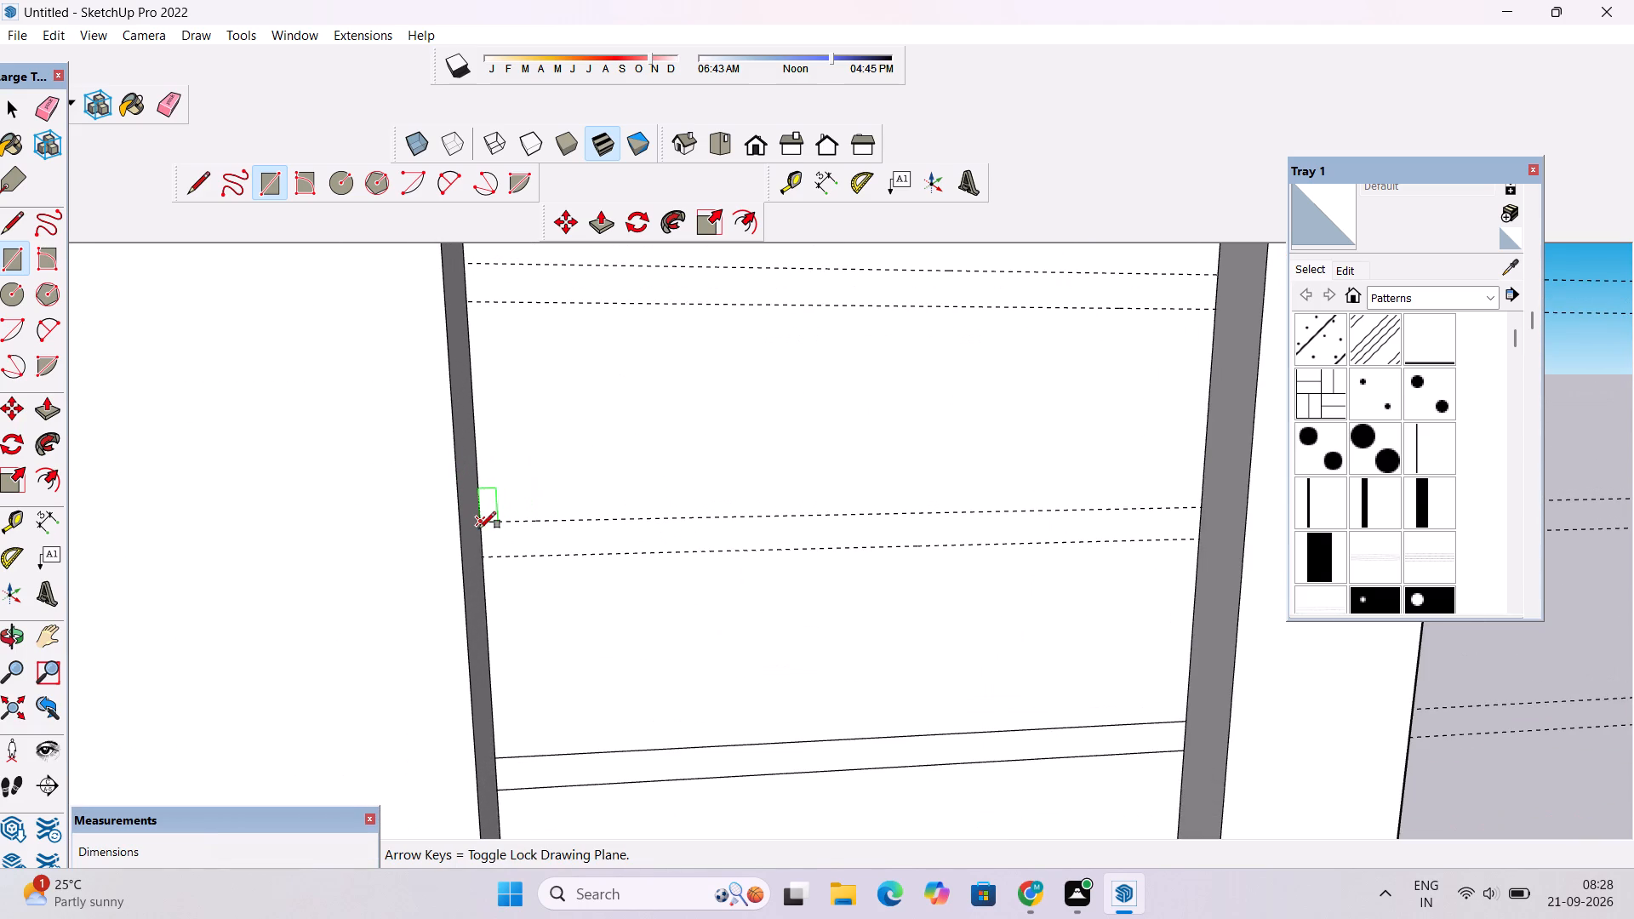
left_click(479, 522)
scroll(497, 548, "down", 6)
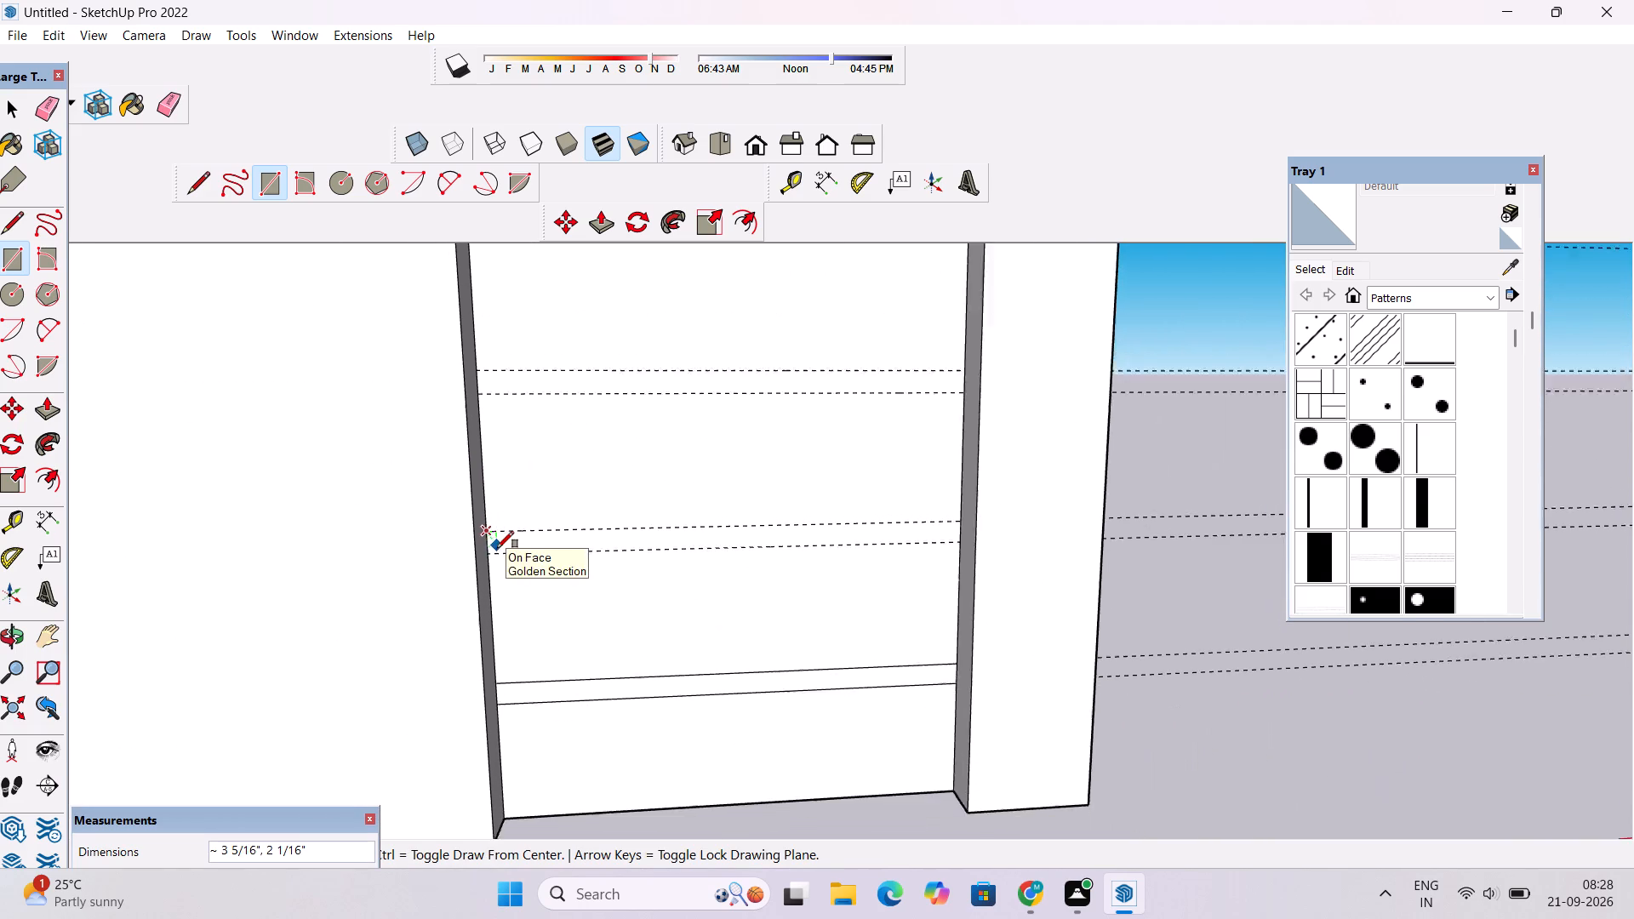
scroll(497, 548, "down", 1)
scroll(817, 579, "up", 6)
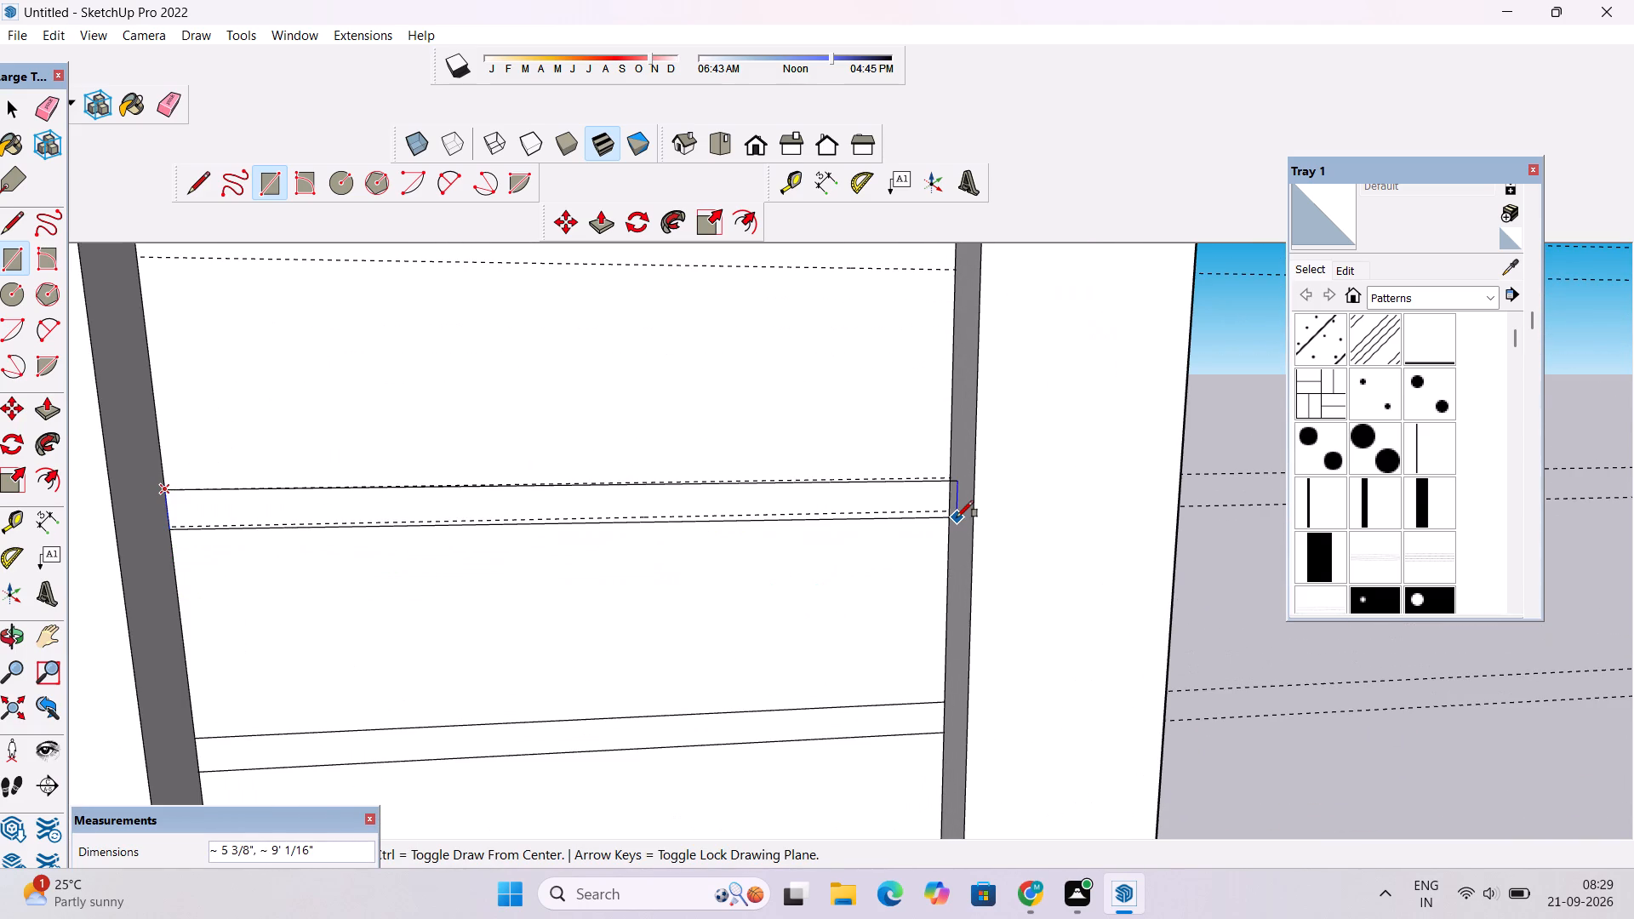
scroll(947, 520, "up", 5)
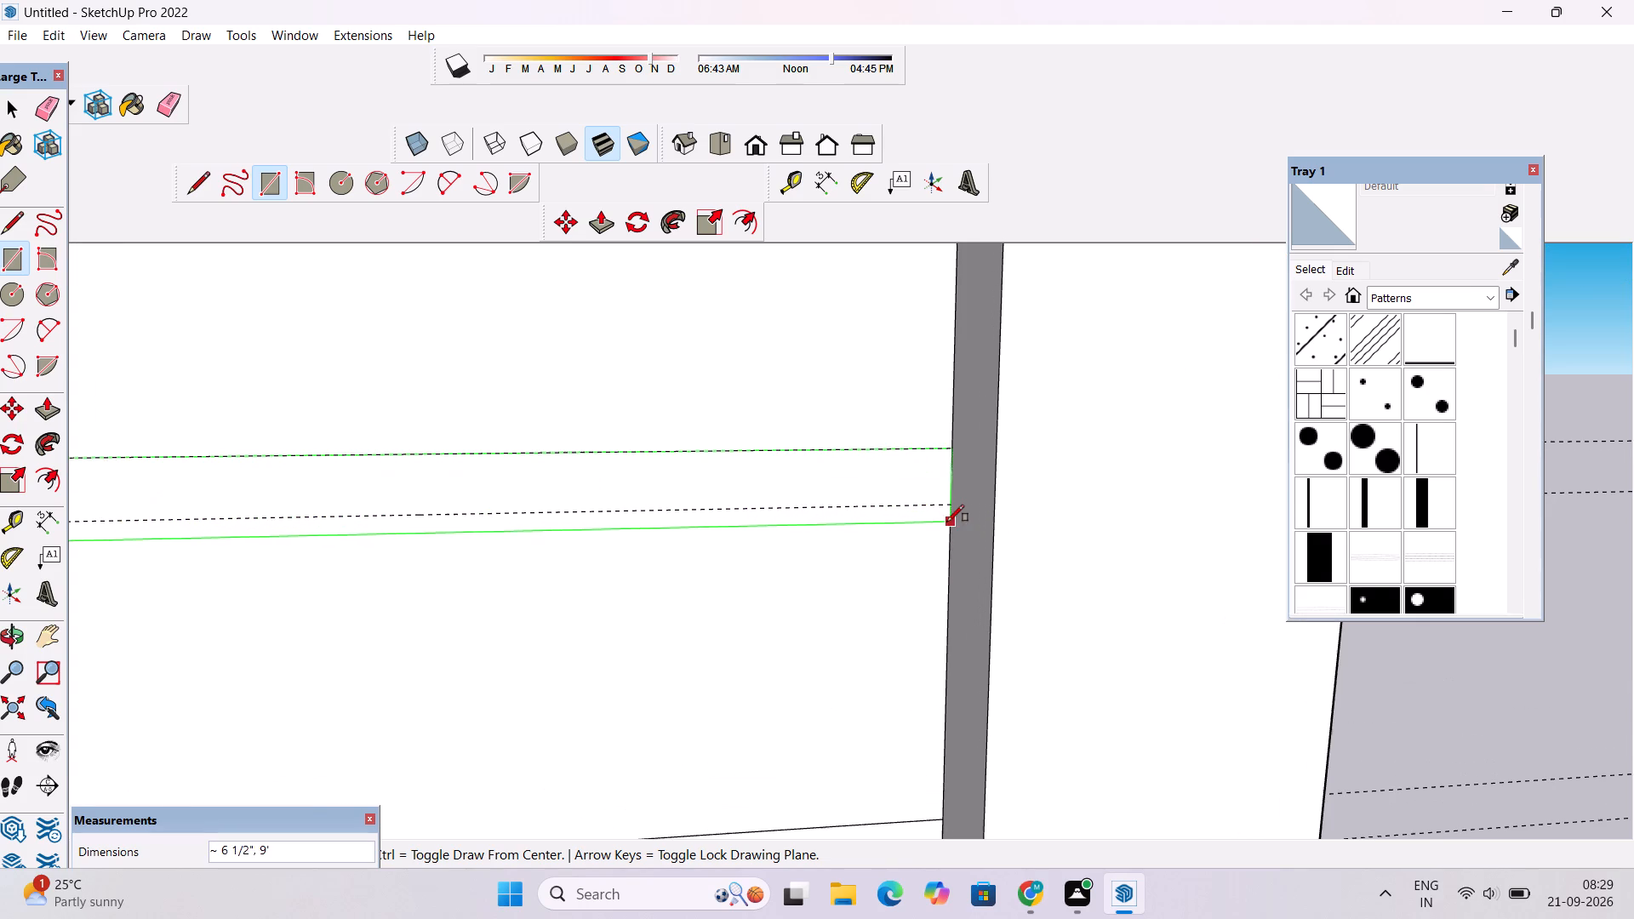
left_click(951, 505)
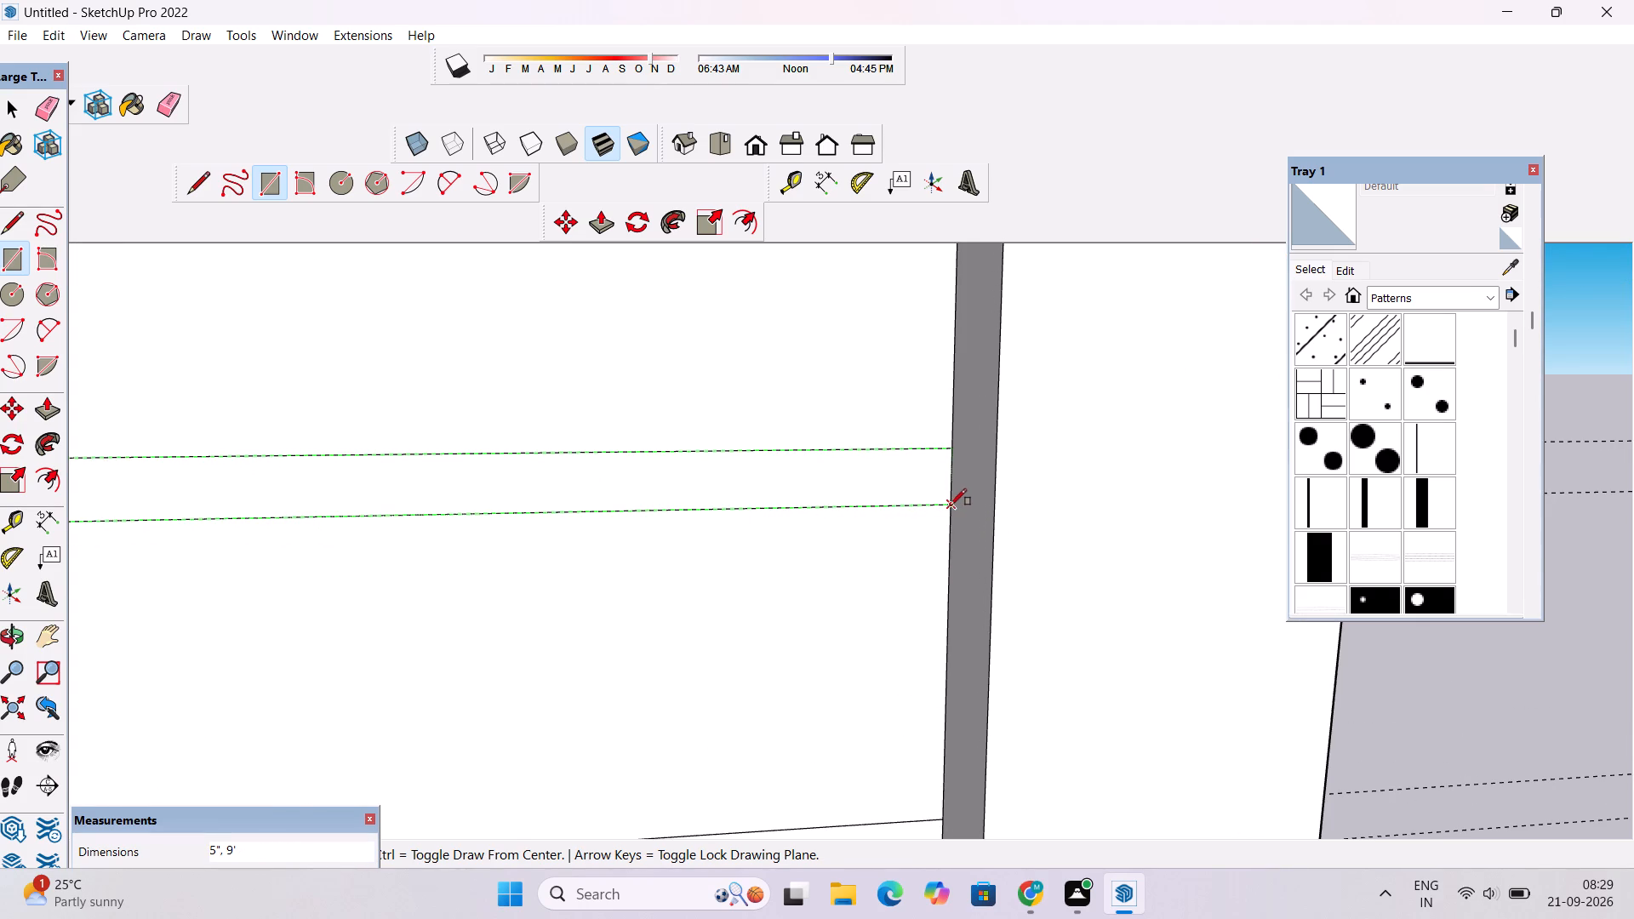
Draw a 5" by 9' rectangle between the third guide pair from the base, across the full recessed strip.
scroll(739, 617, "down", 8)
scroll(183, 342, "down", 5)
scroll(215, 411, "up", 2)
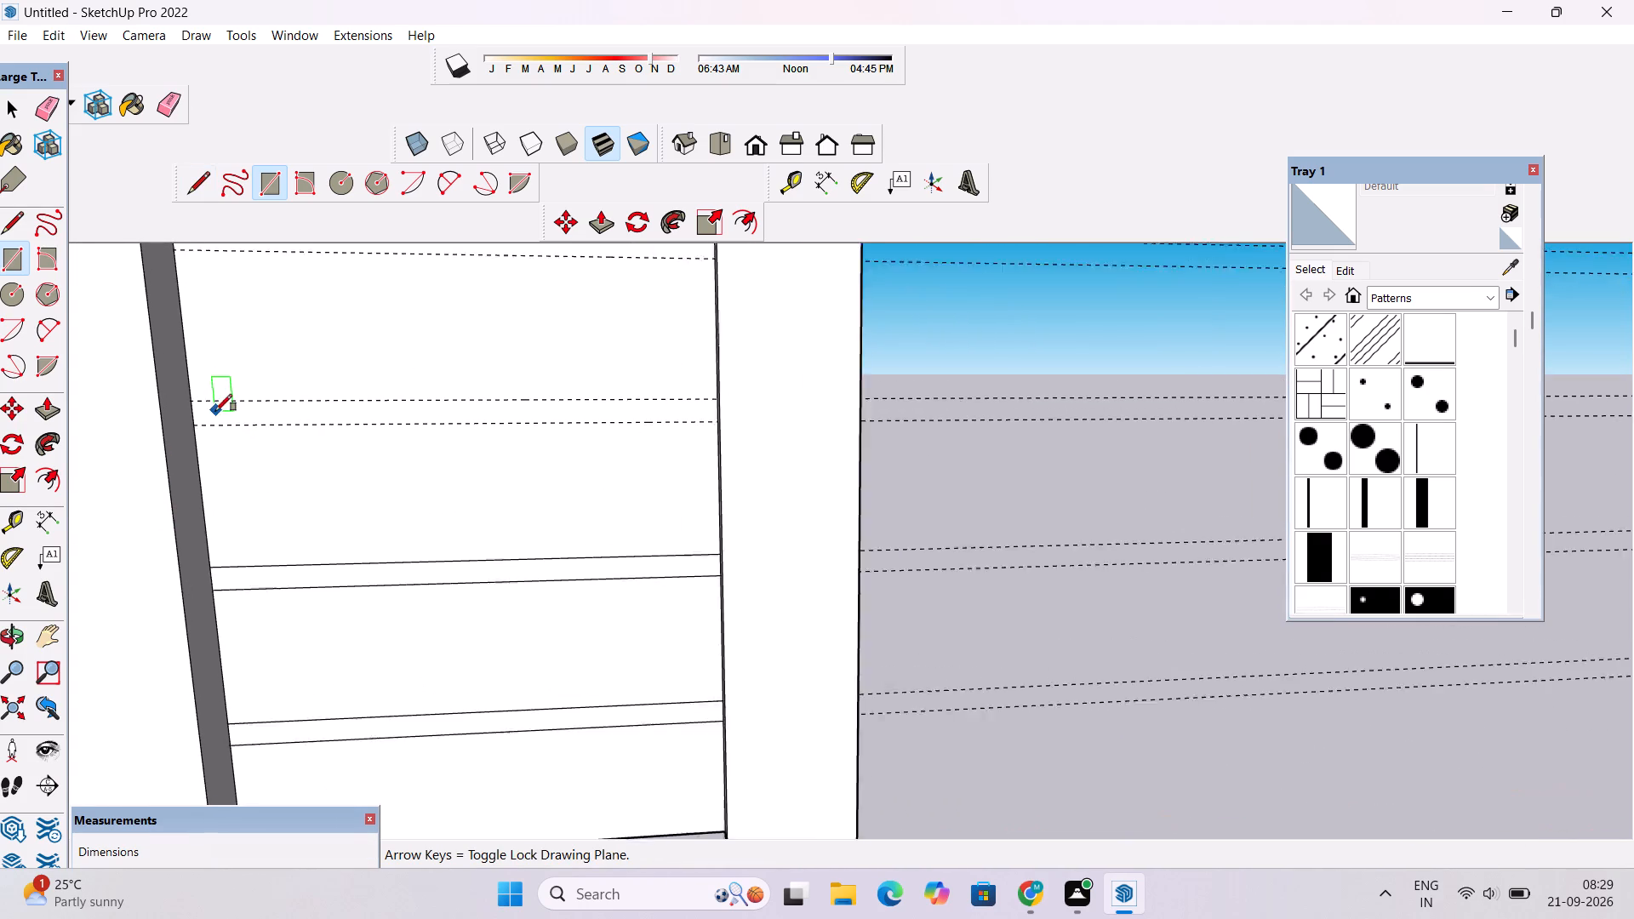
scroll(215, 411, "up", 8)
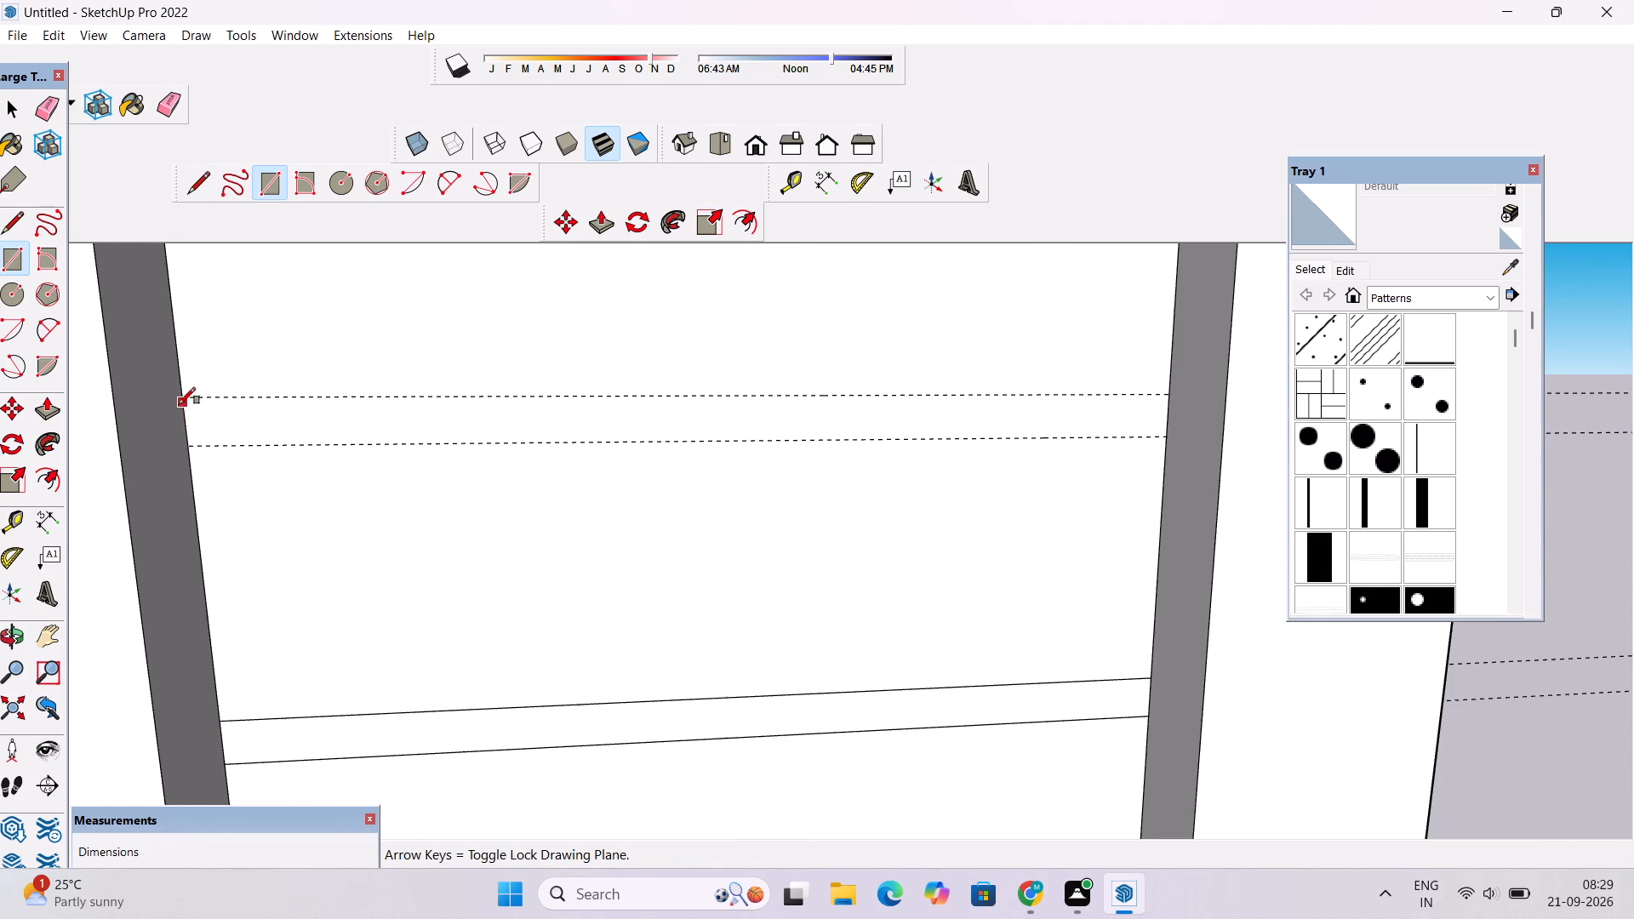
left_click(183, 397)
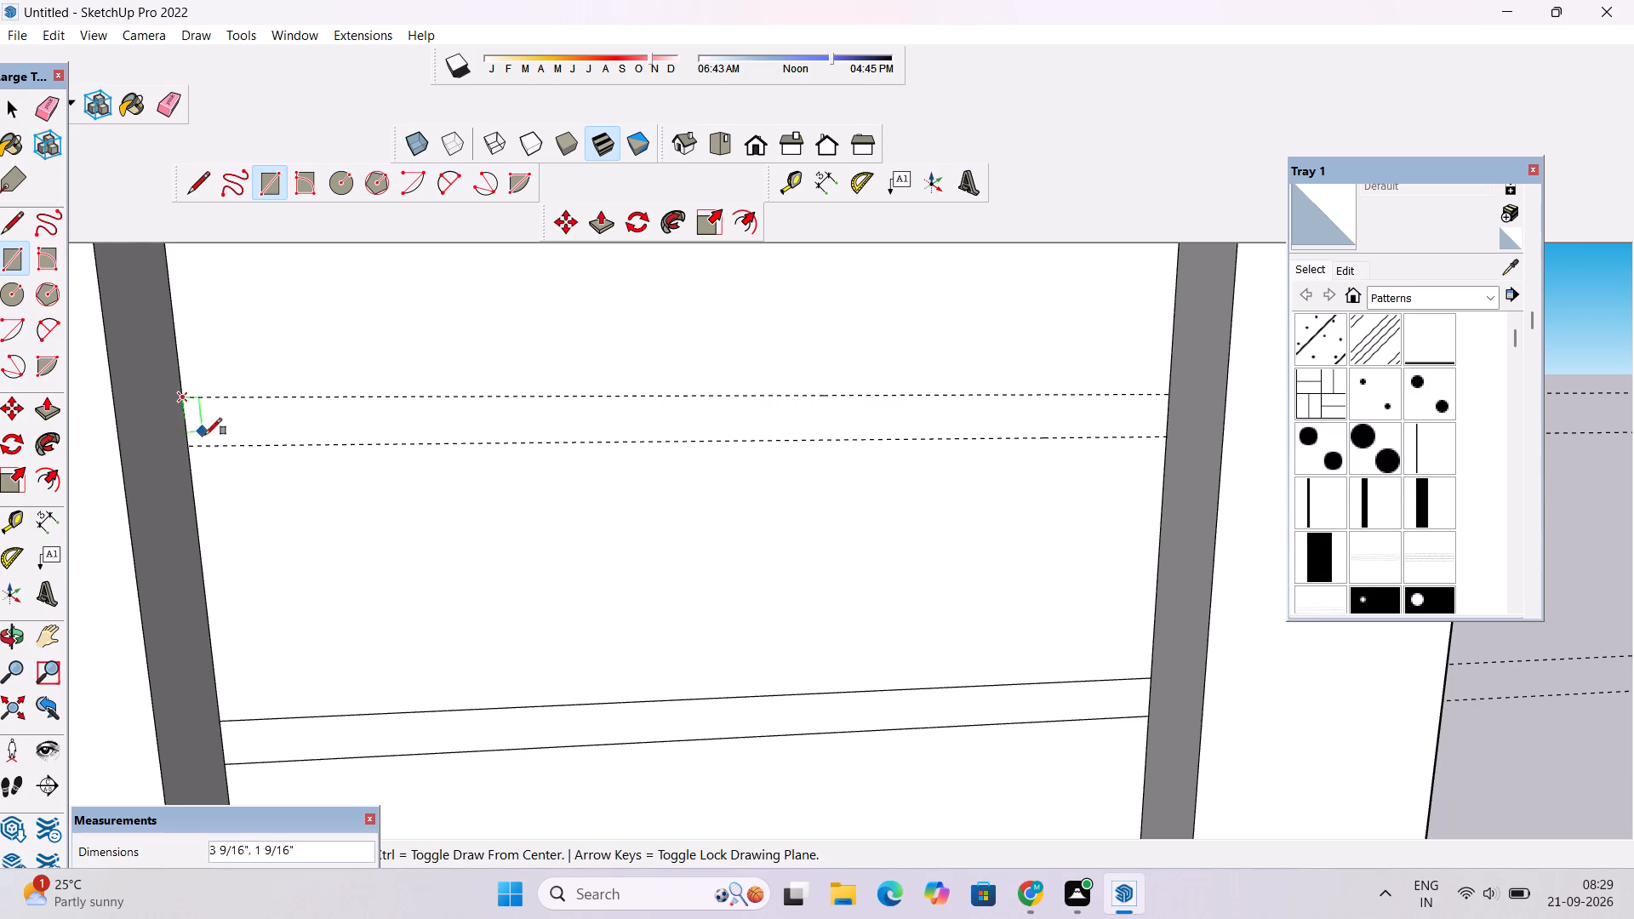
scroll(409, 443, "down", 3)
left_click(1005, 434)
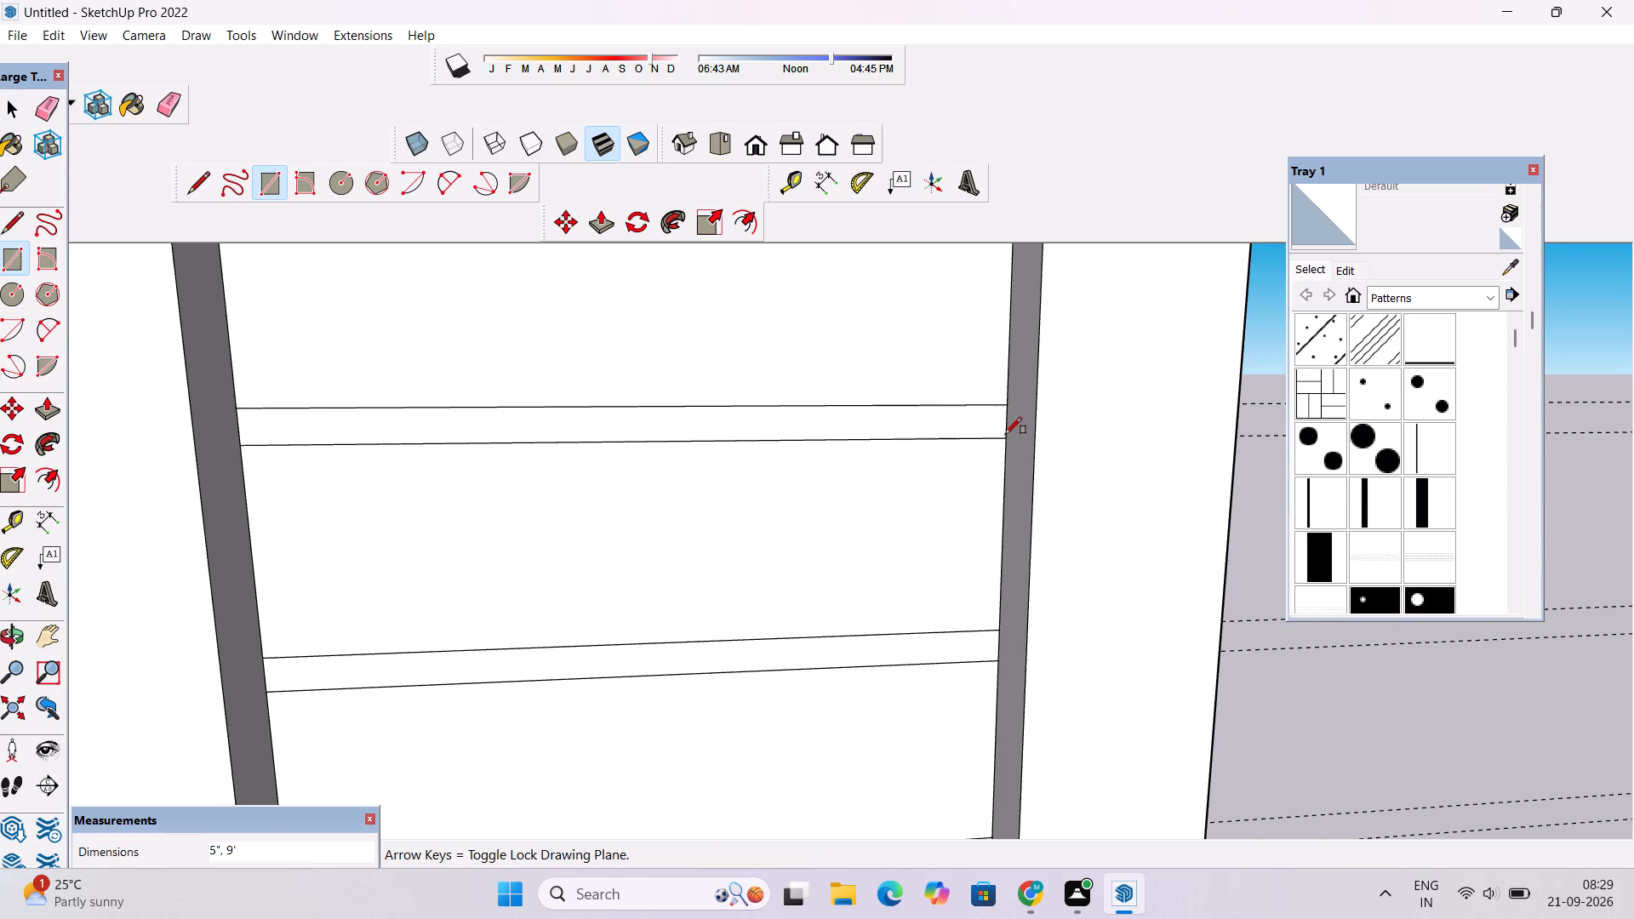
Draw a 5" by 9' rectangle between the fourth guide pair from the base, across the full recessed strip.
scroll(854, 520, "down", 11)
scroll(776, 396, "up", 8)
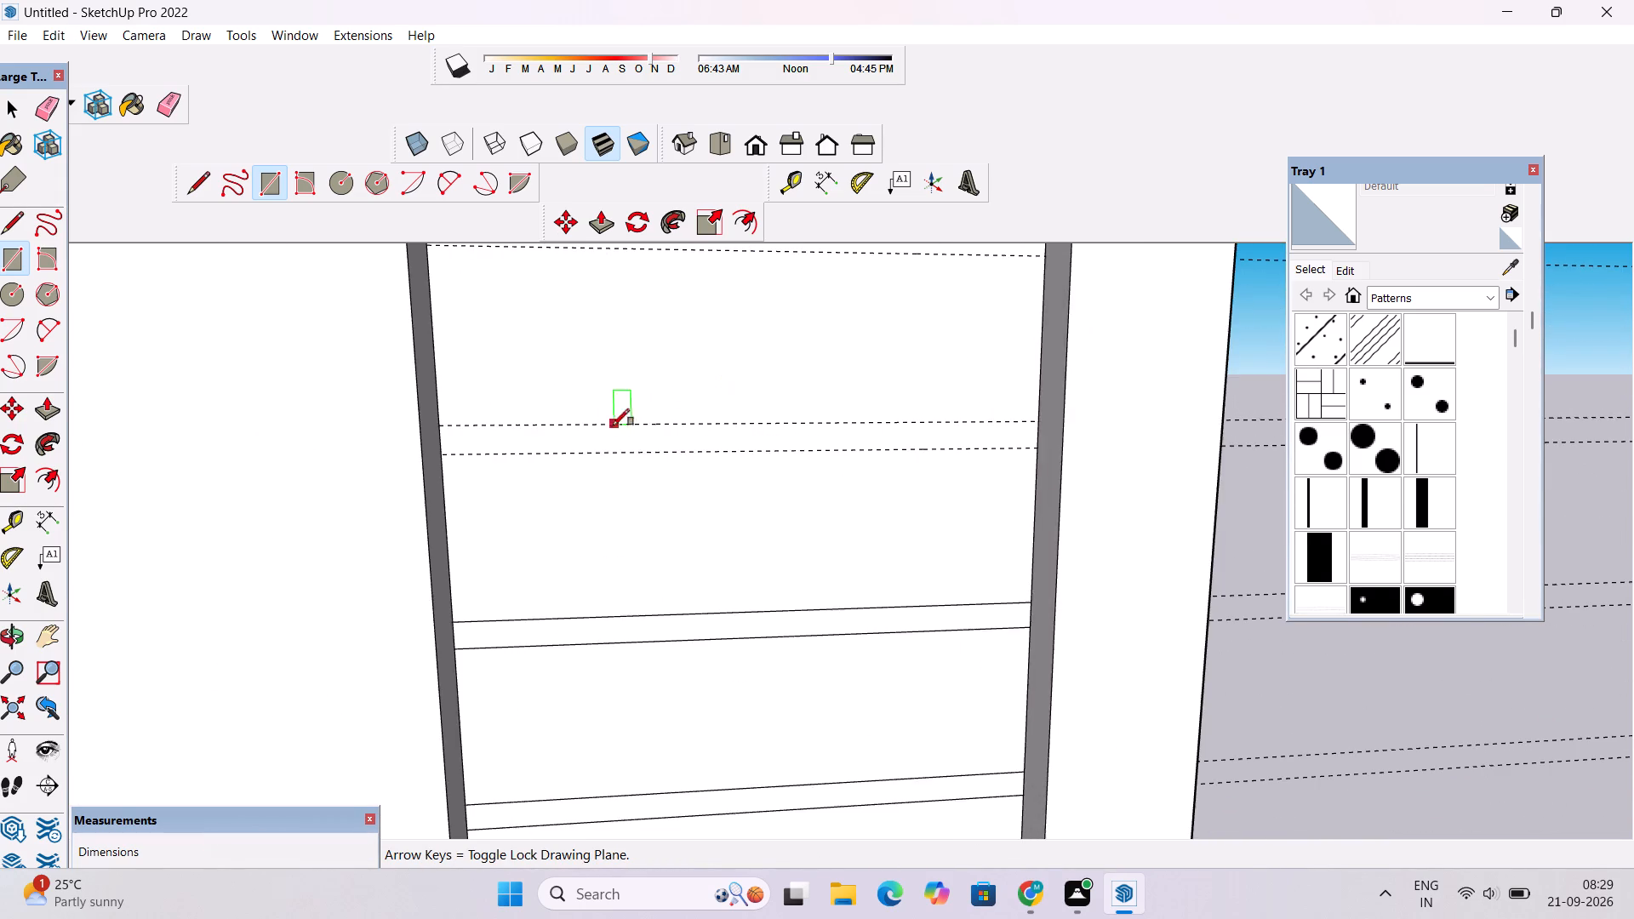
scroll(541, 428, "up", 4)
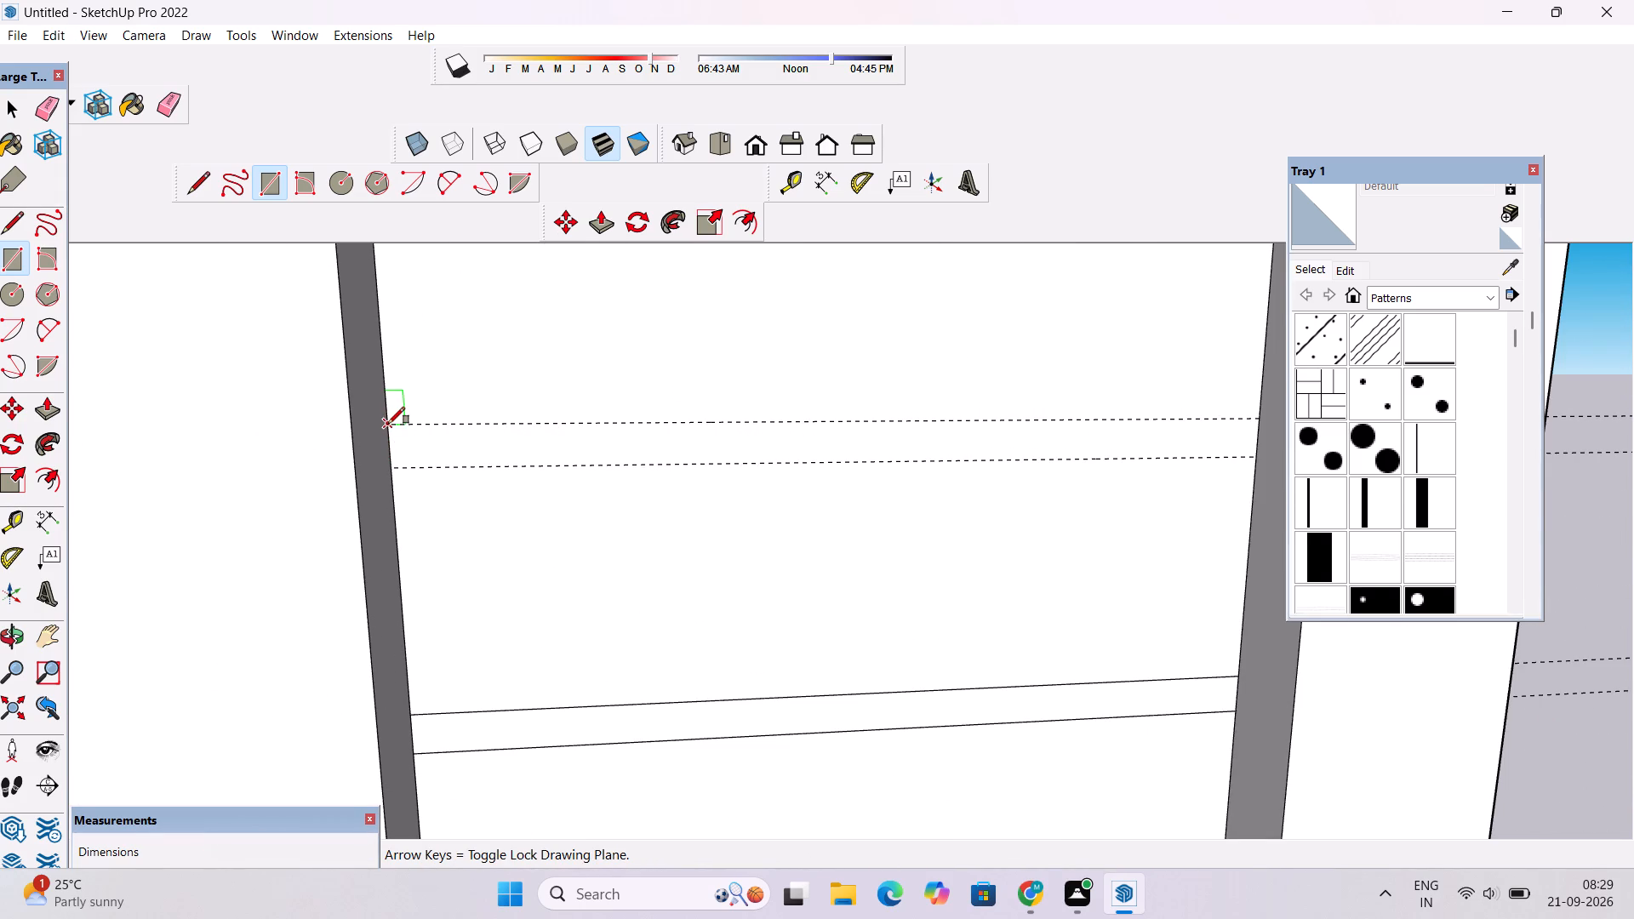
left_click(390, 426)
scroll(502, 488, "down", 3)
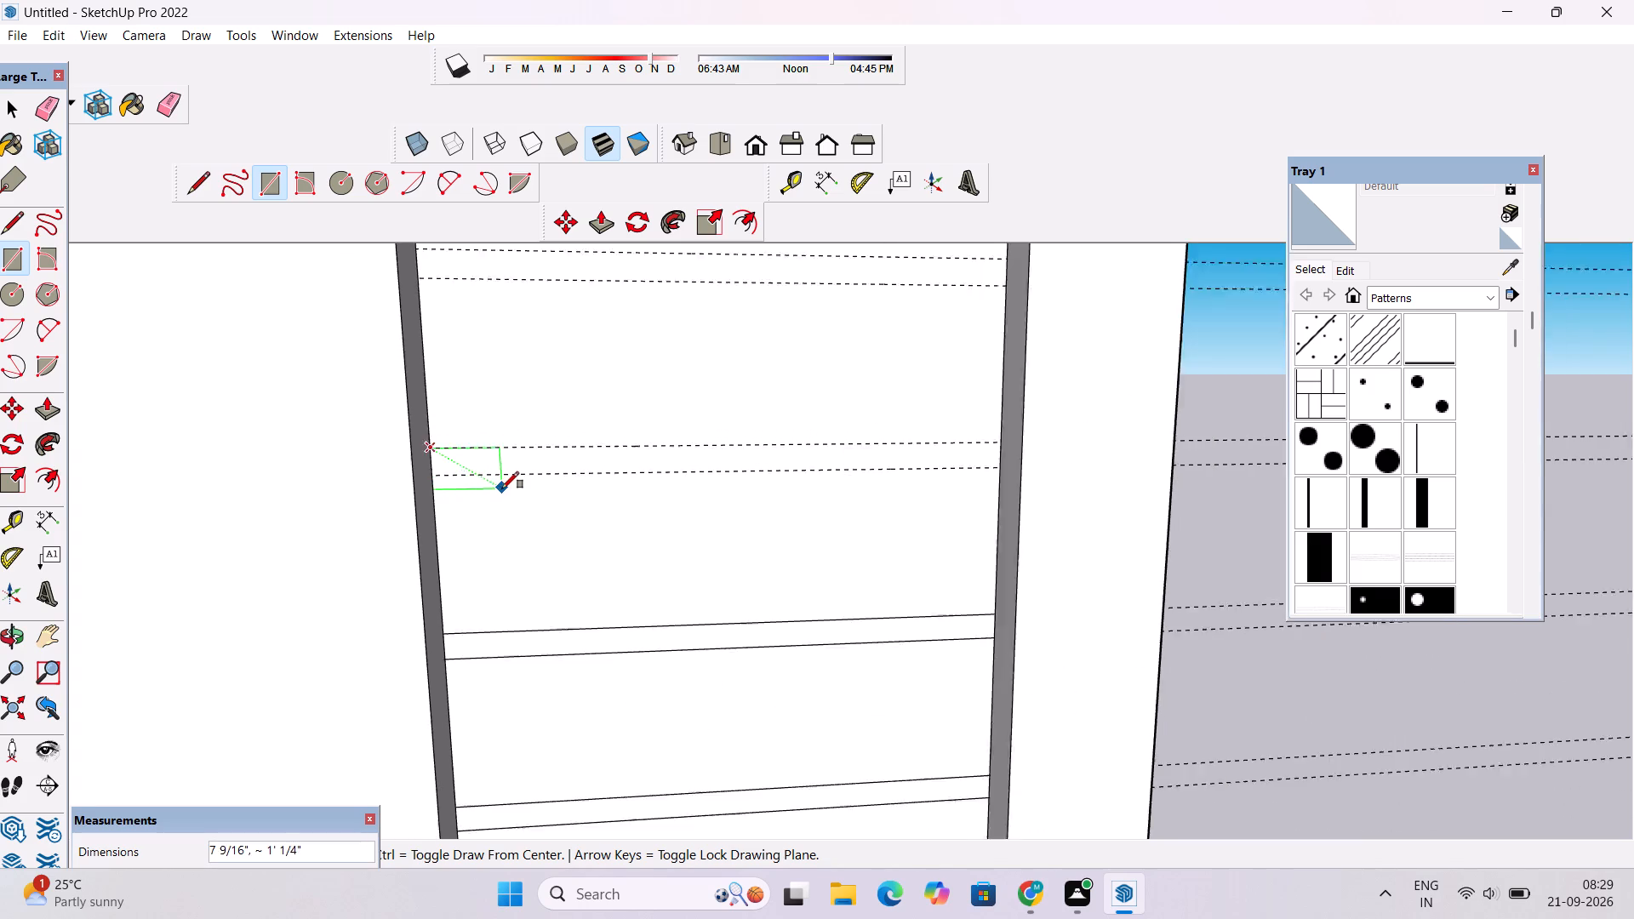
scroll(502, 488, "down", 5)
scroll(866, 477, "up", 8)
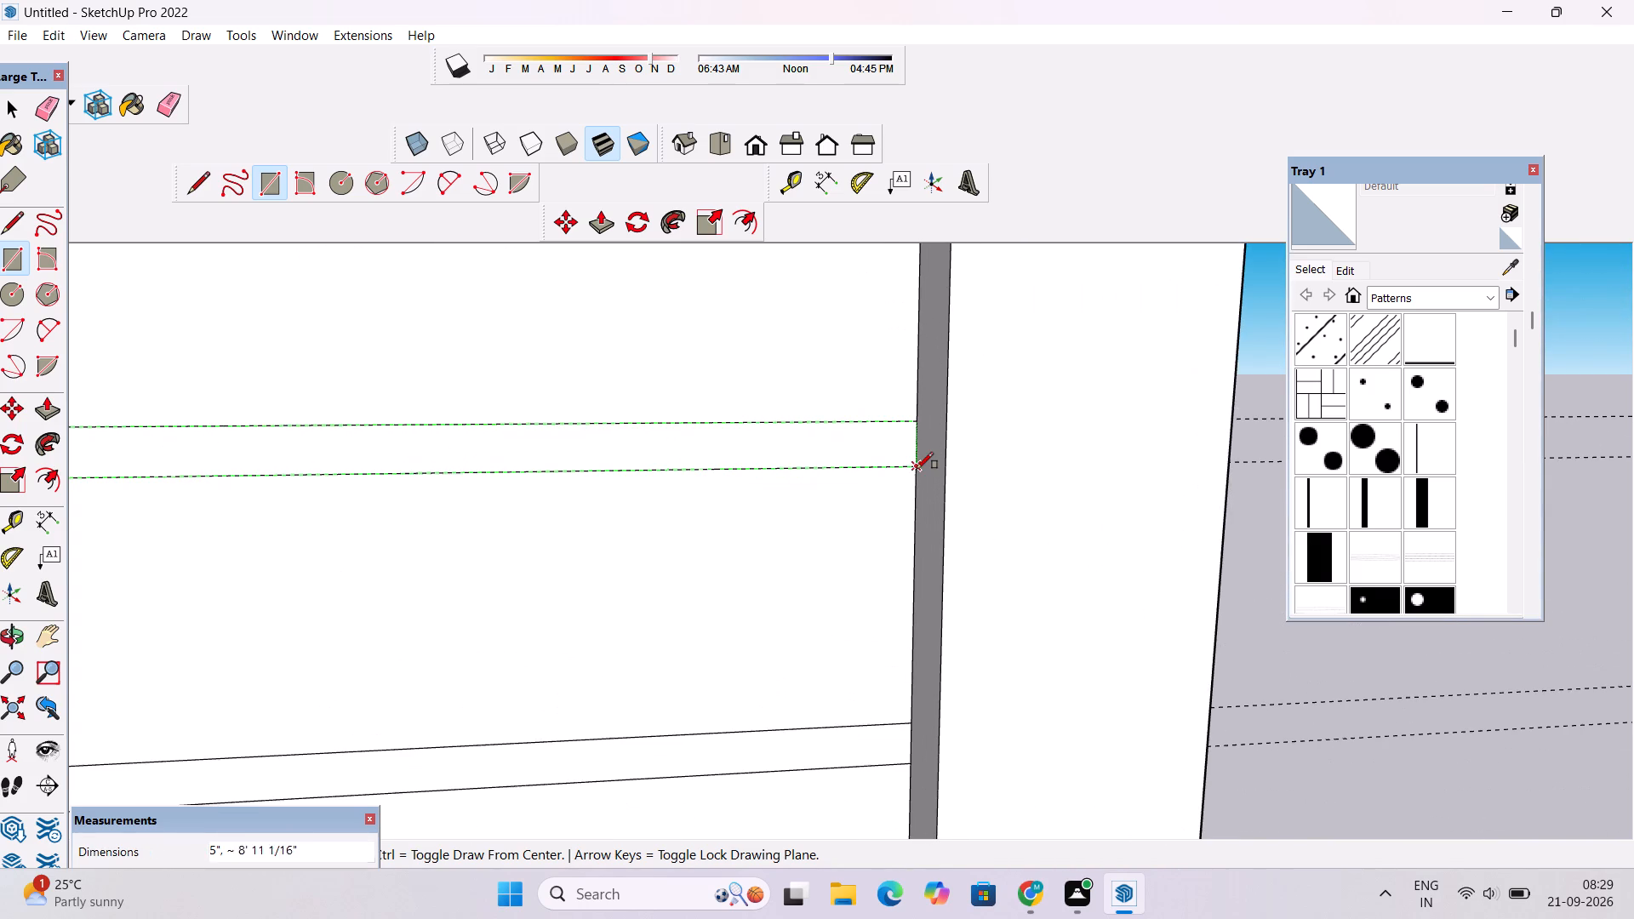
left_click(919, 469)
Draw a 5" by 9' rectangle between the fifth guide pair from the base, across the full recessed strip.
scroll(768, 505, "down", 13)
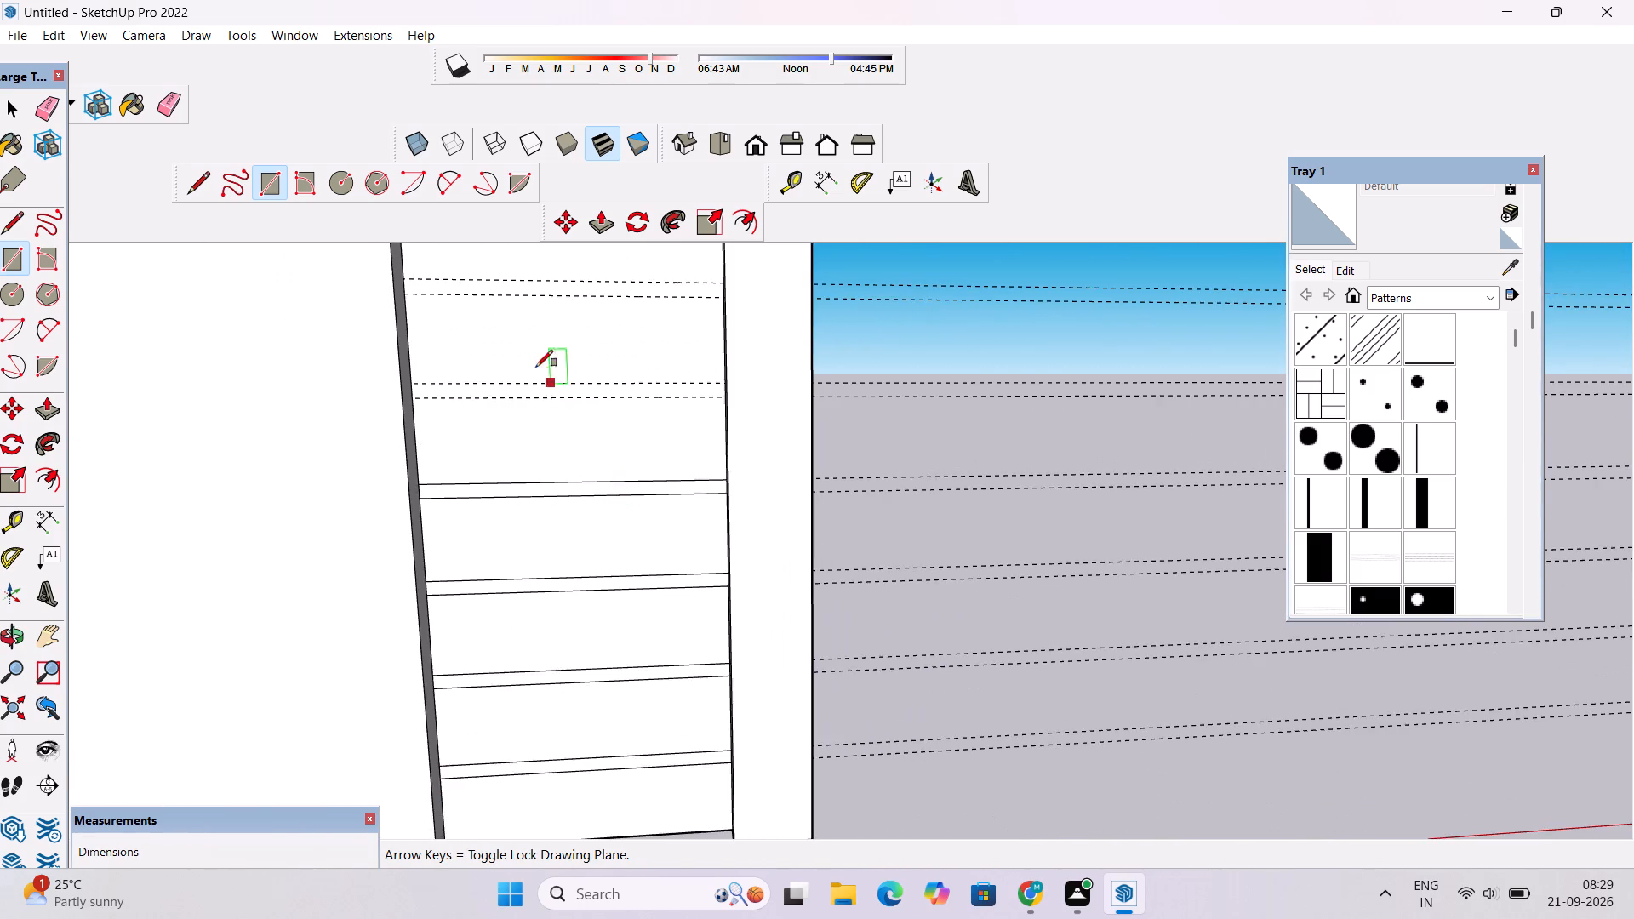
scroll(526, 358, "up", 7)
scroll(326, 411, "up", 4)
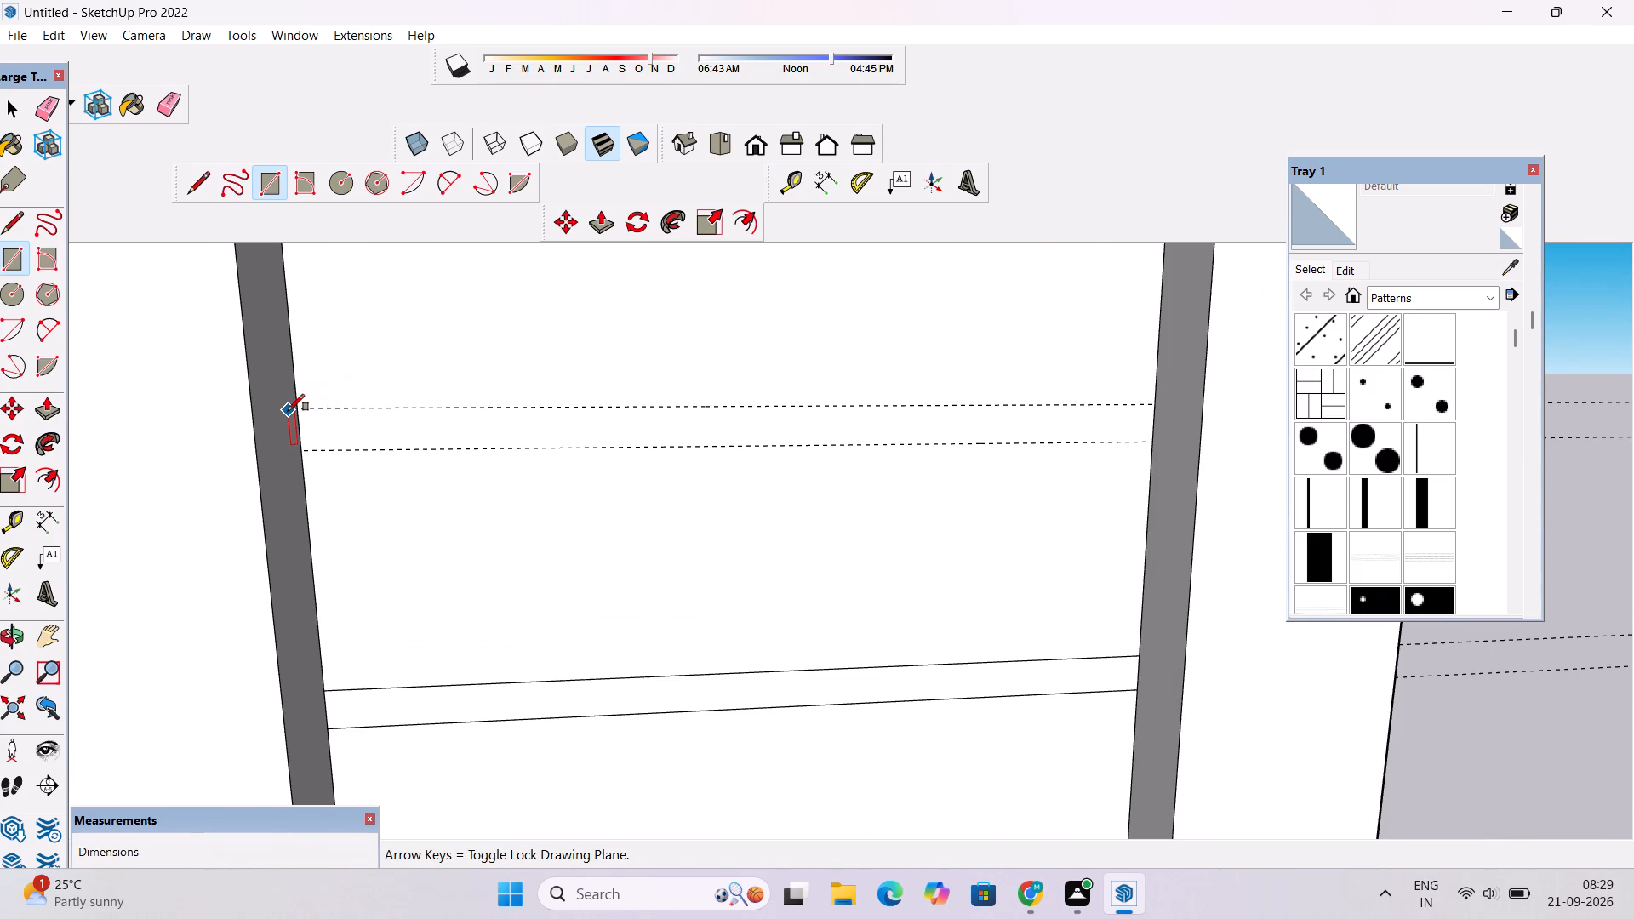
left_click(300, 407)
scroll(412, 439, "down", 6)
scroll(732, 443, "up", 7)
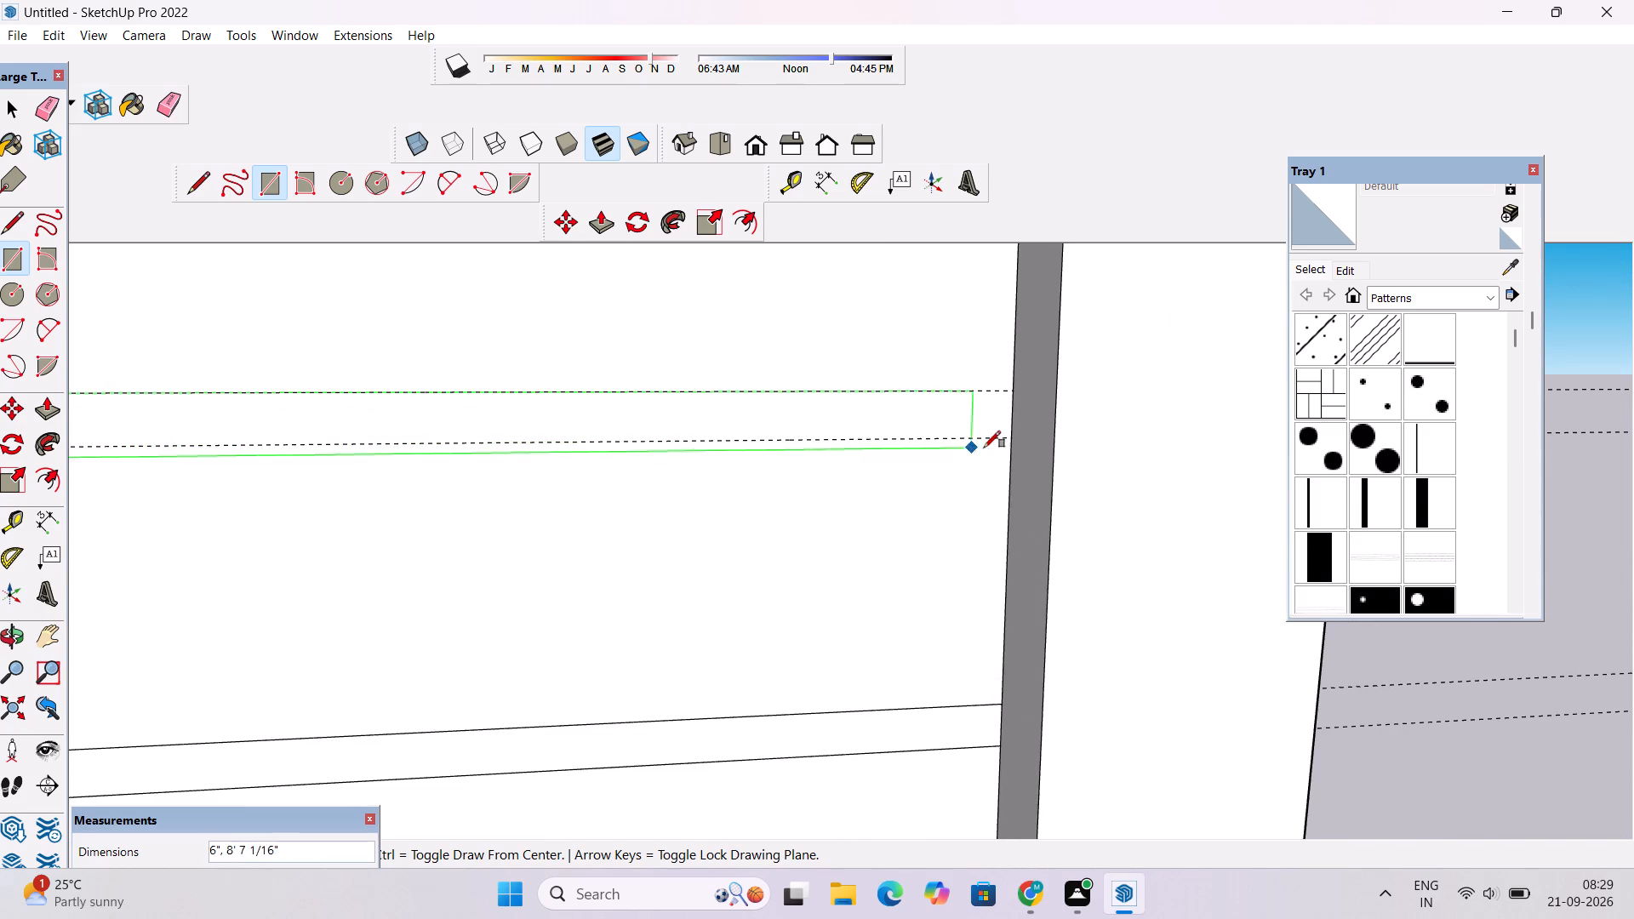
left_click(1011, 440)
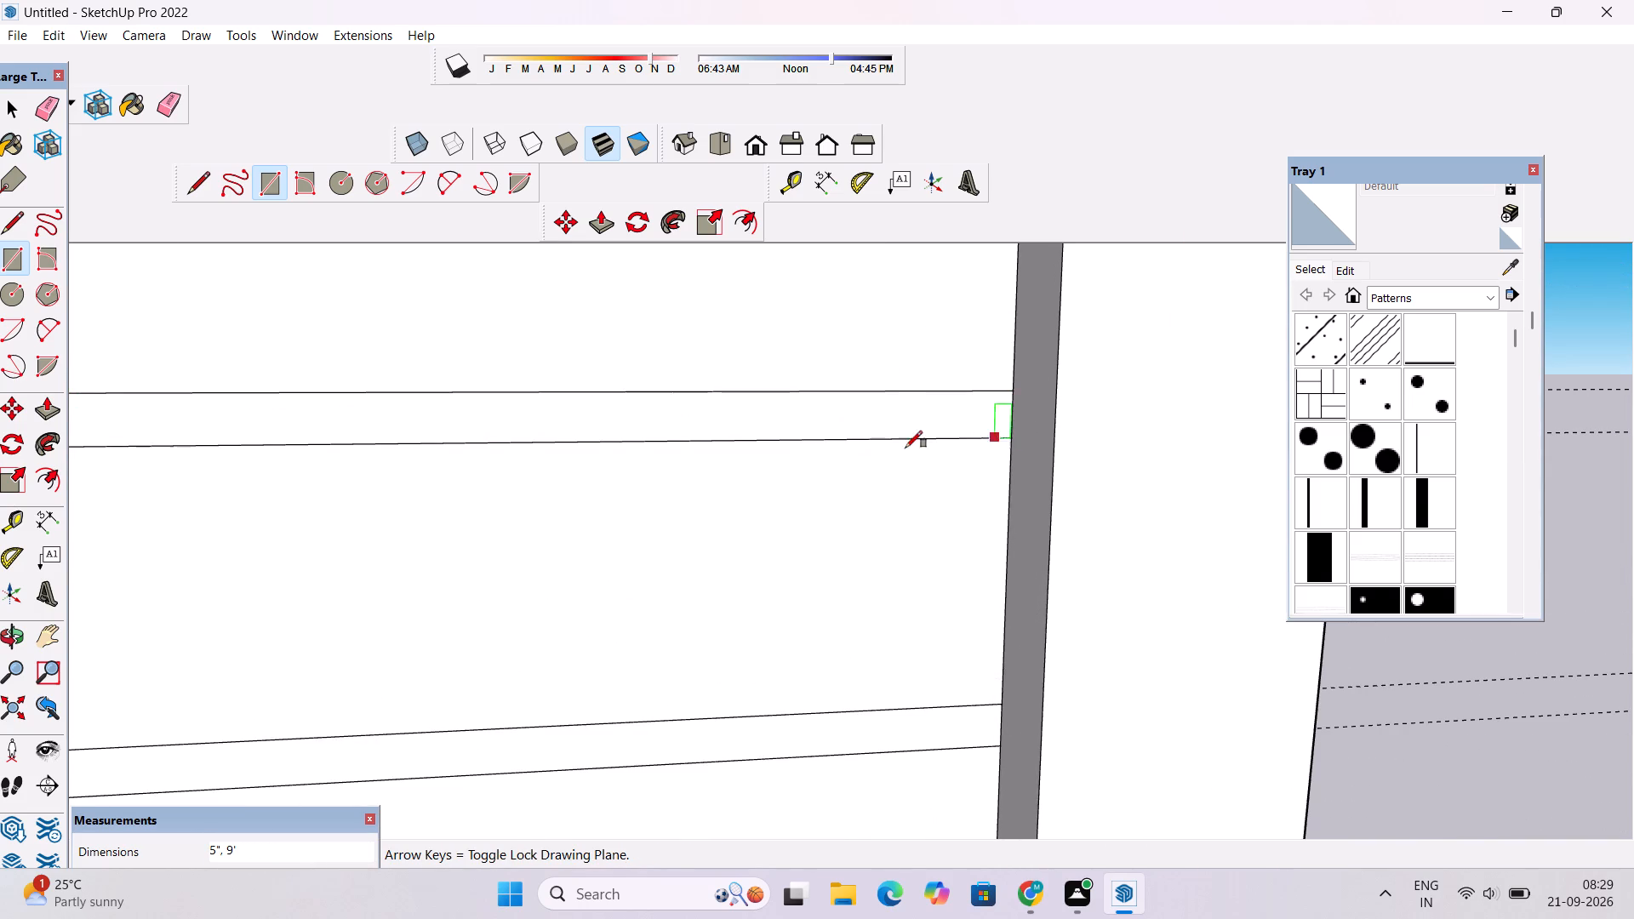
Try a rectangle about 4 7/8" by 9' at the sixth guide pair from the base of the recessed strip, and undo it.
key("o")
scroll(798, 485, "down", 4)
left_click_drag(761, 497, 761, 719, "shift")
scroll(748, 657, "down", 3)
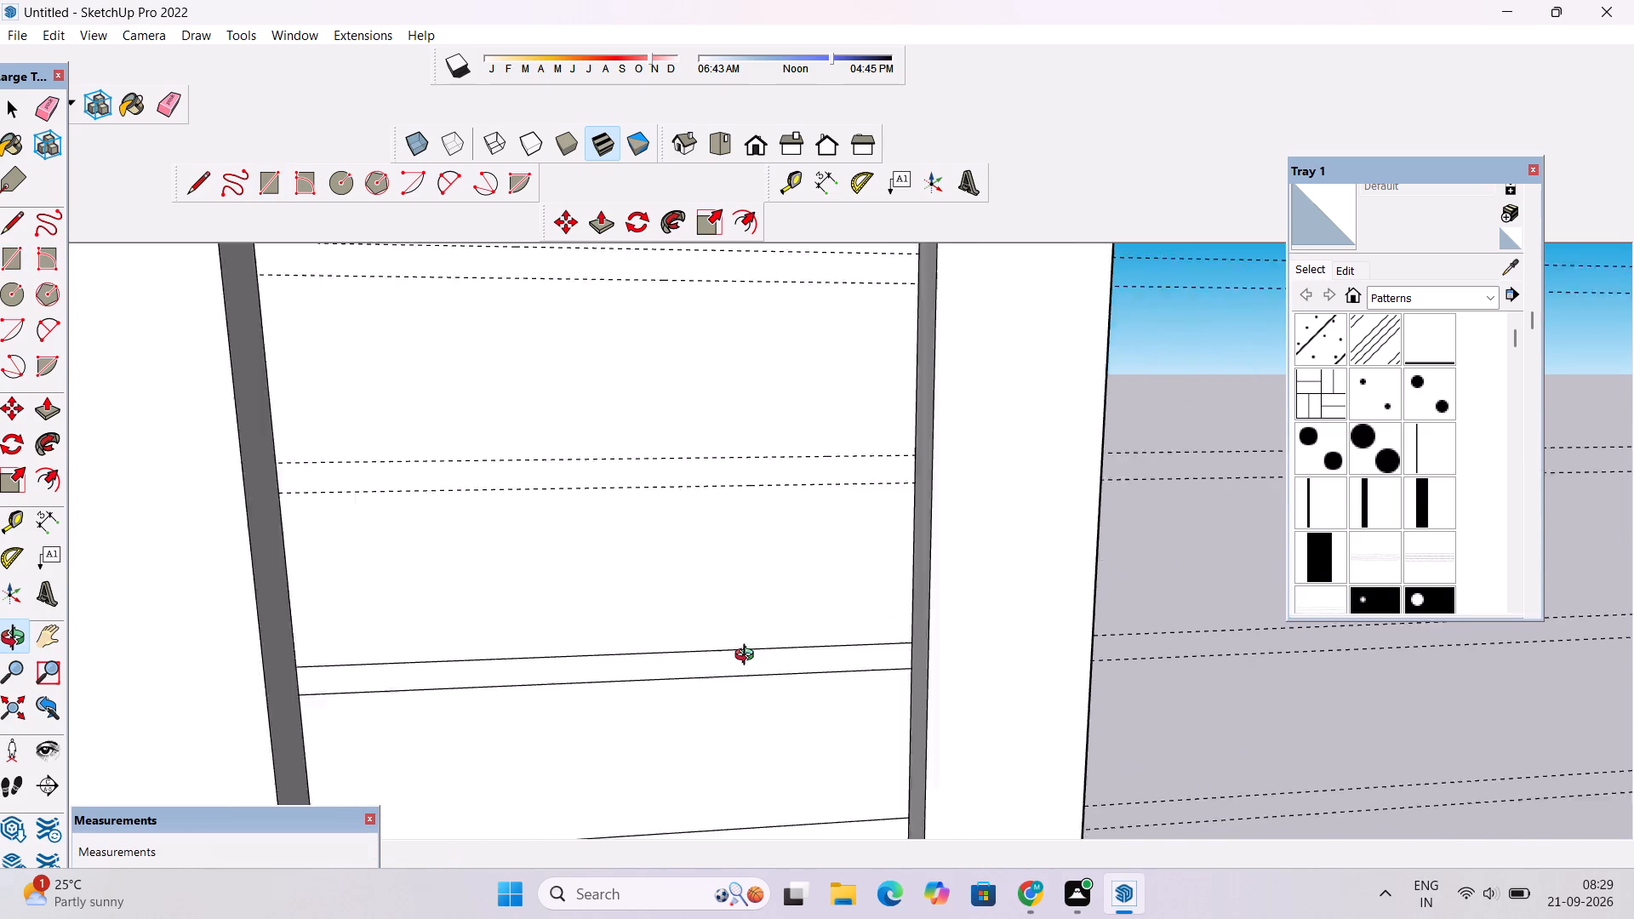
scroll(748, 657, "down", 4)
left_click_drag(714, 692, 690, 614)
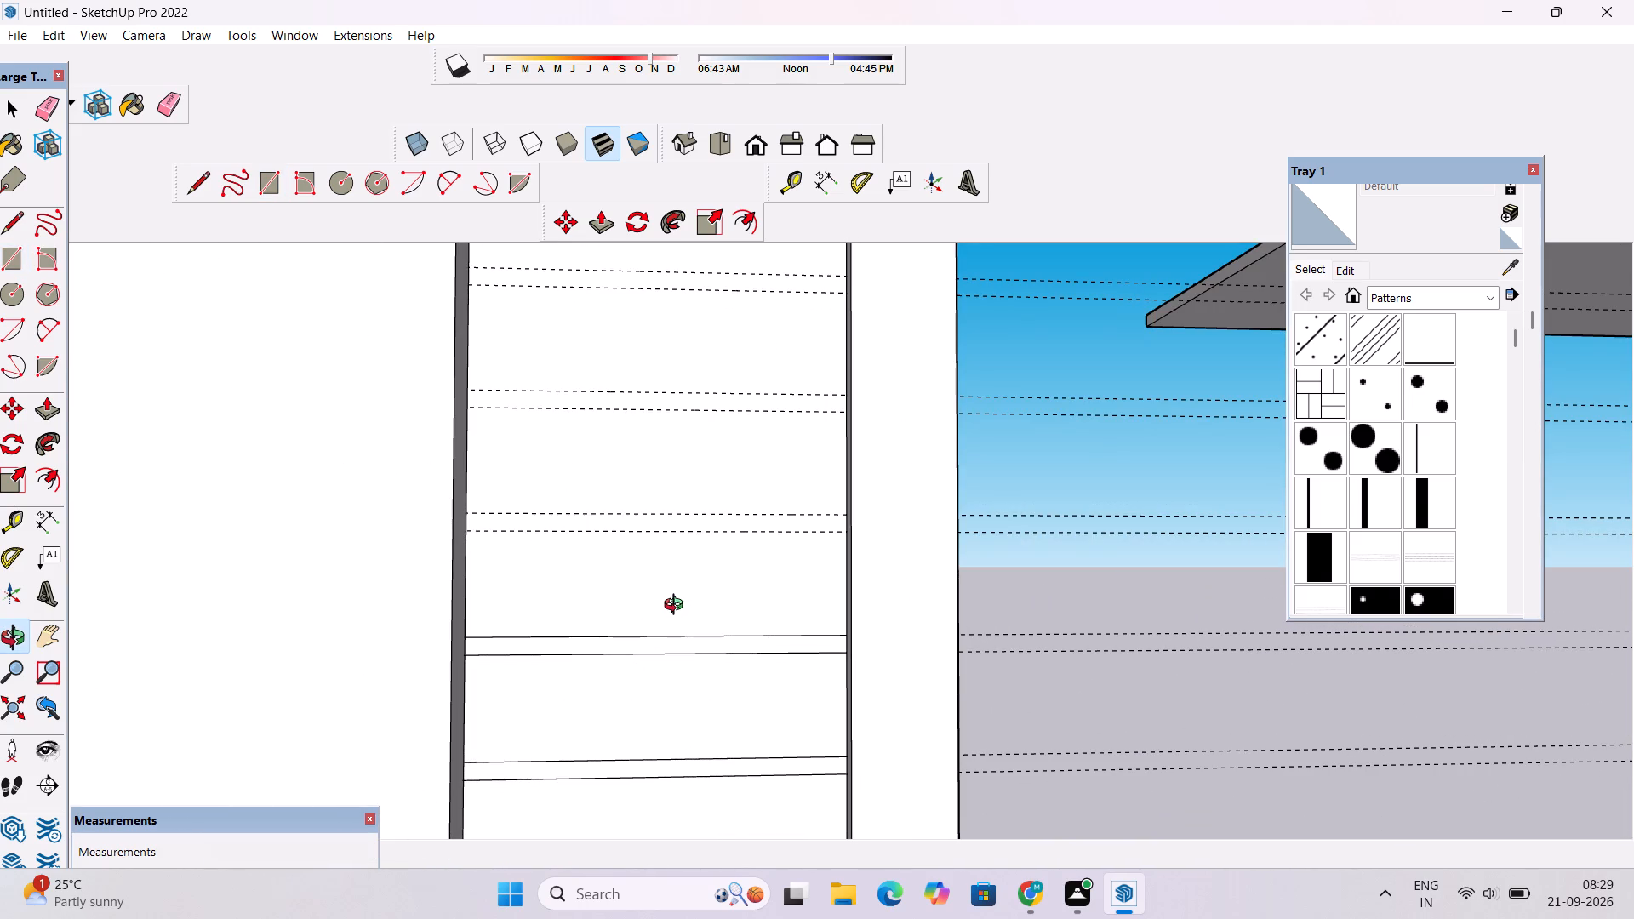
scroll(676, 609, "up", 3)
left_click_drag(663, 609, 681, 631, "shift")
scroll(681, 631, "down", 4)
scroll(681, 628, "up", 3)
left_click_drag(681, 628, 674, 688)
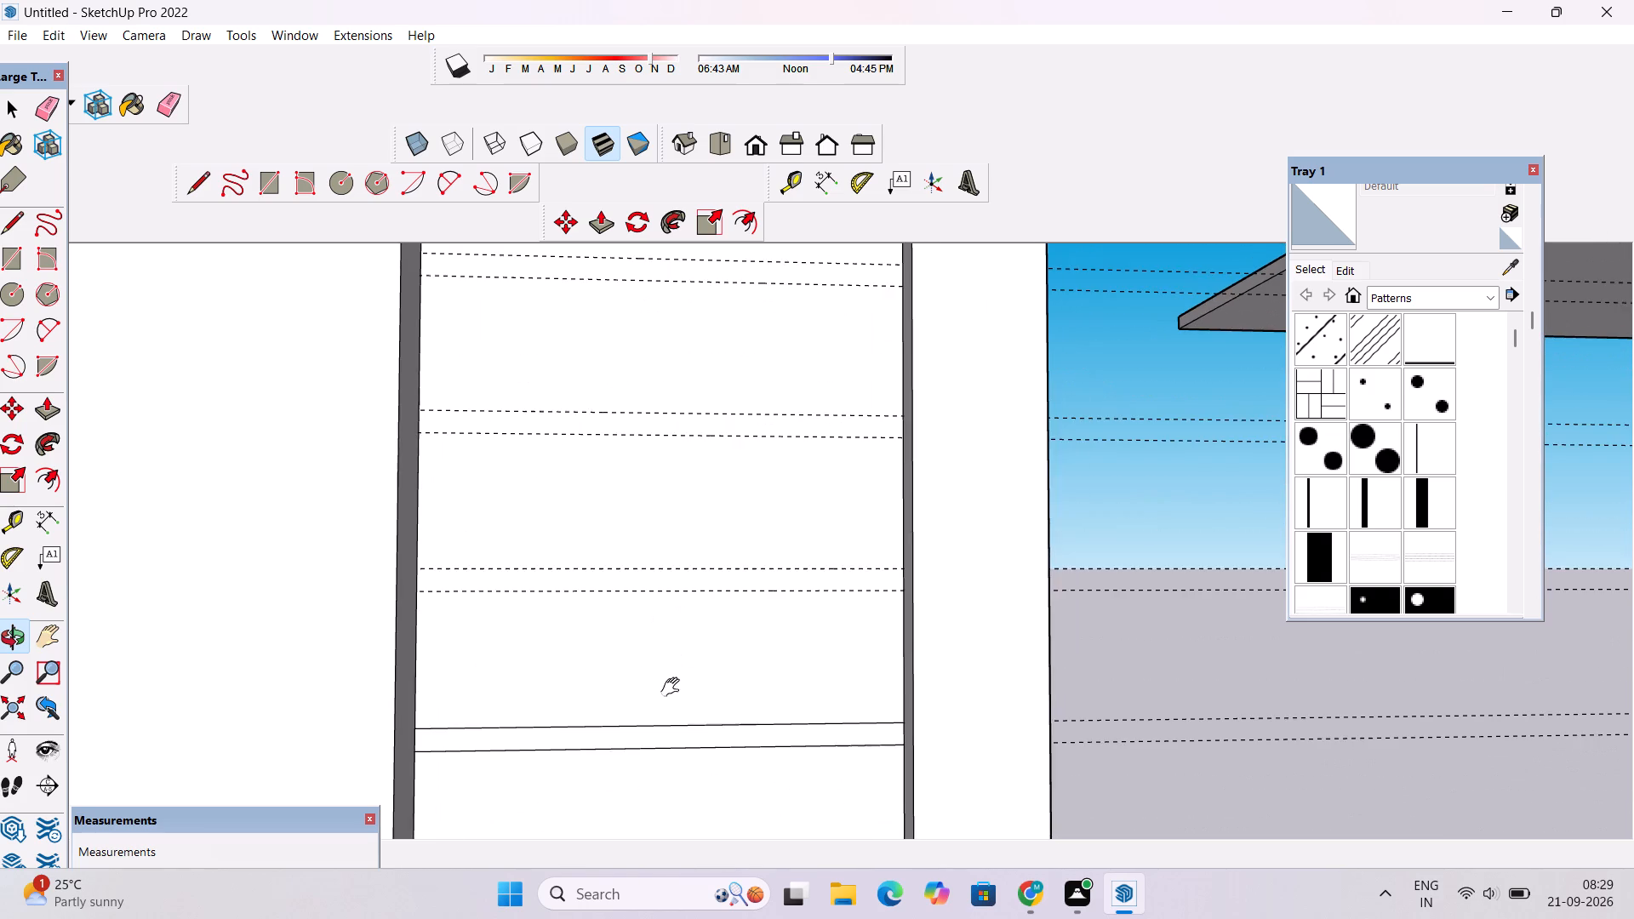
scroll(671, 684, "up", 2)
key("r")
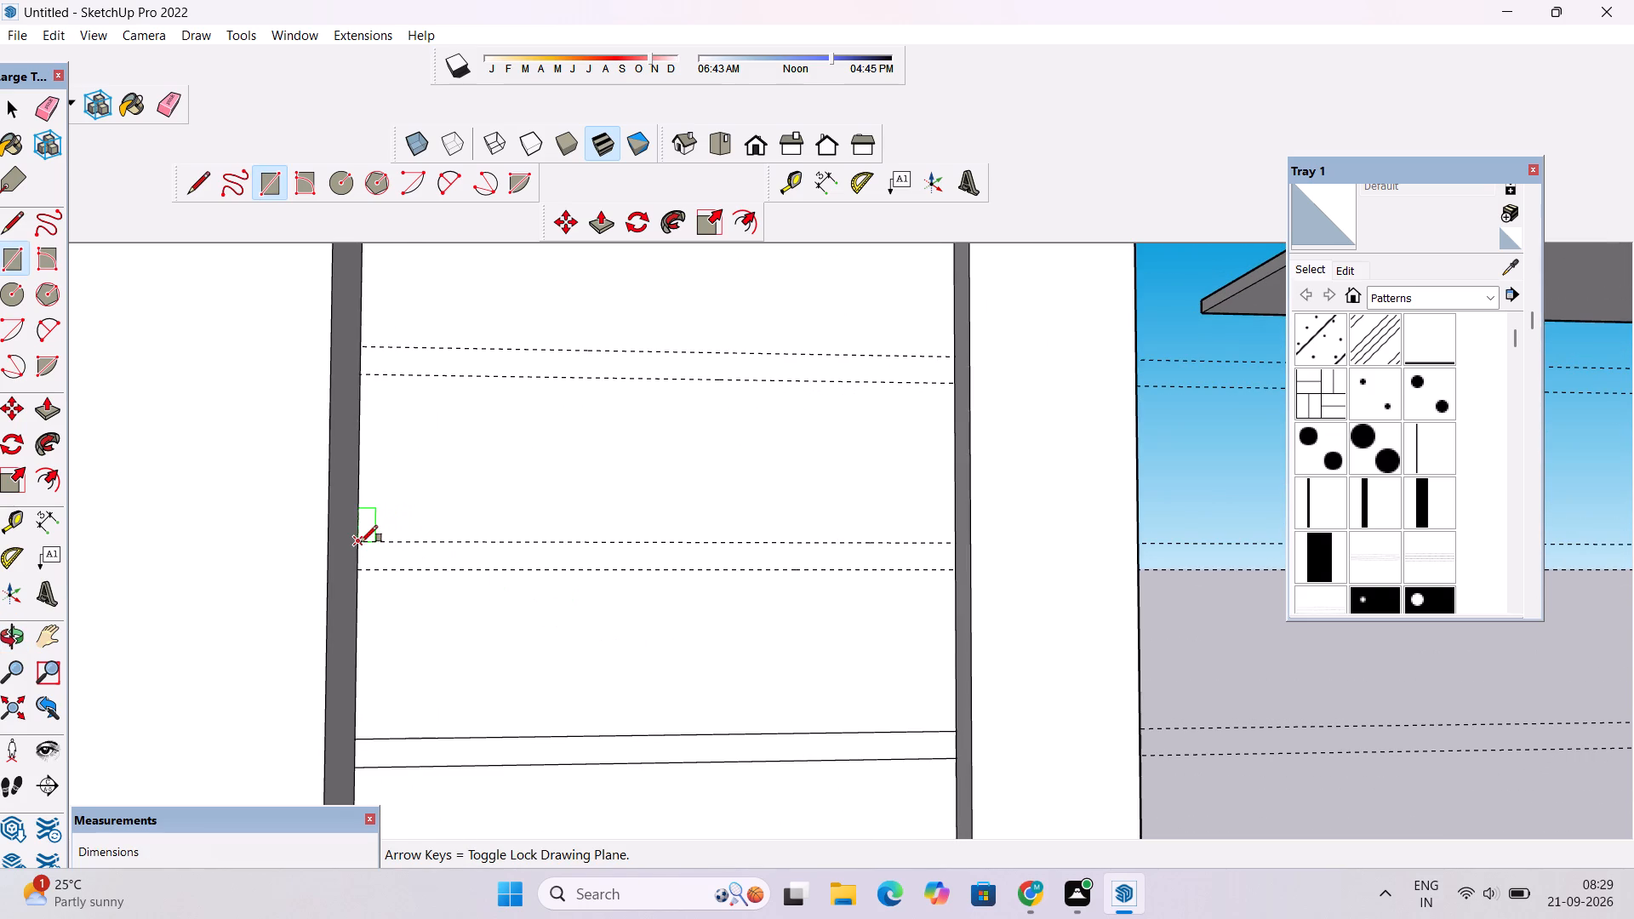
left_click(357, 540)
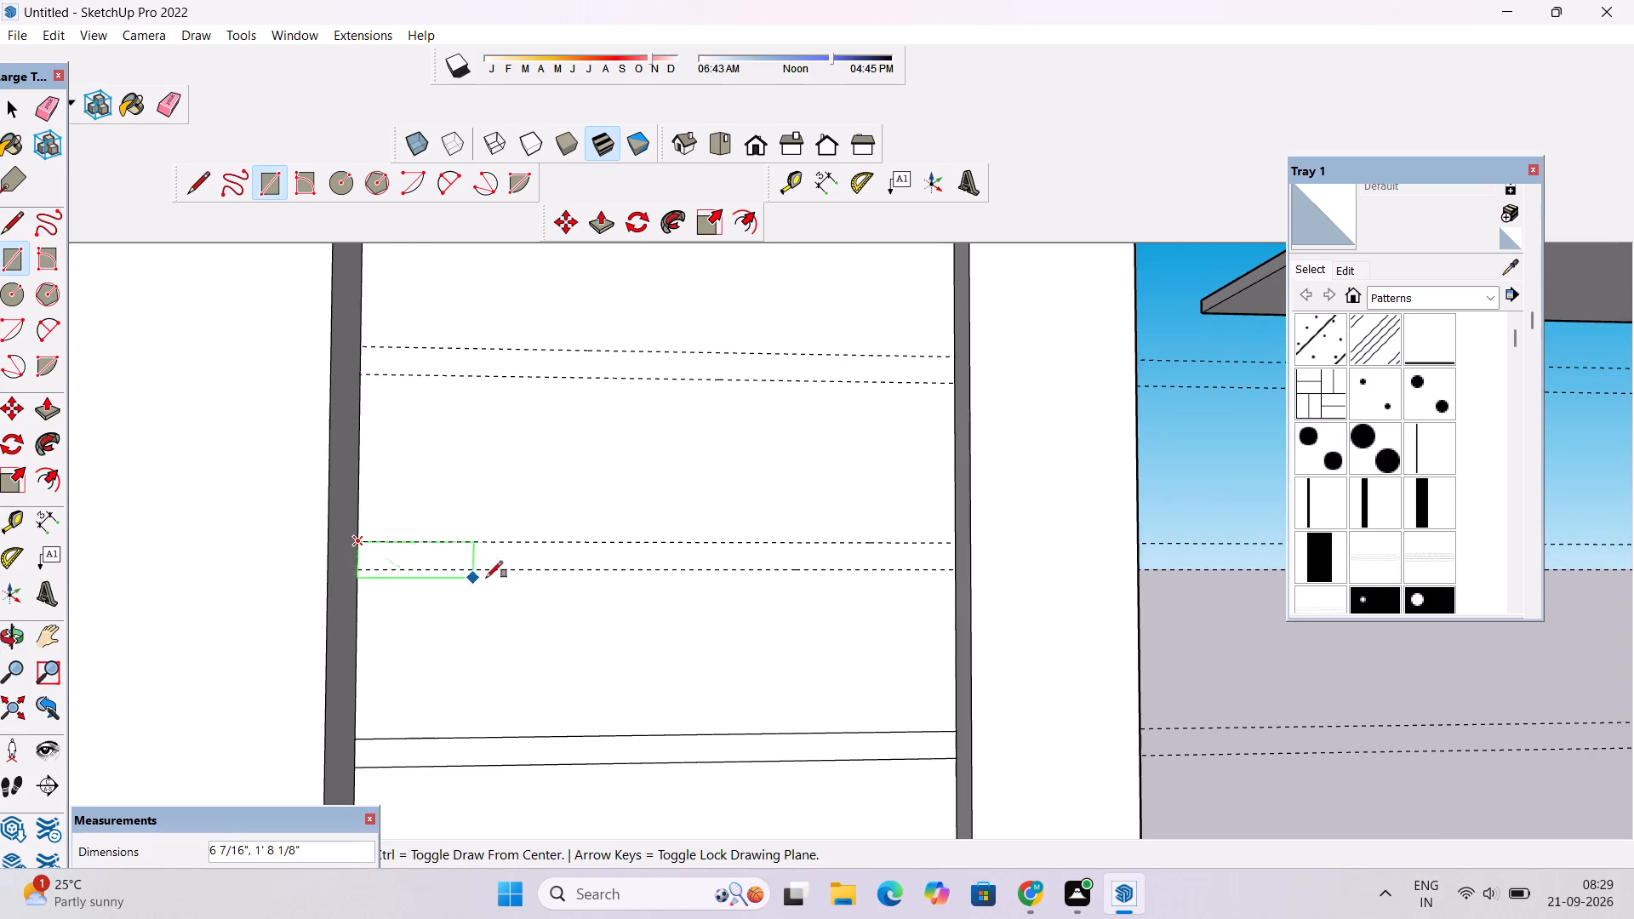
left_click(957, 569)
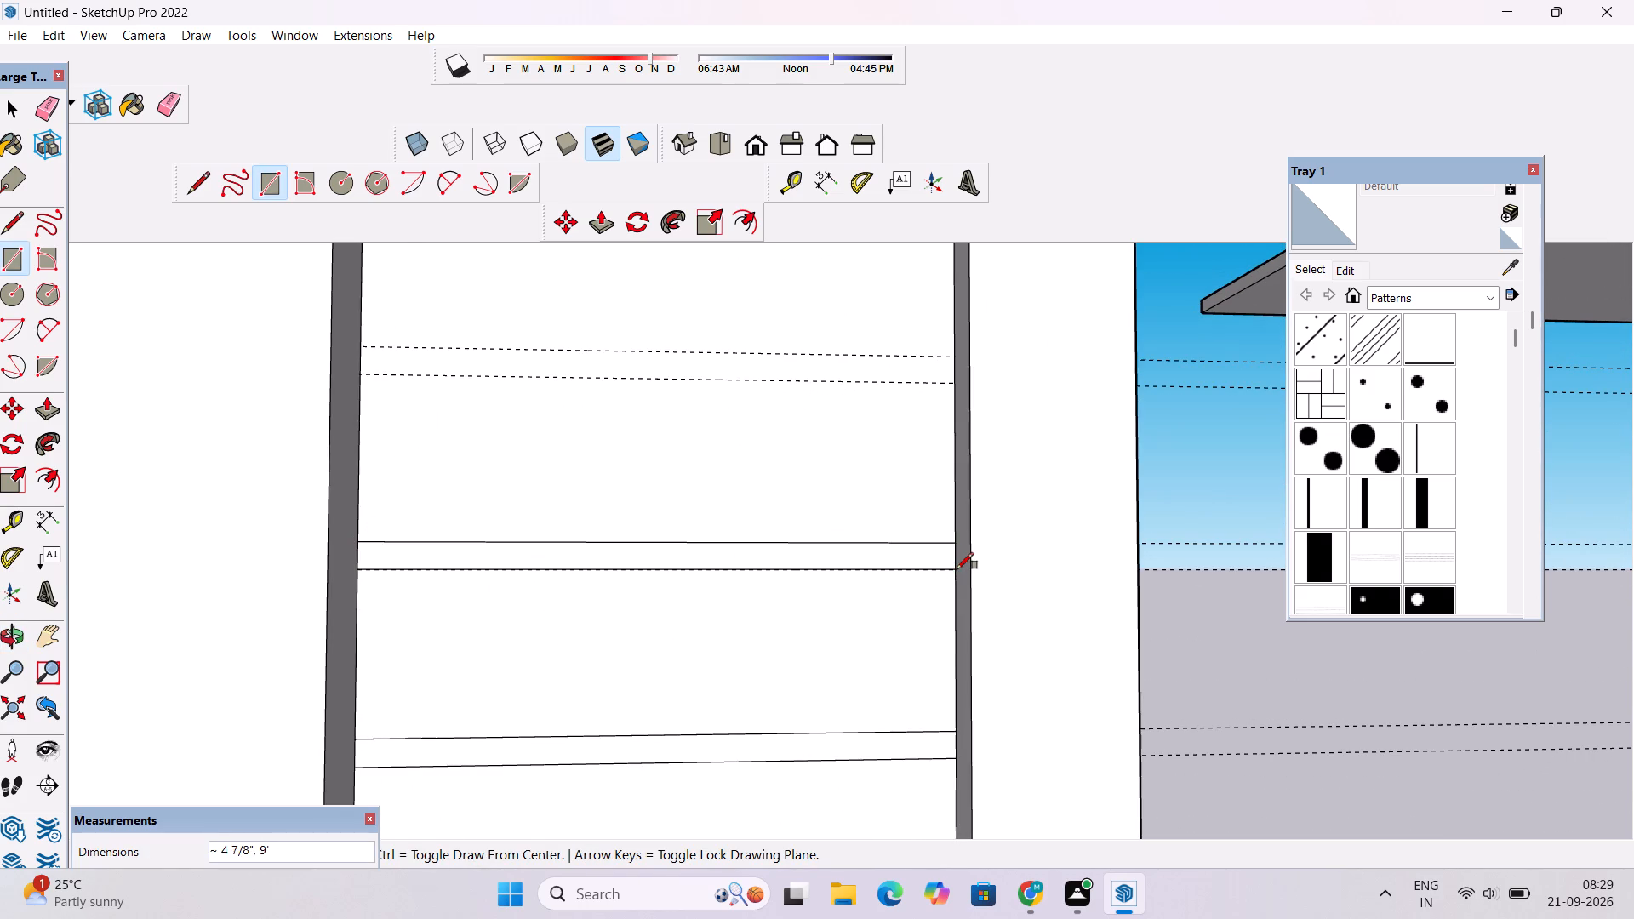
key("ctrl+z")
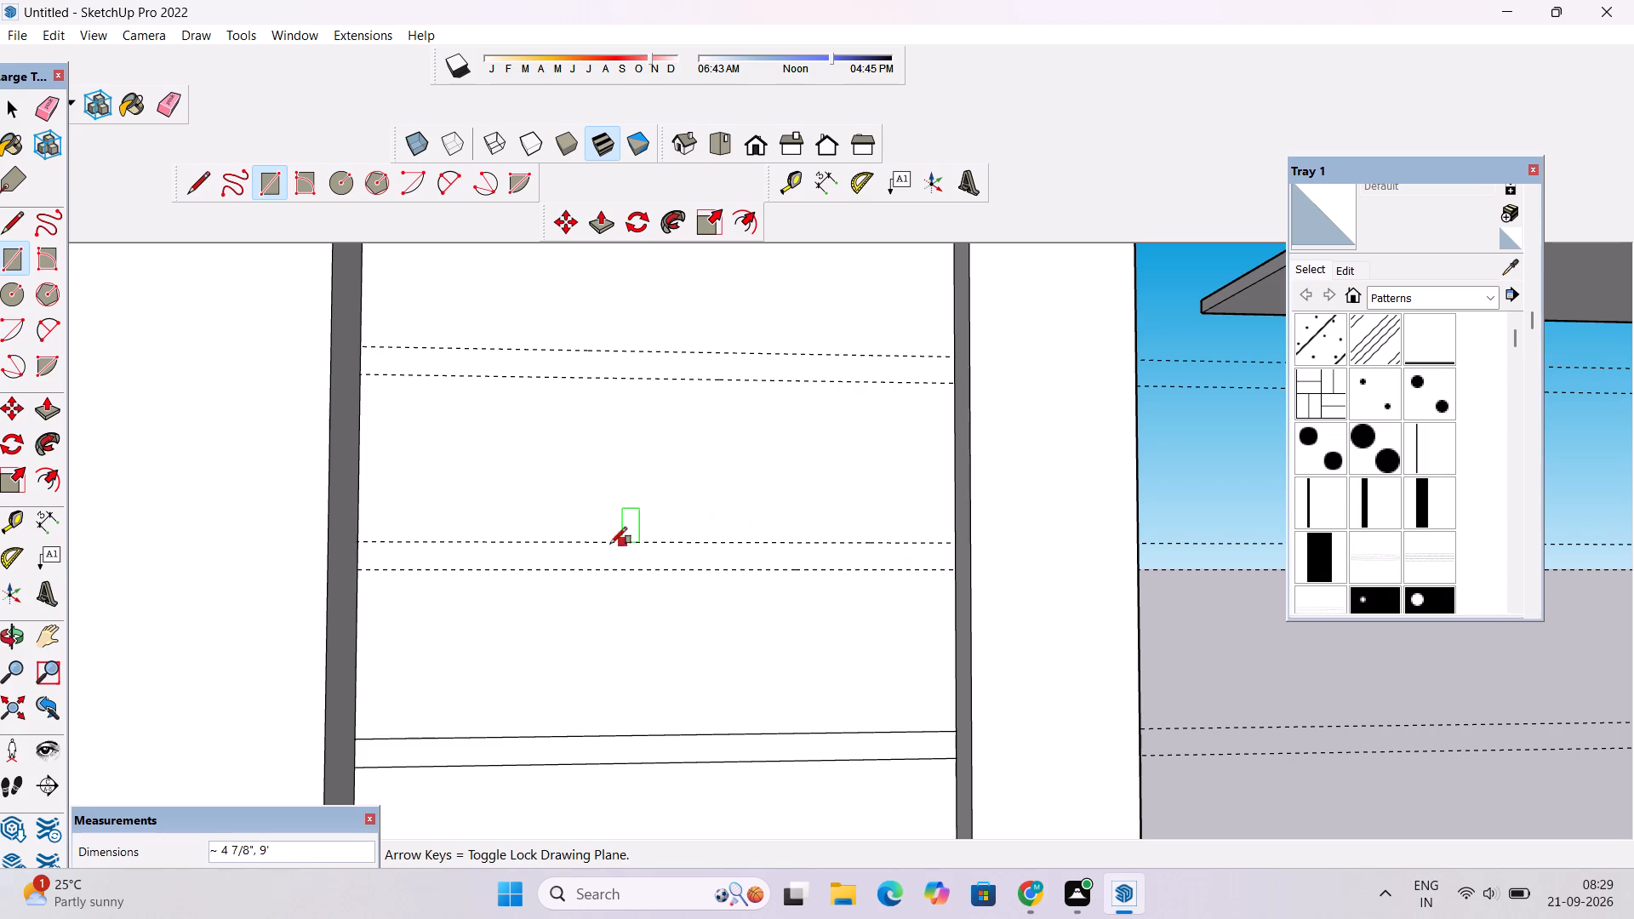
Draw a 5" by 9' rectangle exactly between the sixth guide pair from the base, spanning the recessed strip's full width.
left_click(358, 543)
scroll(670, 592, "up", 6)
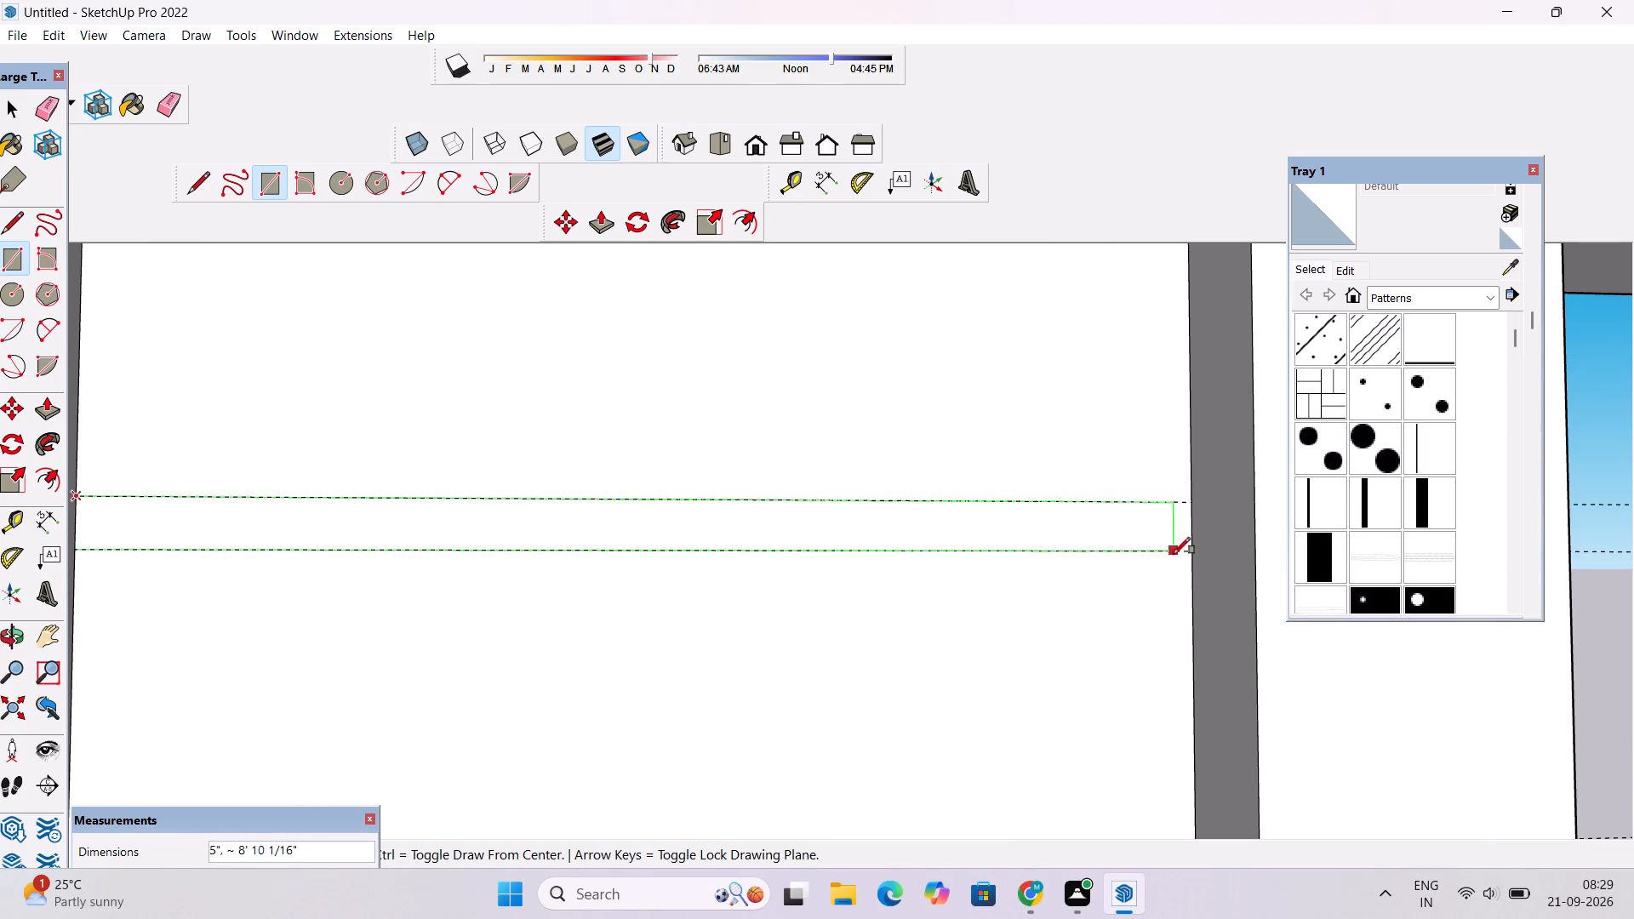
left_click(1190, 551)
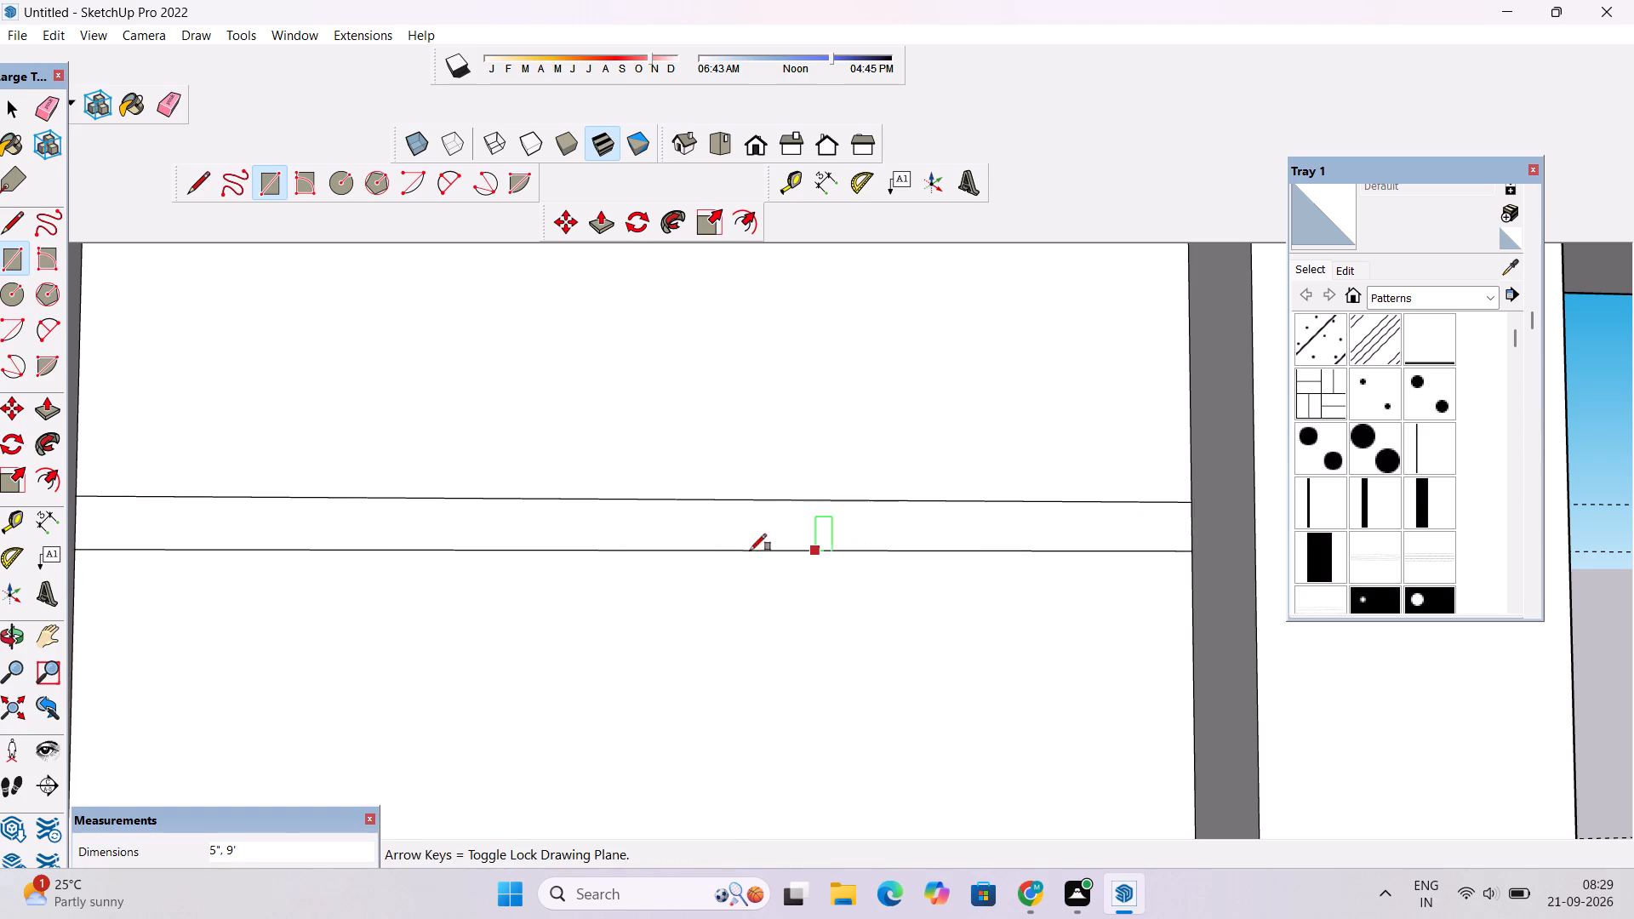
Draw a 5" by 9' rectangle between the seventh guide pair from the base, across the full recessed strip.
scroll(706, 549, "down", 14)
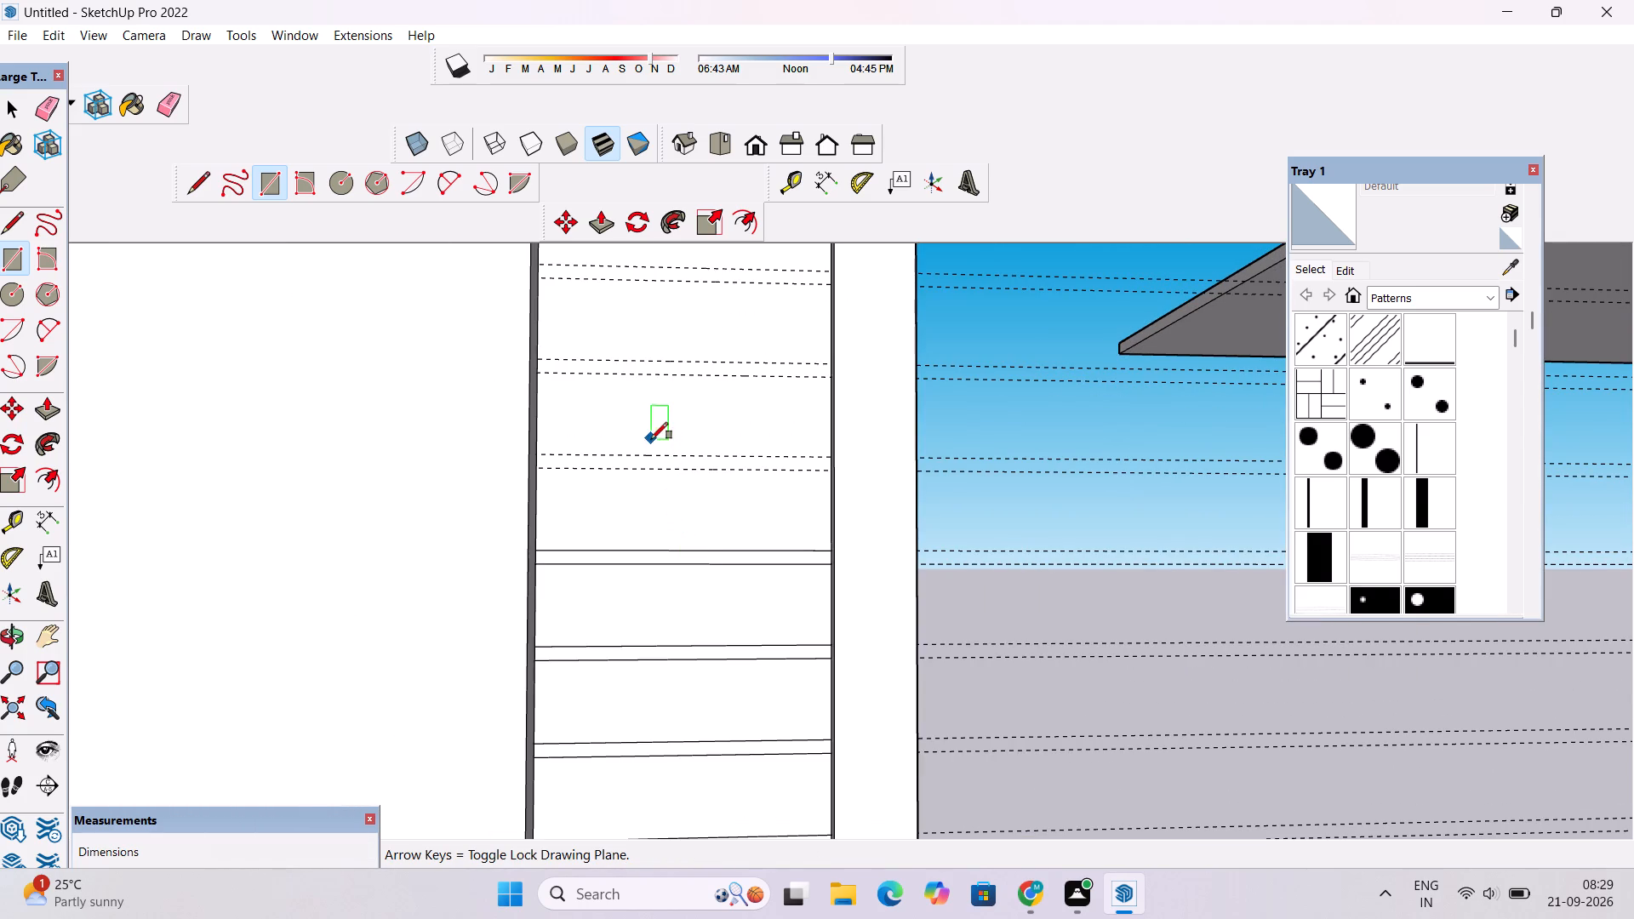
scroll(671, 396, "up", 10)
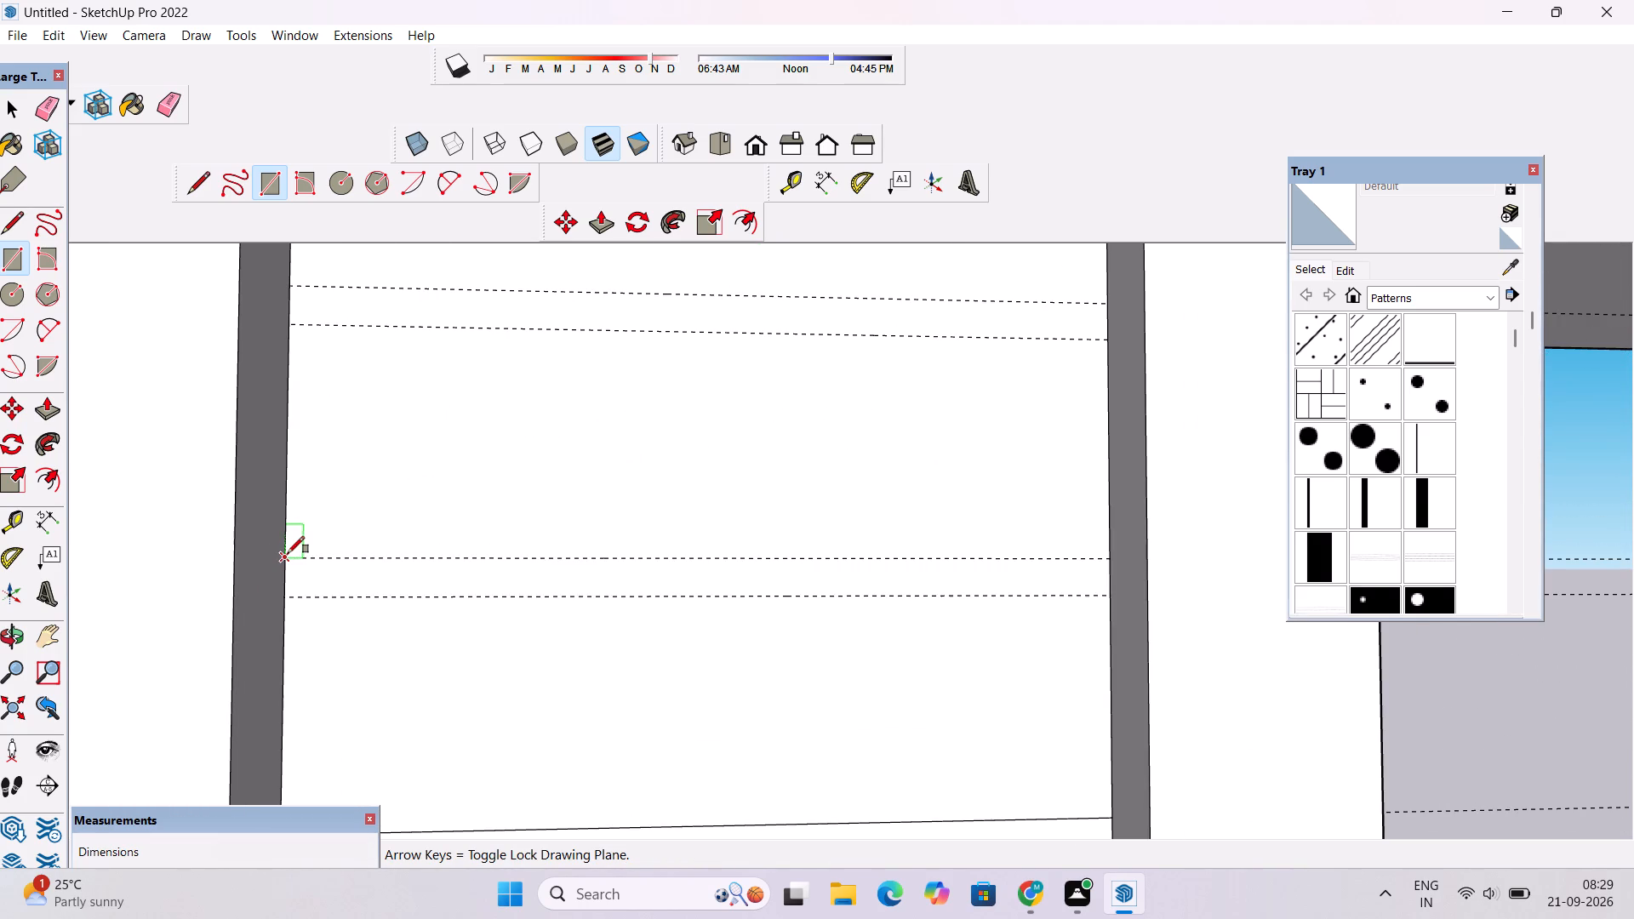
left_click(286, 559)
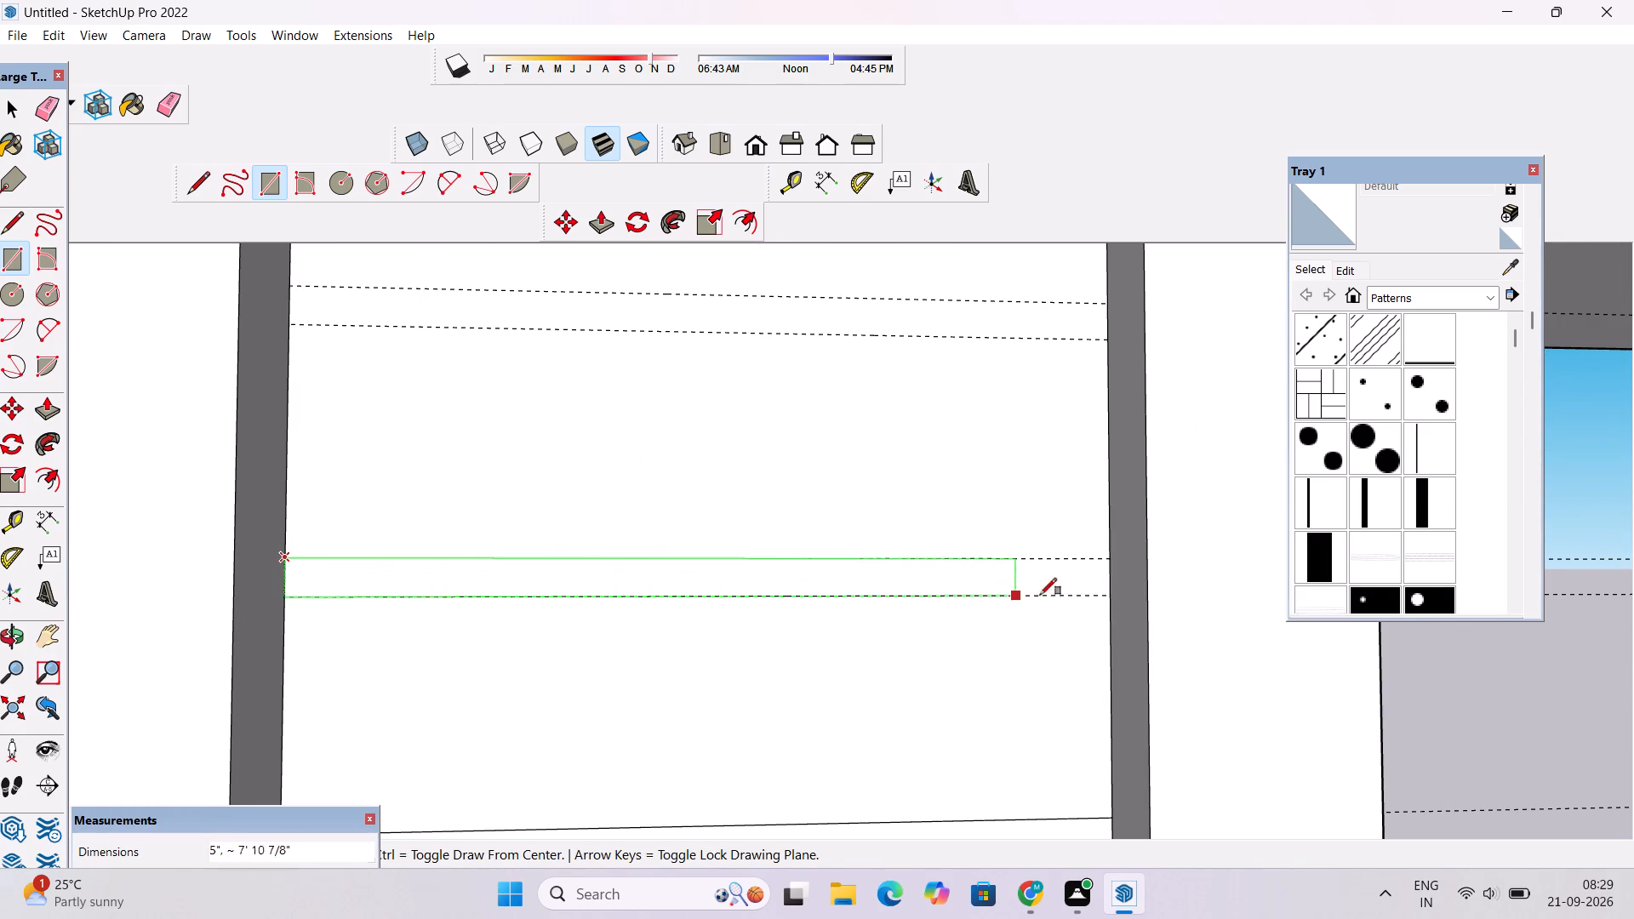
left_click(1110, 596)
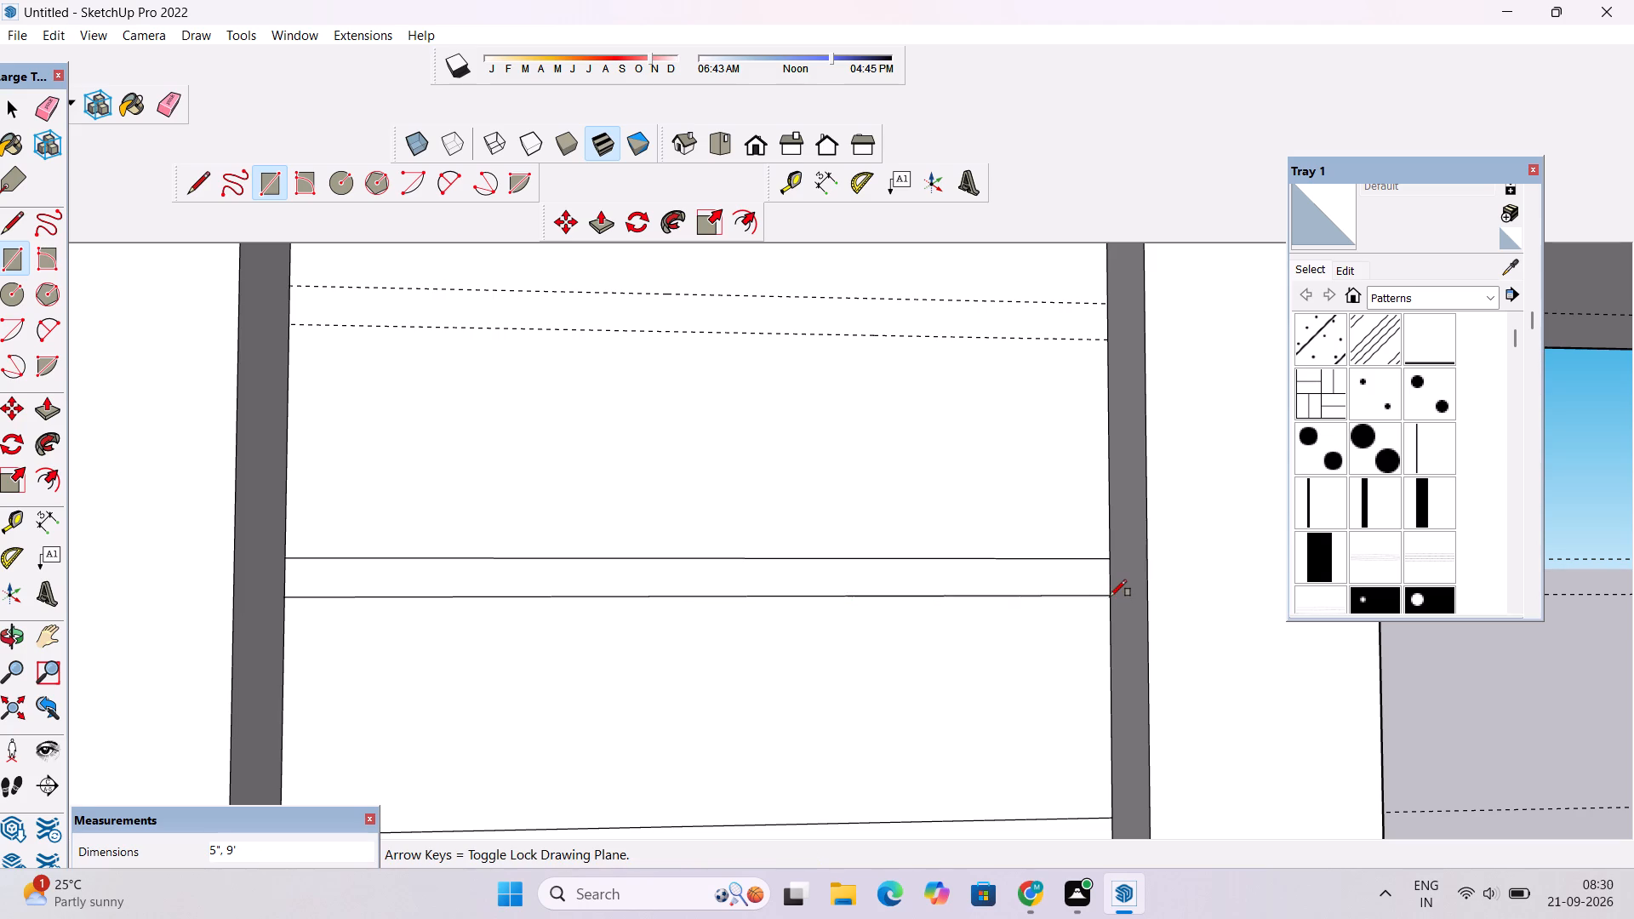
Draw a rectangle about 5" by 9' between the eighth guide pair from the base, across the full recessed strip.
scroll(701, 634, "down", 9)
scroll(679, 437, "up", 7)
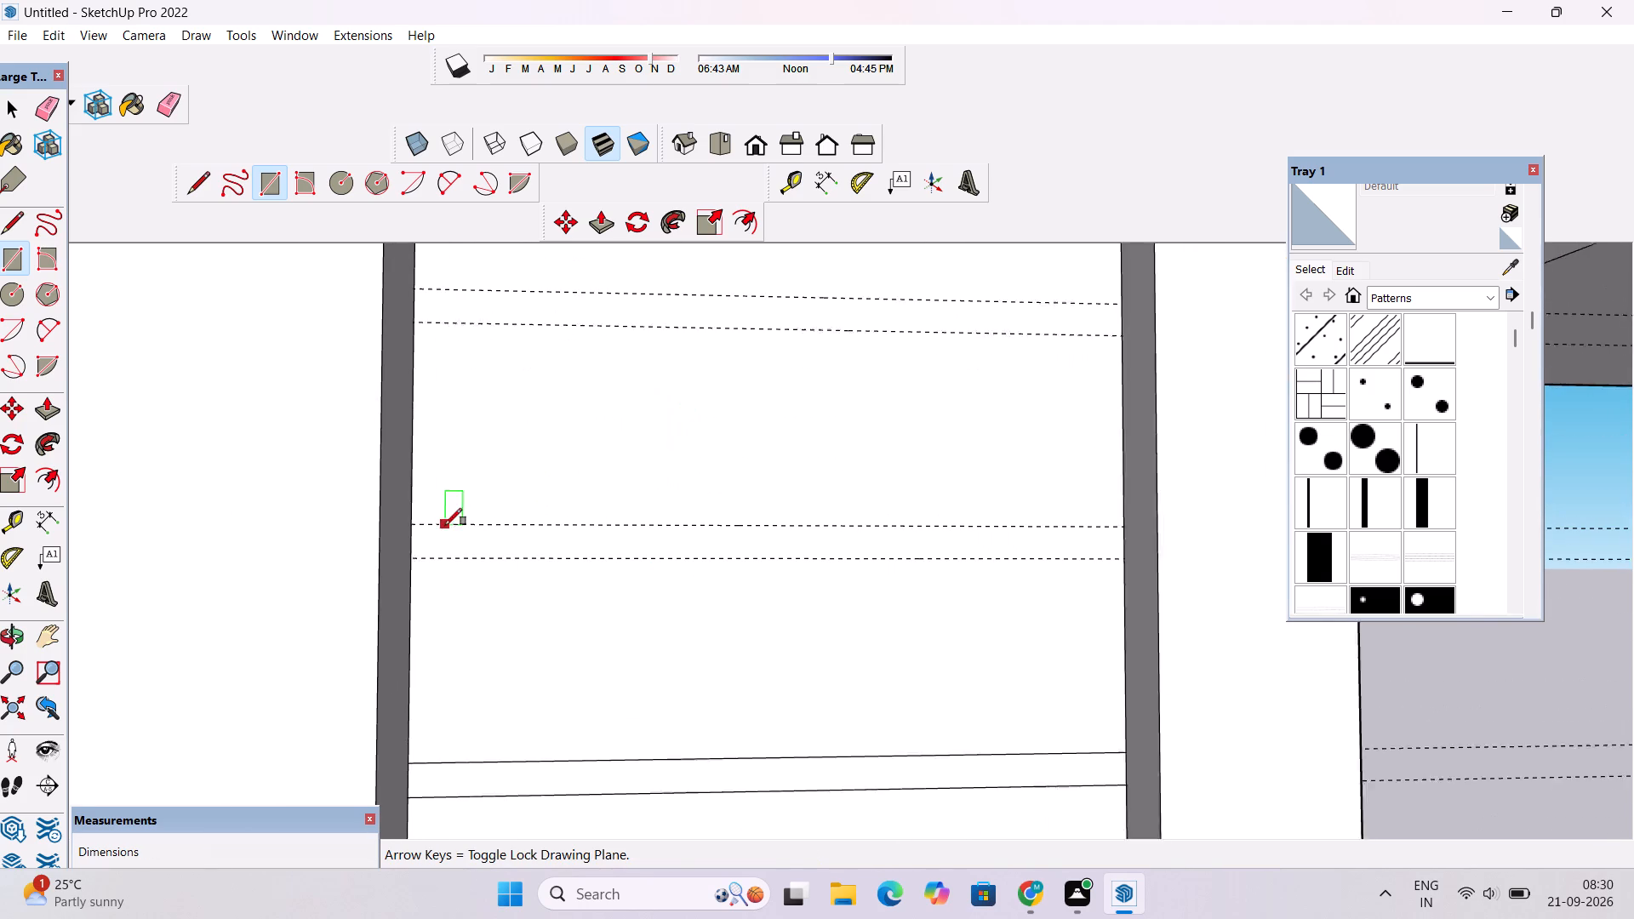
scroll(445, 525, "up", 1)
left_click(409, 525)
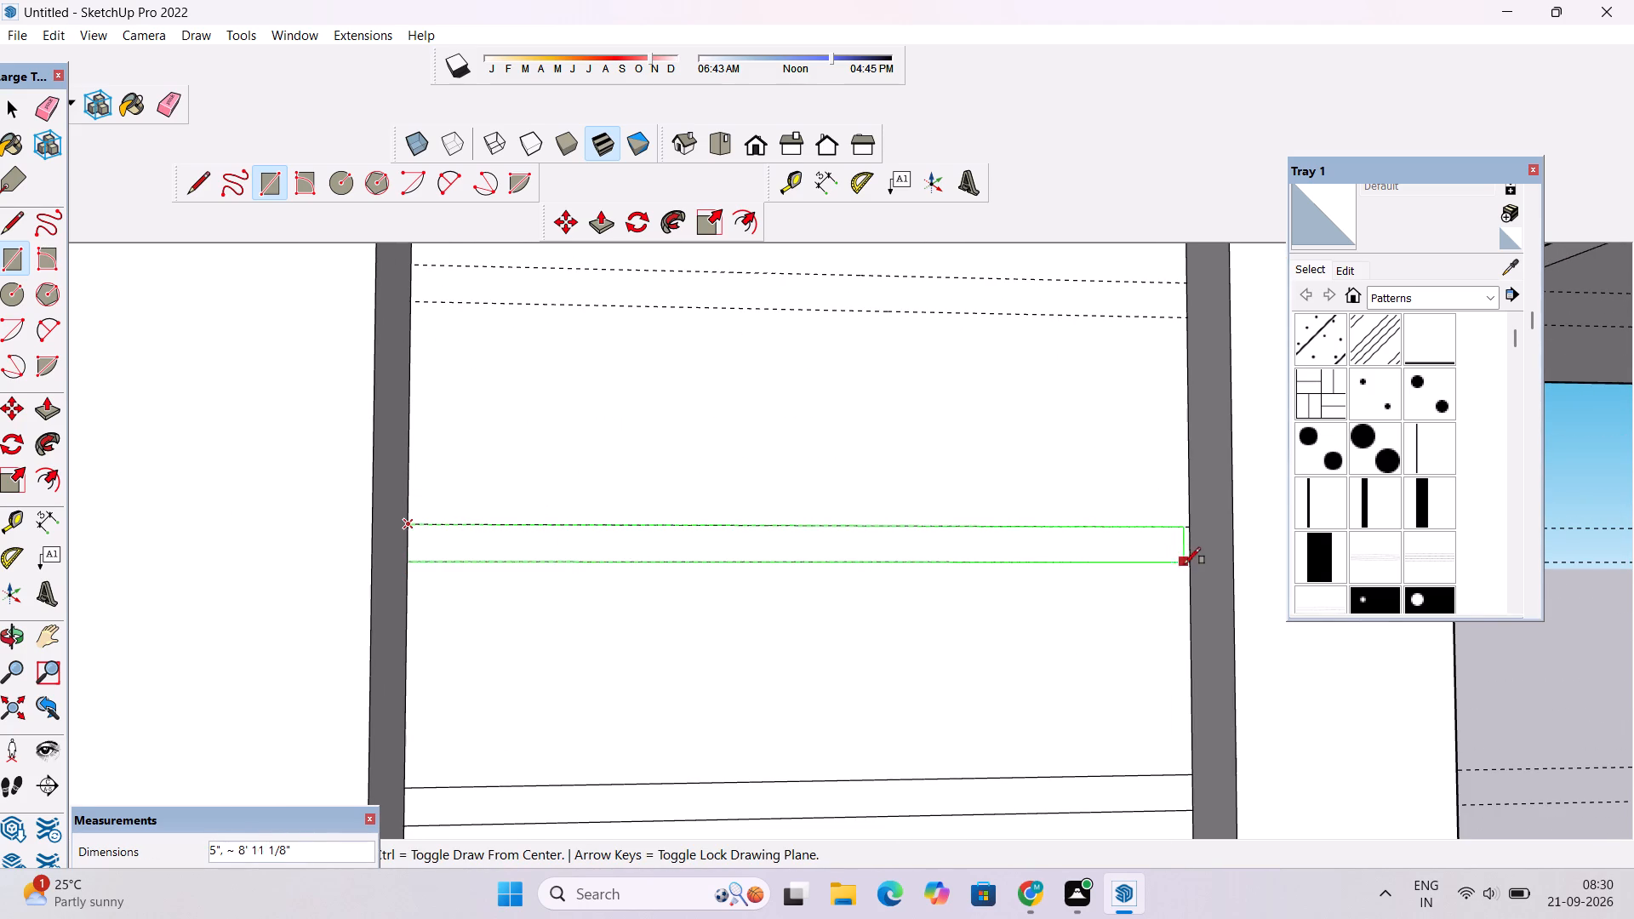
scroll(1191, 563, "up", 2)
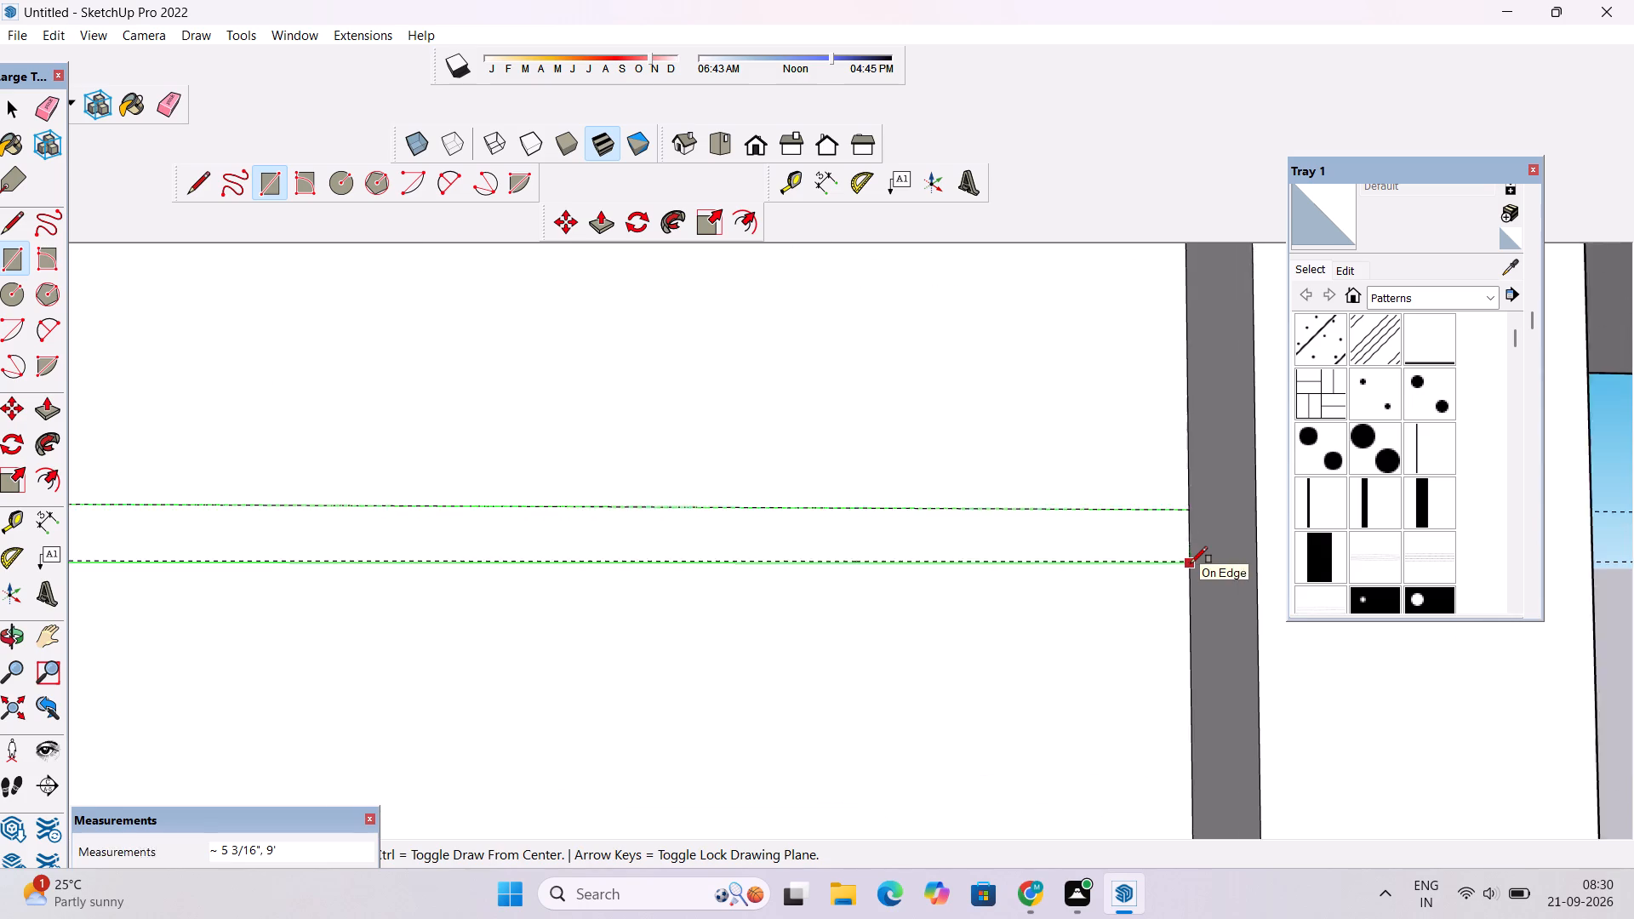
scroll(1191, 563, "up", 8)
left_click(1187, 556)
scroll(620, 617, "down", 12)
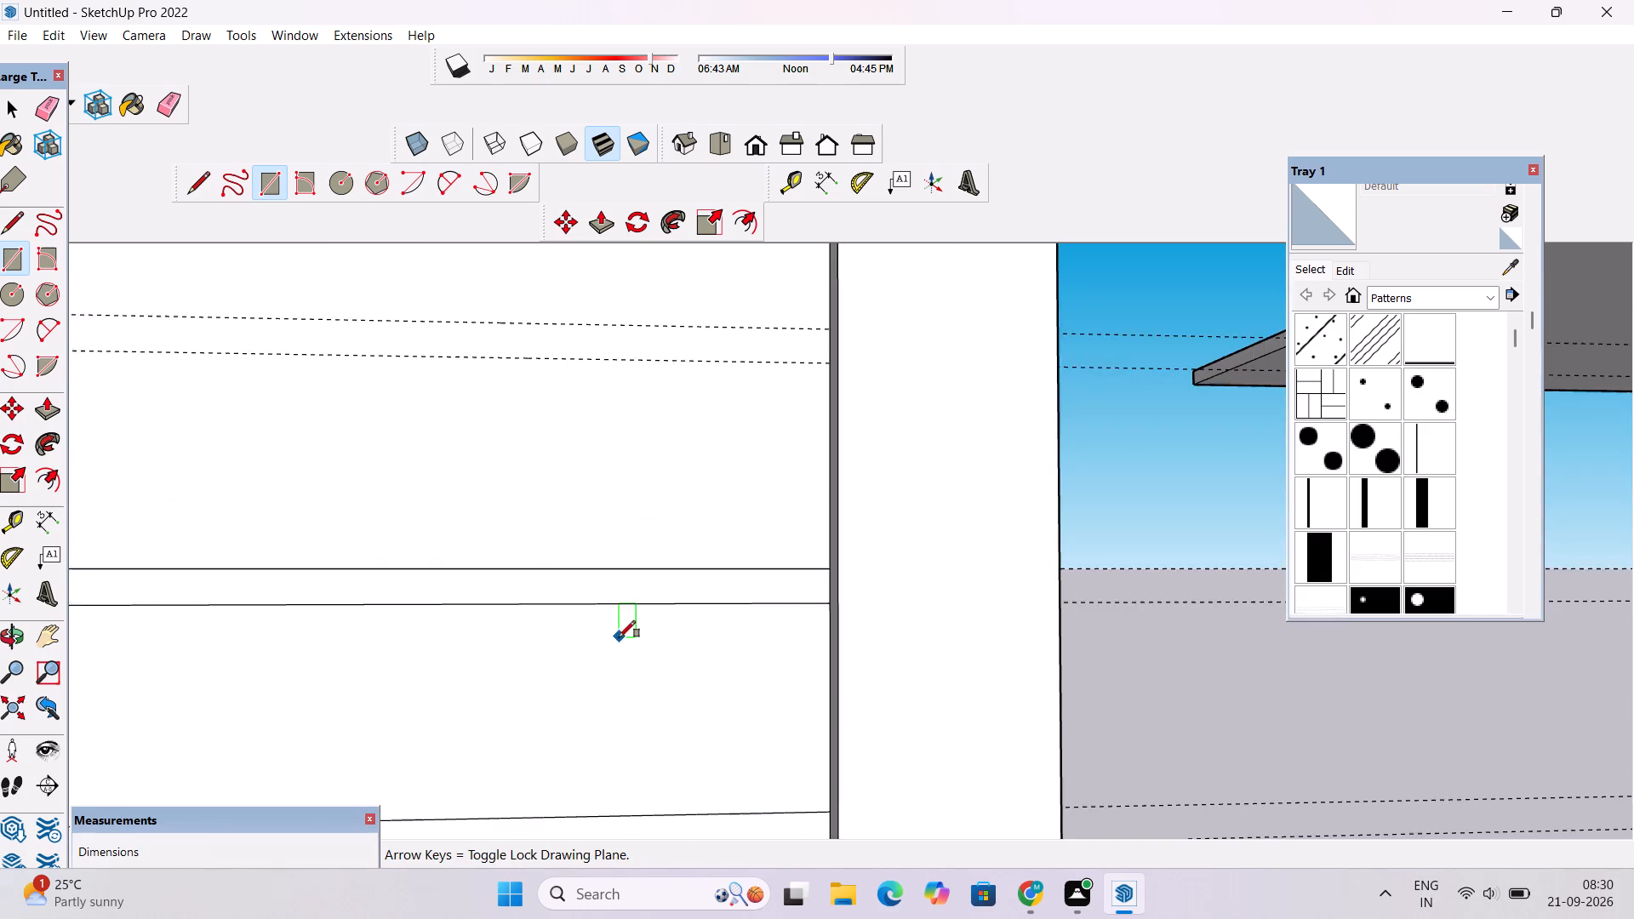
scroll(619, 637, "down", 13)
scroll(509, 472, "up", 10)
scroll(408, 522, "down", 6)
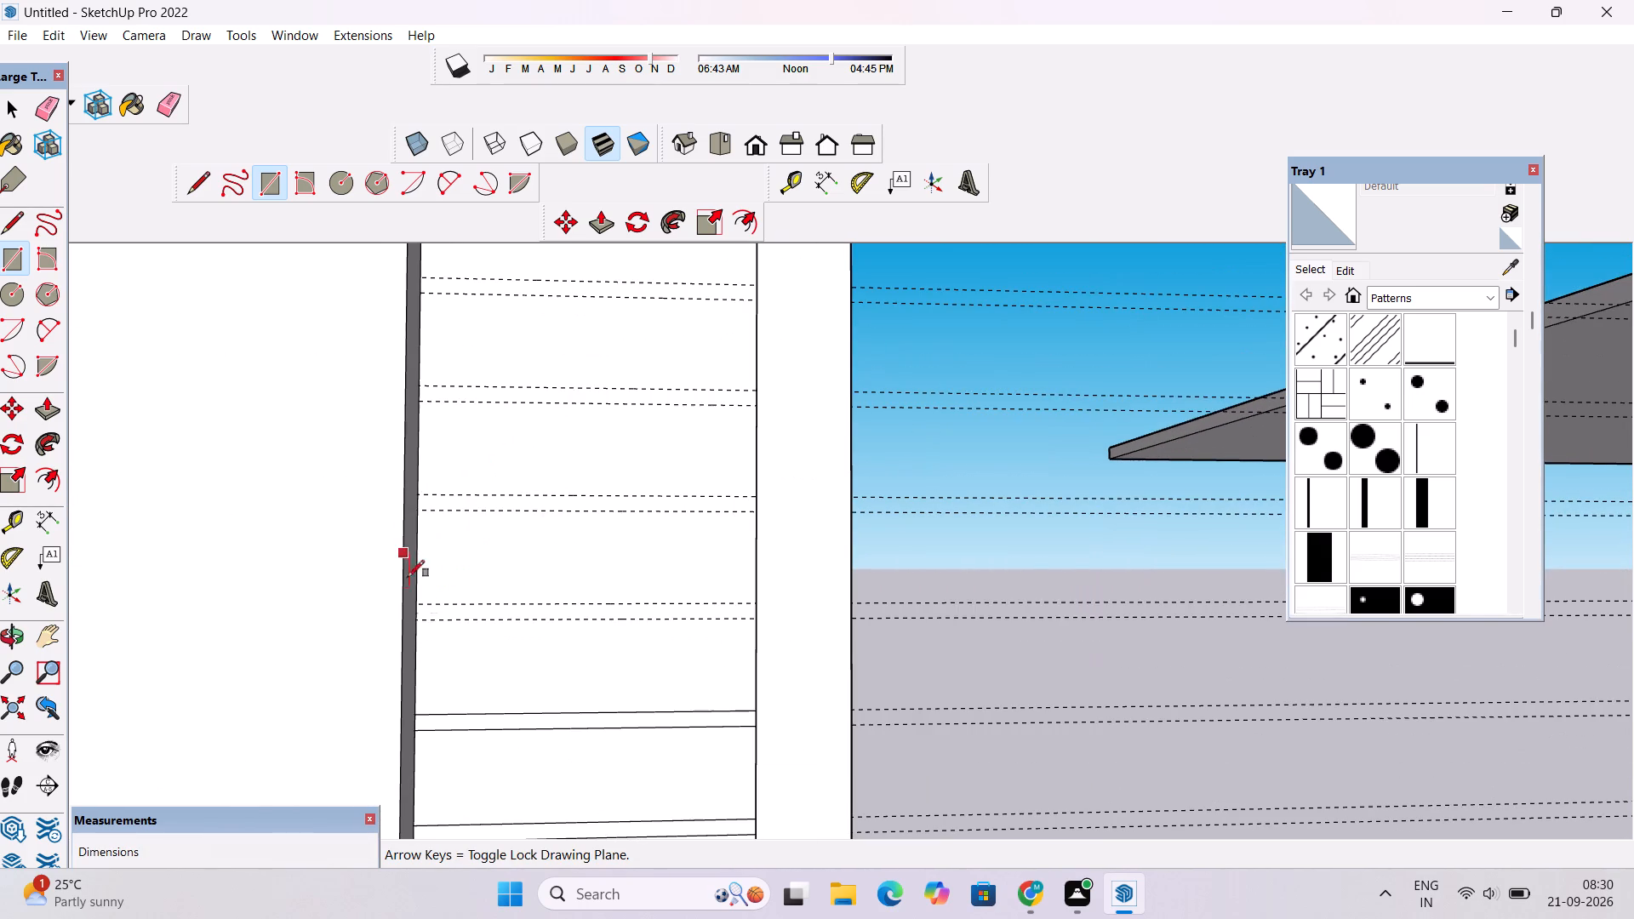
Draw a 5" by 9' rectangle between the ninth guide pair from the base, across the full recessed strip.
scroll(437, 719, "up", 8)
scroll(415, 505, "up", 4)
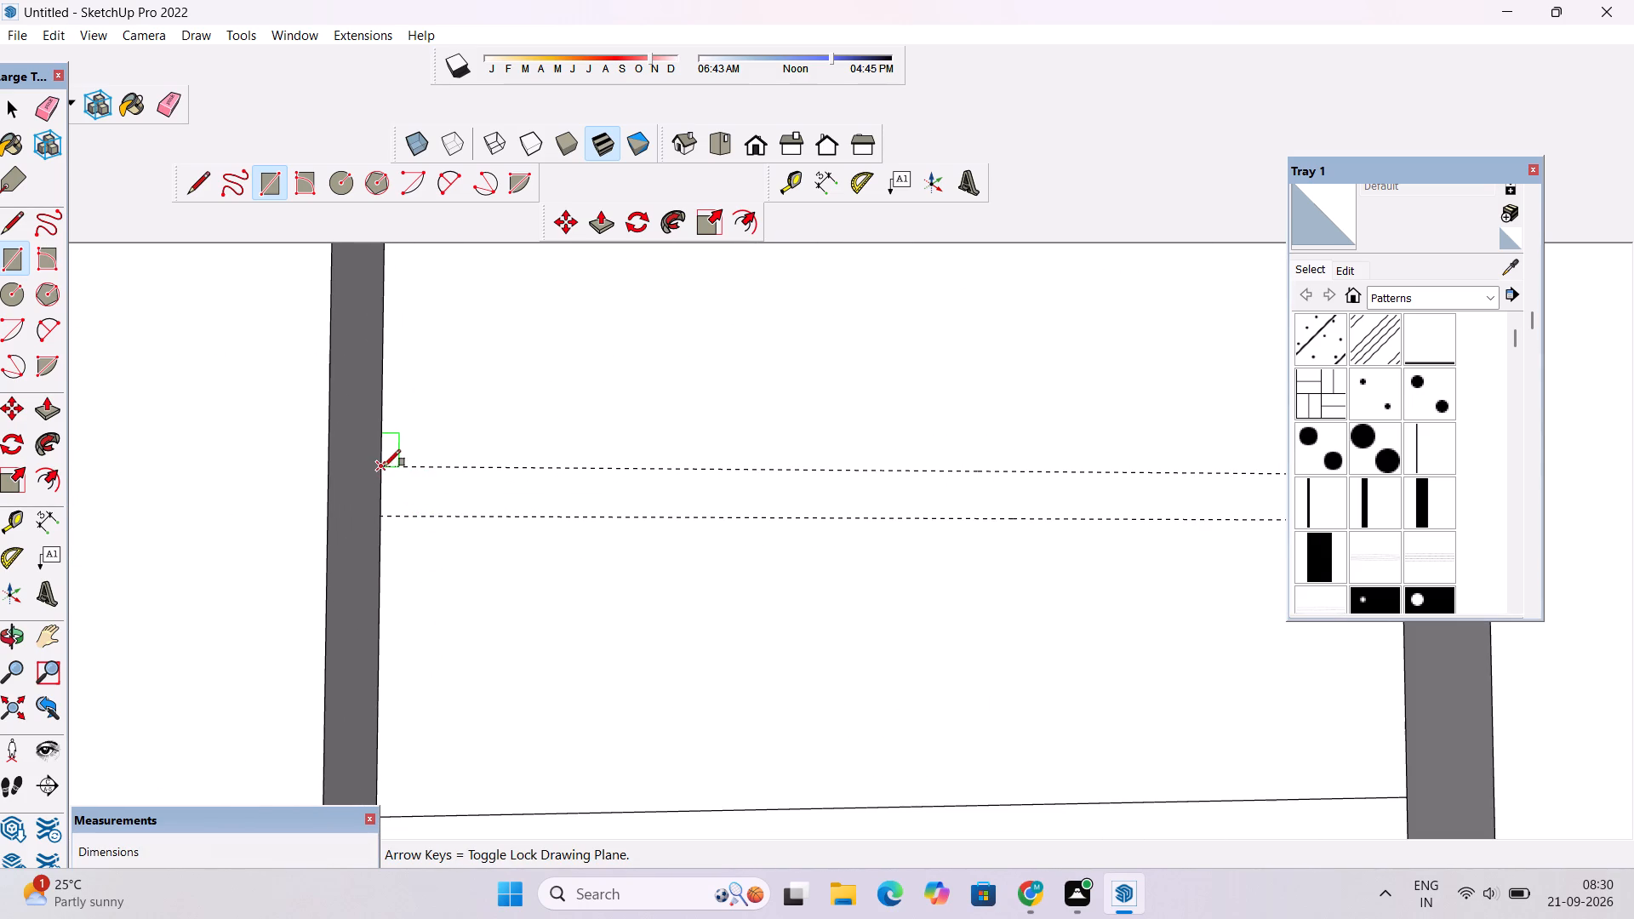
left_click(380, 466)
scroll(393, 511, "down", 14)
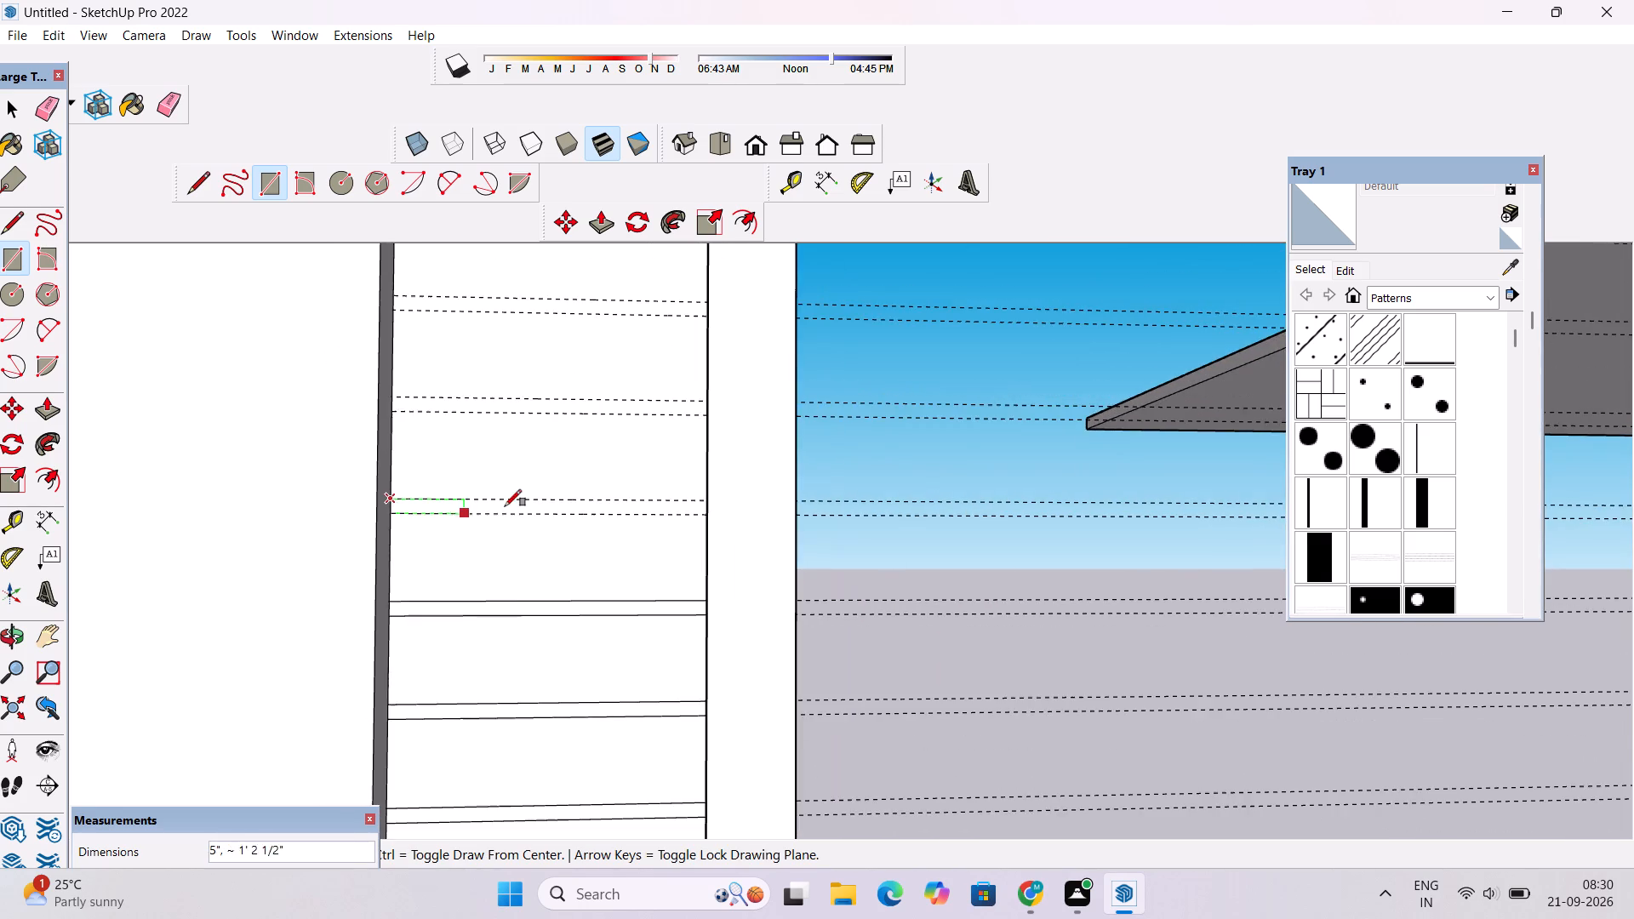
scroll(597, 511, "up", 13)
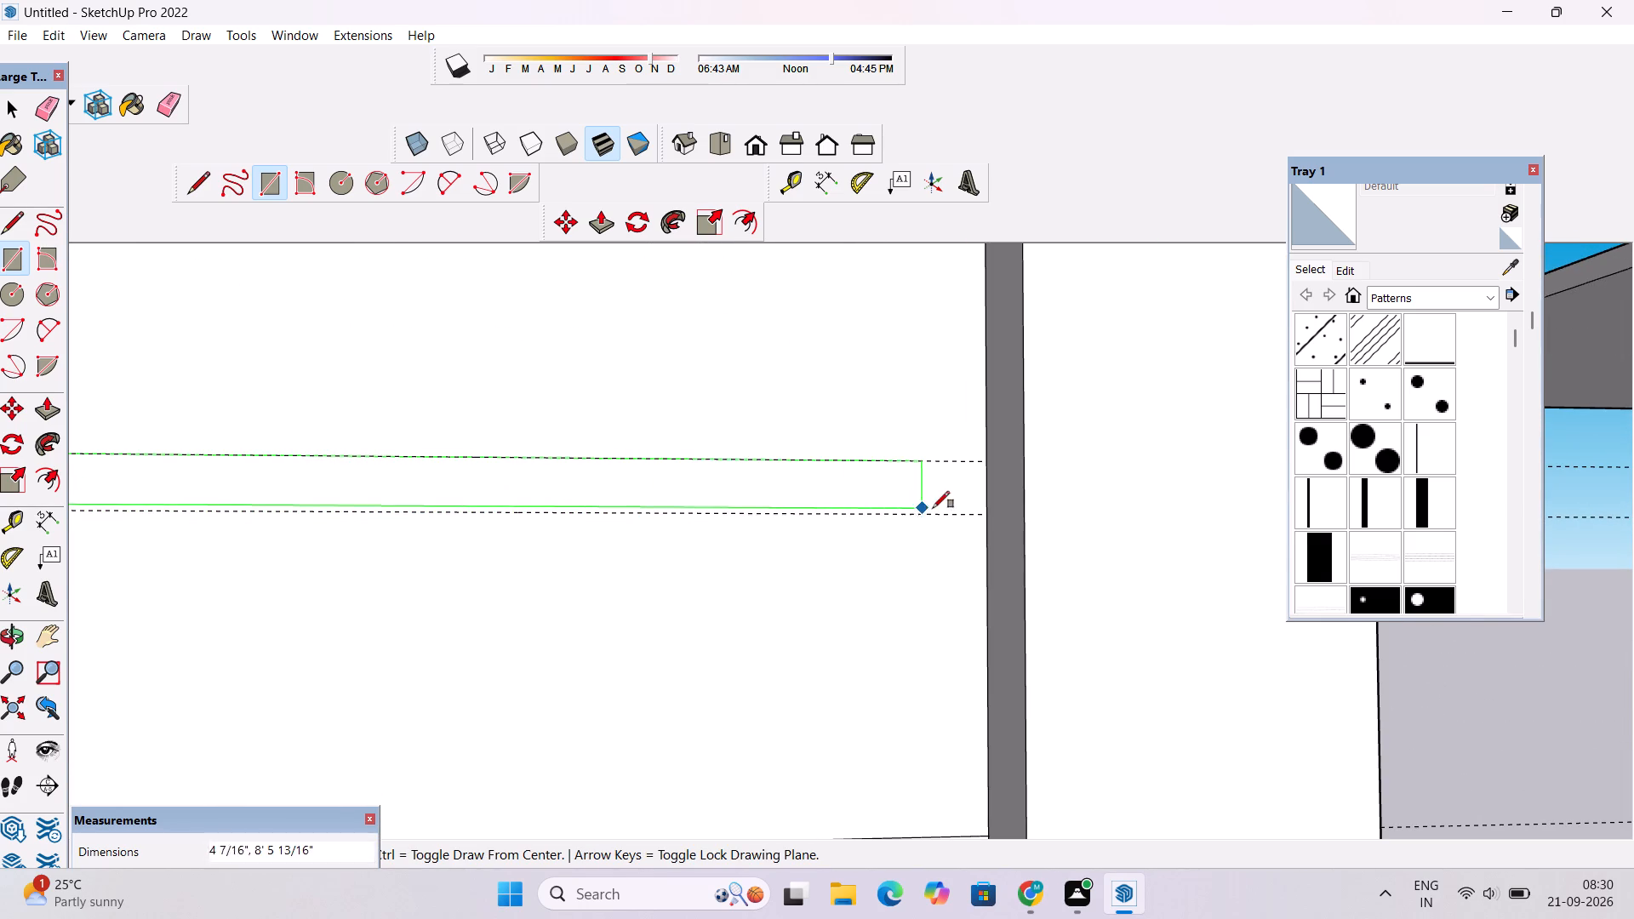
left_click(987, 513)
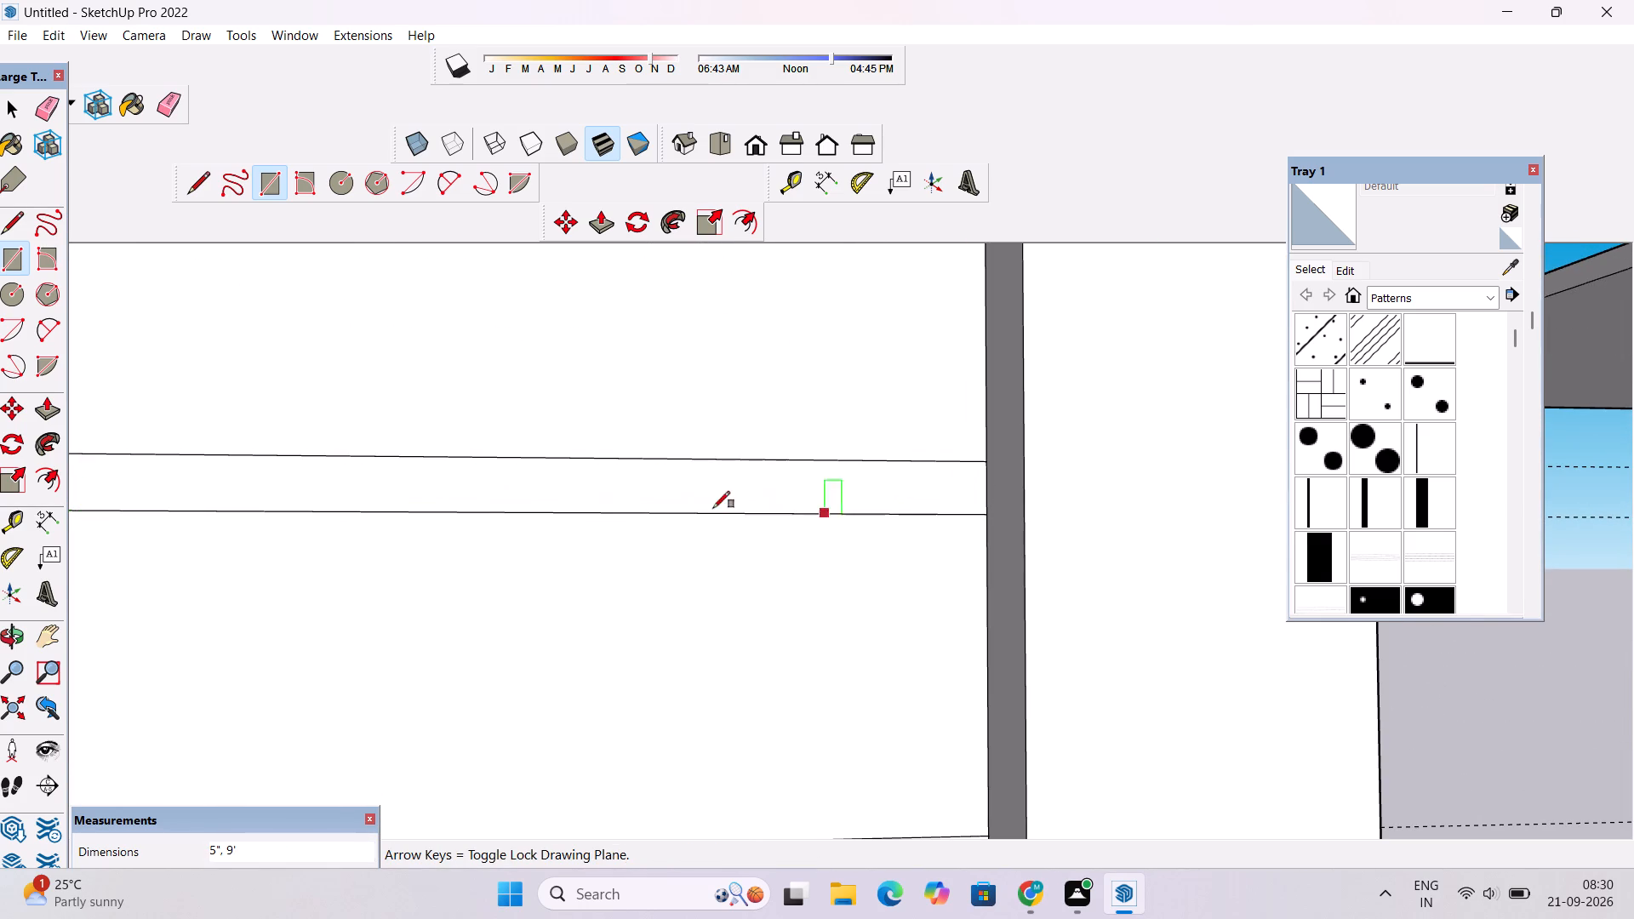
Draw a rectangle about 5" by 9' between the tenth guide pair from the base, across the full recessed strip.
scroll(656, 510, "down", 14)
scroll(433, 367, "up", 9)
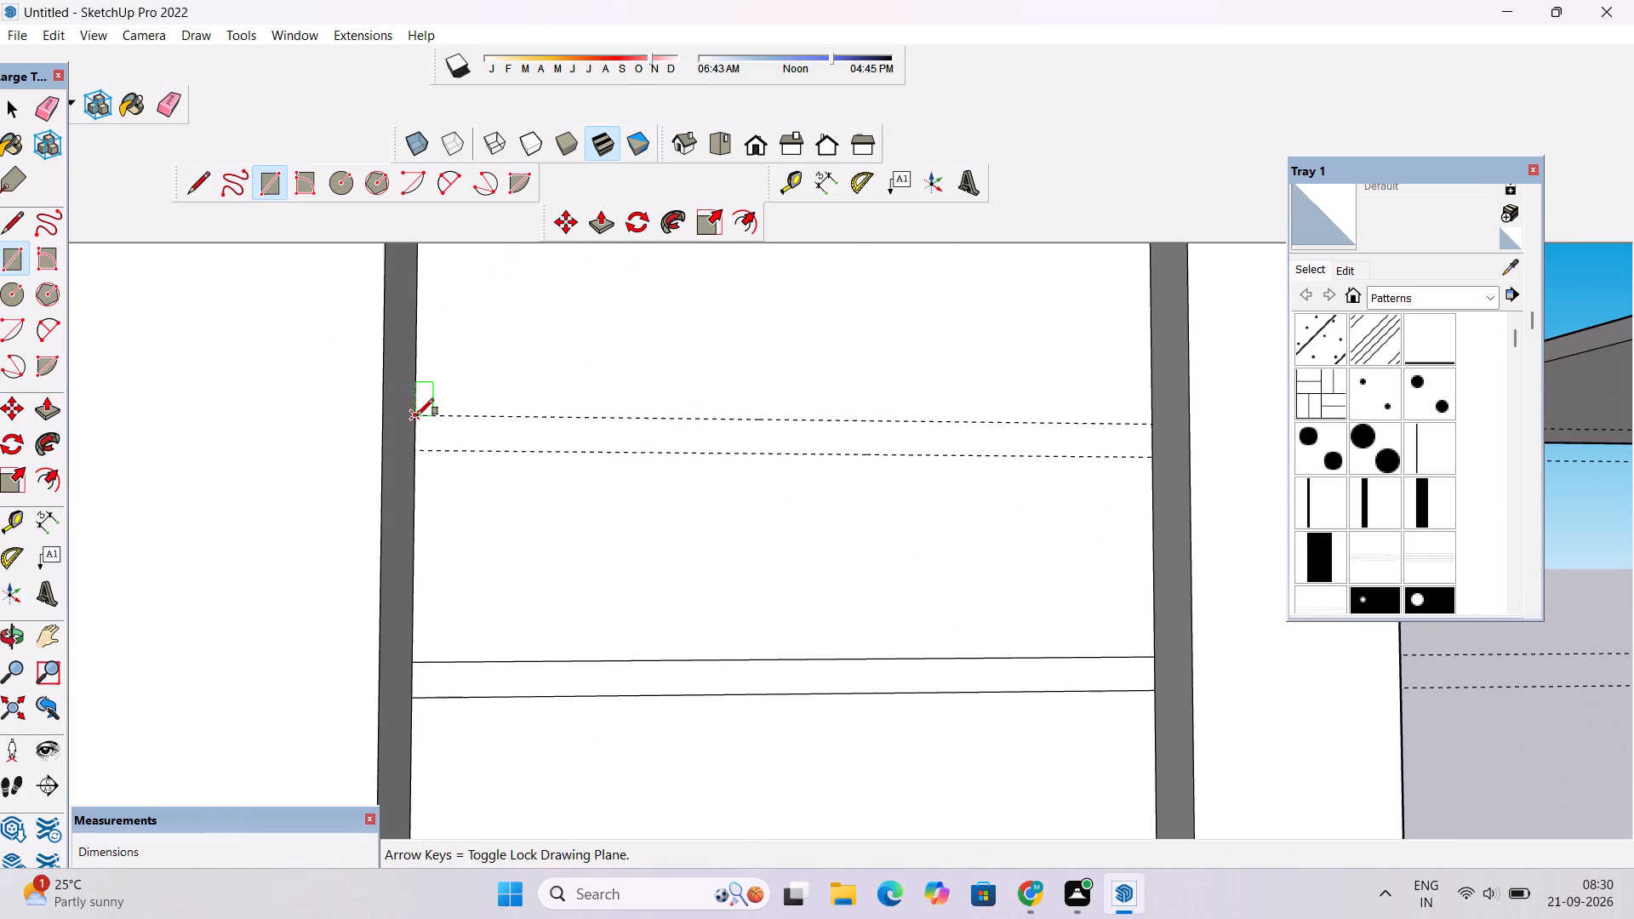
left_click(417, 415)
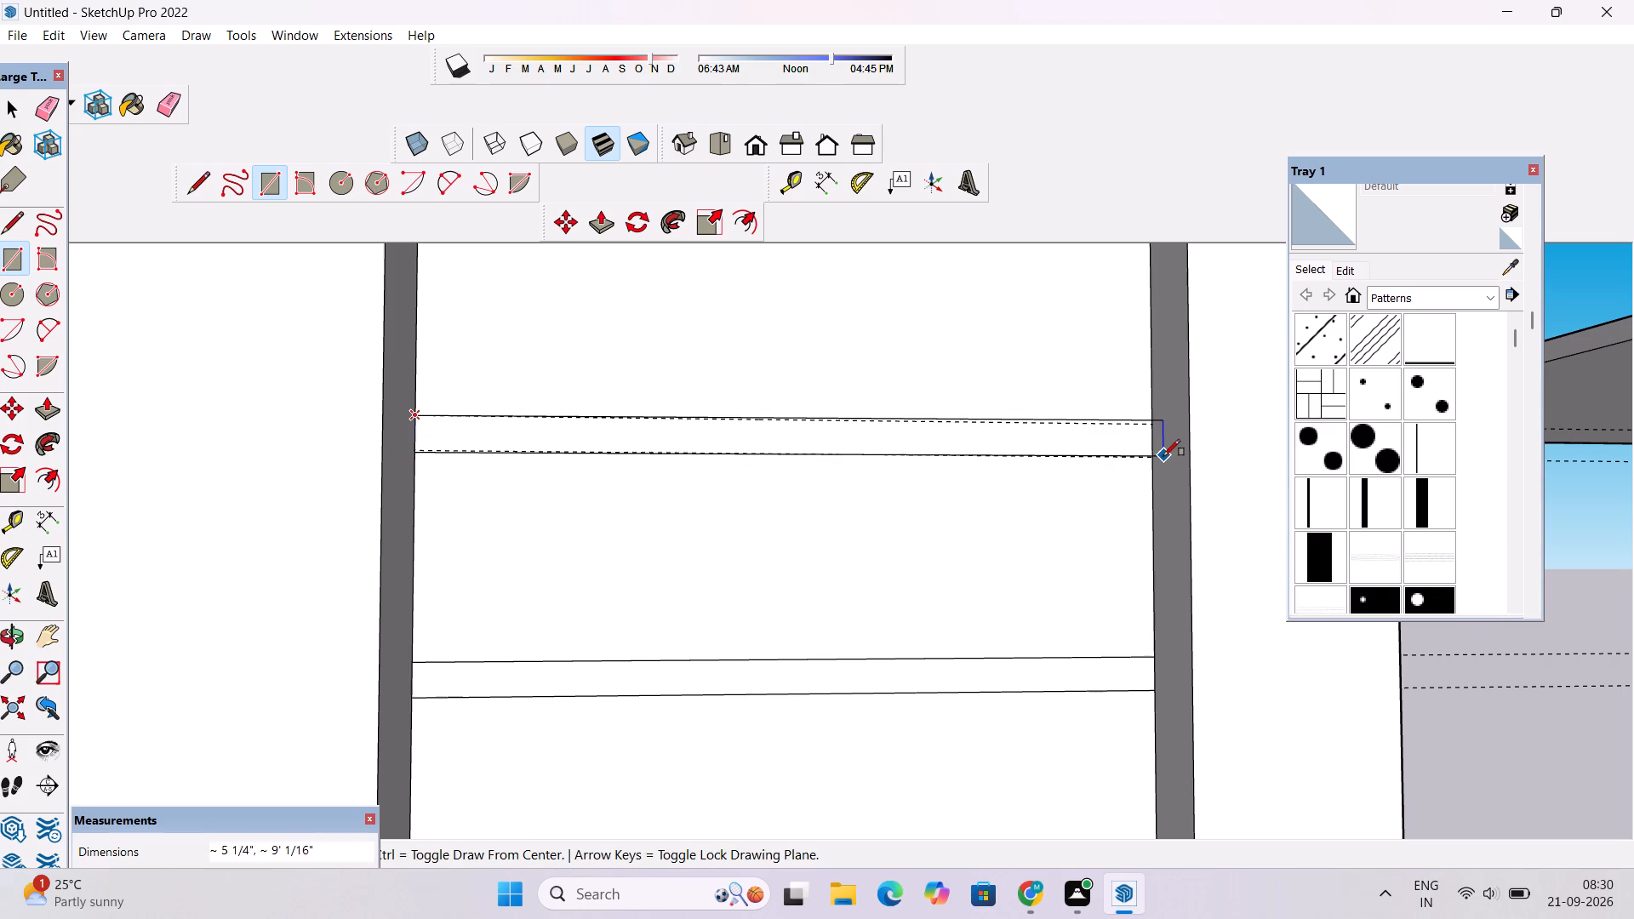
left_click(1151, 458)
Draw a rectangle about 5" by 9' between the eleventh guide pair from the base, spanning the recessed strip.
scroll(603, 629, "down", 12)
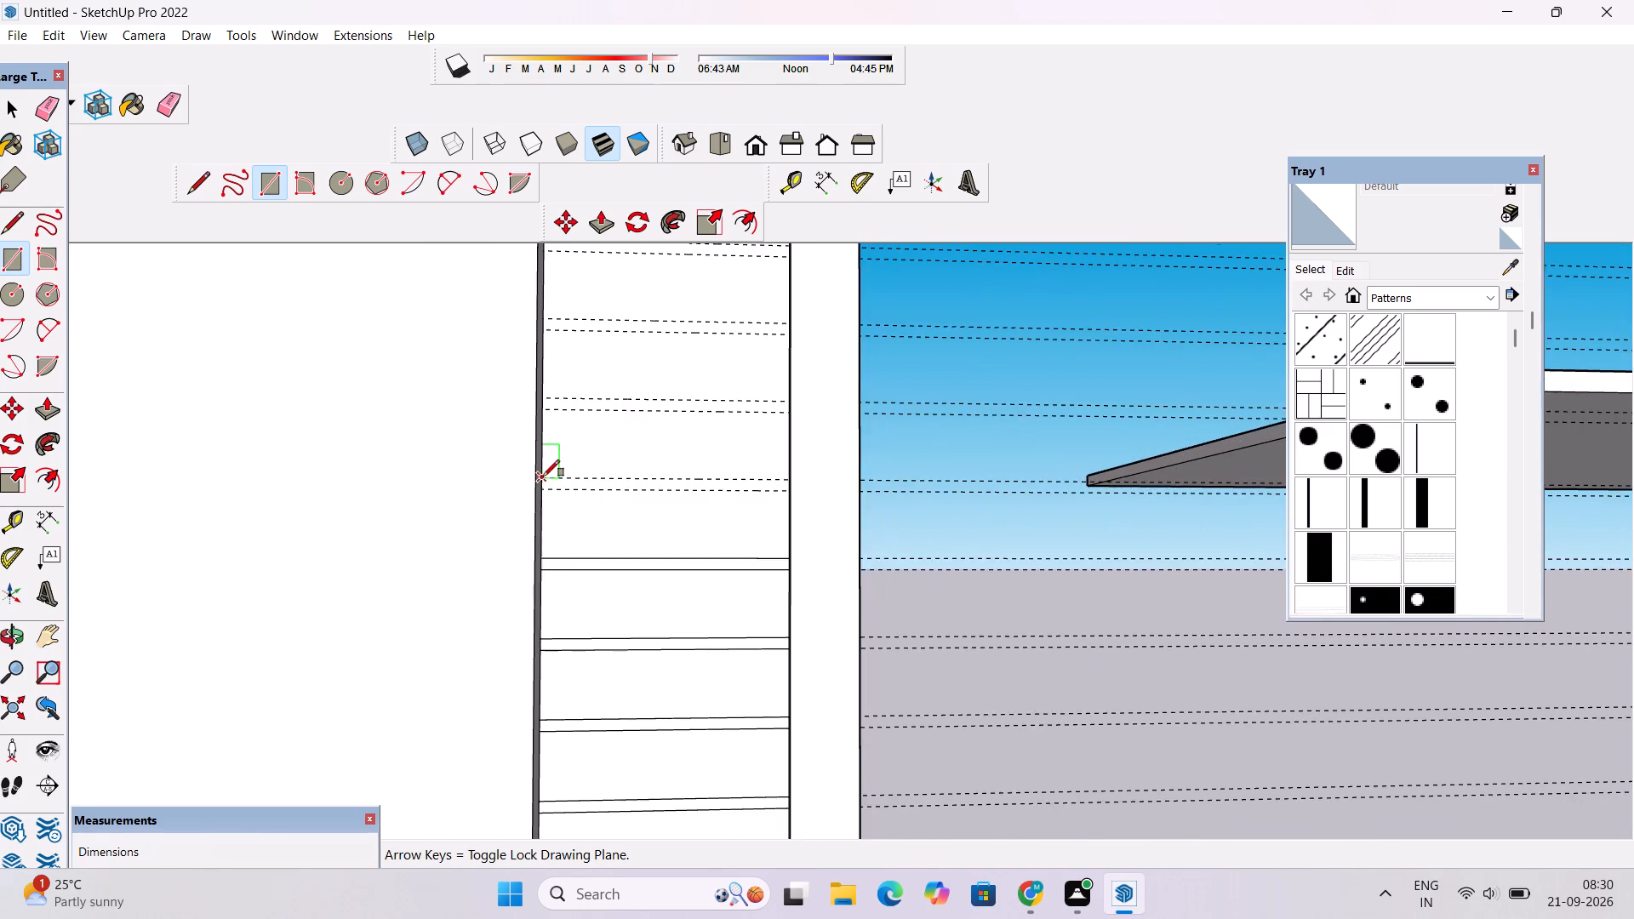
scroll(543, 477, "up", 9)
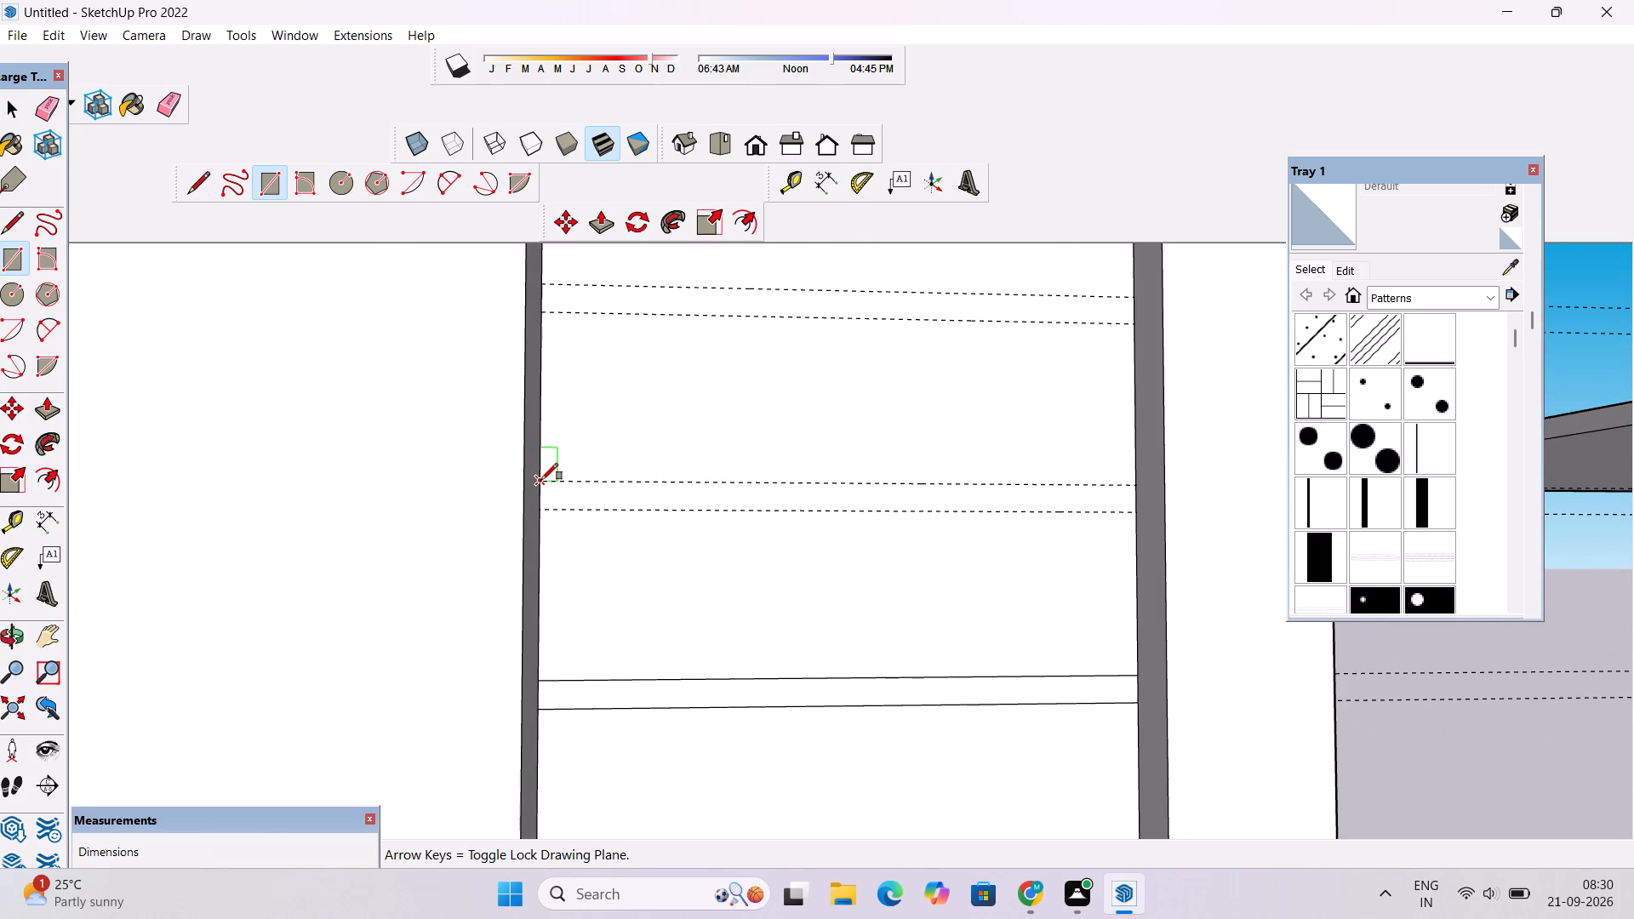
left_click(541, 480)
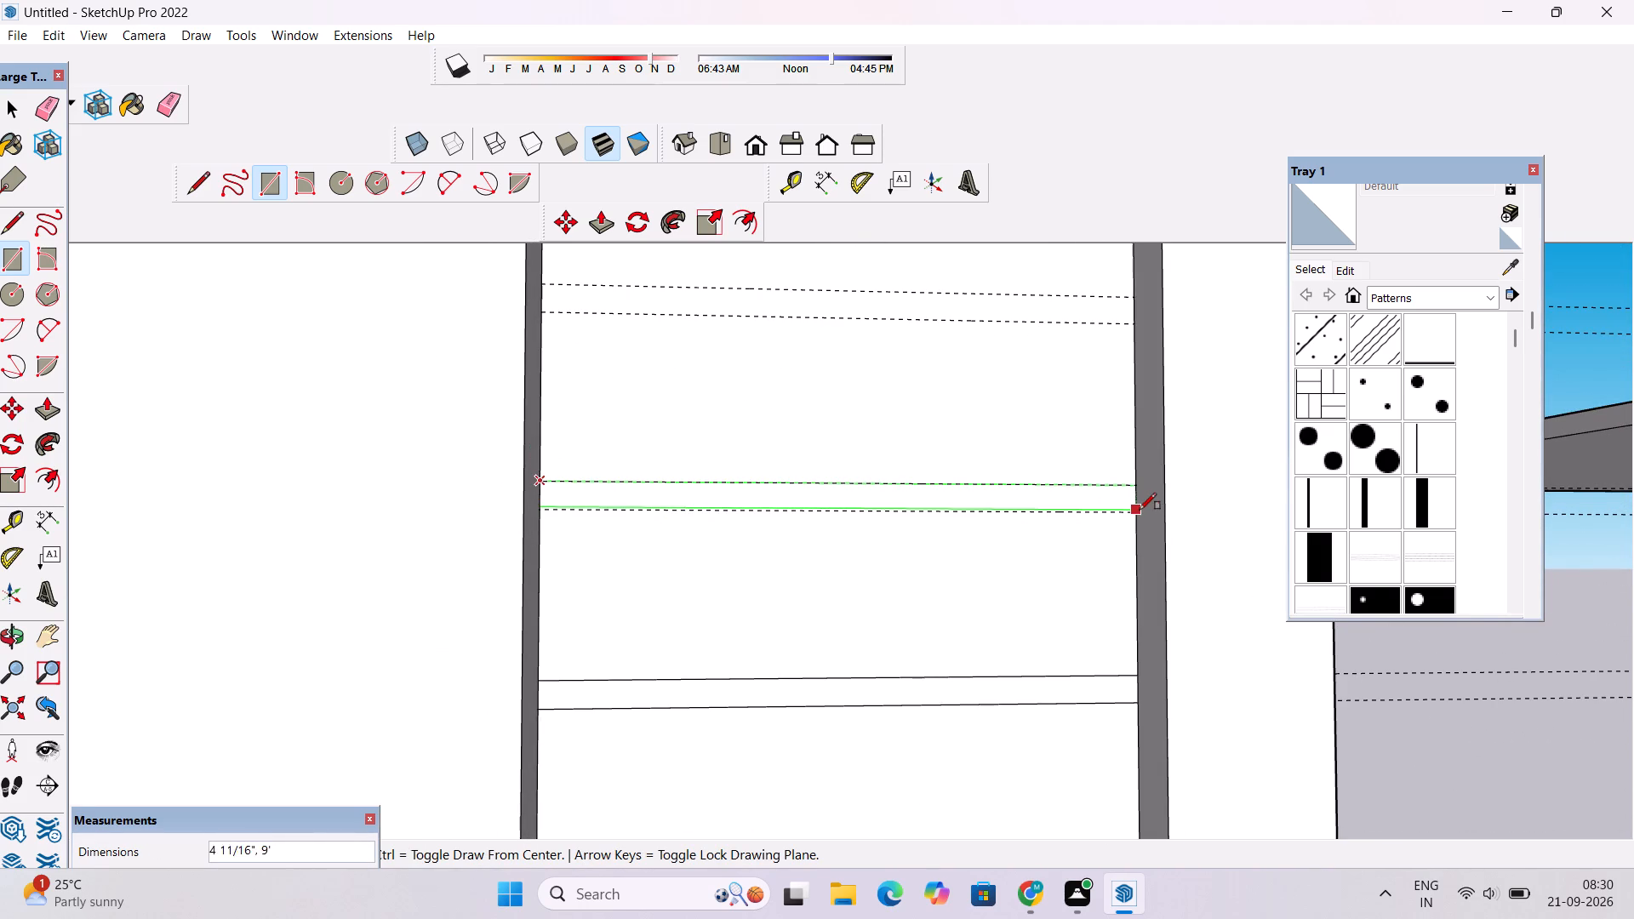
left_click_drag(1134, 516, 1077, 553)
Draw a rectangle about 5" by 9' between the twelfth guide pair from the base, spanning the recessed strip.
scroll(766, 688, "down", 12)
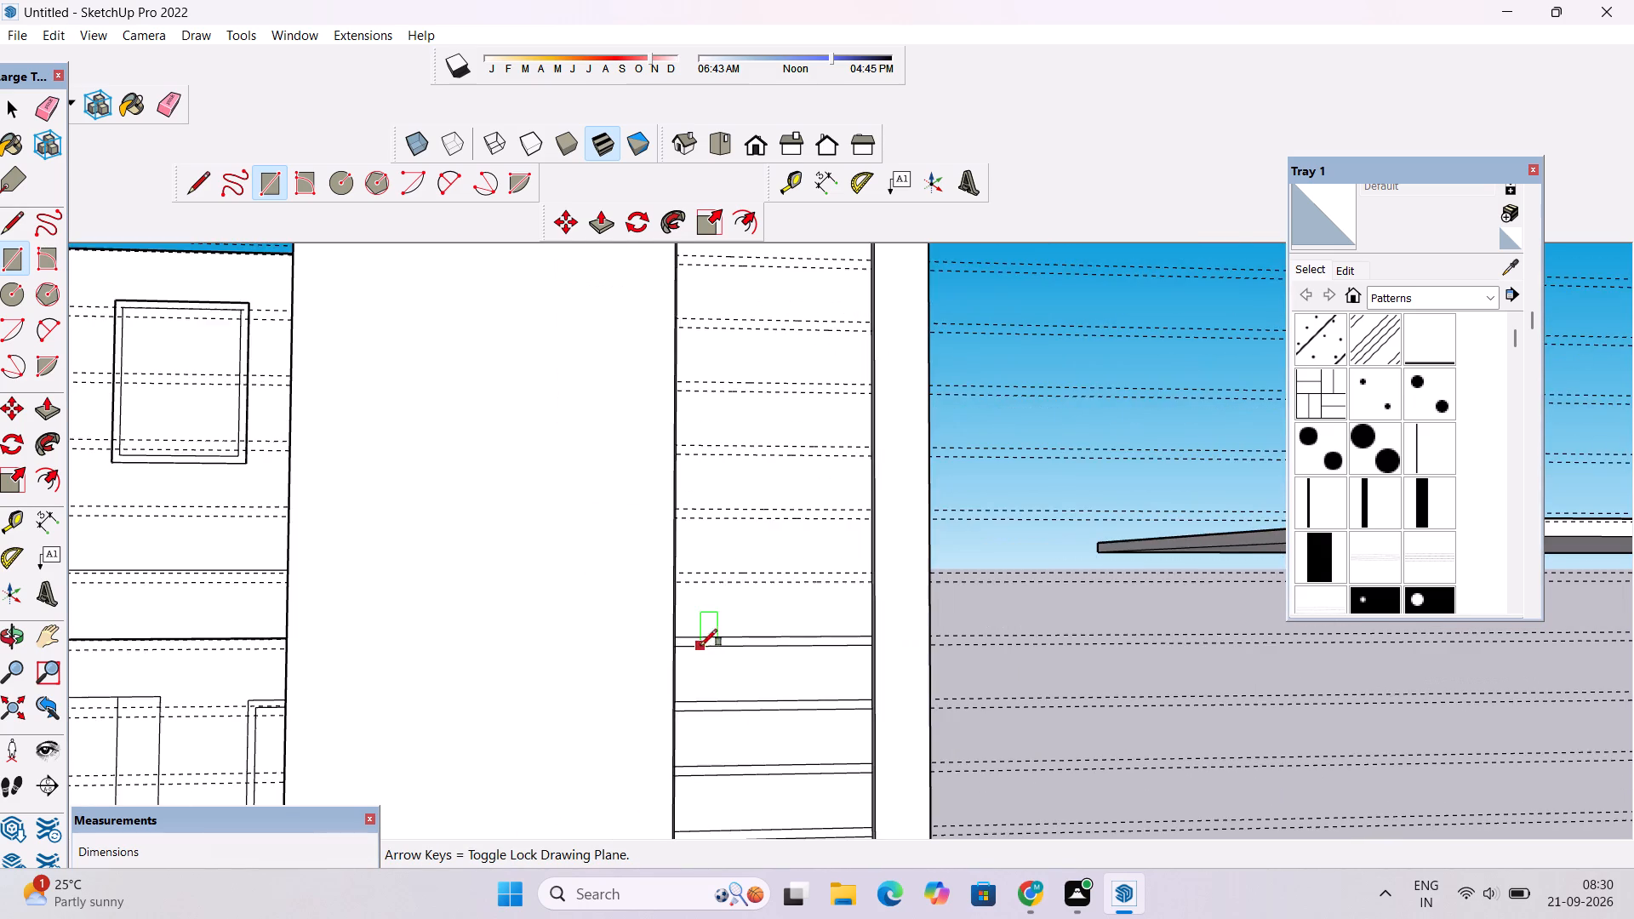
scroll(734, 569, "up", 9)
scroll(623, 594, "up", 4)
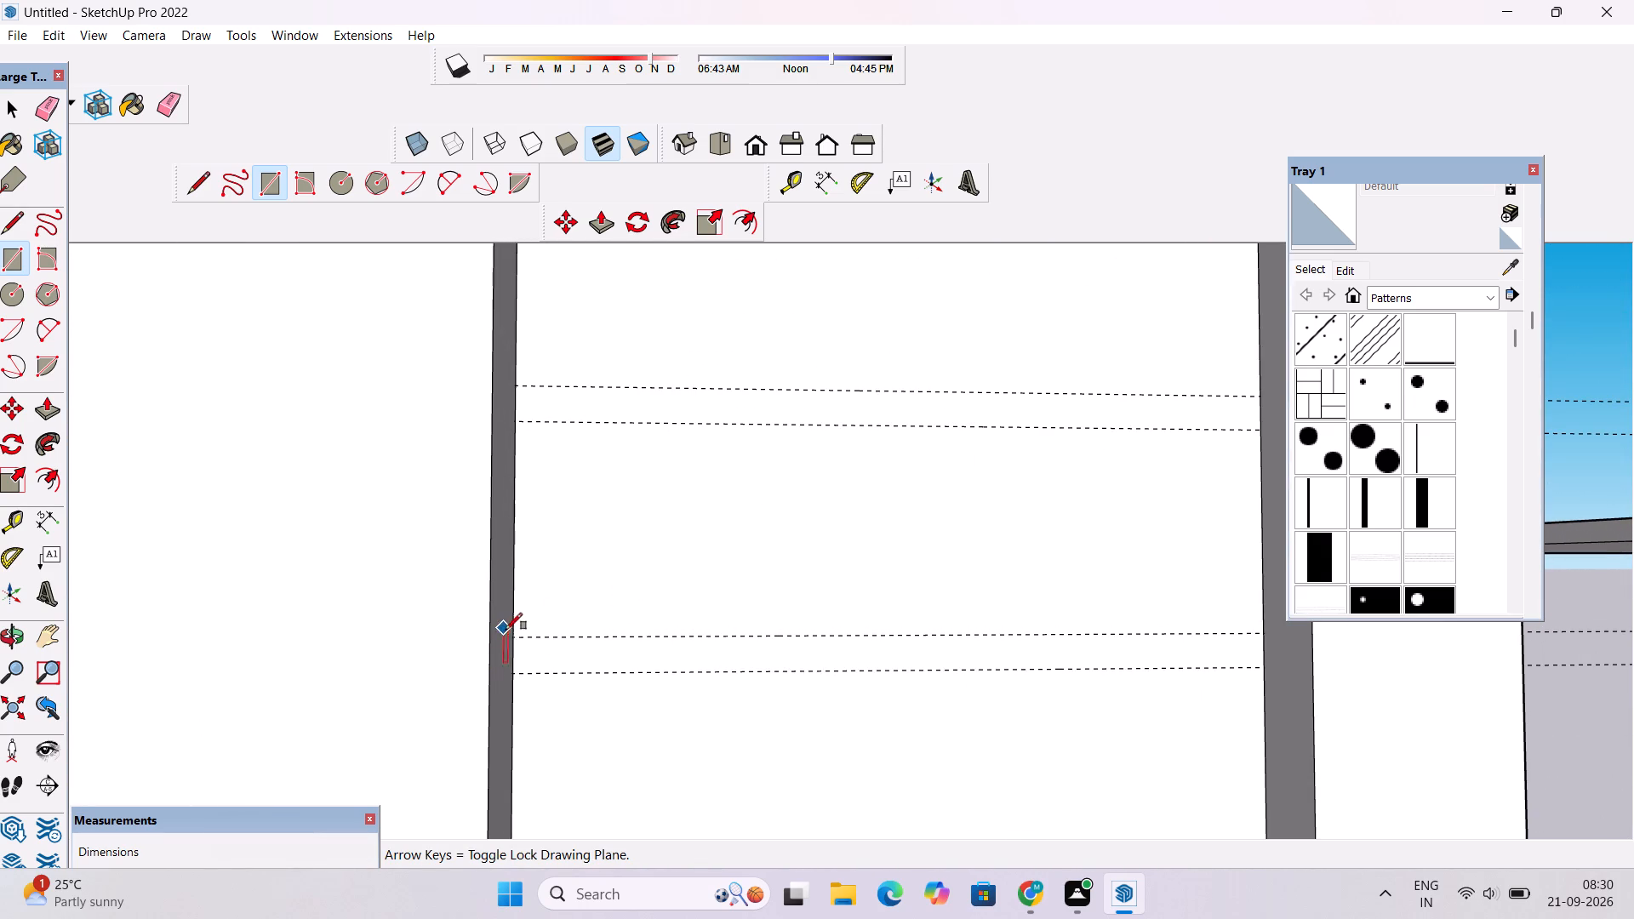
left_click(514, 636)
scroll(594, 650, "down", 11)
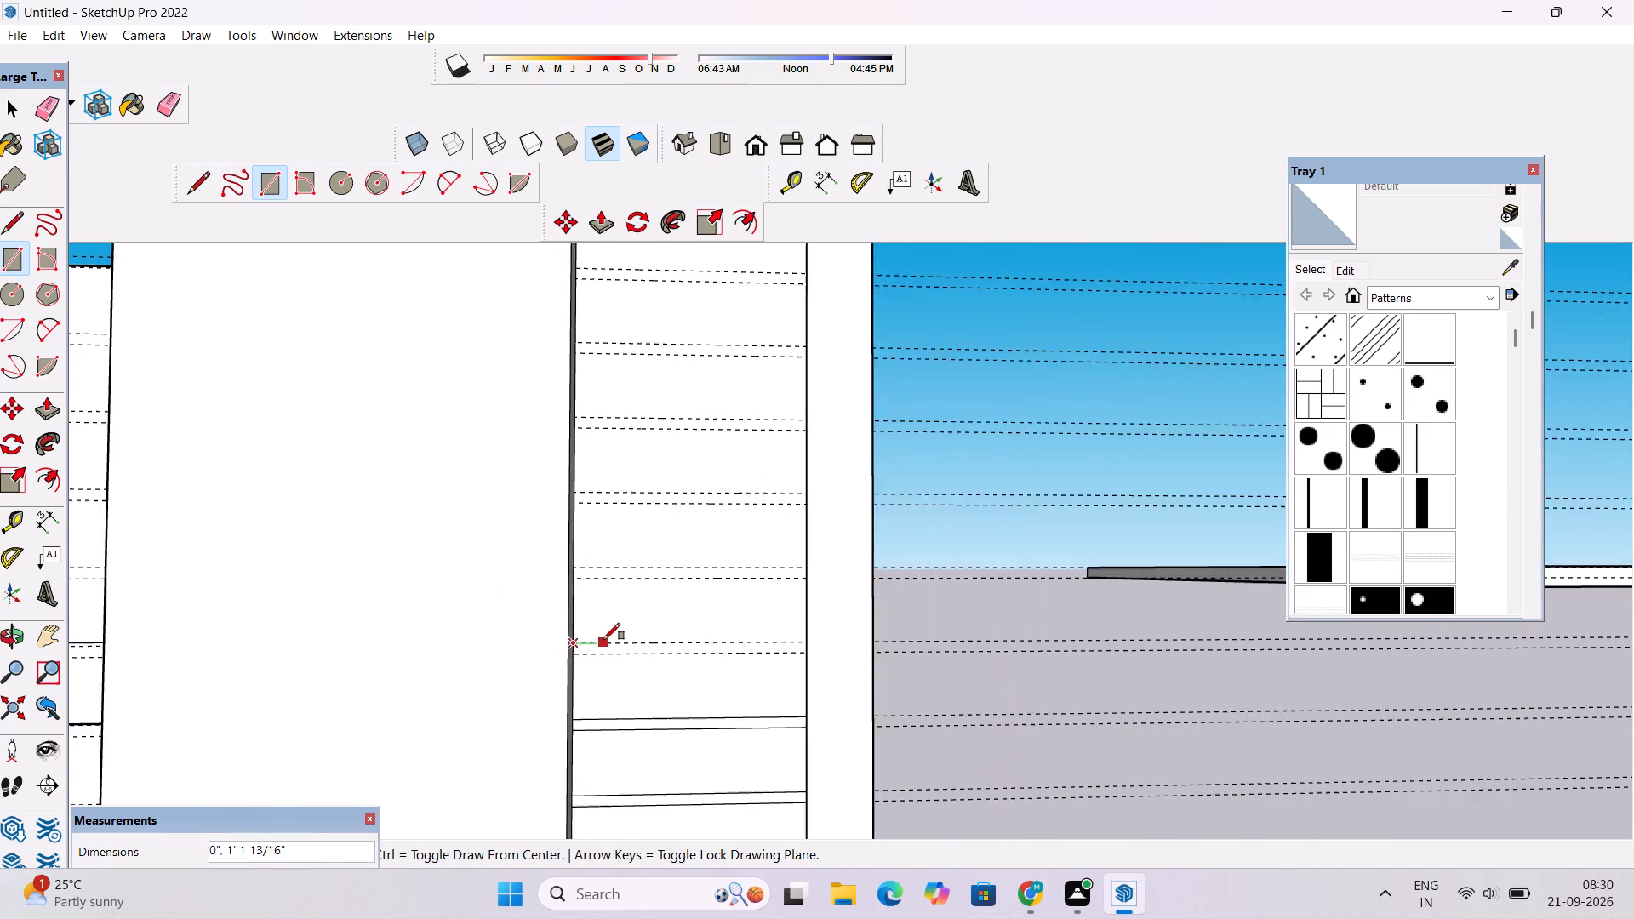
scroll(603, 640, "down", 12)
scroll(602, 683, "up", 6)
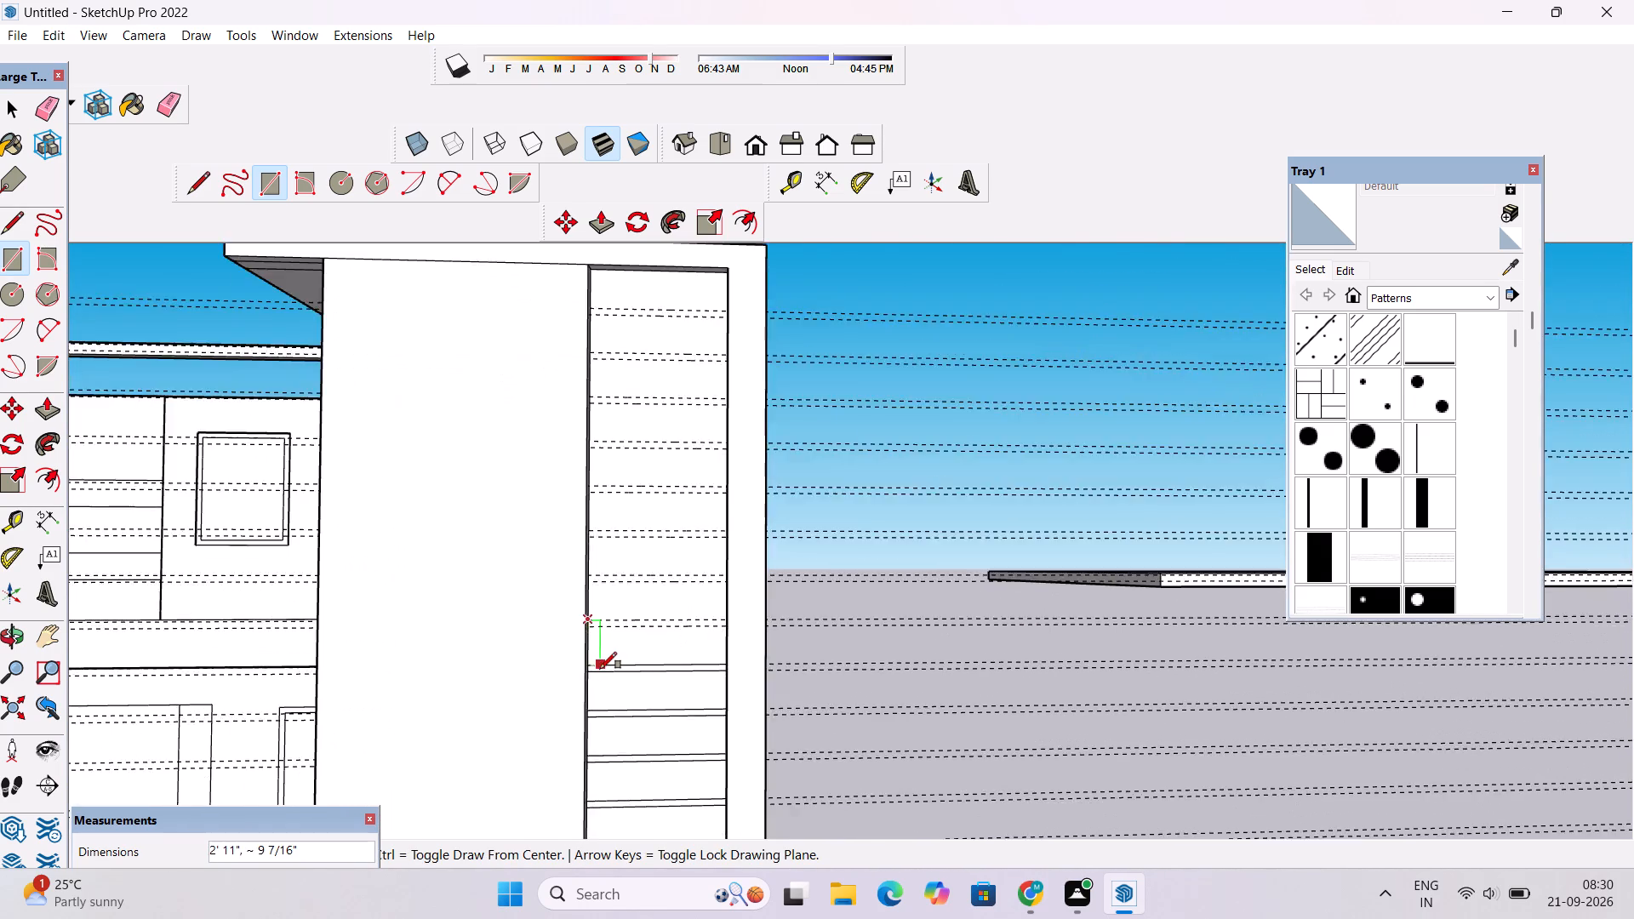
scroll(600, 669, "up", 7)
scroll(765, 593, "up", 12)
scroll(866, 536, "down", 2)
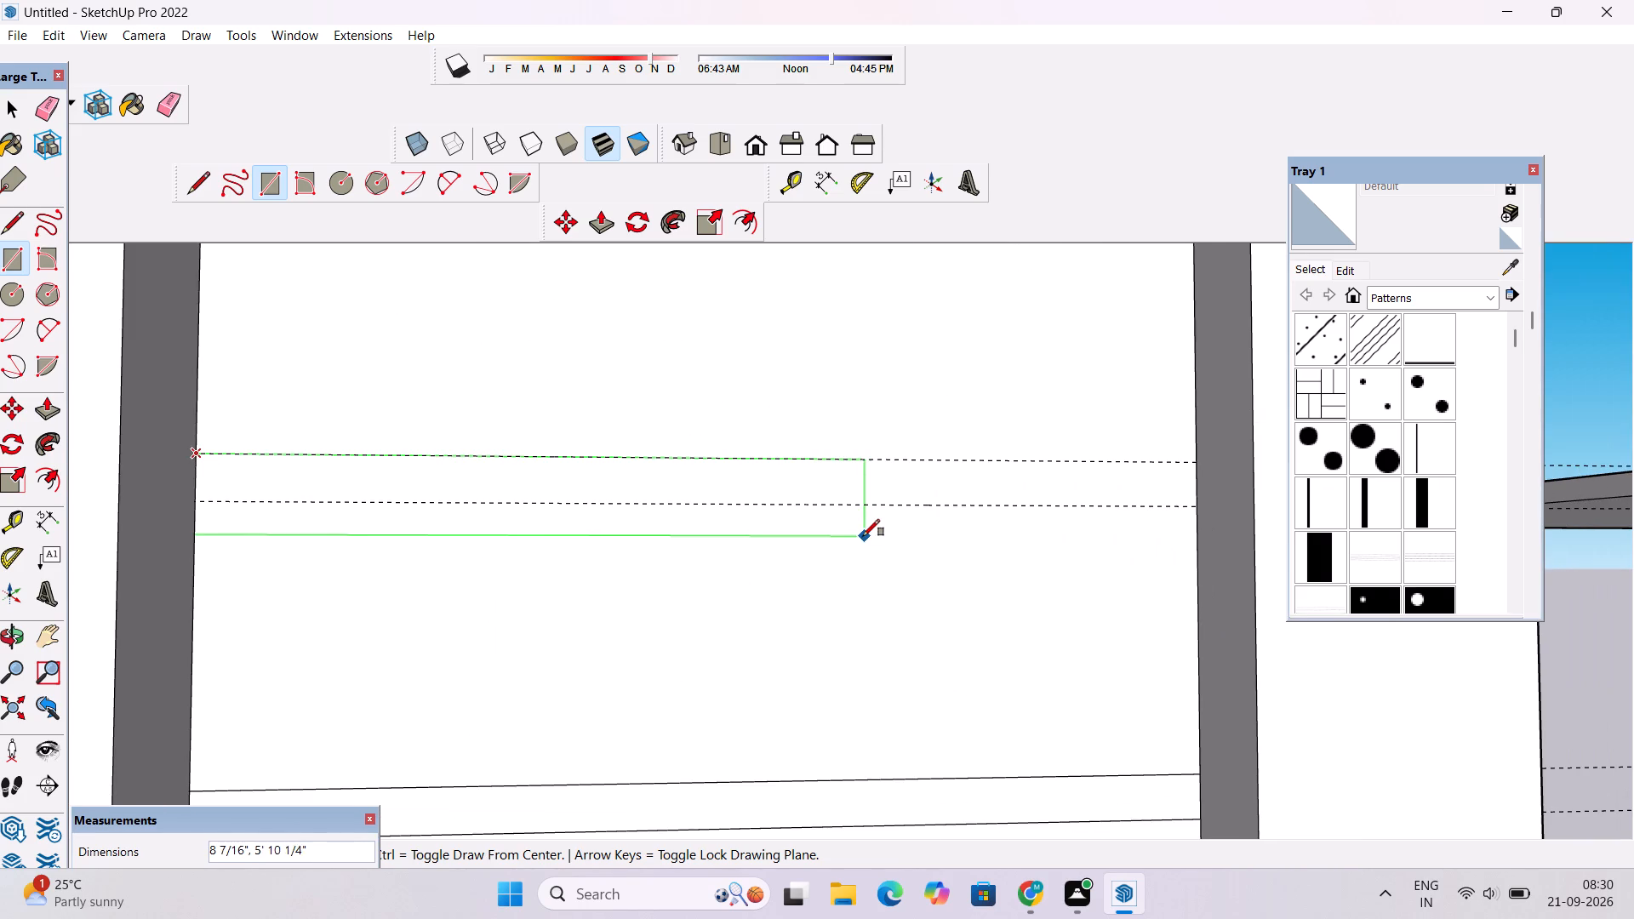
scroll(862, 536, "up", 2)
scroll(916, 505, "down", 5)
scroll(1071, 491, "up", 4)
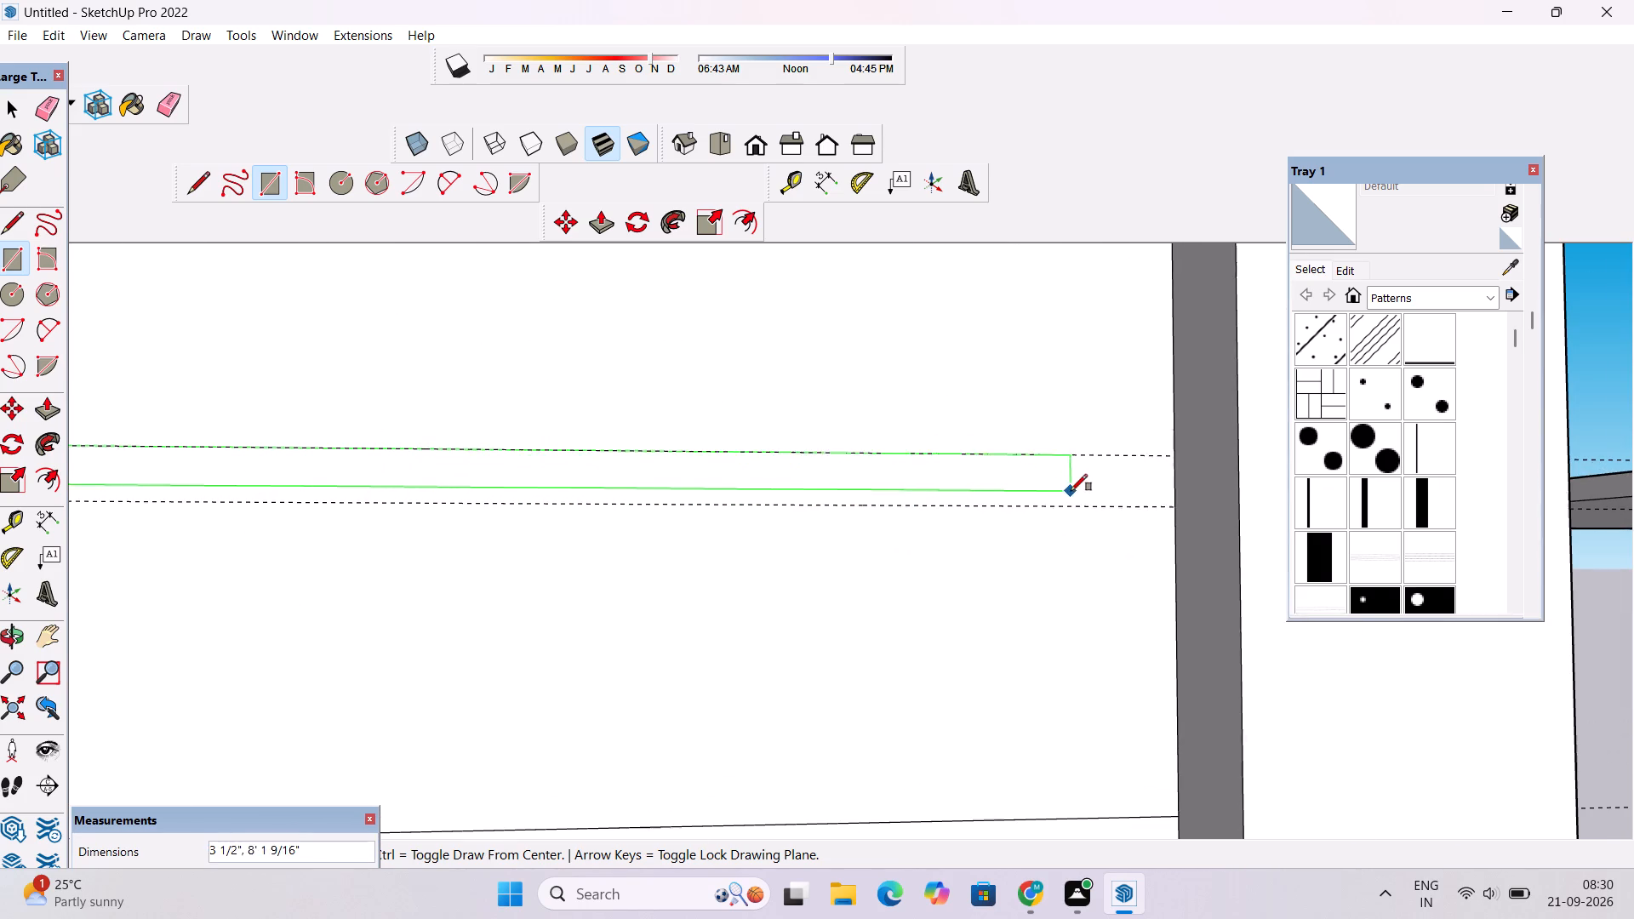
left_click(1175, 507)
Draw a 5" by 9' rectangle between the thirteenth guide pair from the base, across the full recessed strip.
scroll(622, 624, "down", 10)
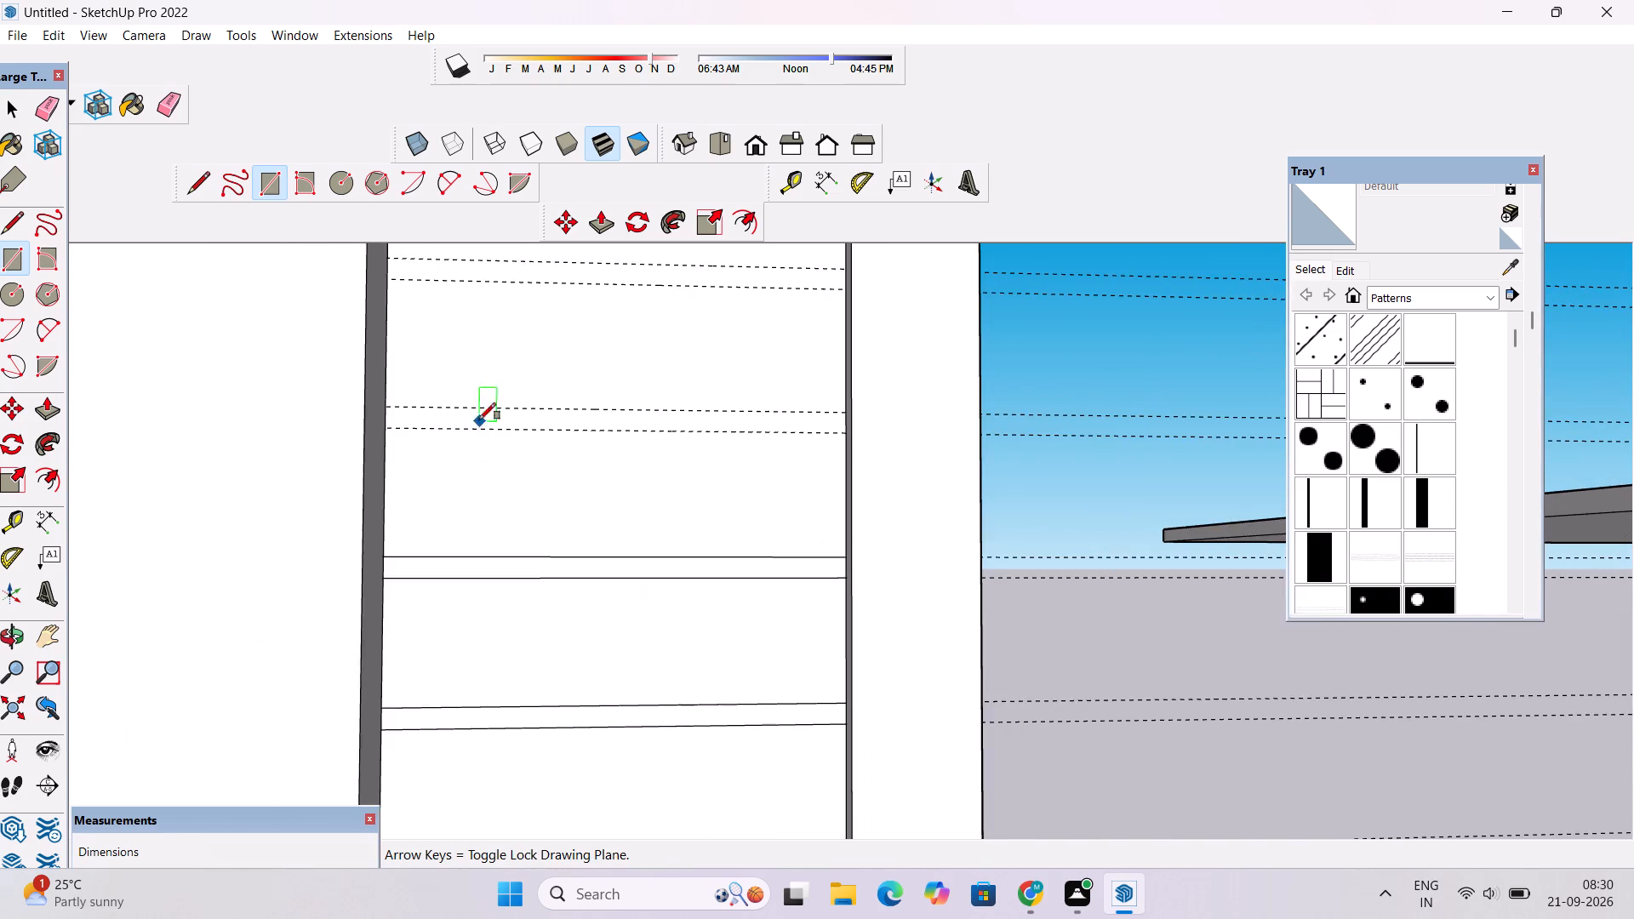
scroll(454, 391, "up", 4)
left_click(351, 414)
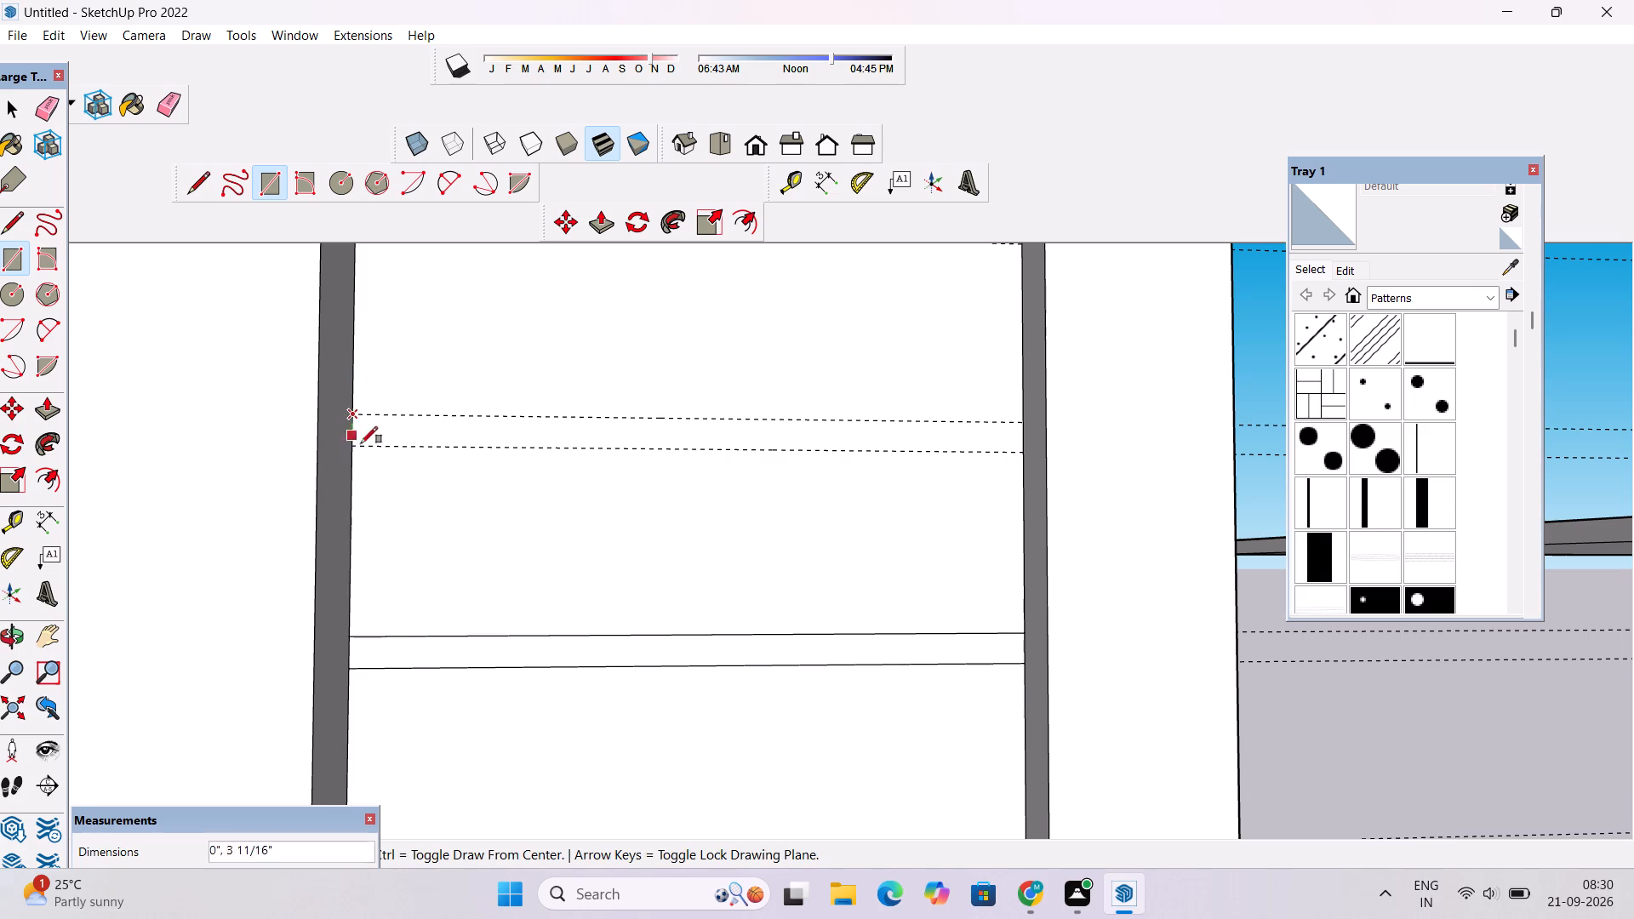
scroll(364, 448, "up", 5)
scroll(454, 451, "down", 4)
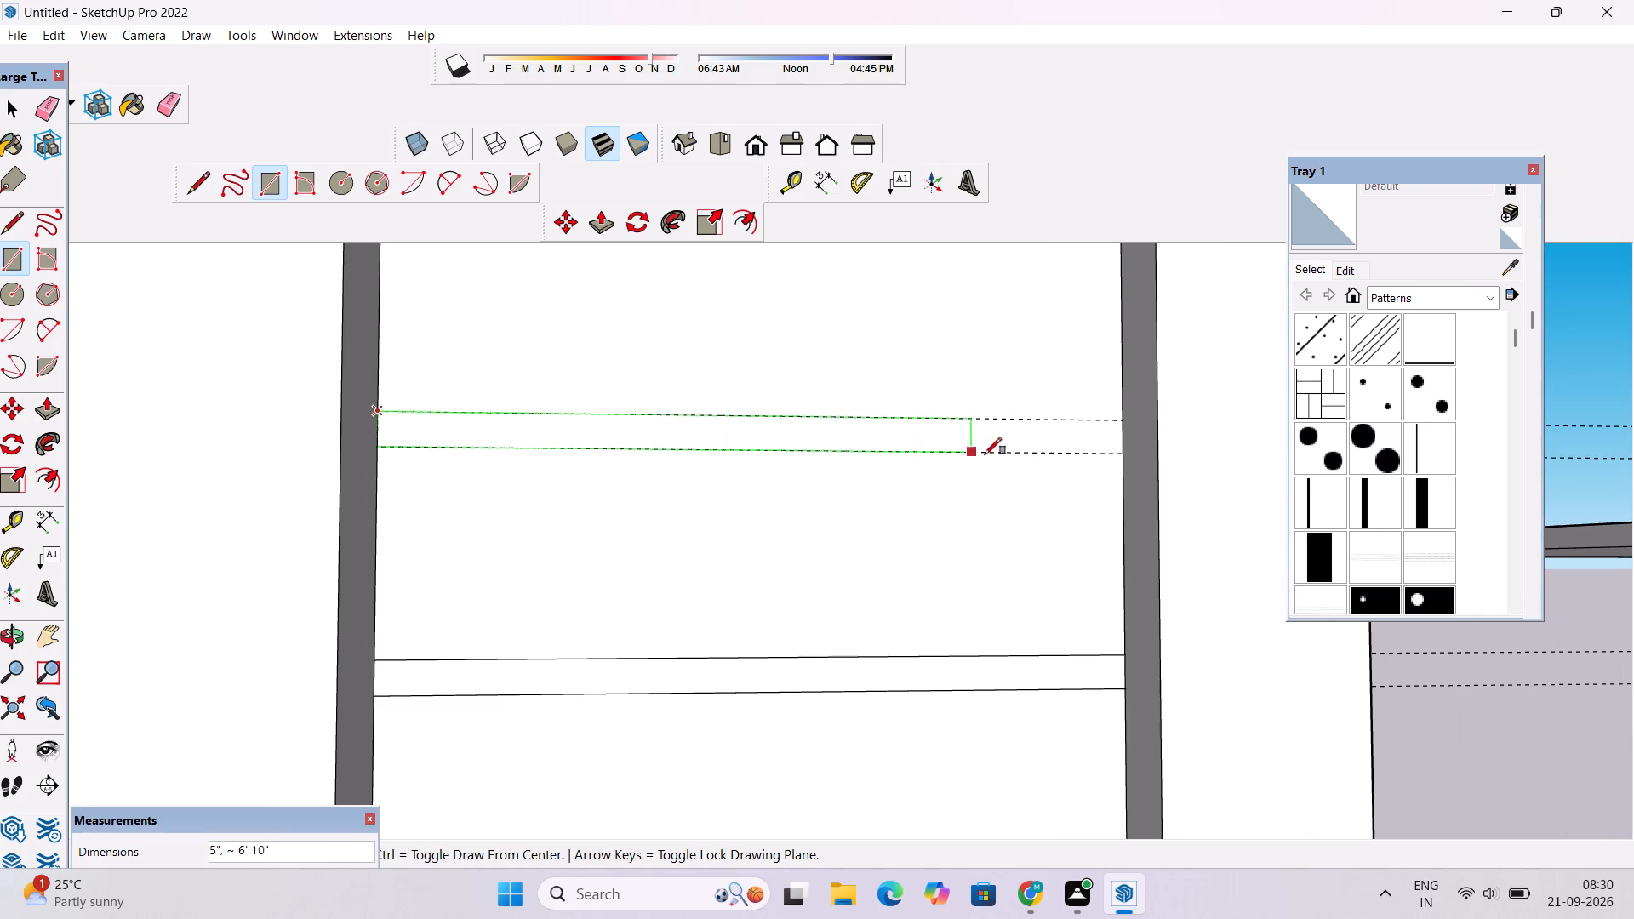
scroll(1128, 447, "up", 2)
left_click(1117, 457)
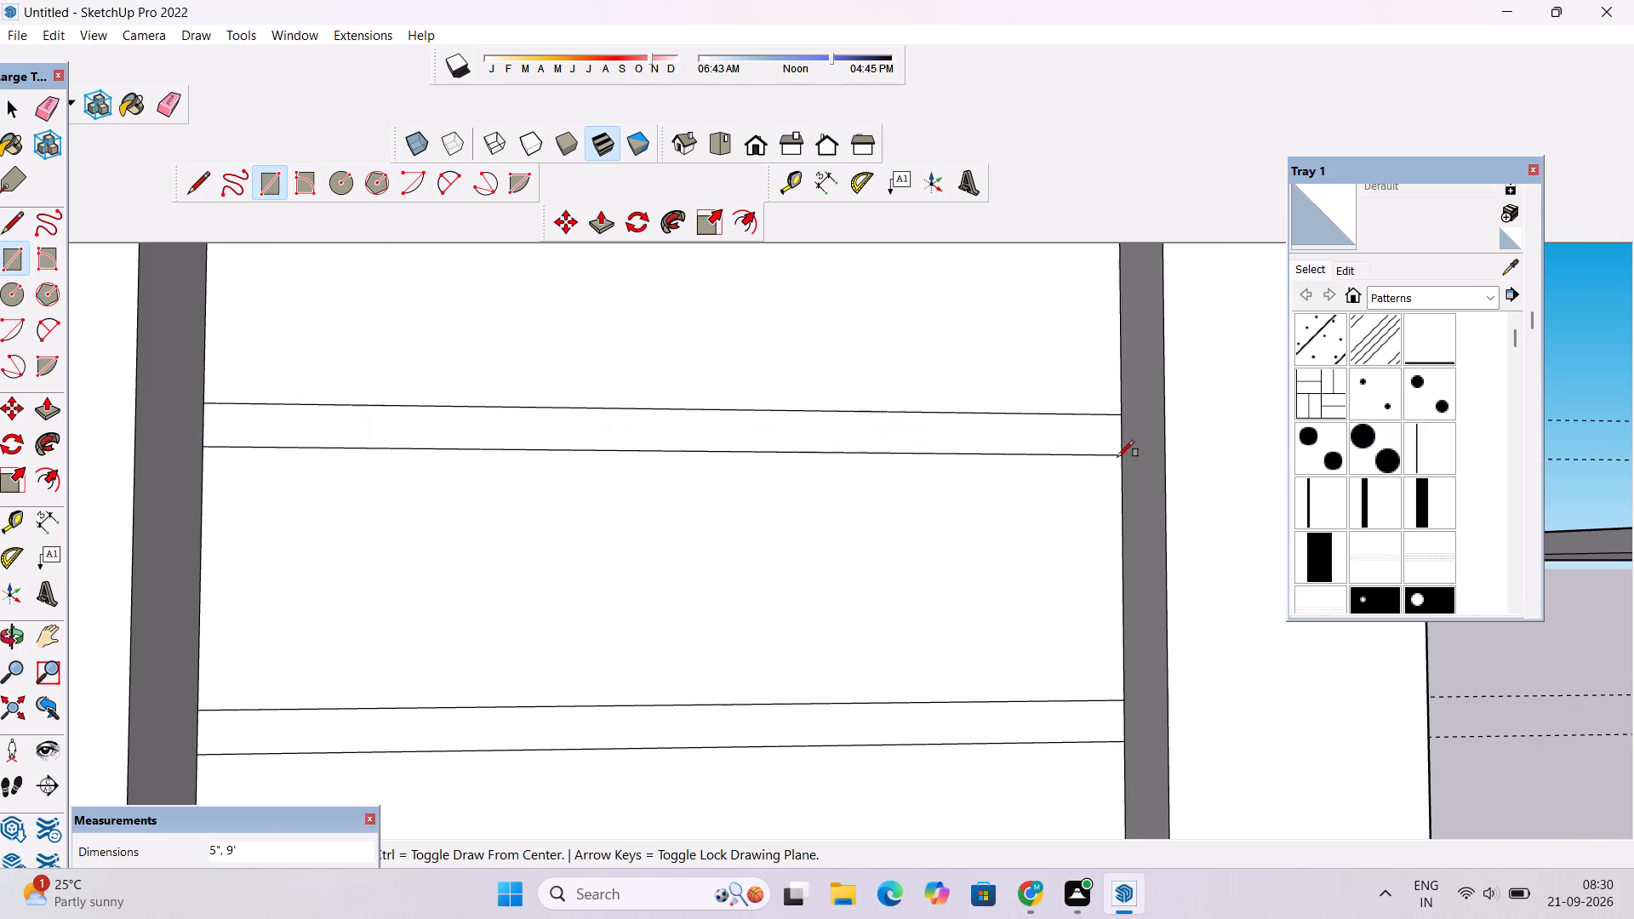
Draw a 5" by 9' rectangle between the fourteenth guide pair from the base, across the full recessed strip.
scroll(816, 588, "down", 9)
scroll(589, 404, "up", 4)
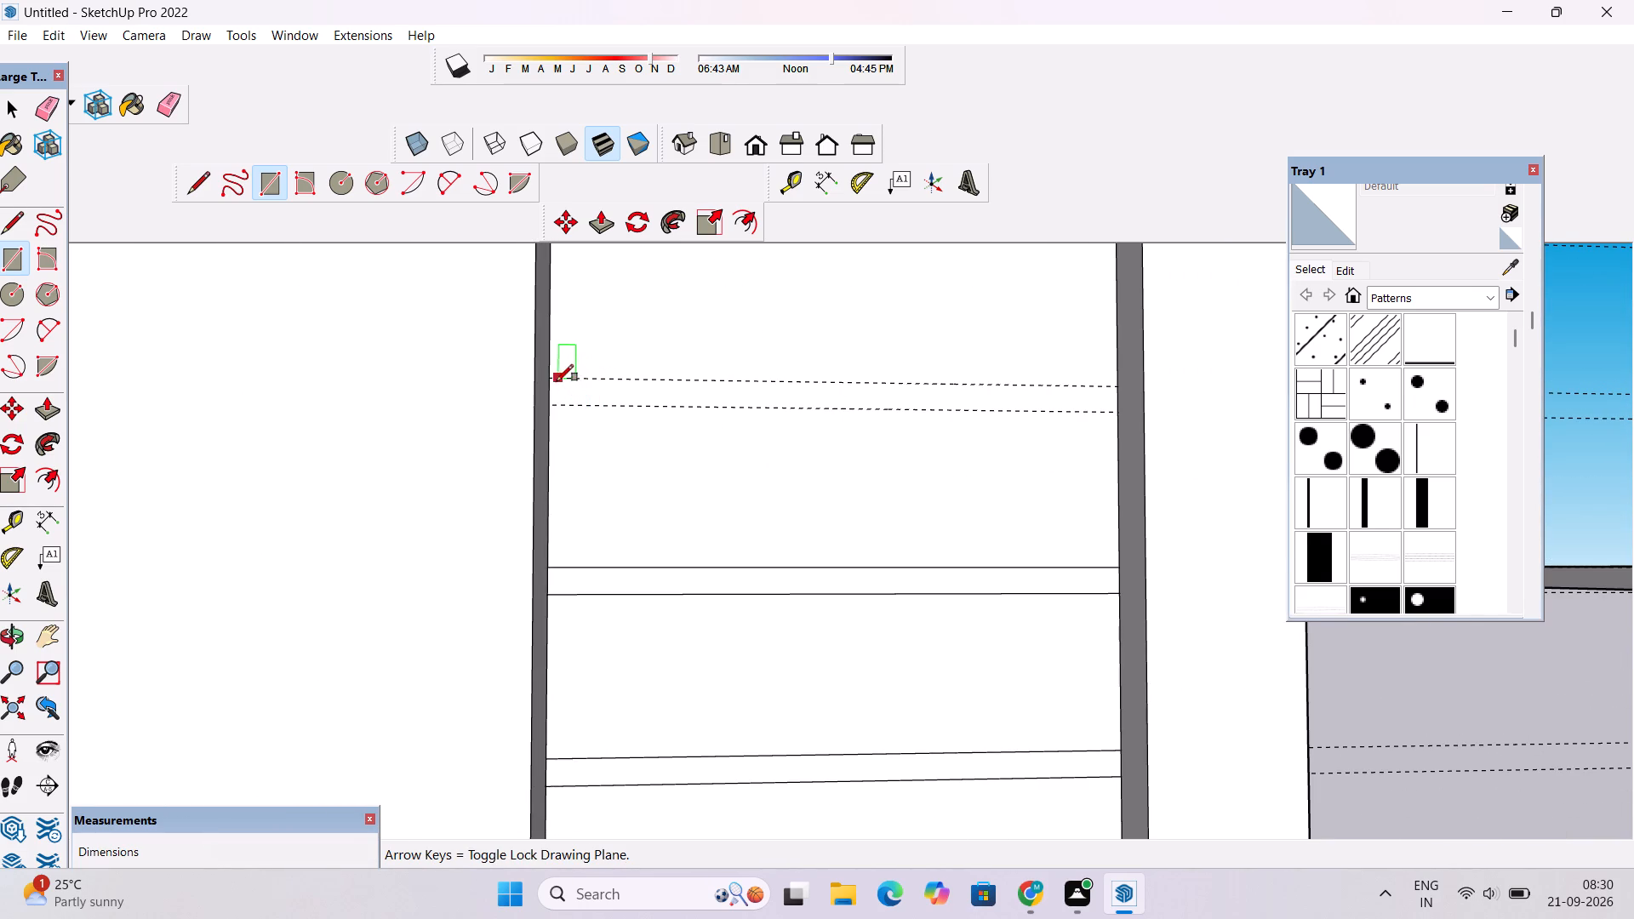
left_click(549, 379)
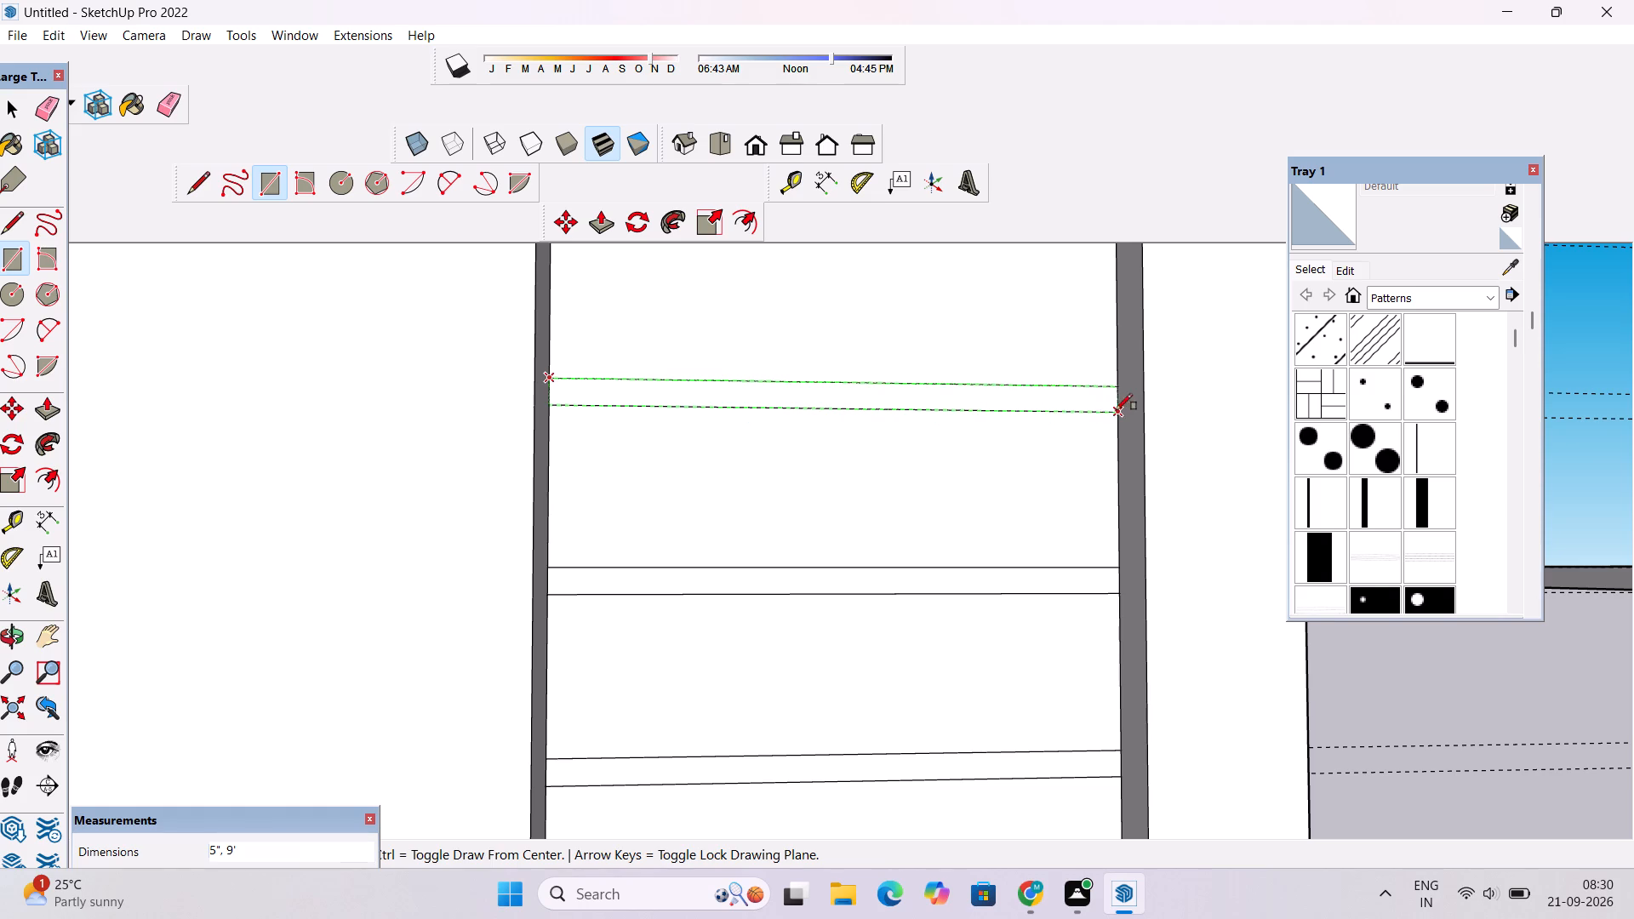
left_click(1119, 411)
Draw a 5" by 9' rectangle between the fifteenth guide pair from the base, across the full recessed strip.
scroll(789, 585, "down", 5)
scroll(725, 330, "up", 7)
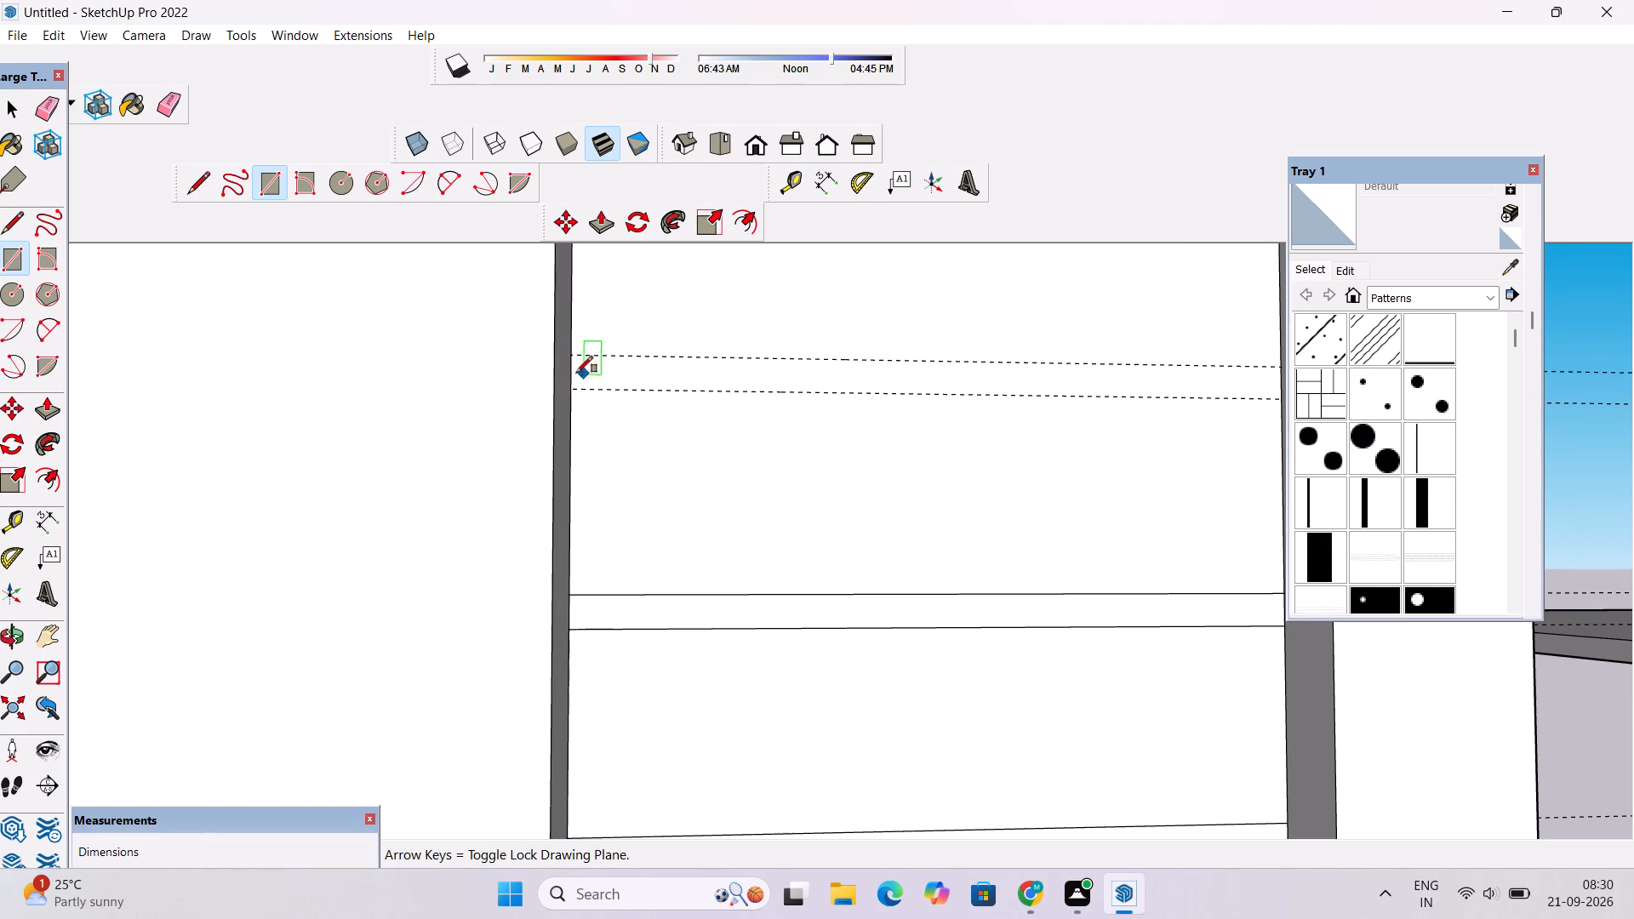
left_click(570, 351)
scroll(626, 380, "down", 8)
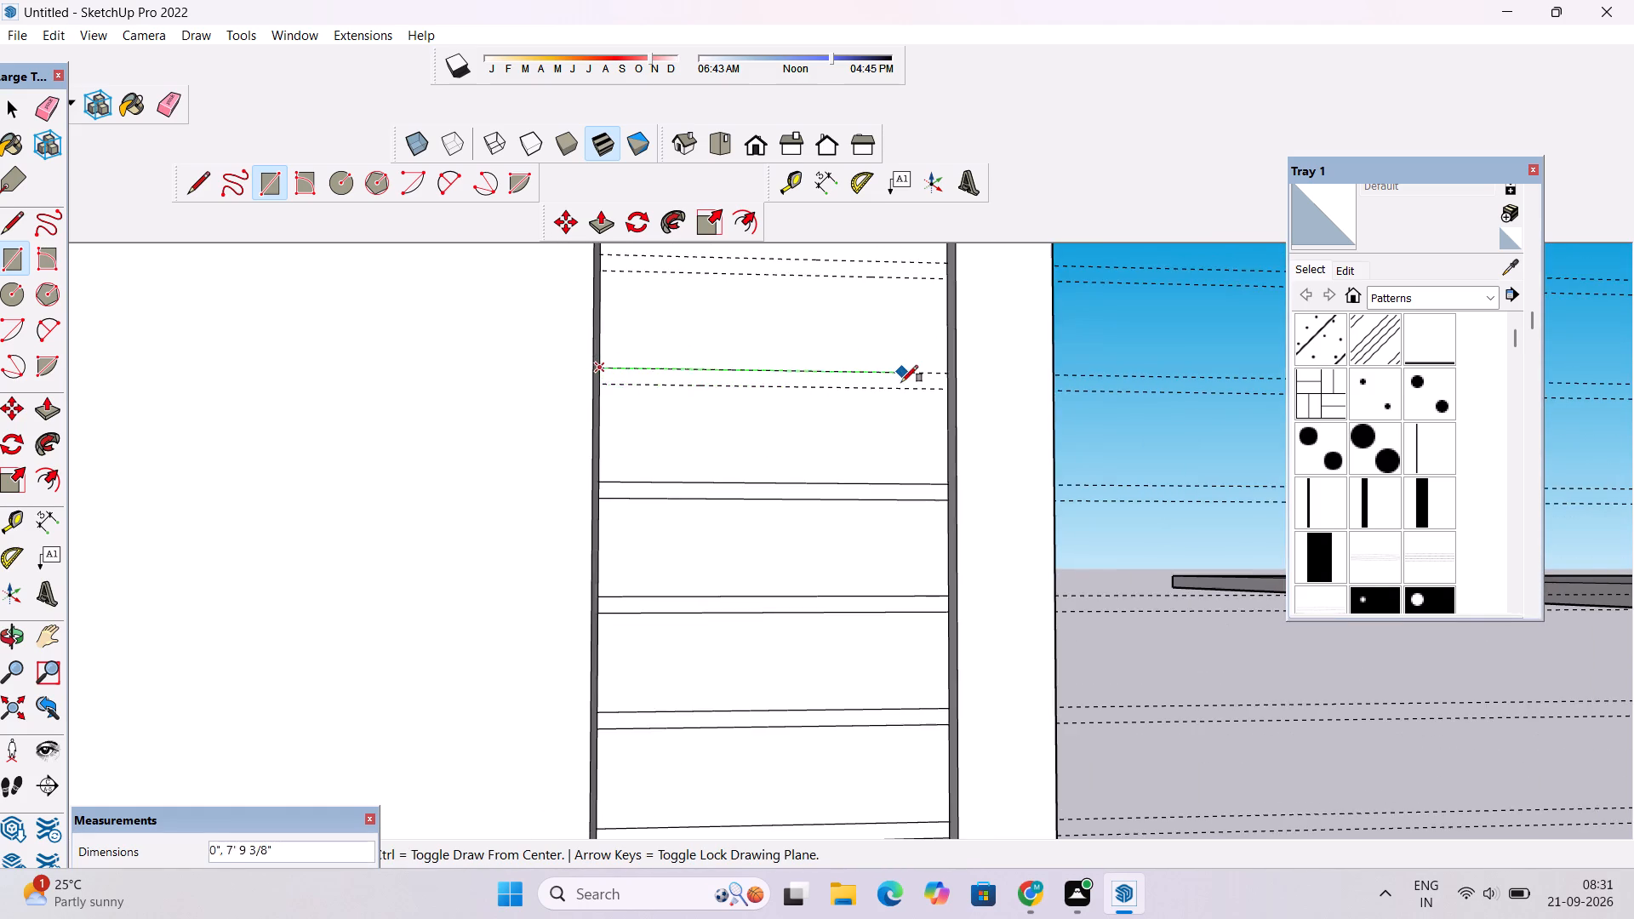
scroll(901, 382, "up", 5)
left_click(975, 392)
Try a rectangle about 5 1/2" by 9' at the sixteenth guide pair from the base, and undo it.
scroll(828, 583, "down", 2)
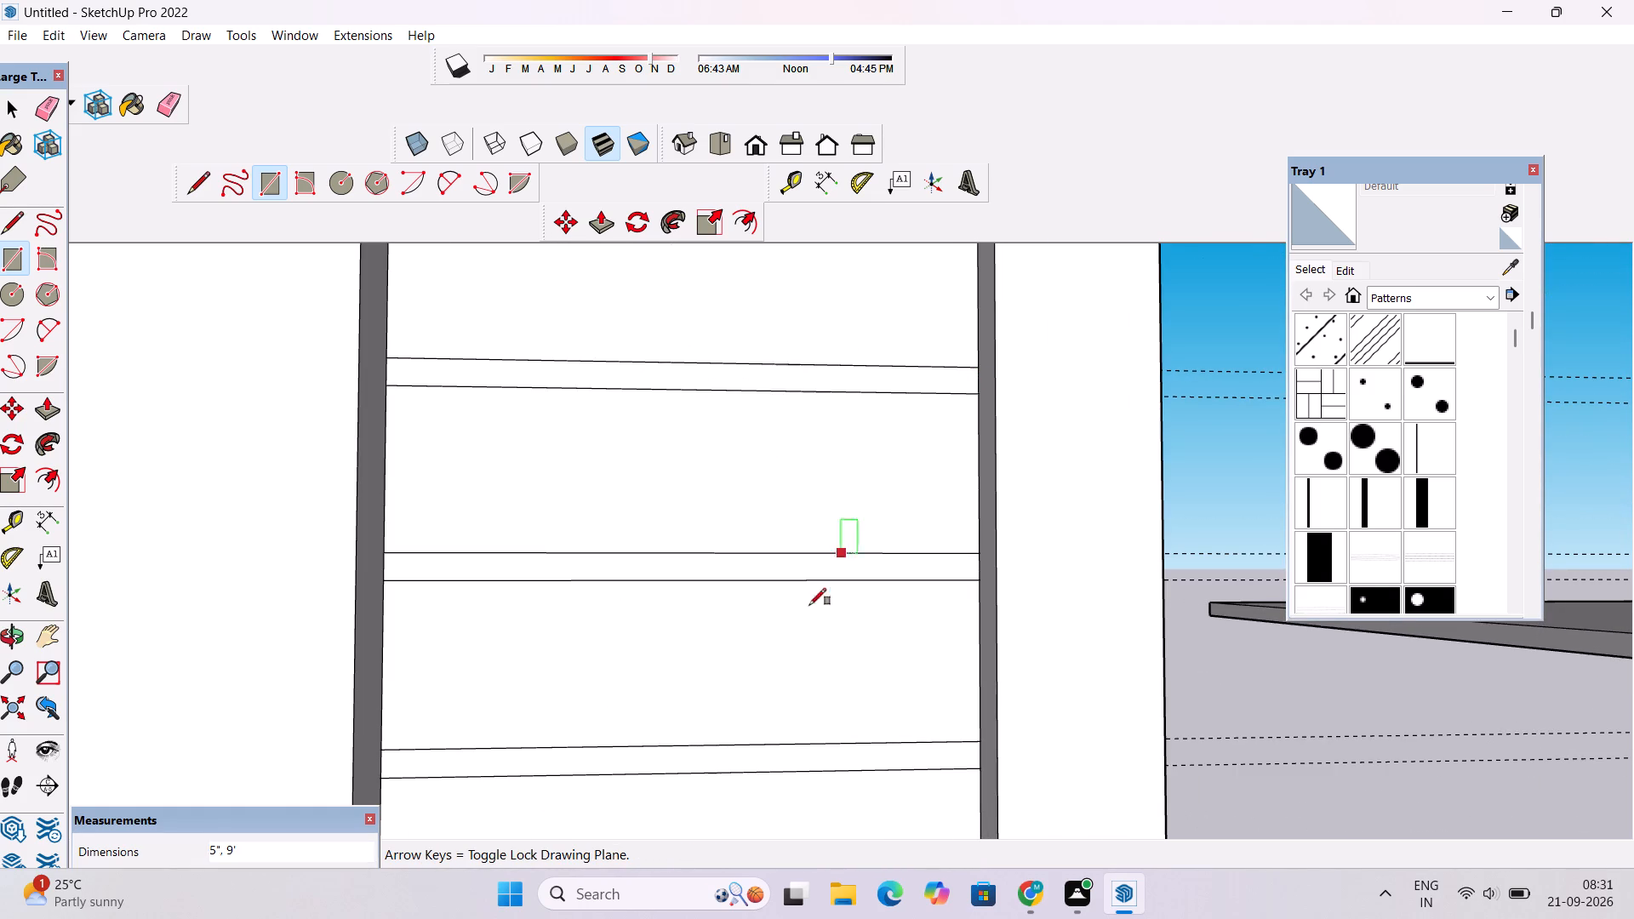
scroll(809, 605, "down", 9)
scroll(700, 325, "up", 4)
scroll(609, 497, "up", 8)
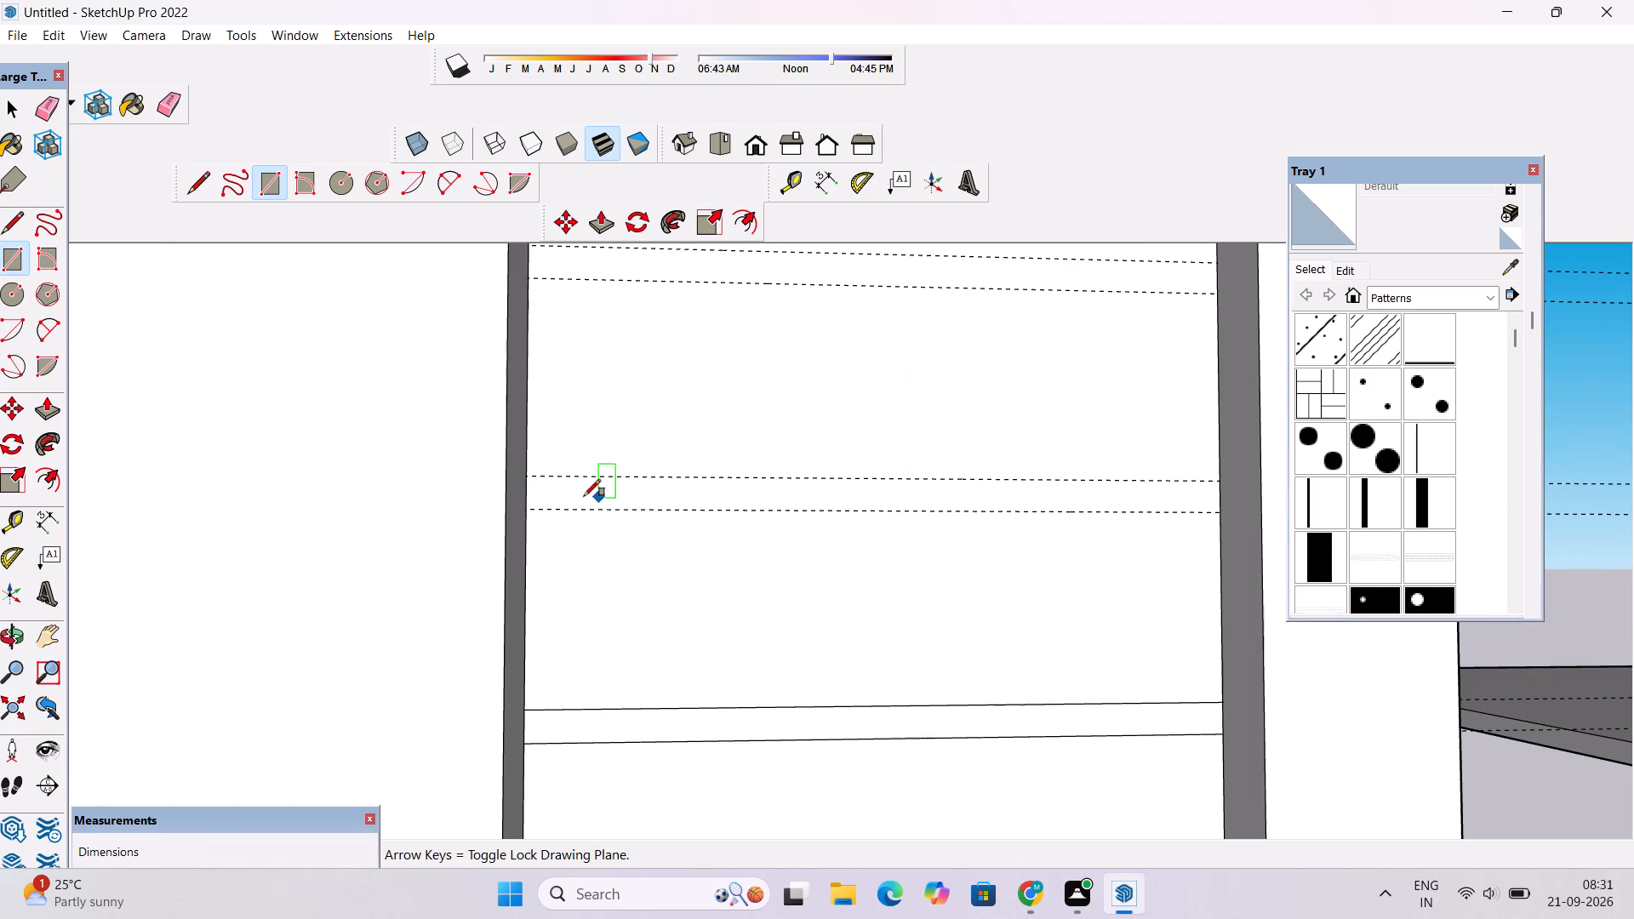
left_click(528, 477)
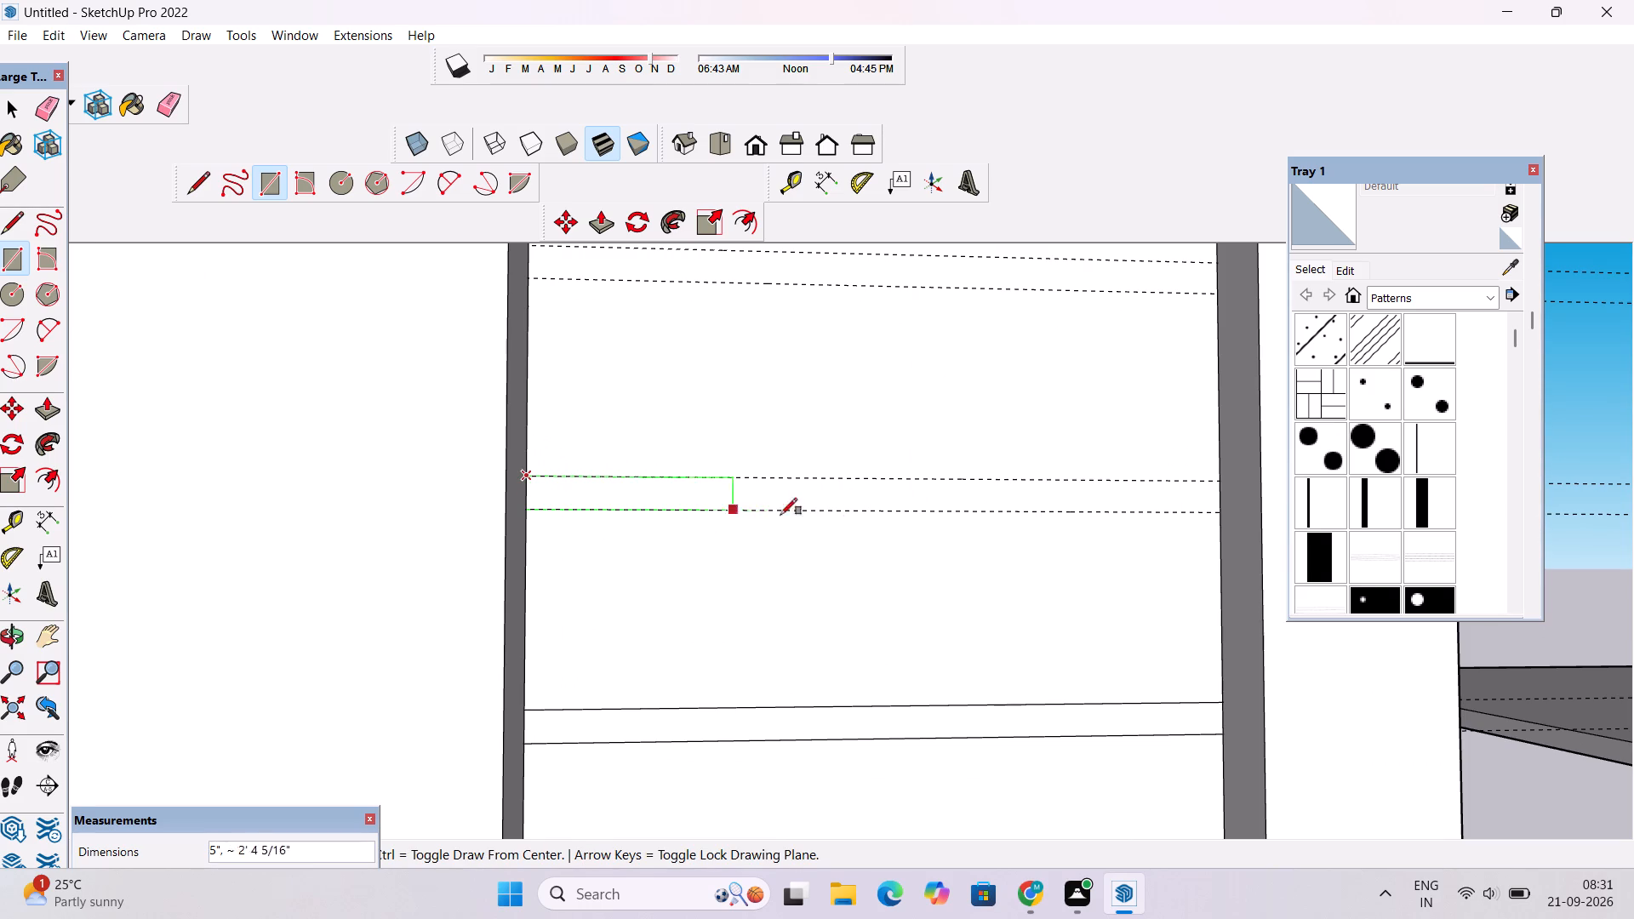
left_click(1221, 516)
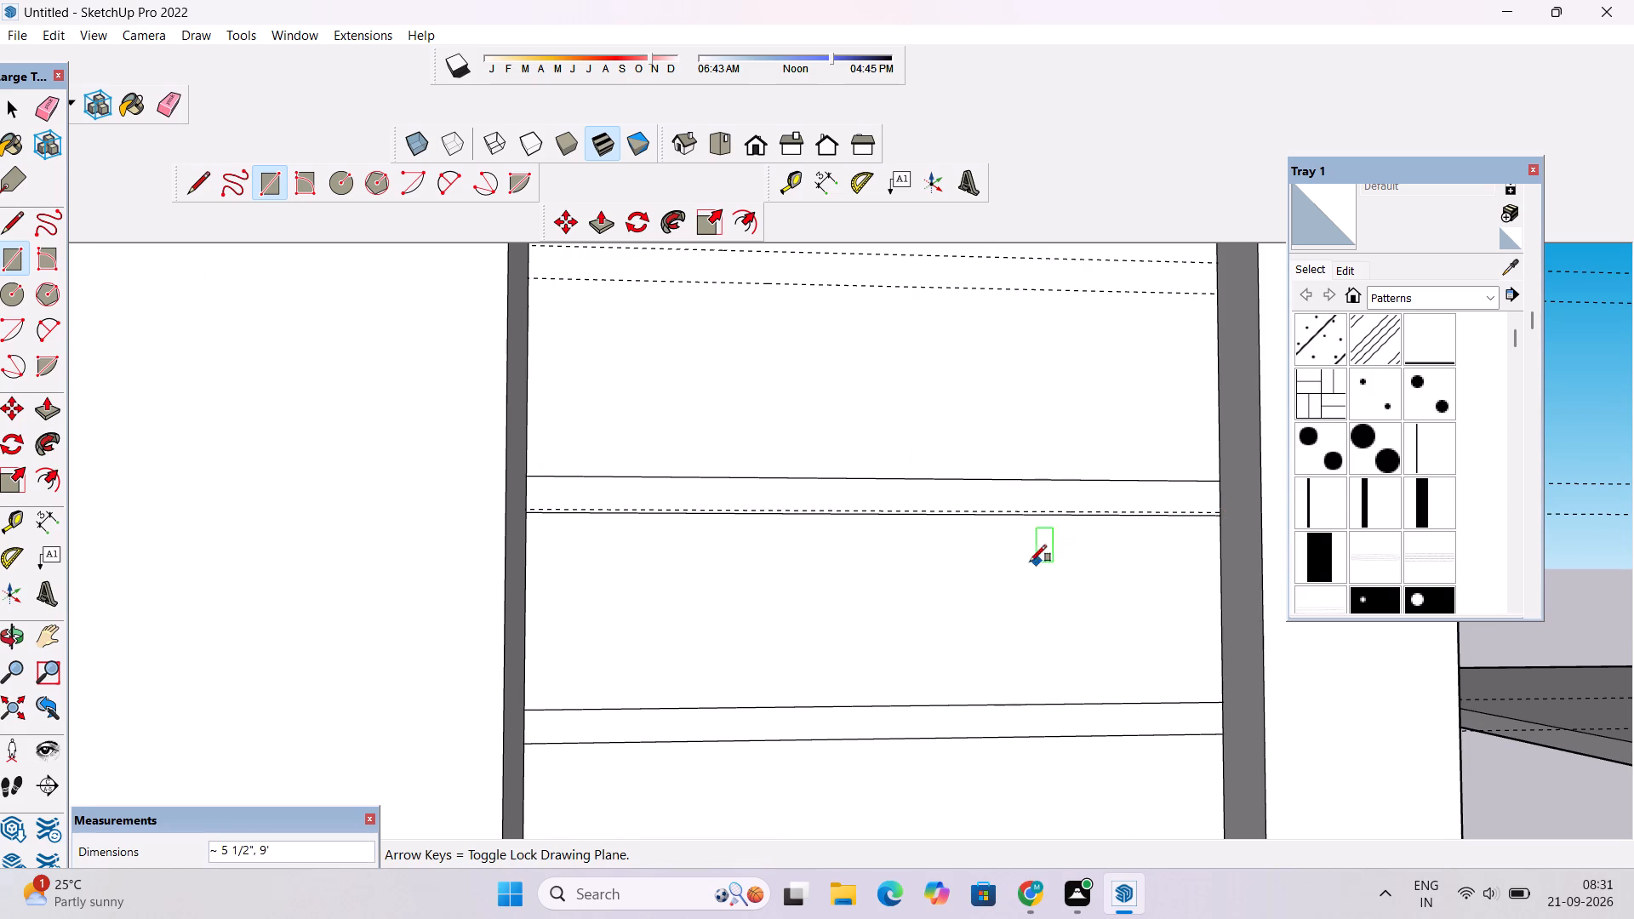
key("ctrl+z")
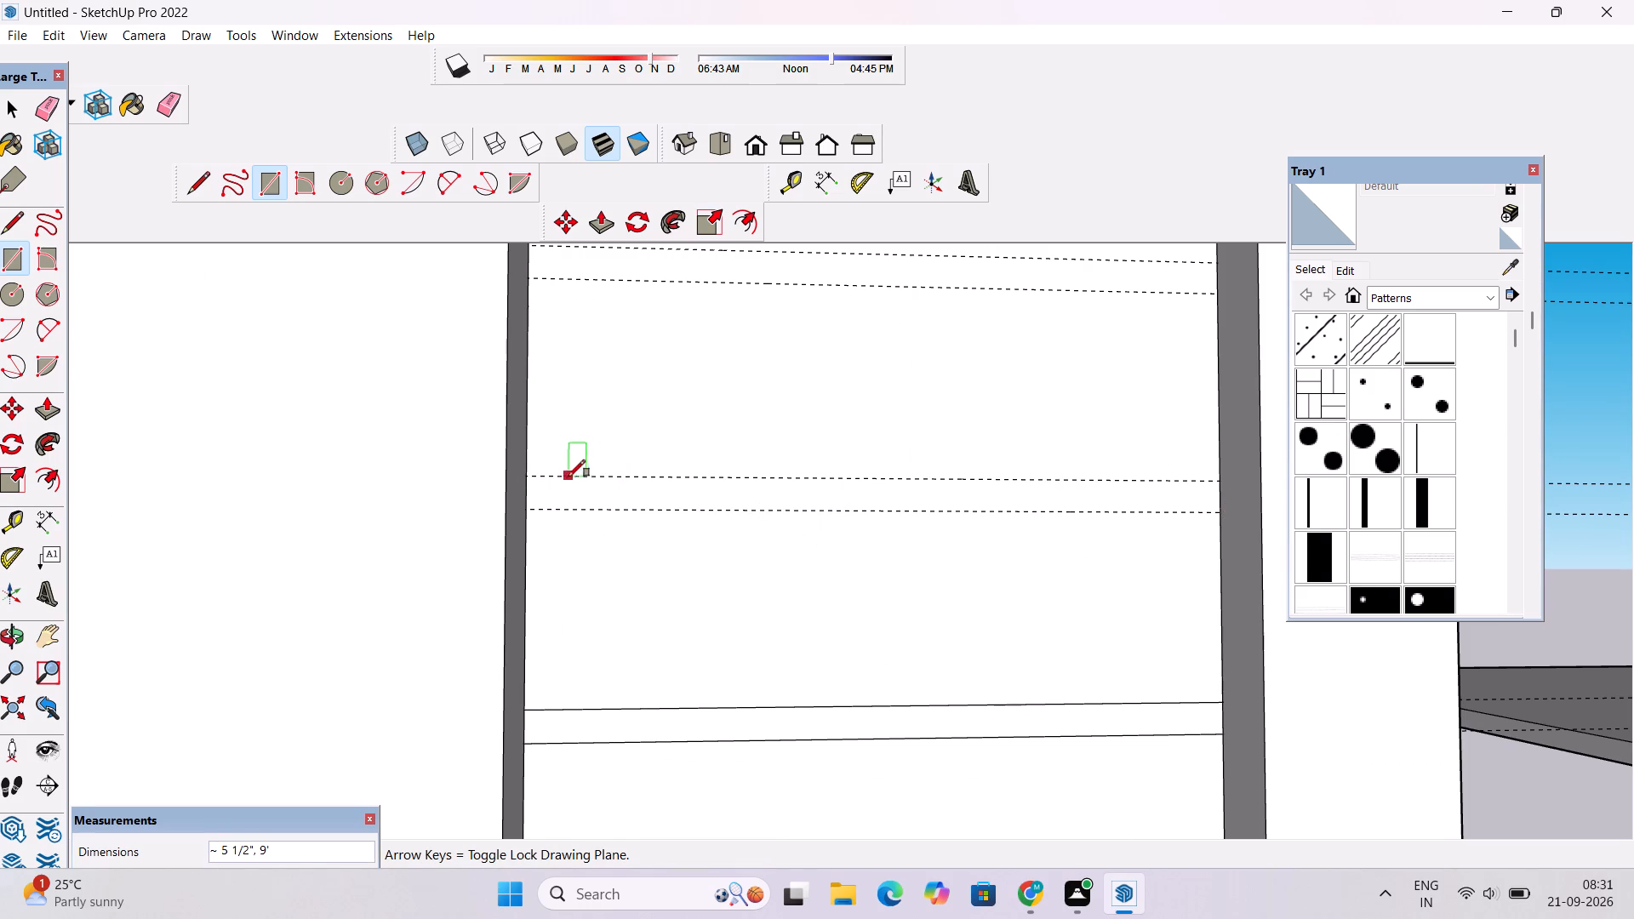
Draw a rectangle about 5" by 9' between the sixteenth guide pair from the base, spanning the recessed strip.
left_click(527, 476)
left_click(1219, 514)
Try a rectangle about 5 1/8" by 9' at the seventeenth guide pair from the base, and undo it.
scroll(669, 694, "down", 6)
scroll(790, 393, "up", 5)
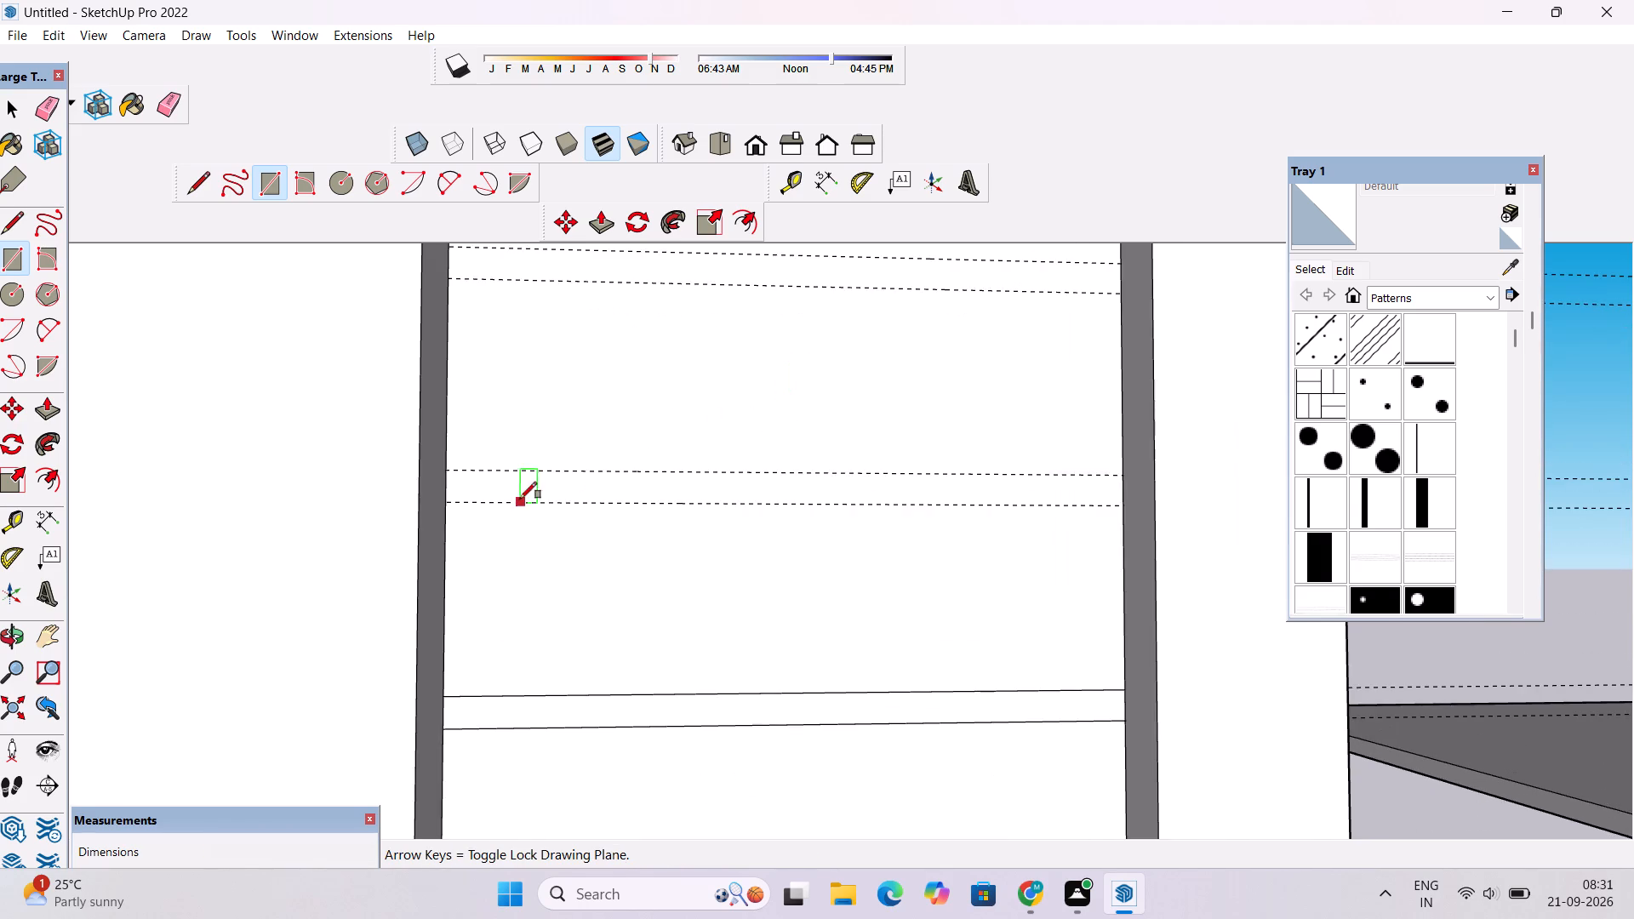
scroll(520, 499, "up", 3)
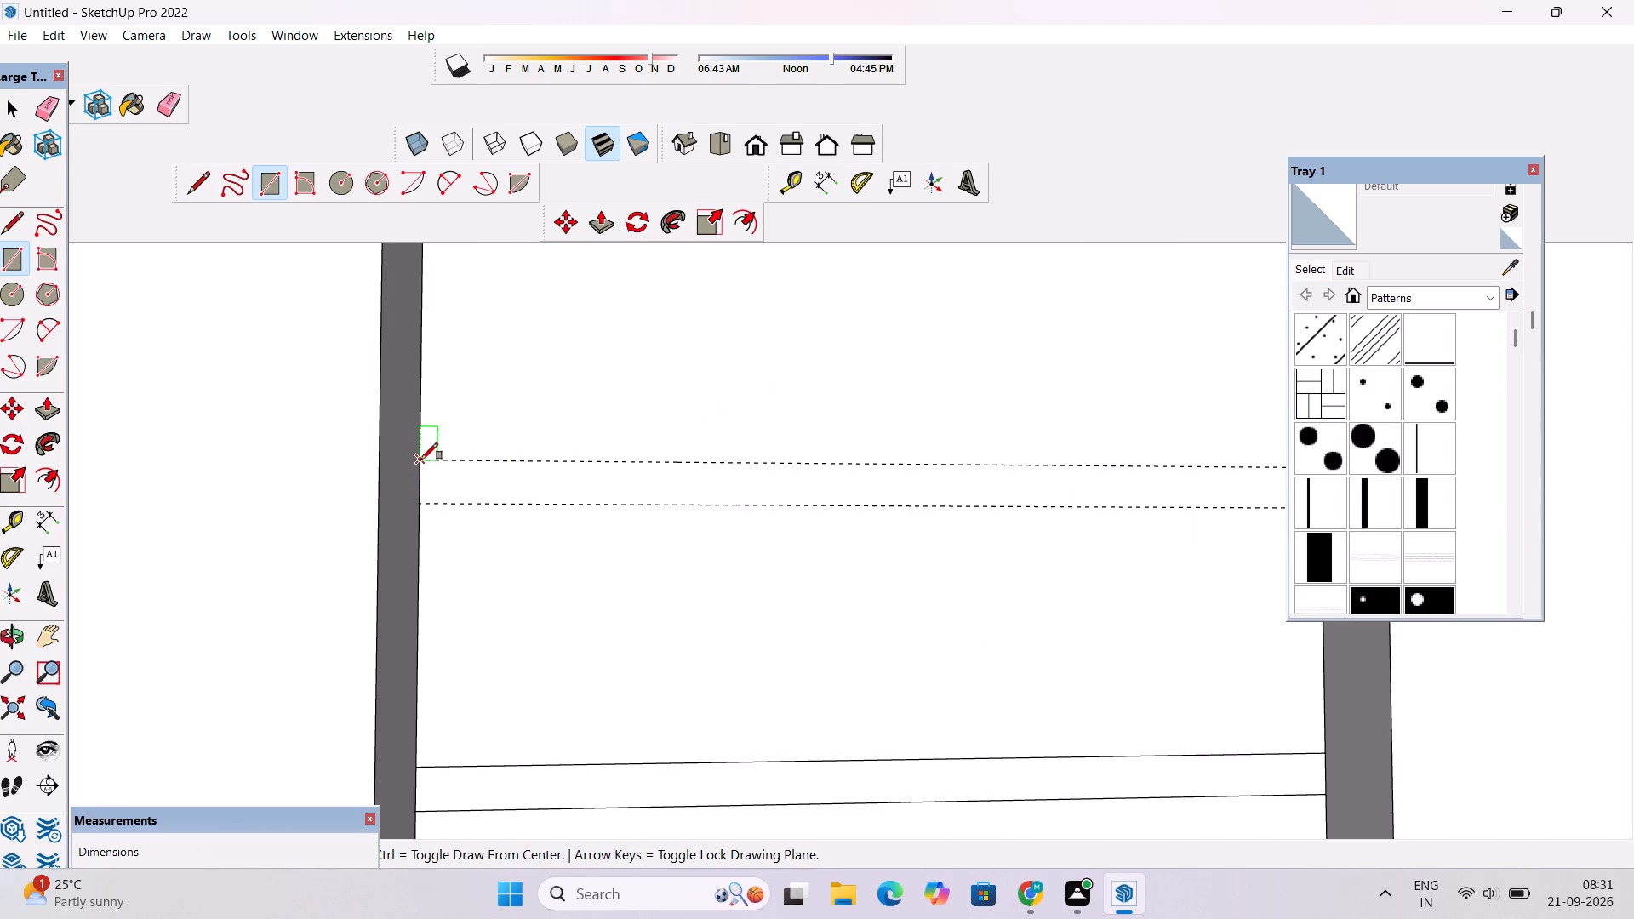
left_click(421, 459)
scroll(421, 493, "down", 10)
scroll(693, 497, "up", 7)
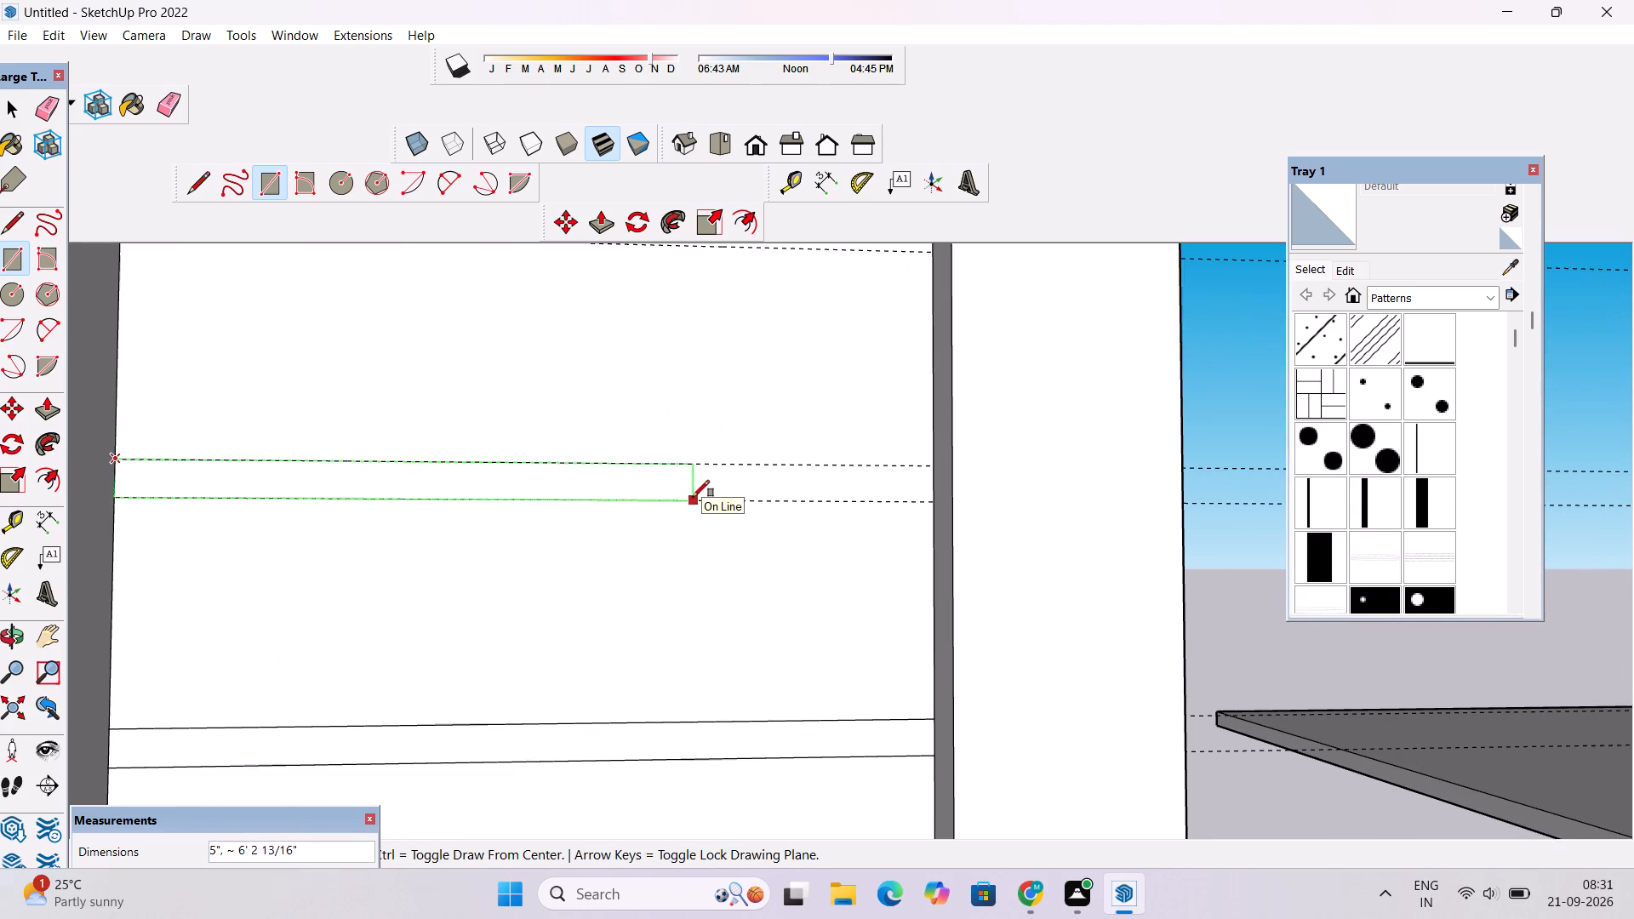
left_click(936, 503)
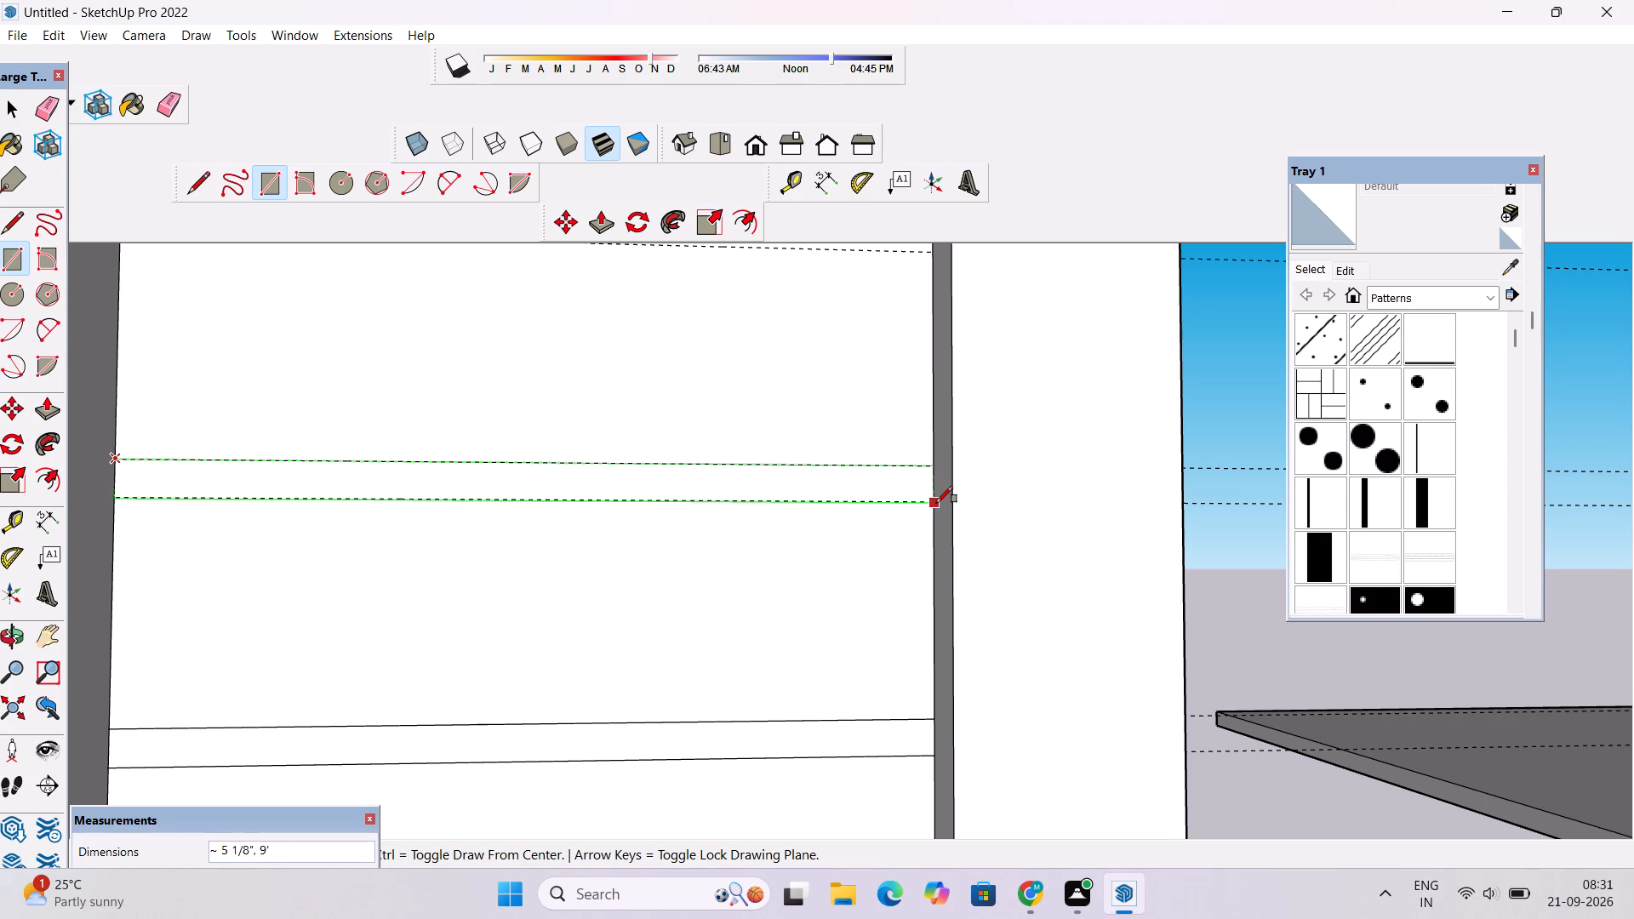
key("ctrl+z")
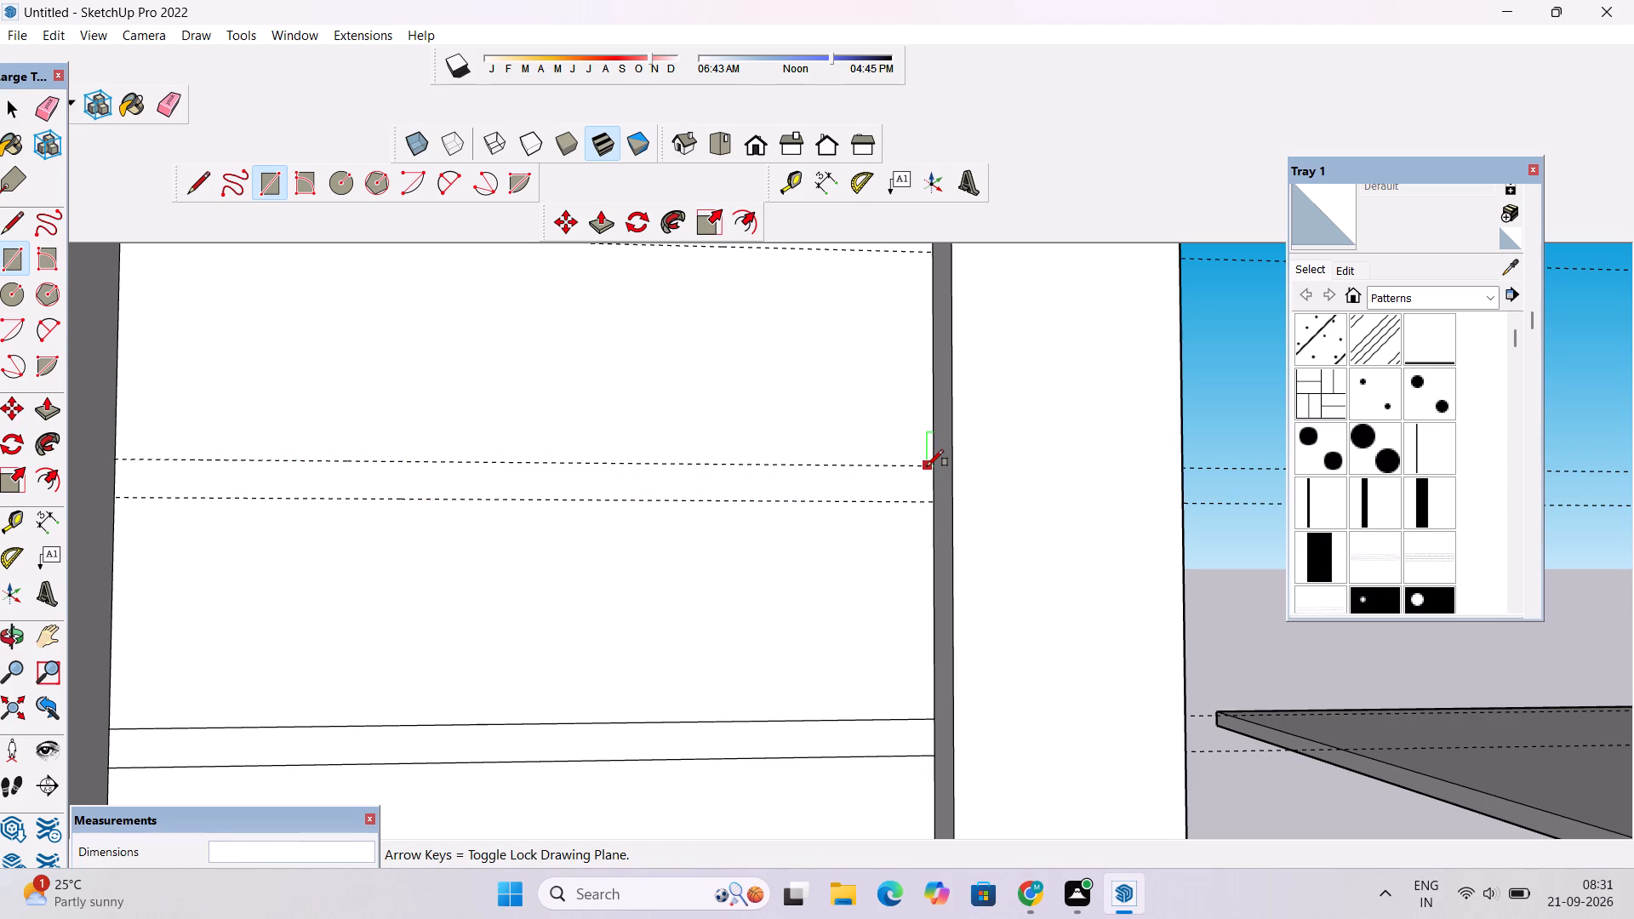
Draw a rectangle about 5" by 9' between the seventeenth guide pair from the base, across the full recessed strip.
left_click(932, 465)
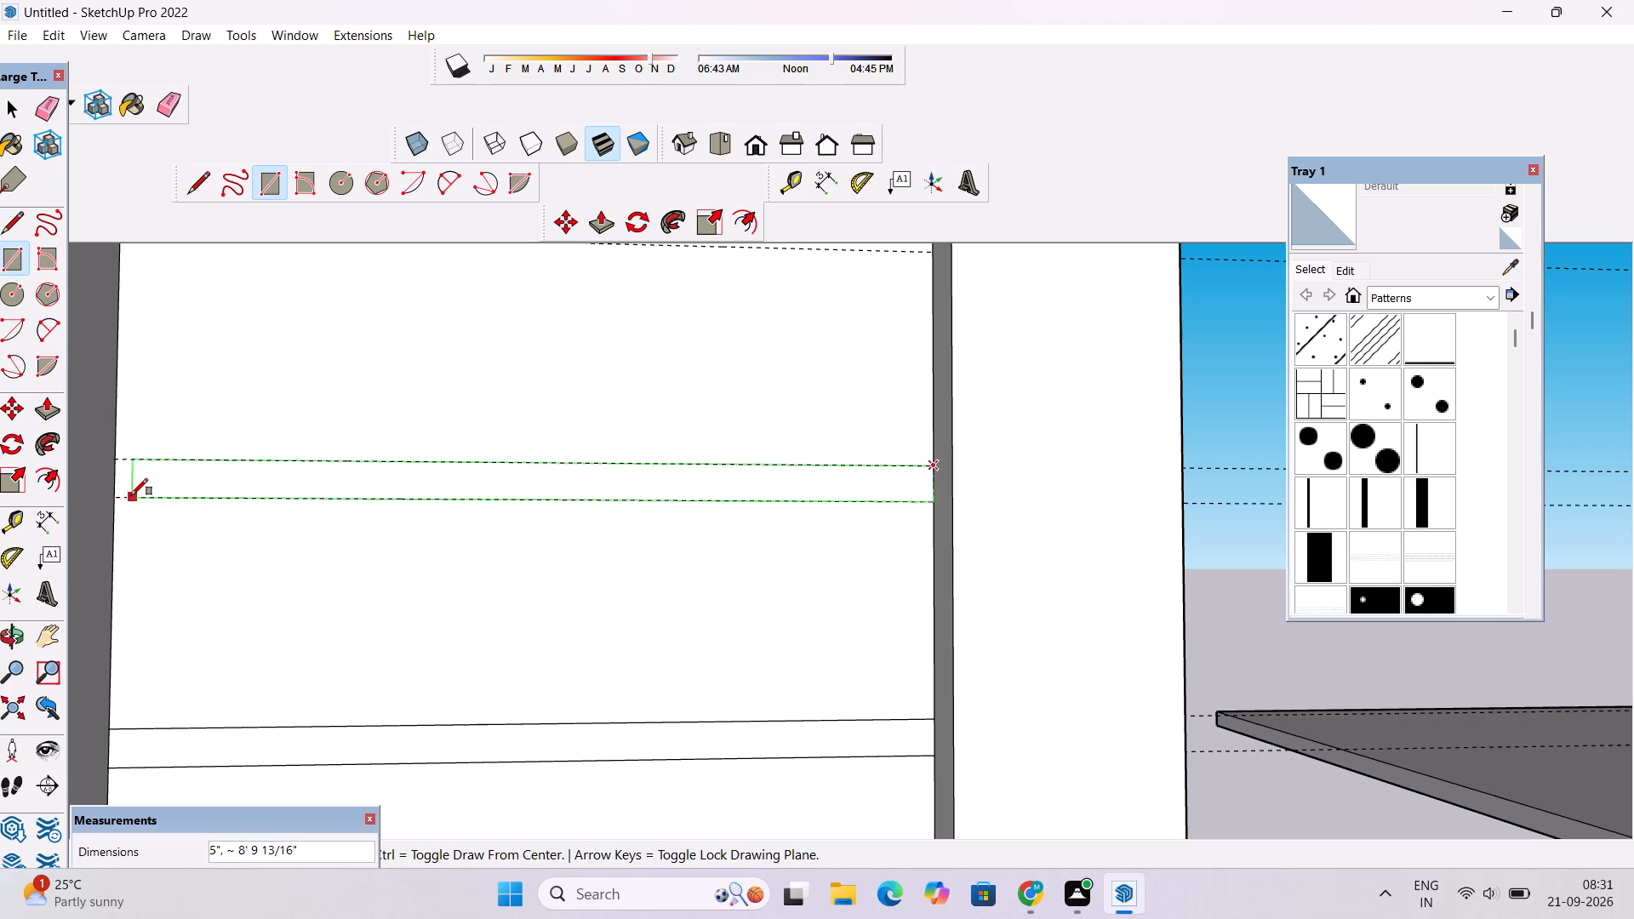
left_click(114, 495)
Draw a 5" by 9' rectangle between the eighteenth guide pair from the base, spanning the recessed strip.
scroll(177, 547, "down", 6)
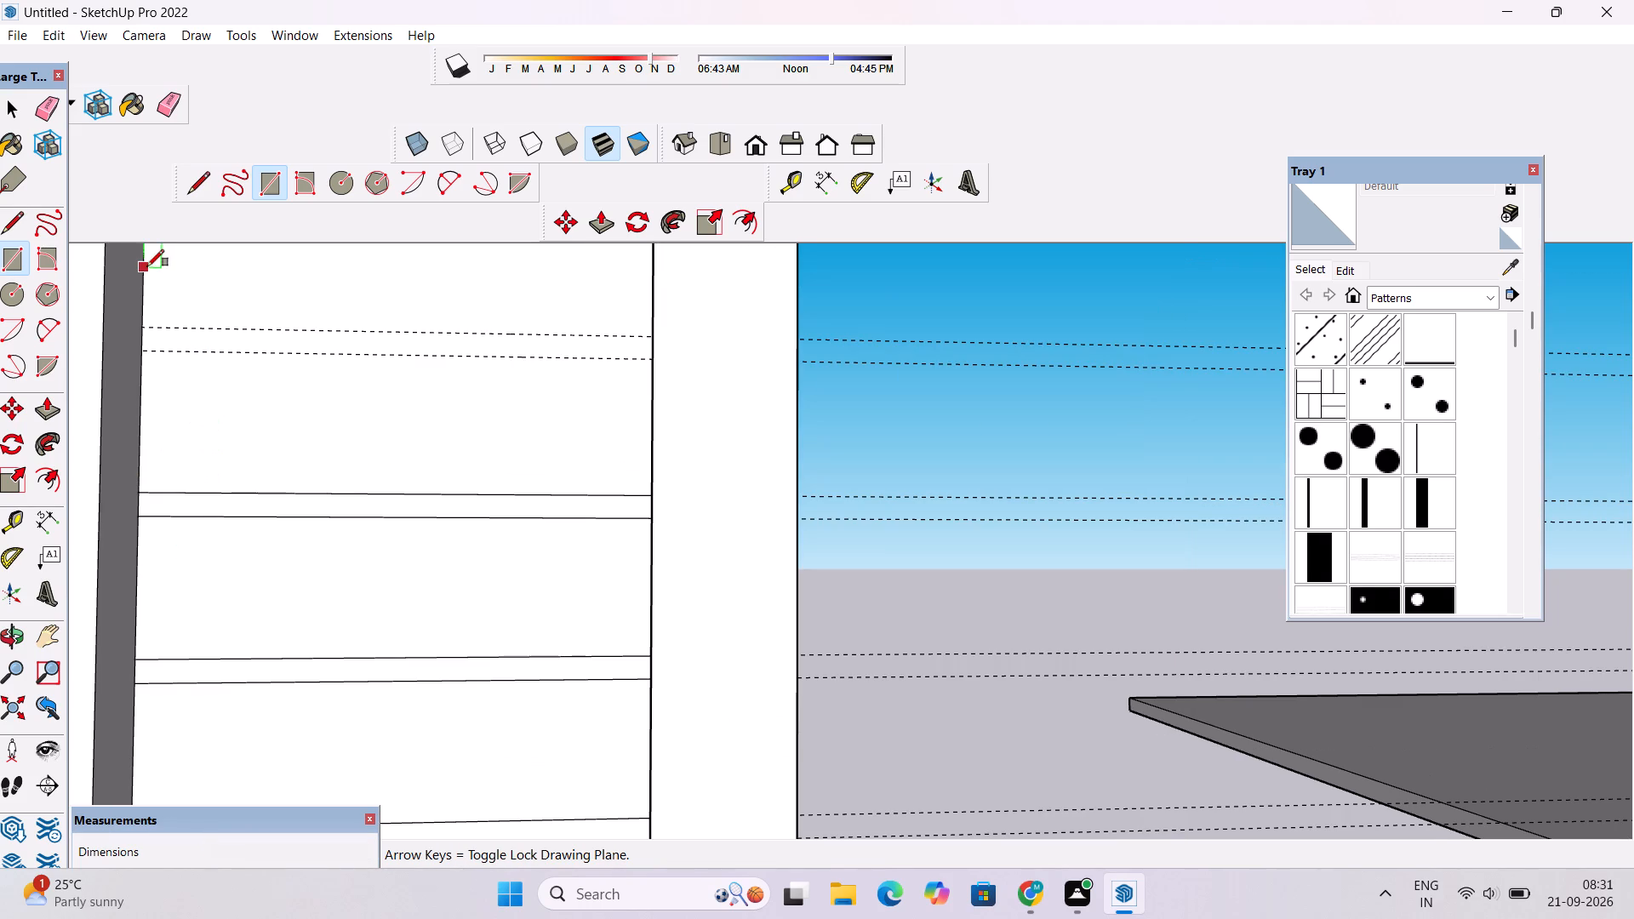
left_click(141, 326)
scroll(192, 378, "up", 3)
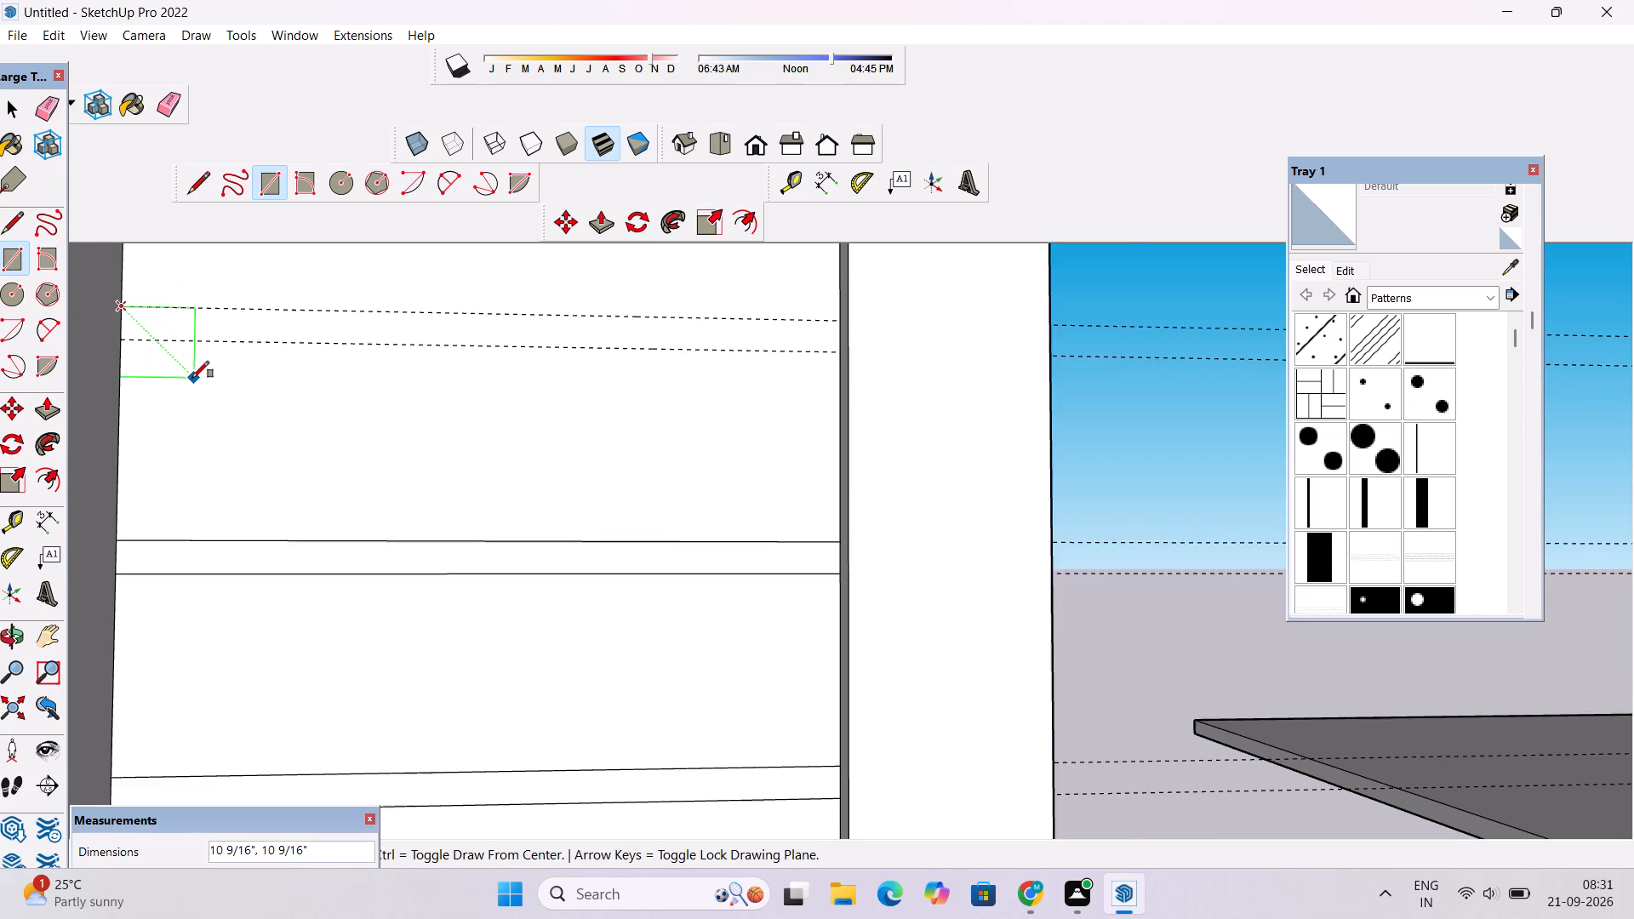
scroll(192, 378, "up", 2)
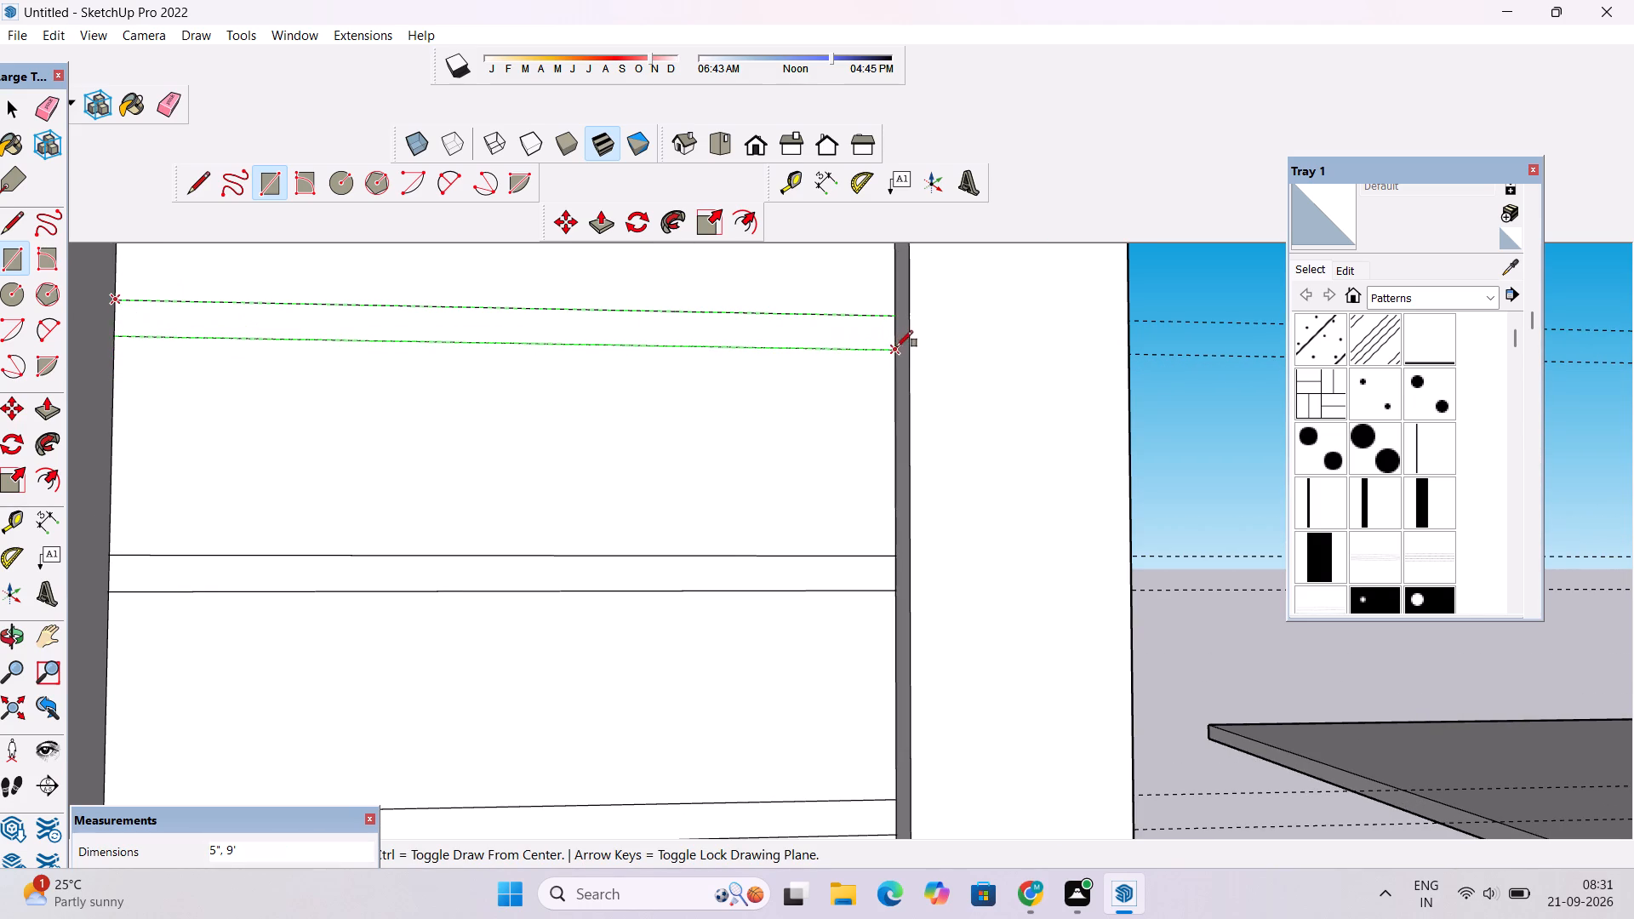
left_click(897, 349)
Draw a 5" by 9' rectangle between the topmost guide pair, spanning the recessed strip just below the tower's top.
scroll(680, 600, "down", 14)
scroll(654, 422, "up", 4)
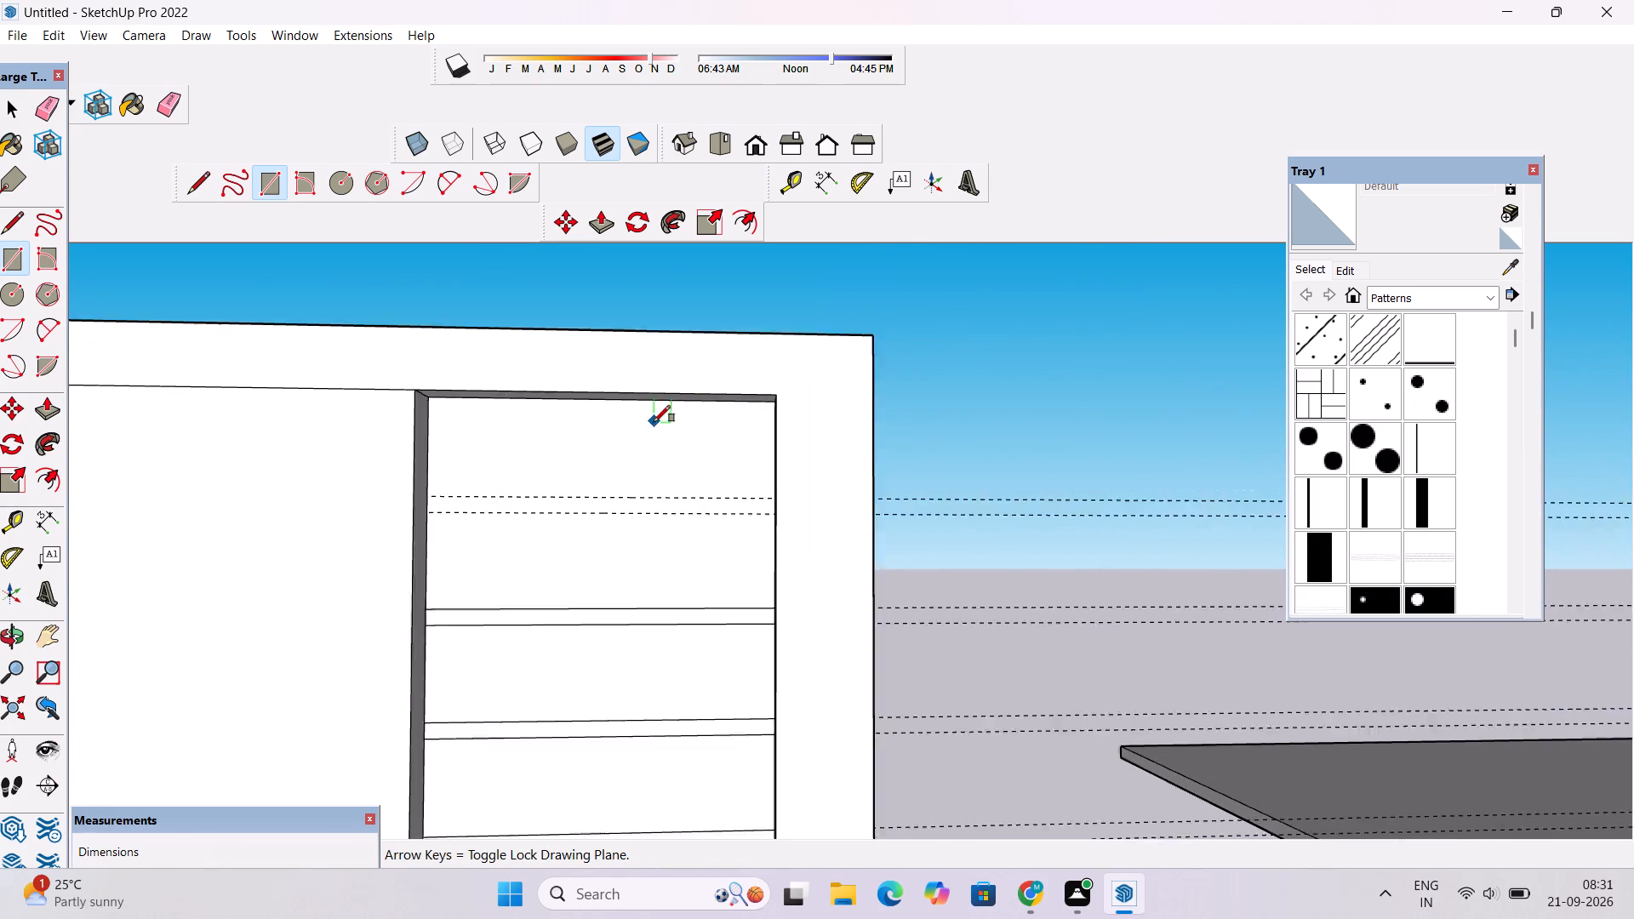
scroll(654, 422, "up", 5)
scroll(412, 536, "up", 3)
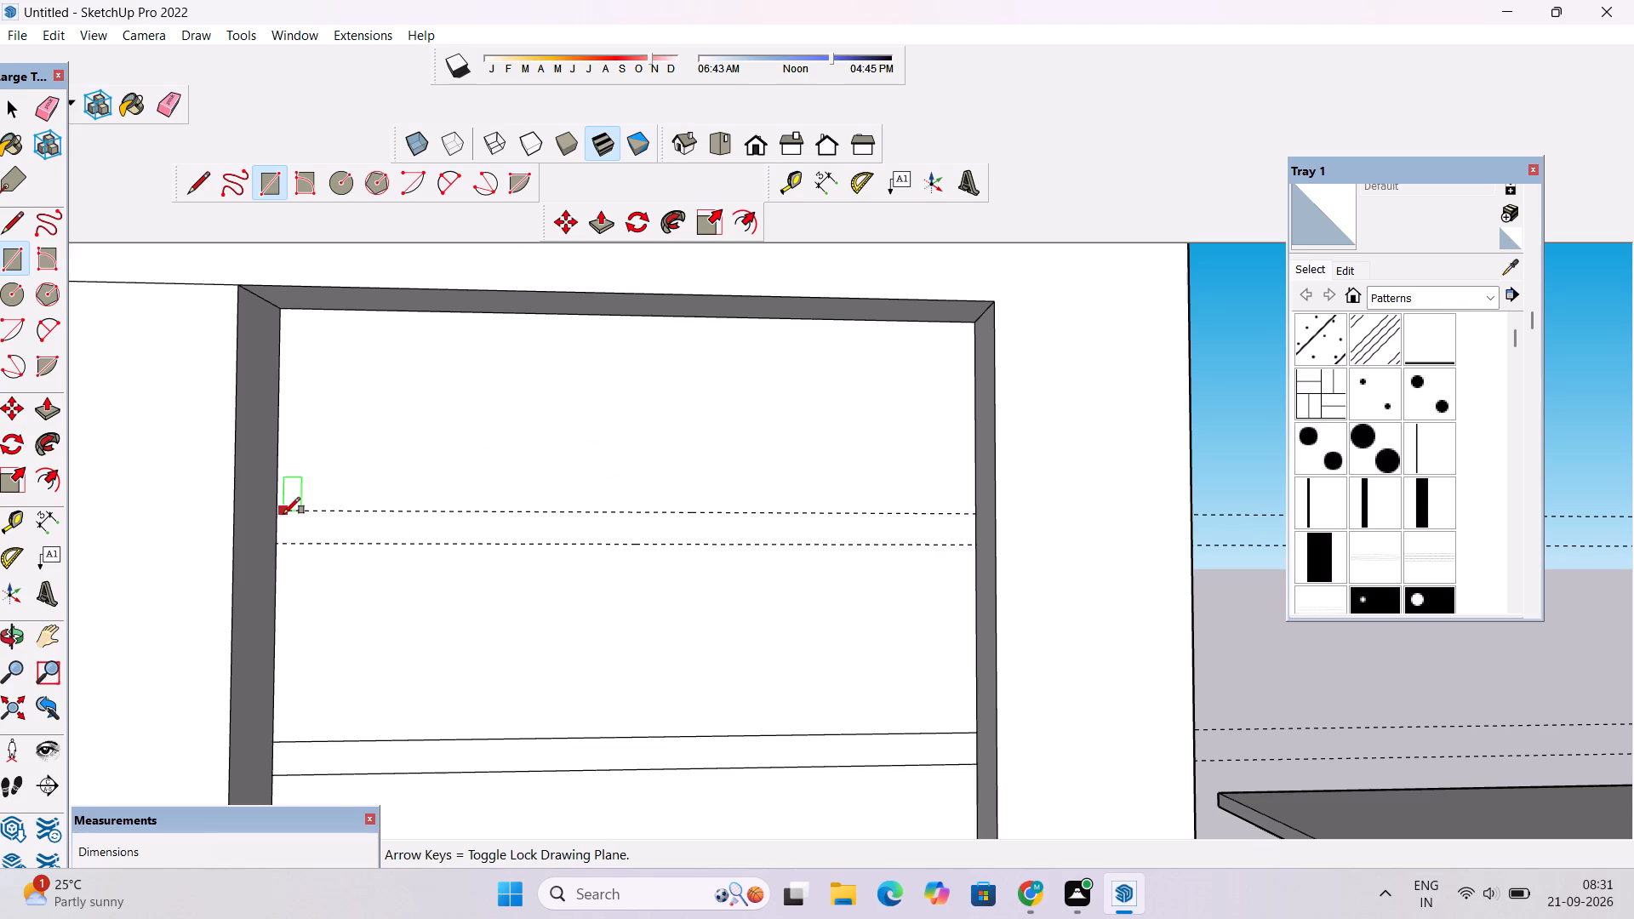
scroll(276, 514, "up", 3)
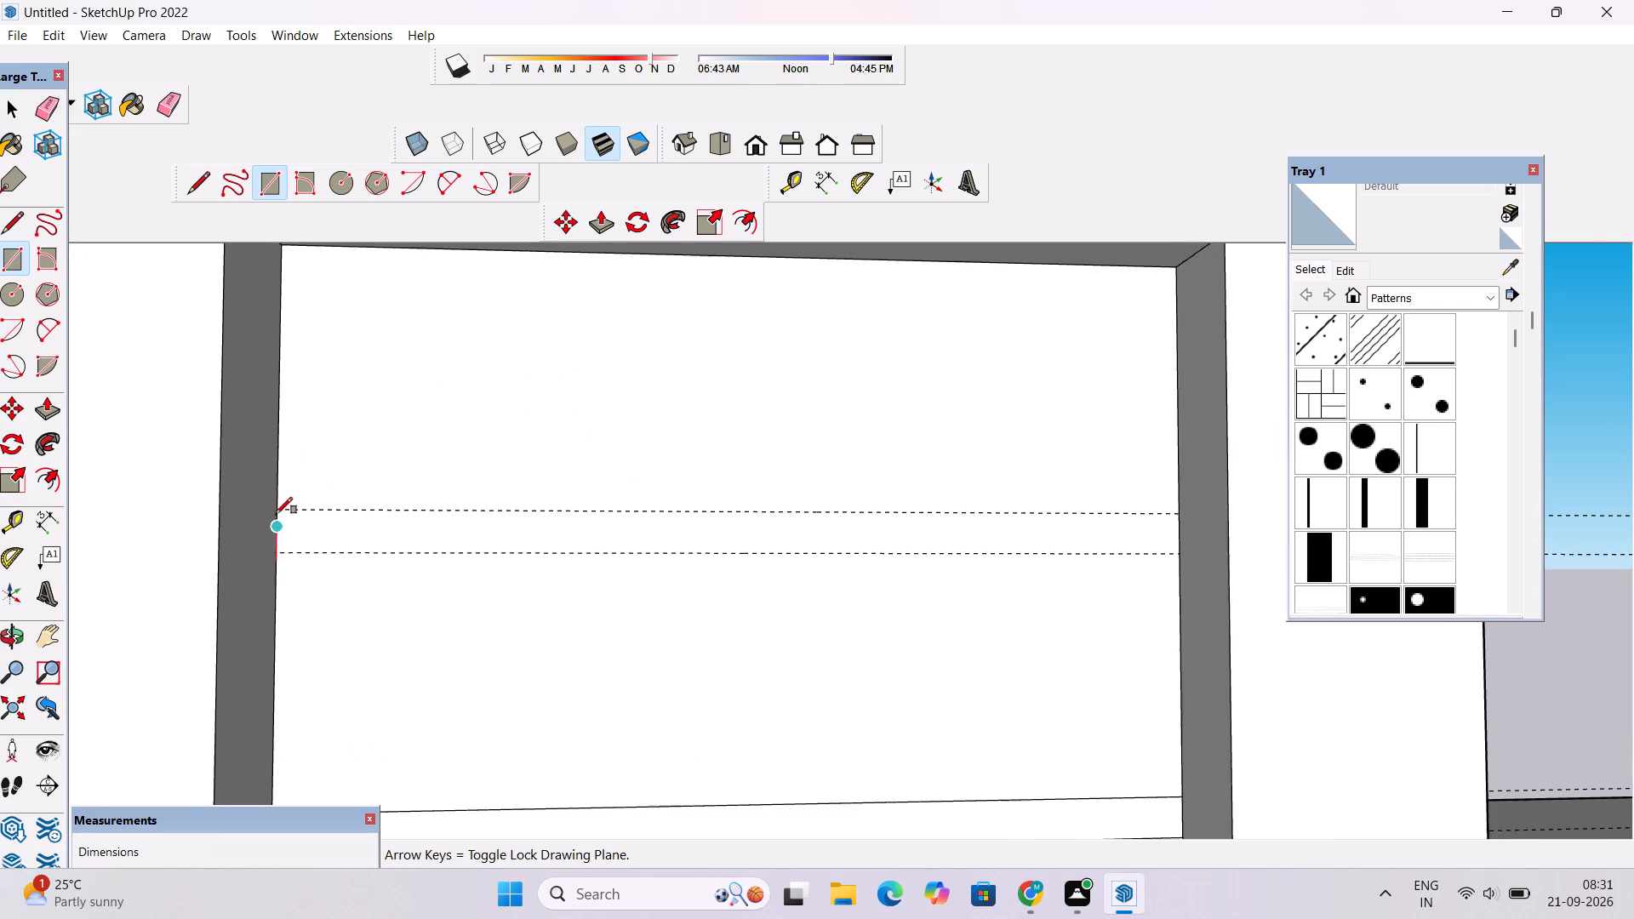
scroll(276, 514, "up", 3)
left_click(283, 505)
scroll(330, 505, "down", 7)
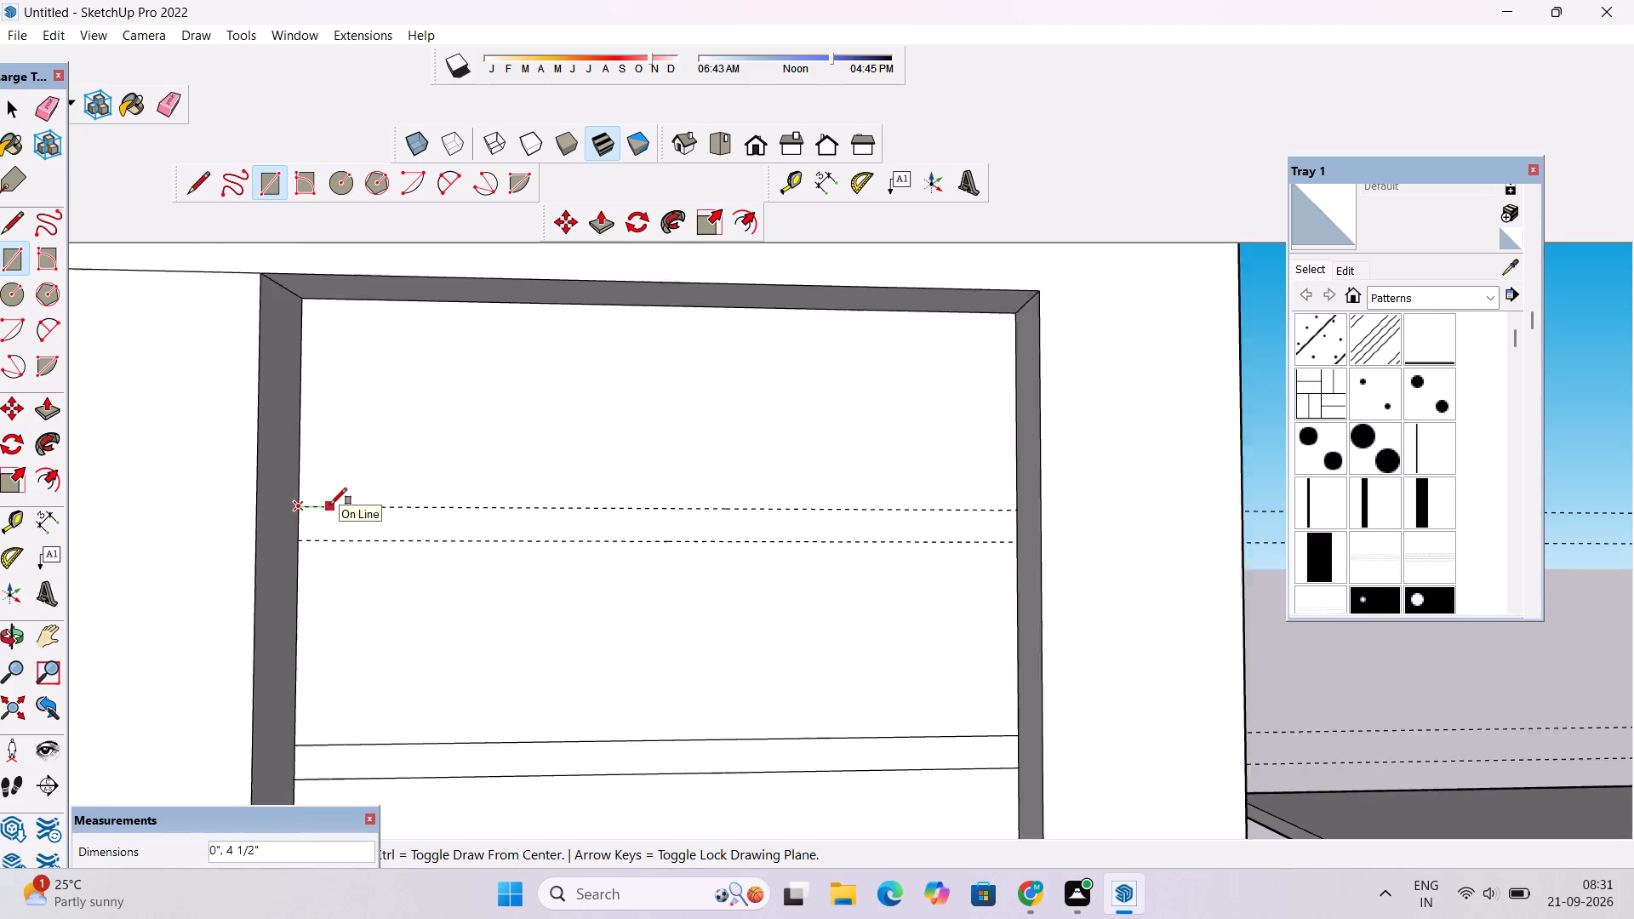
scroll(330, 505, "down", 2)
scroll(868, 531, "up", 4)
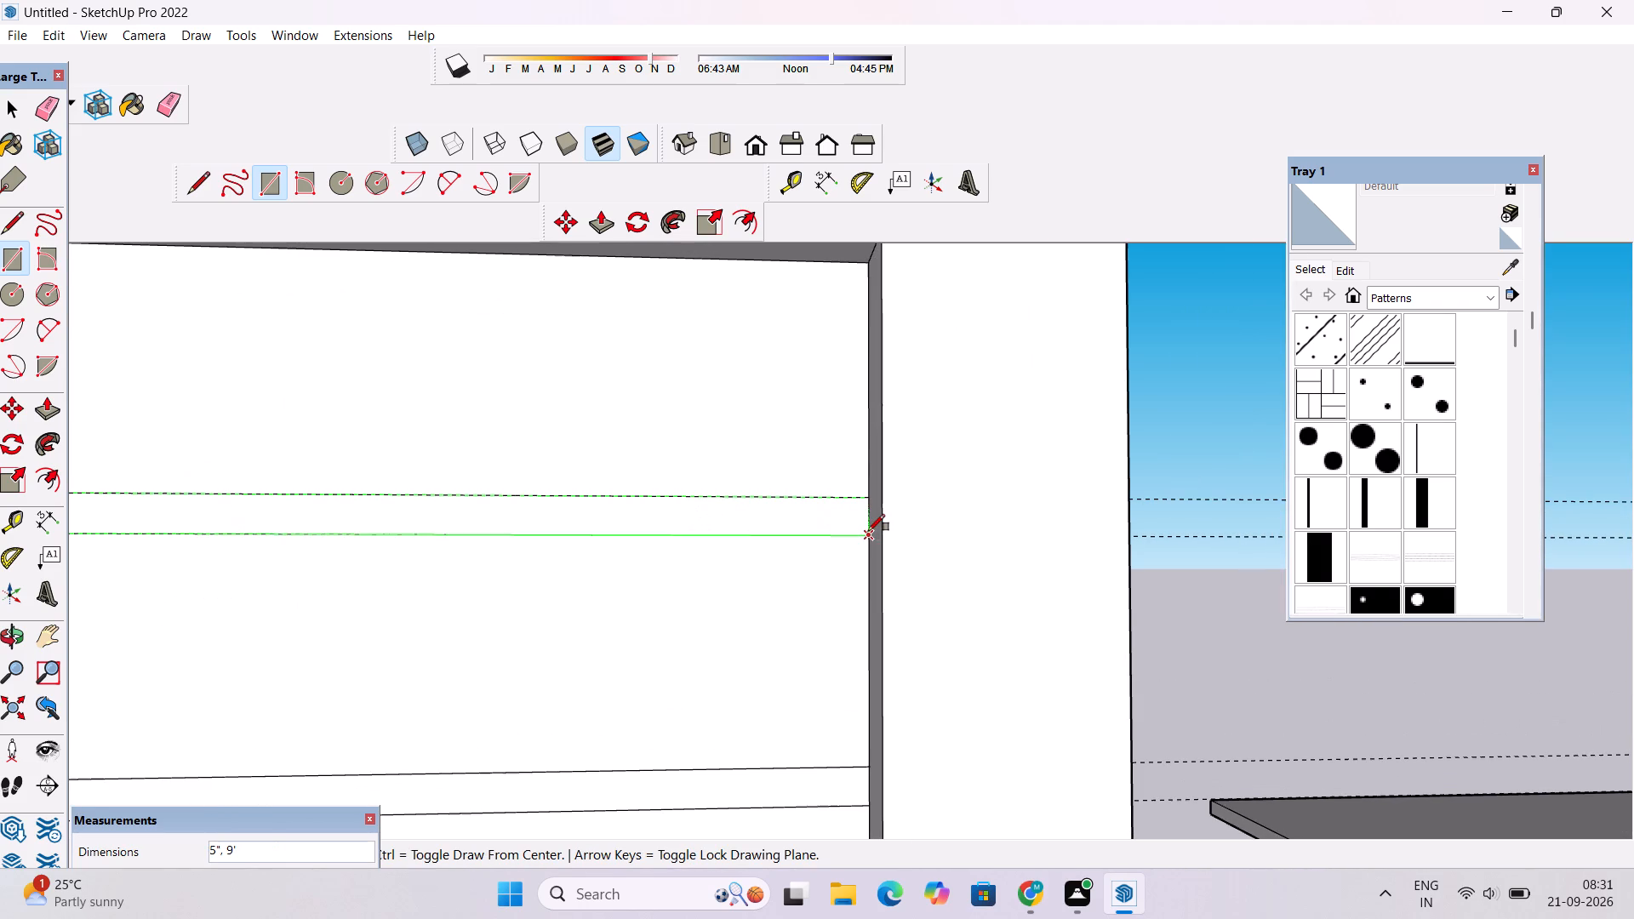
left_click(868, 531)
key("space")
Push/Pull the topmost panel of the recessed strip, above the highest band, outward by 2".
scroll(602, 485, "down", 9)
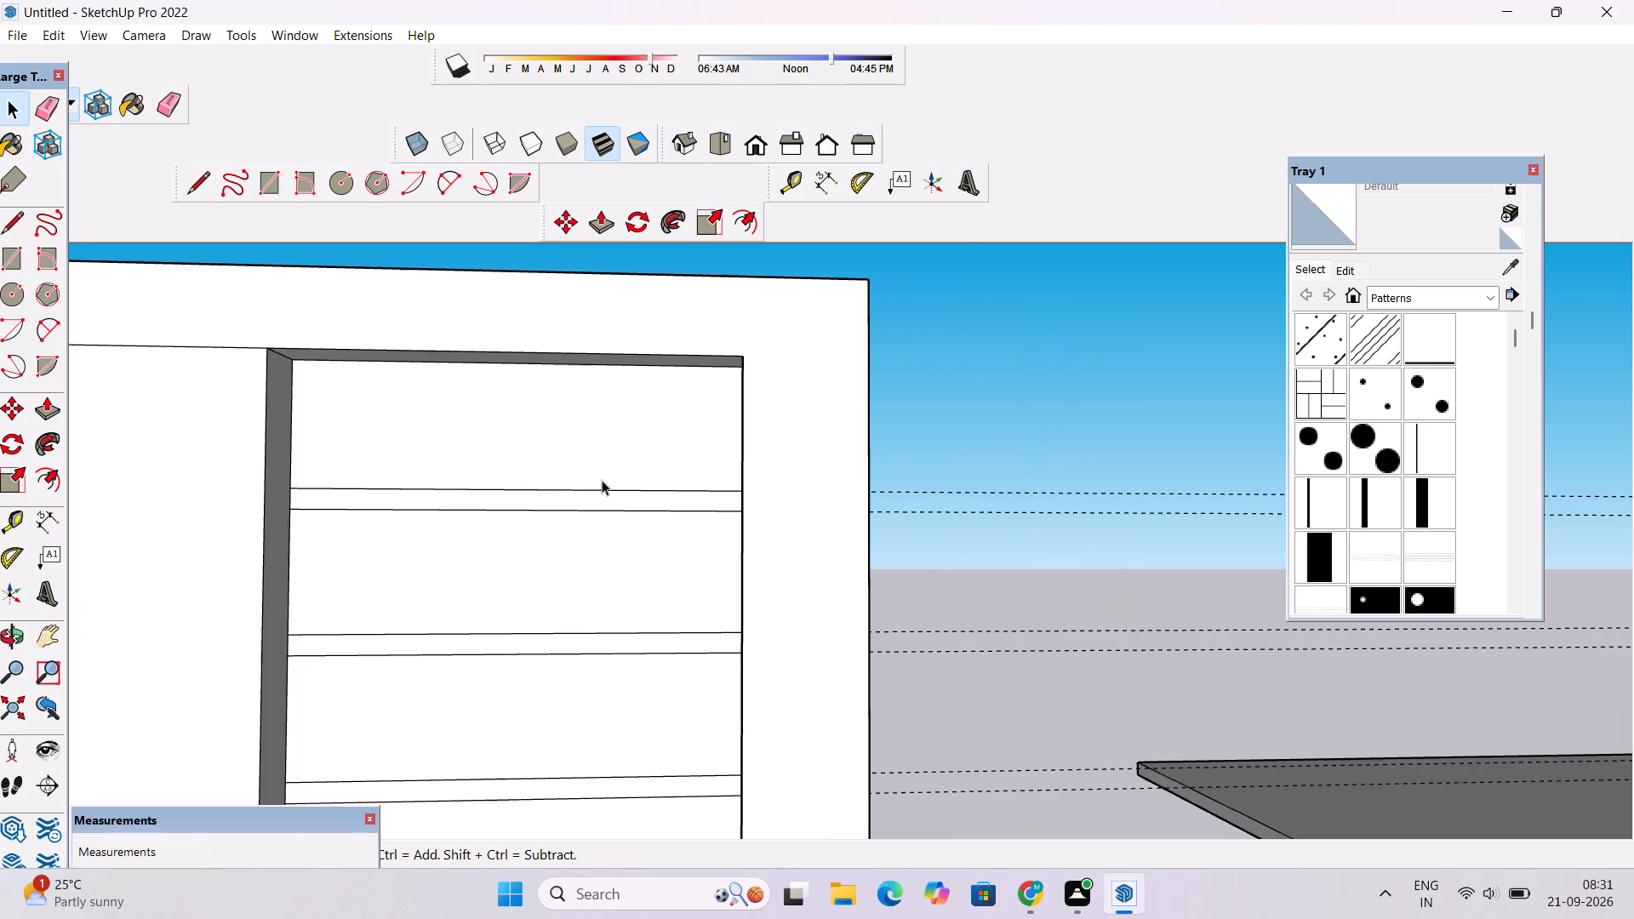
key("p")
left_click(635, 449)
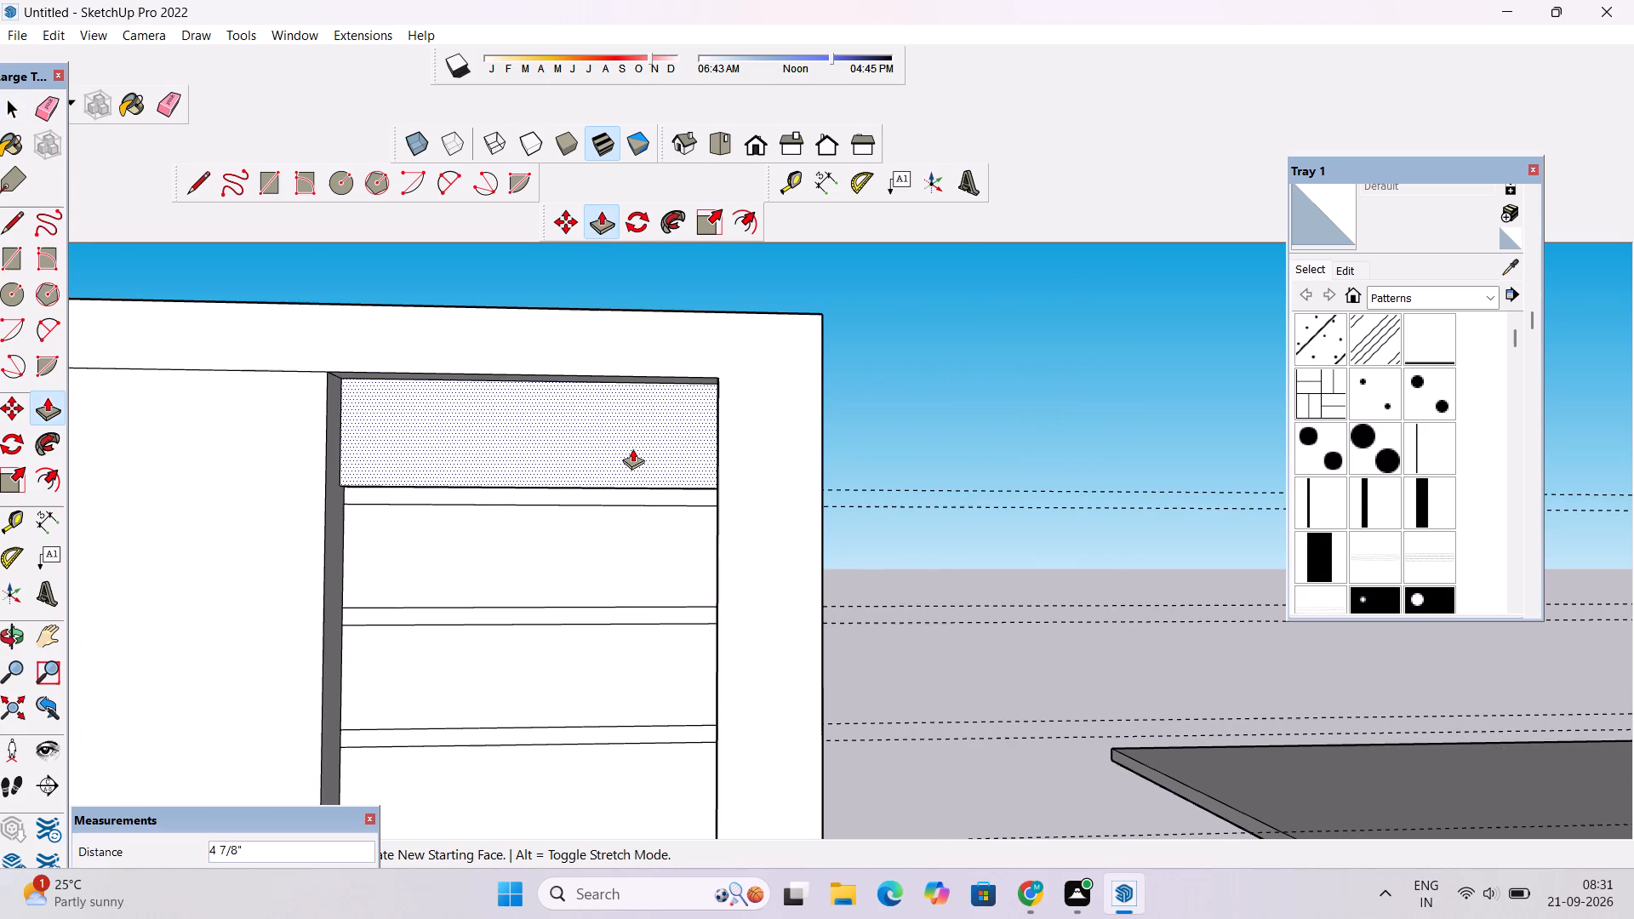
type("2\"")
key("Return")
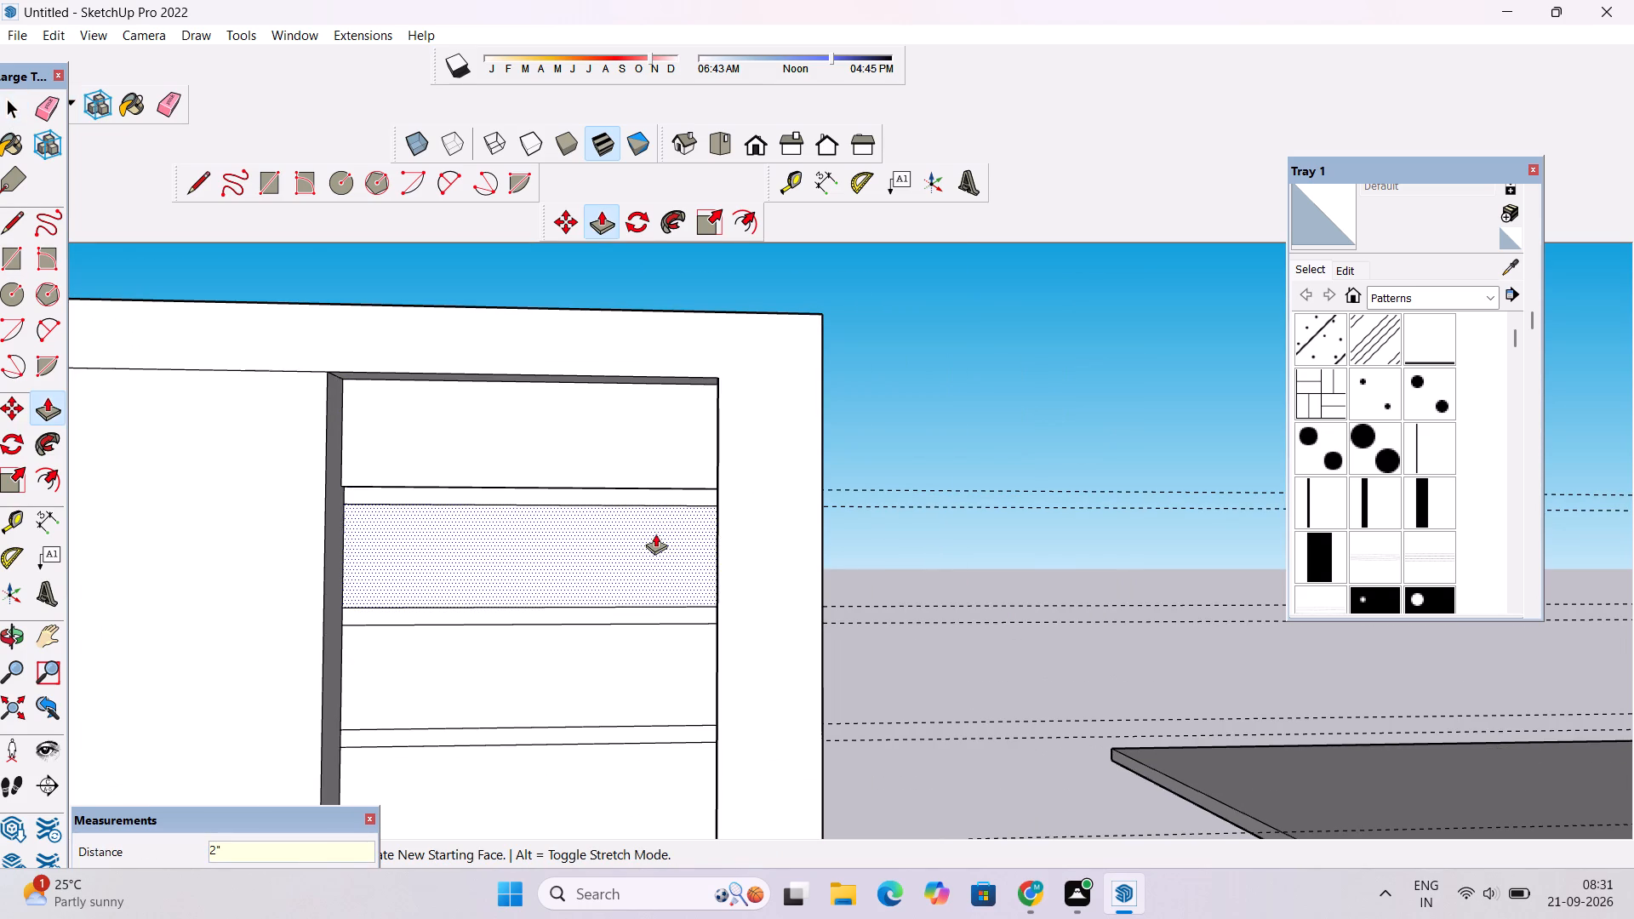
Extrude the second to fifth panels from the top of the strip outward 2", each matching the panel above it.
left_click(656, 538)
left_click(651, 461)
left_click(662, 699)
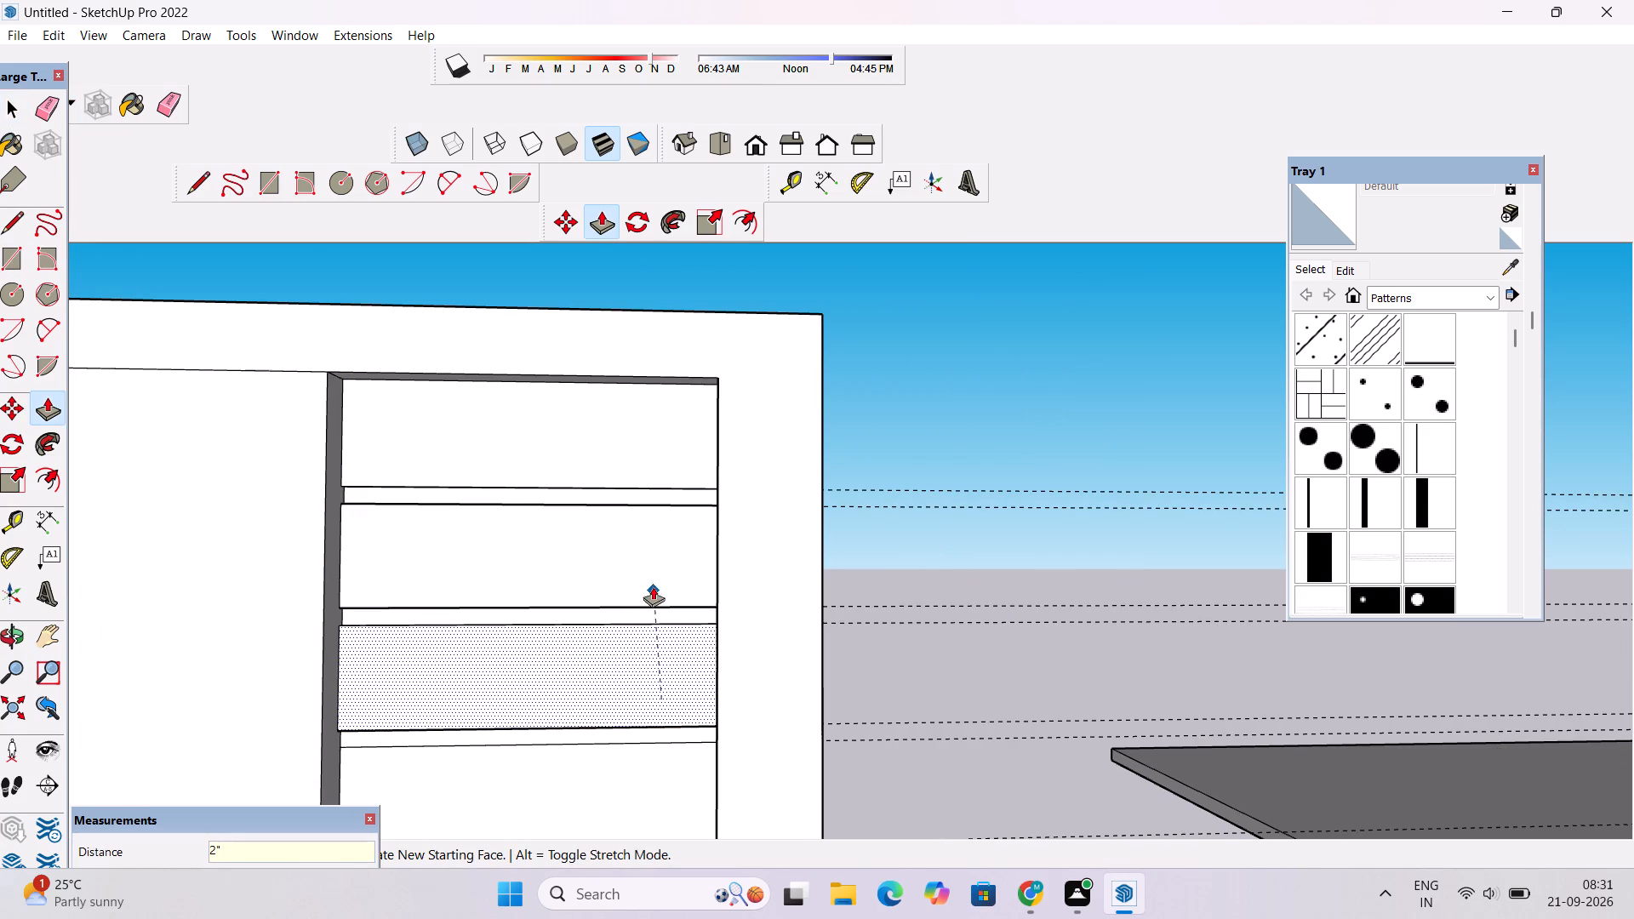
left_click(651, 577)
scroll(637, 503, "down", 4)
left_click(657, 699)
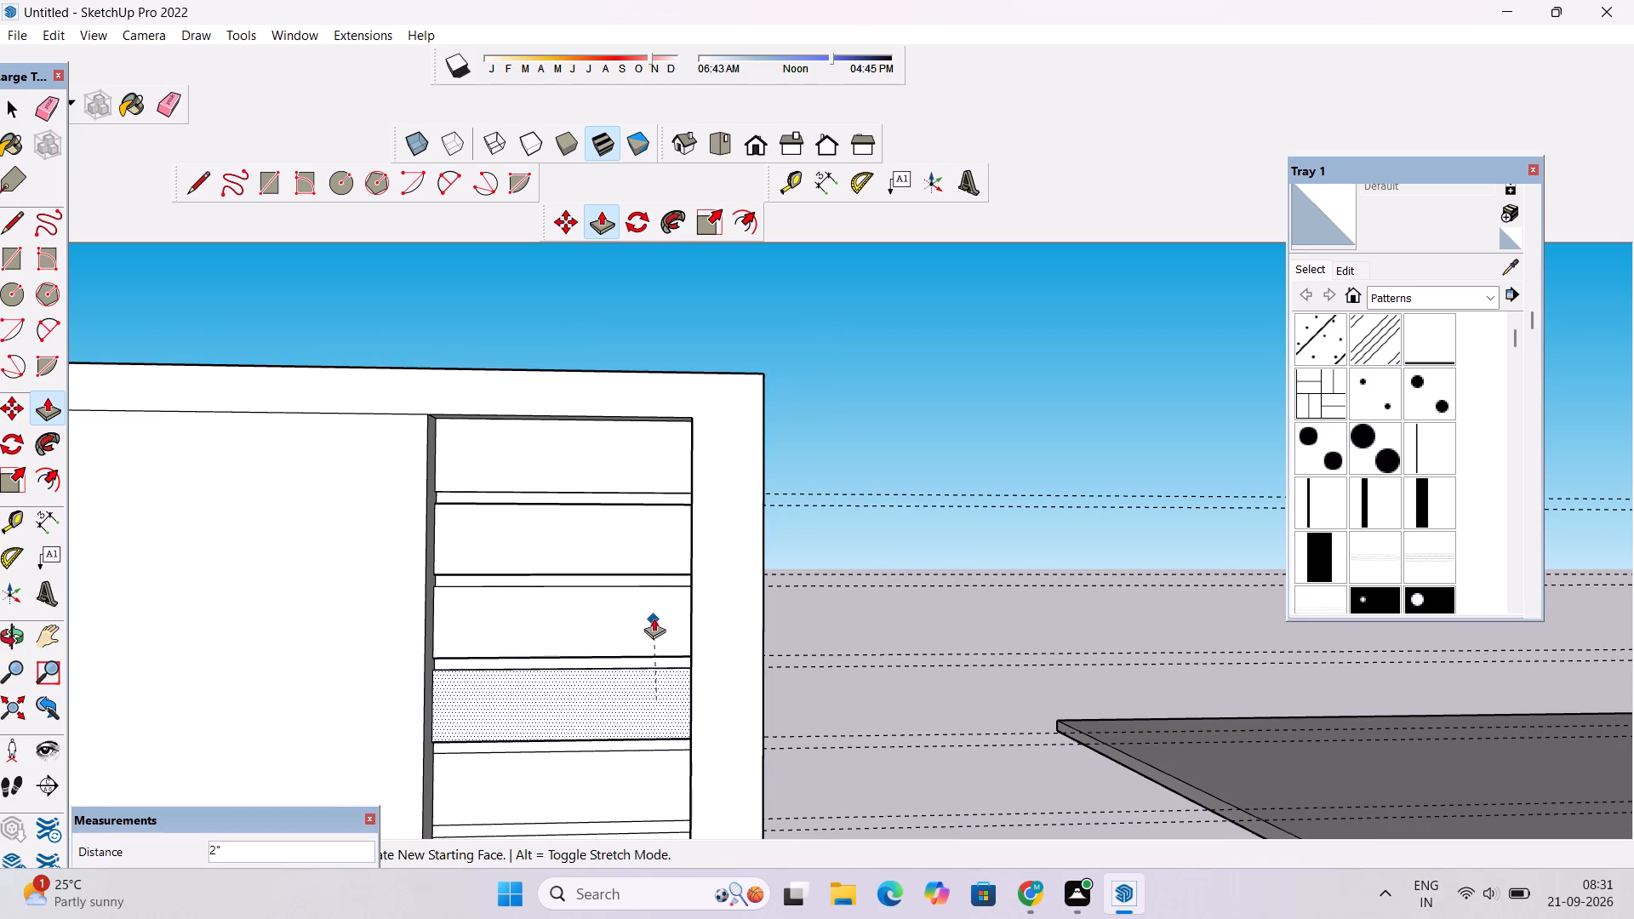
left_click(654, 614)
scroll(644, 533, "down", 7)
left_click(643, 664)
left_click(643, 608)
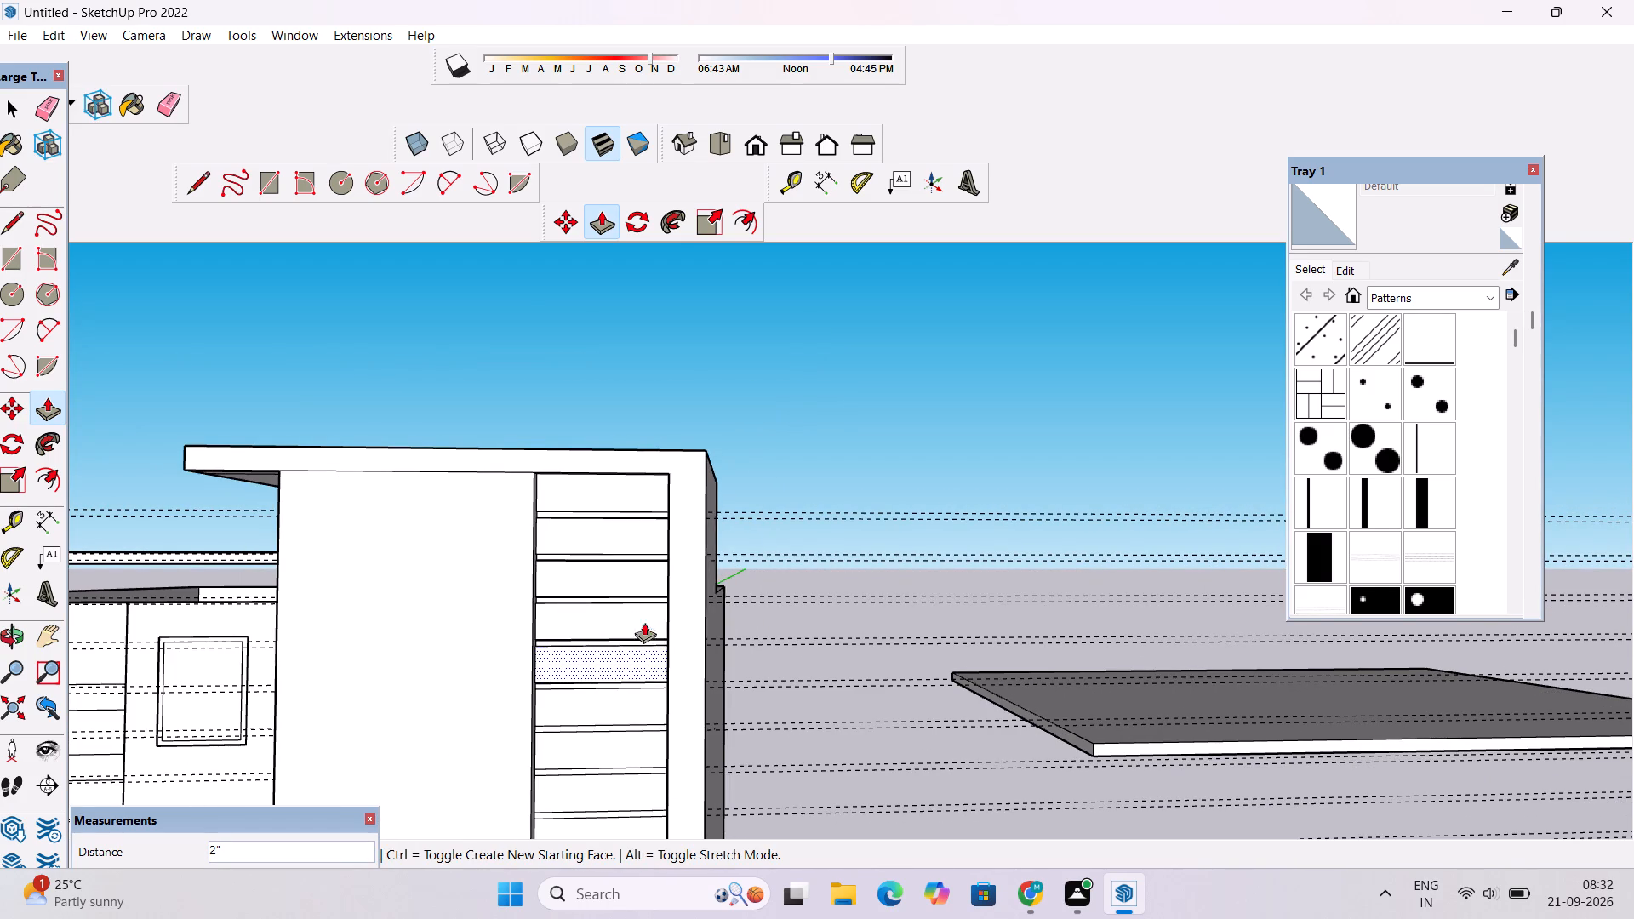
Extrude the sixth to ninth panels from the top outward 2", flush with the panels above, leaving the bands recessed.
scroll(644, 652, "down", 1)
scroll(643, 708, "up", 9)
left_click(643, 694)
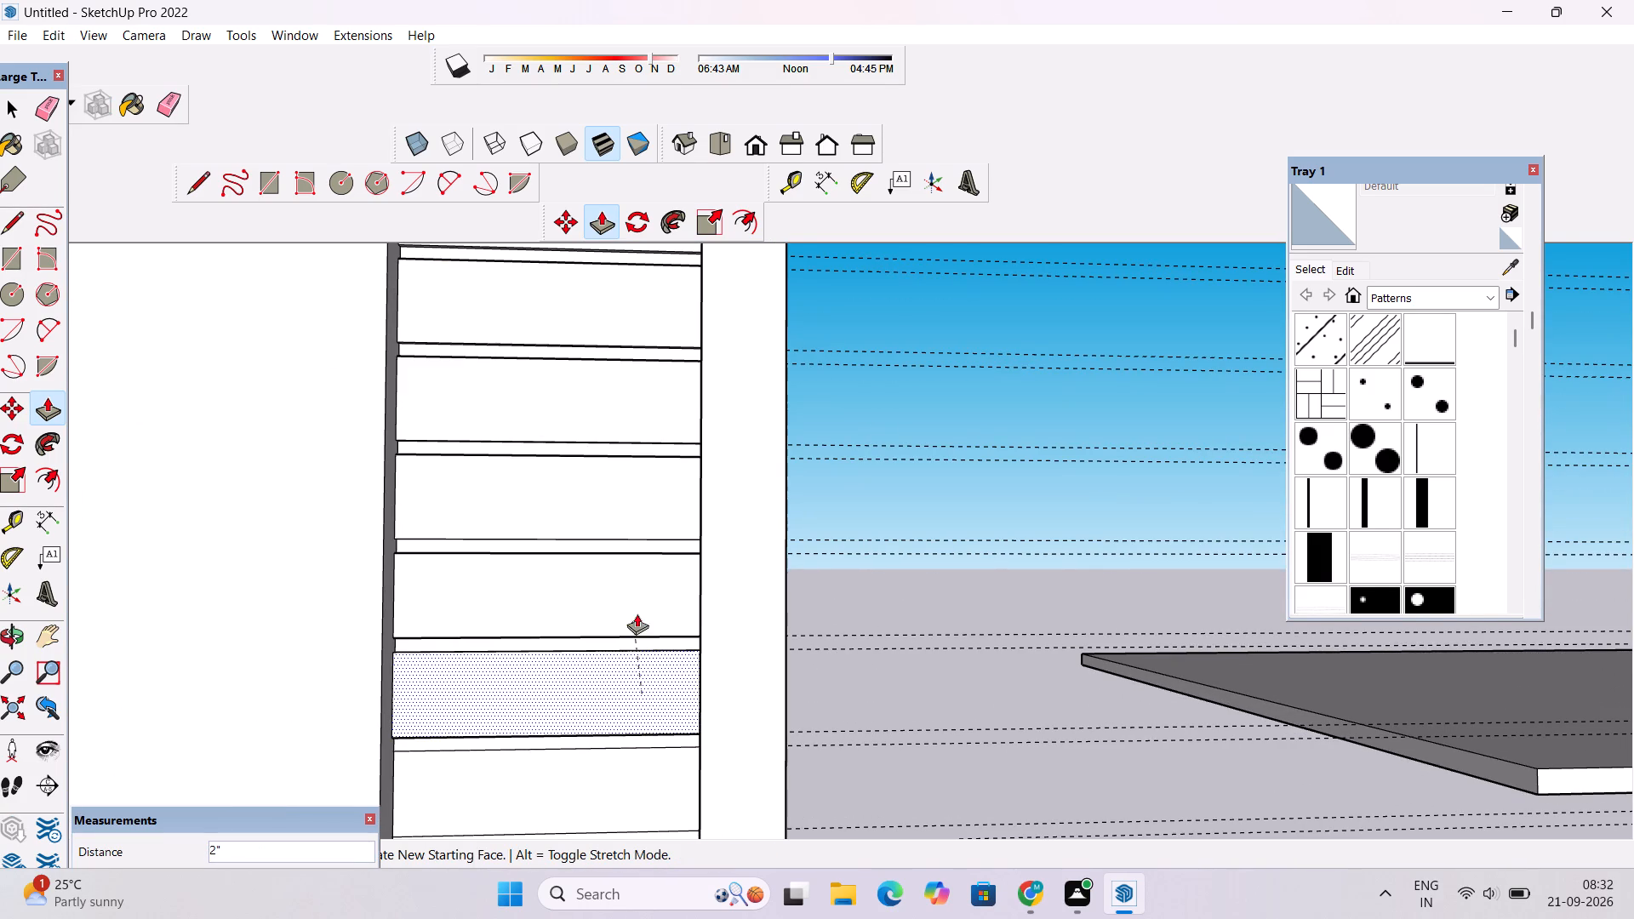
left_click(642, 597)
scroll(642, 554, "down", 5)
scroll(633, 669, "up", 4)
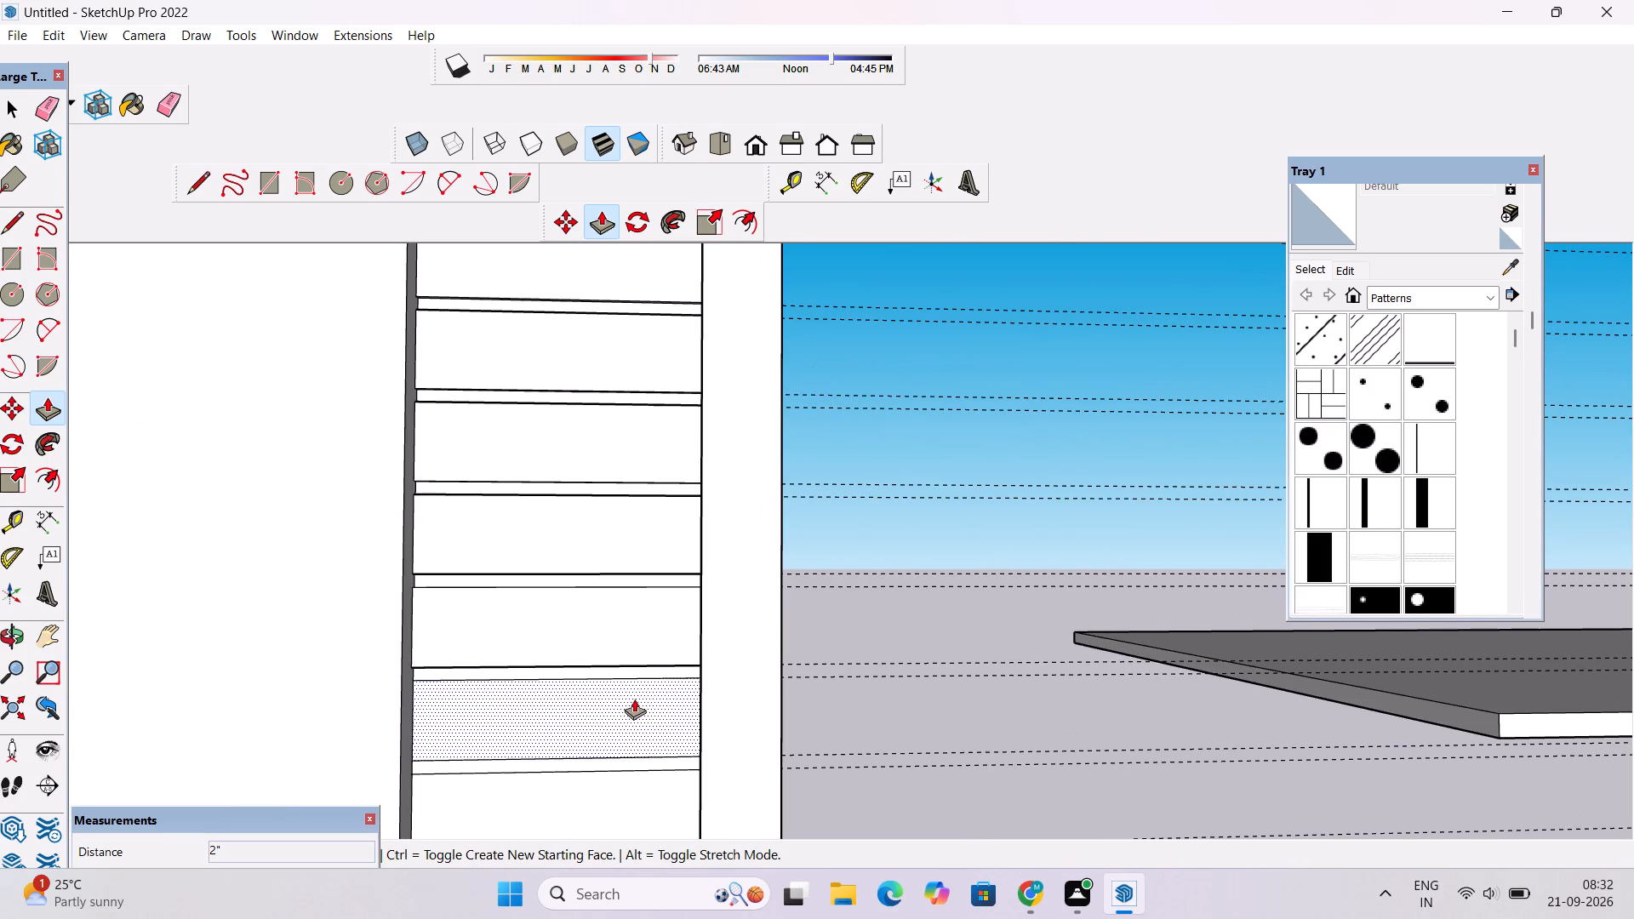
left_click(634, 699)
left_click(646, 621)
scroll(598, 481, "down", 6)
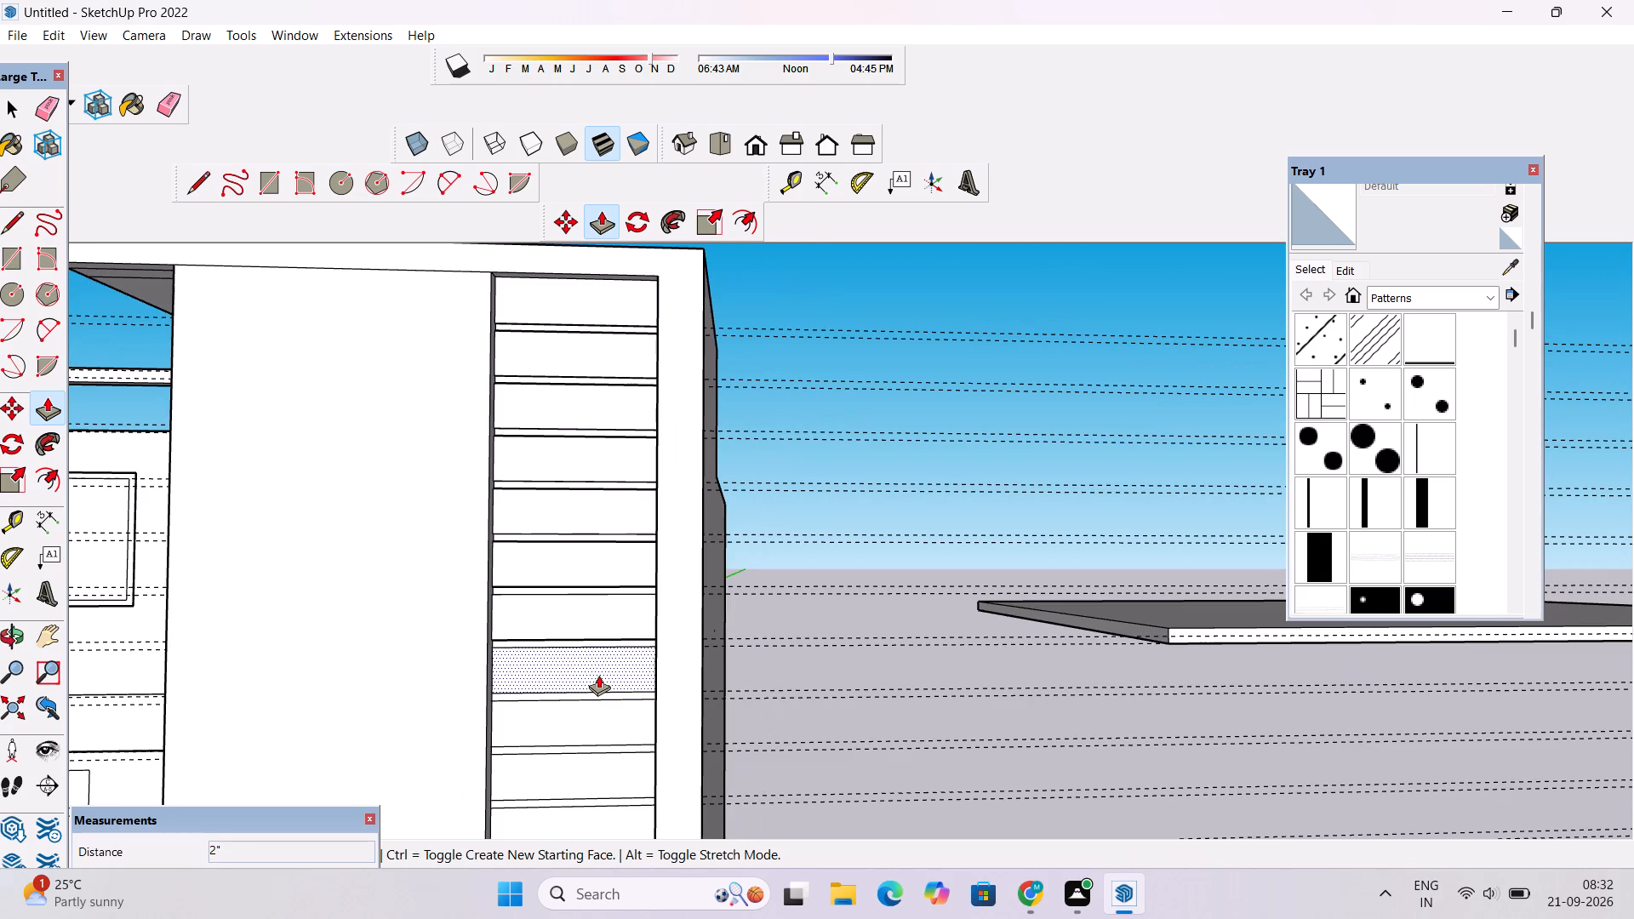
left_click(598, 675)
left_click(608, 608)
left_click(616, 711)
left_click(614, 654)
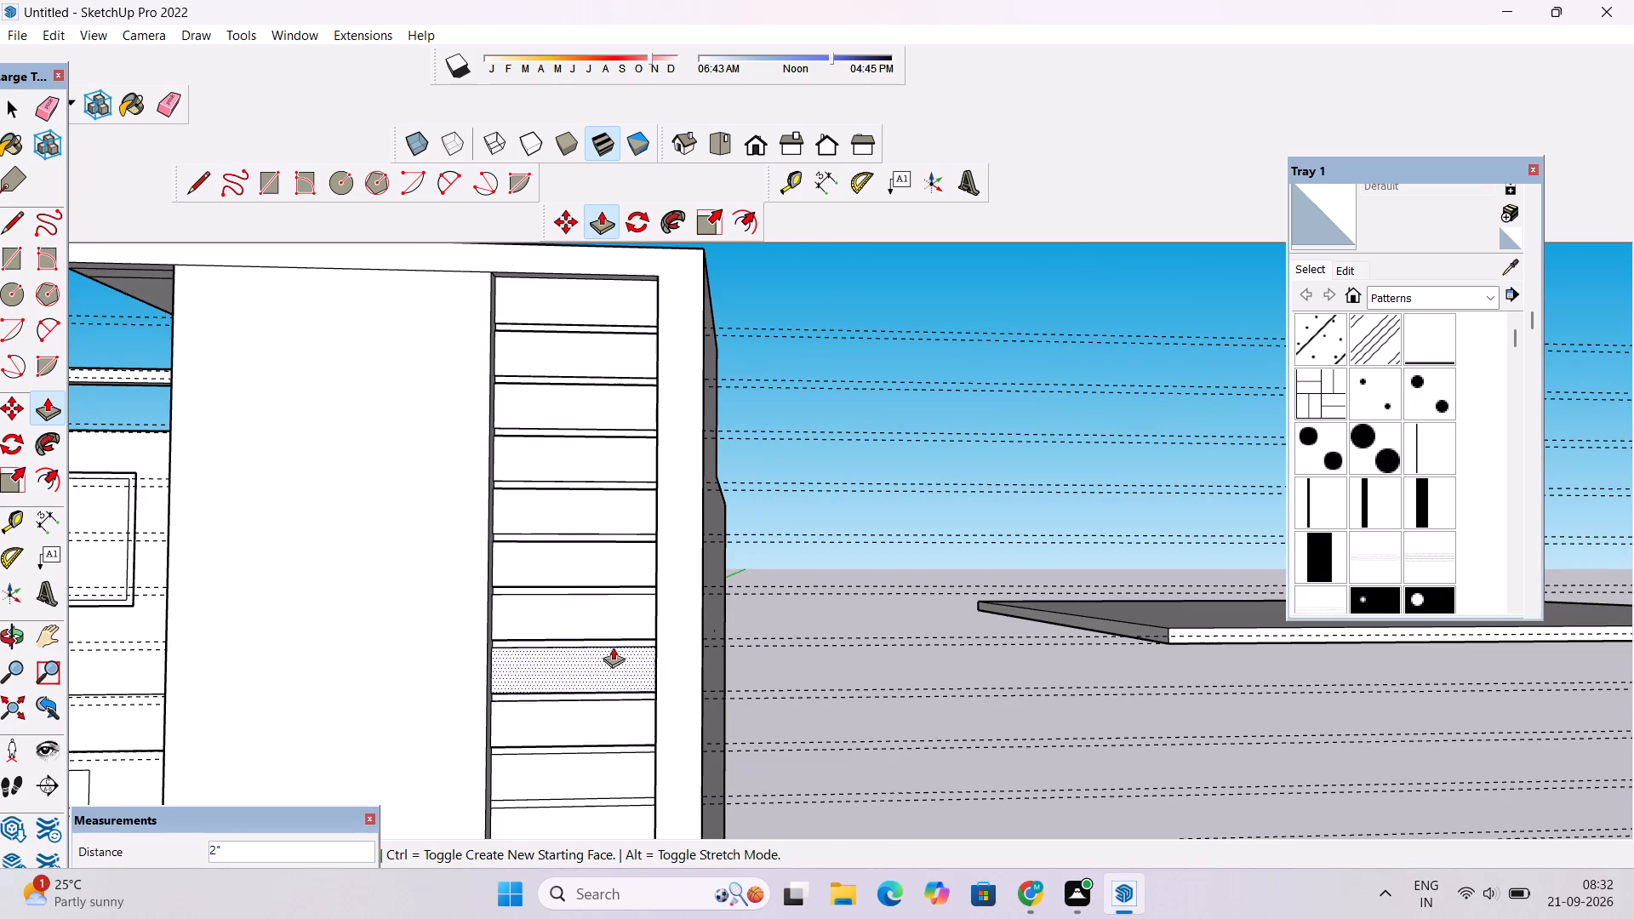
Extrude the tenth to thirteenth panels from the top of the strip outward 2", flush with the panels above.
scroll(612, 642, "down", 5)
scroll(620, 719, "up", 5)
left_click(620, 719)
left_click(606, 679)
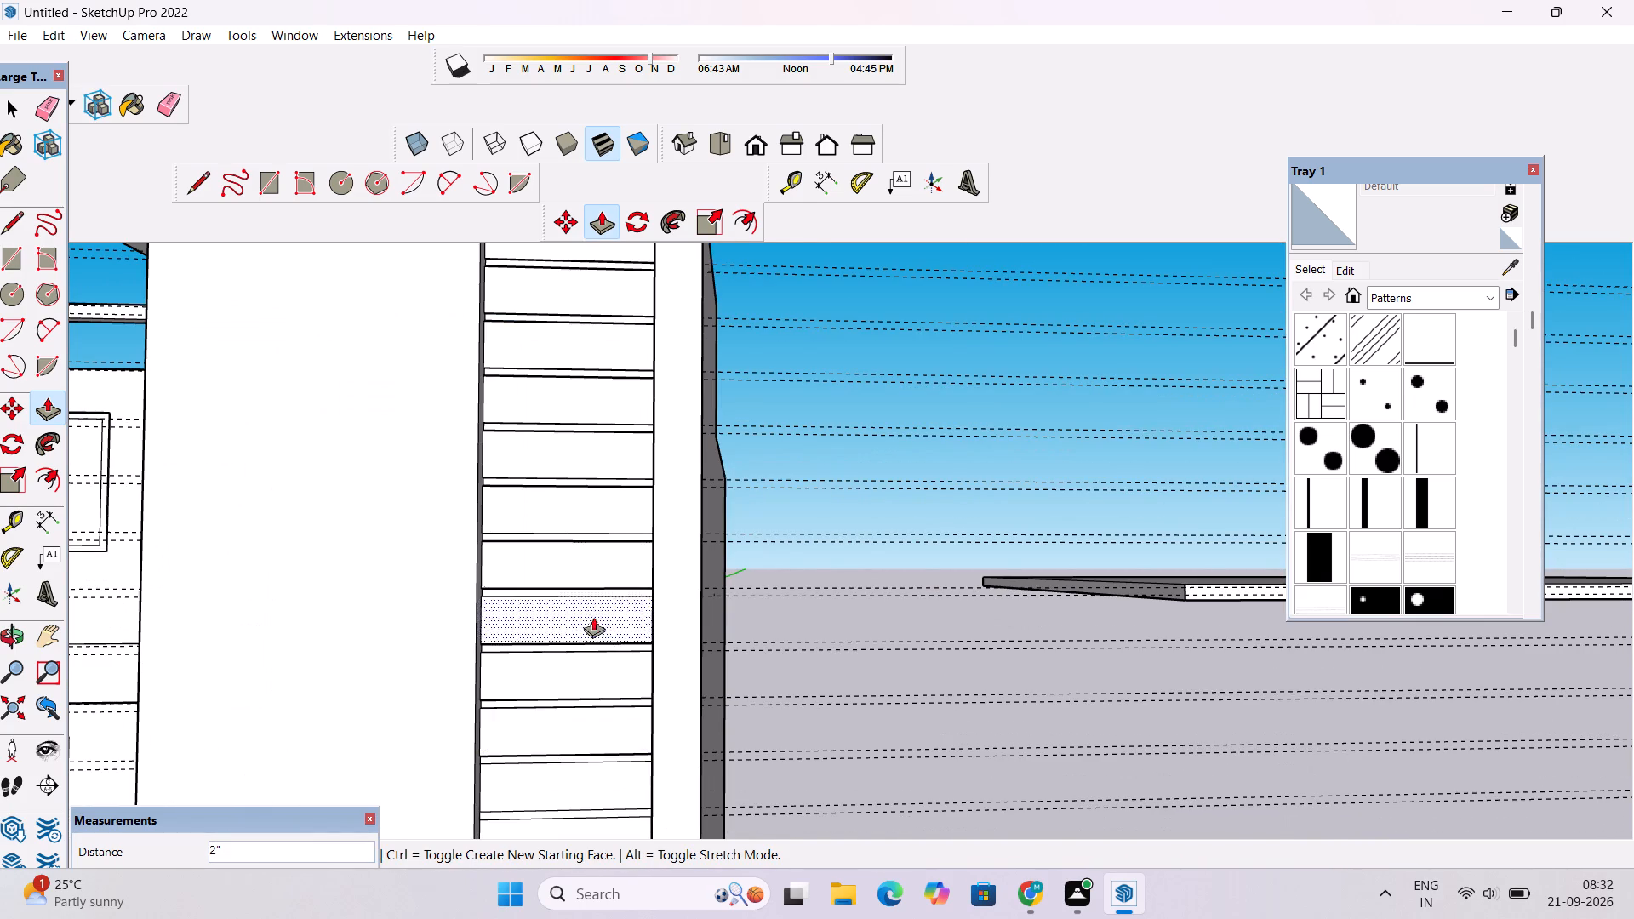
scroll(592, 585, "down", 7)
scroll(599, 734, "up", 9)
left_click(603, 638)
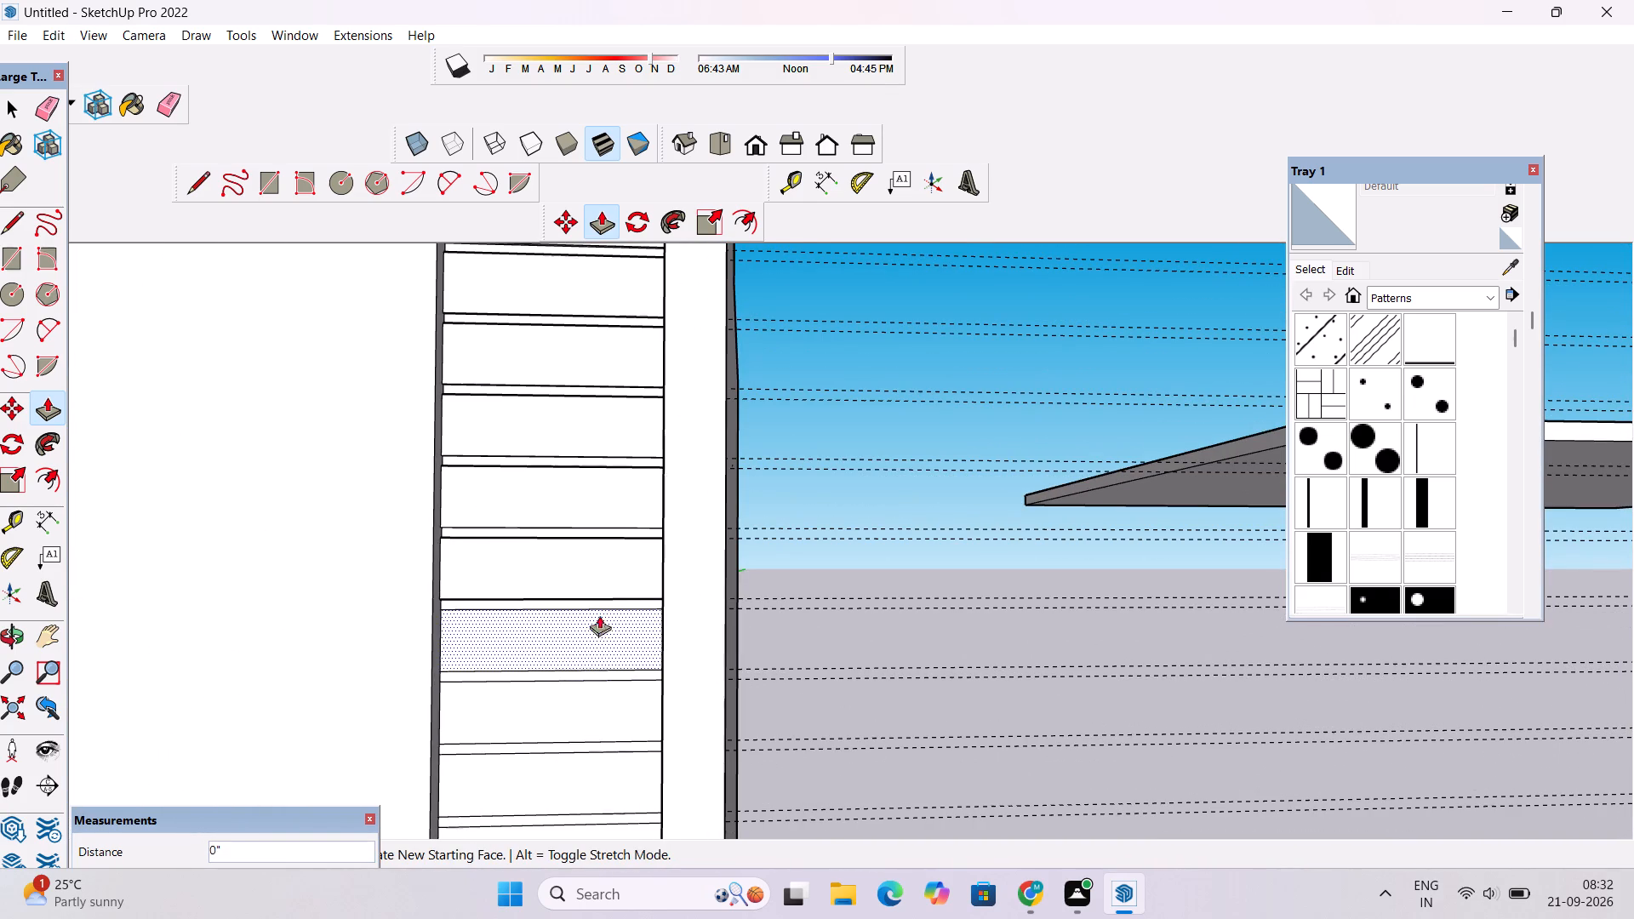
left_click(603, 569)
left_click(620, 718)
left_click(614, 642)
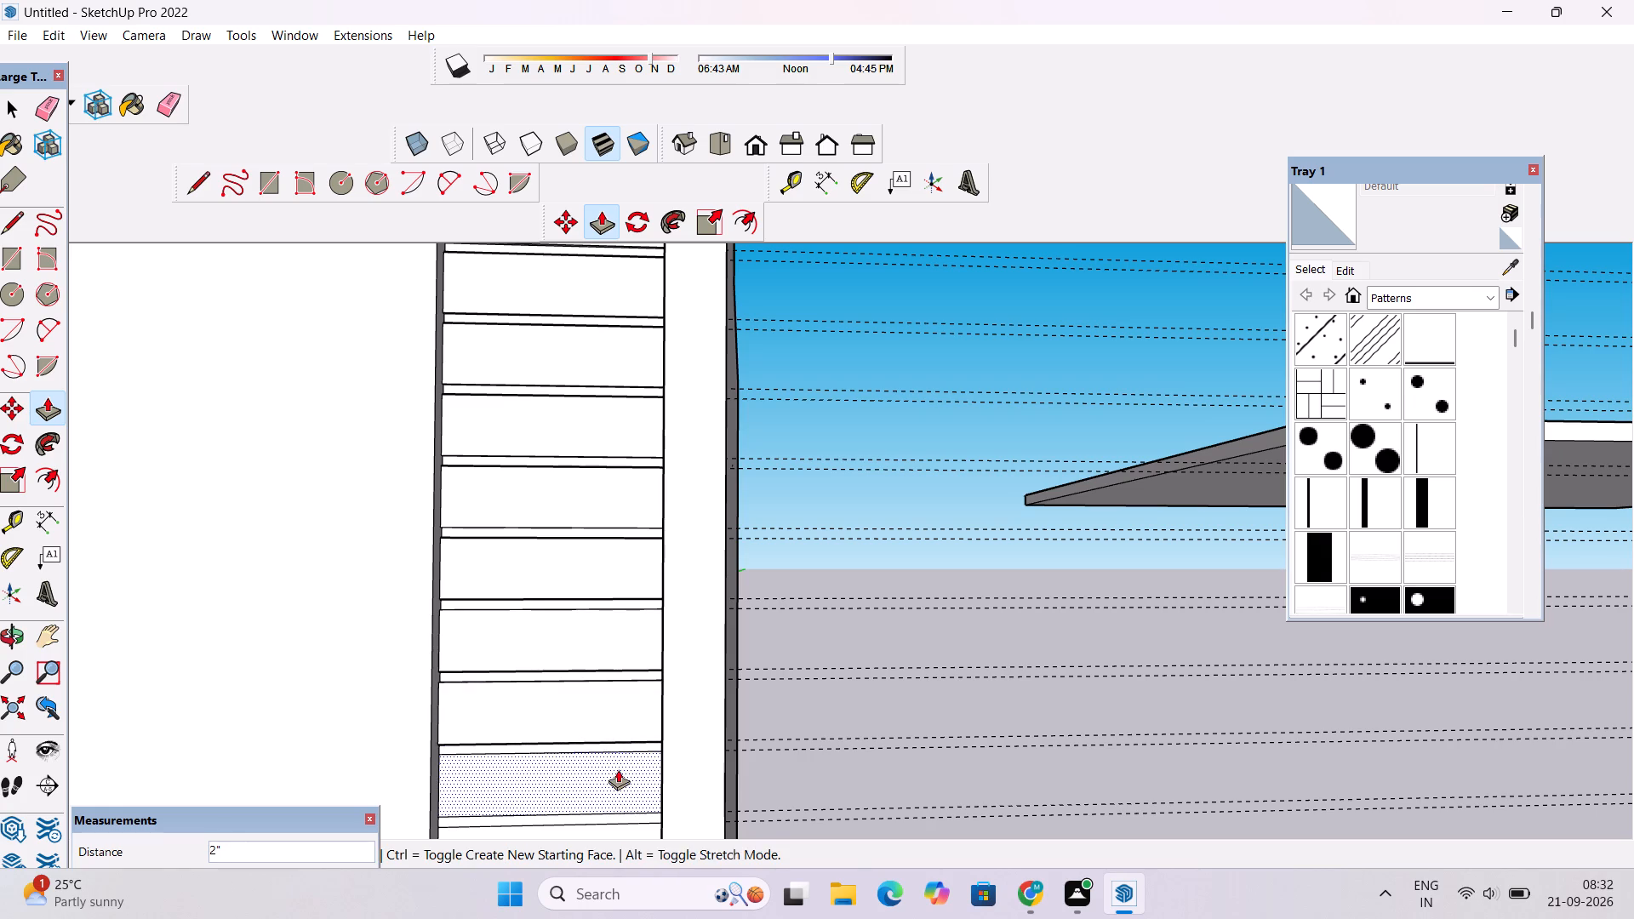
left_click(618, 769)
left_click(613, 710)
Extrude the fourteenth to seventeenth panels from the top of the strip outward 2", flush with the panels above.
scroll(574, 618, "down", 6)
scroll(596, 789, "up", 8)
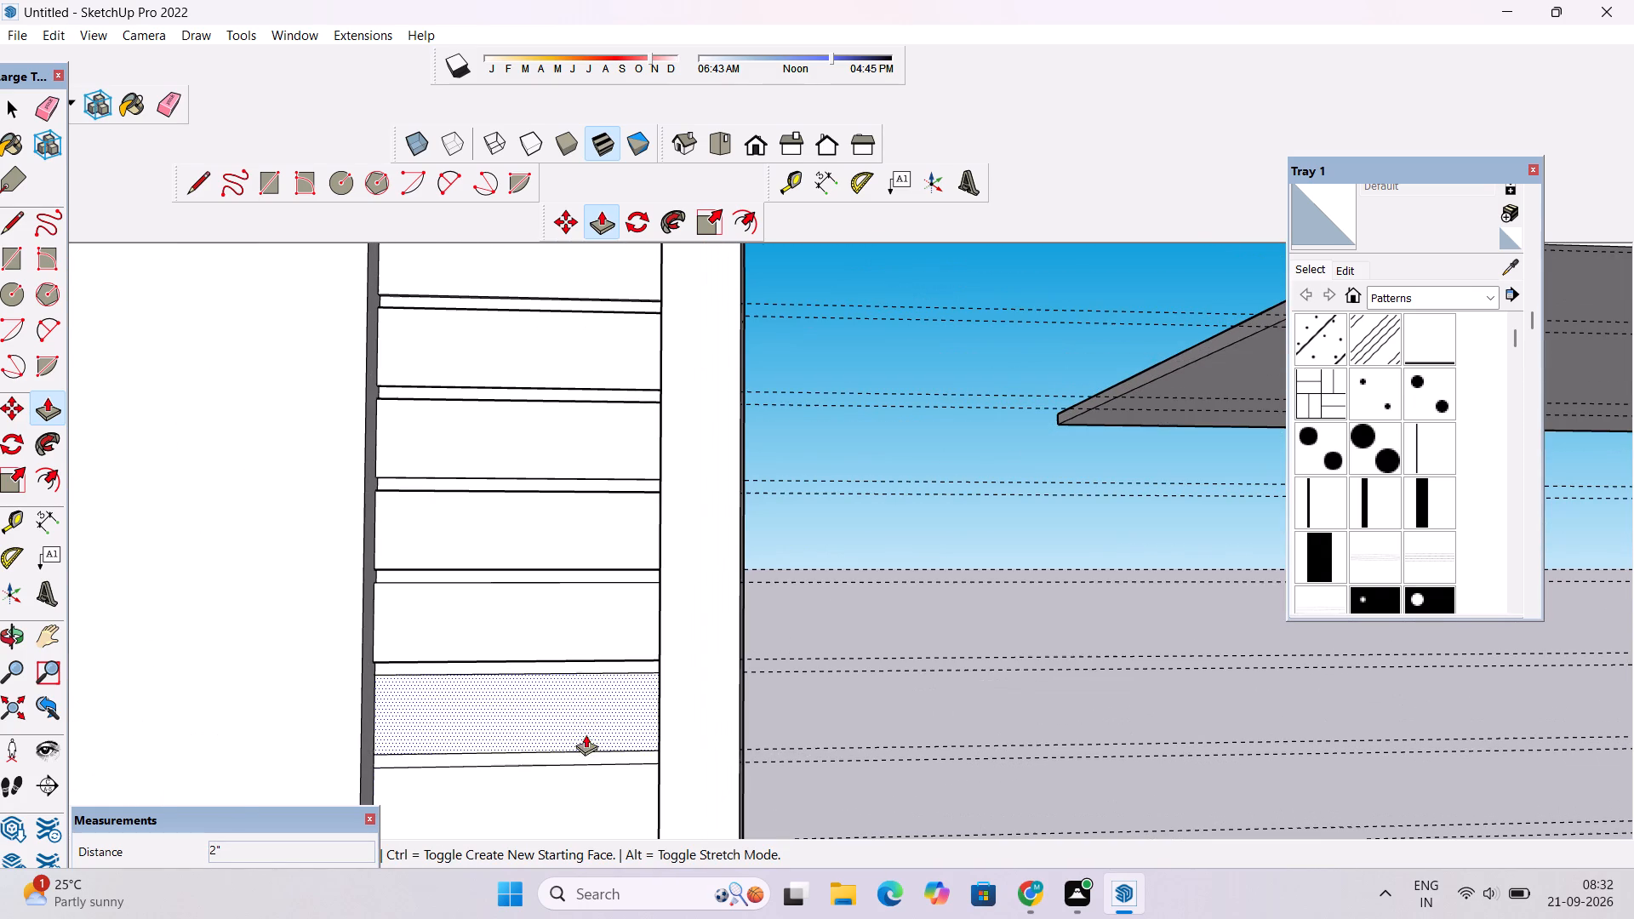
left_click(586, 716)
left_click(589, 632)
scroll(574, 553, "down", 7)
scroll(598, 781, "up", 4)
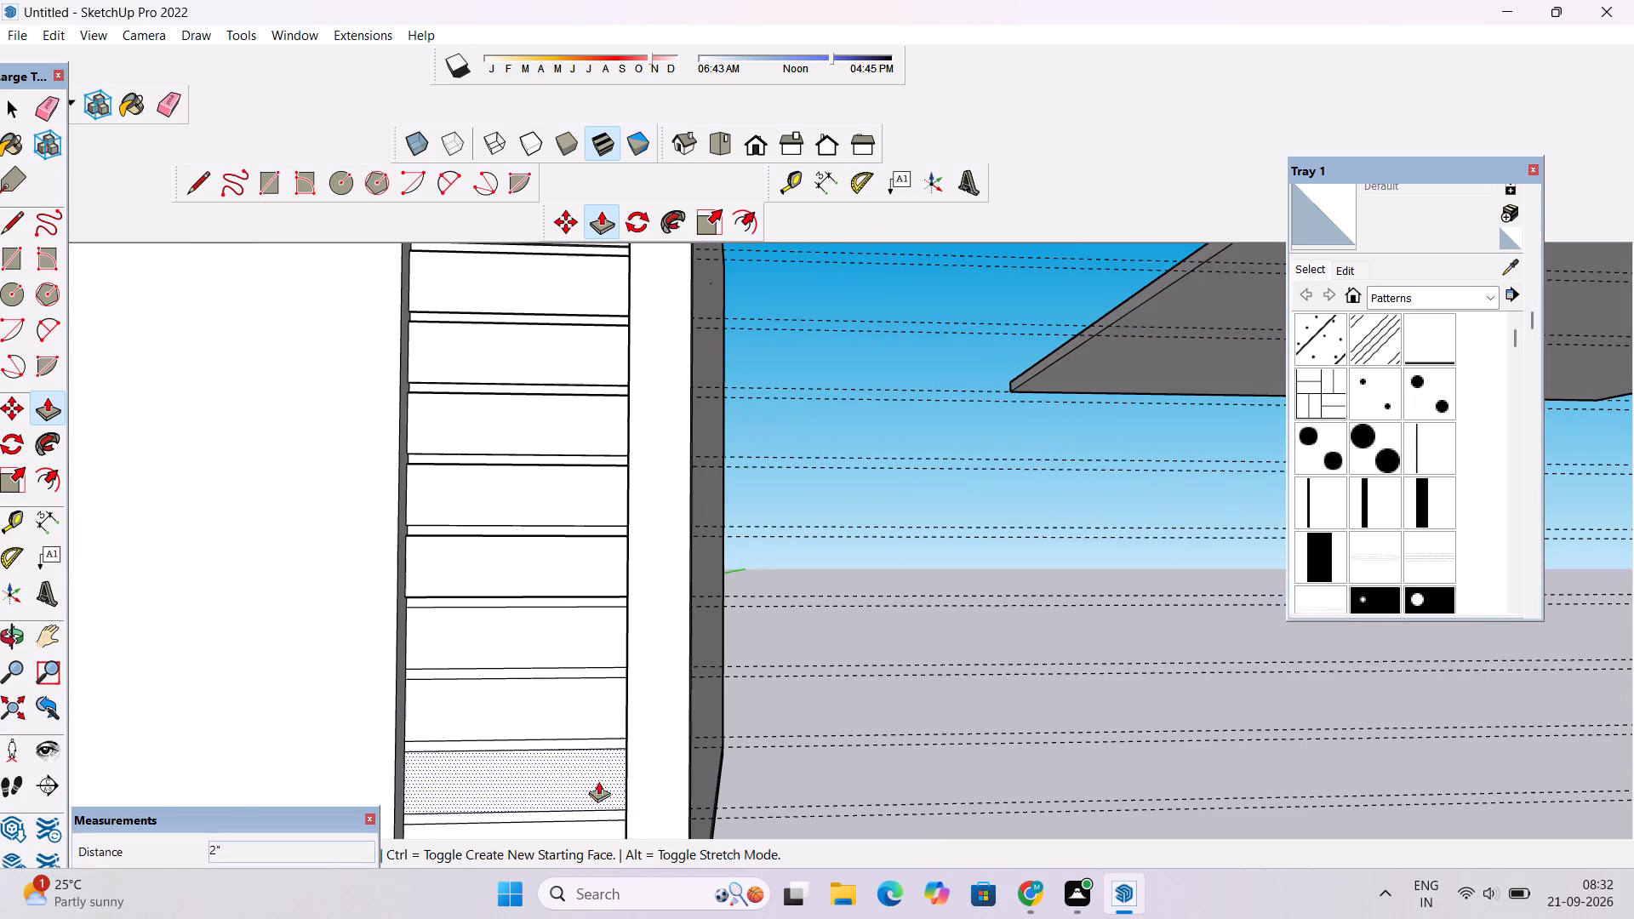
left_click(583, 630)
left_click(595, 562)
scroll(595, 560, "down", 4)
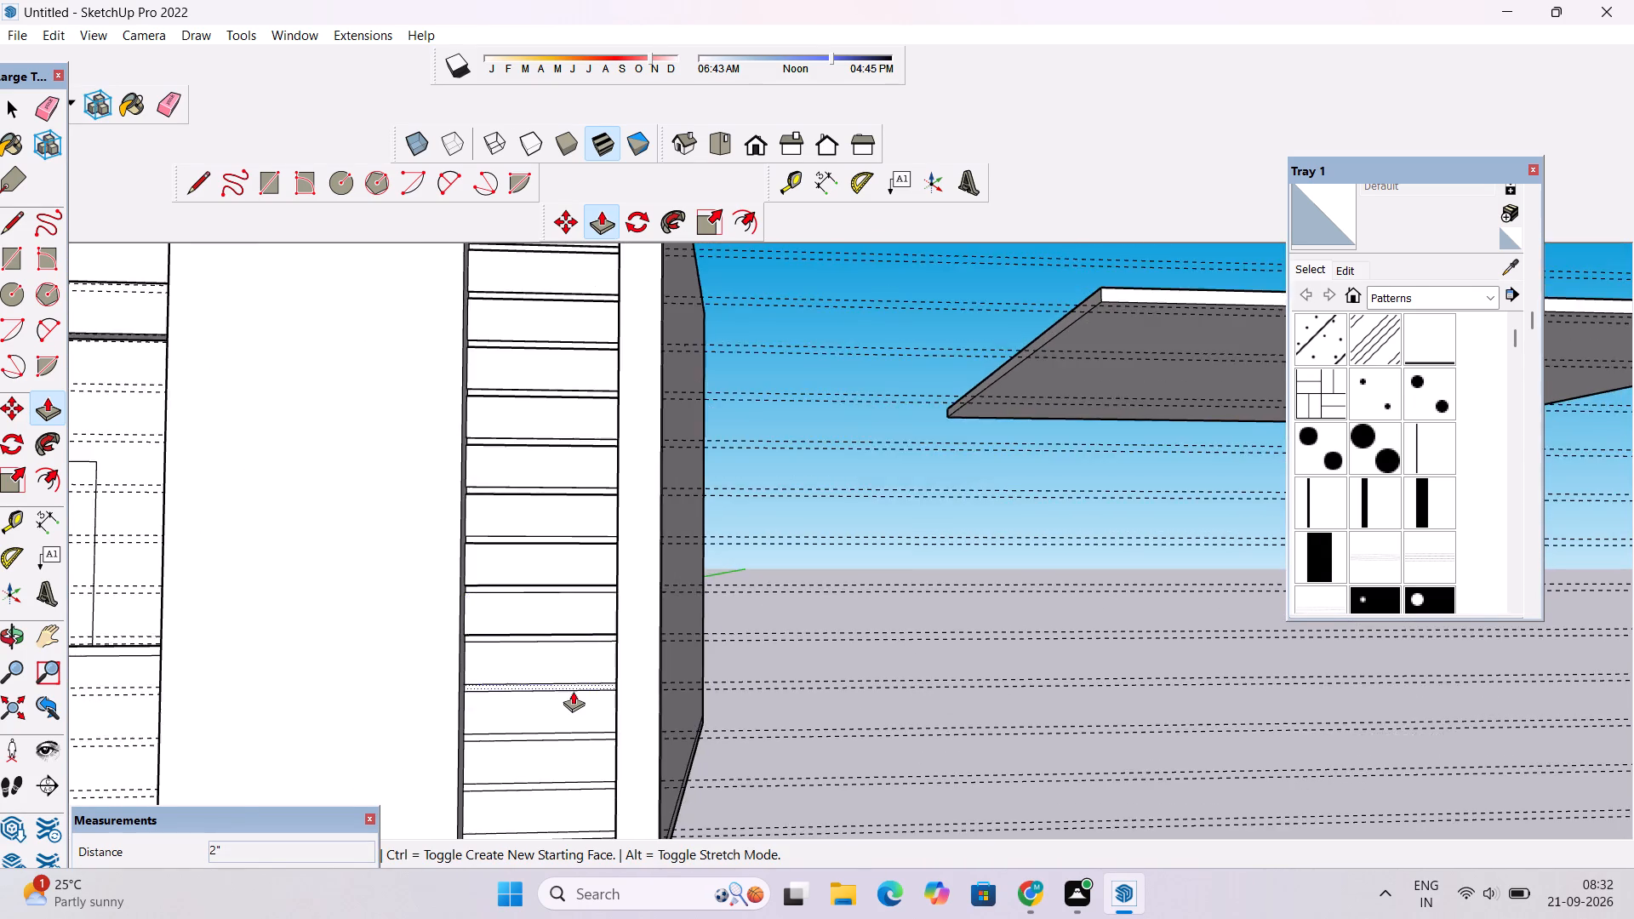
scroll(573, 691, "up", 3)
left_click(579, 639)
left_click(591, 583)
left_click(592, 733)
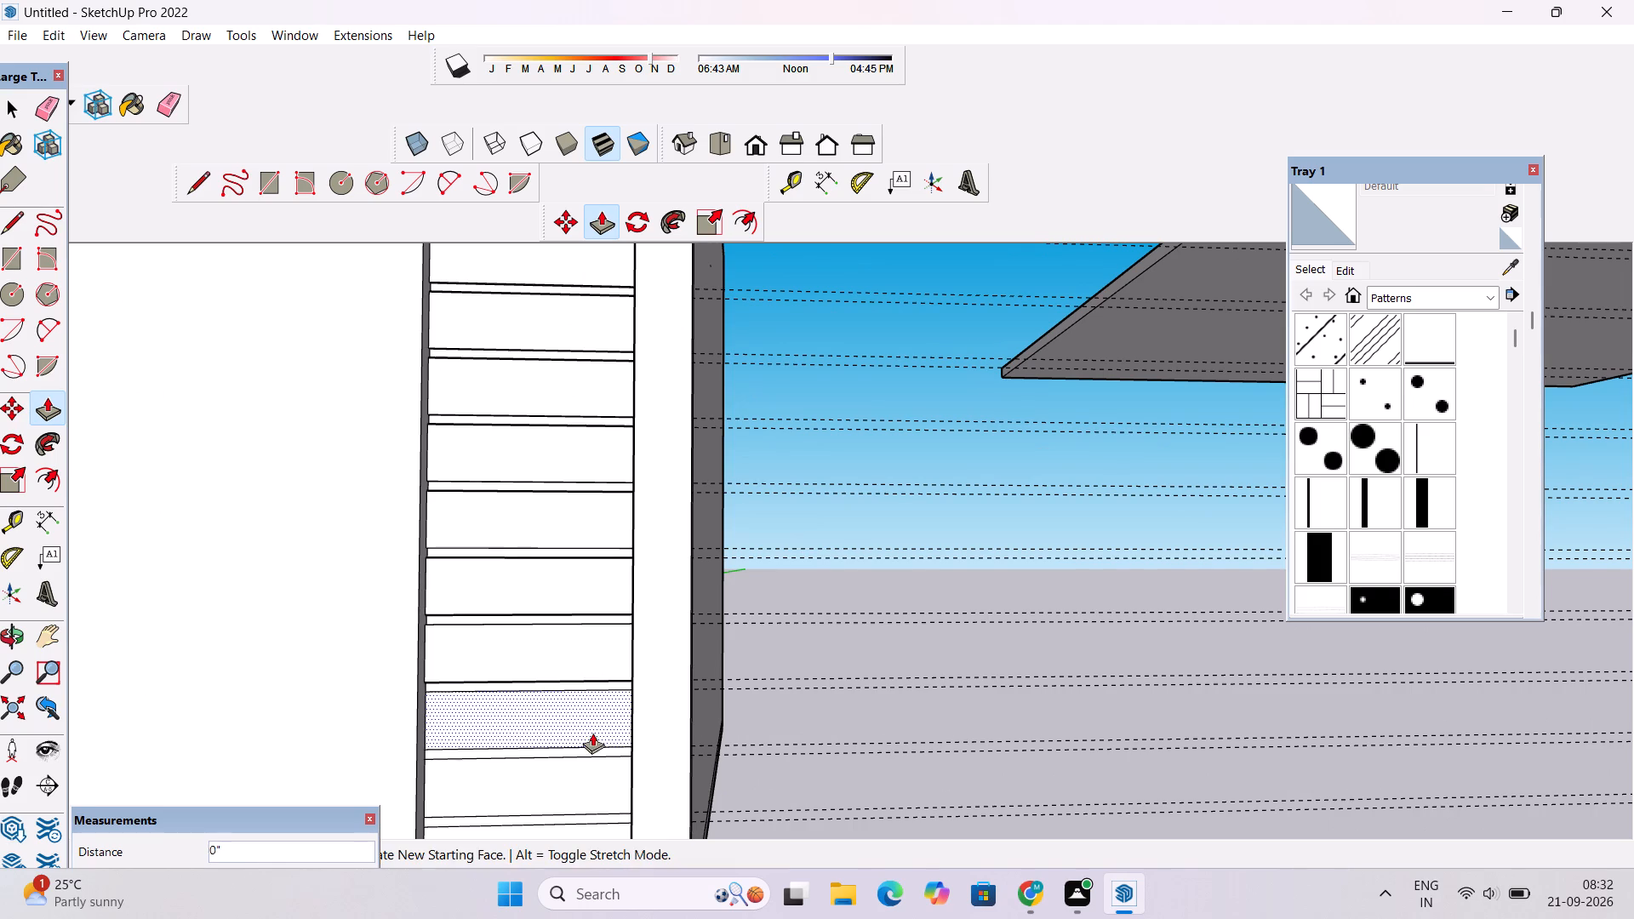
left_click(591, 642)
Extrude the last three panels at the base of the tower strip outward 2", flush with the panels above.
scroll(555, 596, "down", 6)
scroll(539, 790, "up", 5)
left_click(564, 642)
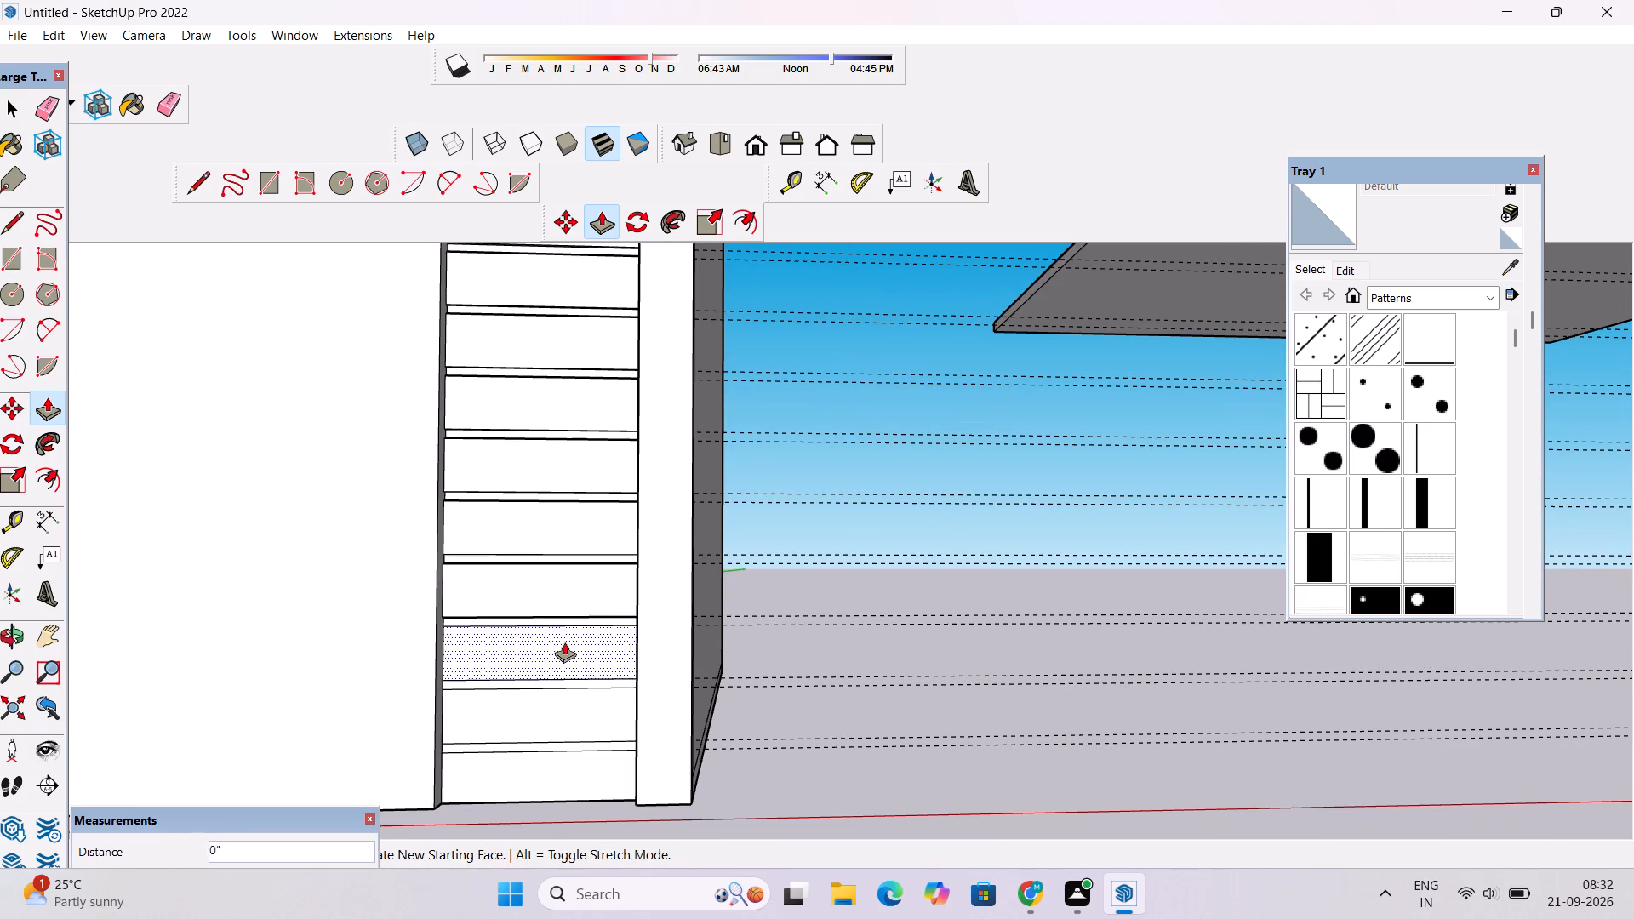
left_click(577, 584)
left_click(573, 708)
left_click(578, 639)
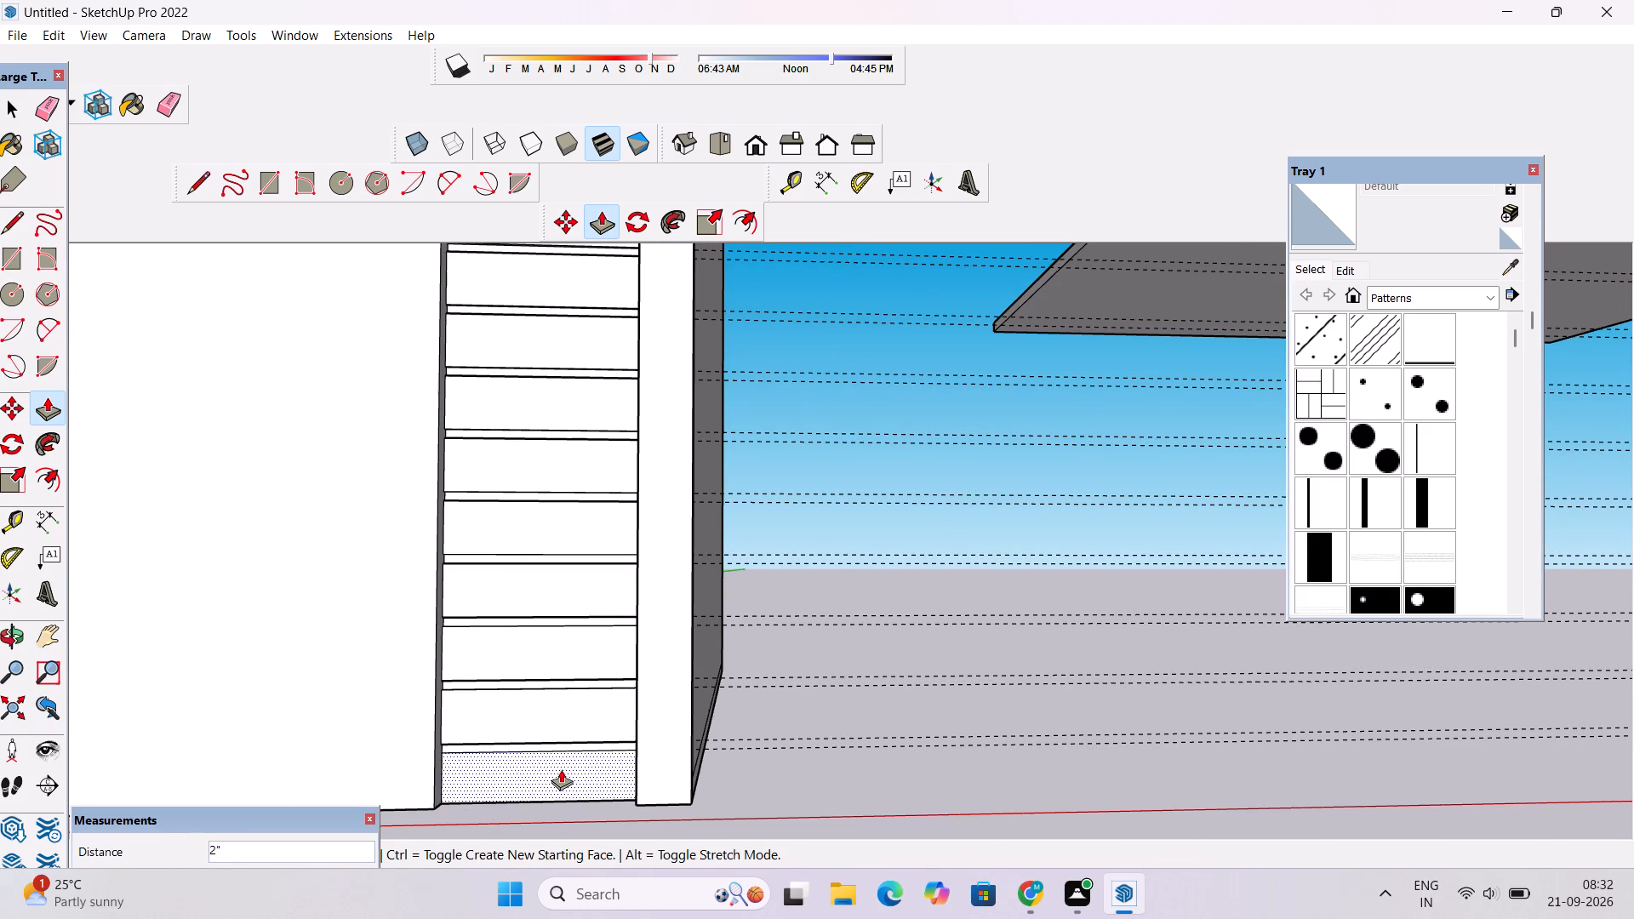
left_click(561, 769)
left_click(572, 694)
Erase all the horizontal construction guides running across the house and tower.
key("o")
scroll(545, 725, "down", 5)
left_click_drag(451, 705, 976, 710)
scroll(969, 682, "down", 6)
left_click_drag(794, 707, 876, 733)
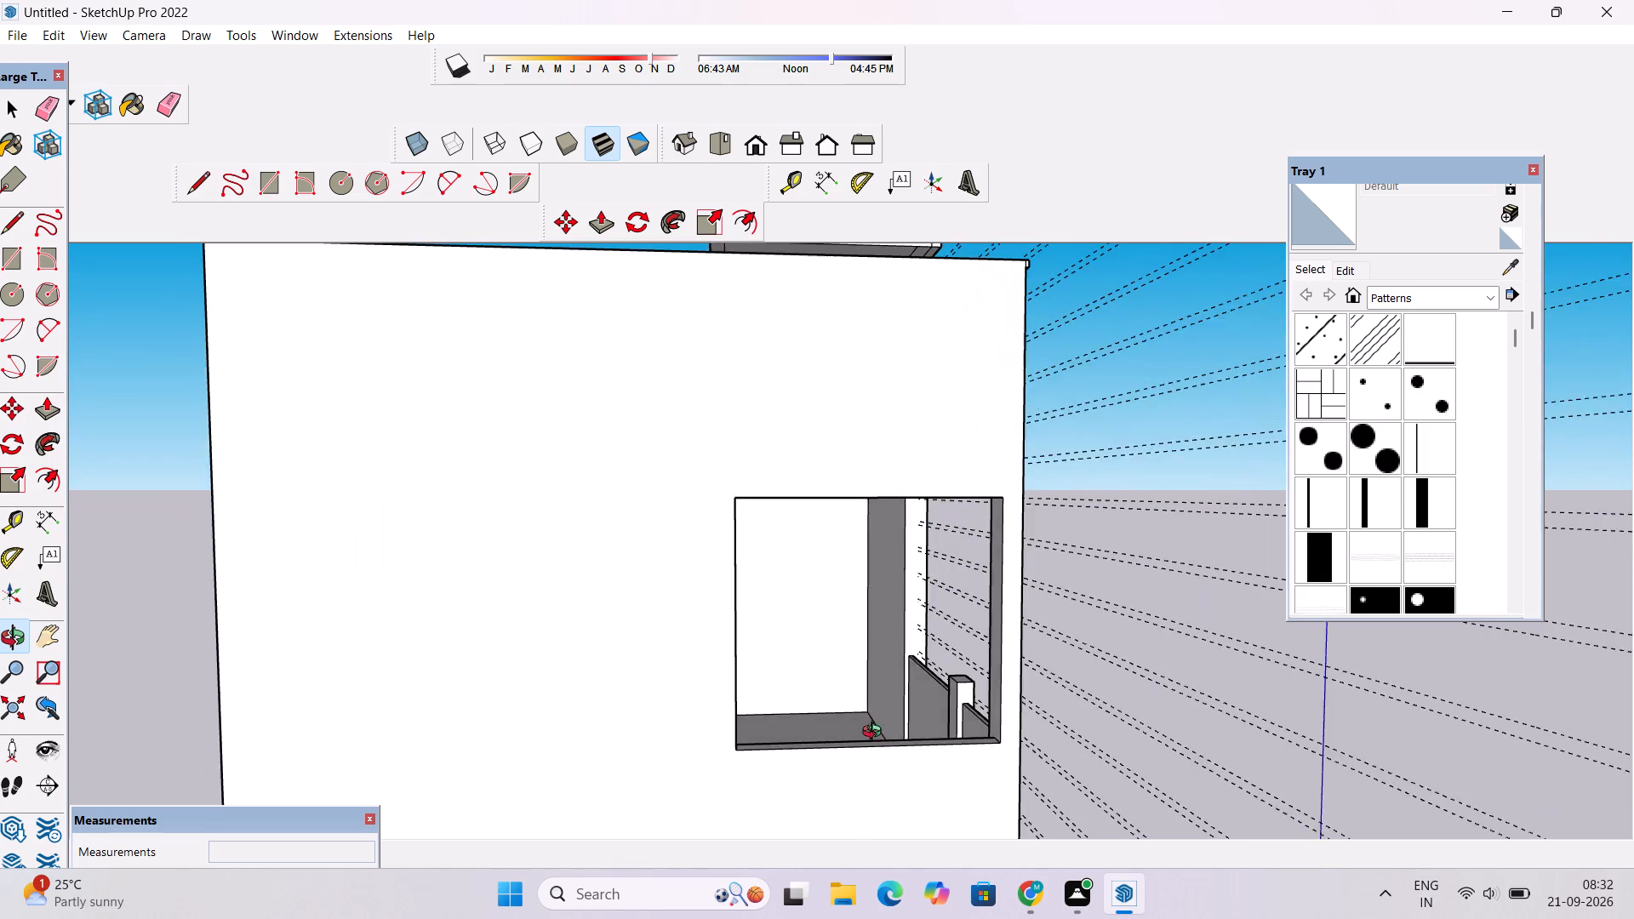
left_click_drag(876, 733, 535, 743)
scroll(534, 734, "down", 5)
left_click_drag(736, 734, 643, 739)
scroll(559, 719, "down", 8)
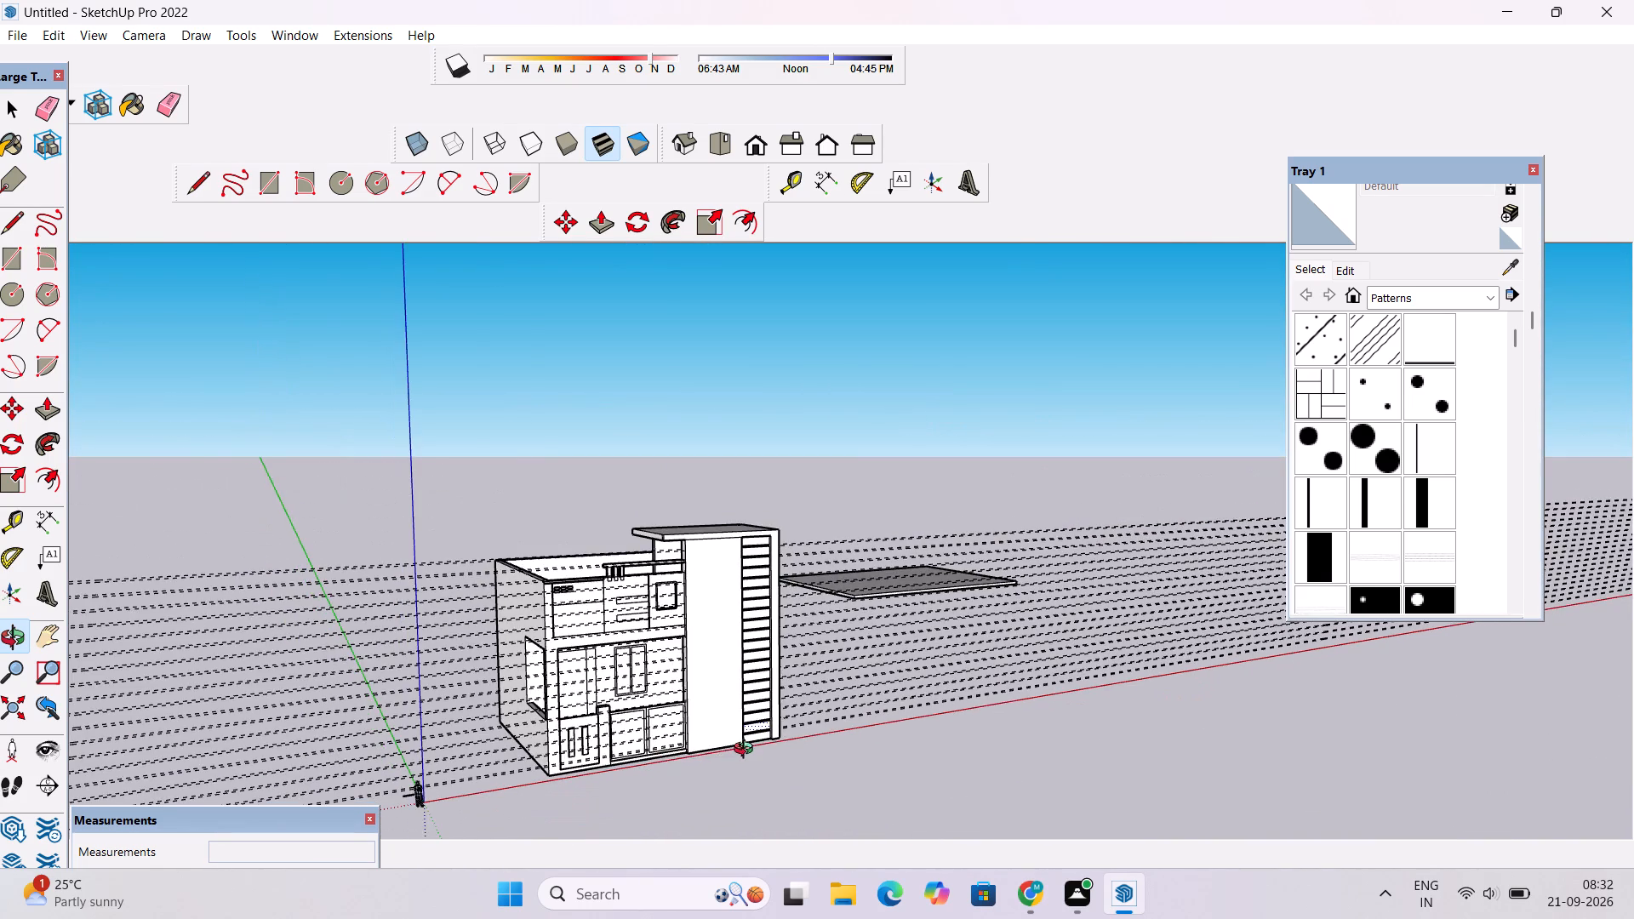
scroll(747, 751, "down", 5)
left_click_drag(771, 744, 610, 765, "shift")
left_click_drag(678, 815, 579, 787)
scroll(569, 781, "down", 6)
left_click_drag(570, 768, 570, 709, "shift")
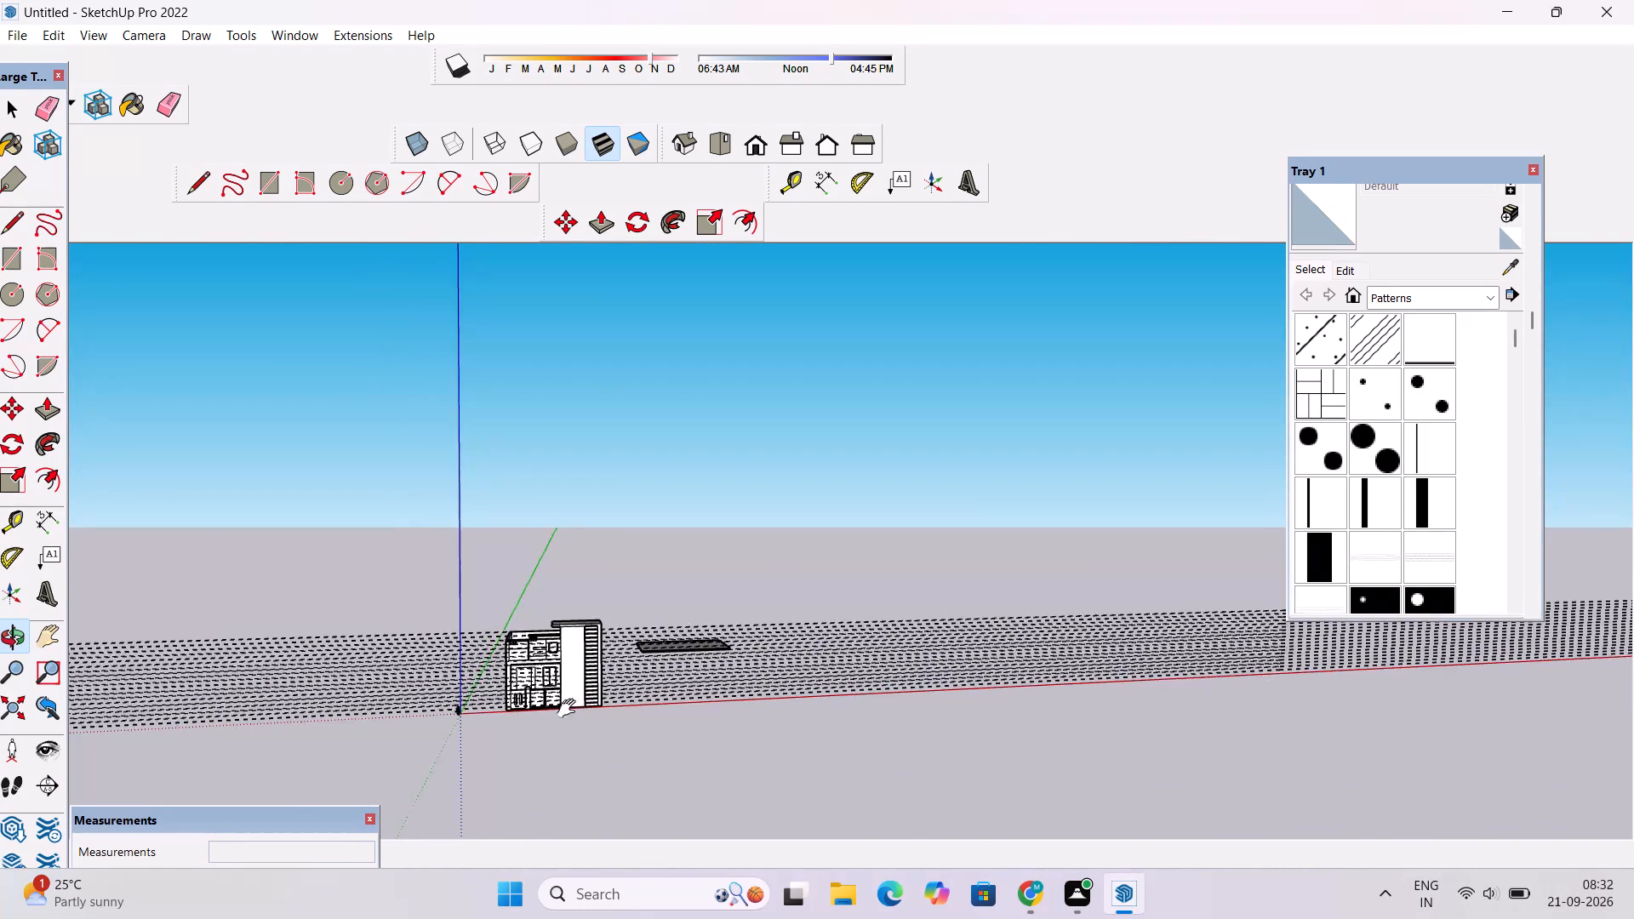
scroll(570, 709, "up", 4)
key("e")
left_click_drag(237, 555, 263, 664)
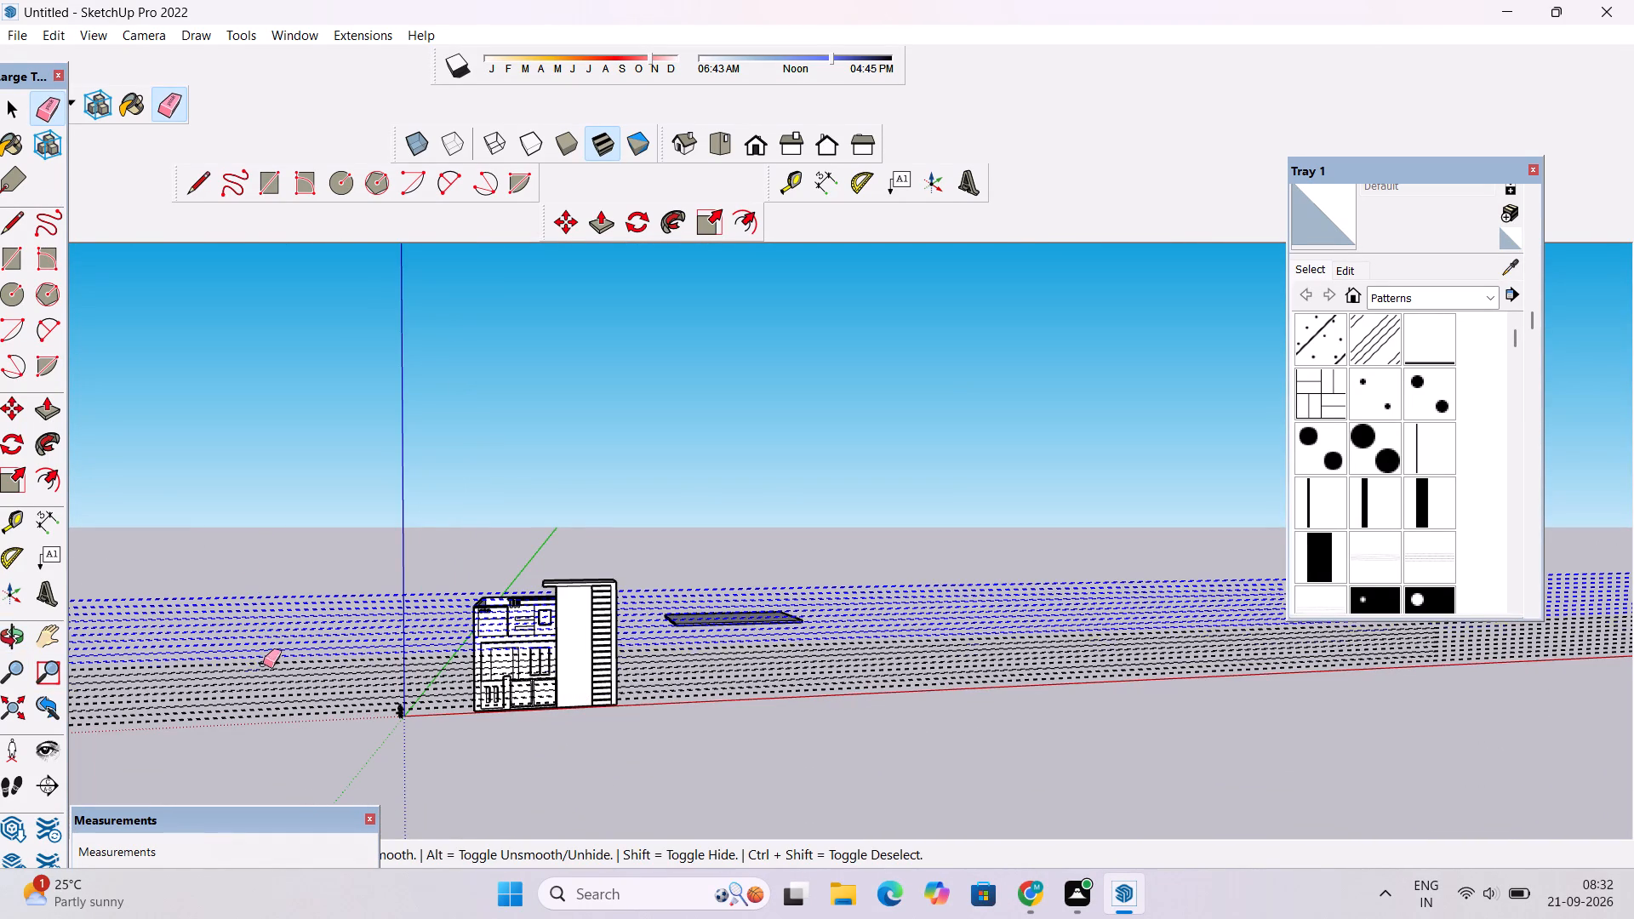
left_click_drag(263, 664, 290, 775)
Examine the house's front elevation and the tower's grooved strip from several angles.
key("o")
scroll(634, 769, "up", 9)
left_click_drag(608, 772, 596, 868)
scroll(431, 622, "up", 5)
left_click_drag(634, 691, 452, 688)
scroll(441, 662, "down", 5)
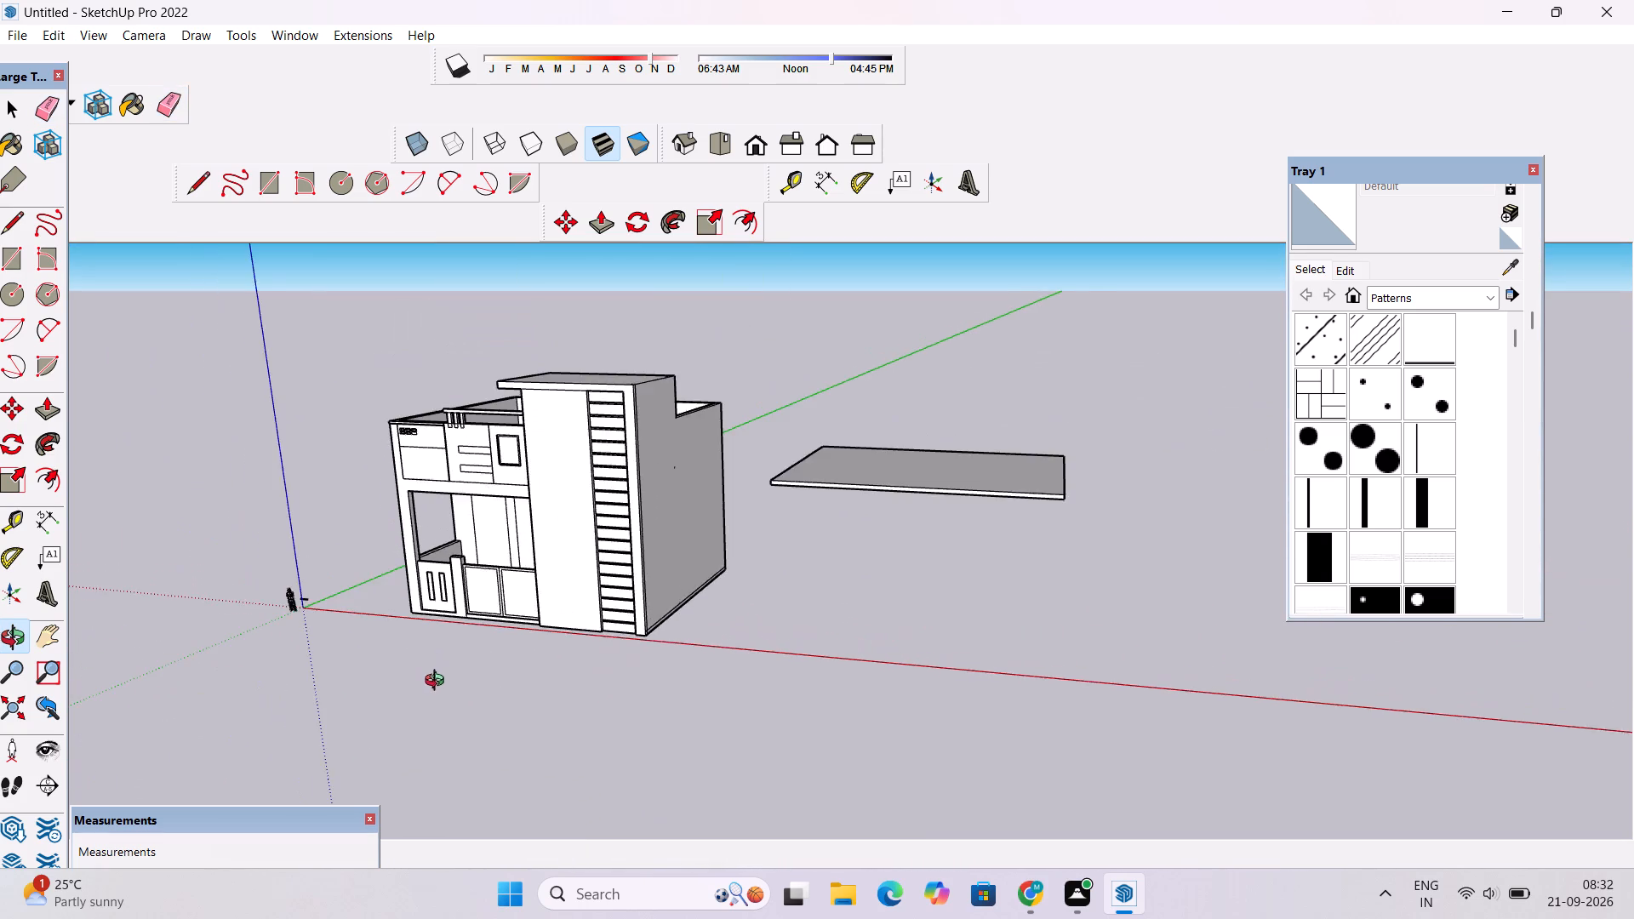
left_click_drag(438, 682, 590, 676)
scroll(602, 644, "down", 6)
left_click_drag(579, 661, 636, 597, "shift")
scroll(621, 505, "up", 9)
left_click_drag(661, 725, 628, 574)
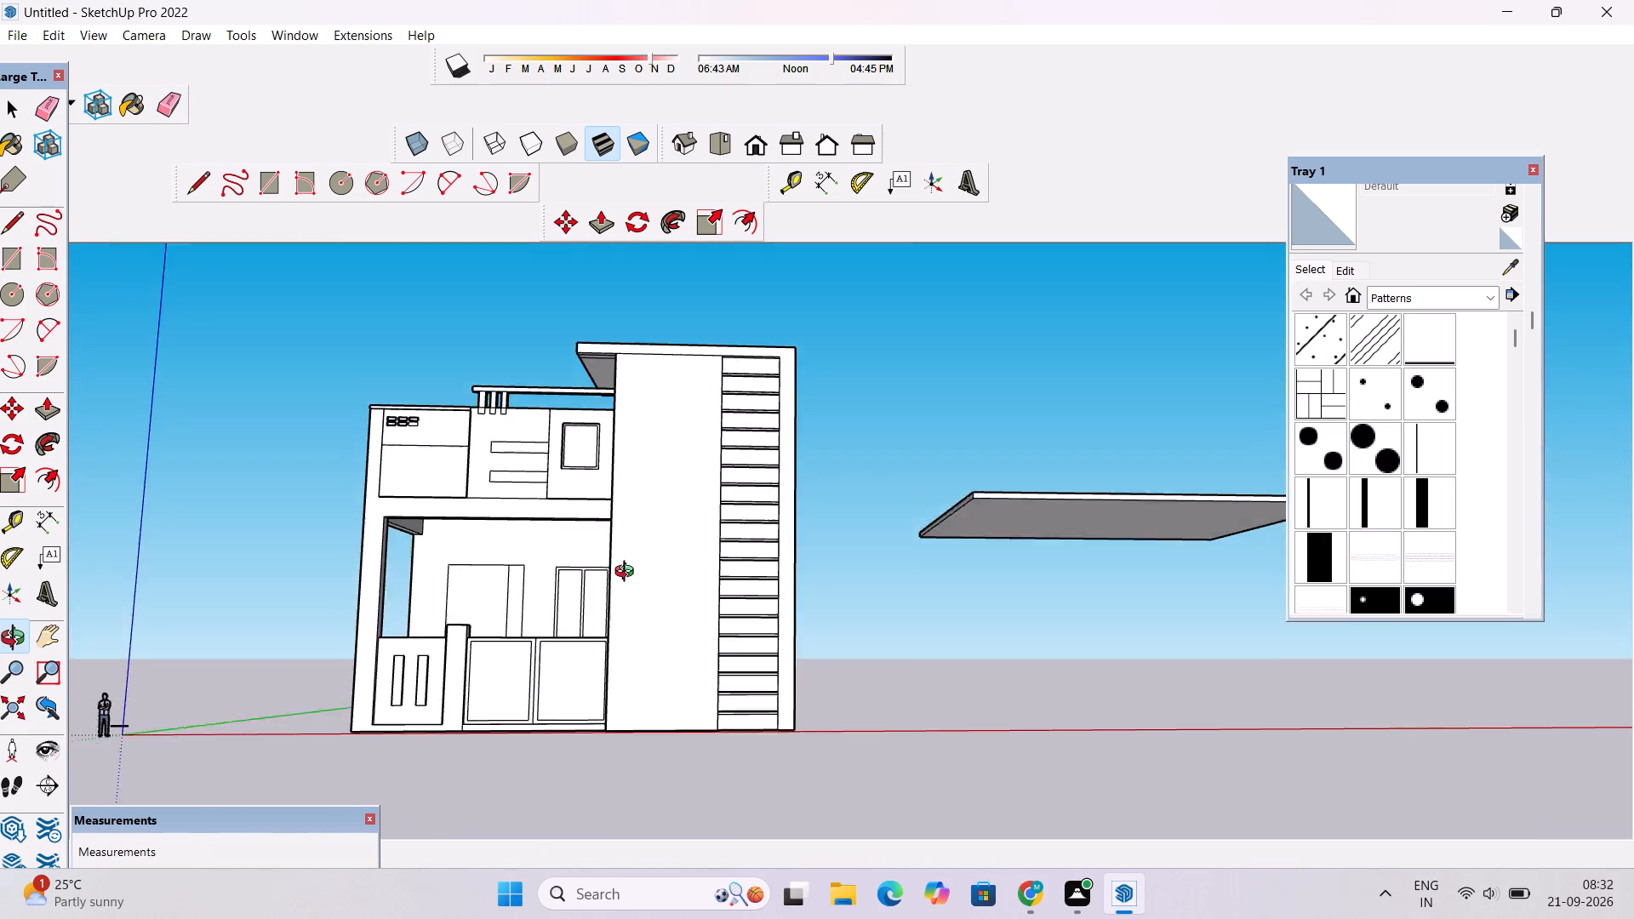
left_click_drag(628, 574, 627, 565)
scroll(625, 557, "up", 4)
scroll(625, 557, "down", 4)
left_click_drag(624, 555, 645, 634)
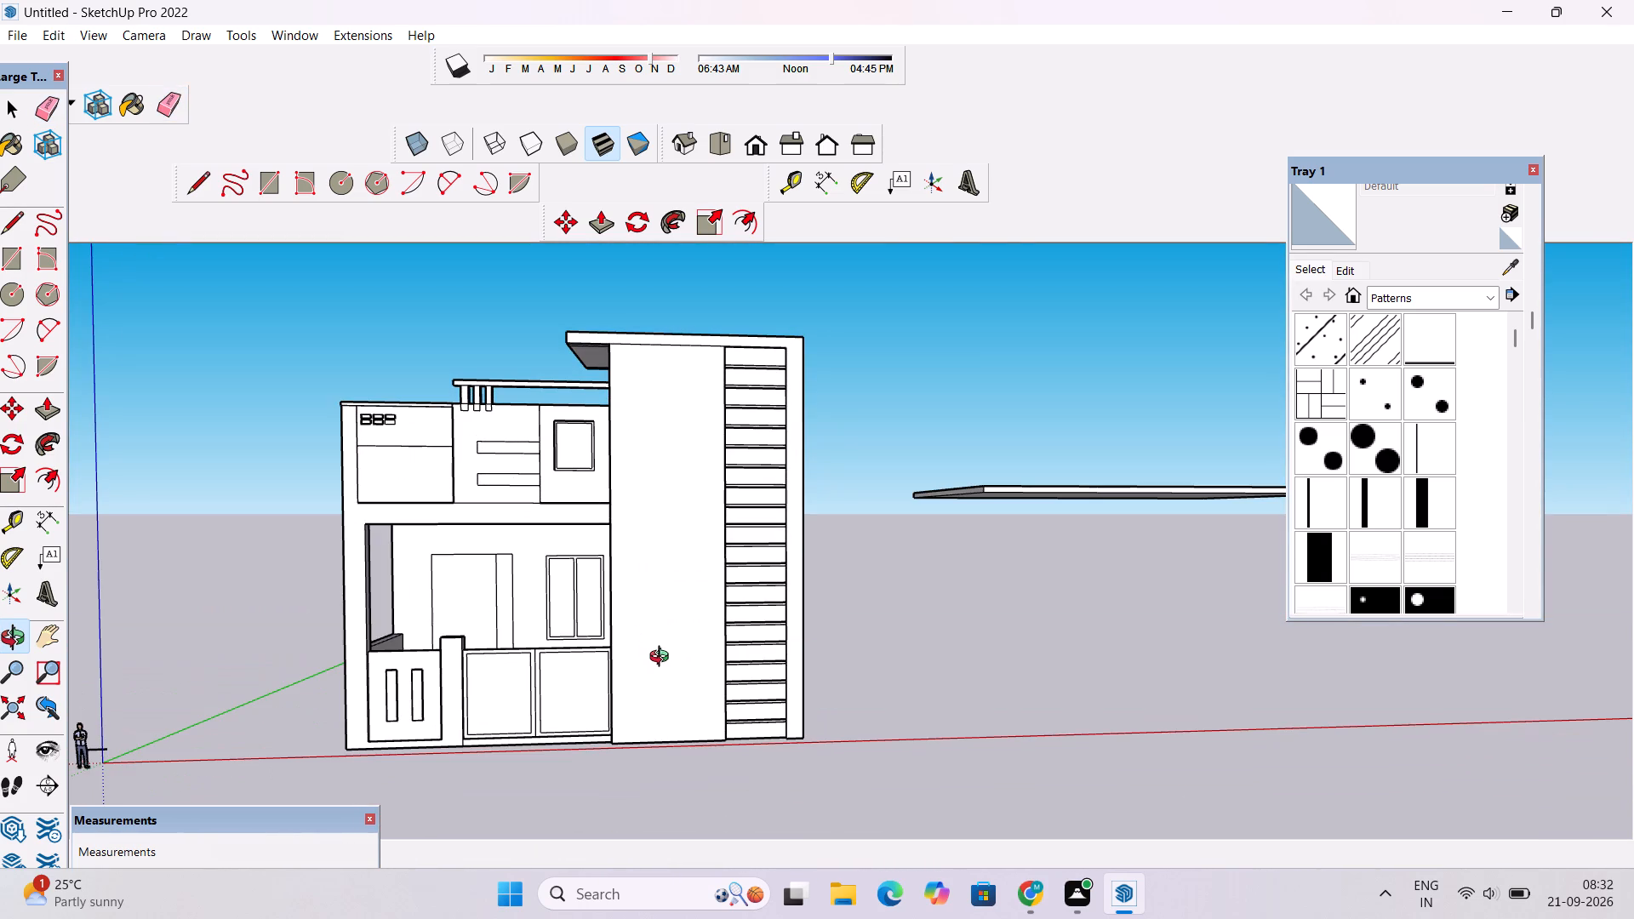
Examine the house's whole front elevation from several angles and distances, including the upper-floor wall.
scroll(664, 659, "up", 1)
scroll(664, 659, "down", 1)
scroll(664, 659, "up", 1)
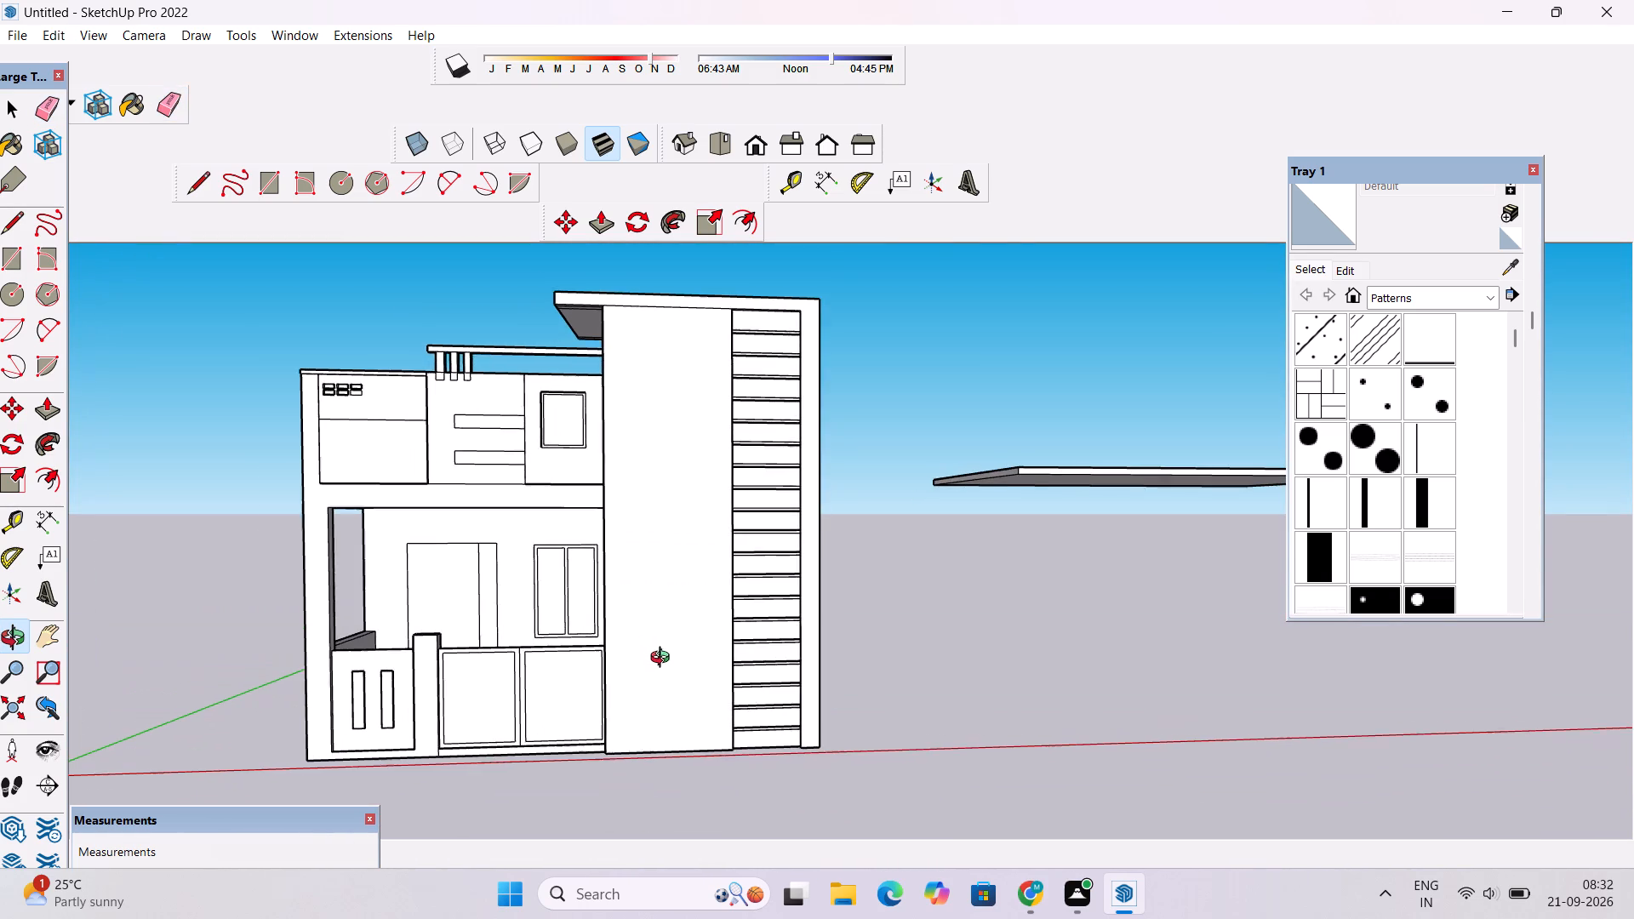
scroll(664, 659, "up", 1)
scroll(663, 652, "down", 4)
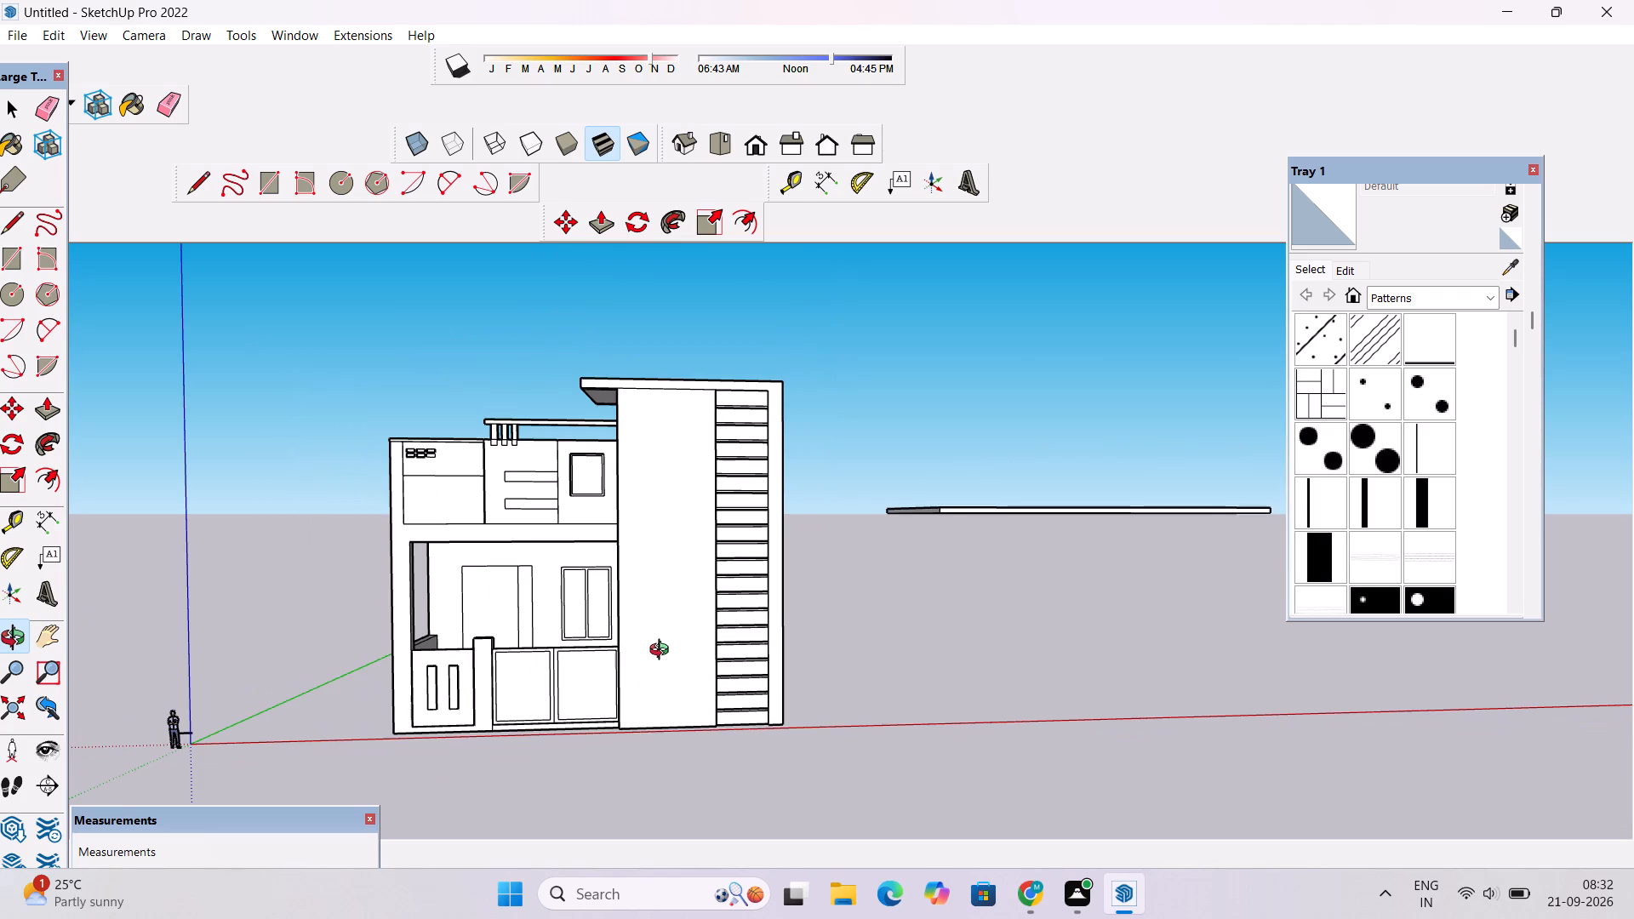
scroll(661, 654, "down", 4)
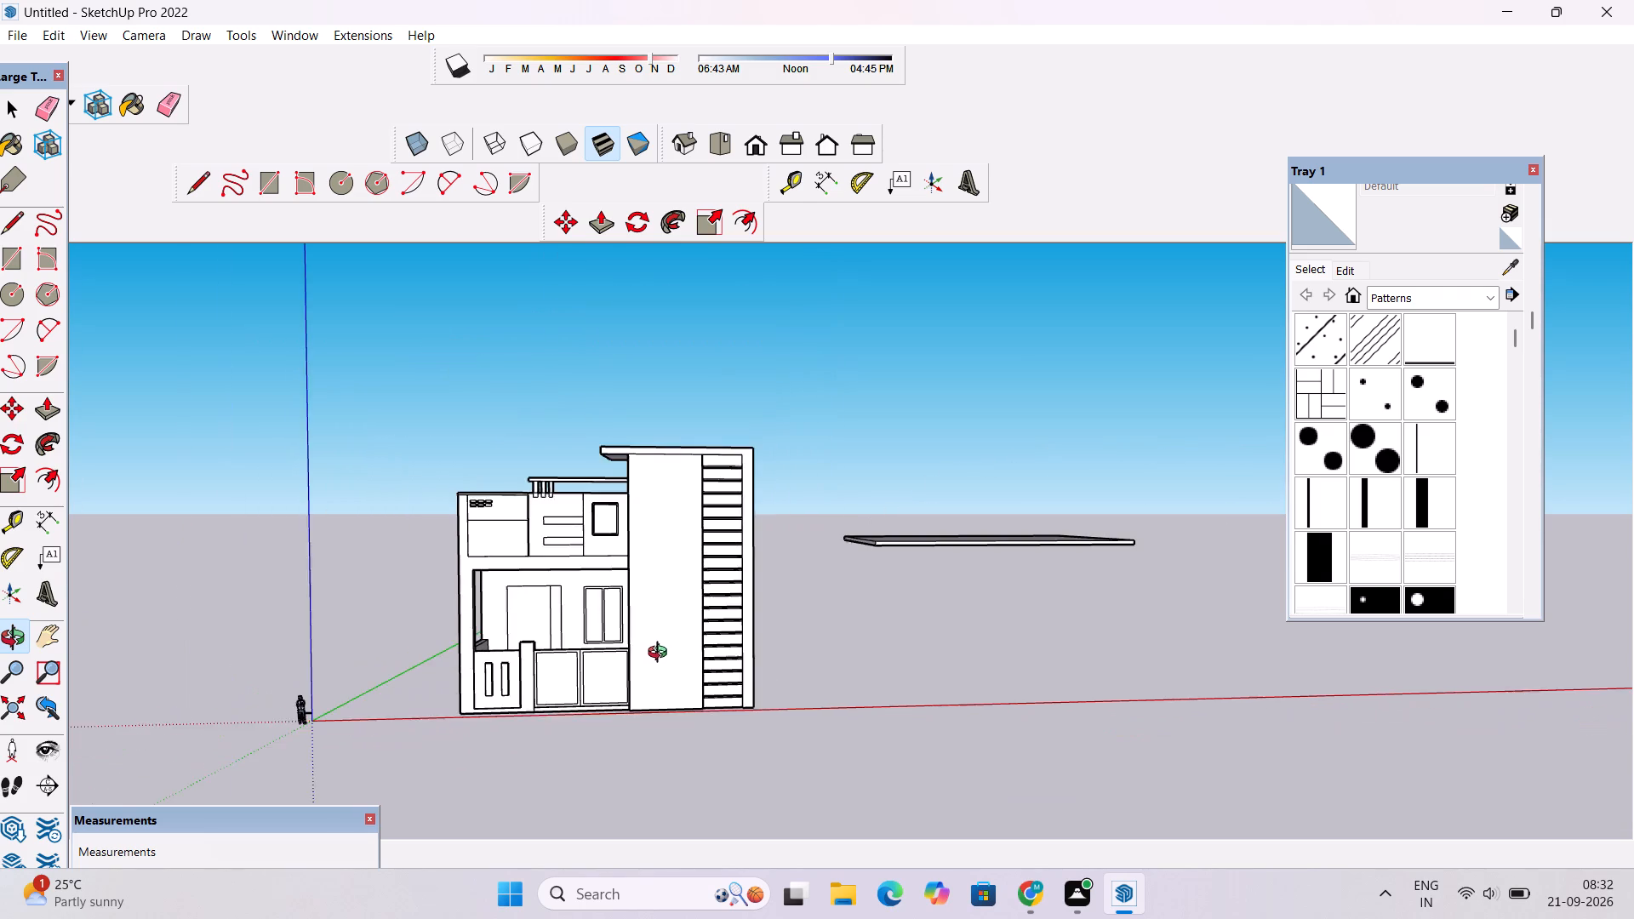
left_click_drag(705, 611, 704, 716)
scroll(680, 640, "up", 3)
left_click_drag(708, 668, 616, 616)
scroll(602, 599, "up", 4)
scroll(602, 599, "down", 2)
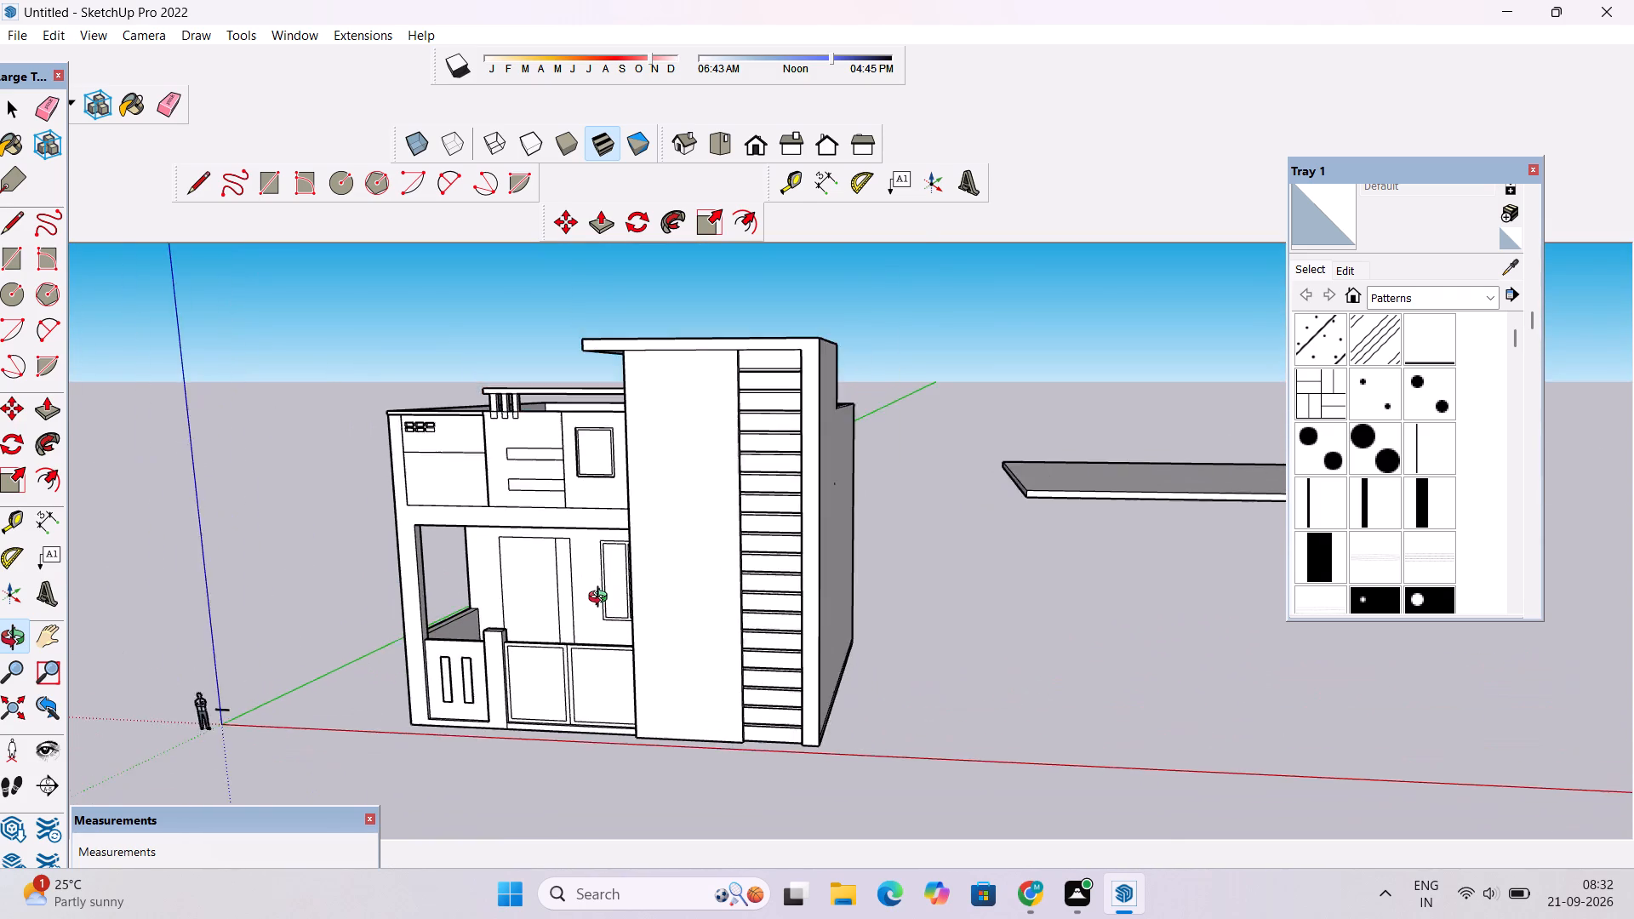
scroll(602, 599, "up", 6)
scroll(602, 599, "down", 4)
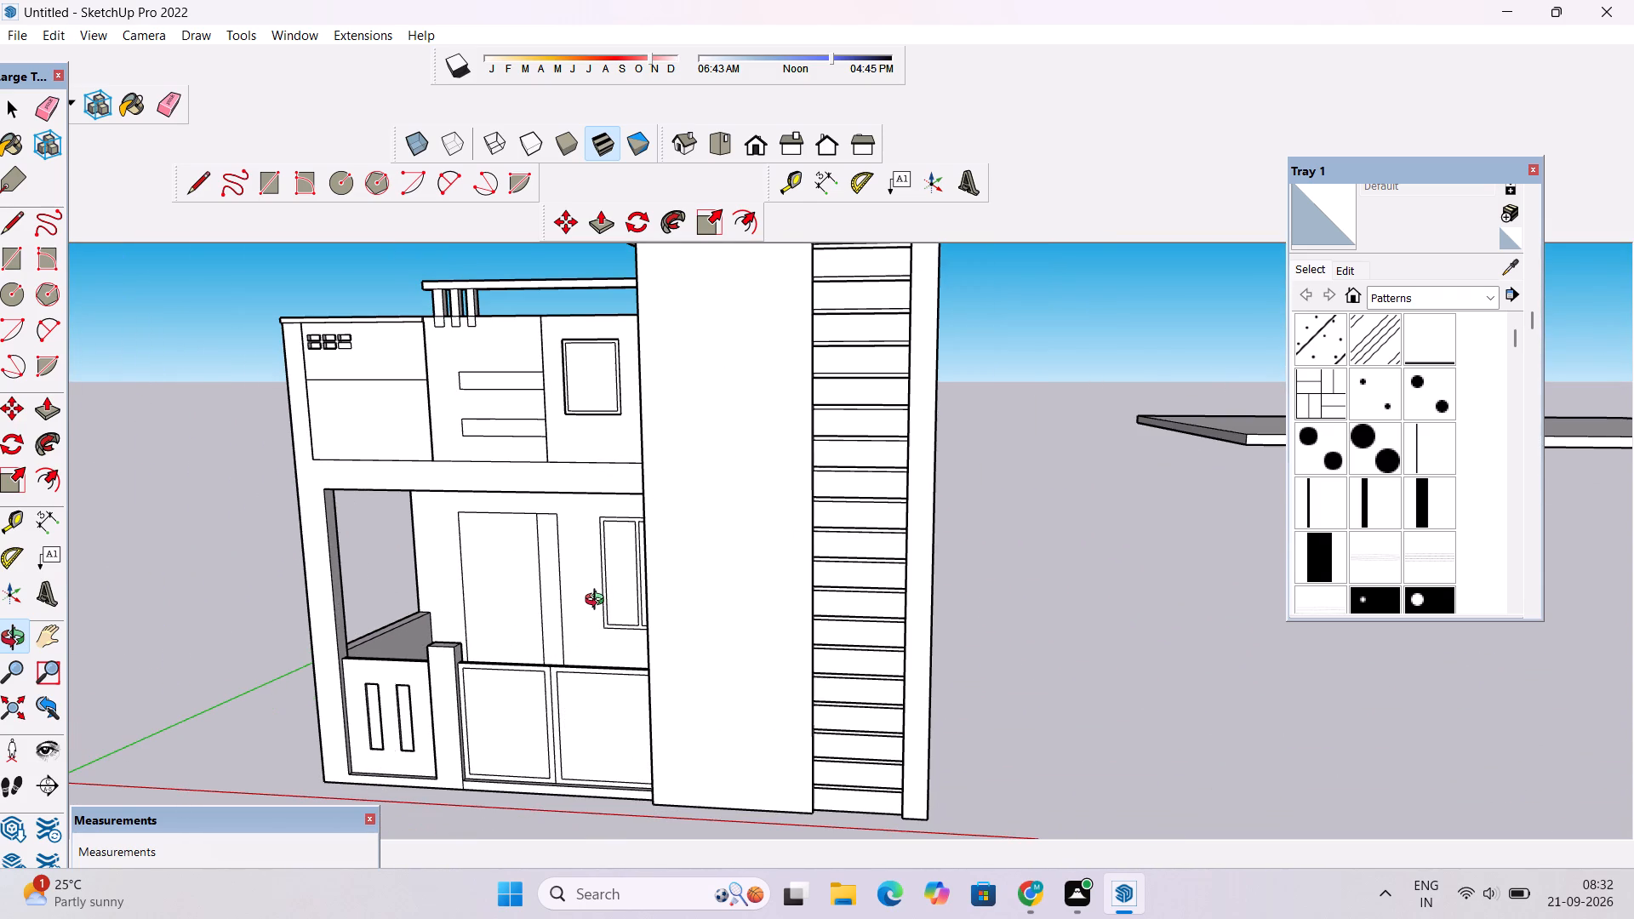
scroll(598, 602, "up", 2)
scroll(598, 602, "down", 4)
scroll(607, 676, "up", 3)
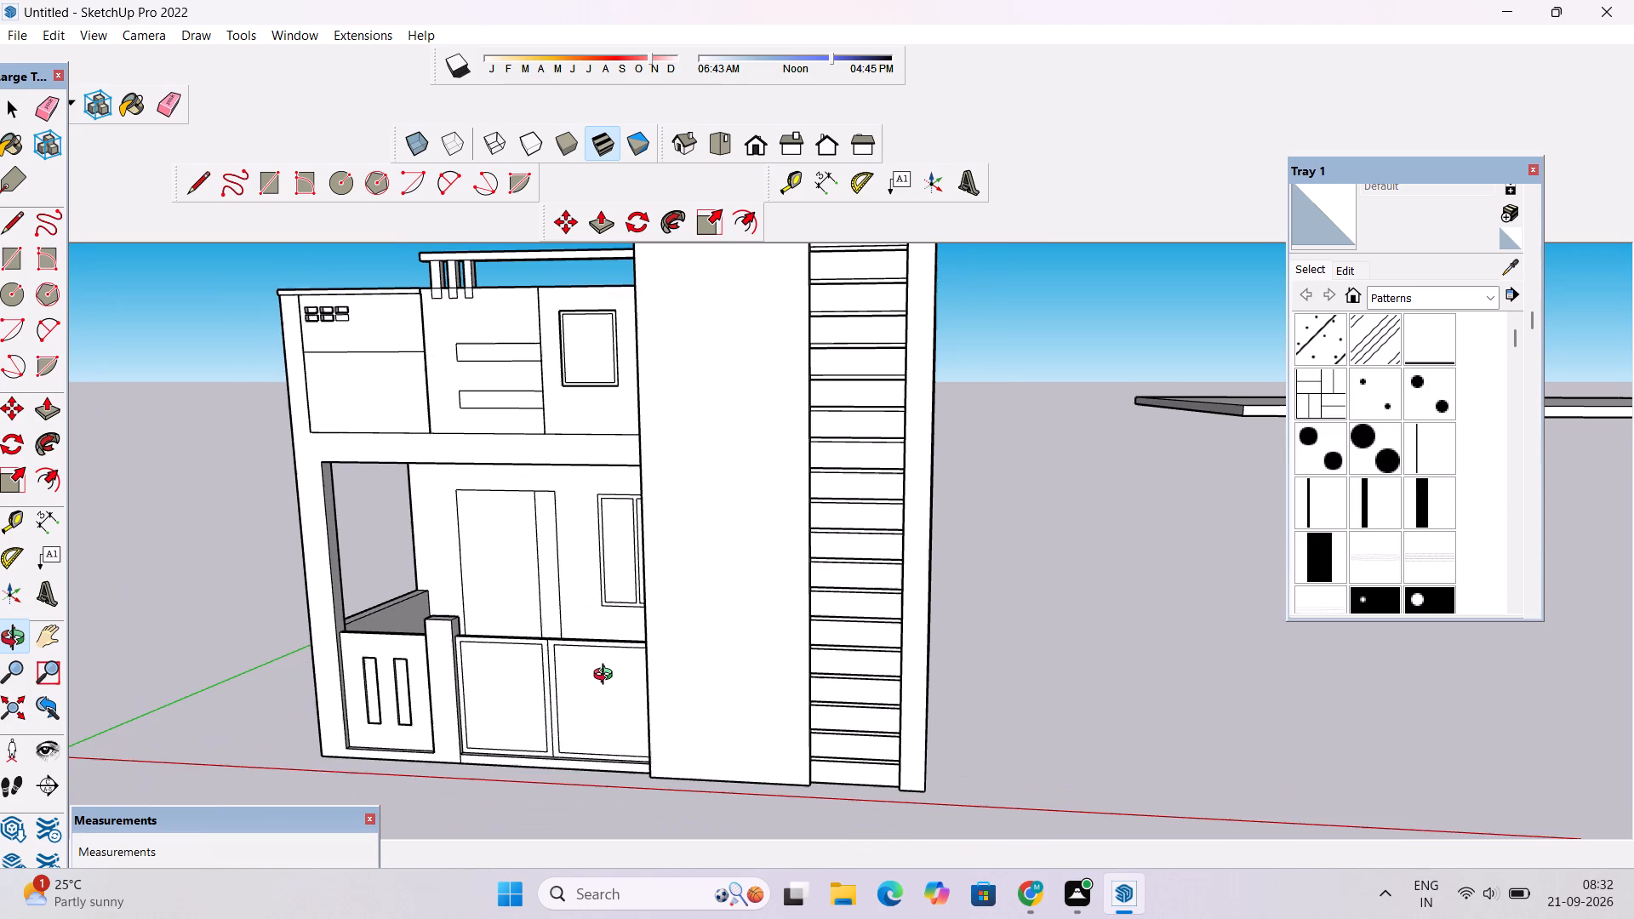
left_click_drag(601, 681, 684, 671, "shift")
scroll(684, 671, "down", 3)
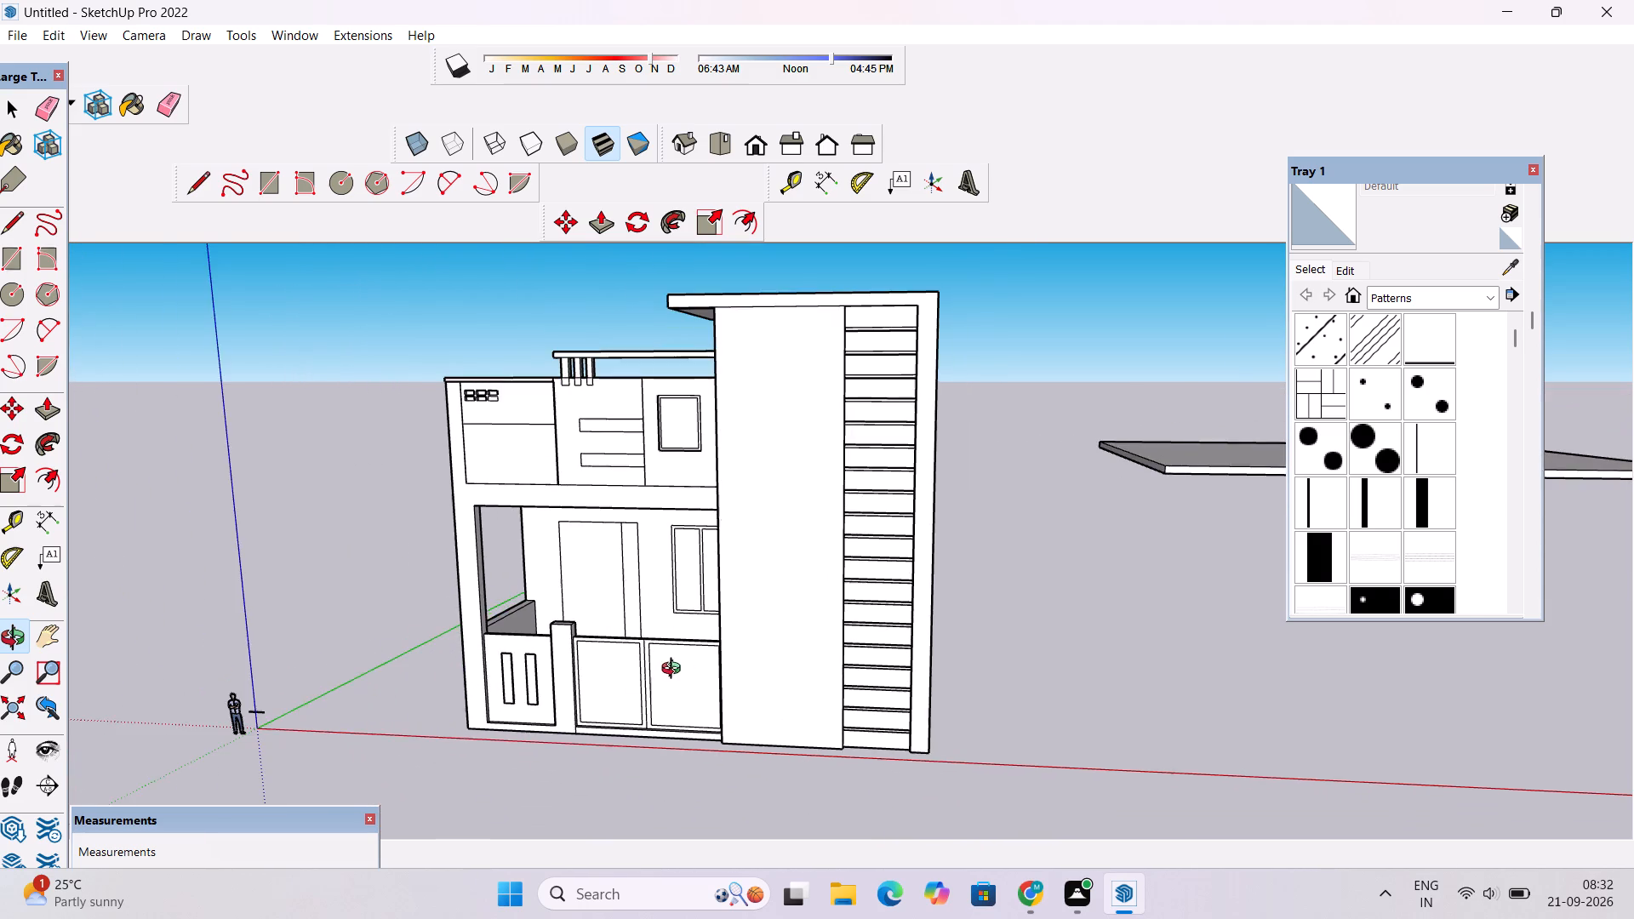
left_click_drag(640, 692, 642, 624)
scroll(642, 621, "up", 4)
left_click_drag(661, 620, 736, 620)
scroll(740, 623, "down", 3)
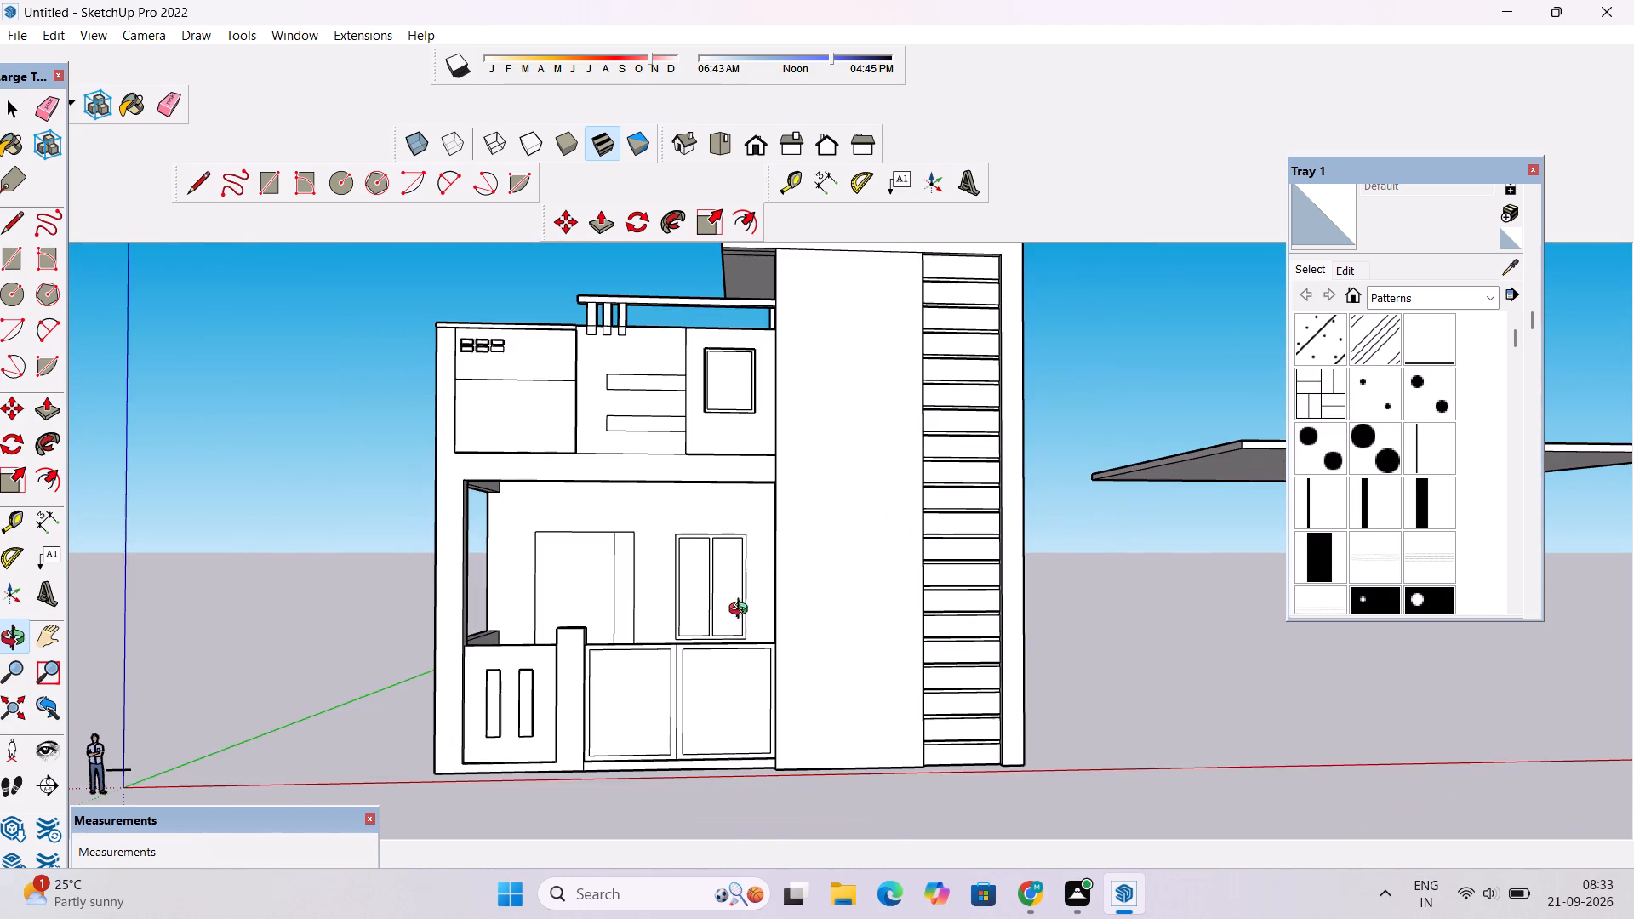
left_click_drag(747, 585, 813, 617, "shift")
scroll(809, 598, "down", 4)
left_click_drag(806, 594, 782, 657)
scroll(774, 654, "up", 2)
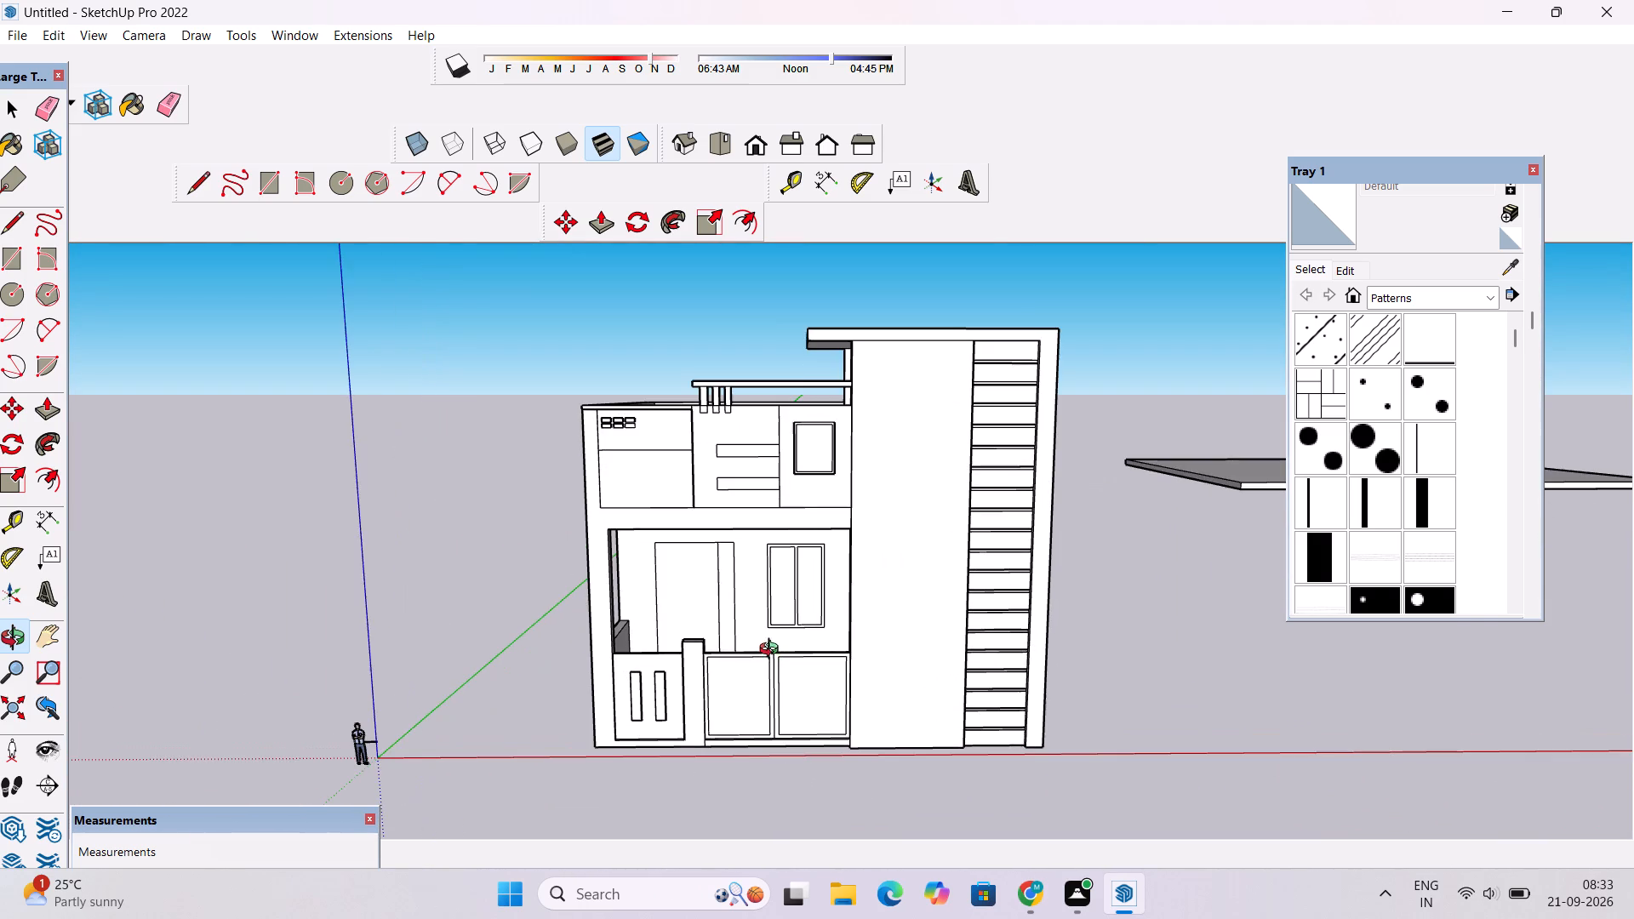
scroll(771, 648, "down", 3)
left_click_drag(763, 642, 747, 702)
scroll(700, 653, "up", 3)
left_click_drag(709, 663, 717, 555)
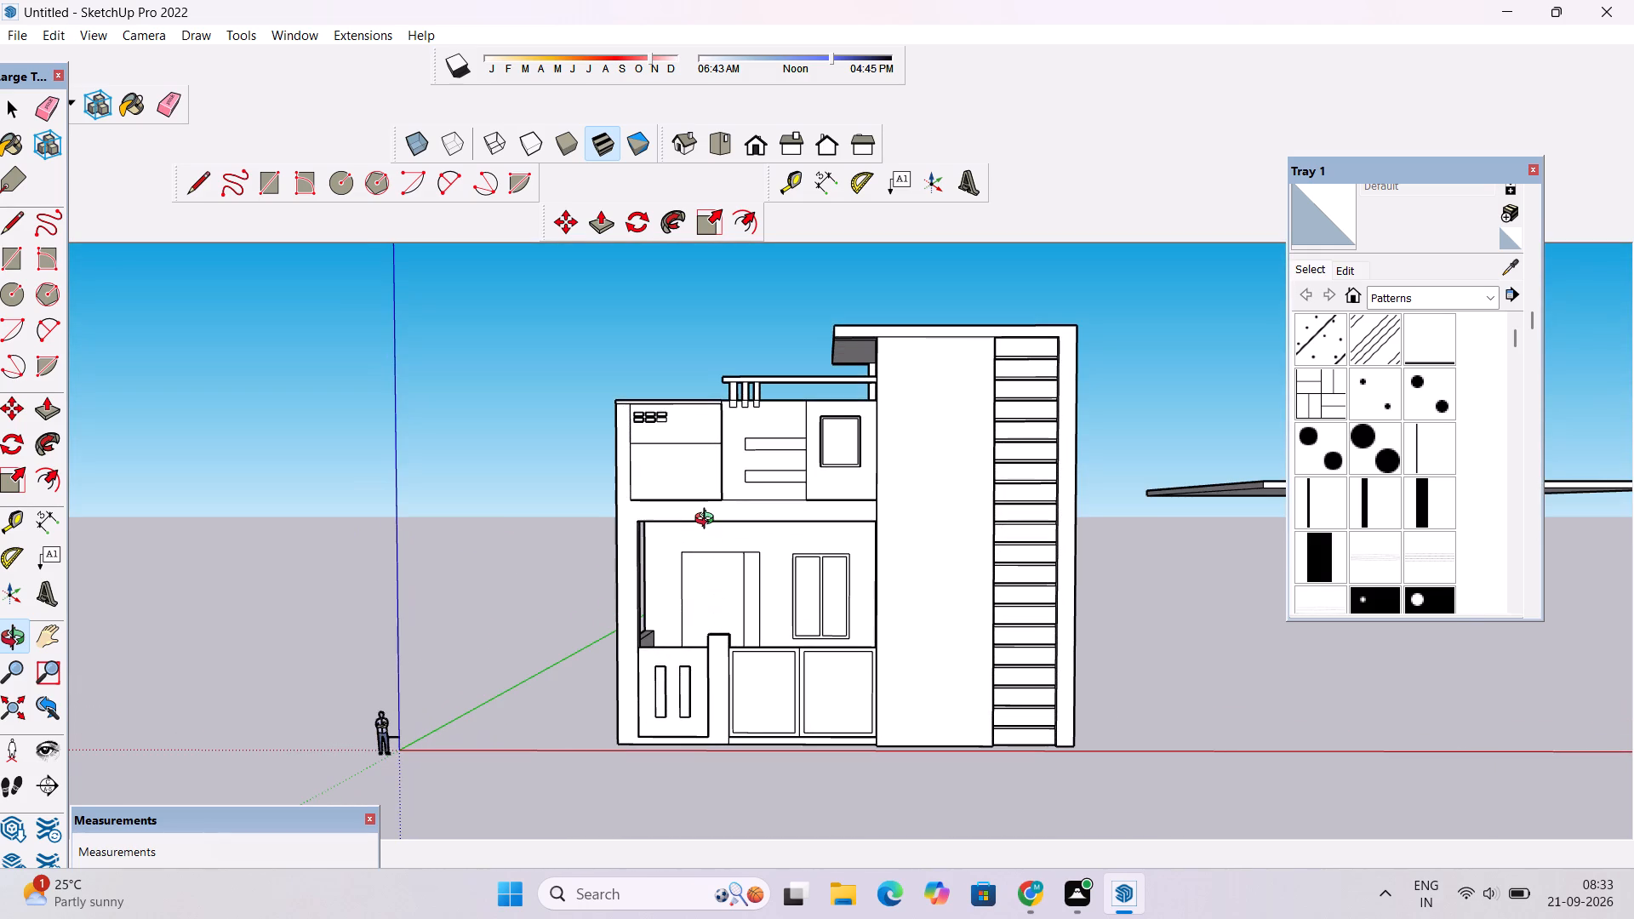
scroll(706, 514, "up", 3)
left_click_drag(683, 508, 719, 598, "shift")
scroll(607, 536, "up", 7)
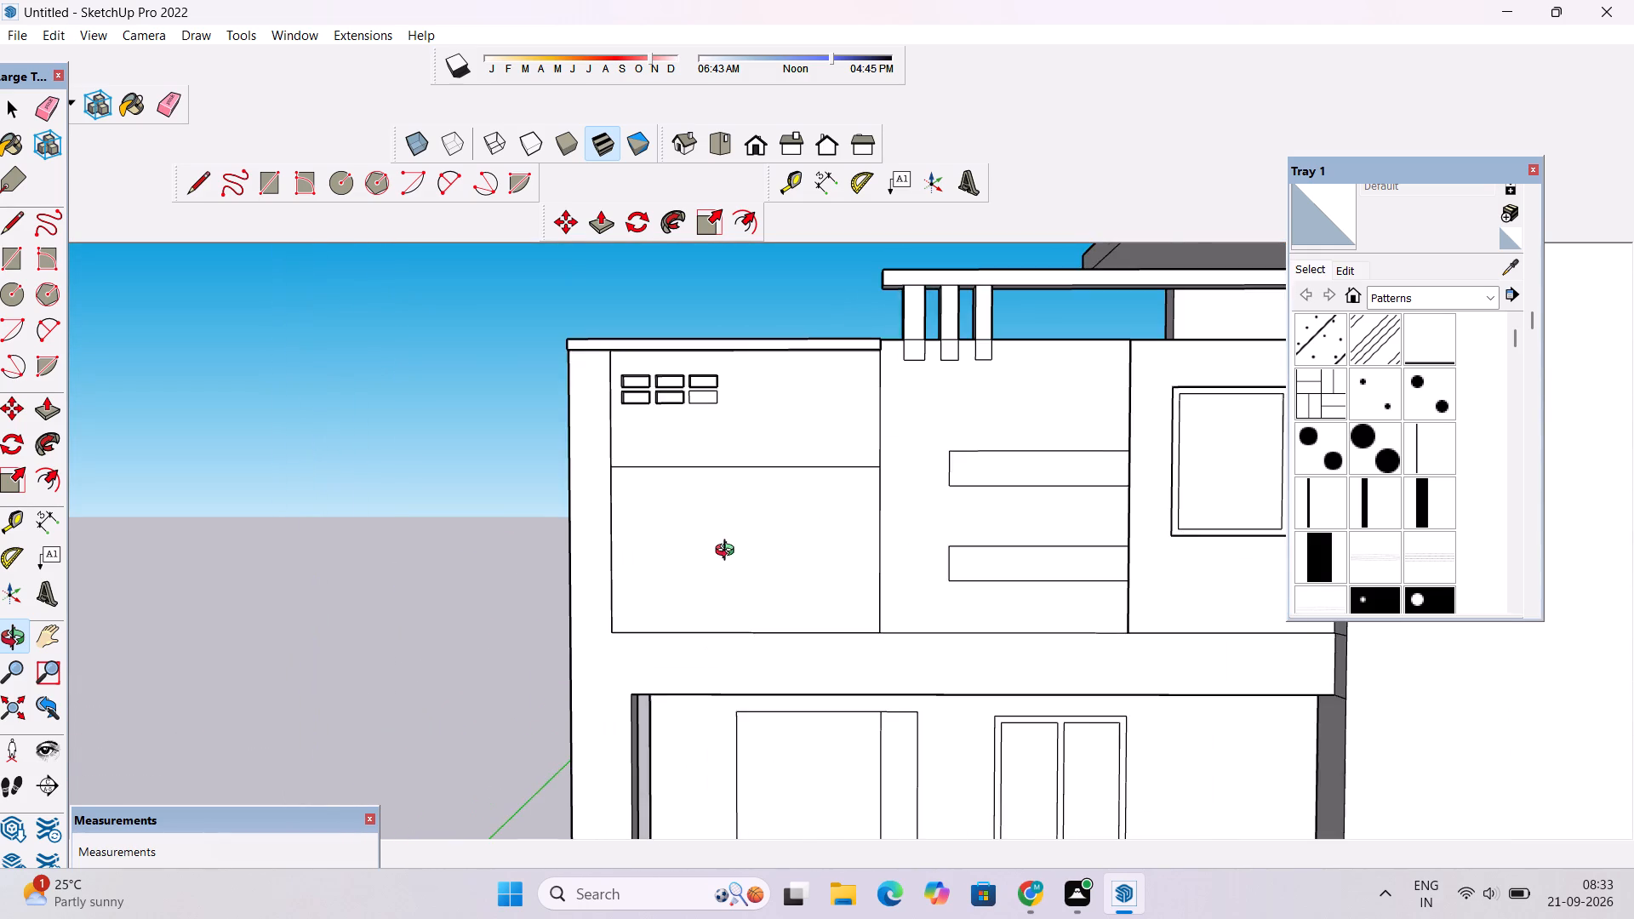
Draw a small square in the upper-left corner of the wall panel below the six small rectangular recesses.
left_click_drag(713, 536, 639, 584, "shift")
scroll(637, 584, "up", 4, "shift")
scroll(568, 592, "up", 2, "shift")
left_click(567, 592, "shift")
scroll(567, 598, "up", 1)
key("r")
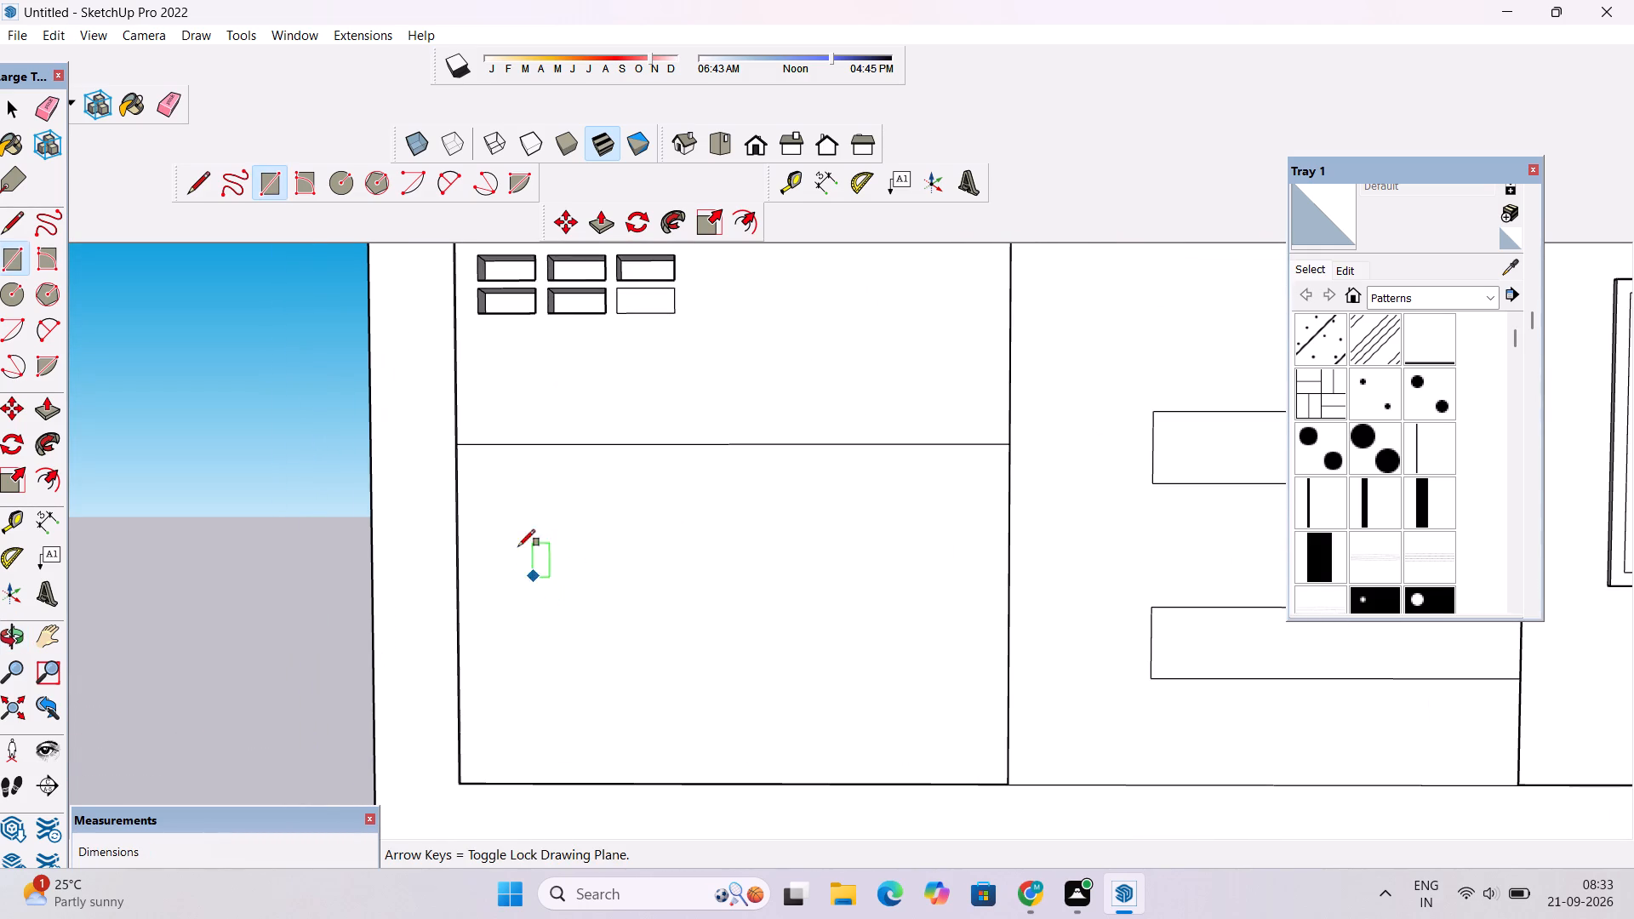
left_click(488, 472)
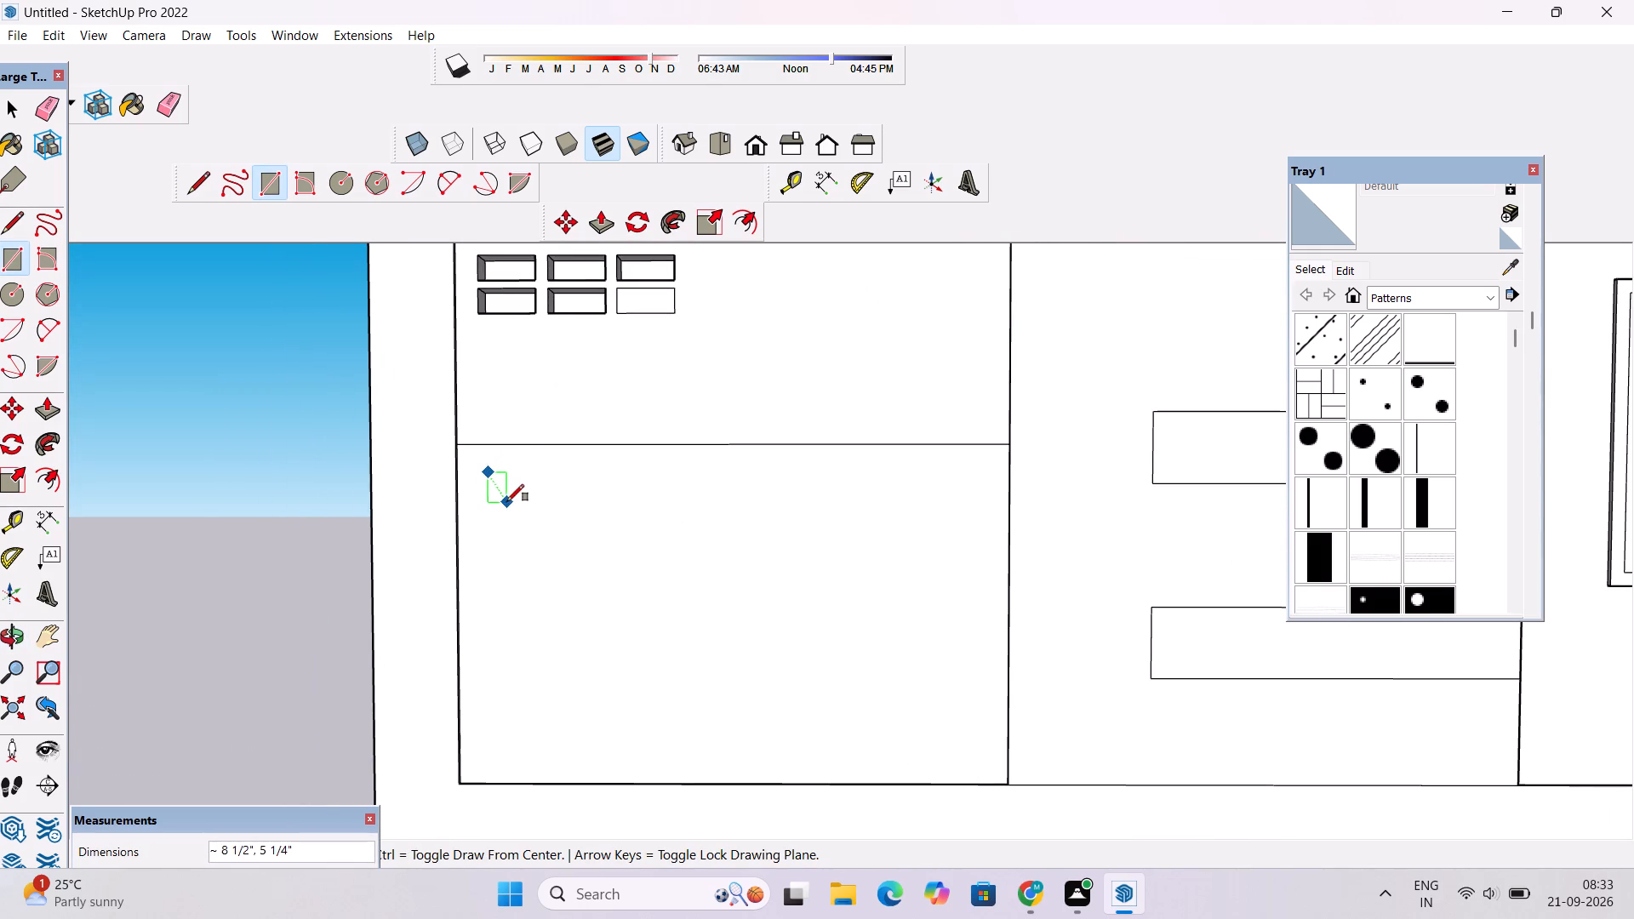
left_click(516, 500)
Copy the small square twice to the right, about 1' 1 1/2" apart, making a top row of three squares.
key("space")
double_click(503, 491)
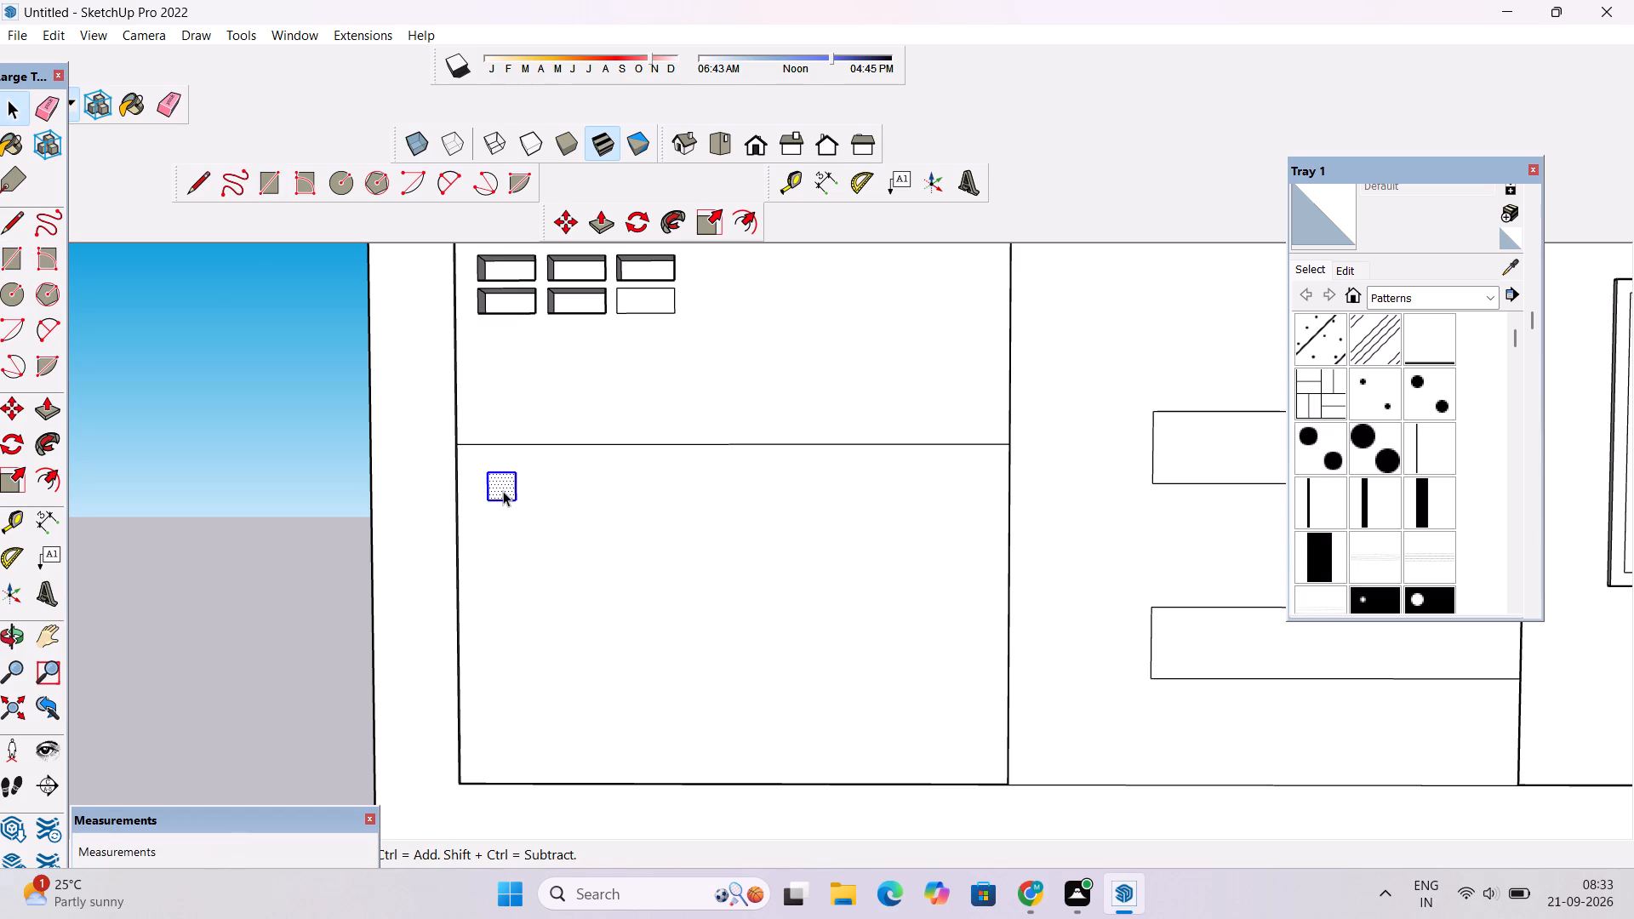
key("m")
left_click(484, 473)
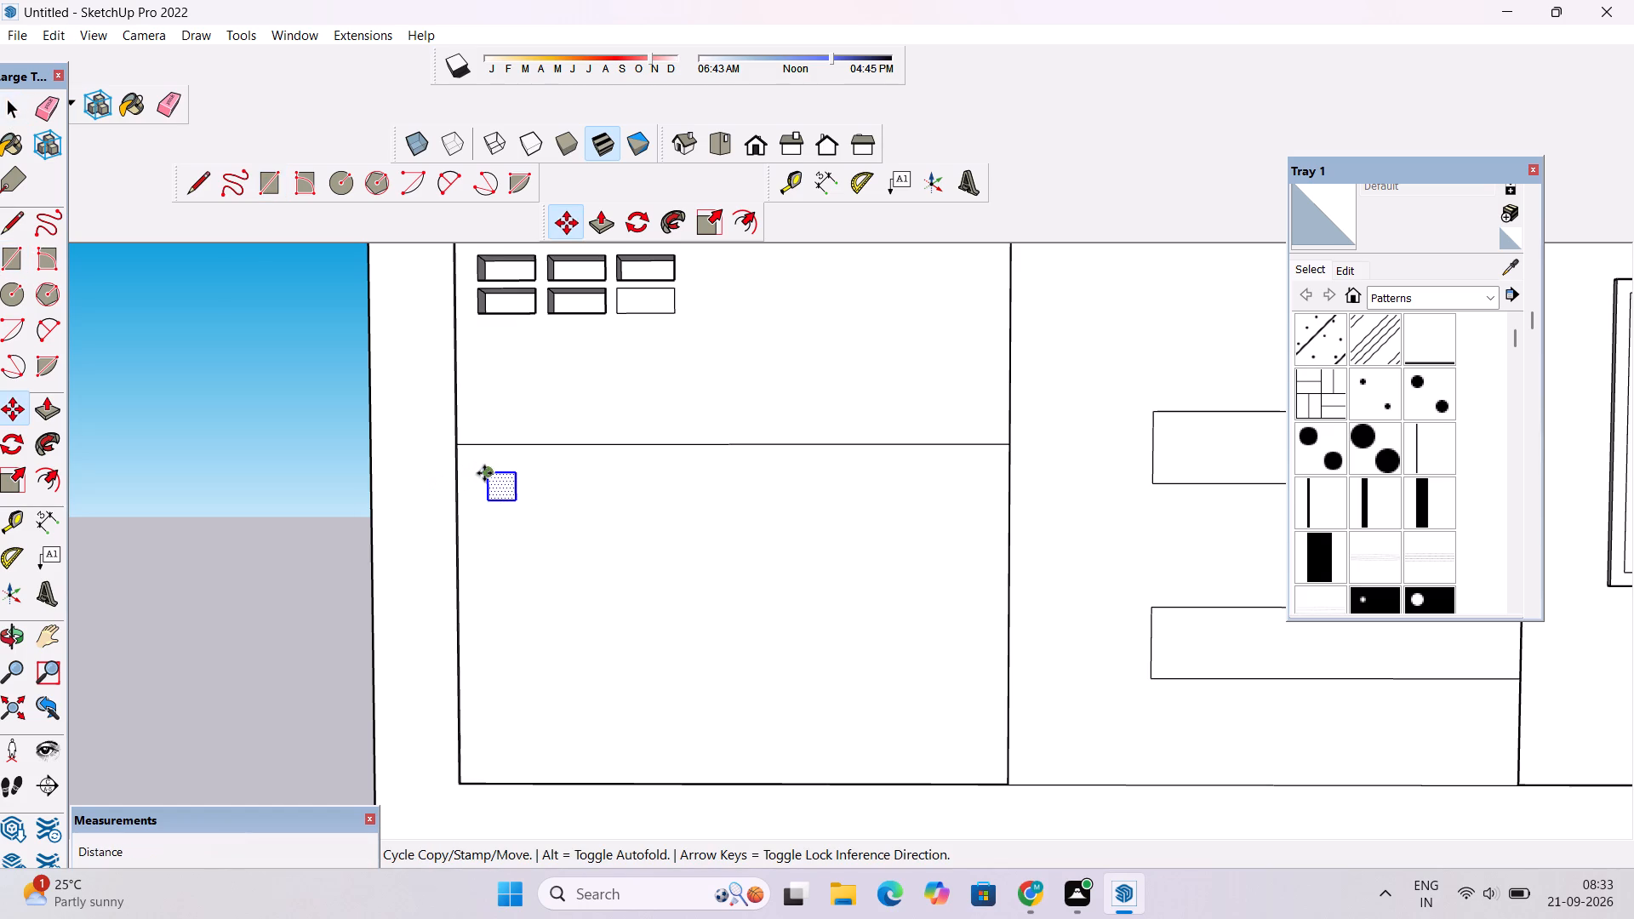
left_click(536, 477)
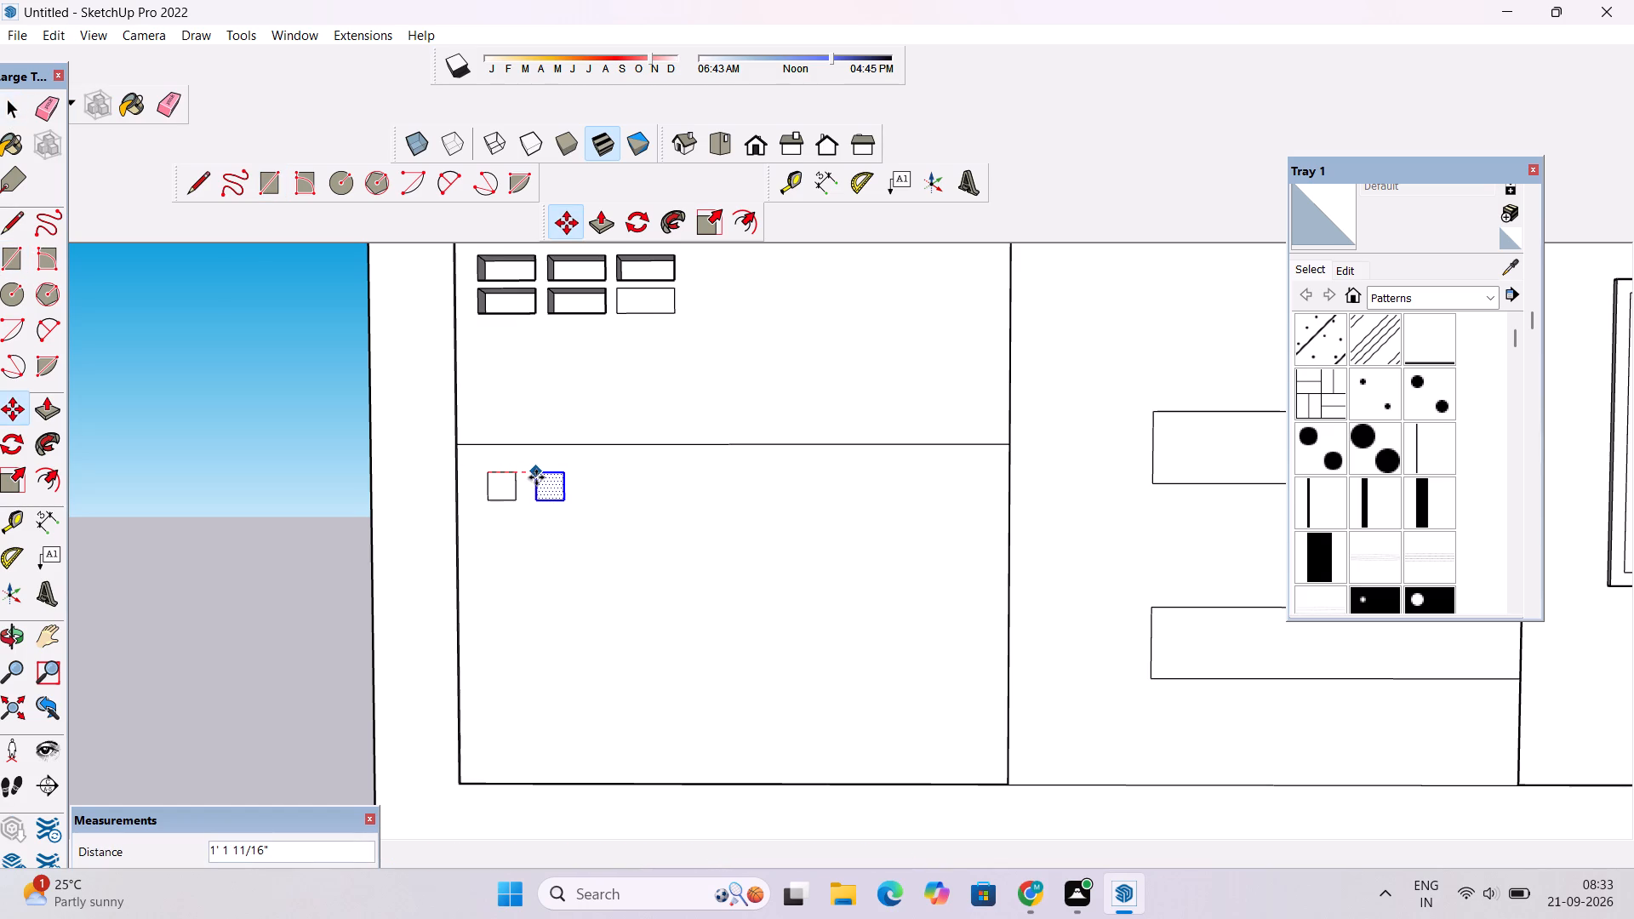
left_click(533, 475)
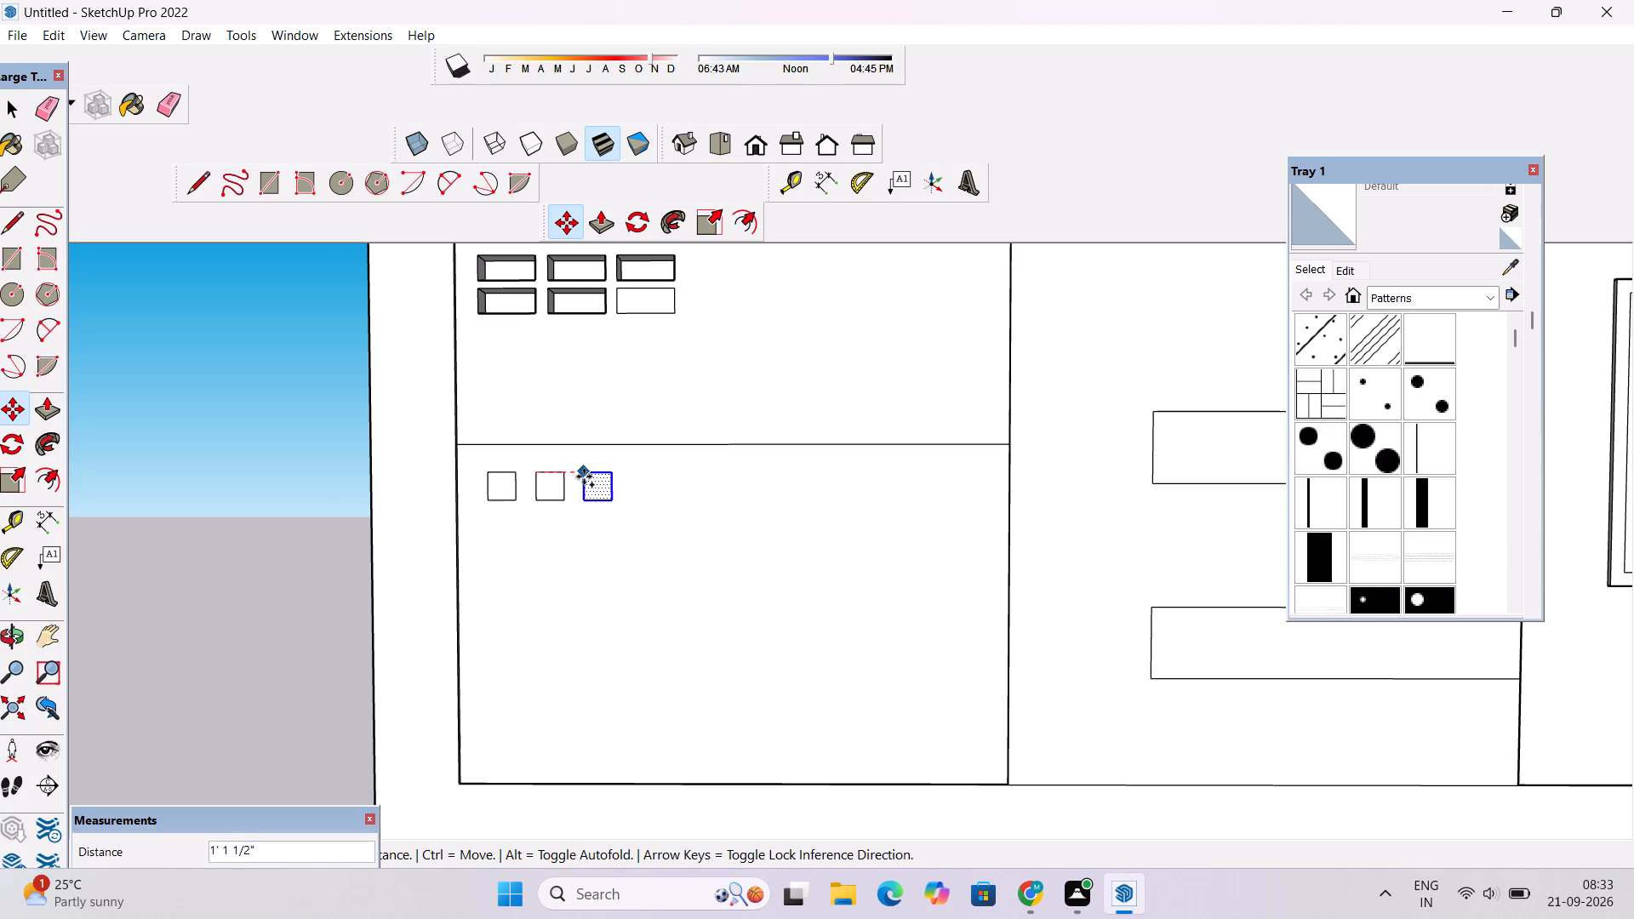
left_click(584, 477)
left_click(586, 476)
key("space")
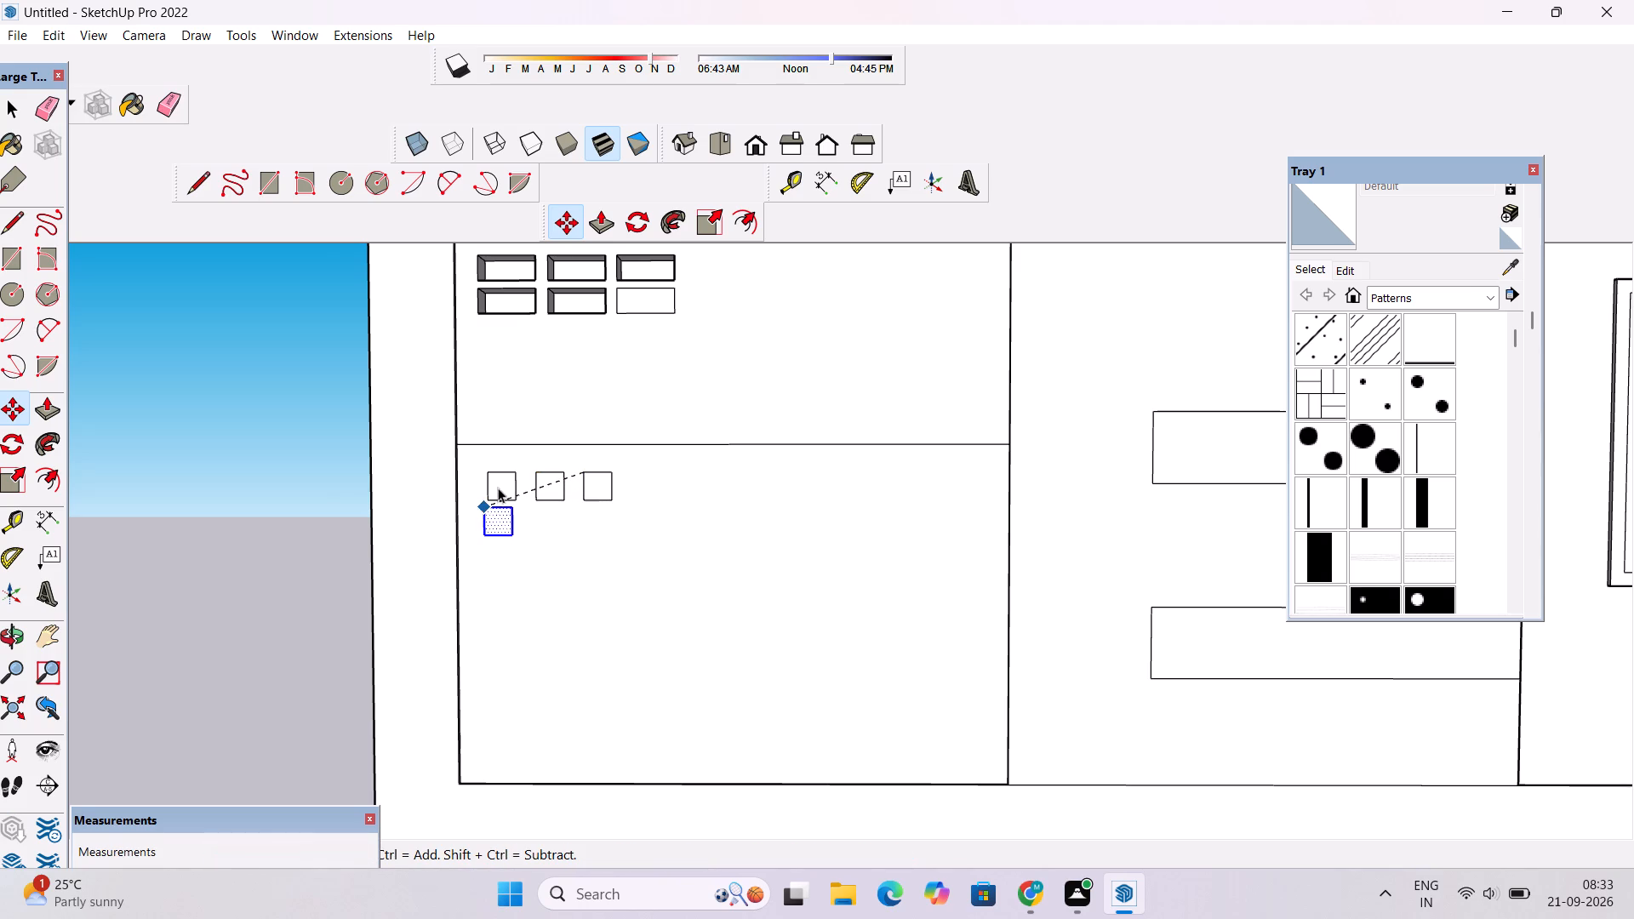
Copy the first square down 1', and copy that one right about 1' 1 7/16", making a second row of two.
double_click(503, 484)
key("m")
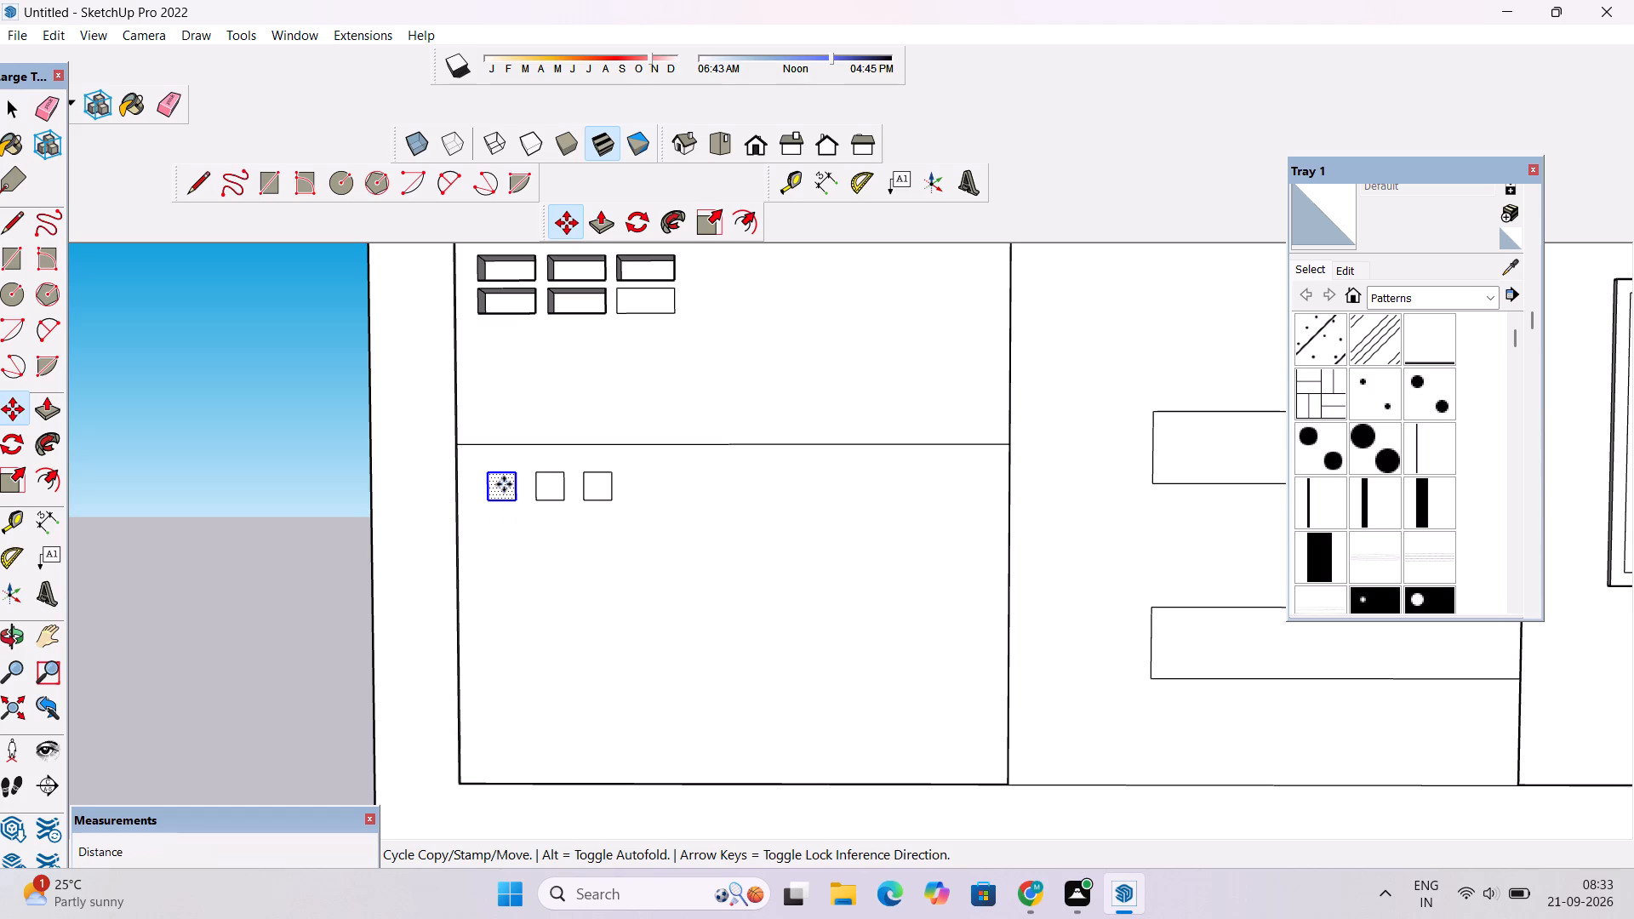
left_click(489, 477)
left_click(494, 515)
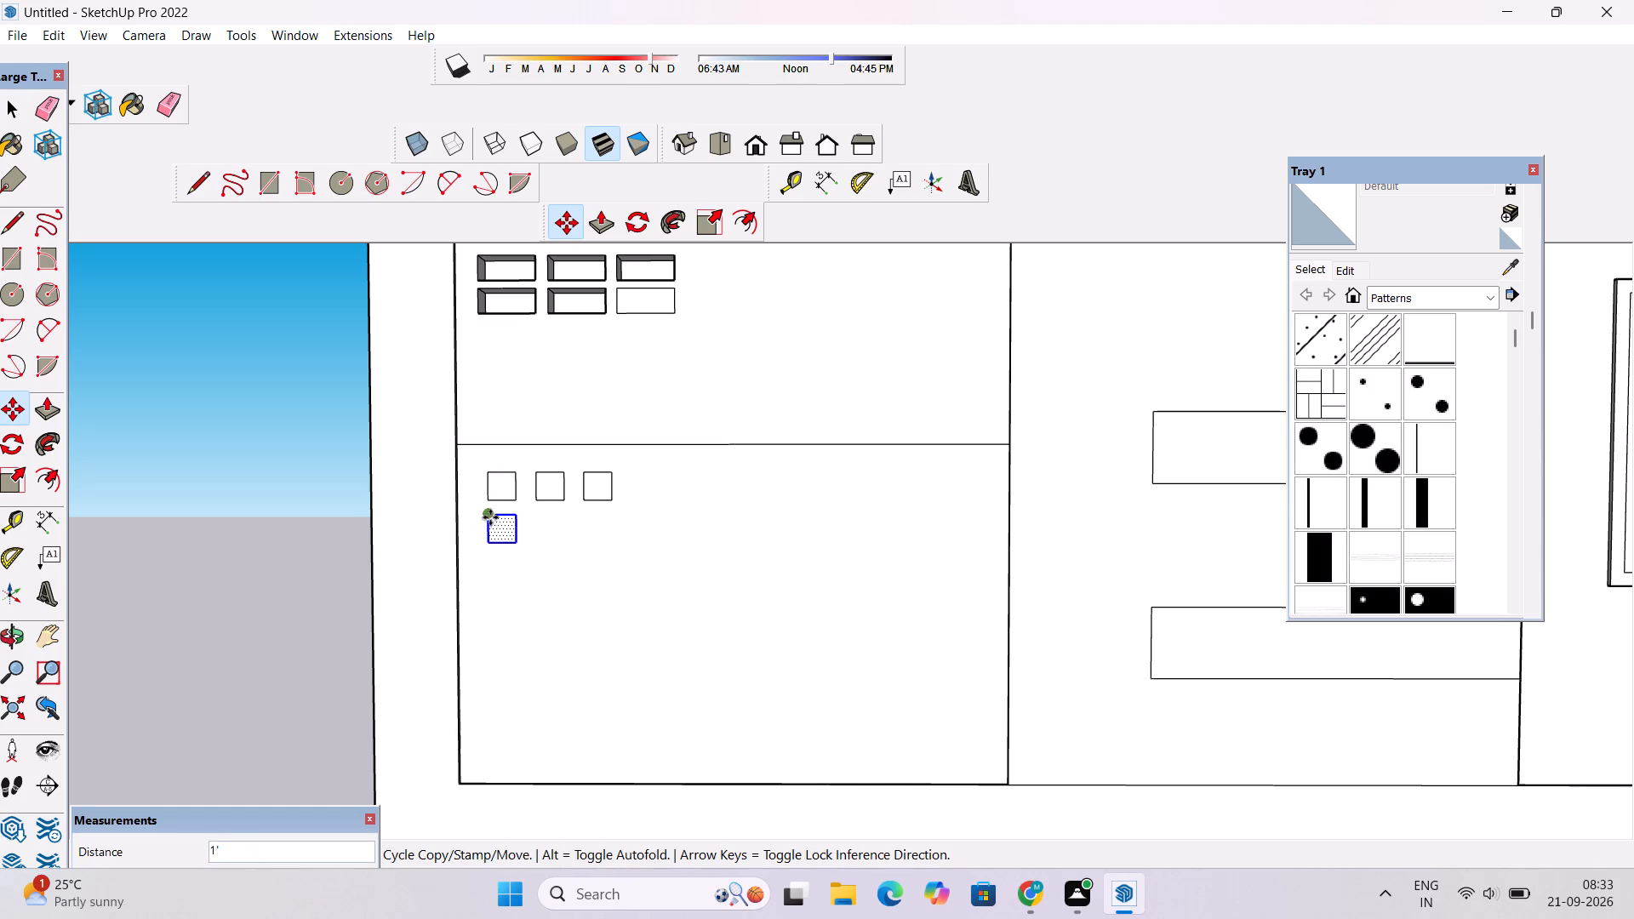
left_click(488, 519)
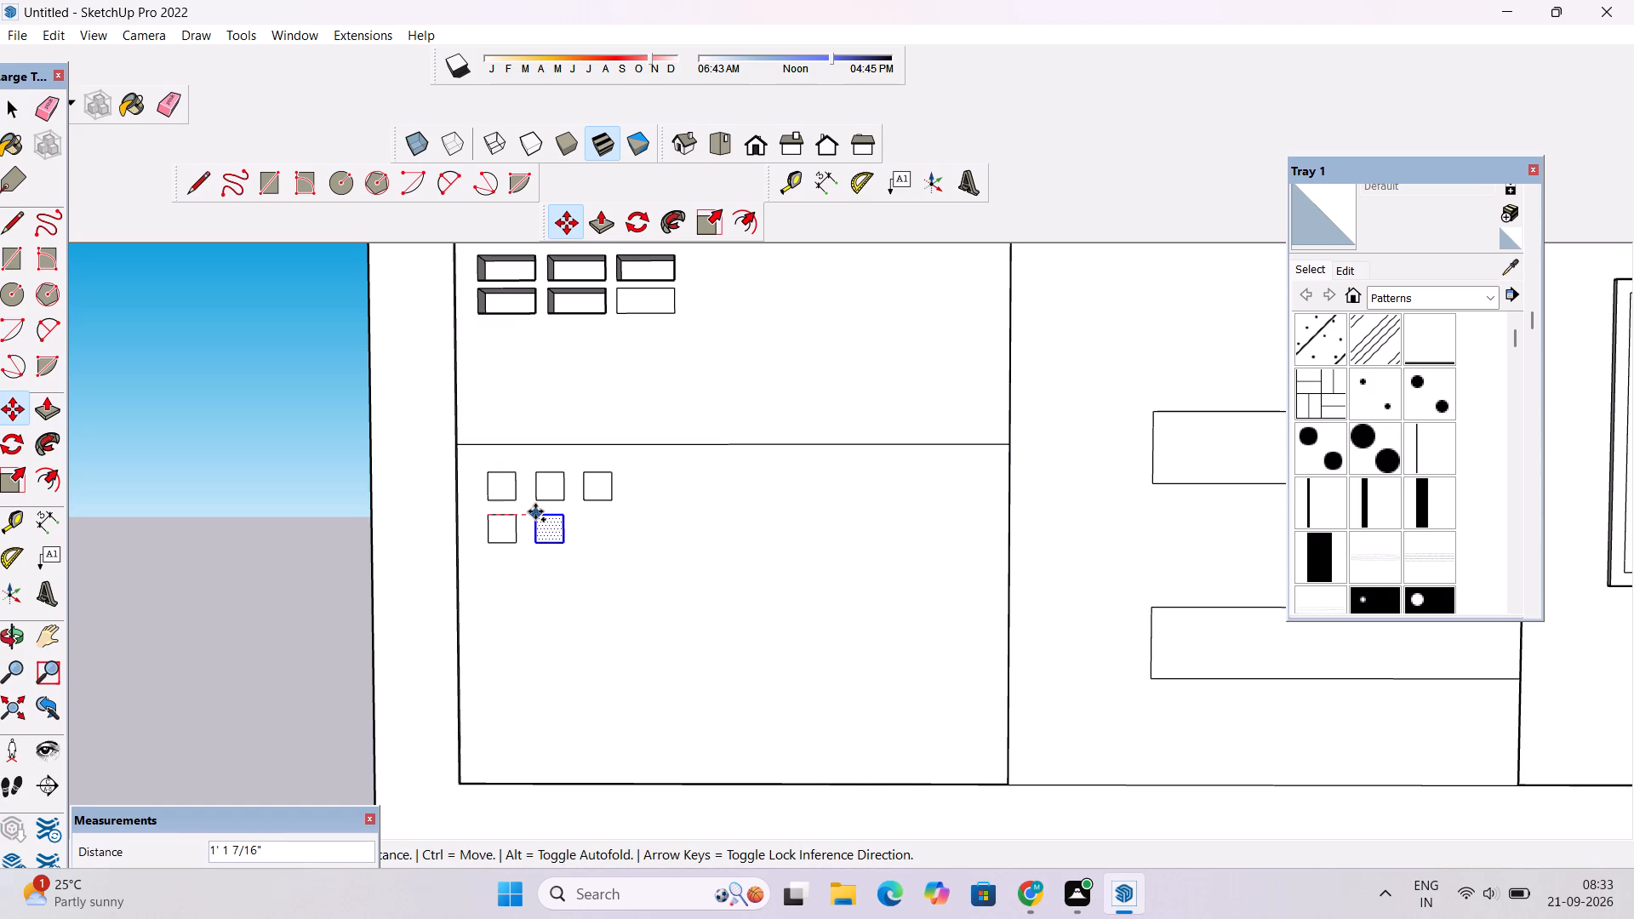
left_click(536, 513)
key("space")
Copy the second row's first square down about 1' 1/8" as a single third-row square, completing the stepped pattern.
double_click(490, 532)
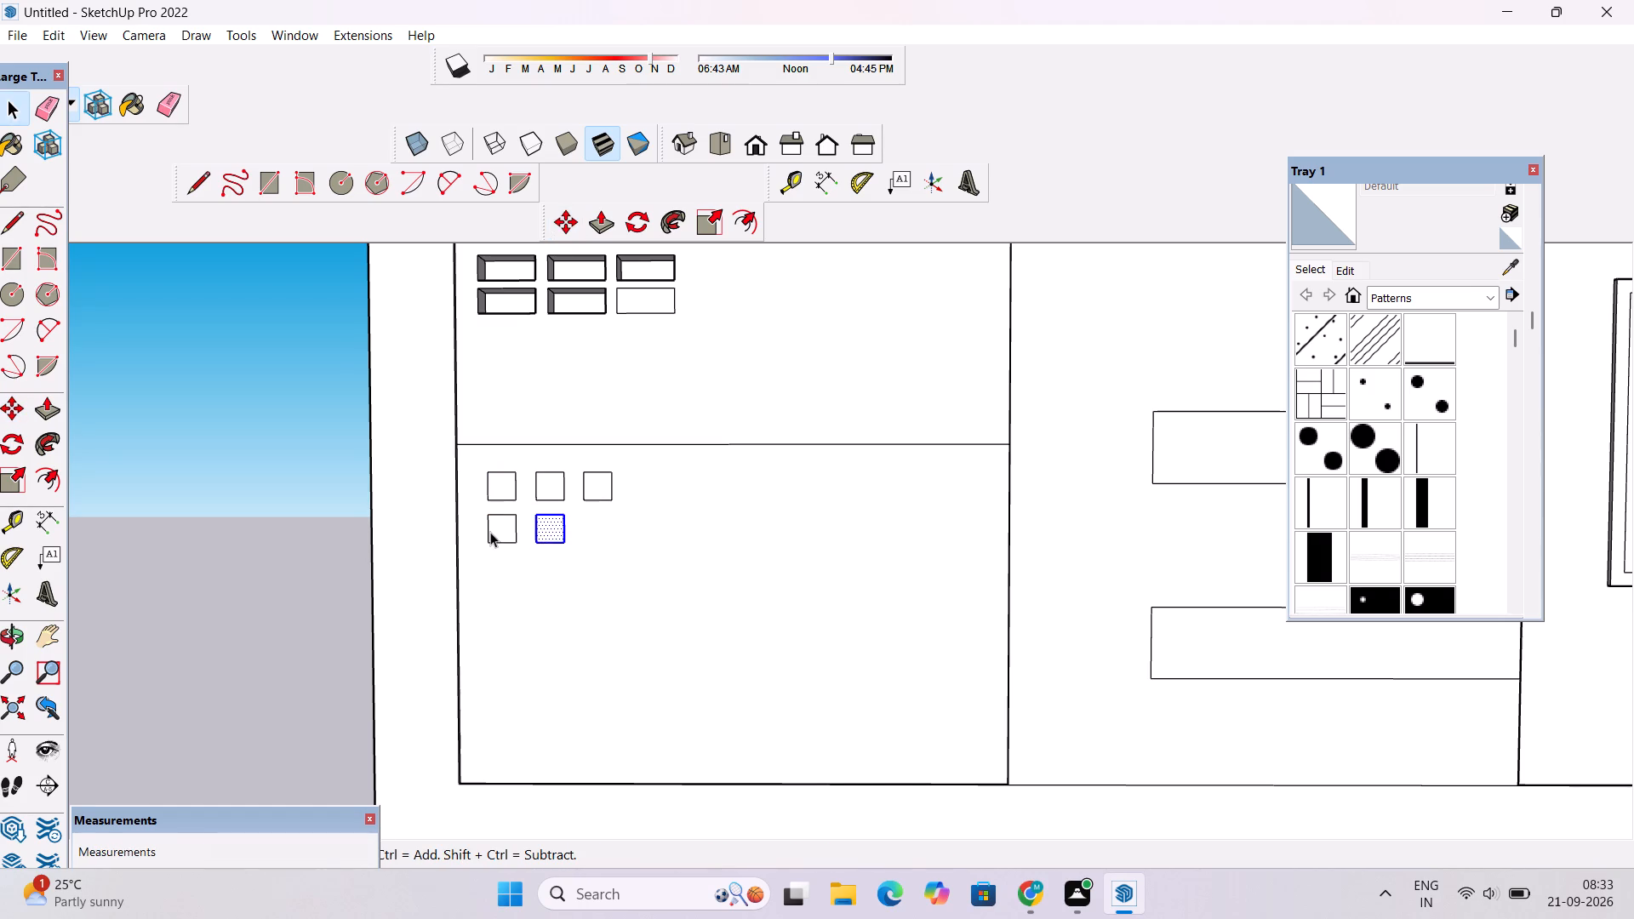
left_click(325, 552)
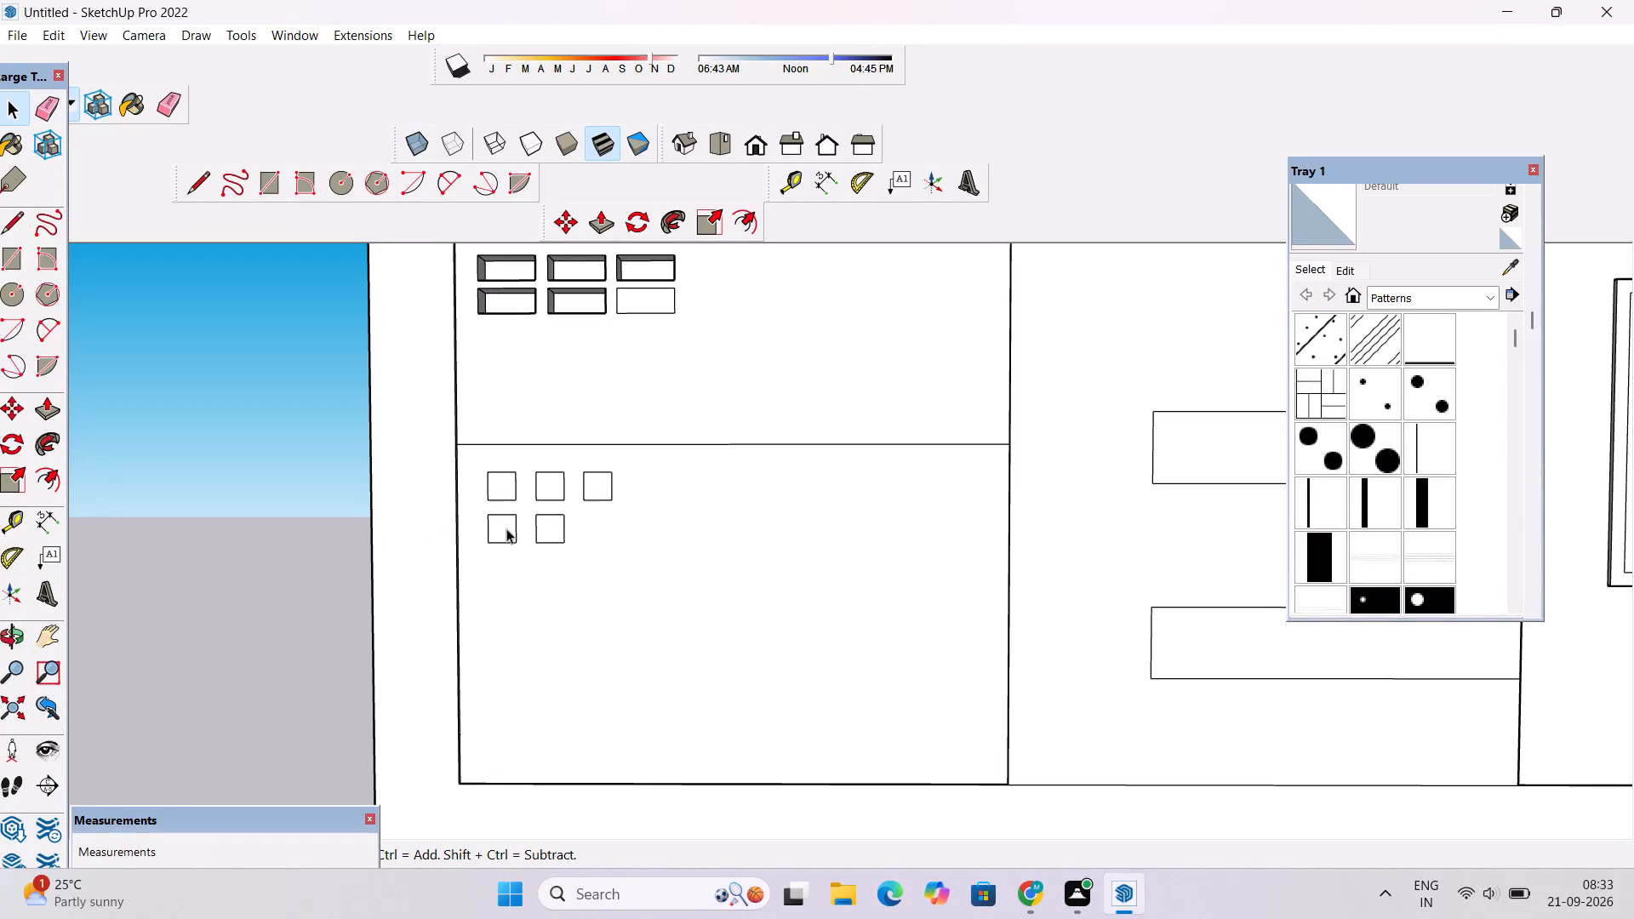
double_click(506, 528)
key("m")
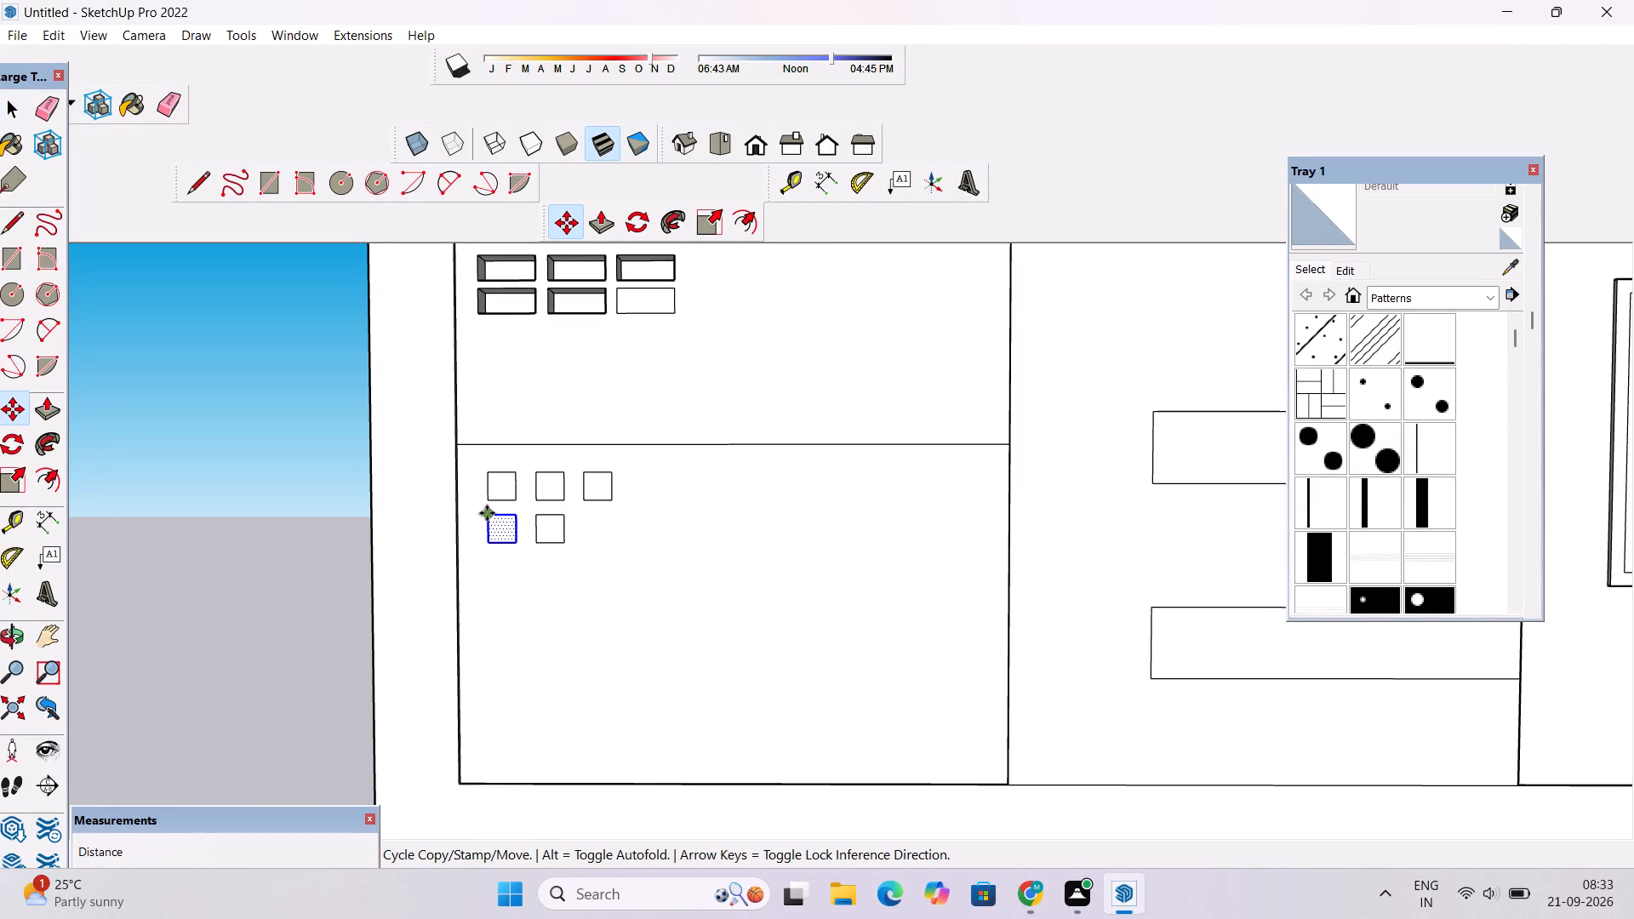
left_click(487, 513)
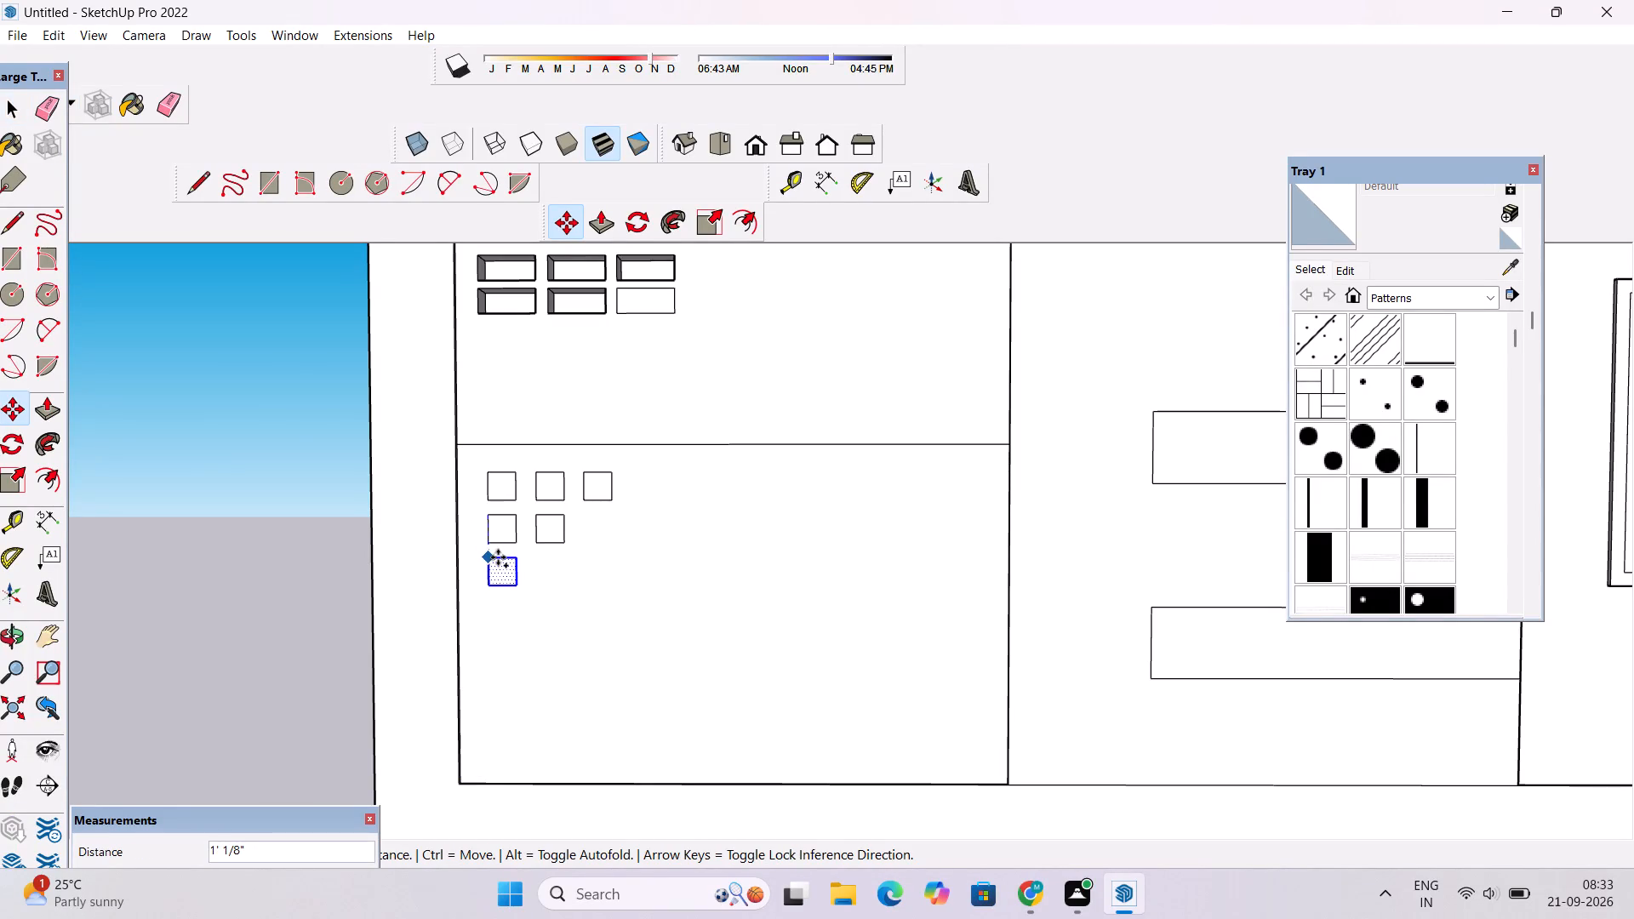
left_click(498, 557)
key("space")
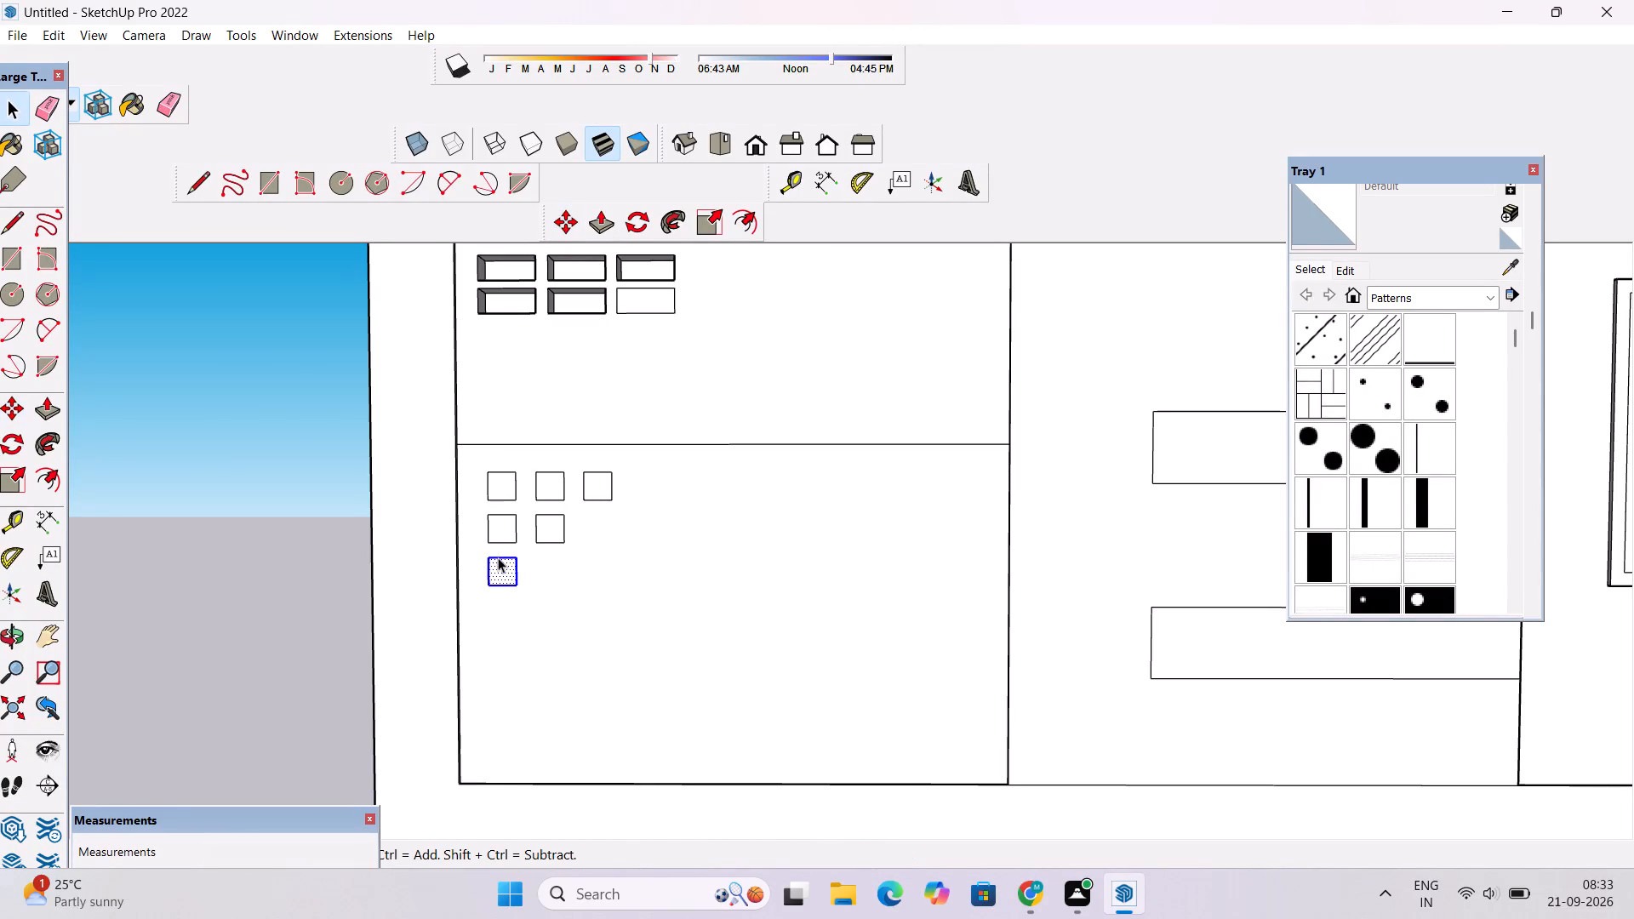
key("o")
key("space")
left_click(247, 573)
Examine the stepped square pattern, the roof overhang and the overall front elevation from several angles.
key("o")
scroll(282, 550, "down", 9)
left_click_drag(296, 573, 444, 596)
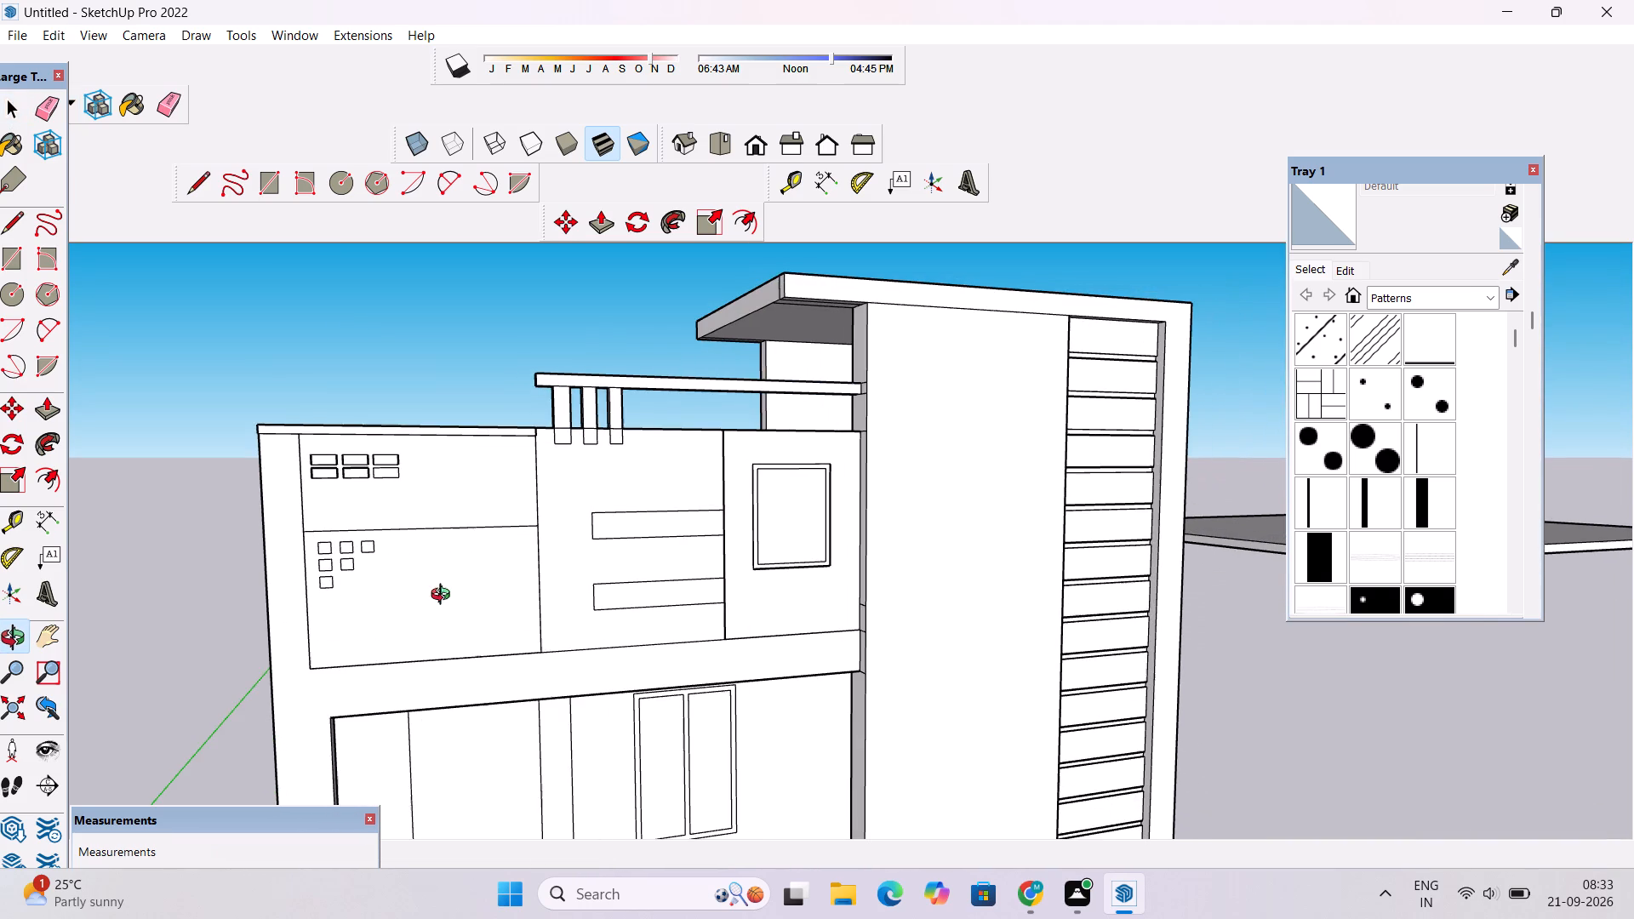
left_click_drag(490, 596, 370, 611)
scroll(365, 602, "up", 1)
scroll(365, 602, "down", 4)
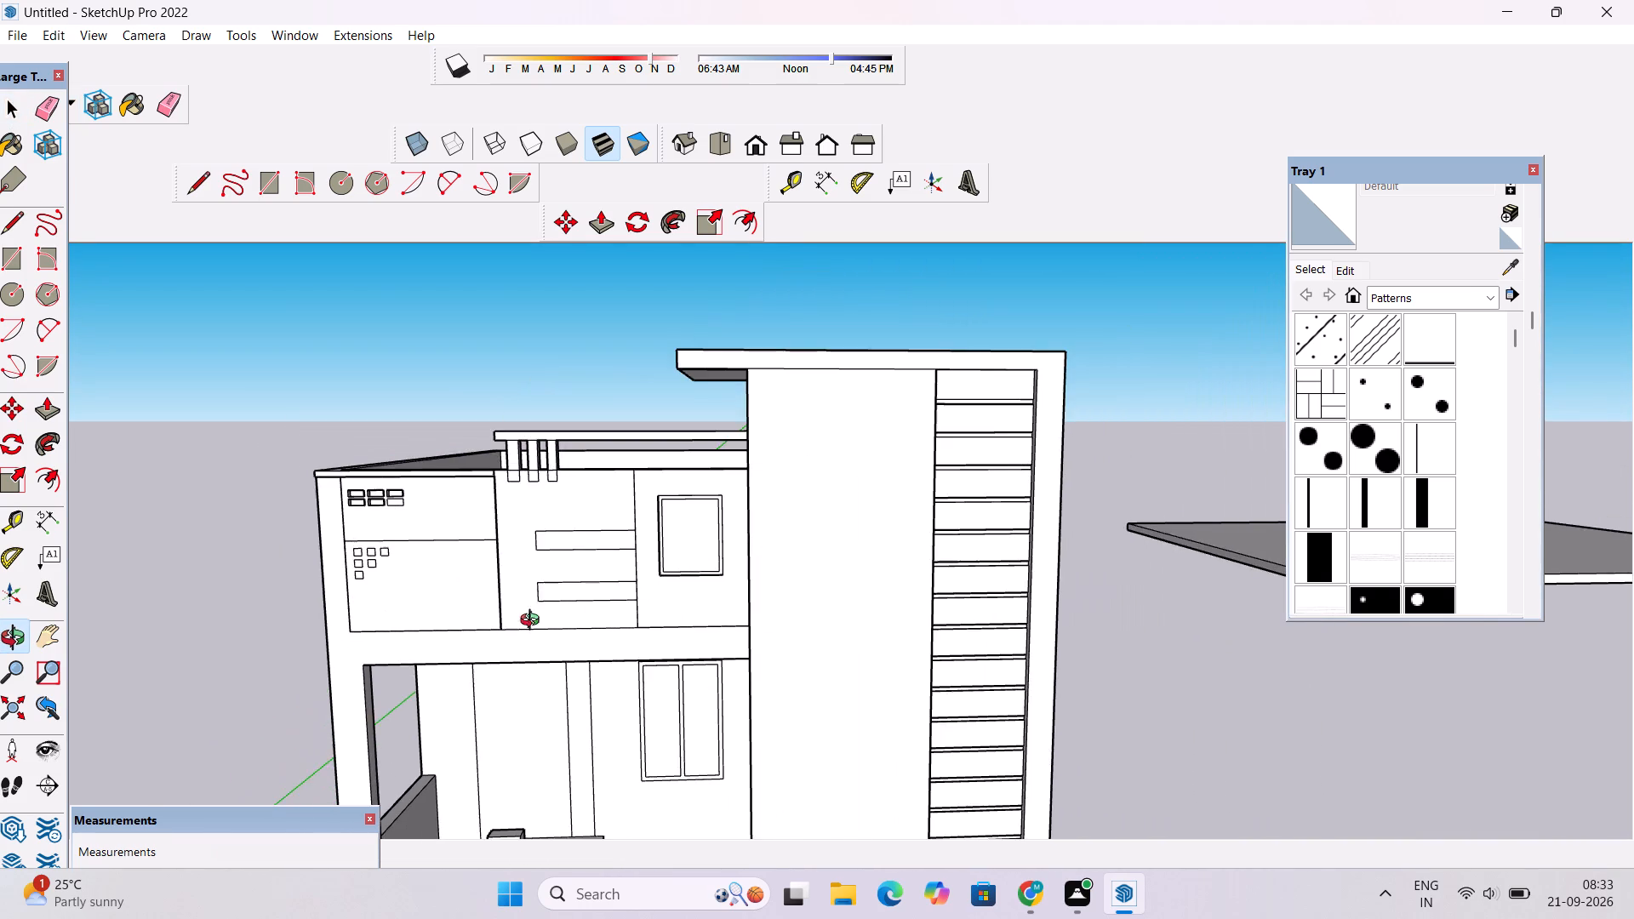
left_click_drag(597, 619, 488, 601)
scroll(452, 587, "up", 3)
left_click_drag(434, 602, 499, 587)
scroll(498, 571, "down", 2)
left_click_drag(445, 585, 483, 590)
left_click_drag(452, 600, 498, 584, "shift")
scroll(498, 581, "down", 4)
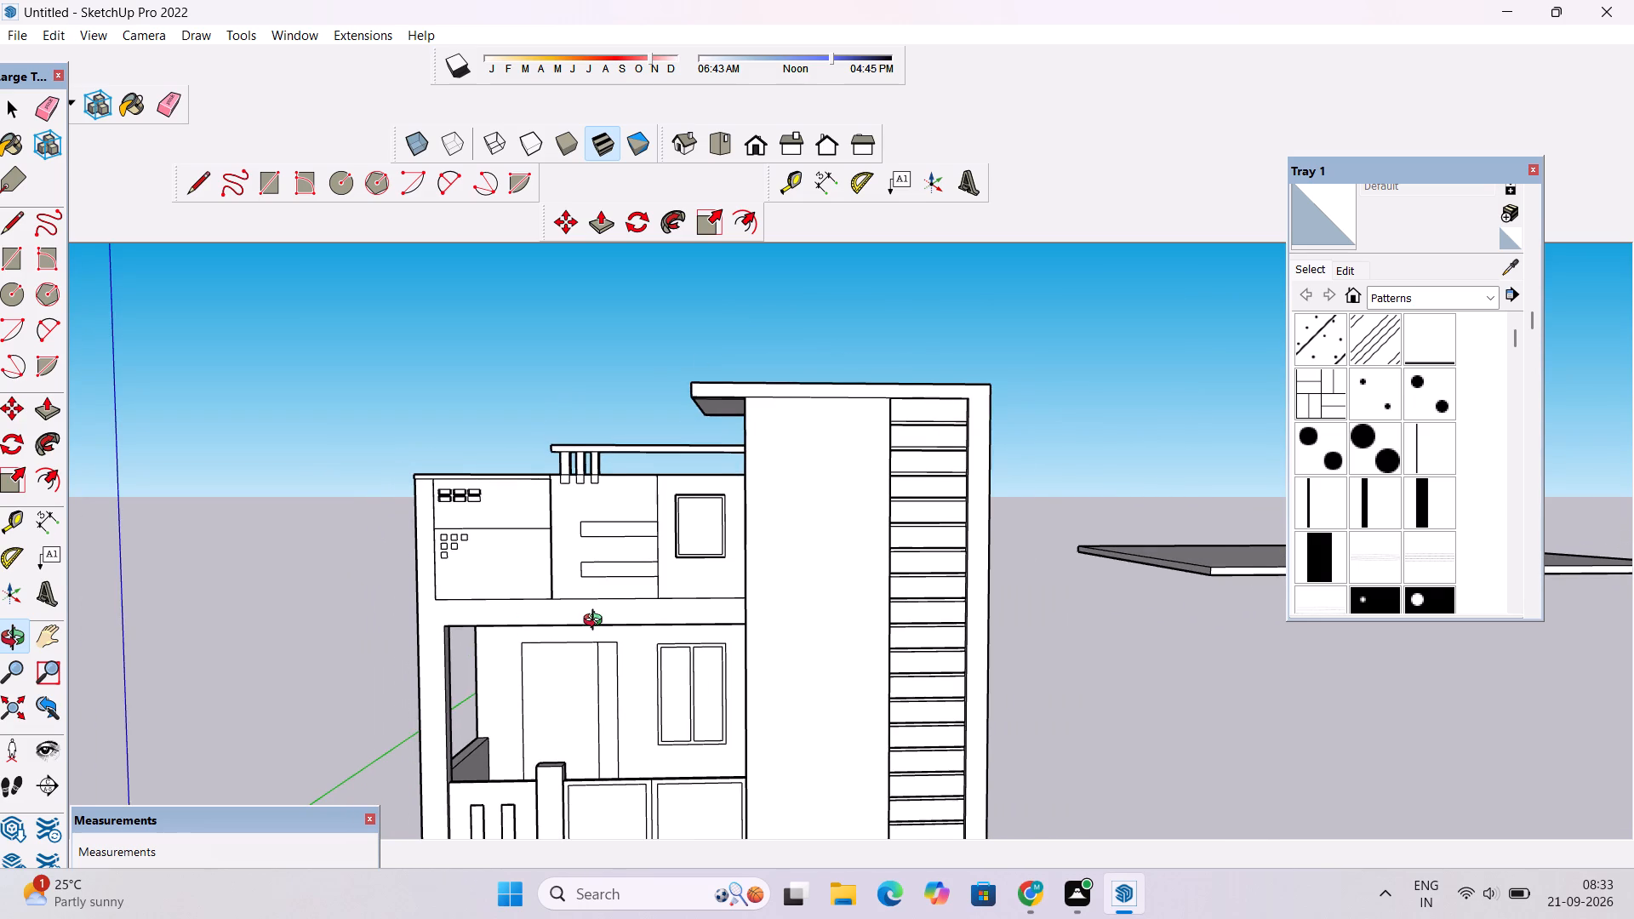
scroll(597, 622, "up", 1)
left_click_drag(583, 638, 576, 587)
scroll(562, 568, "down", 2)
left_click_drag(559, 581, 568, 650)
left_click_drag(629, 605, 626, 442)
left_click_drag(741, 414, 645, 644, "shift")
scroll(673, 617, "up", 8)
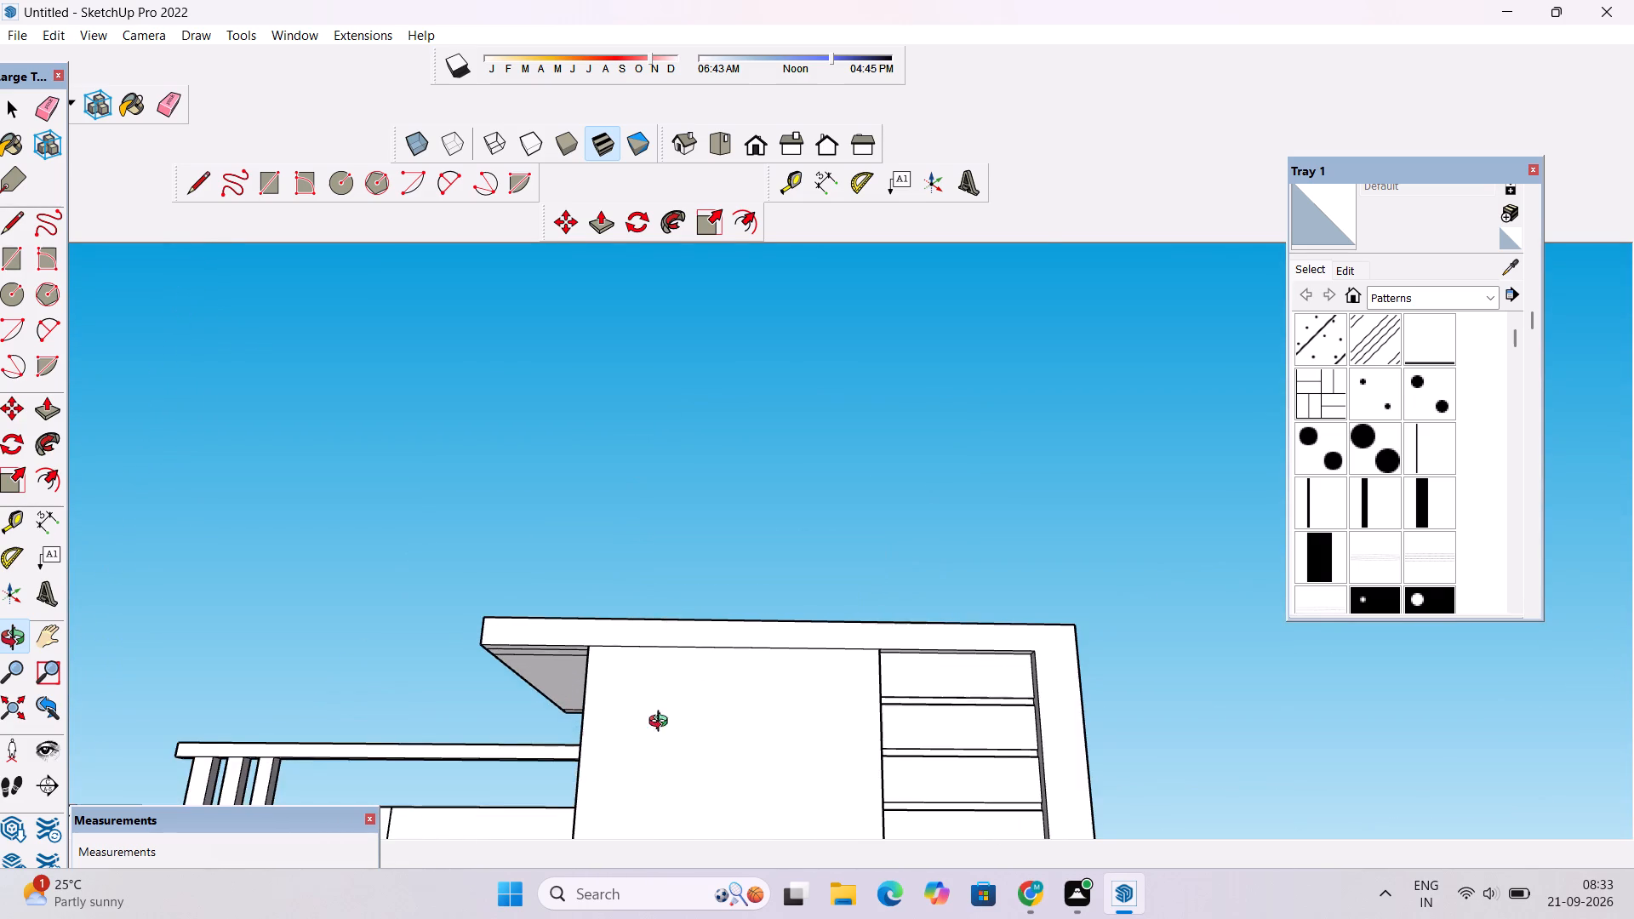
left_click_drag(662, 723, 847, 592)
scroll(838, 560, "down", 13)
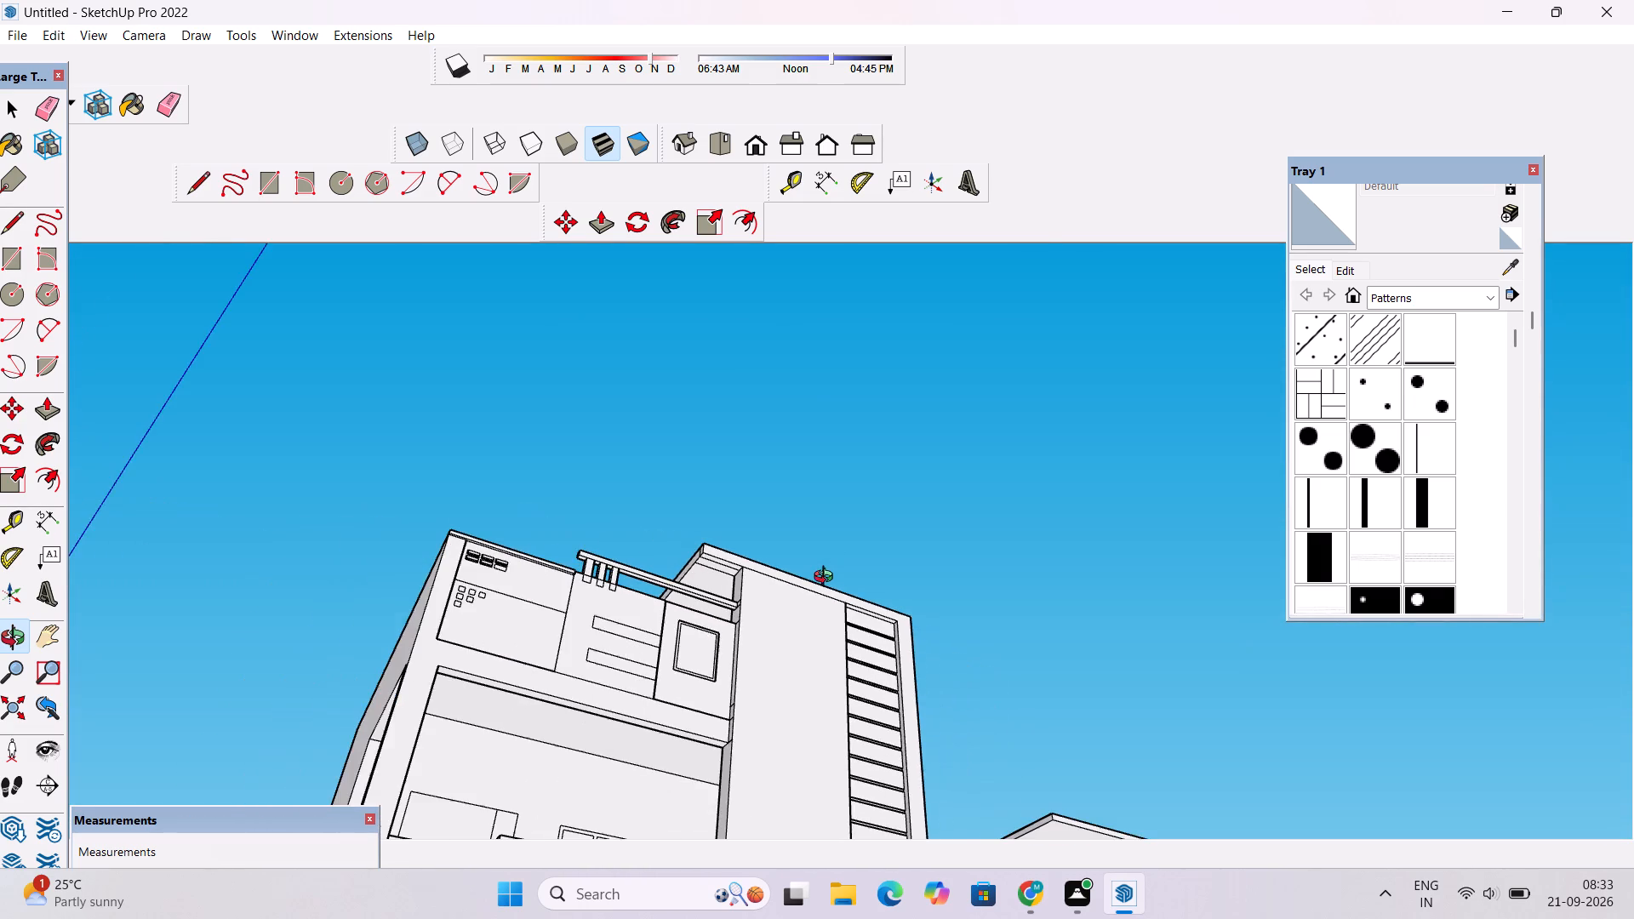
scroll(827, 579, "down", 1)
left_click_drag(826, 570, 825, 643)
scroll(808, 621, "down", 11)
left_click_drag(785, 665, 780, 812)
scroll(816, 557, "up", 6)
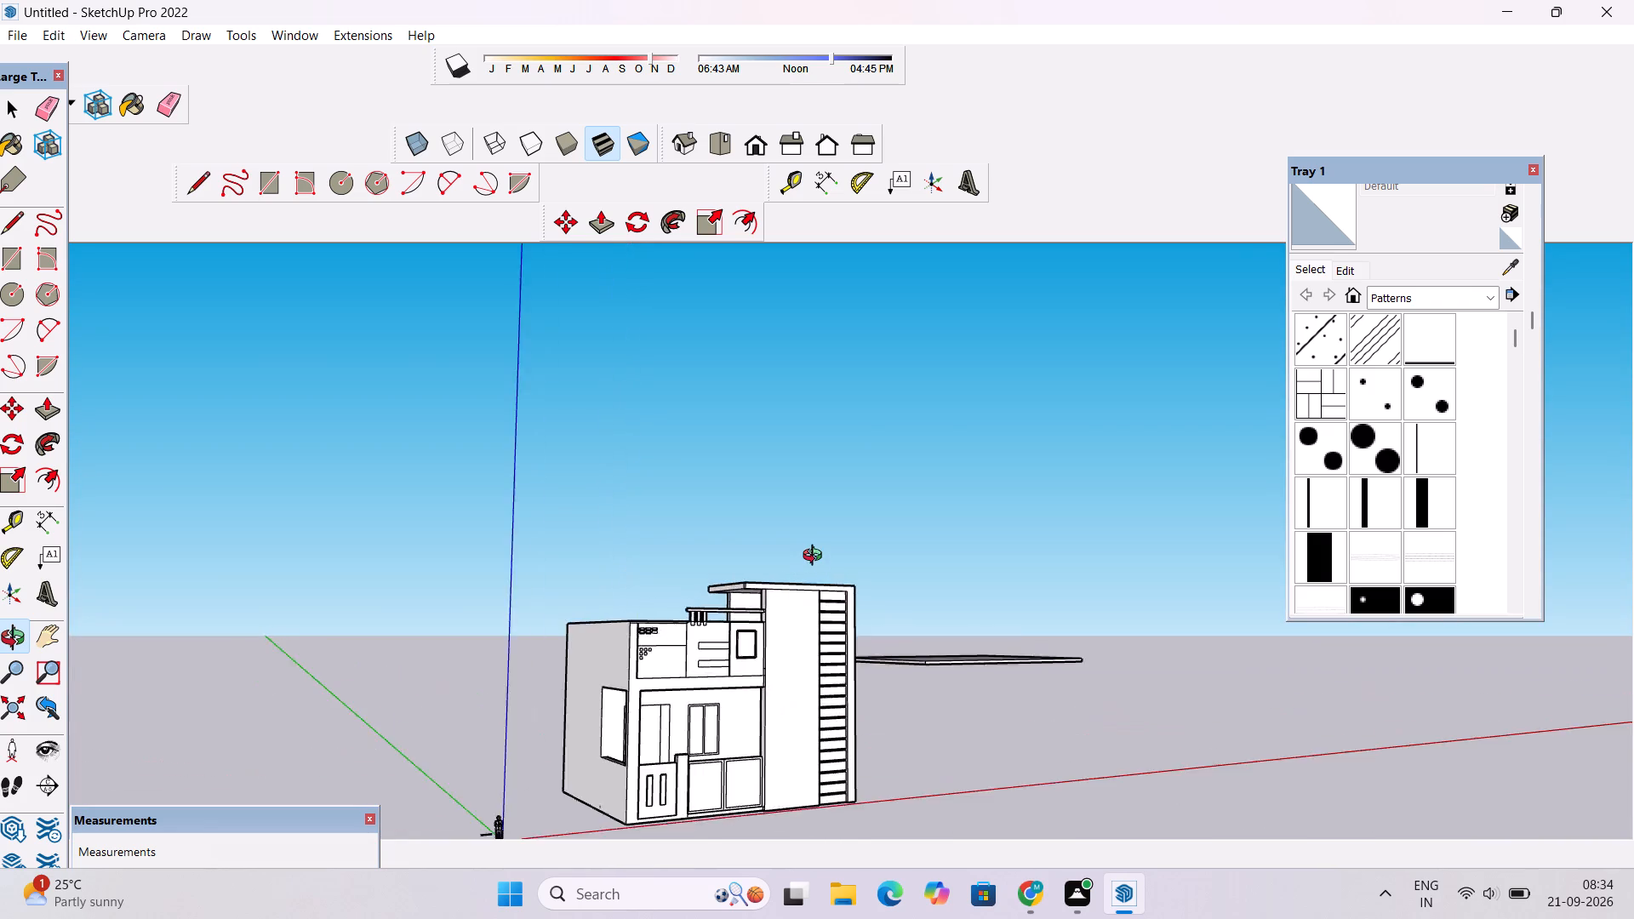
Push the tall plain face of the tower, beside the horizontal slats, inward 10".
scroll(816, 557, "up", 10)
left_click_drag(803, 668, 702, 423, "shift")
scroll(700, 415, "down", 5)
left_click_drag(698, 551, 694, 607)
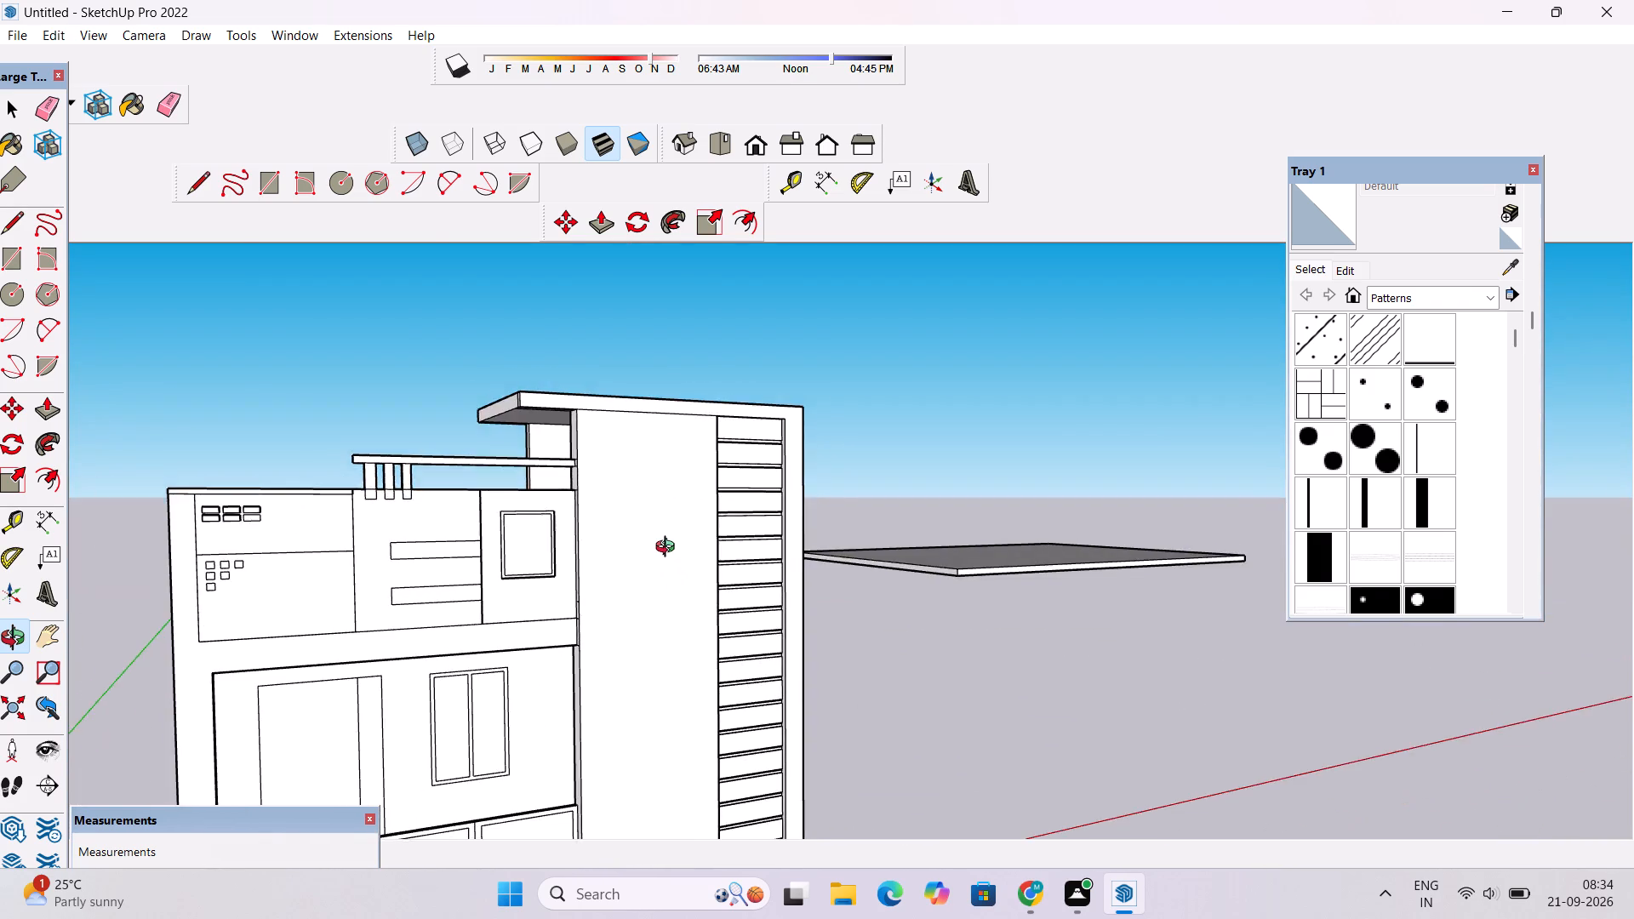
scroll(669, 549, "up", 3)
left_click_drag(669, 549, 686, 497)
left_click_drag(686, 497, 702, 596, "shift")
left_click_drag(700, 597, 705, 641, "shift")
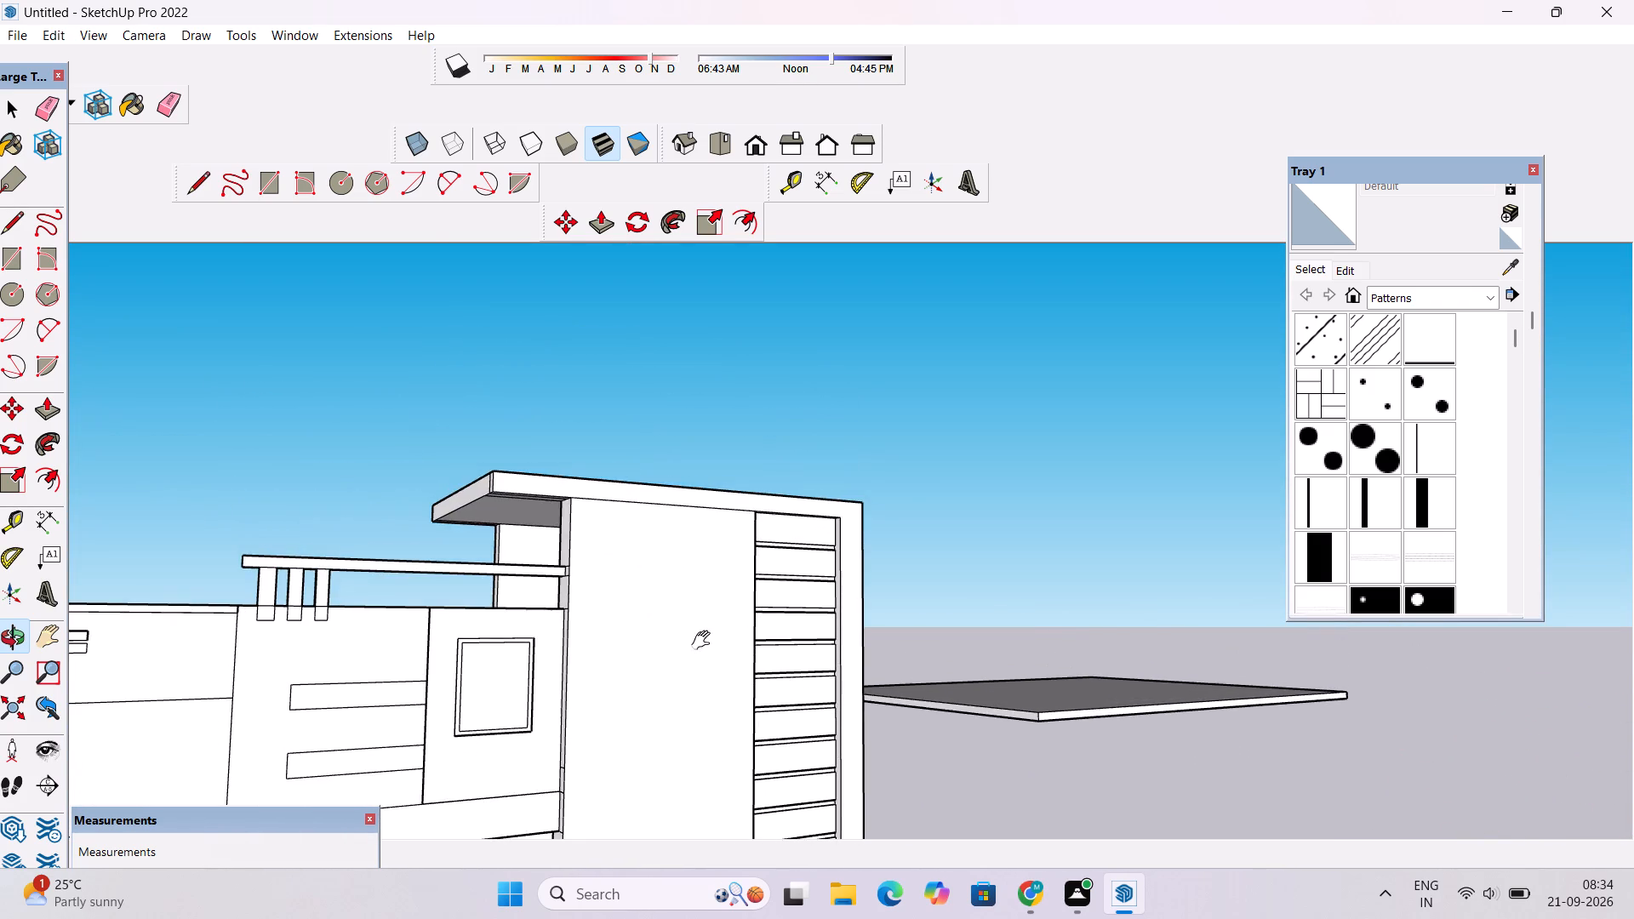
left_click_drag(705, 641, 670, 594, "shift")
key("space")
left_click(677, 641)
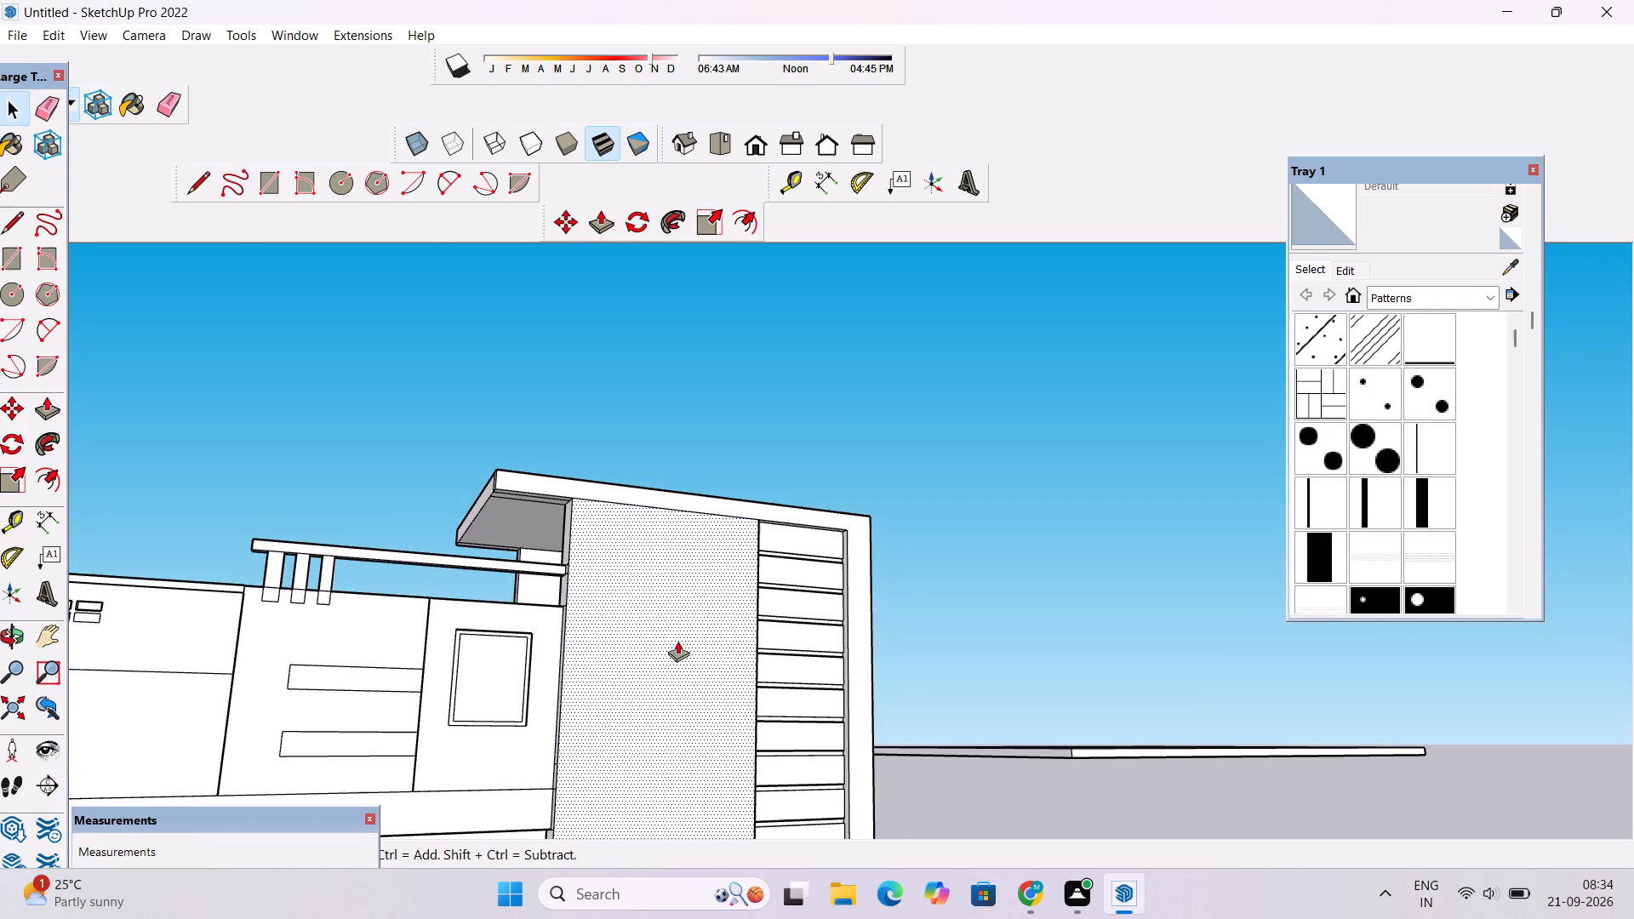
key("p")
left_click(677, 641)
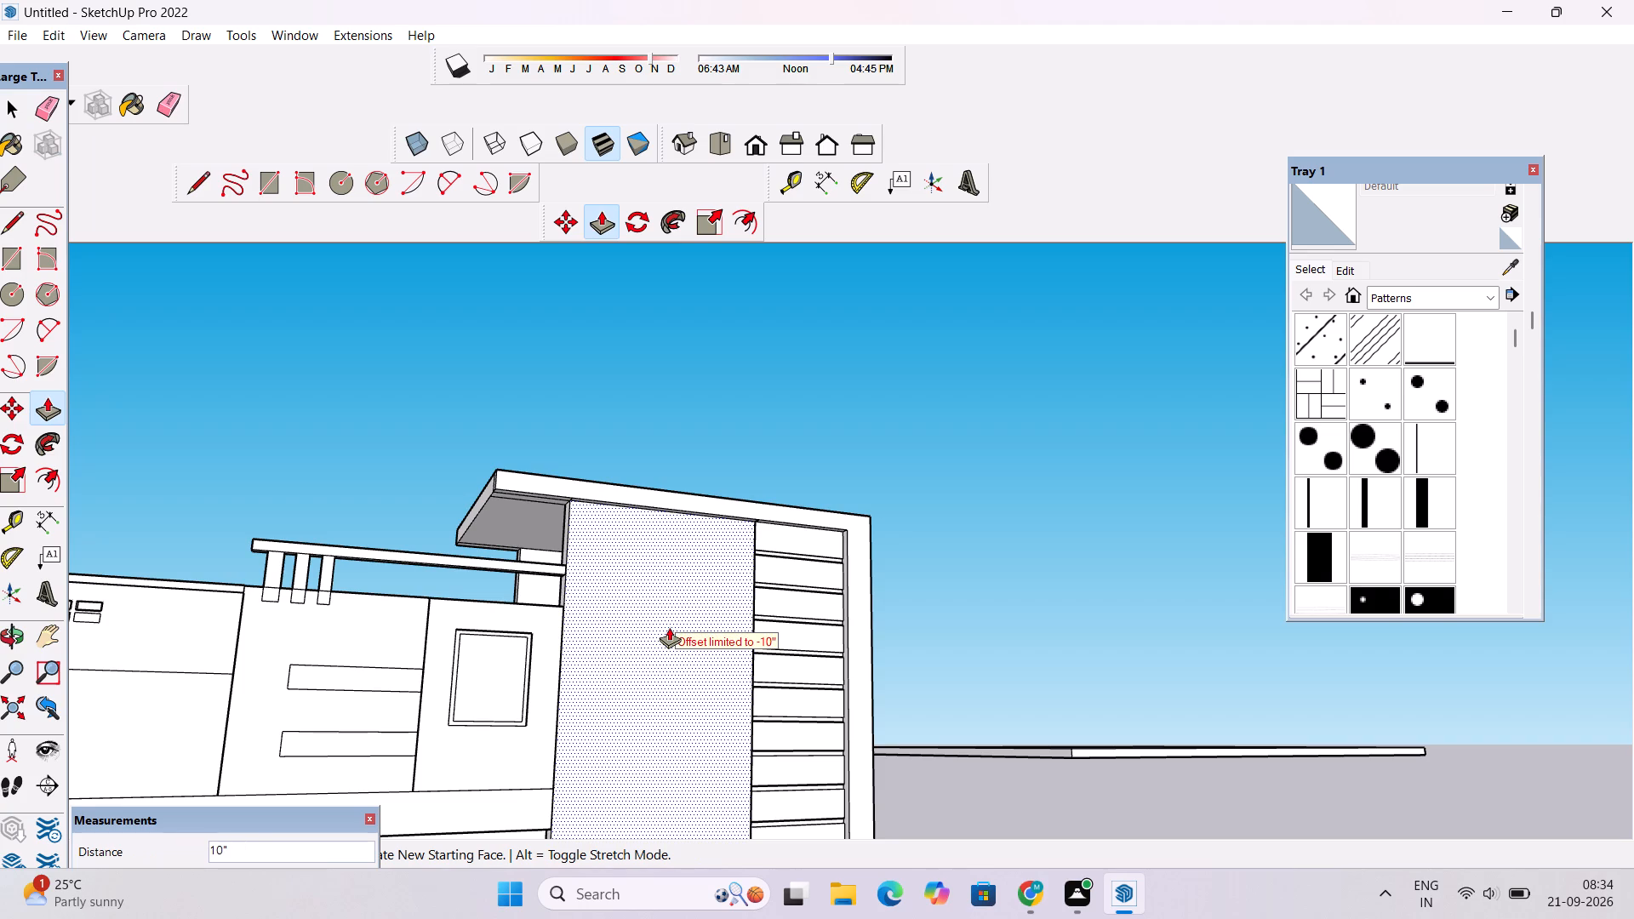
left_click(668, 625)
Examine the recessed tower face, its surrounding frame and the roof slab from above, below and the side.
key("o")
left_click_drag(679, 658, 645, 555)
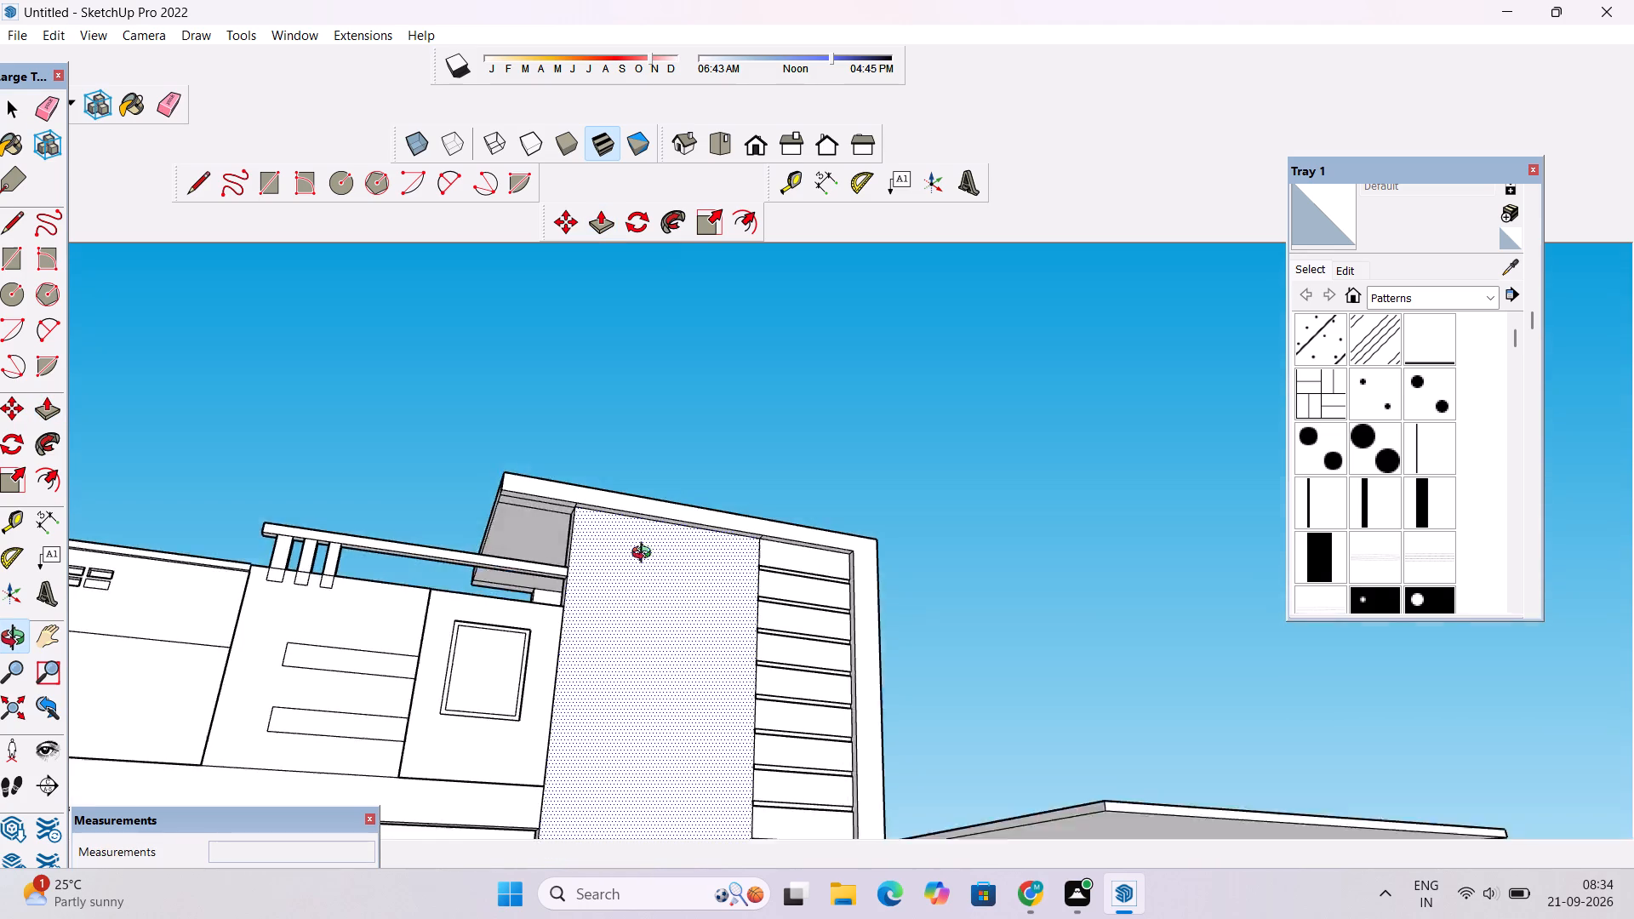
left_click_drag(645, 555, 518, 504)
scroll(543, 499, "down", 4)
left_click_drag(567, 493, 637, 807)
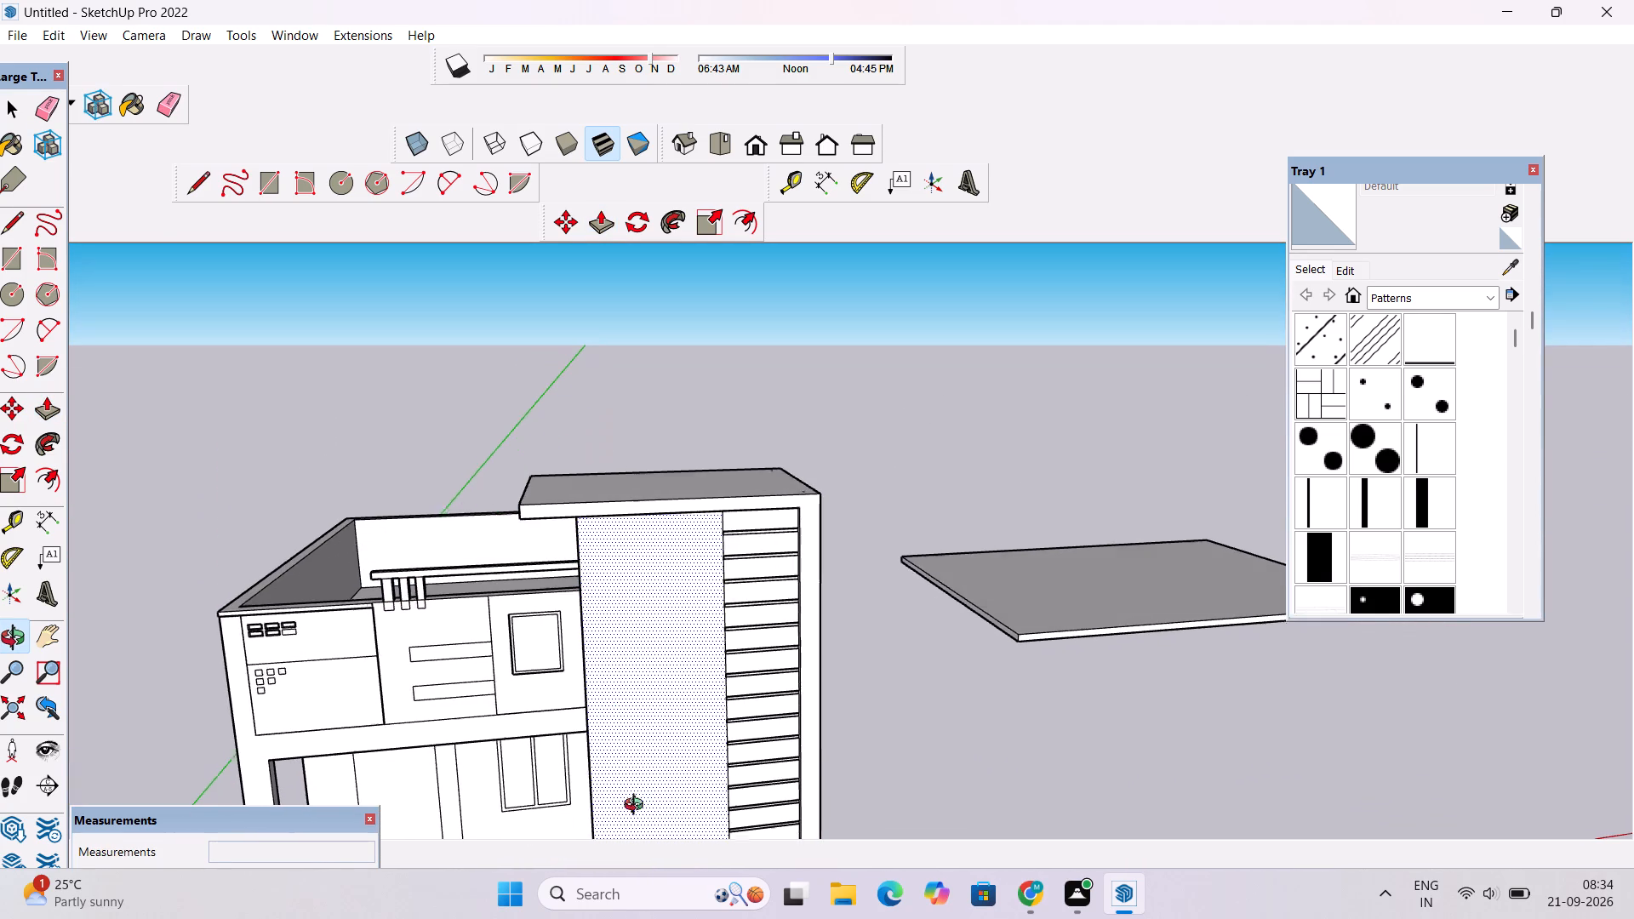
left_click_drag(637, 807, 637, 809)
left_click_drag(648, 807, 667, 864)
left_click_drag(687, 831, 649, 719, "shift")
left_click_drag(649, 718, 660, 803)
scroll(671, 465, "up", 1)
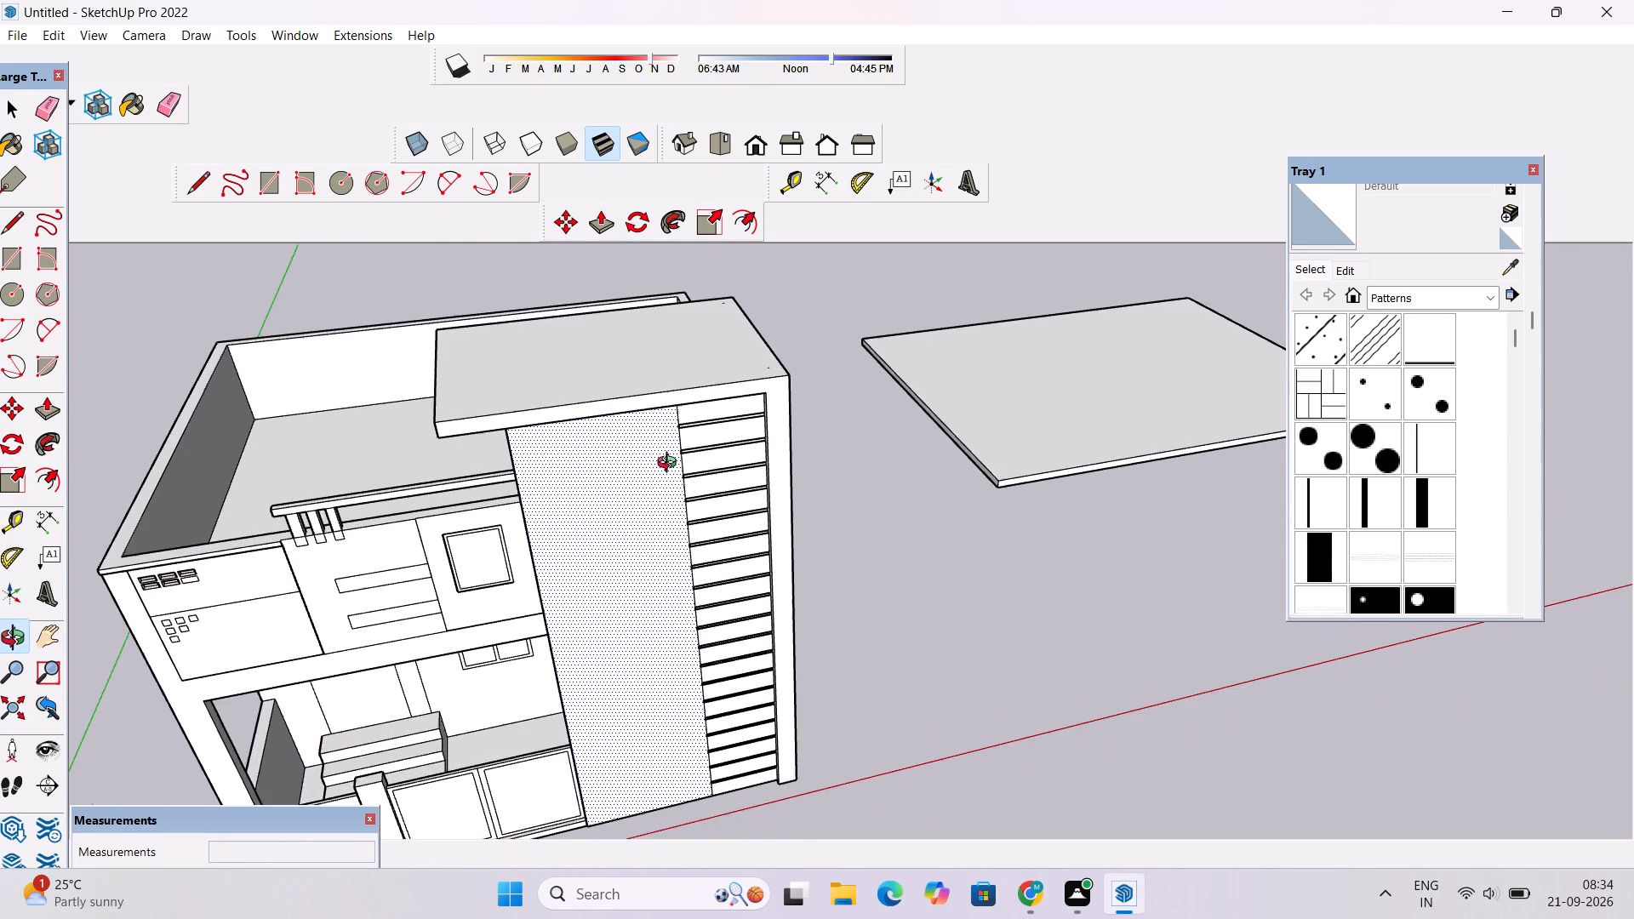
scroll(671, 465, "up", 1)
left_click_drag(746, 648, 598, 603)
left_click_drag(629, 535, 684, 716, "shift")
left_click_drag(672, 724, 849, 454)
scroll(683, 467, "up", 1)
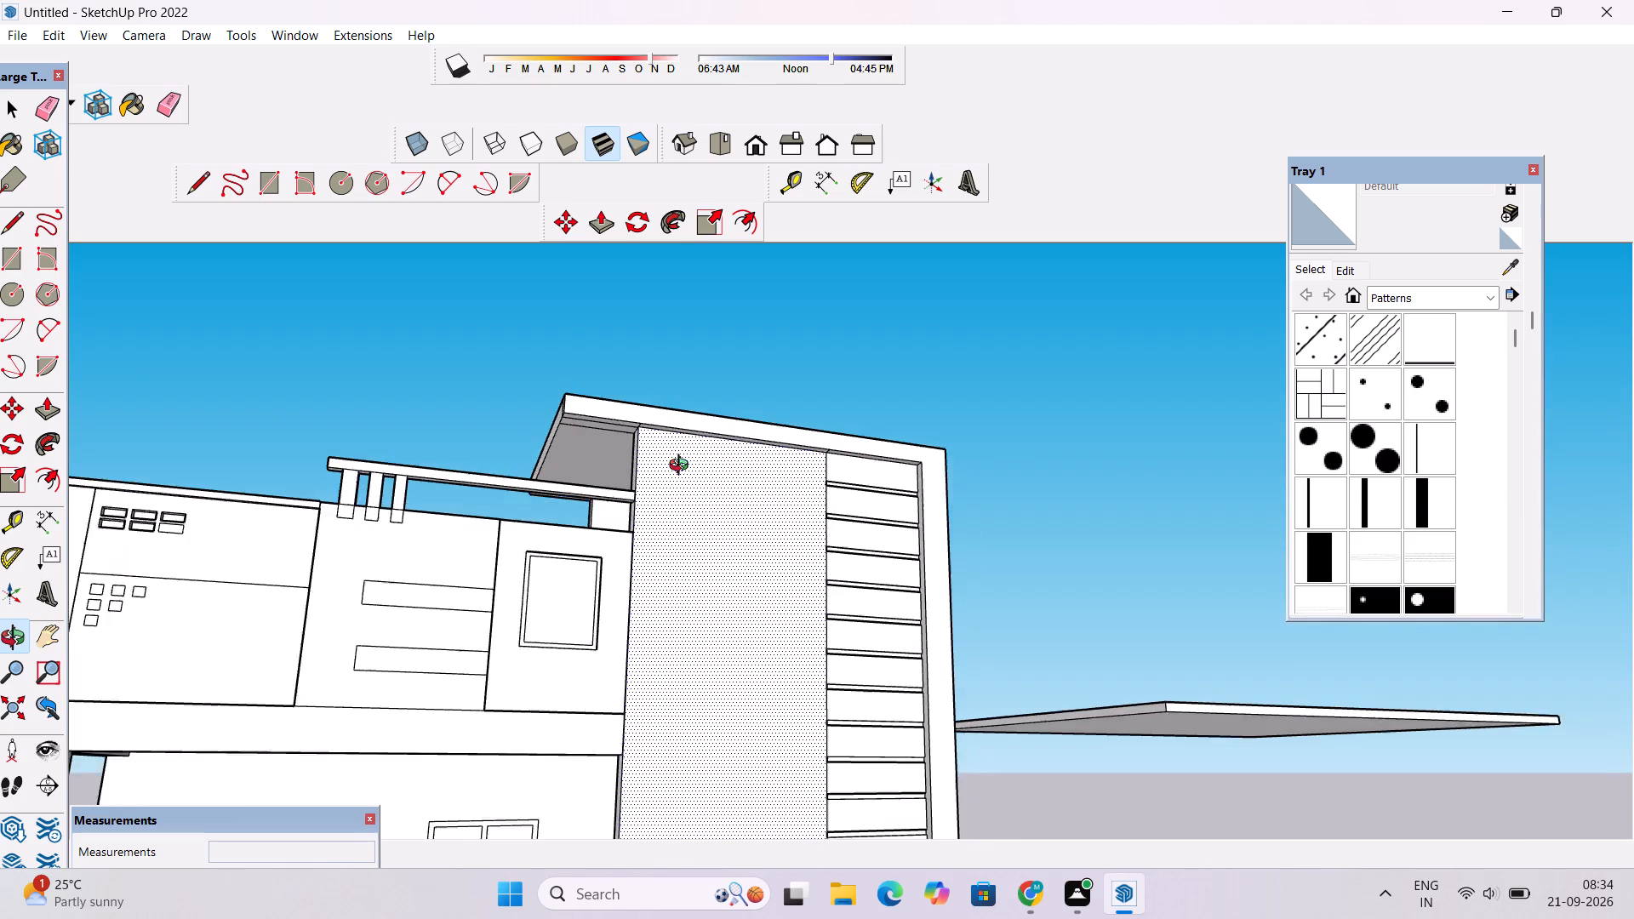
scroll(683, 467, "up", 2)
left_click_drag(683, 494, 923, 555)
left_click_drag(882, 578, 720, 534)
left_click_drag(704, 536, 728, 550)
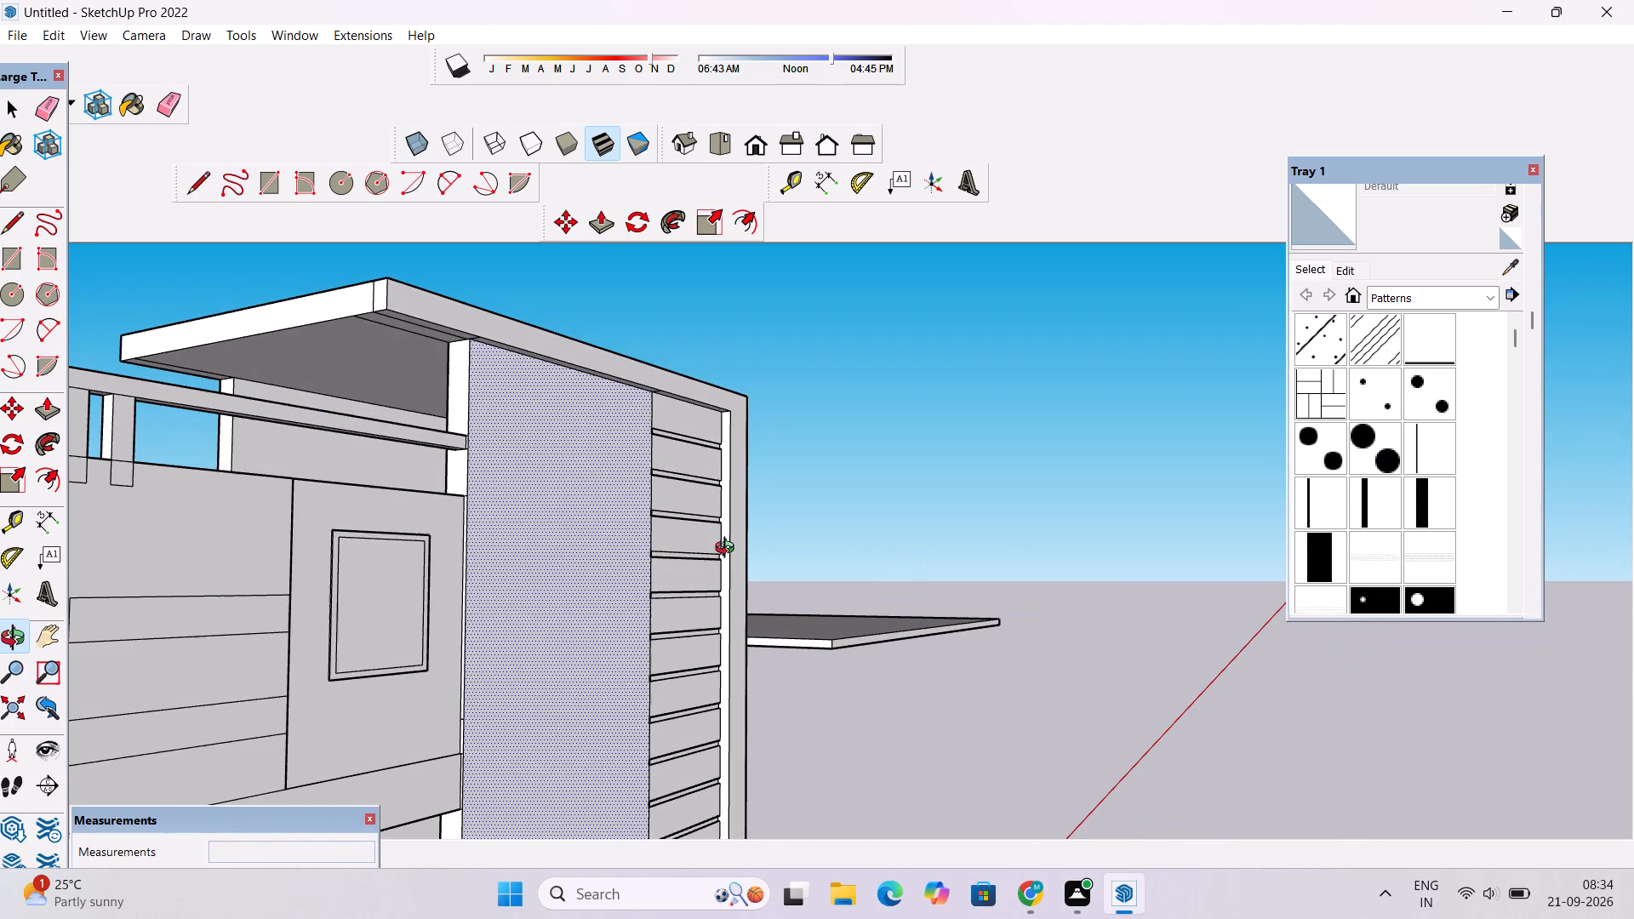
Pull the front face of the frame along the tower's roof slab and outer side forward 1'.
key("space")
left_click(633, 368)
key("p")
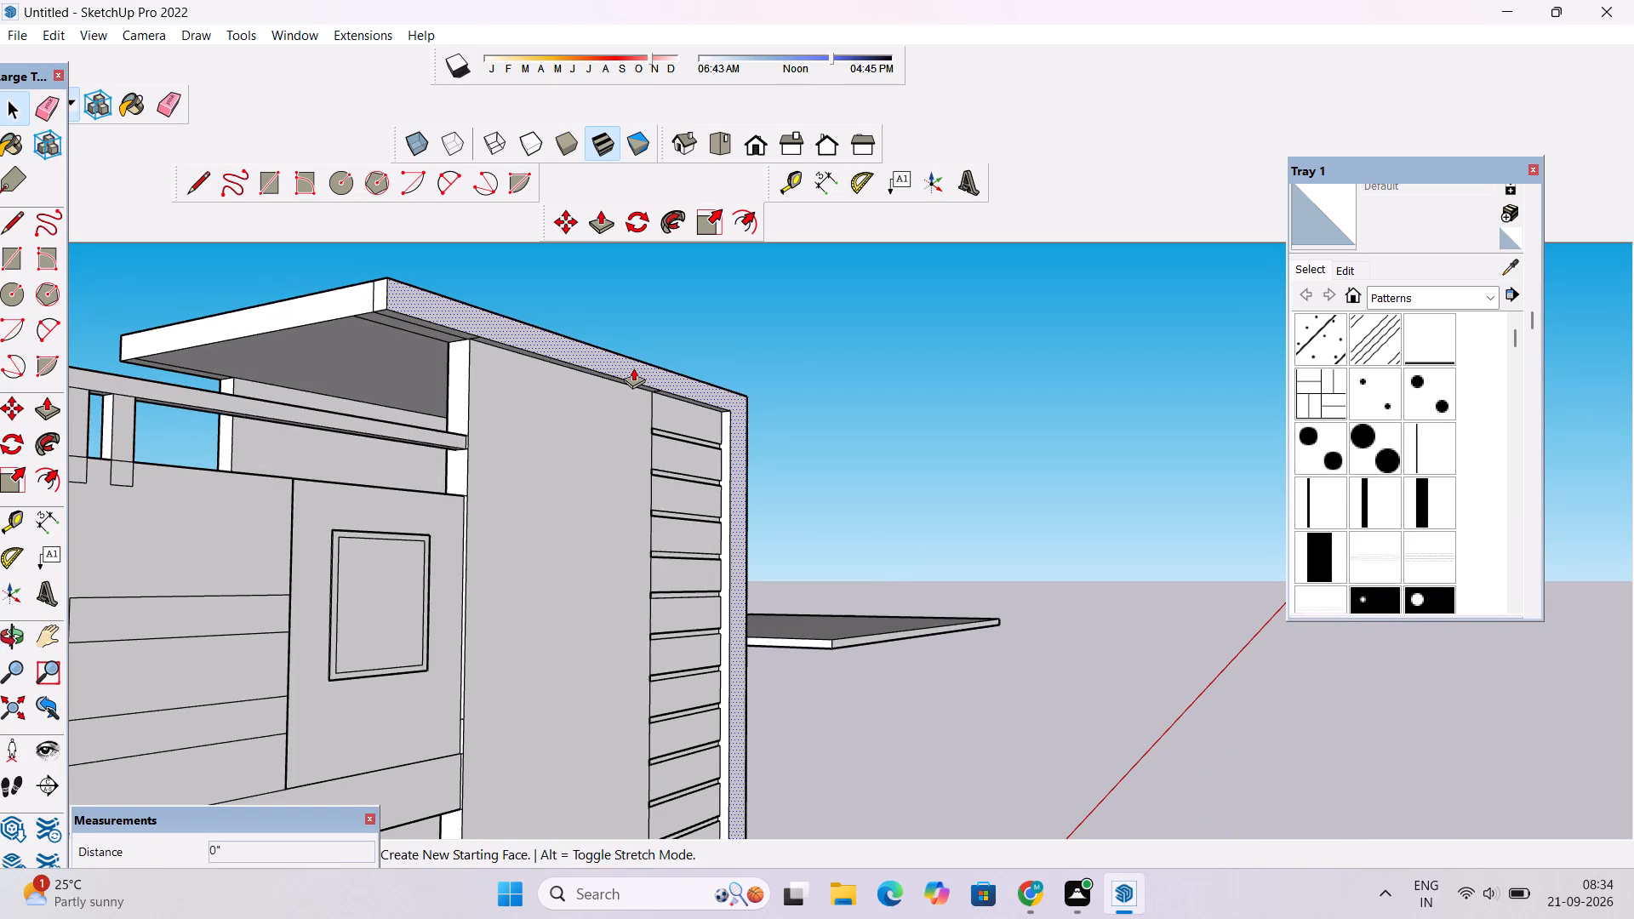
left_click(633, 368)
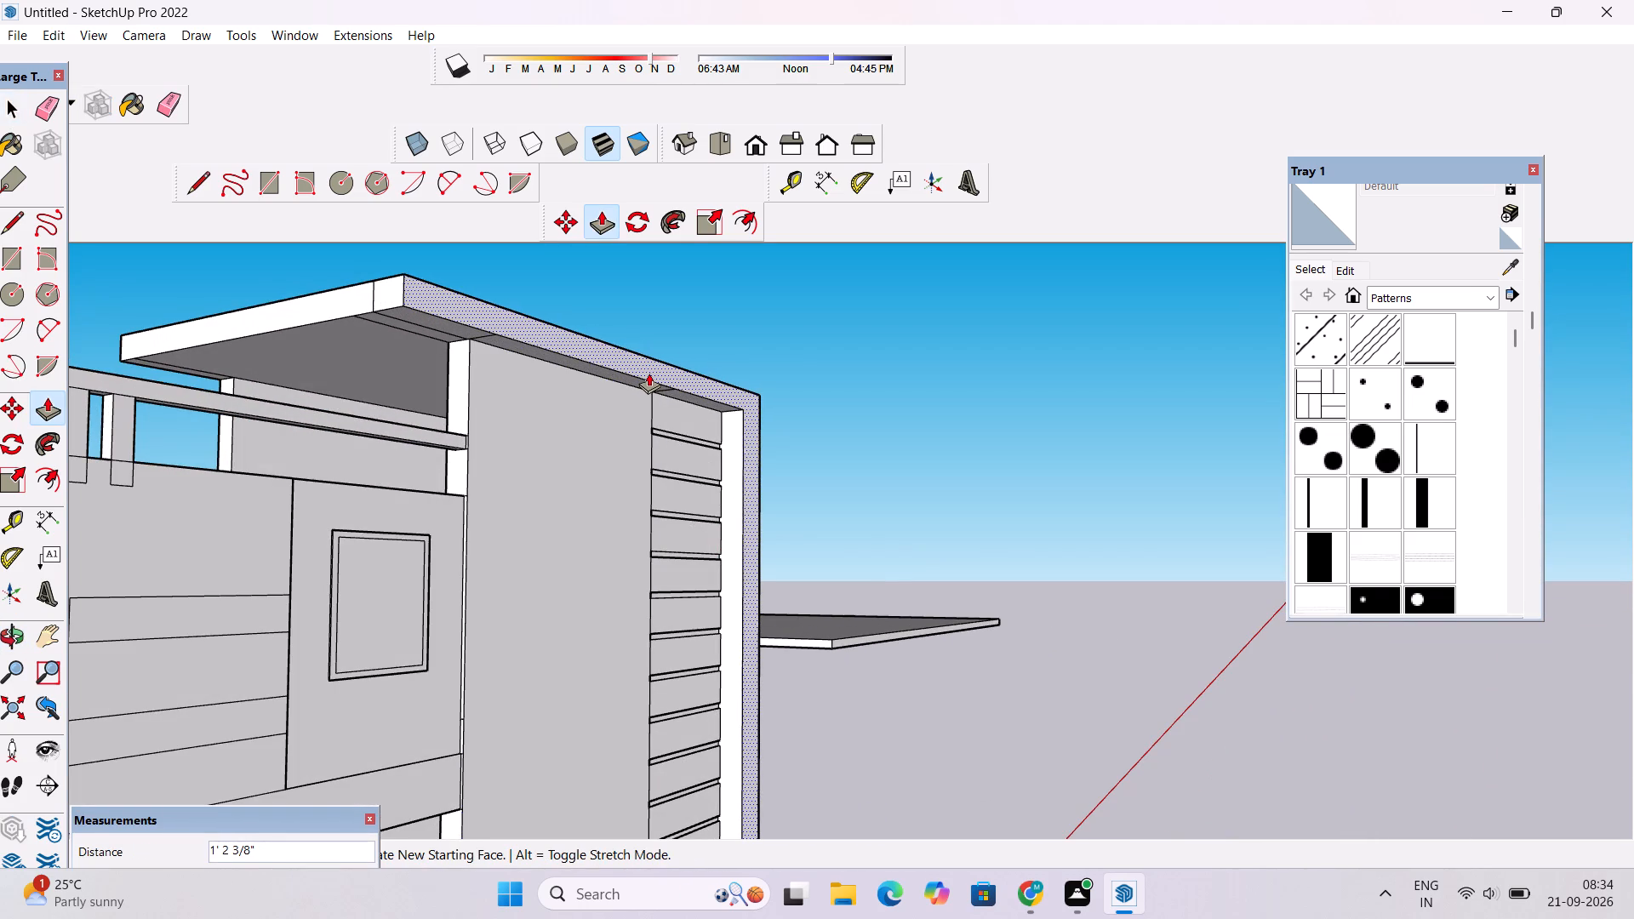
type("1'")
key("Return")
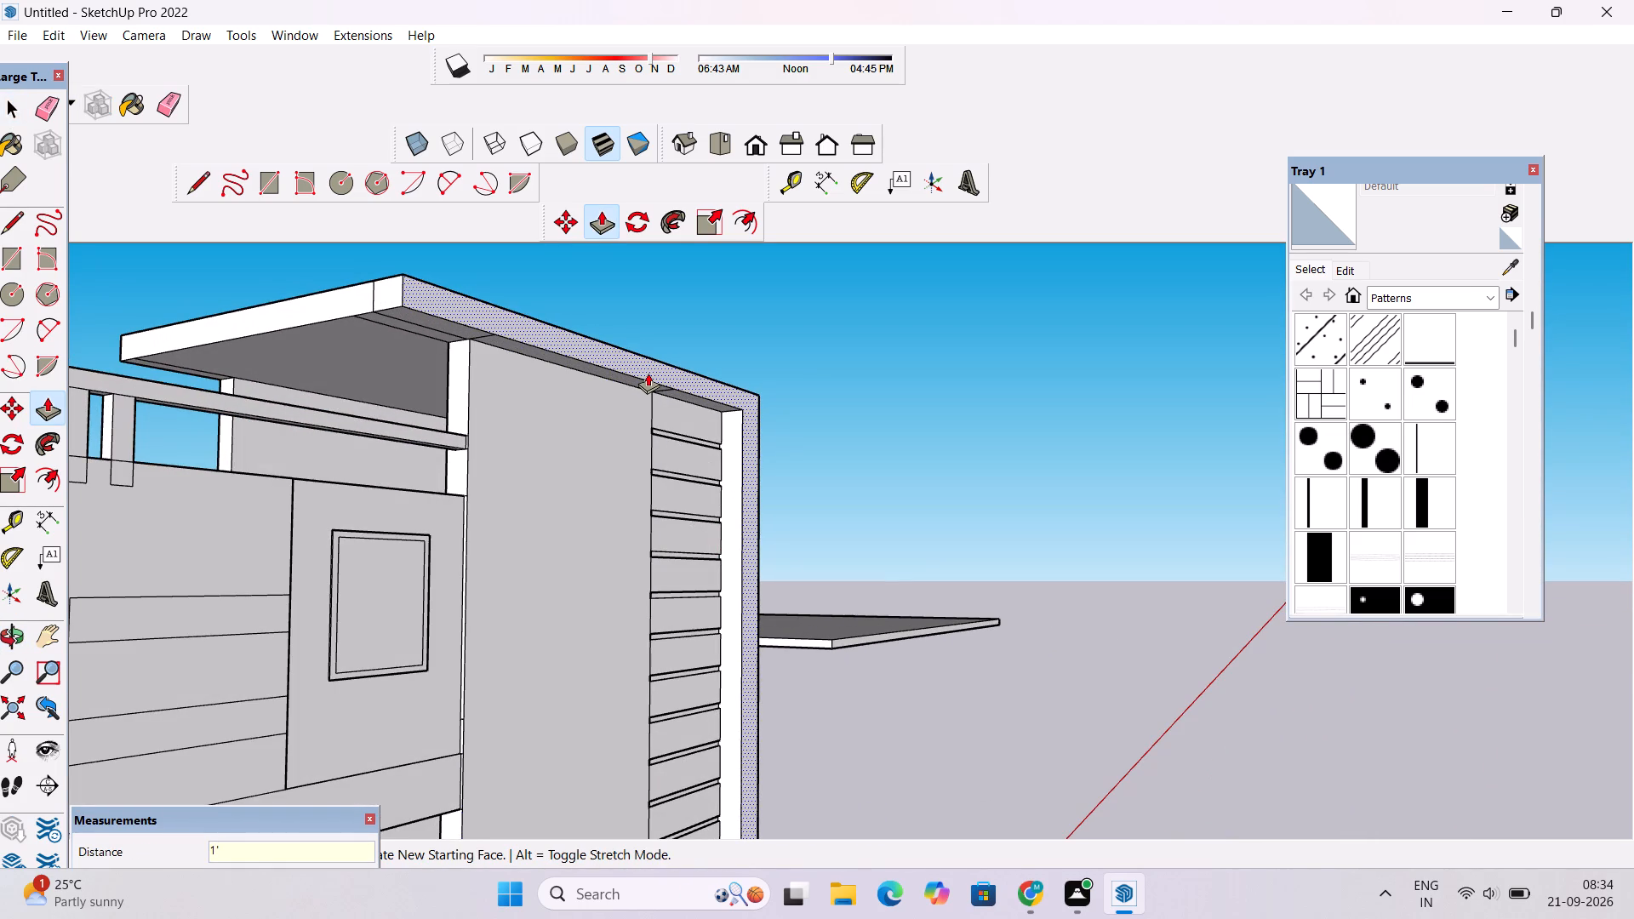
Erase the leftover seam edges on the underside of the tower's roof slab and frame.
key("o")
scroll(647, 372, "down", 4)
left_click_drag(636, 442, 625, 513)
left_click_drag(506, 395, 507, 351)
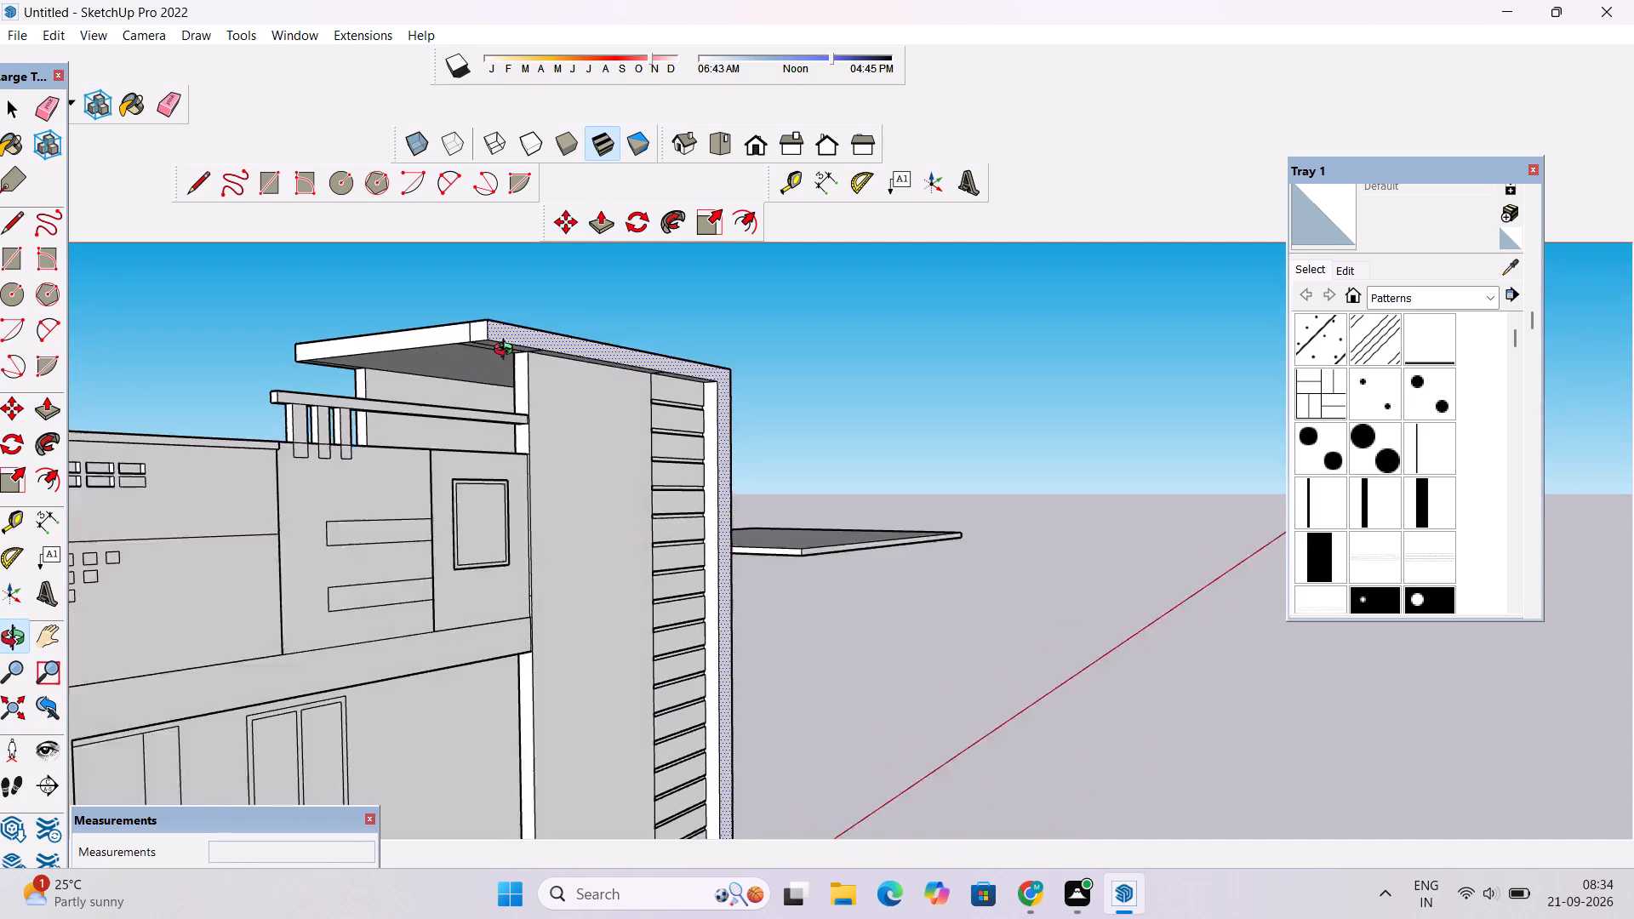
left_click_drag(507, 351, 507, 314)
left_click_drag(488, 367, 551, 519)
scroll(536, 507, "up", 3)
left_click_drag(557, 531, 574, 460)
scroll(579, 479, "up", 3)
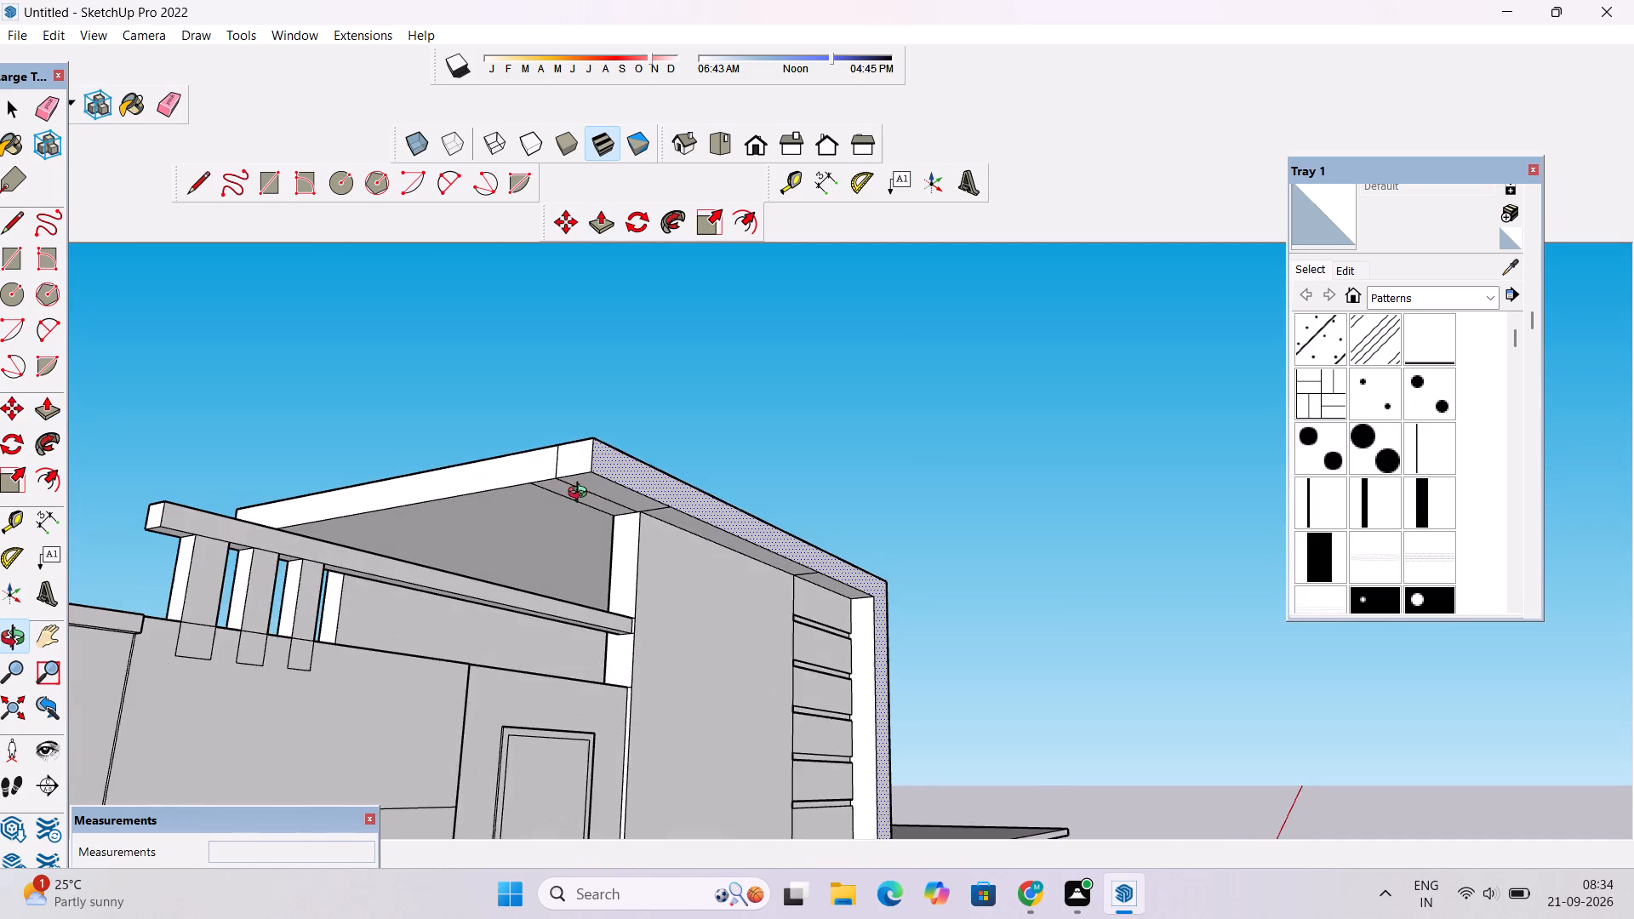
left_click(581, 498, "shift")
scroll(581, 499, "up", 3)
key("e")
left_click_drag(551, 437, 540, 446)
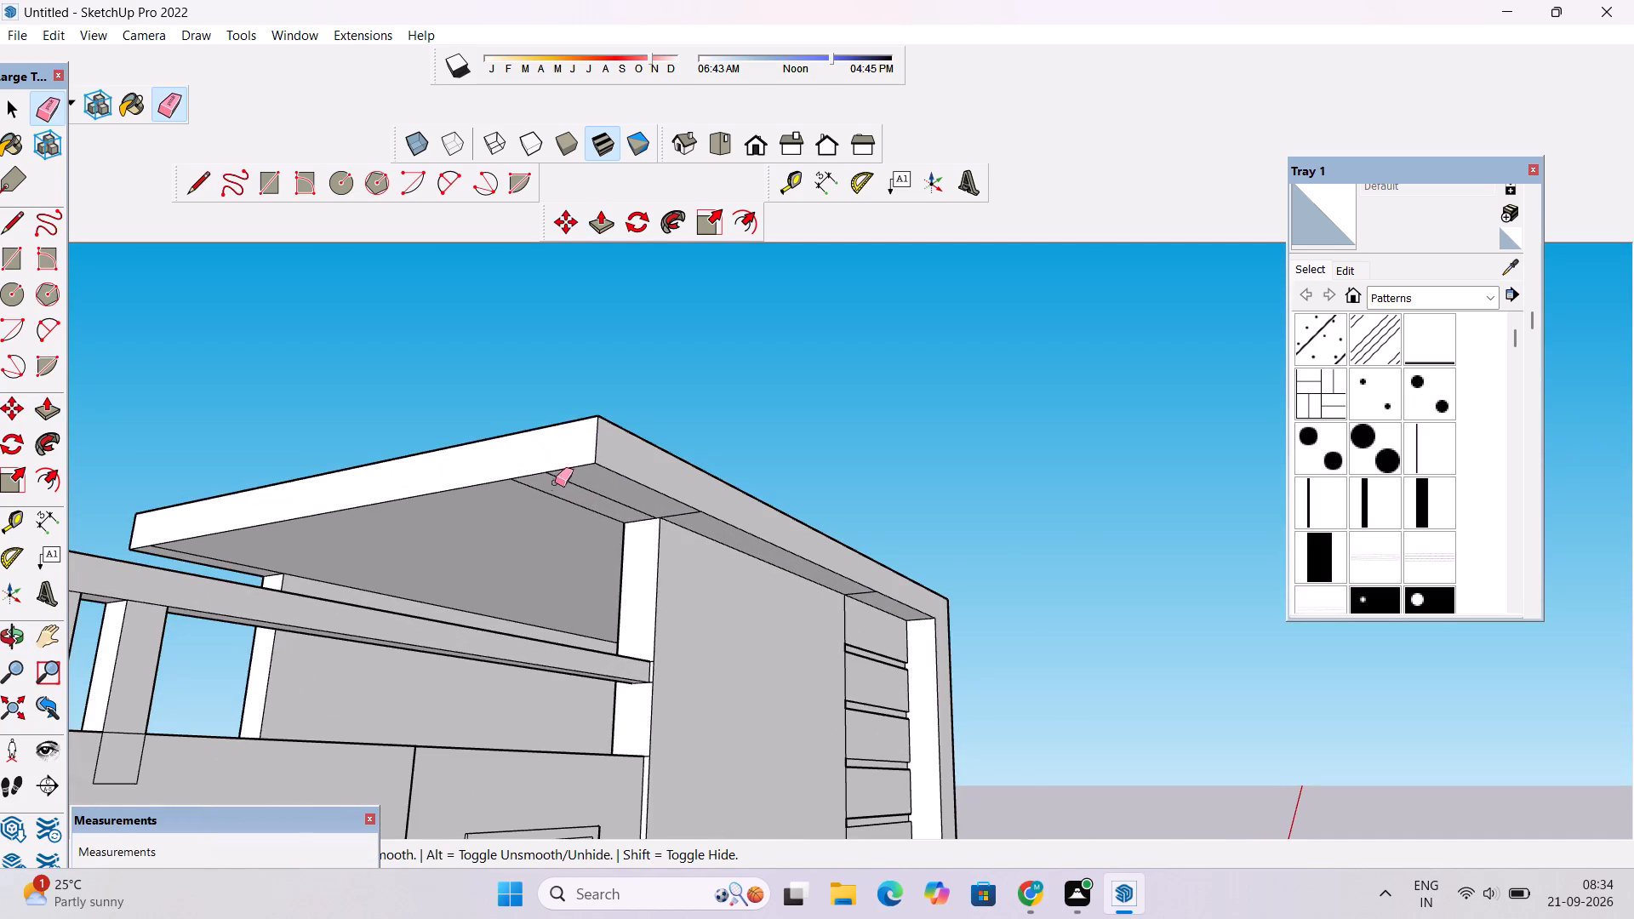
left_click_drag(563, 479, 562, 502)
scroll(683, 520, "up", 3)
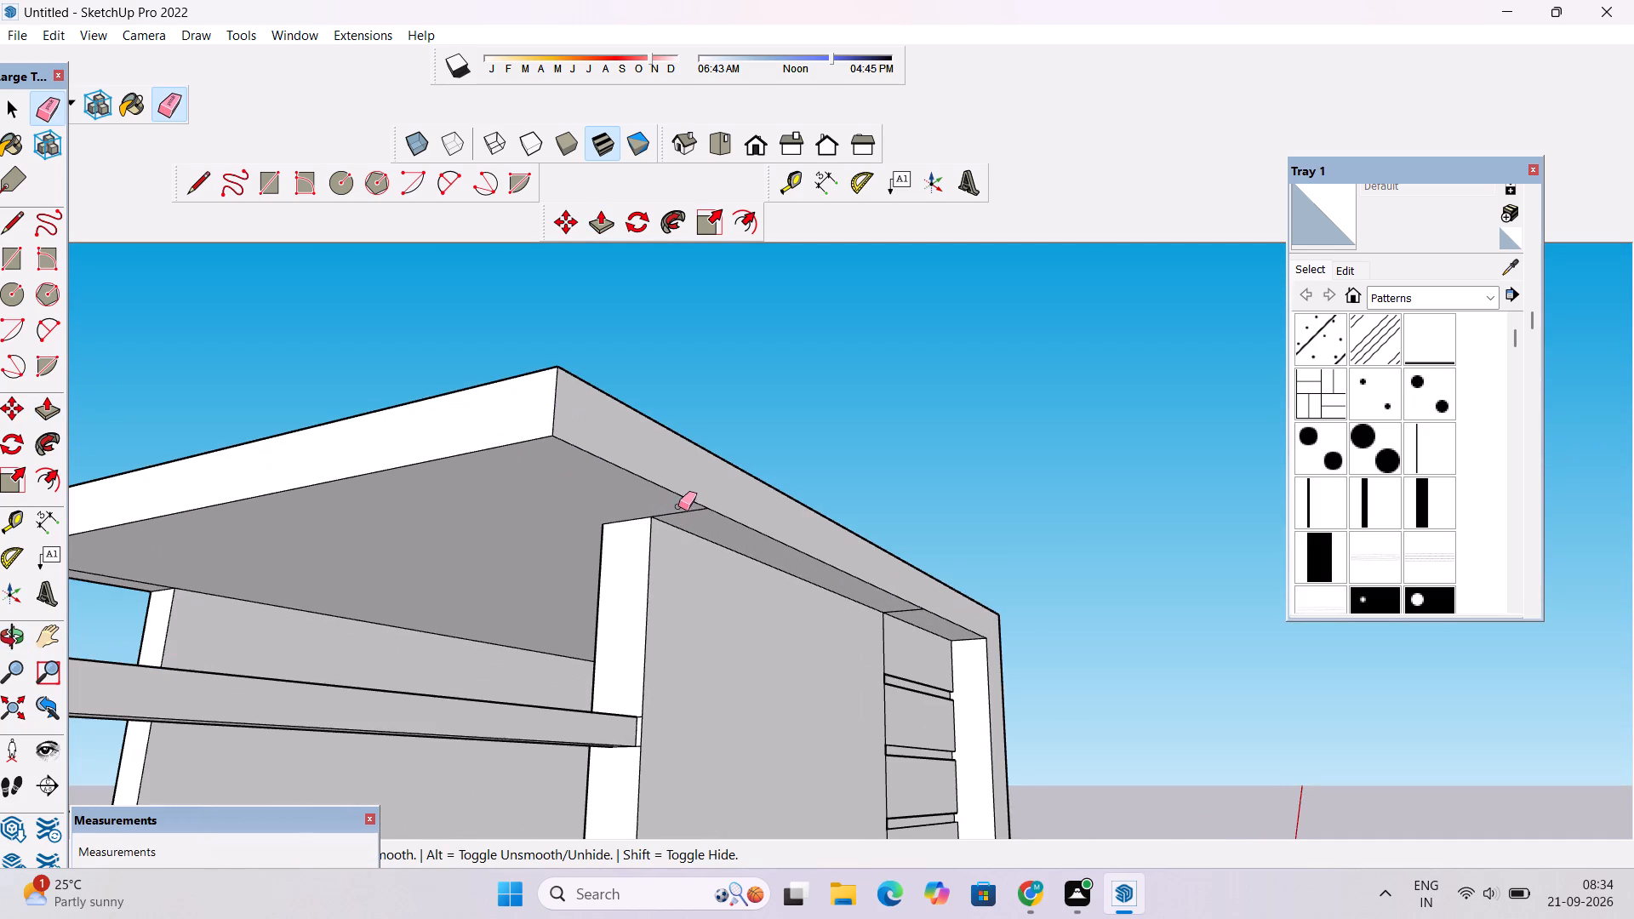
left_click_drag(676, 505, 685, 517)
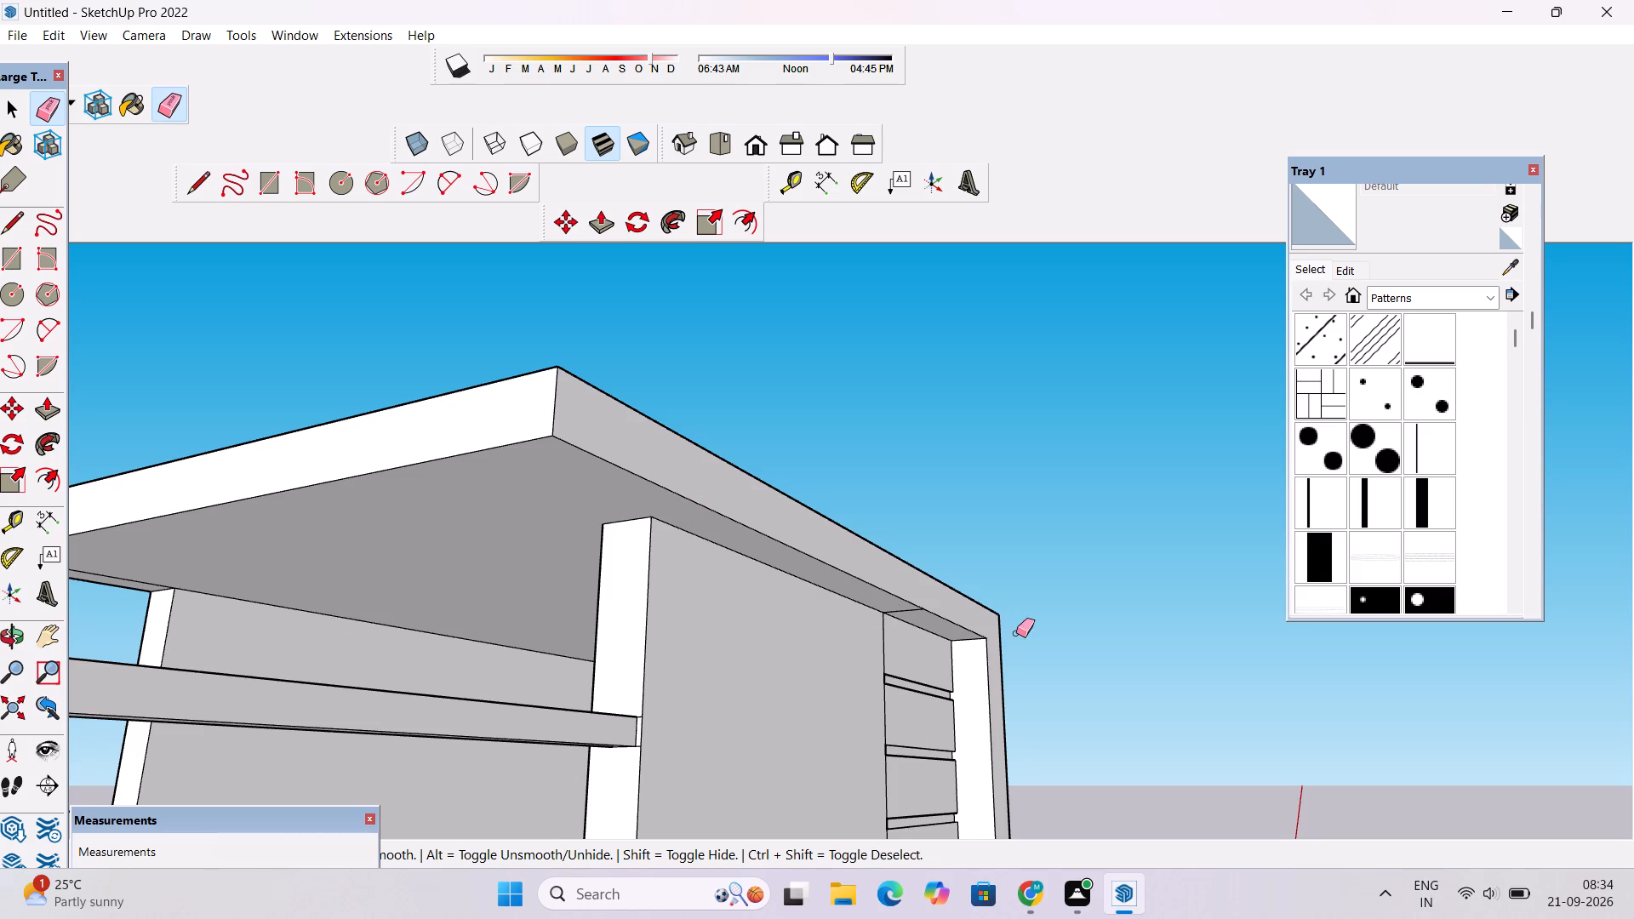
scroll(953, 636, "up", 8)
left_click_drag(831, 555, 837, 572)
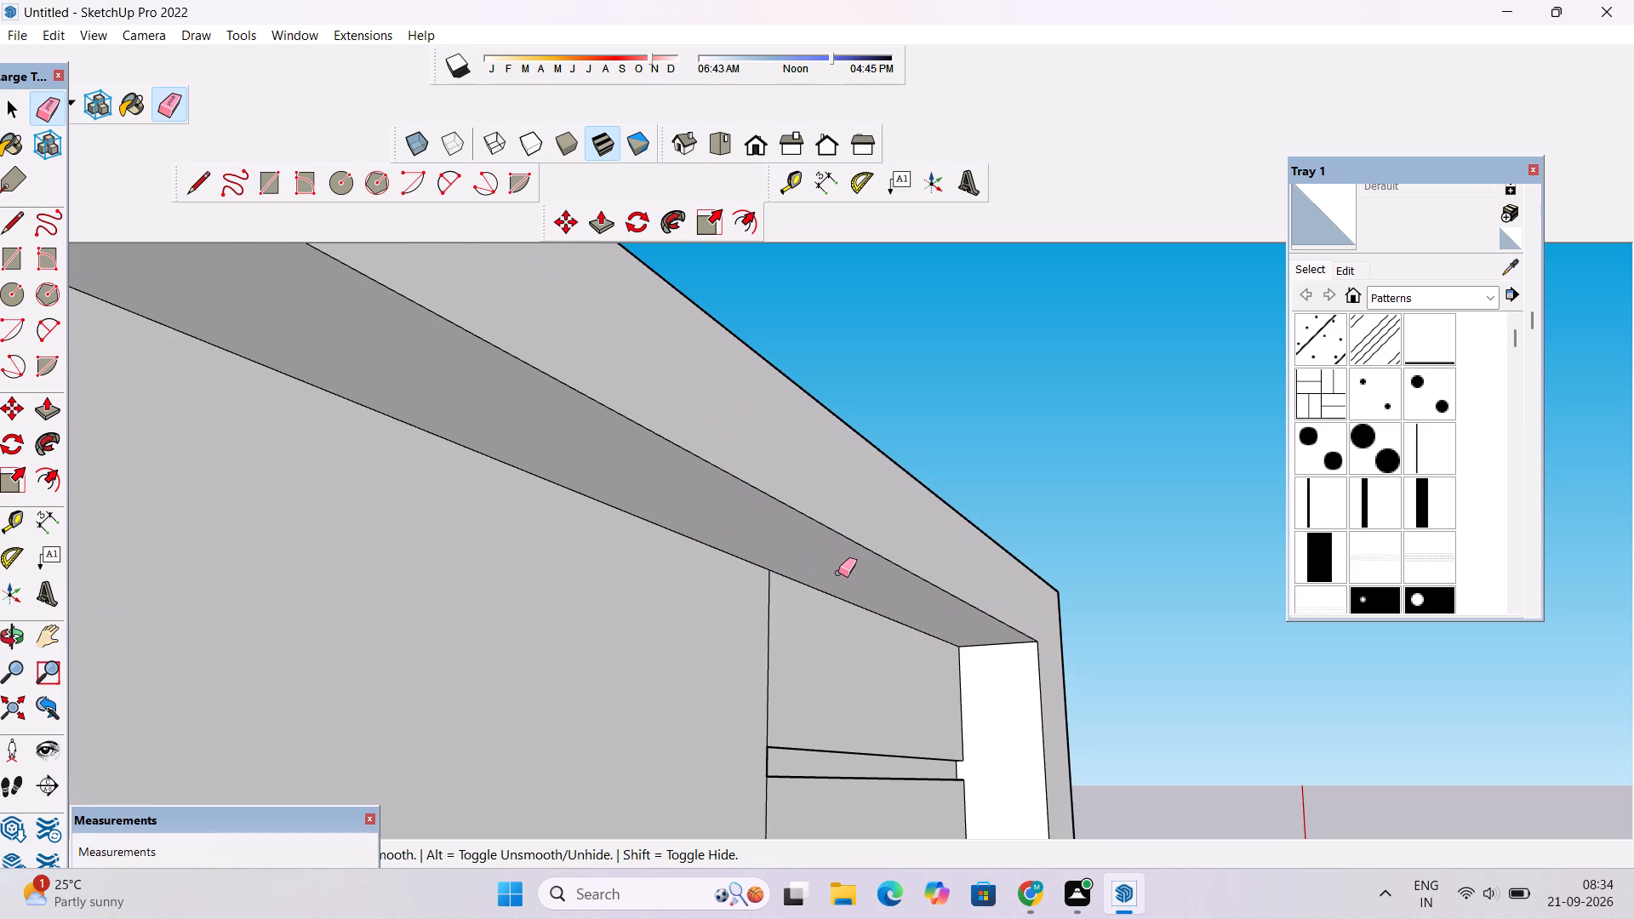
Erase the leftover vertical seam edge on the rear face of the tower's rooftop wall.
key("o")
scroll(823, 557, "down", 19)
left_click_drag(853, 618, 830, 814)
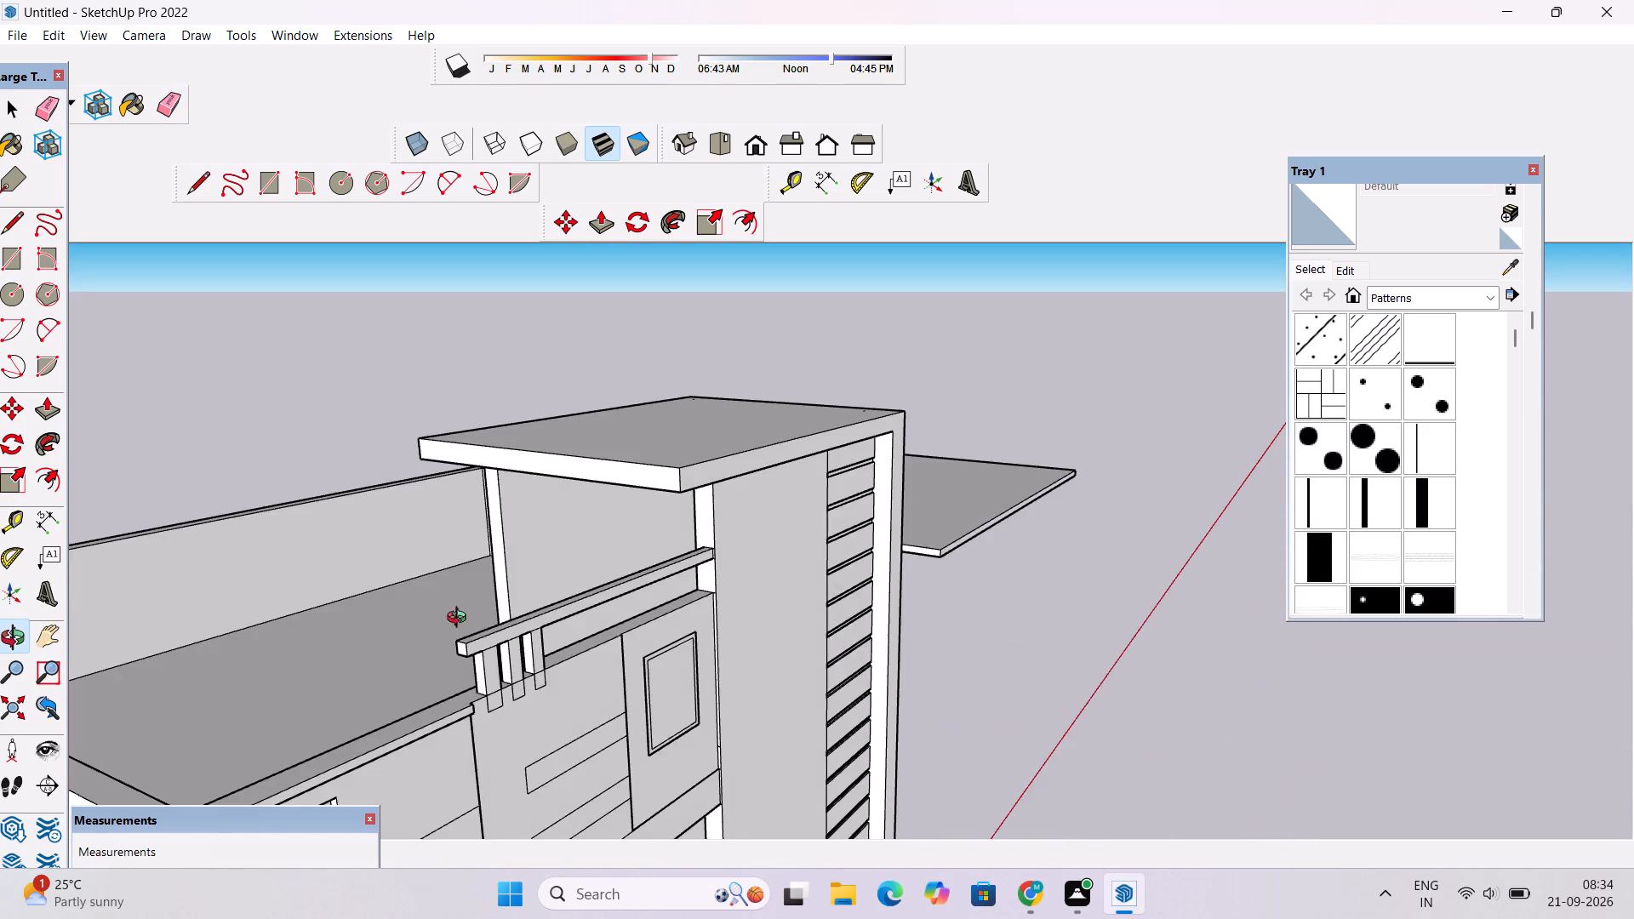
left_click_drag(421, 607, 1010, 618)
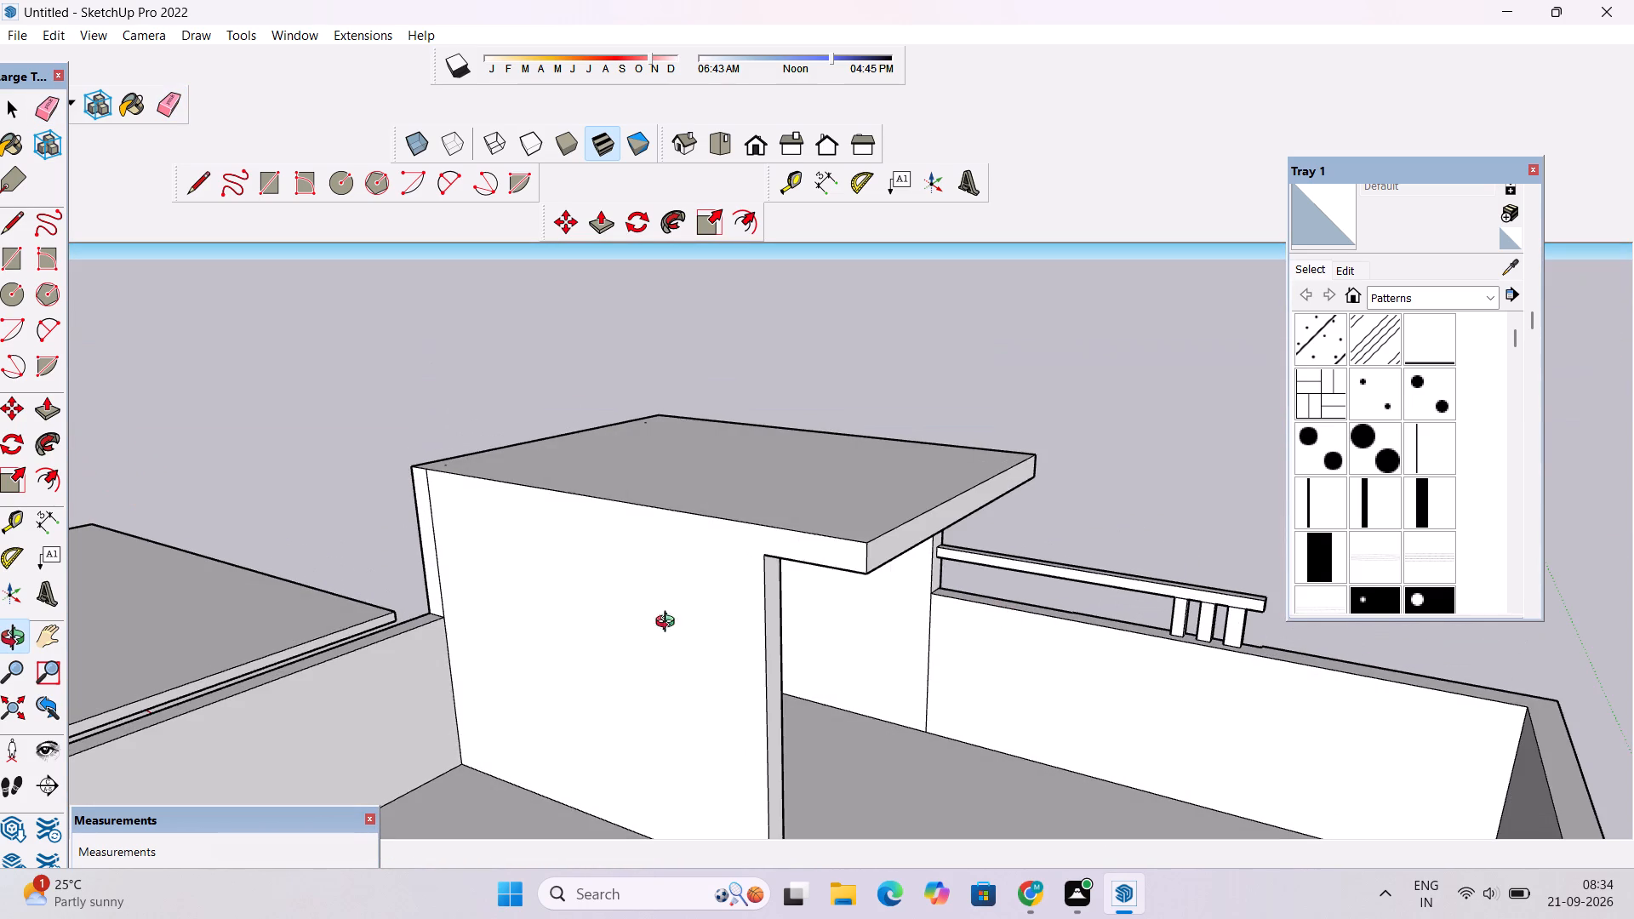
scroll(540, 607, "up", 3)
left_click_drag(376, 632, 577, 607)
key("e")
left_click_drag(507, 528, 489, 547)
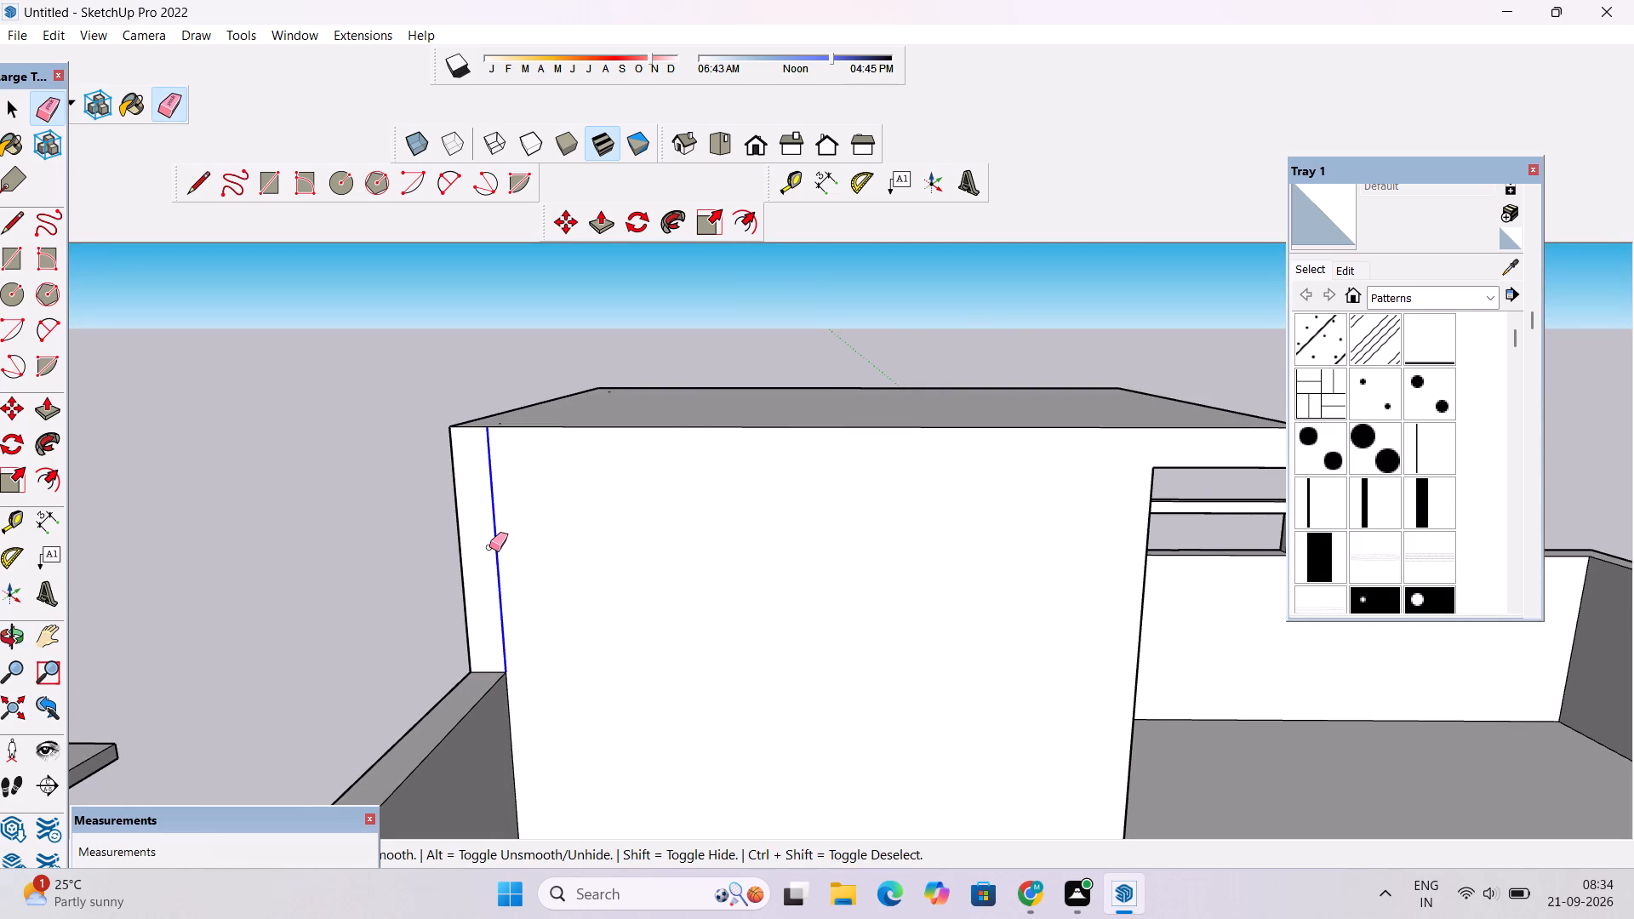
left_click_drag(489, 547, 489, 548)
Examine the rooftop, the front elevation and the underside of the tower's roof overhang.
key("o")
scroll(489, 548, "down", 11)
left_click_drag(787, 528, 323, 595)
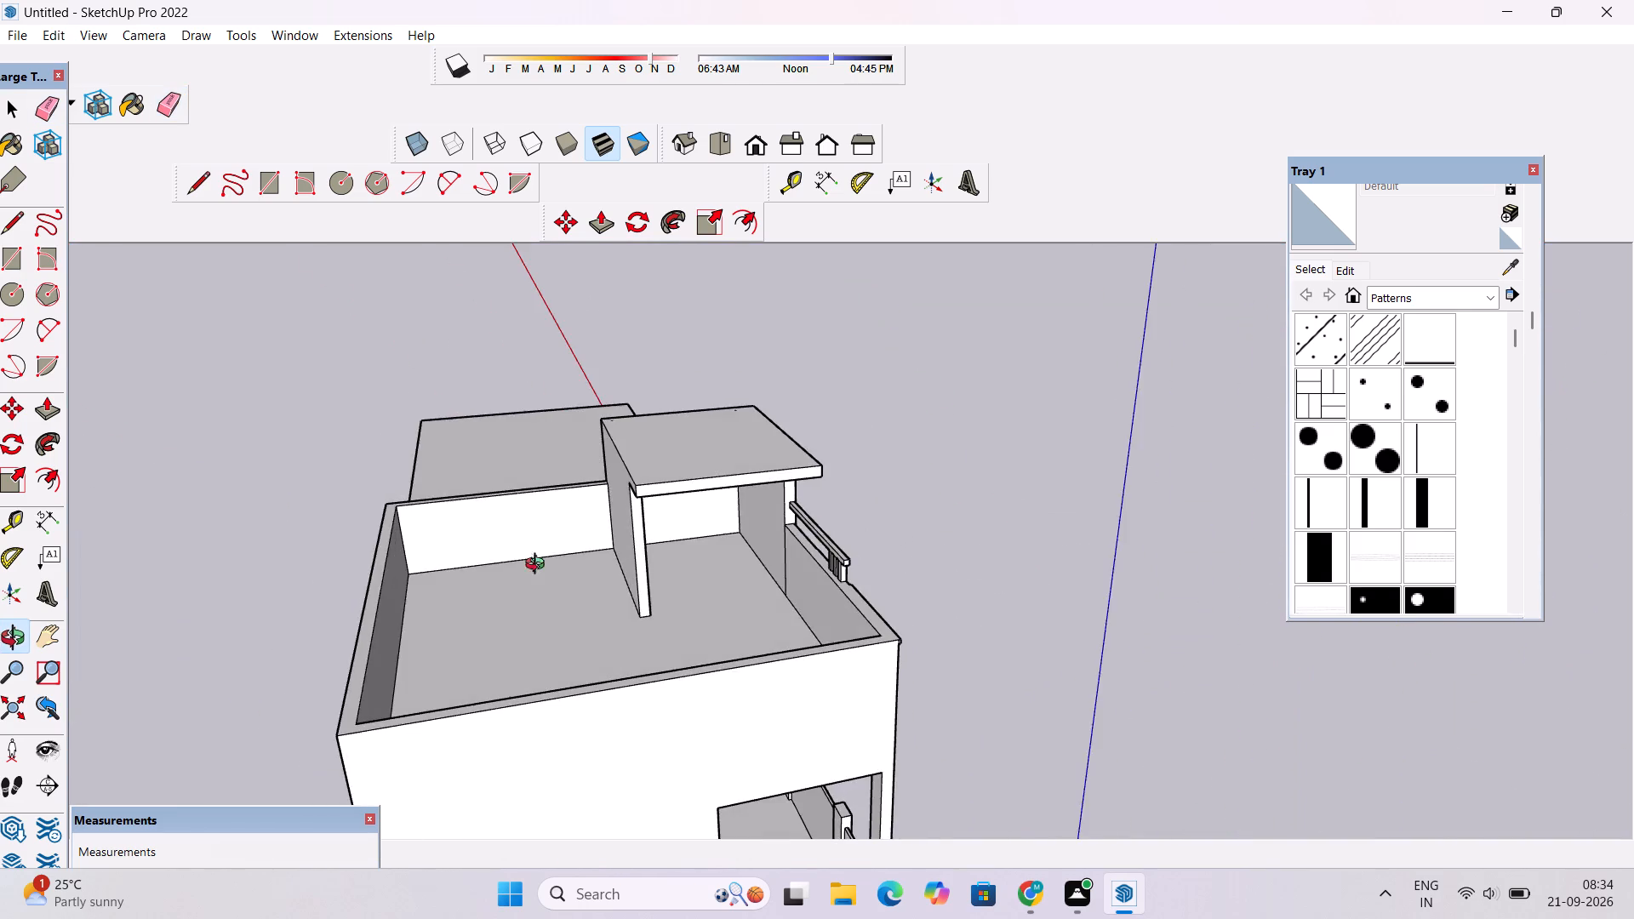
left_click_drag(838, 534, 602, 540)
left_click_drag(908, 487, 742, 349)
scroll(770, 448, "up", 7)
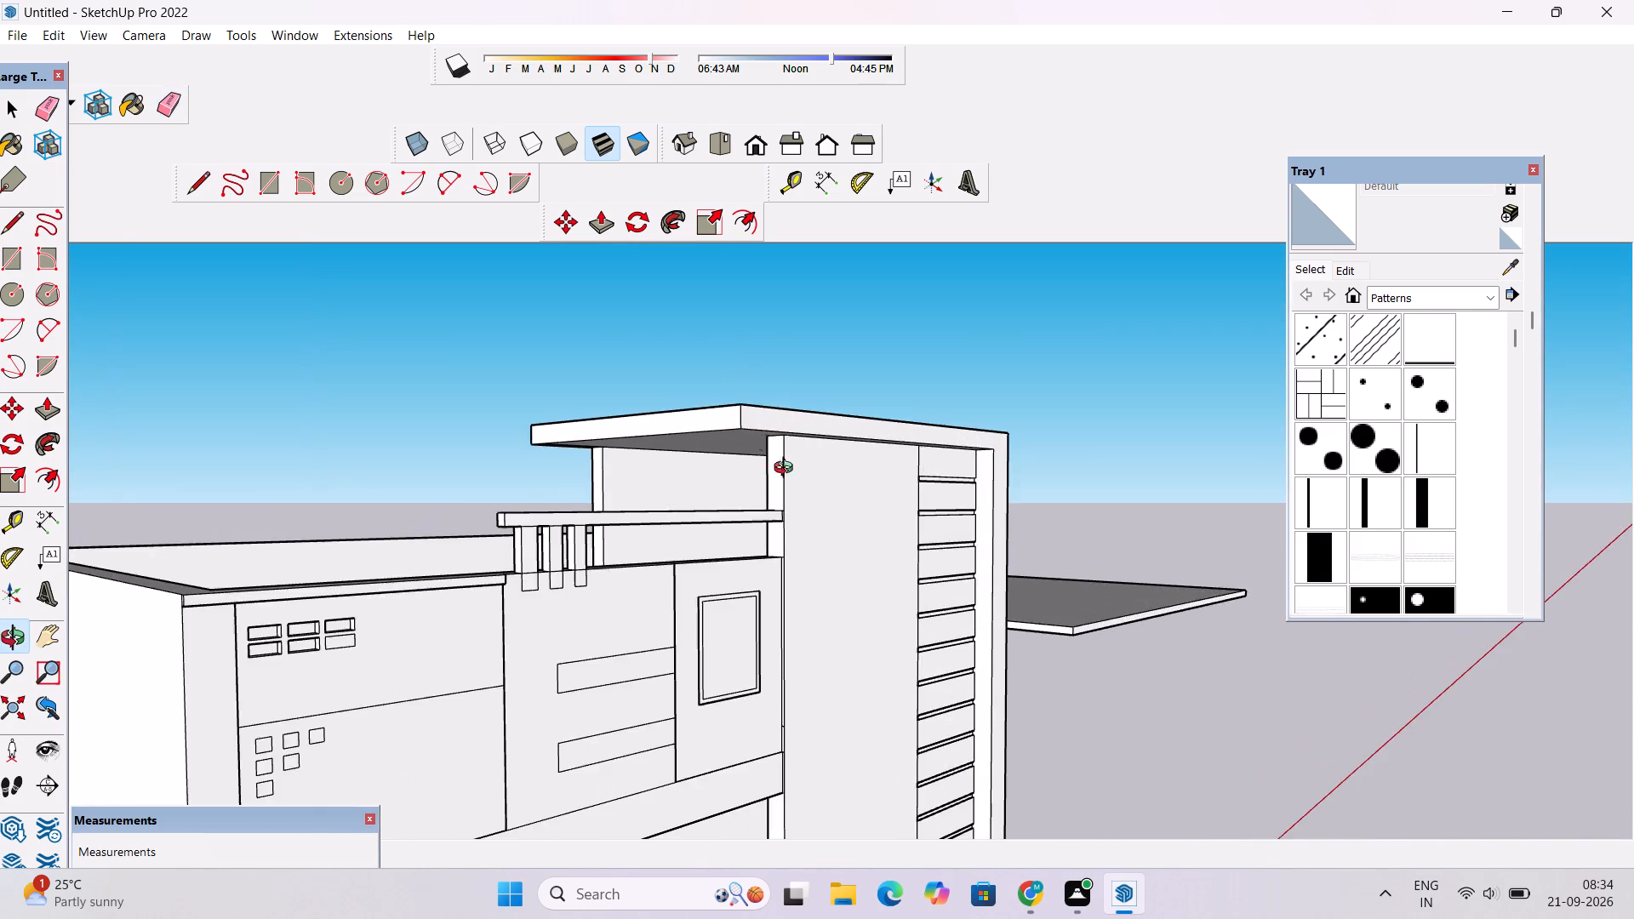
left_click_drag(864, 493, 739, 334)
left_click_drag(827, 494, 684, 511)
left_click_drag(649, 517, 746, 513, "shift")
scroll(746, 513, "down", 3)
left_click_drag(889, 511, 765, 505)
scroll(773, 487, "up", 7)
left_click_drag(820, 504, 838, 534)
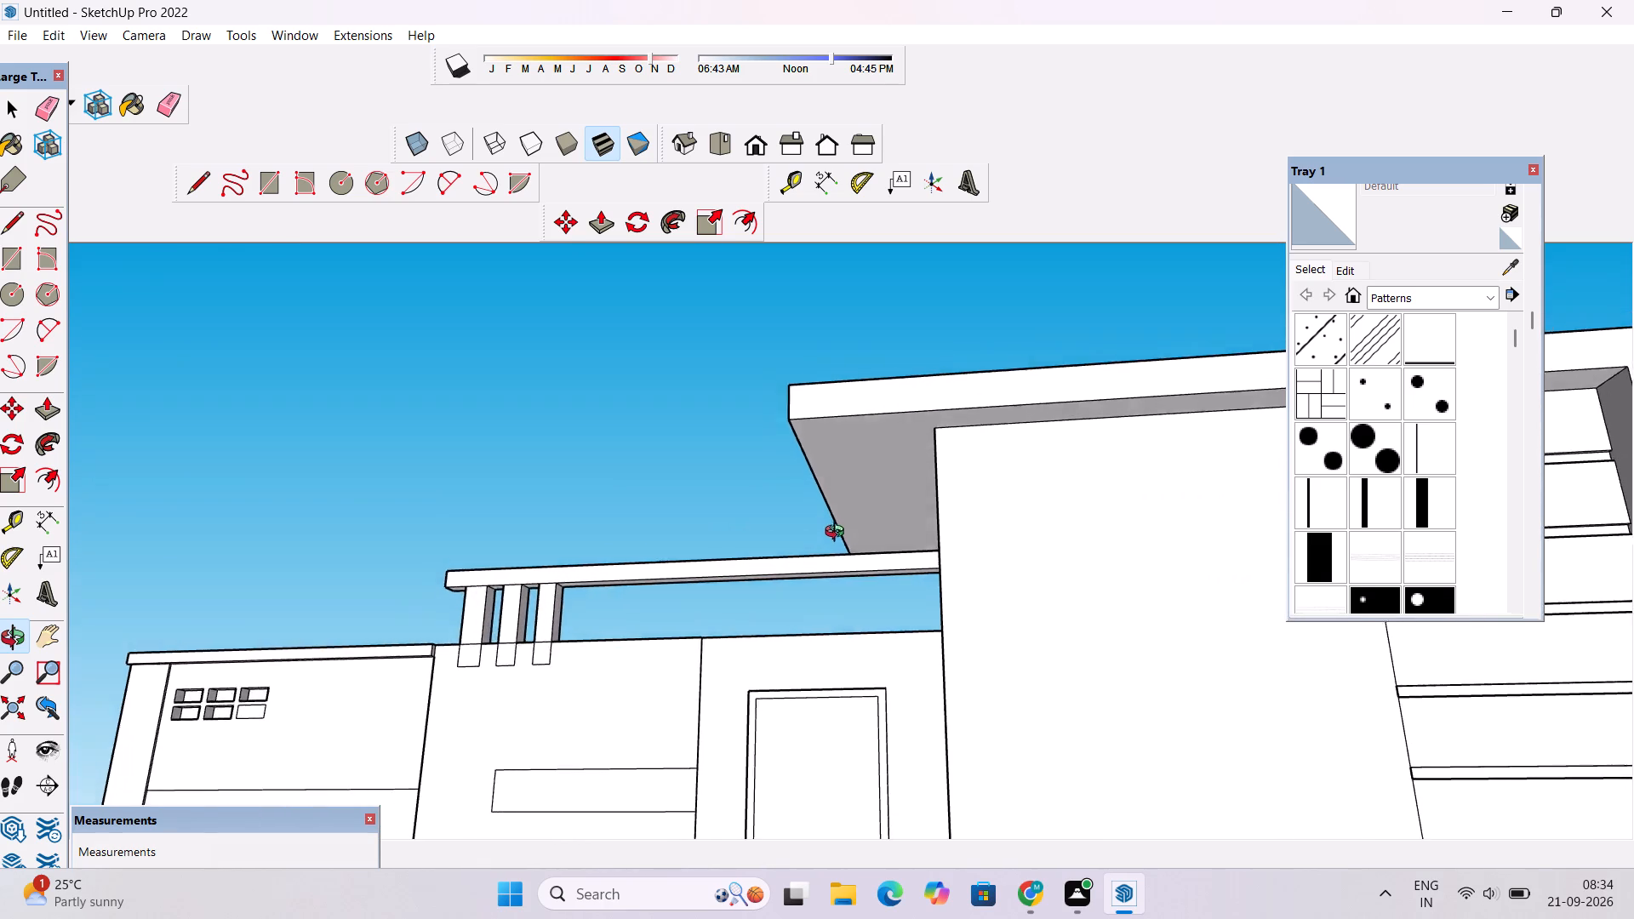
left_click_drag(838, 534, 868, 605)
scroll(892, 499, "up", 6)
left_click_drag(877, 537, 877, 514)
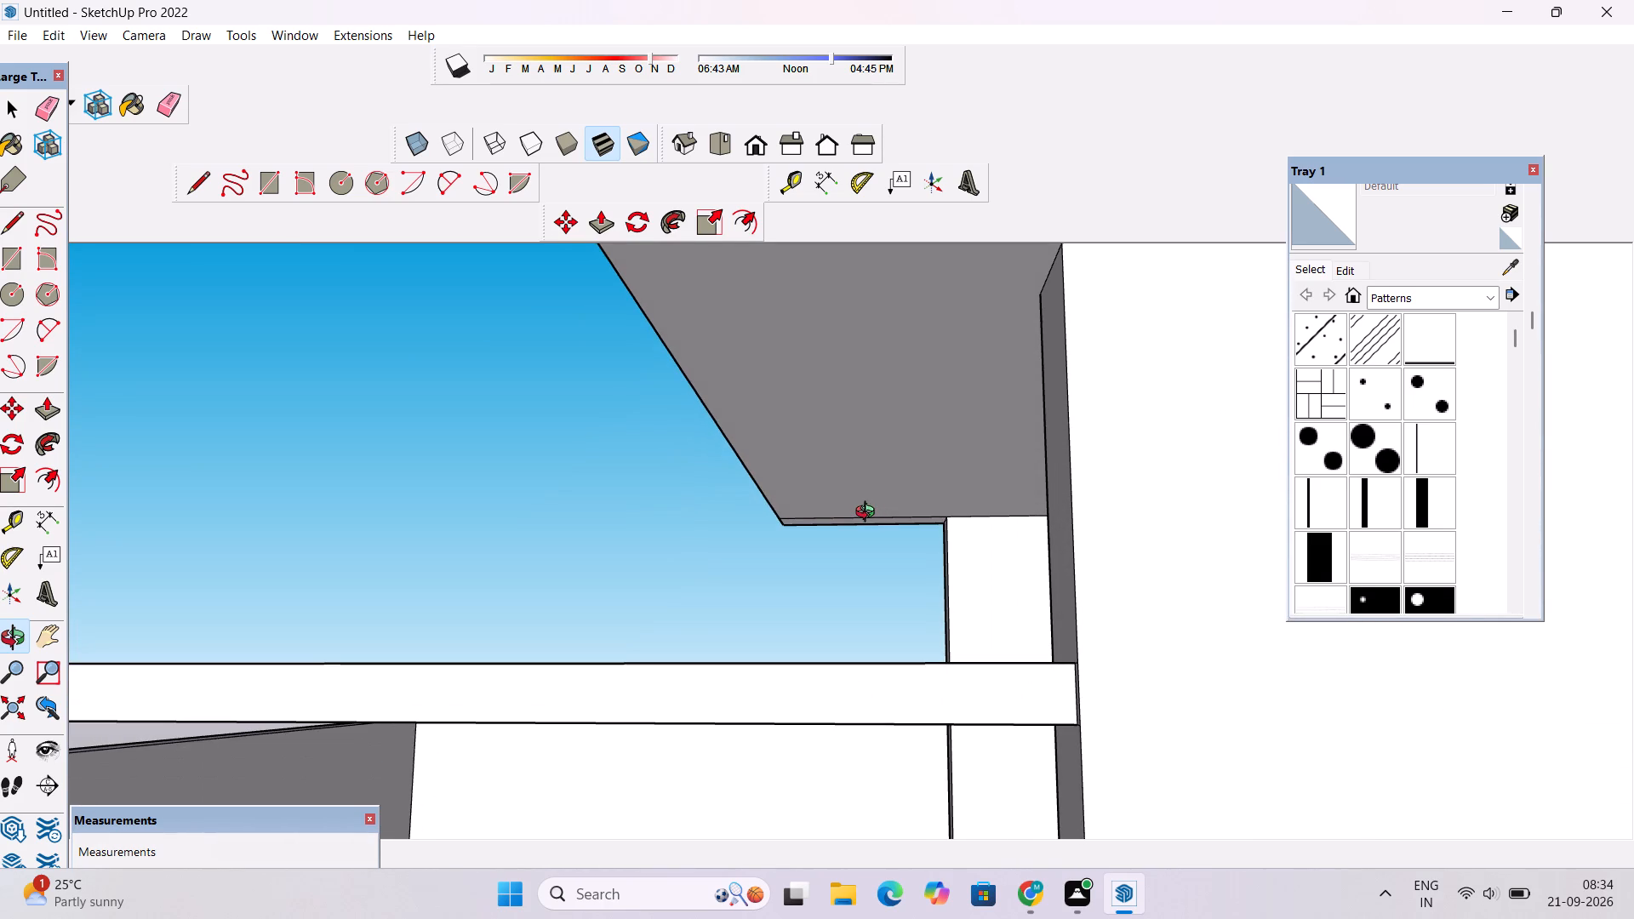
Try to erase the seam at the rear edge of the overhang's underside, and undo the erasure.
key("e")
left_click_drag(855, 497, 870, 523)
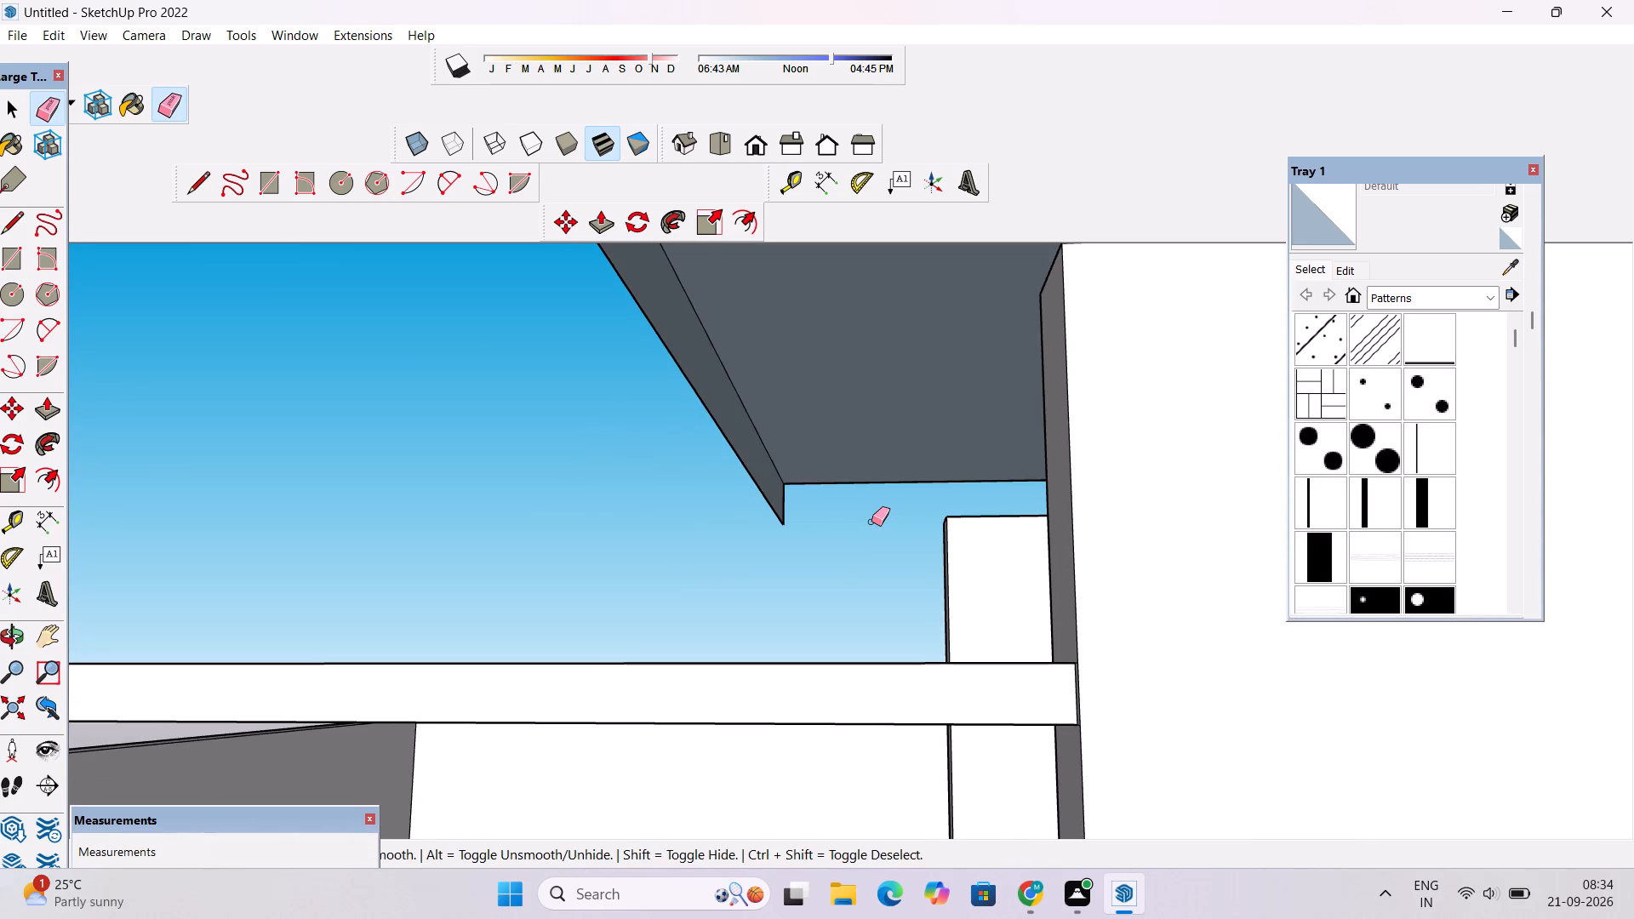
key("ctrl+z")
Erase only the thin seam line near the rear edge of the overhang's underside.
scroll(850, 482, "up", 8)
left_click(870, 531)
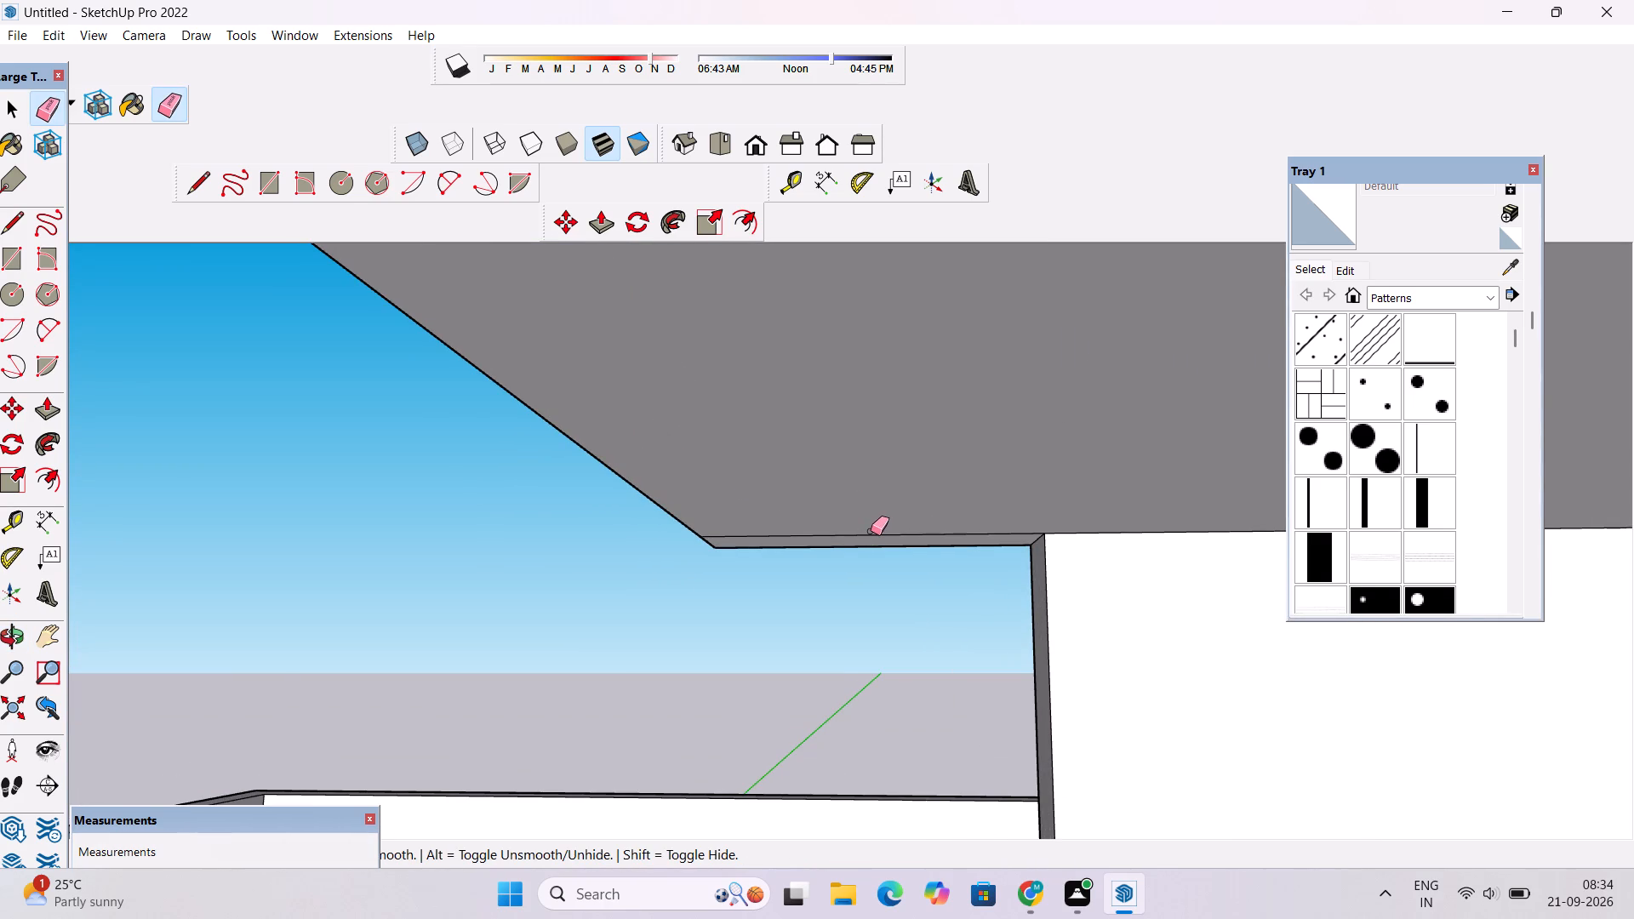
Draw a circle of 6" radius on the underside of the roof overhang, near its rear edge.
scroll(871, 536, "down", 13)
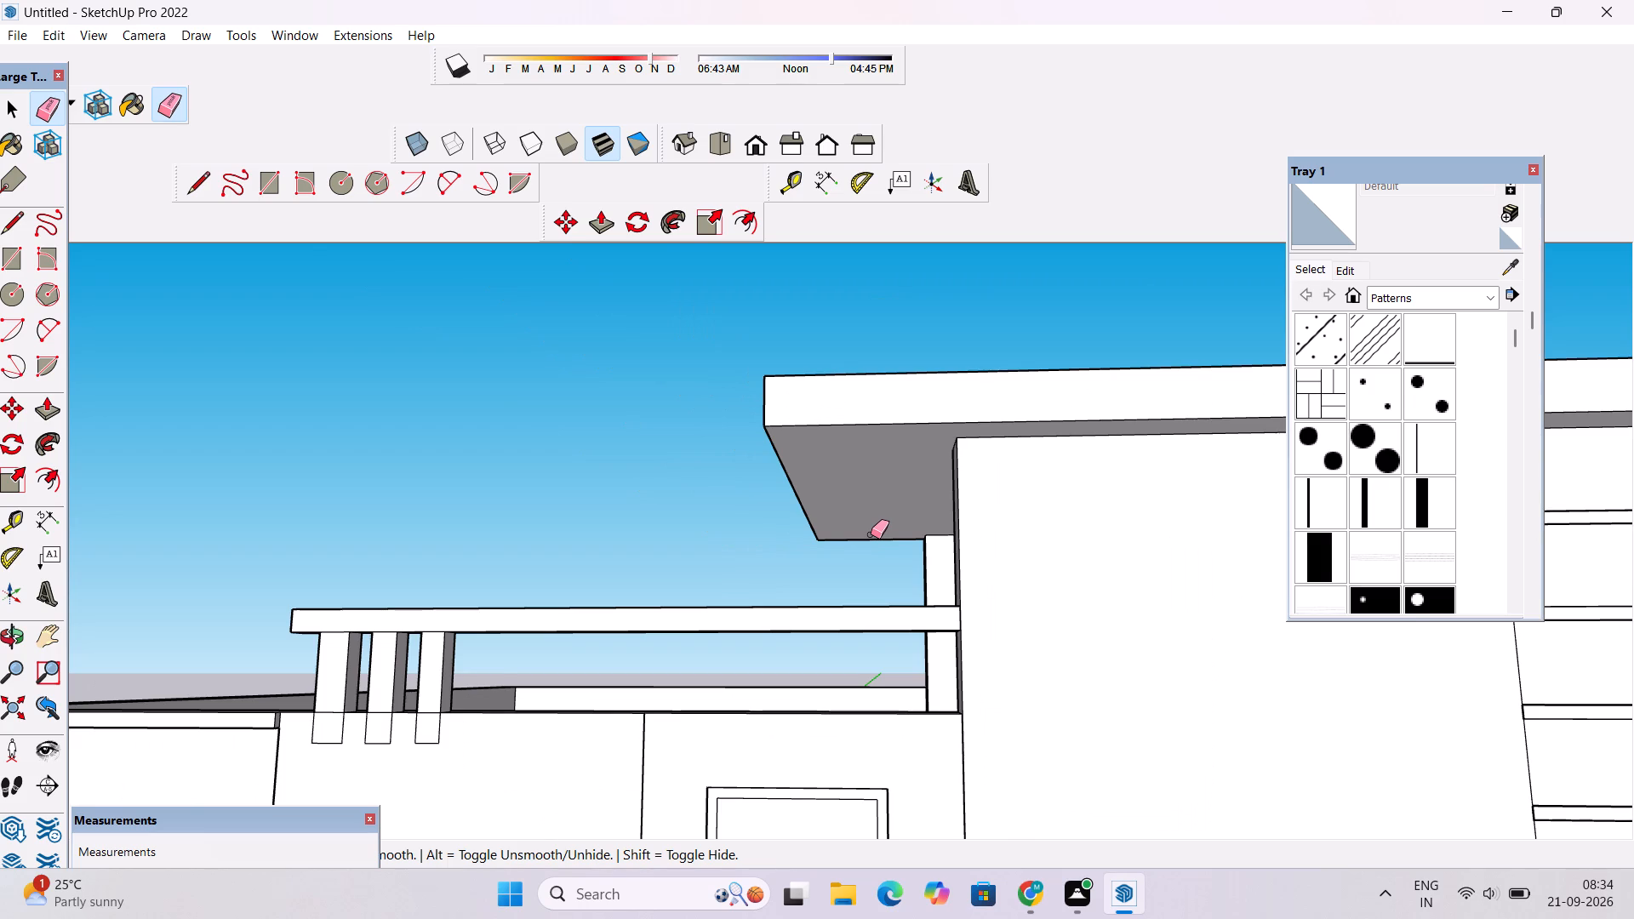
key("c")
scroll(843, 536, "up", 4)
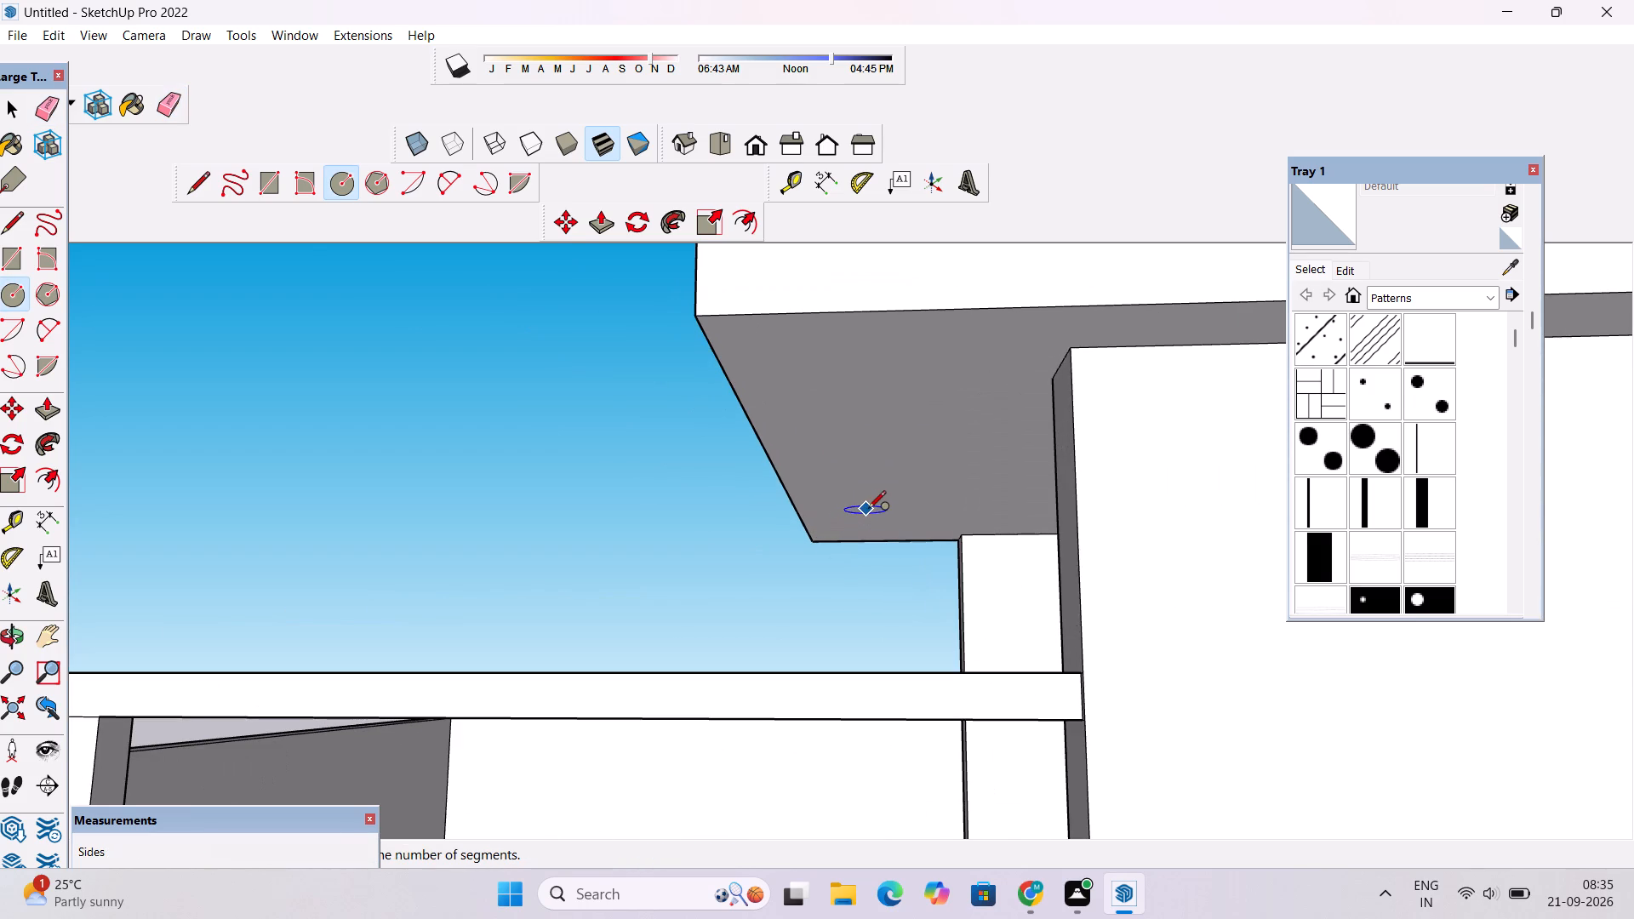
left_click(879, 516)
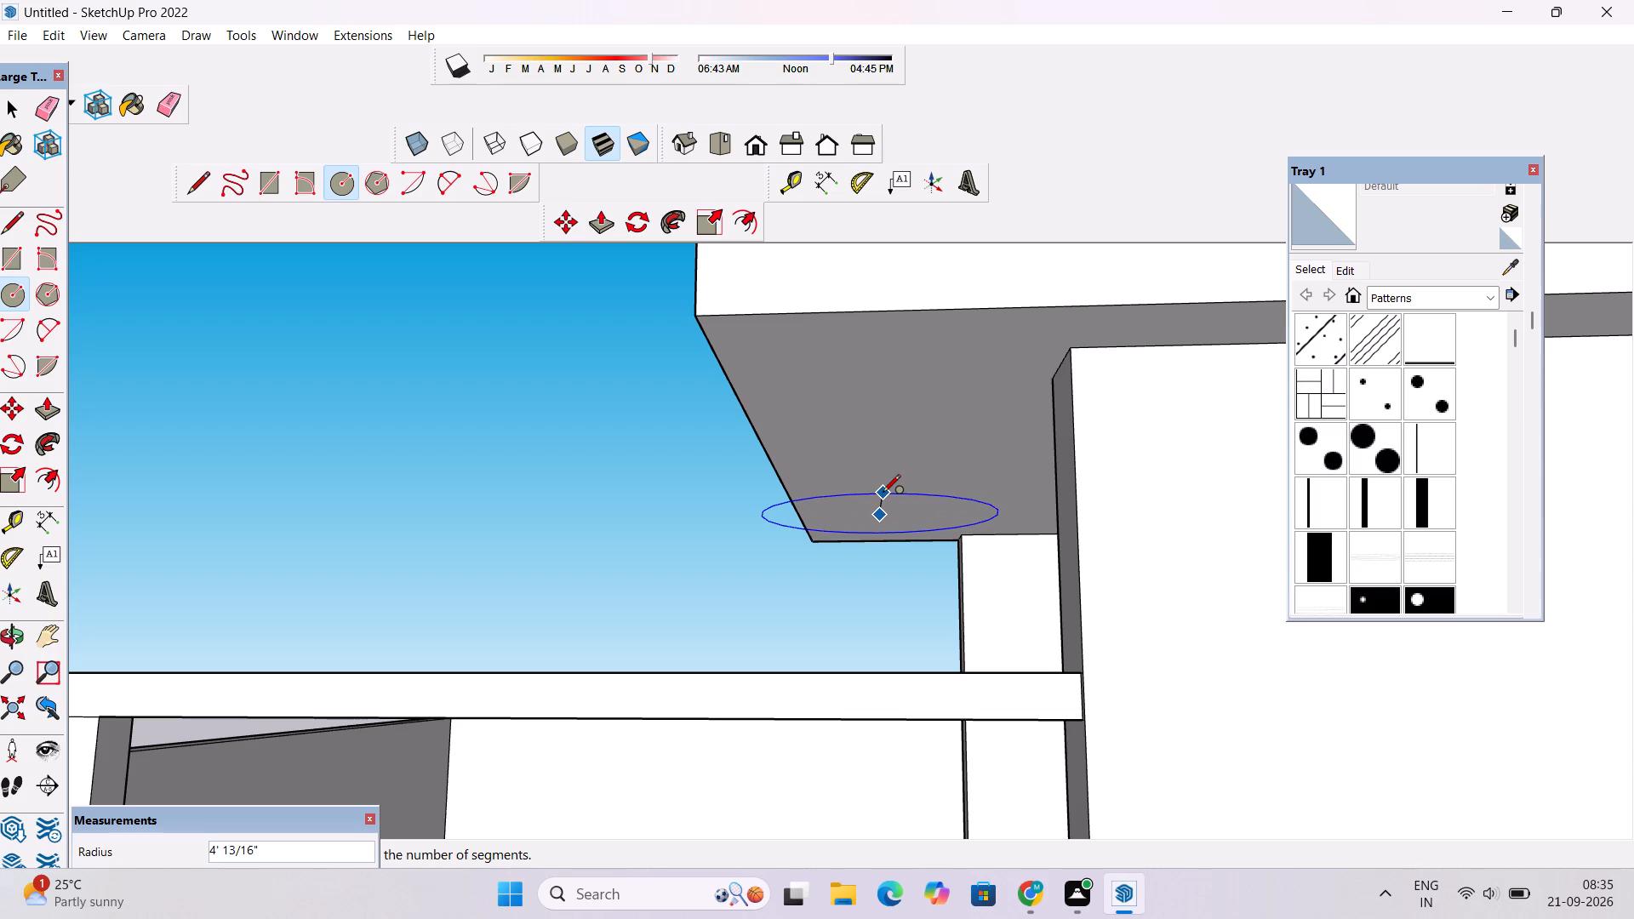
type("6\"")
key("Return")
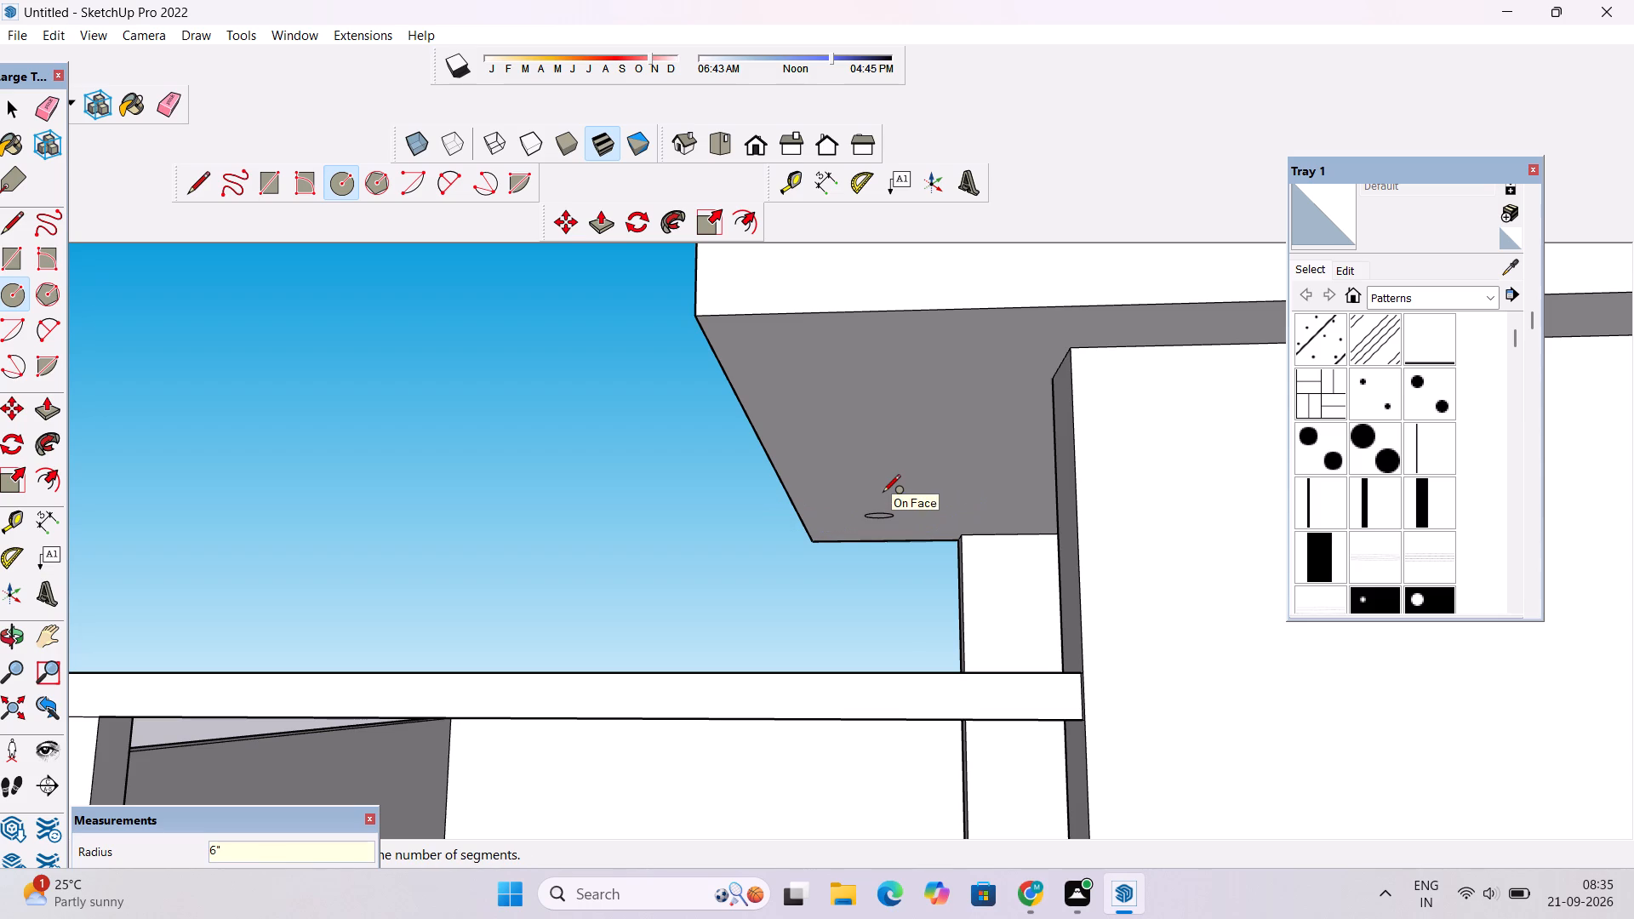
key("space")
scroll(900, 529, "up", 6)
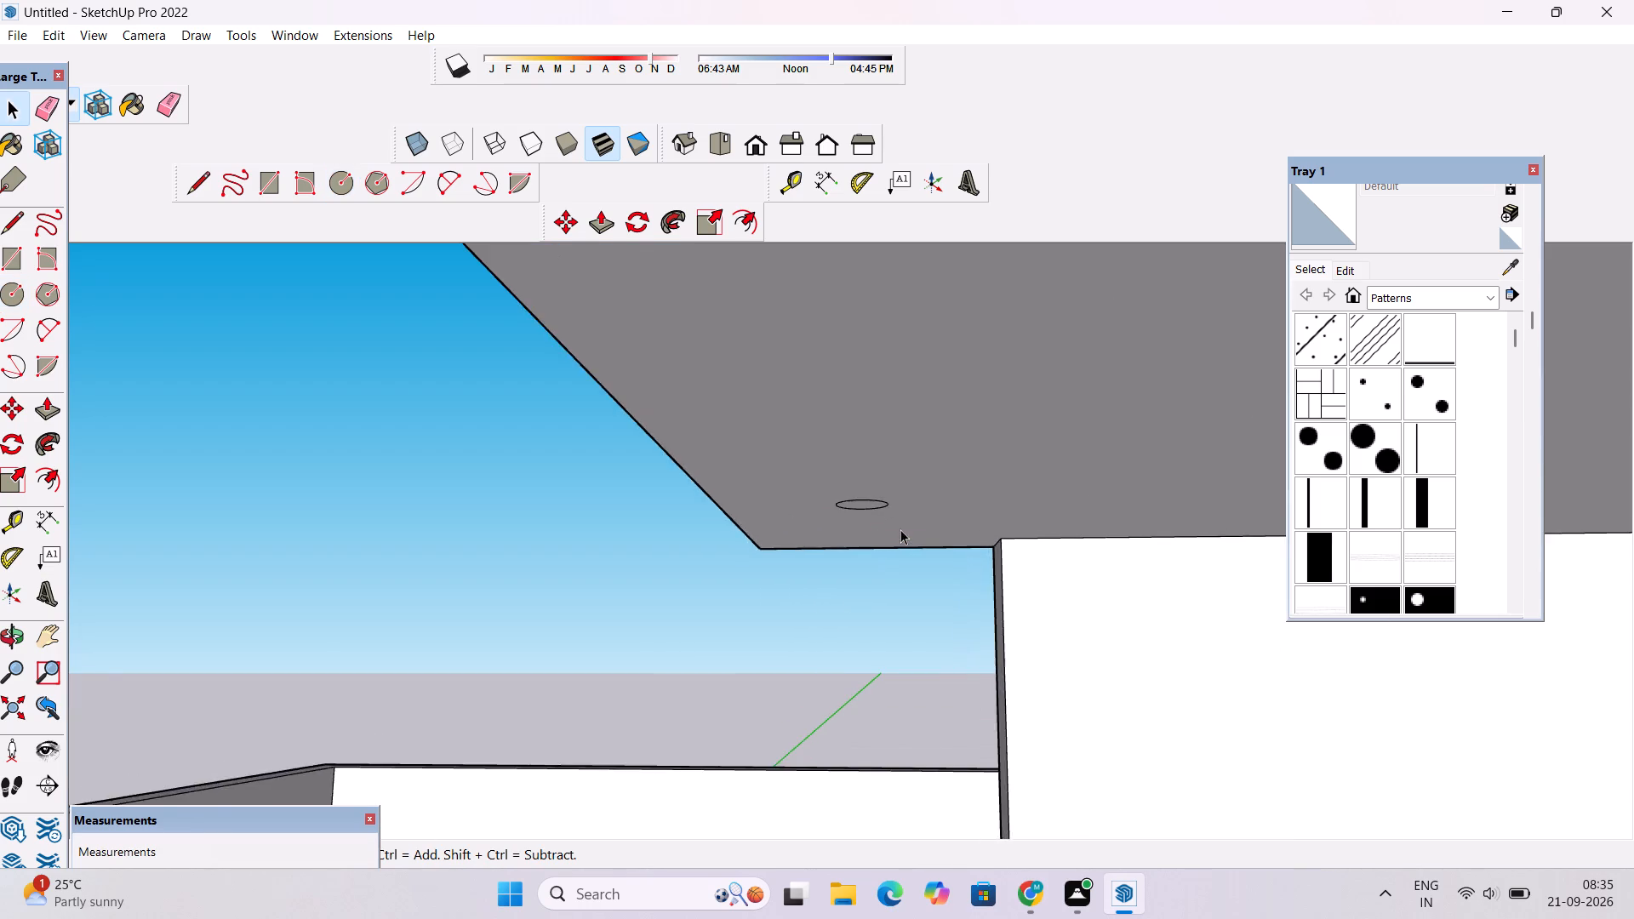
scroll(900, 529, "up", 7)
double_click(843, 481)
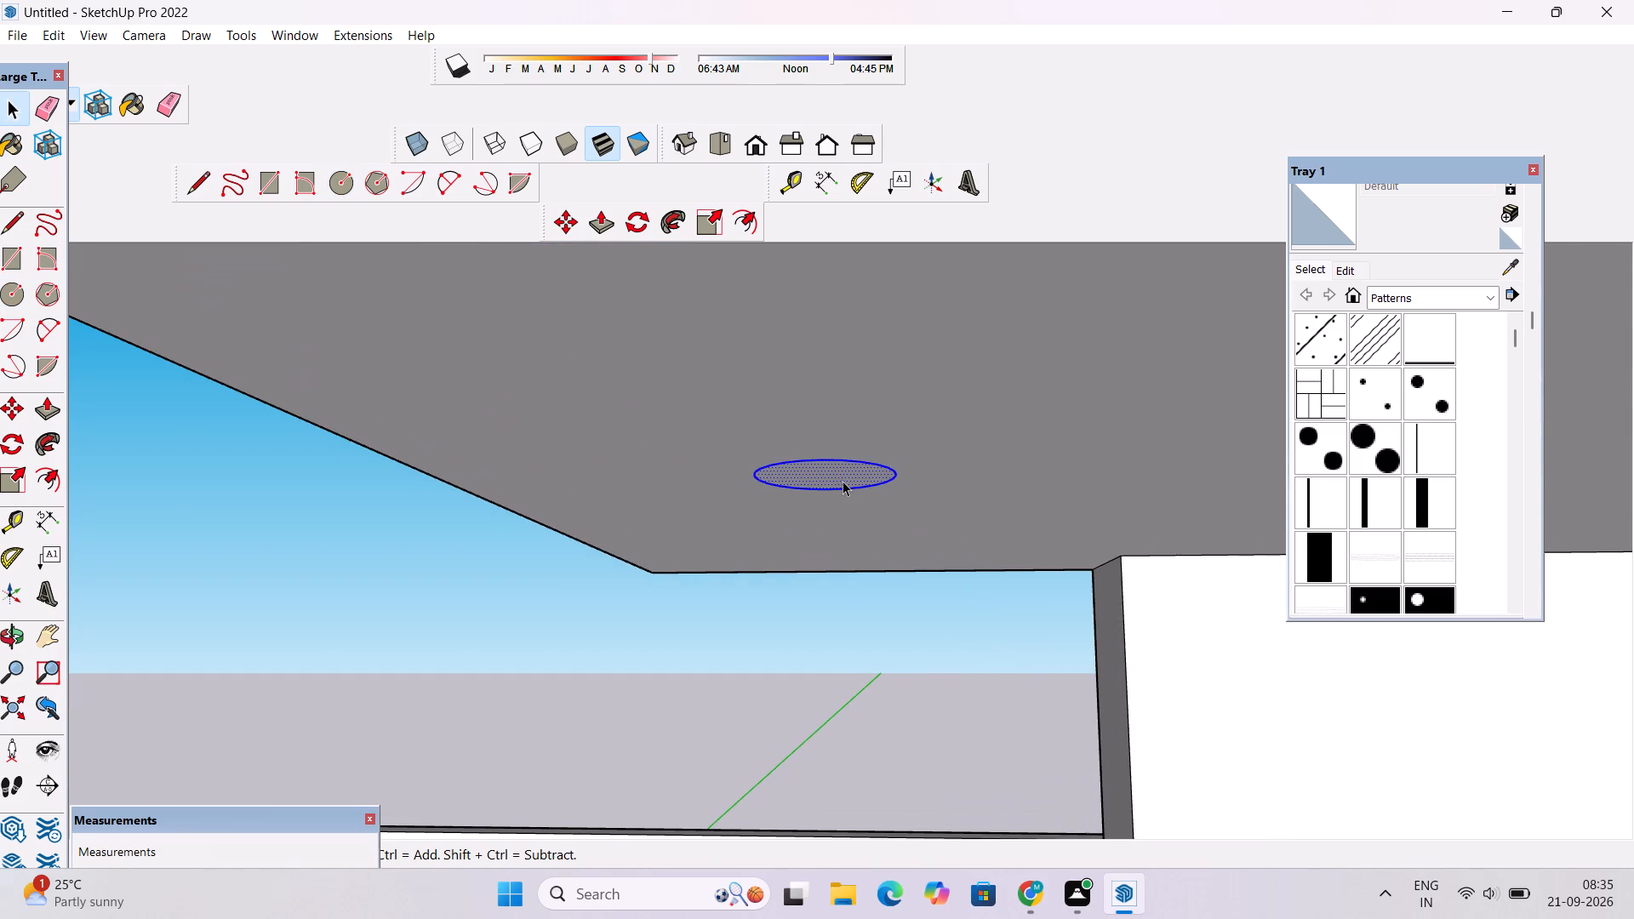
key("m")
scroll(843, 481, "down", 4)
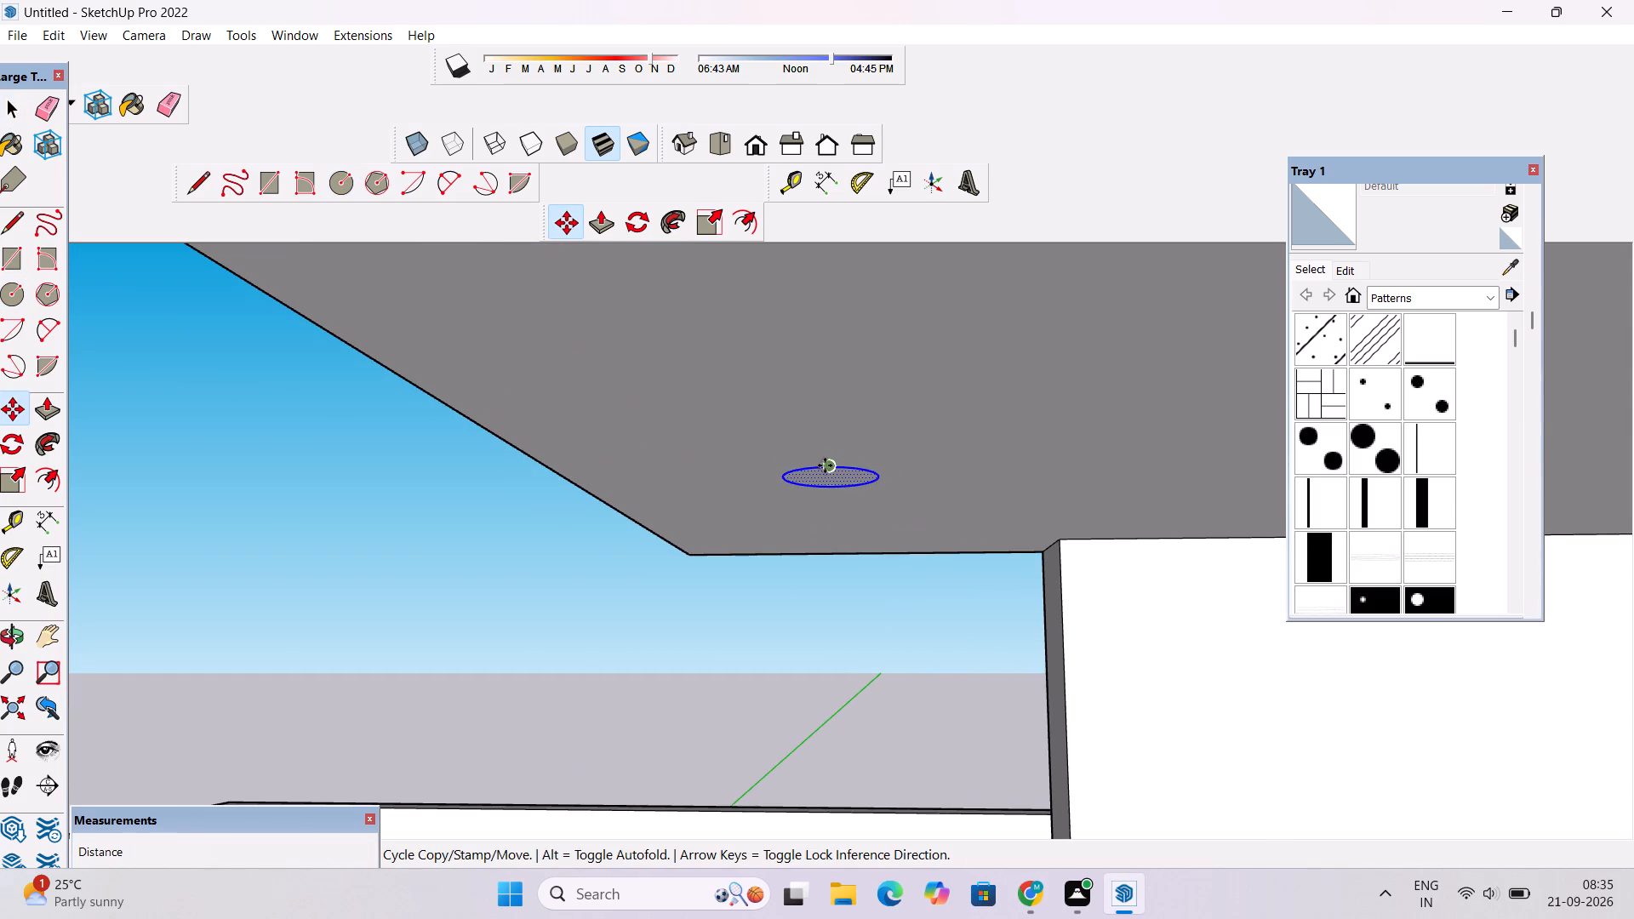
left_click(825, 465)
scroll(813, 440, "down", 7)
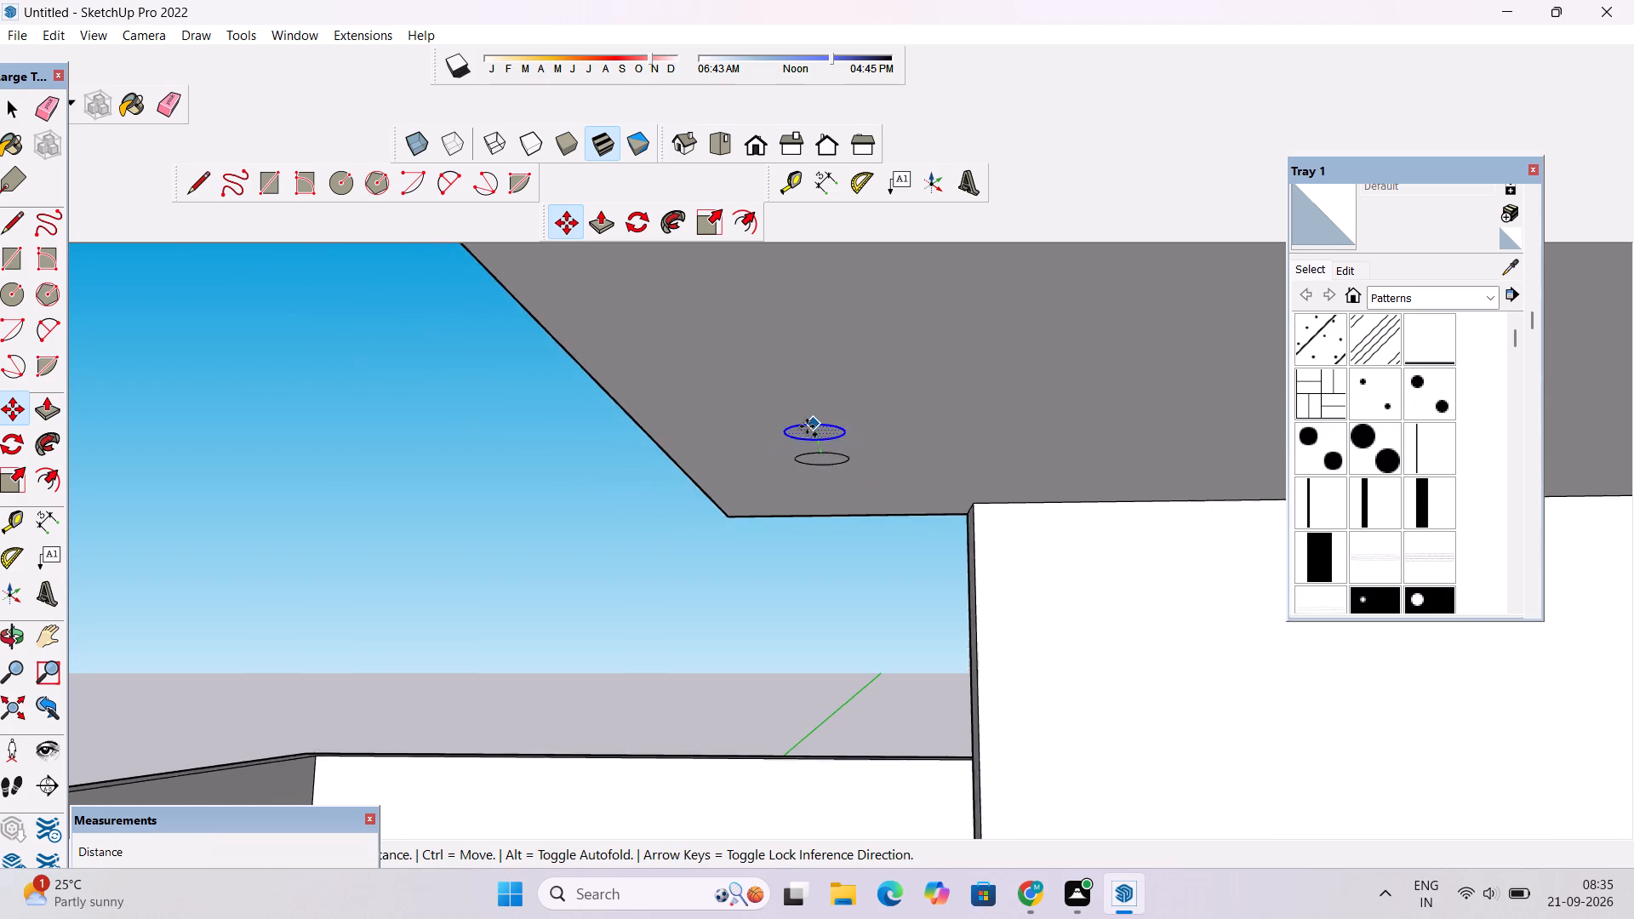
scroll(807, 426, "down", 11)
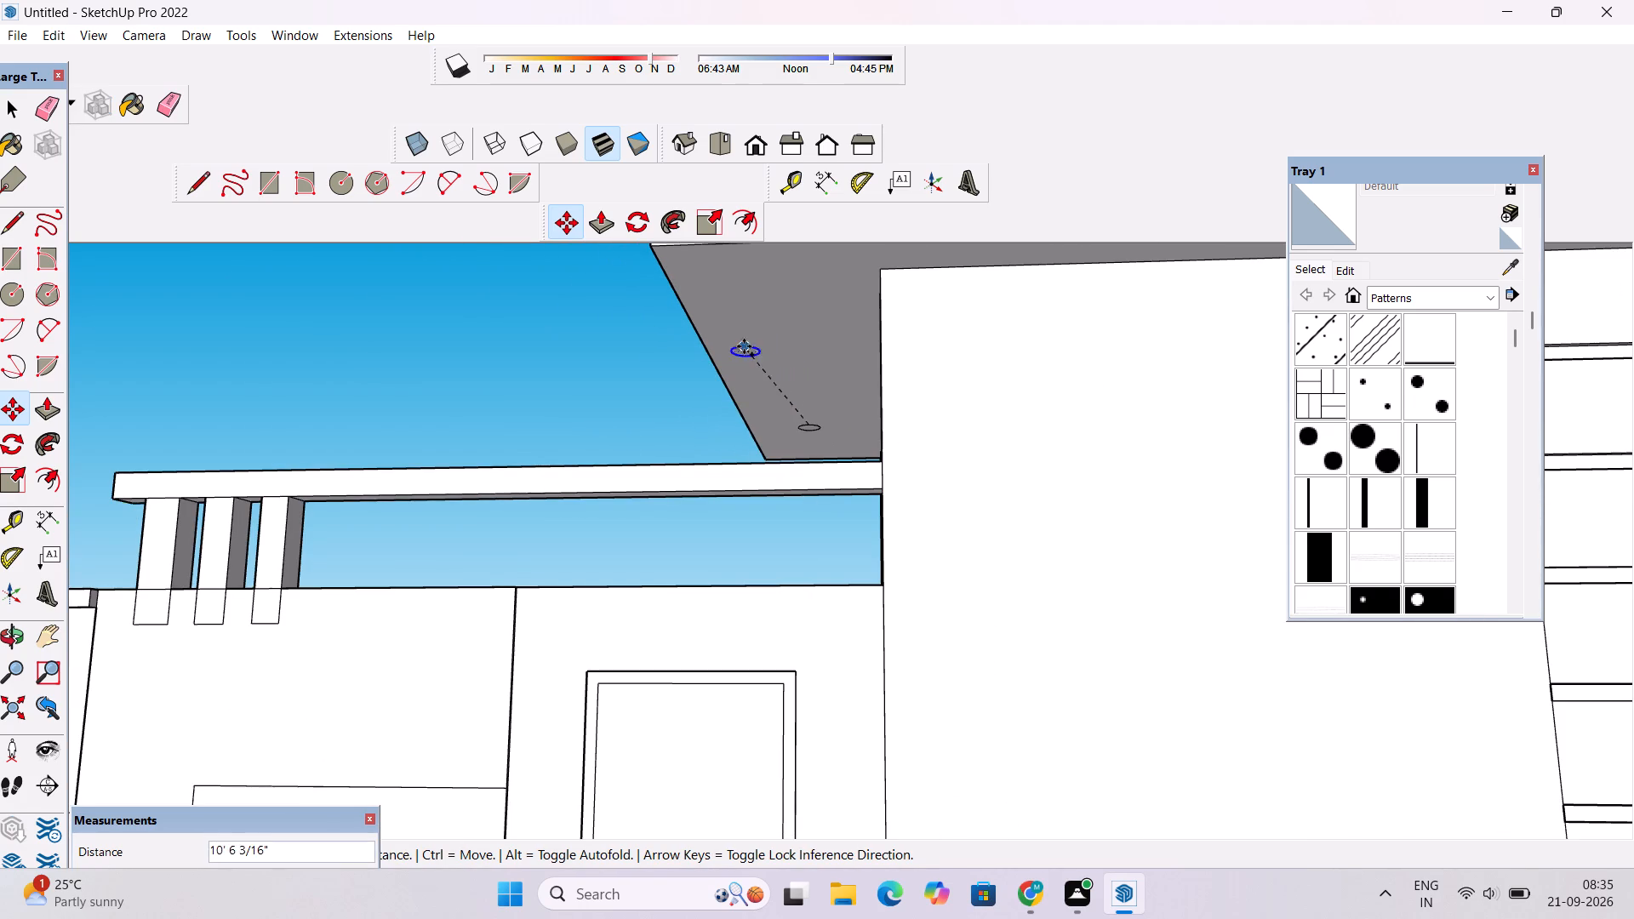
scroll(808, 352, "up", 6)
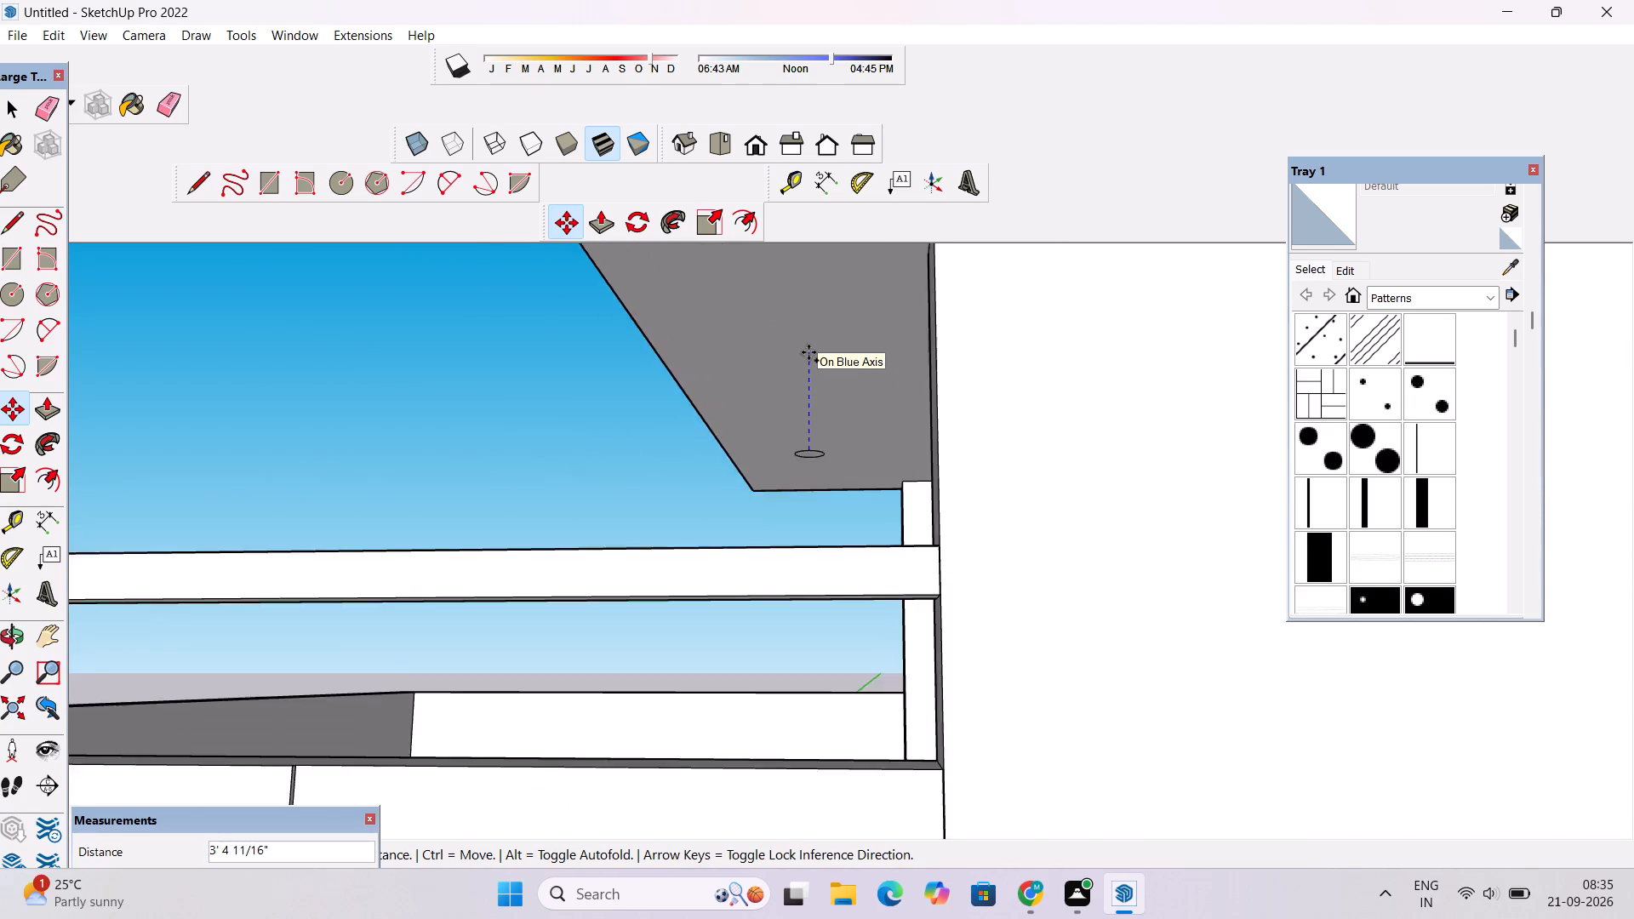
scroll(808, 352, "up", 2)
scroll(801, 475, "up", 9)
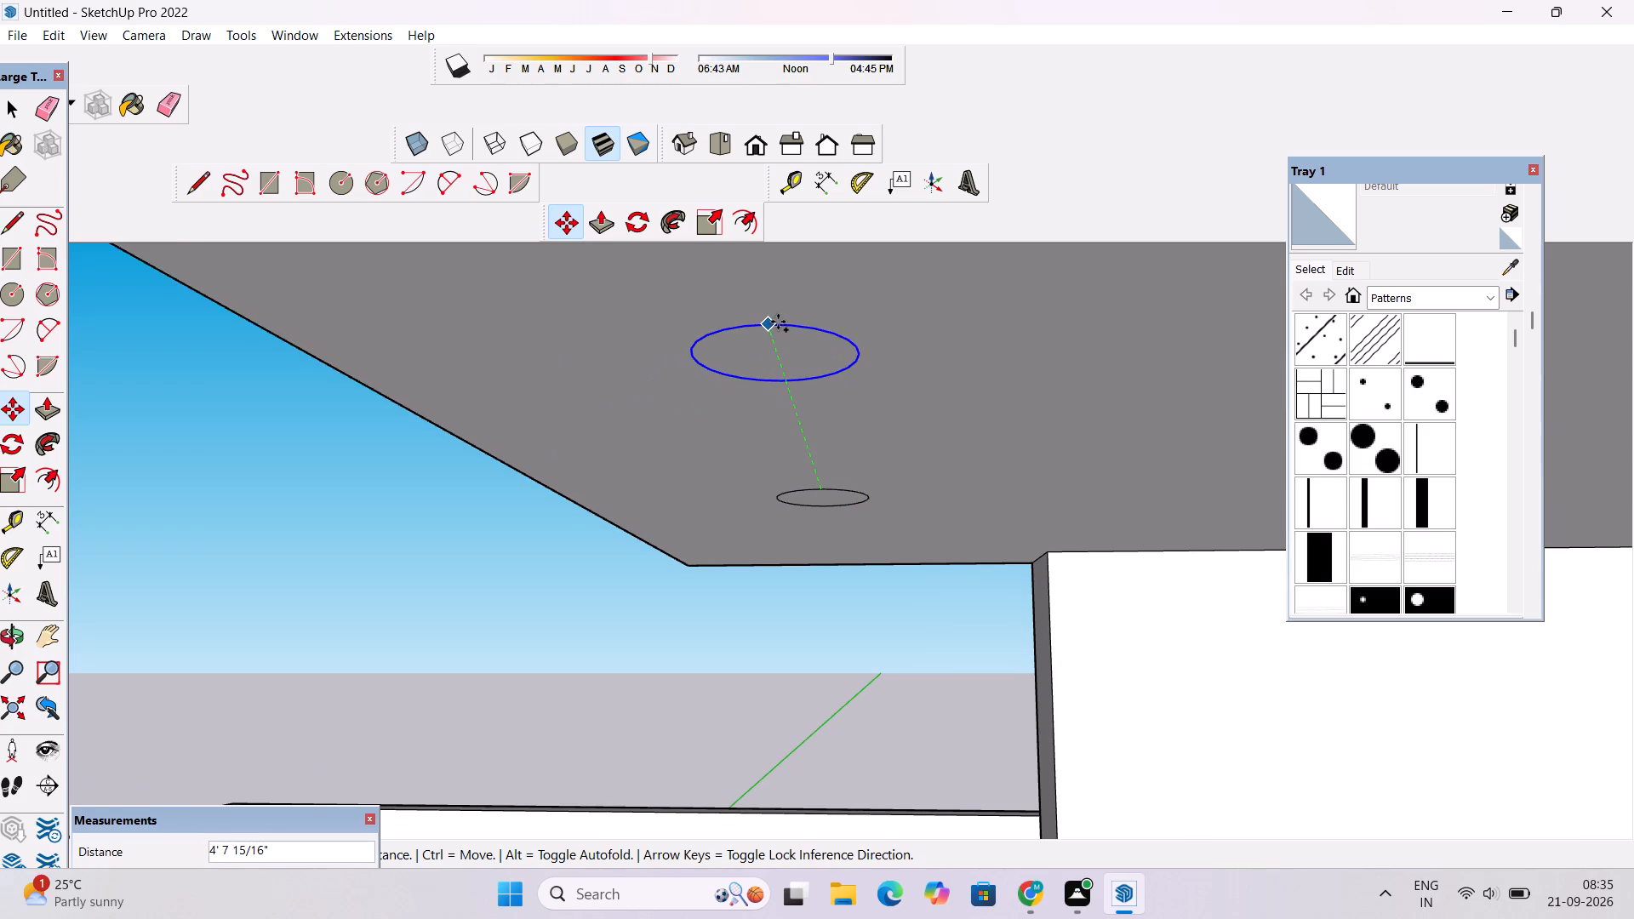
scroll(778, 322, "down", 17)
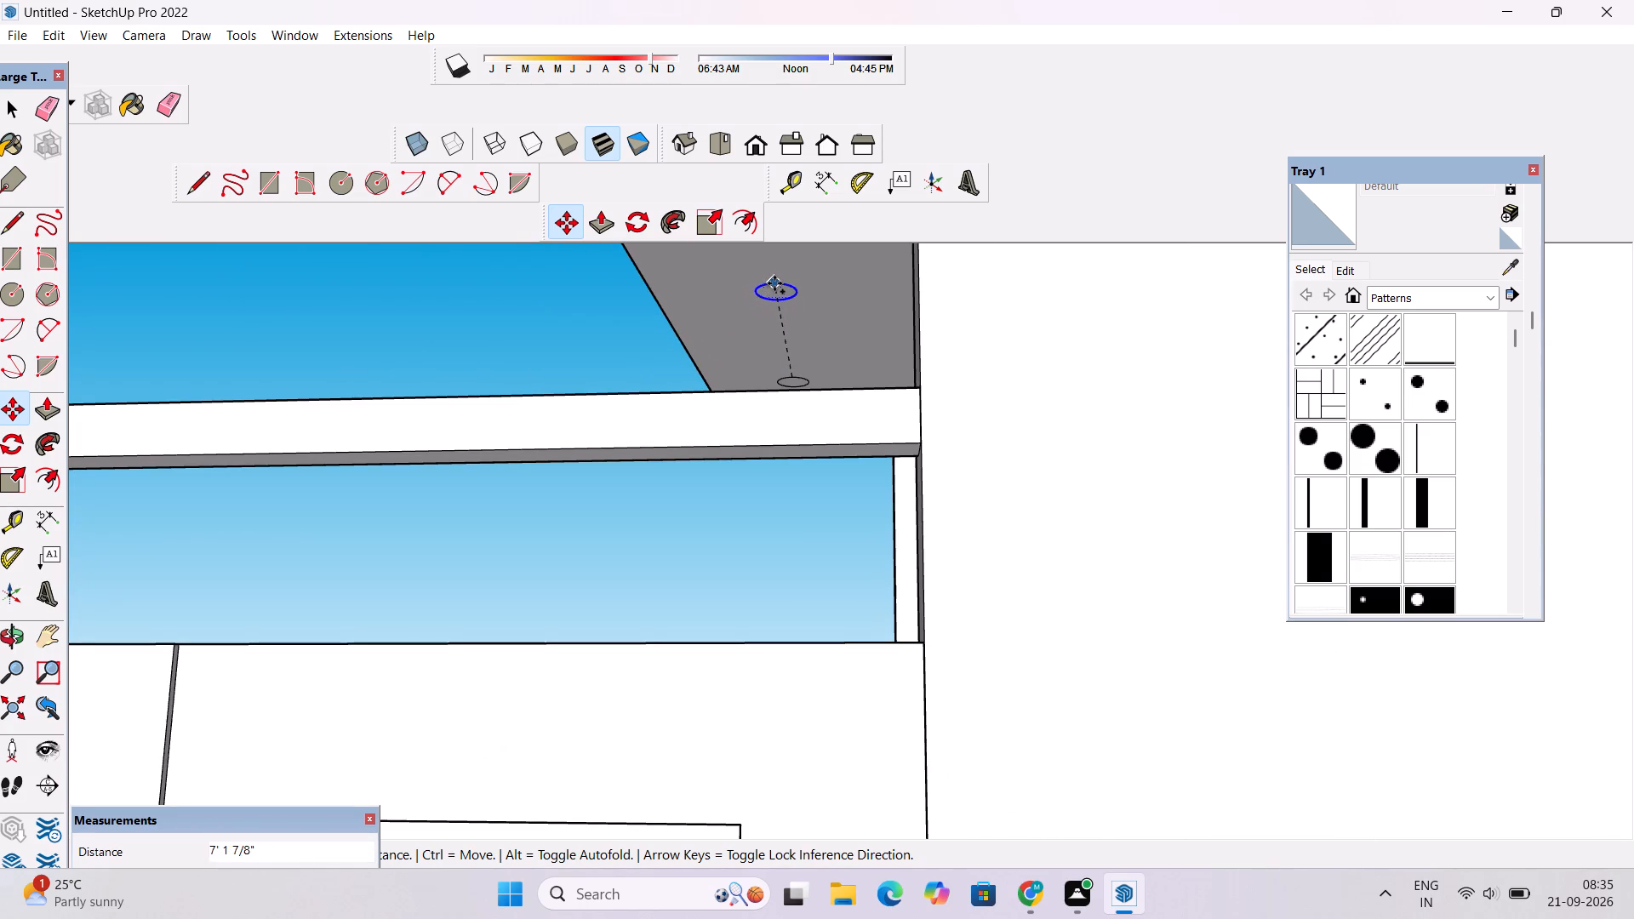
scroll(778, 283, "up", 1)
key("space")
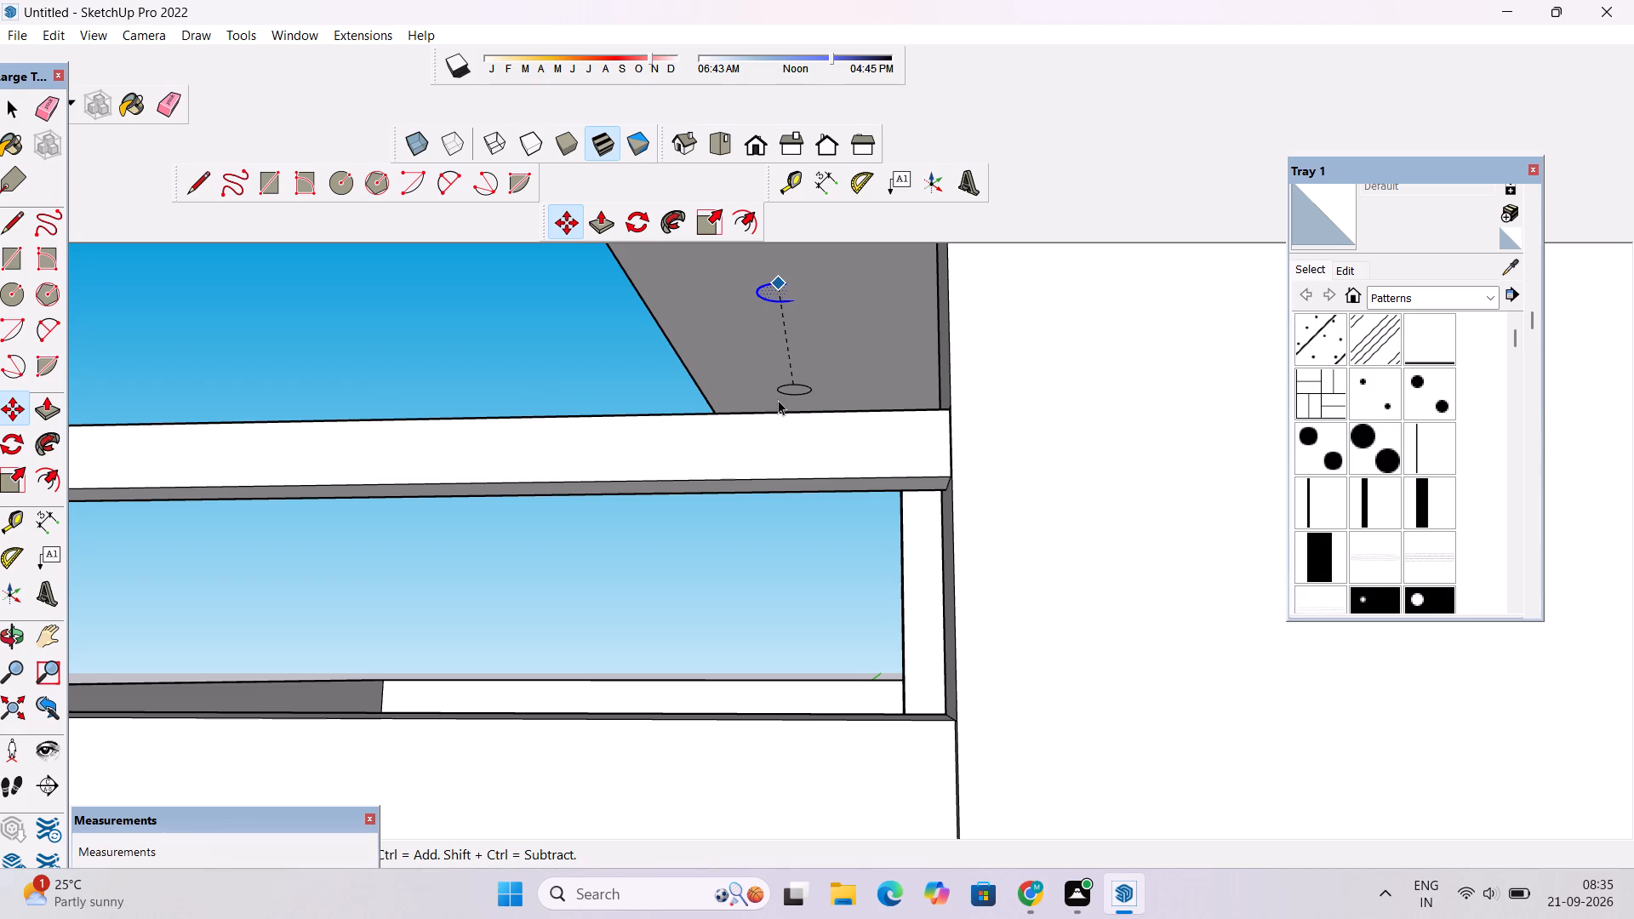
Copy the 6" radius circle about 15' 1" forward along the overhang's underside, toward its front edge.
key("o")
left_click_drag(795, 459, 791, 414)
left_click_drag(791, 413, 806, 473)
left_click_drag(796, 397, 847, 543, "shift")
scroll(847, 540, "down", 2)
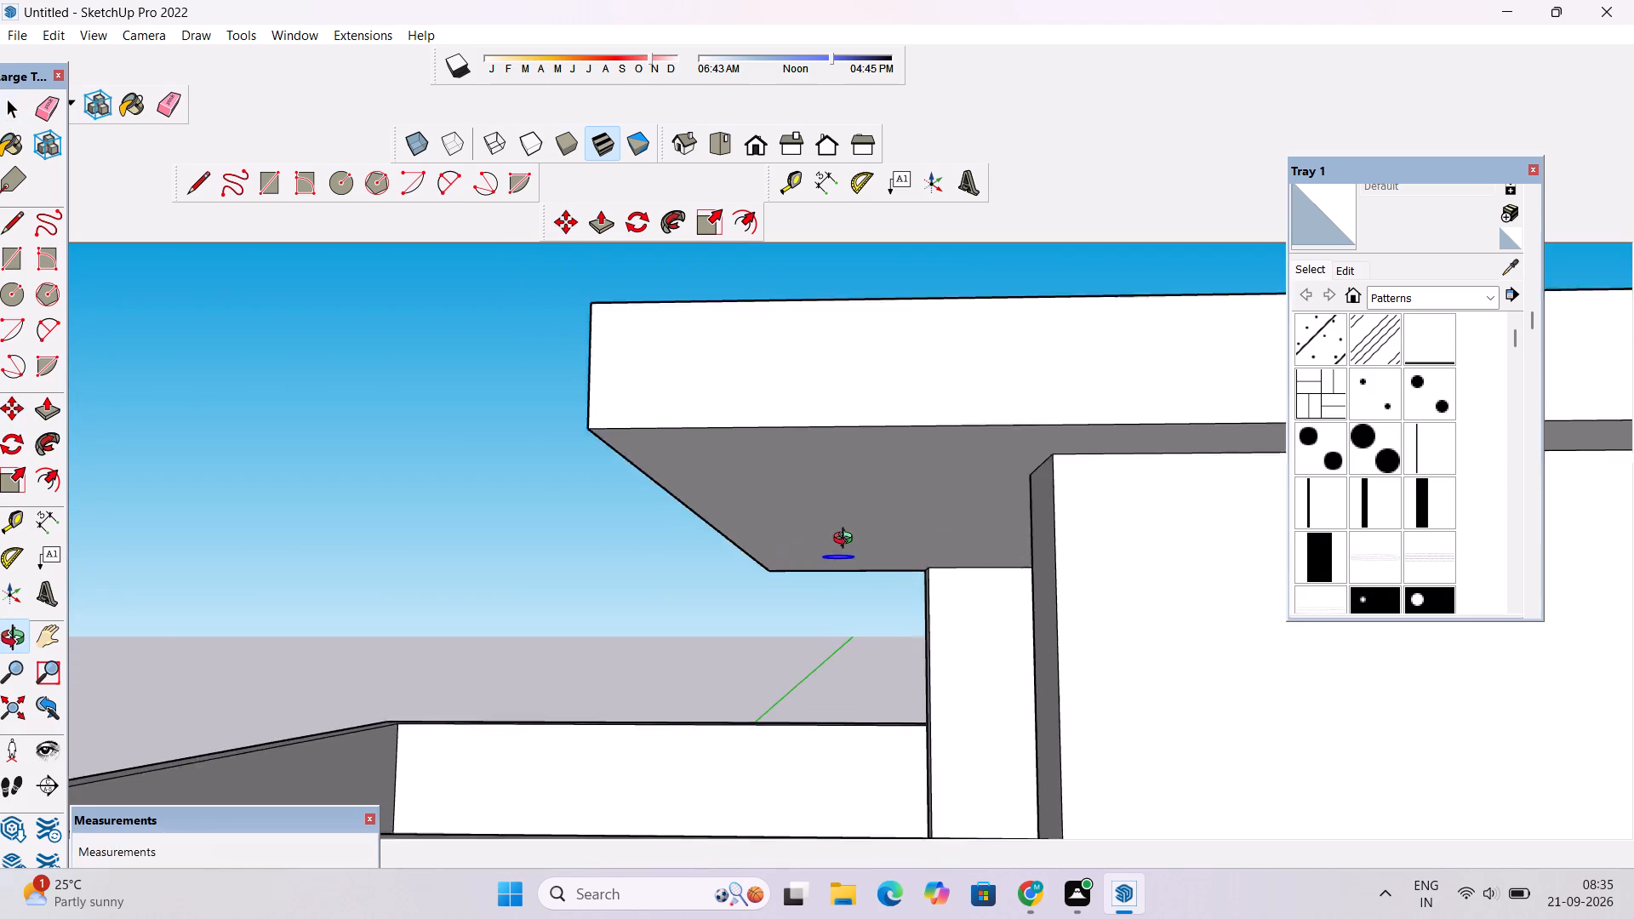
scroll(847, 540, "down", 3)
left_click_drag(820, 542, 828, 487)
left_click_drag(828, 487, 838, 491)
left_click_drag(851, 533, 840, 492)
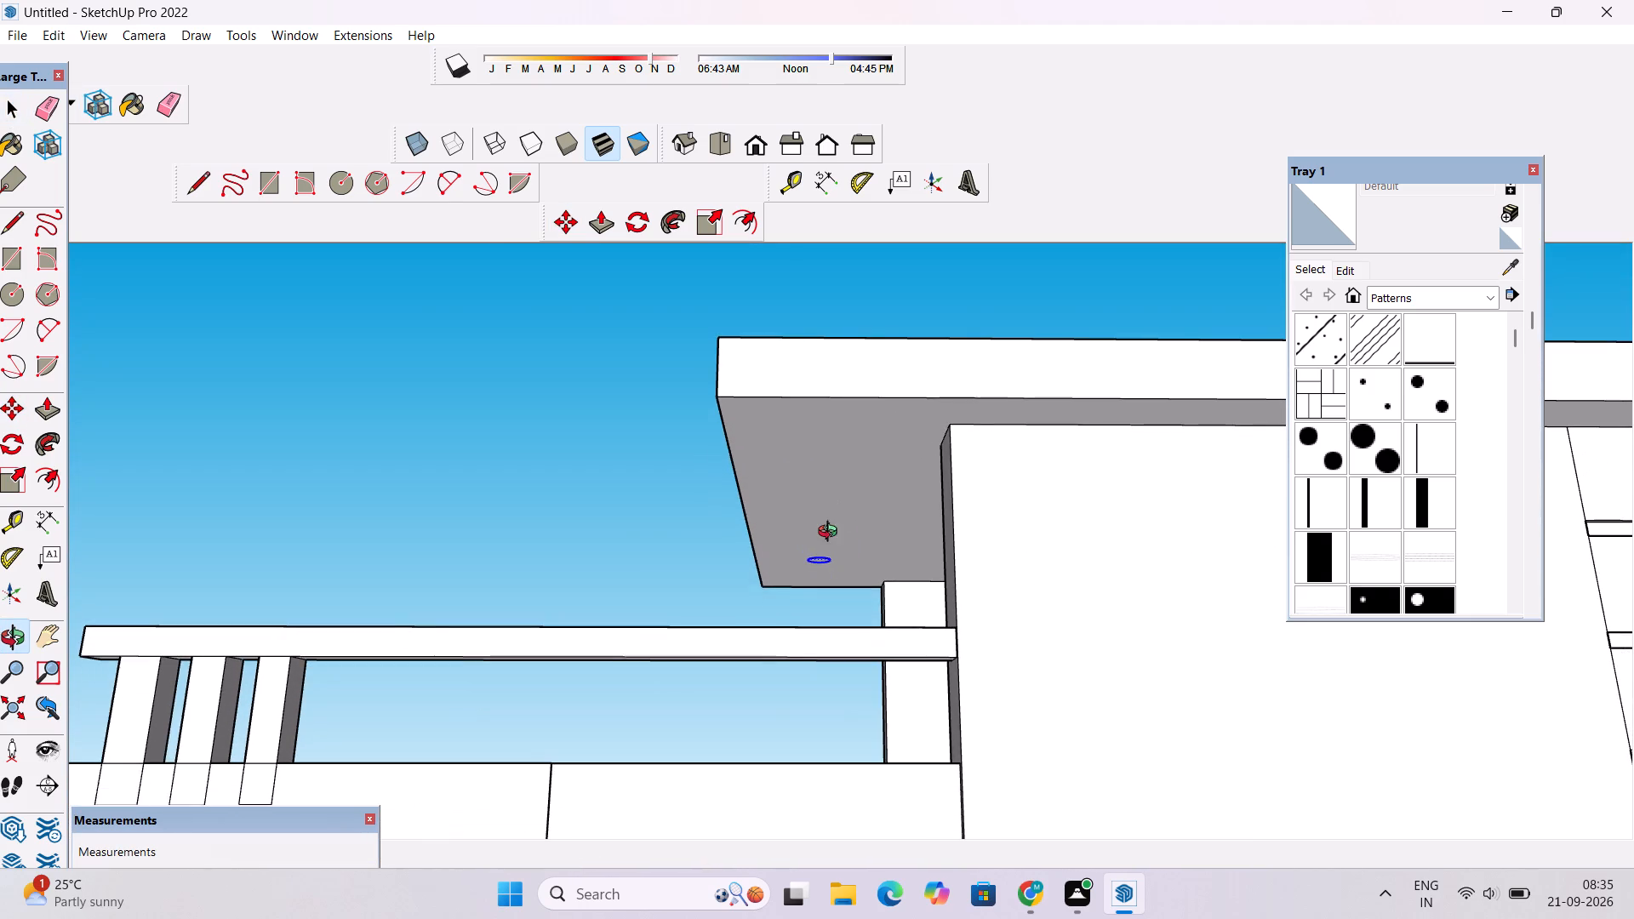
left_click_drag(818, 544, 834, 545)
left_click_drag(834, 545, 830, 516)
key("space")
left_click(598, 481)
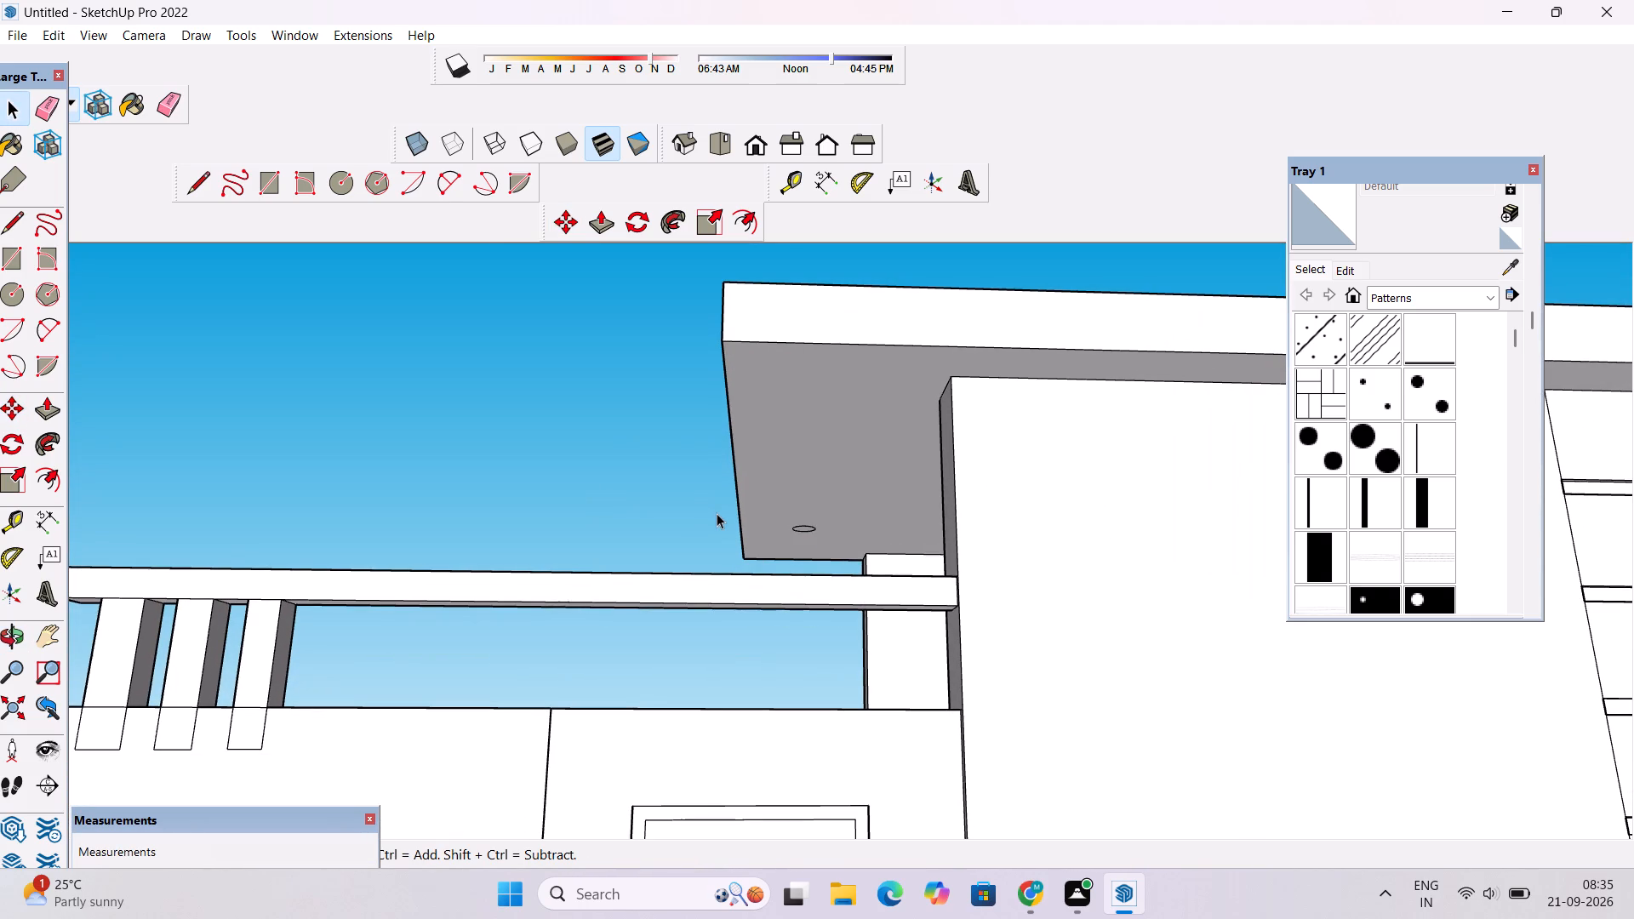
key("m")
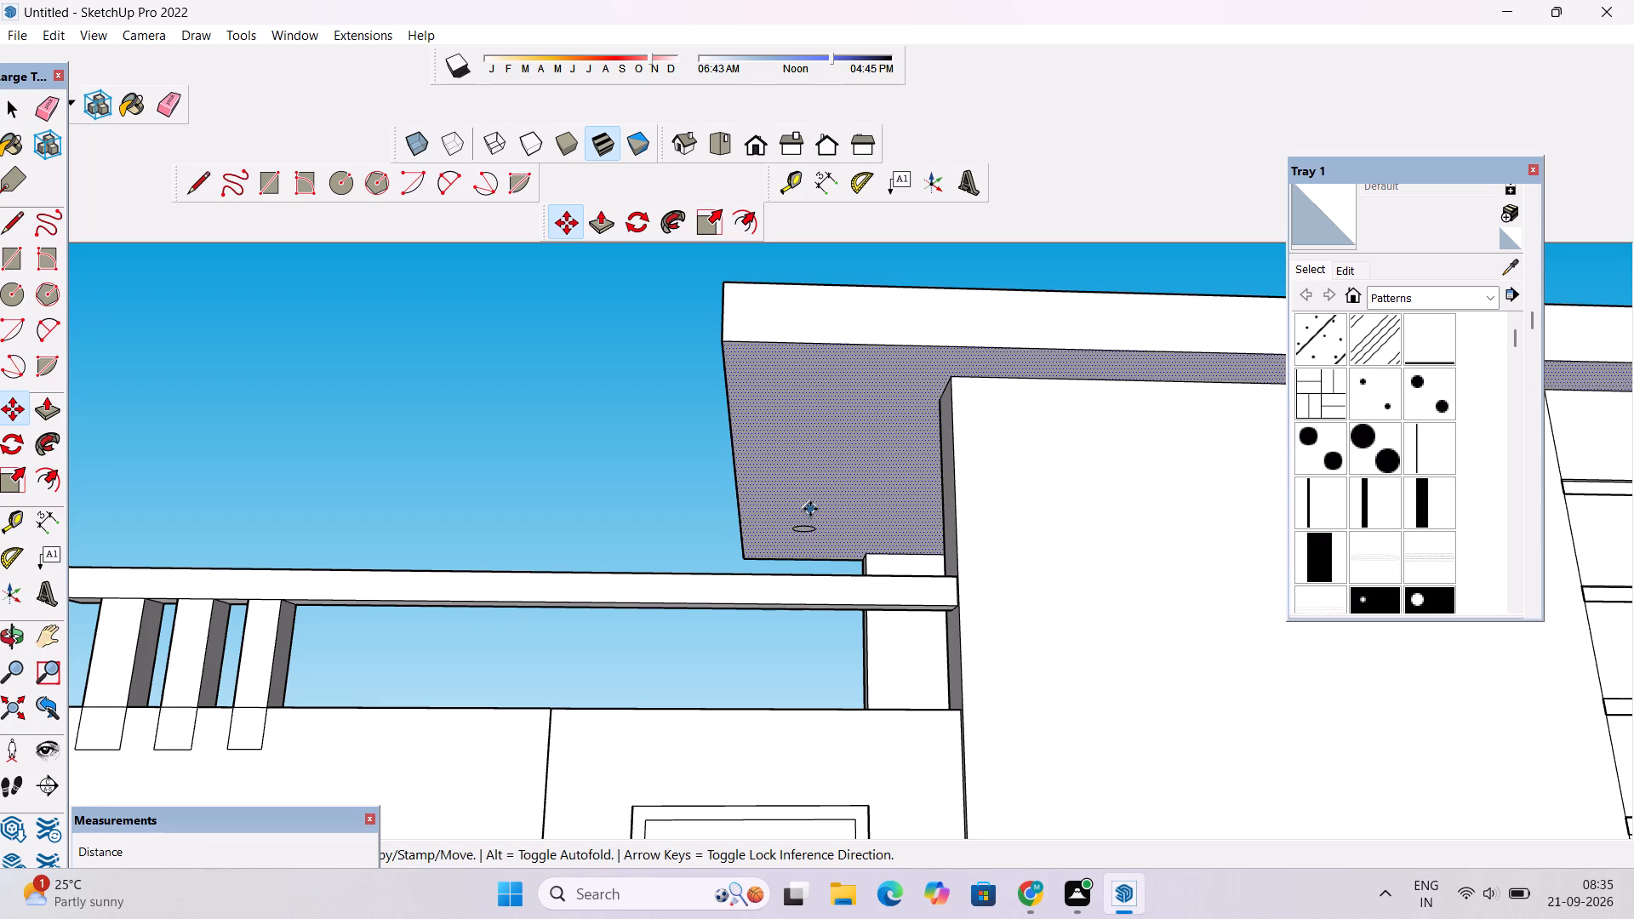
scroll(793, 520, "up", 4)
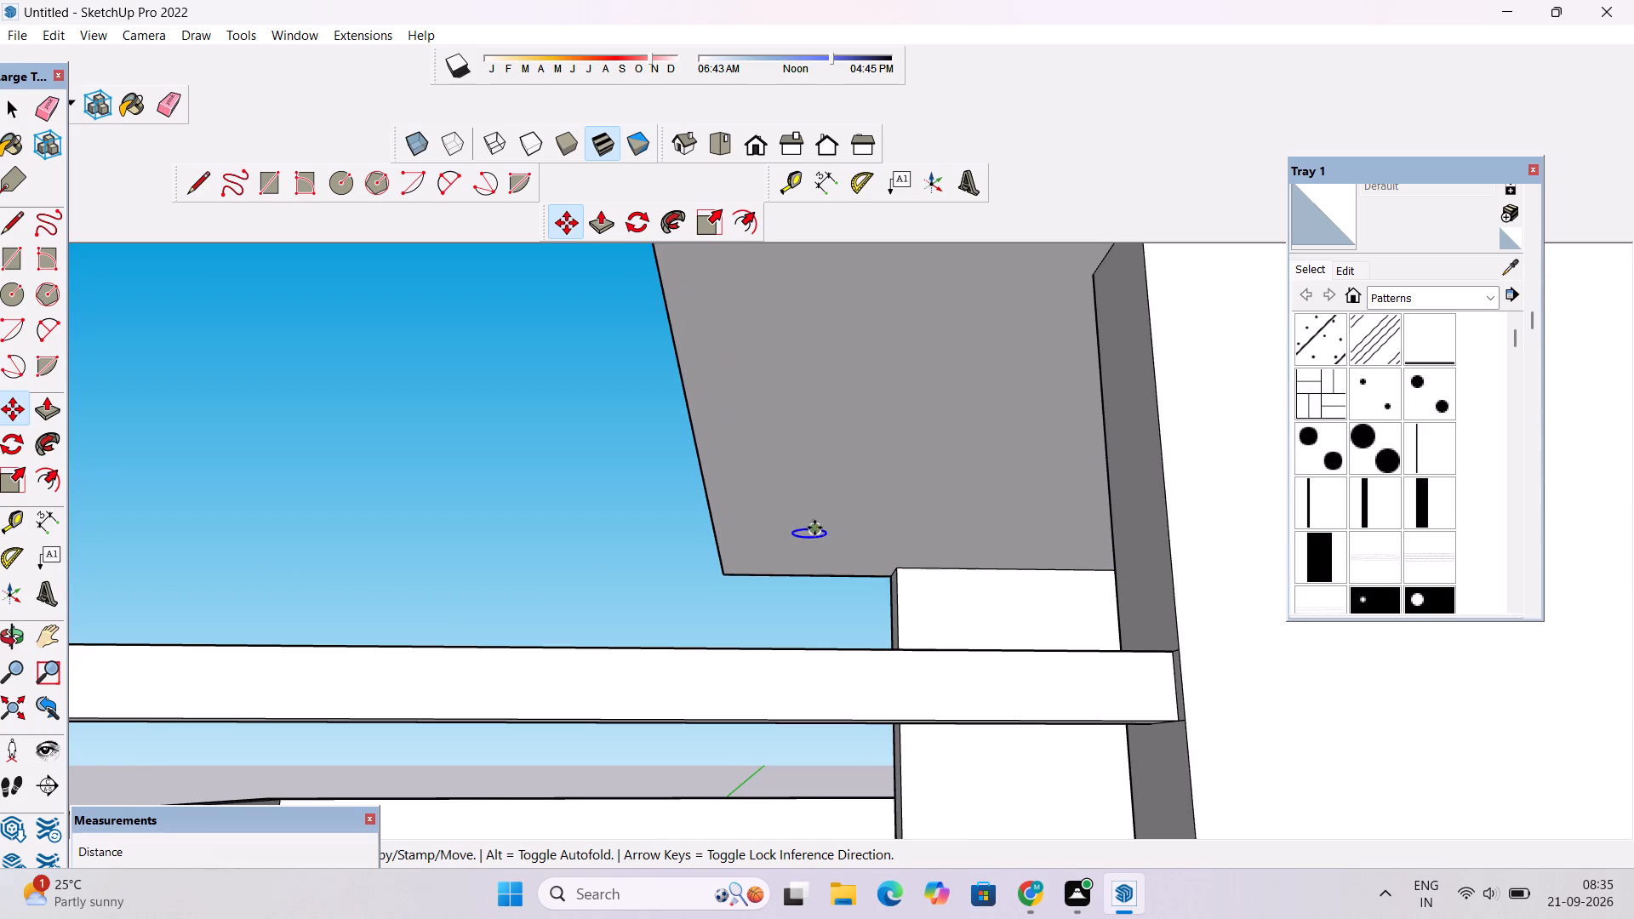
left_click(814, 531)
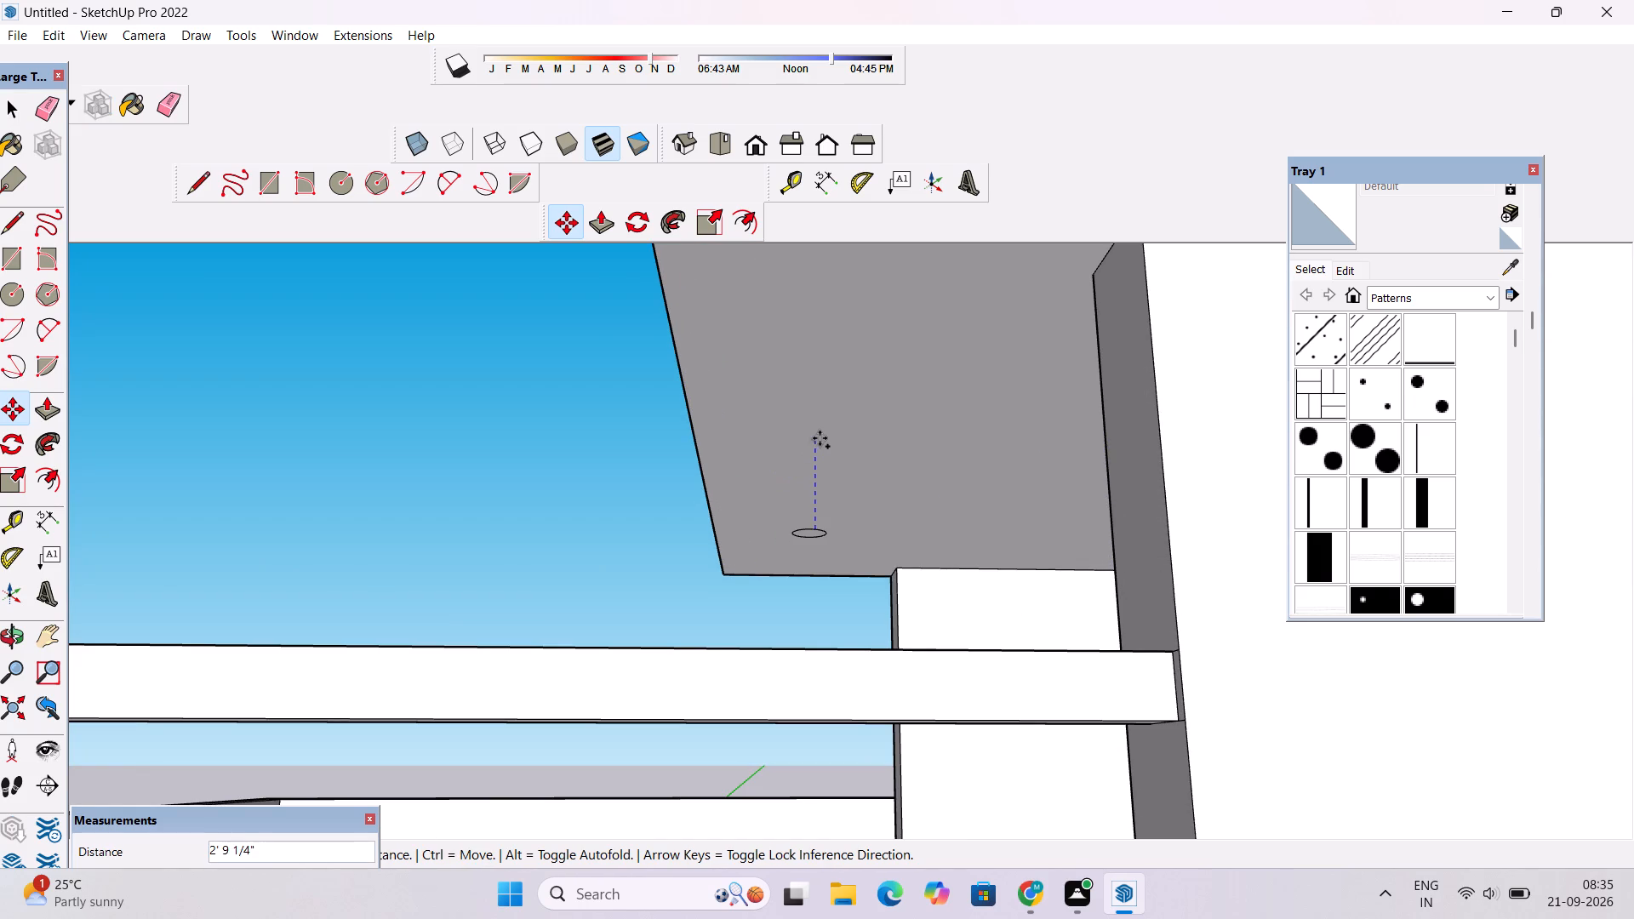
scroll(820, 437, "down", 5)
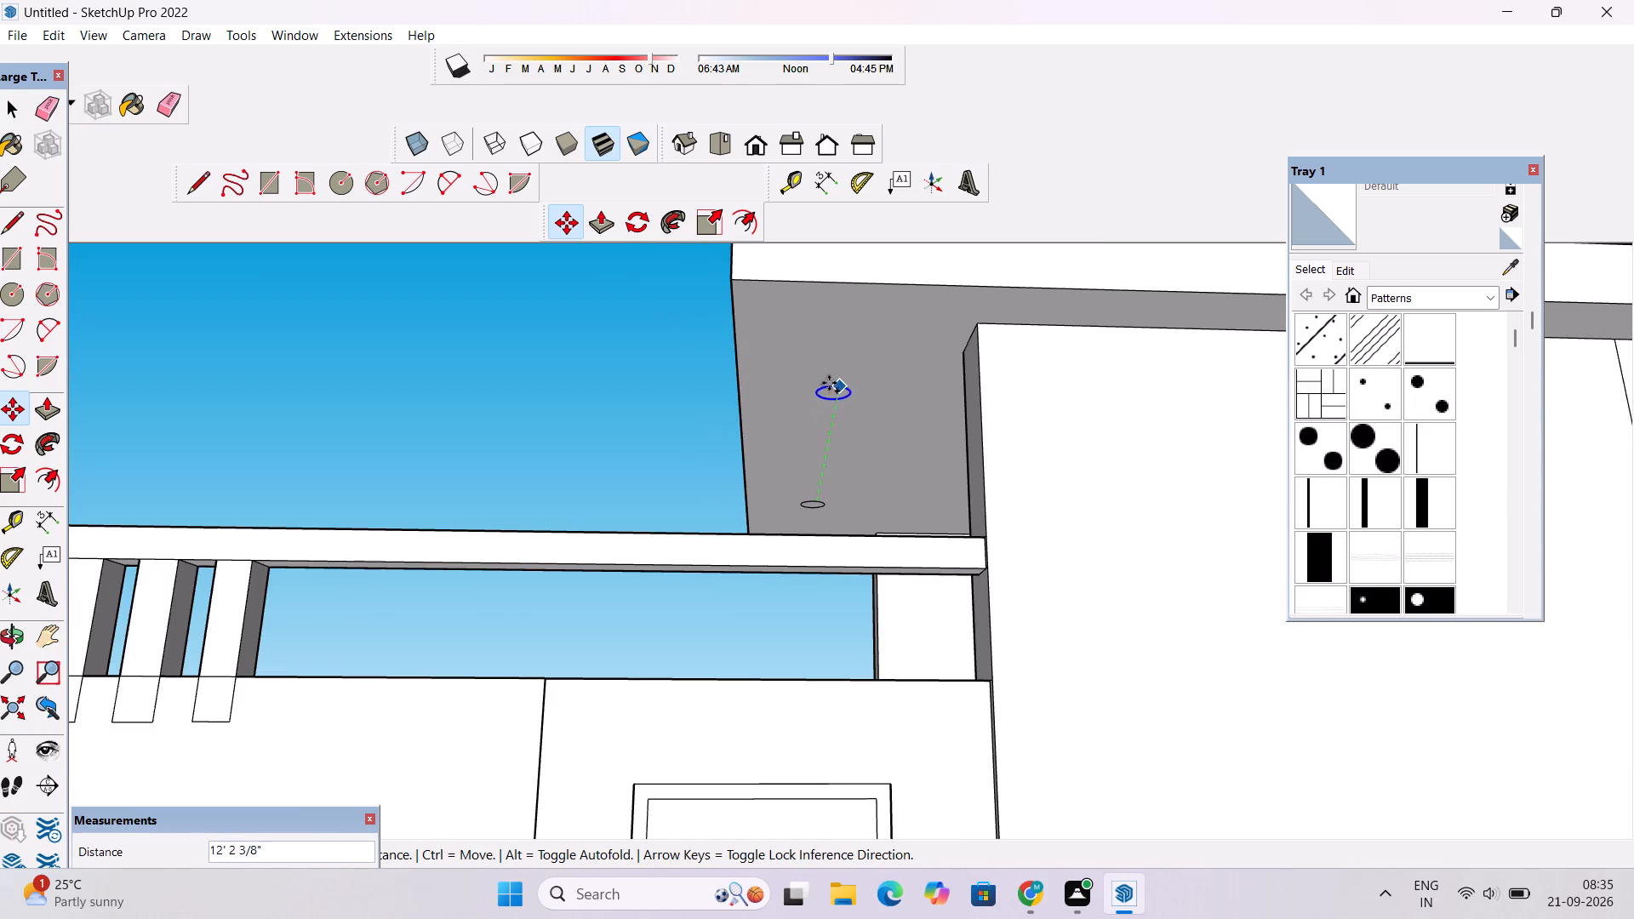
left_click(855, 345)
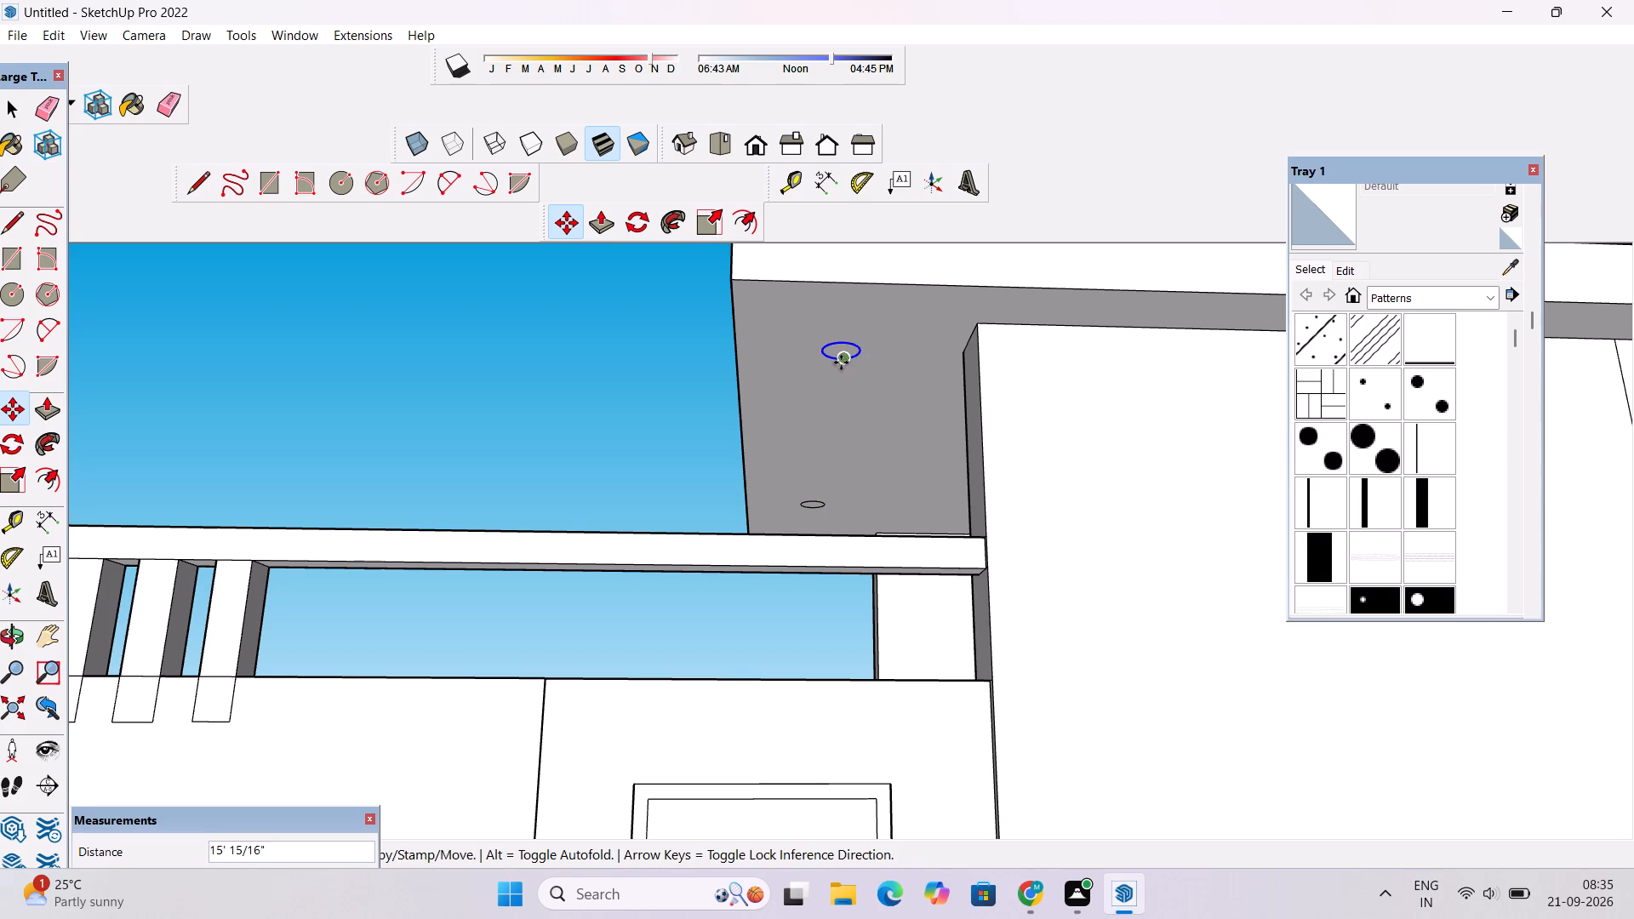
Copy the front circle about 7' 8" back along the underside, placing it between the two existing circles.
left_click(838, 363)
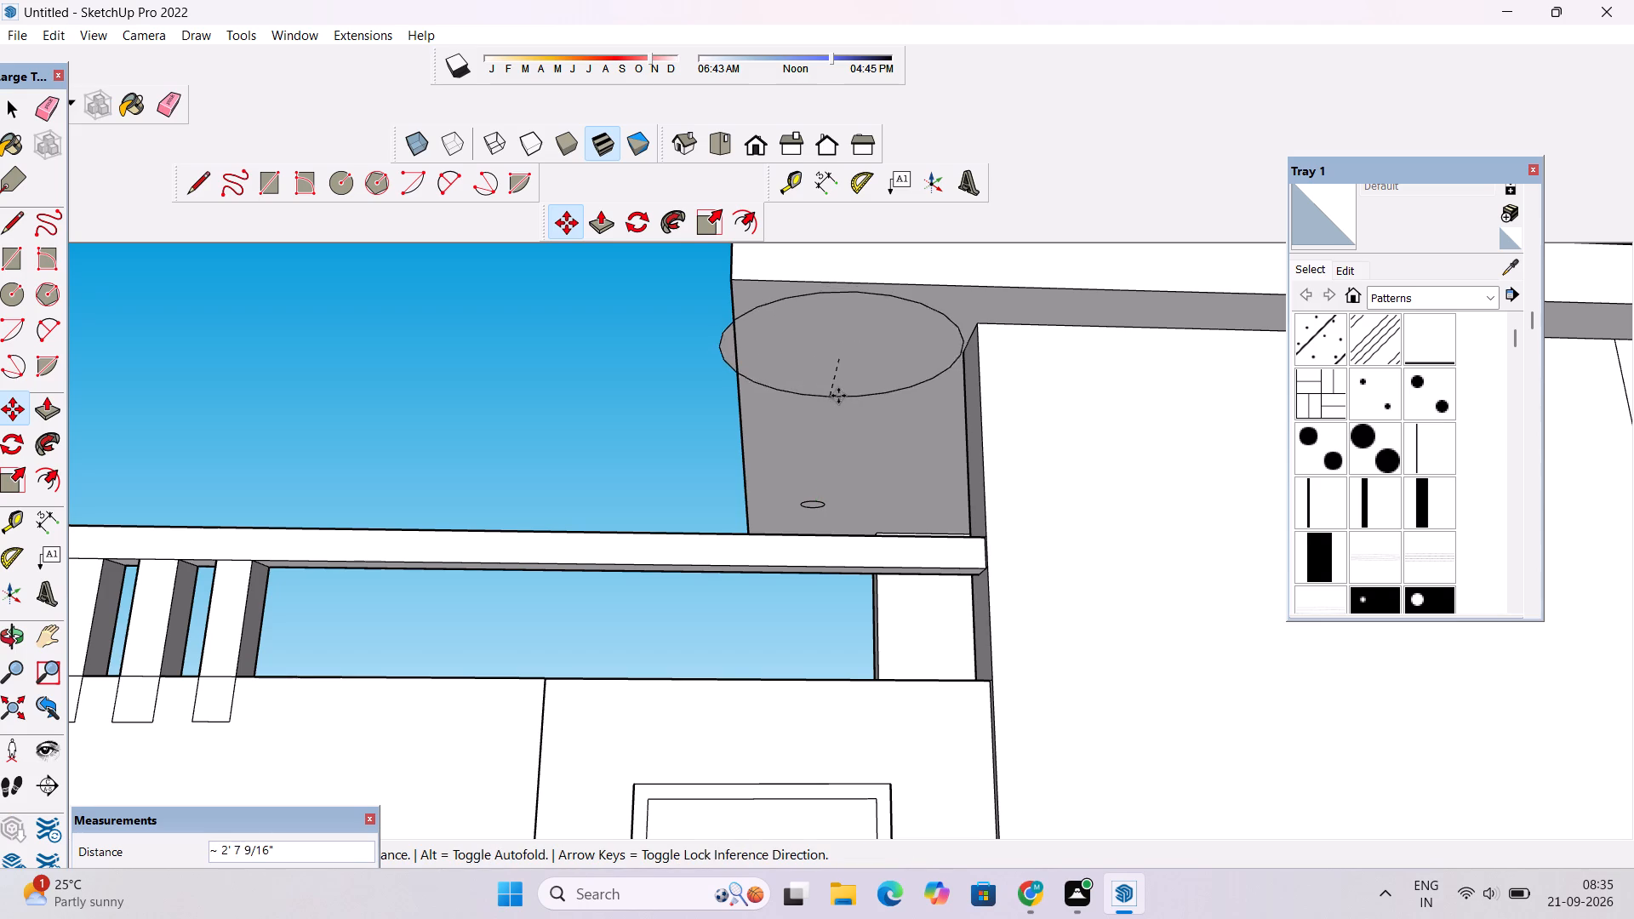
key("space")
double_click(842, 351)
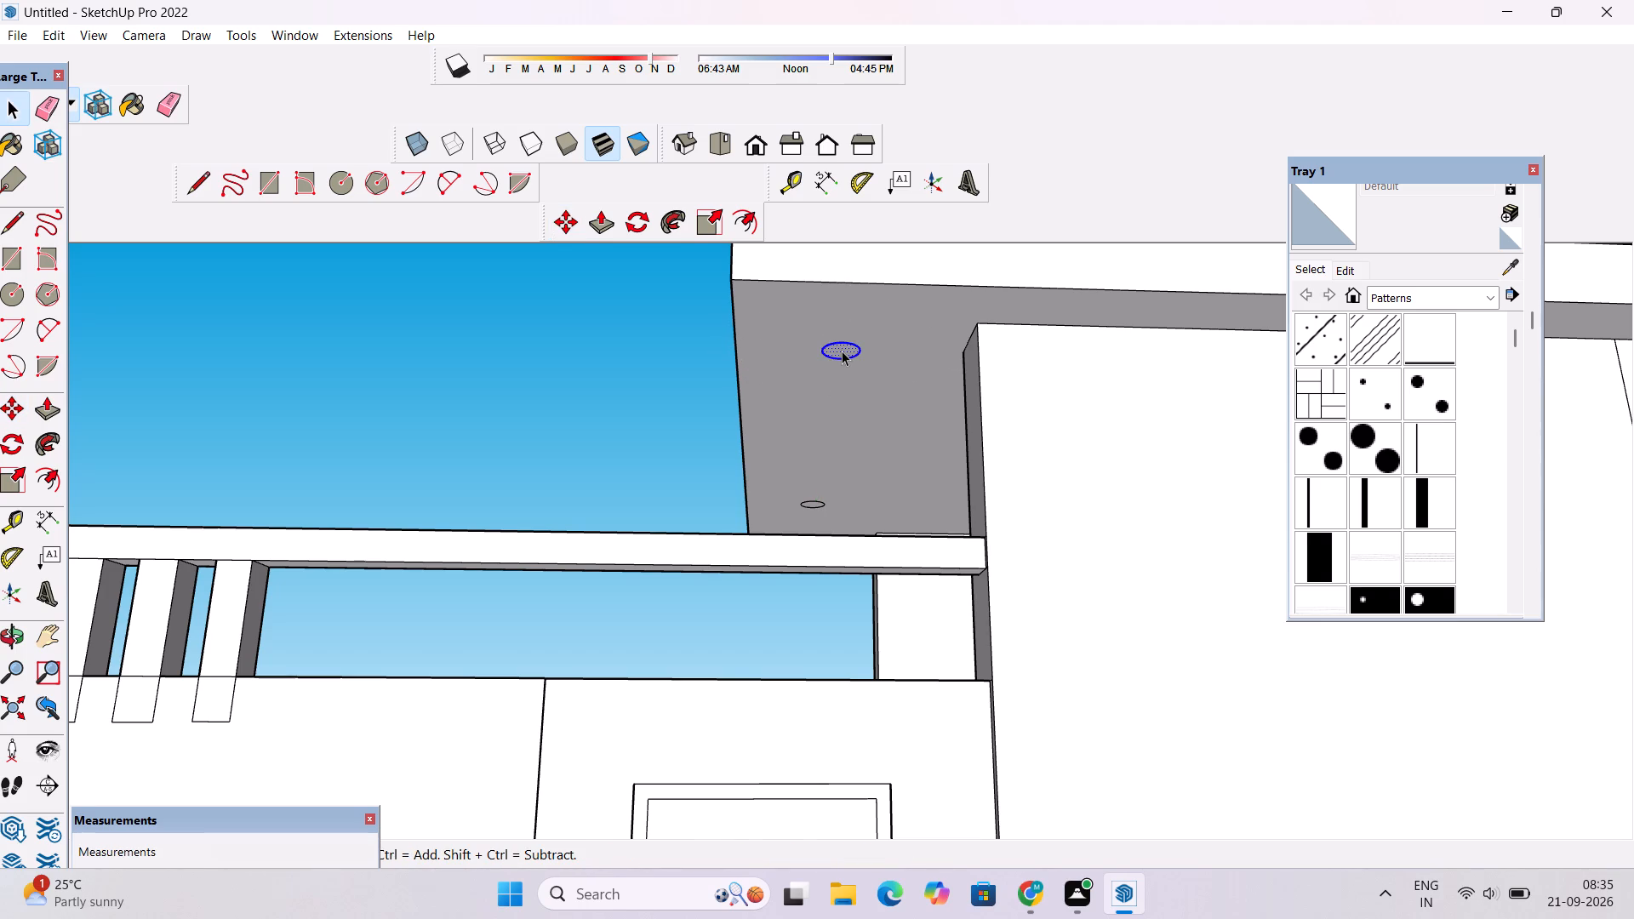
key("m")
left_click(842, 364)
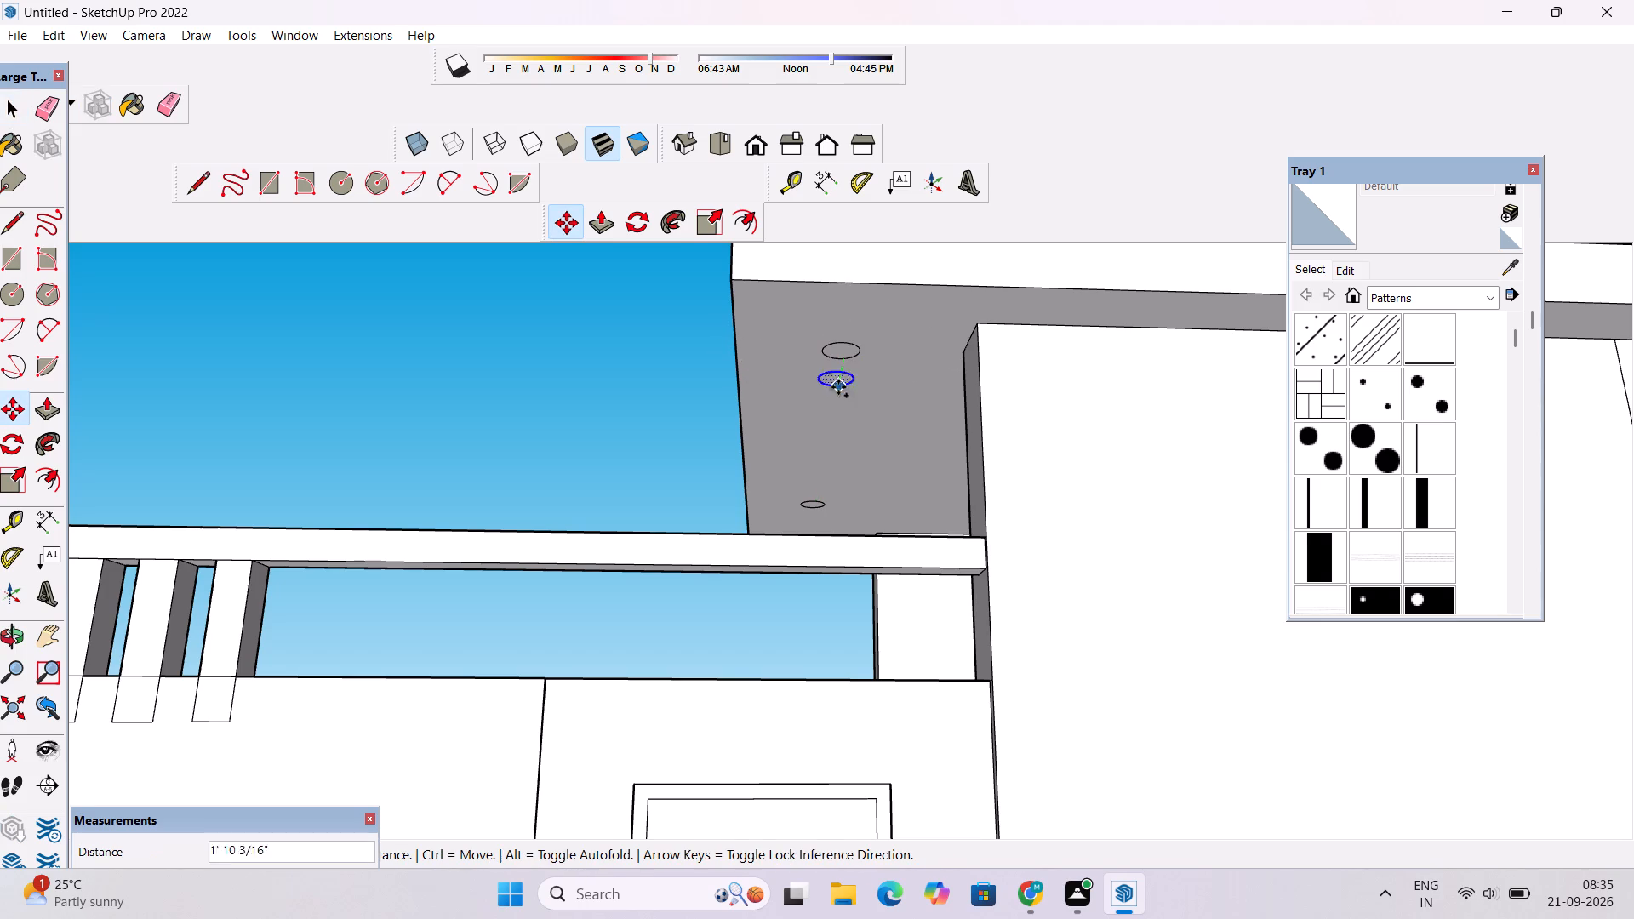
left_click(823, 448)
key("space")
Draw a circle of 3" radius on the overhang's narrow front underside strip, above the tower's blank front wall.
key("o")
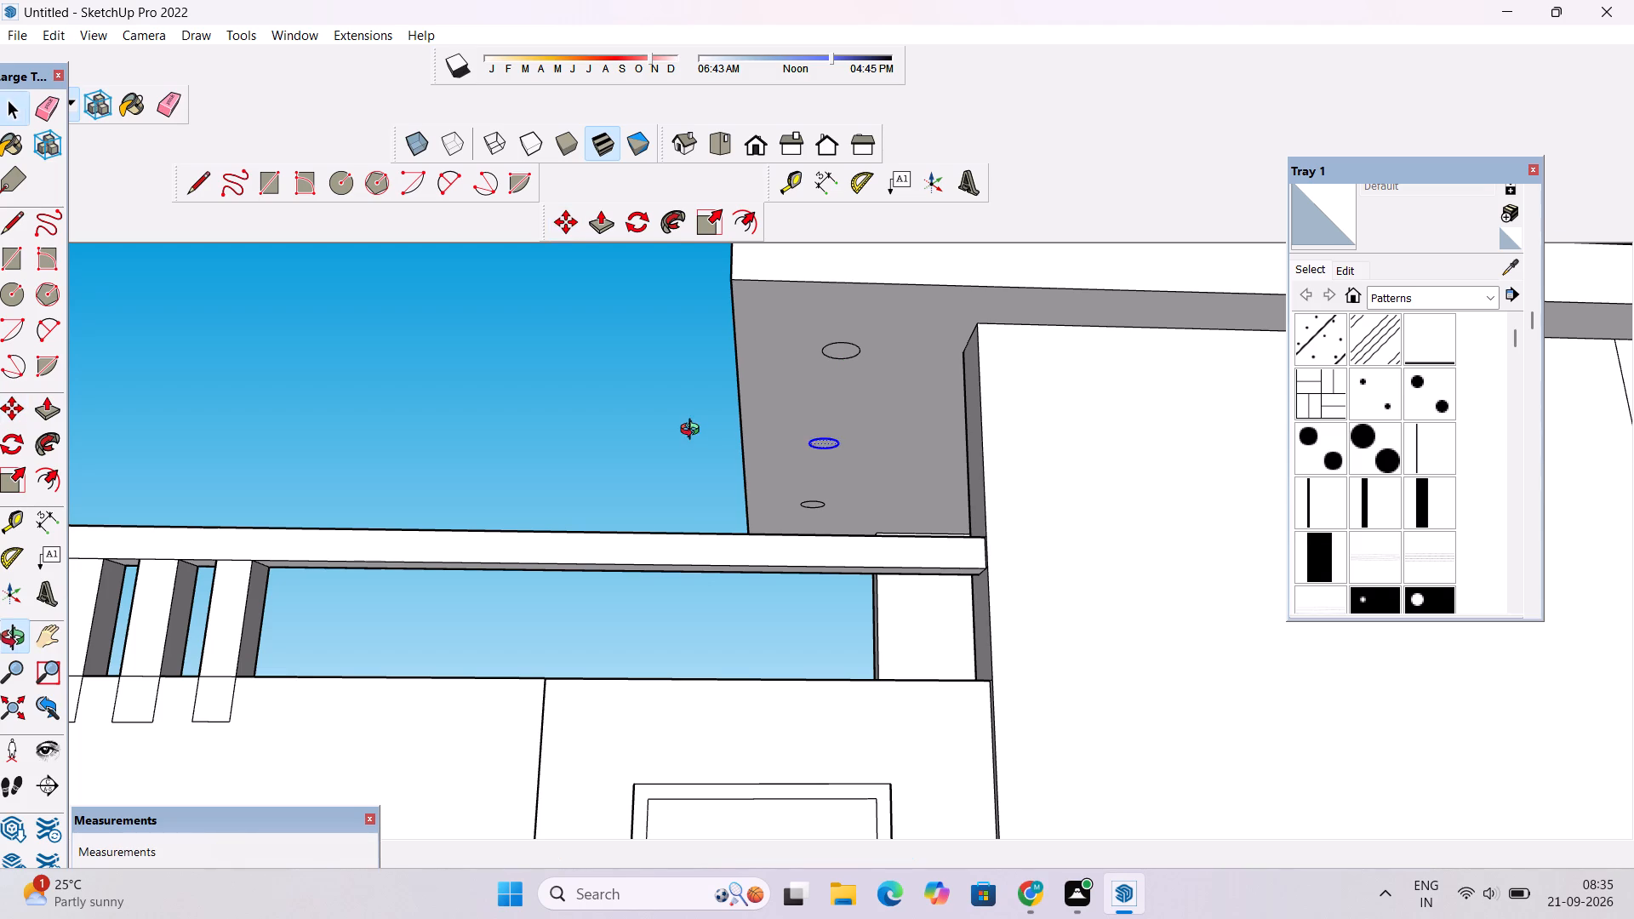
left_click_drag(694, 431, 623, 541)
scroll(694, 457, "down", 8)
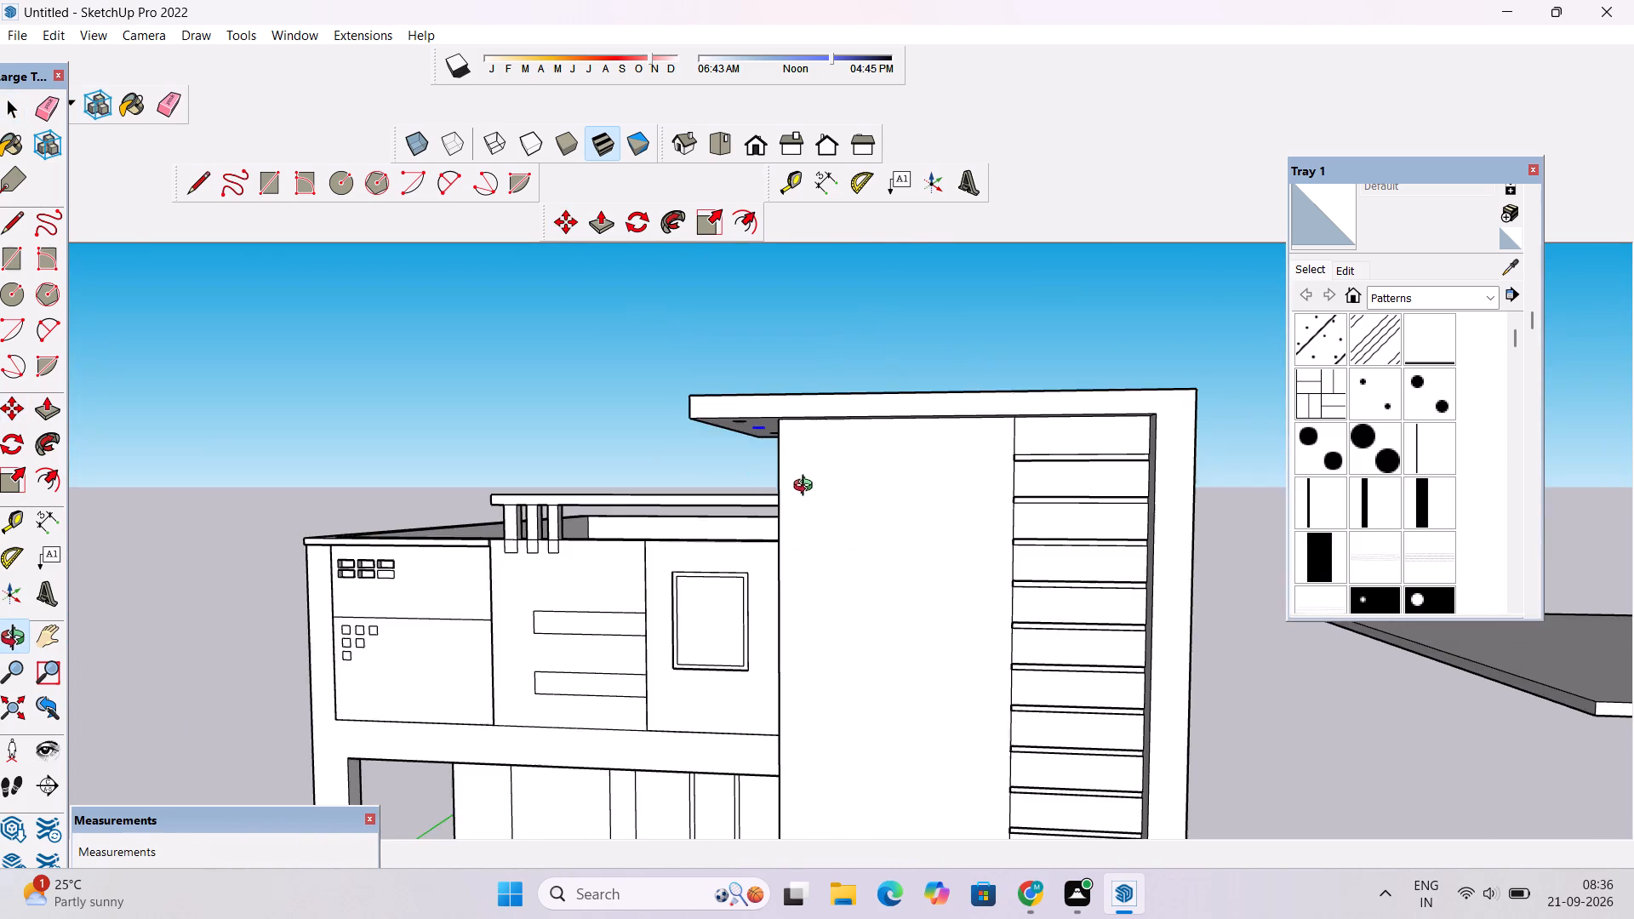
left_click_drag(816, 466, 814, 343)
scroll(761, 428, "up", 4)
left_click_drag(789, 440, 808, 374)
left_click_drag(855, 409, 906, 411)
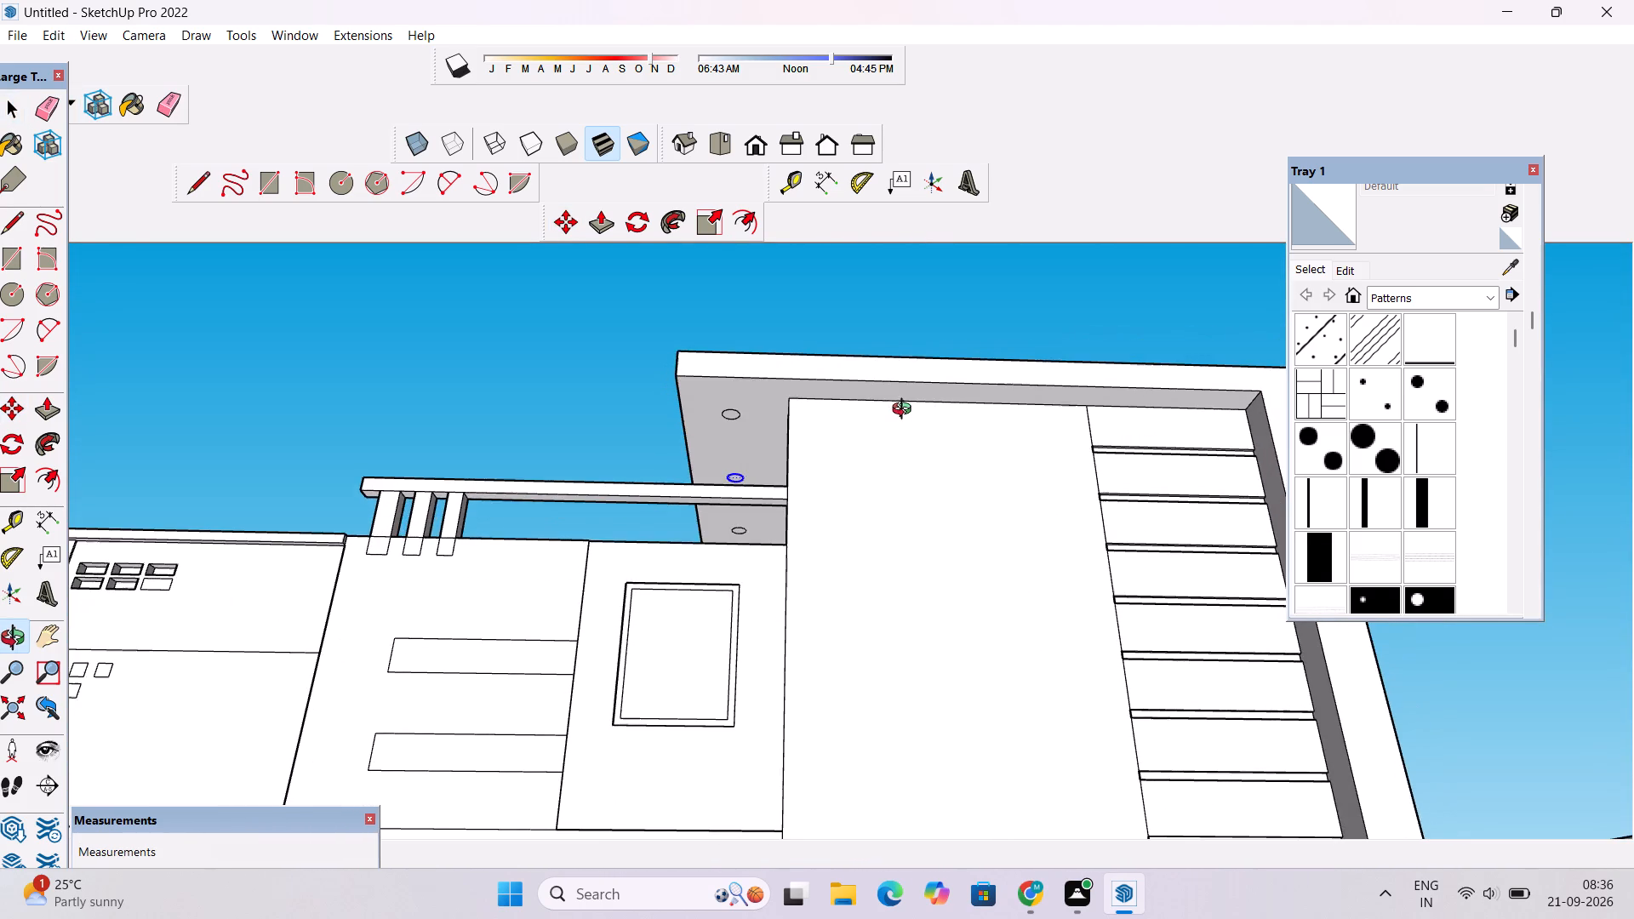
left_click_drag(906, 411, 831, 495, "shift")
scroll(826, 496, "up", 4, "shift")
left_click_drag(826, 496, 809, 472, "shift")
key("space")
key("c")
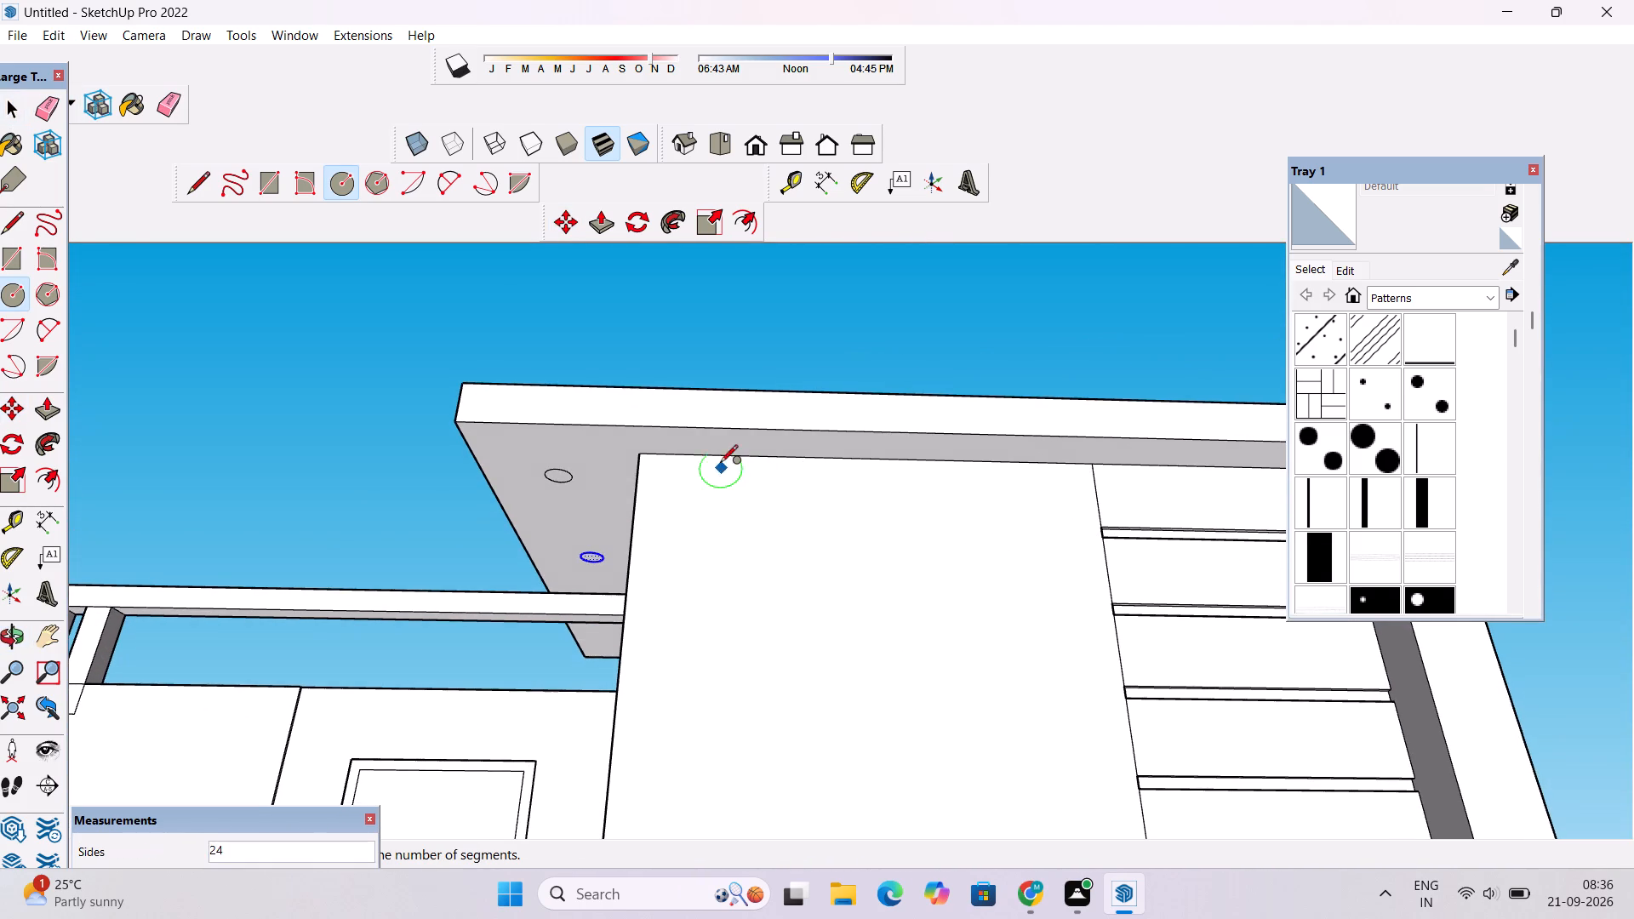
scroll(719, 463, "up", 10)
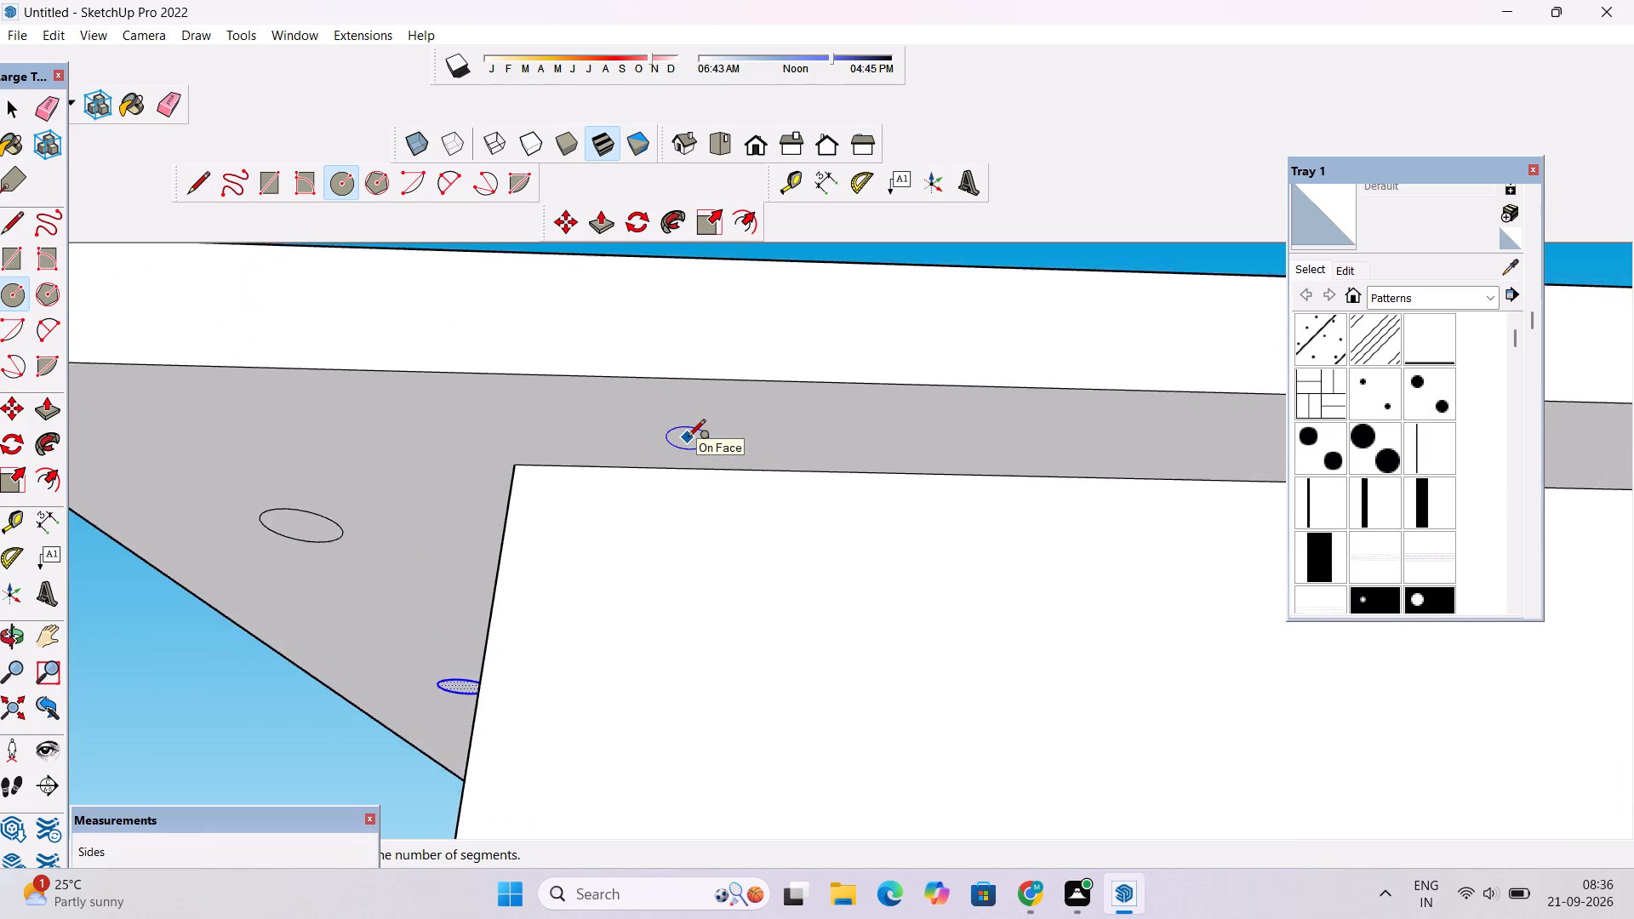
scroll(688, 438, "up", 4)
left_click(717, 425)
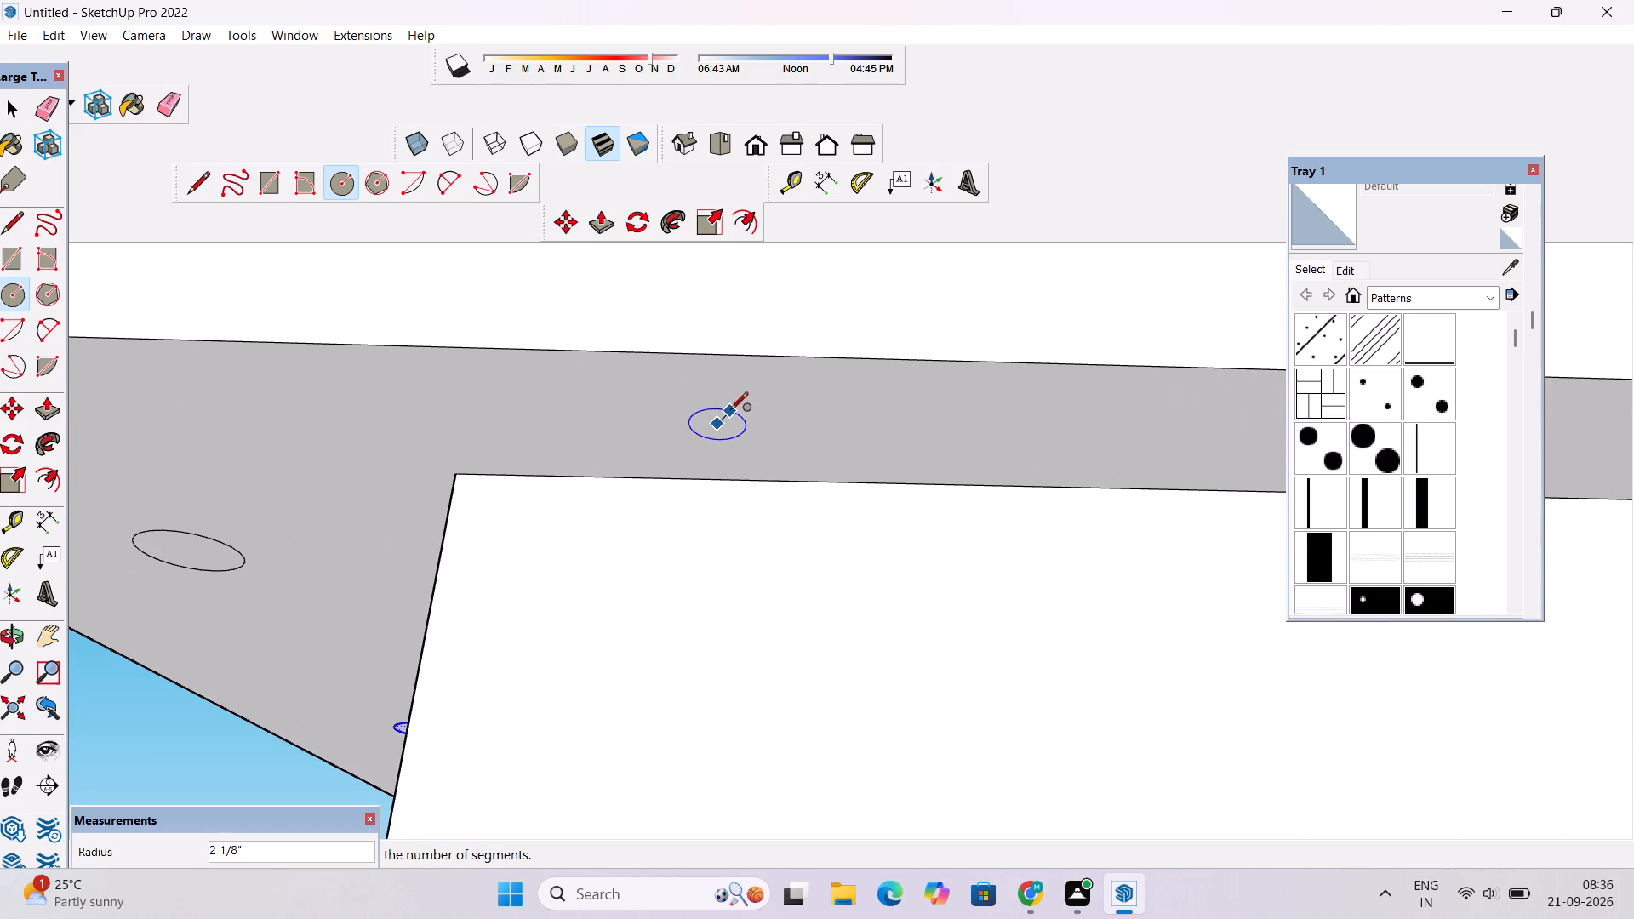
type("3\"")
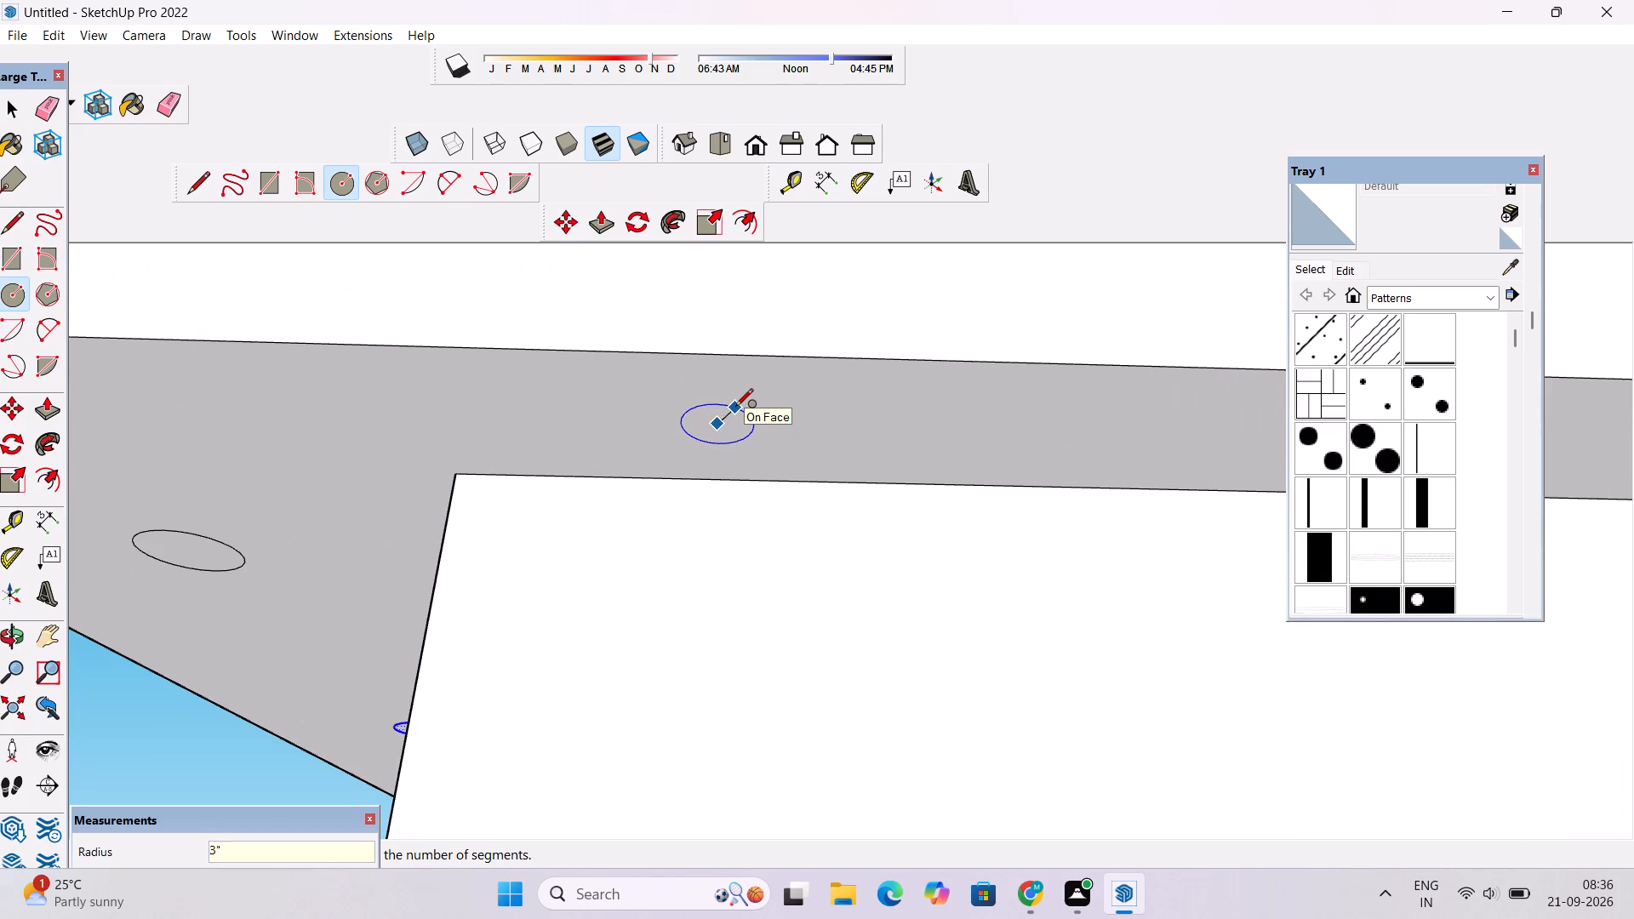
key("Return")
Copy the 3" radius circle about 6' 2 1/2" along the front underside strip, toward the tower's louvred side.
scroll(539, 538, "down", 14)
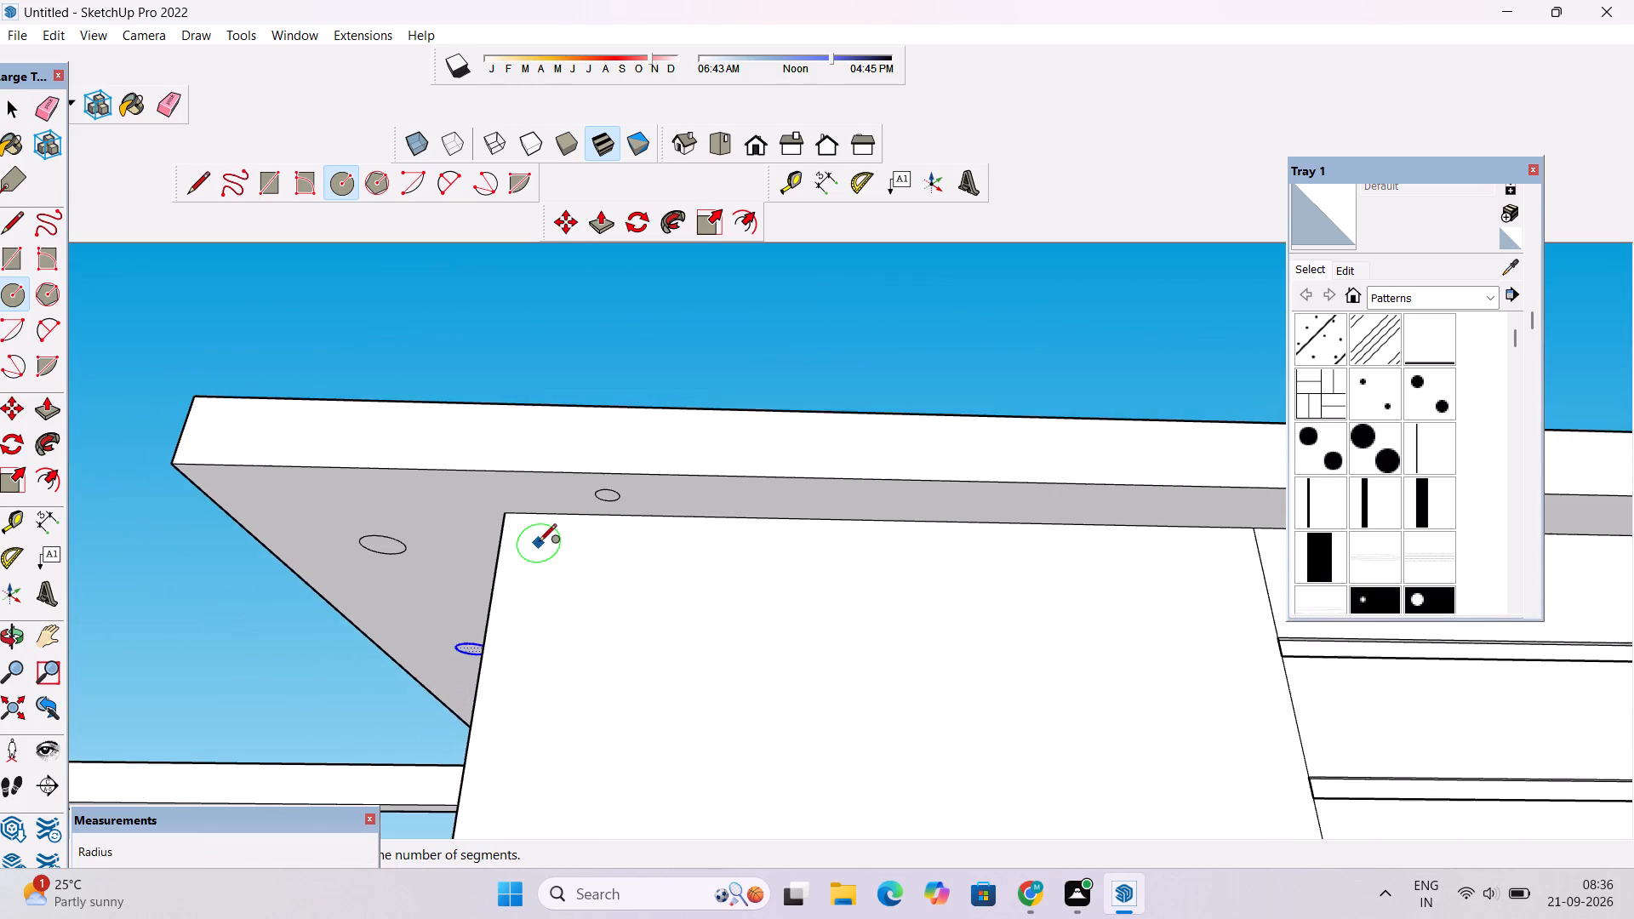
key("space")
scroll(583, 503, "up", 4)
double_click(617, 490)
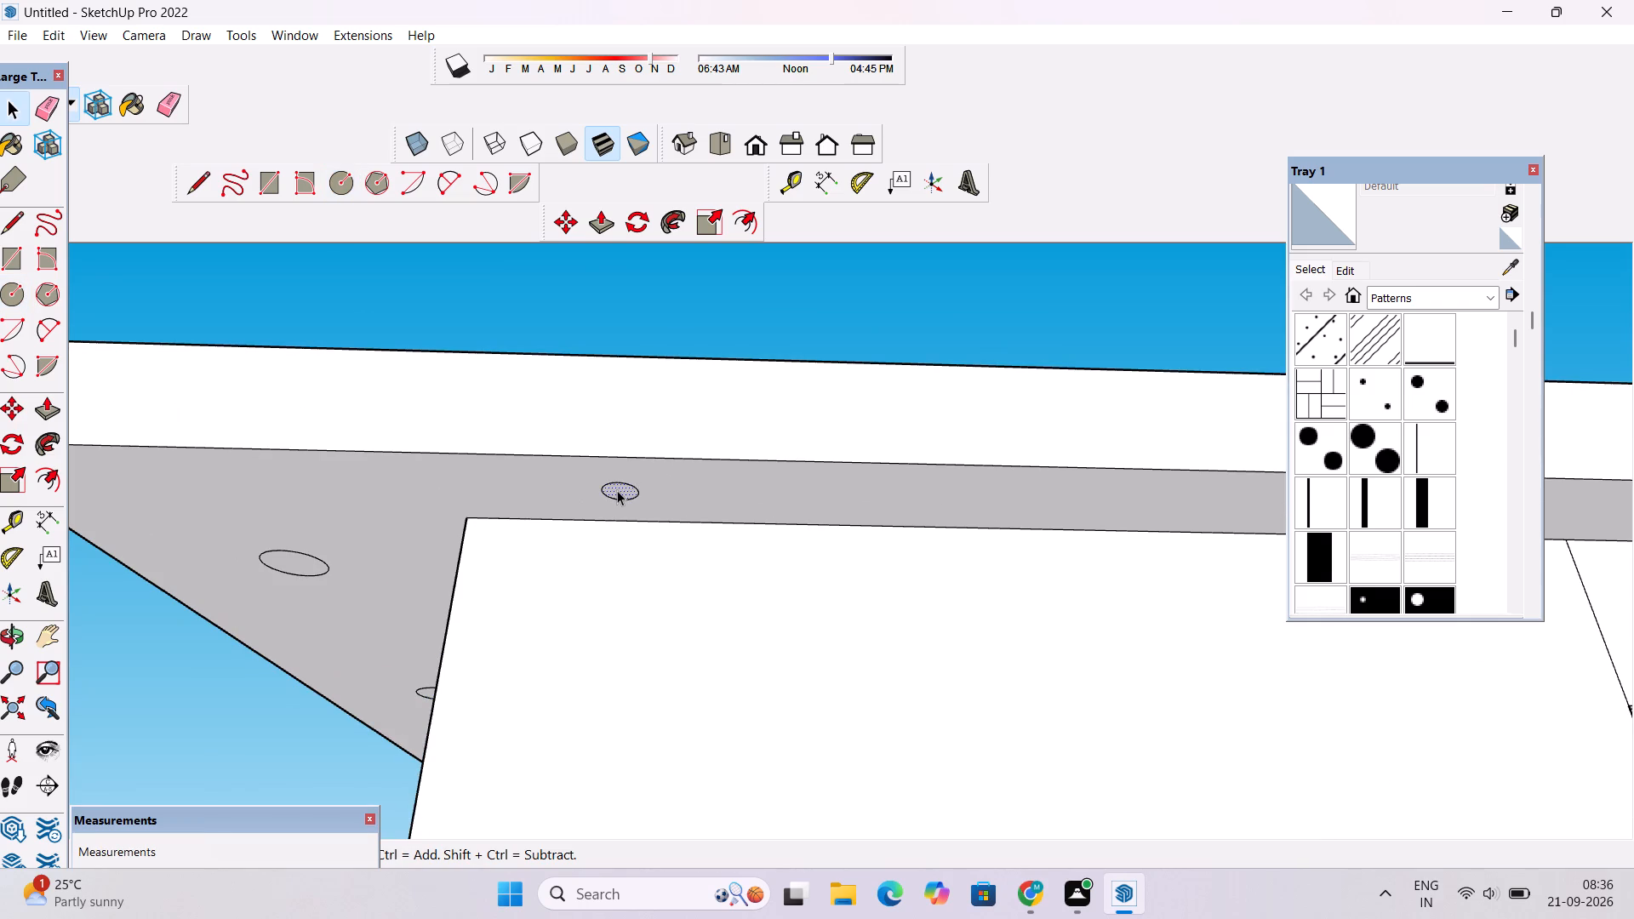
key("m")
scroll(635, 490, "up", 5)
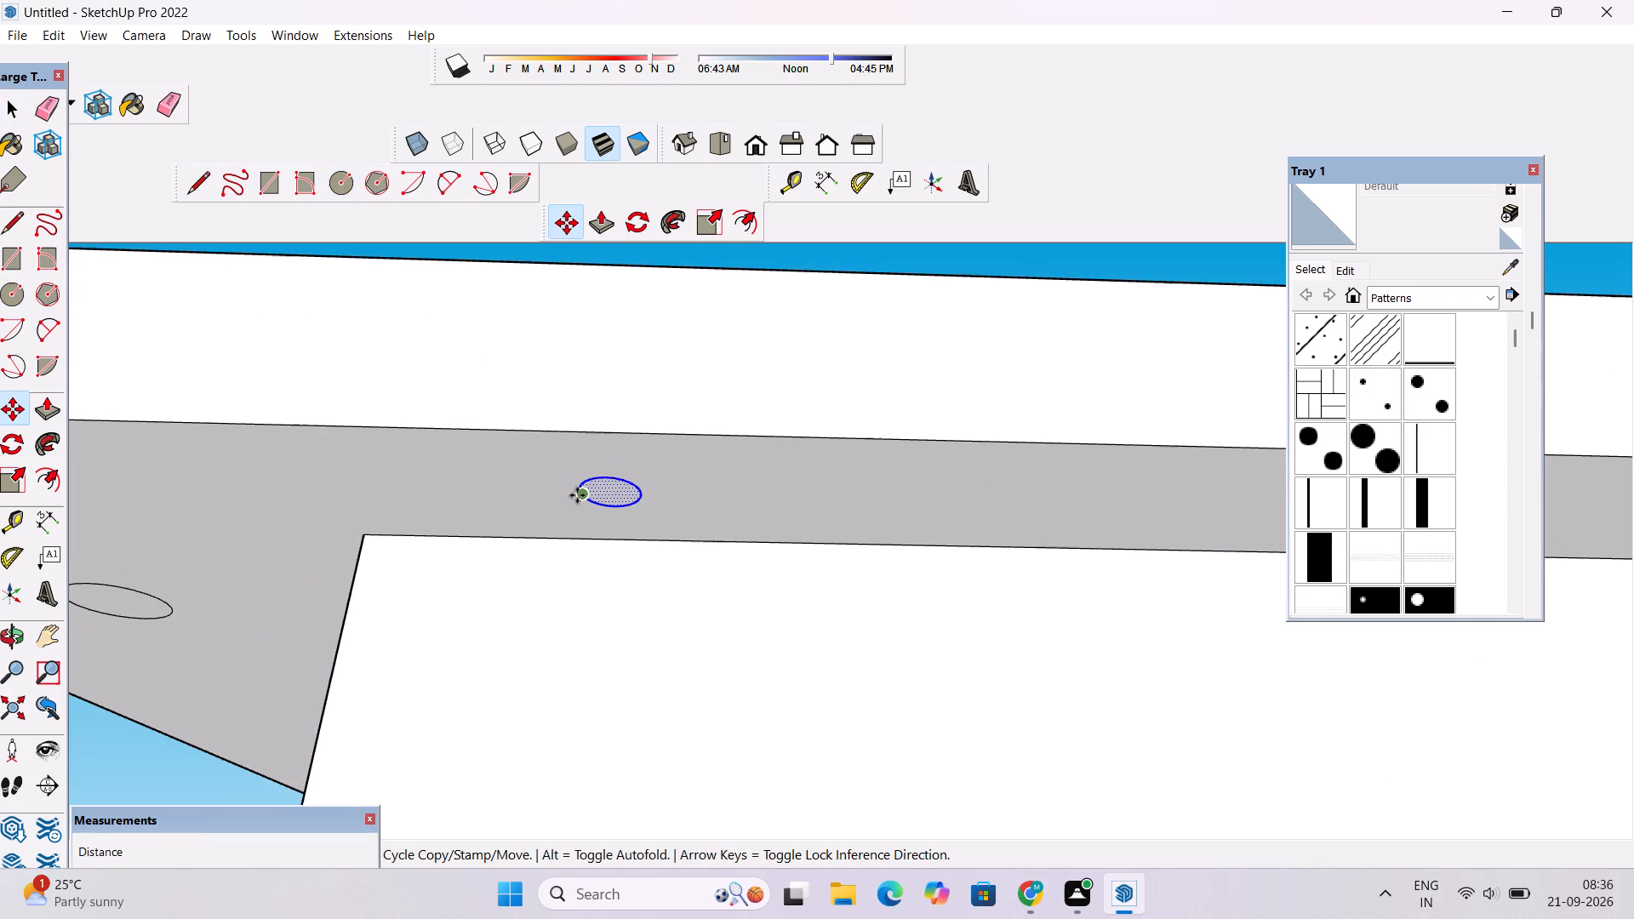
left_click(577, 495)
scroll(640, 486, "down", 8)
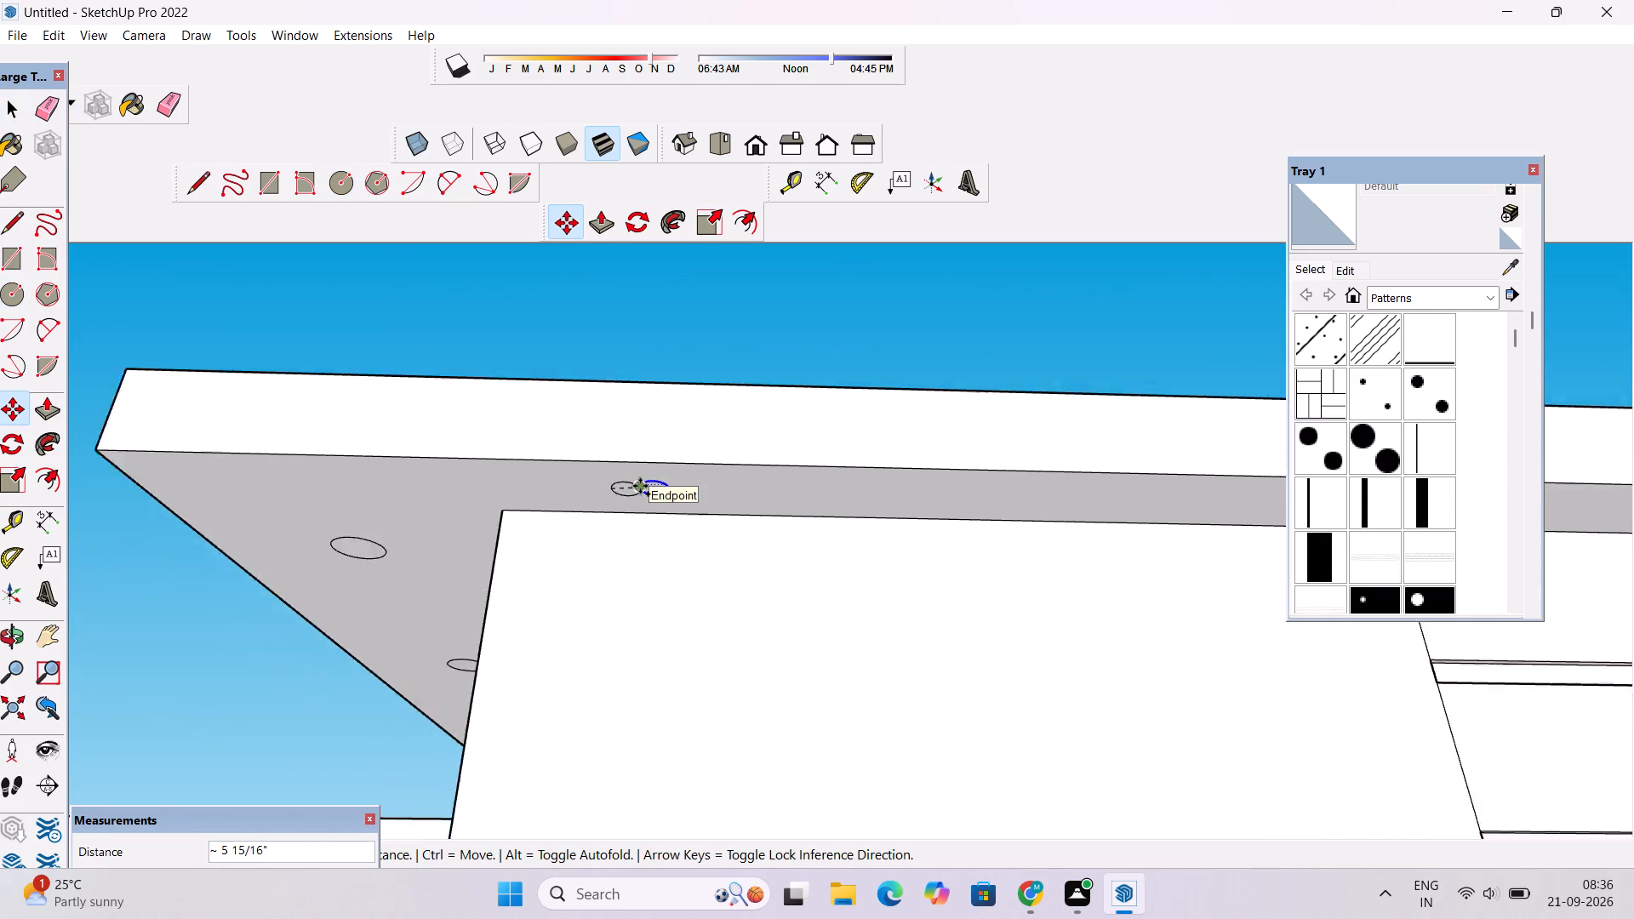
scroll(640, 486, "down", 6)
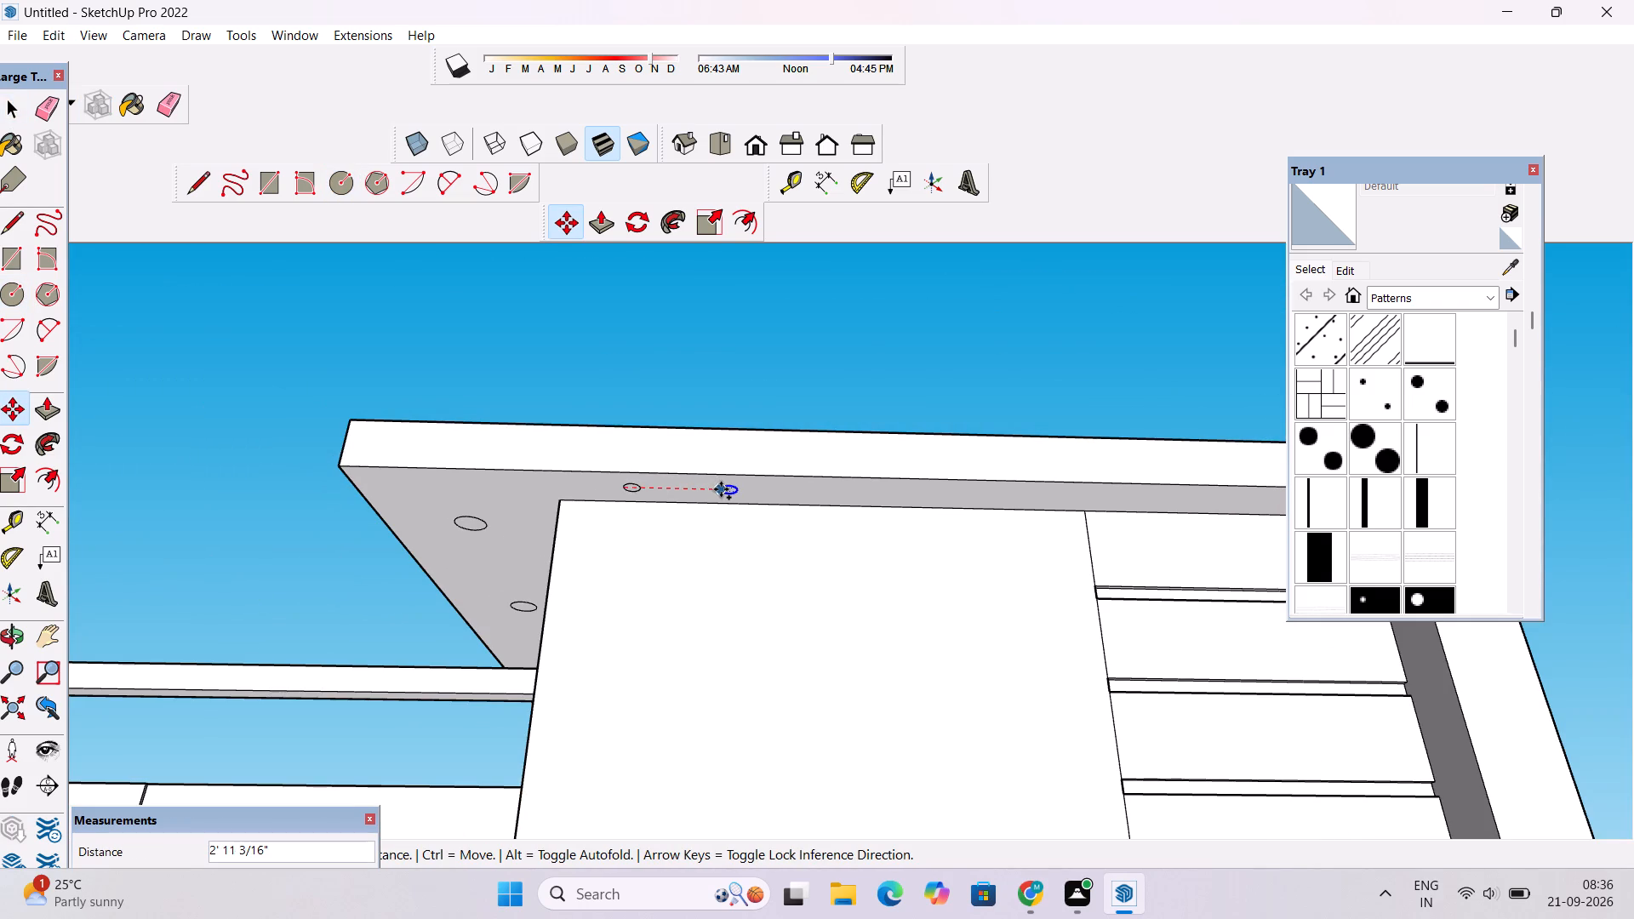
scroll(717, 486, "down", 3)
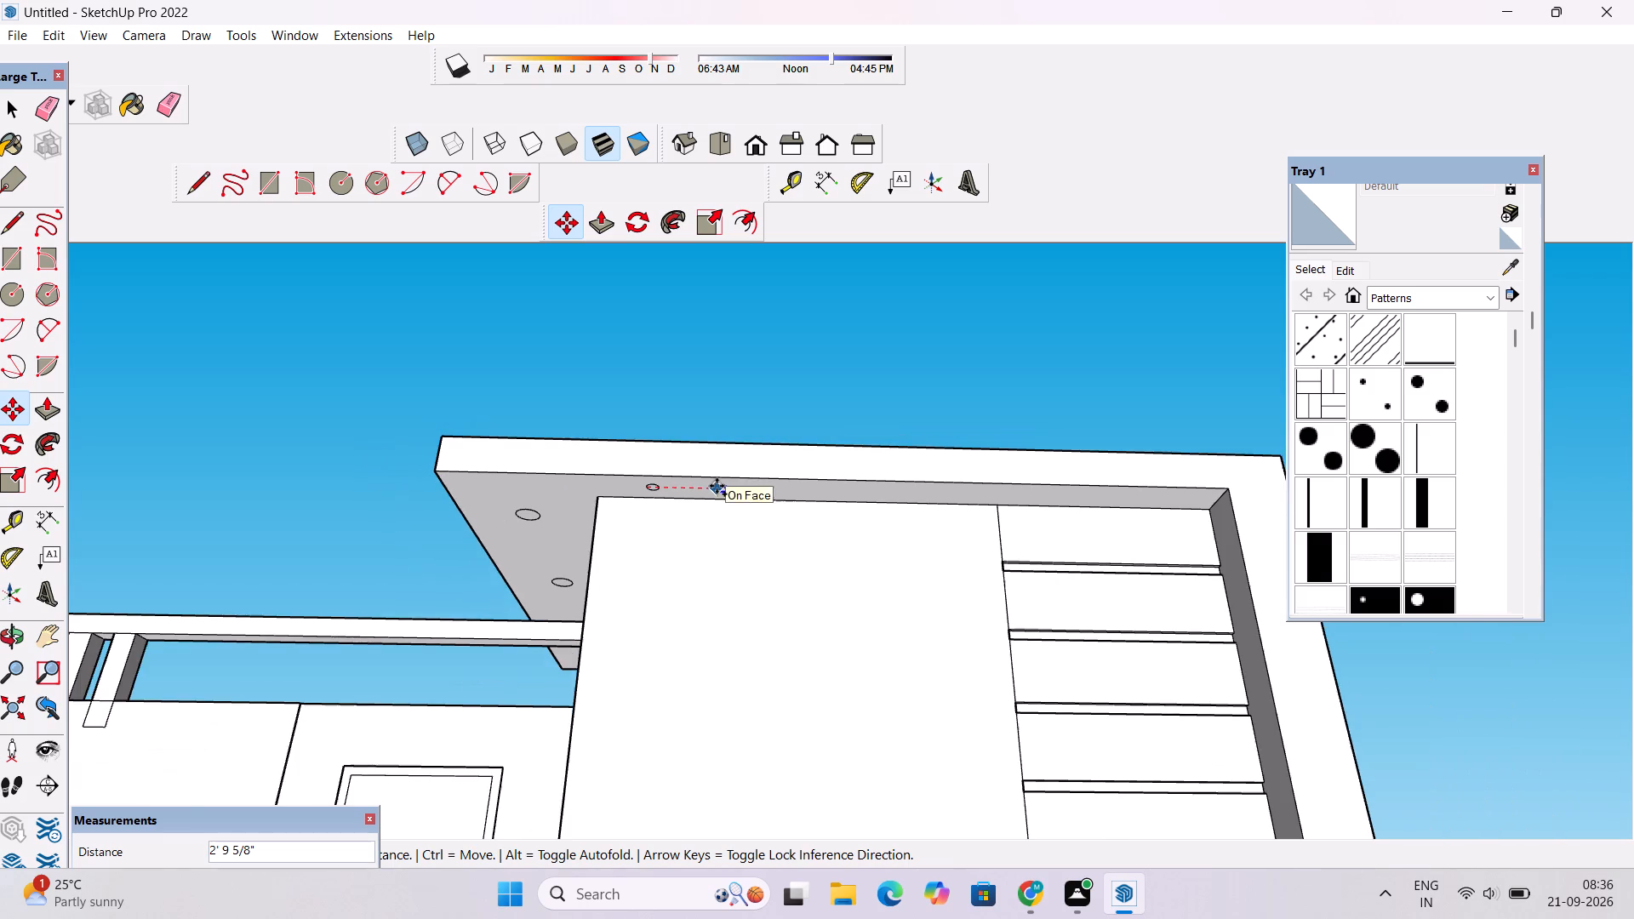
scroll(767, 488, "up", 3)
left_click(814, 494)
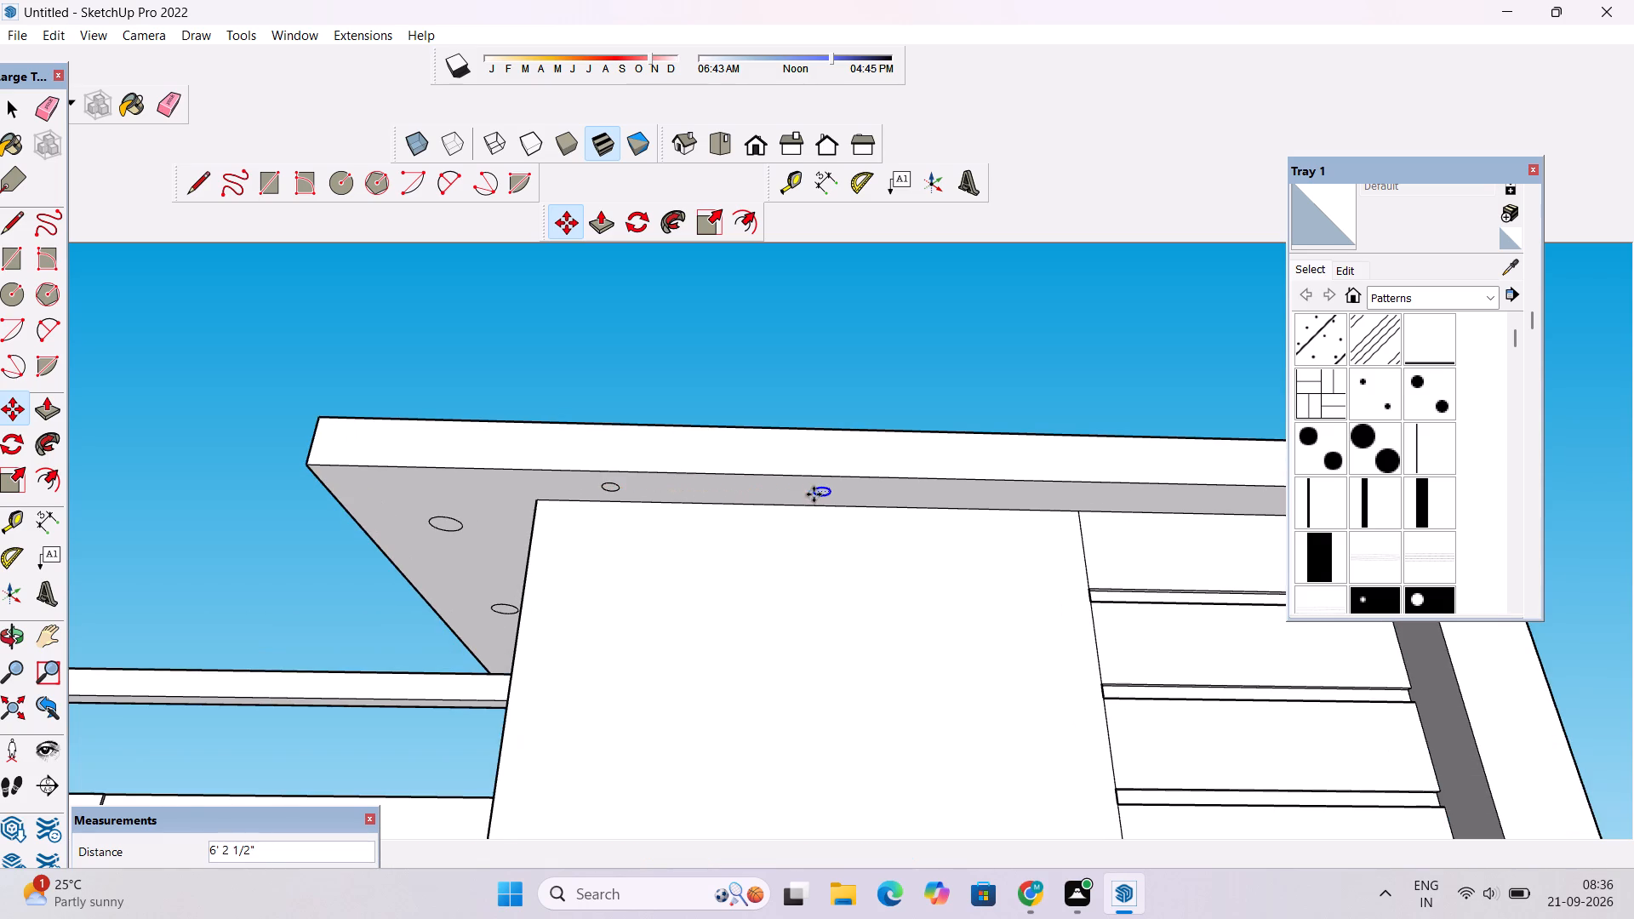
Copy the second 3" radius circle about 7' 4" along the overhang's front underside strip, toward the tower's louvred side.
left_click(816, 489)
scroll(878, 470, "down", 9)
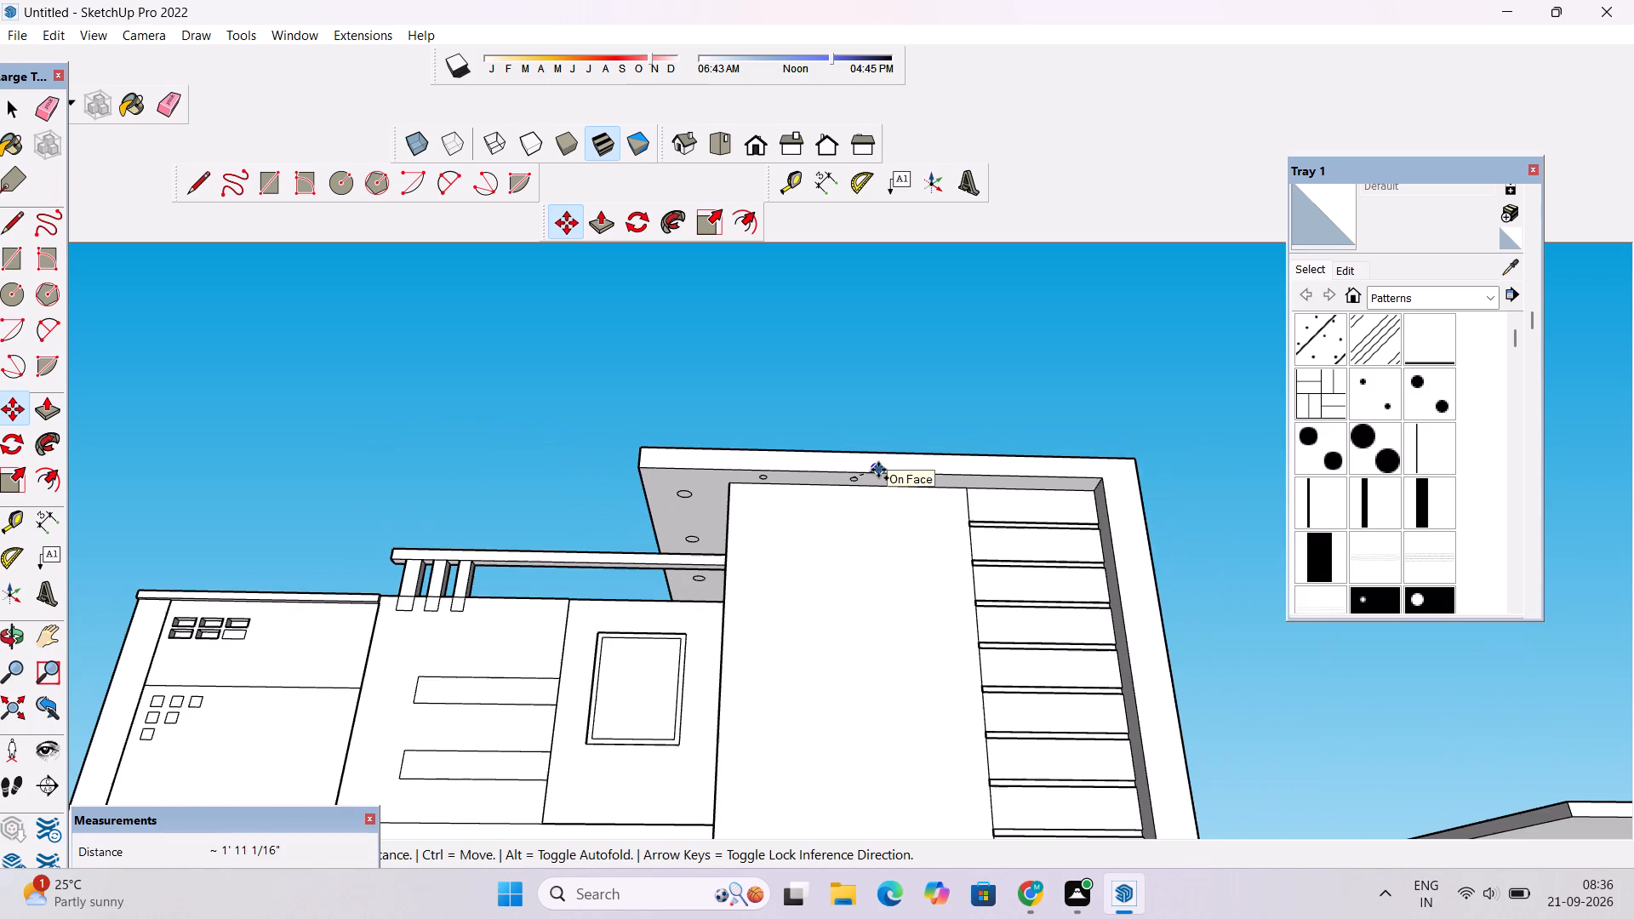
scroll(915, 483, "up", 7)
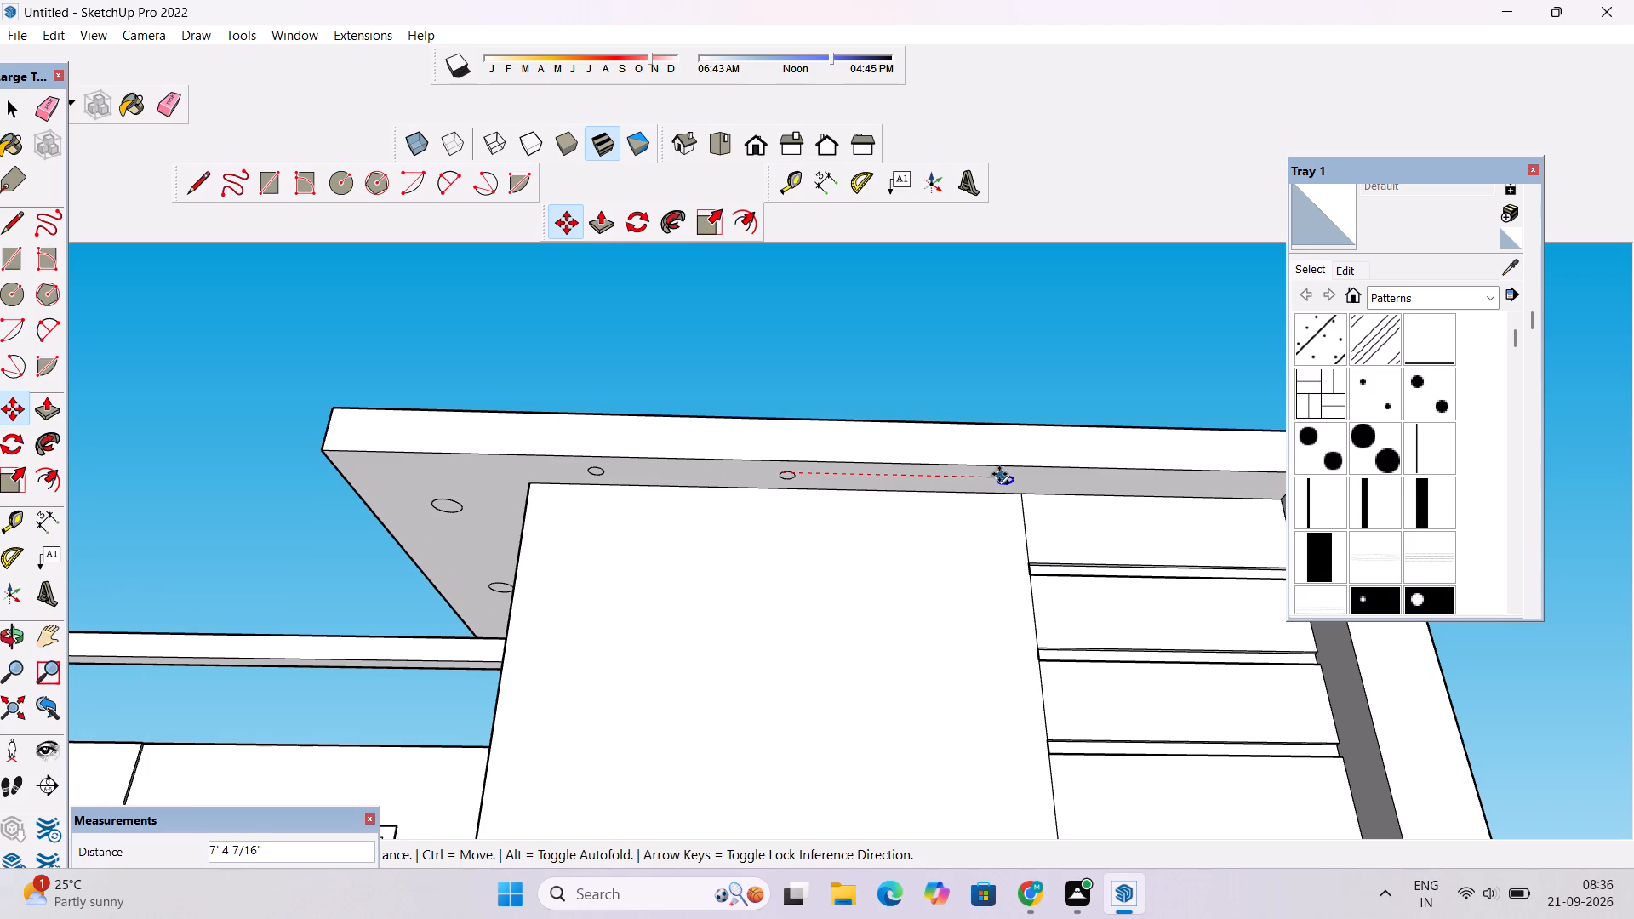
left_click(998, 475)
Copy the third small circle farther along the front underside strip, placing it above the louvres near the overhang's end corner.
left_click(992, 484)
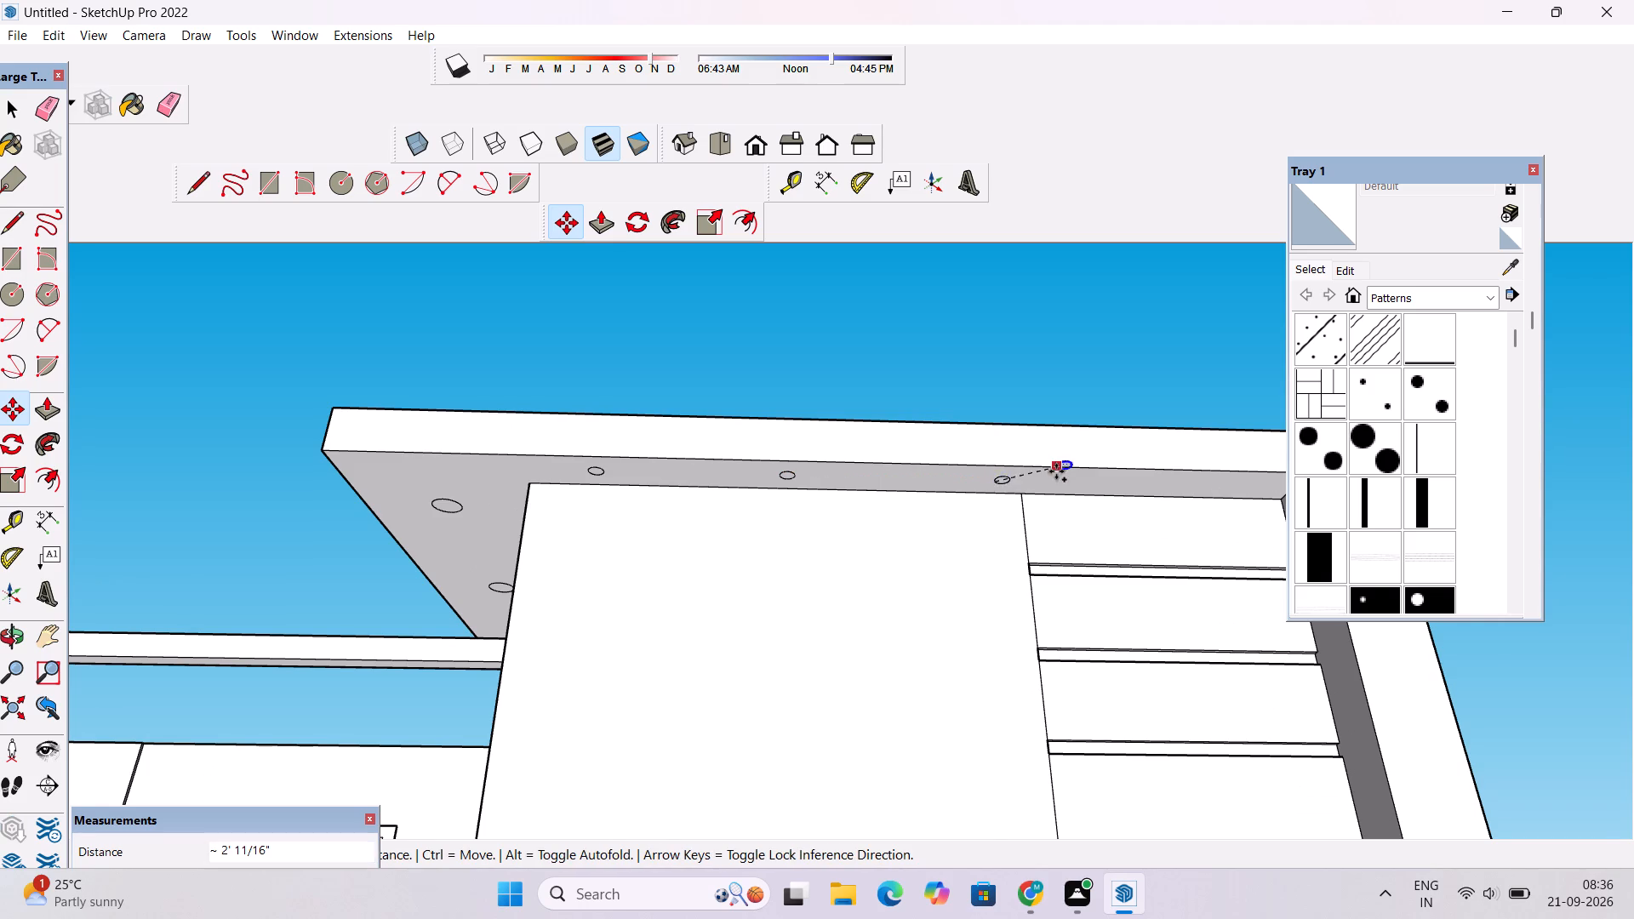
scroll(894, 493, "down", 10)
scroll(989, 490, "up", 8)
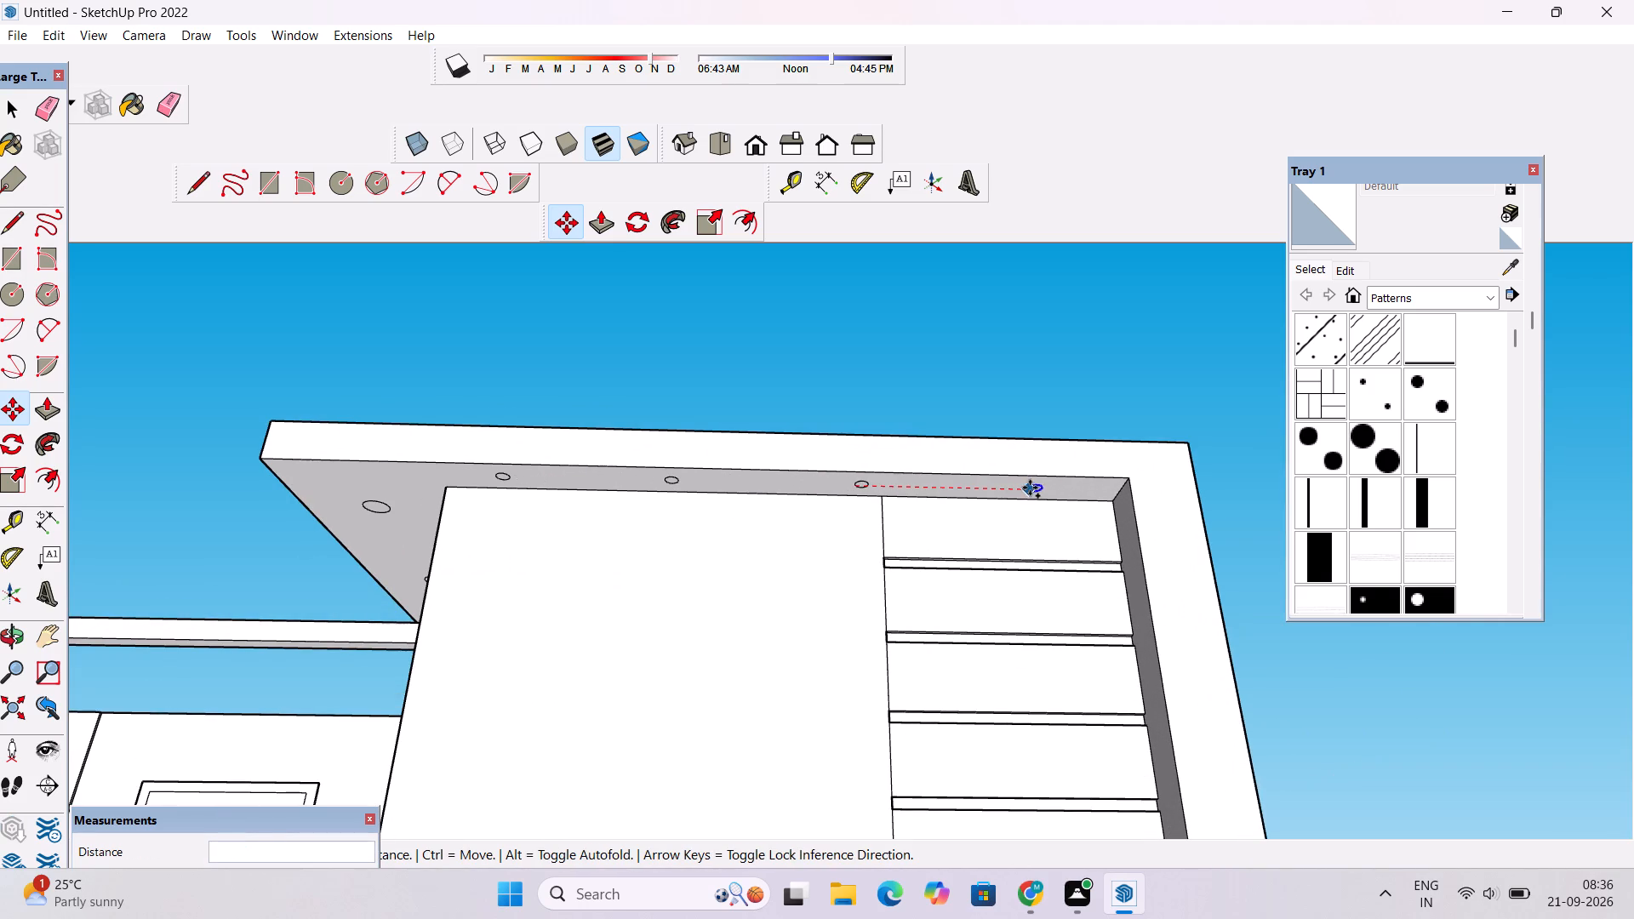
left_click(1040, 488)
key("space")
left_click(874, 399)
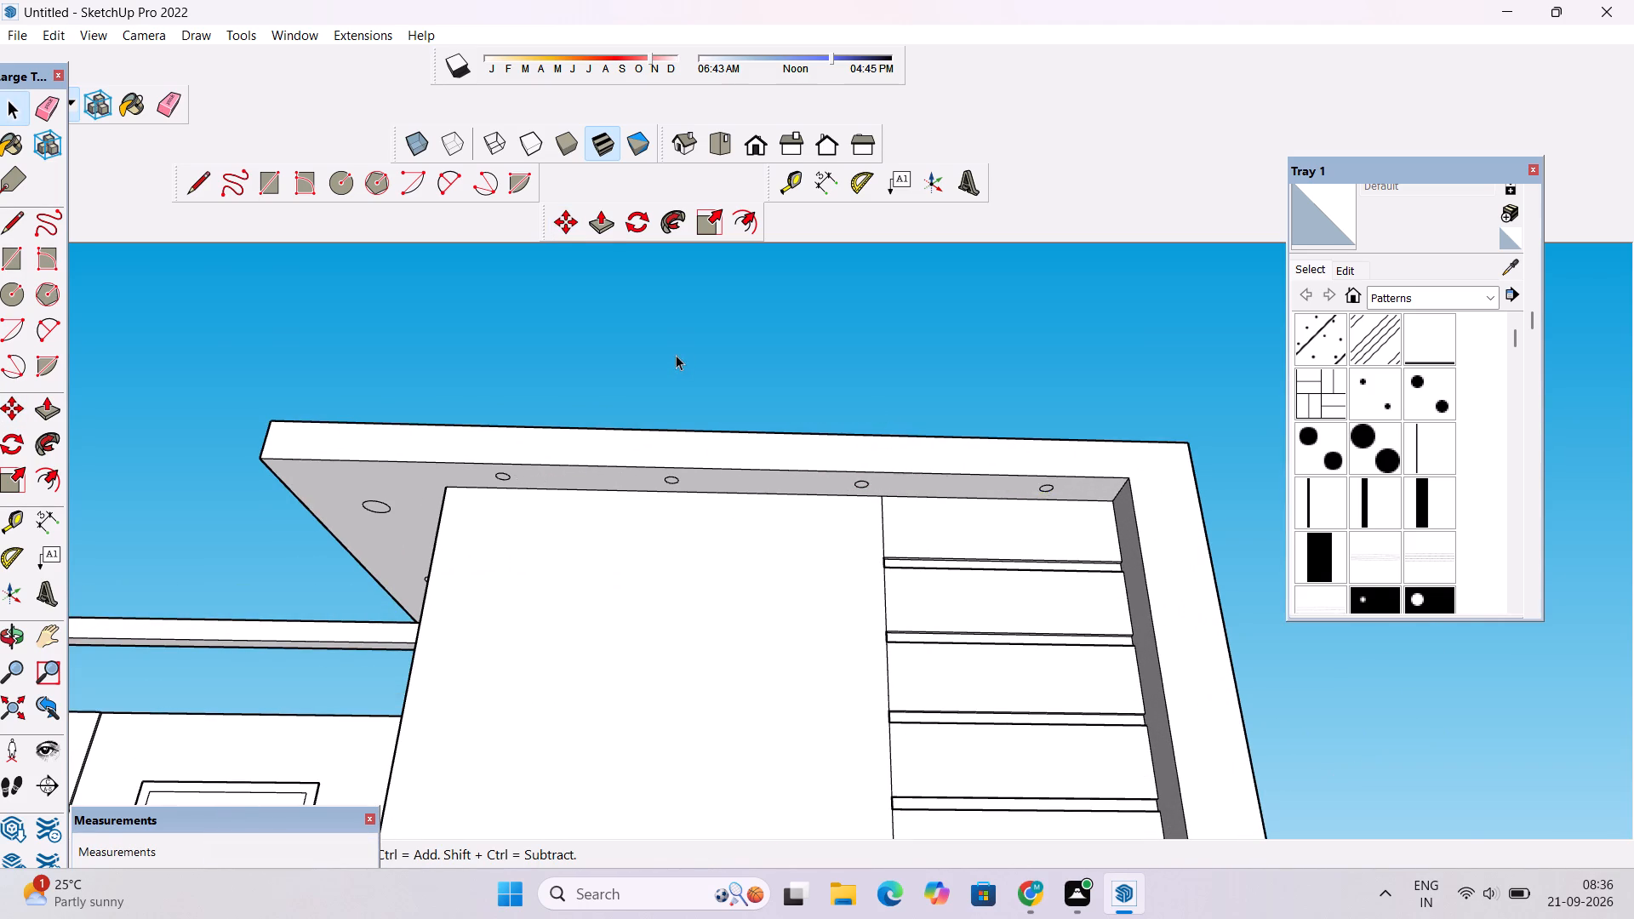
Examine the whole front elevation and the tower's roof overhang from above, below and the front.
scroll(676, 355, "down", 8)
key("o")
left_click_drag(775, 538, 750, 518)
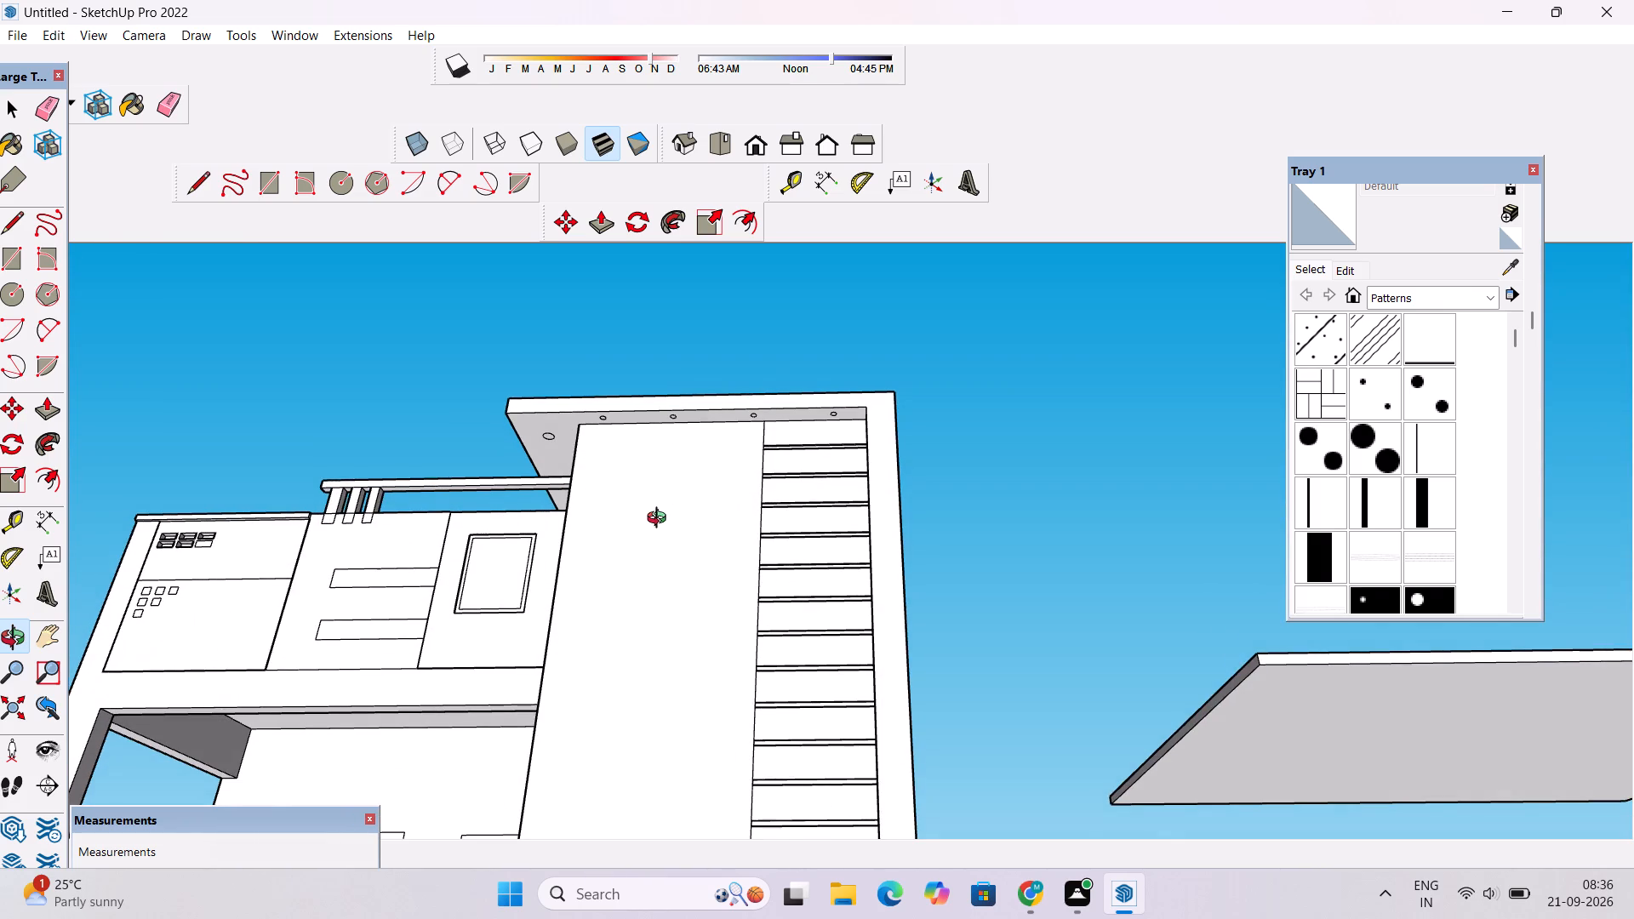
scroll(641, 484, "down", 5)
left_click_drag(641, 484, 675, 575)
scroll(648, 518, "down", 2)
left_click_drag(637, 465, 664, 564)
left_click_drag(654, 567, 645, 446, "shift")
scroll(641, 425, "down", 5)
left_click_drag(654, 479, 691, 610)
scroll(676, 540, "up", 3)
left_click_drag(673, 539, 826, 529, "shift")
scroll(828, 529, "down", 2)
left_click_drag(837, 529, 808, 529)
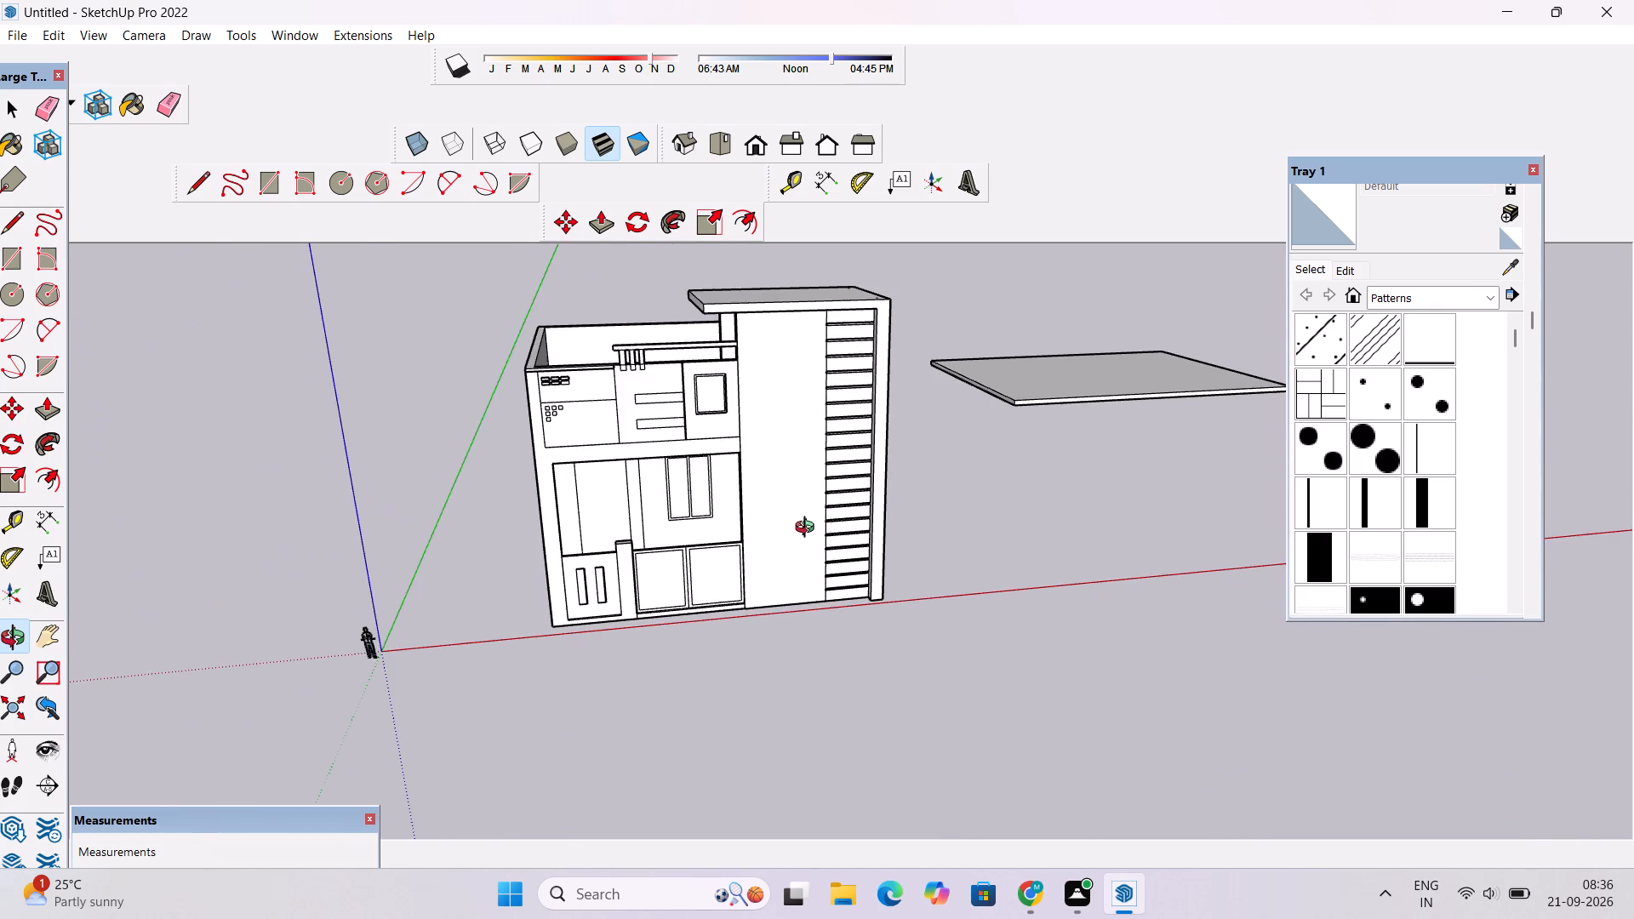
left_click_drag(808, 529, 792, 528)
scroll(791, 528, "down", 3)
left_click_drag(777, 528, 854, 499, "shift")
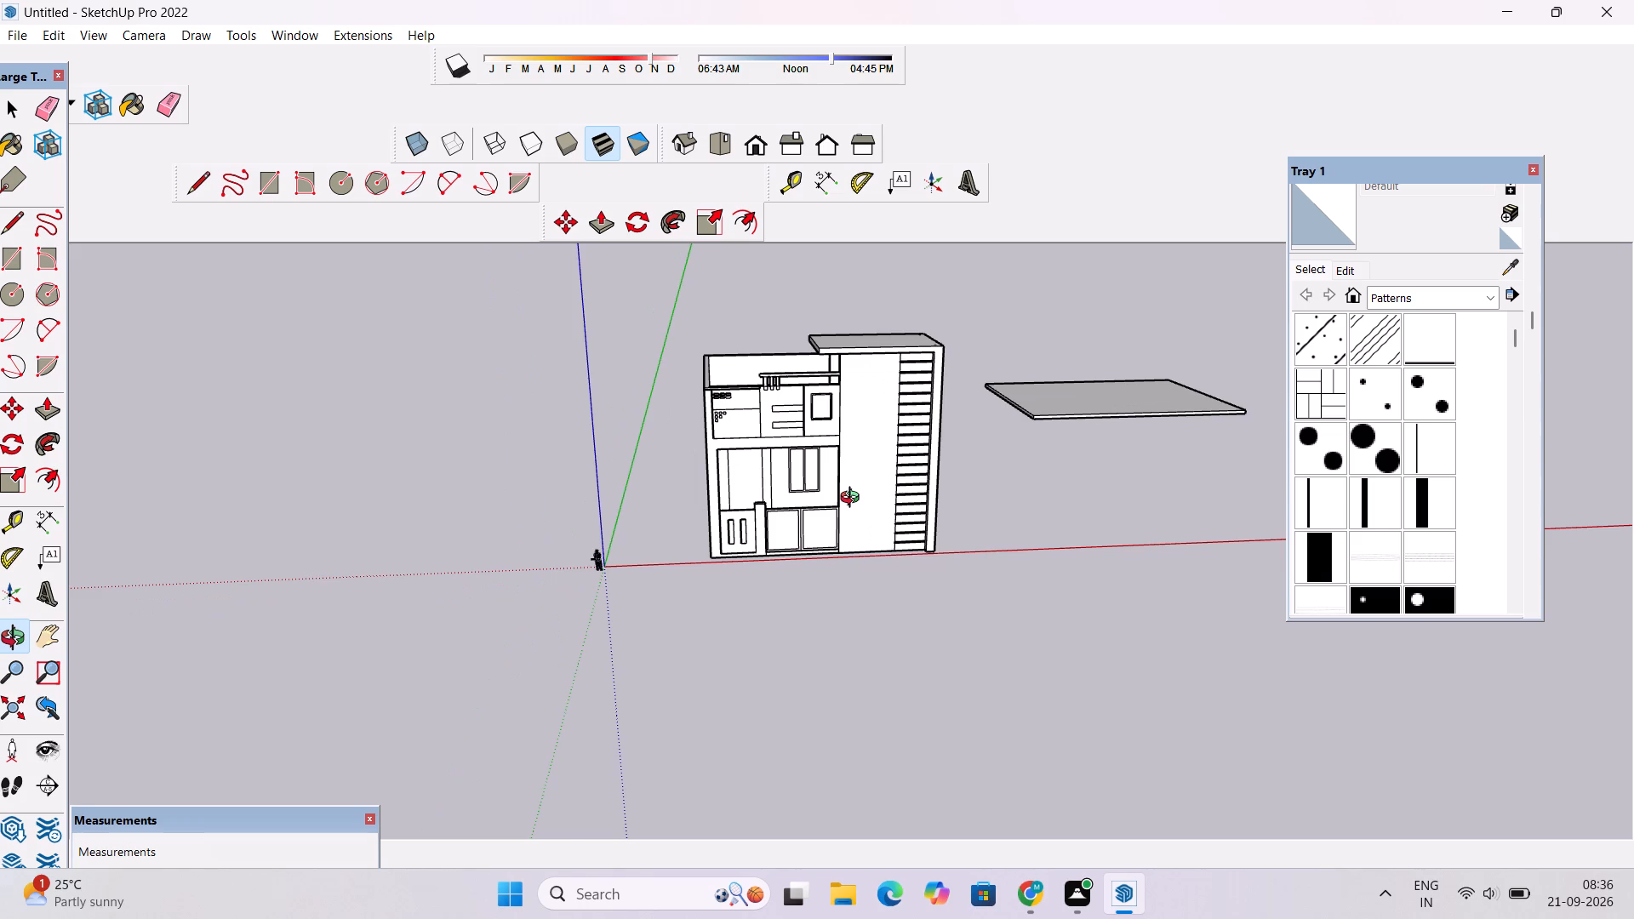
scroll(854, 499, "down", 1)
left_click_drag(866, 566, 854, 561)
scroll(844, 550, "up", 2)
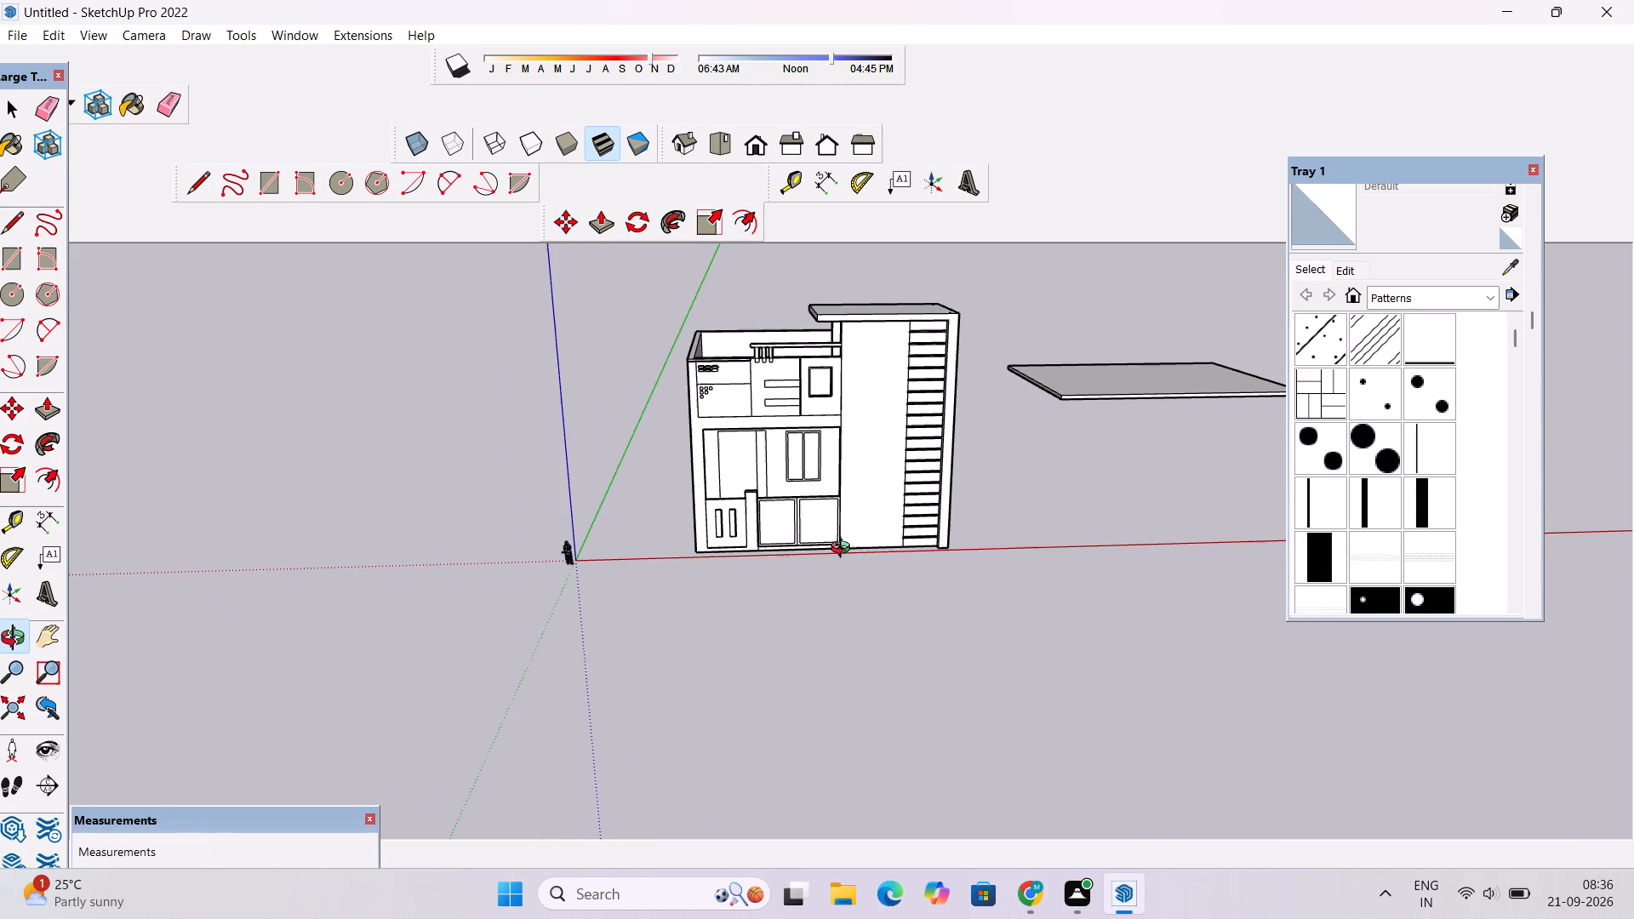
left_click_drag(836, 557, 683, 560, "shift")
left_click_drag(735, 574, 706, 472)
scroll(684, 488, "up", 2)
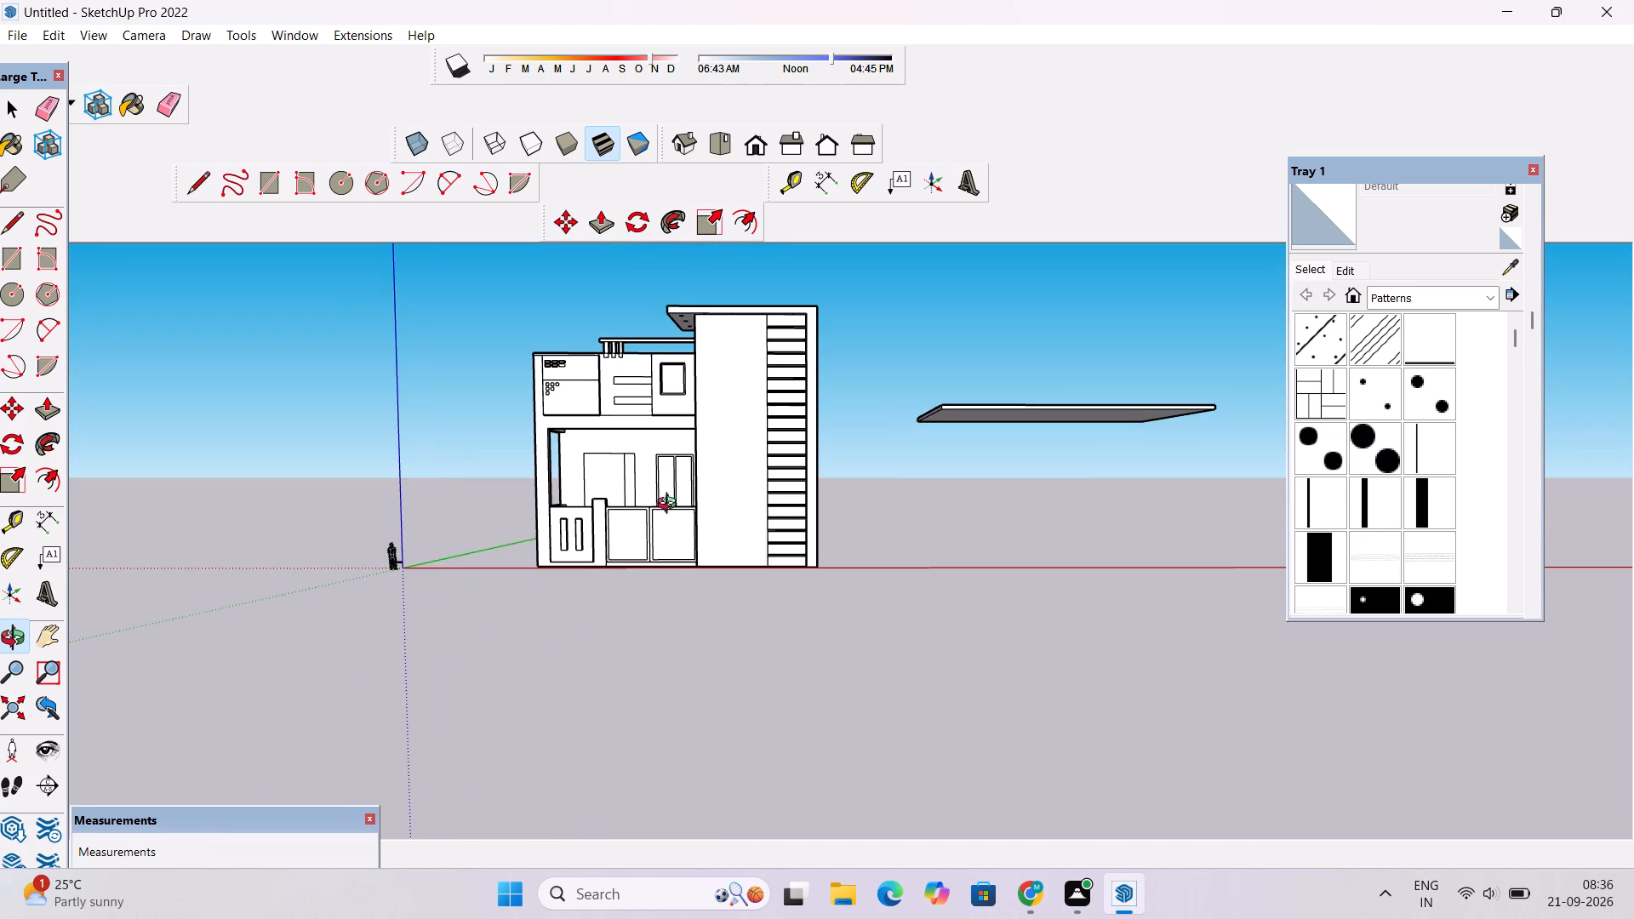
left_click_drag(652, 522, 728, 517, "shift")
scroll(722, 509, "down", 3)
left_click_drag(673, 492, 695, 567)
scroll(683, 518, "up", 5)
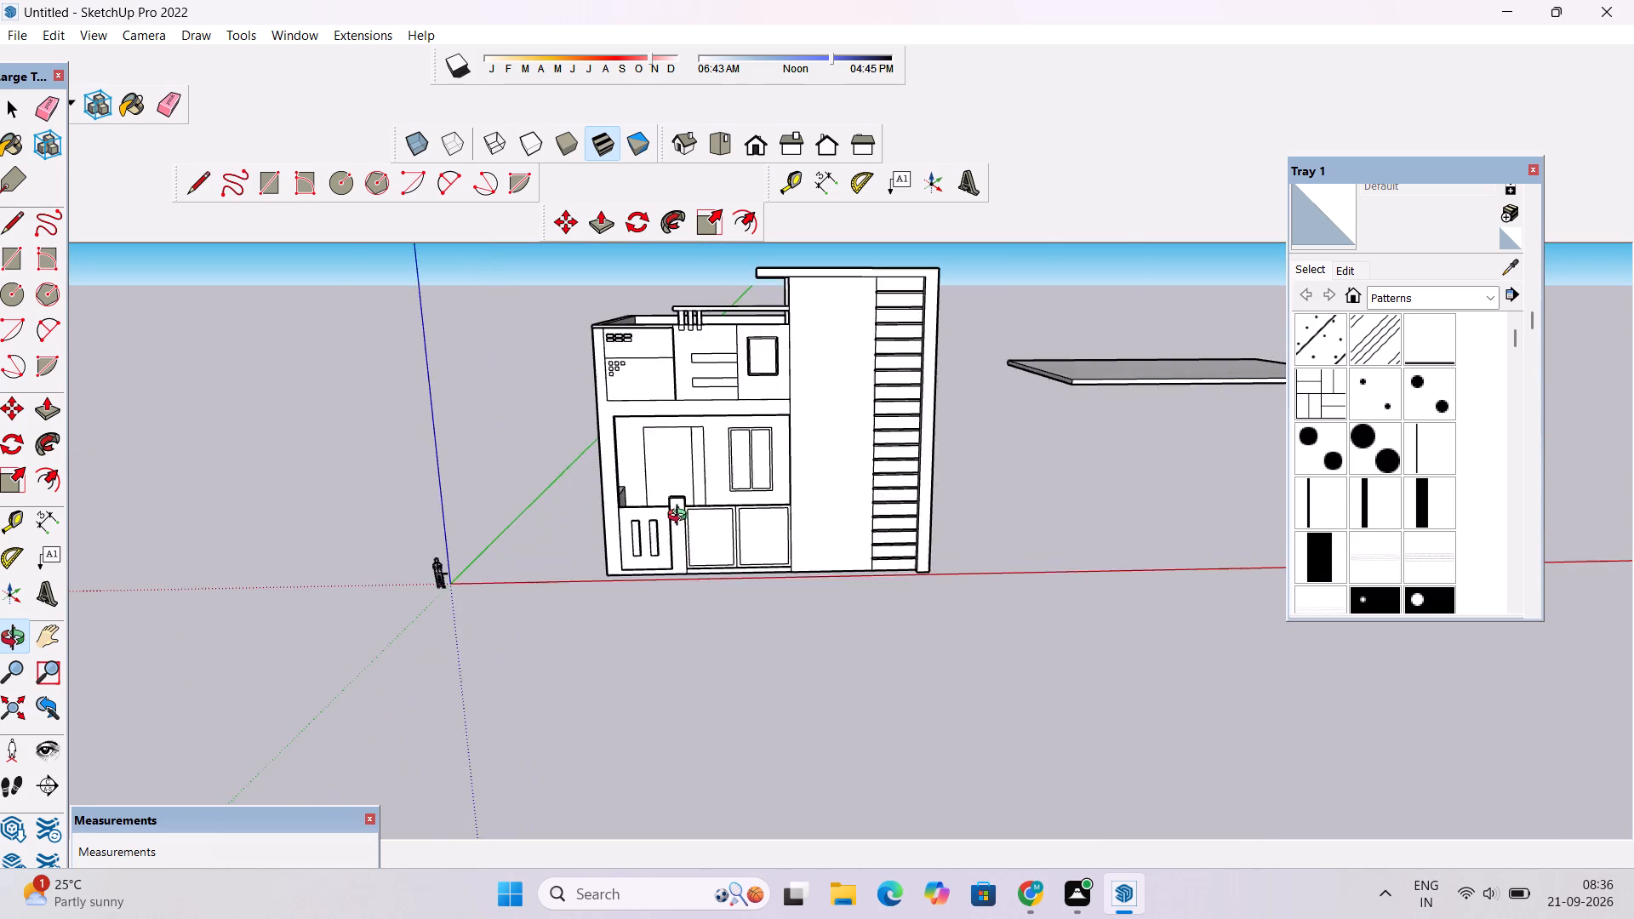
Examine the ground-floor gate, compound wall, door and window, plus their relation to the complete front elevation.
scroll(681, 517, "up", 2)
left_click_drag(679, 504, 691, 578, "shift")
scroll(674, 523, "up", 9)
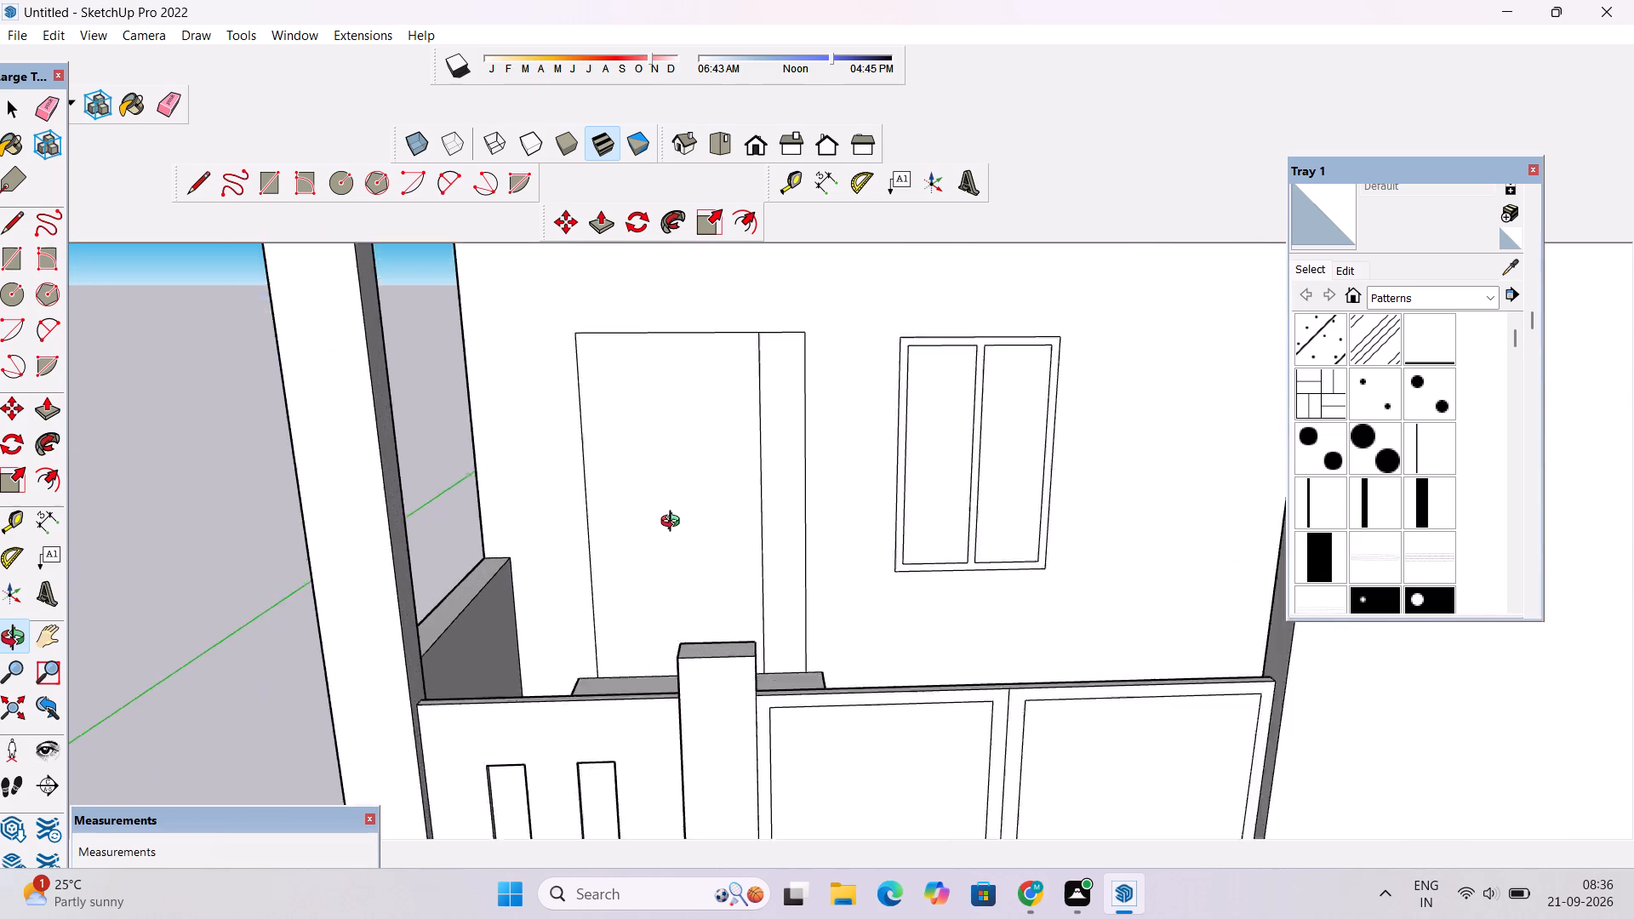
scroll(674, 523, "up", 1)
left_click_drag(671, 527, 513, 417, "shift")
scroll(512, 421, "down", 5)
left_click_drag(586, 527, 584, 394)
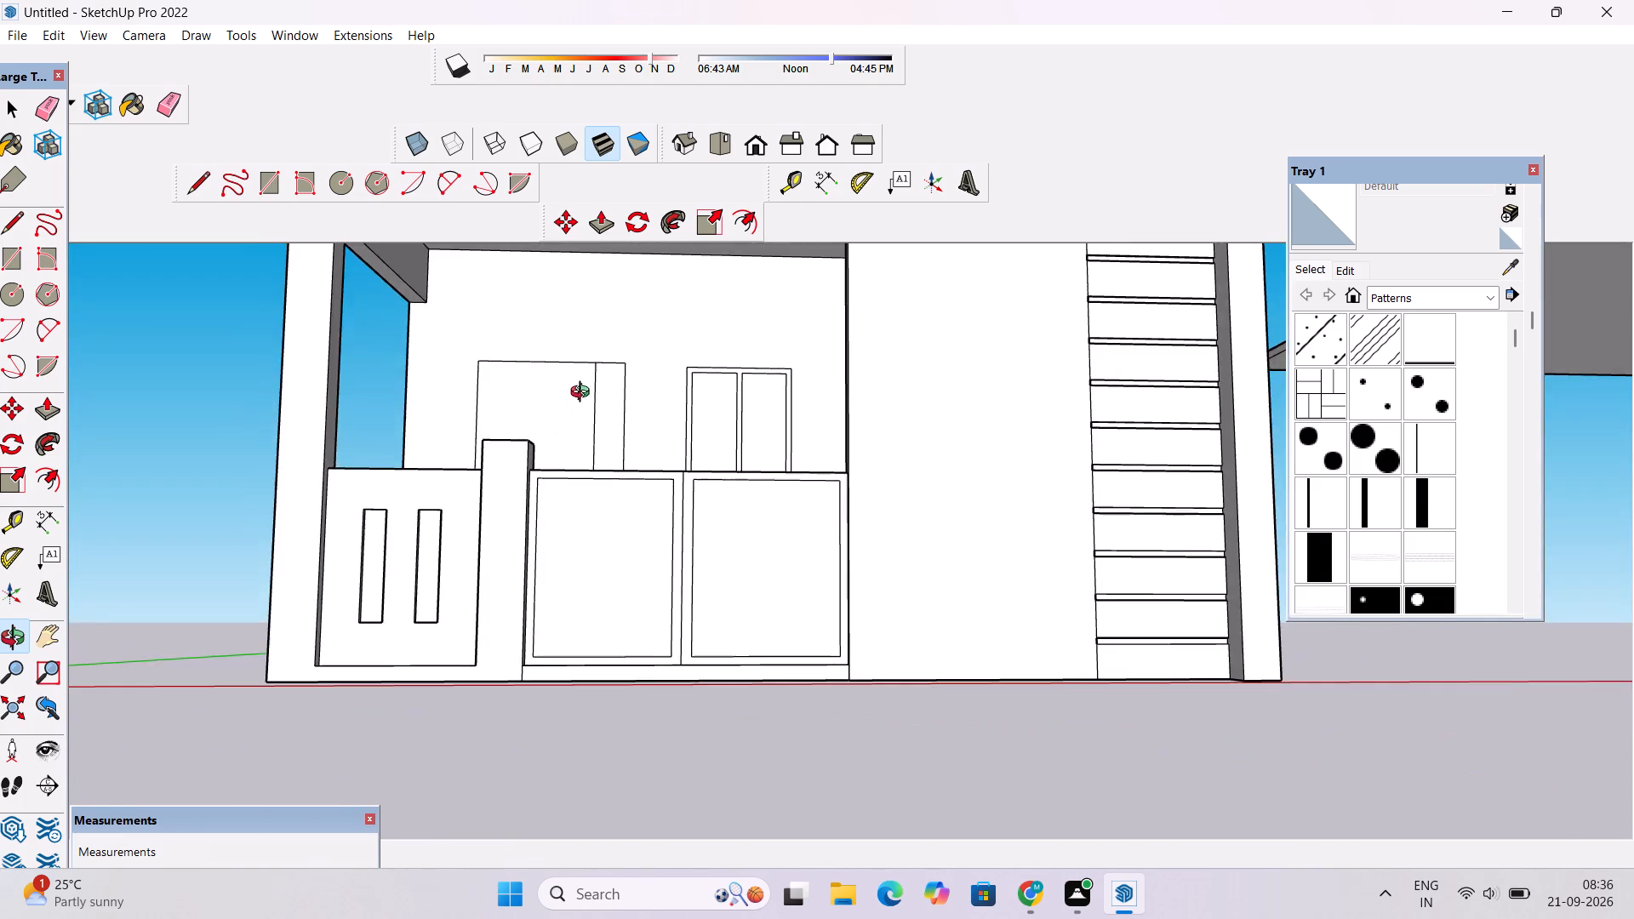
scroll(592, 412, "down", 6)
left_click_drag(728, 541, 629, 600)
scroll(614, 511, "up", 7)
left_click_drag(596, 589, 657, 517, "shift")
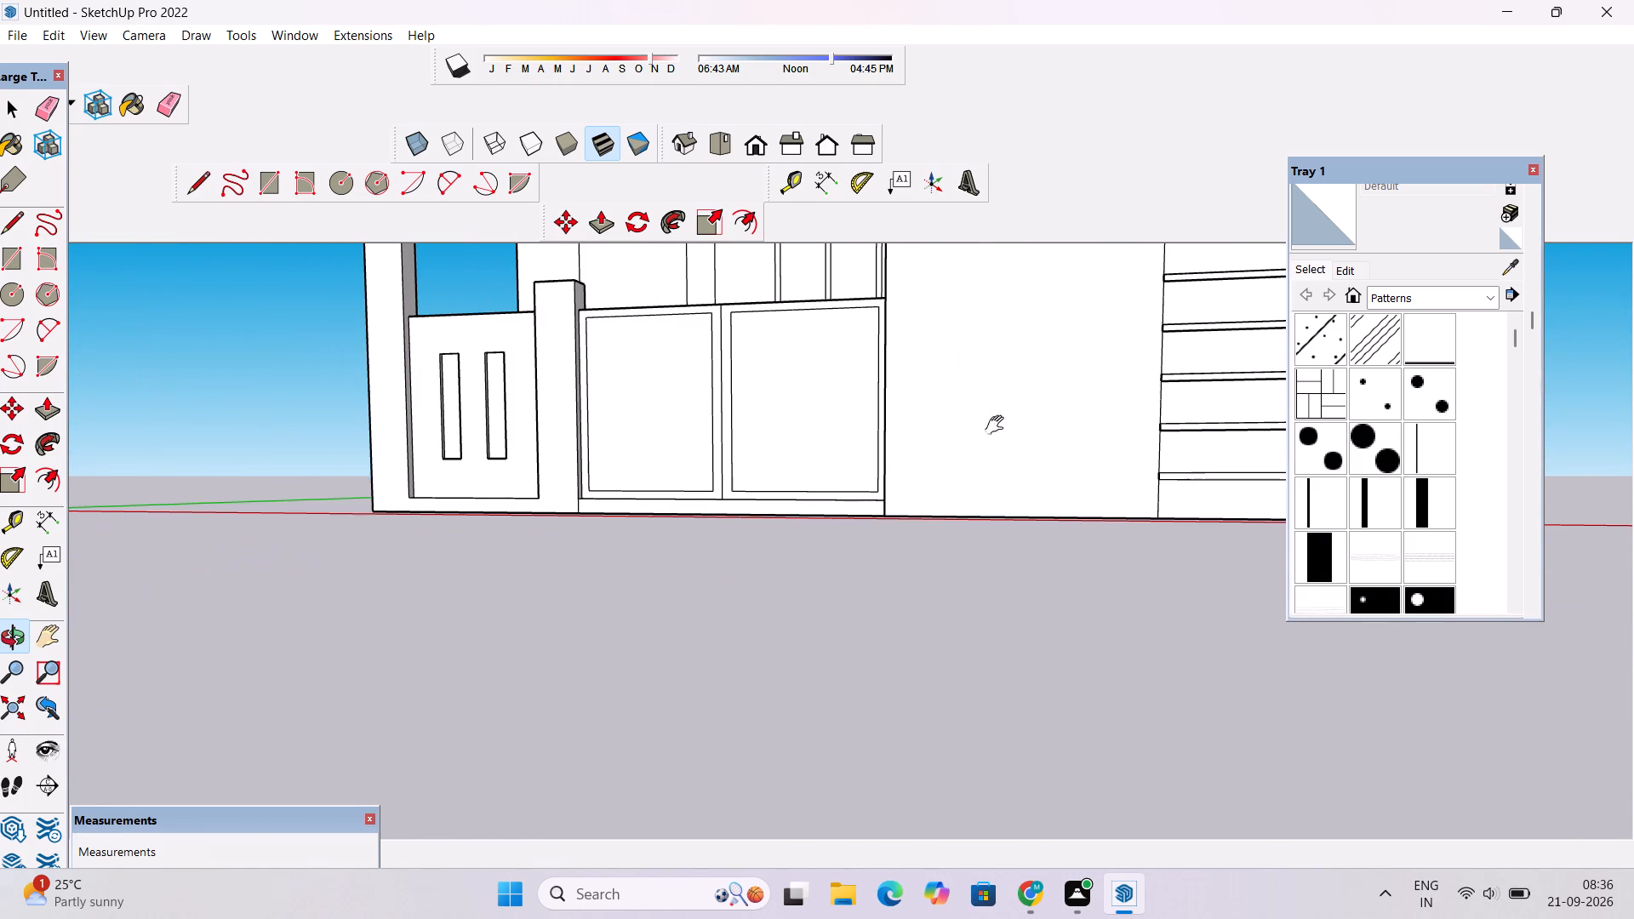
scroll(684, 450, "down", 4)
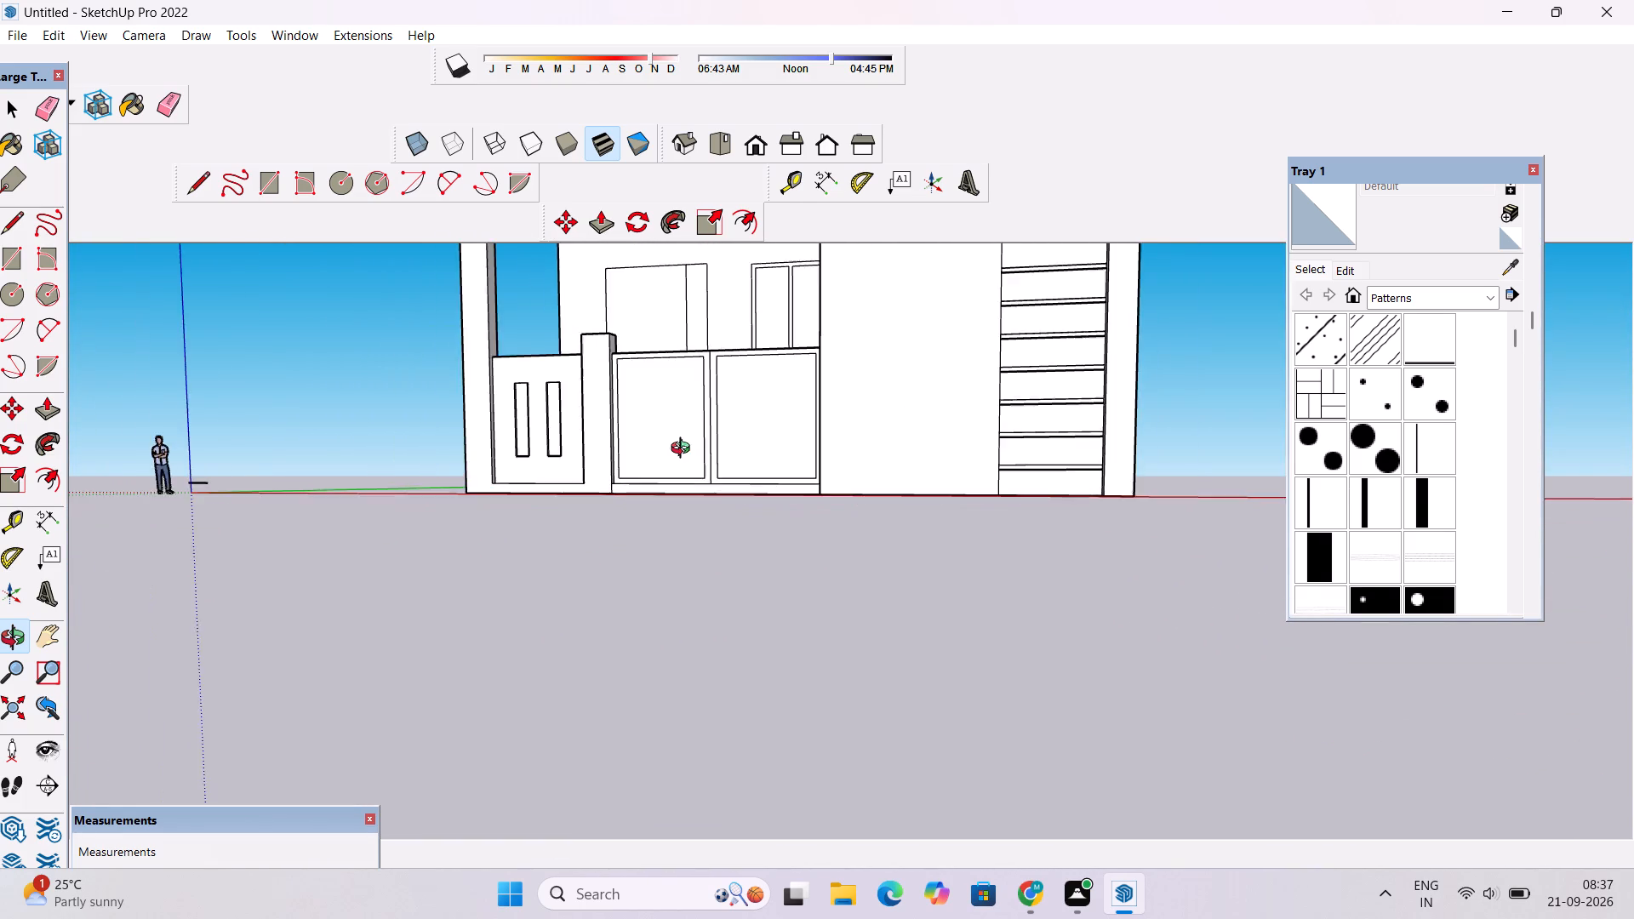
left_click_drag(684, 450, 746, 558)
scroll(745, 527, "down", 4)
left_click_drag(746, 500, 748, 603, "shift")
scroll(763, 527, "down", 5)
left_click_drag(767, 586, 758, 521)
left_click_drag(758, 518, 754, 564, "shift")
scroll(1305, 498, "down", 1)
Browse the Patterns material collection for a texture suited to the tower's blank front wall.
scroll(1344, 482, "up", 2)
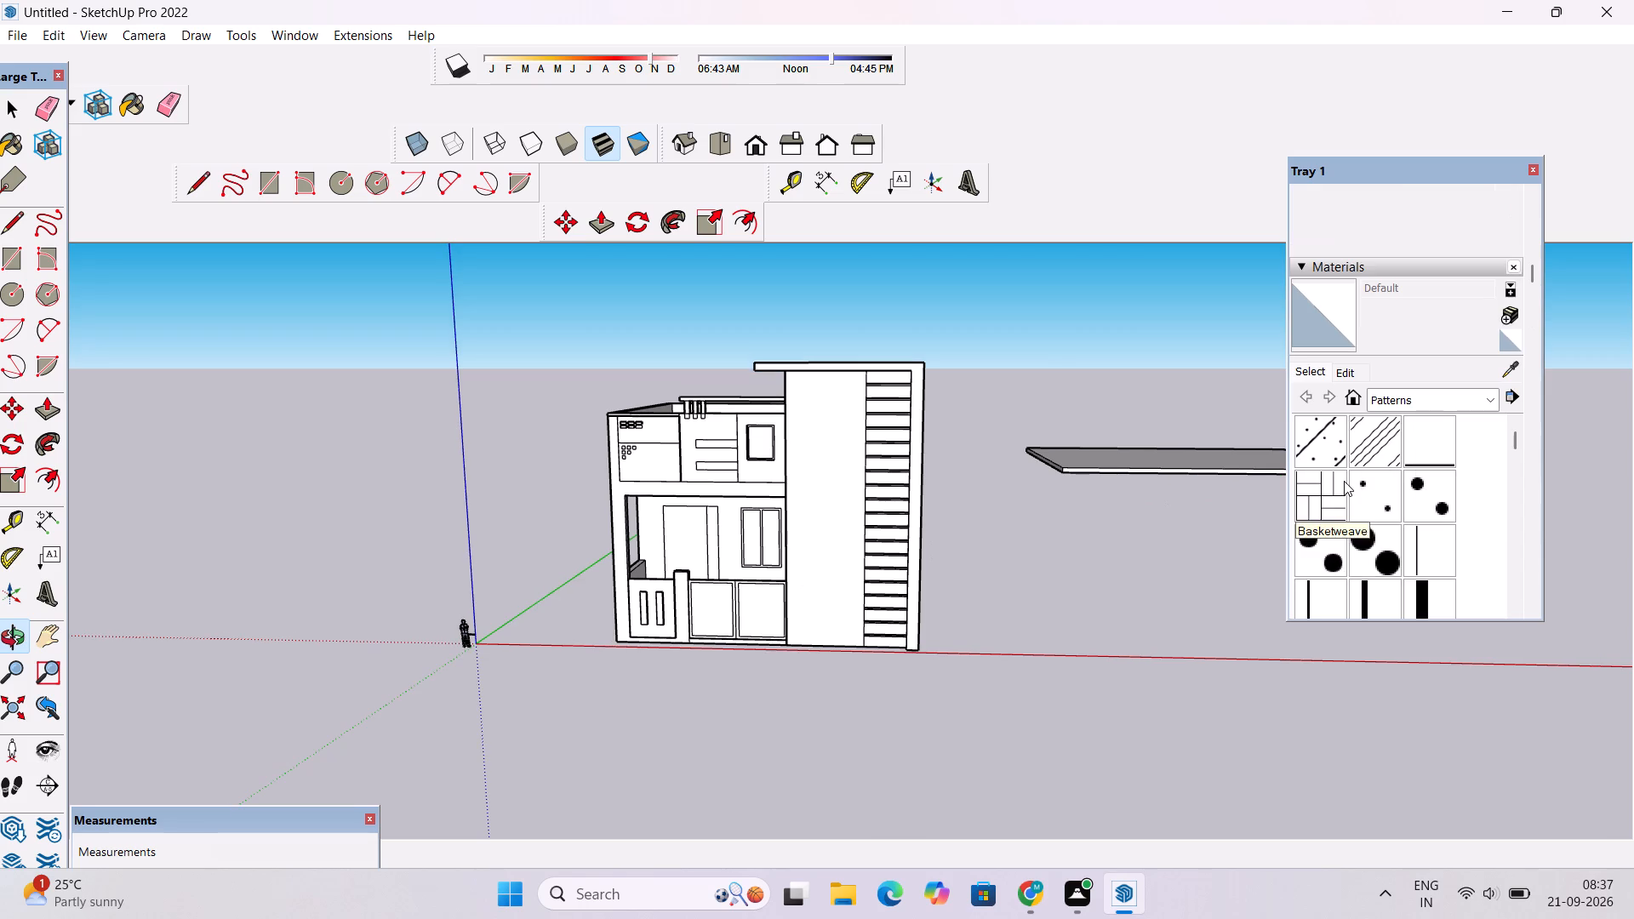
scroll(1341, 469, "down", 7)
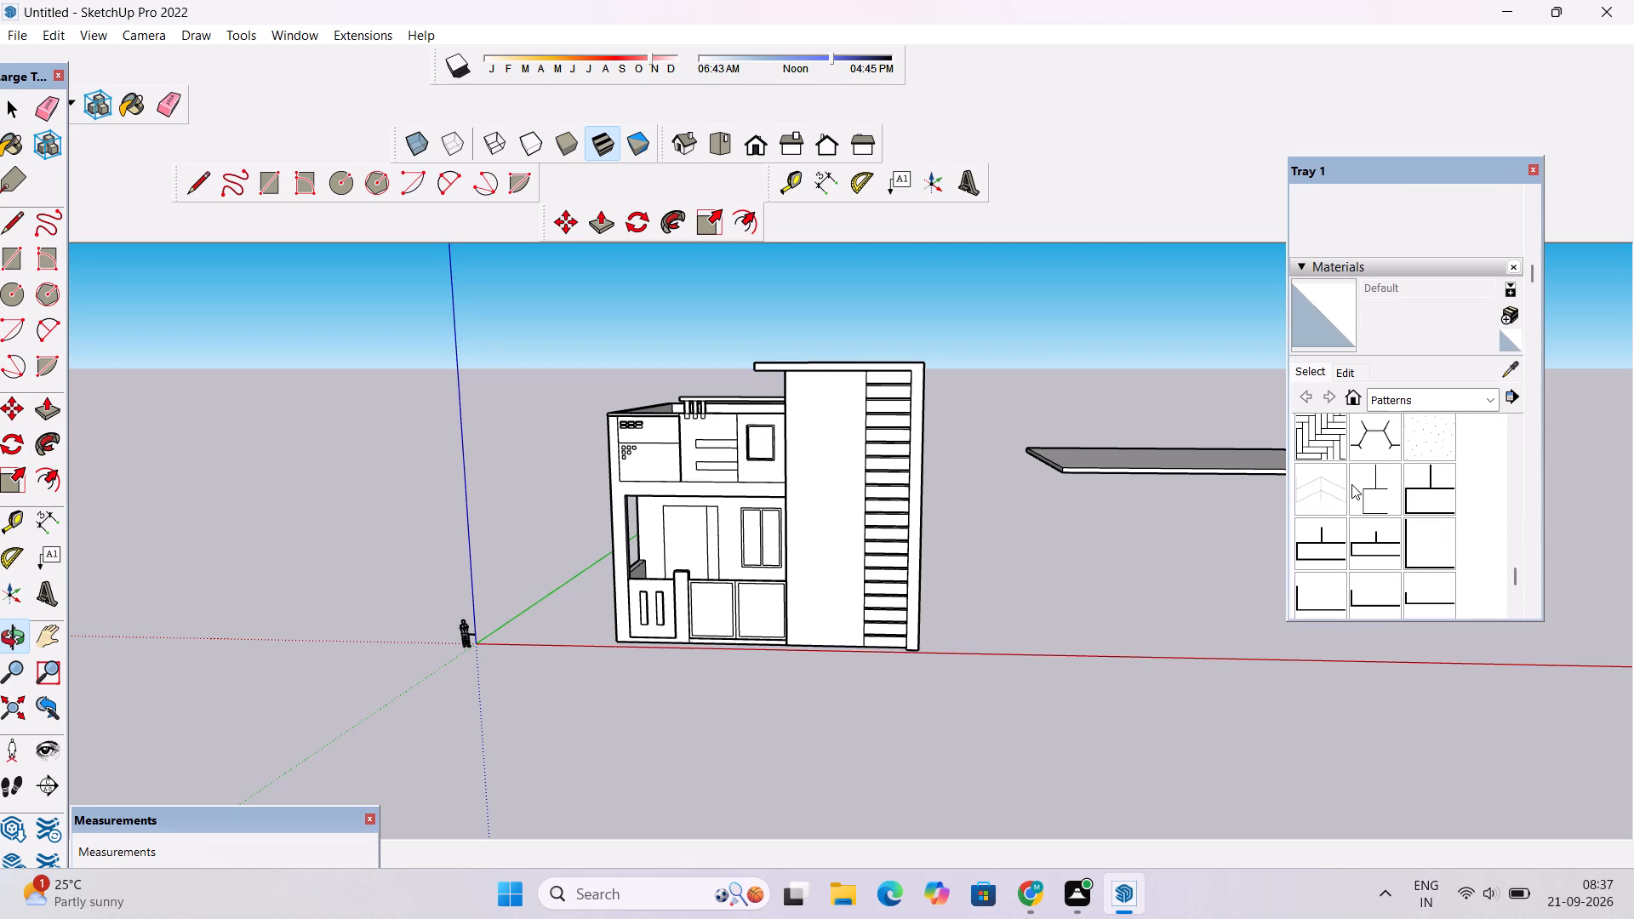
scroll(1357, 488, "up", 1)
scroll(1357, 488, "down", 5)
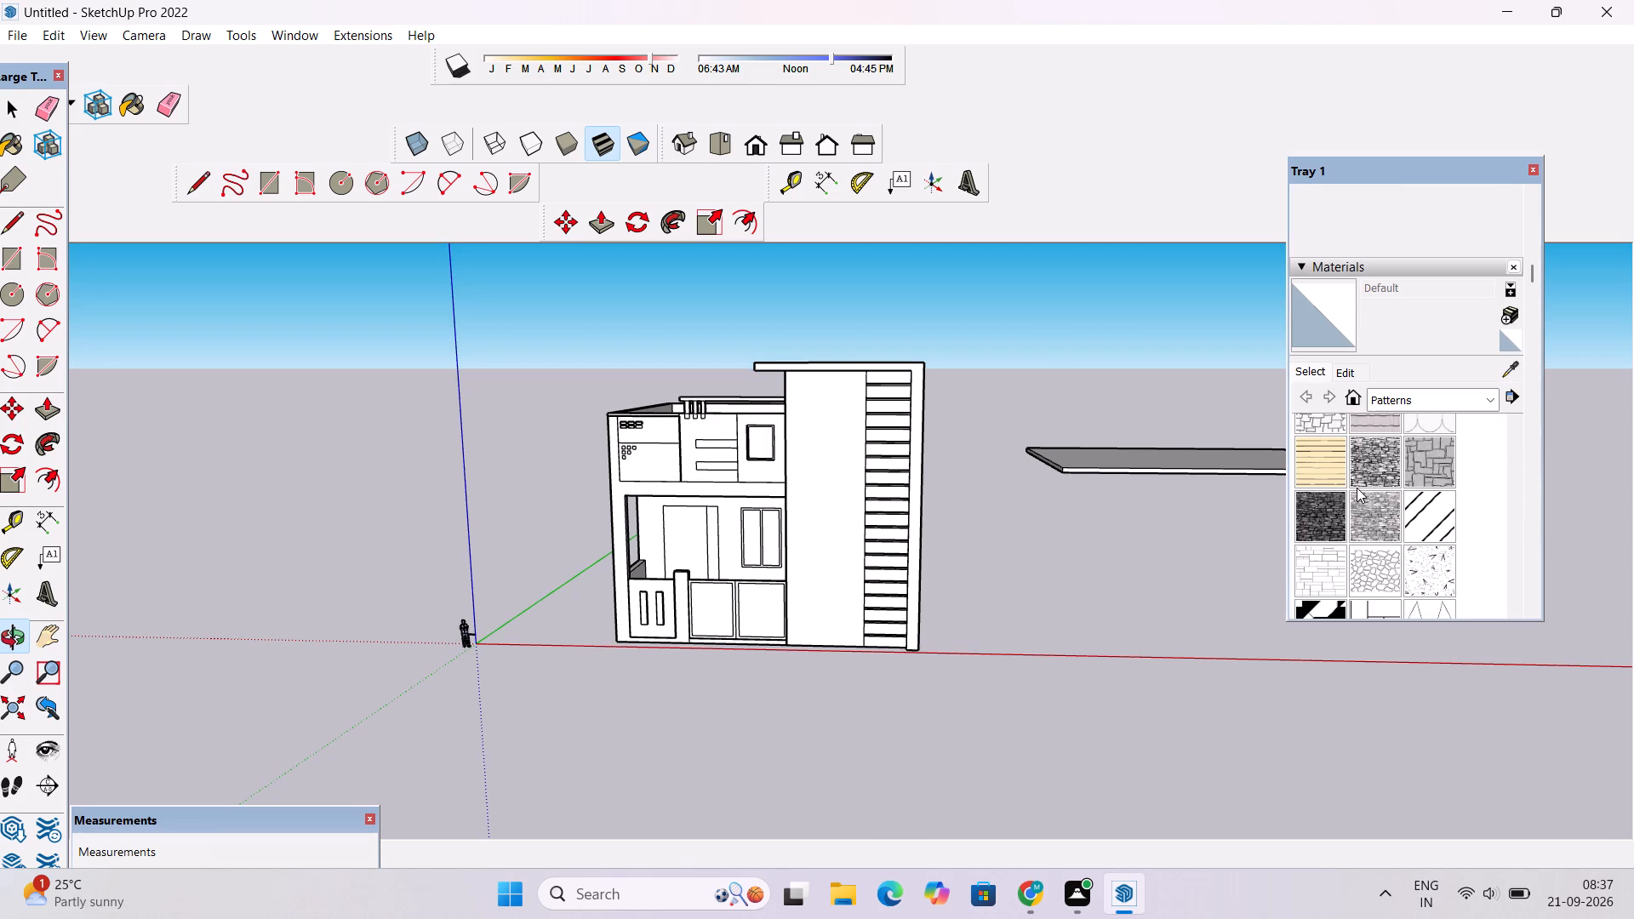
scroll(1357, 488, "down", 1)
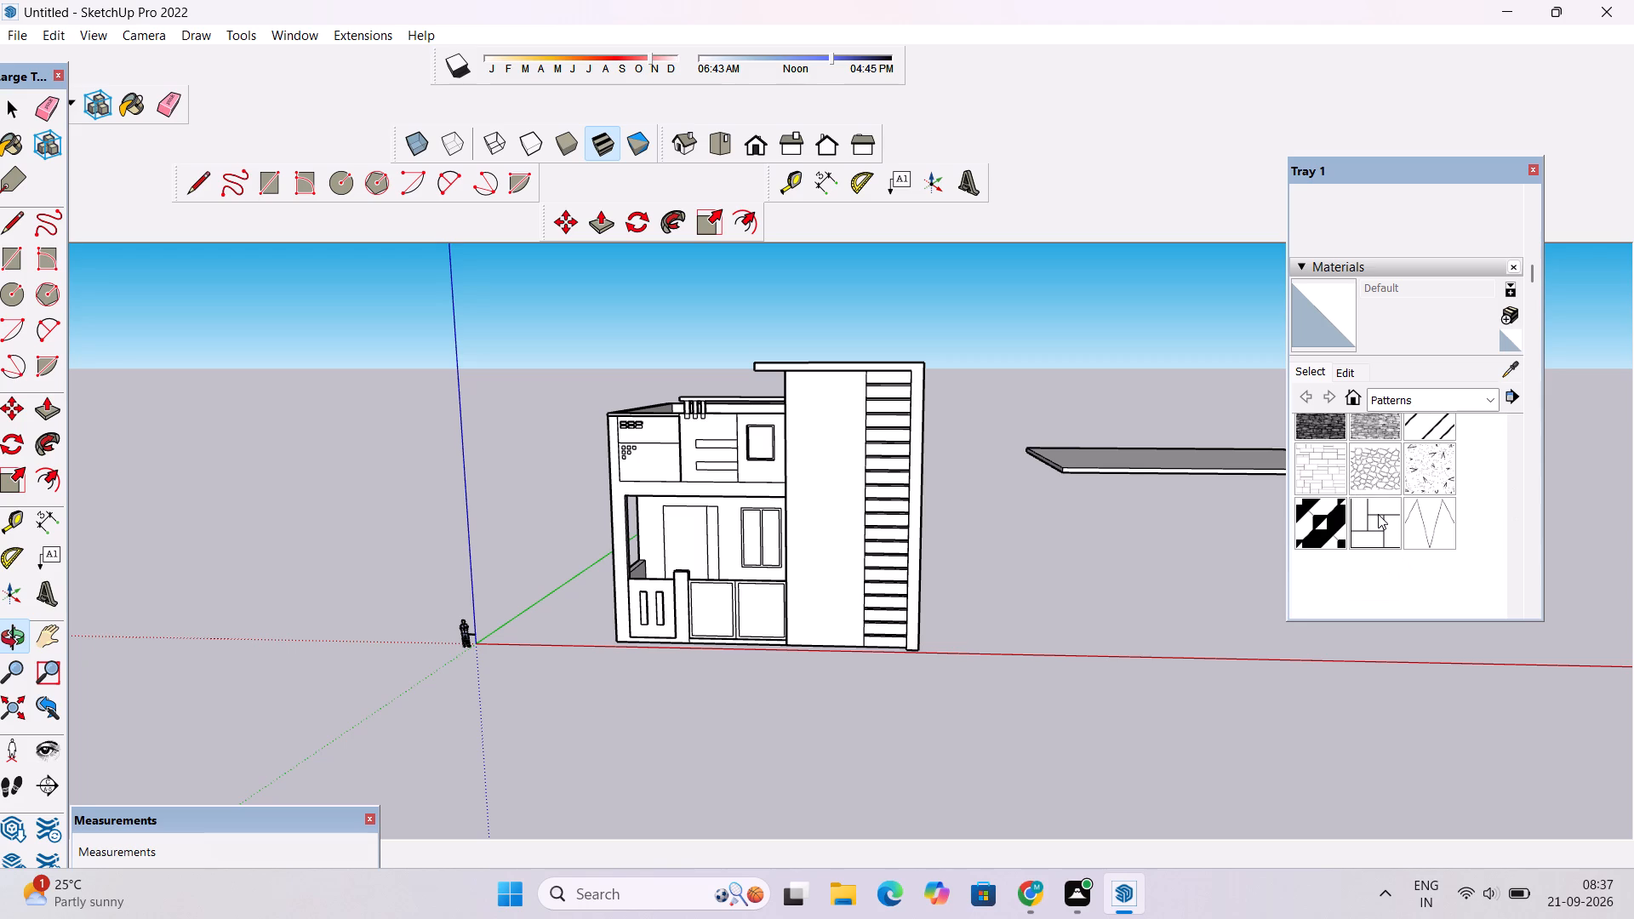
scroll(1378, 514, "up", 3)
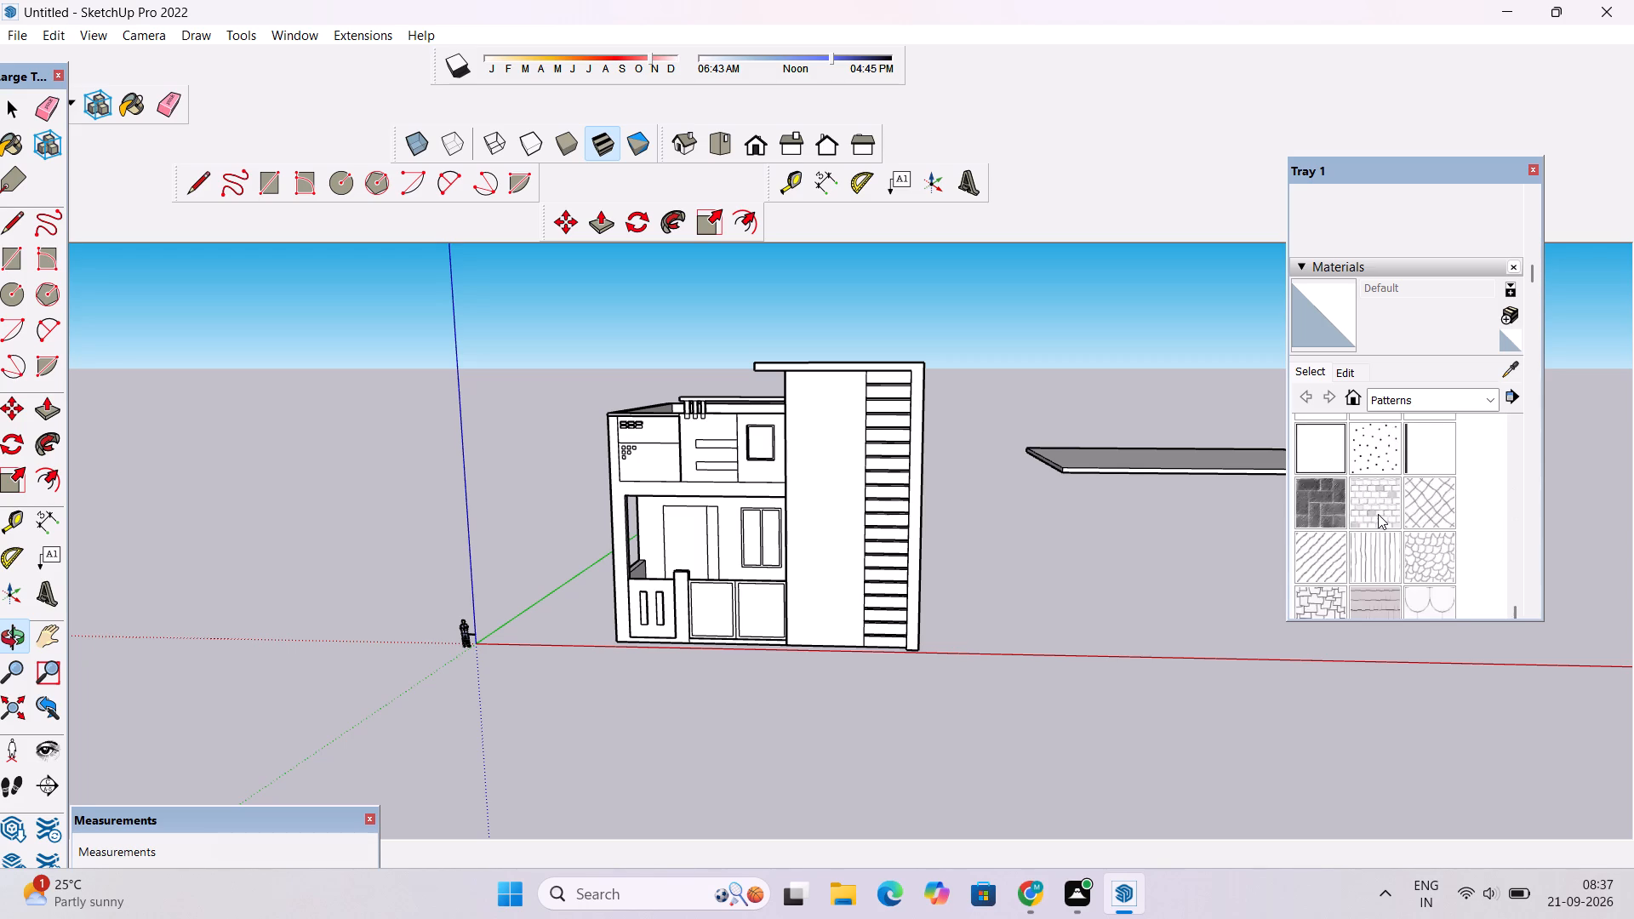
scroll(1378, 514, "up", 6)
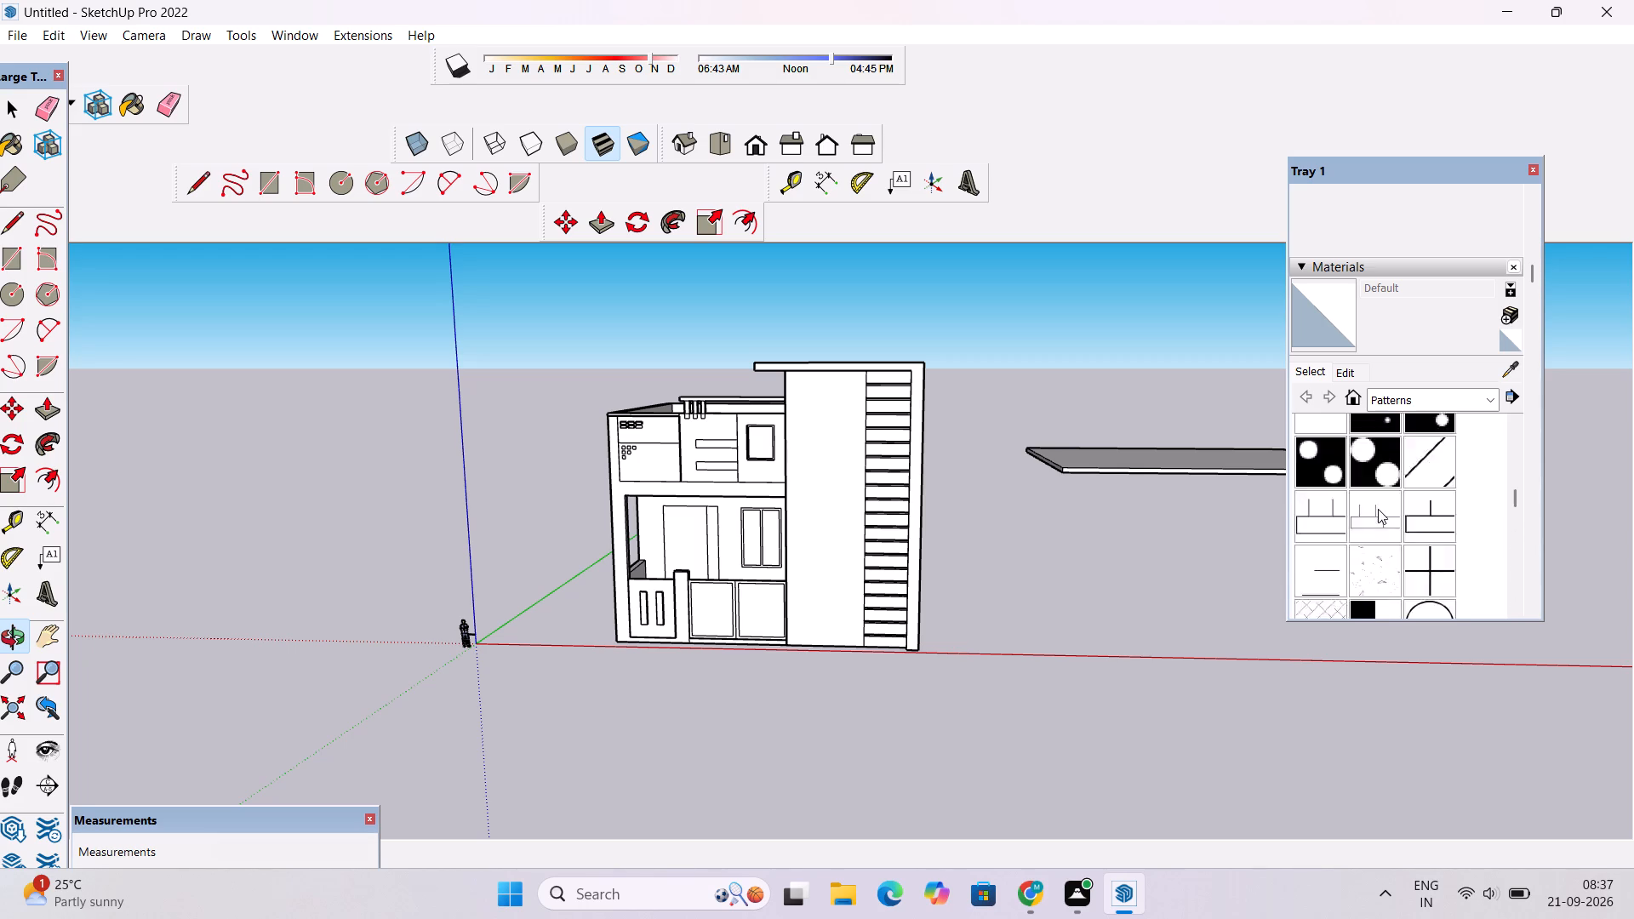
scroll(1378, 509, "up", 1)
scroll(1378, 509, "down", 1)
scroll(1378, 509, "up", 1)
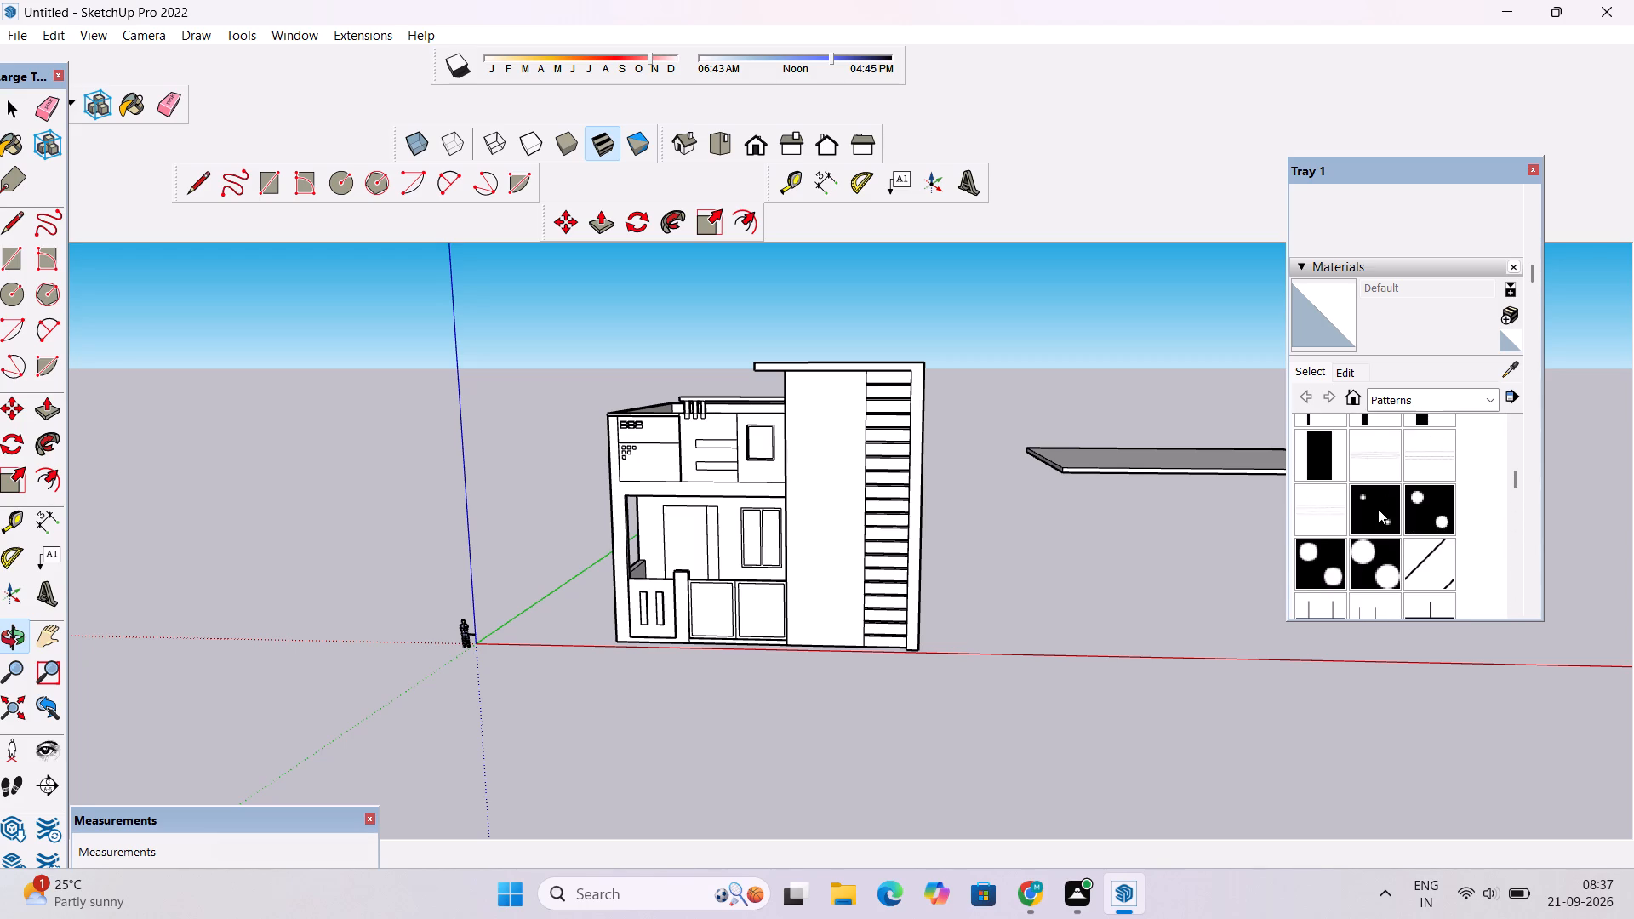
scroll(1378, 509, "up", 3)
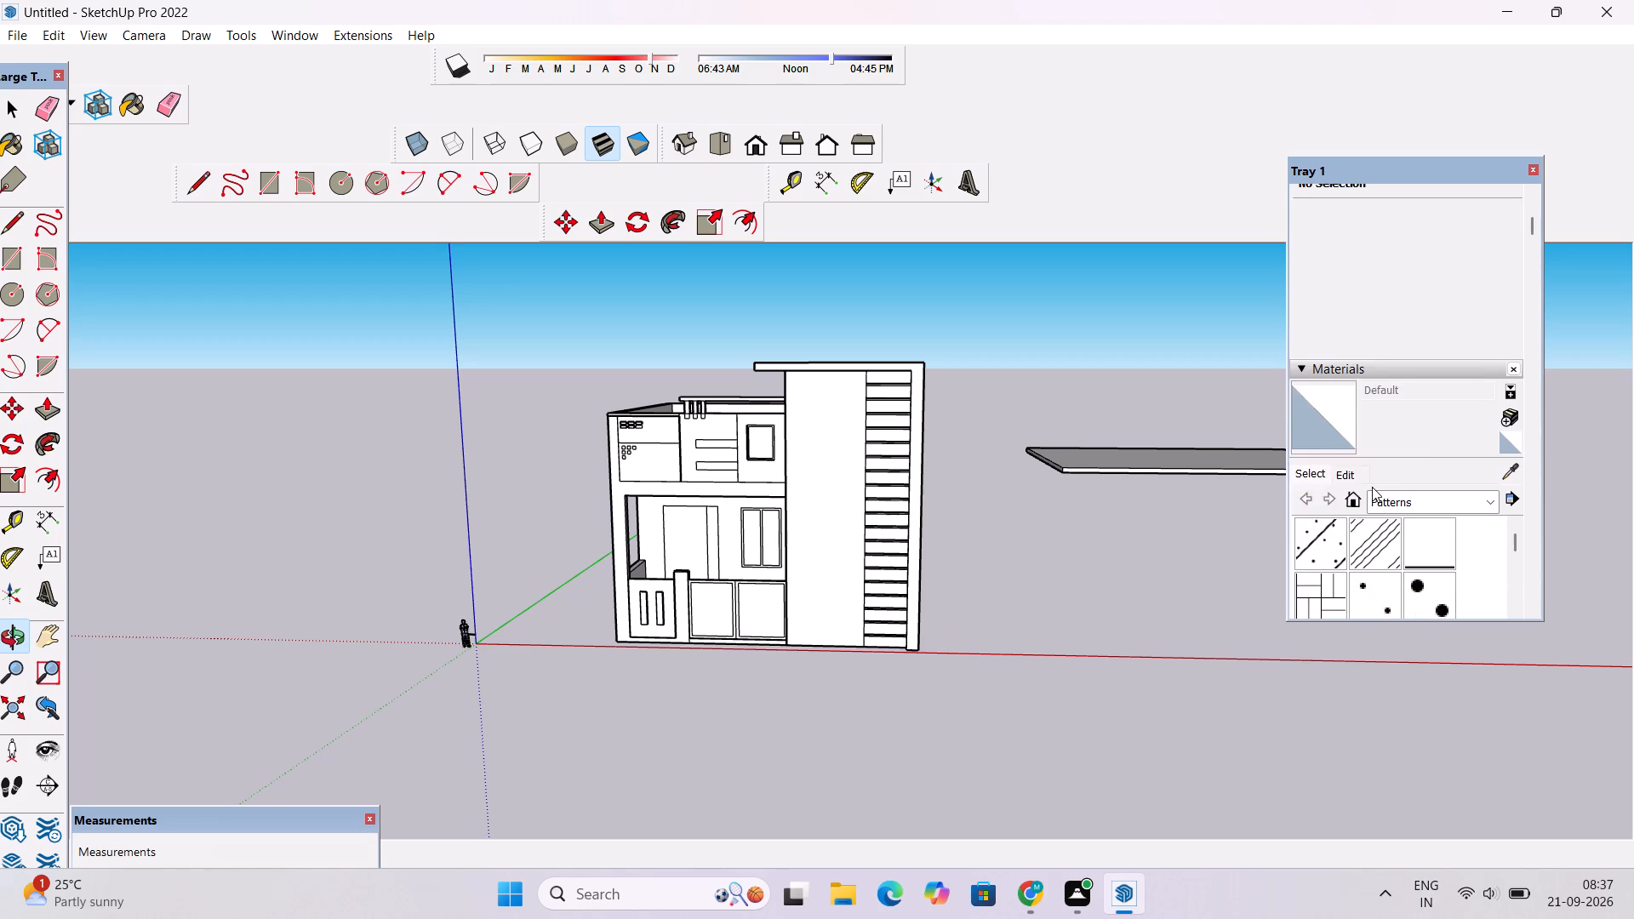
scroll(1372, 487, "up", 1)
Paint the tower's blank front wall with the Rectangles Running 1x1 pattern material.
scroll(1372, 487, "down", 5)
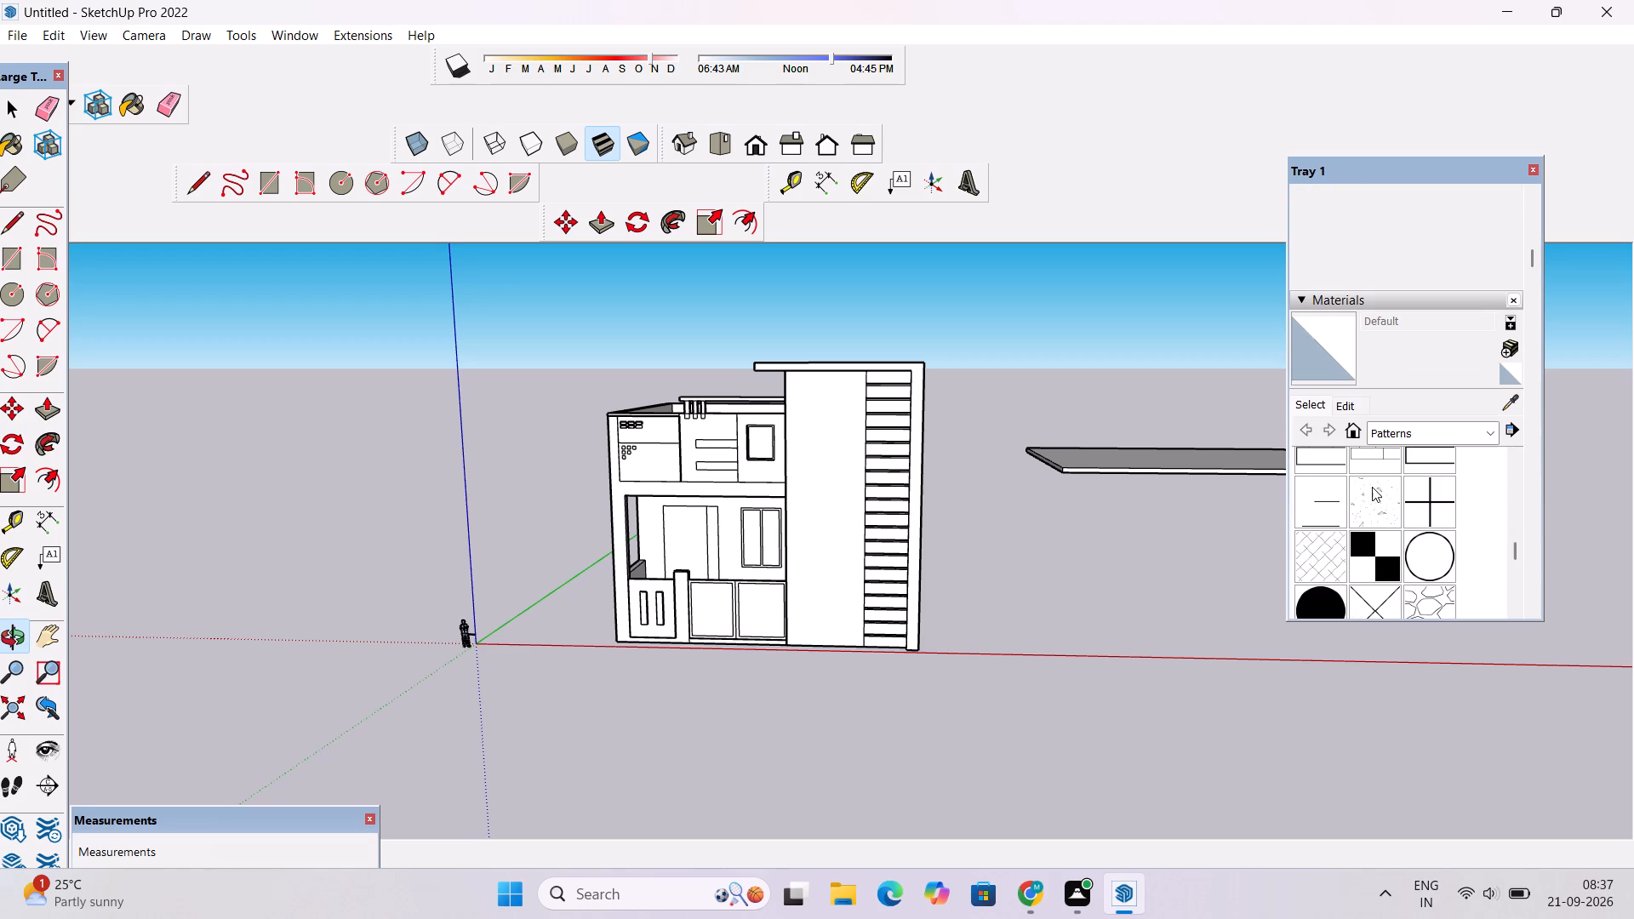
scroll(1381, 482, "up", 1)
scroll(1381, 482, "down", 3)
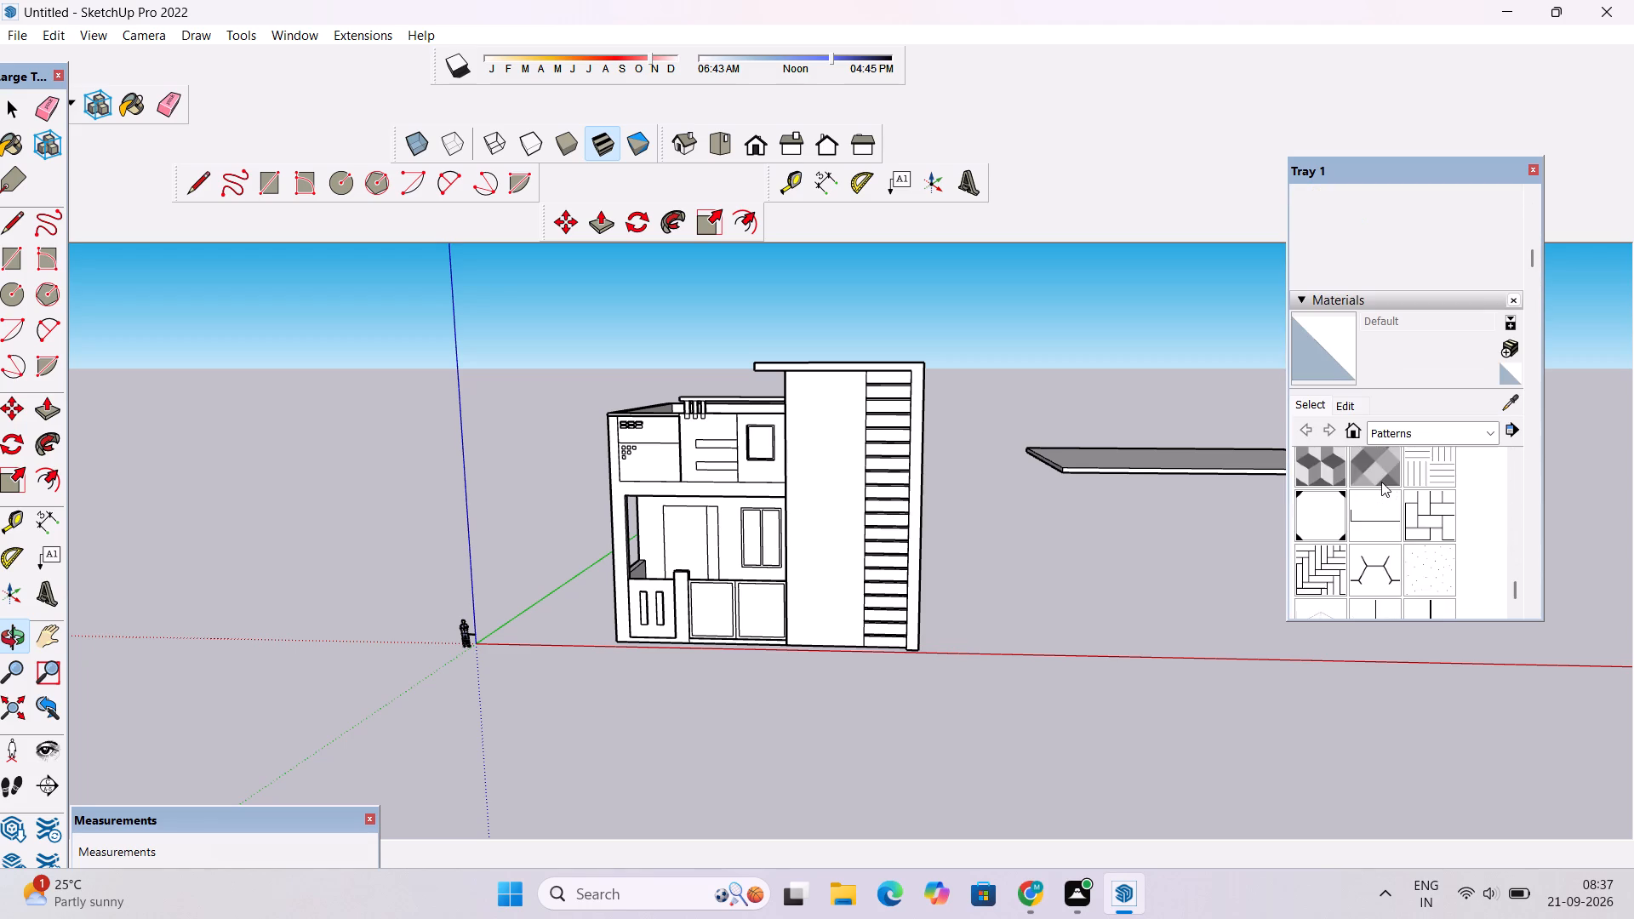
scroll(1381, 482, "down", 1)
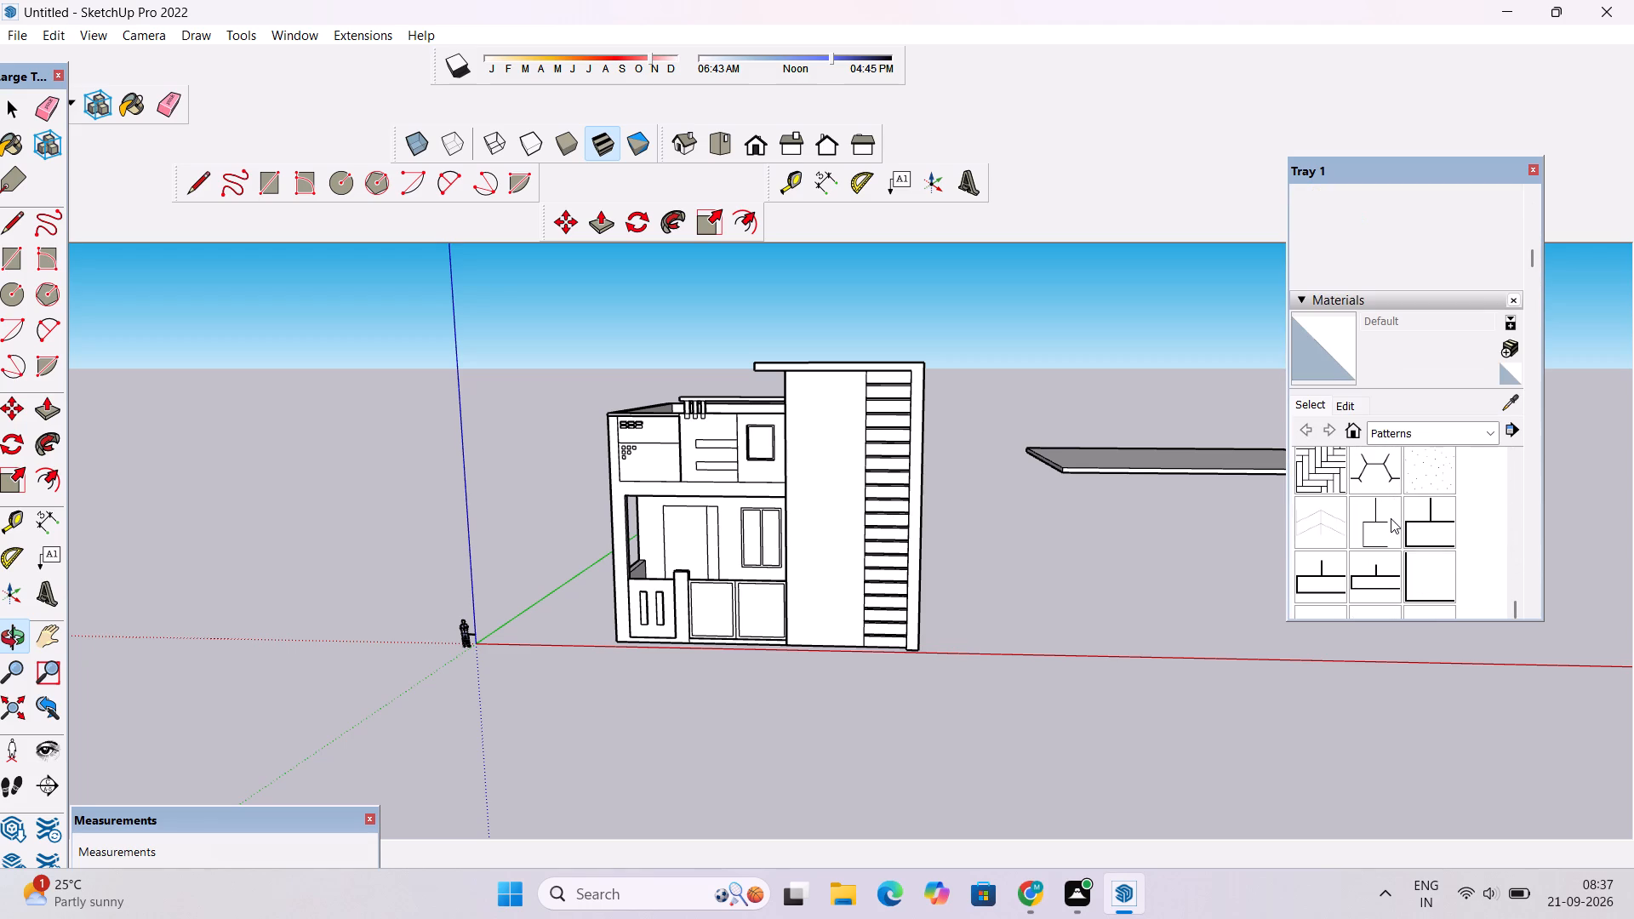
left_click(1385, 521)
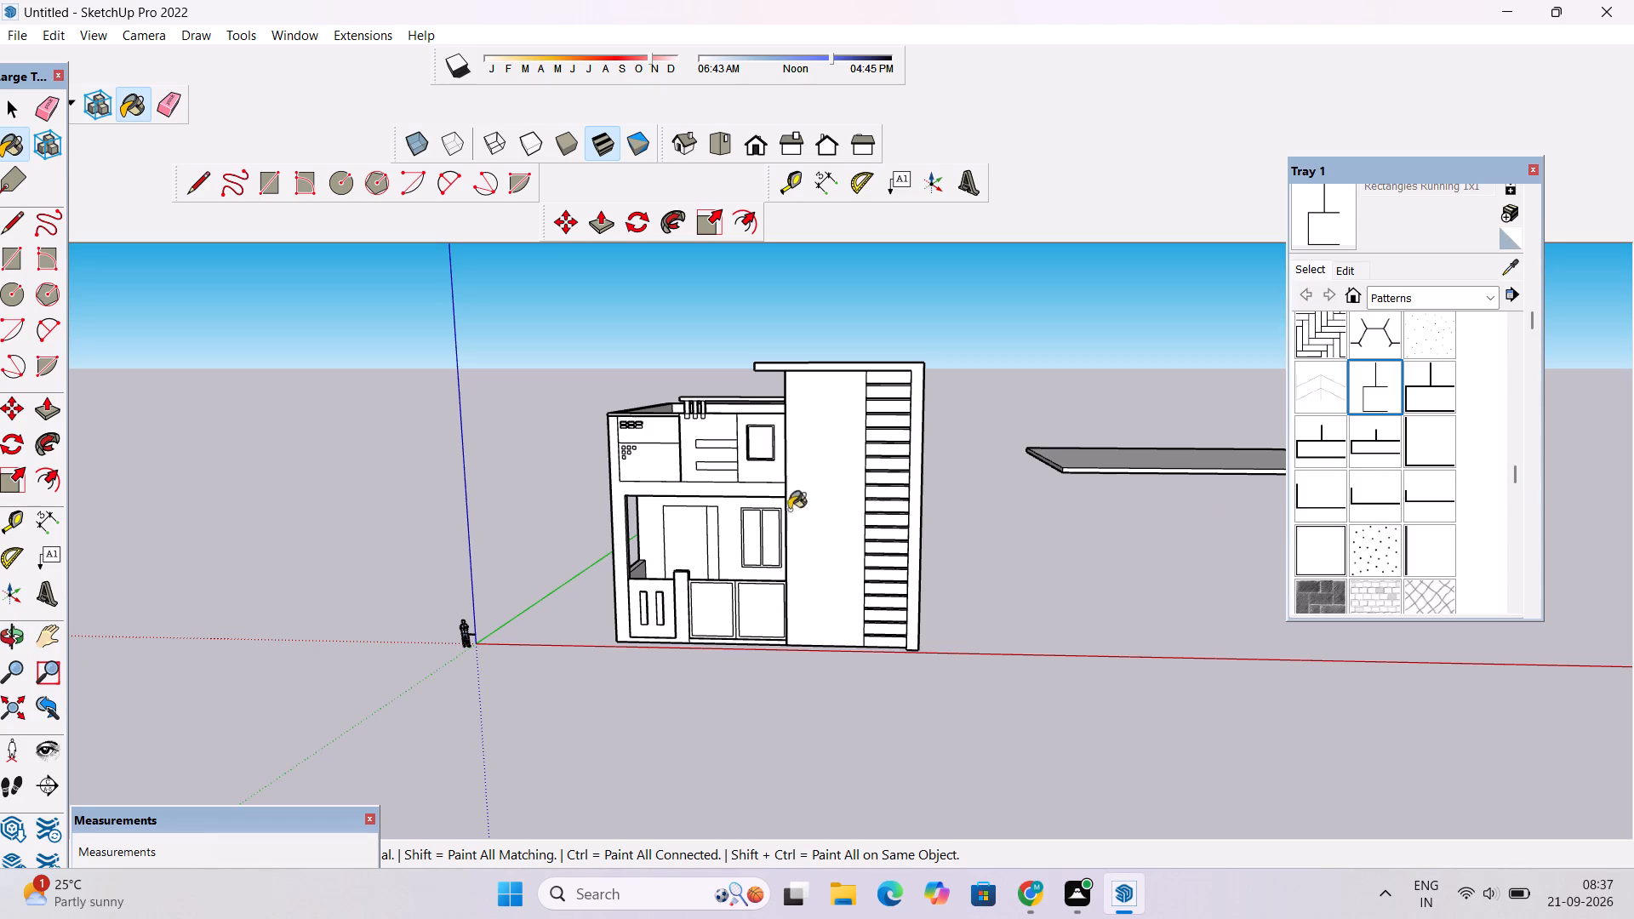
left_click(820, 454)
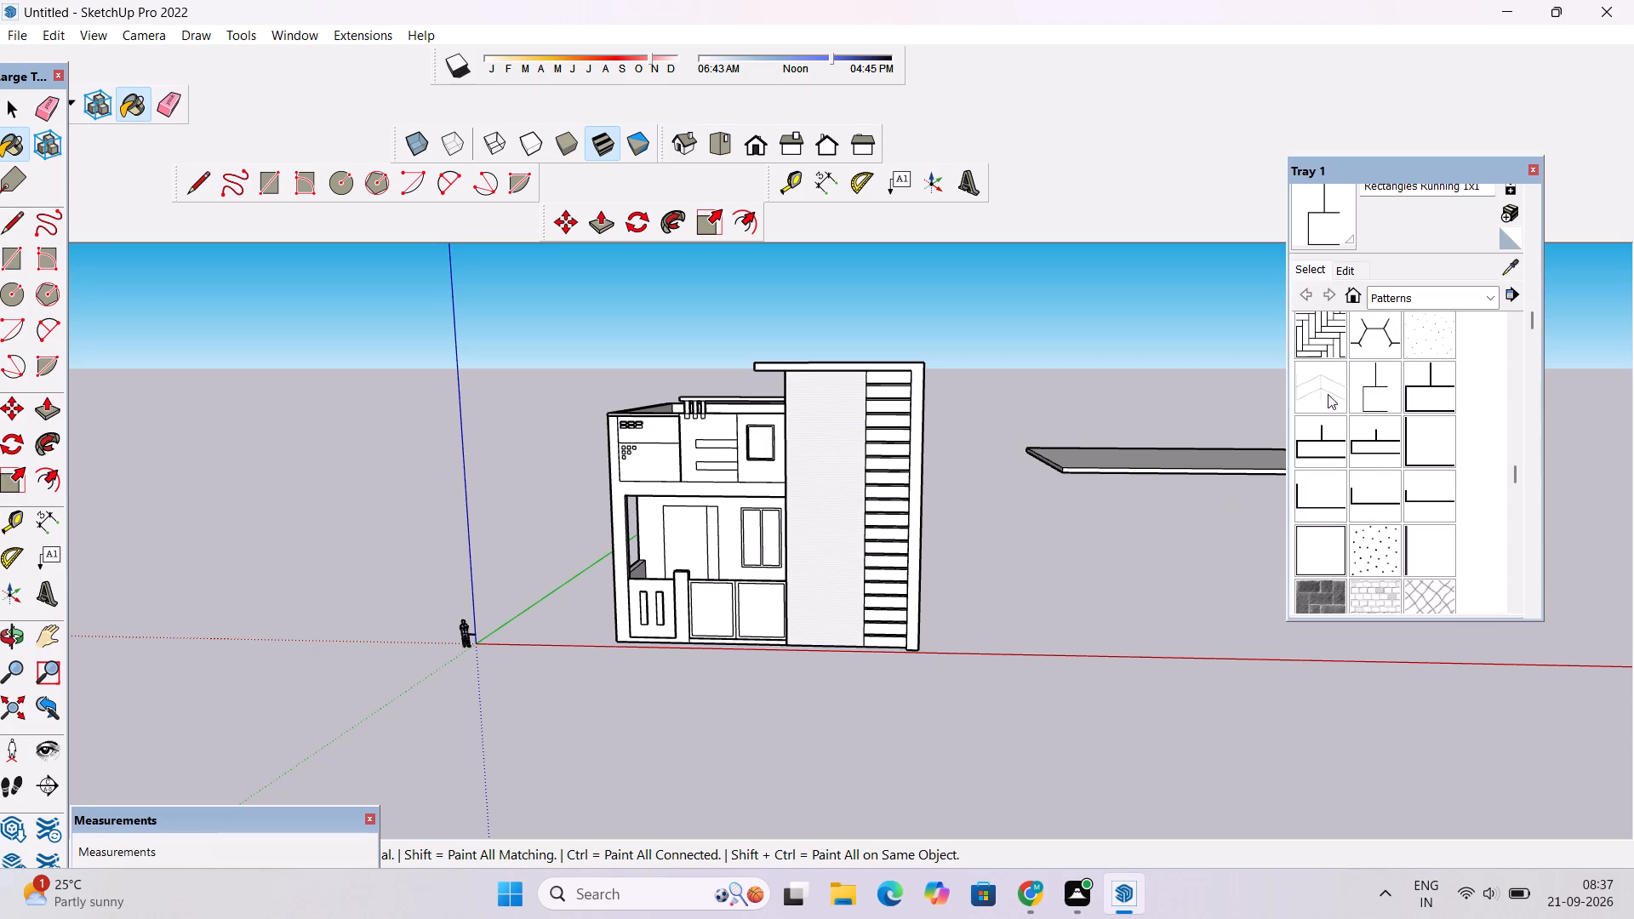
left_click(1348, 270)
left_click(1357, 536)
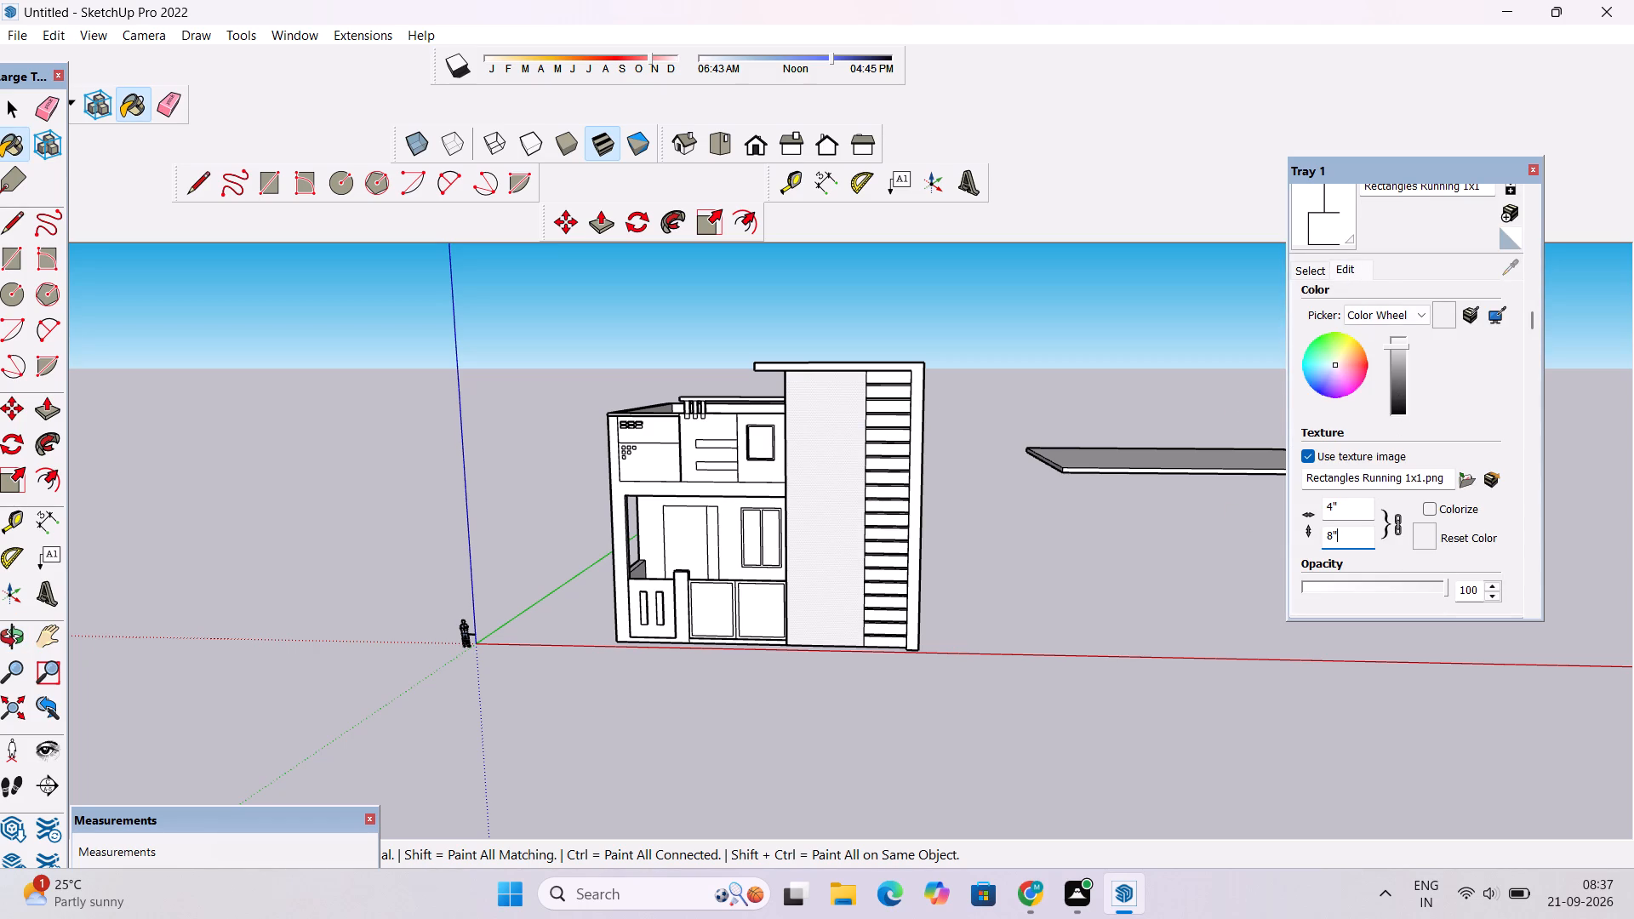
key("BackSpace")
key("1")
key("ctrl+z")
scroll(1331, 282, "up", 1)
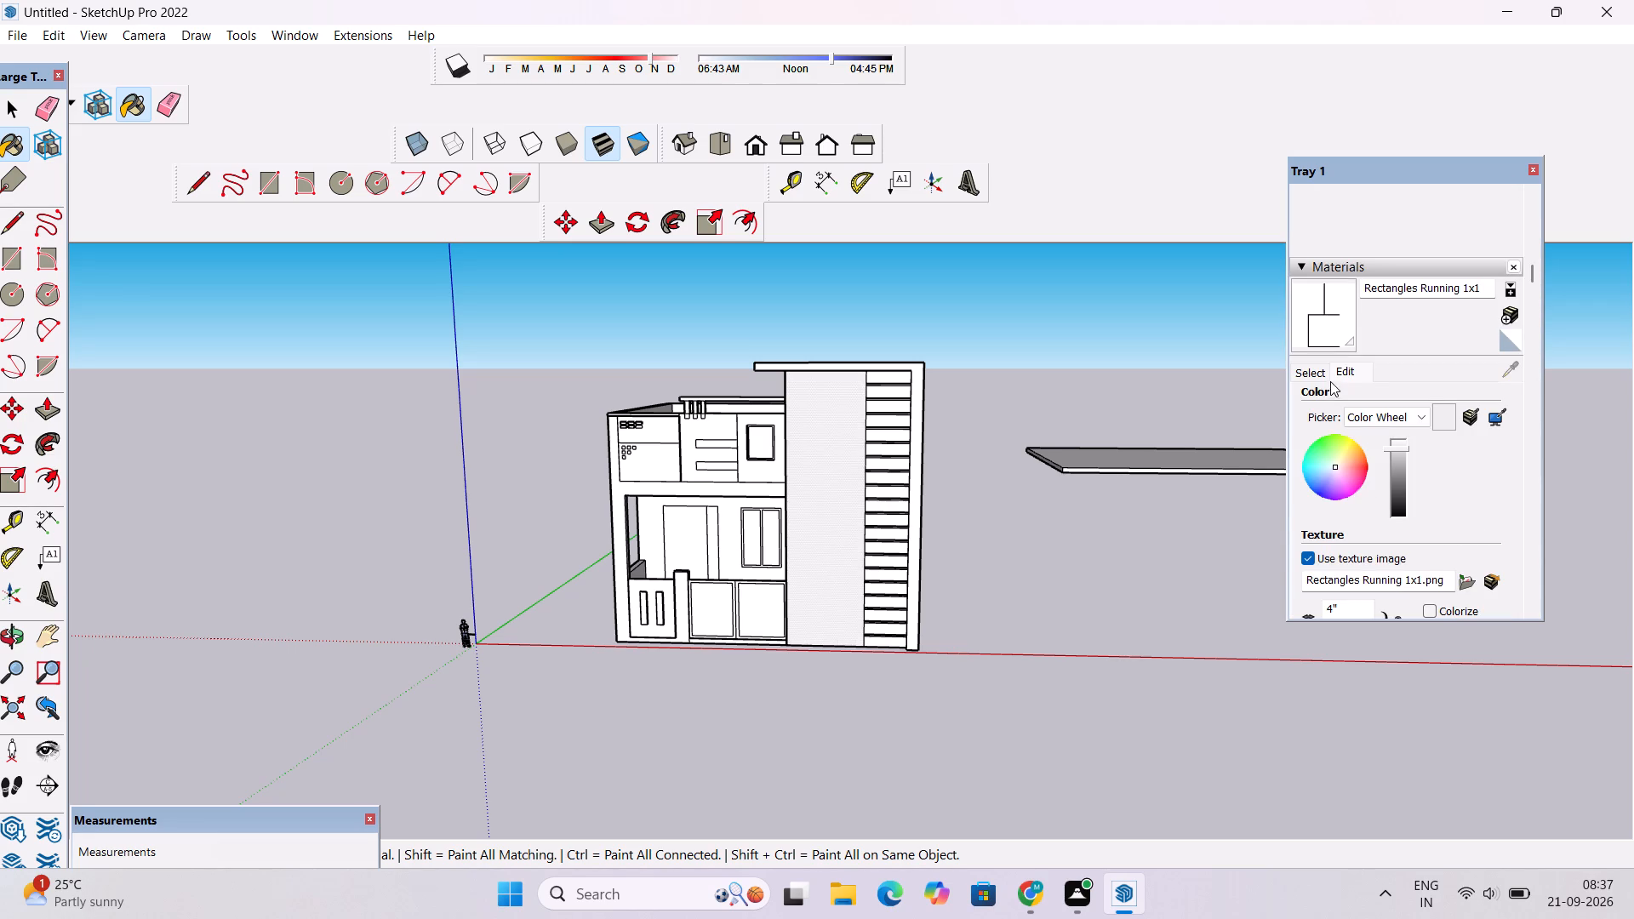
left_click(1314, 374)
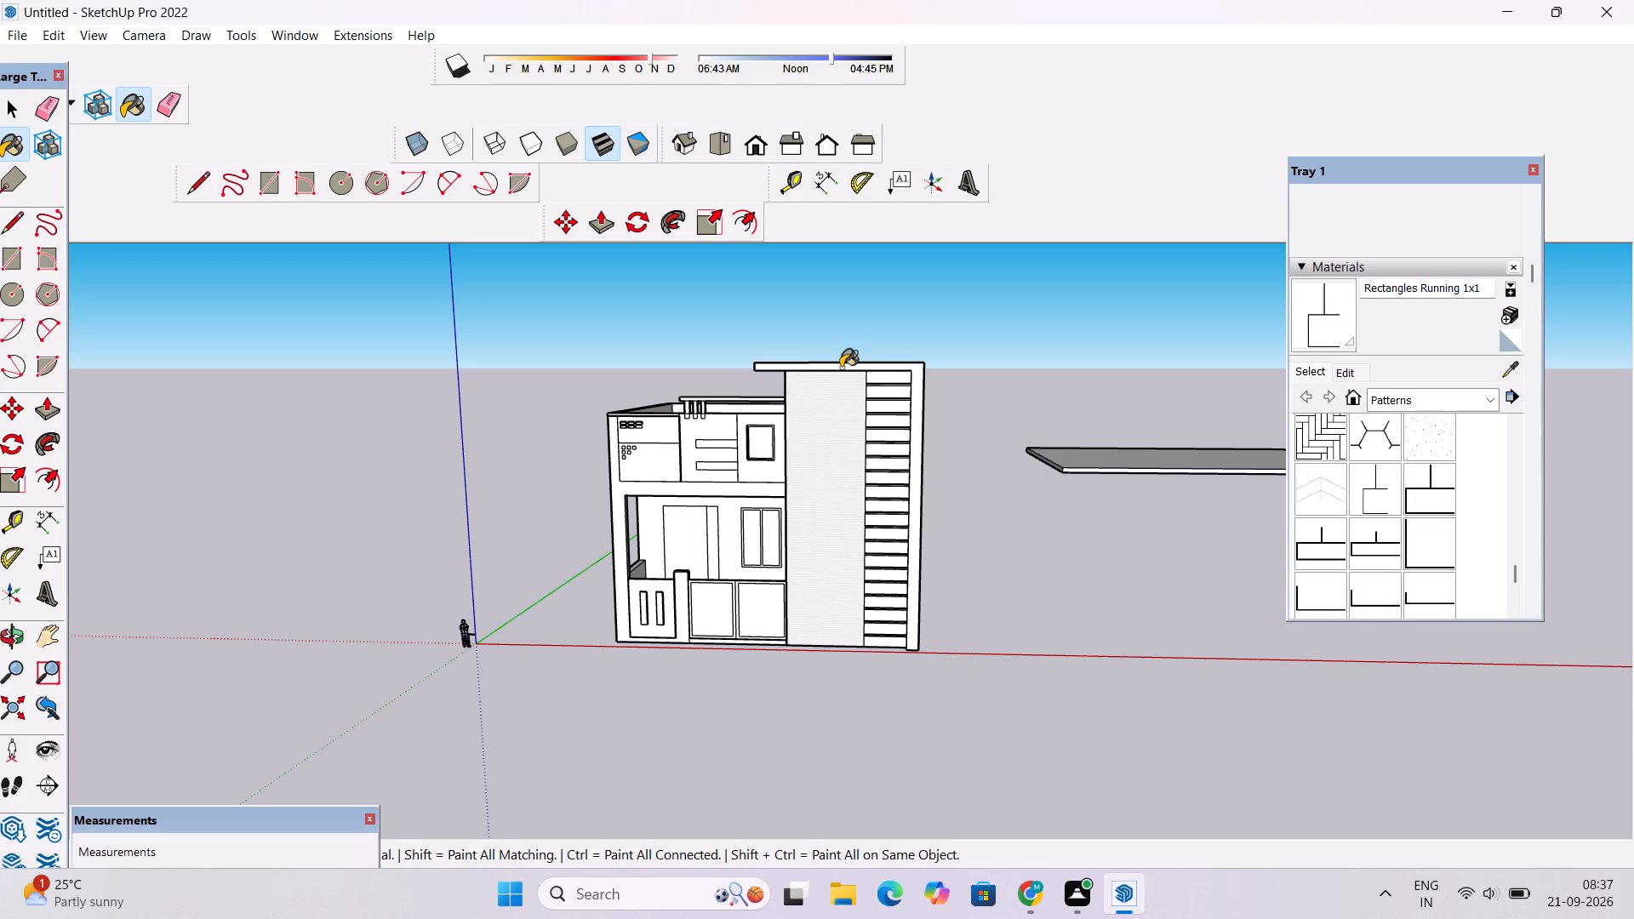
Examine the patterned front wall of the tower and the roof overhang above it from several angles.
key("space")
key("o")
scroll(795, 421, "up", 1)
left_click_drag(812, 440, 826, 317)
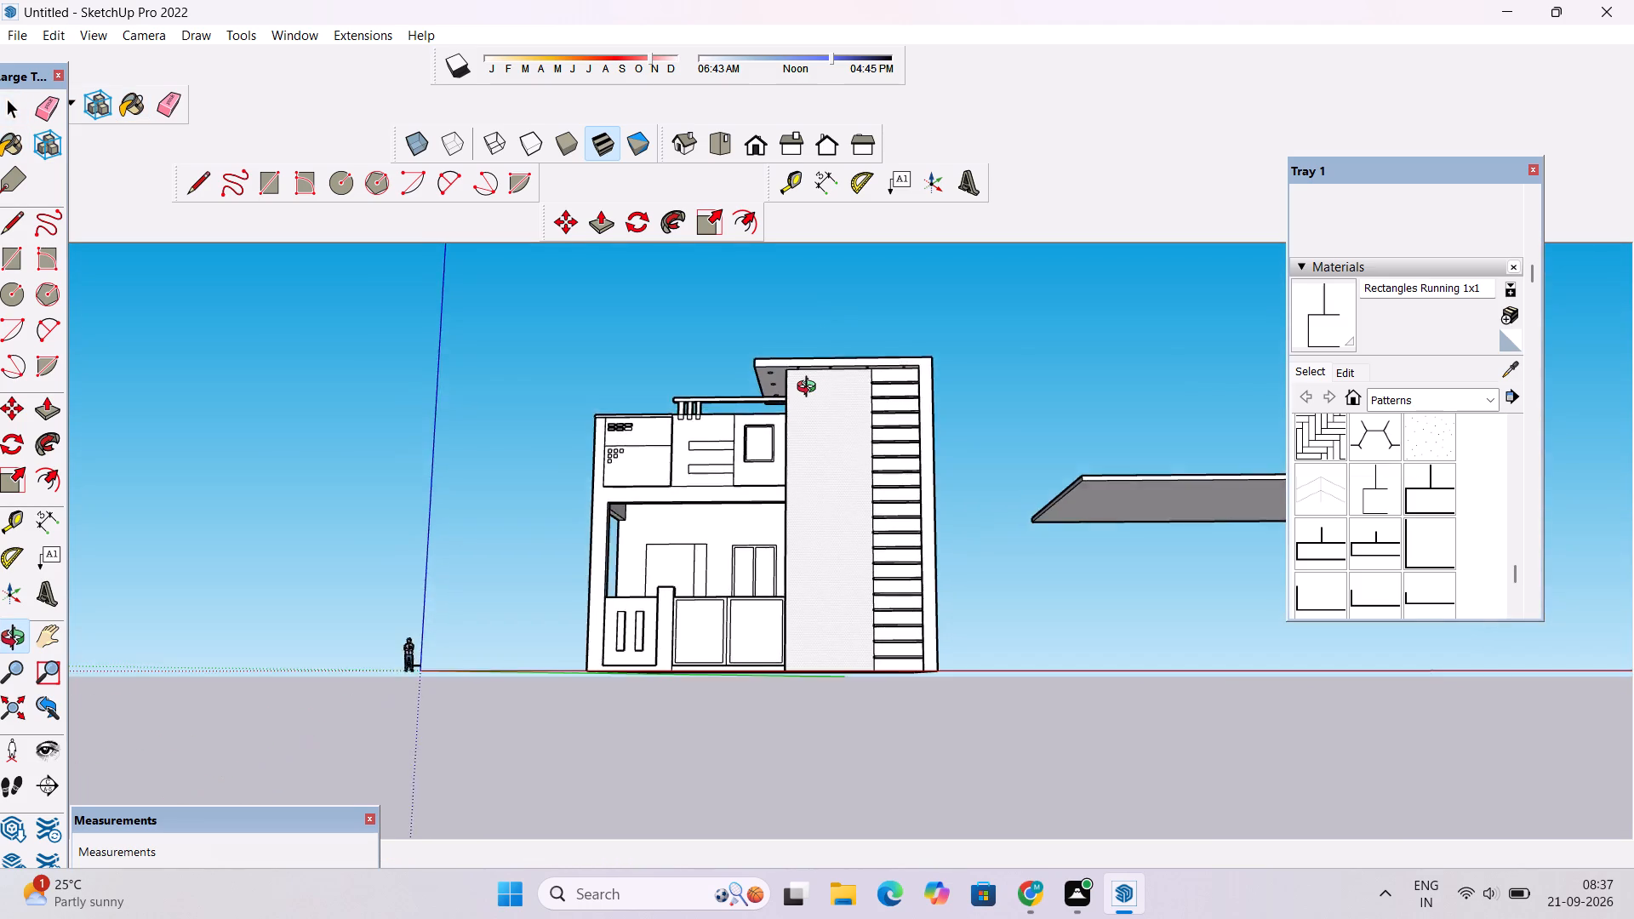
scroll(810, 389, "up", 10)
left_click_drag(872, 368, 859, 308)
left_click_drag(850, 444, 876, 471)
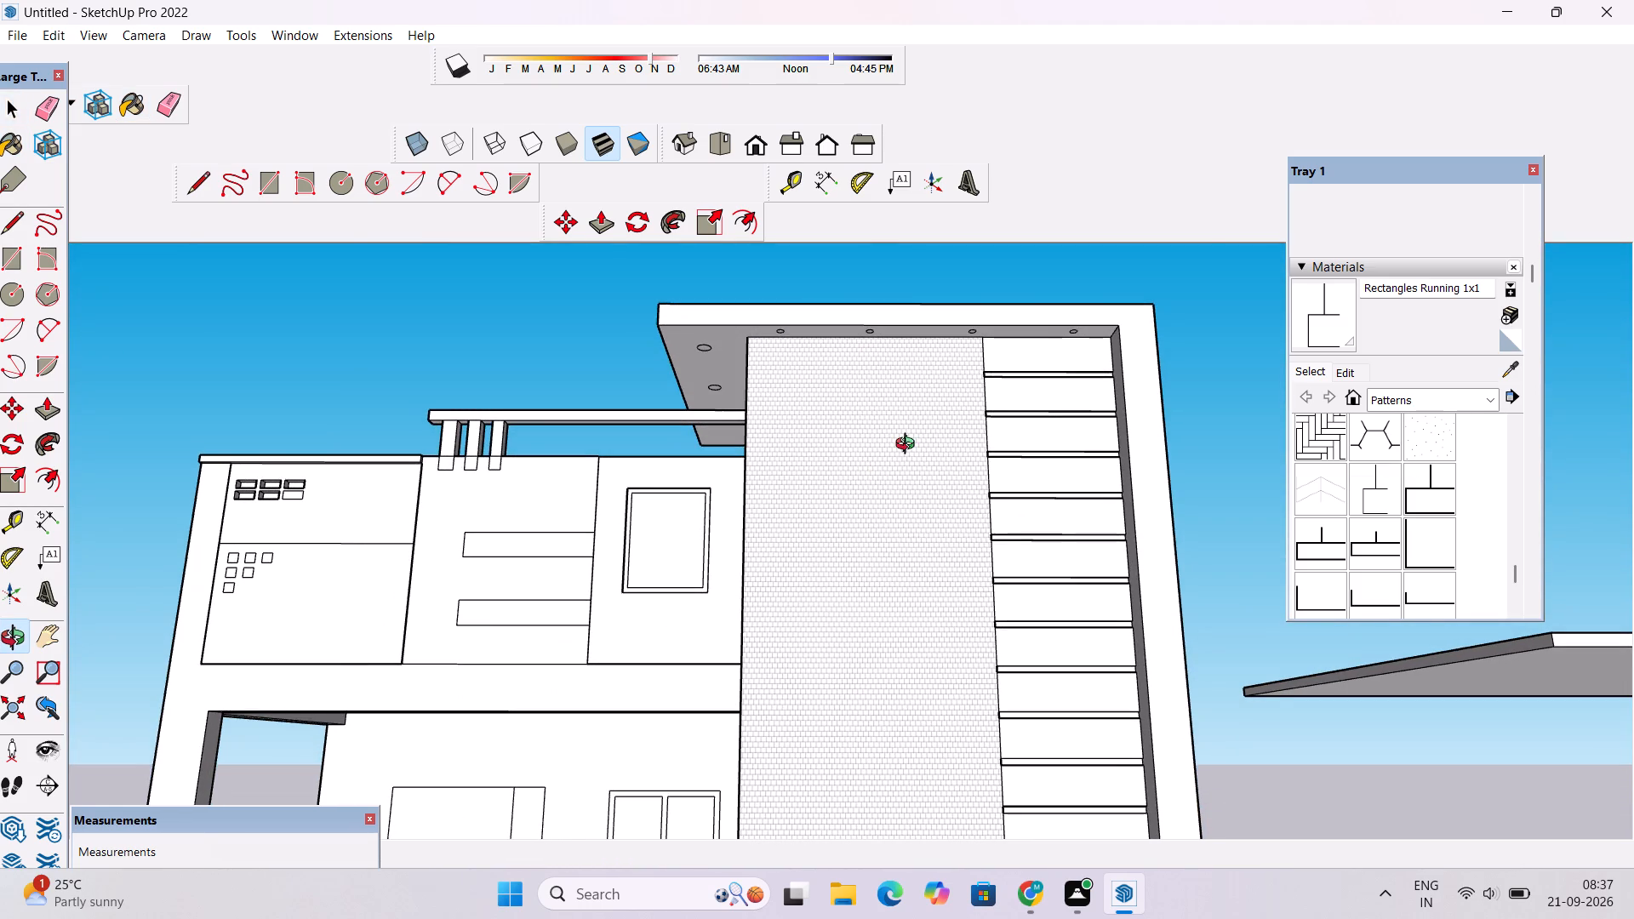
left_click_drag(909, 446, 762, 427, "shift")
scroll(761, 439, "up", 1)
left_click_drag(756, 485, 763, 497)
key("space")
key("space")
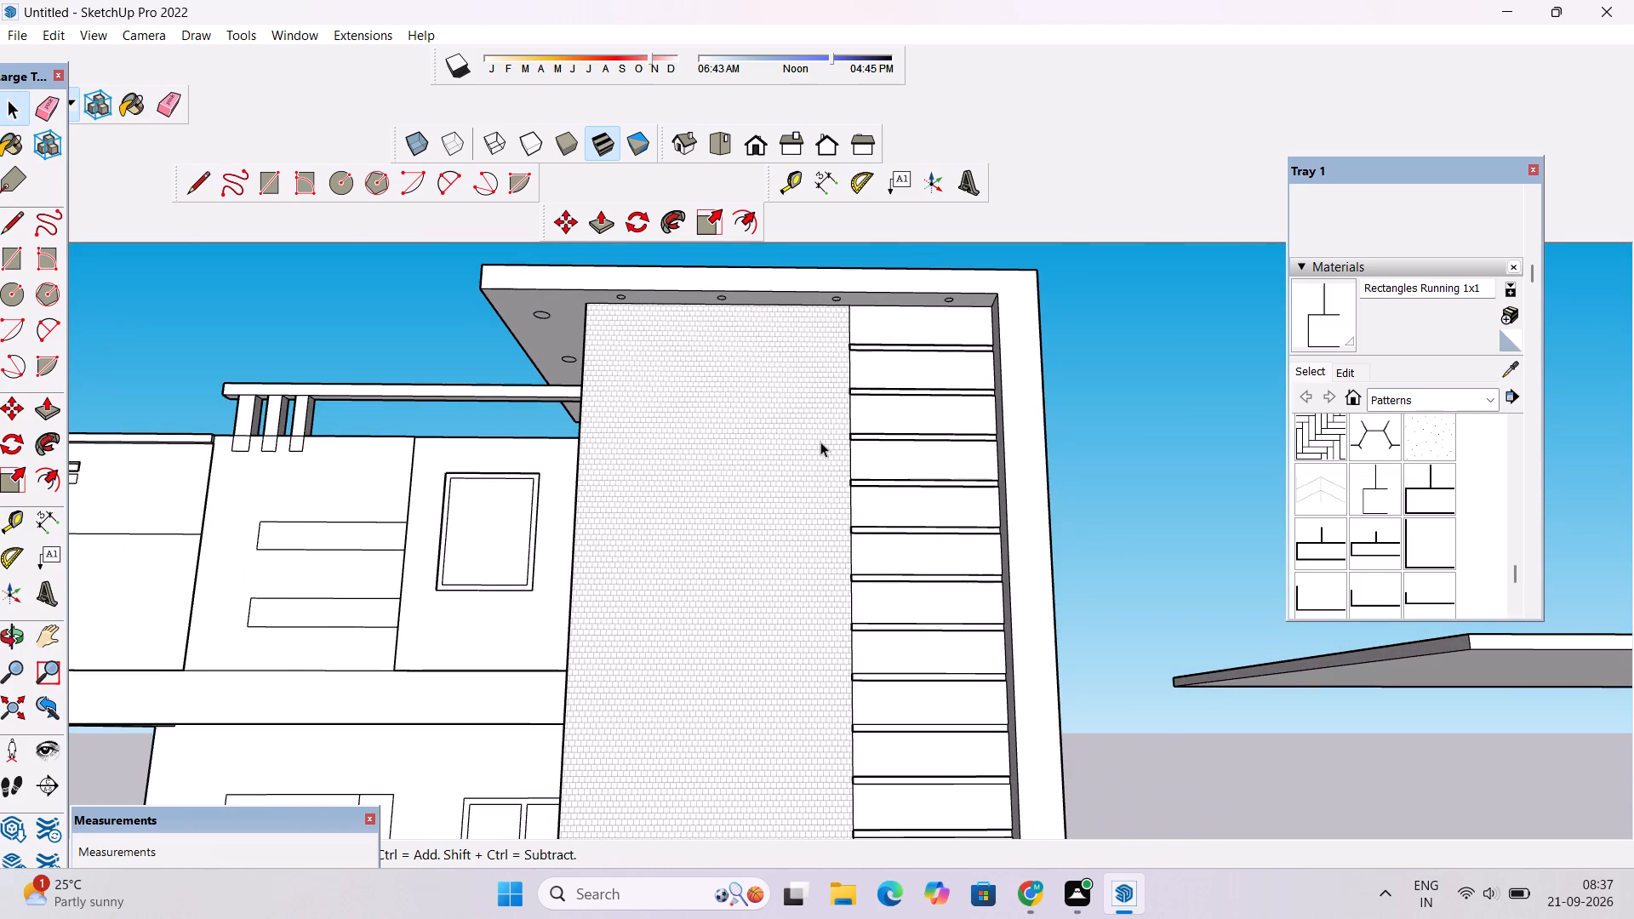
Undo the Rectangles Running 1x1 paint on the tower's blank front wall.
key("ctrl+z")
key("ctrl+z")
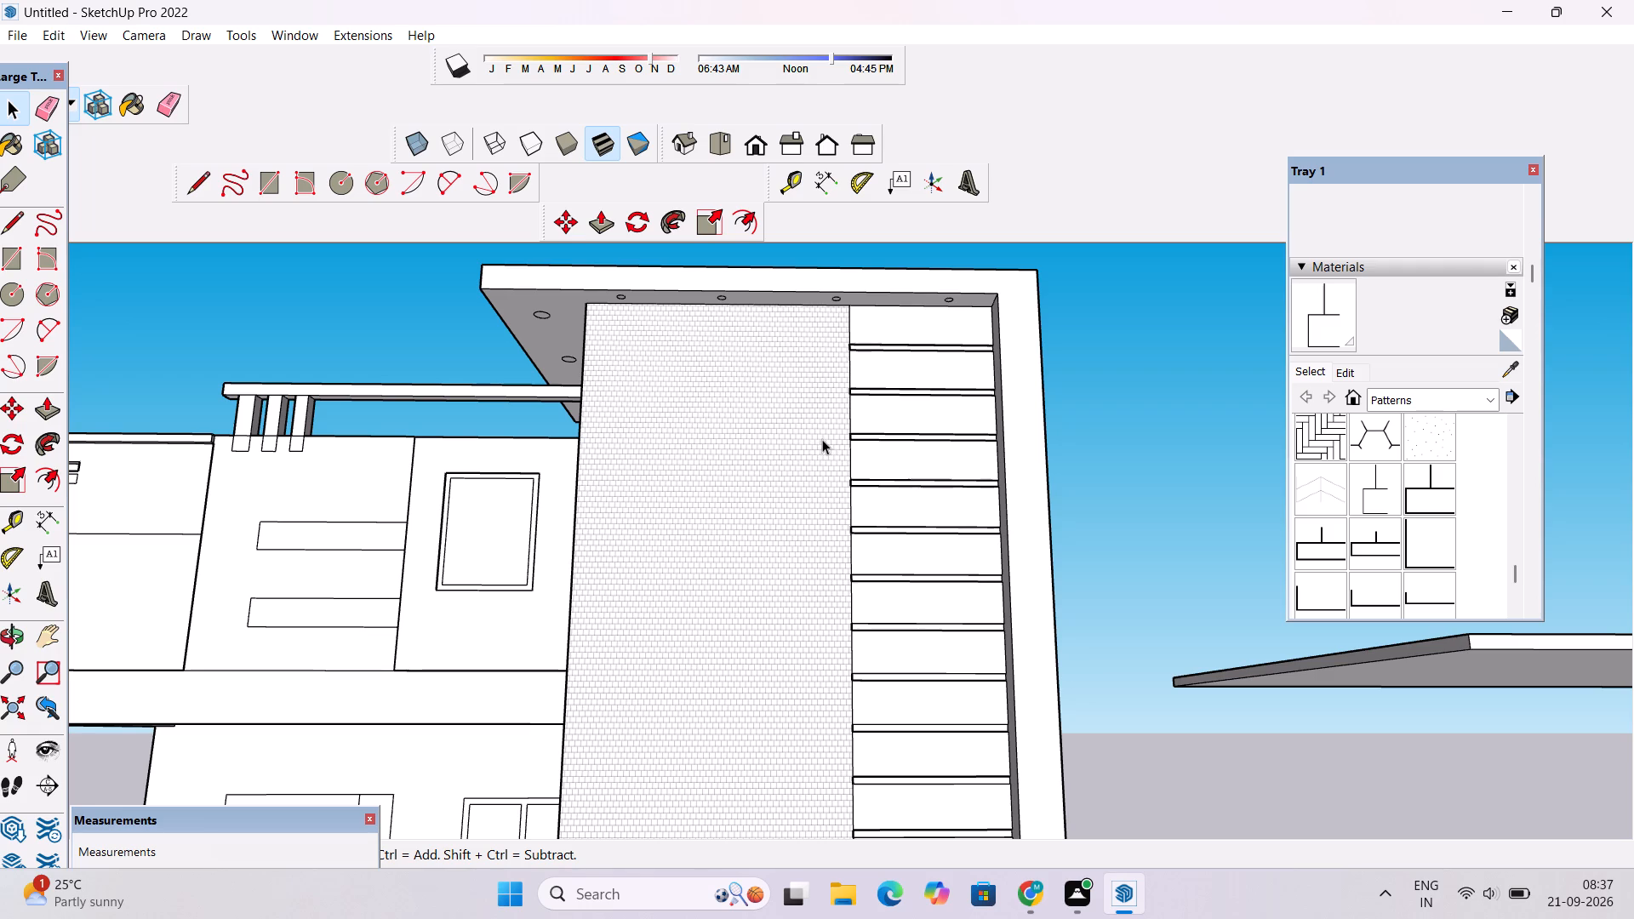
Place a horizontal guide line 5' below the top edge of the tower's blank front wall.
scroll(820, 430, "up", 3)
key("t")
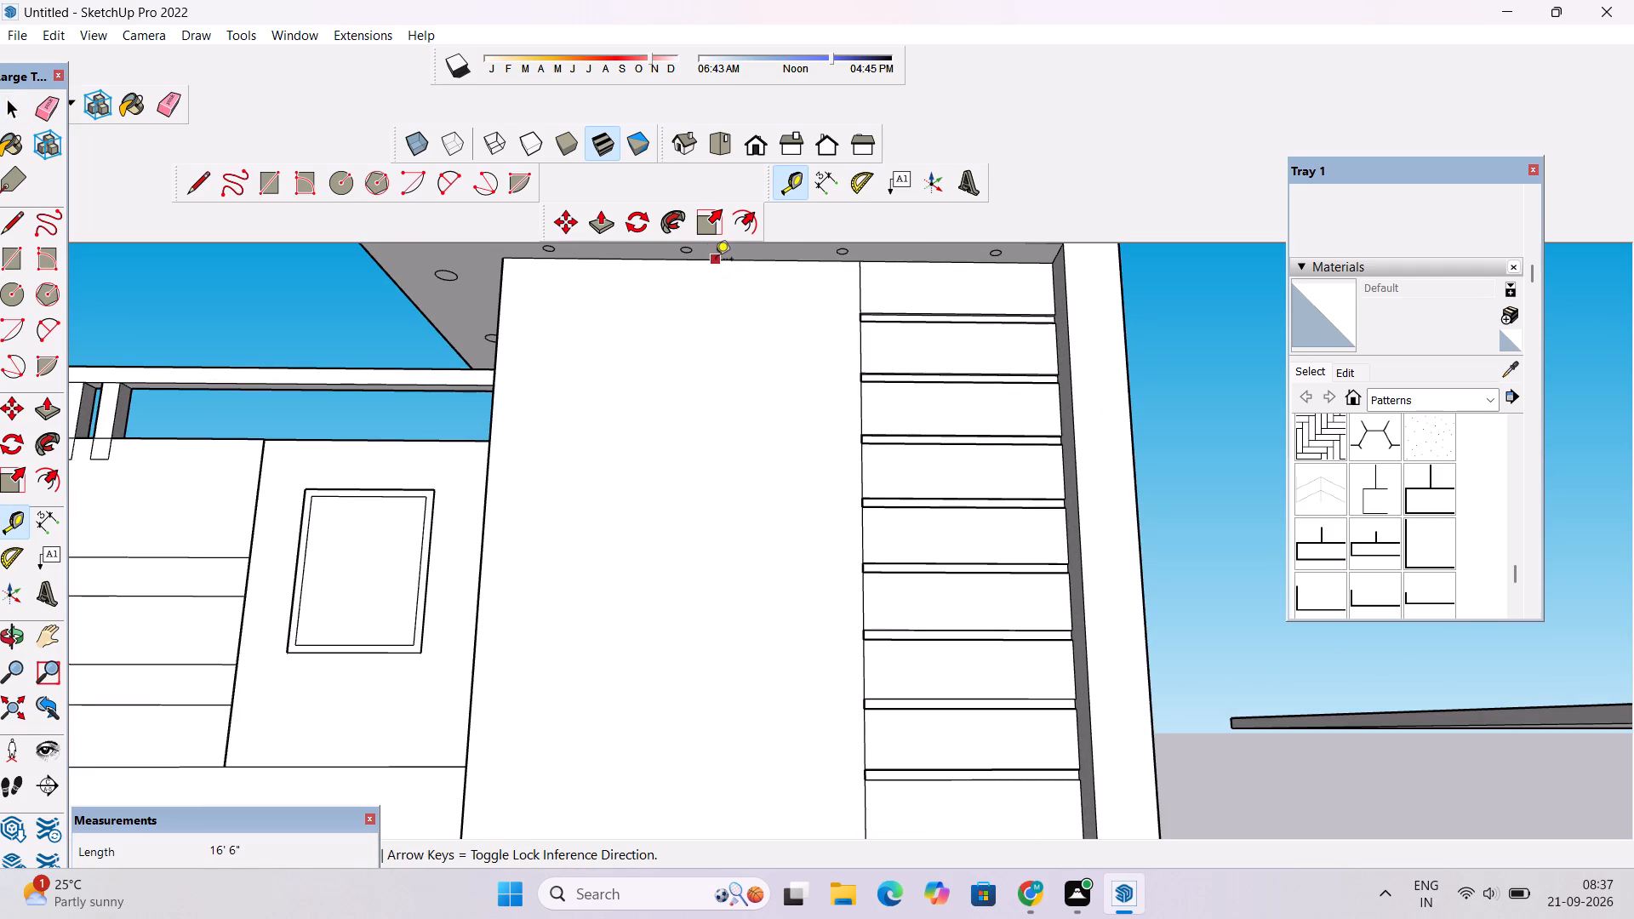
left_click(705, 260)
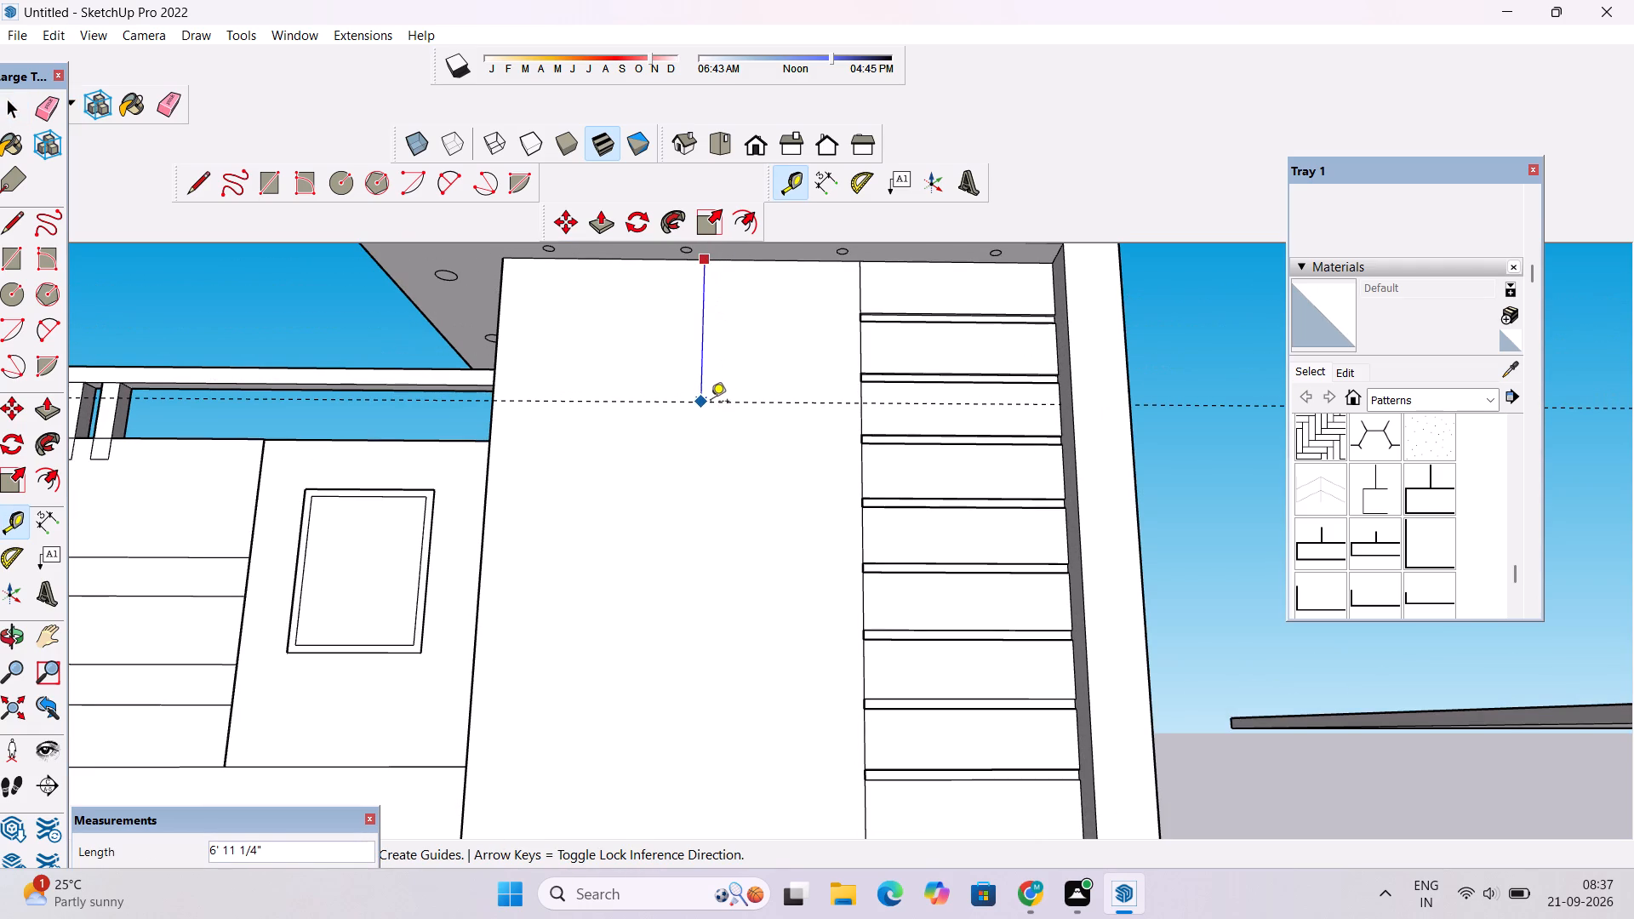
scroll(711, 402, "down", 1)
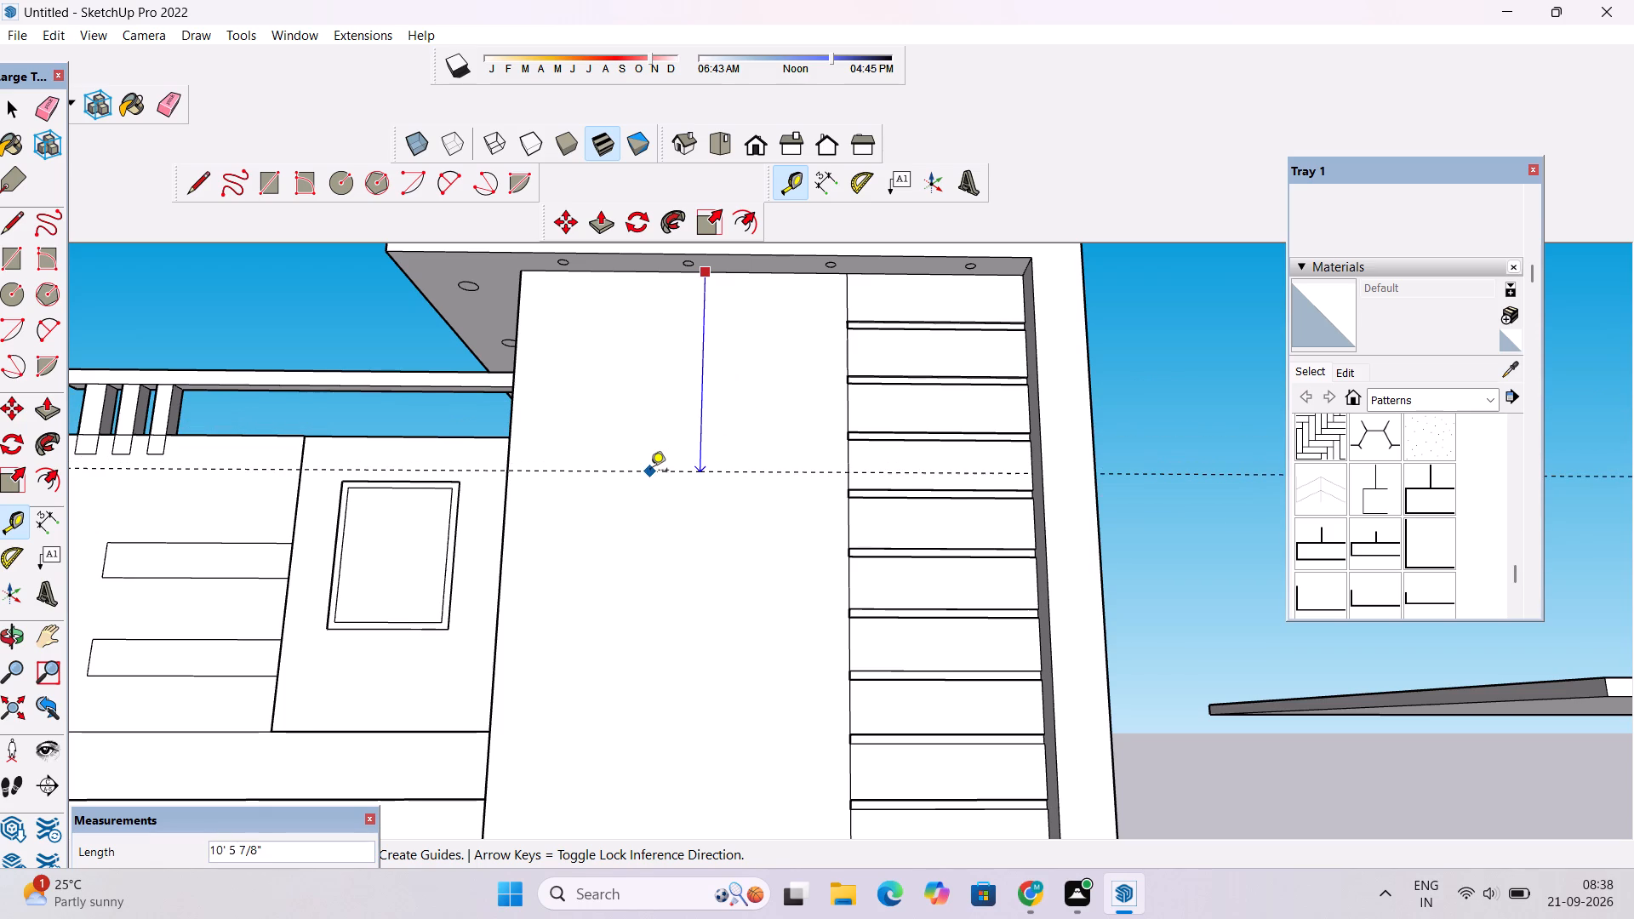
type("5'")
key("Return")
Draw a line along the guide across the full width of the tower's blank front wall, splitting off a top band.
key("l")
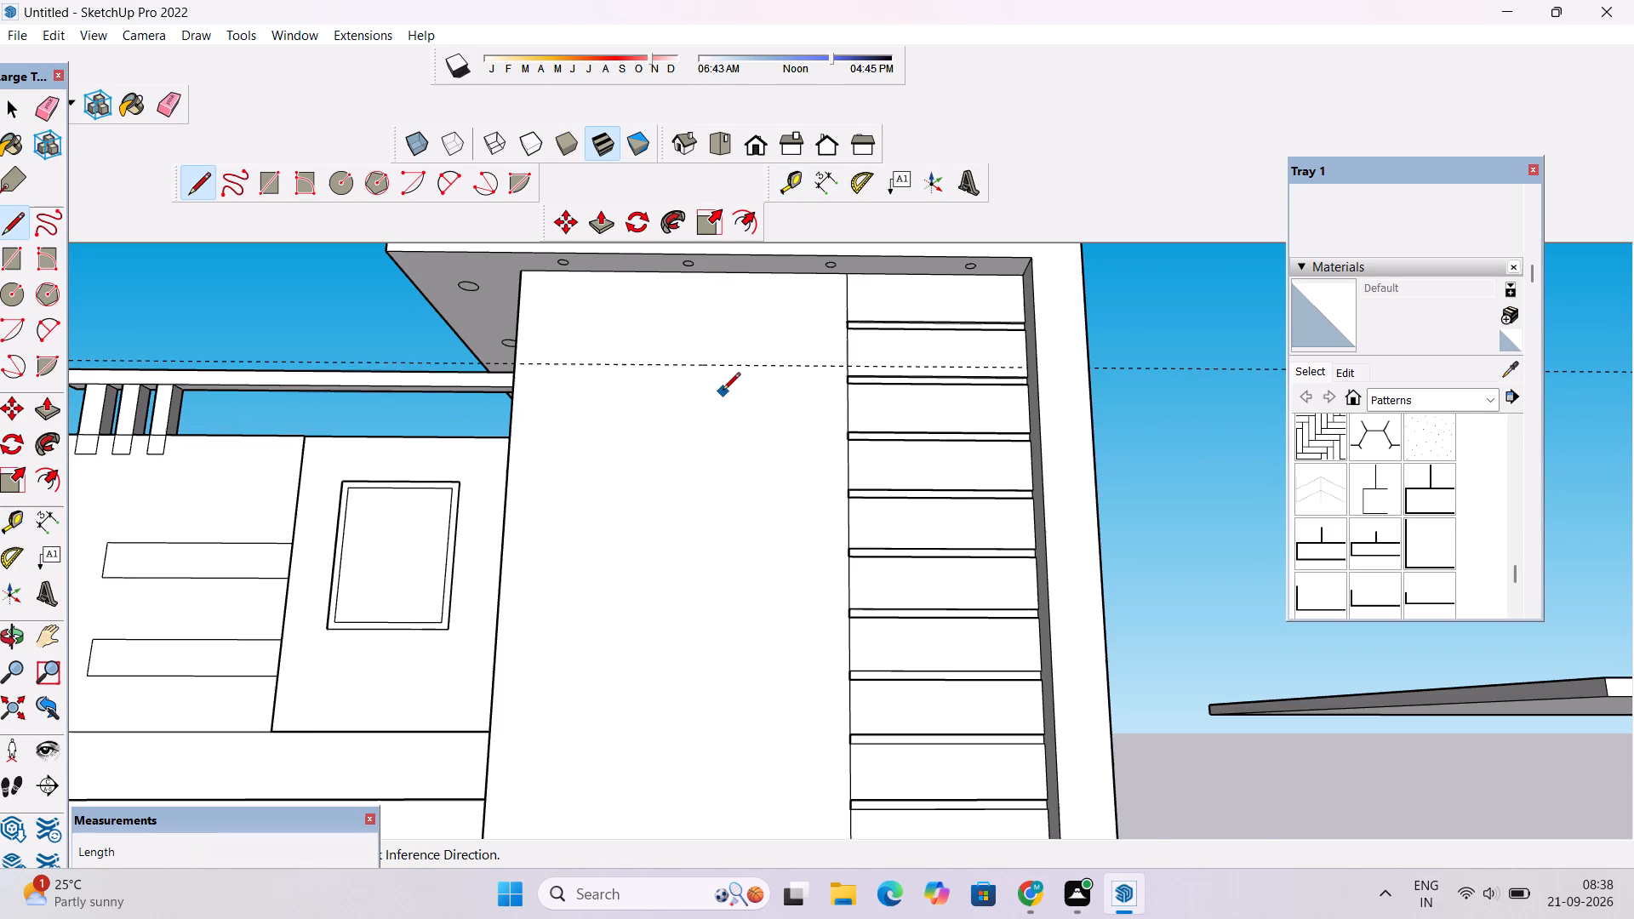
scroll(723, 391, "up", 5)
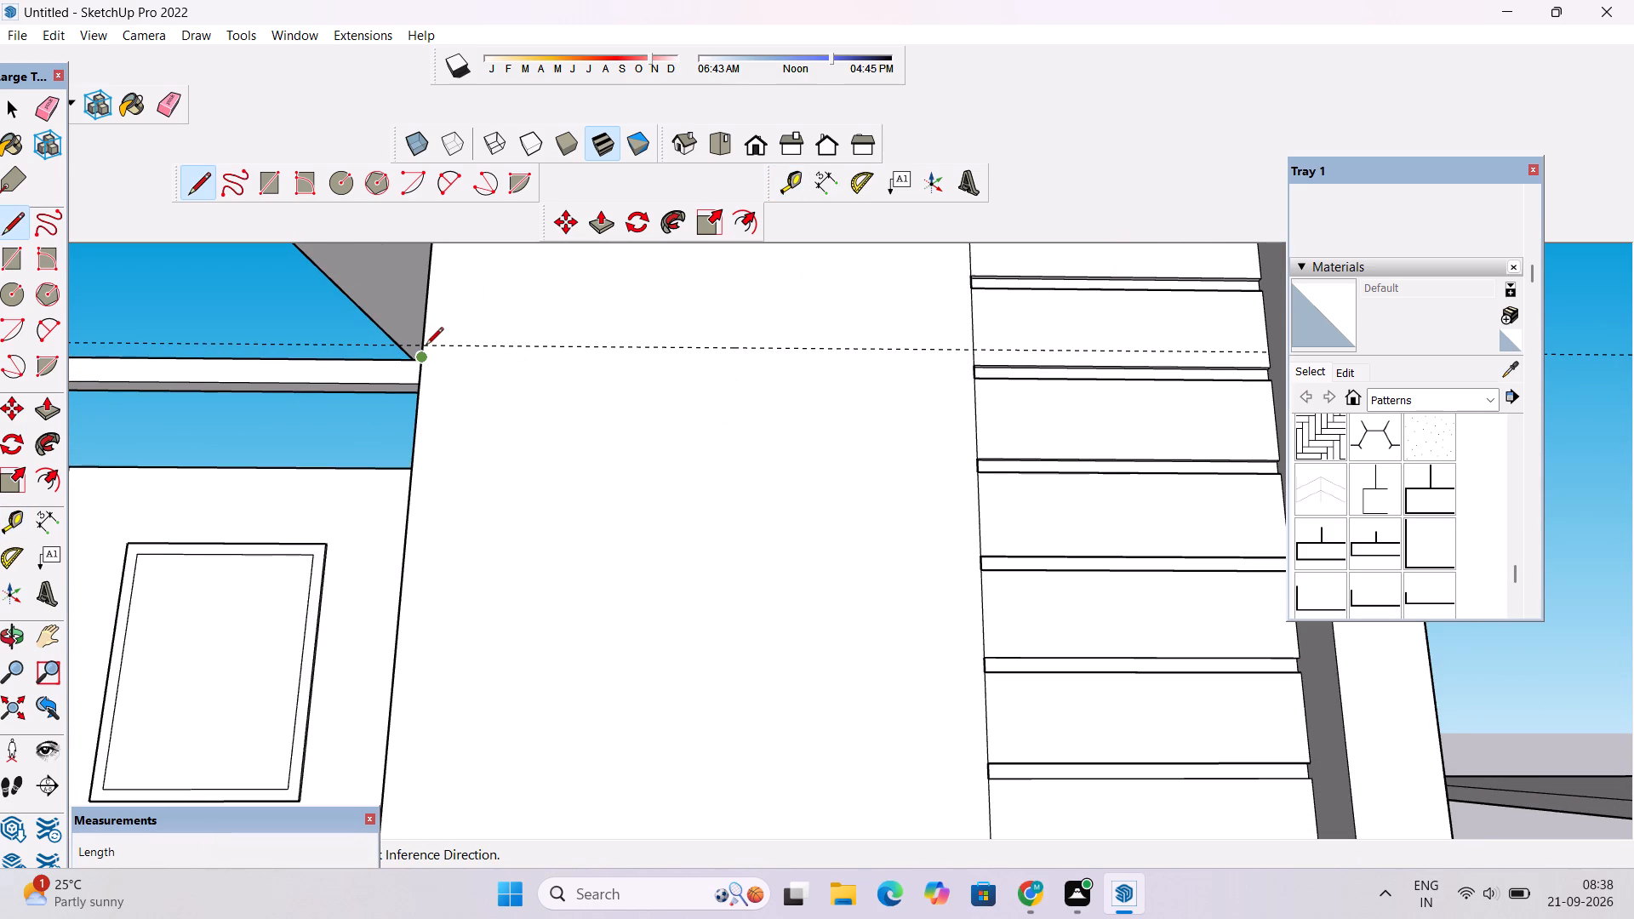
left_click(425, 345)
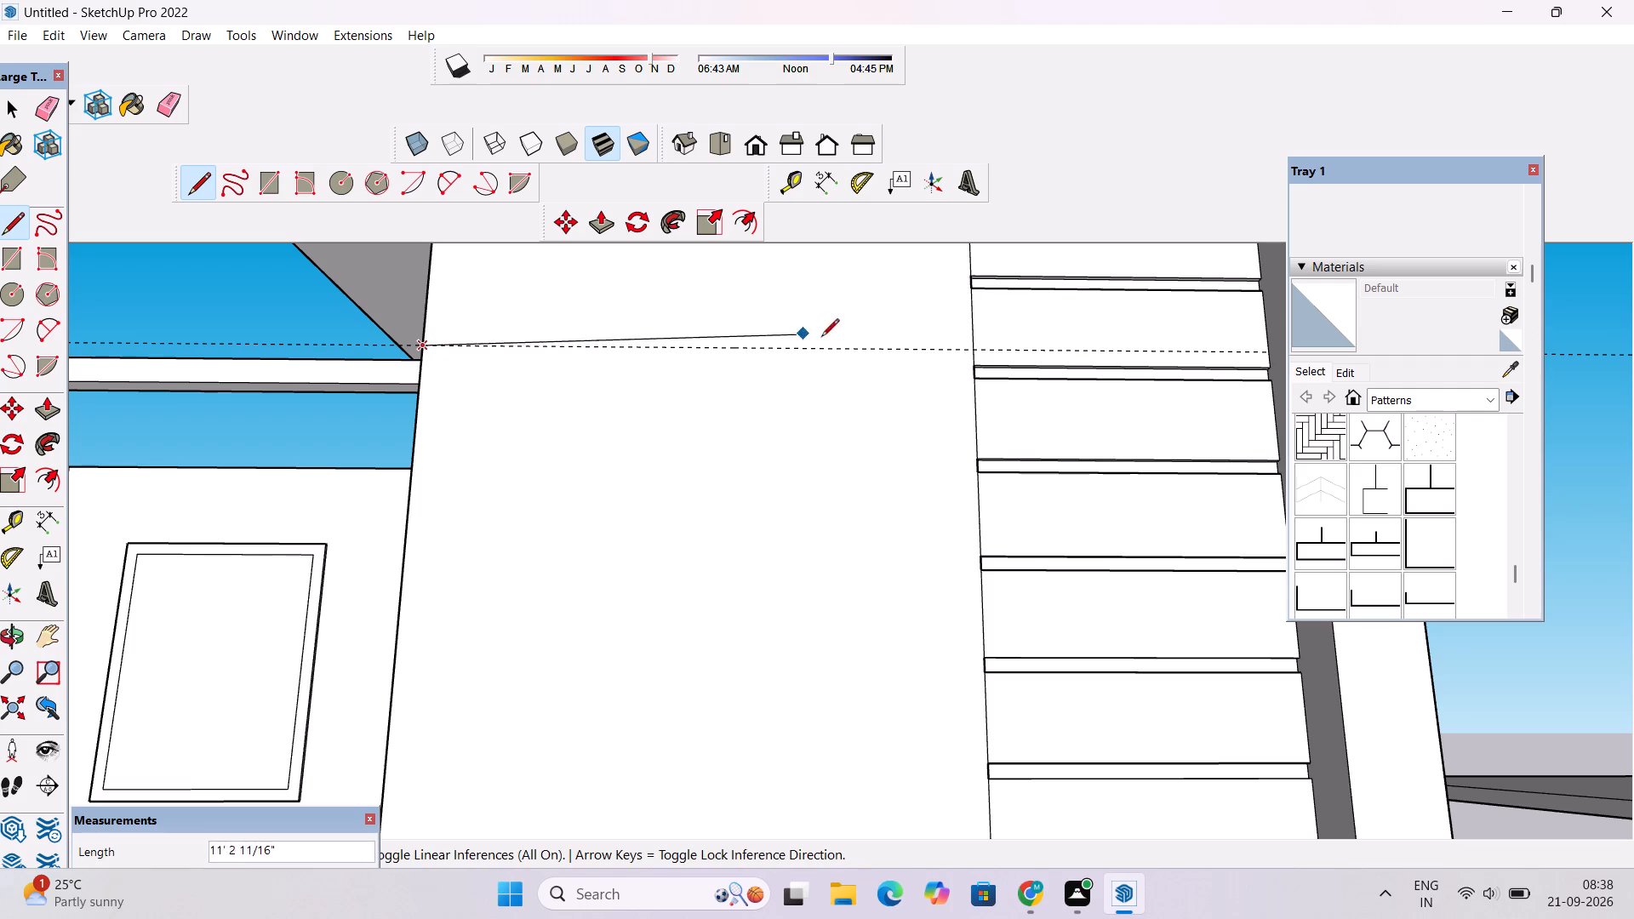
left_click(968, 348)
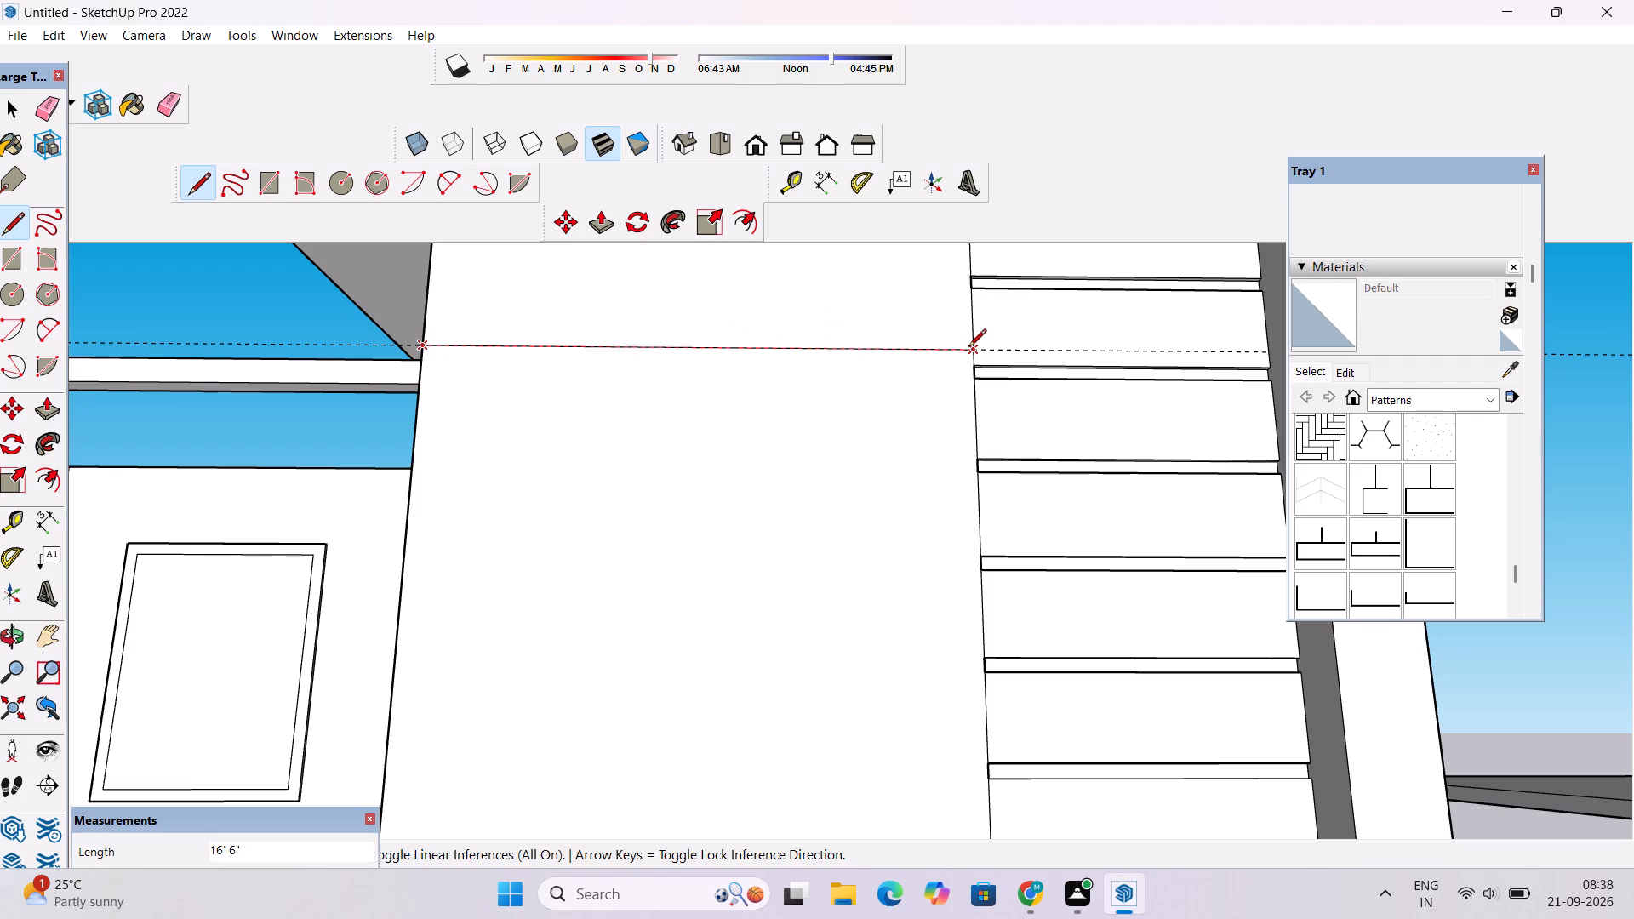
key("space")
Erase the horizontal guide line crossing the tower.
scroll(694, 354, "down", 5)
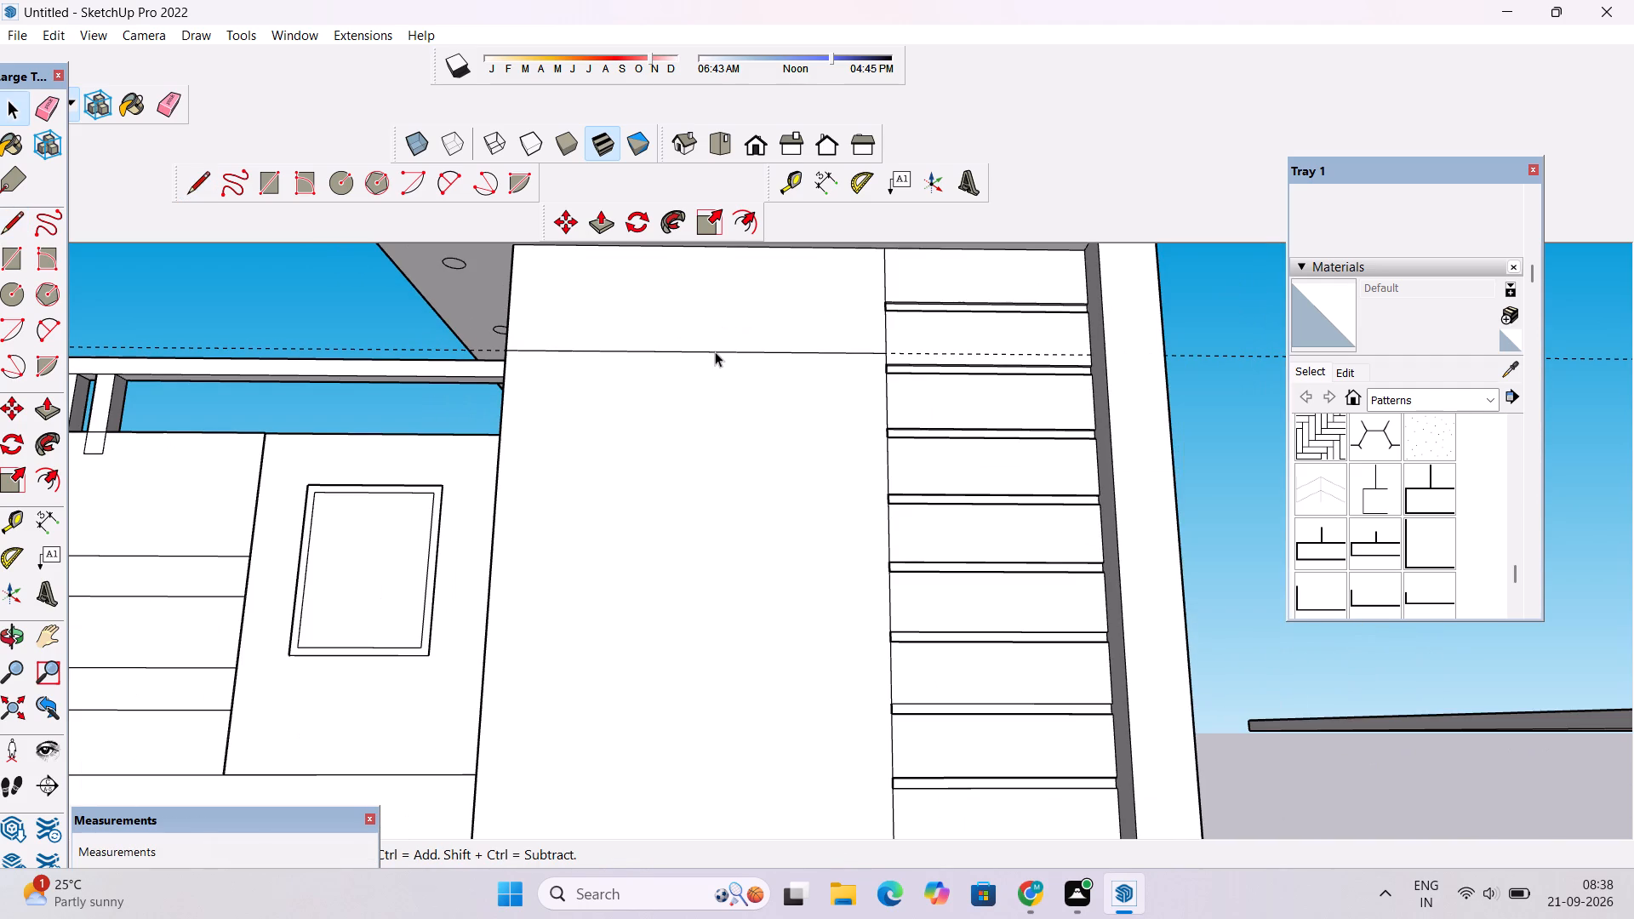
key("e")
scroll(689, 352, "down", 6)
left_click_drag(1022, 340, 1031, 374)
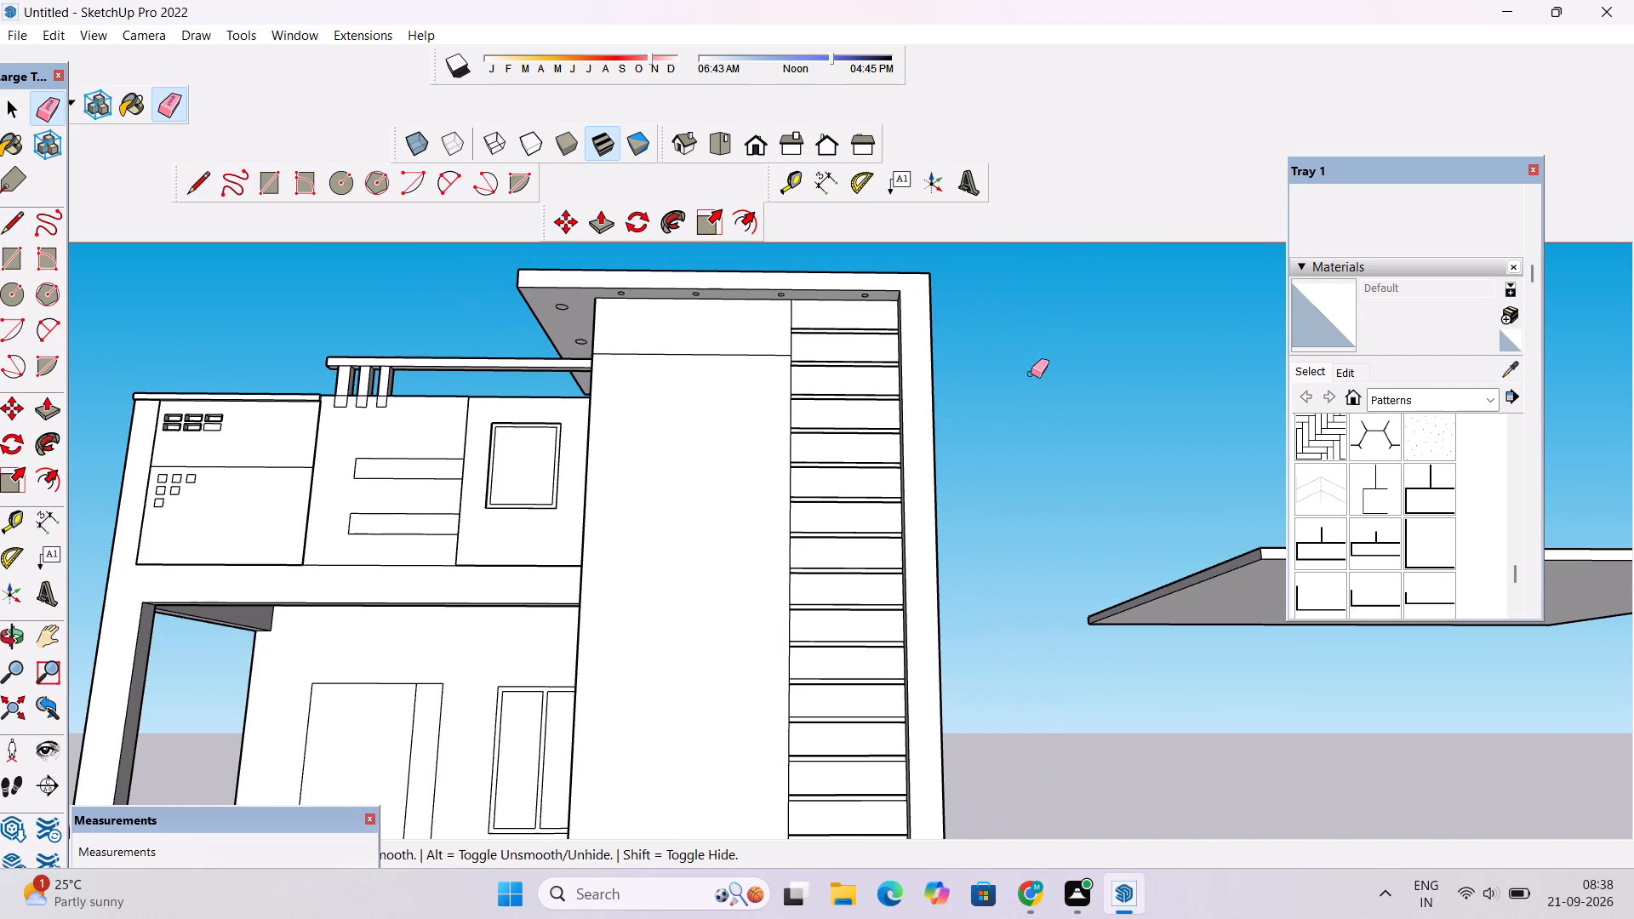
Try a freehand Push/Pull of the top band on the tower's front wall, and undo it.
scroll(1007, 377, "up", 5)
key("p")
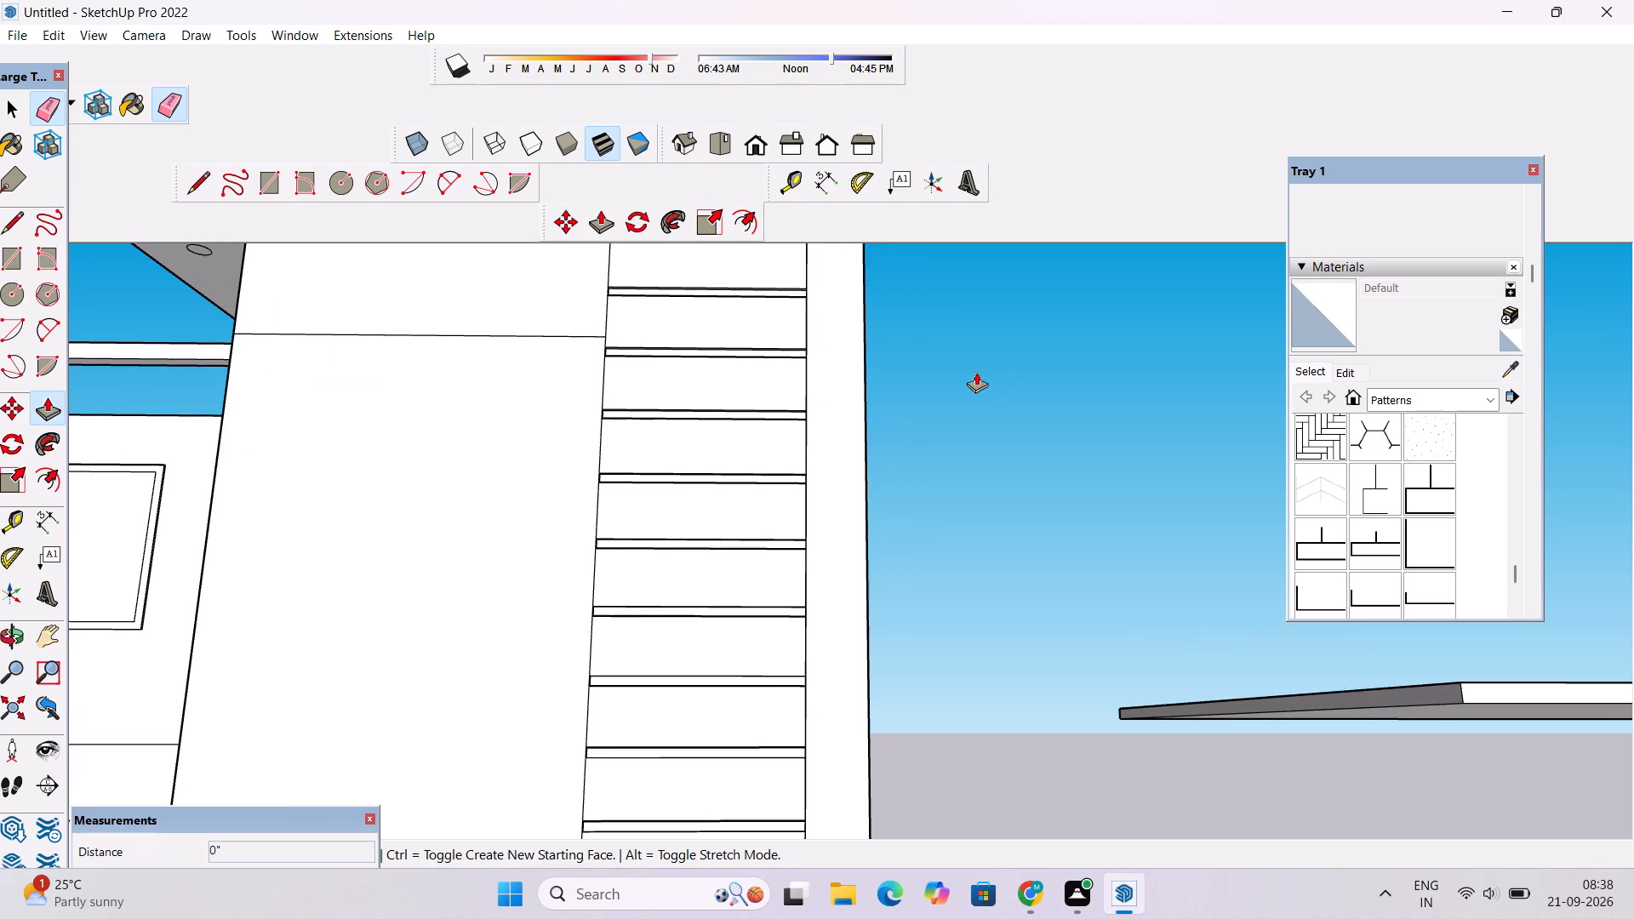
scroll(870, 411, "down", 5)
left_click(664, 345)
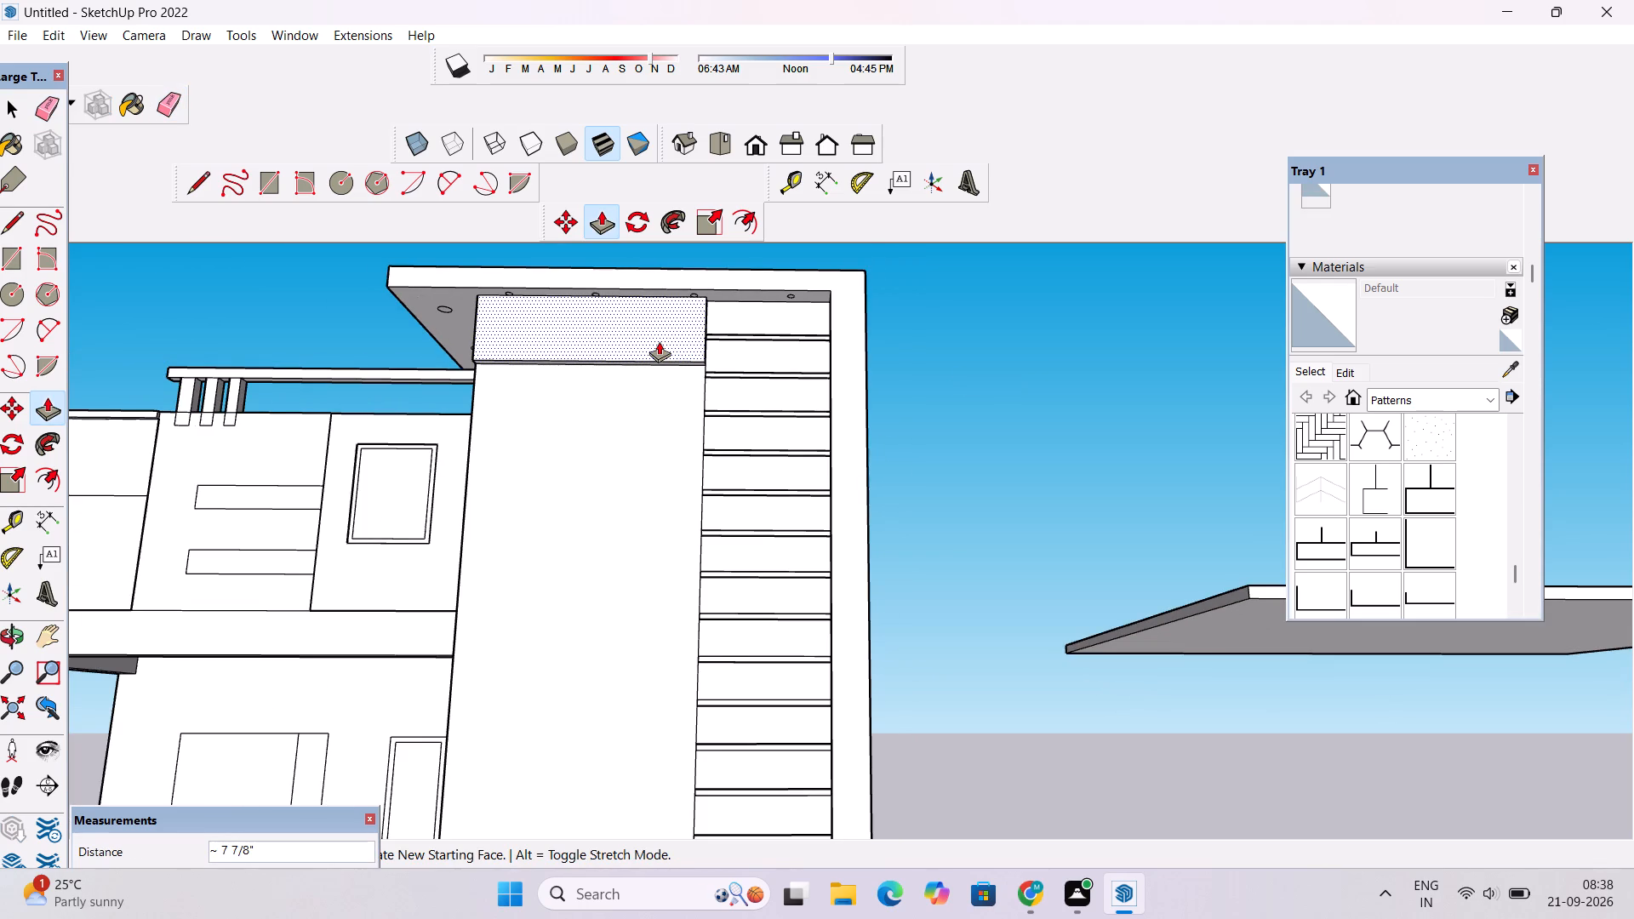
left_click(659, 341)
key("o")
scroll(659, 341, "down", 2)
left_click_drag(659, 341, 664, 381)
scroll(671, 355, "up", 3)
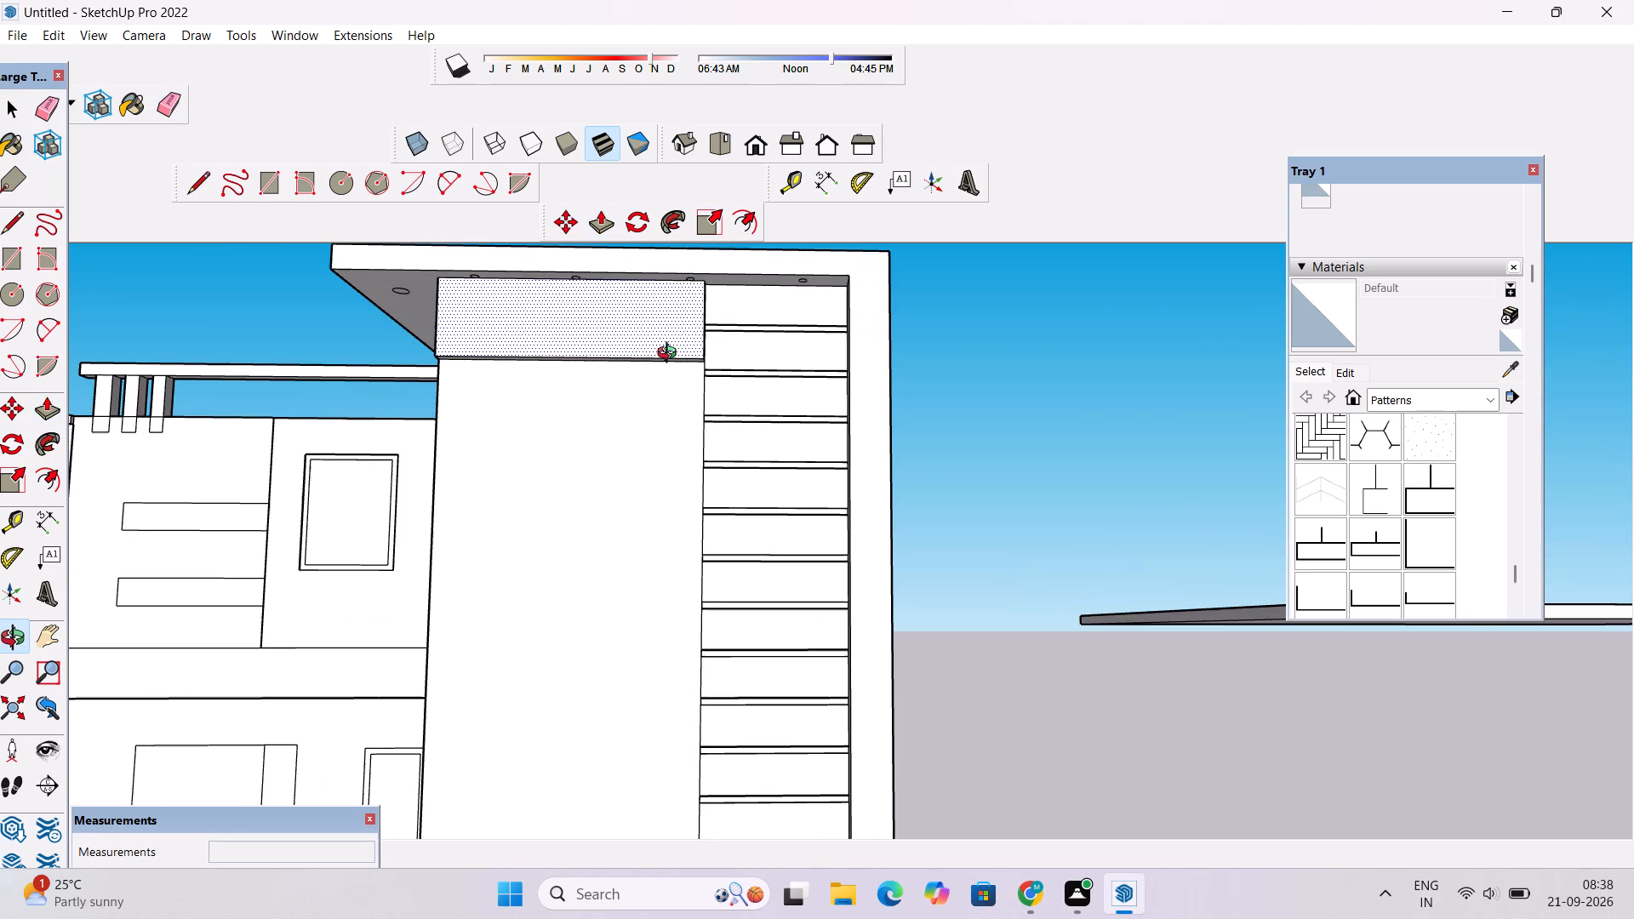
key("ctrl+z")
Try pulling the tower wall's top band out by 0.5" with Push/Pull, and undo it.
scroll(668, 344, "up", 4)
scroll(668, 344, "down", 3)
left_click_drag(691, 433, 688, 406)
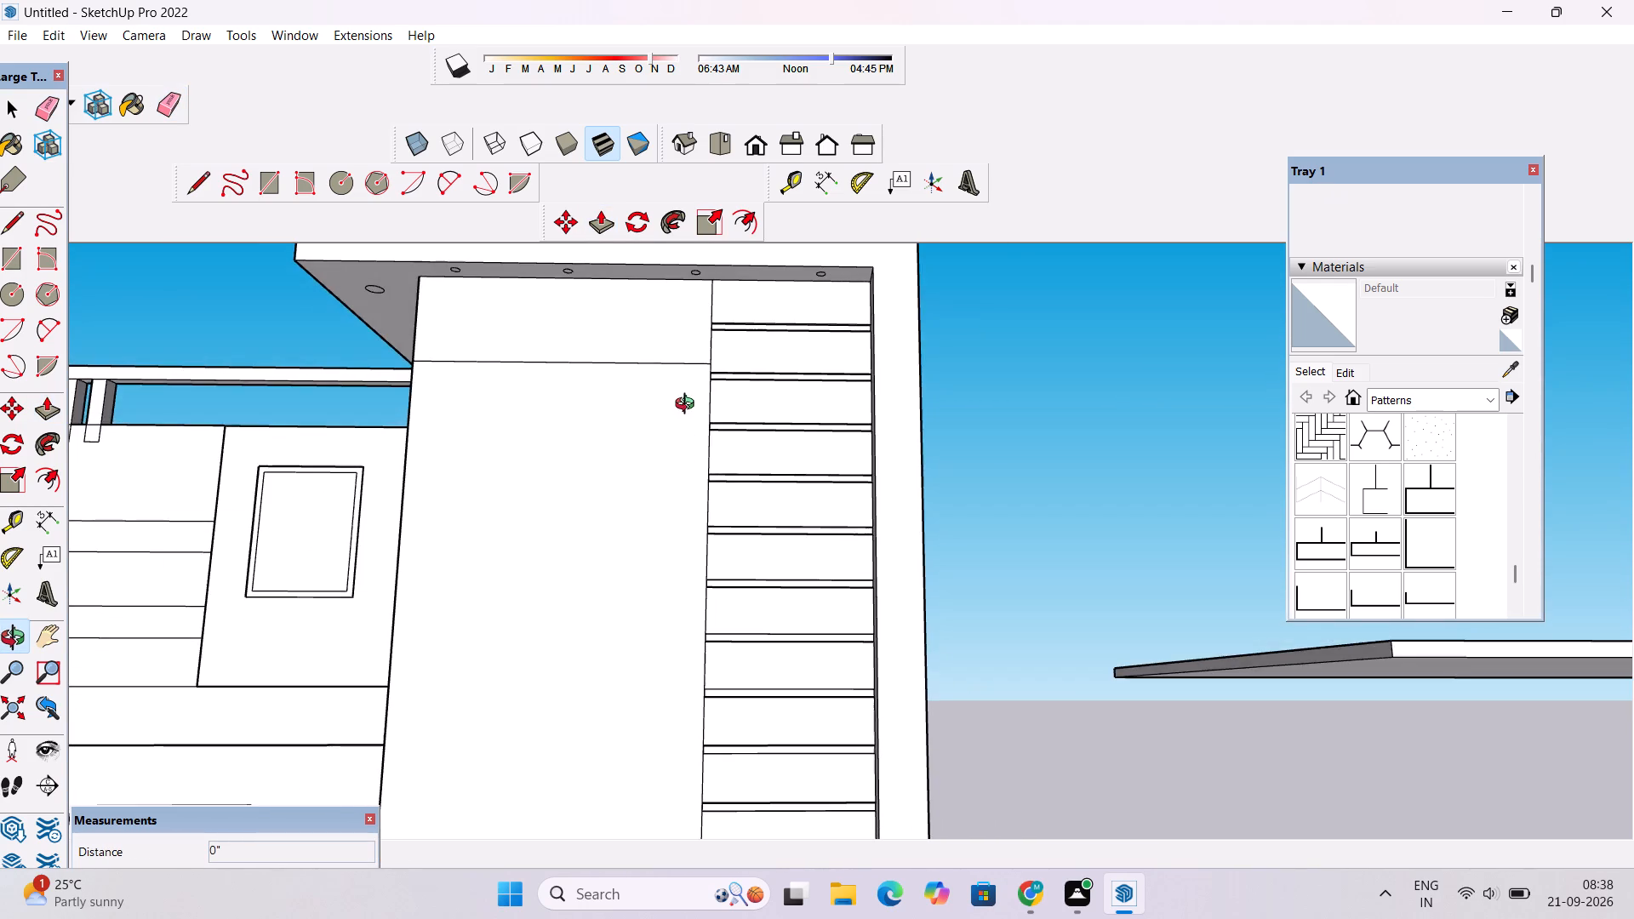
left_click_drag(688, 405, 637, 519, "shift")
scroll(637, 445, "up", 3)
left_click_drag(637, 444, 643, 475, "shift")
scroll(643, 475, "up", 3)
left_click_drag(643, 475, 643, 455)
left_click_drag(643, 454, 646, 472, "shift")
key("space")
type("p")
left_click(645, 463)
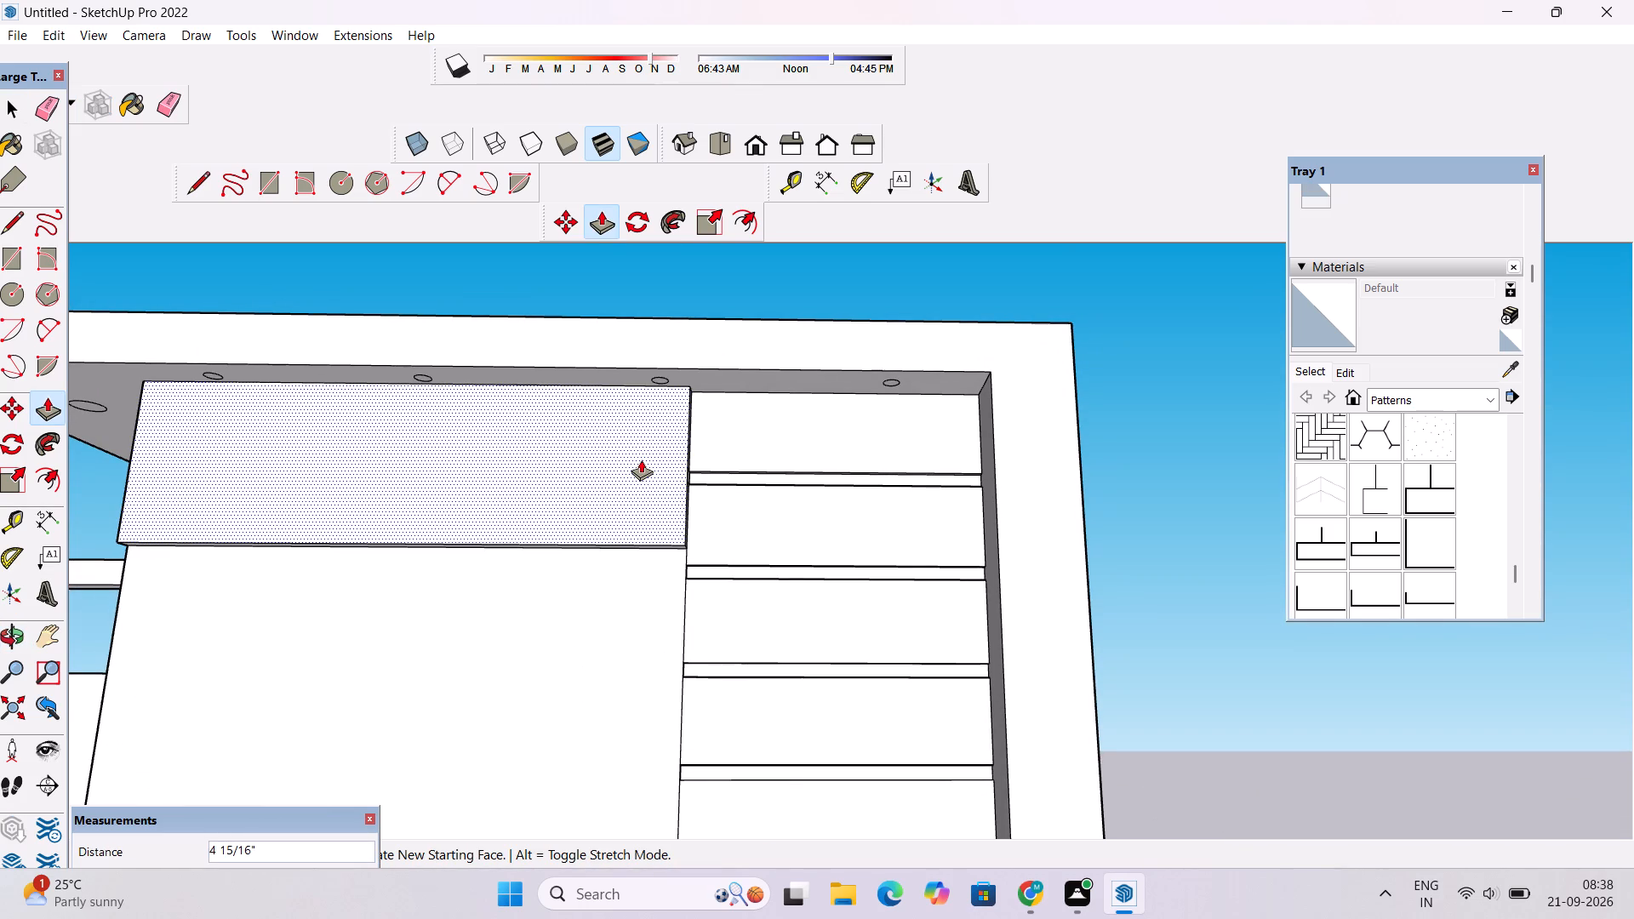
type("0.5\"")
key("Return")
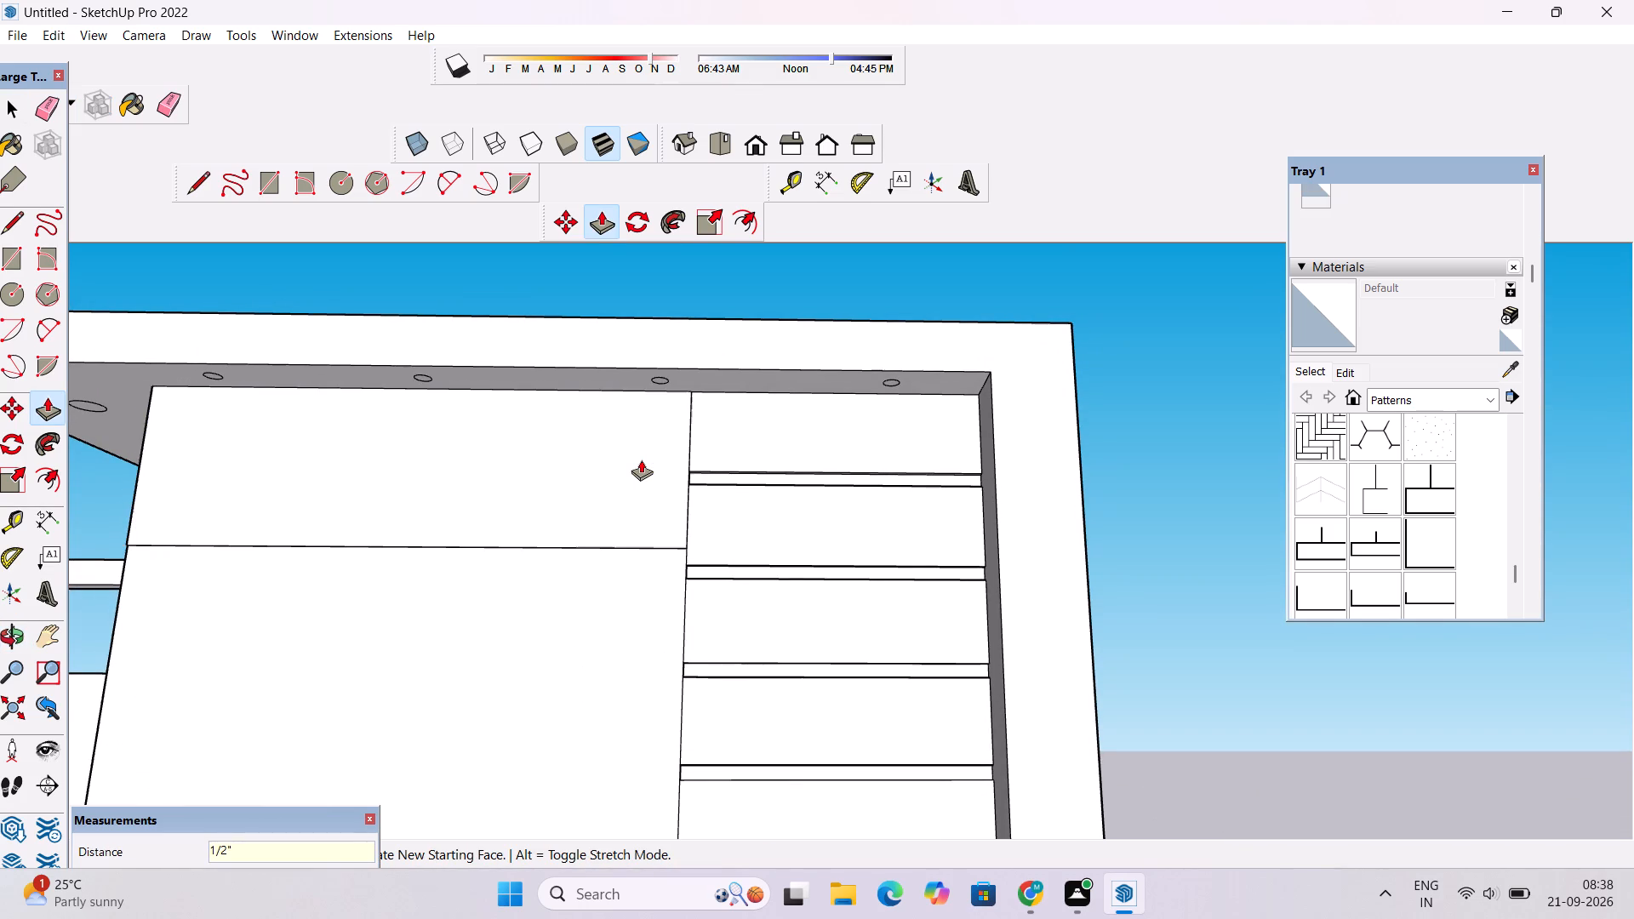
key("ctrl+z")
Pull the top band of the tower's front wall out by 1" with Push/Pull.
left_click(641, 459)
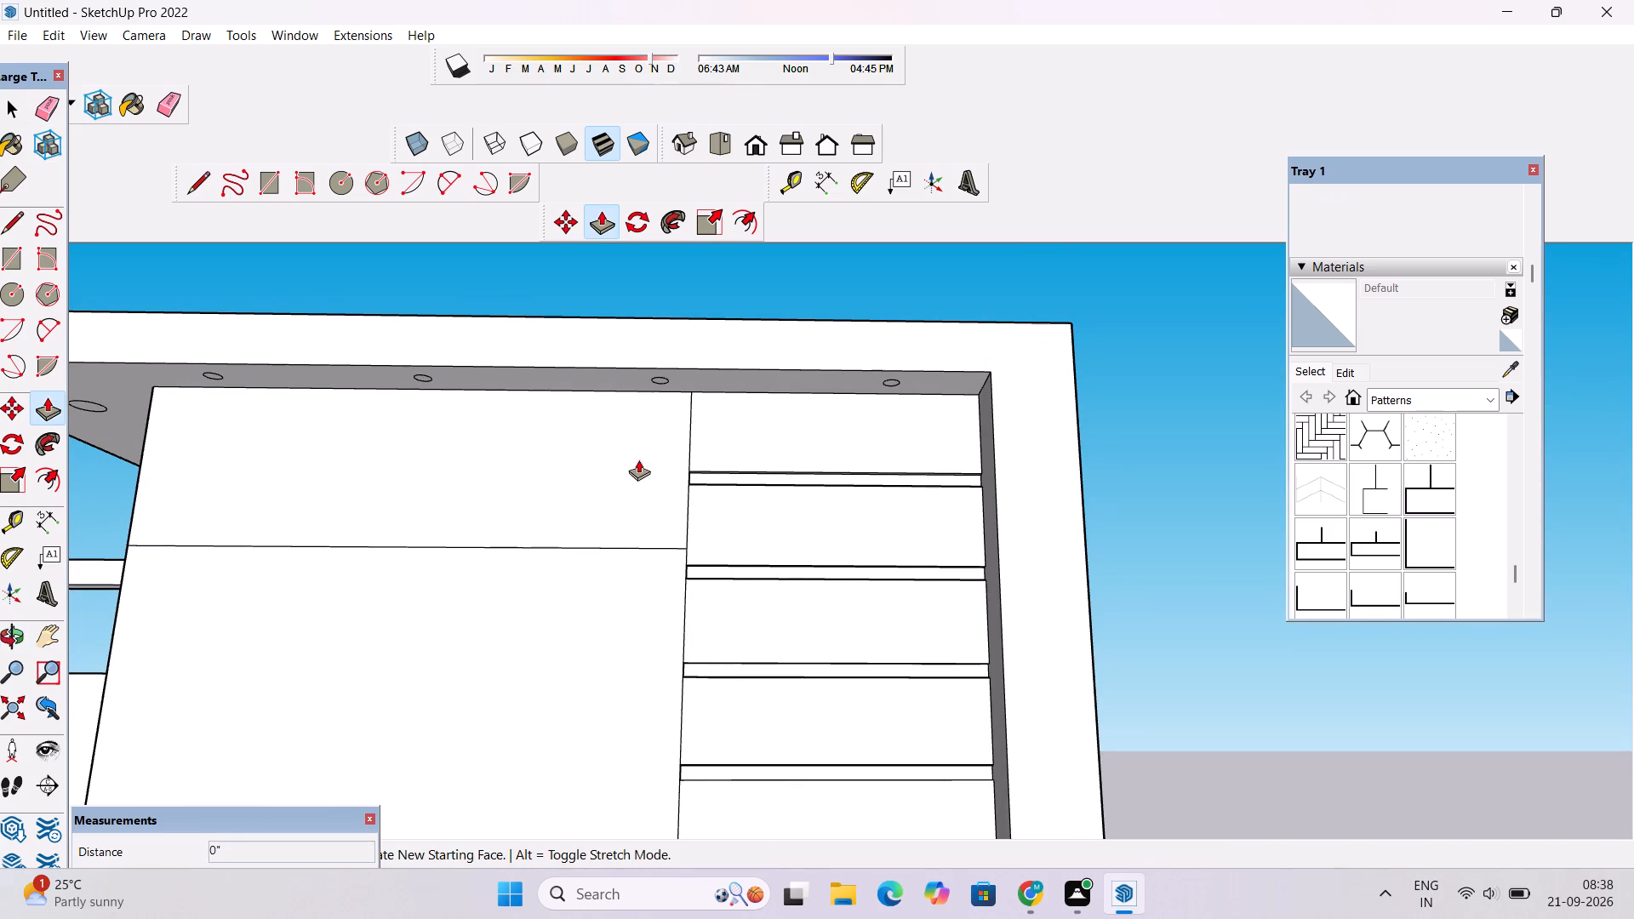
type("1\"")
key("Return")
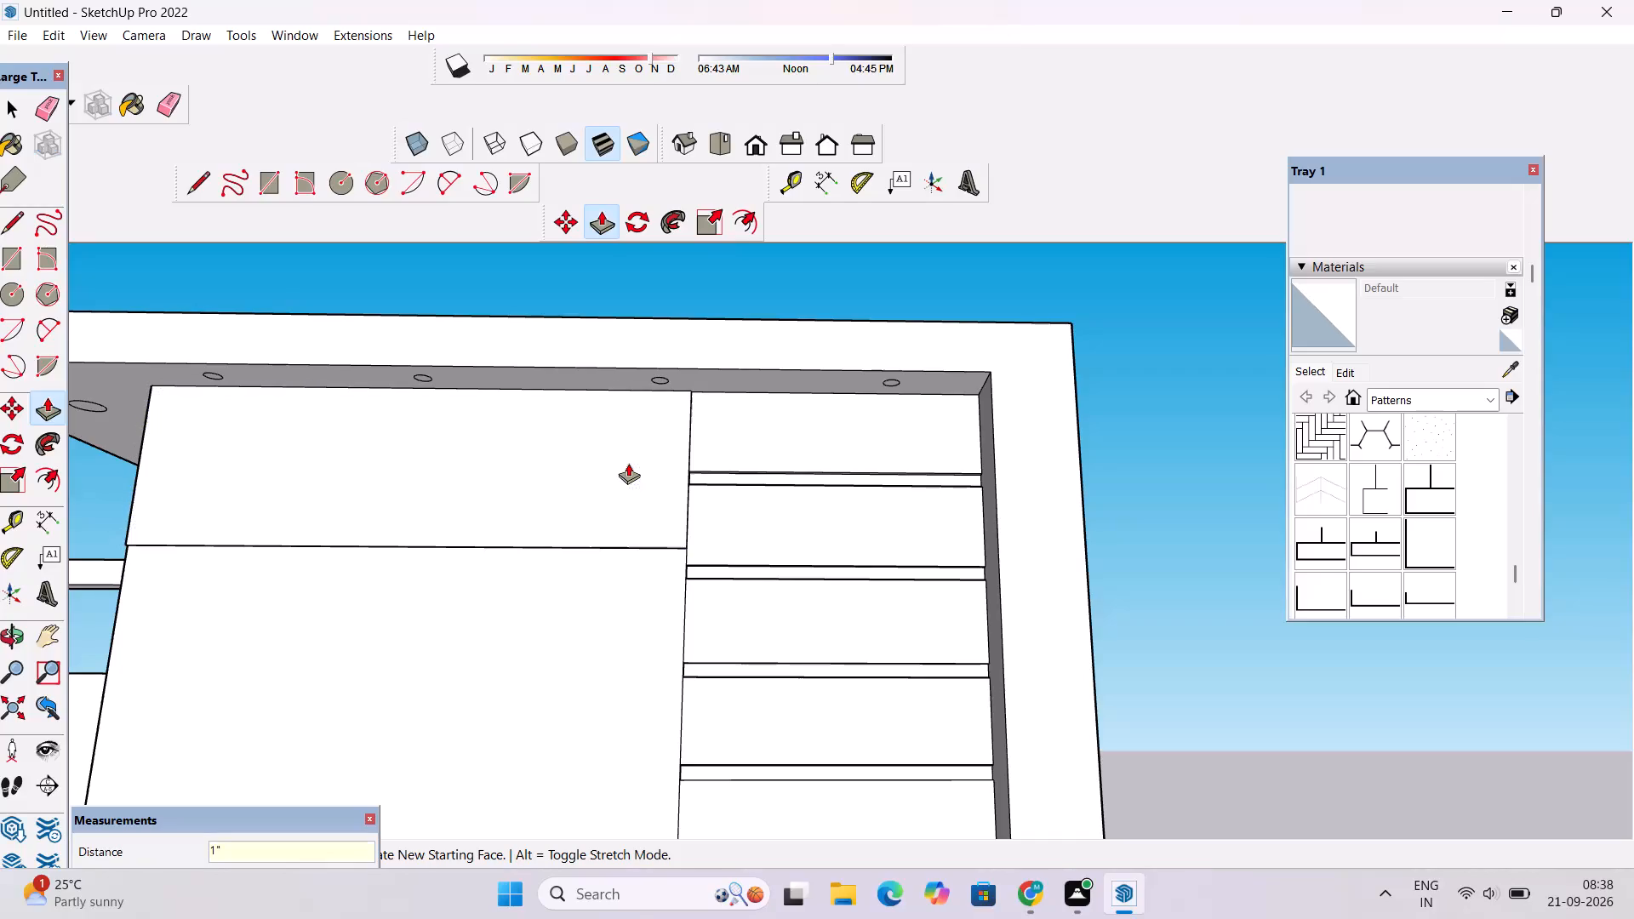
Examine the tower's raised top band from below and in relation to the whole front elevation.
key("o")
scroll(627, 463, "down", 6)
left_click_drag(329, 665, 660, 395)
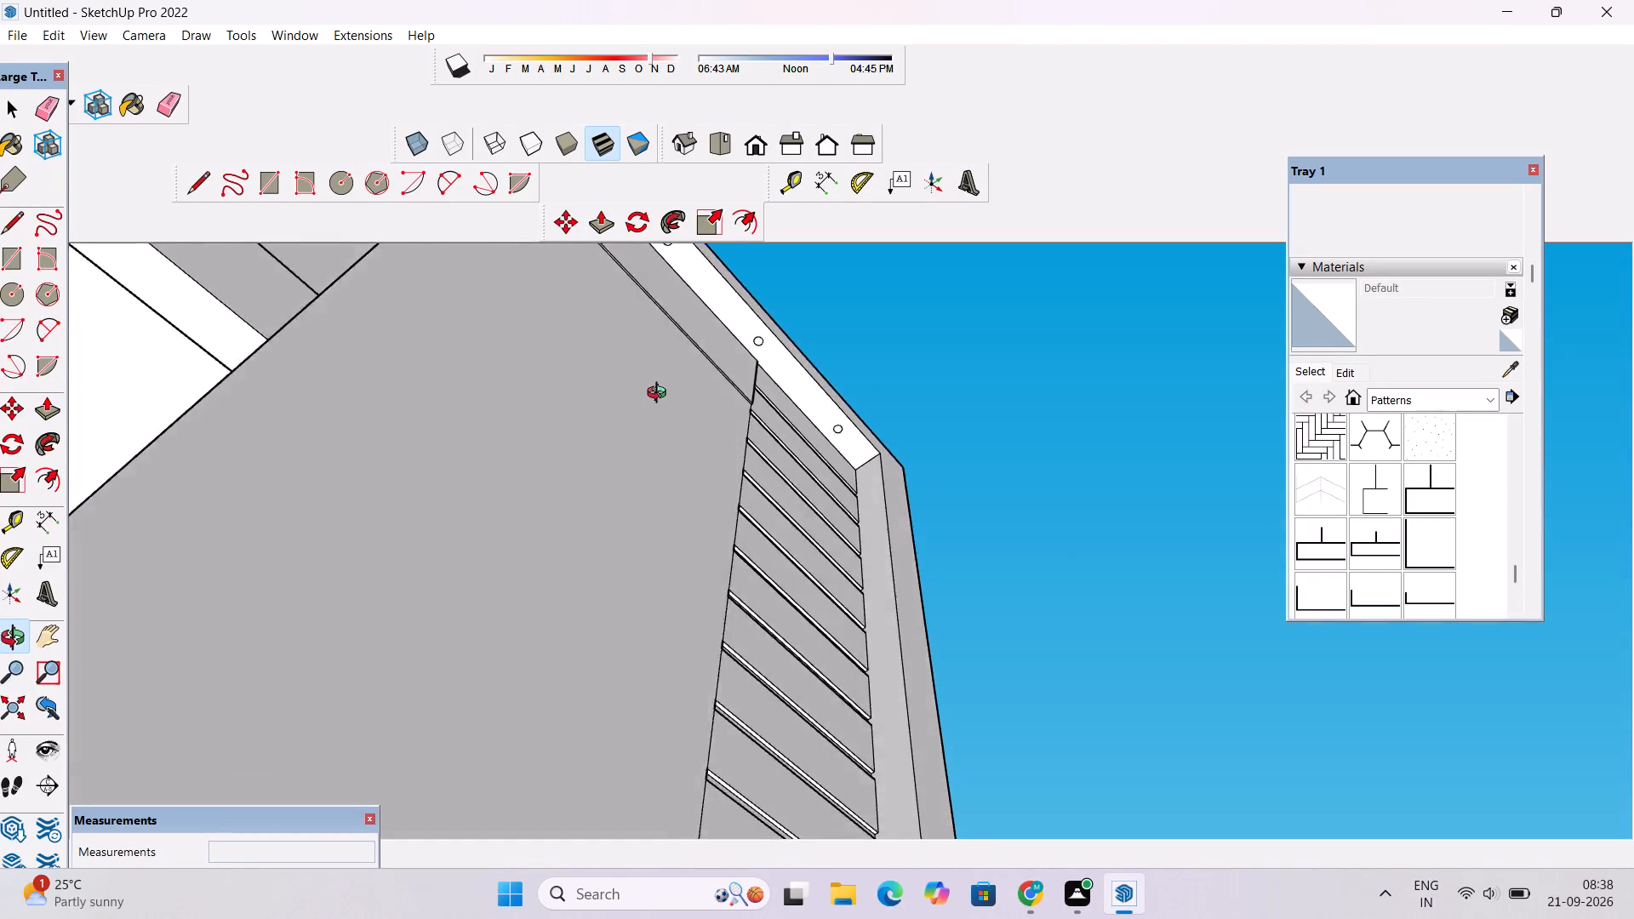
left_click_drag(660, 395, 633, 502)
scroll(618, 455, "down", 3)
left_click_drag(646, 424, 592, 491)
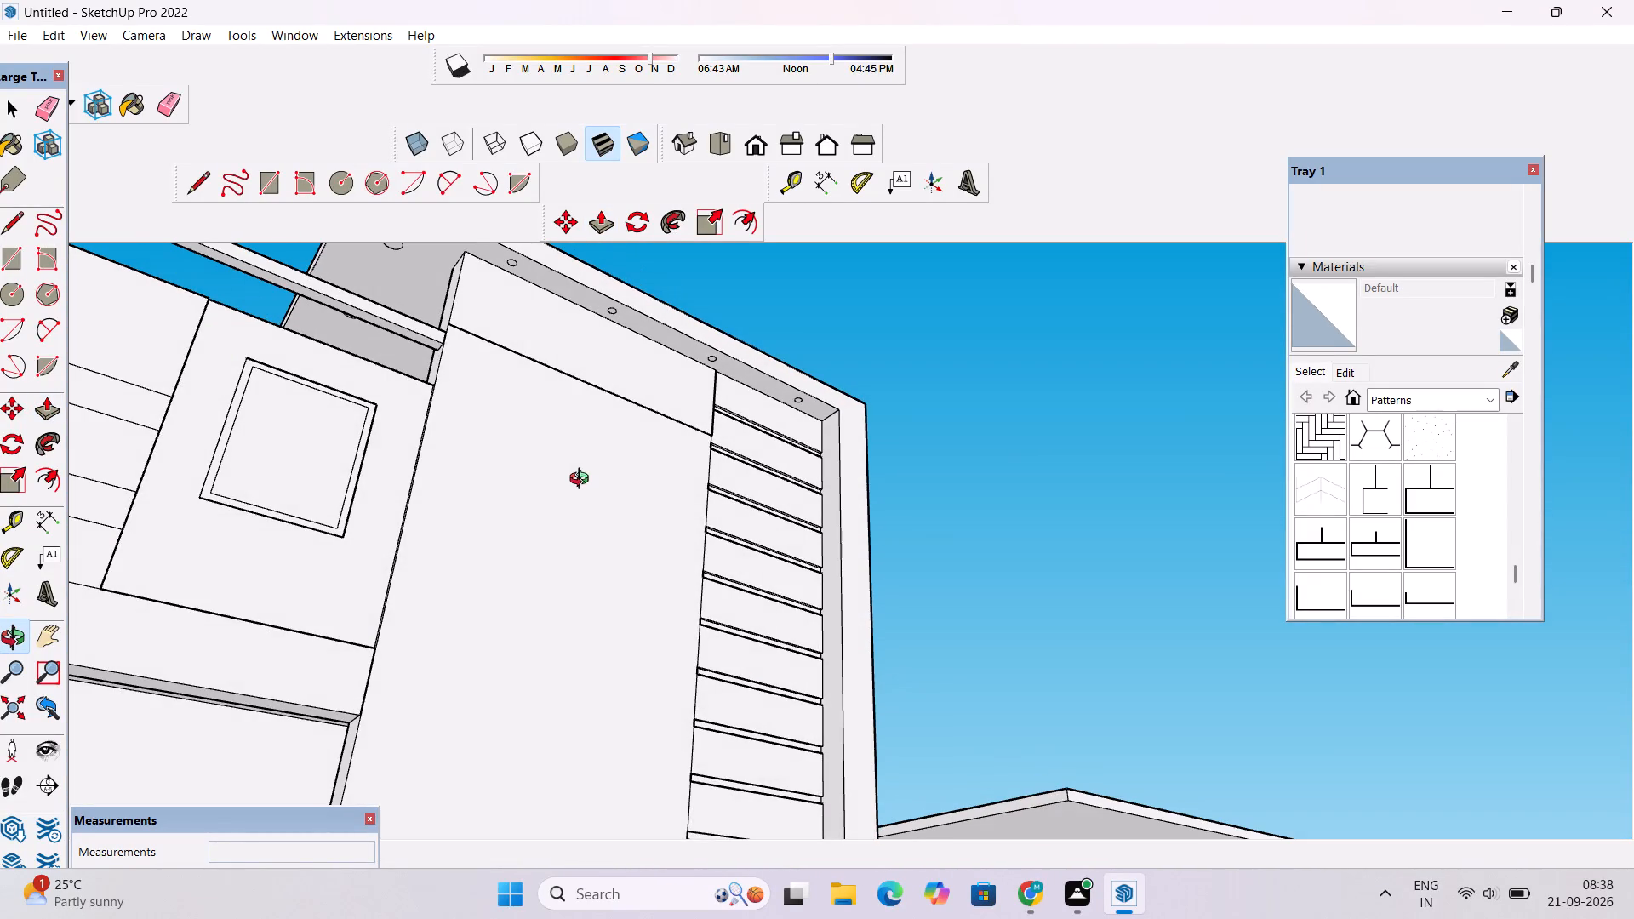
scroll(567, 482, "down", 3)
left_click_drag(577, 467, 548, 511)
scroll(547, 512, "down", 4)
left_click_drag(533, 539, 510, 430, "shift")
scroll(510, 430, "down", 2)
left_click_drag(547, 444, 514, 522)
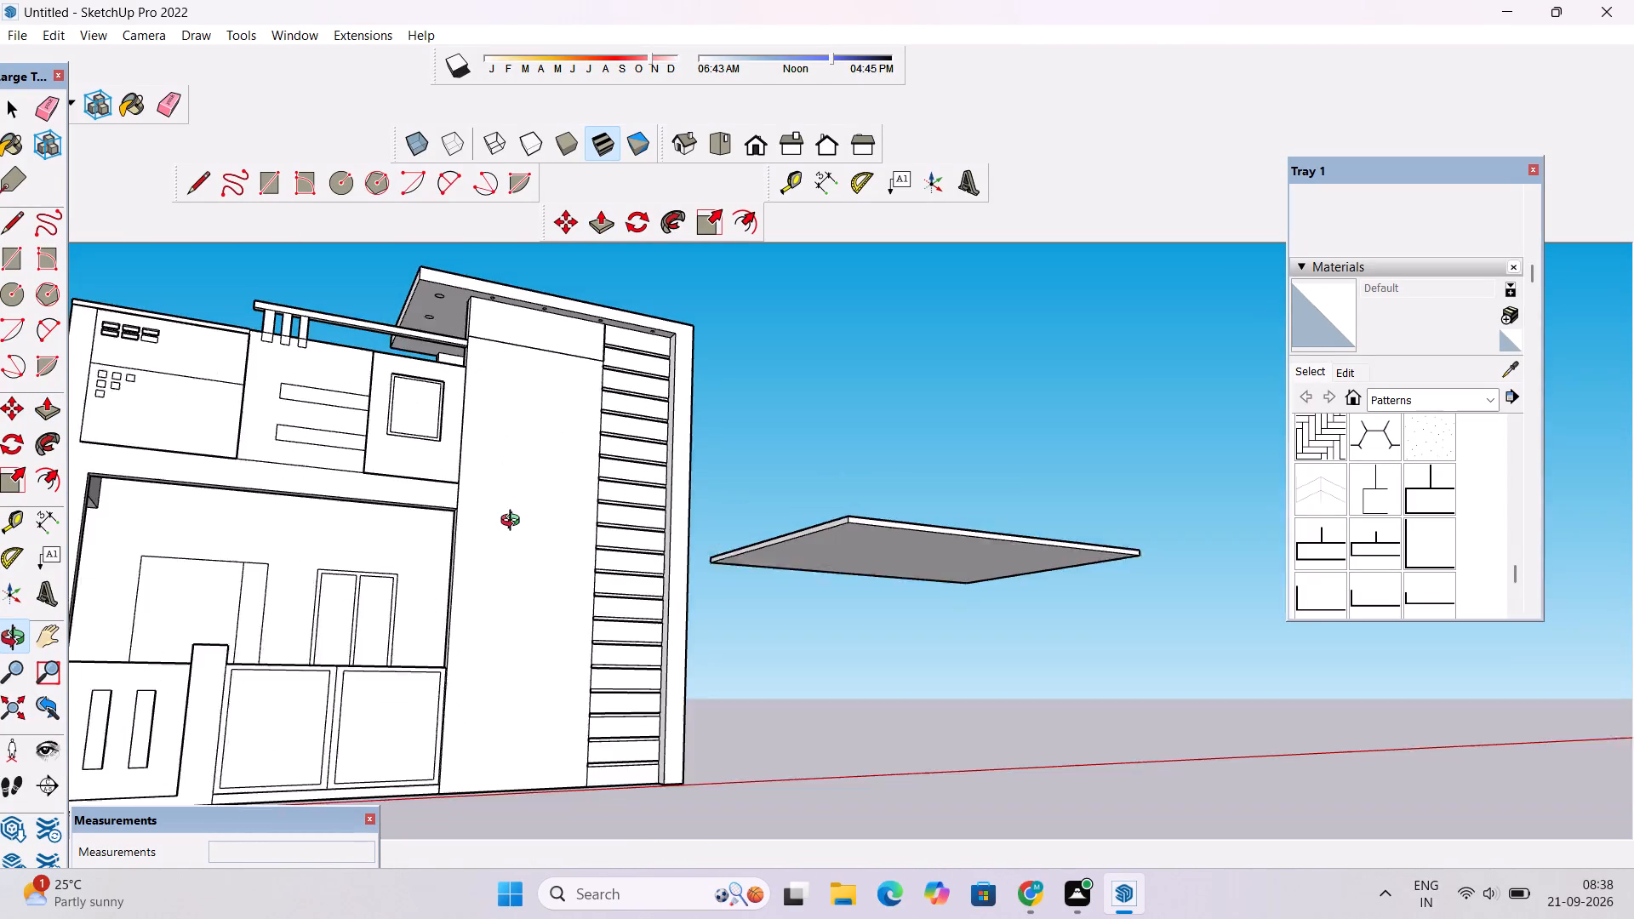
left_click_drag(514, 522, 514, 524)
left_click_drag(547, 564, 555, 504, "shift")
left_click_drag(556, 502, 512, 533)
scroll(1361, 525, "down", 1)
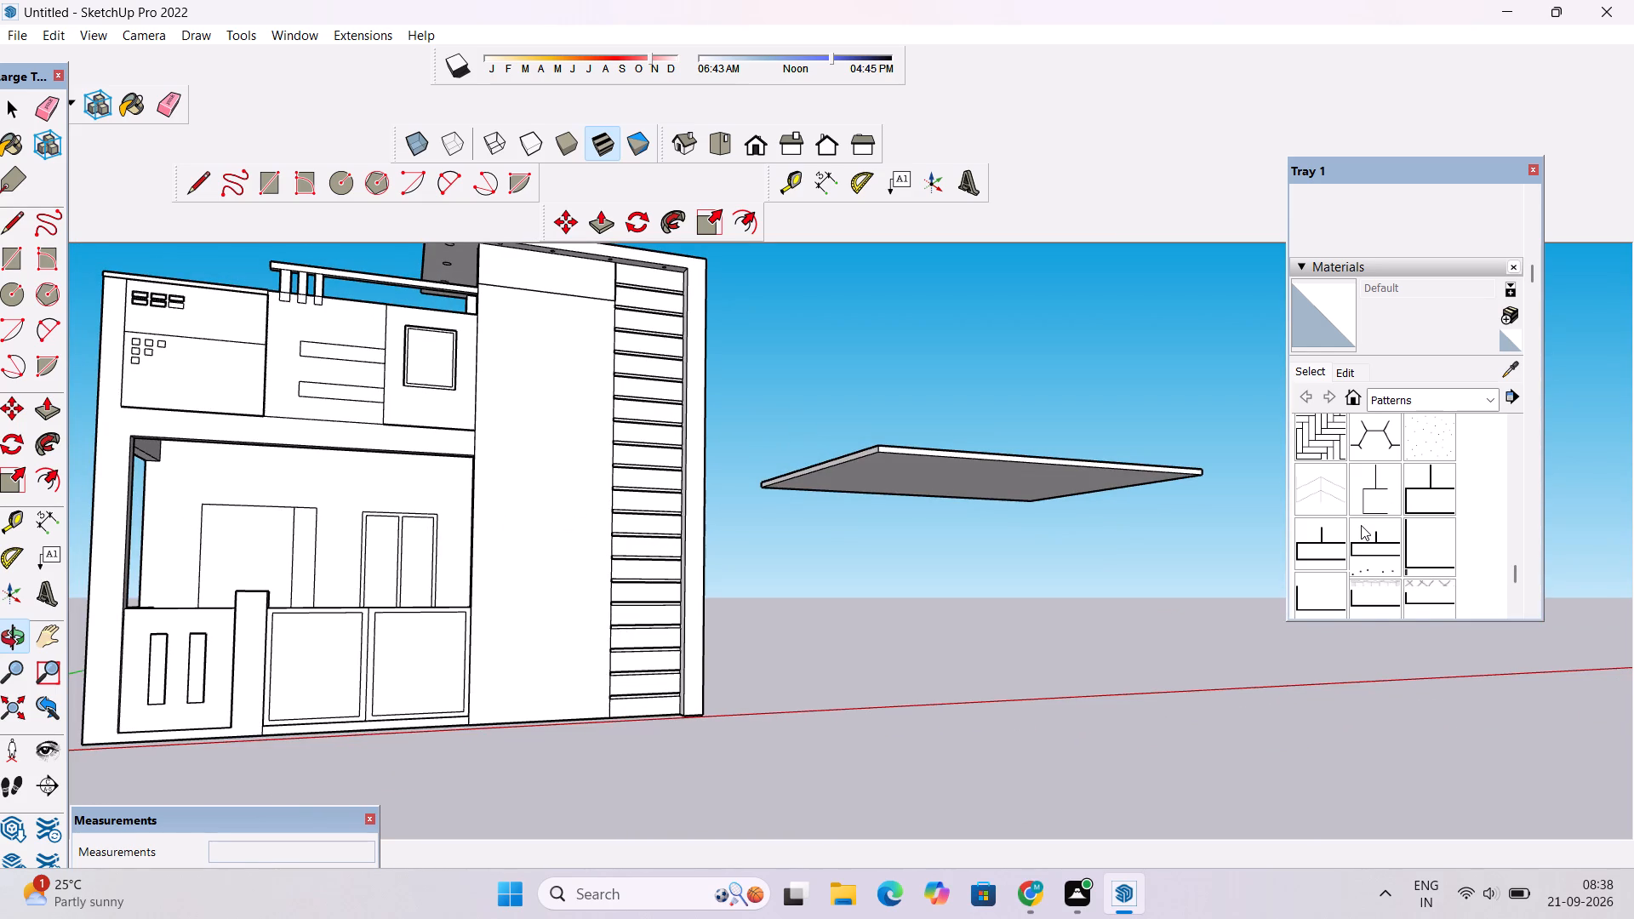
Paint the tower's front wall below the top band with the Brick Common Face material from the Patterns collection.
scroll(1355, 493, "down", 2)
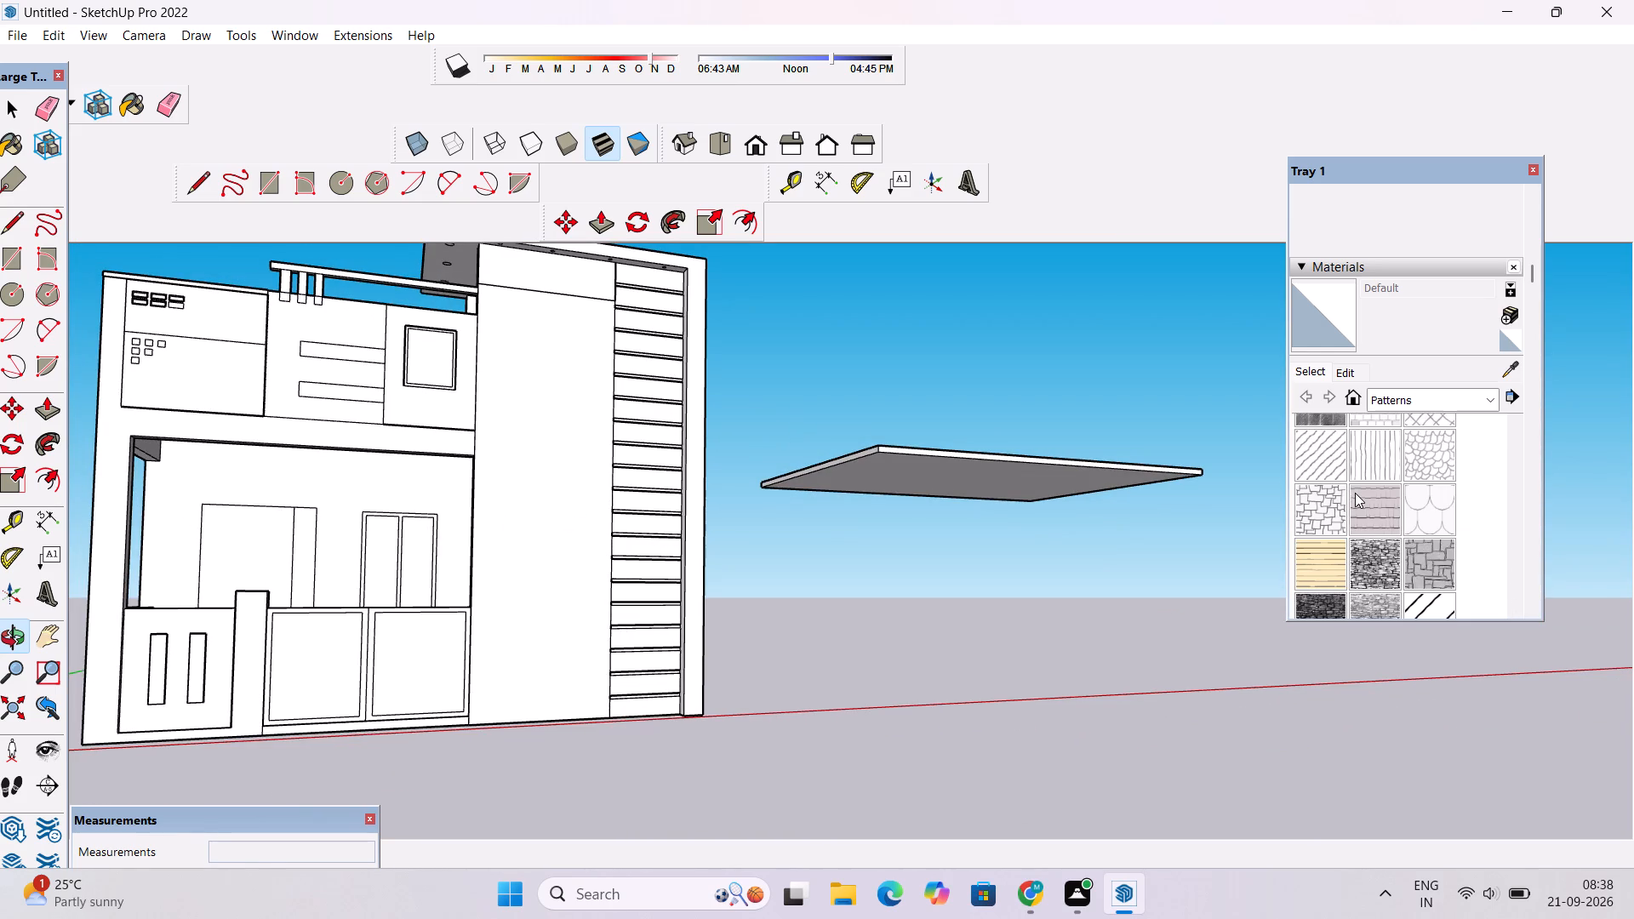
scroll(1351, 518, "down", 2)
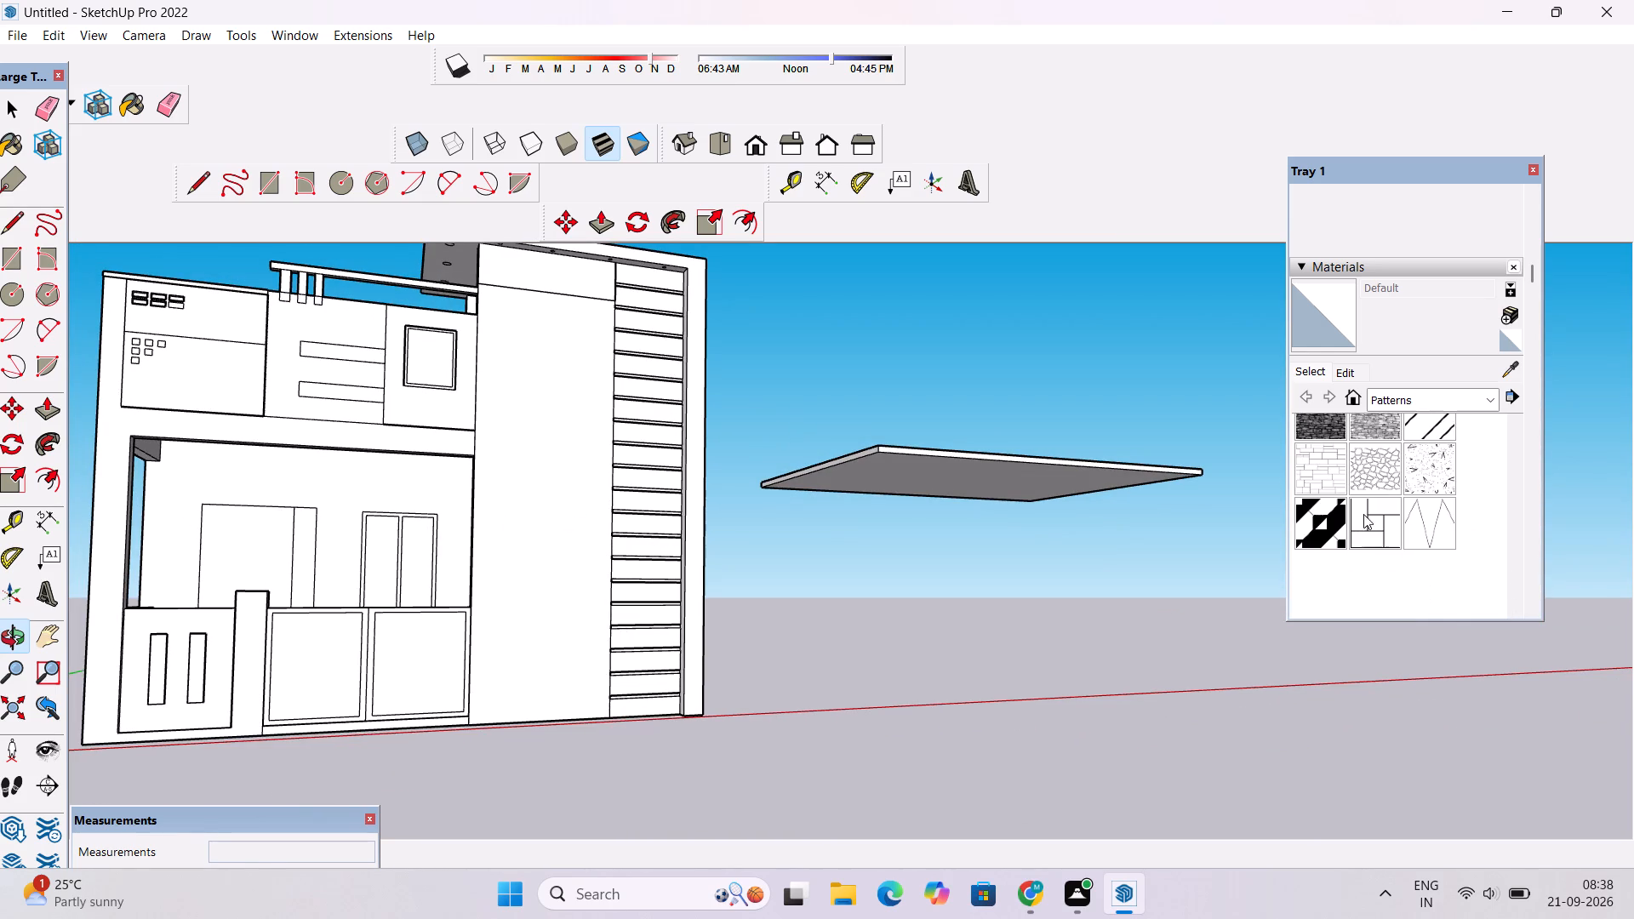
scroll(1374, 515, "up", 5)
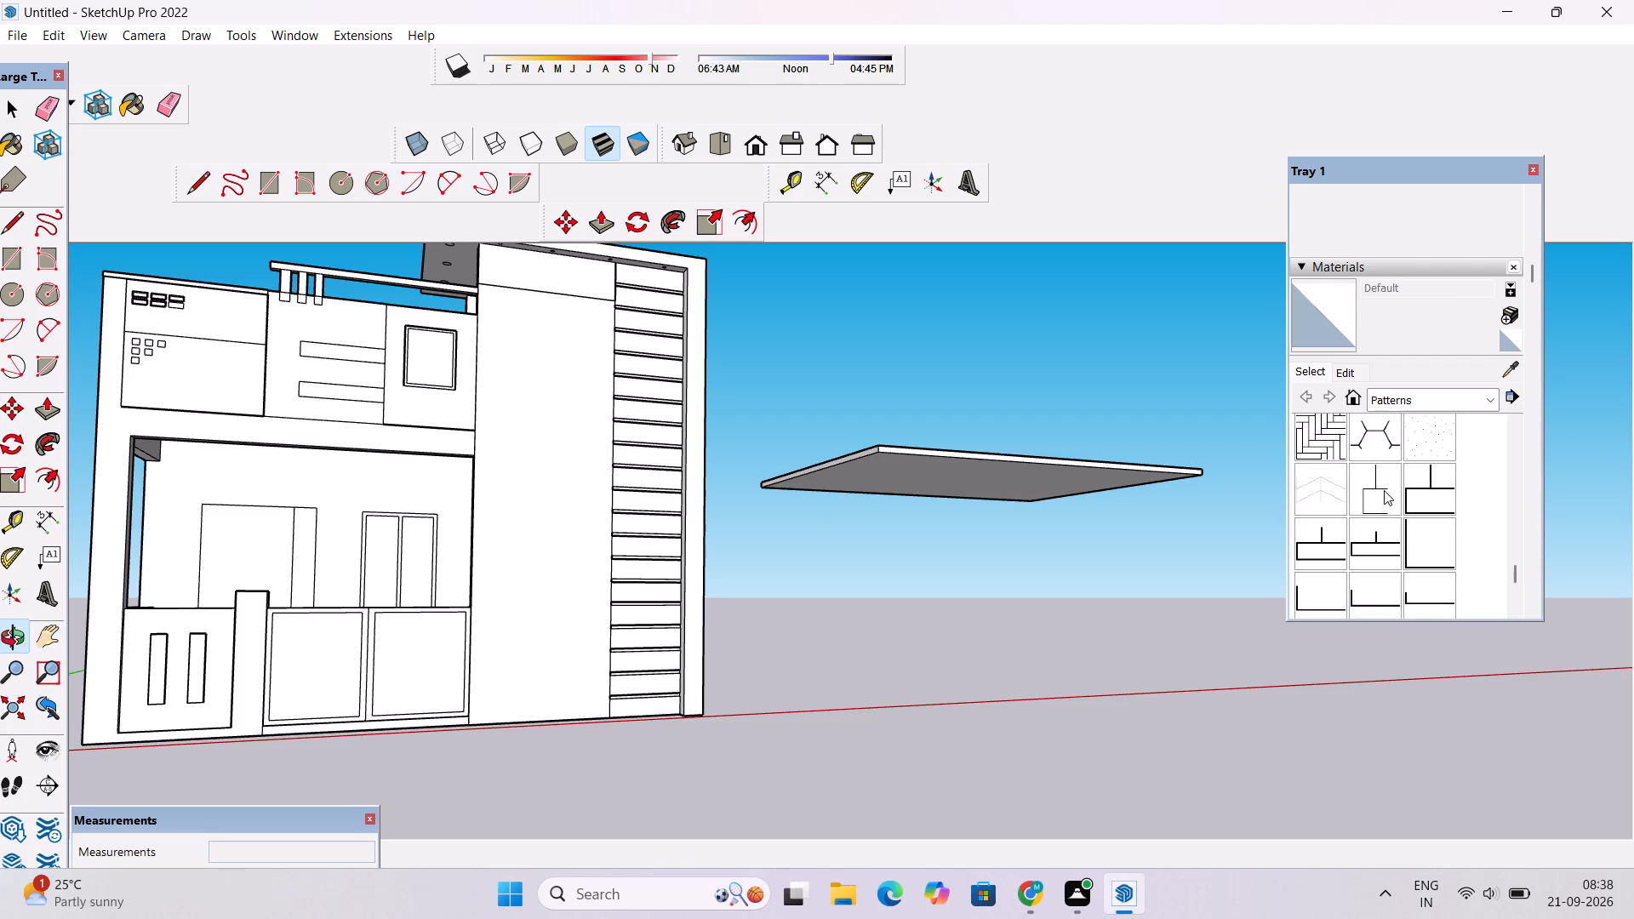
scroll(1384, 490, "up", 2)
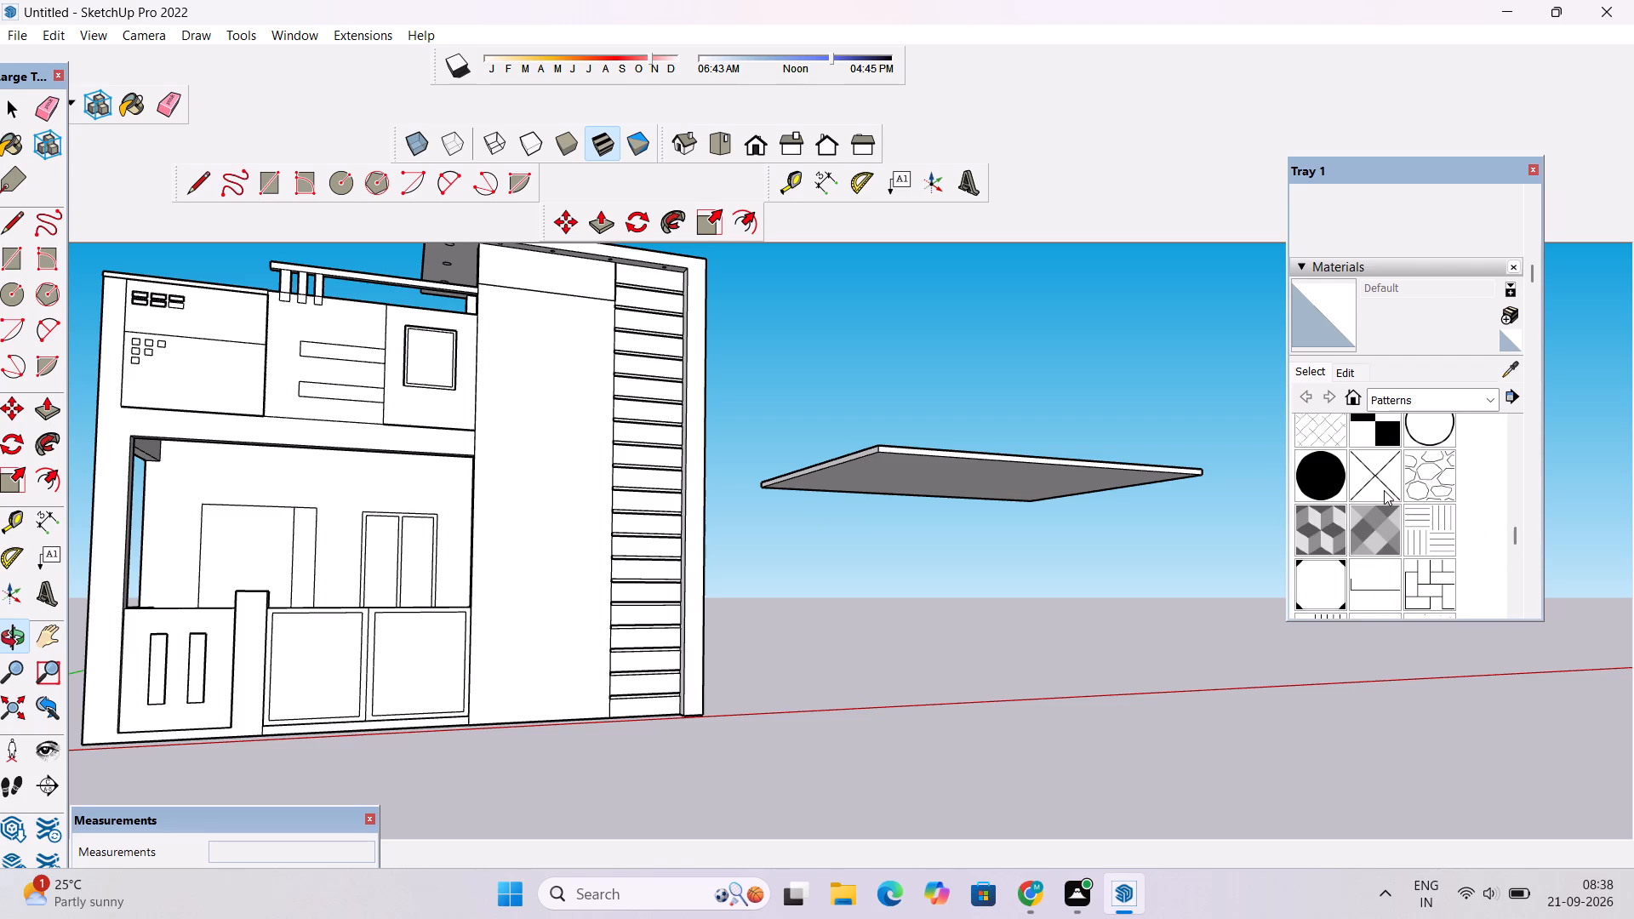
scroll(1384, 490, "up", 2)
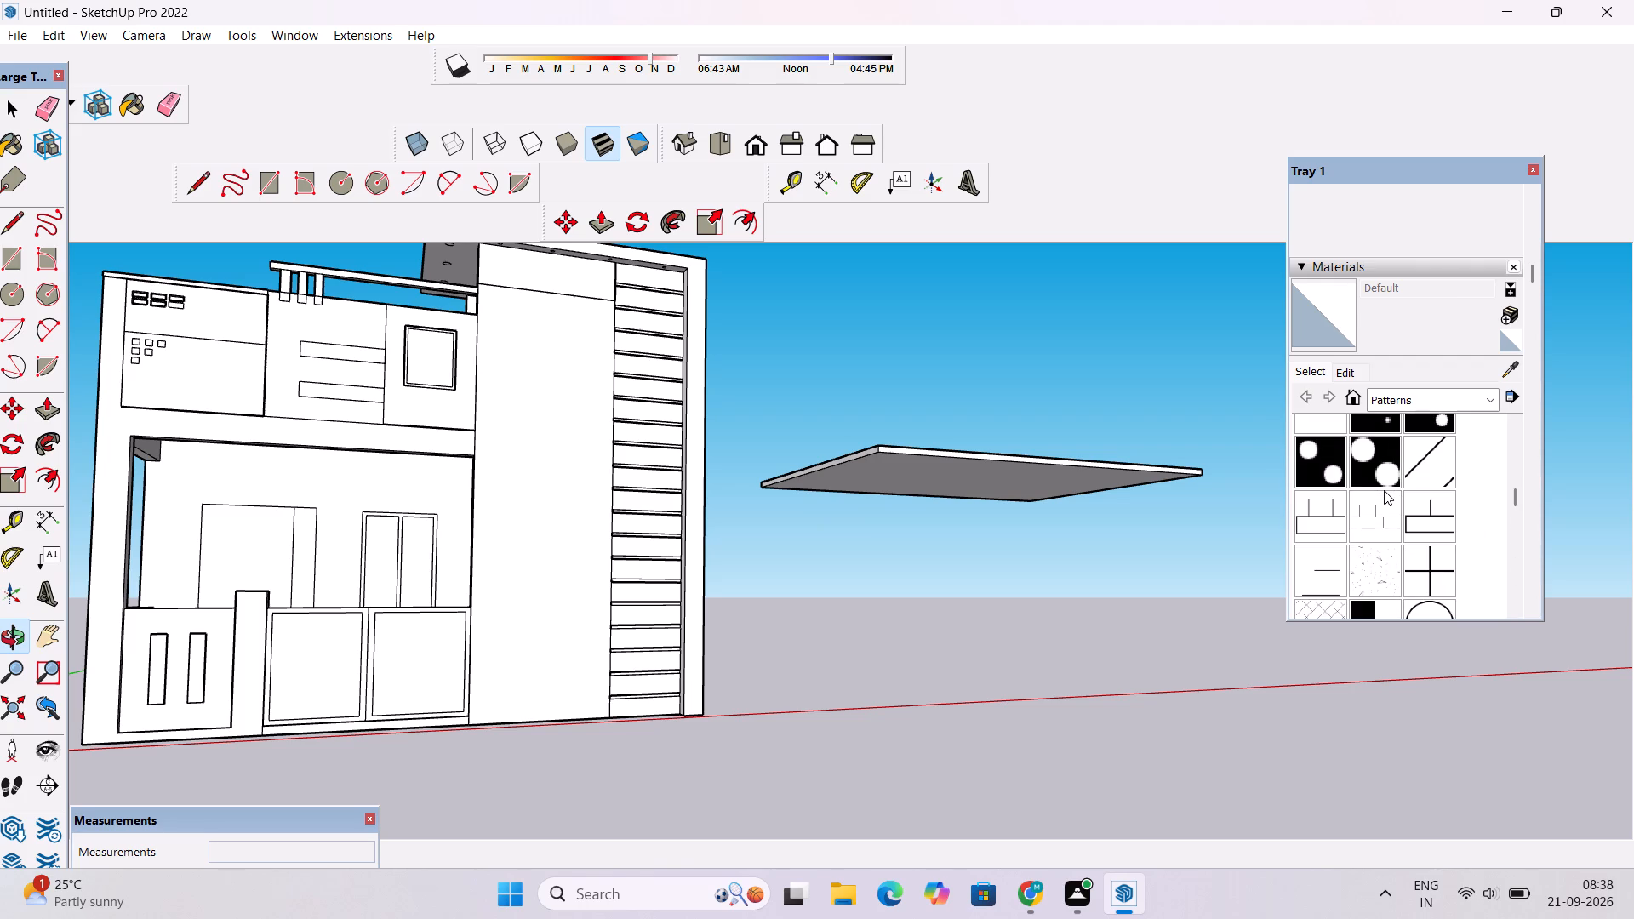
left_click(1437, 470)
left_click(548, 458)
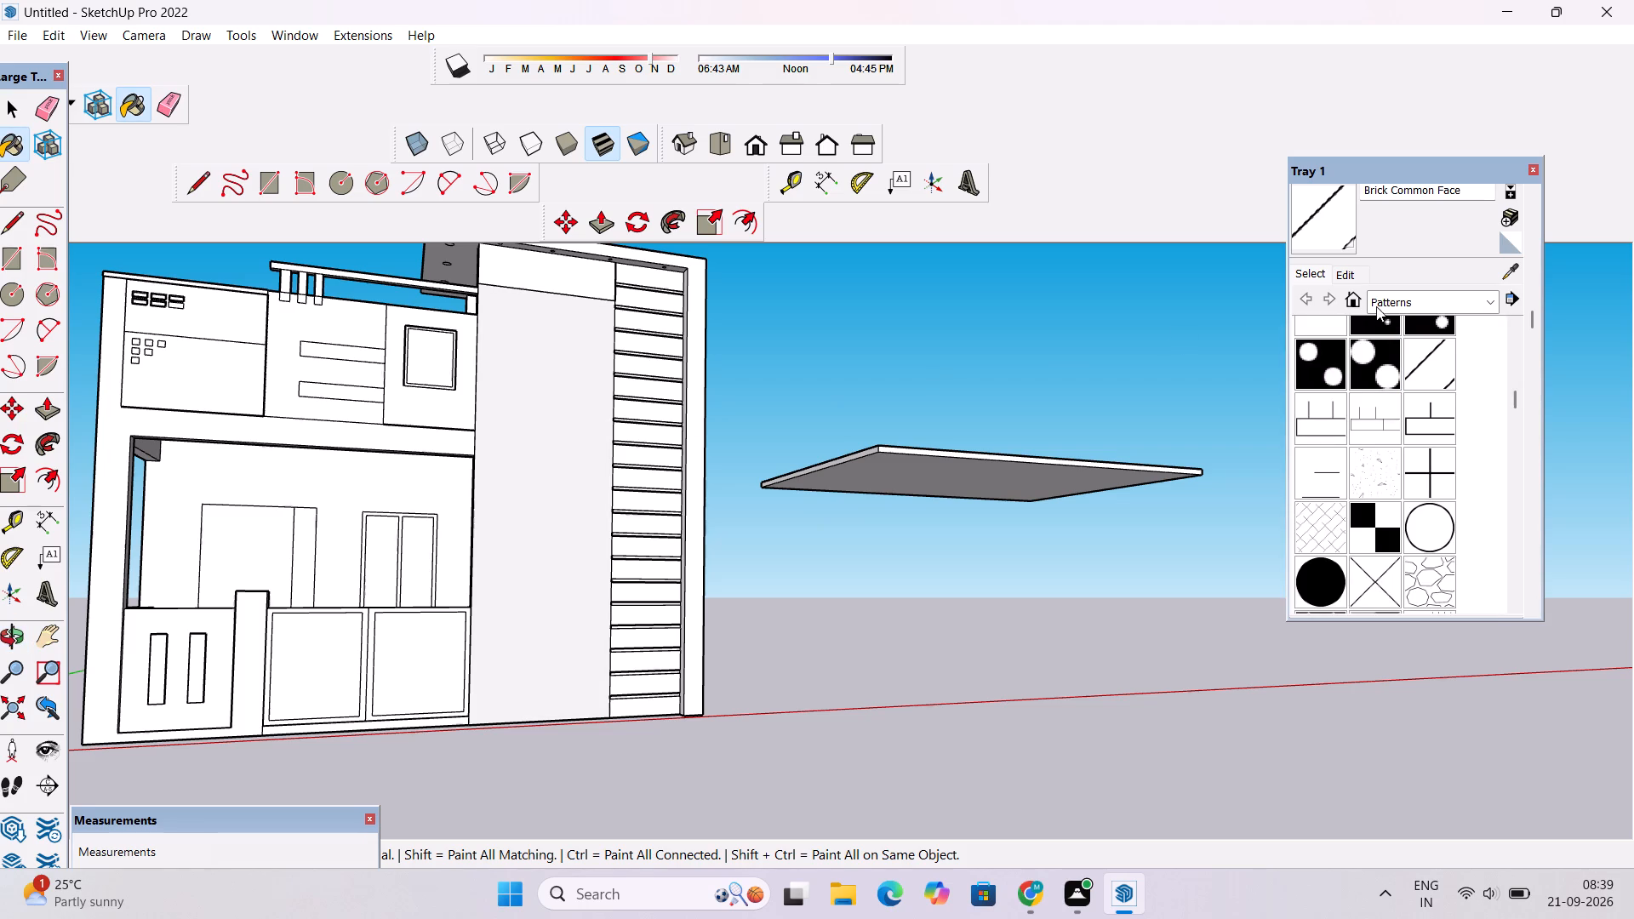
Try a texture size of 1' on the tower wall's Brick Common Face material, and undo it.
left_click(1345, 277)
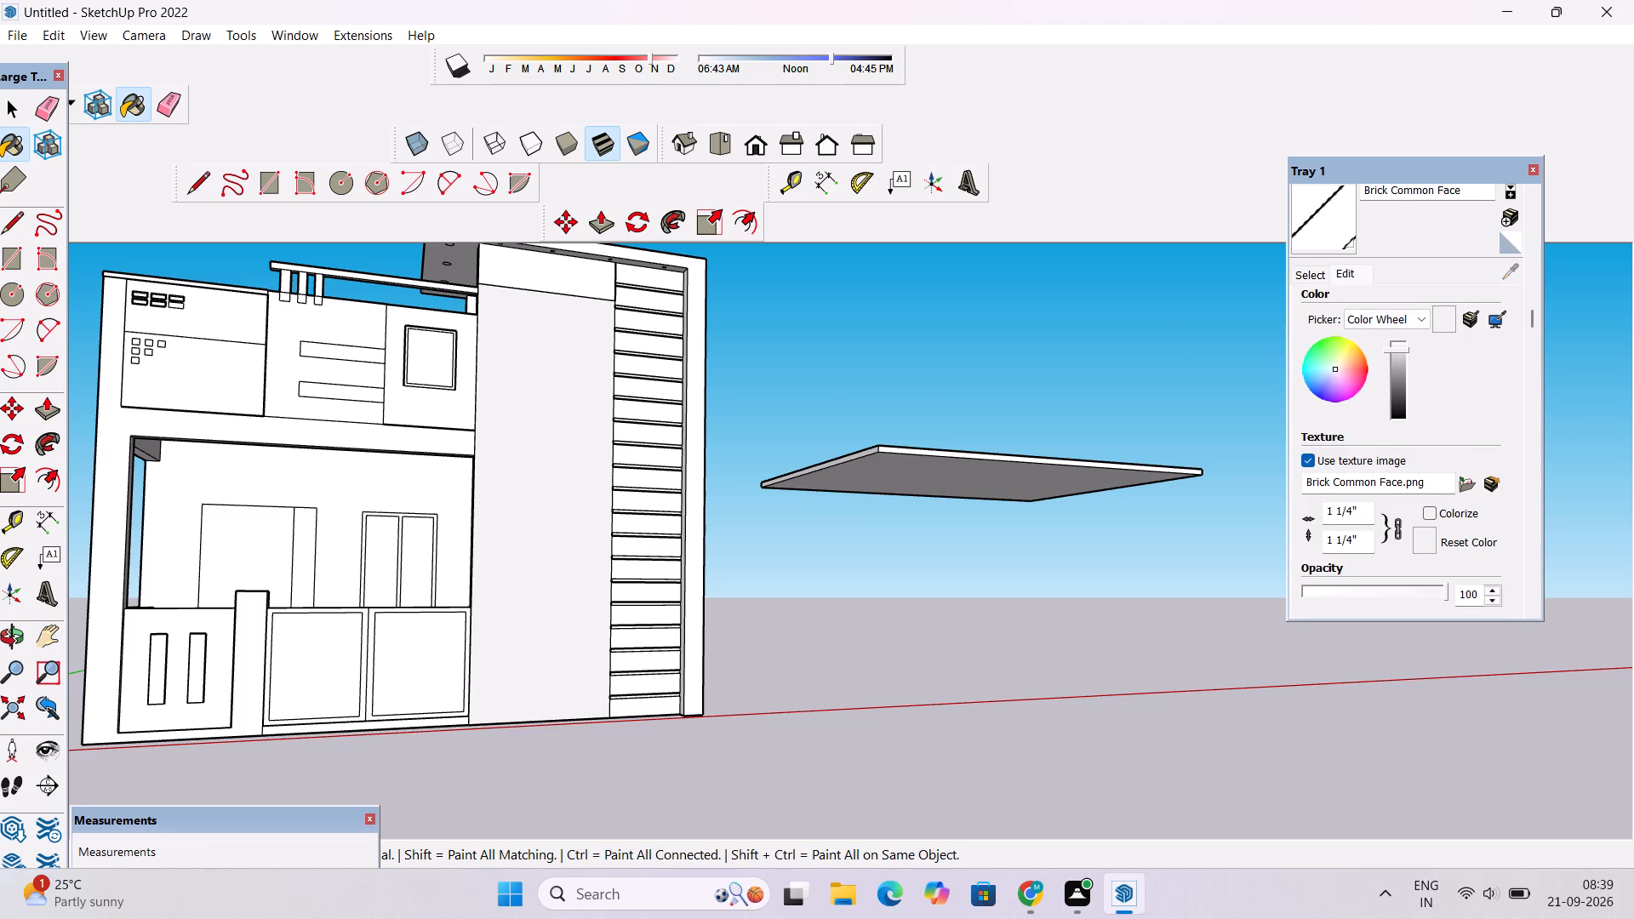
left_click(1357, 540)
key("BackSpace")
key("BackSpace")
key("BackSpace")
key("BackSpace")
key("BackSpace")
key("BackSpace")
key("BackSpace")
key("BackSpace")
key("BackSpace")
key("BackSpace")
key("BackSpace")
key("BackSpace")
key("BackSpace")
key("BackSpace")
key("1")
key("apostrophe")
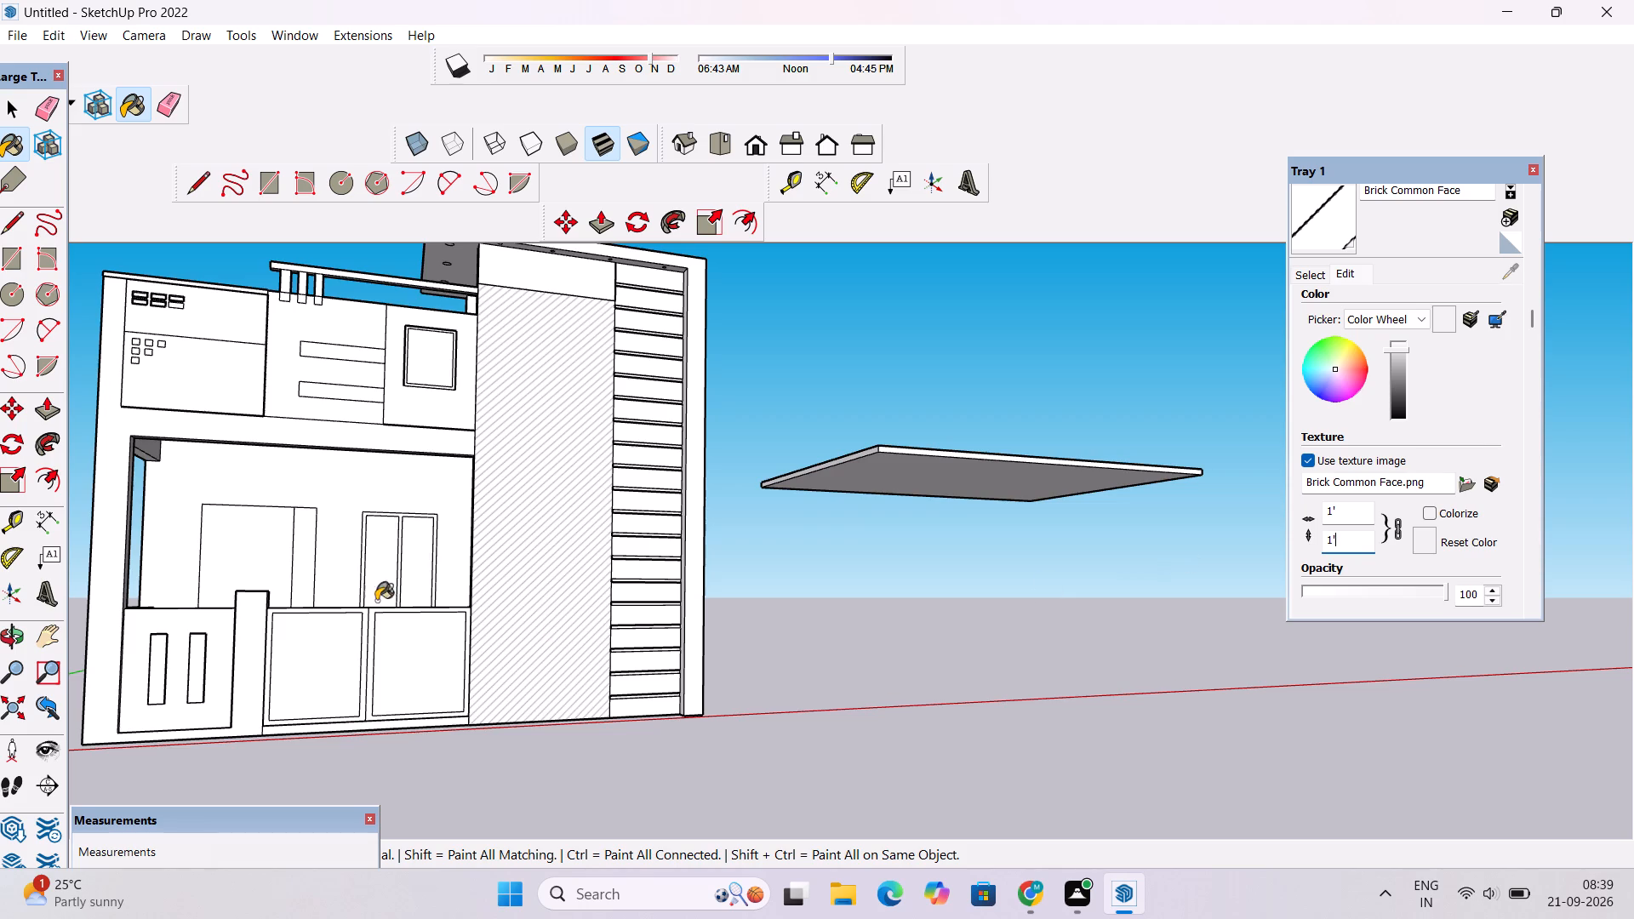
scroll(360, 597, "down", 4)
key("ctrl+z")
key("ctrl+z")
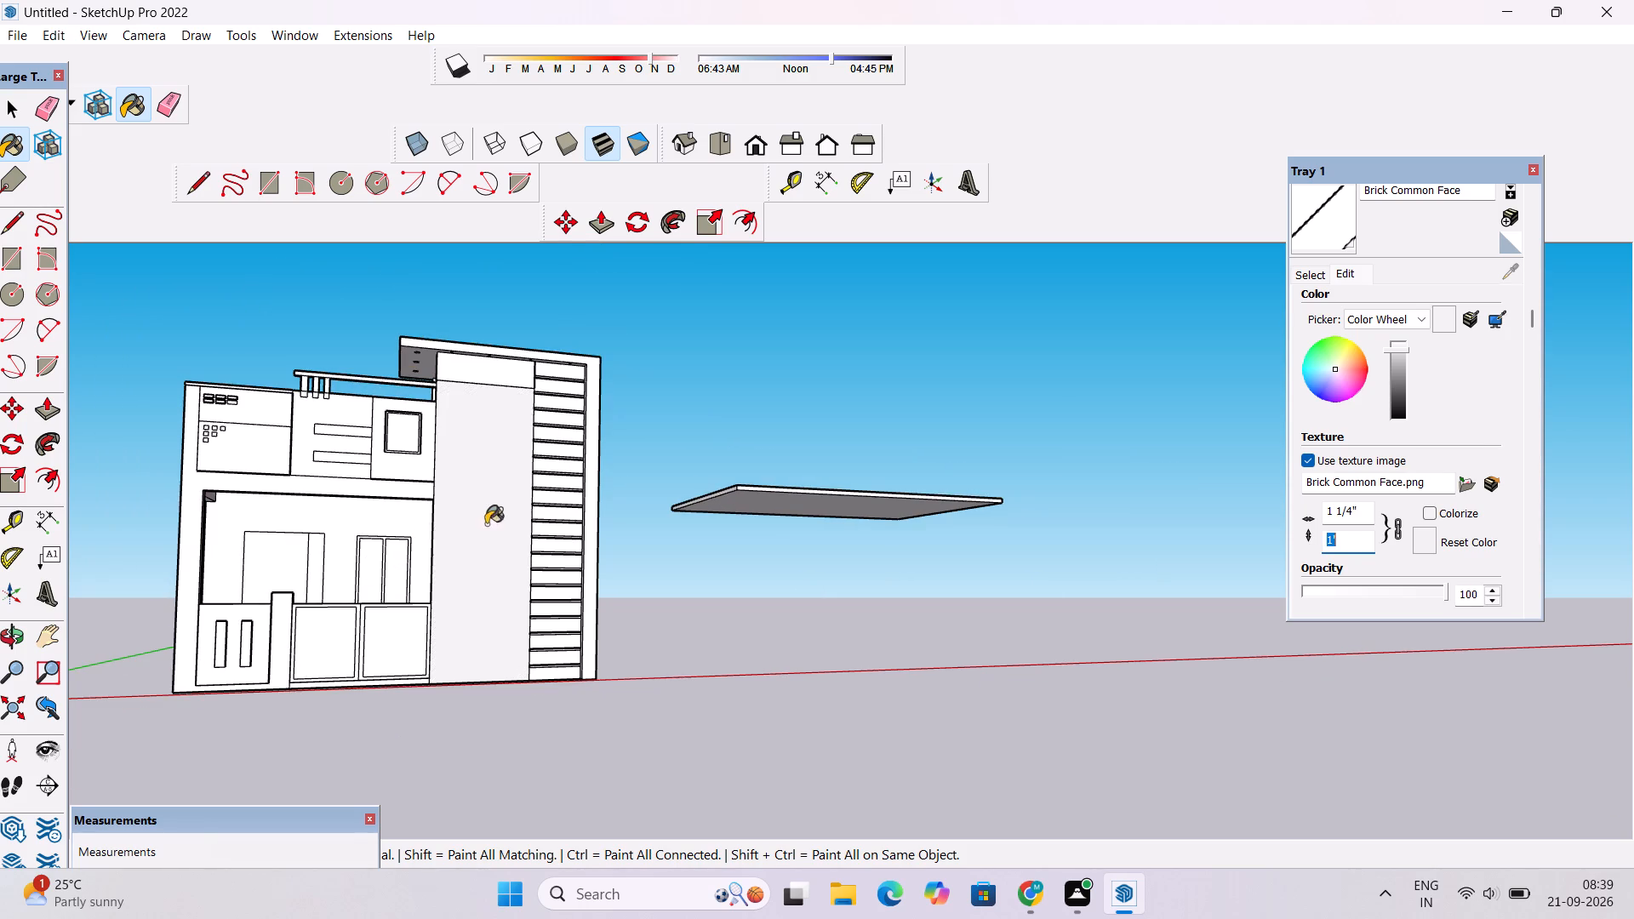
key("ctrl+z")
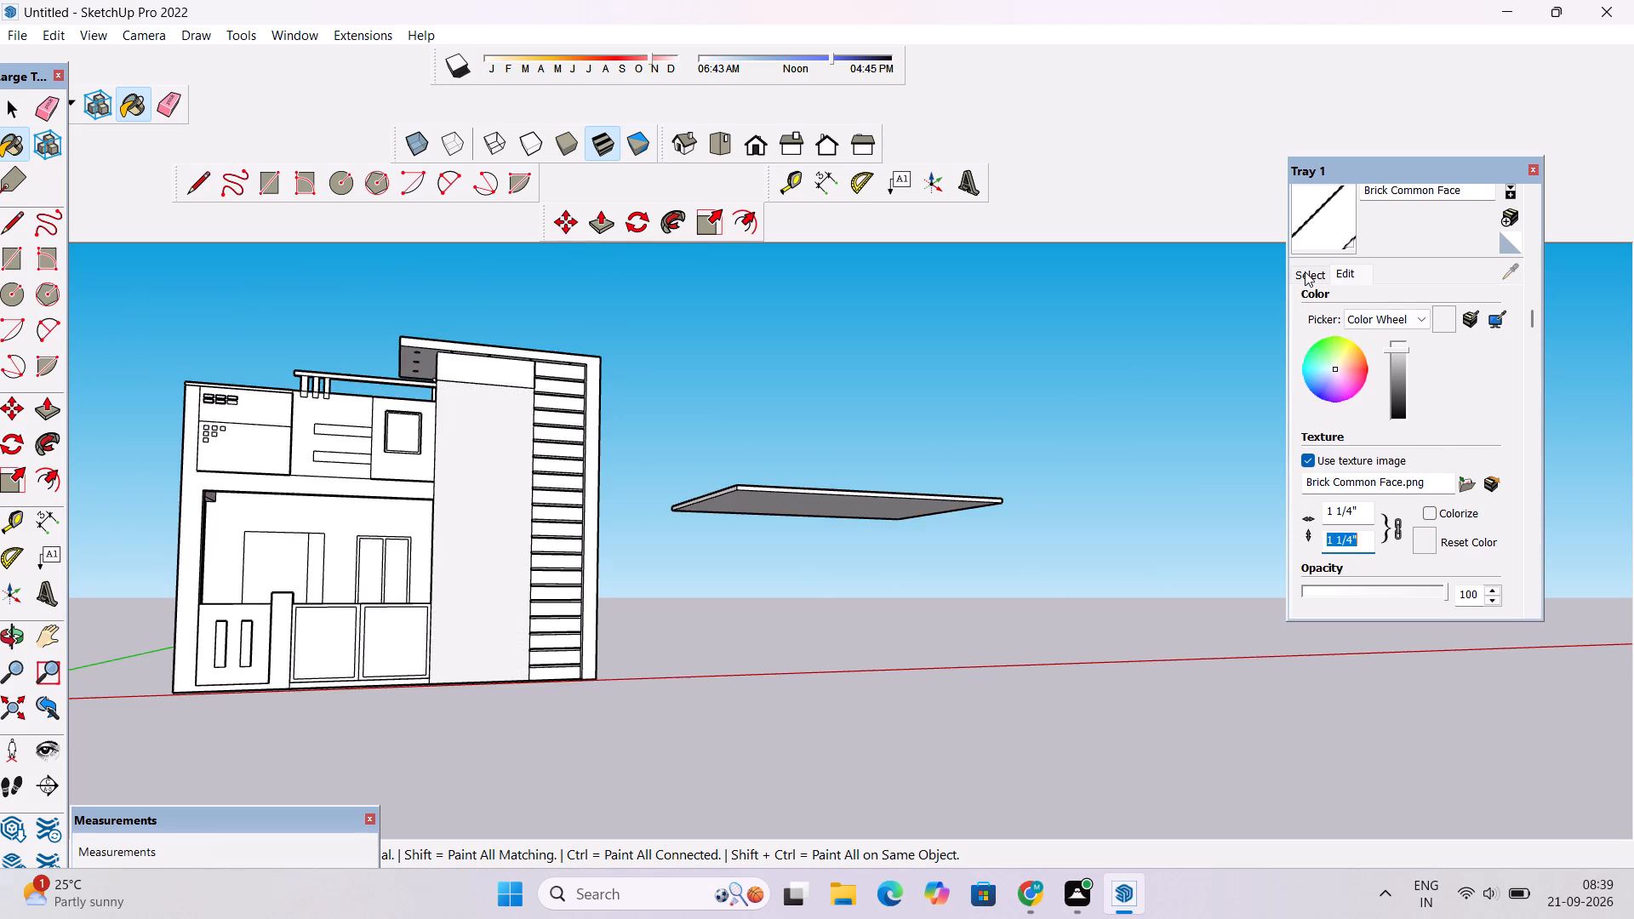
Paint the tower's front wall below the top band with the Herringbone 4x1 material from the Patterns collection.
left_click(1305, 271)
scroll(1348, 449, "down", 2)
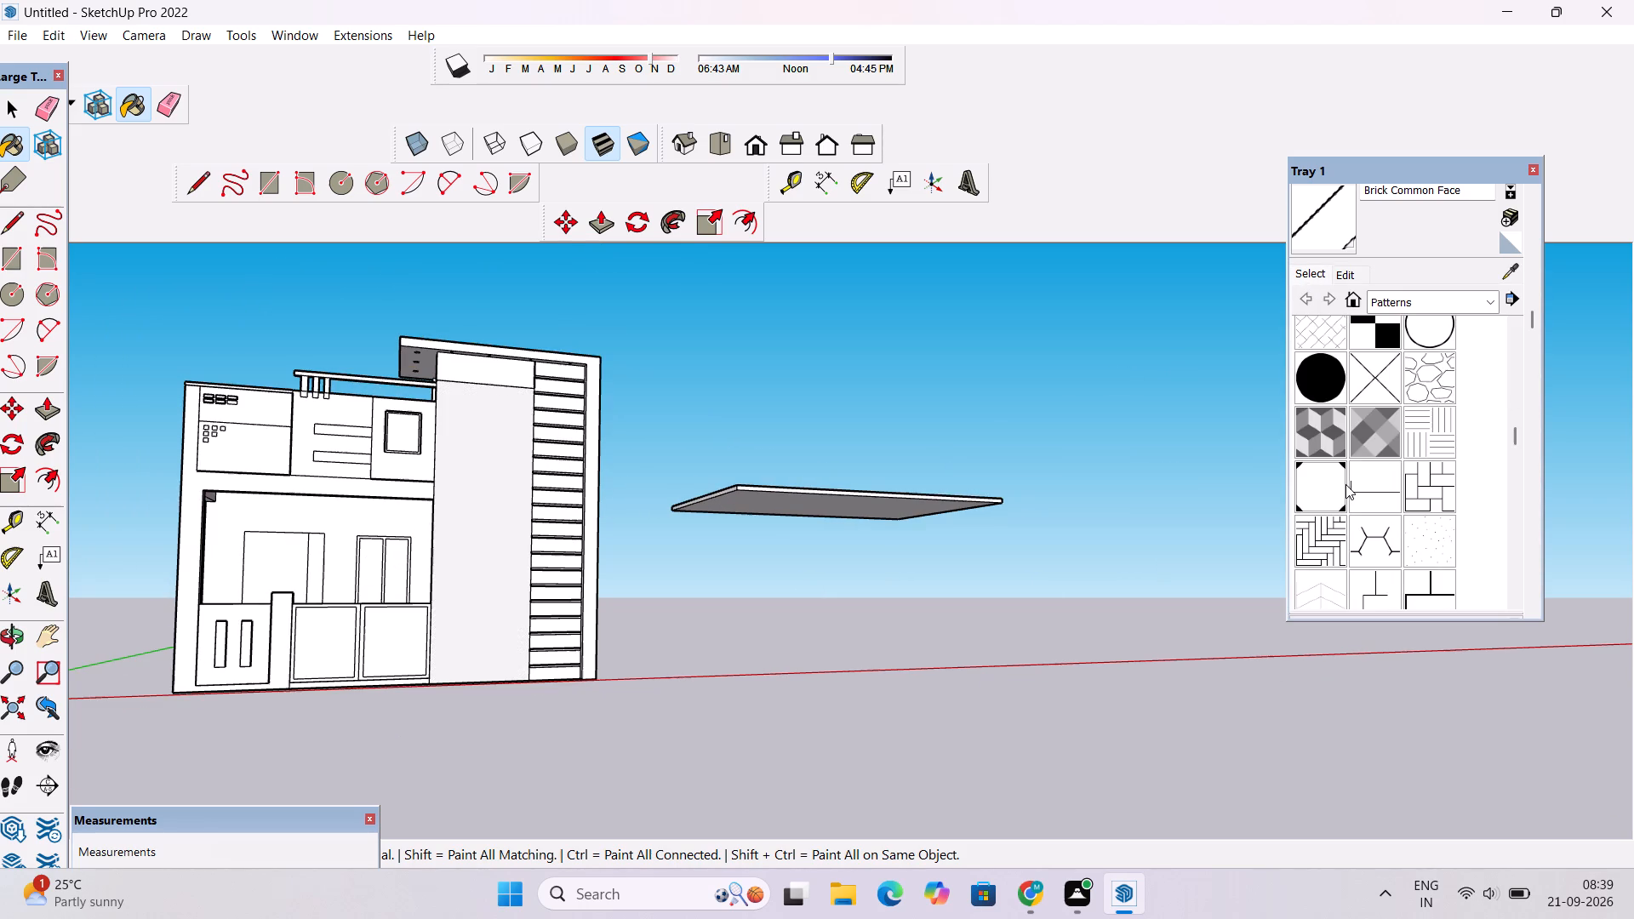
scroll(1354, 516, "down", 1)
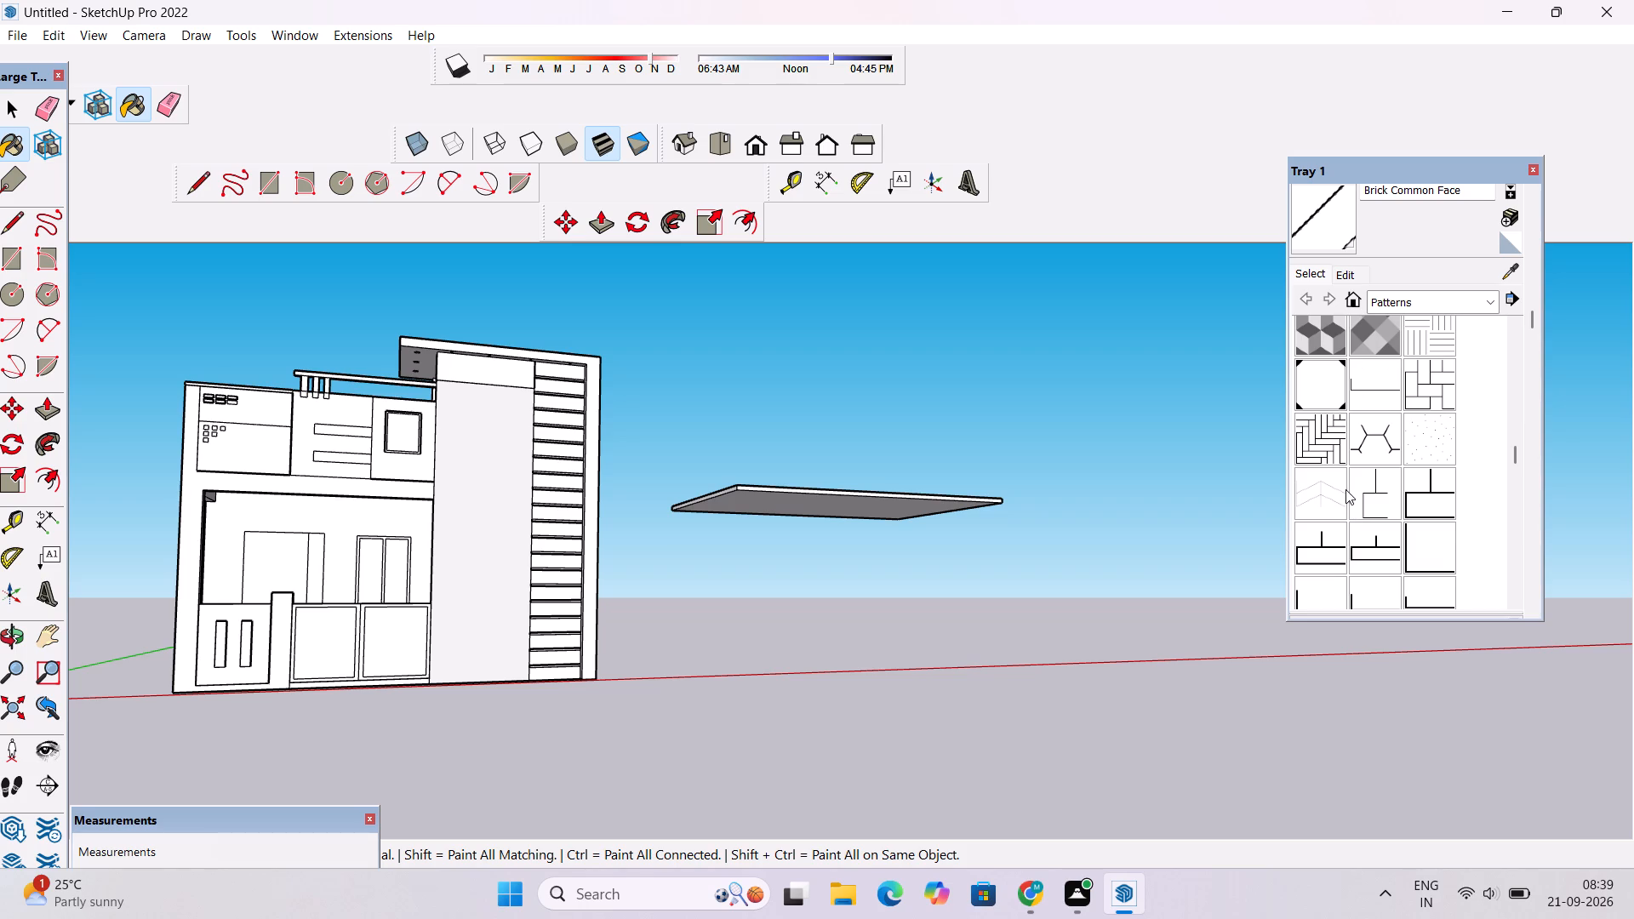
scroll(1345, 489, "down", 3)
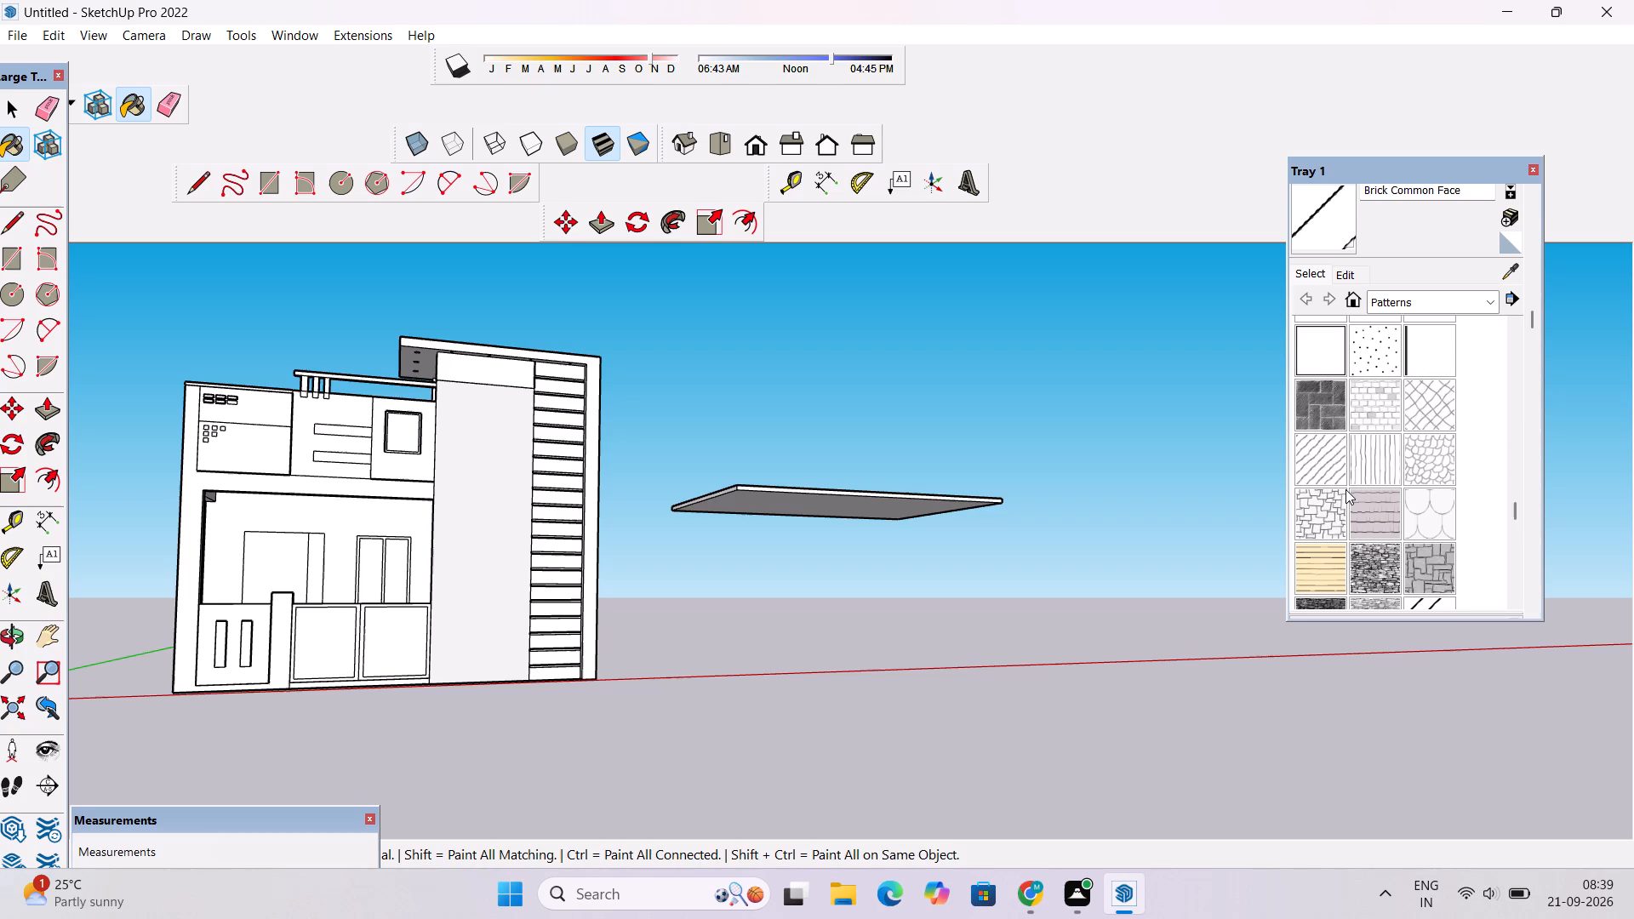
scroll(1345, 489, "up", 2)
scroll(1321, 411, "up", 1)
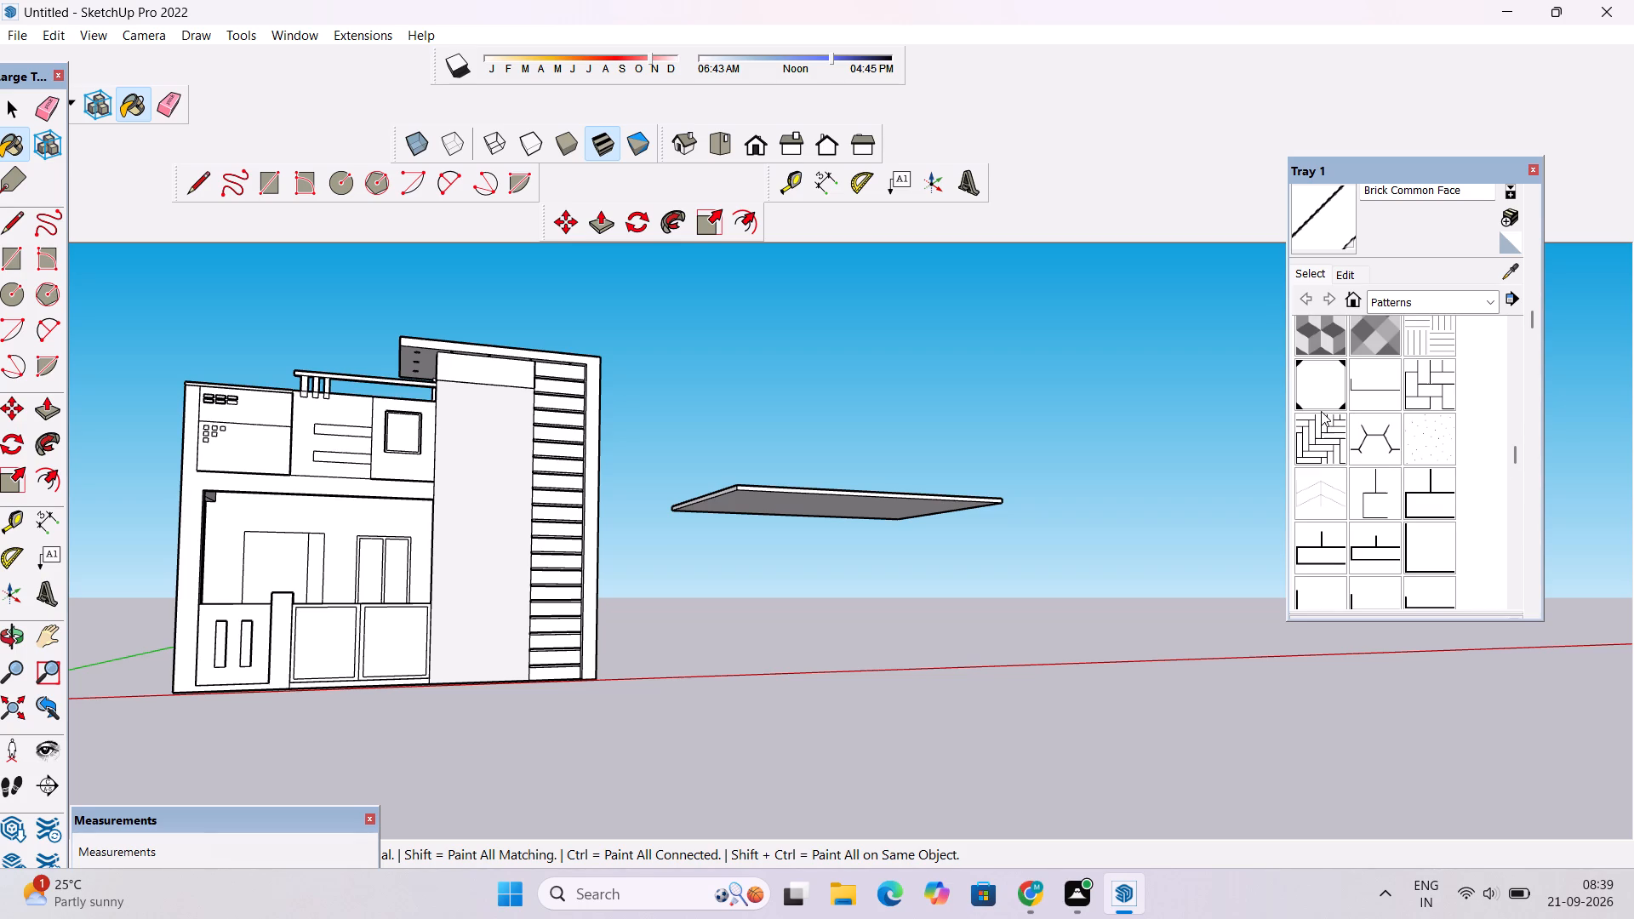
left_click(1317, 433)
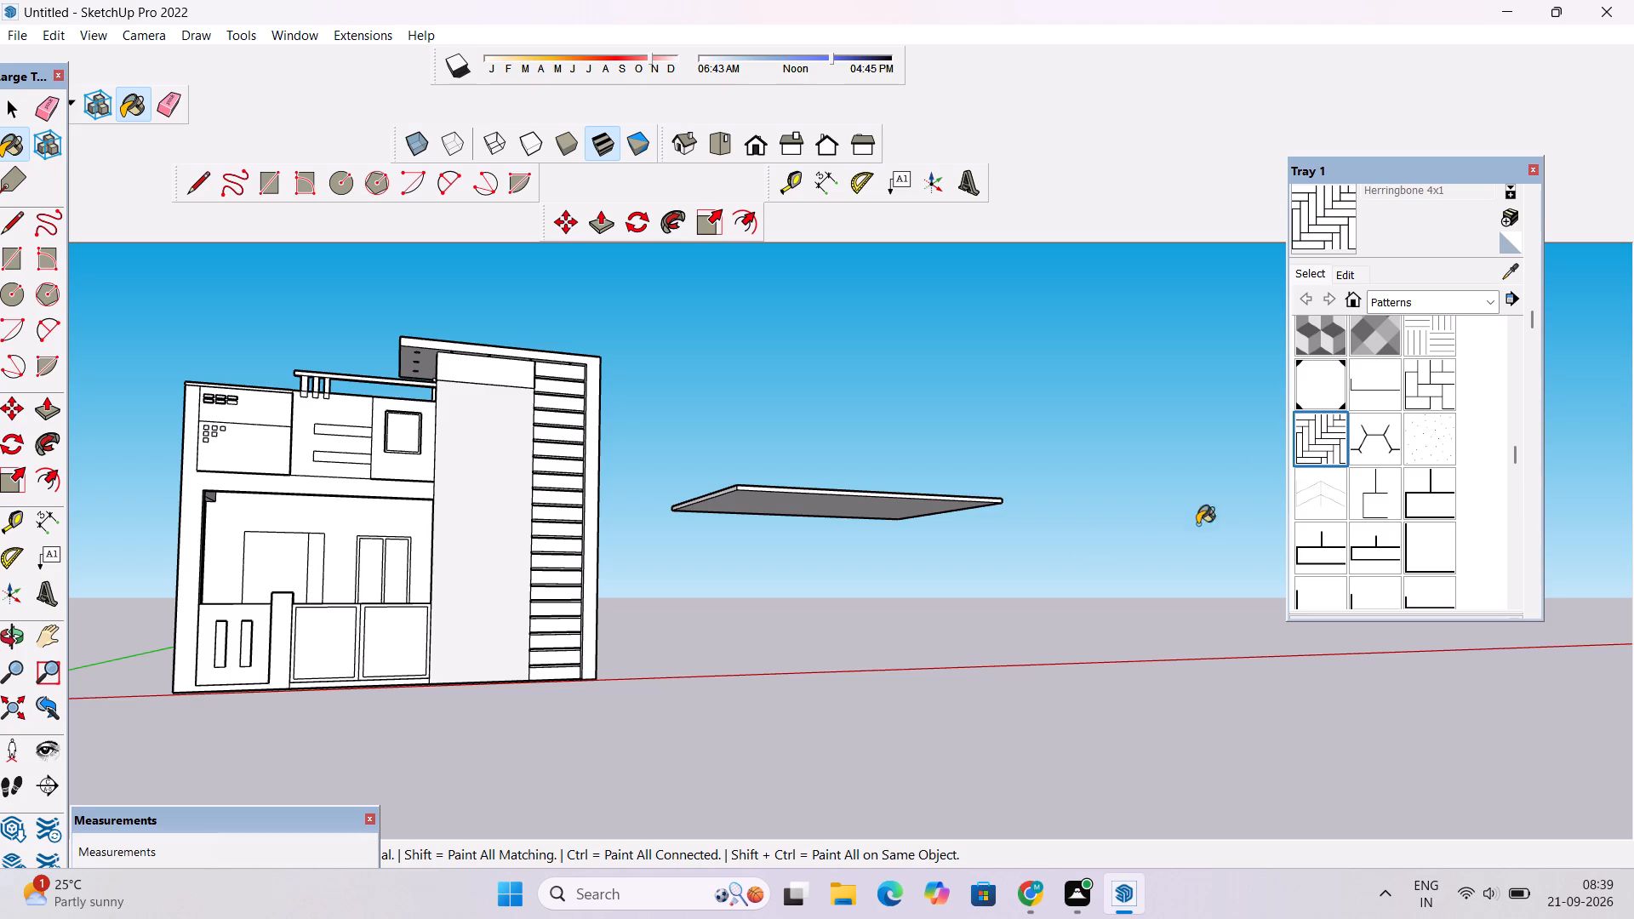
scroll(454, 646, "up", 4)
left_click(488, 525)
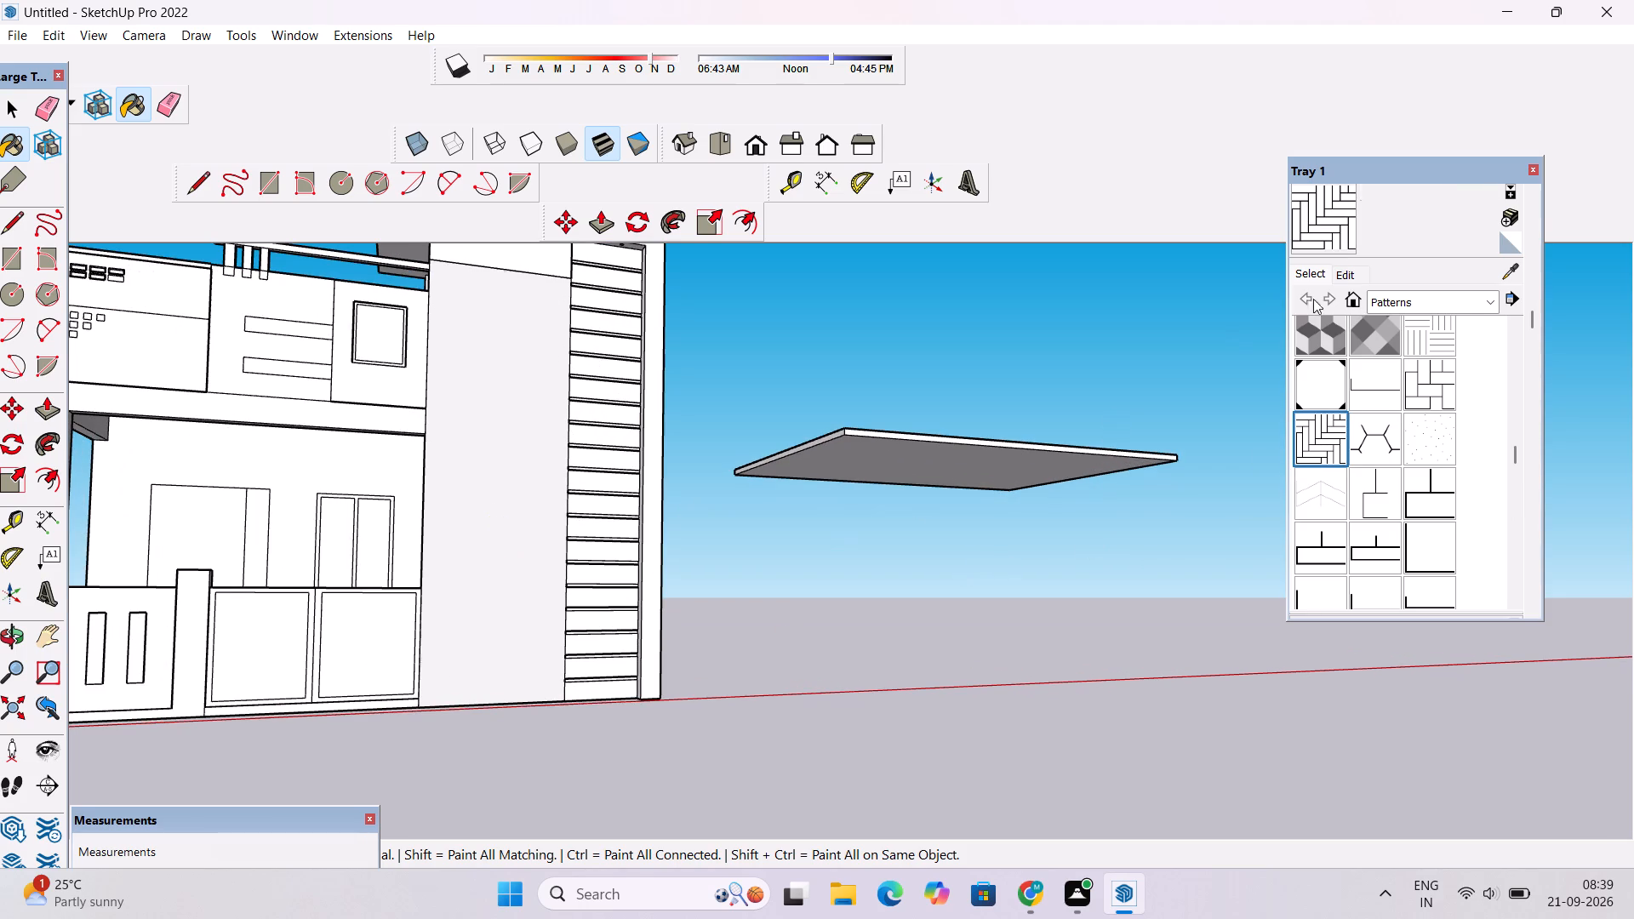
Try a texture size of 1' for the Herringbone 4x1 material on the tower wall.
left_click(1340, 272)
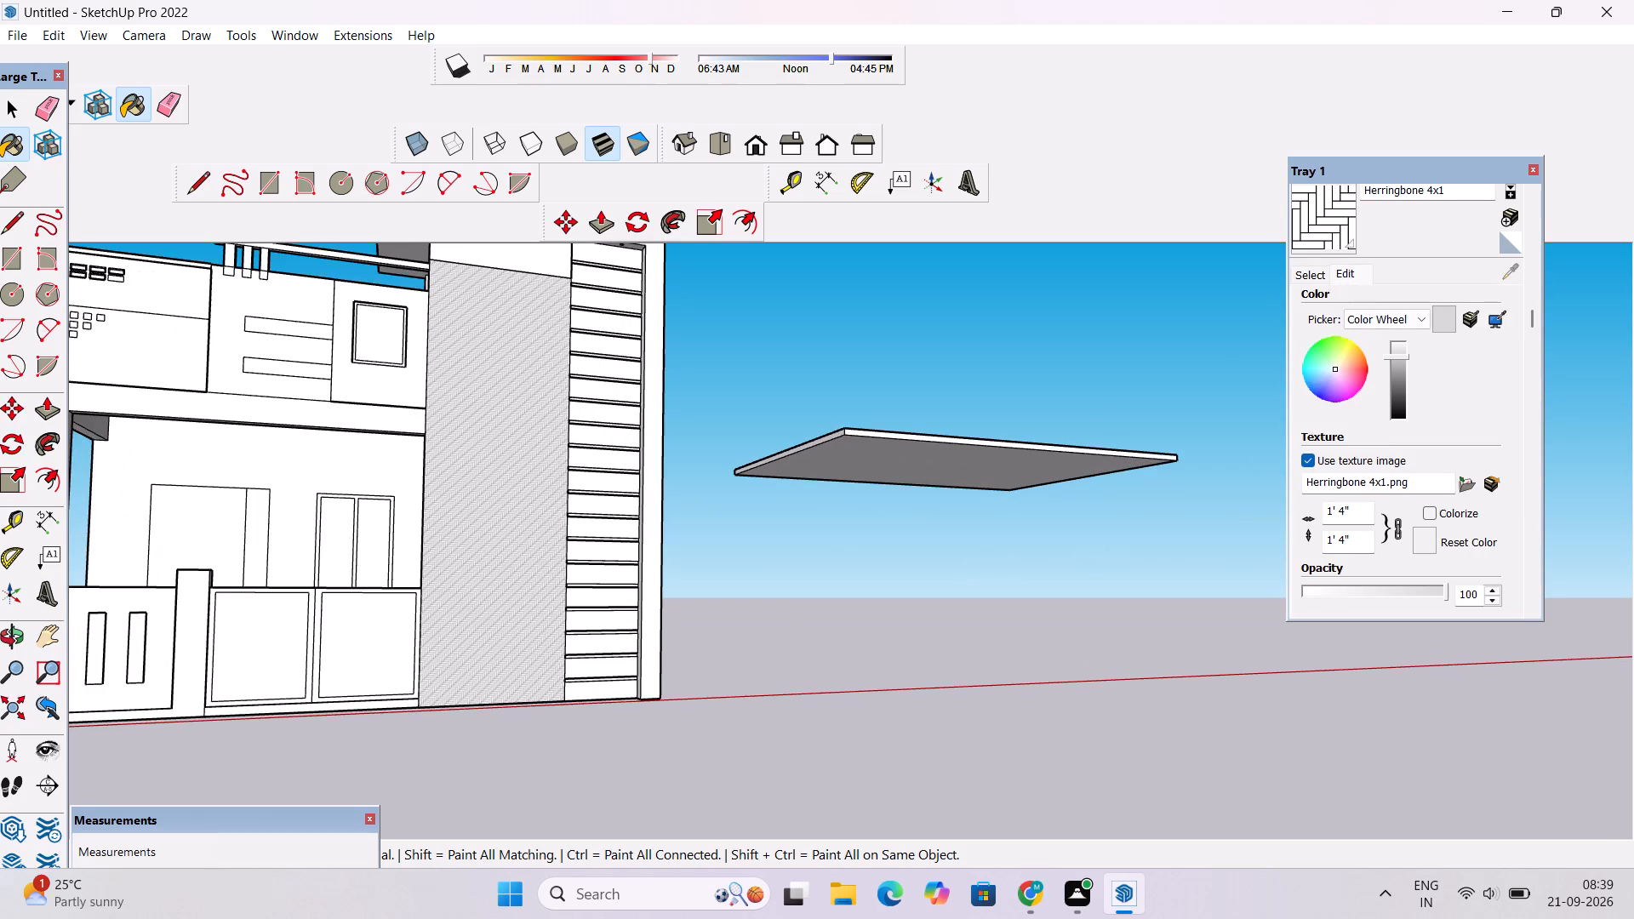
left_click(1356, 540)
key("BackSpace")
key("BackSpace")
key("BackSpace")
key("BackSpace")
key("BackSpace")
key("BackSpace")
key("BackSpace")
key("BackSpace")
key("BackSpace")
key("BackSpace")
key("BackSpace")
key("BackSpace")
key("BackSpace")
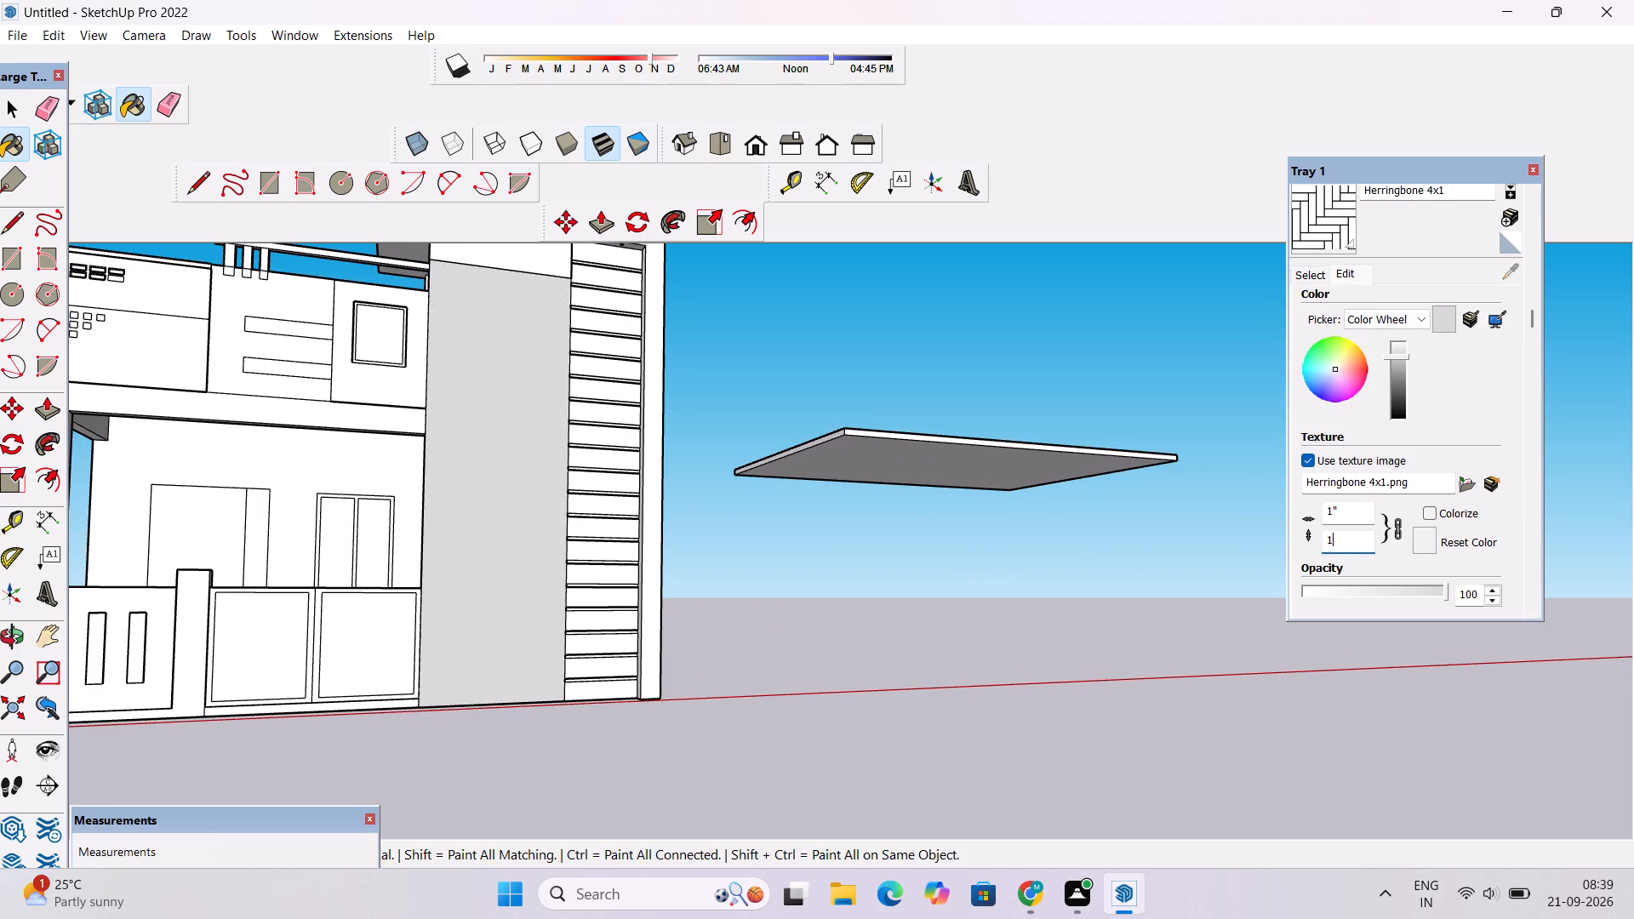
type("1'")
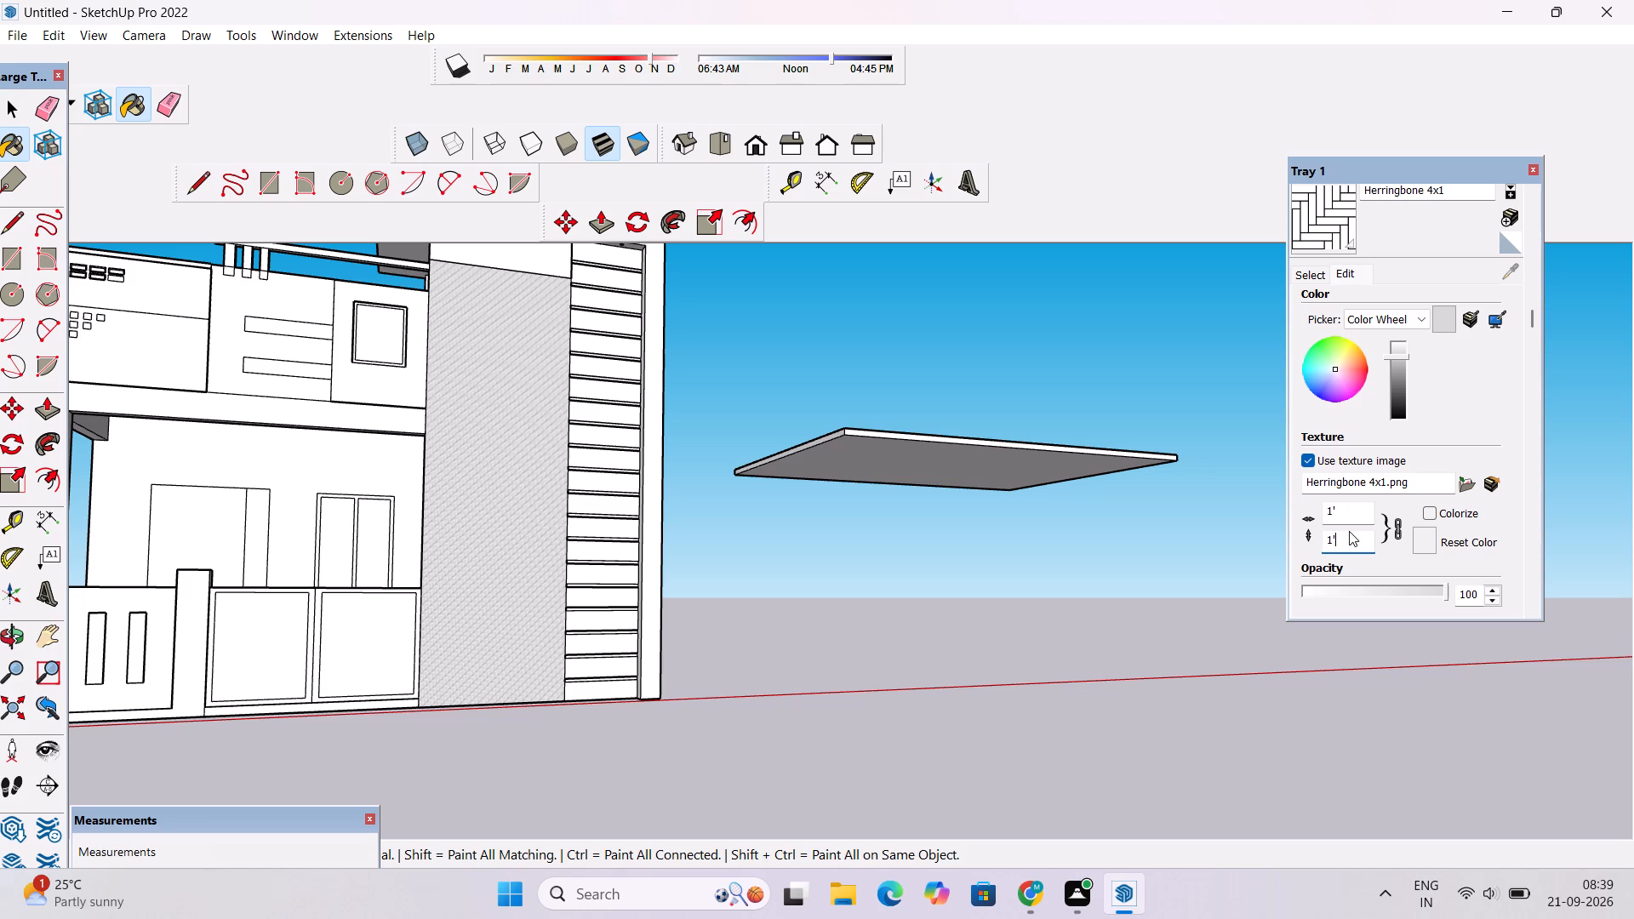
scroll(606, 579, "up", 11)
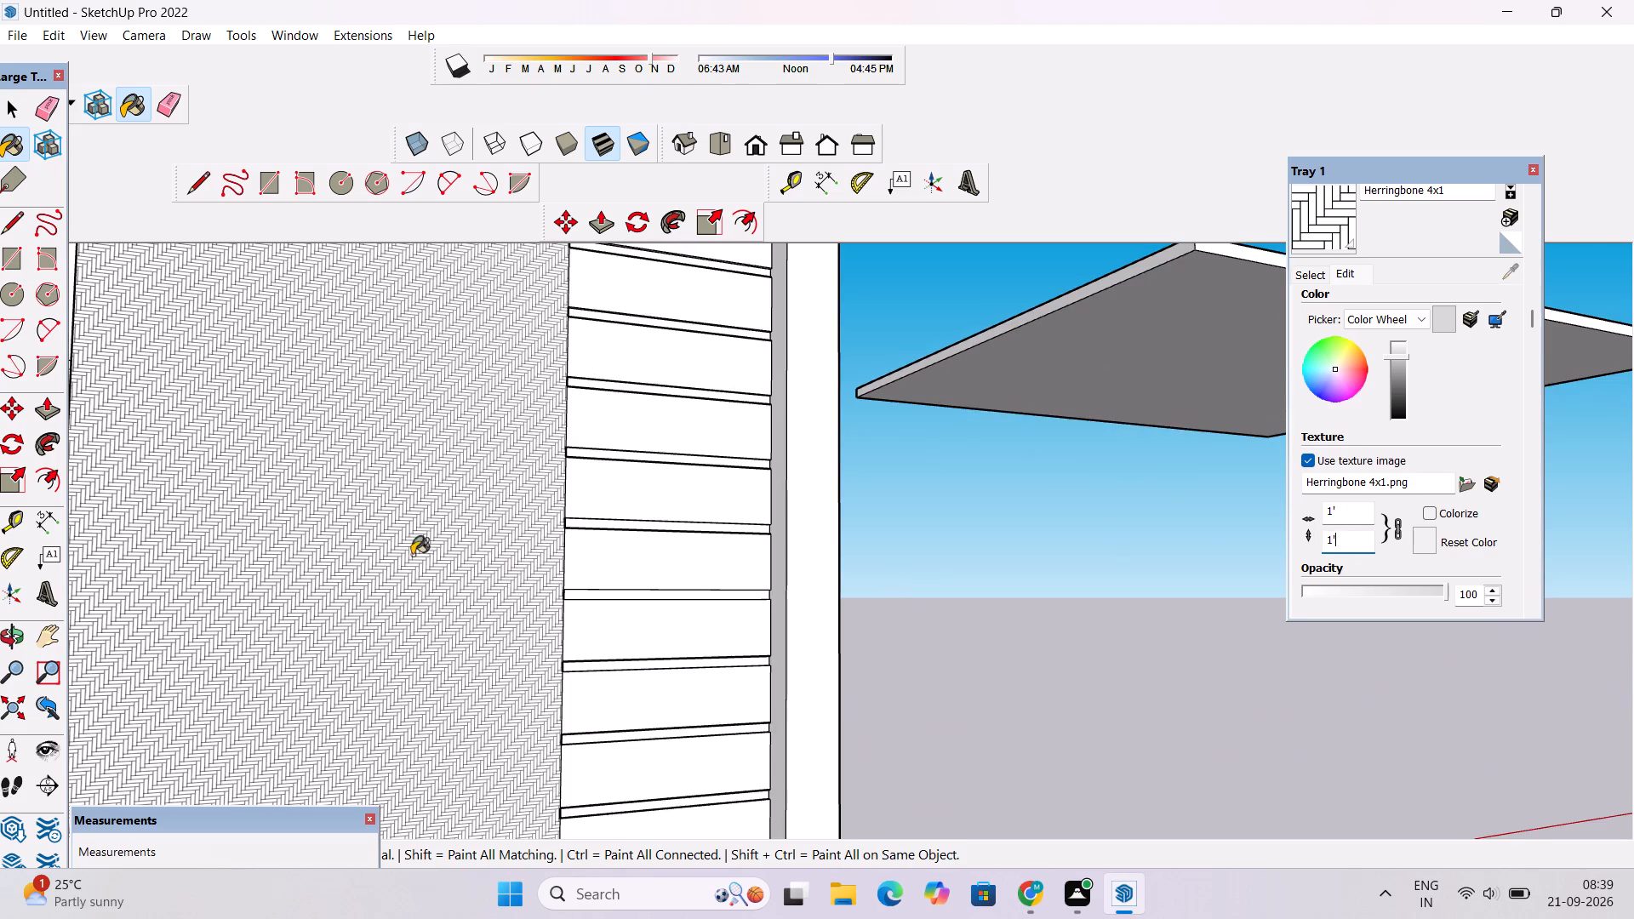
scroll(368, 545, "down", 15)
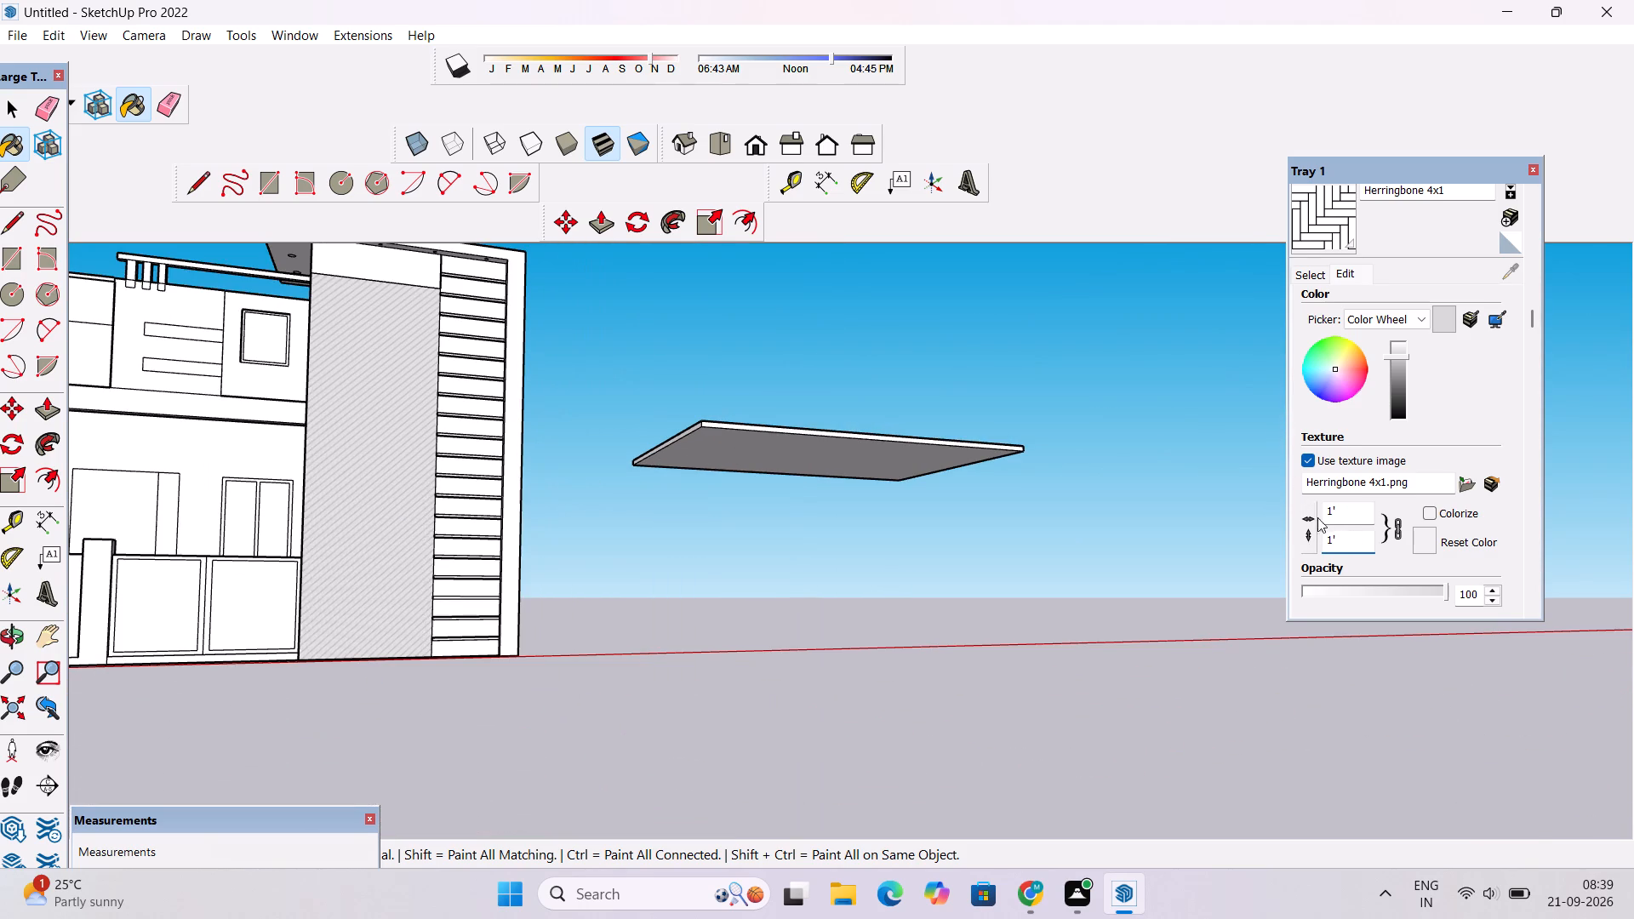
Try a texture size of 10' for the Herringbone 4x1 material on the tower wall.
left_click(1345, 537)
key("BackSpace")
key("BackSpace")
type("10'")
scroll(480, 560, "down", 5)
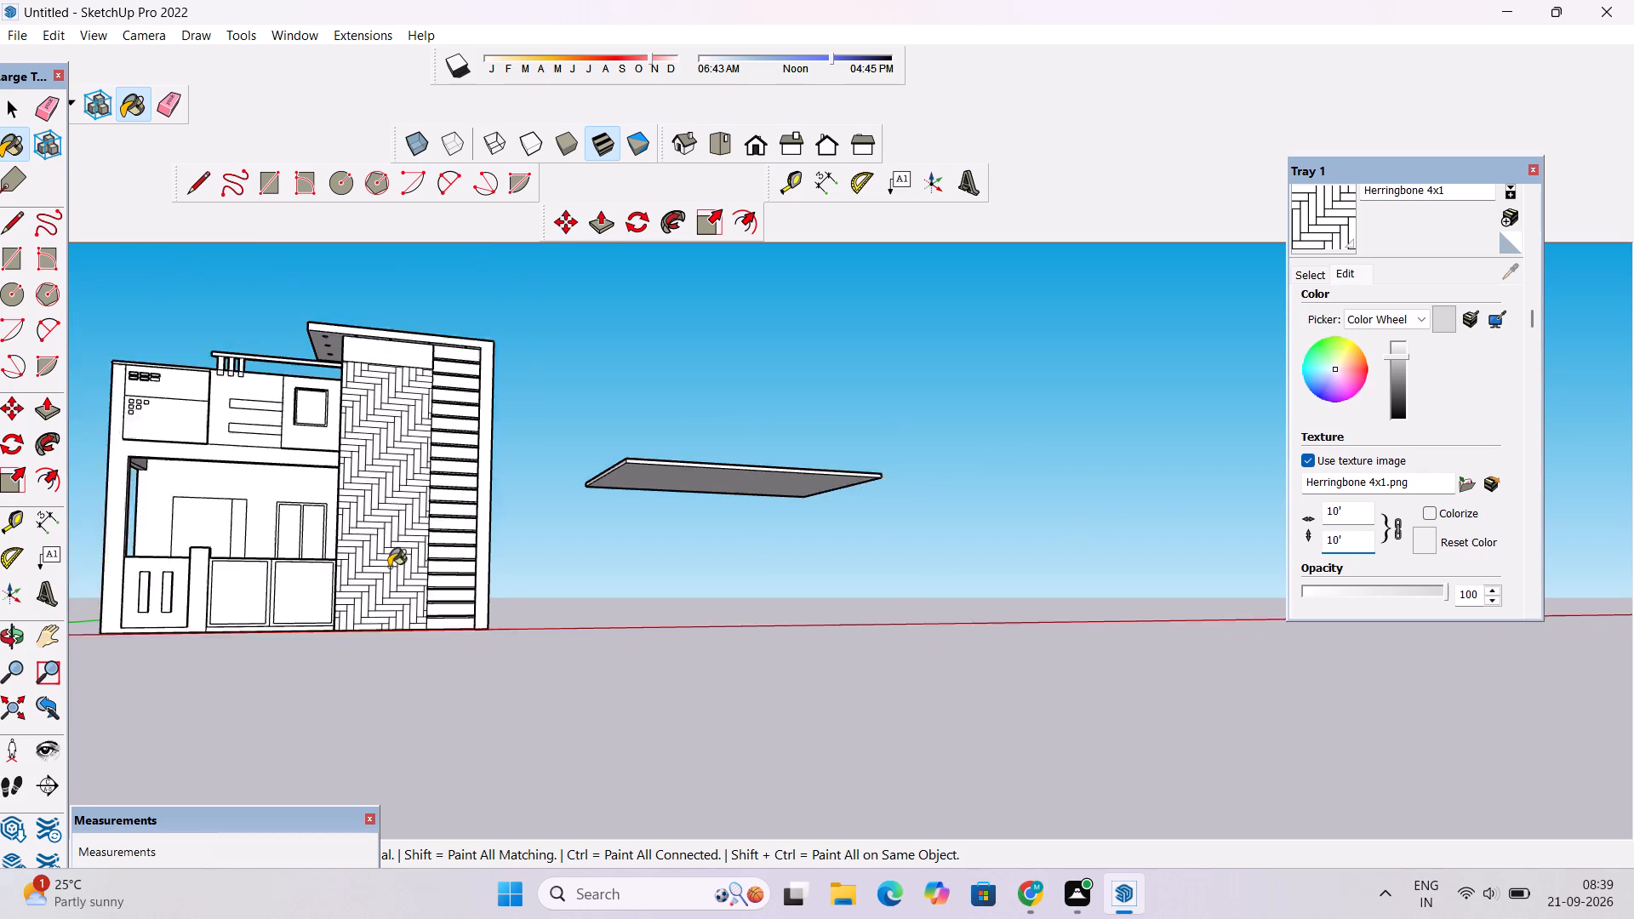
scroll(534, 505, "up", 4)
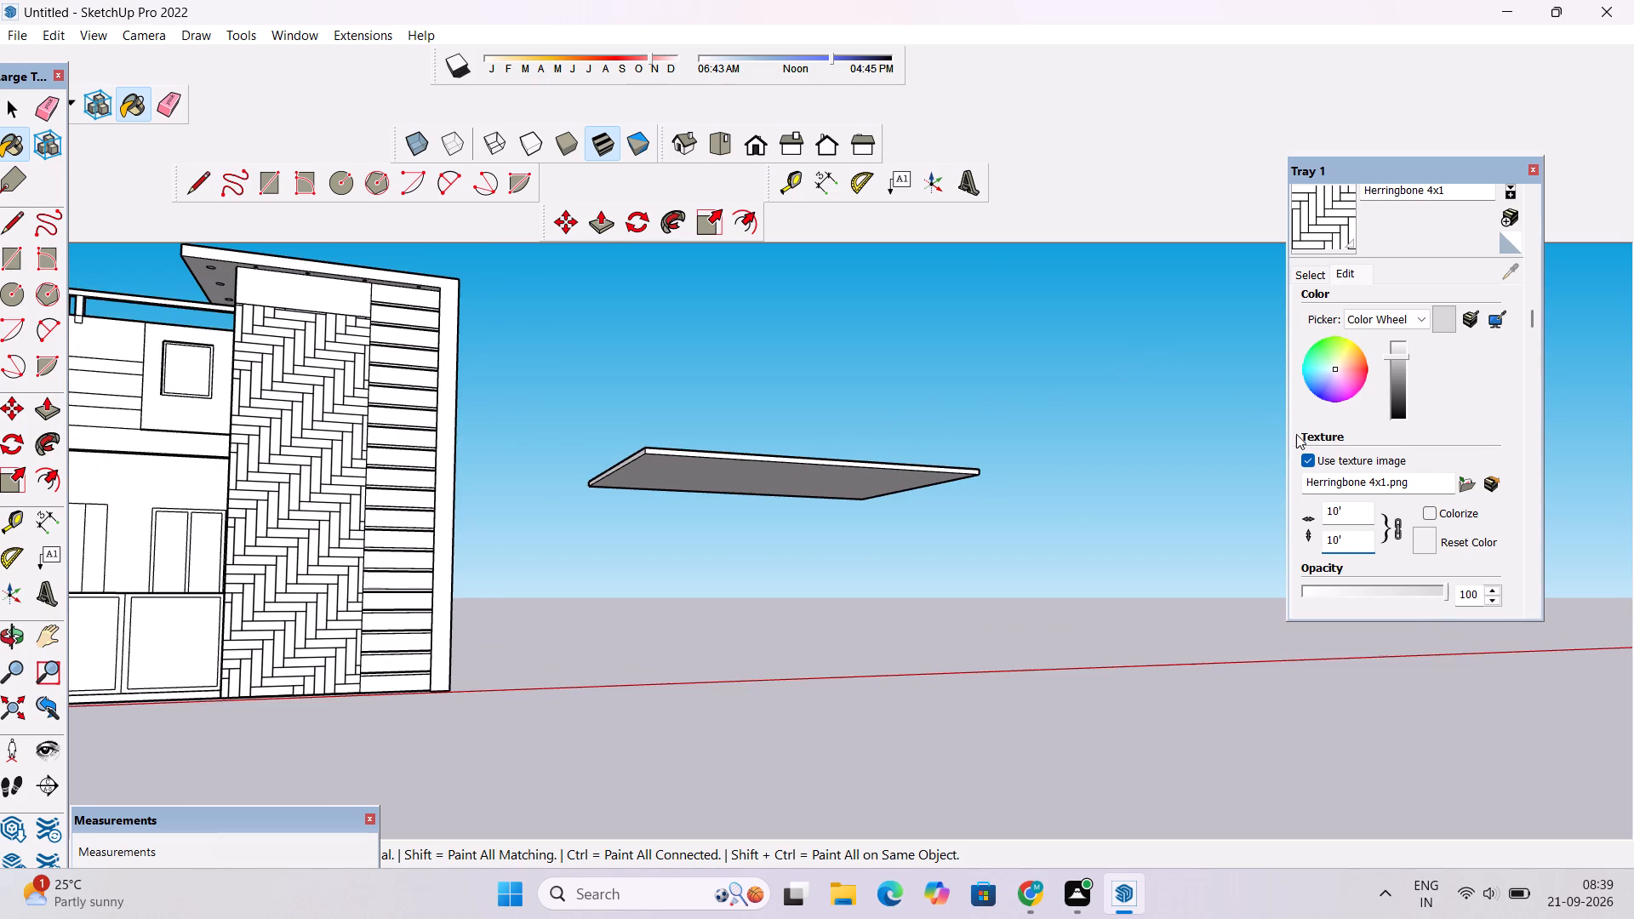
Set the Herringbone 4x1 material's texture size to 5' and check the pattern on the tower wall.
key("BackSpace")
key("BackSpace")
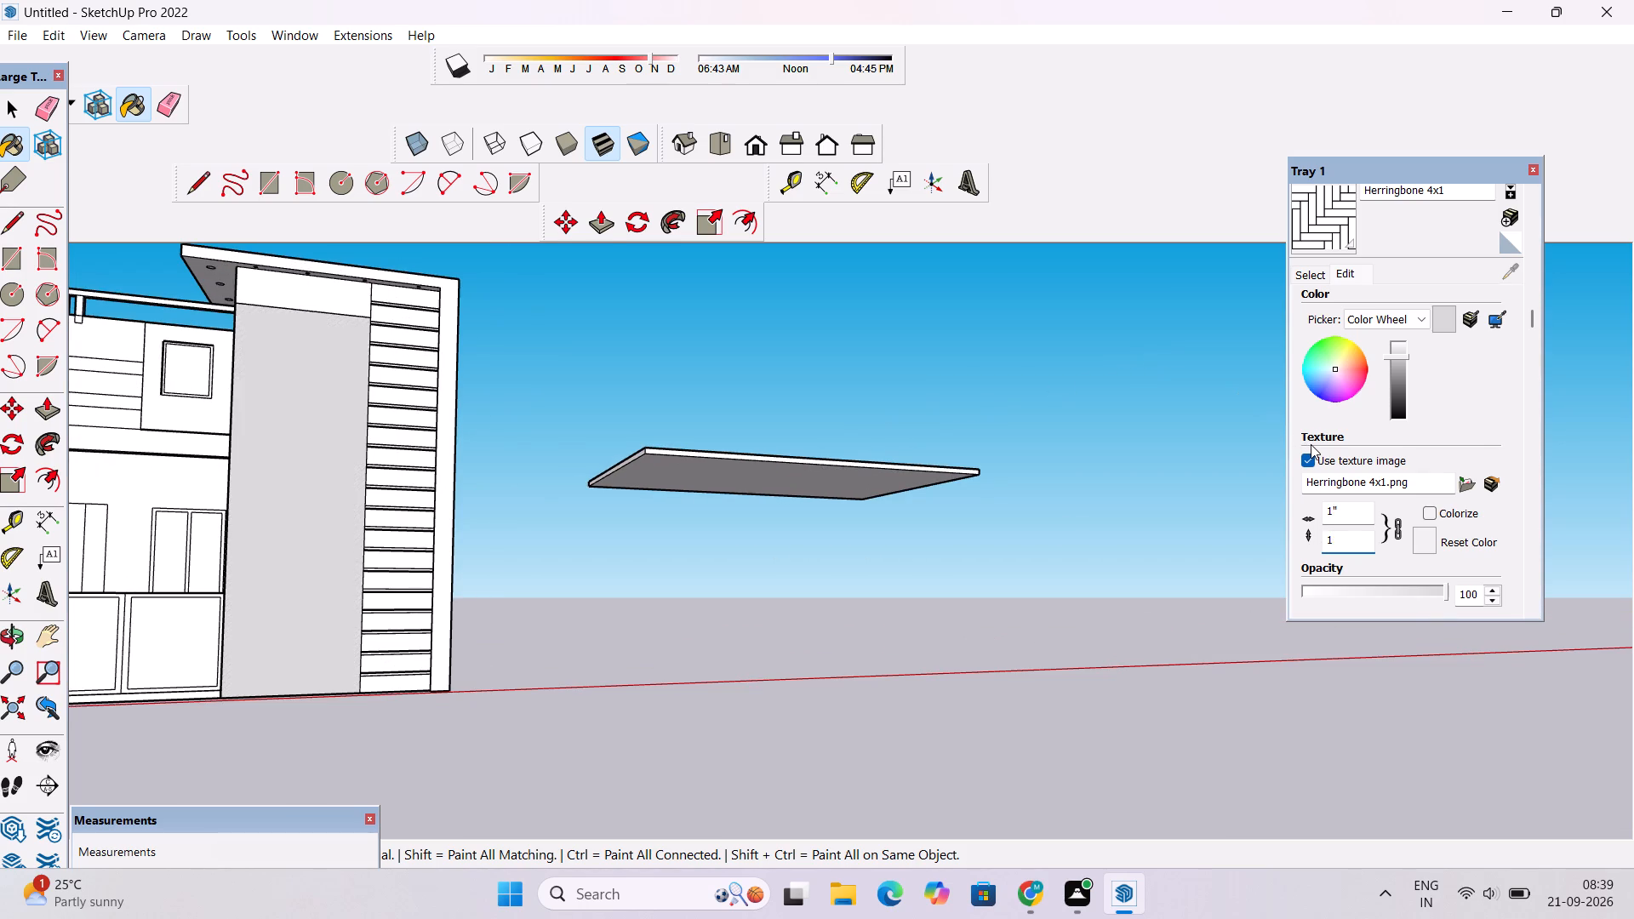
key("BackSpace")
type("5'")
scroll(209, 482, "down", 6)
scroll(371, 482, "up", 5)
scroll(193, 450, "up", 8)
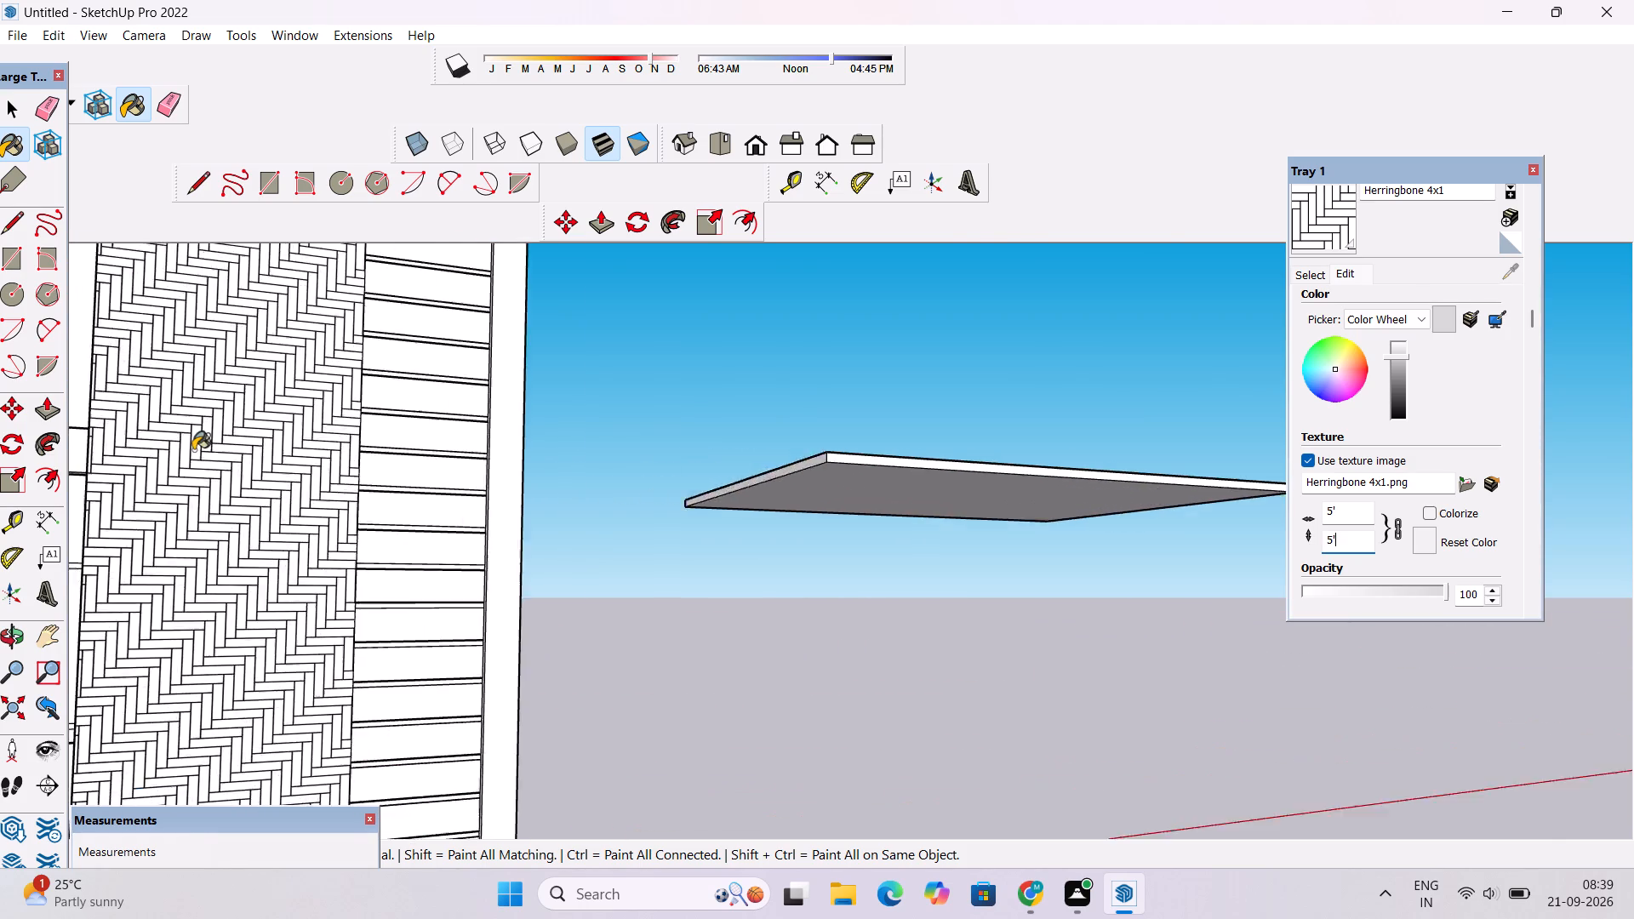
scroll(193, 450, "up", 7)
scroll(191, 449, "down", 6)
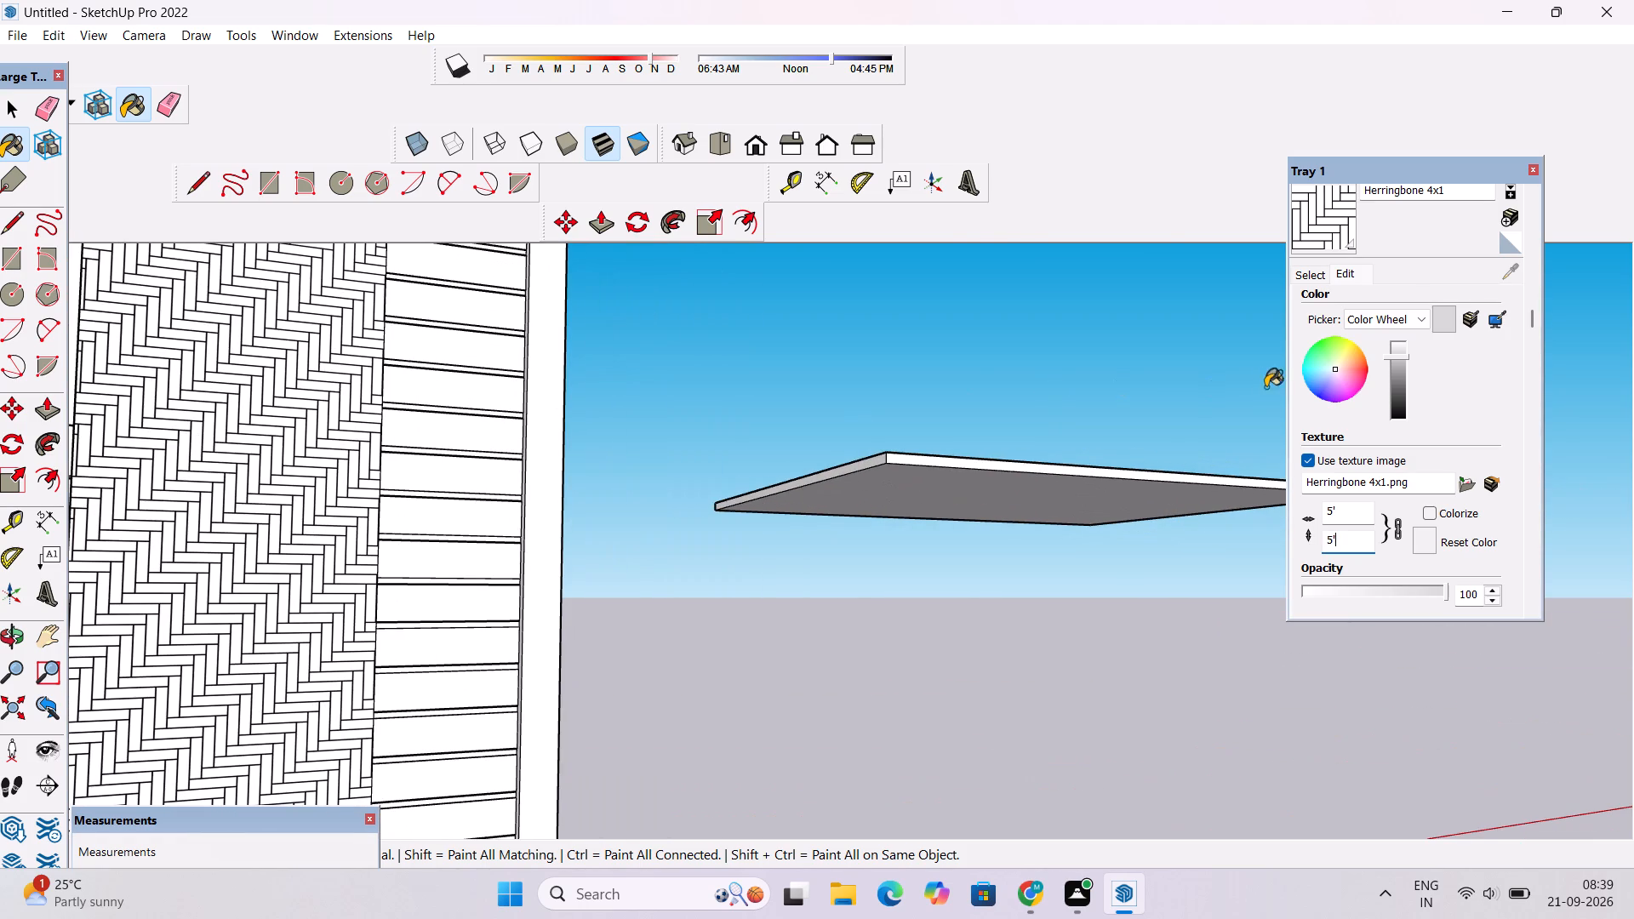
Darken the Herringbone 4x1 material's colour to a medium grey.
left_click(1398, 370)
left_click(1398, 379)
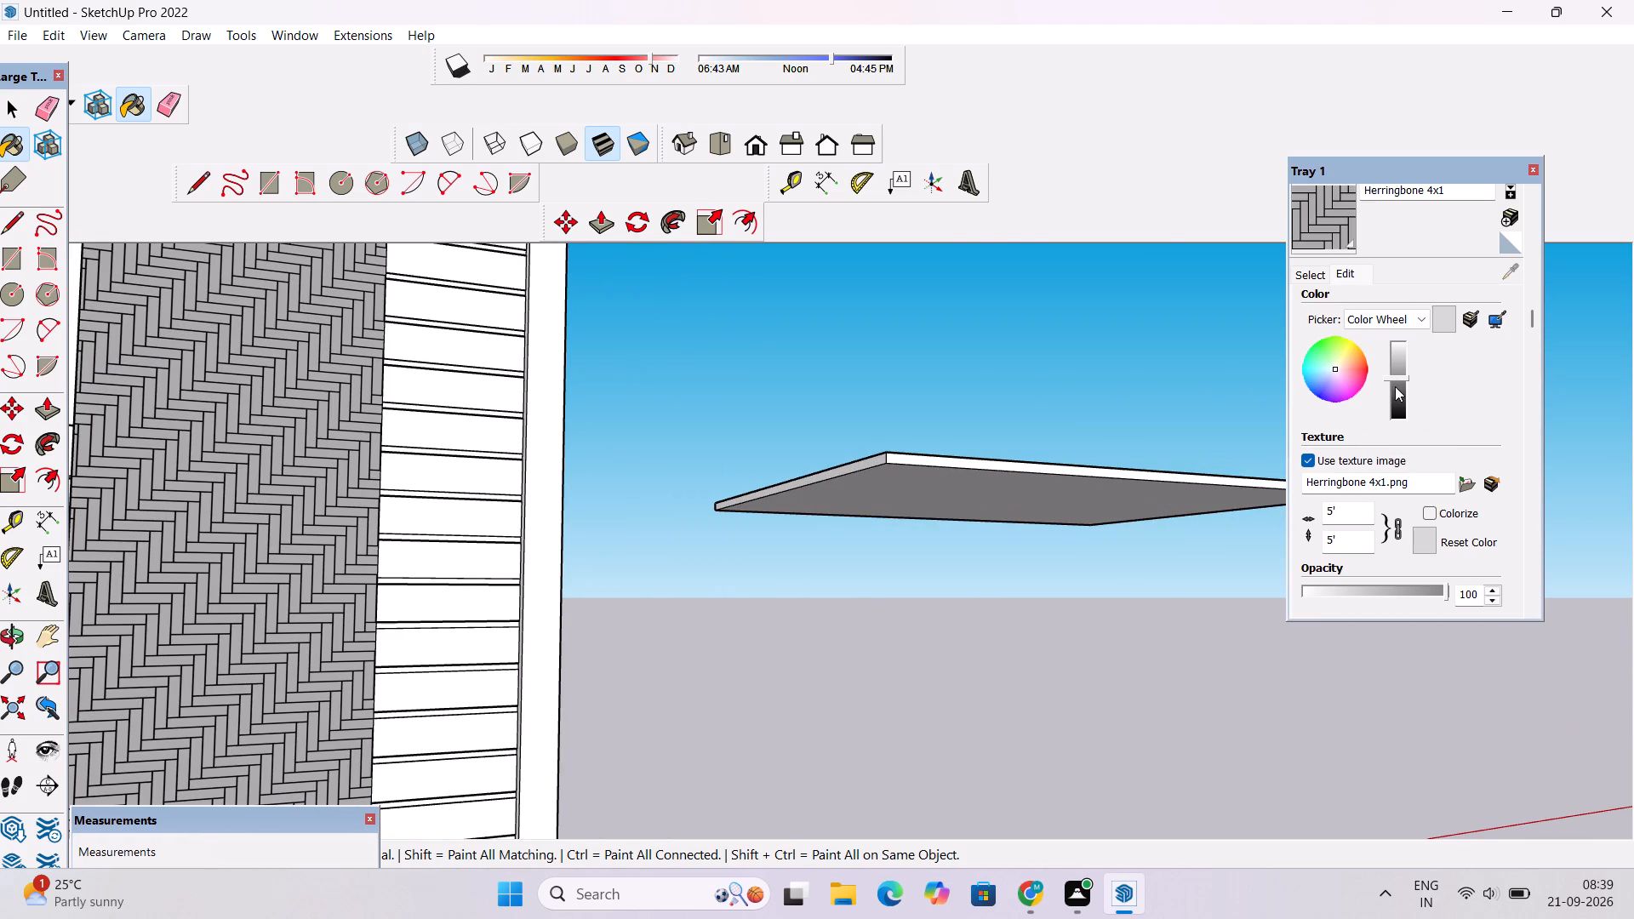
Examine the grey herringbone tower wall up close and in relation to the whole front elevation.
key("o")
scroll(935, 429, "down", 11)
key("space")
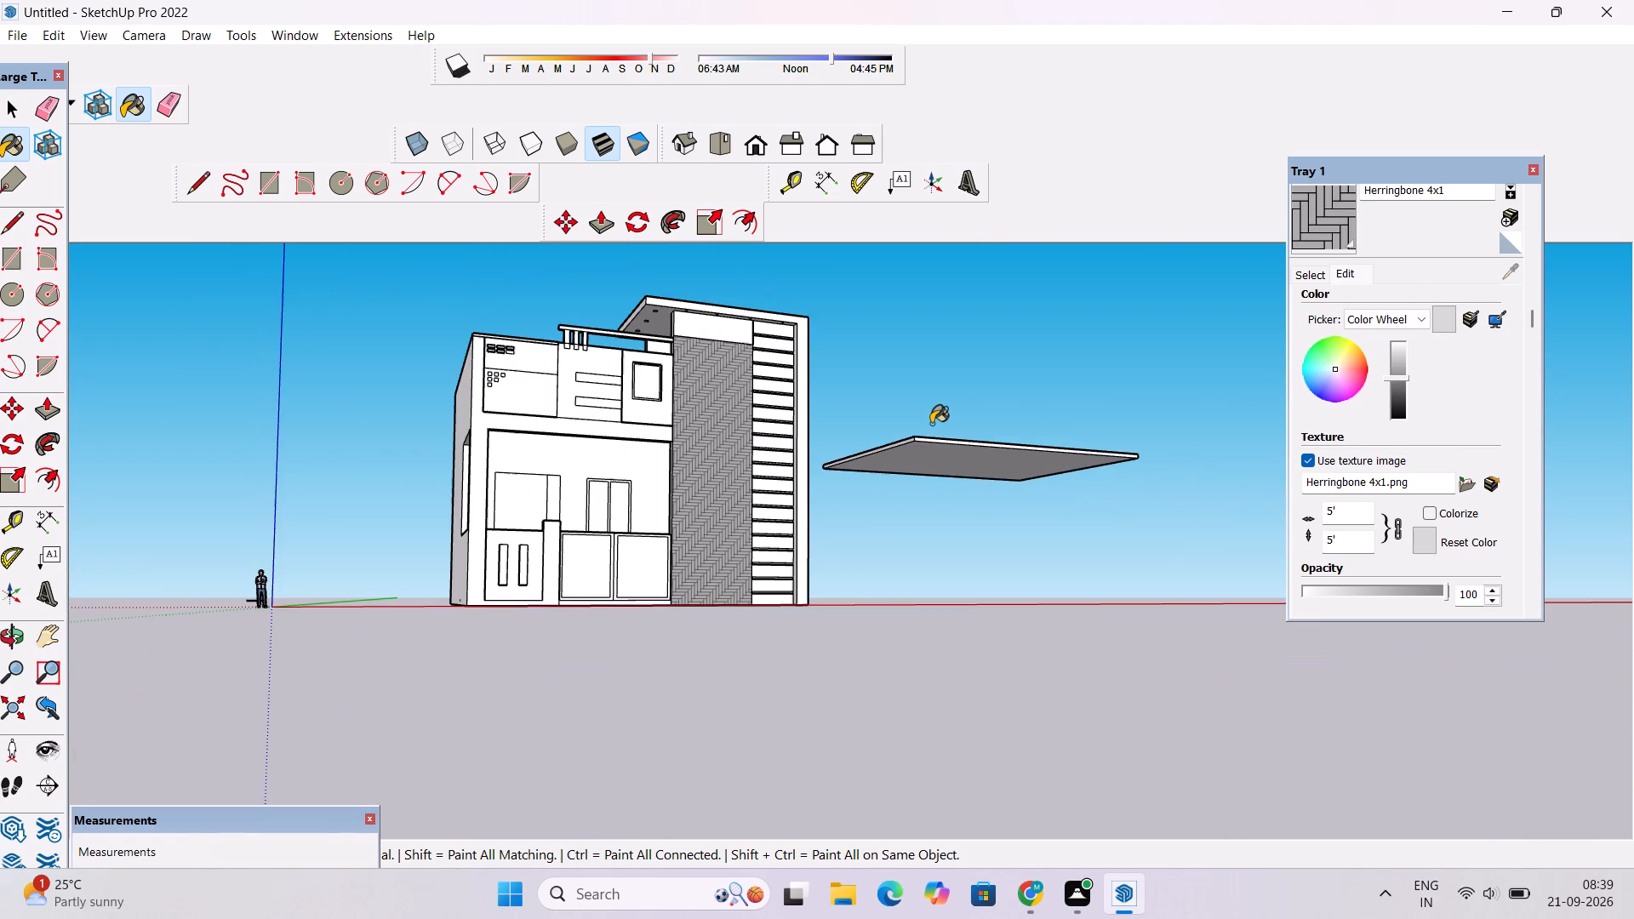
key("space")
key("space")
left_click(7, 636)
left_click_drag(639, 452, 556, 529)
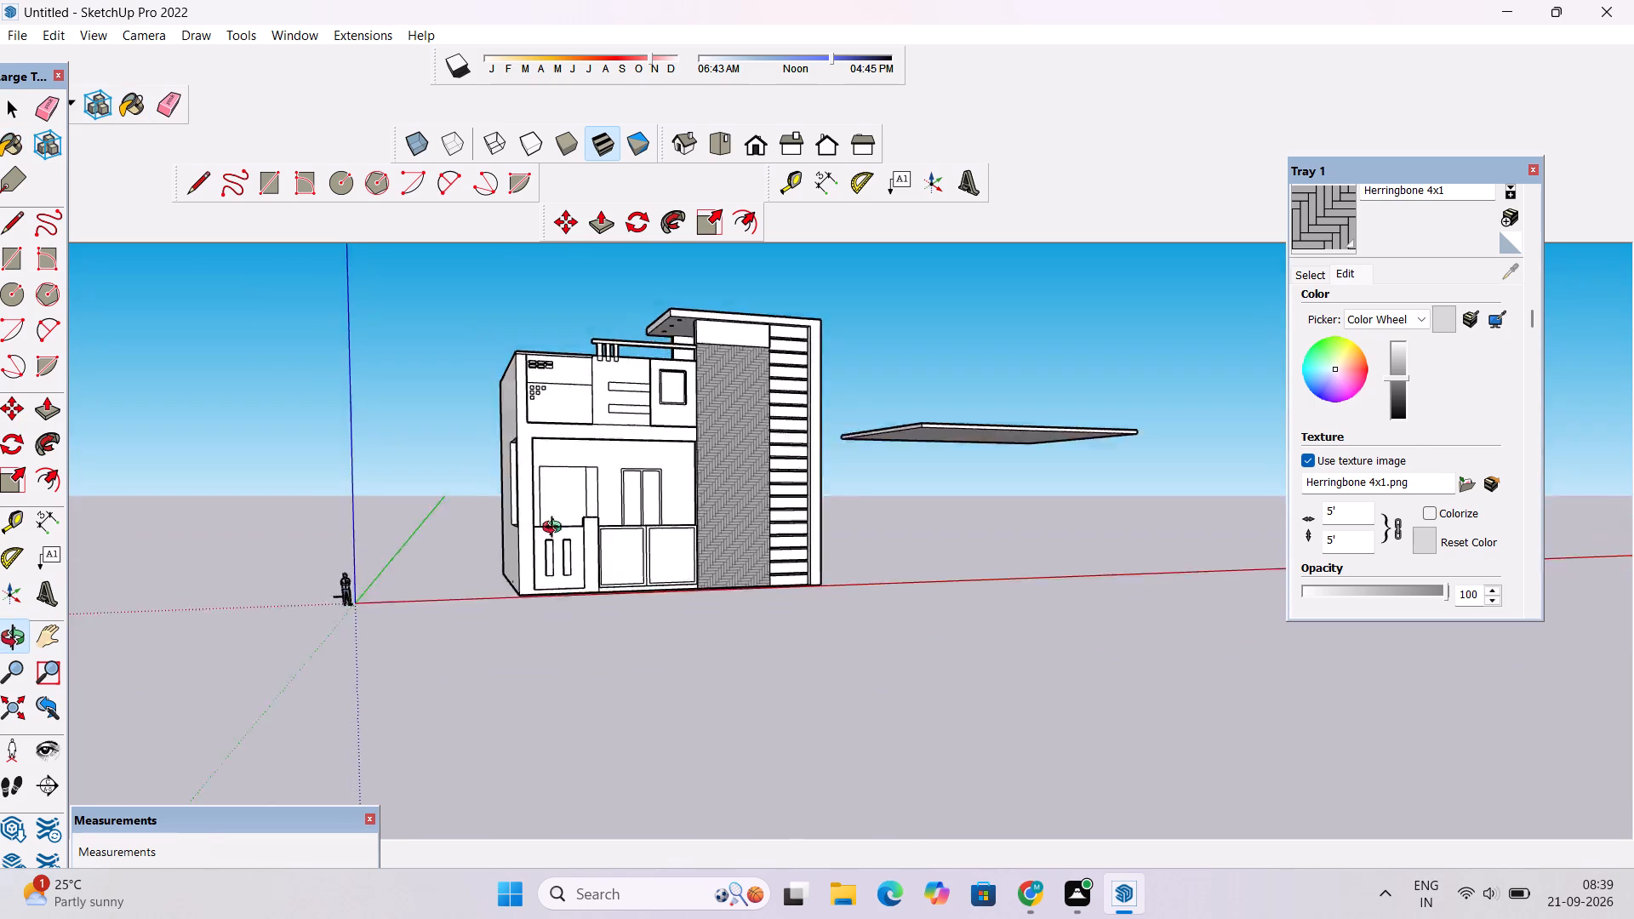
left_click_drag(556, 529, 393, 569)
scroll(718, 436, "up", 10)
left_click_drag(718, 455, 751, 431)
left_click_drag(754, 448, 794, 405, "shift")
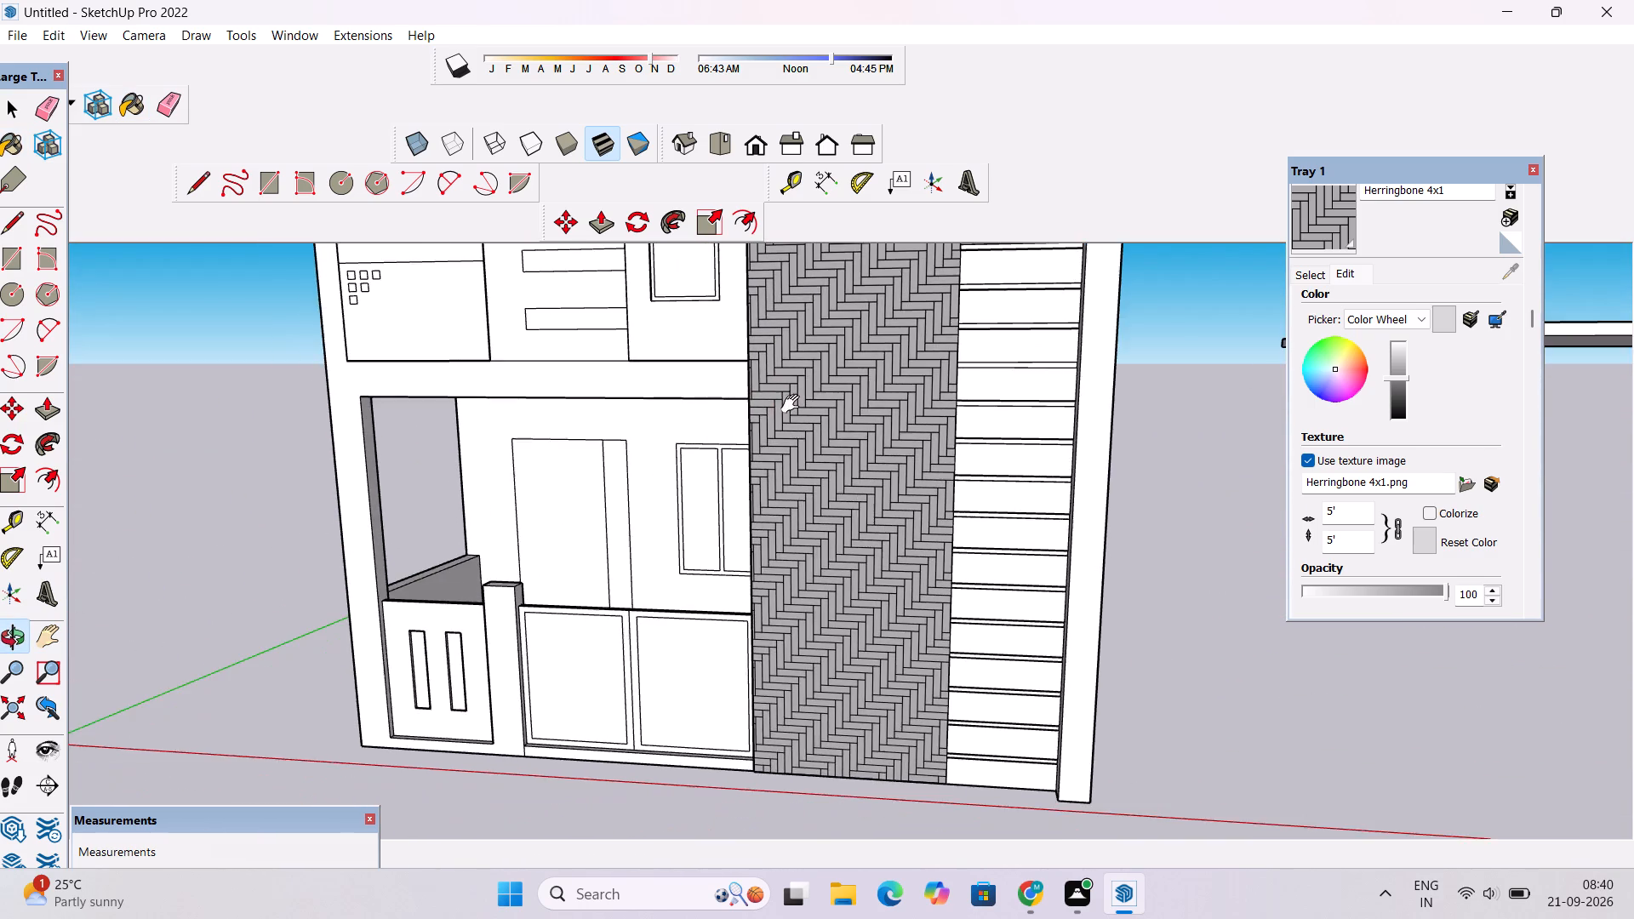
scroll(794, 403, "down", 5)
left_click_drag(766, 429, 840, 347)
scroll(844, 360, "up", 6)
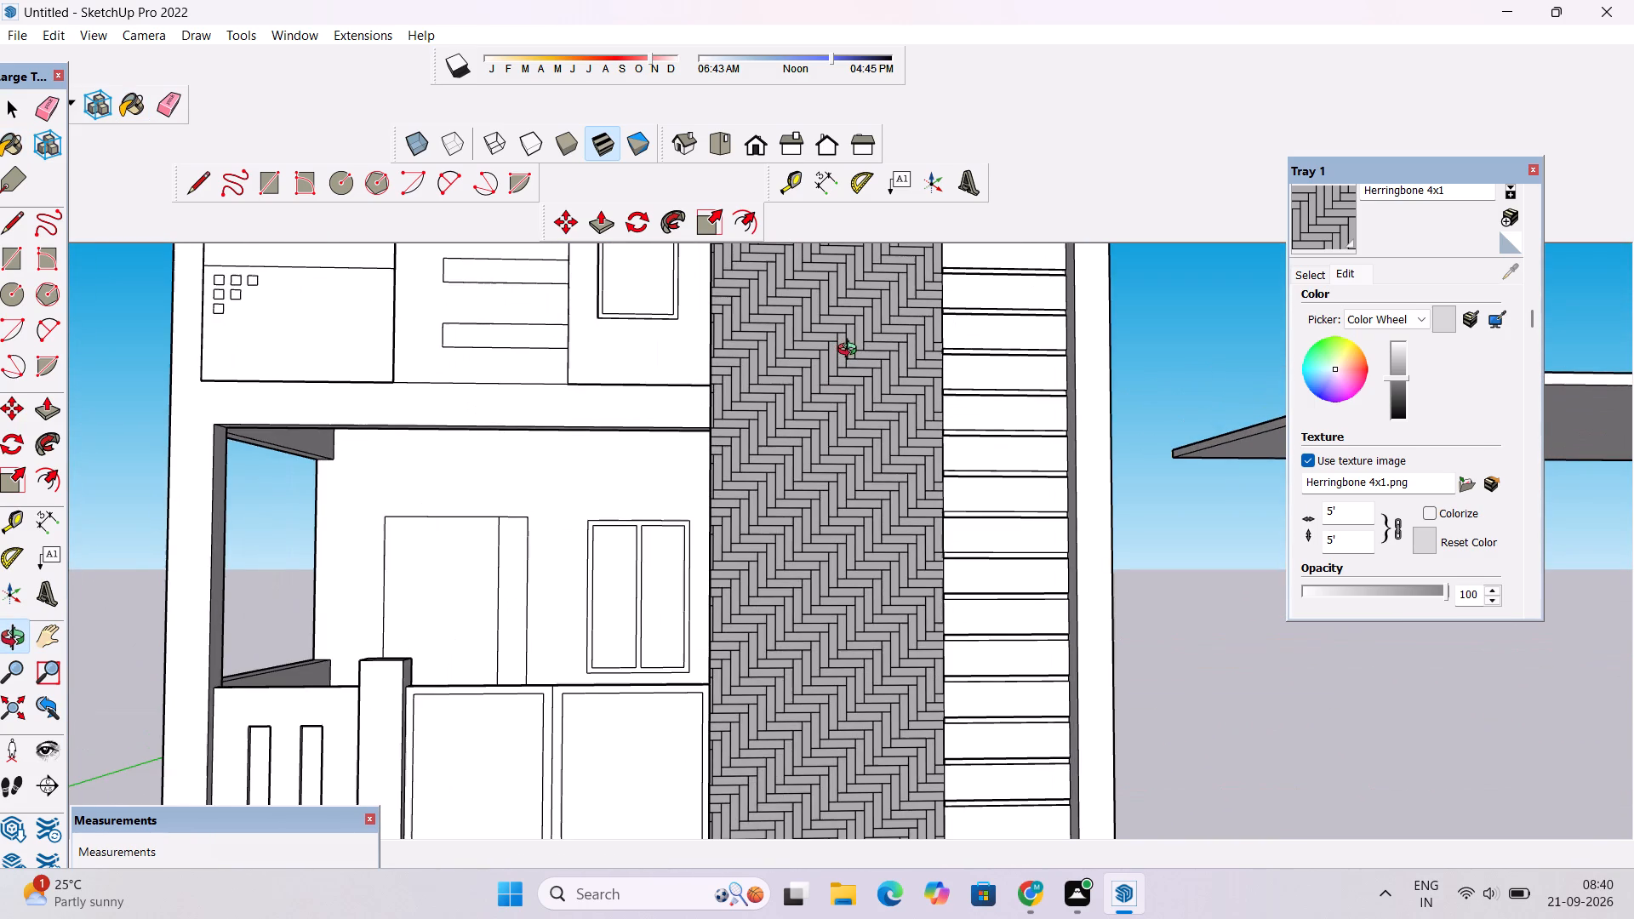
left_click_drag(851, 351, 848, 373)
scroll(848, 373, "down", 4)
left_click_drag(845, 375, 843, 429, "shift")
scroll(839, 425, "down", 3)
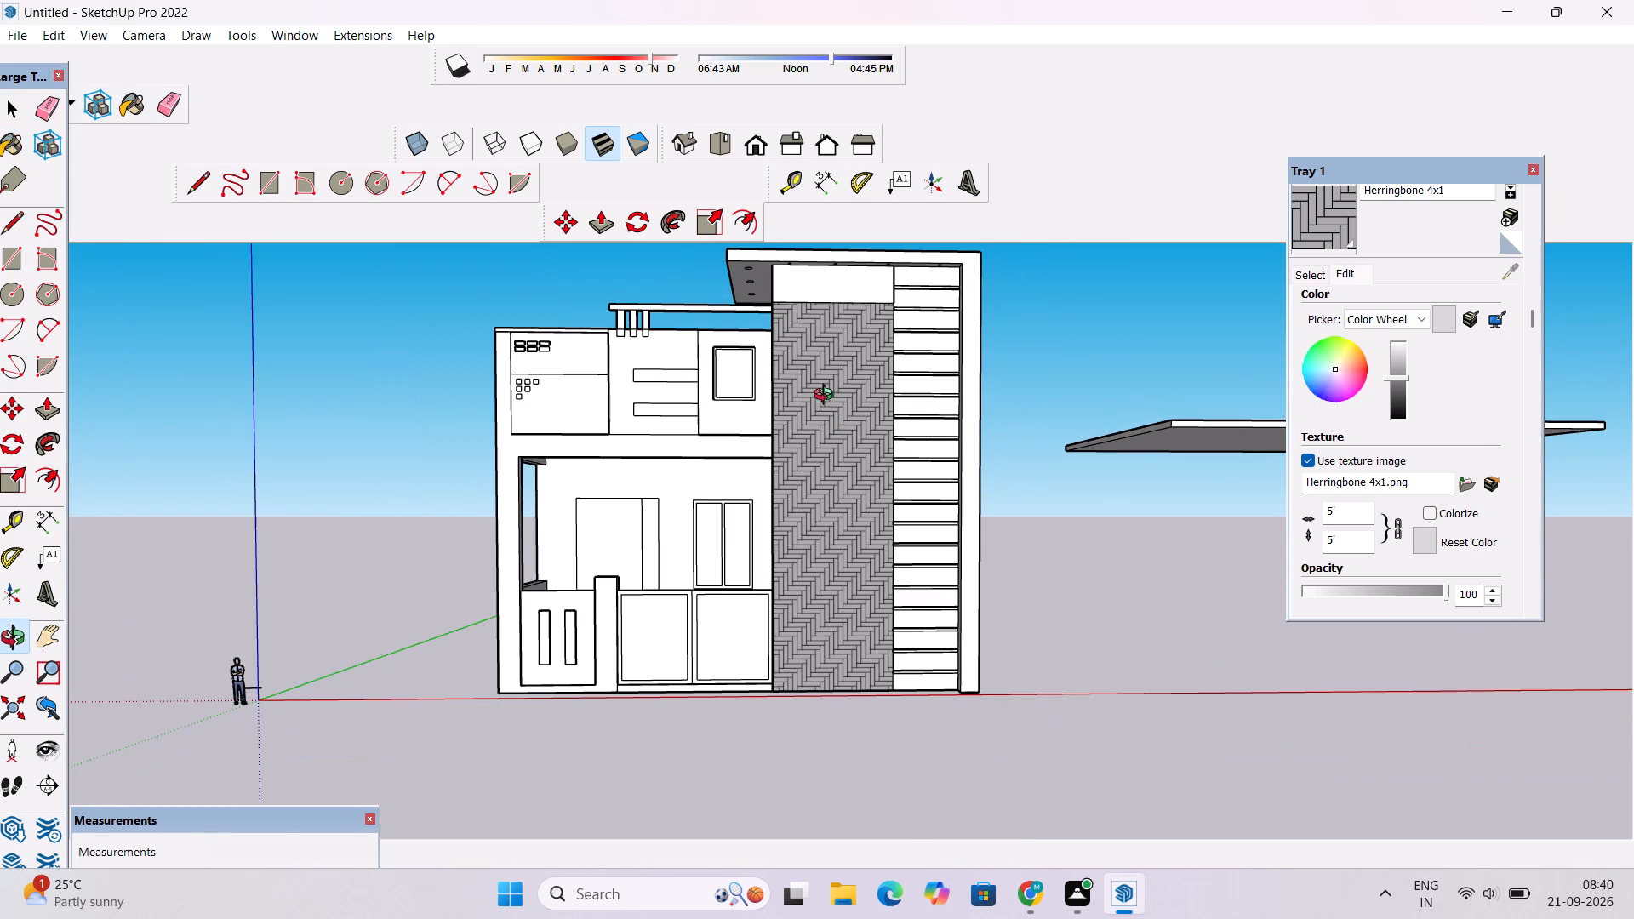
left_click_drag(767, 516, 771, 507)
left_click_drag(761, 517, 768, 505)
Paint both gate panels with Cladding Siding Tan from the Brick, Cladding and Siding collection.
left_click(1307, 276)
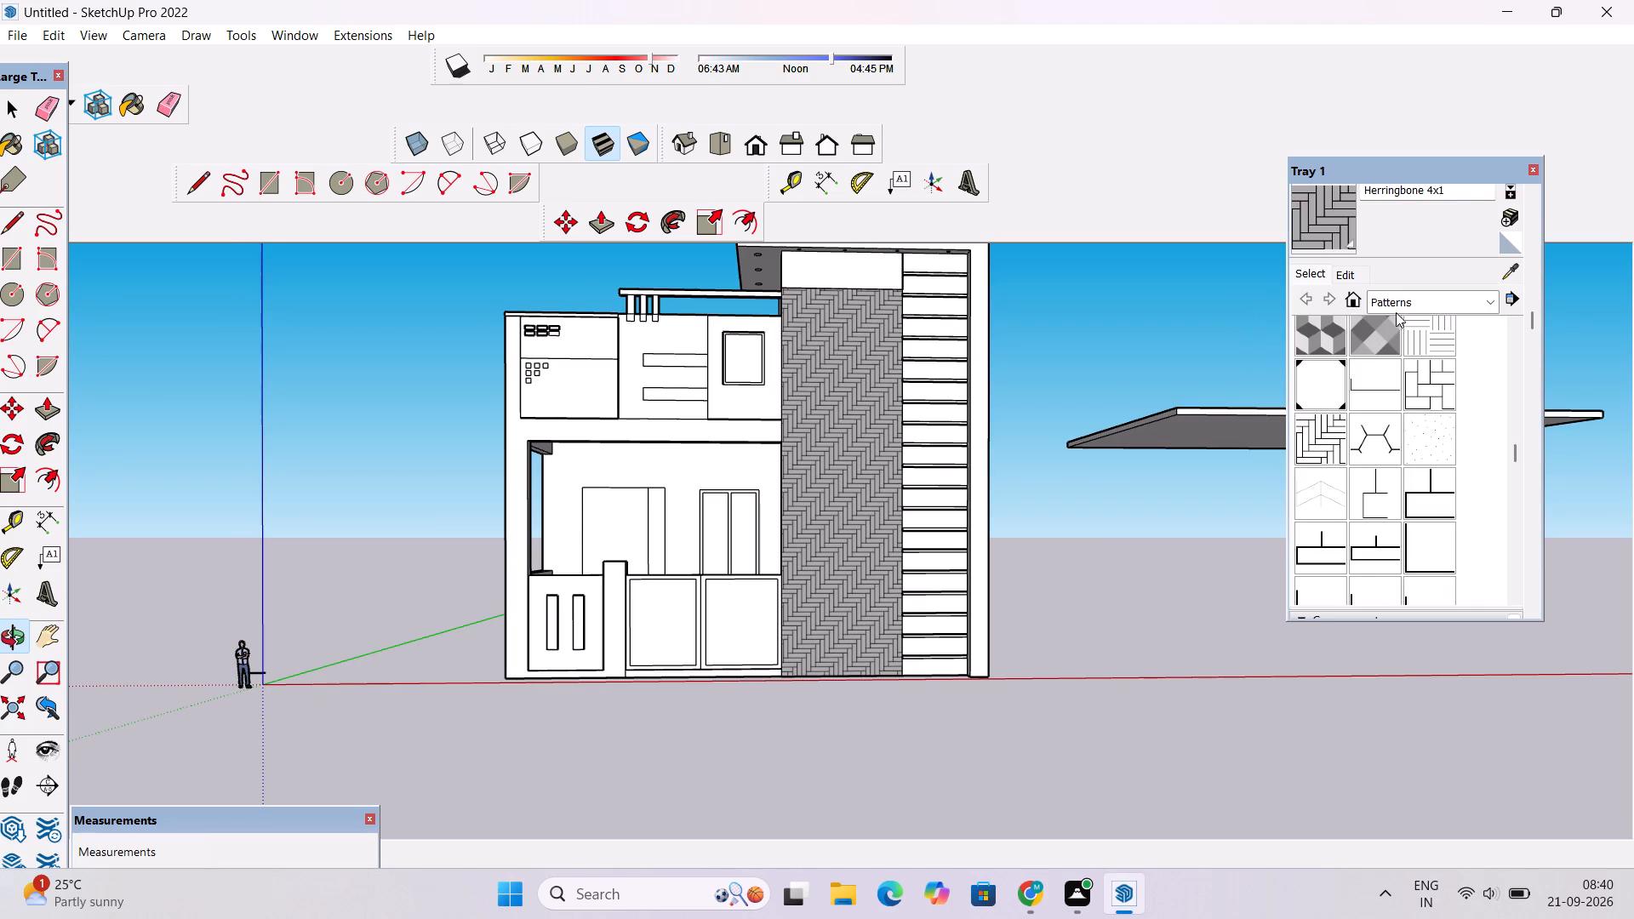
left_click(1408, 302)
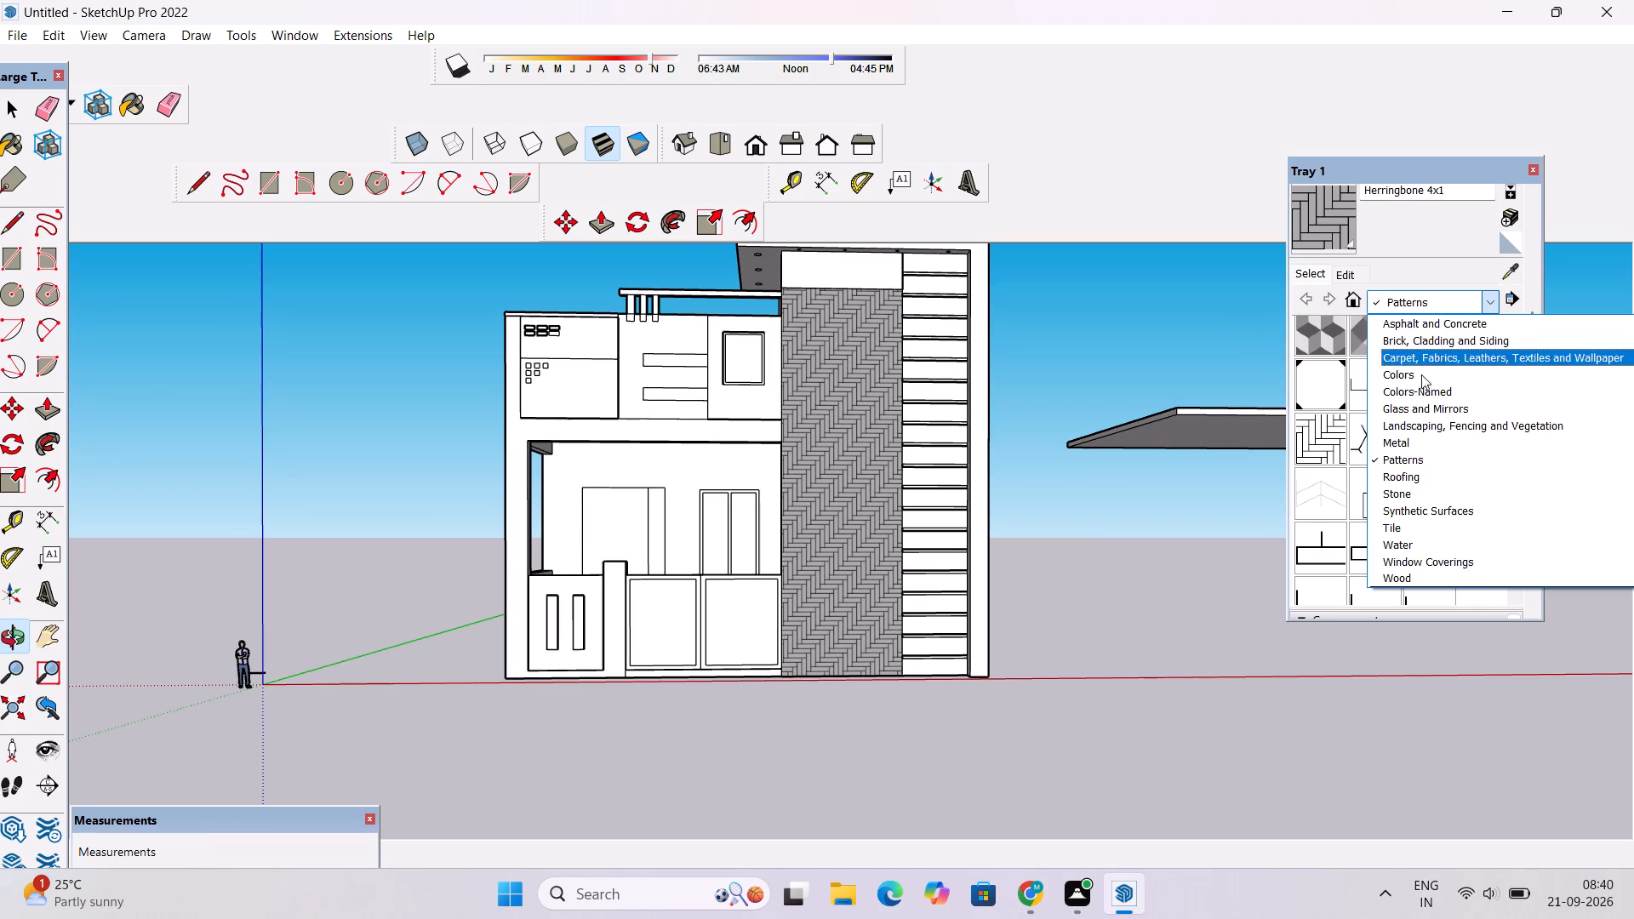
left_click(1422, 341)
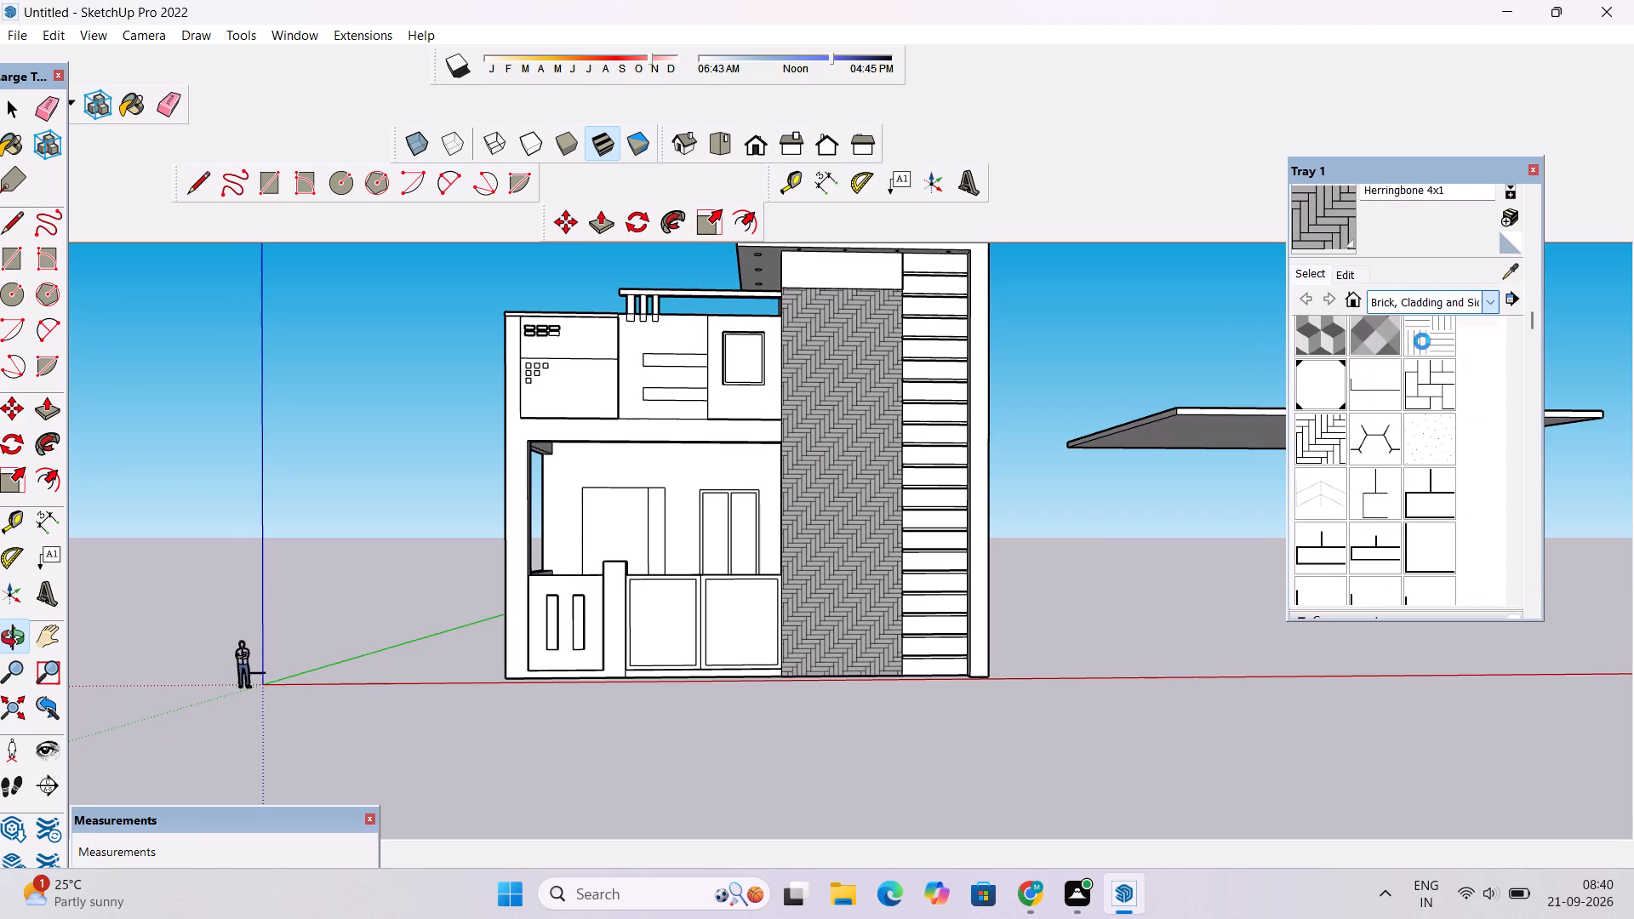
scroll(1379, 414, "down", 1)
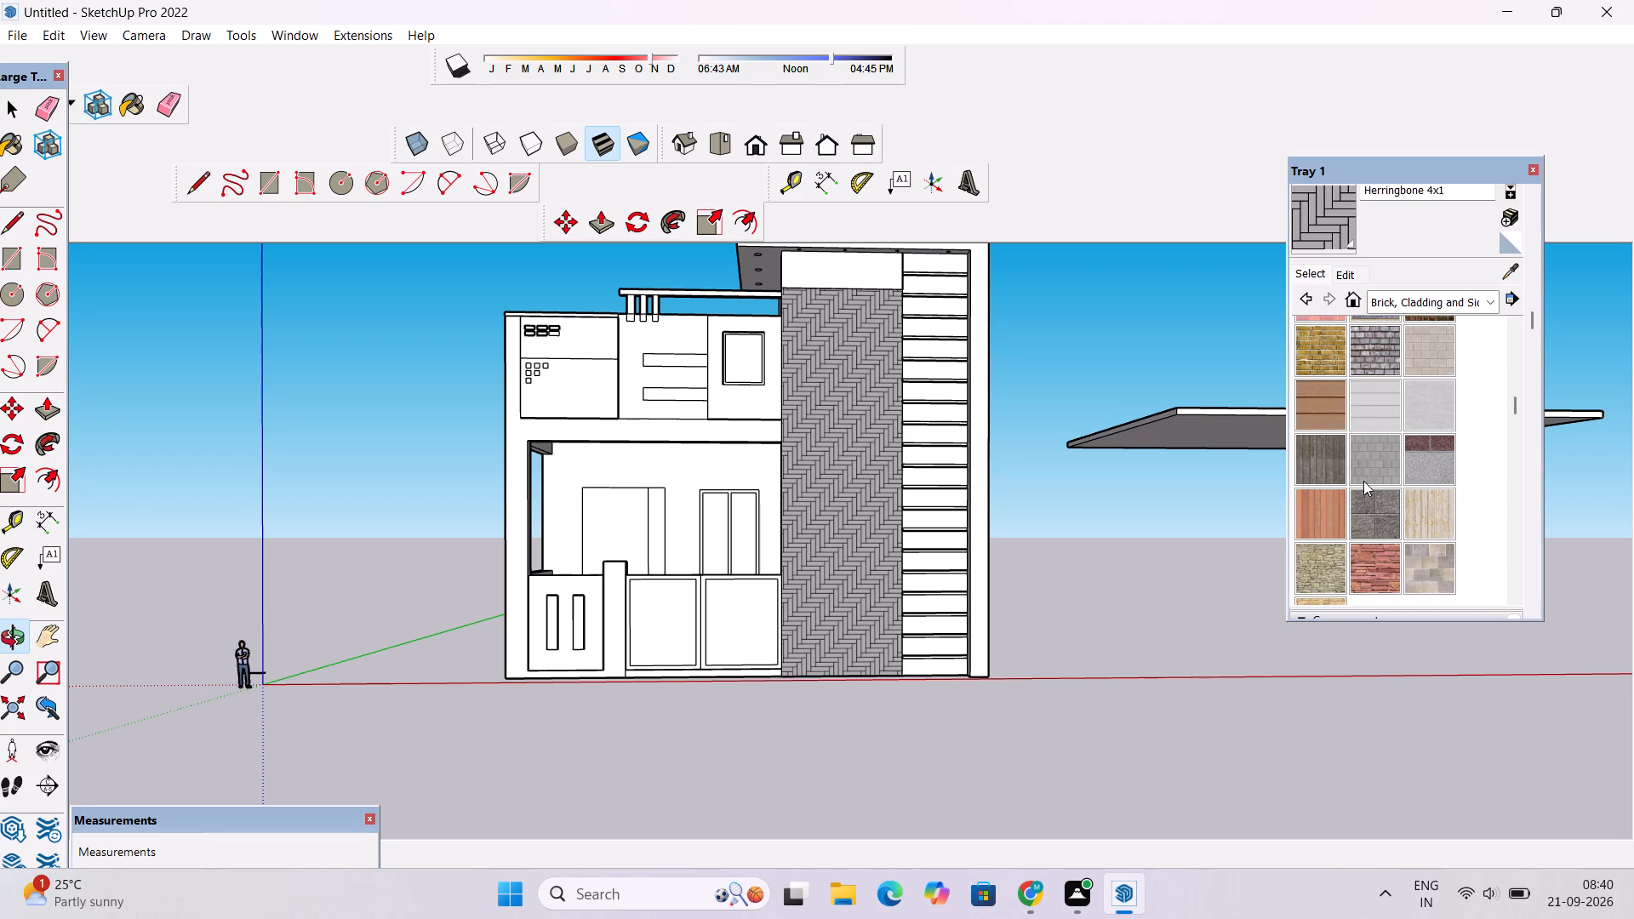
scroll(1363, 482, "up", 1)
left_click(1336, 513)
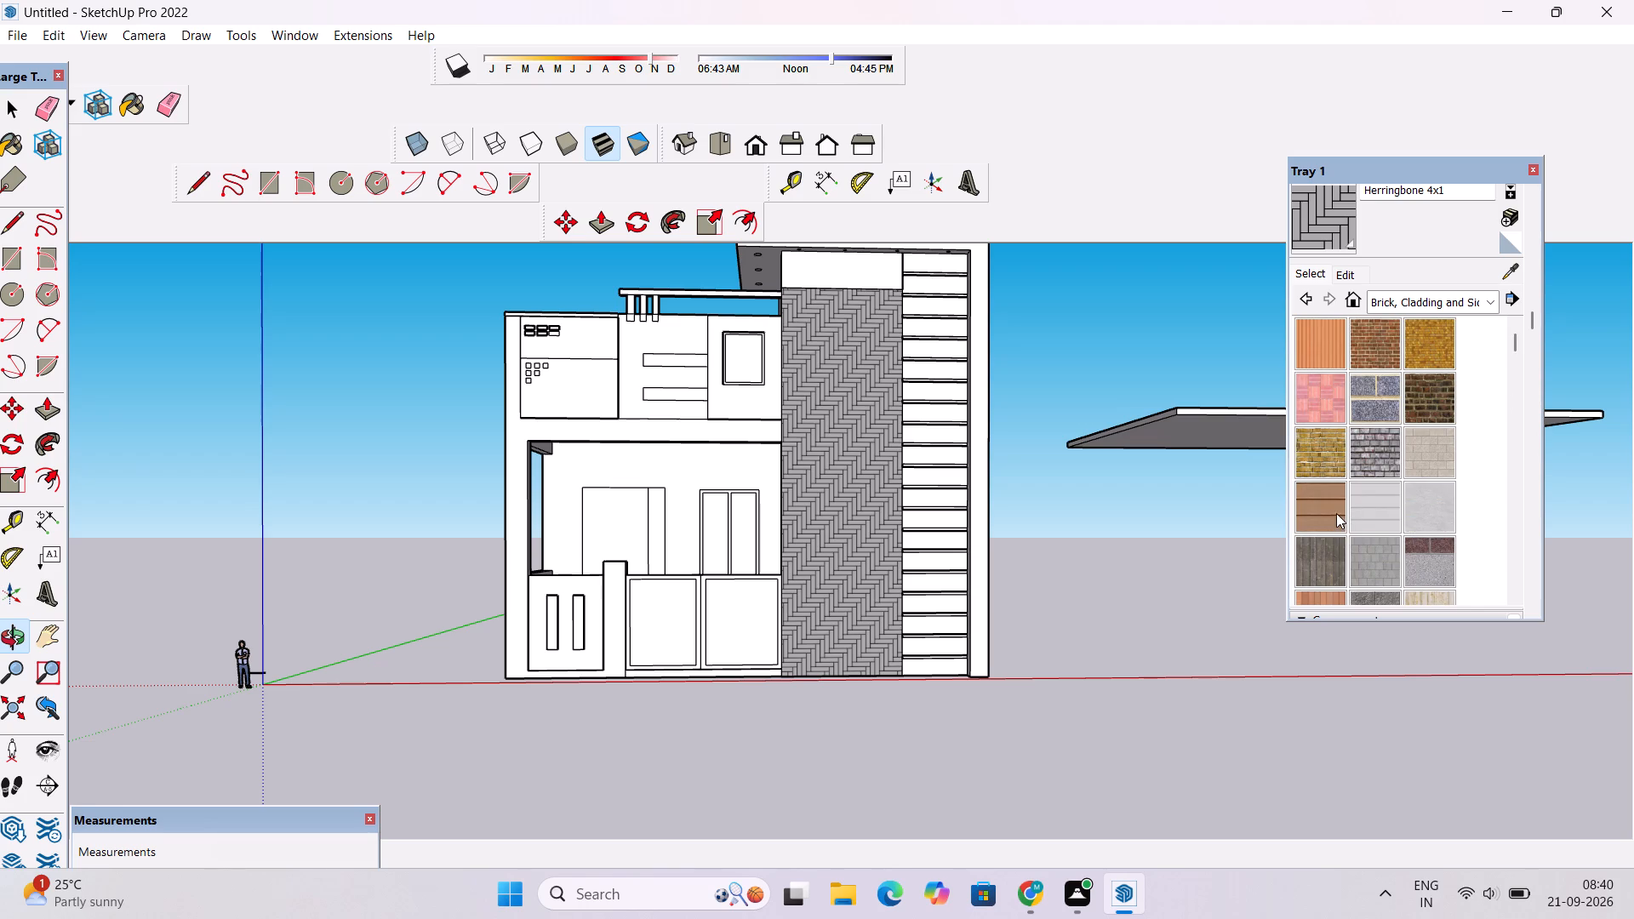
left_click(728, 617)
left_click(659, 617)
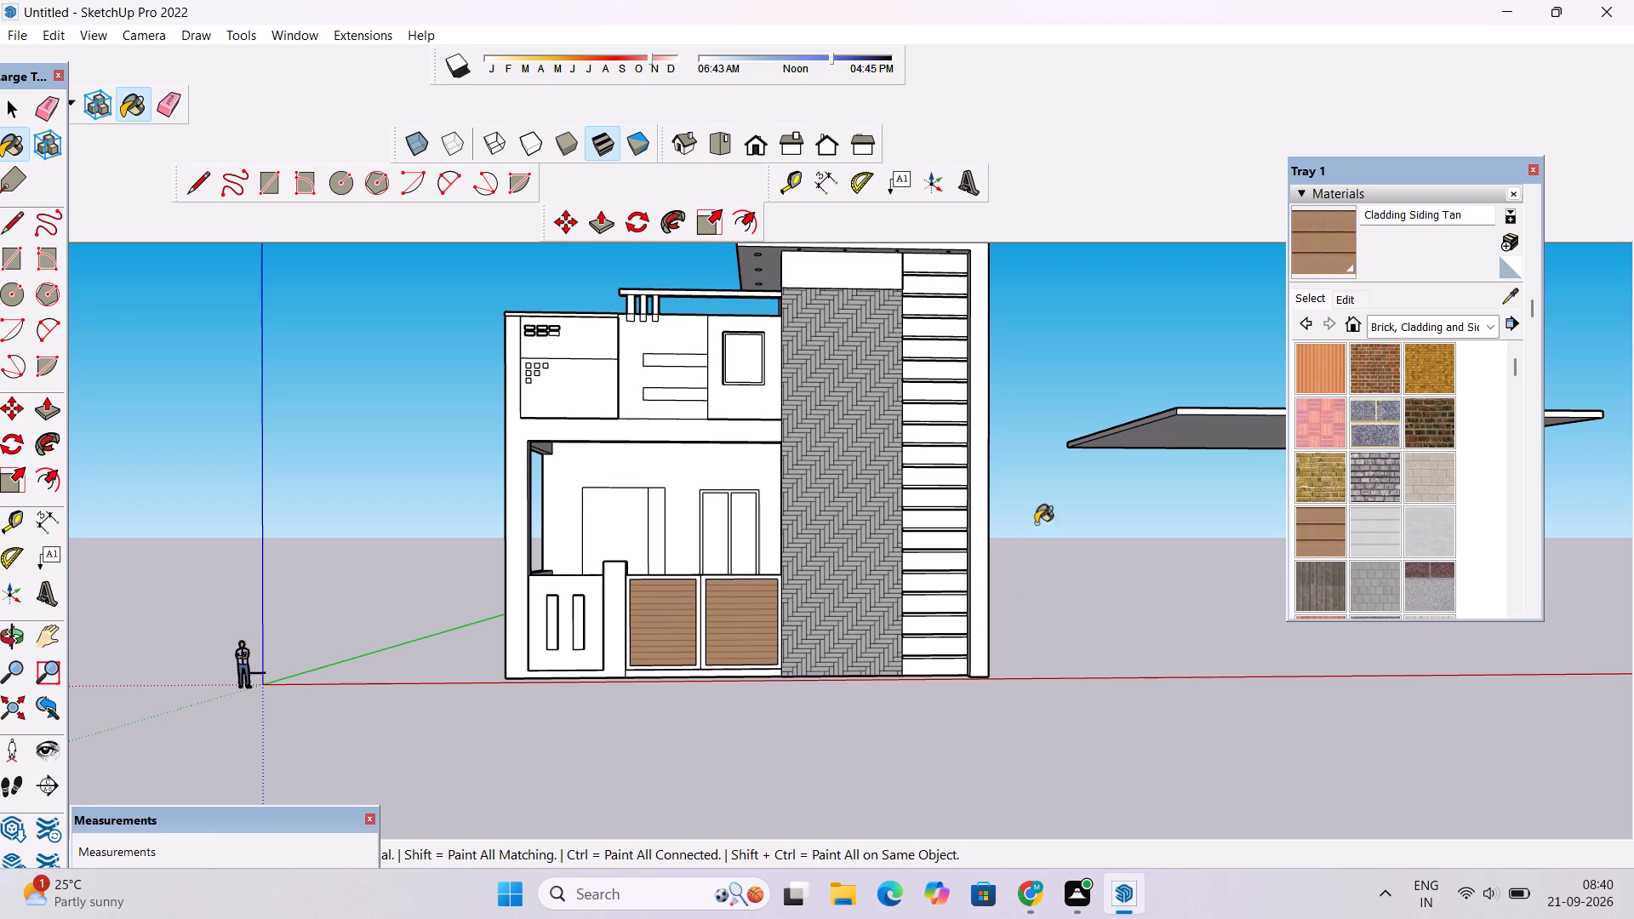
Darken the Cladding Siding Tan material to a deeper brown.
left_click(1351, 295)
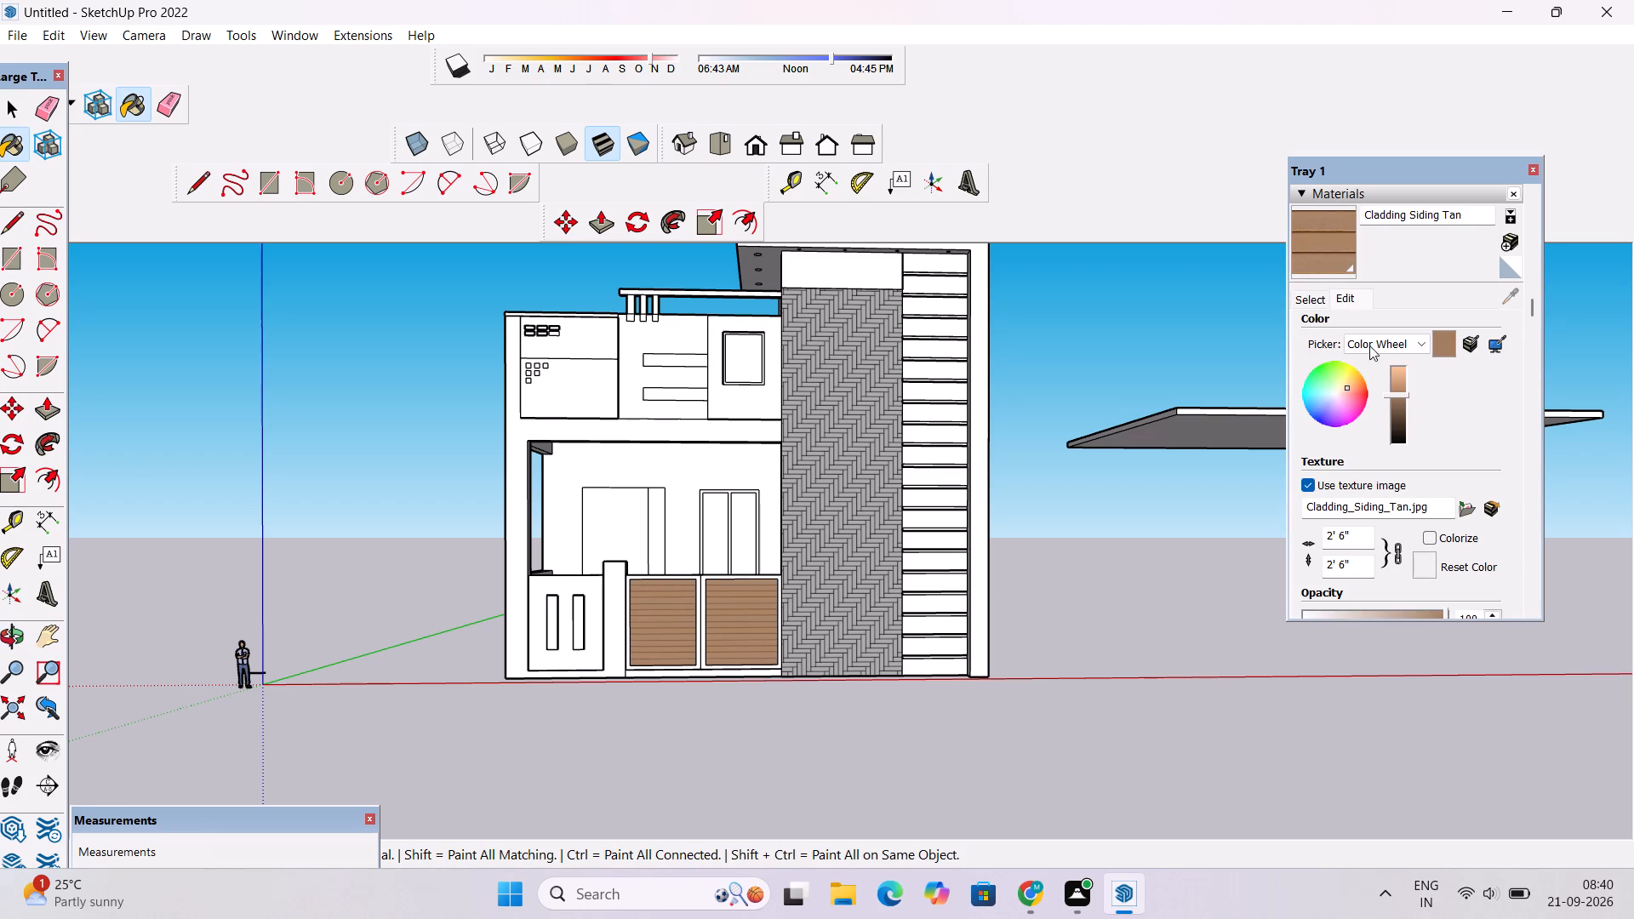
left_click(1402, 404)
left_click(1402, 407)
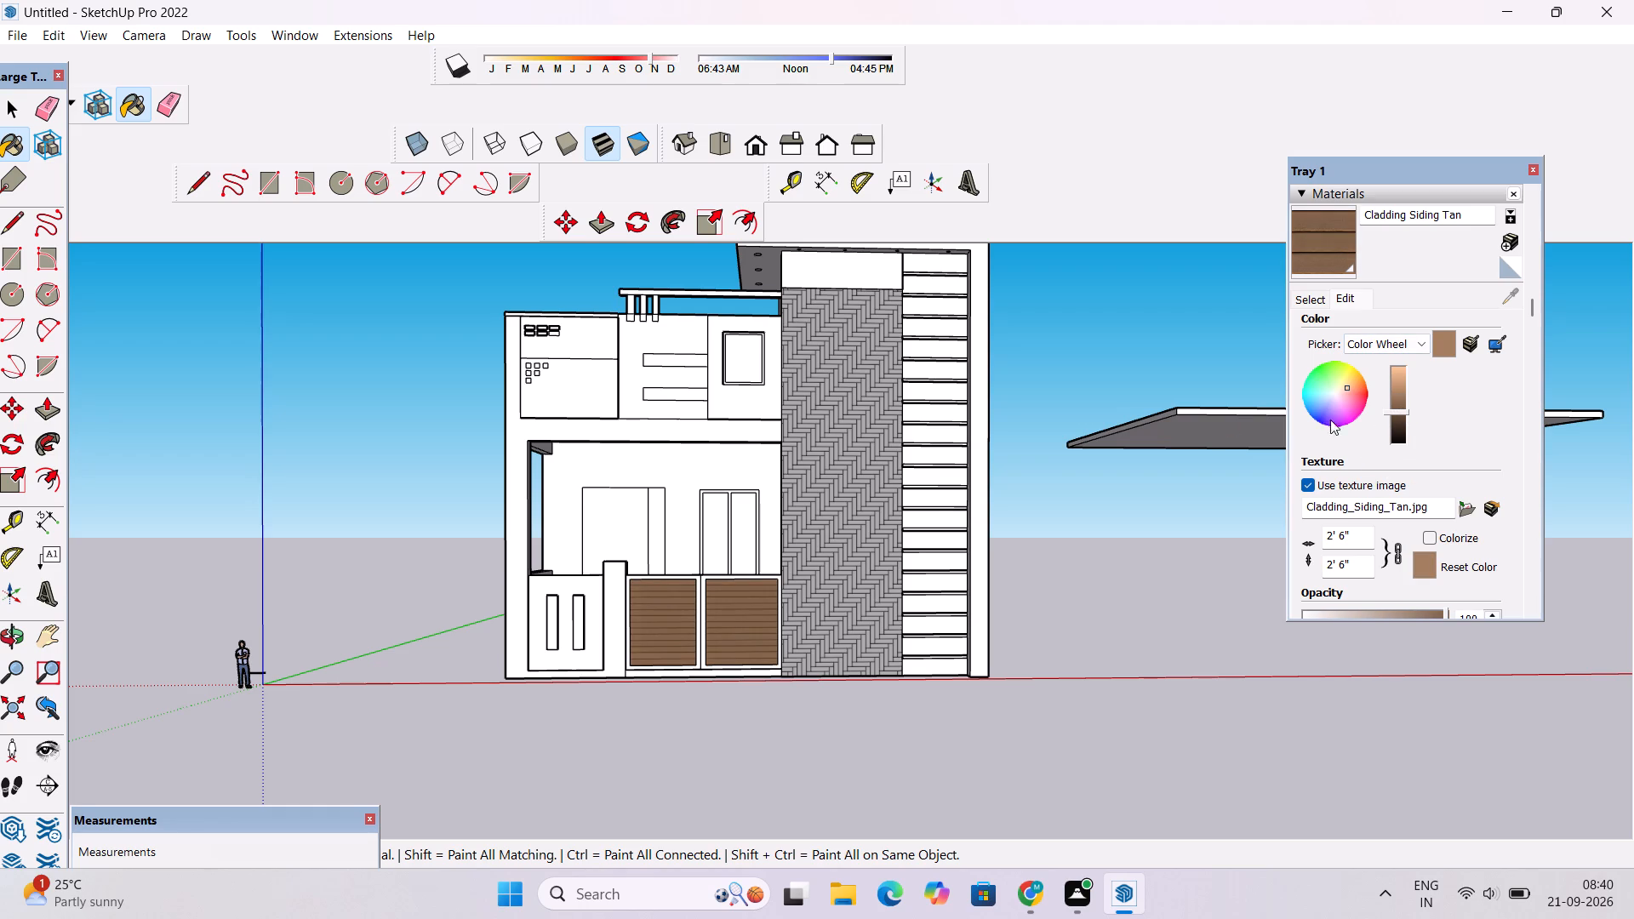
scroll(749, 557, "down", 2)
key("space")
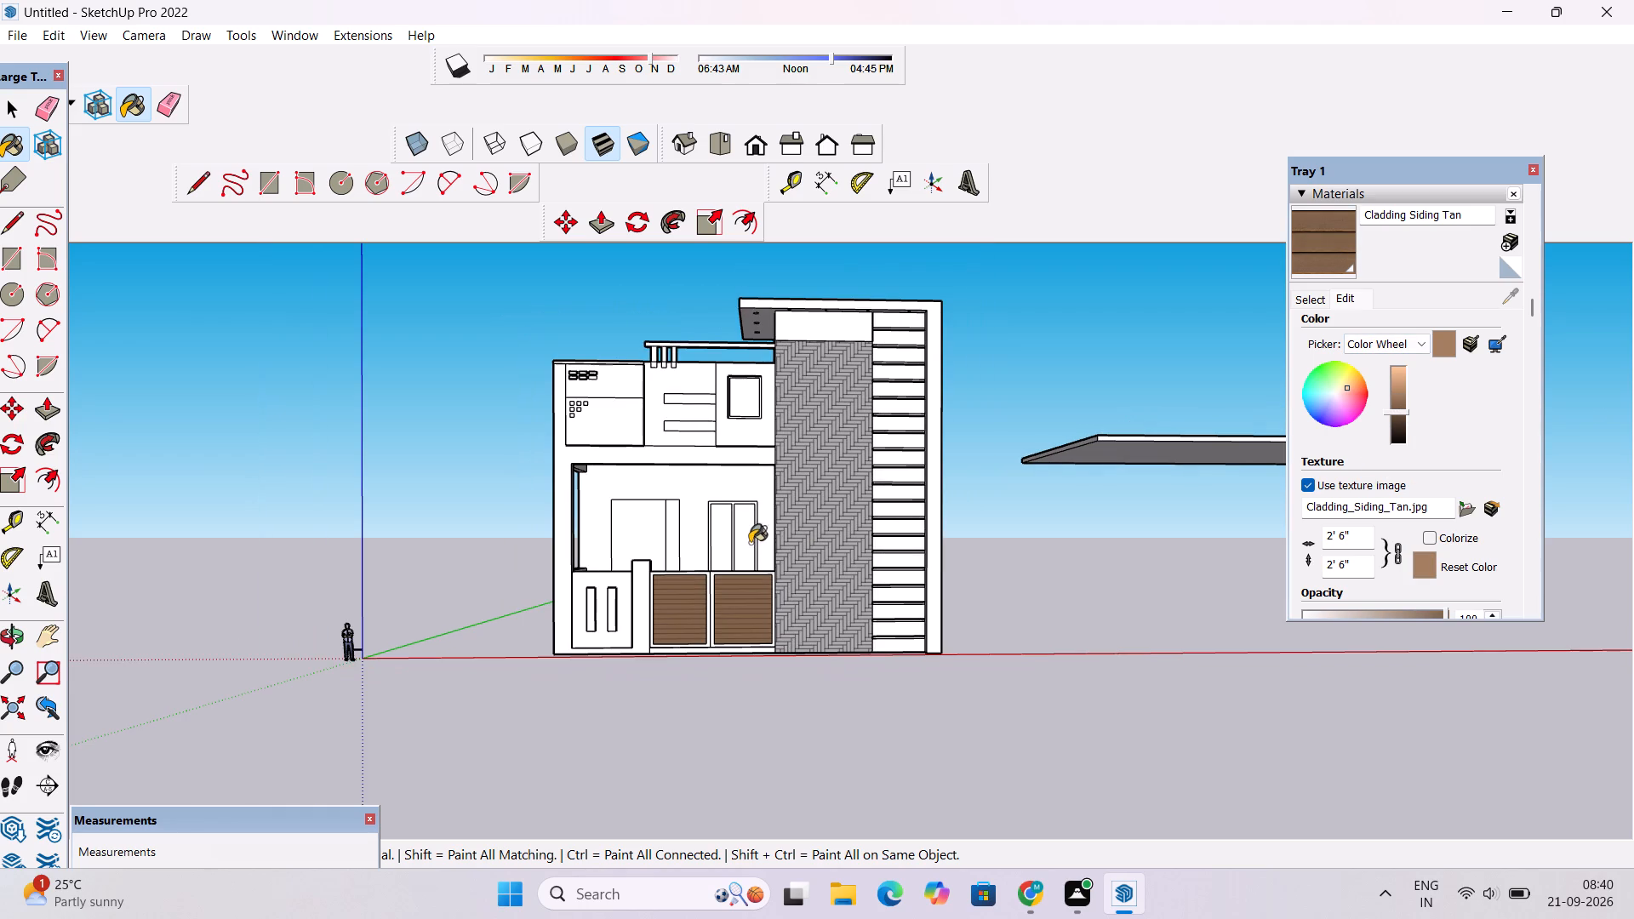
Paint the gate's frame and central divider with 0137_Black from the Colors-Named collection.
left_click(1311, 302)
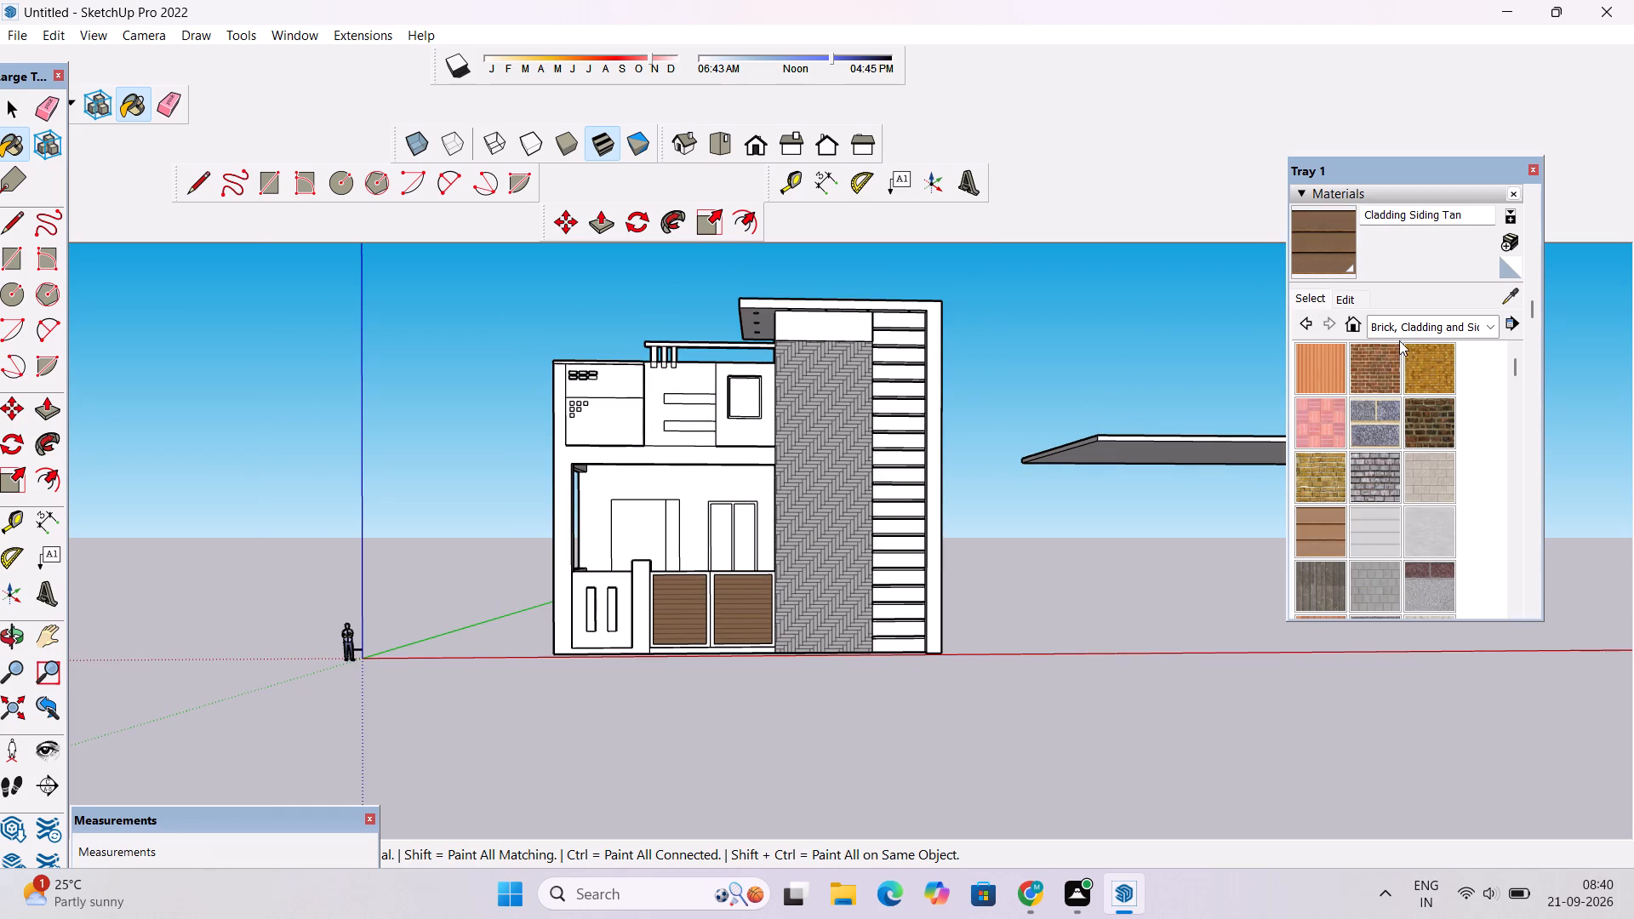
left_click(1399, 334)
left_click(1415, 417)
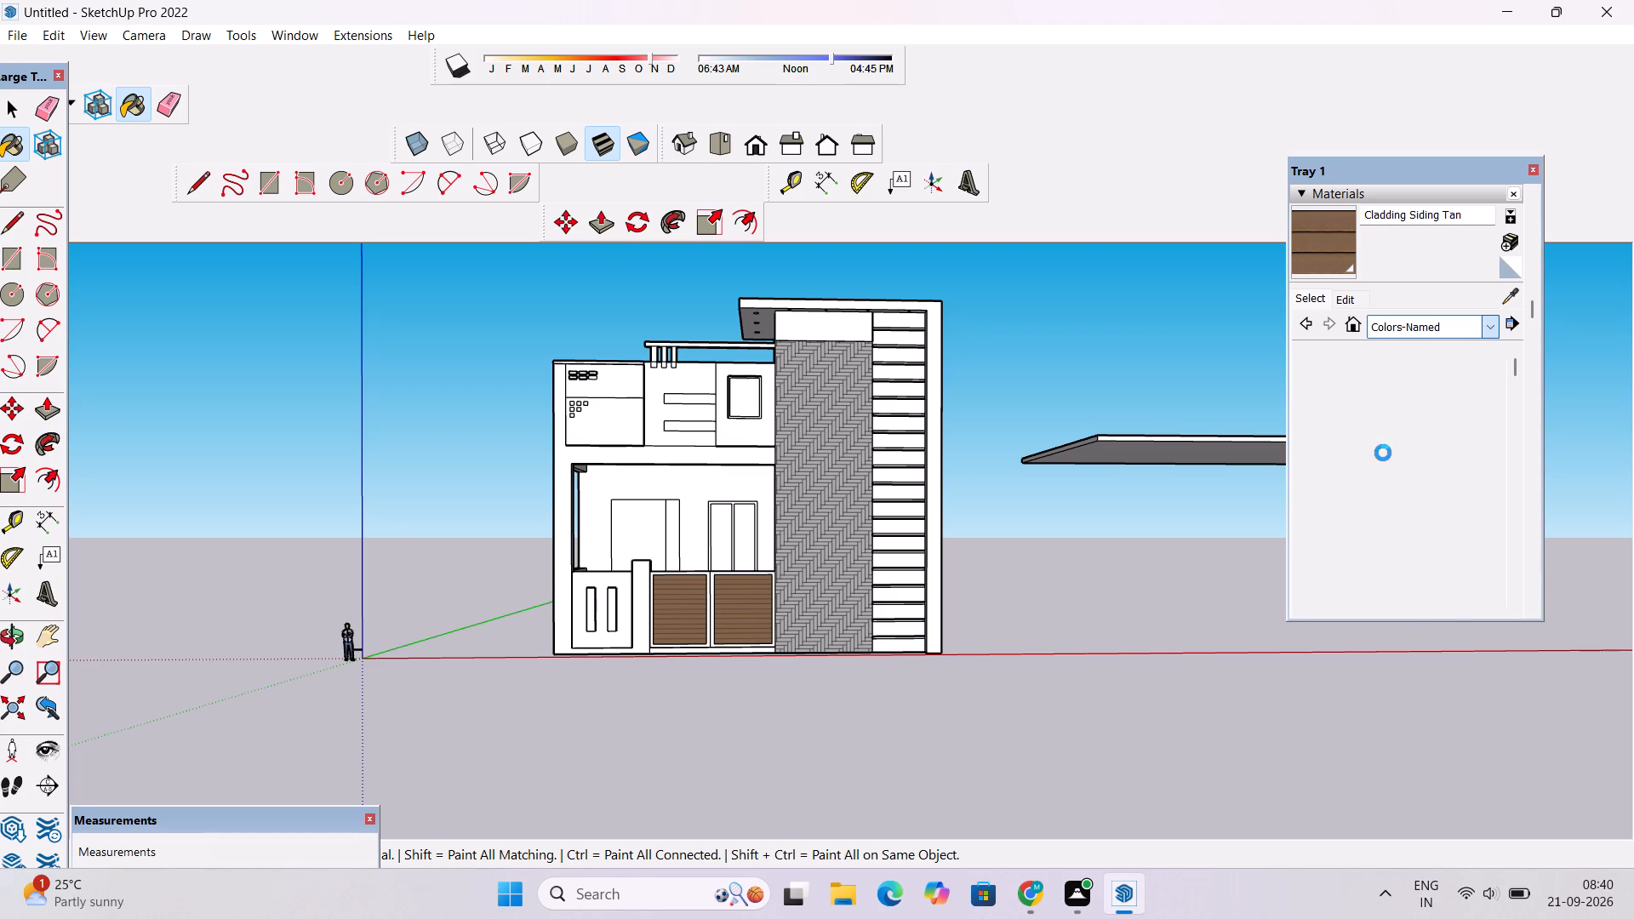
scroll(1377, 455, "down", 10)
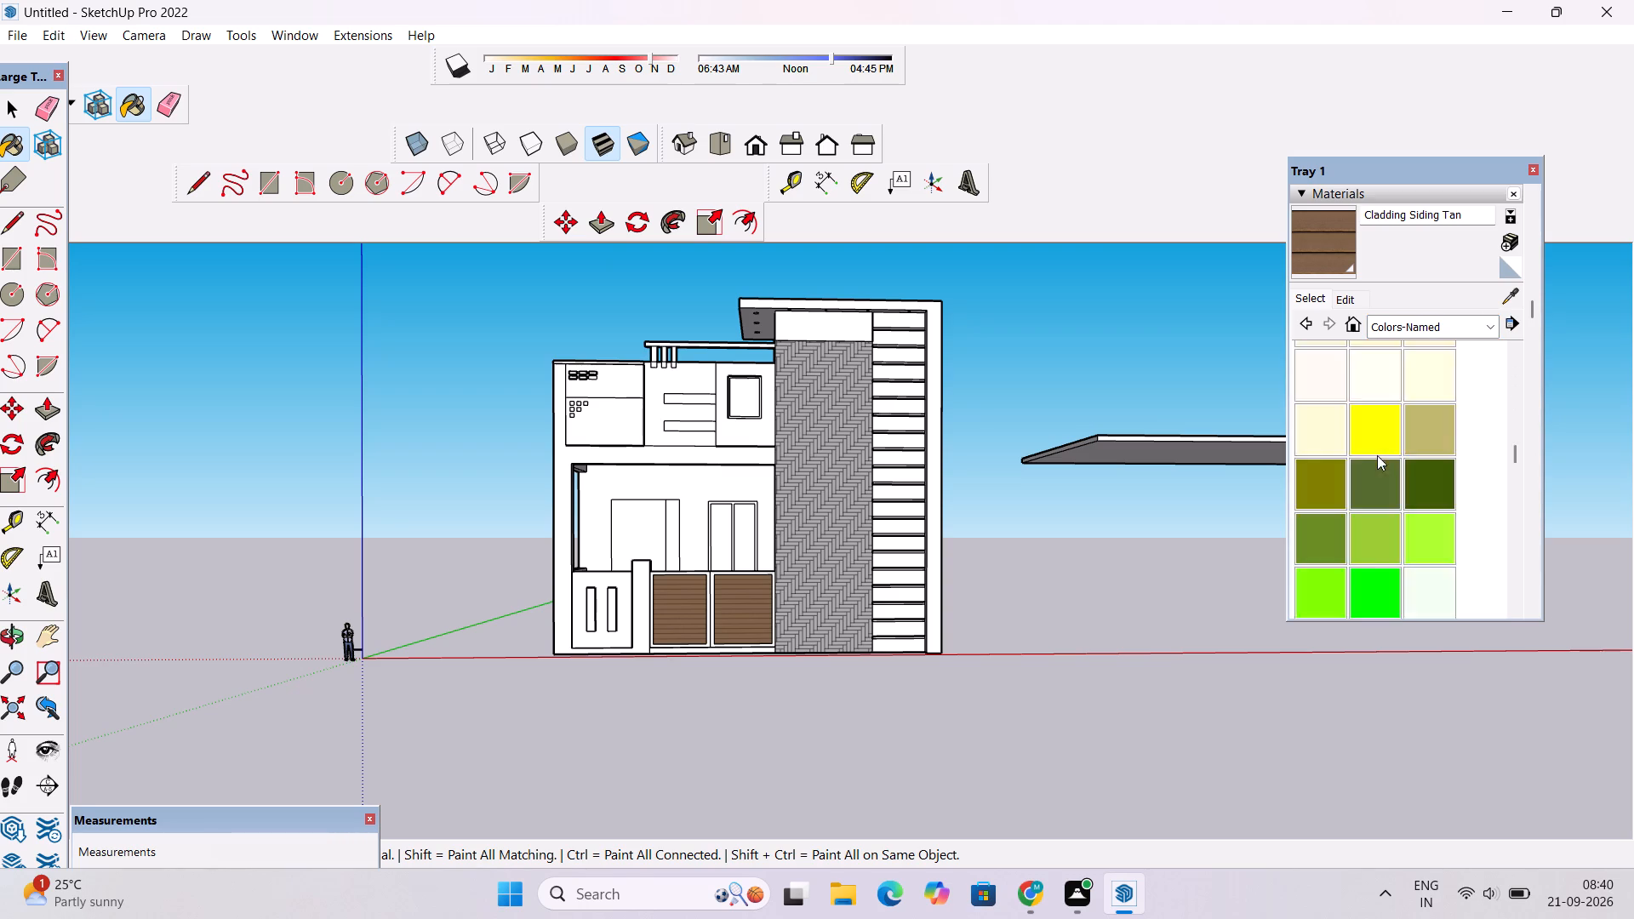
scroll(1377, 455, "down", 14)
scroll(1372, 420, "up", 2)
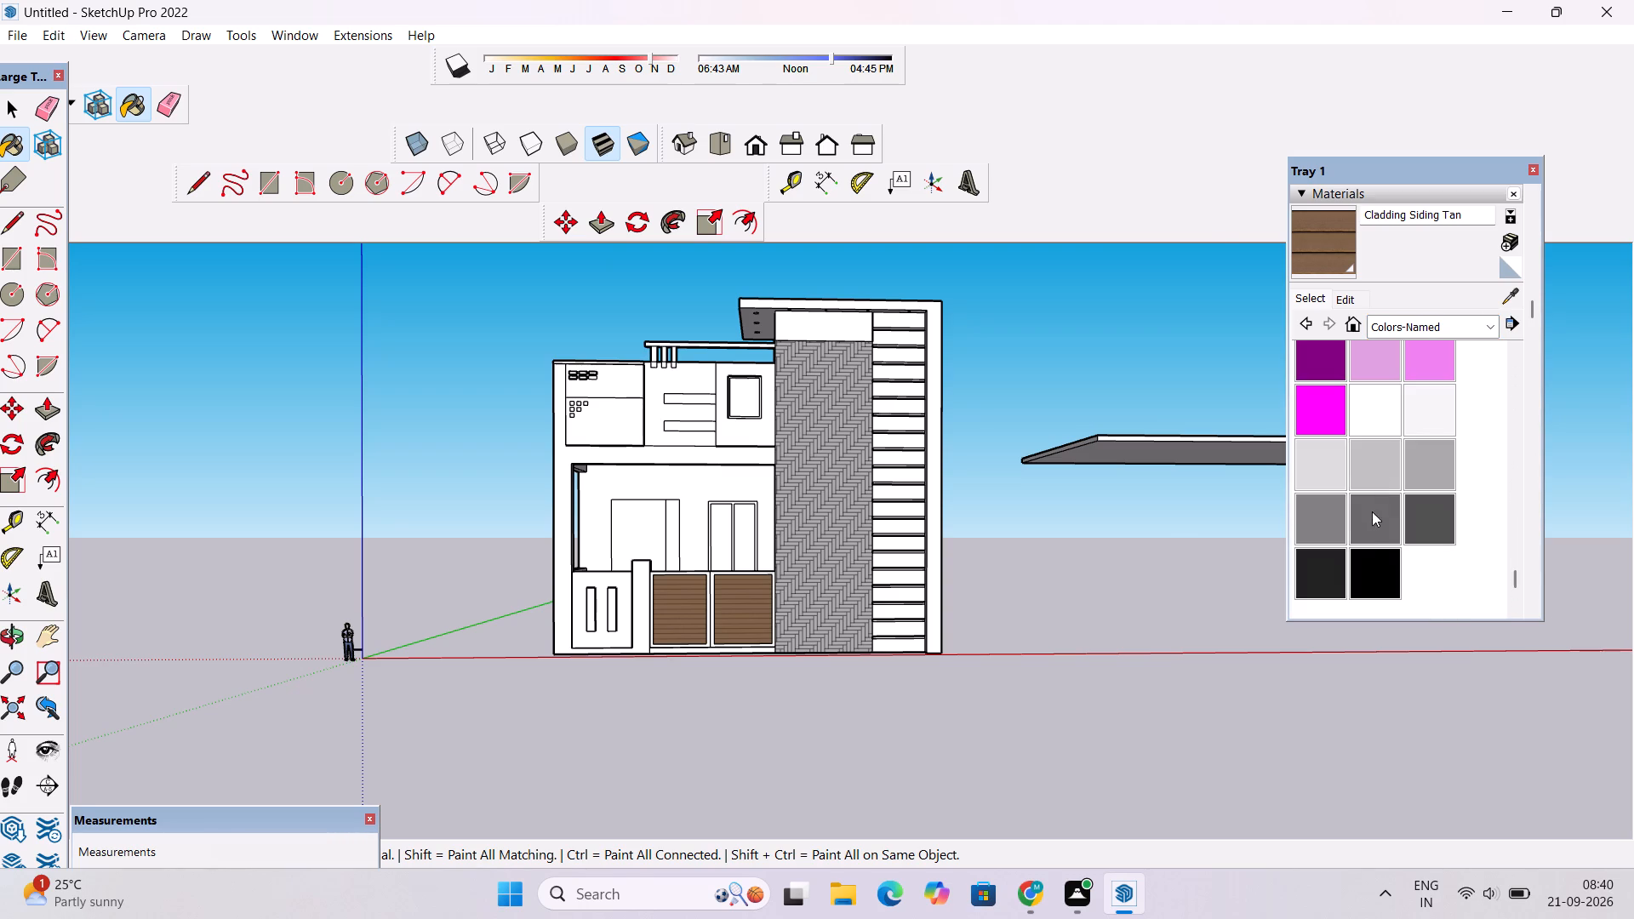
left_click(1360, 572)
scroll(783, 591, "up", 14)
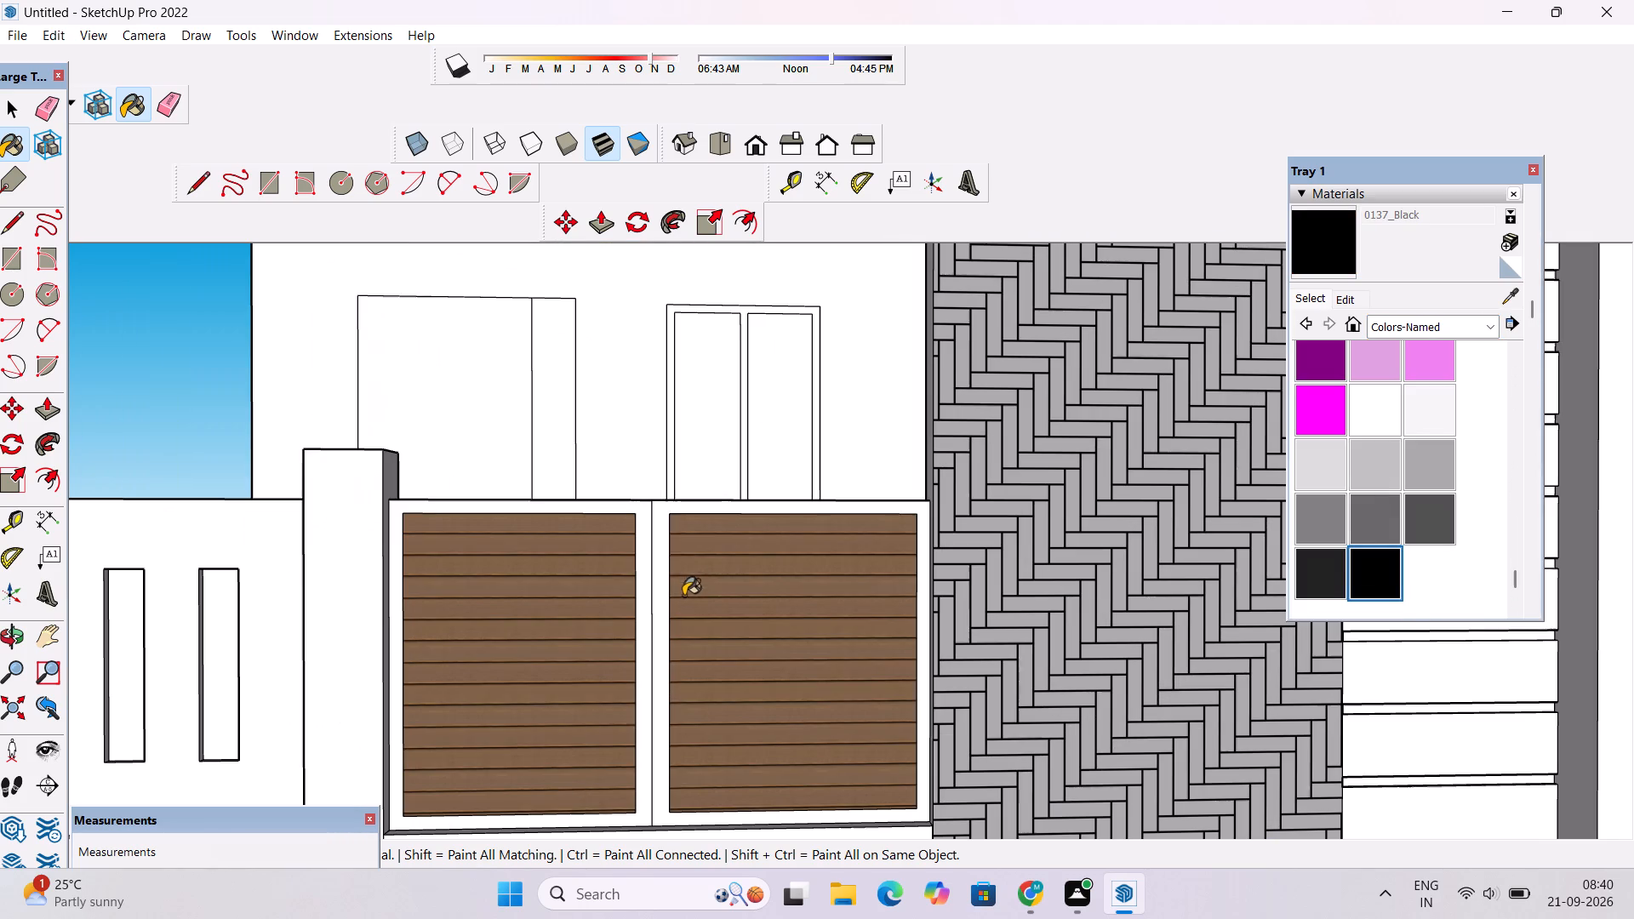
left_click(657, 529)
left_click(645, 516)
scroll(633, 515, "down", 7)
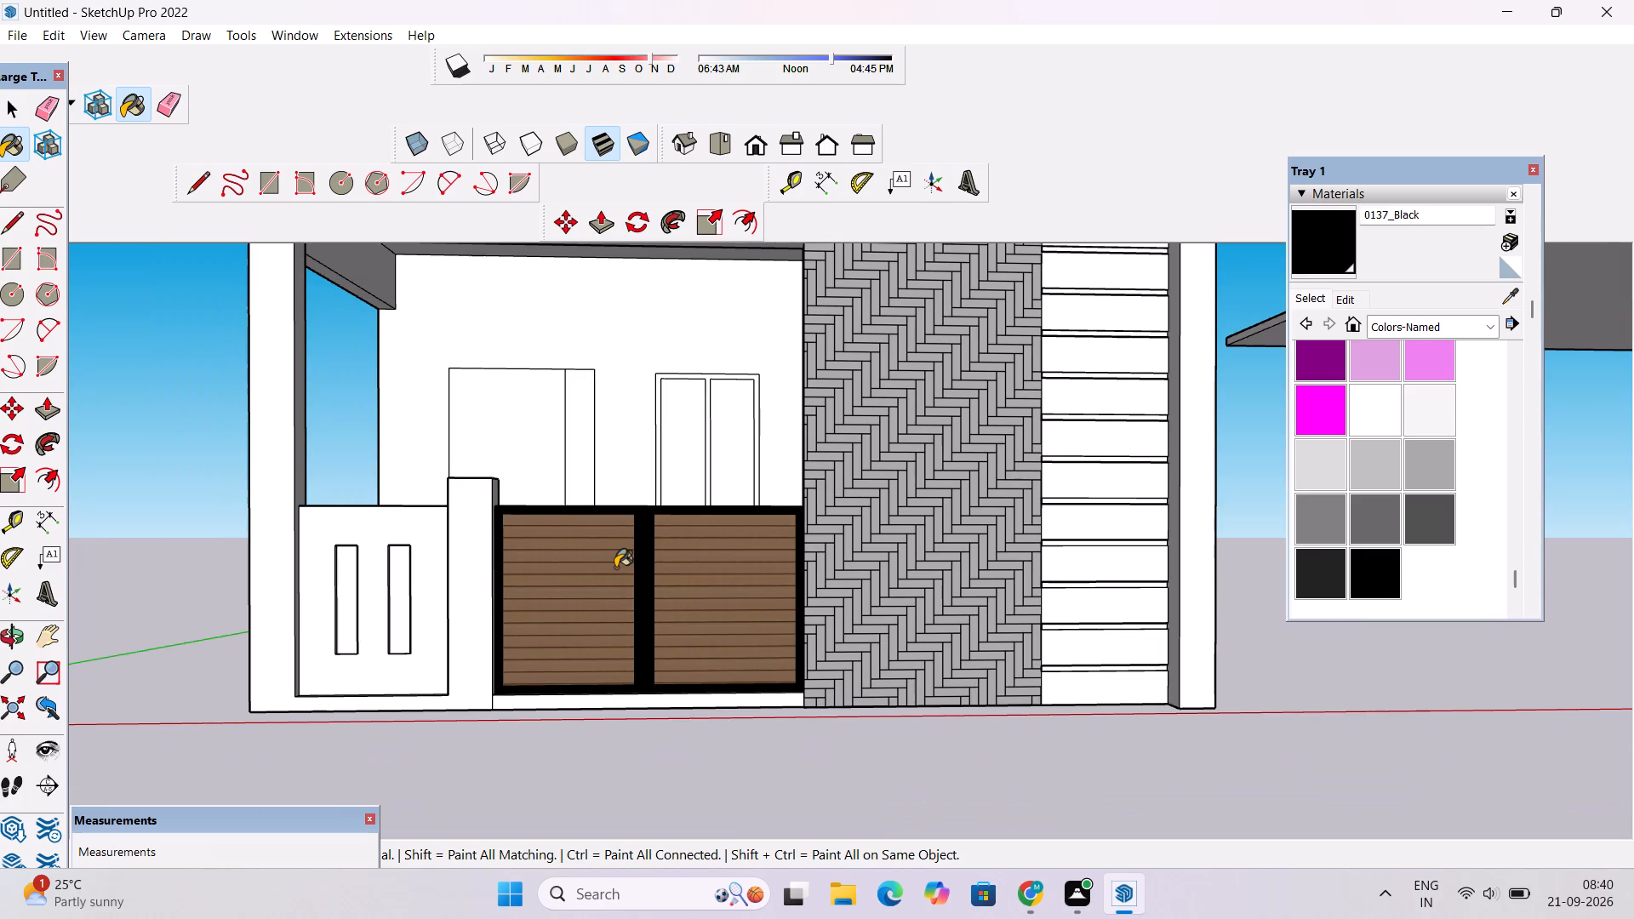
scroll(615, 568, "down", 1)
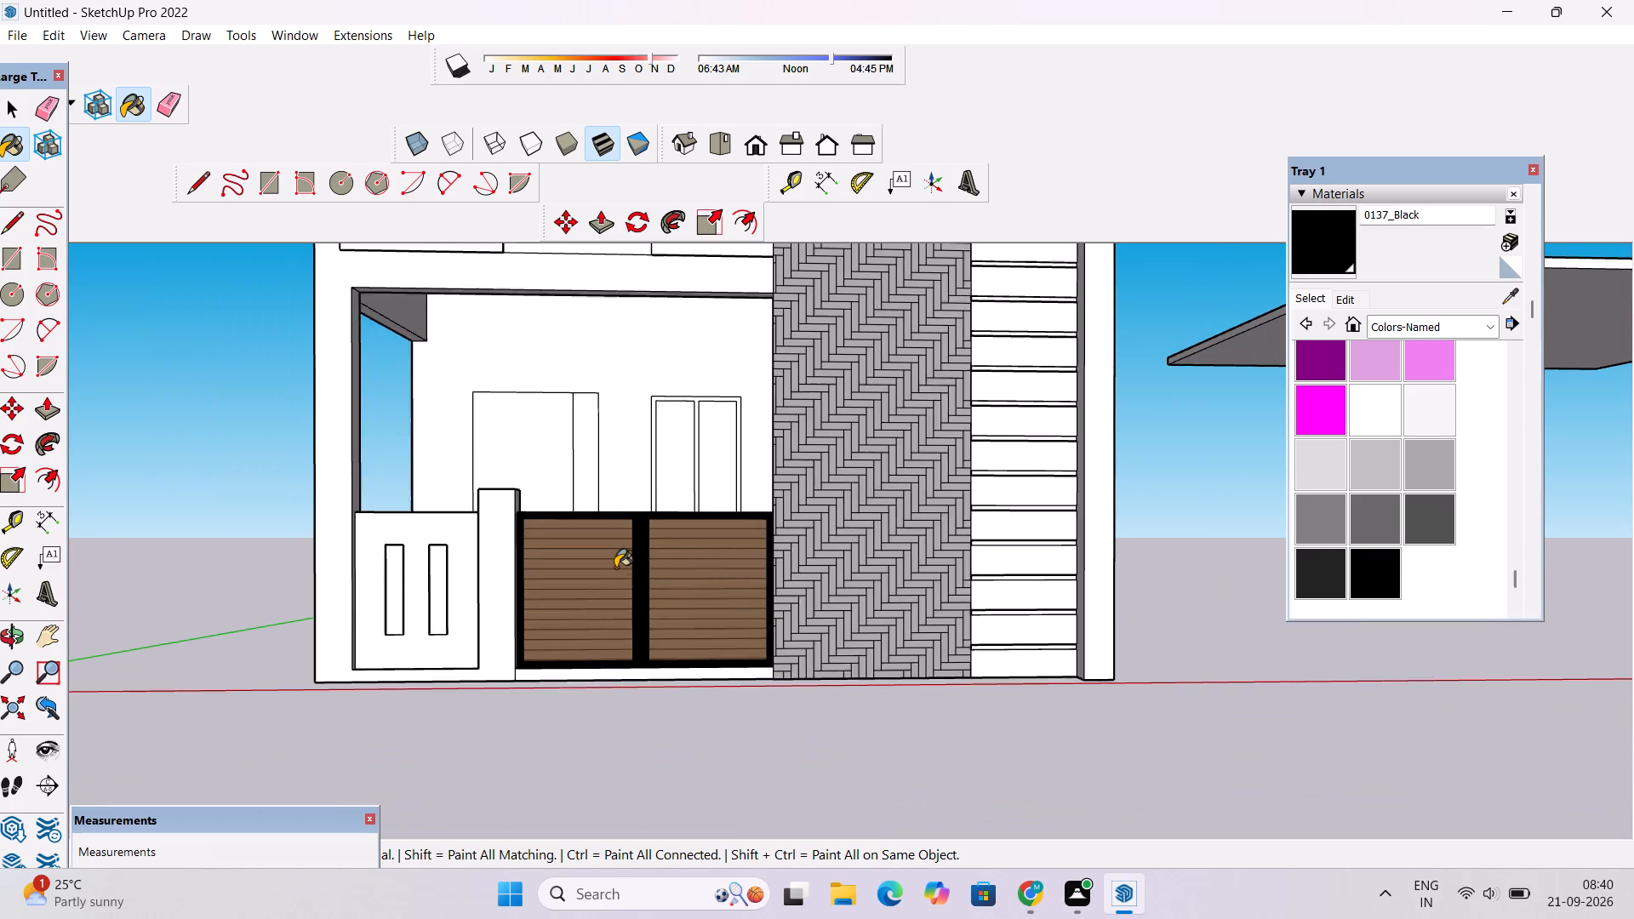
scroll(615, 568, "down", 1)
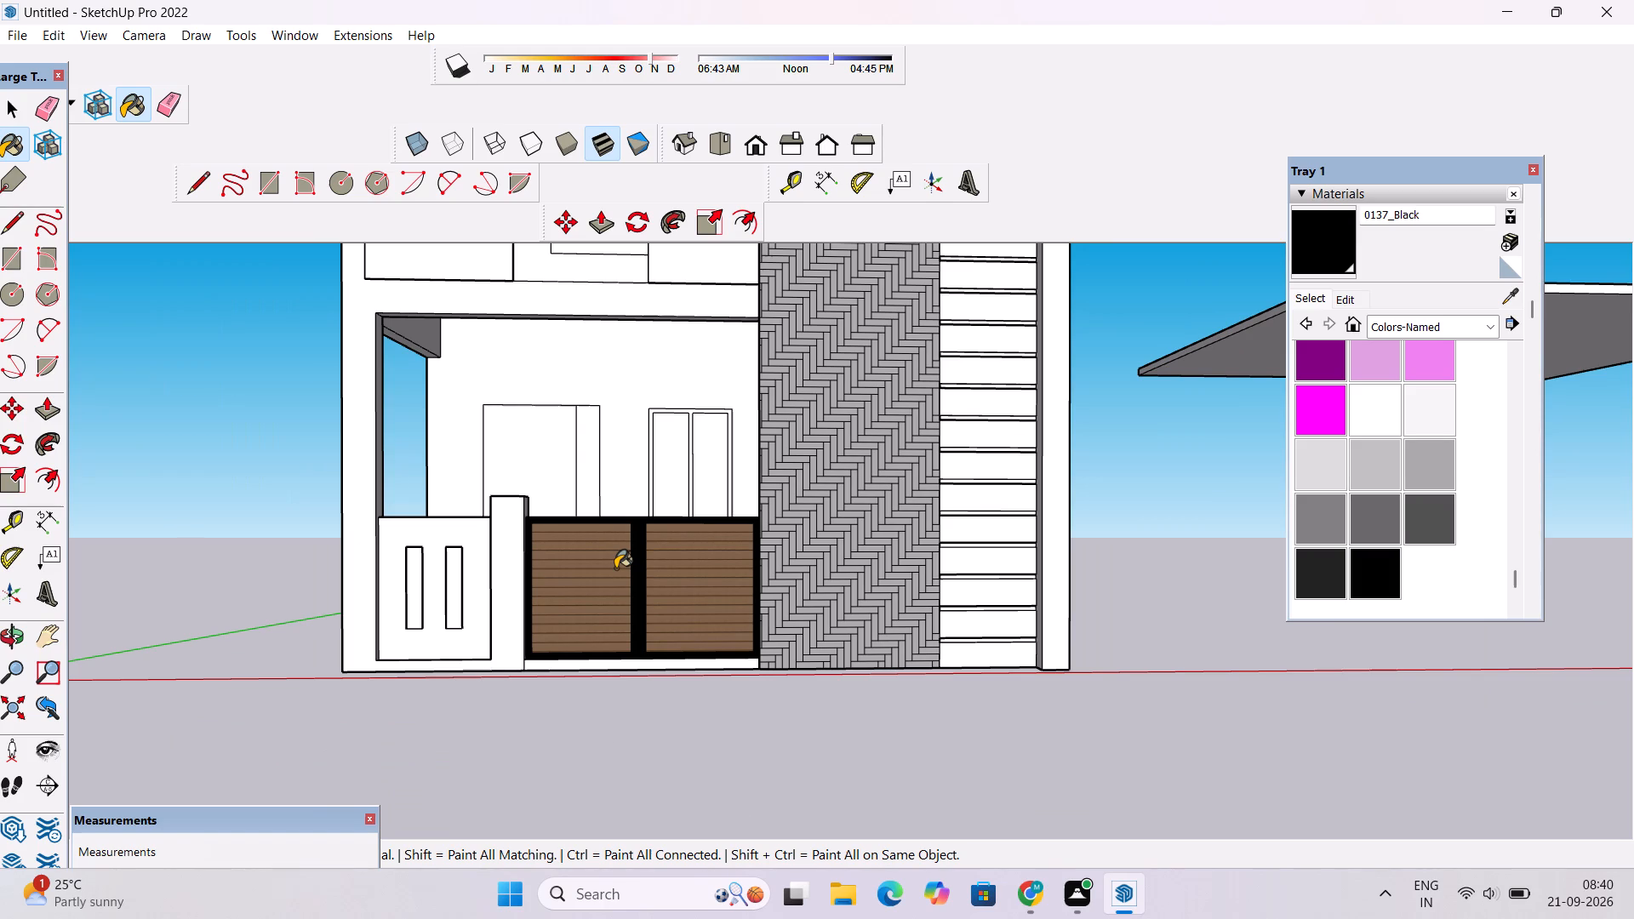
scroll(615, 568, "down", 2)
scroll(678, 516, "up", 2)
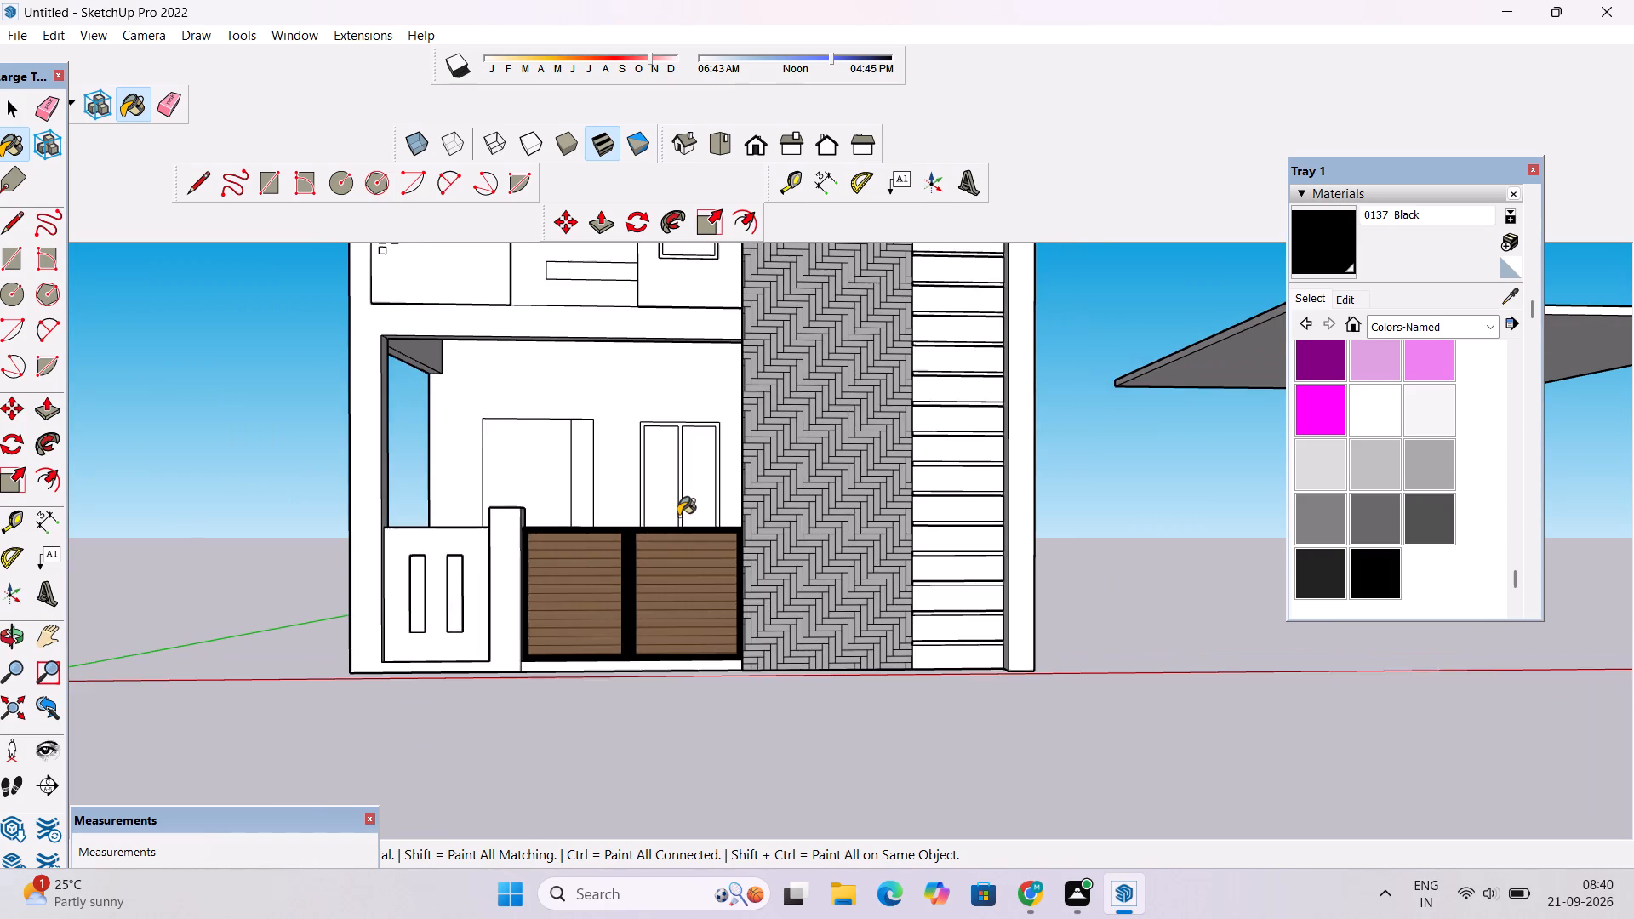
Examine the painted gate from several angles and in relation to the rest of the front elevation.
key("o")
scroll(662, 549, "down", 4)
left_click_drag(664, 571, 677, 700)
scroll(666, 671, "up", 5)
left_click_drag(659, 695, 650, 759)
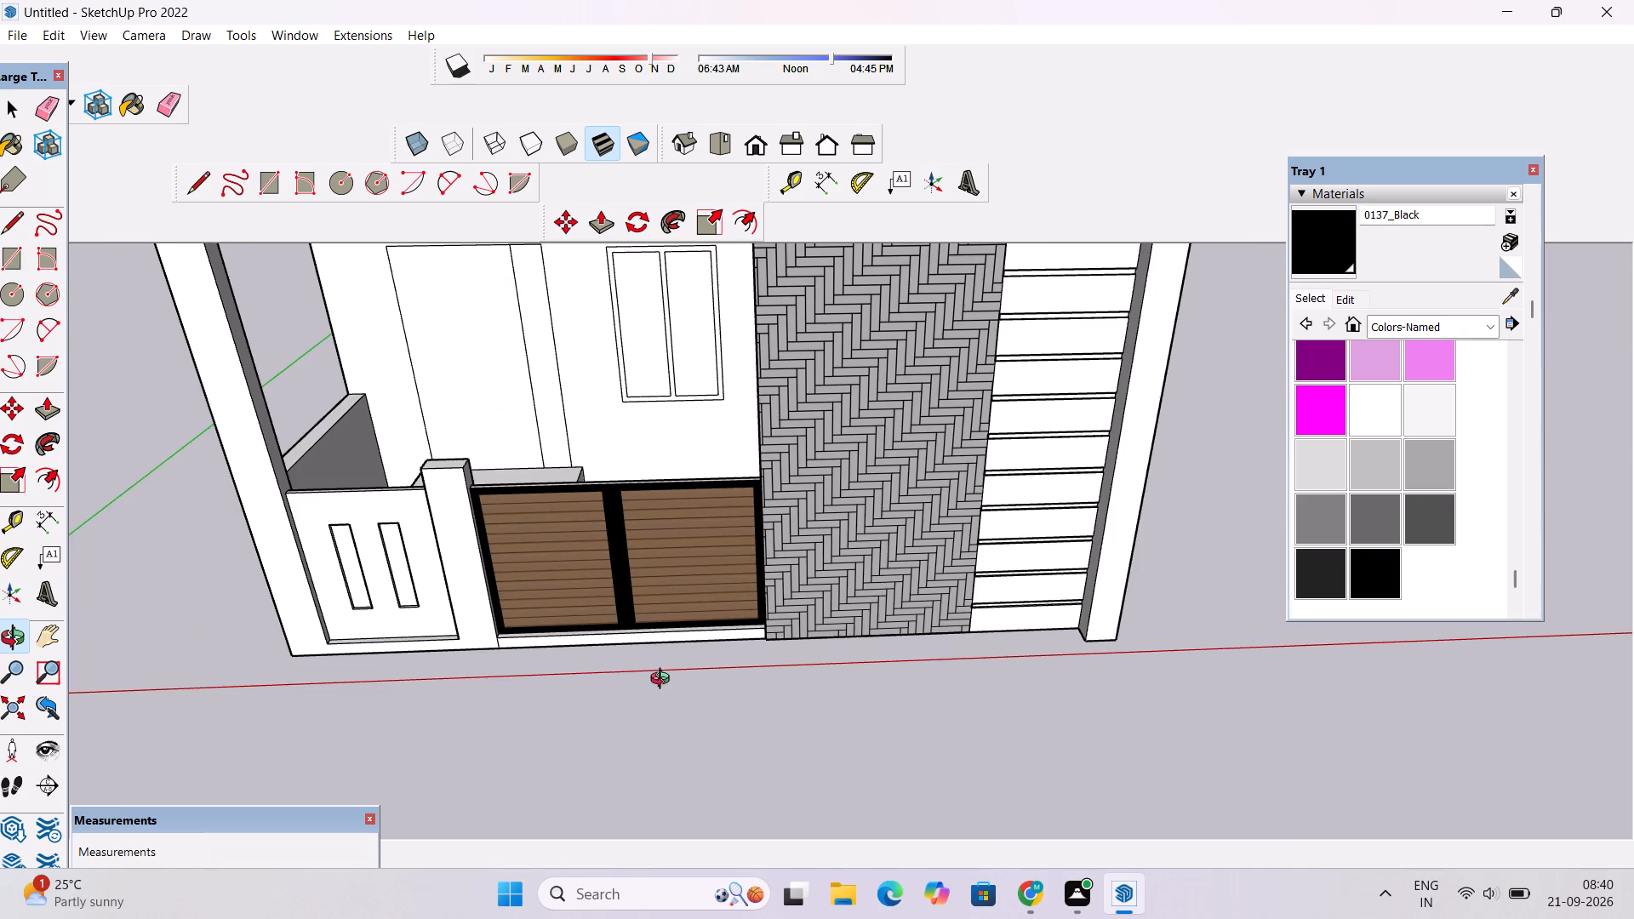
scroll(664, 681, "up", 5)
left_click_drag(721, 690, 591, 726)
scroll(588, 716, "down", 3)
left_click_drag(582, 716, 628, 703)
left_click_drag(563, 678, 716, 702, "shift")
scroll(716, 702, "down", 5)
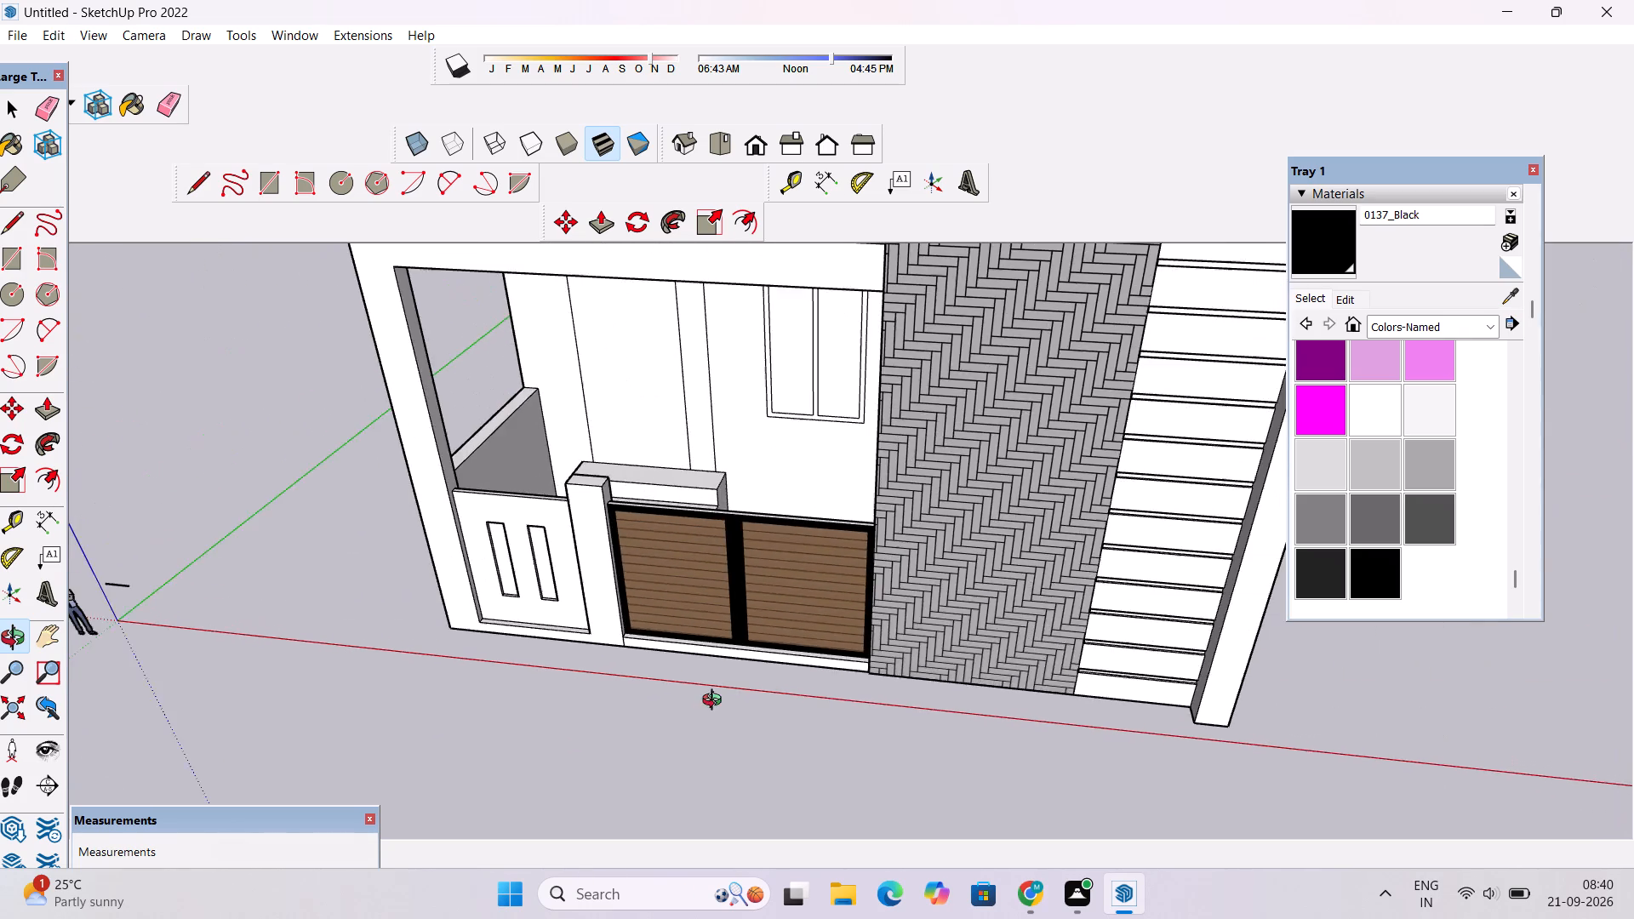
left_click_drag(696, 699, 774, 634)
left_click_drag(698, 624, 817, 652, "shift")
scroll(818, 652, "down", 4)
left_click_drag(773, 703, 793, 678)
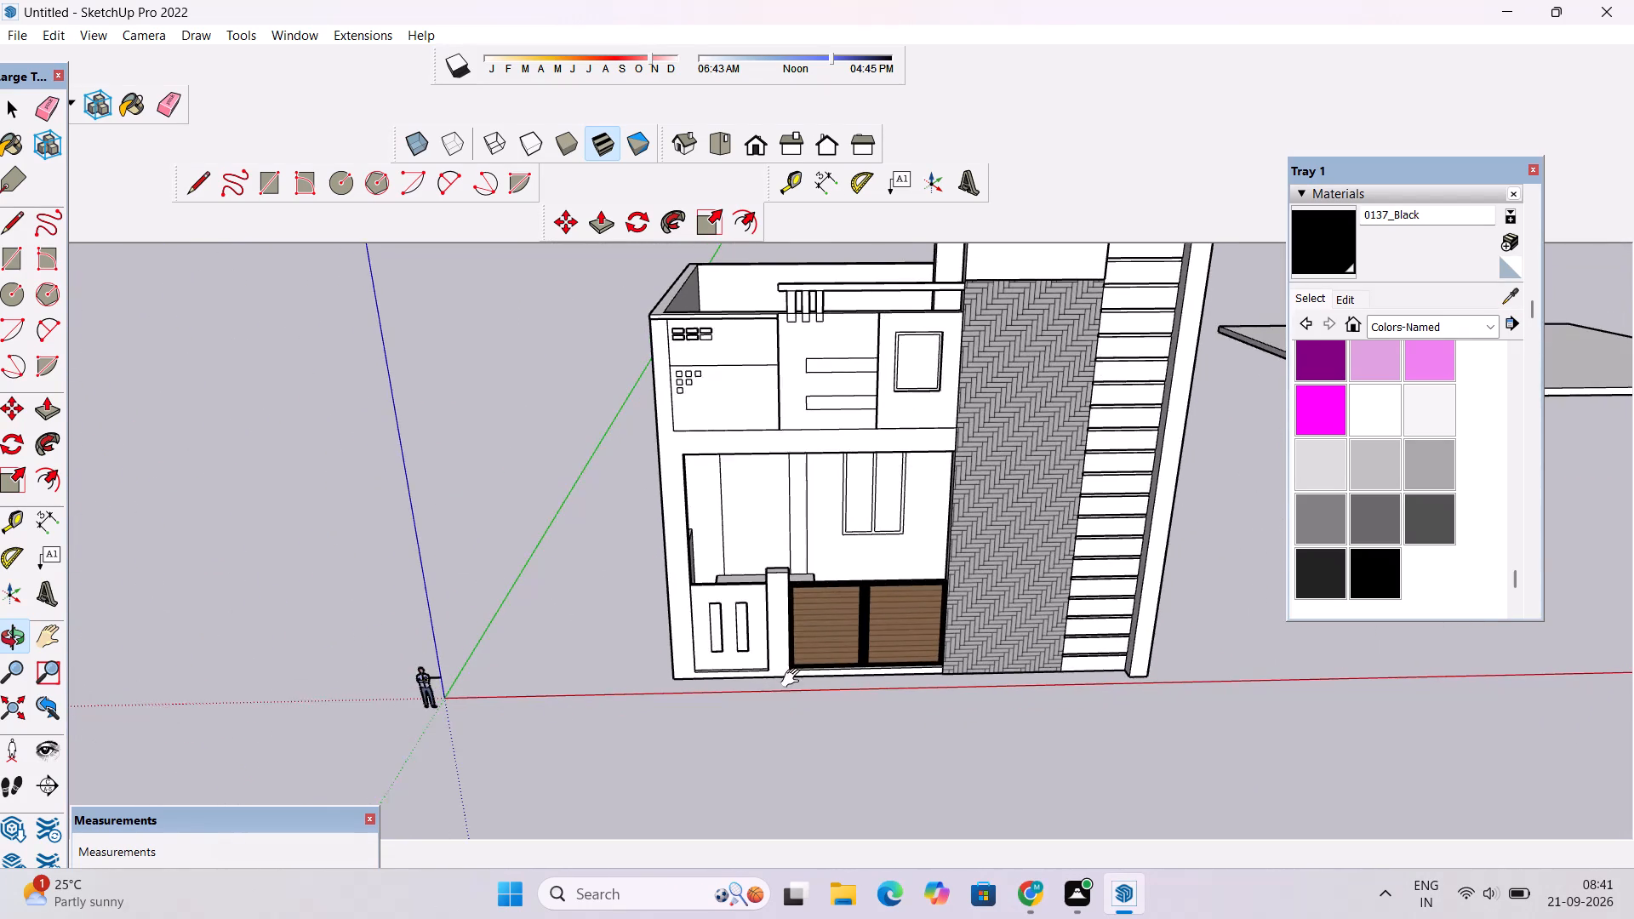
scroll(794, 678, "up", 2)
left_click_drag(781, 676, 808, 679, "shift")
scroll(808, 679, "down", 5)
left_click_drag(794, 723, 791, 592)
Recess the upper horizontal strip on the middle upper-floor wall panel by 1" with Push/Pull.
scroll(791, 591, "up", 3)
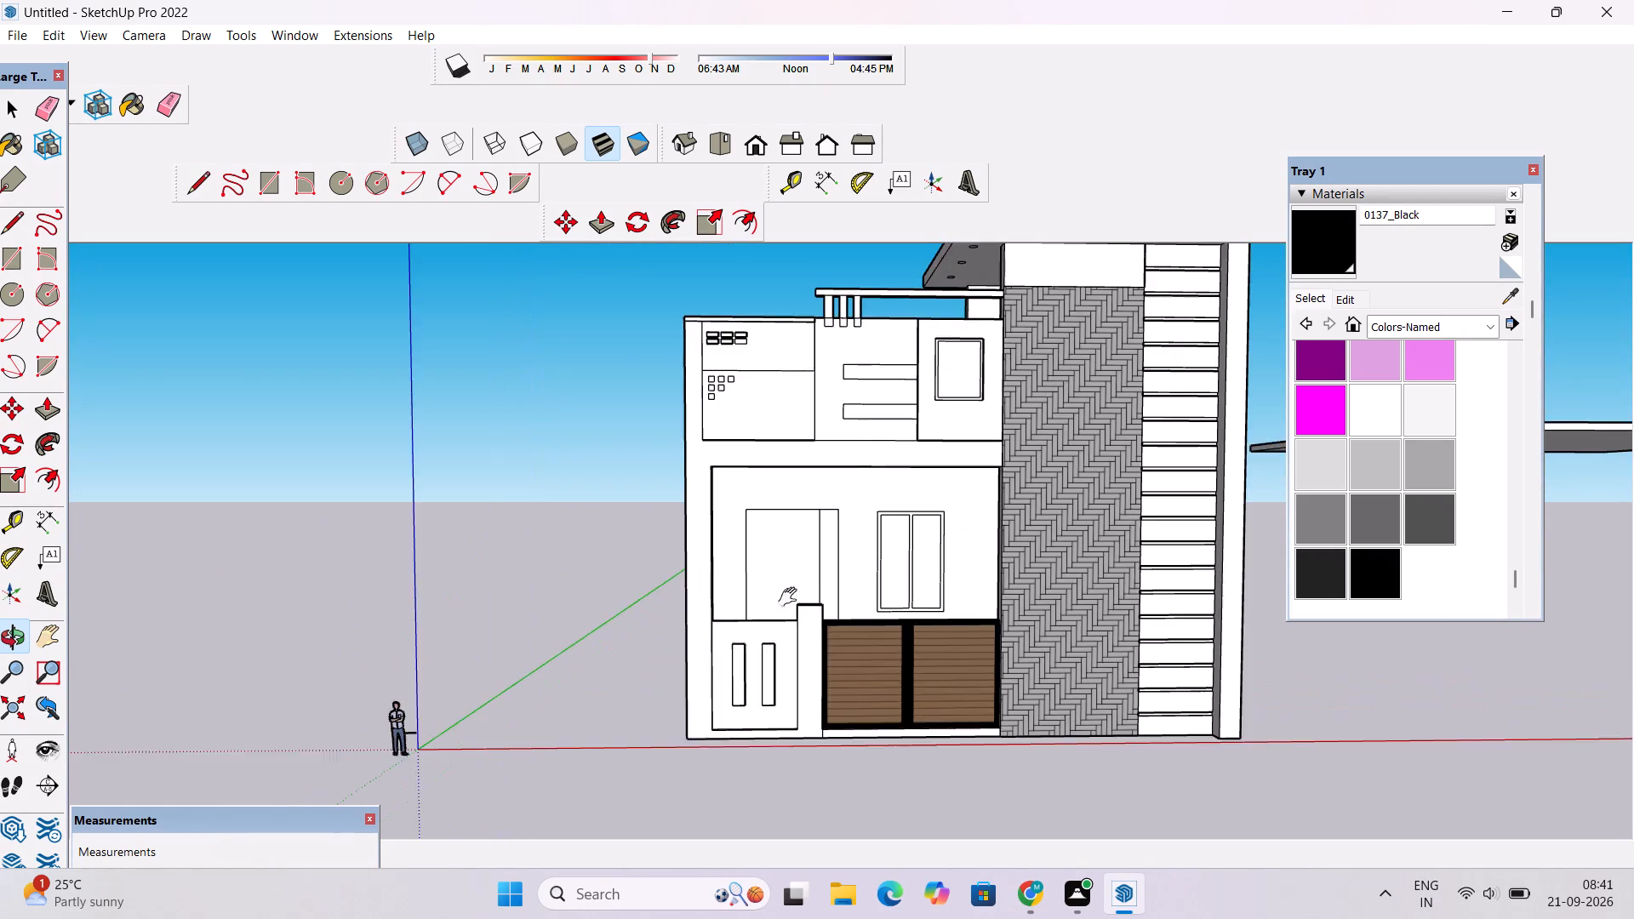
left_click_drag(791, 597, 786, 656, "shift")
scroll(817, 495, "up", 9)
left_click_drag(868, 442, 1135, 621)
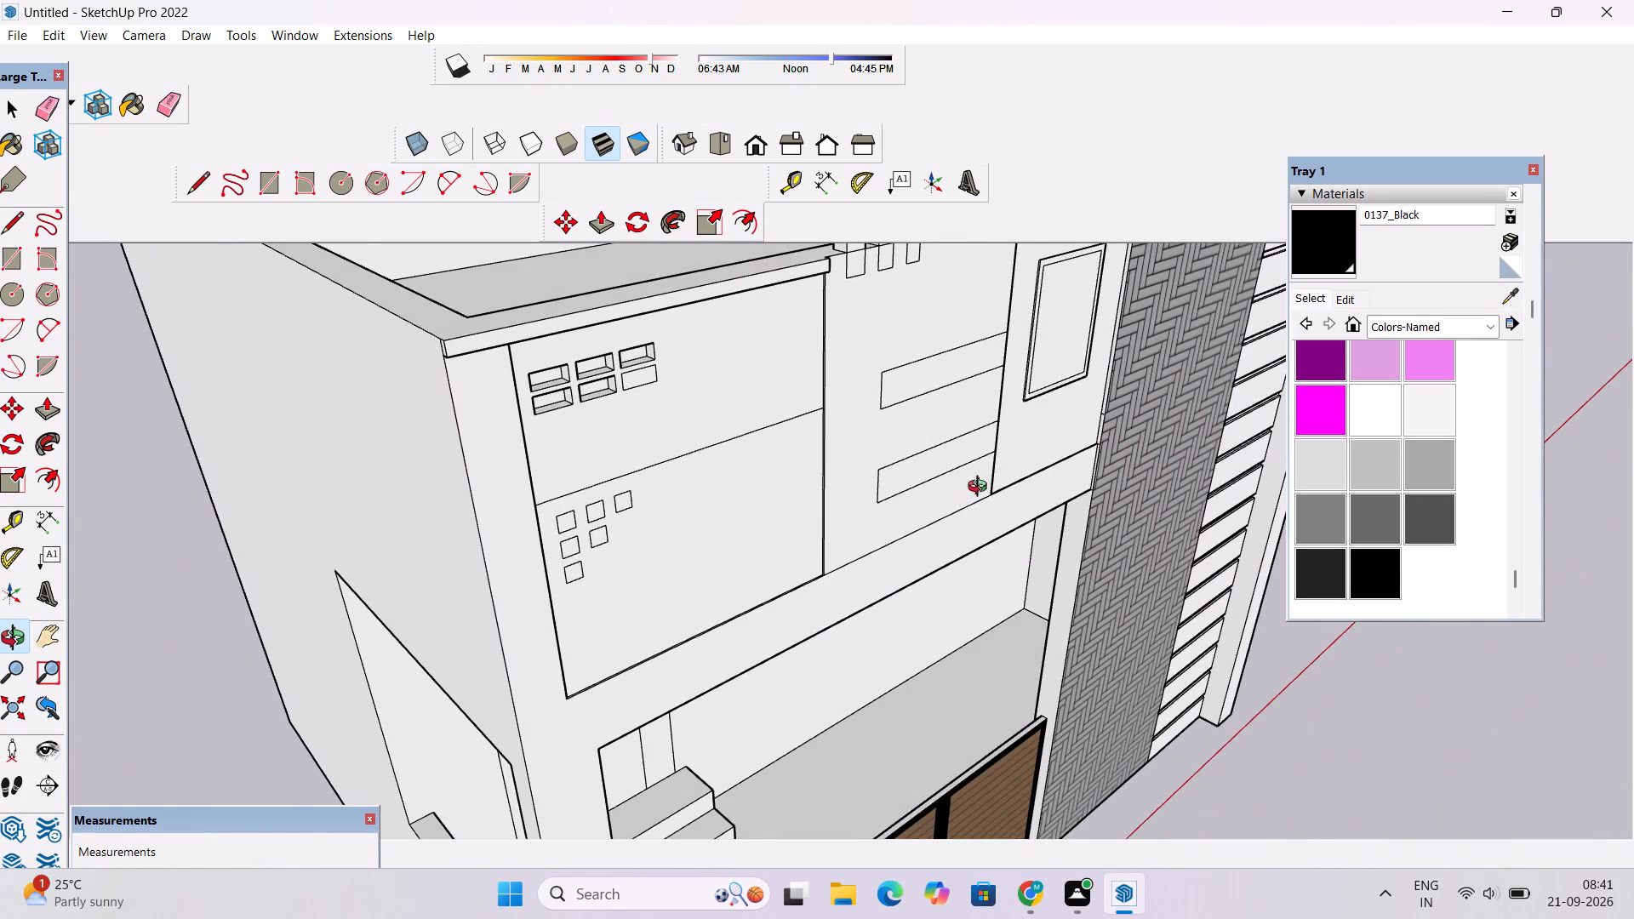
left_click_drag(981, 488, 1021, 791, "shift")
left_click_drag(960, 747, 886, 563, "shift")
left_click_drag(949, 637, 869, 610)
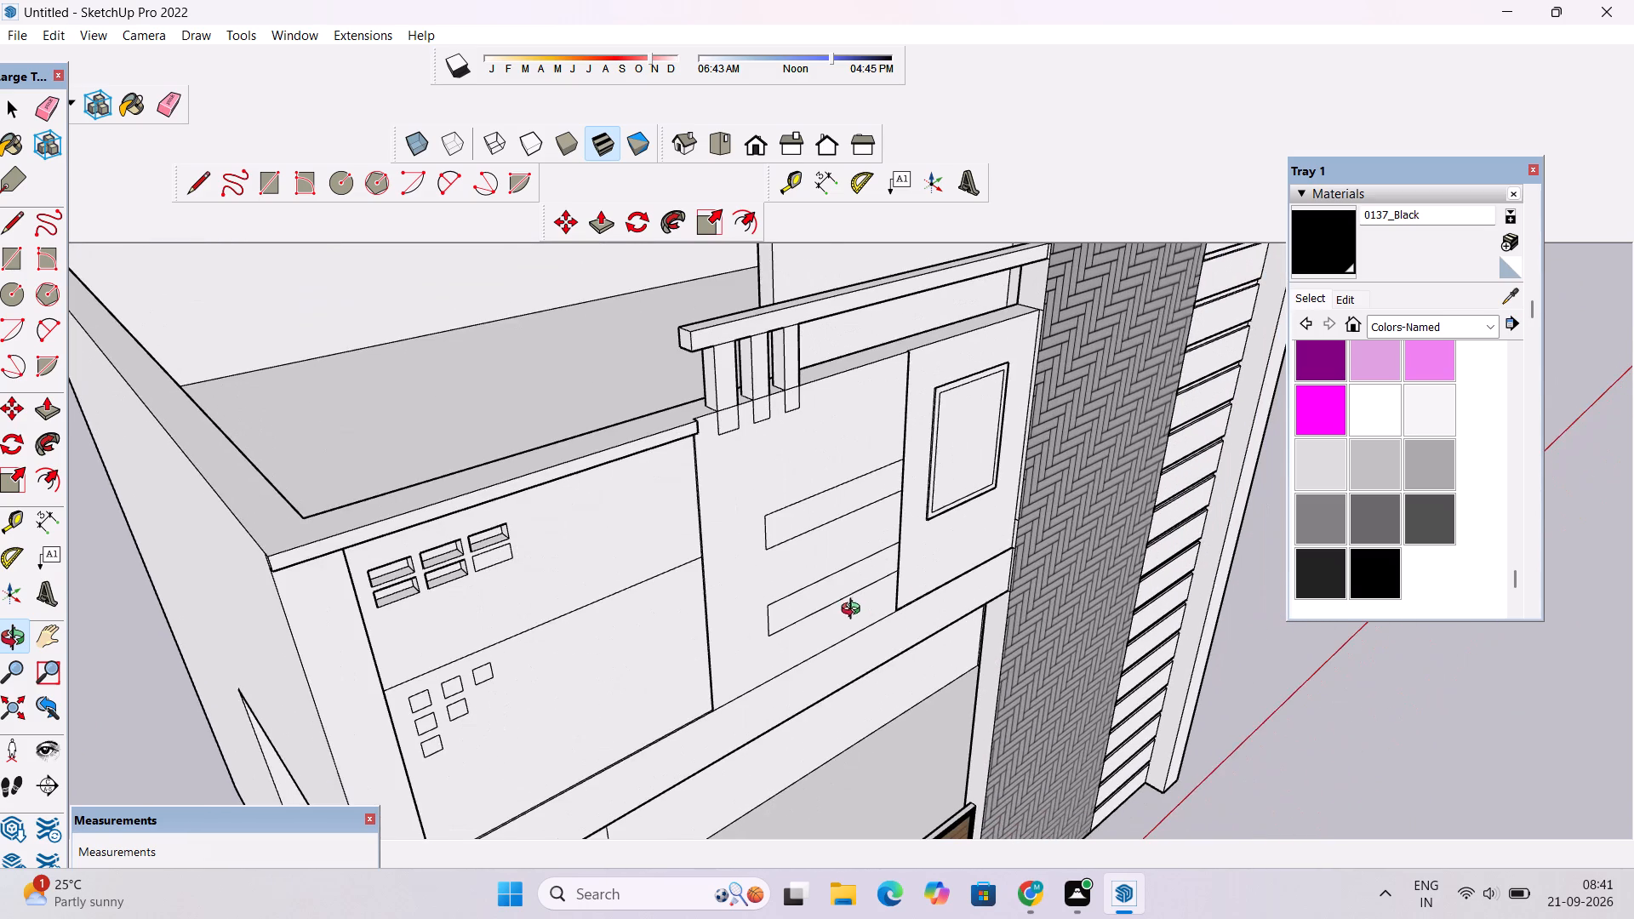
key("space")
left_click(830, 505)
key("p")
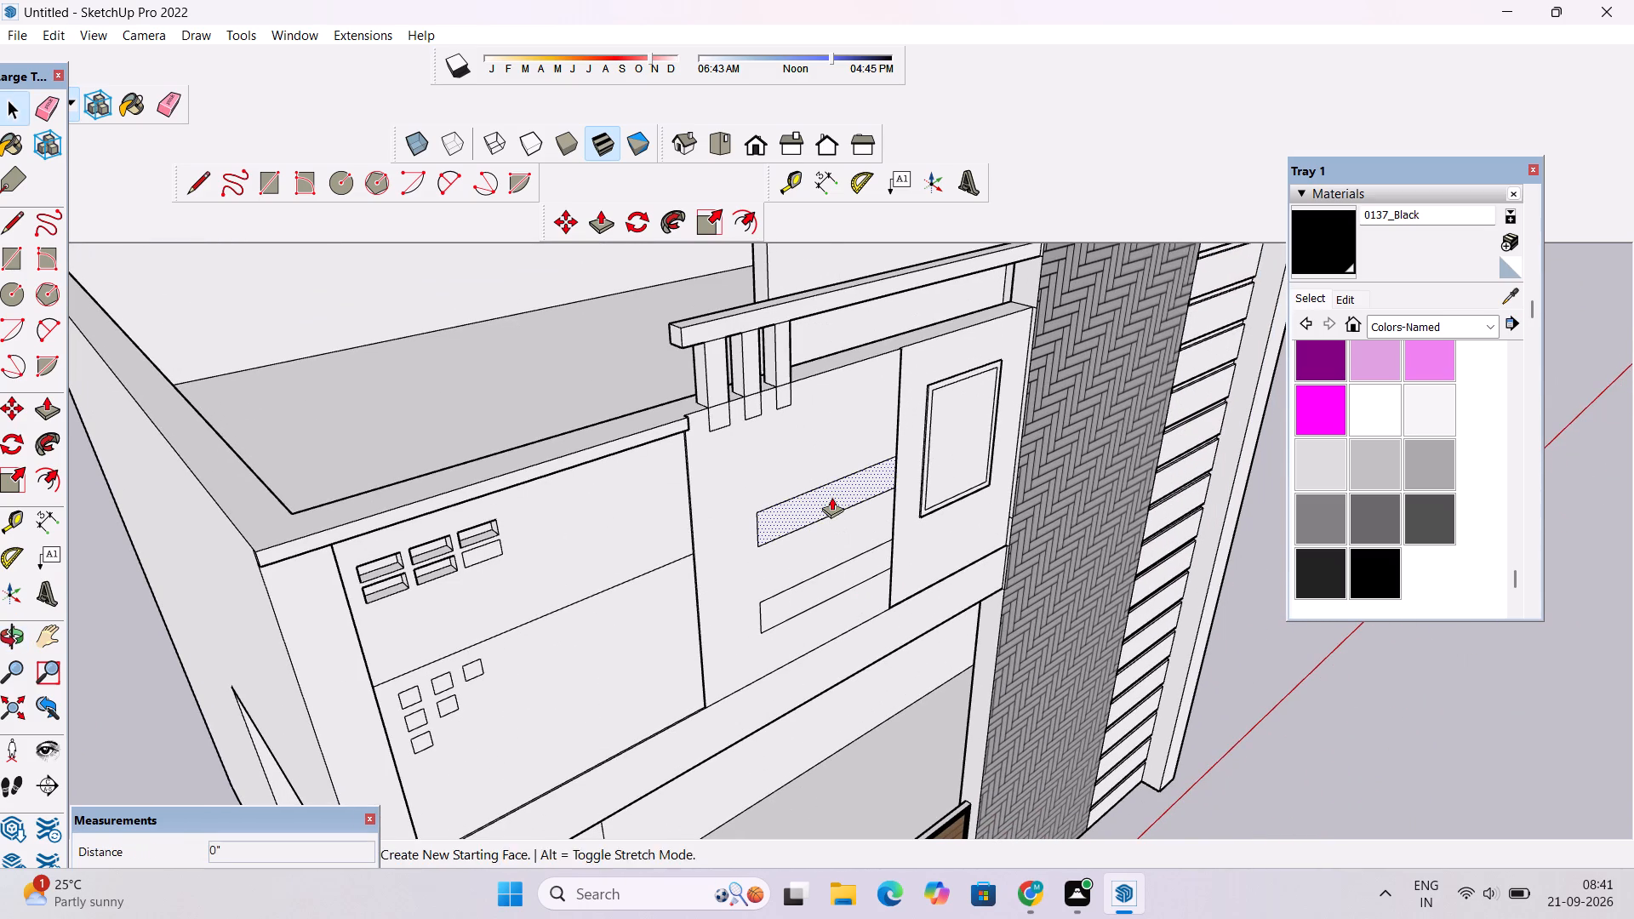
left_click(831, 497)
scroll(829, 494, "up", 7)
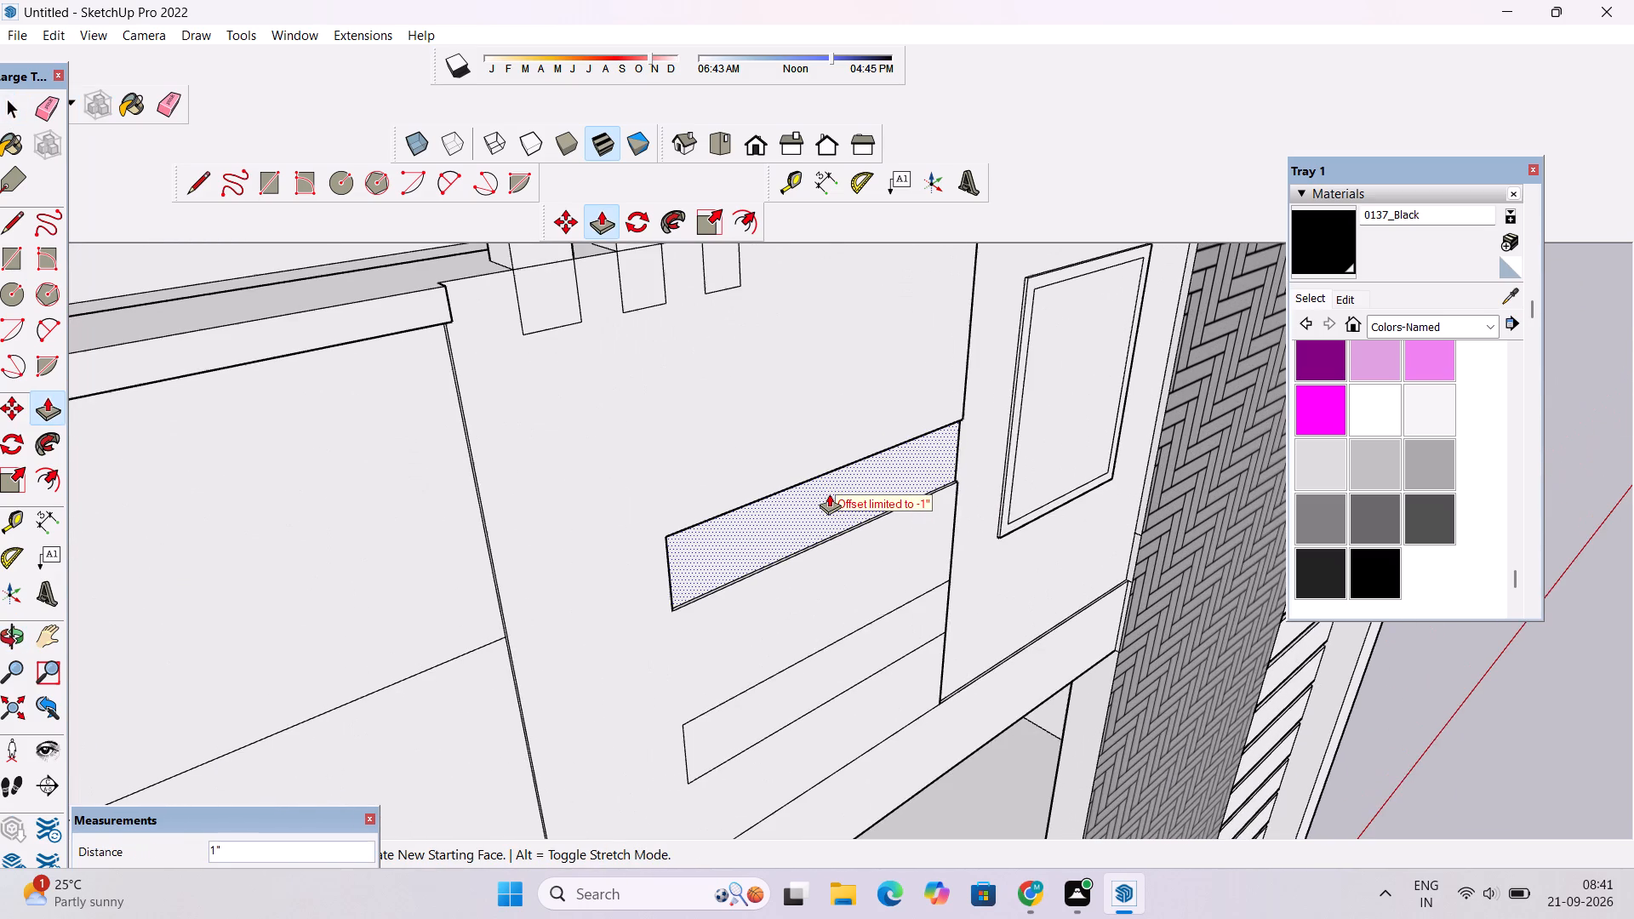
left_click(827, 492)
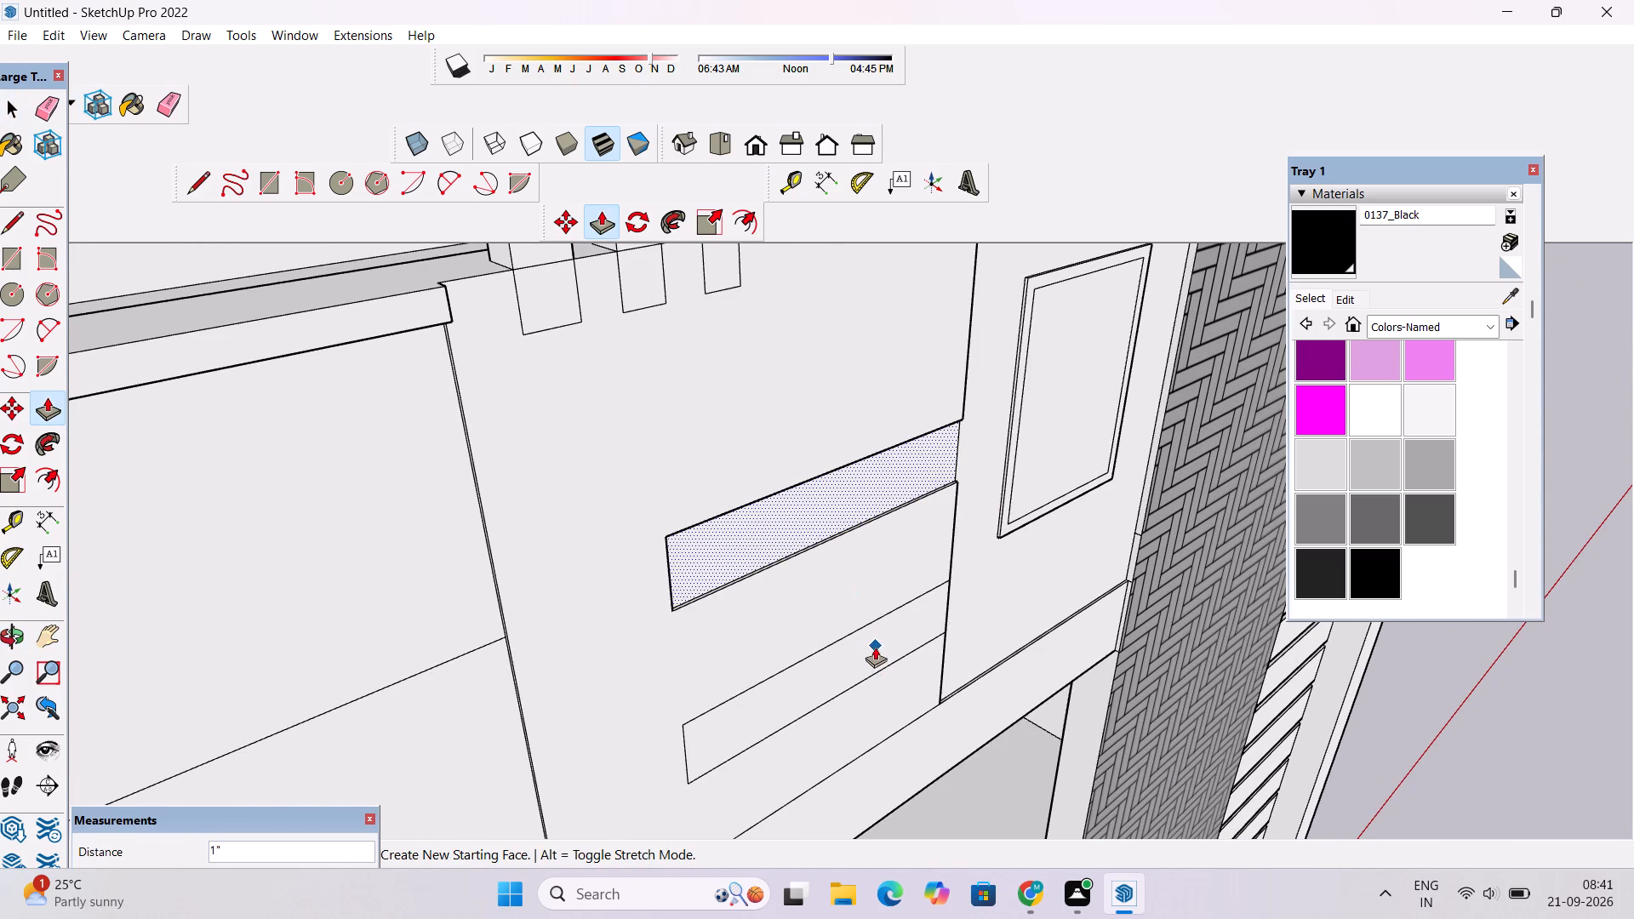
Recess the lower horizontal strip on the same upper-floor wall panel with Push/Pull.
key("space")
left_click(873, 644)
key("p")
left_click(873, 642)
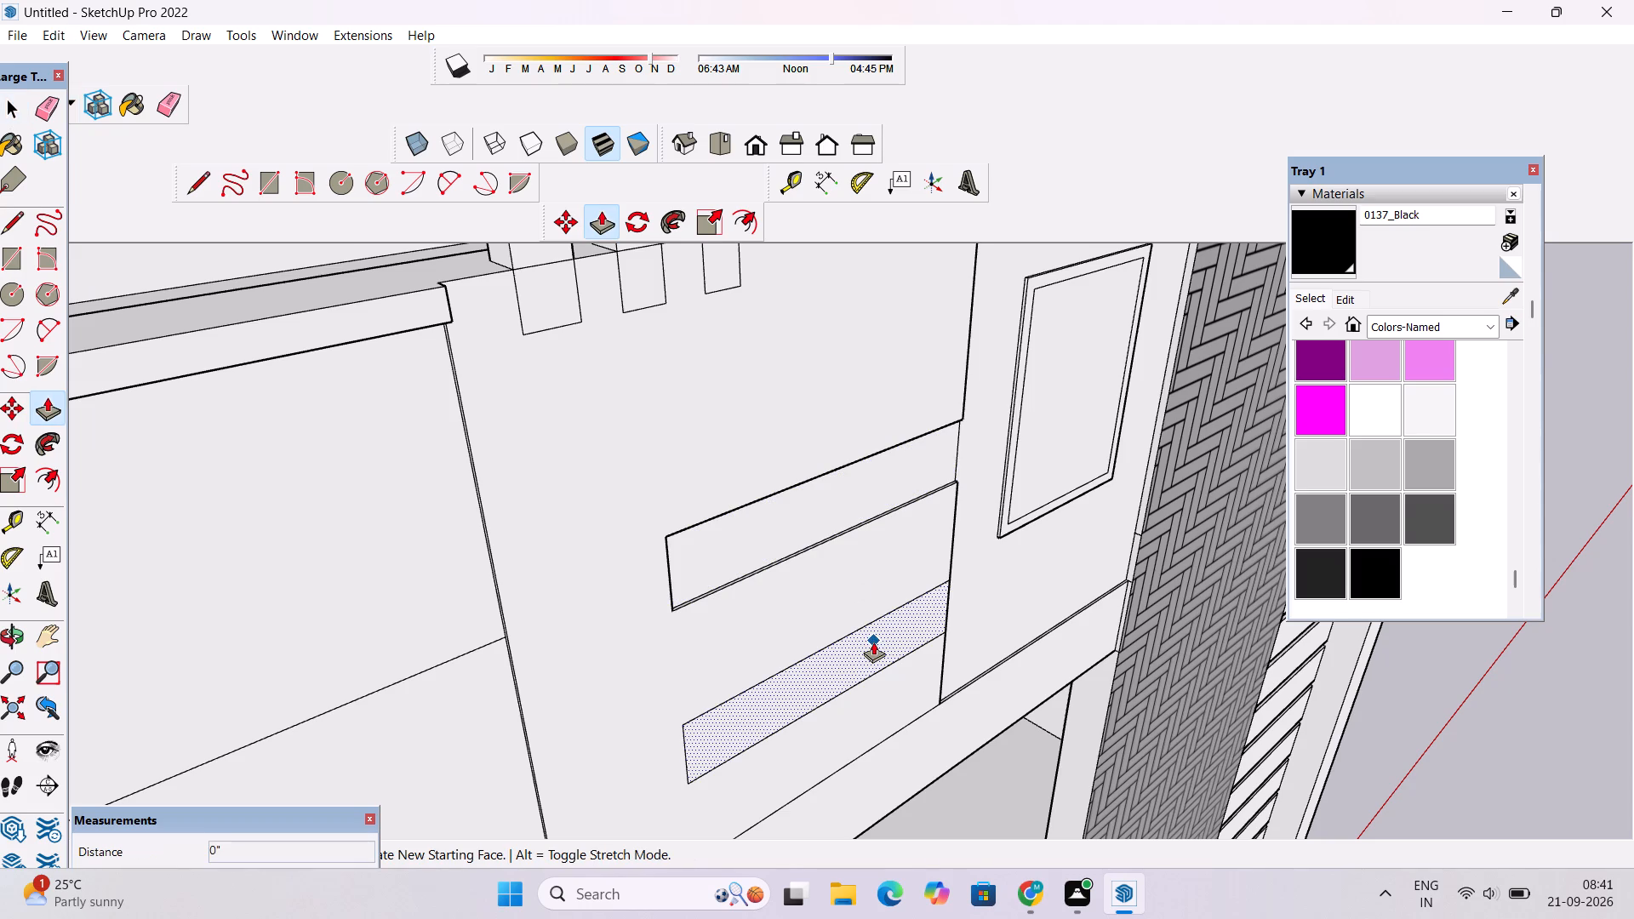
left_click(858, 634)
key("space")
Examine the two recessed strips and the overall front elevation from different angles.
type("o")
scroll(843, 620, "down", 3)
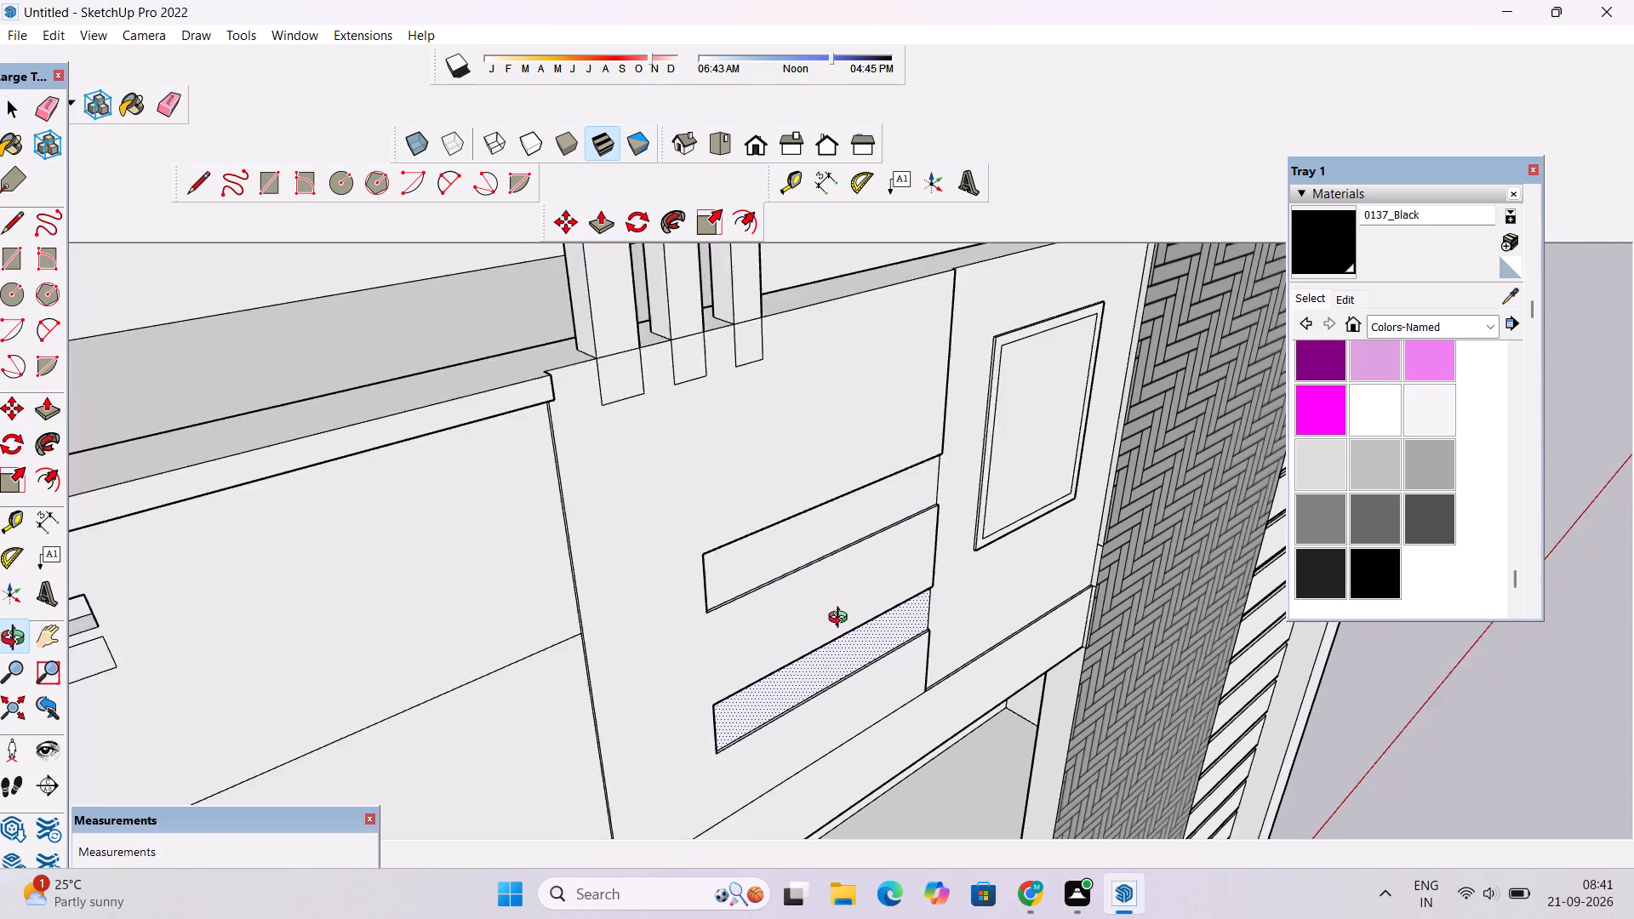
scroll(842, 619, "down", 2)
left_click_drag(897, 629, 757, 601)
scroll(754, 600, "down", 4)
left_click_drag(755, 619, 712, 600)
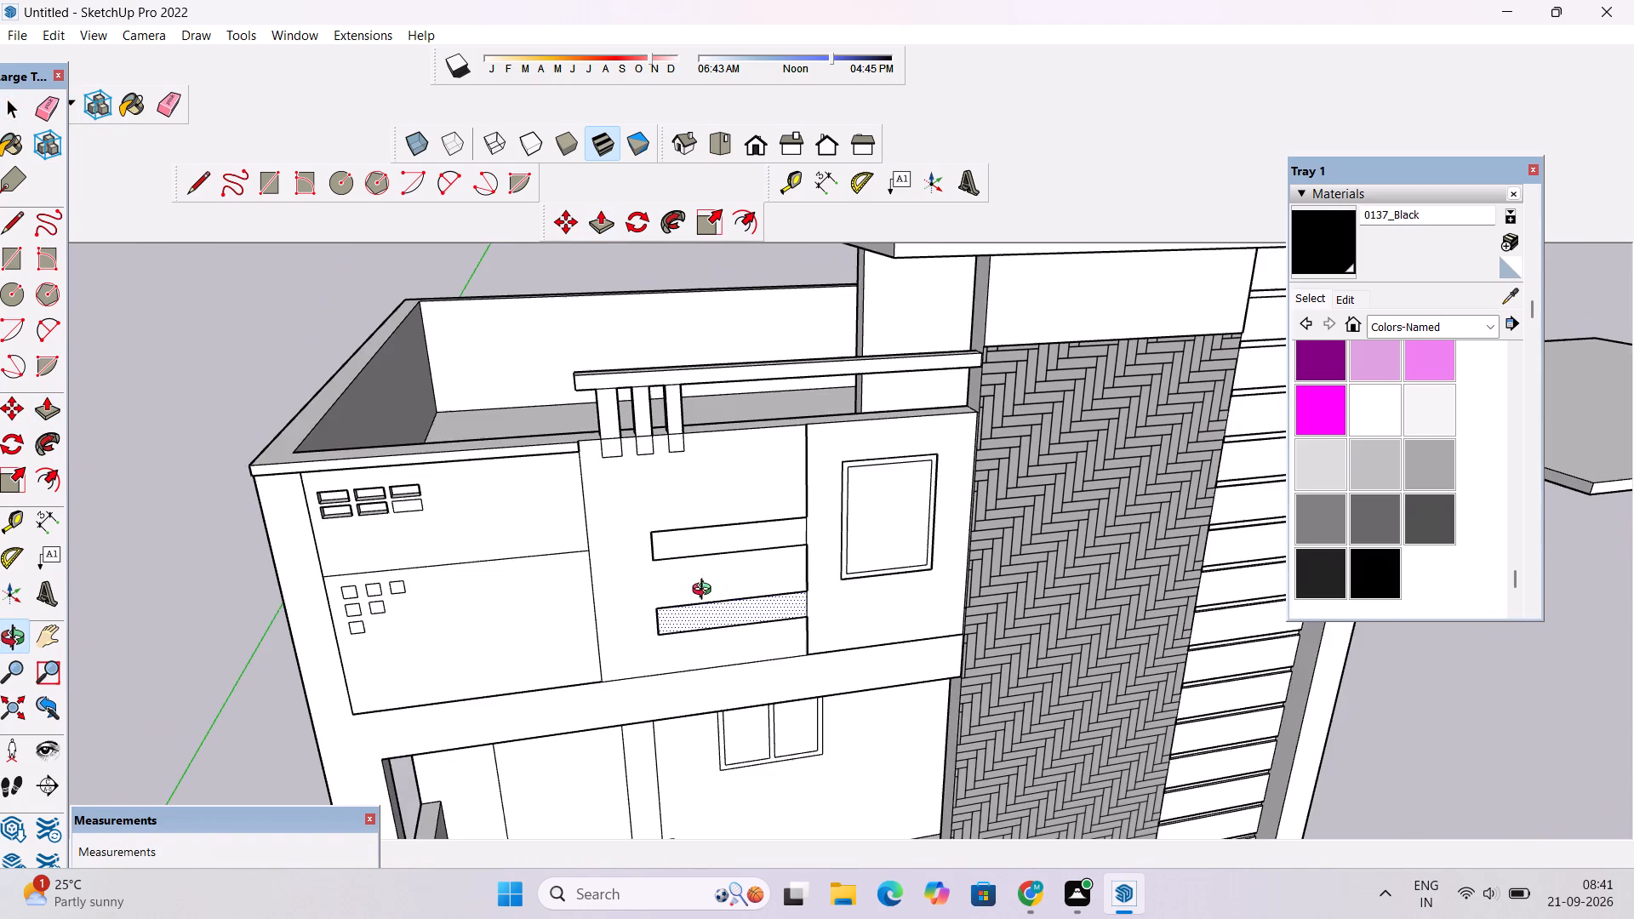
left_click_drag(703, 595, 743, 610, "shift")
scroll(743, 610, "down", 6)
left_click_drag(754, 653, 715, 585)
left_click_drag(726, 621, 695, 526, "shift")
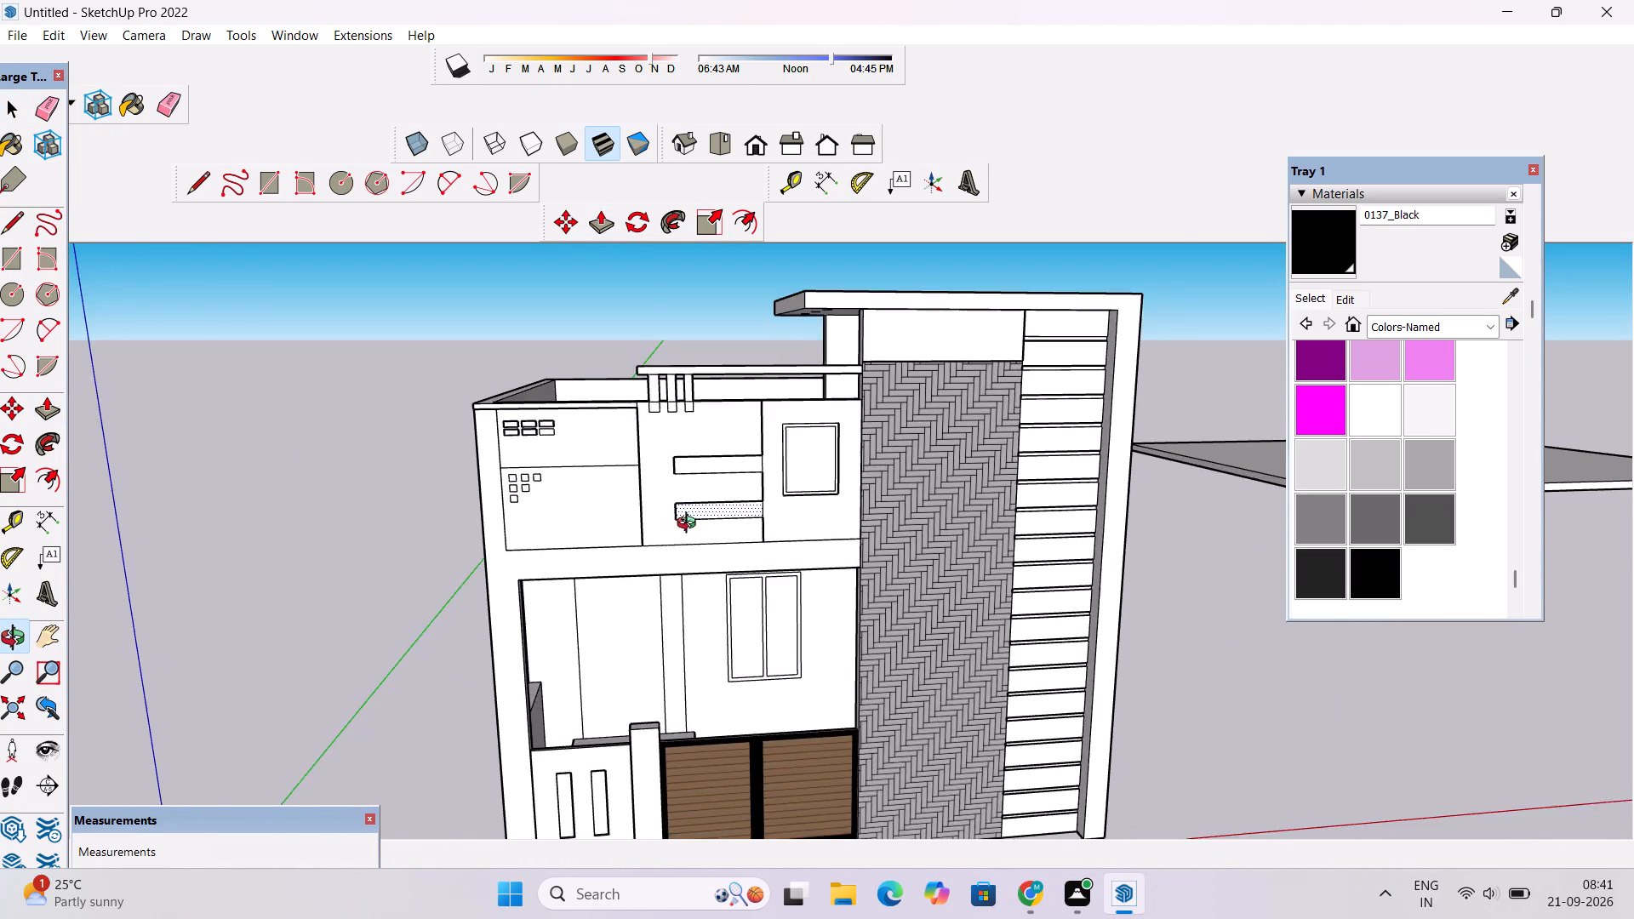
scroll(689, 526, "down", 2)
scroll(1410, 488, "up", 1)
Paint the upper-floor panel around the recessed strips and the tower wall with 0119_RosyBrown from the Colors-Named collection.
scroll(1410, 488, "up", 1)
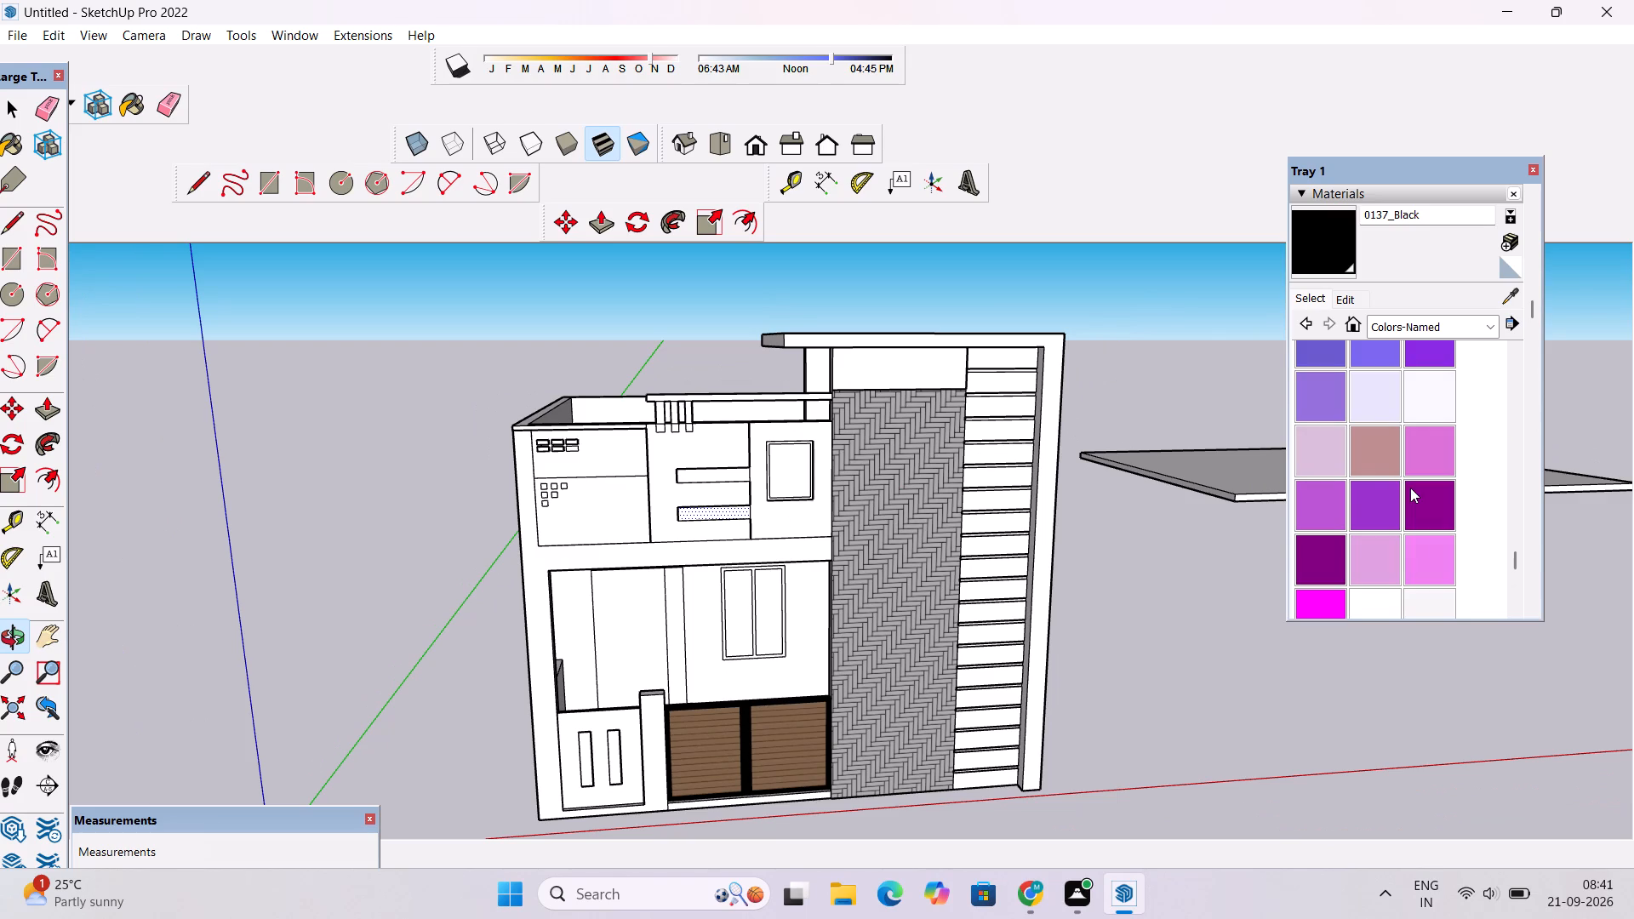
left_click(1360, 454)
scroll(888, 456, "down", 2)
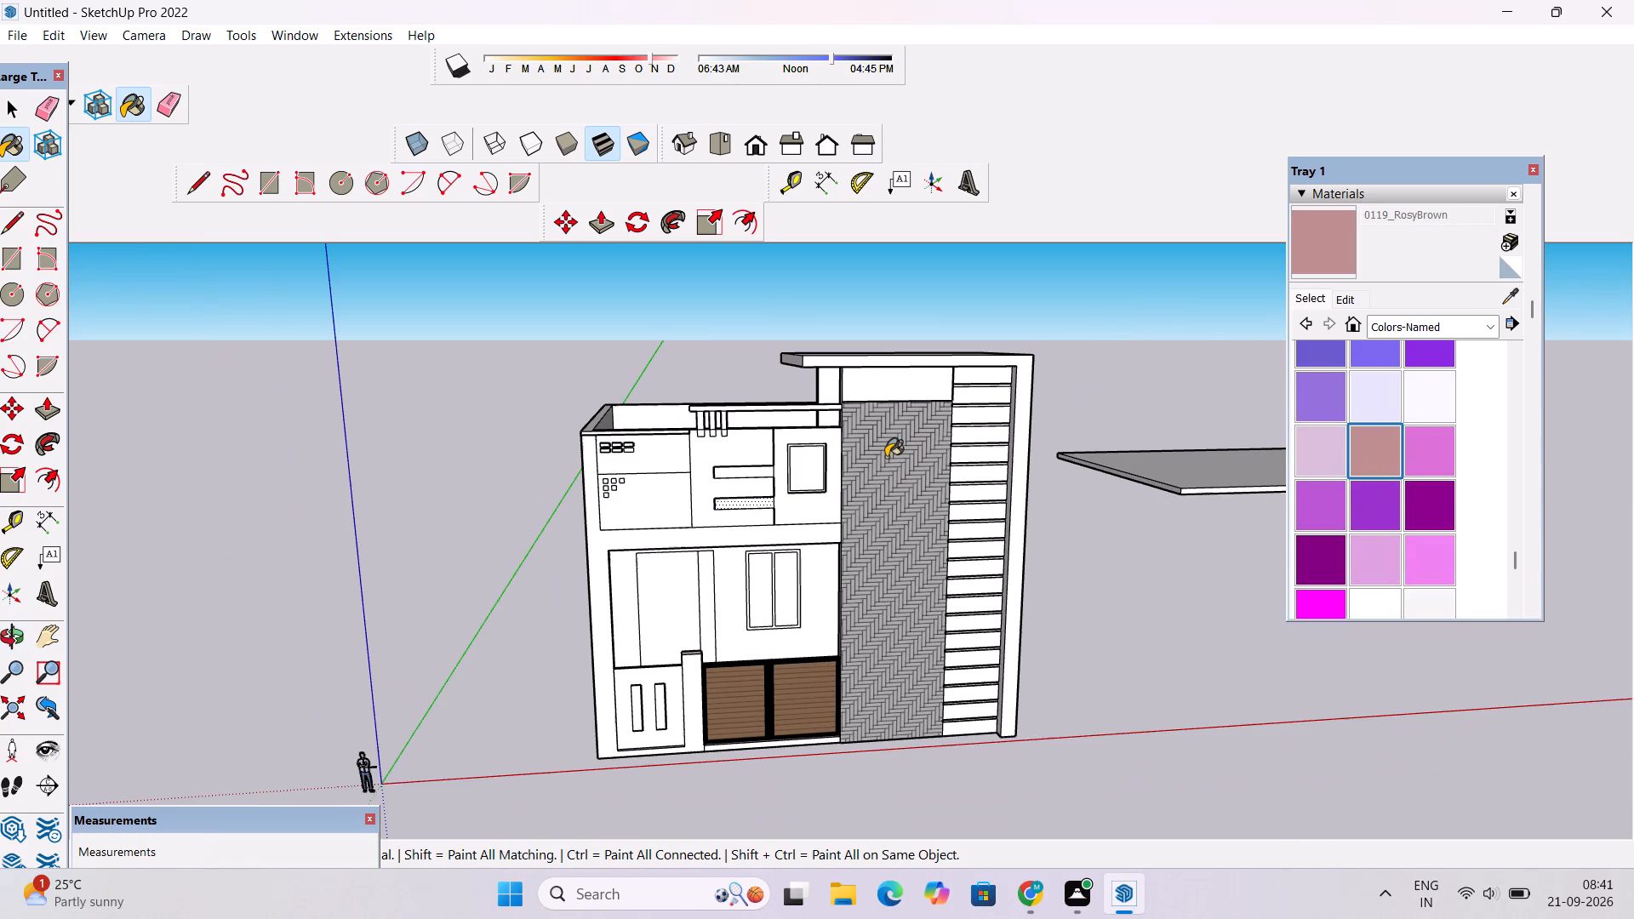
scroll(882, 504, "up", 8)
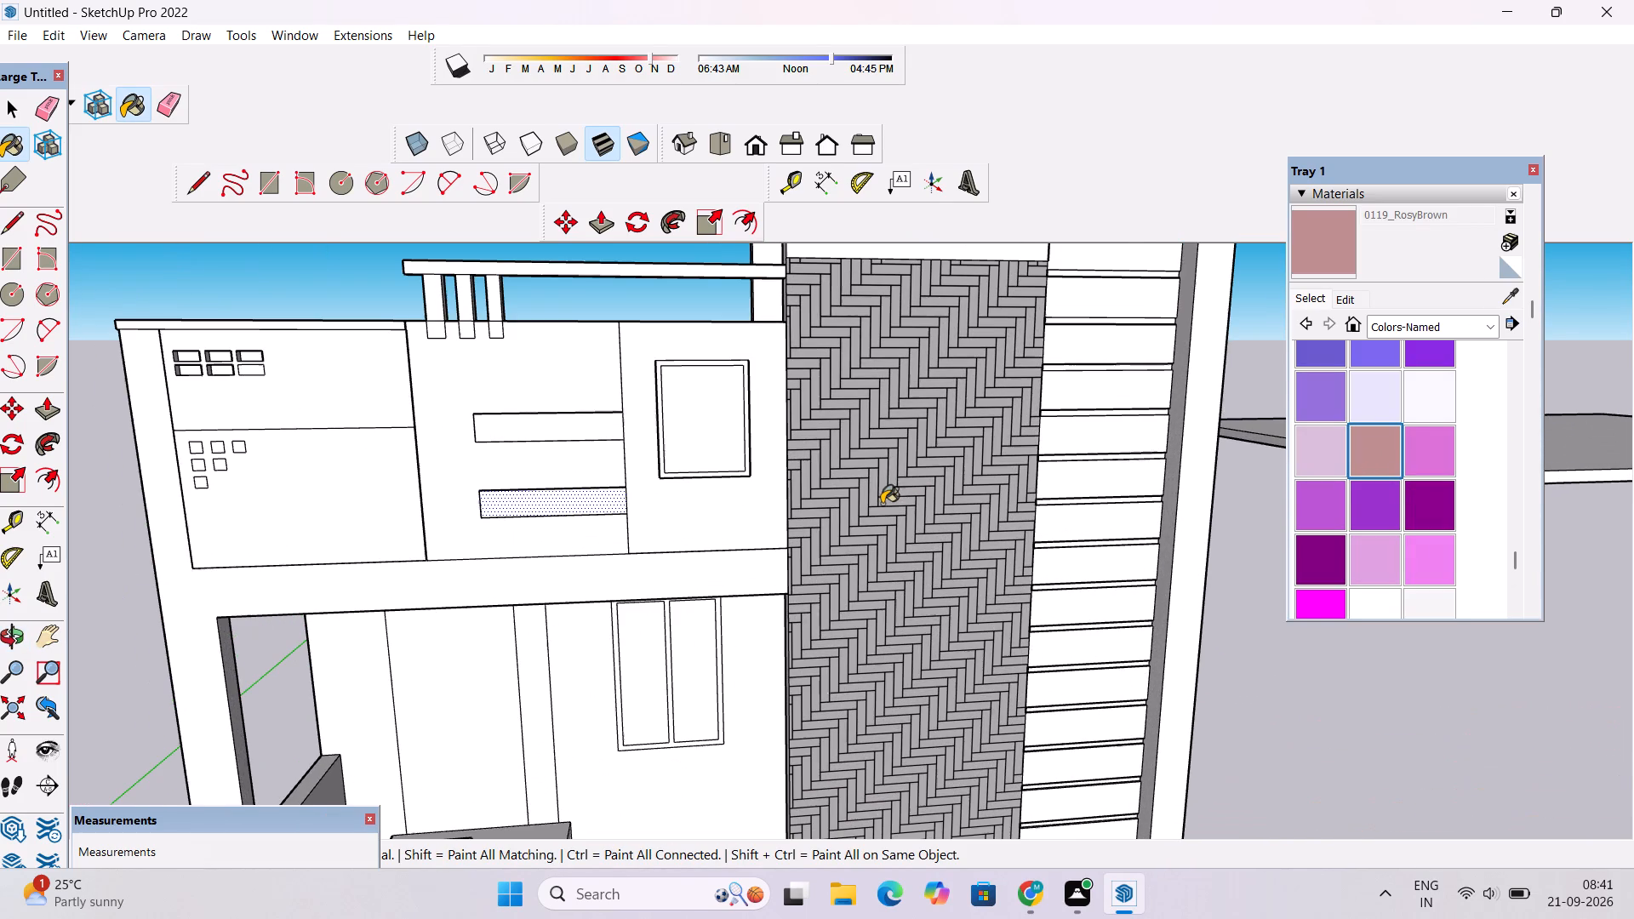
left_click(542, 375)
left_click(883, 313)
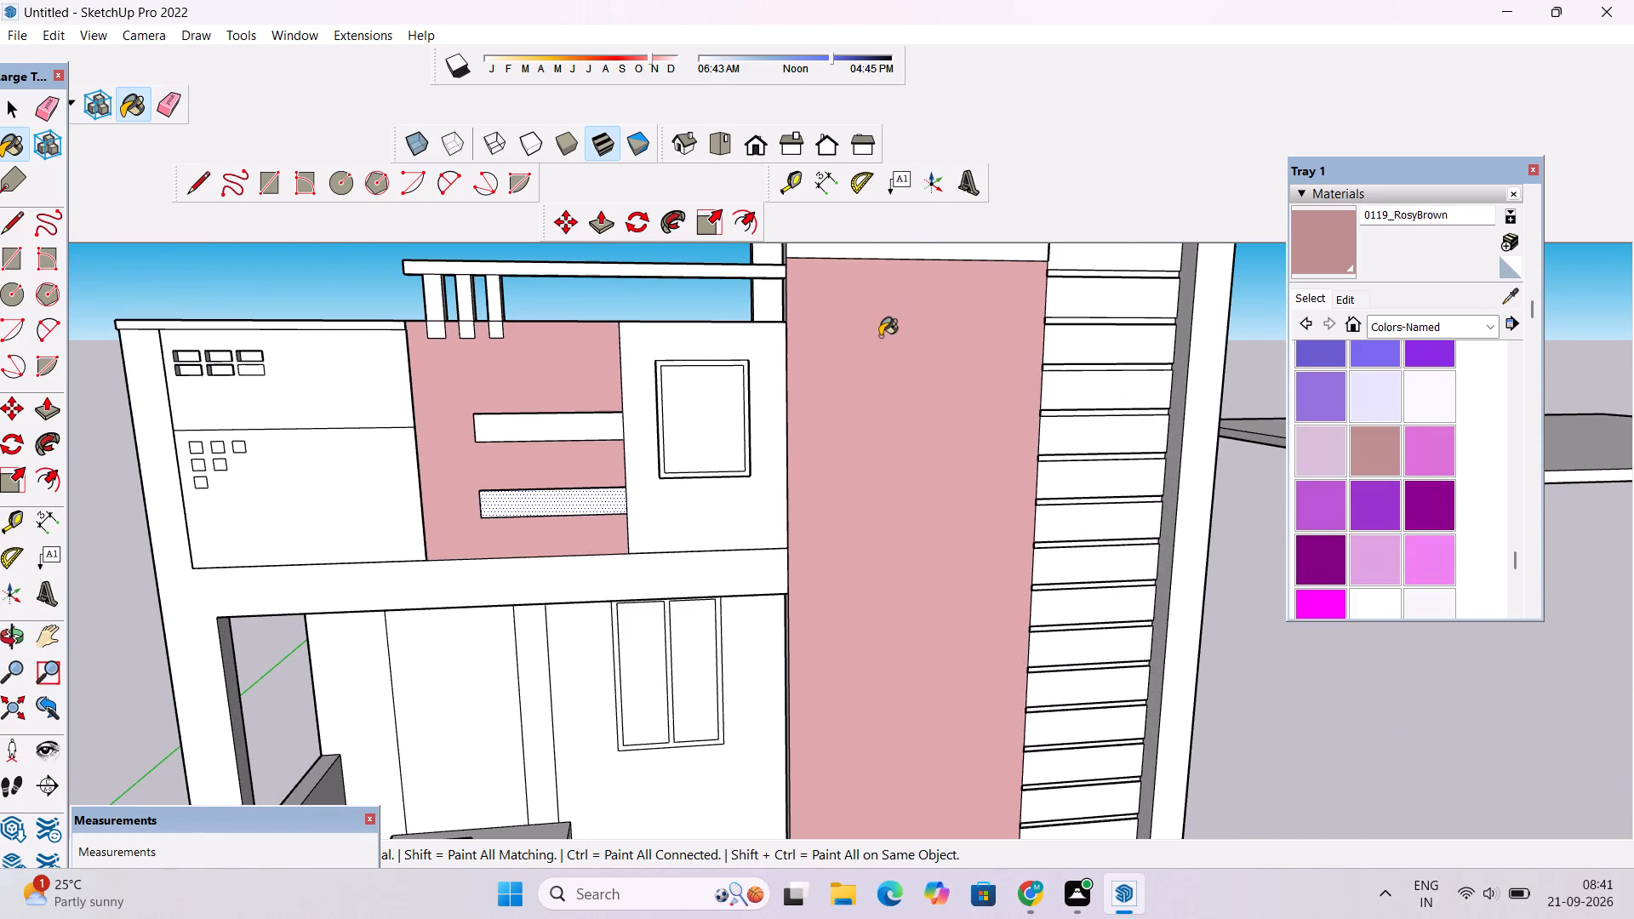
Undo the RosyBrown paint on the tower wall and the upper-floor panel around the recessed strips.
key("ctrl+z")
key("ctrl+z")
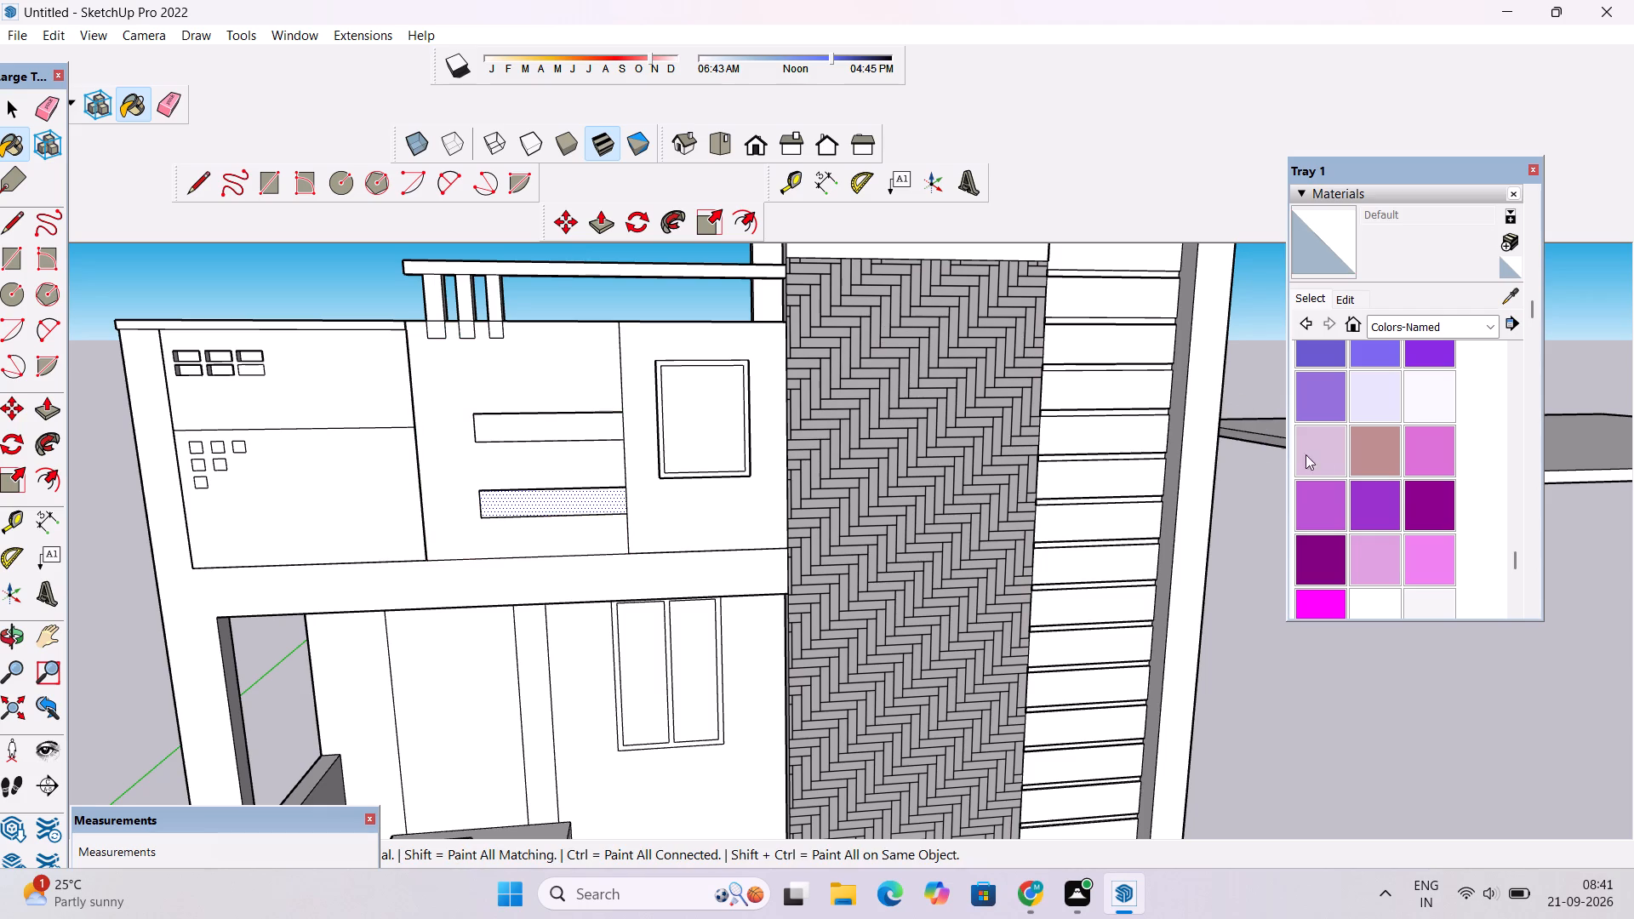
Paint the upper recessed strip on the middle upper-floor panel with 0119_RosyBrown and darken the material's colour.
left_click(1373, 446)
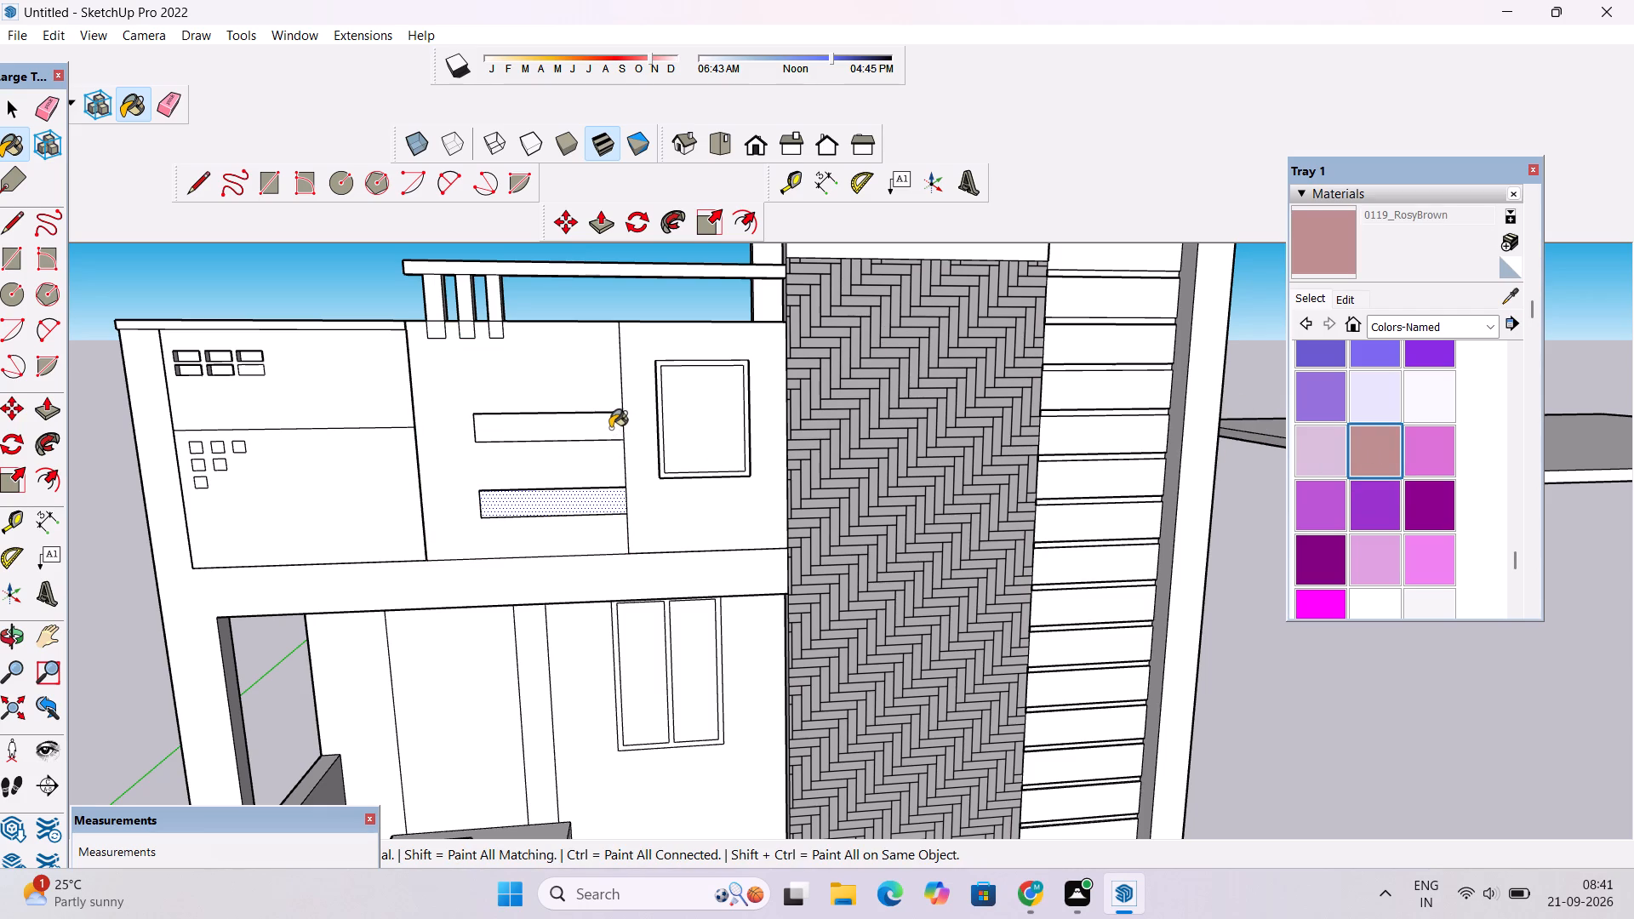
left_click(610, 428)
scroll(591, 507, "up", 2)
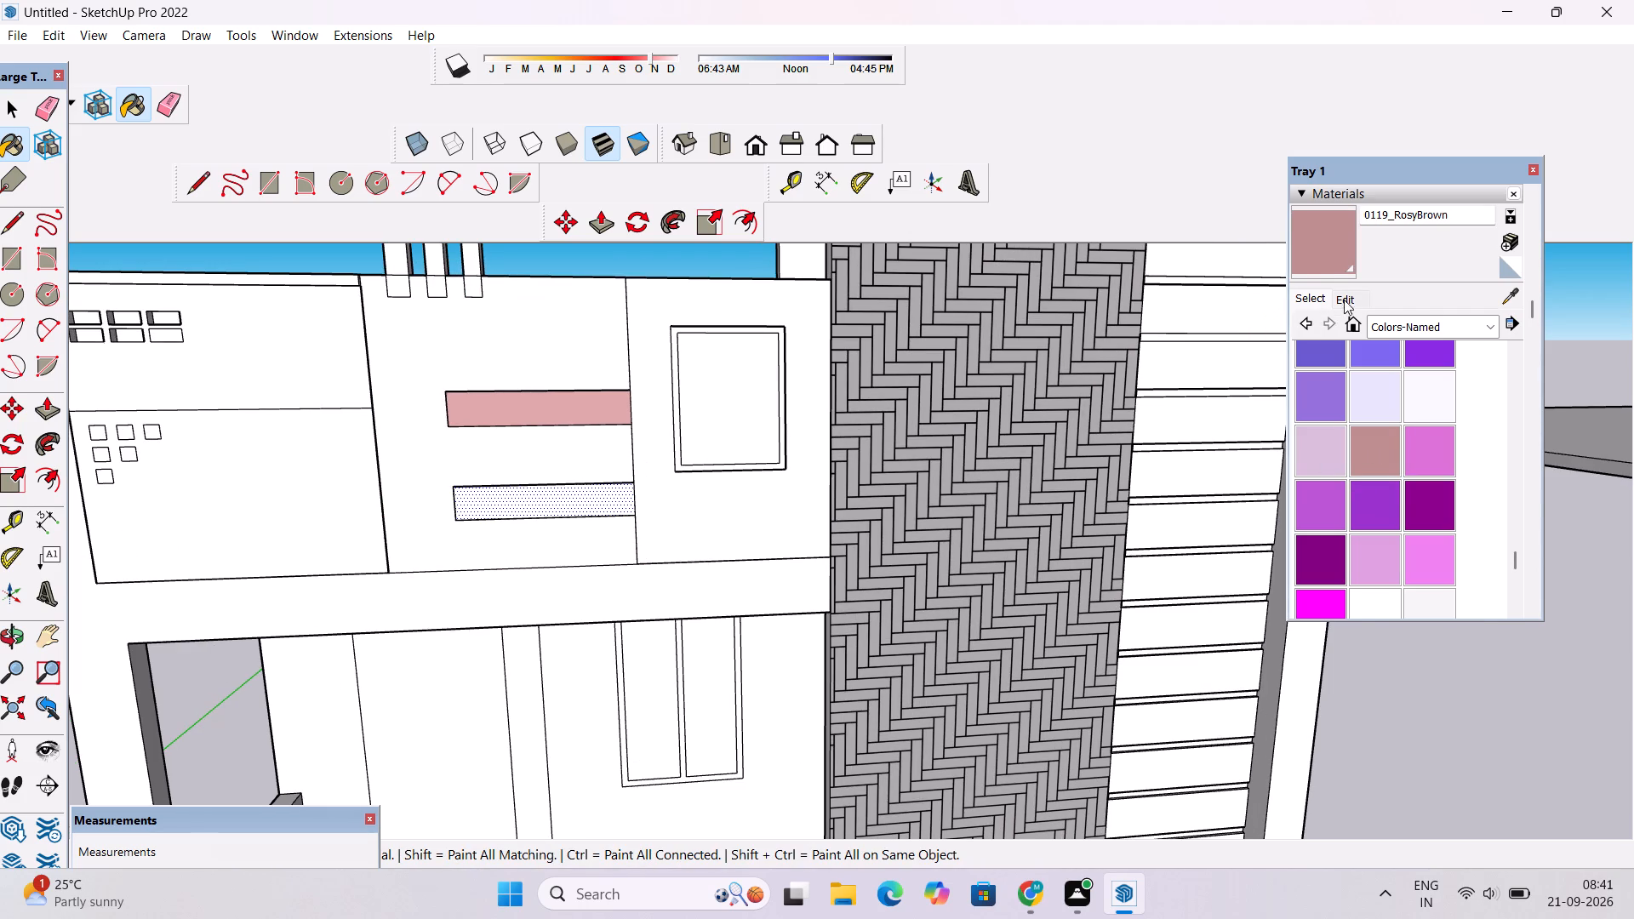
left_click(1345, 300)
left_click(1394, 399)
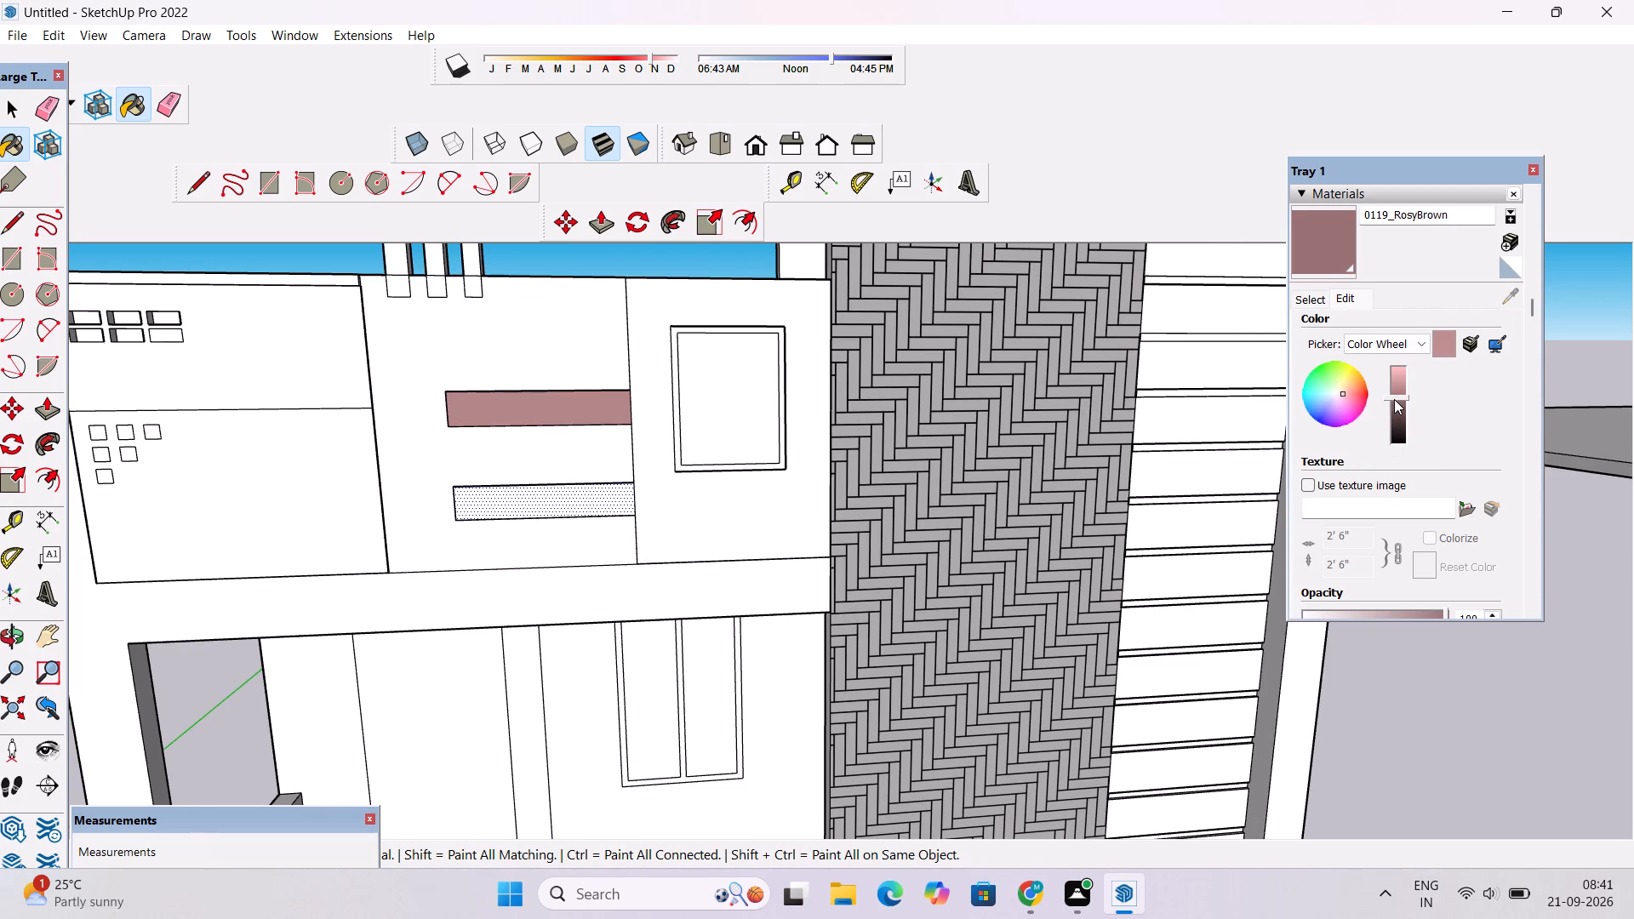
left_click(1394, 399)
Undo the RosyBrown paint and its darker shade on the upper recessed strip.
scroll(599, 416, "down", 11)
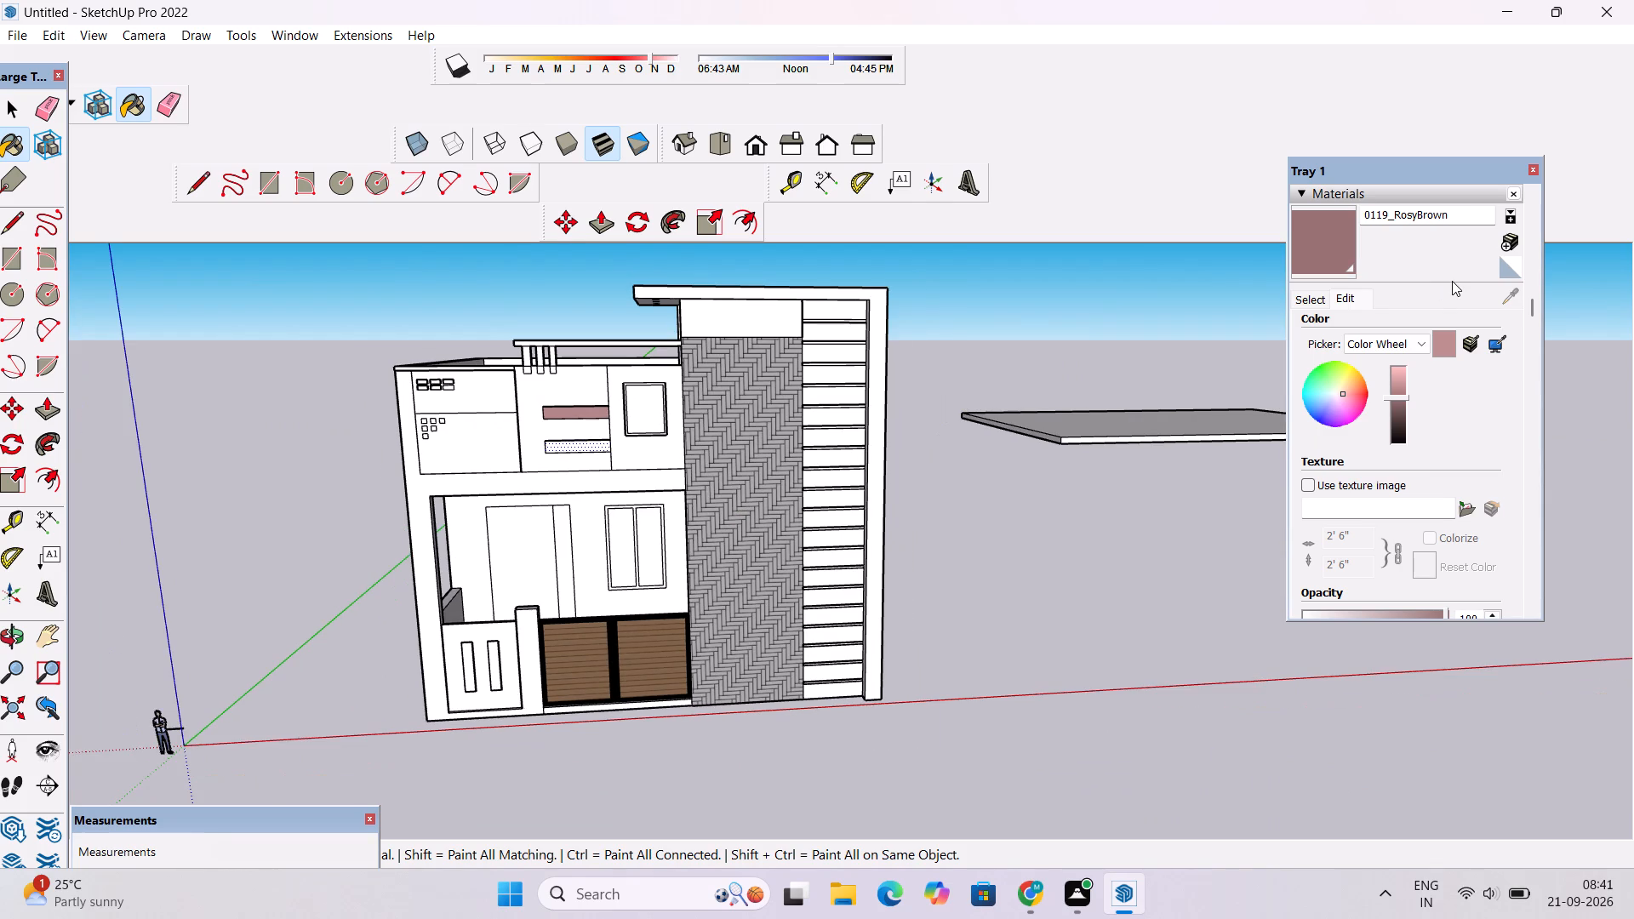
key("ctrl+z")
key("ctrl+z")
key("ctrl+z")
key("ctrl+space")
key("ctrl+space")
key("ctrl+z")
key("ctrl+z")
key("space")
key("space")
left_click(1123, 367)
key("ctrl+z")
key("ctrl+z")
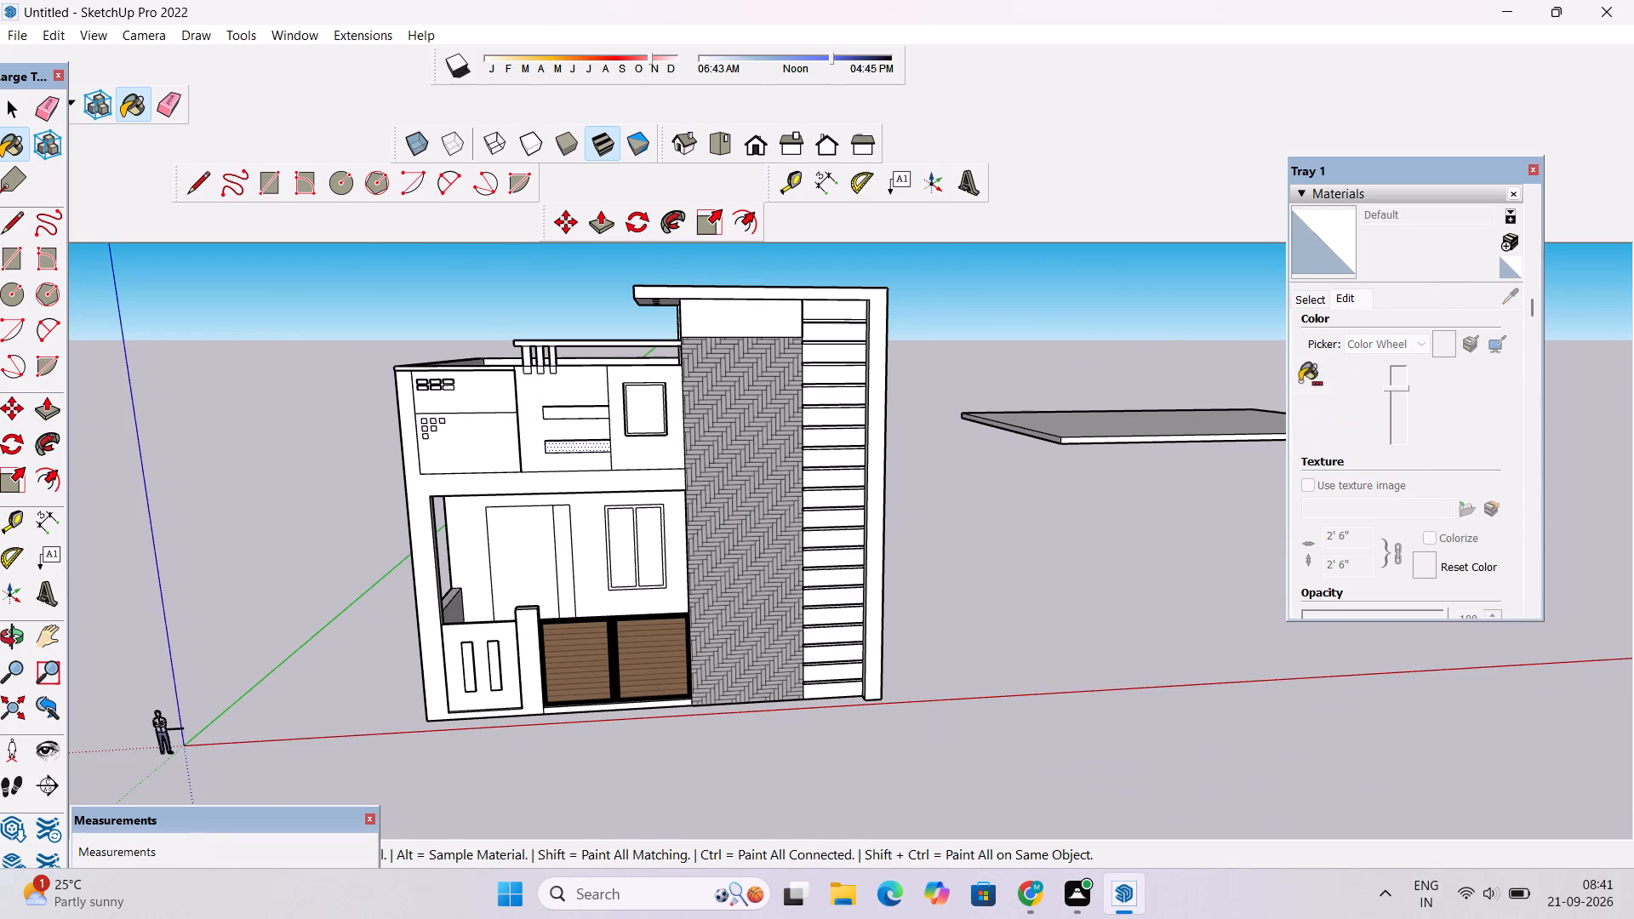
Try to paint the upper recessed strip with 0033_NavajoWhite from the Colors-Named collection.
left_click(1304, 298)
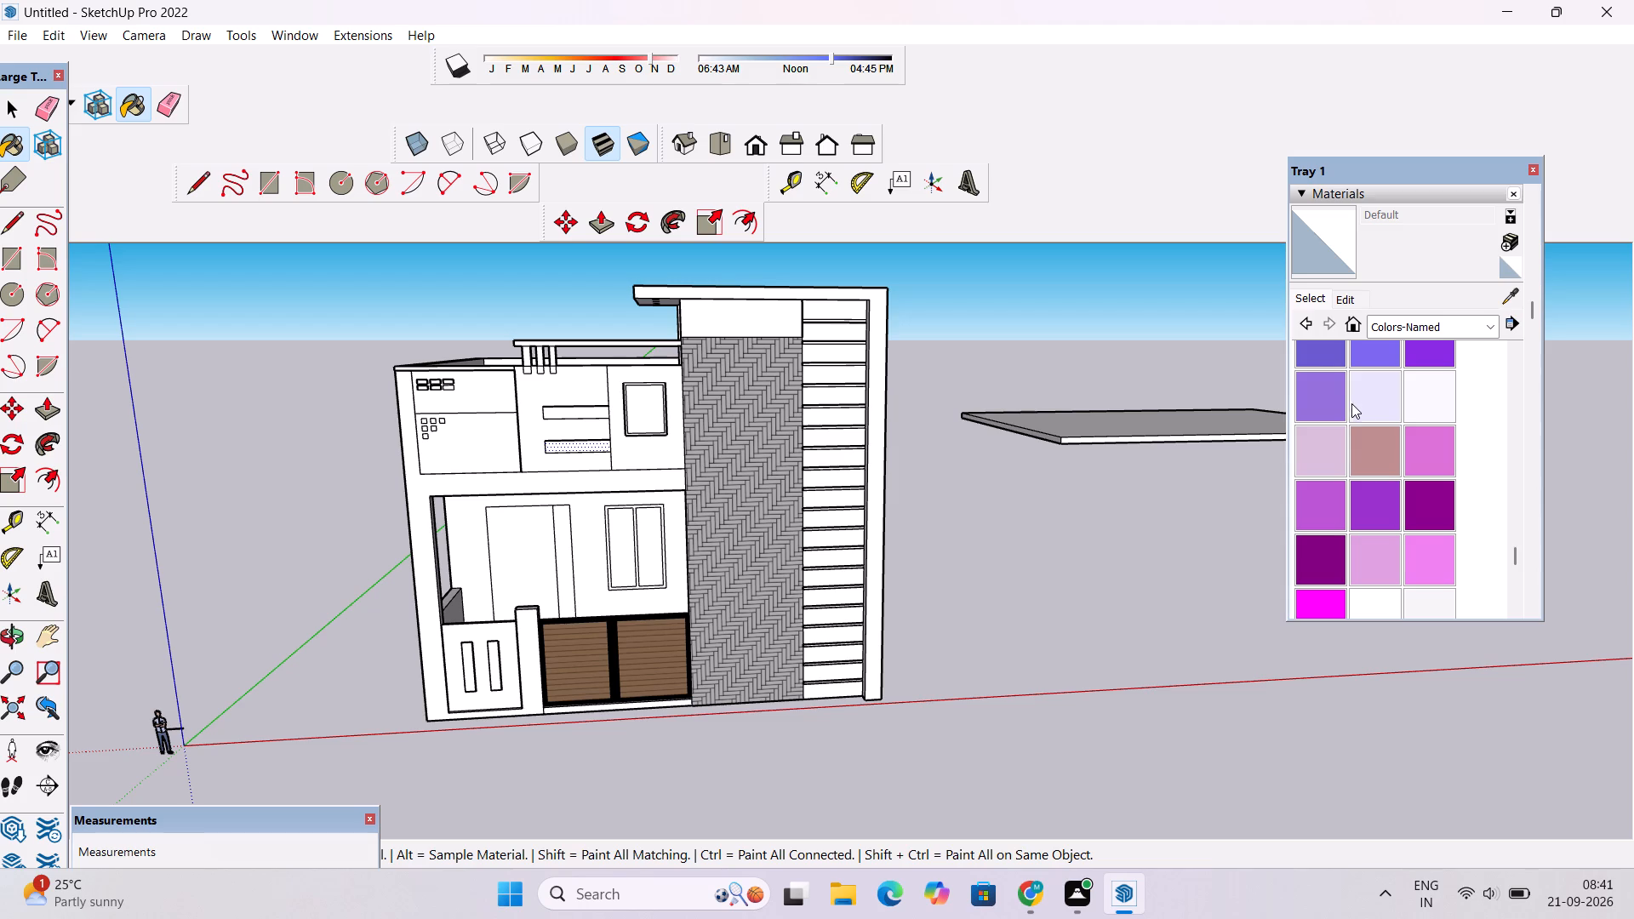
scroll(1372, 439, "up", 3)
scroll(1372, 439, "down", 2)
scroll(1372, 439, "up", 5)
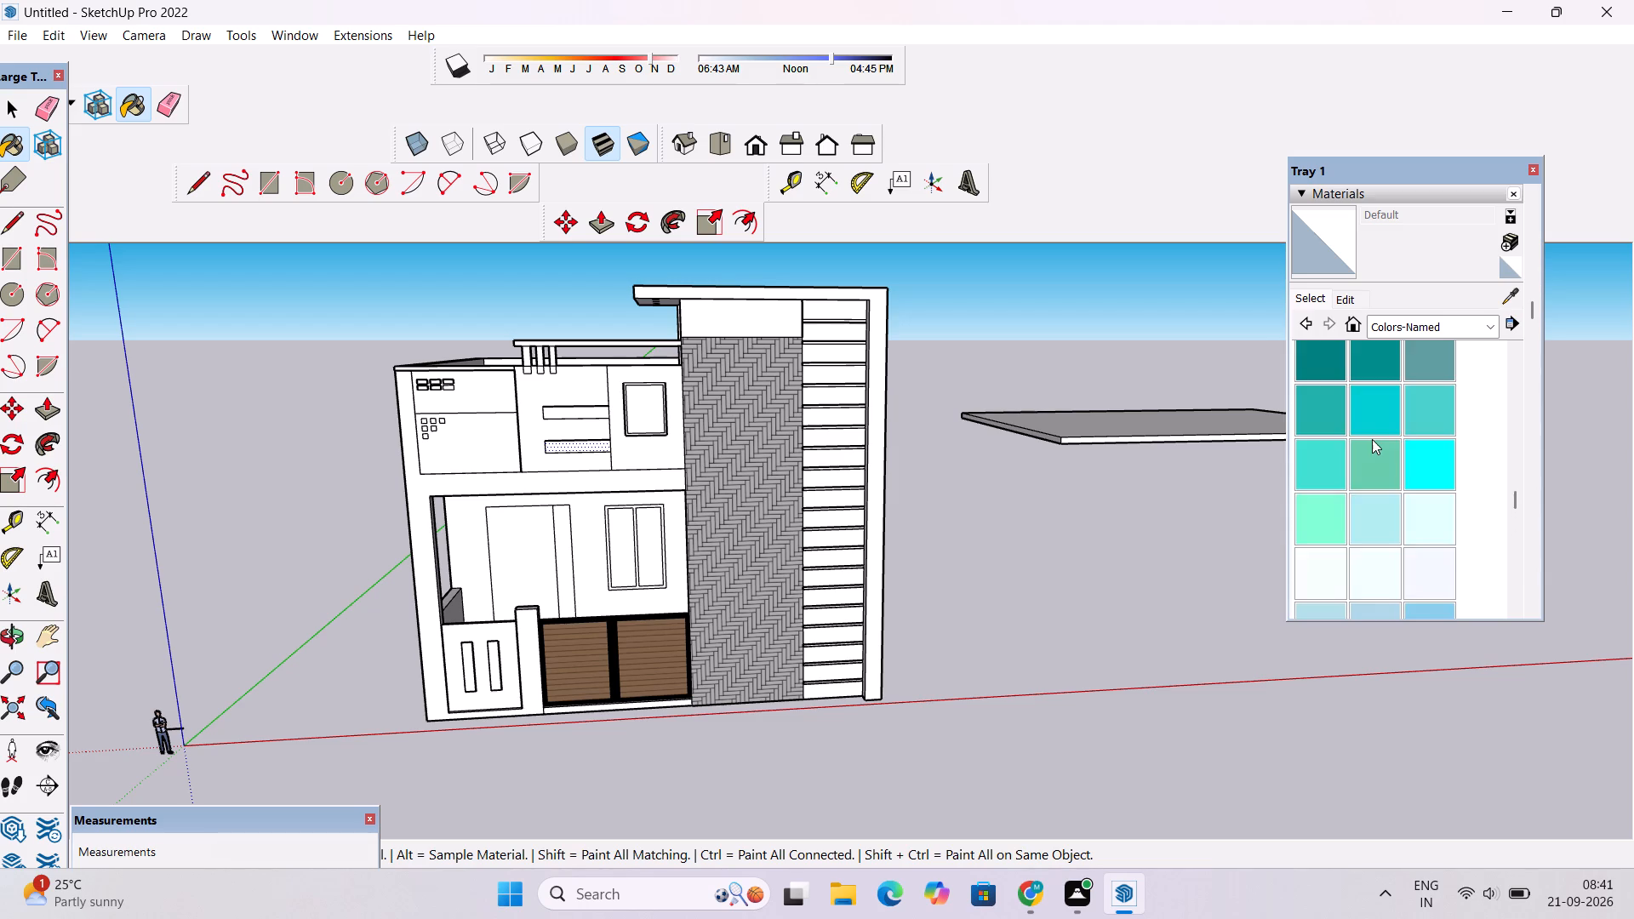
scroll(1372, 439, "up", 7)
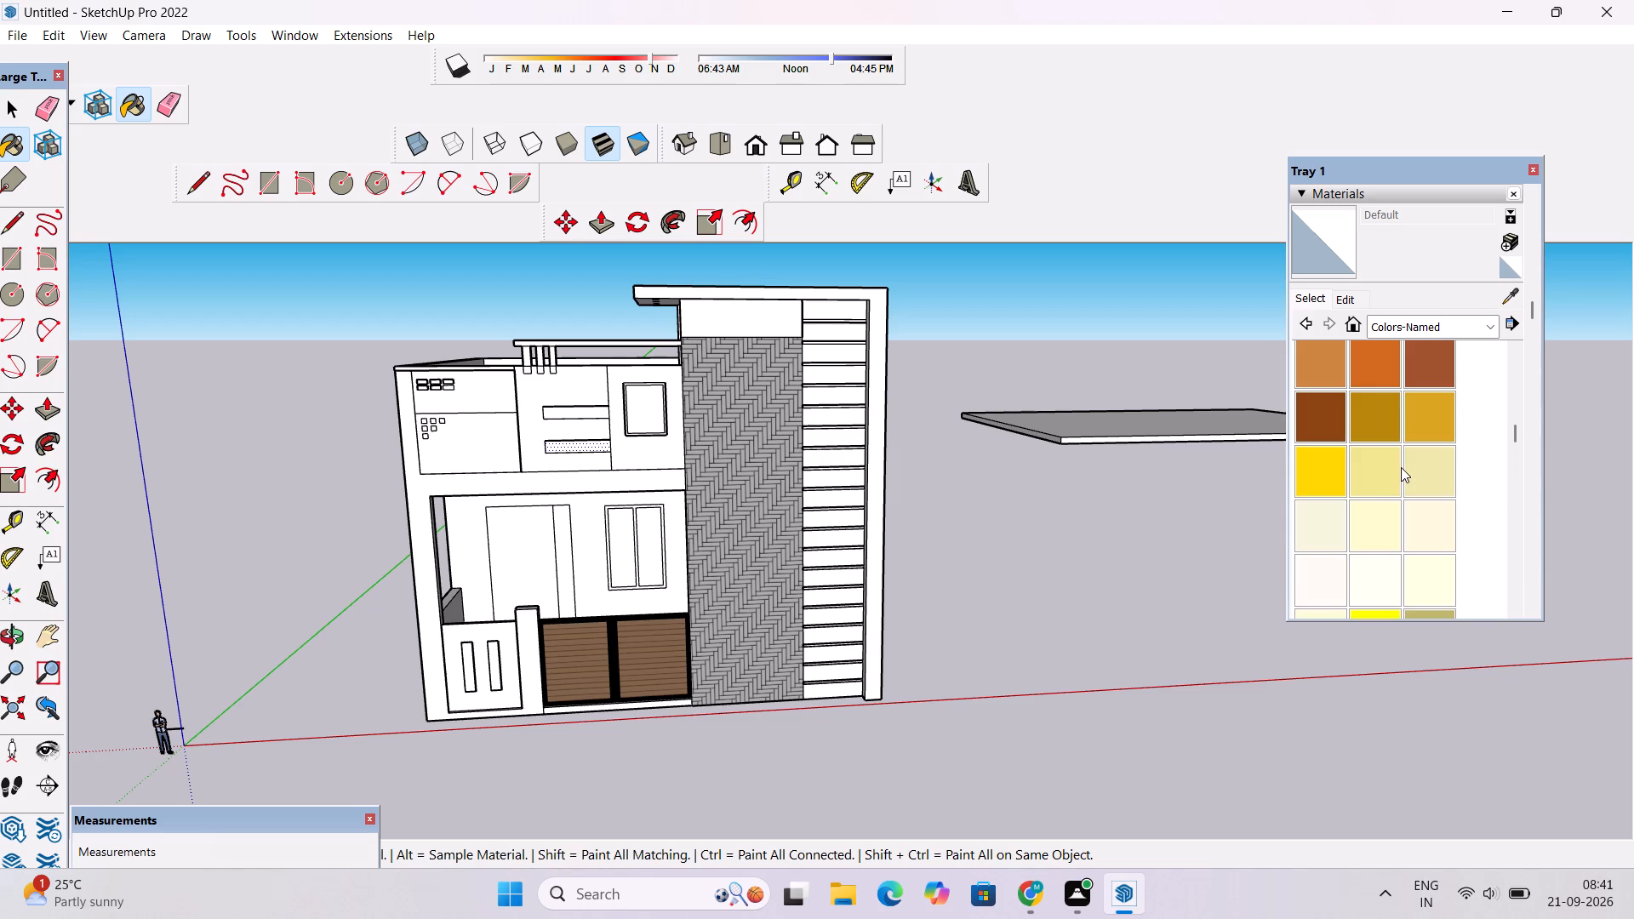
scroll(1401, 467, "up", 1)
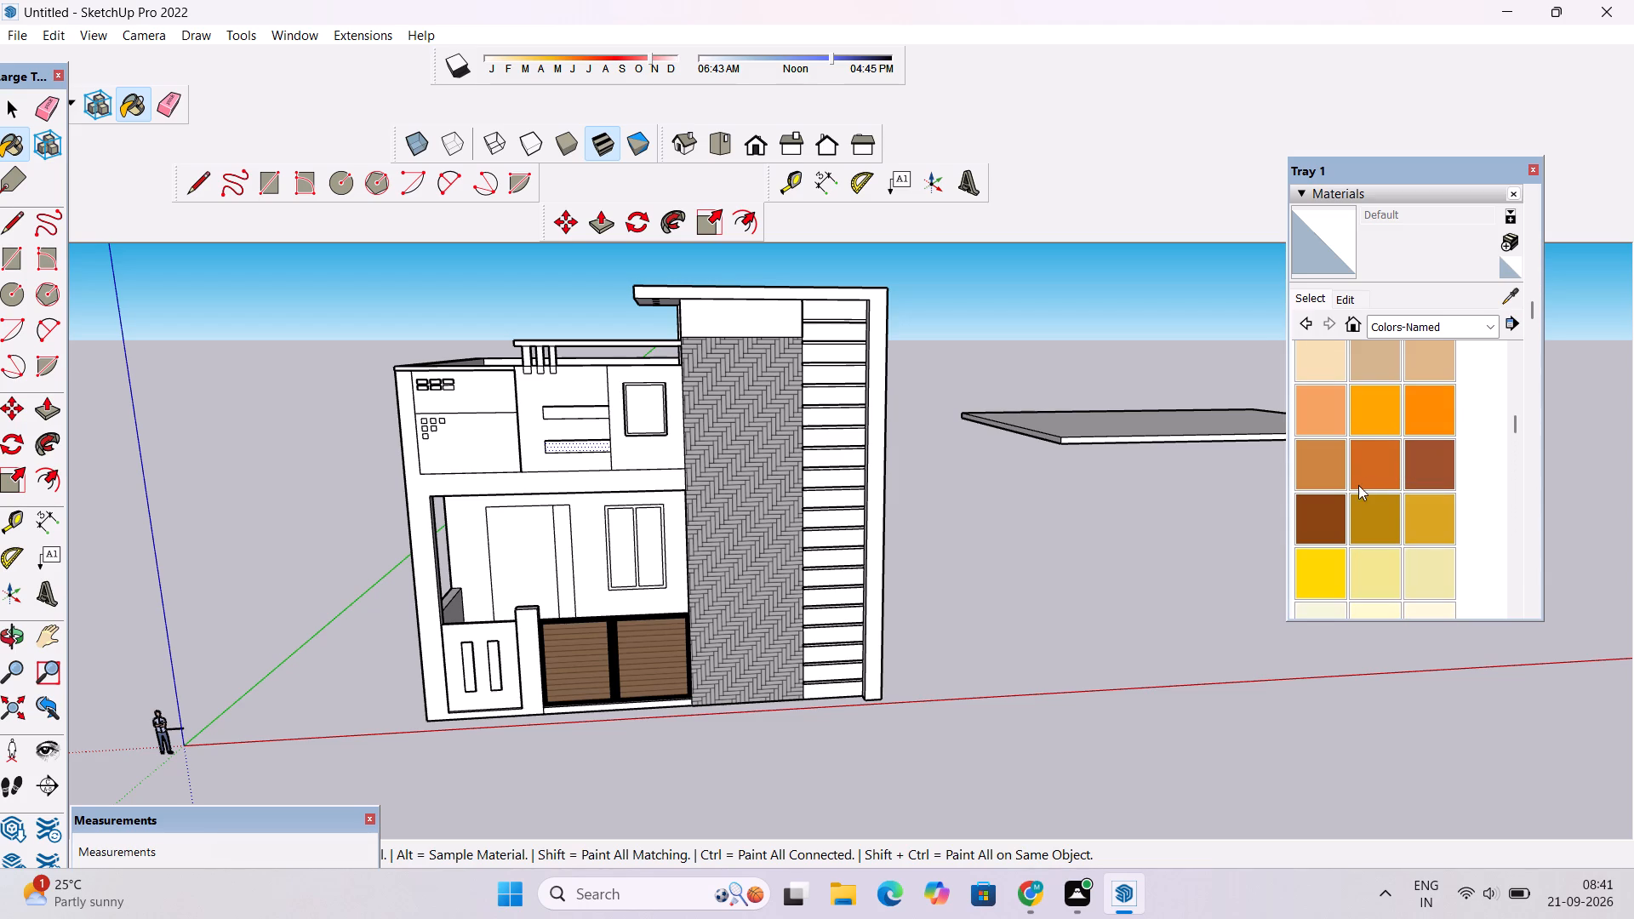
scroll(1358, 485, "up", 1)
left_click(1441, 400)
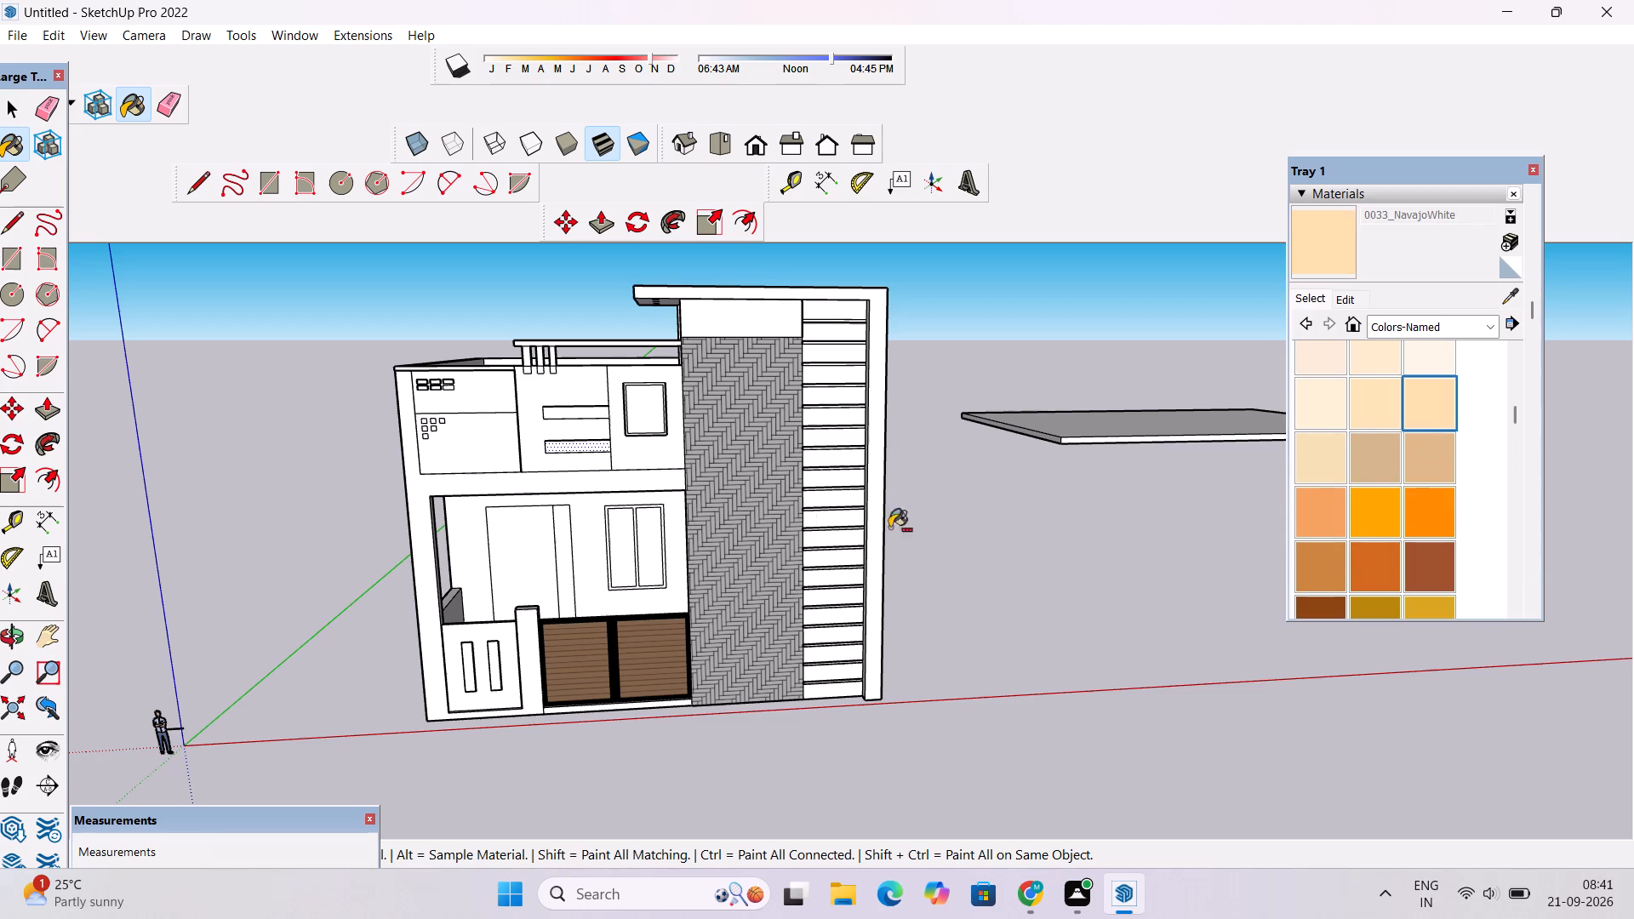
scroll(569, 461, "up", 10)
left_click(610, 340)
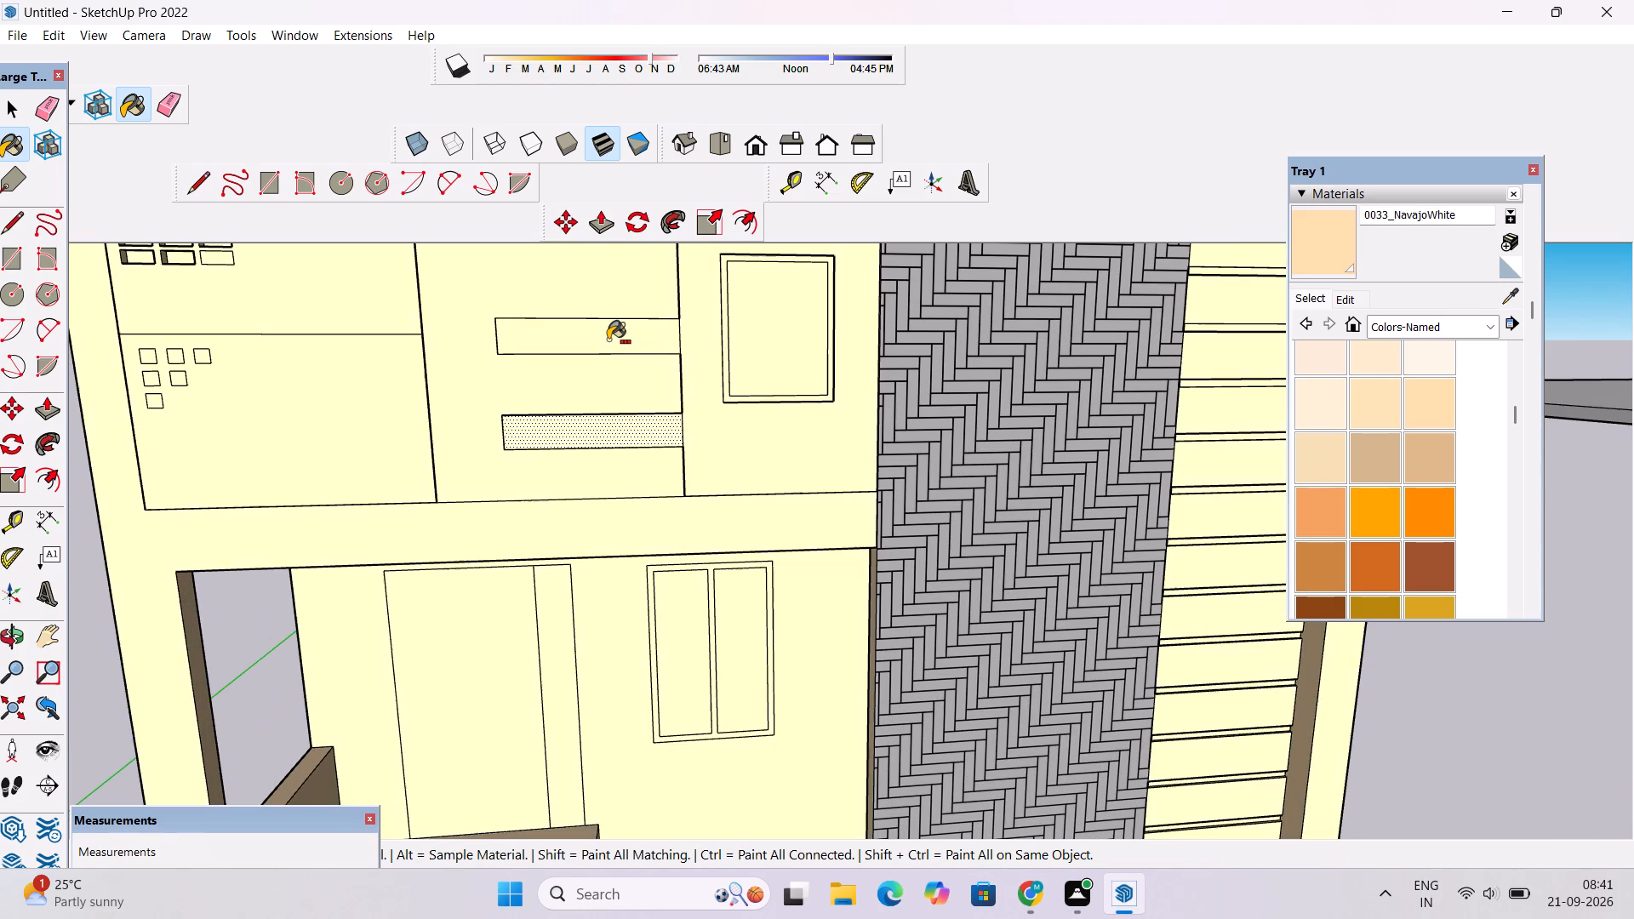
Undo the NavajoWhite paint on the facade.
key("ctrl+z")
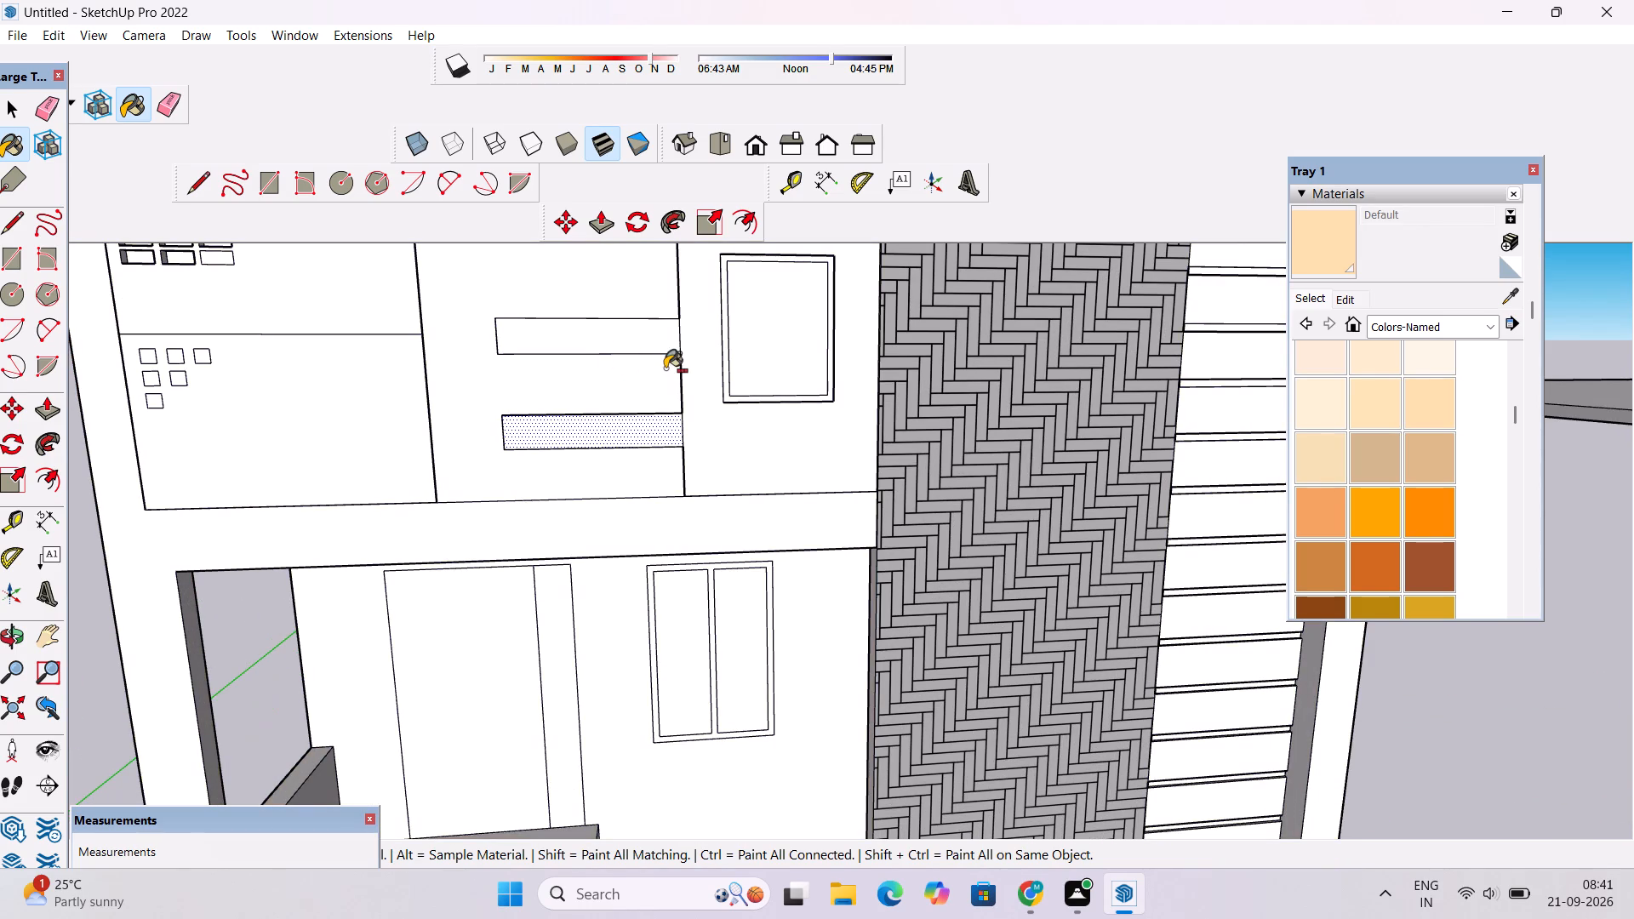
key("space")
Paint both recessed strips on the middle upper-floor panel with 0026_LightSalmon from the Colors-Named collection.
scroll(1331, 453, "up", 1)
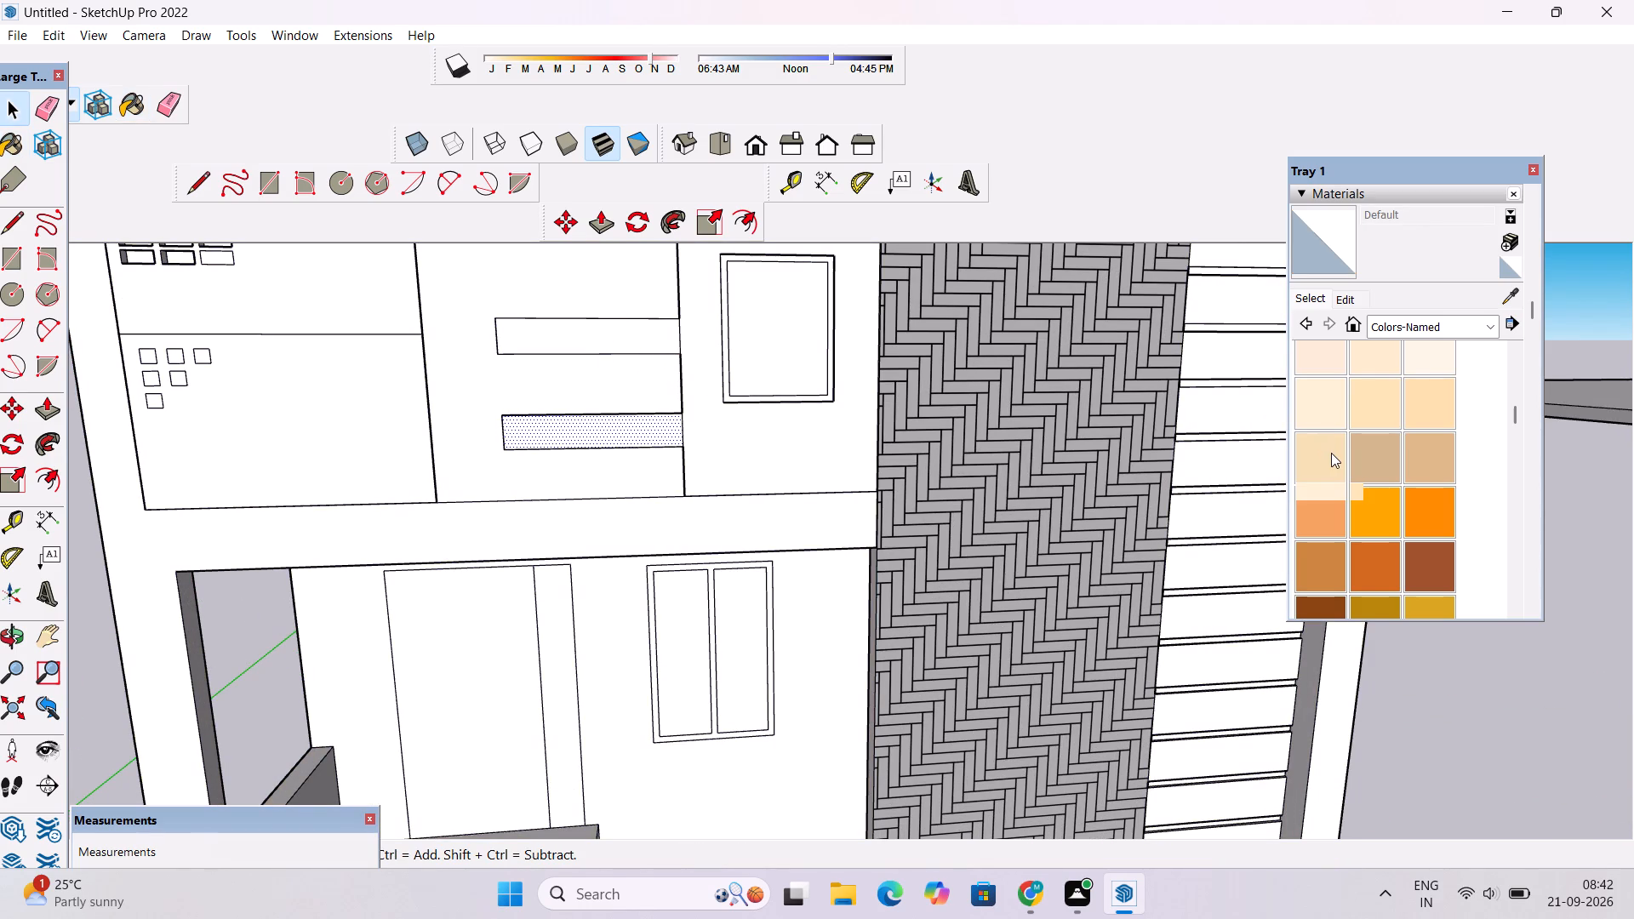
scroll(1331, 453, "up", 1)
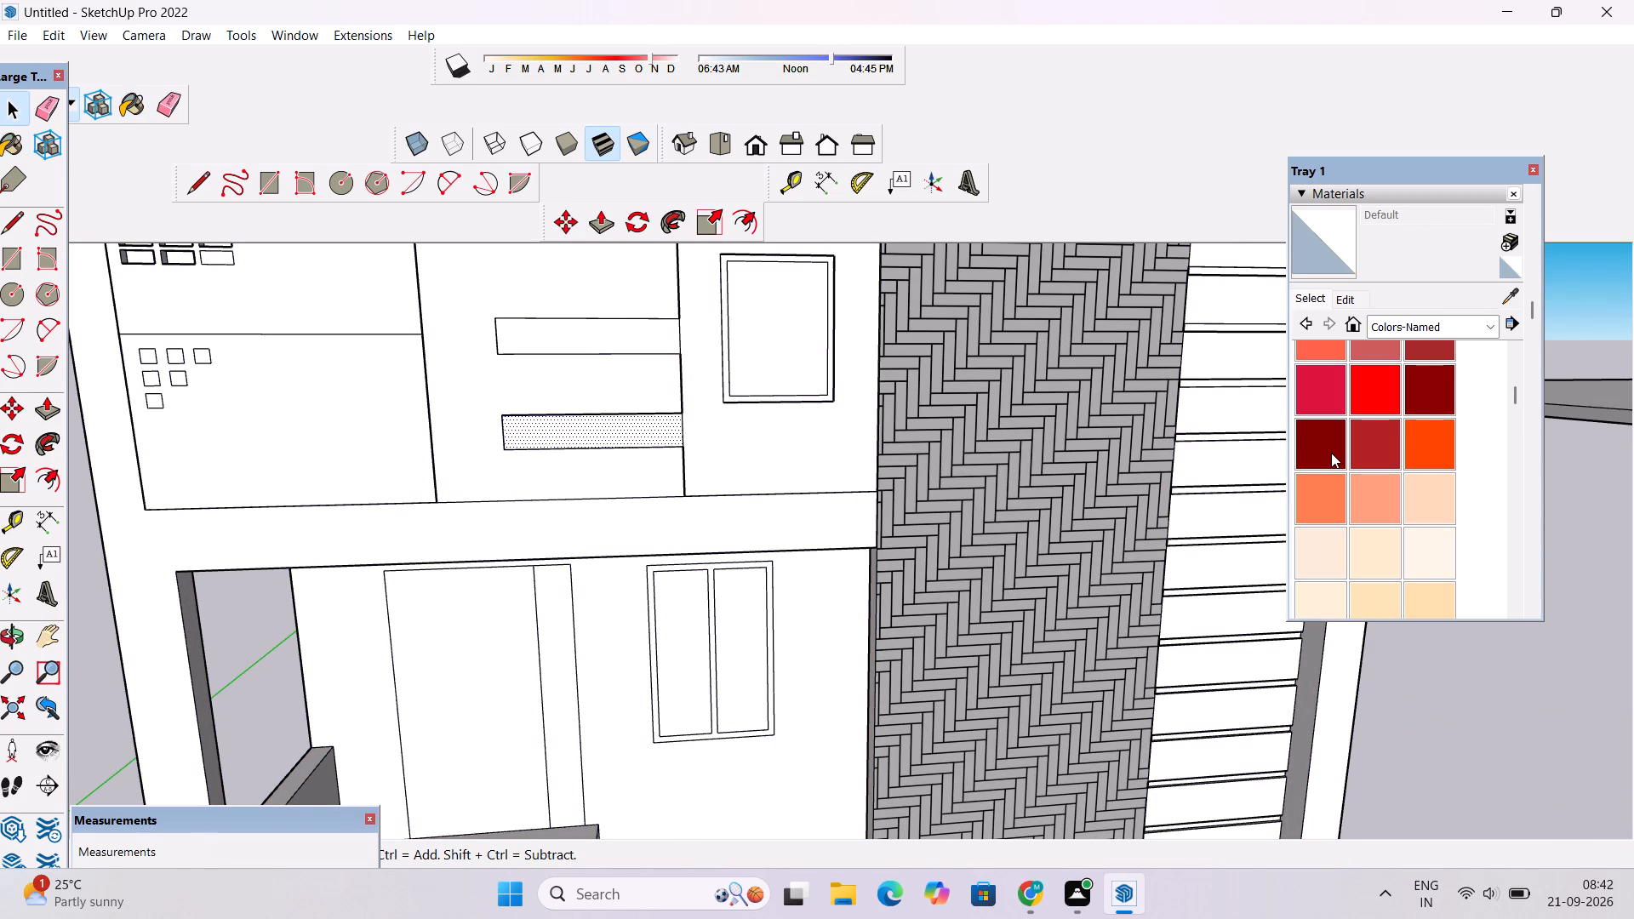
scroll(1336, 462, "up", 1)
scroll(1316, 486, "down", 1)
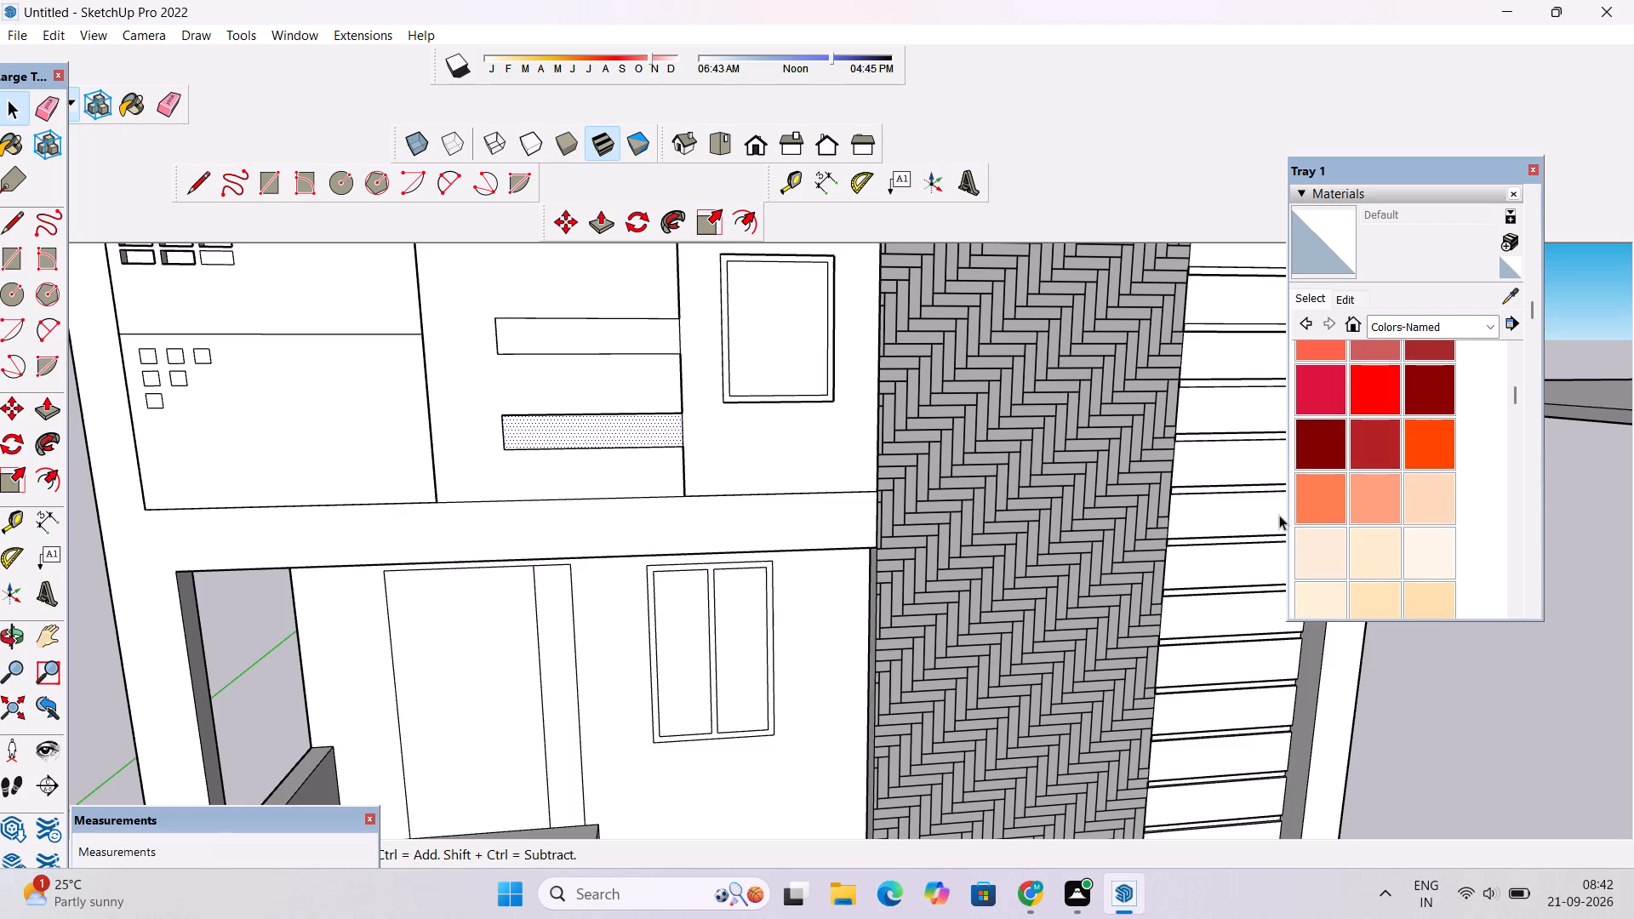
scroll(1315, 526, "up", 3)
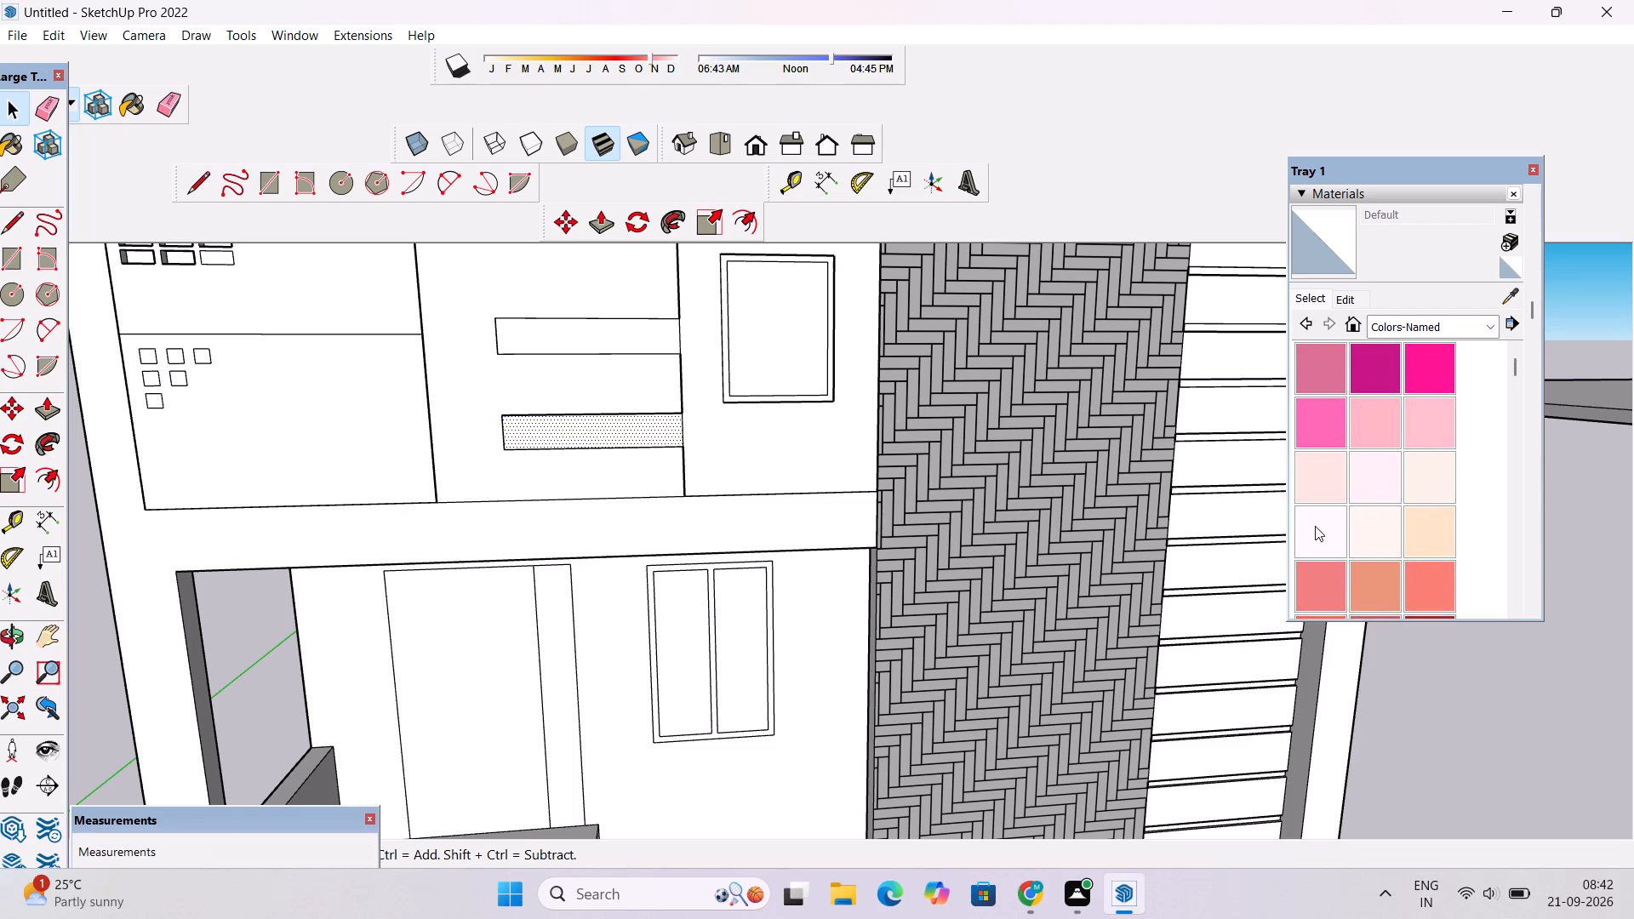
scroll(1374, 507, "up", 2)
scroll(1374, 507, "down", 5)
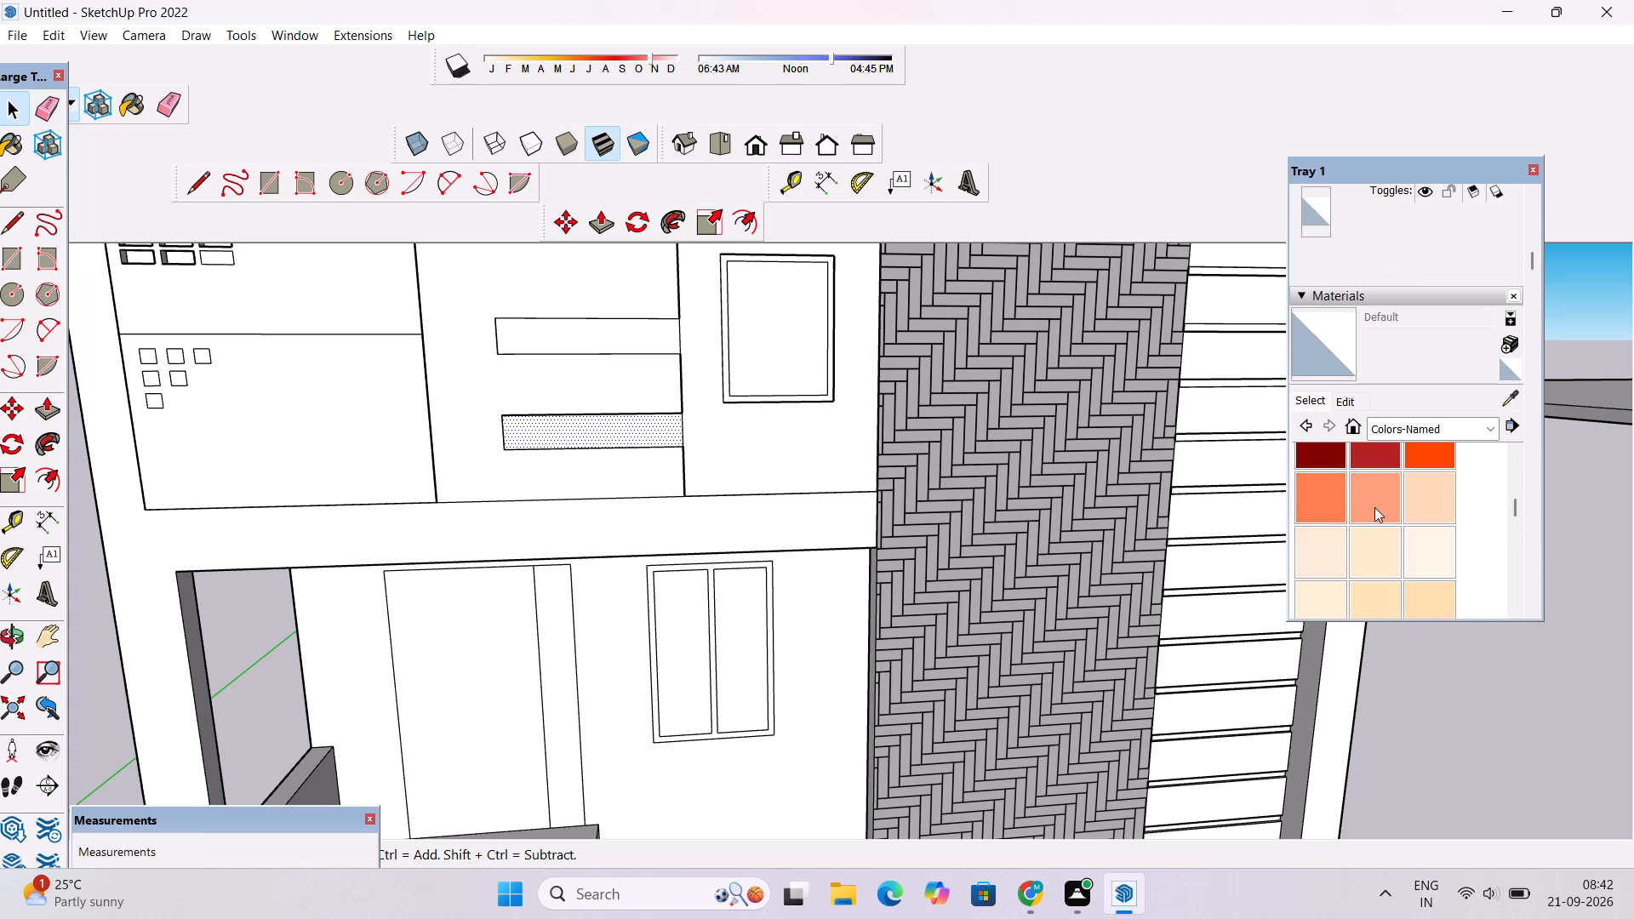
scroll(1353, 277, "down", 2)
scroll(1347, 354, "up", 3)
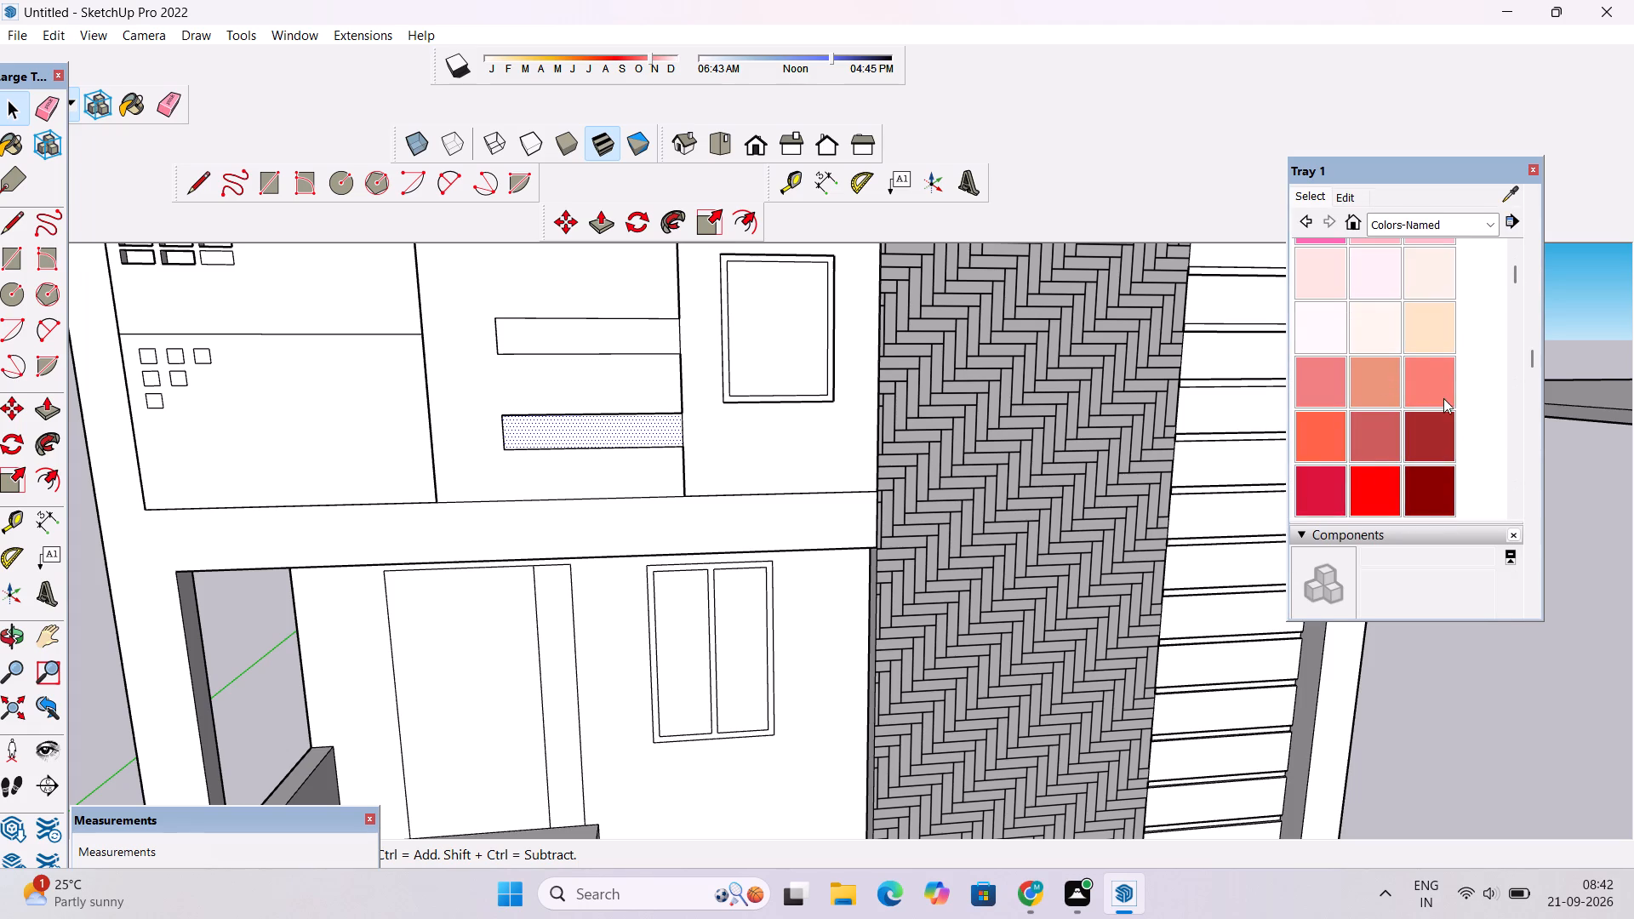
scroll(1425, 346, "up", 1)
scroll(1421, 367, "down", 2)
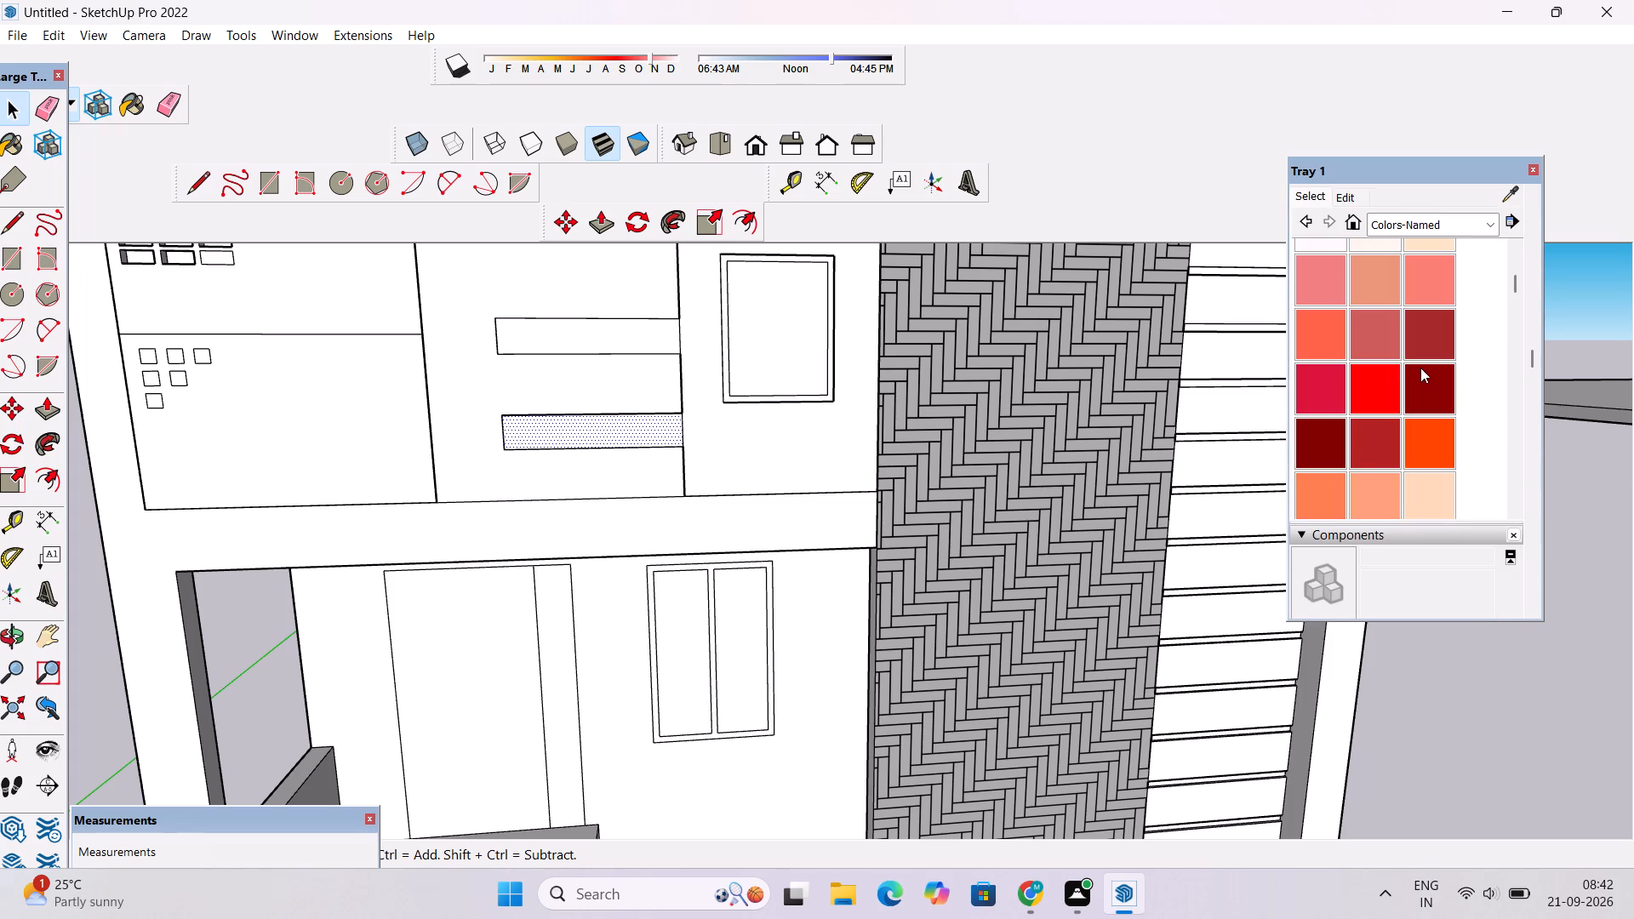
scroll(1420, 368, "down", 1)
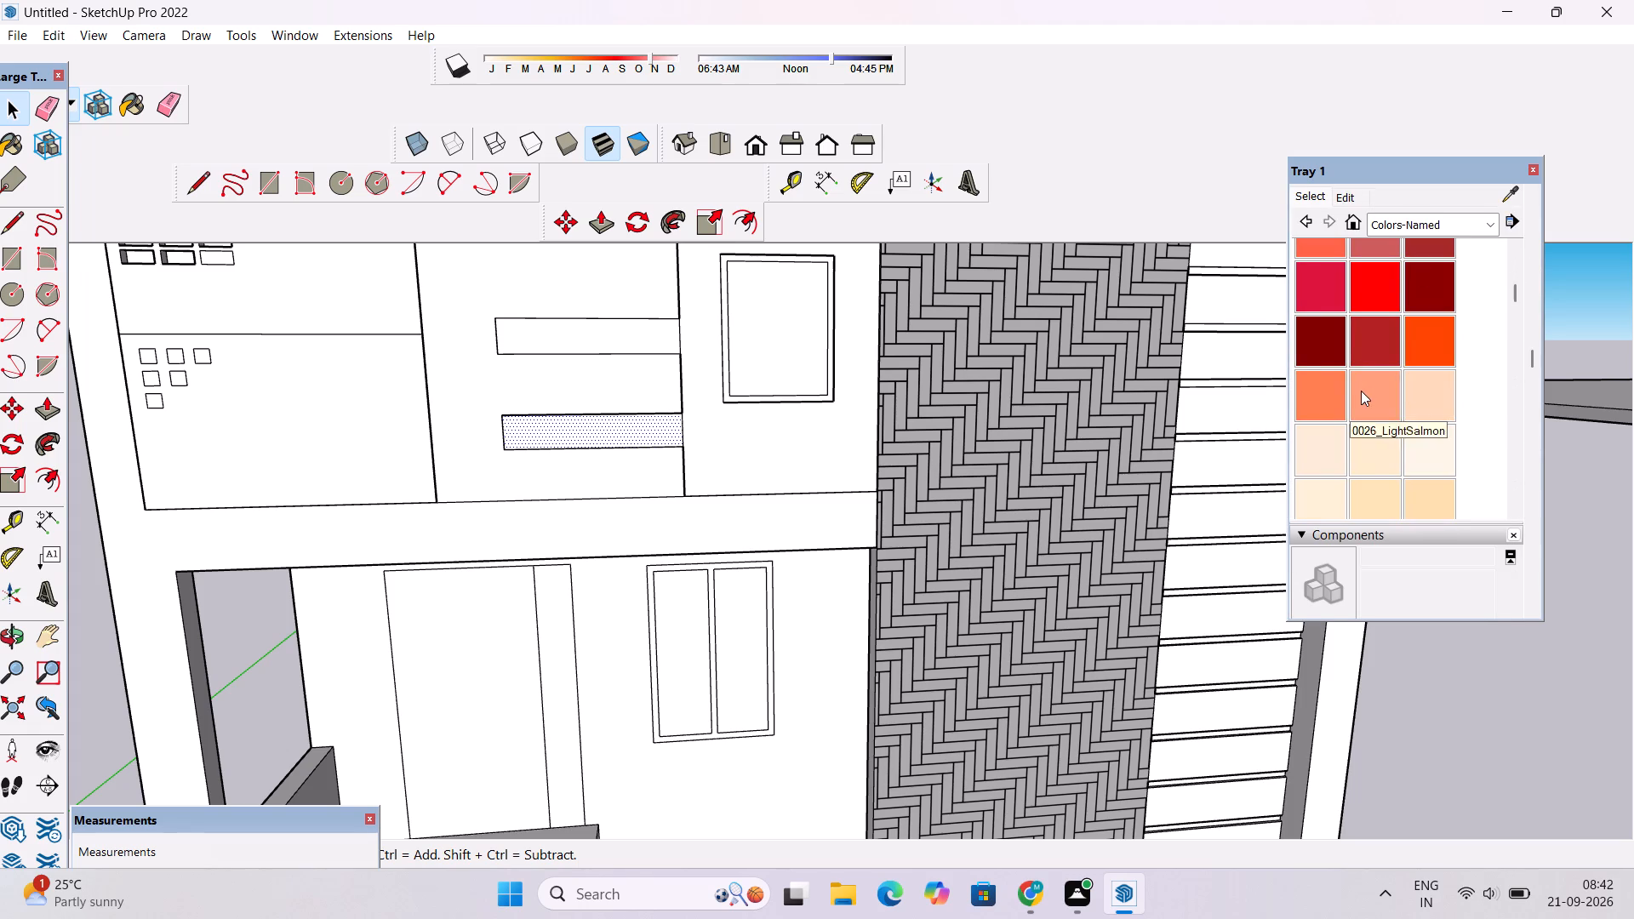
left_click(1379, 389)
scroll(664, 380, "up", 1)
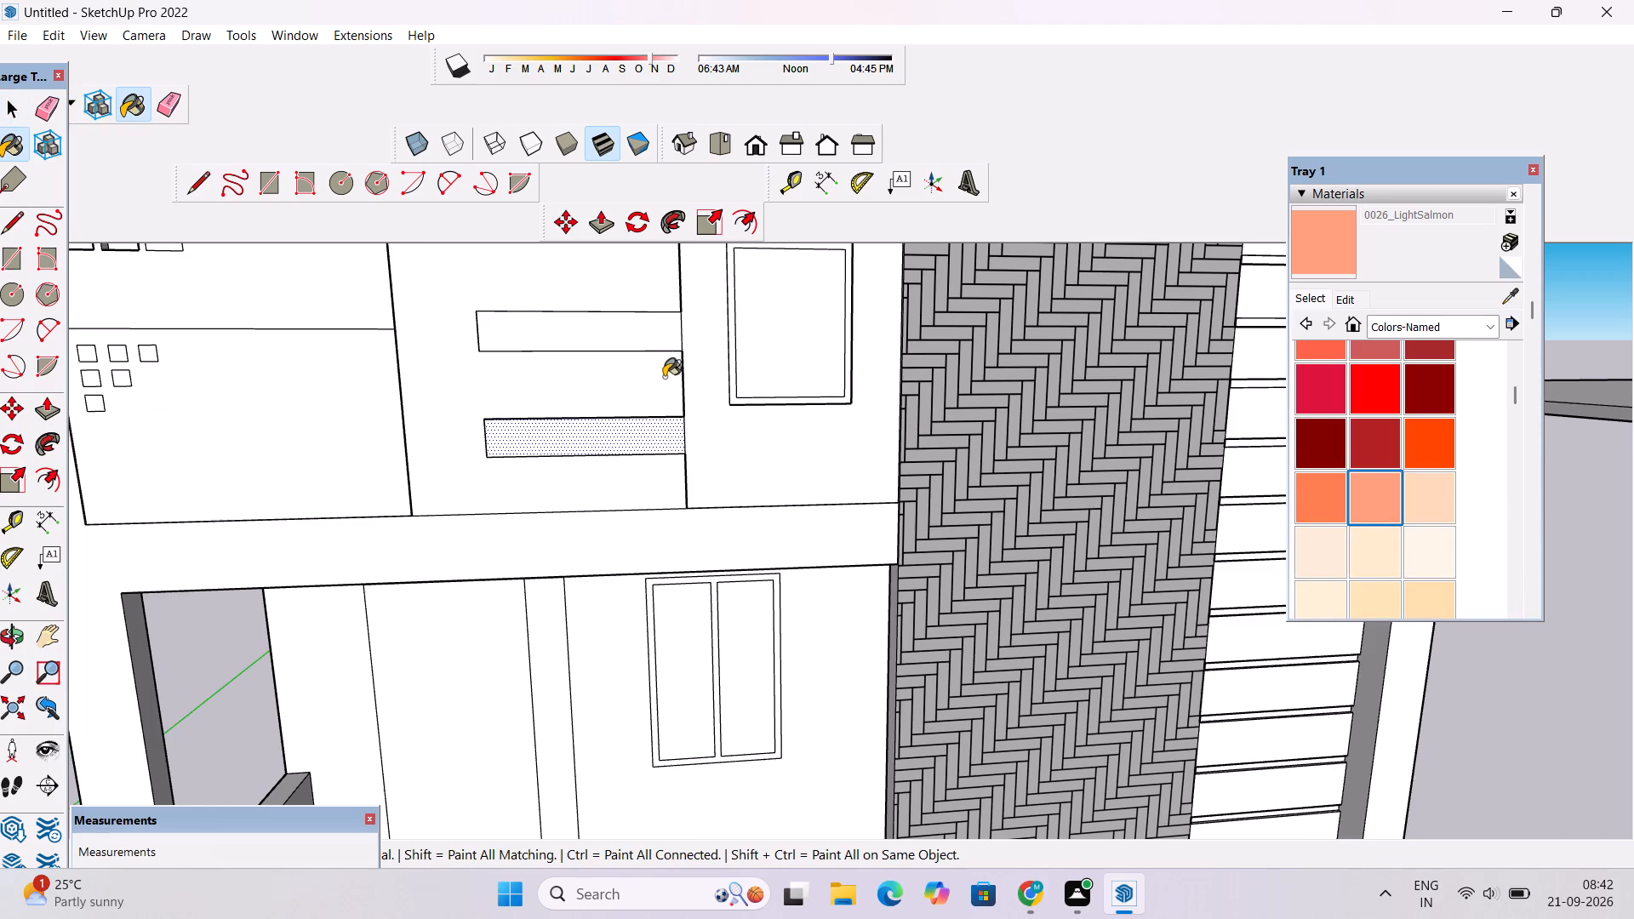
left_click(656, 335)
left_click(623, 425)
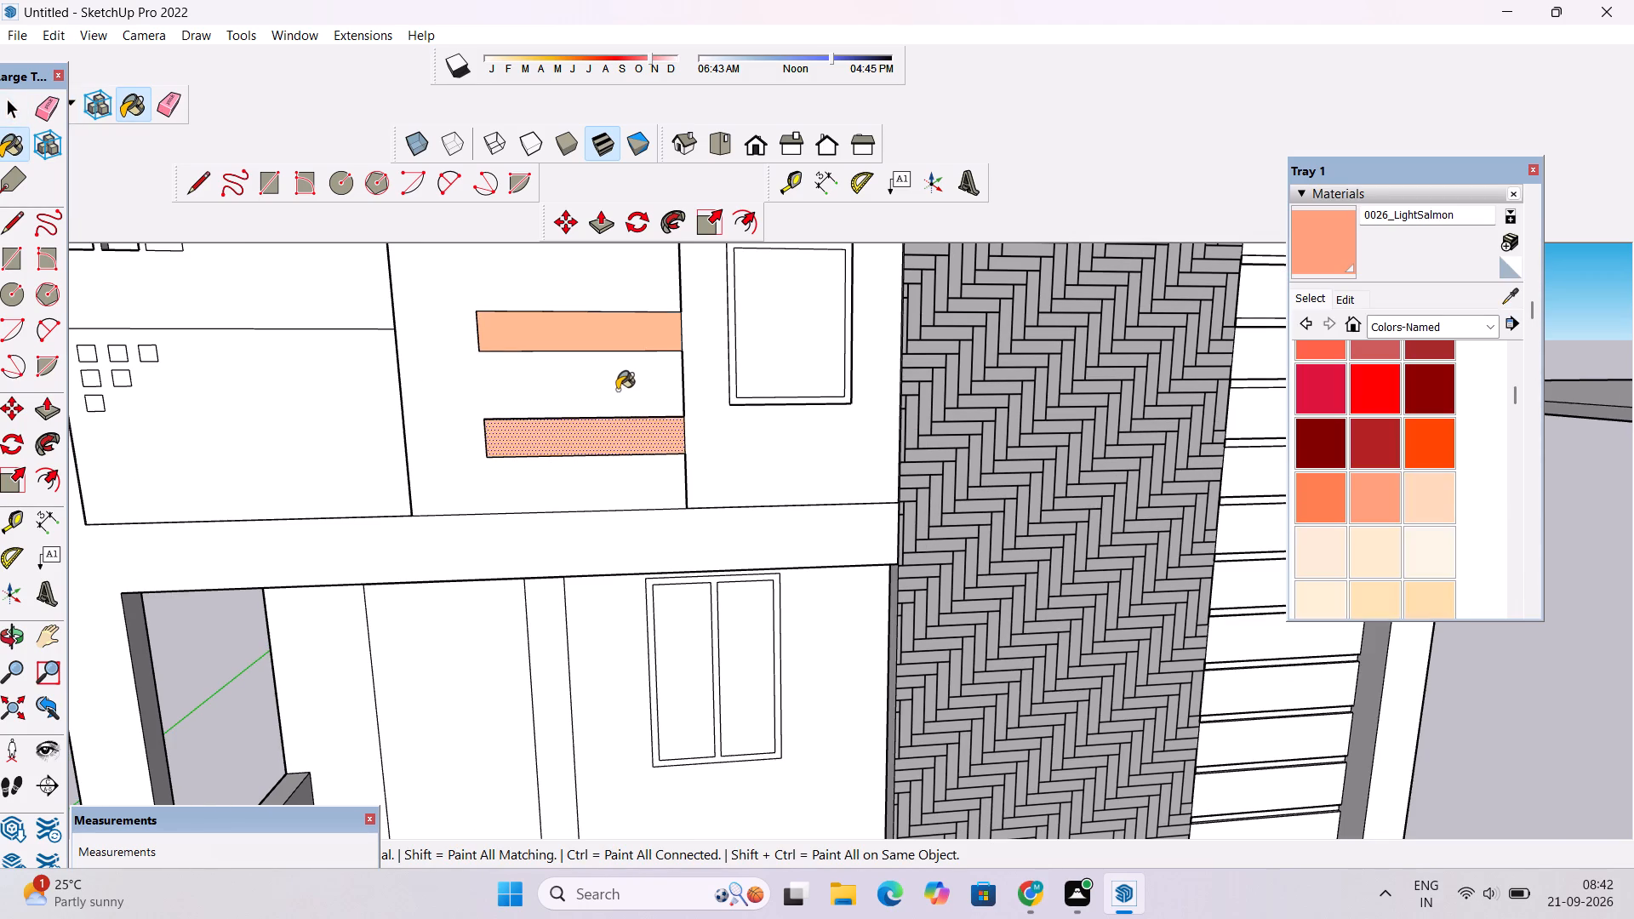
Darken the 0026_LightSalmon material's colour to a deeper terracotta shade.
scroll(617, 390, "down", 11)
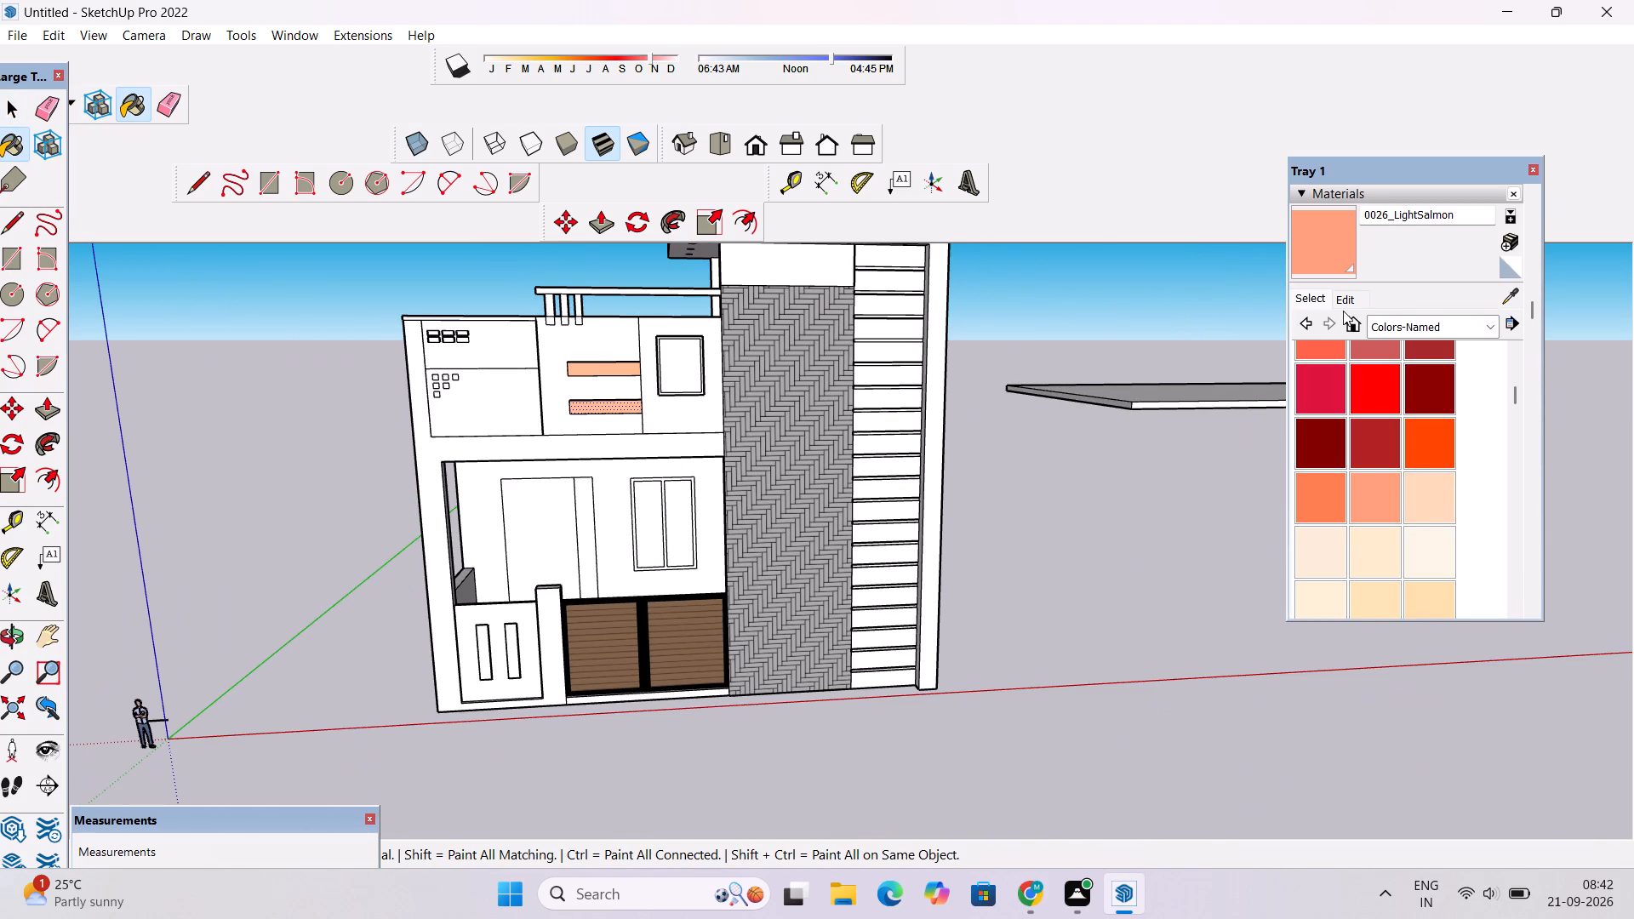
left_click(1345, 303)
left_click(1399, 385)
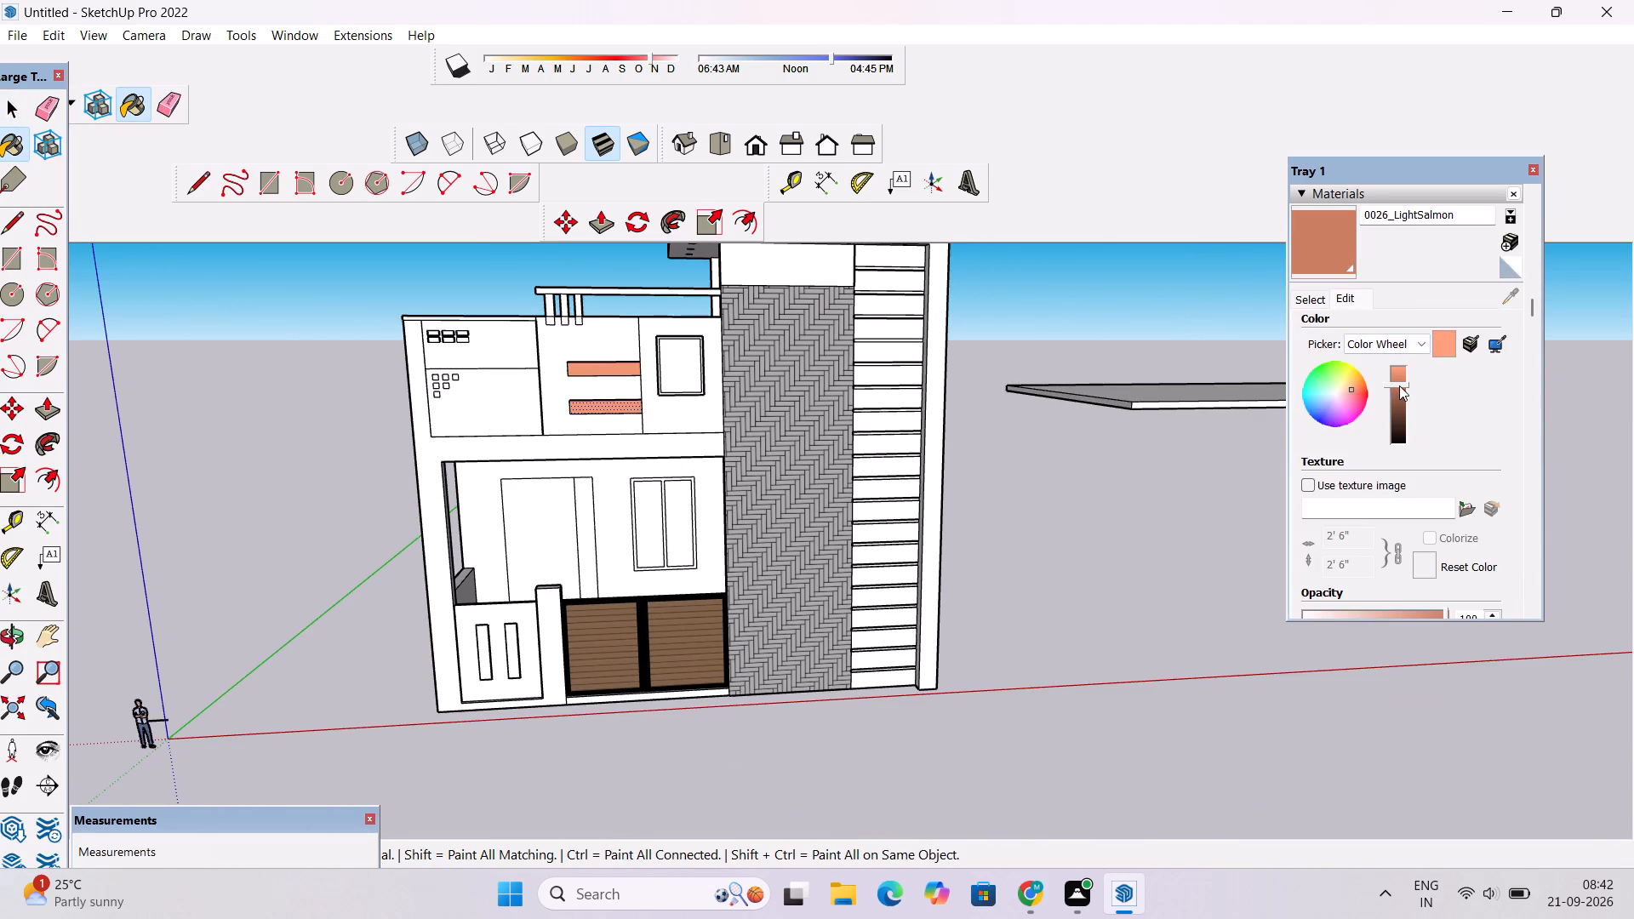
left_click(1399, 386)
Examine the painted strips and the overall front elevation from different angles and distances.
scroll(773, 445, "down", 4)
scroll(726, 505, "up", 5)
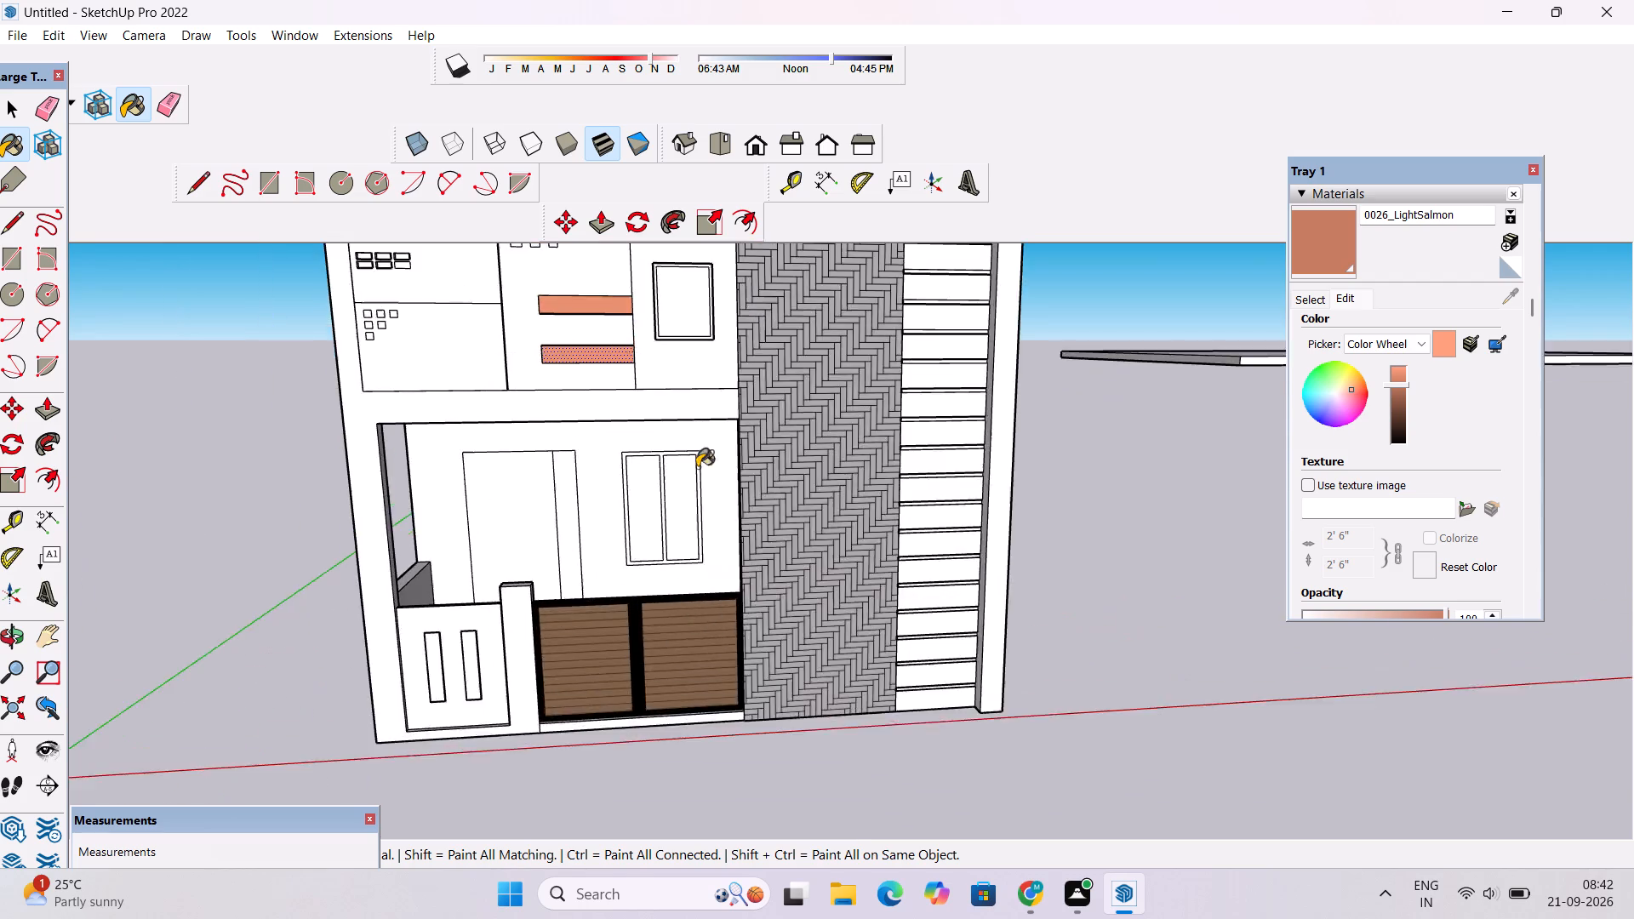
scroll(697, 467, "up", 3)
scroll(666, 431, "down", 6)
key("space")
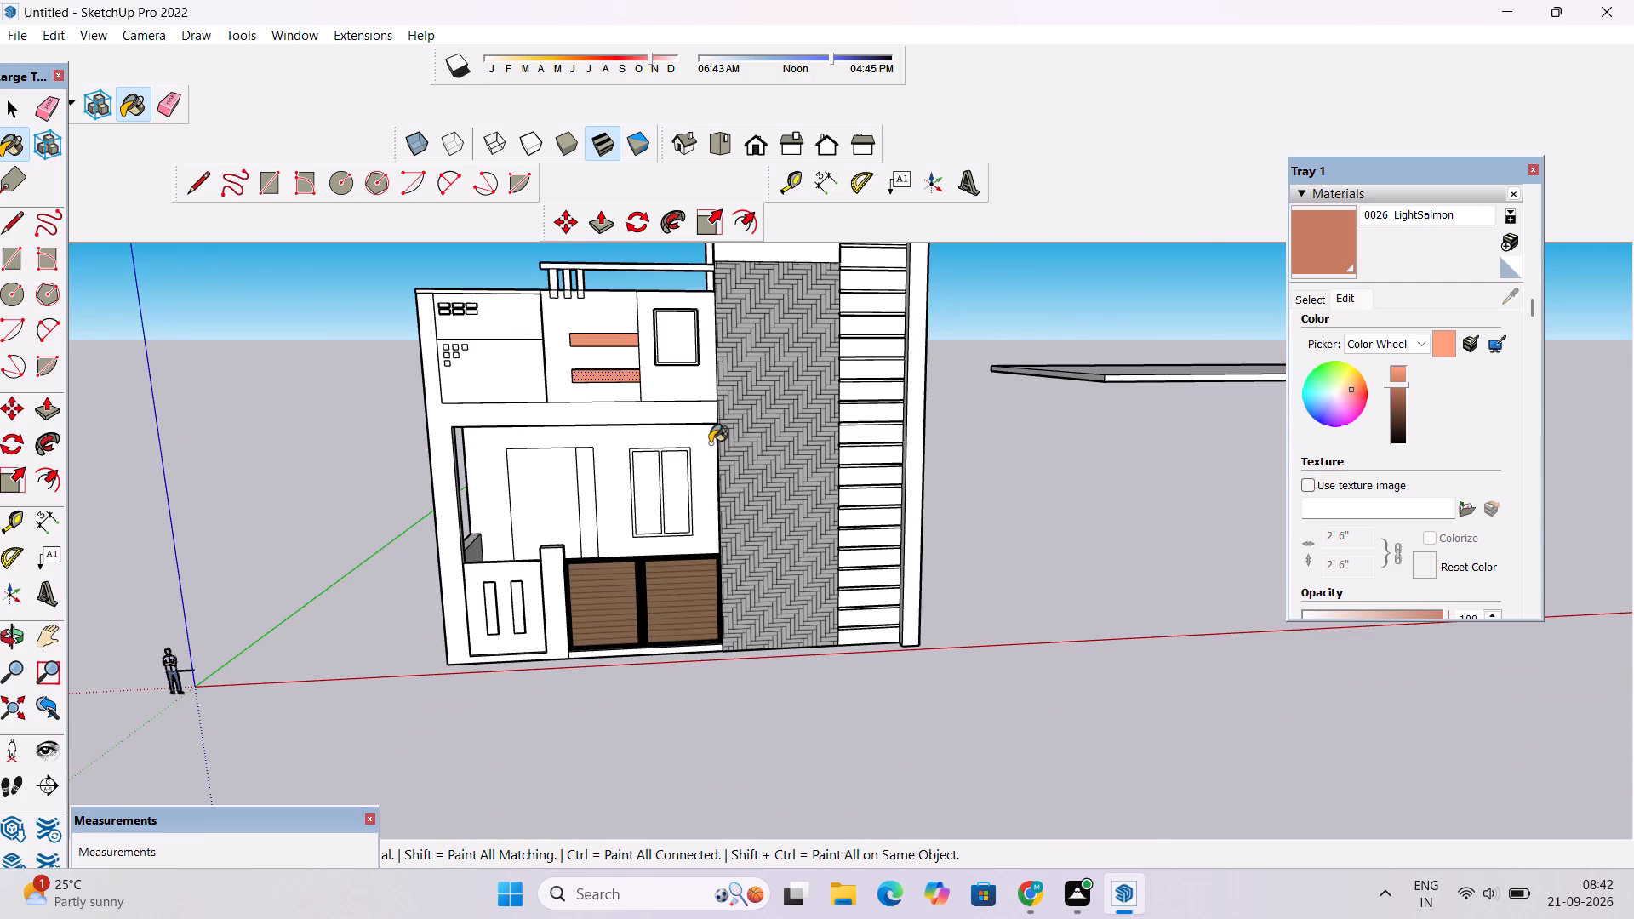
key("o")
left_click(11, 639)
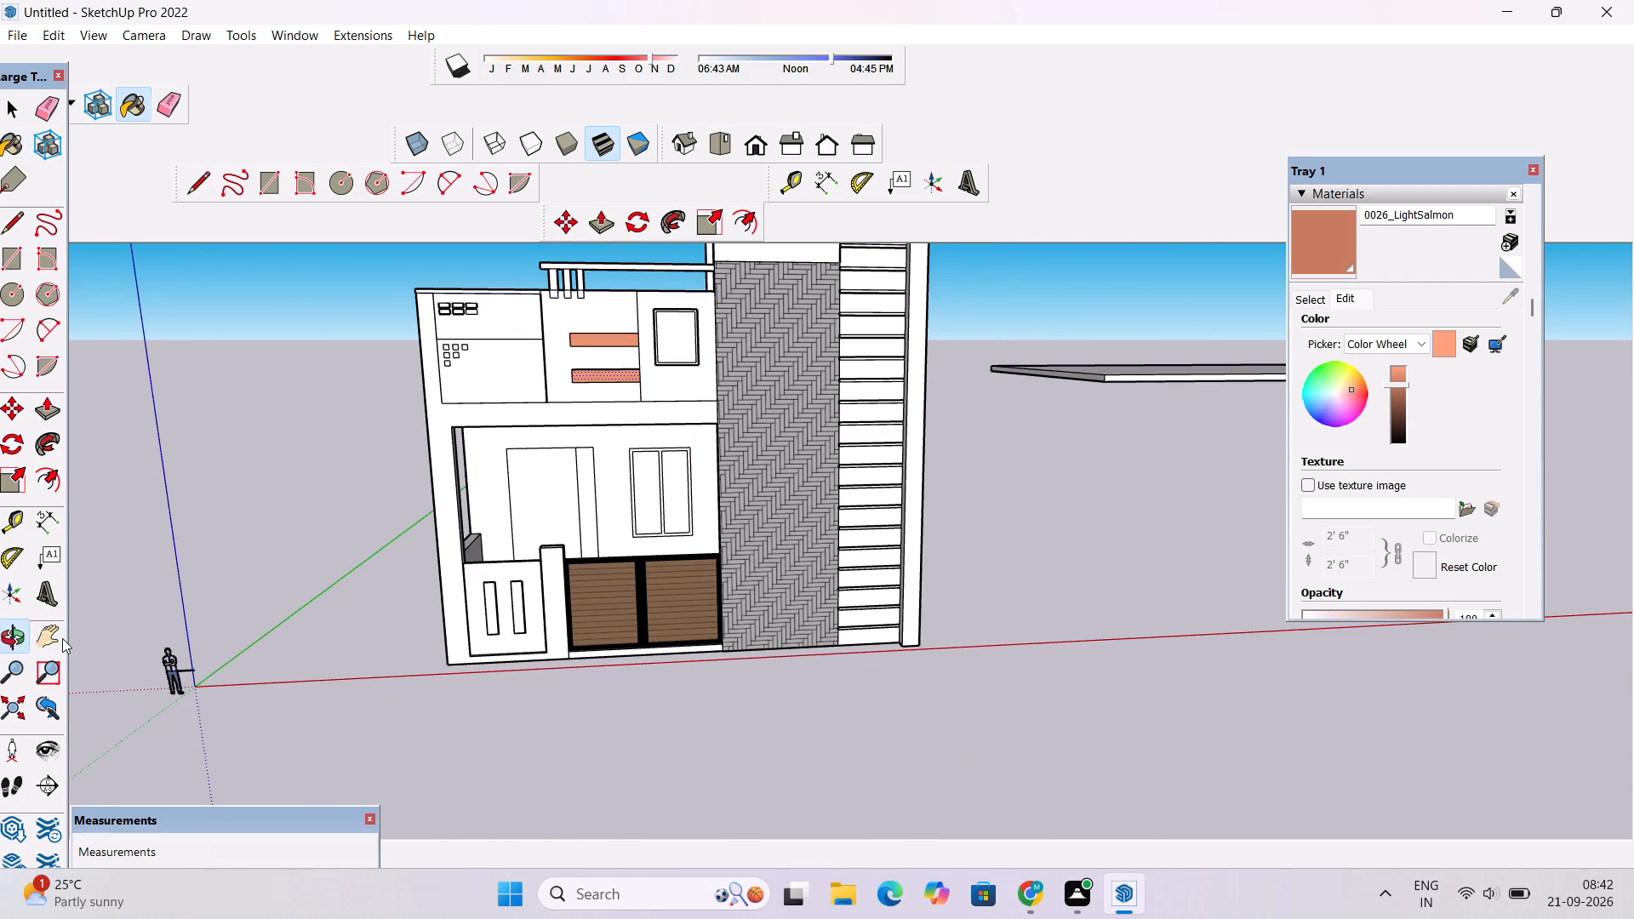
left_click_drag(344, 659, 298, 618)
left_click_drag(356, 587, 383, 665, "shift")
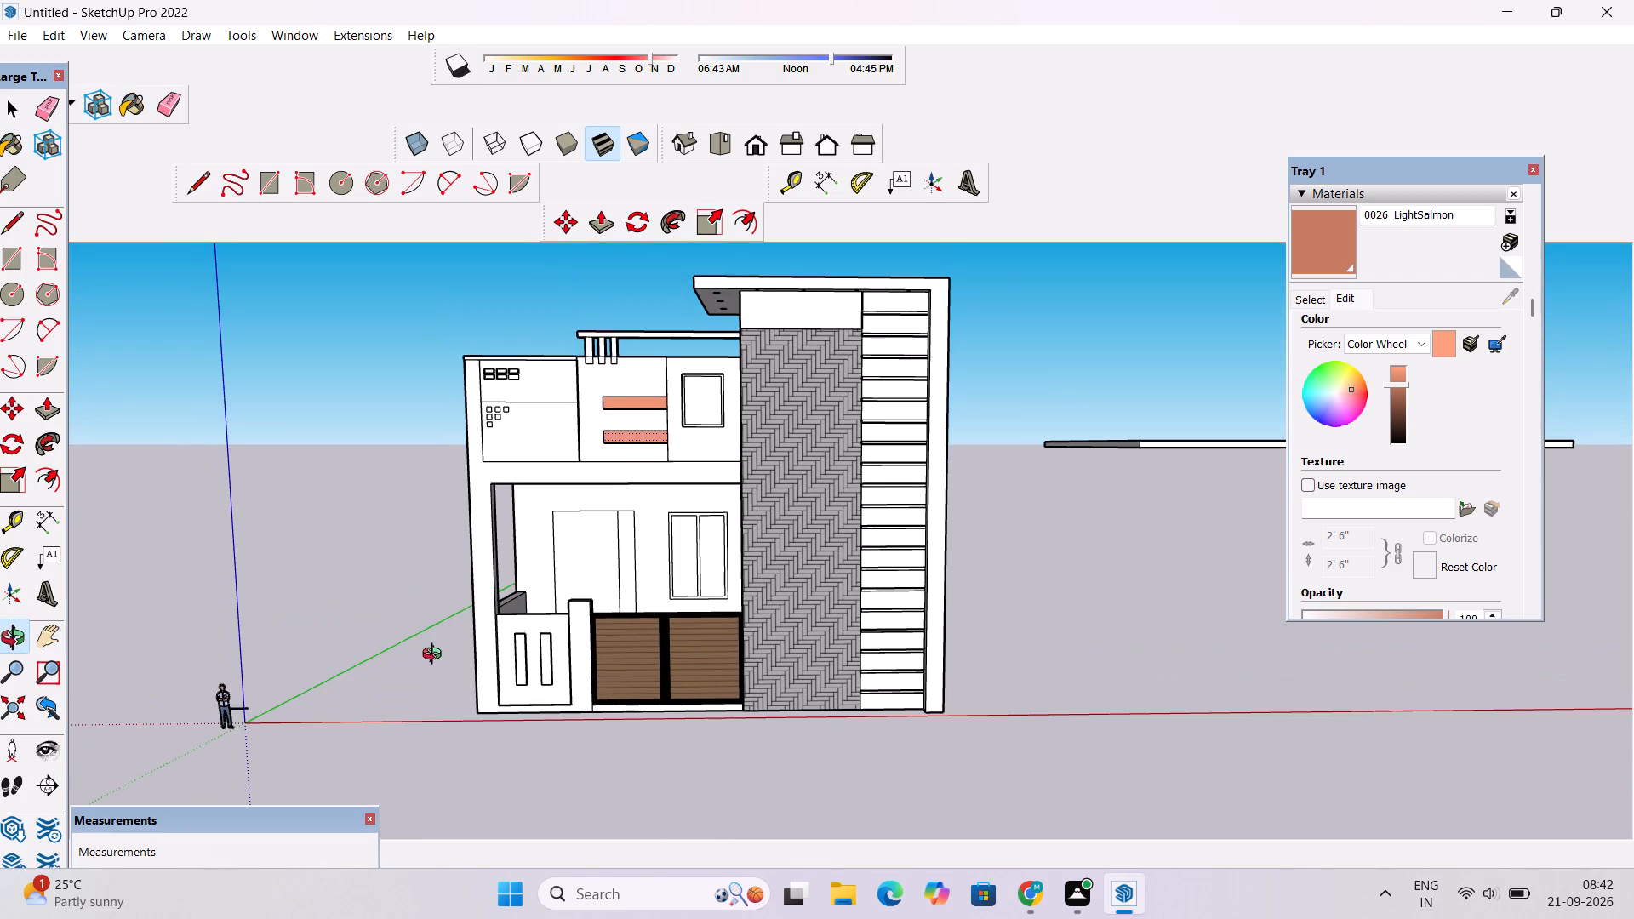
scroll(443, 653, "up", 1)
left_click_drag(456, 651, 529, 647, "shift")
scroll(529, 647, "down", 3)
left_click_drag(552, 624, 567, 649)
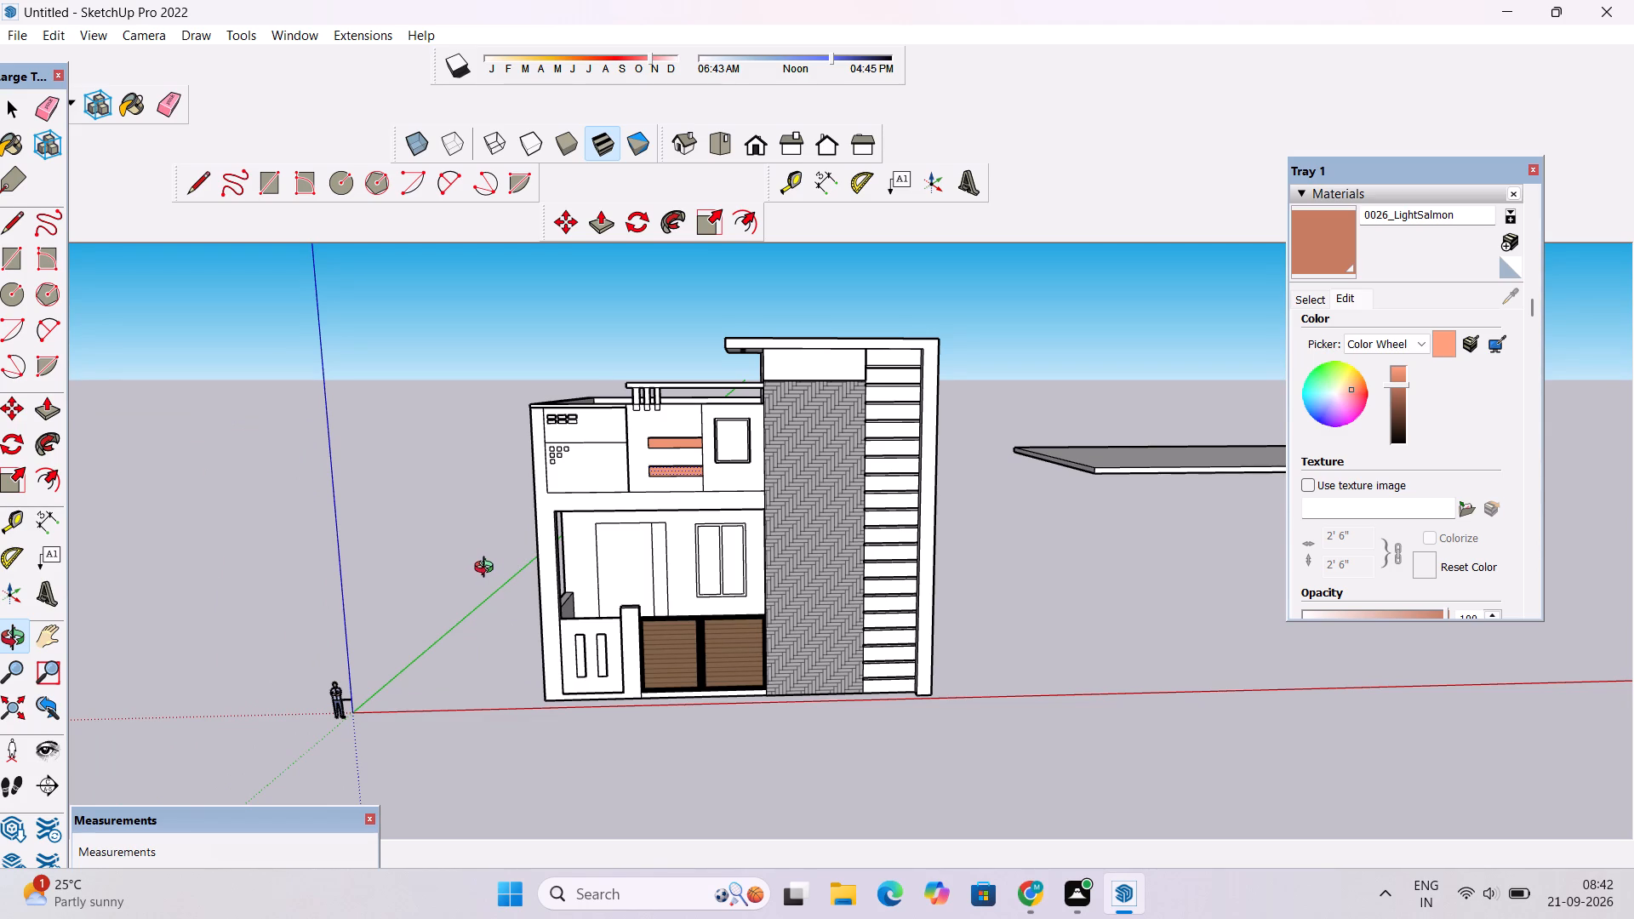
left_click_drag(489, 568, 506, 584, "shift")
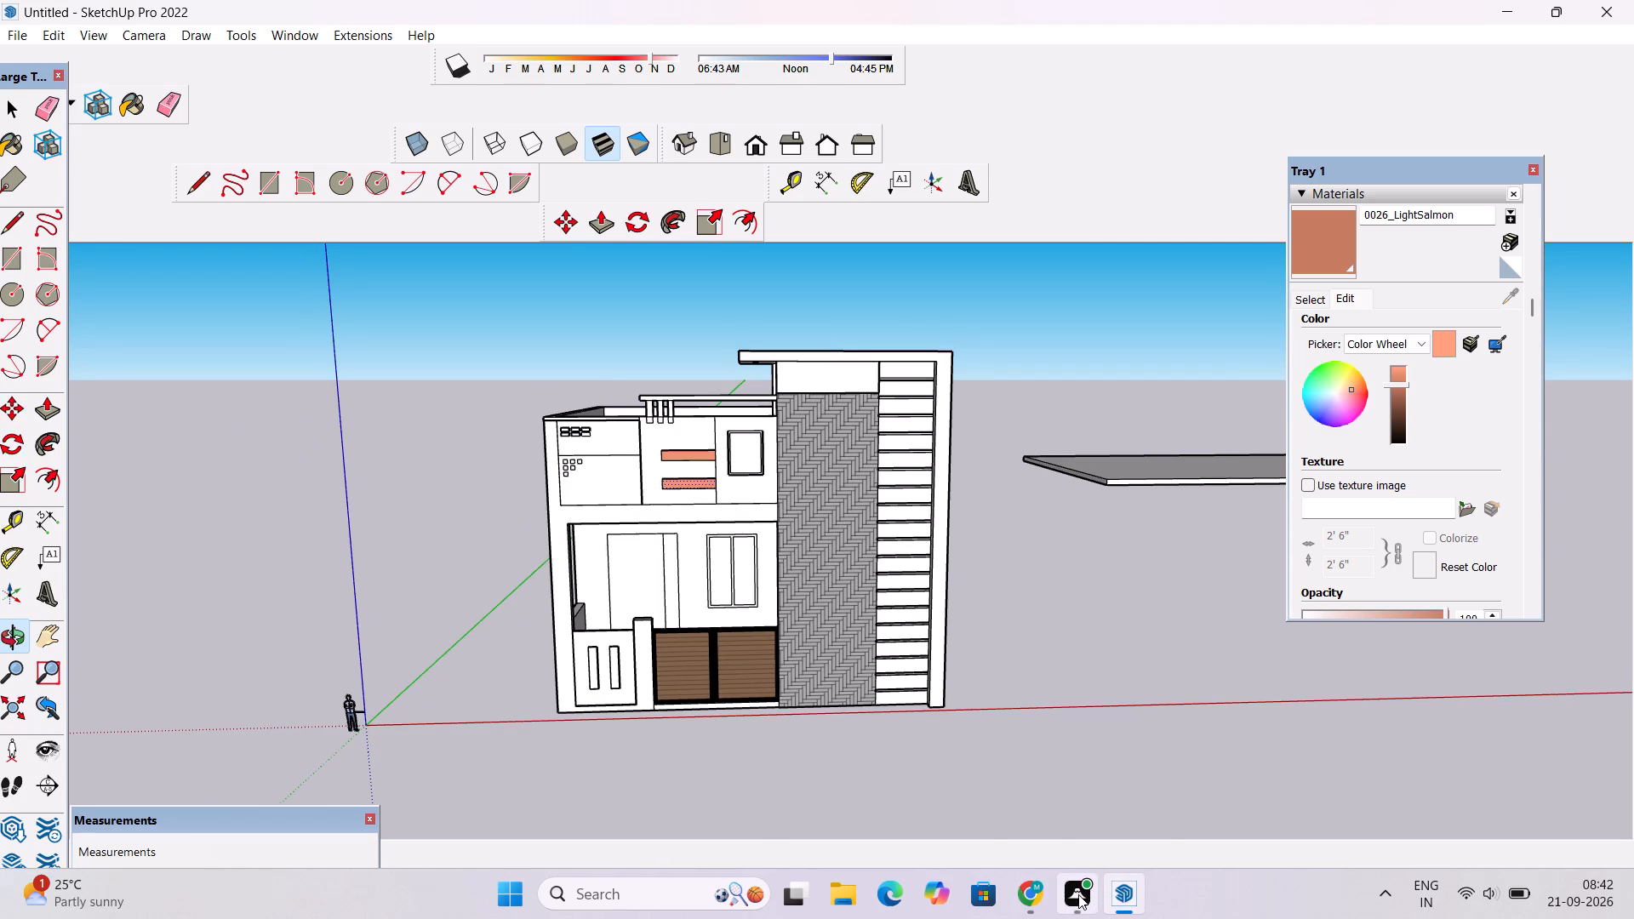
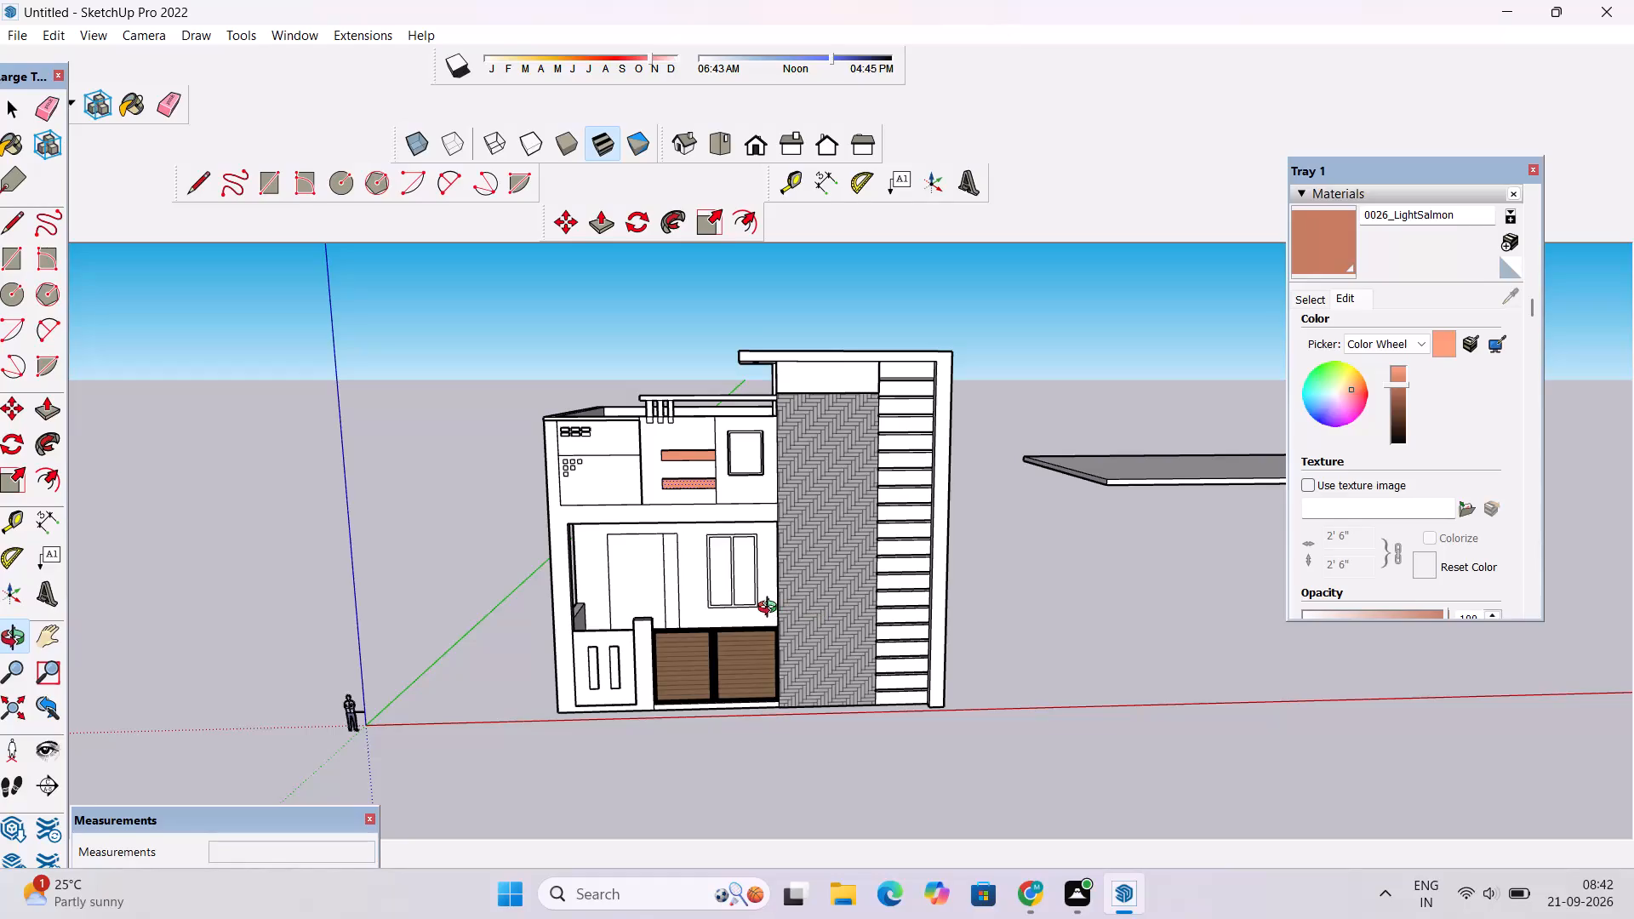
Examine the house model's facade from the front, the side and below.
scroll(770, 609, "down", 2)
left_click_drag(770, 609, 775, 655)
scroll(775, 650, "up", 3)
left_click_drag(791, 662, 750, 645)
scroll(746, 642, "down", 2)
left_click_drag(606, 620, 677, 597, "shift")
scroll(671, 594, "up", 6)
left_click_drag(680, 538, 794, 546)
scroll(821, 539, "up", 2)
left_click_drag(821, 555, 734, 530, "shift")
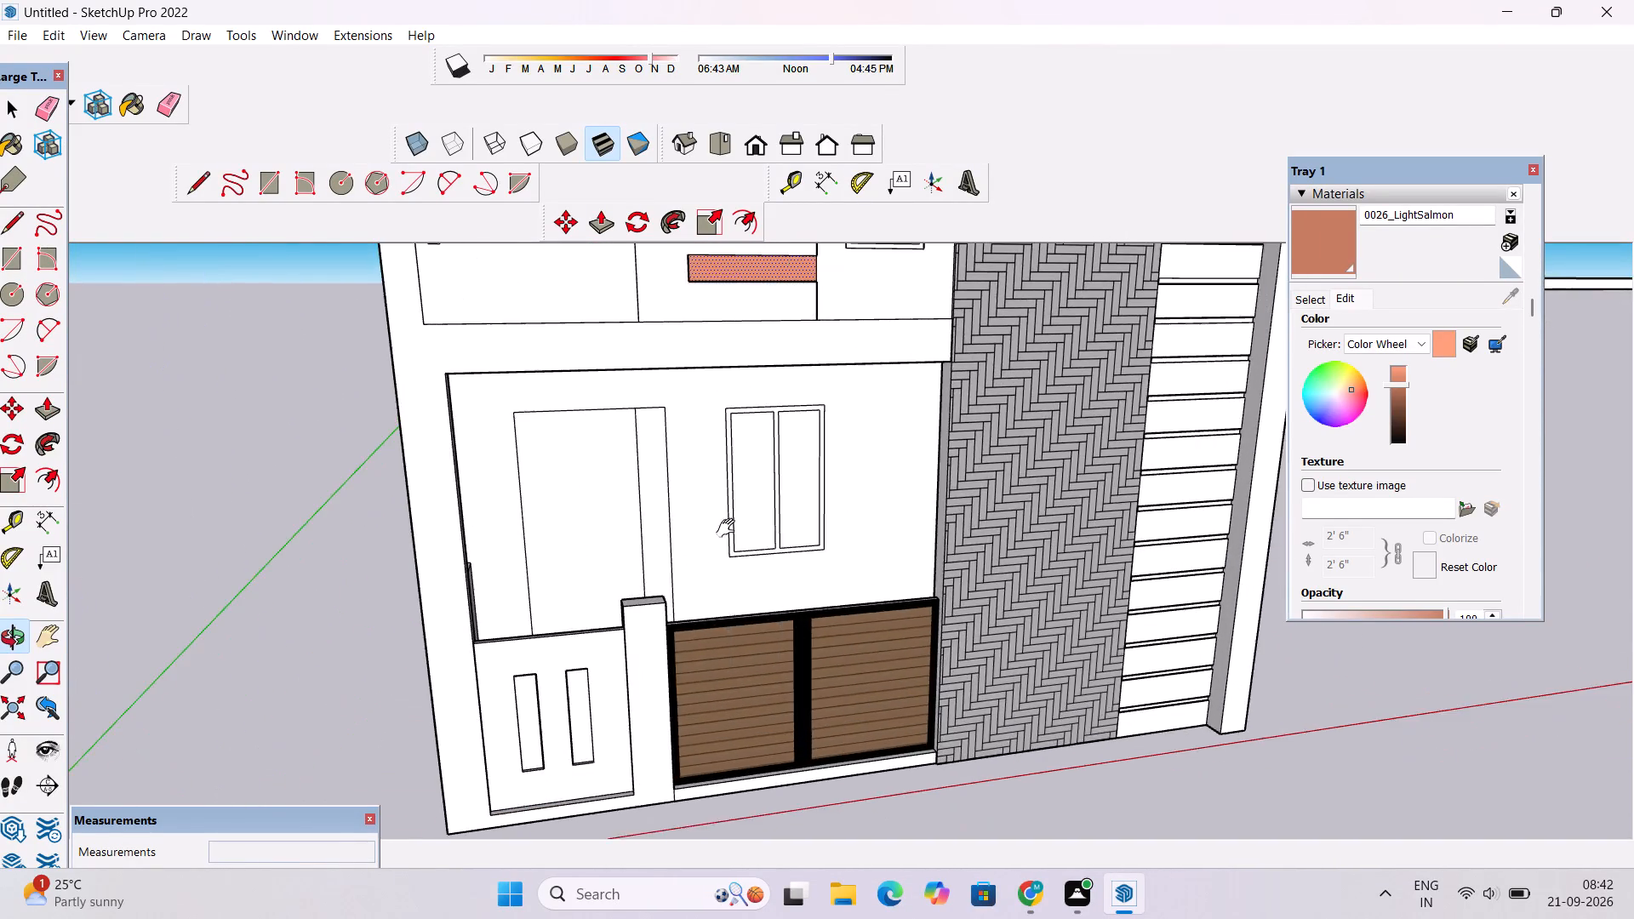
scroll(703, 507, "up", 1, "shift")
scroll(702, 506, "down", 5)
left_click_drag(691, 546, 660, 487)
scroll(654, 470, "down", 5)
left_click_drag(646, 474, 600, 578)
left_click_drag(600, 571, 609, 549, "shift")
scroll(607, 548, "up", 2)
scroll(607, 548, "down", 3)
left_click_drag(604, 547, 575, 587, "shift")
scroll(572, 587, "up", 3)
left_click_drag(570, 587, 545, 482)
left_click_drag(545, 479, 563, 502)
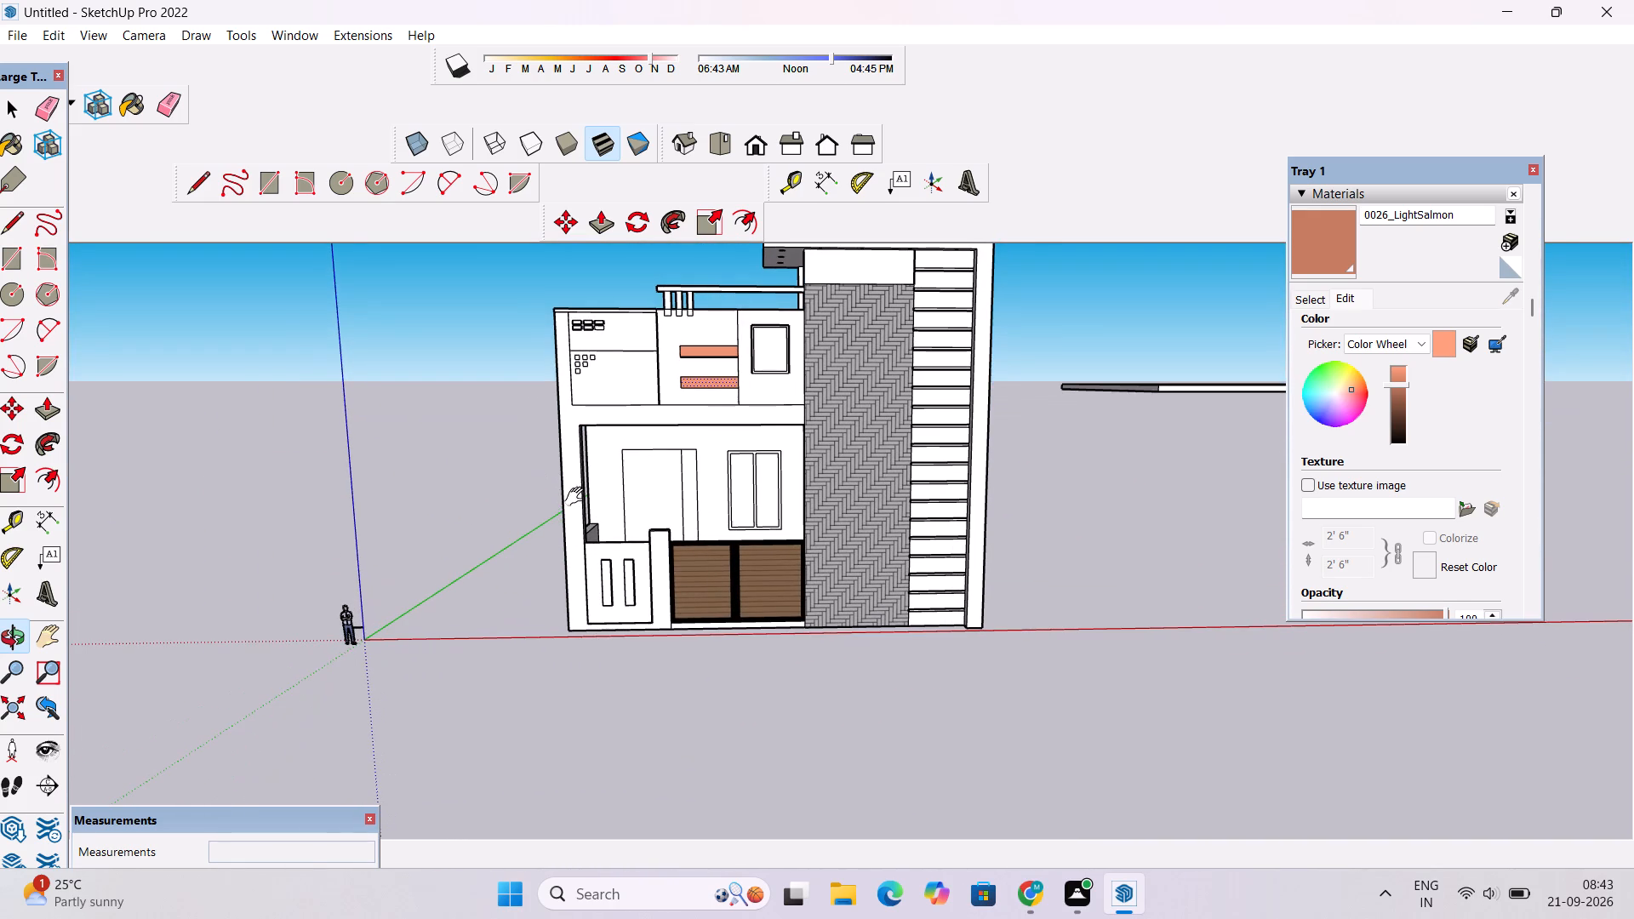
left_click_drag(578, 497, 528, 535, "shift")
scroll(528, 535, "down", 2)
left_click_drag(528, 535, 595, 332)
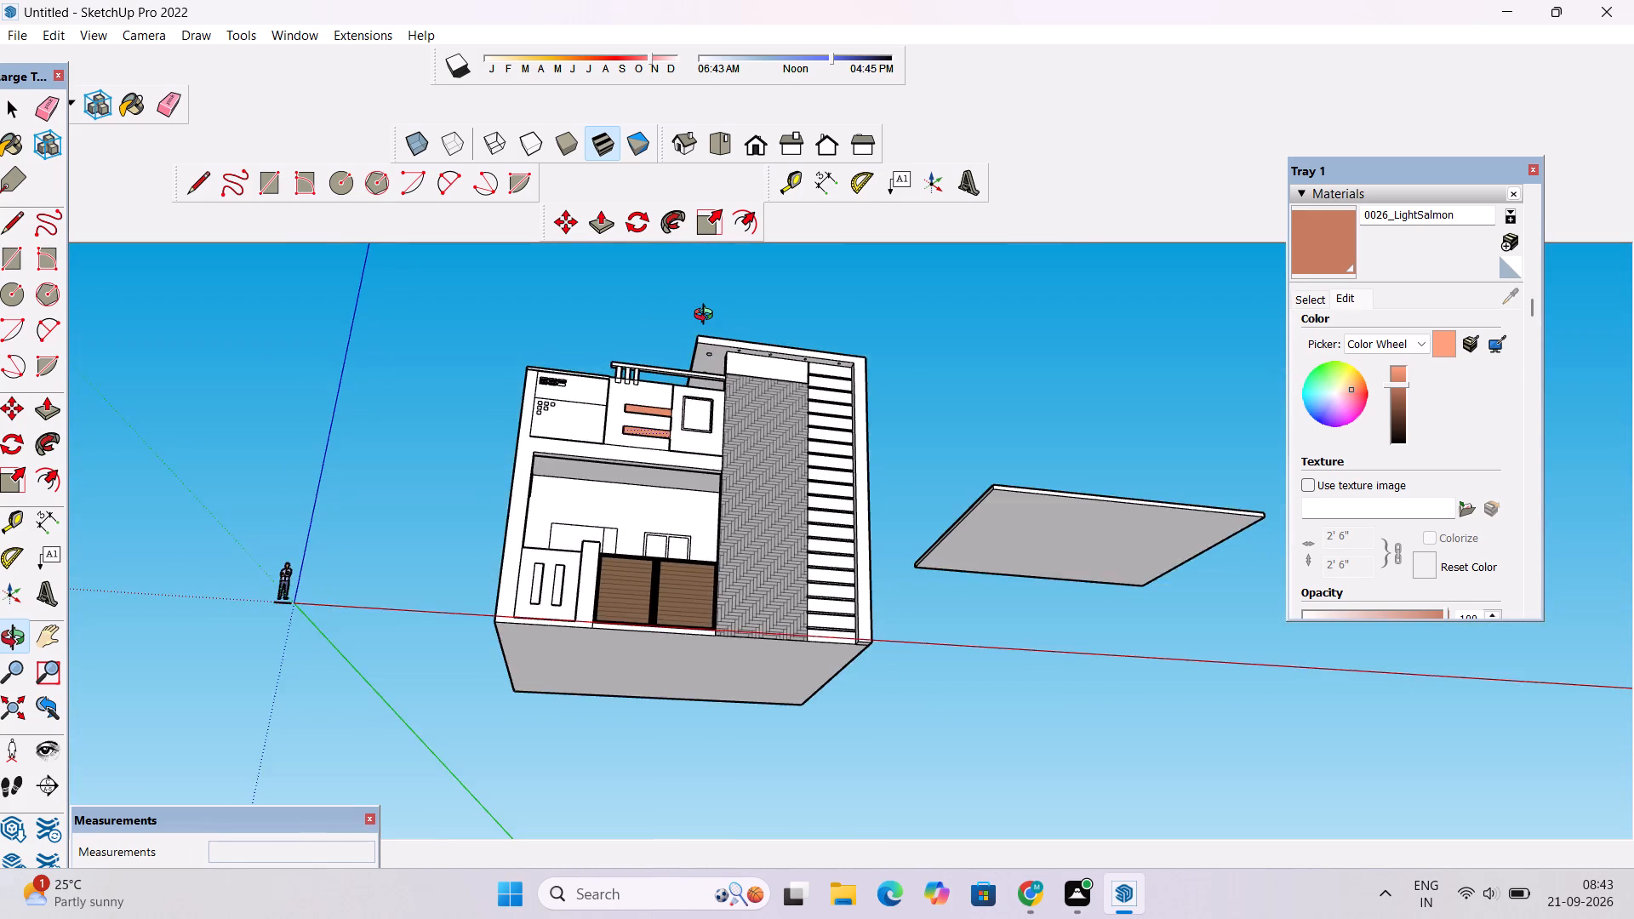
scroll(707, 317, "up", 3)
left_click_drag(724, 383, 710, 463)
left_click_drag(684, 534, 585, 413)
scroll(585, 413, "down", 3)
left_click_drag(585, 412, 550, 596)
scroll(552, 552, "up", 2)
left_click_drag(547, 552, 613, 550, "shift")
left_click_drag(734, 594, 637, 465)
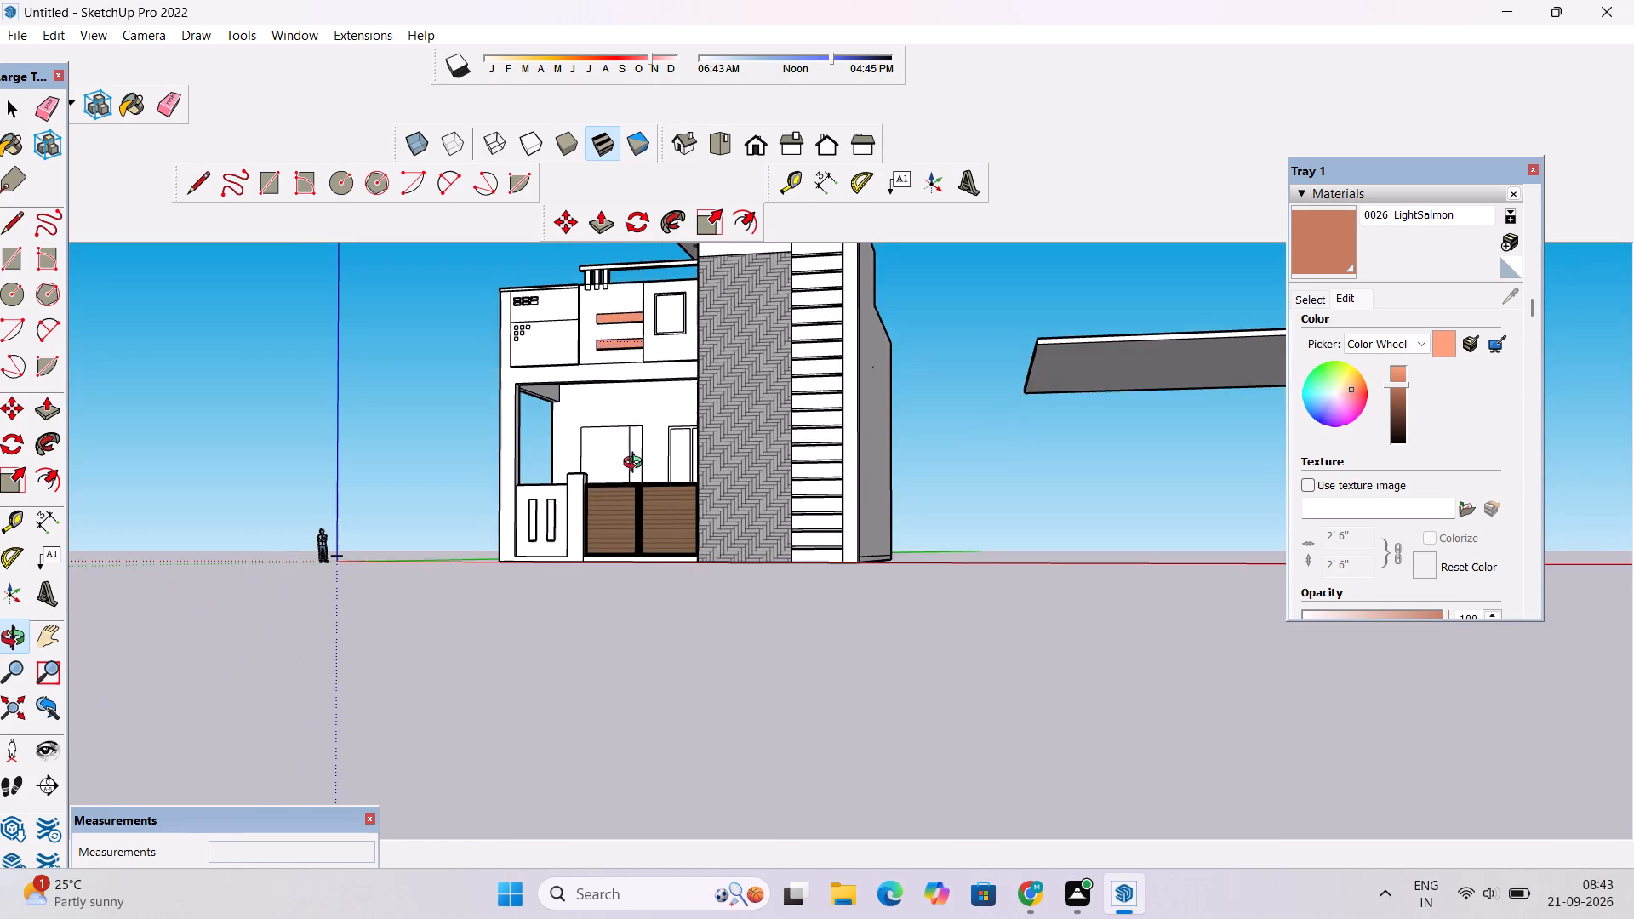
left_click_drag(612, 501, 731, 514)
left_click_drag(697, 512, 711, 570)
left_click_drag(597, 644, 613, 598, "shift")
scroll(573, 578, "up", 3)
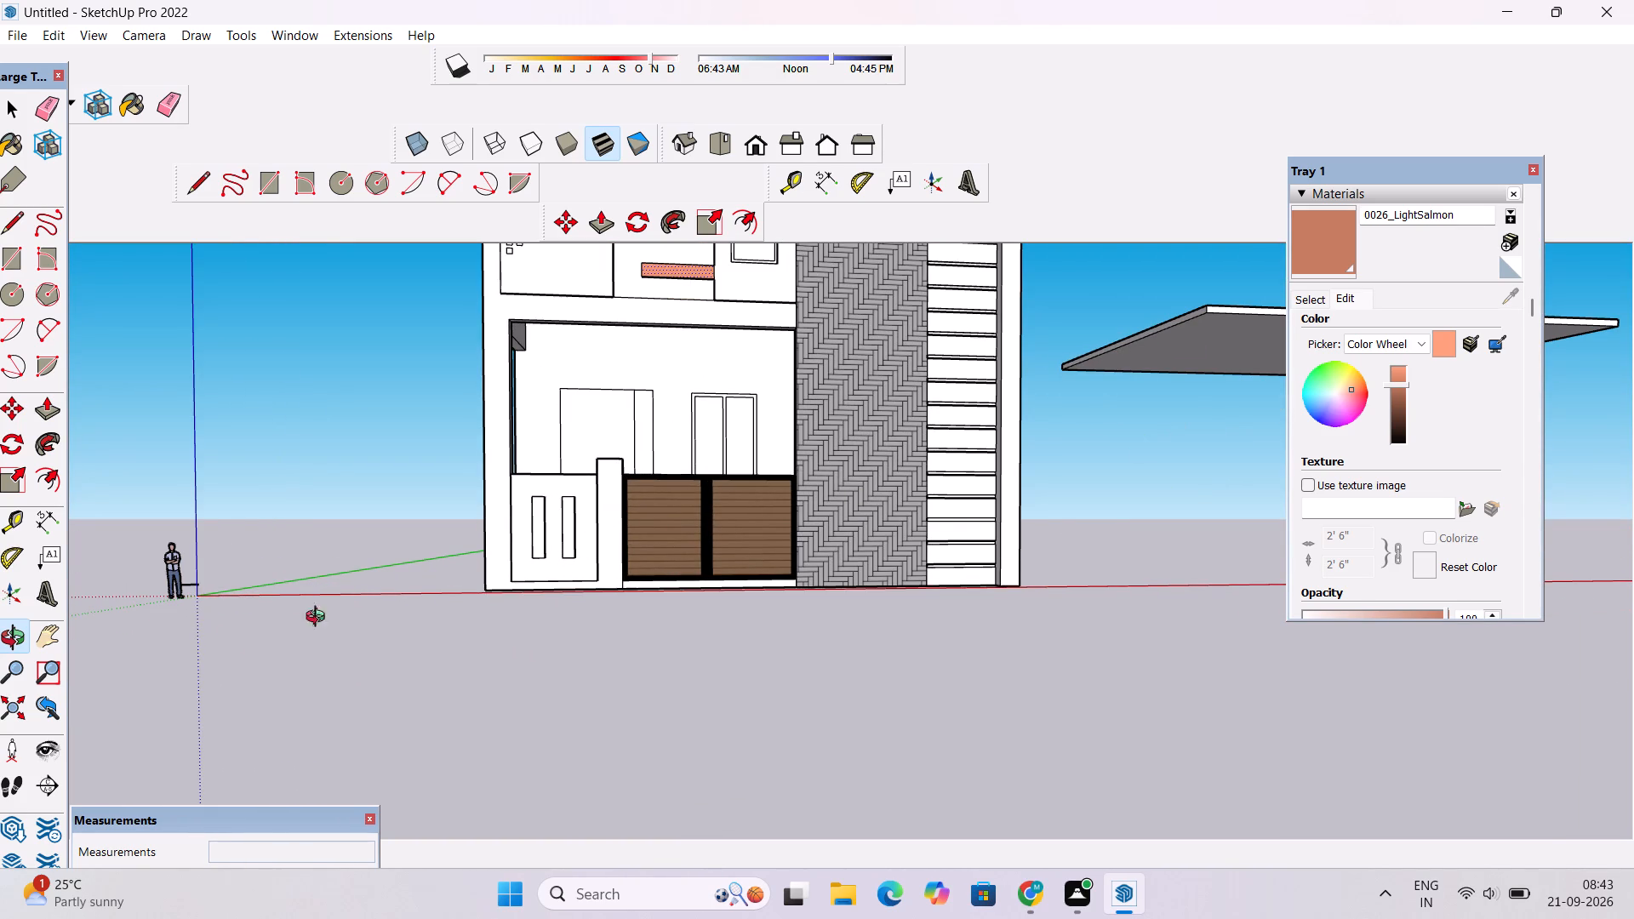
scroll(204, 674, "down", 6)
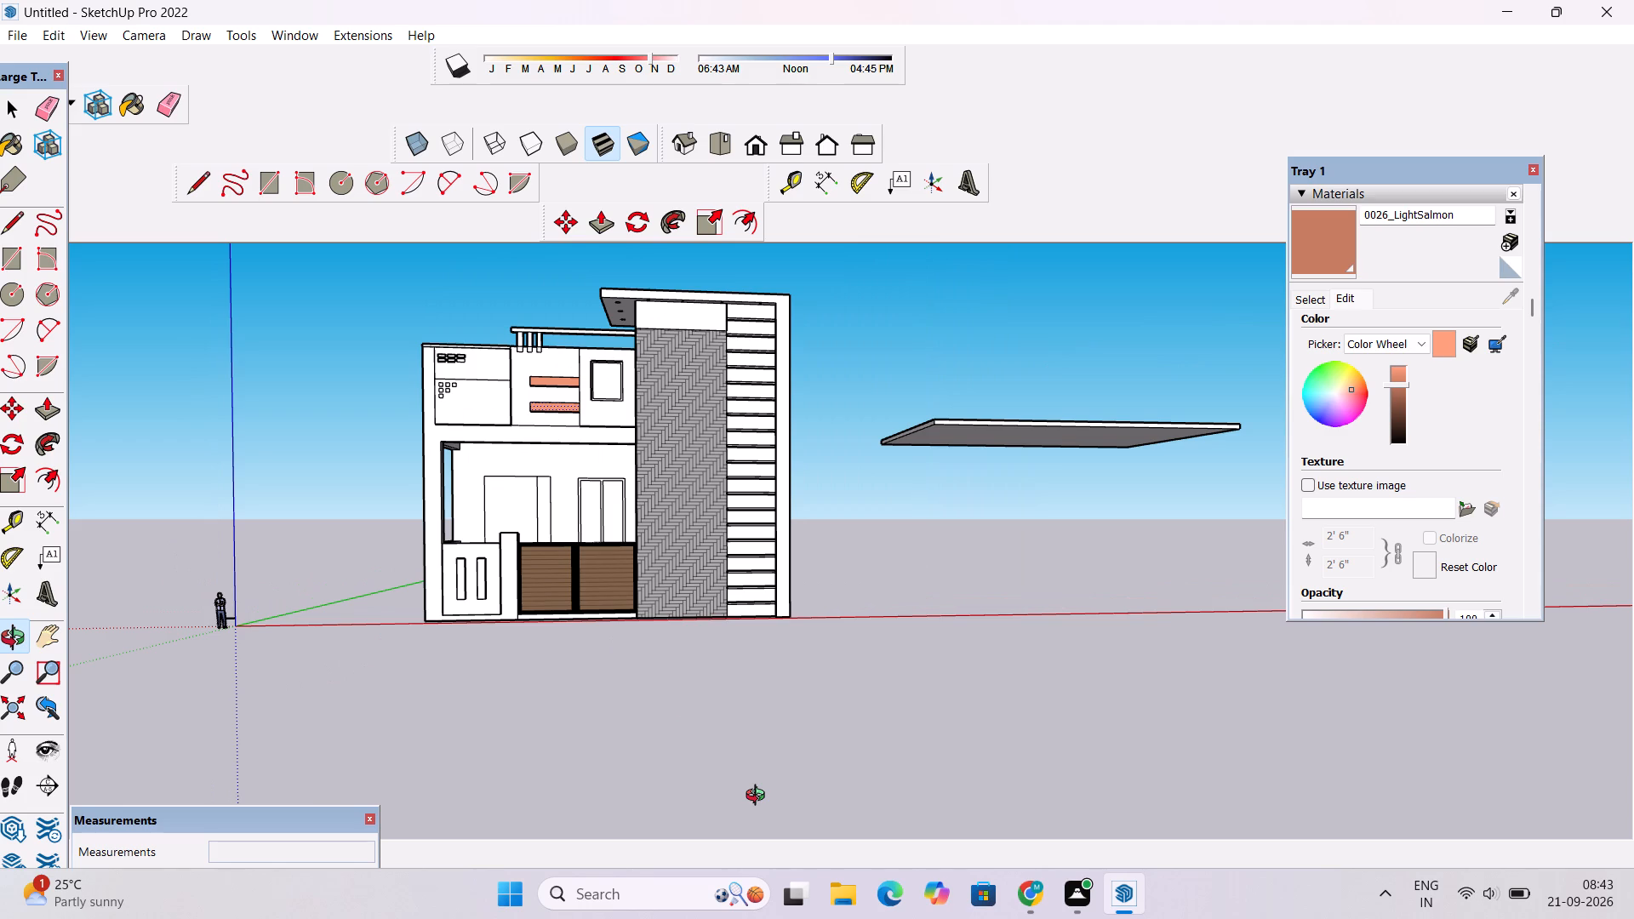
Paint the upper-floor wall panel around the salmon strips with 0012_Bisque from the Colors-Named collection.
key("space")
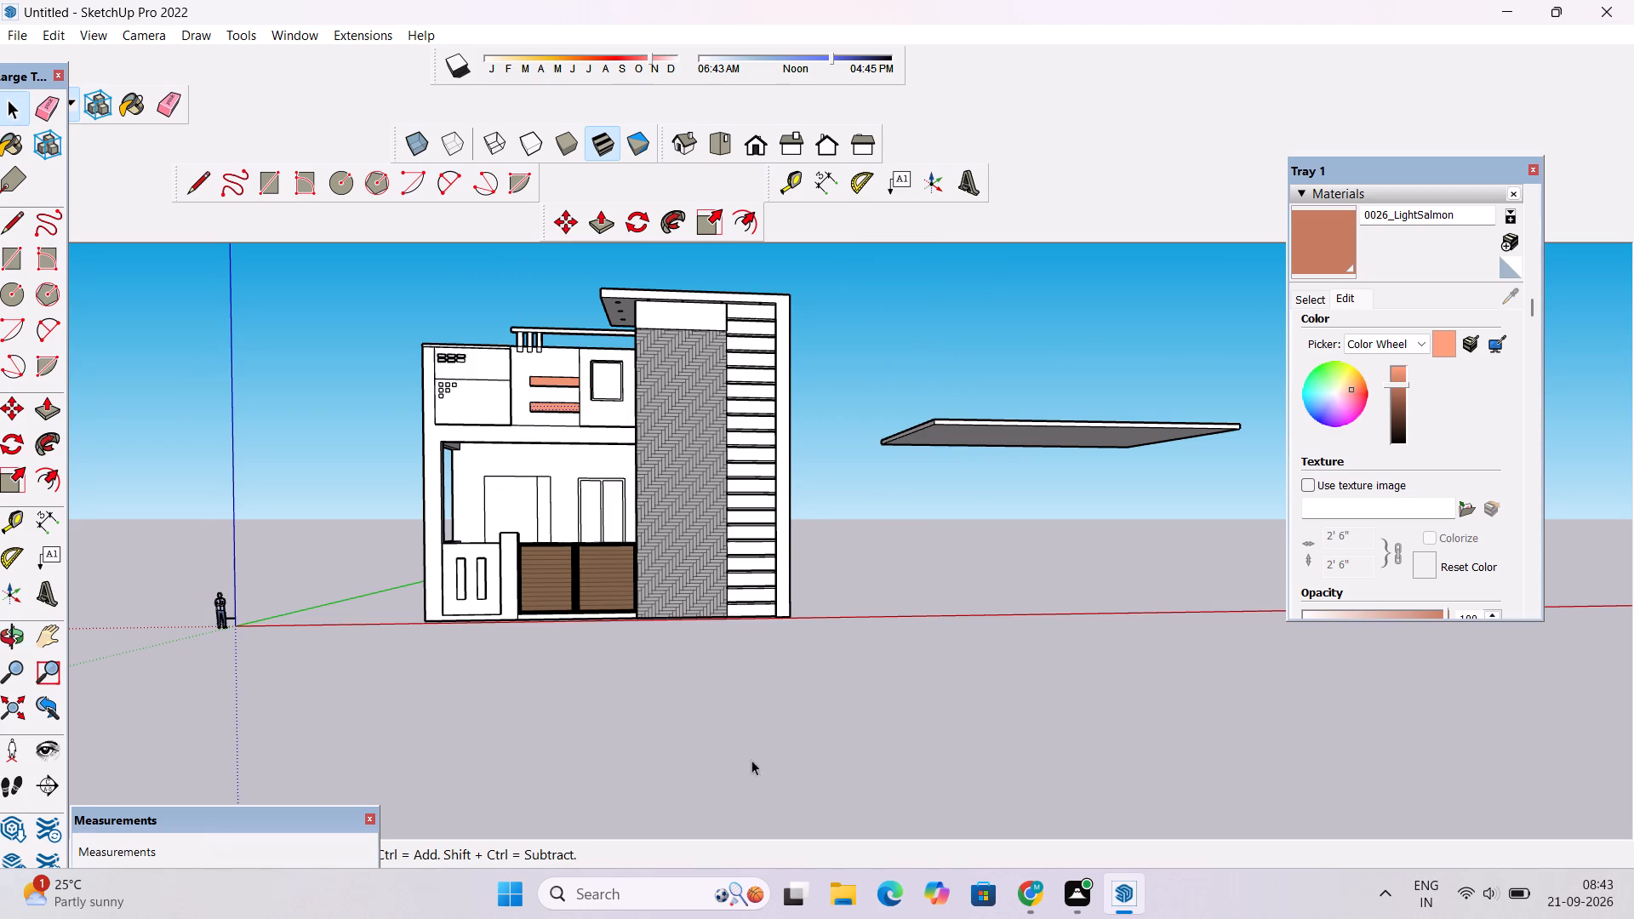
left_click(1315, 300)
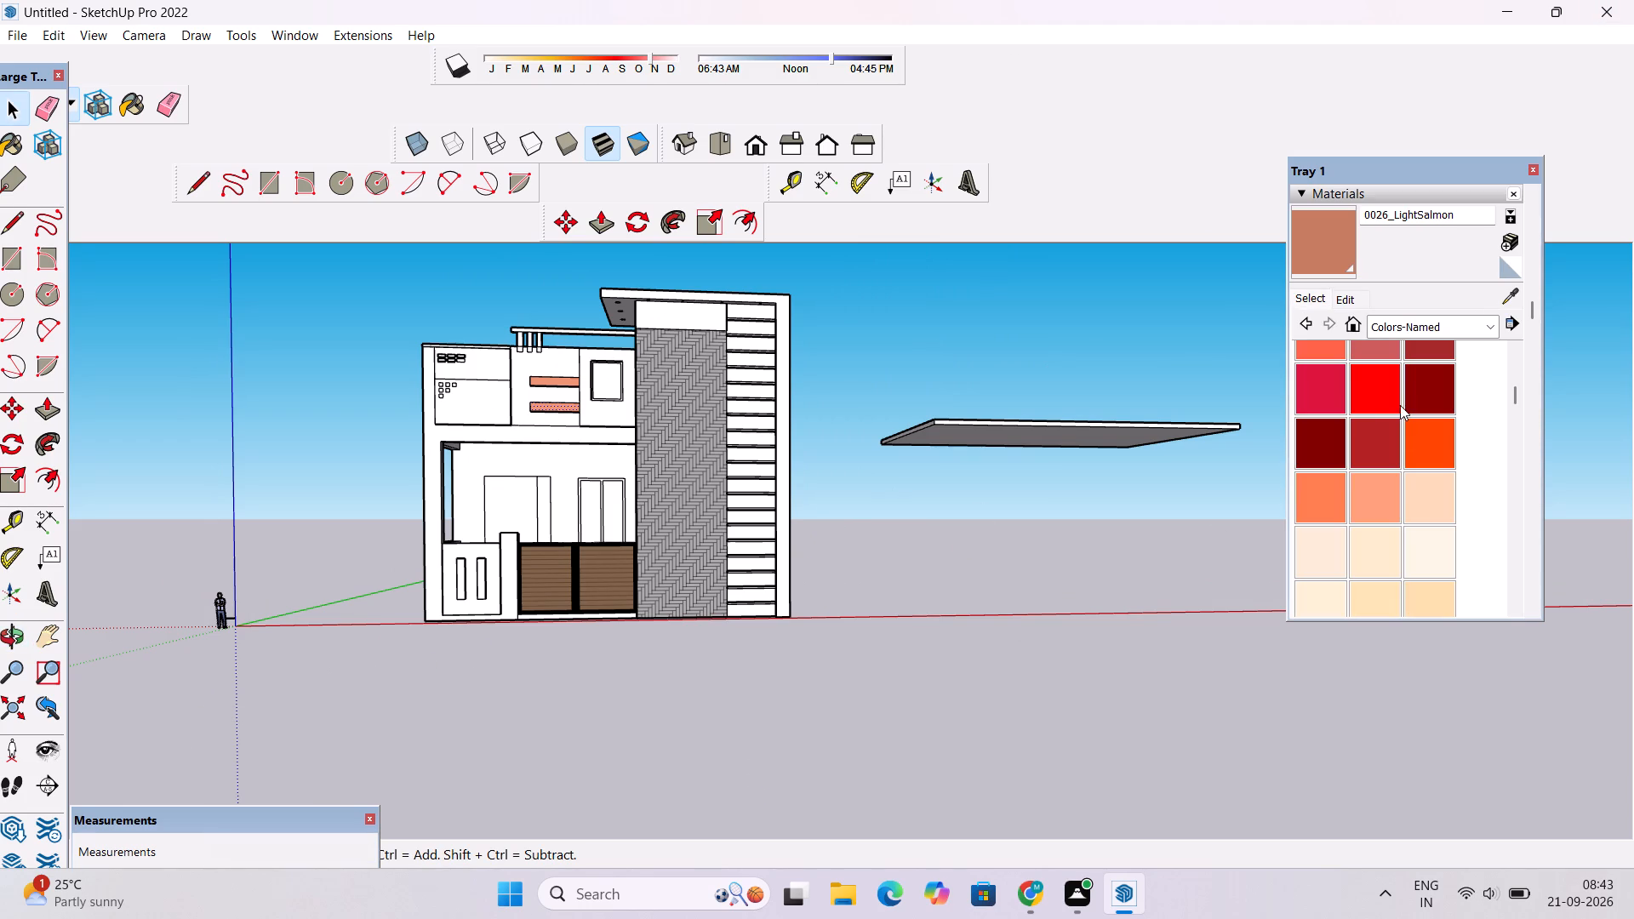
scroll(1411, 479, "up", 2)
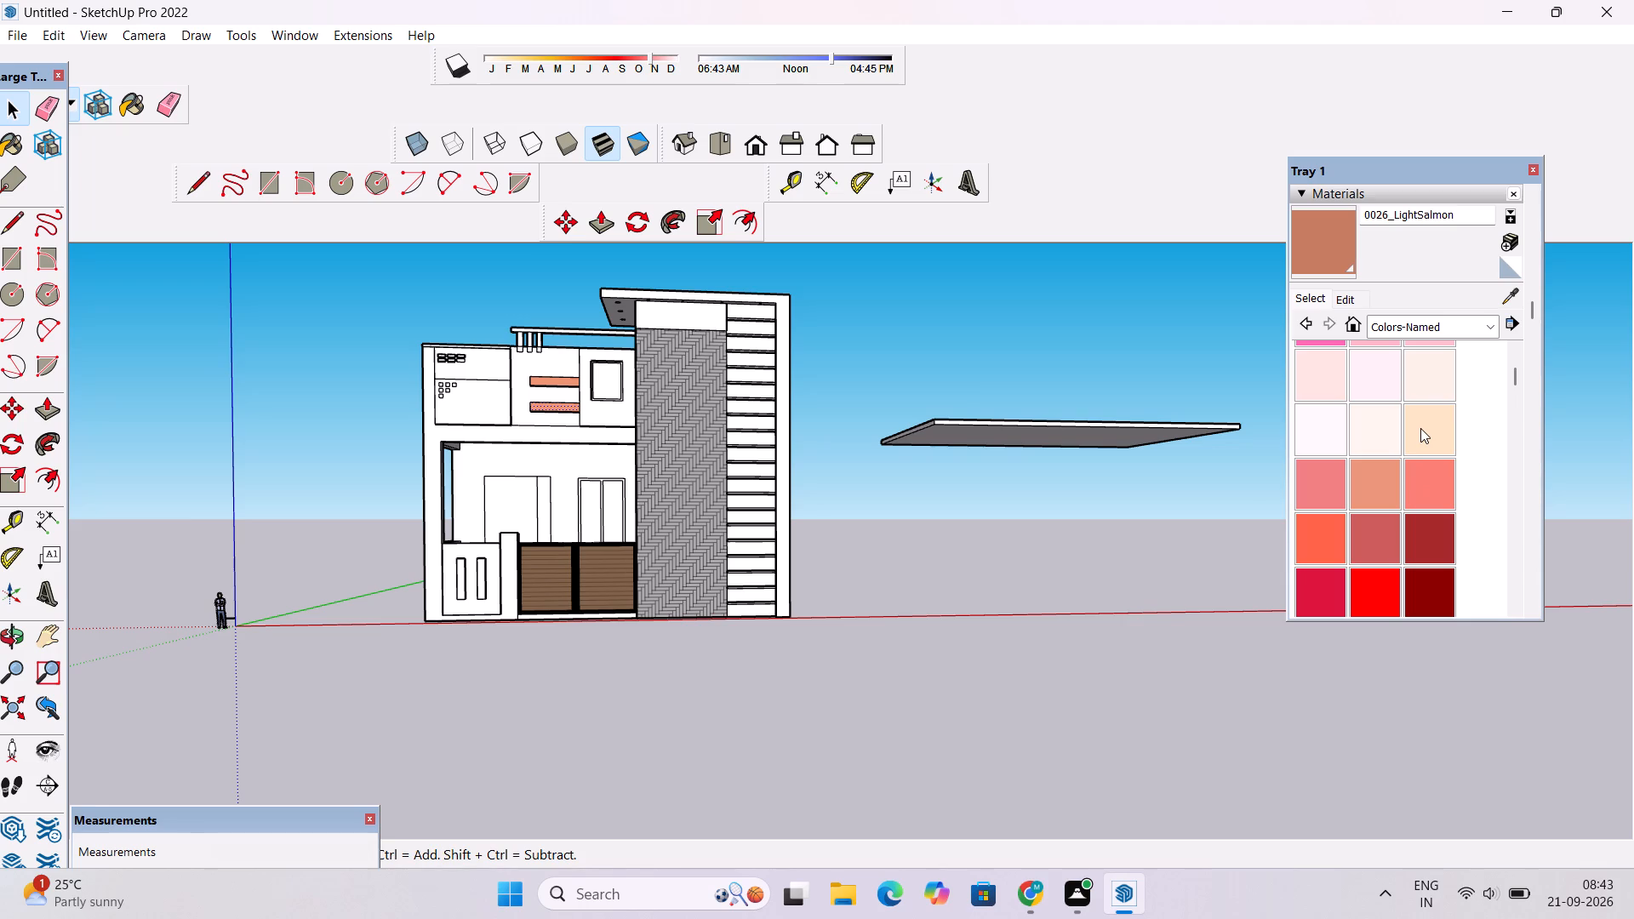
left_click(1420, 428)
scroll(574, 464, "up", 8)
left_click(448, 299)
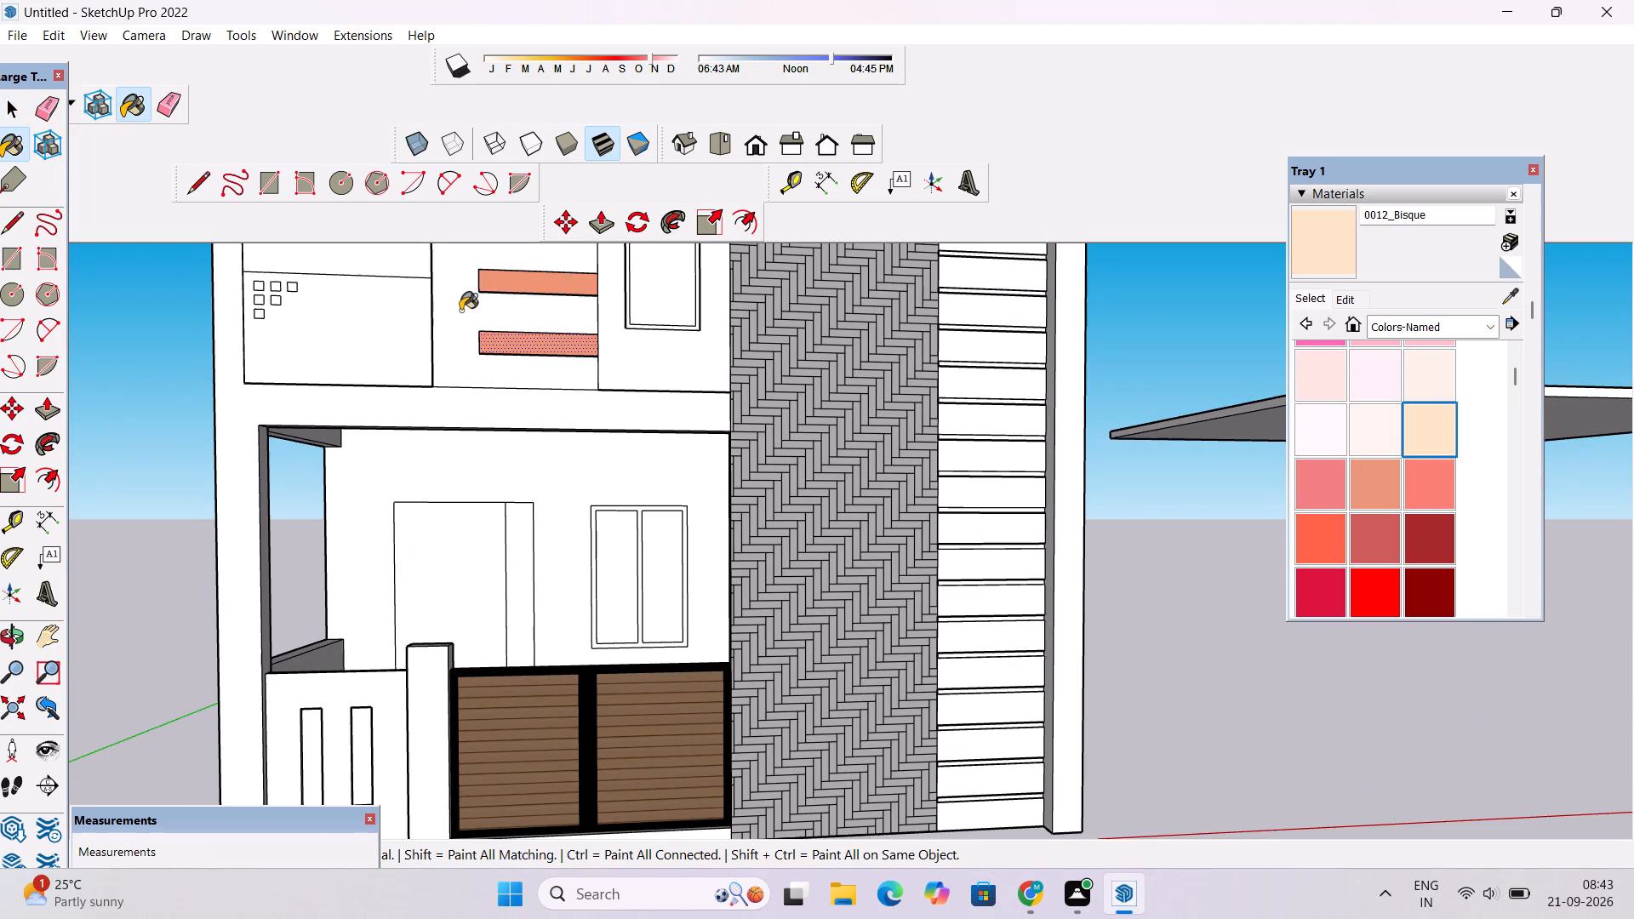
scroll(470, 387, "down", 6)
Darken the 0012_Bisque material slightly.
left_click(1337, 298)
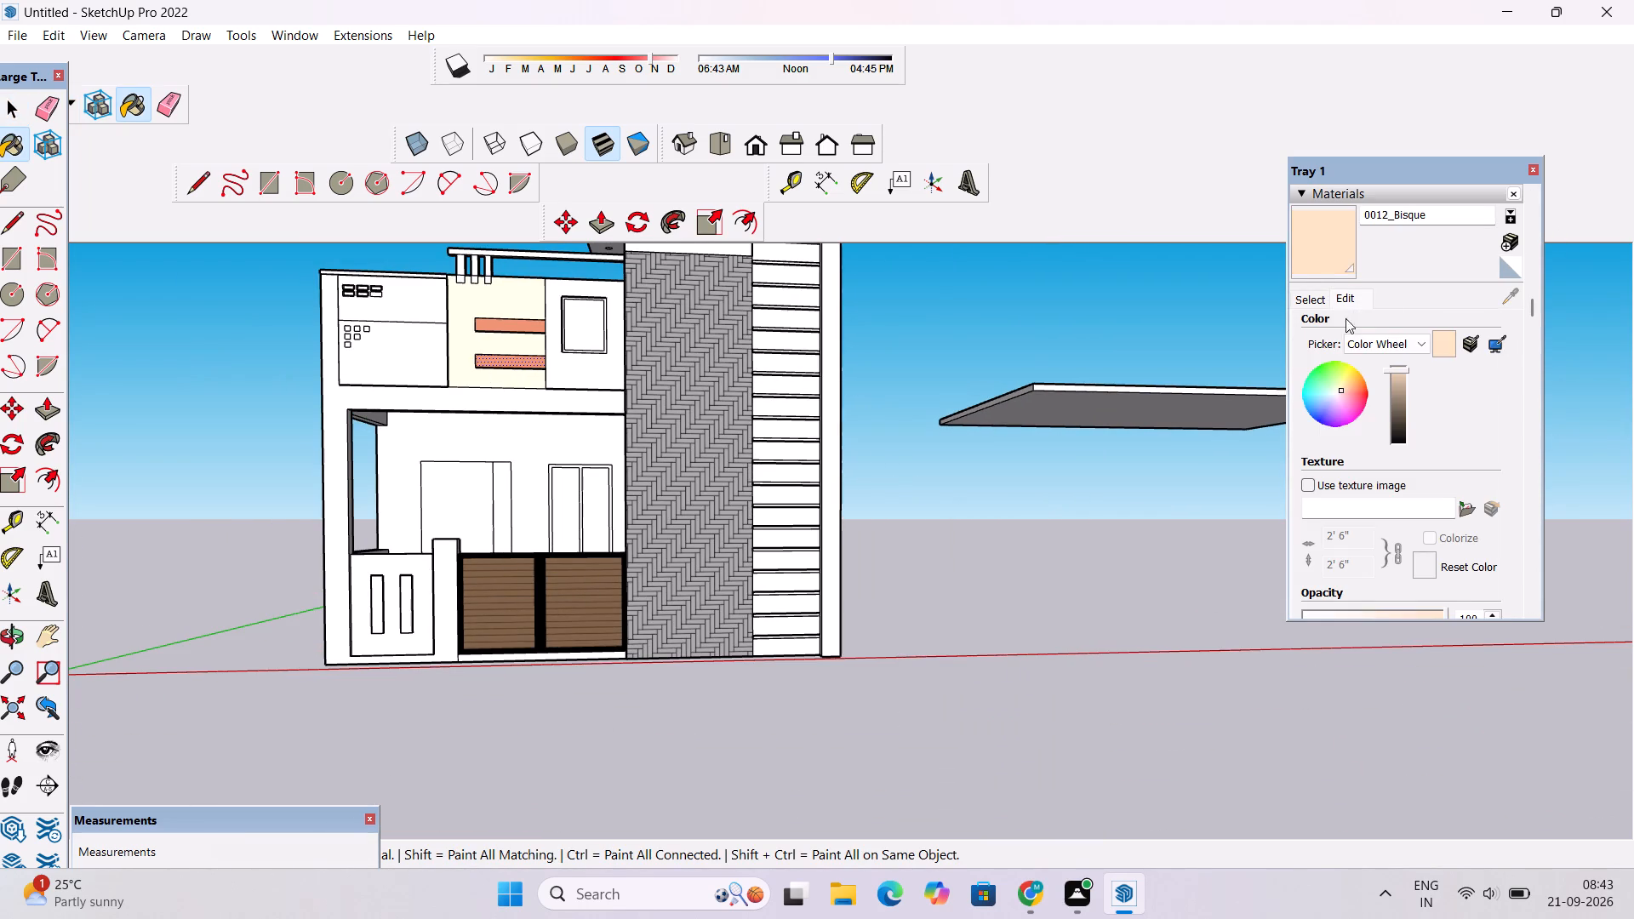
left_click(1391, 383)
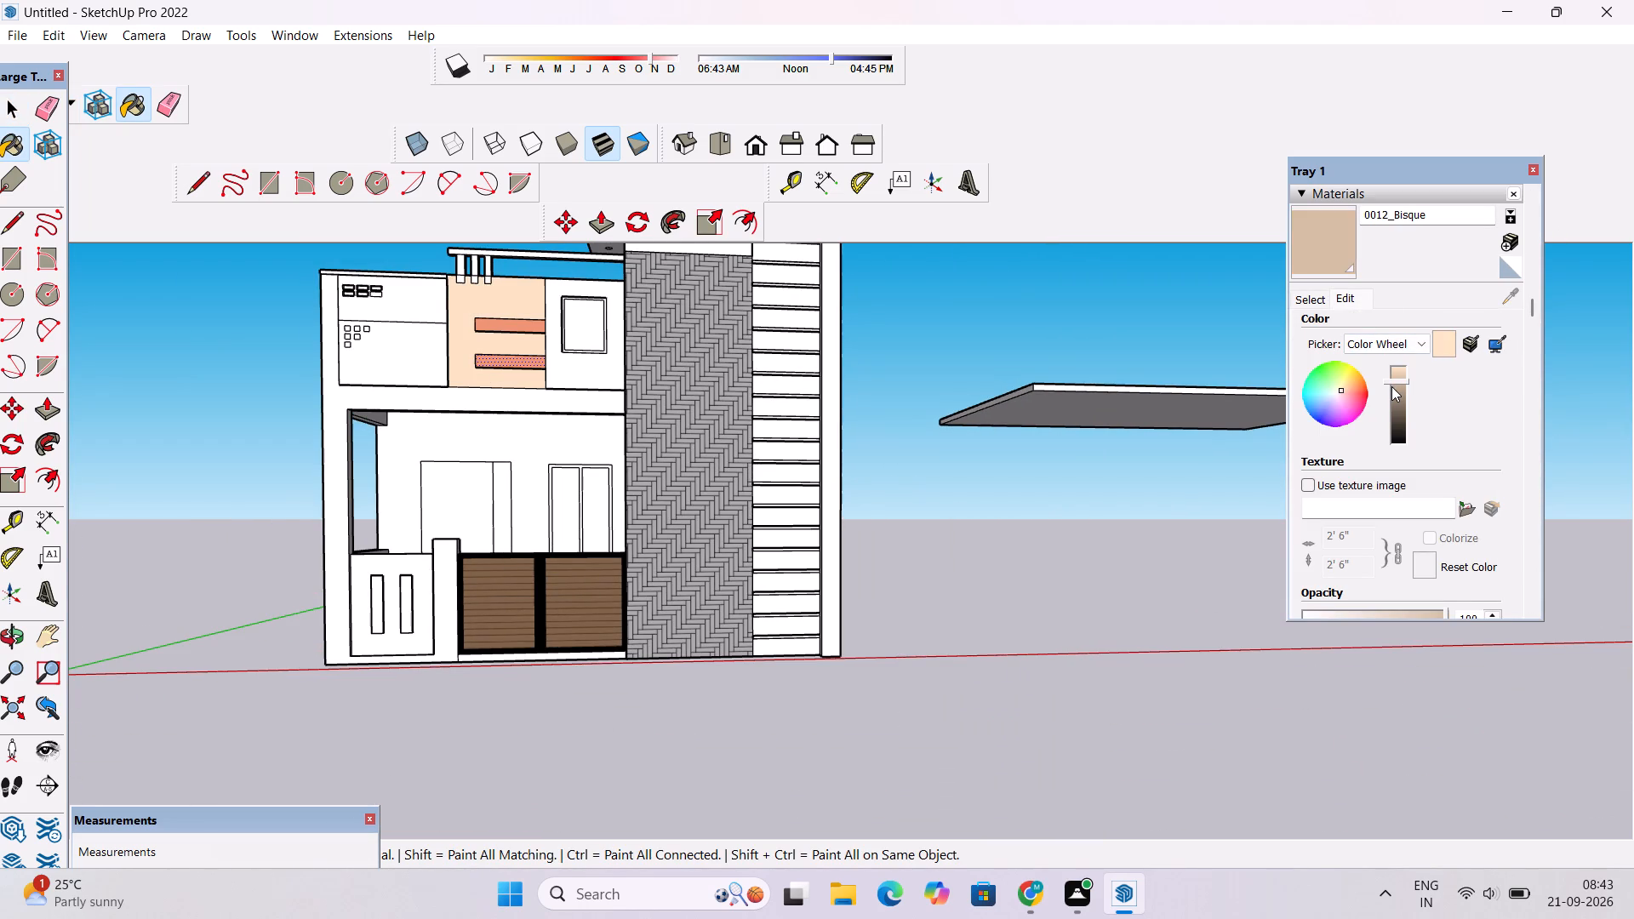
Examine the facade with its painted upper-floor panel from several angles.
key("o")
scroll(875, 448, "down", 4)
key("space")
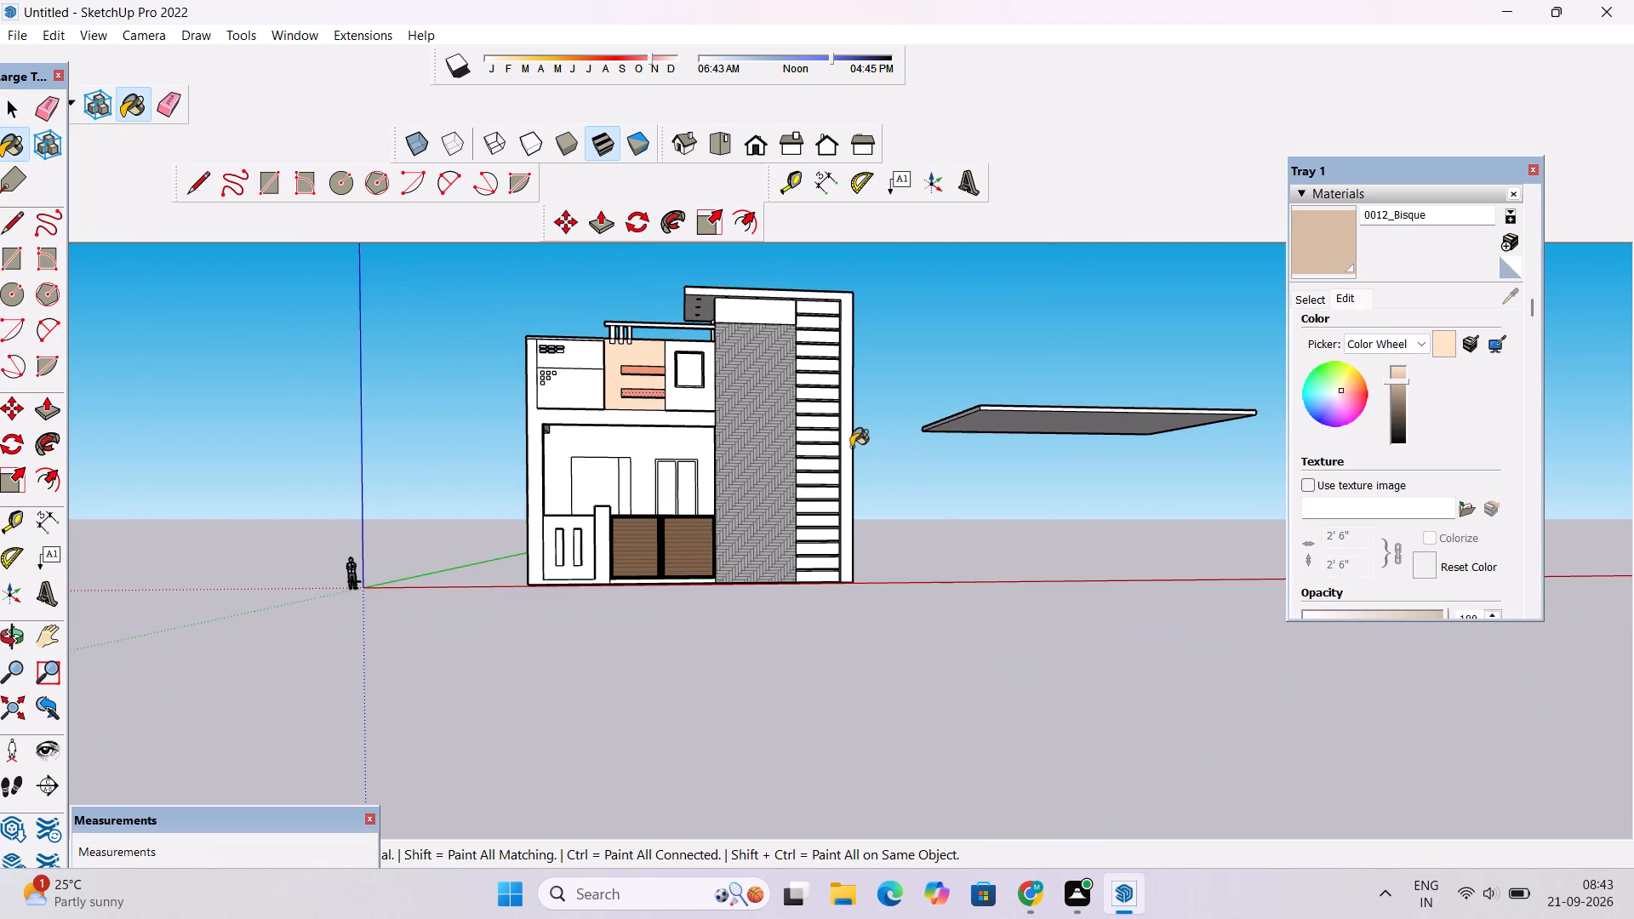
left_click(6, 634)
left_click_drag(534, 367, 430, 458)
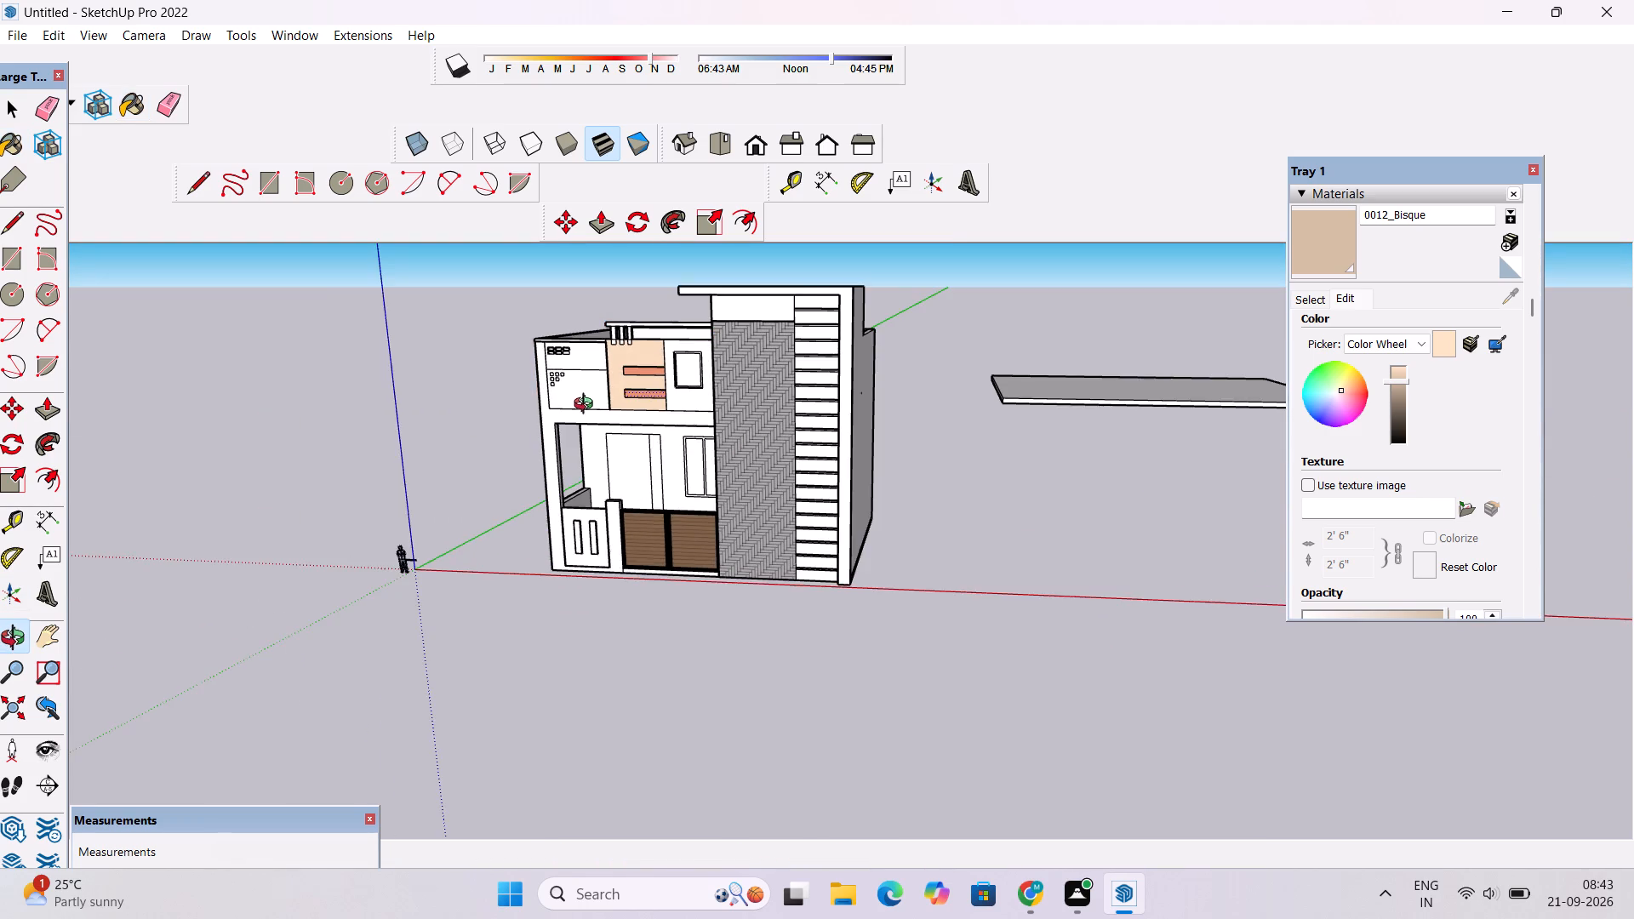
scroll(593, 403, "up", 3)
left_click_drag(591, 405, 689, 408, "shift")
scroll(689, 408, "down", 3)
left_click_drag(689, 419, 777, 392)
scroll(781, 381, "up", 2)
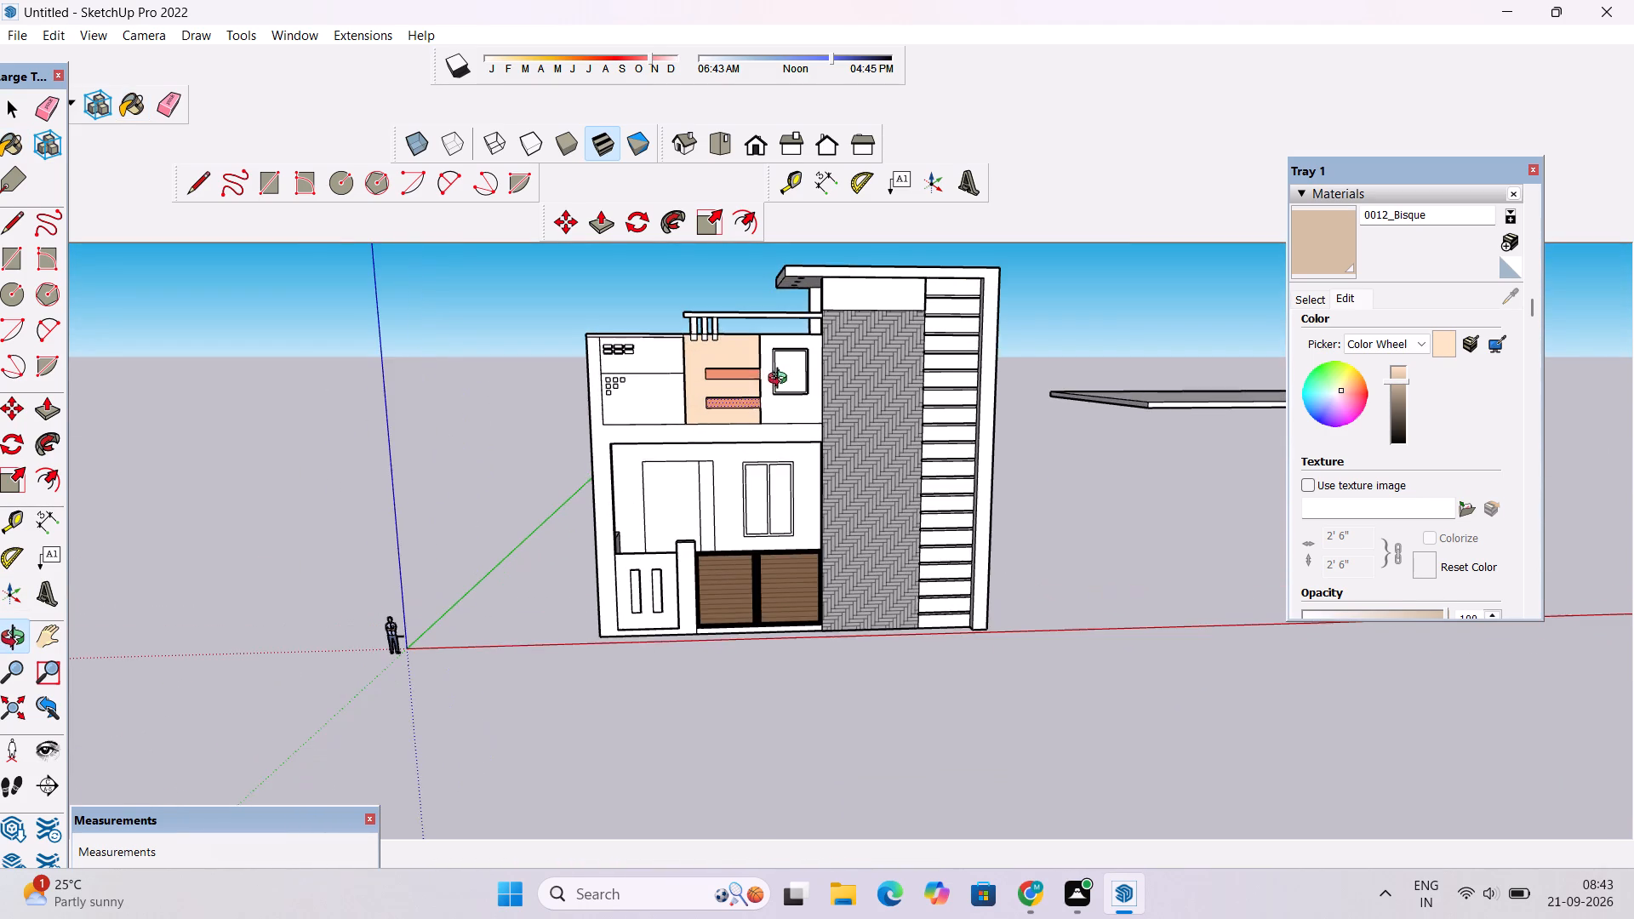
left_click(788, 380)
left_click_drag(787, 366, 740, 383, "shift")
left_click_drag(783, 417, 740, 407)
left_click_drag(738, 401, 765, 443, "shift")
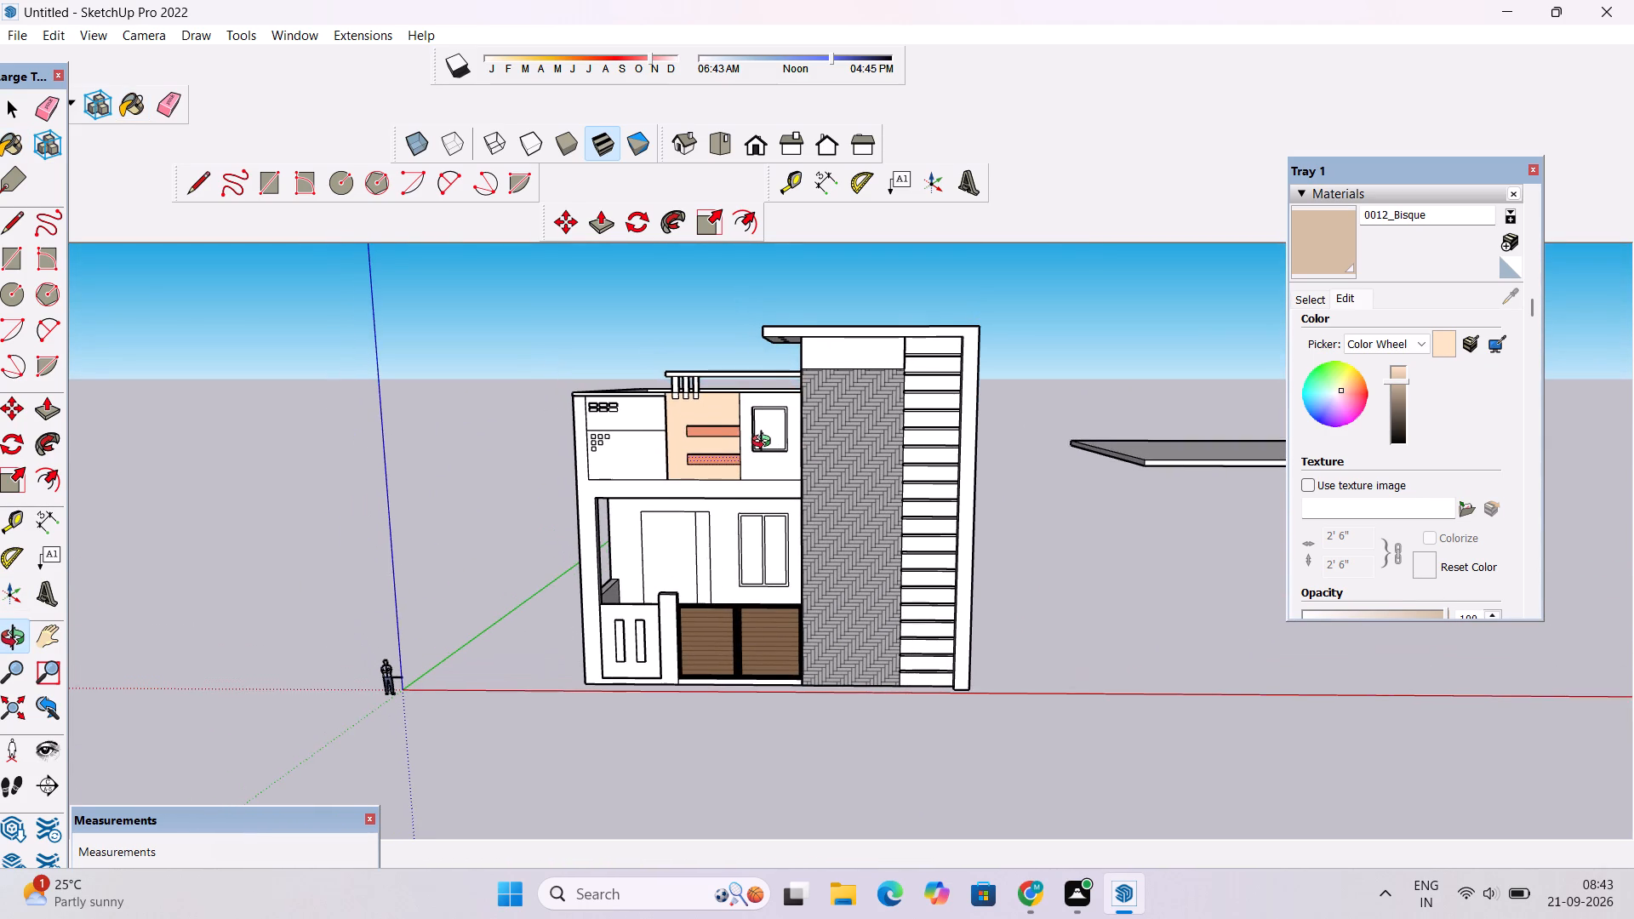
Paint the blank band above the herringbone cladding and the tower's outer front frame with 0012_Bisque.
key("space")
left_click(1311, 238)
scroll(826, 369, "up", 5)
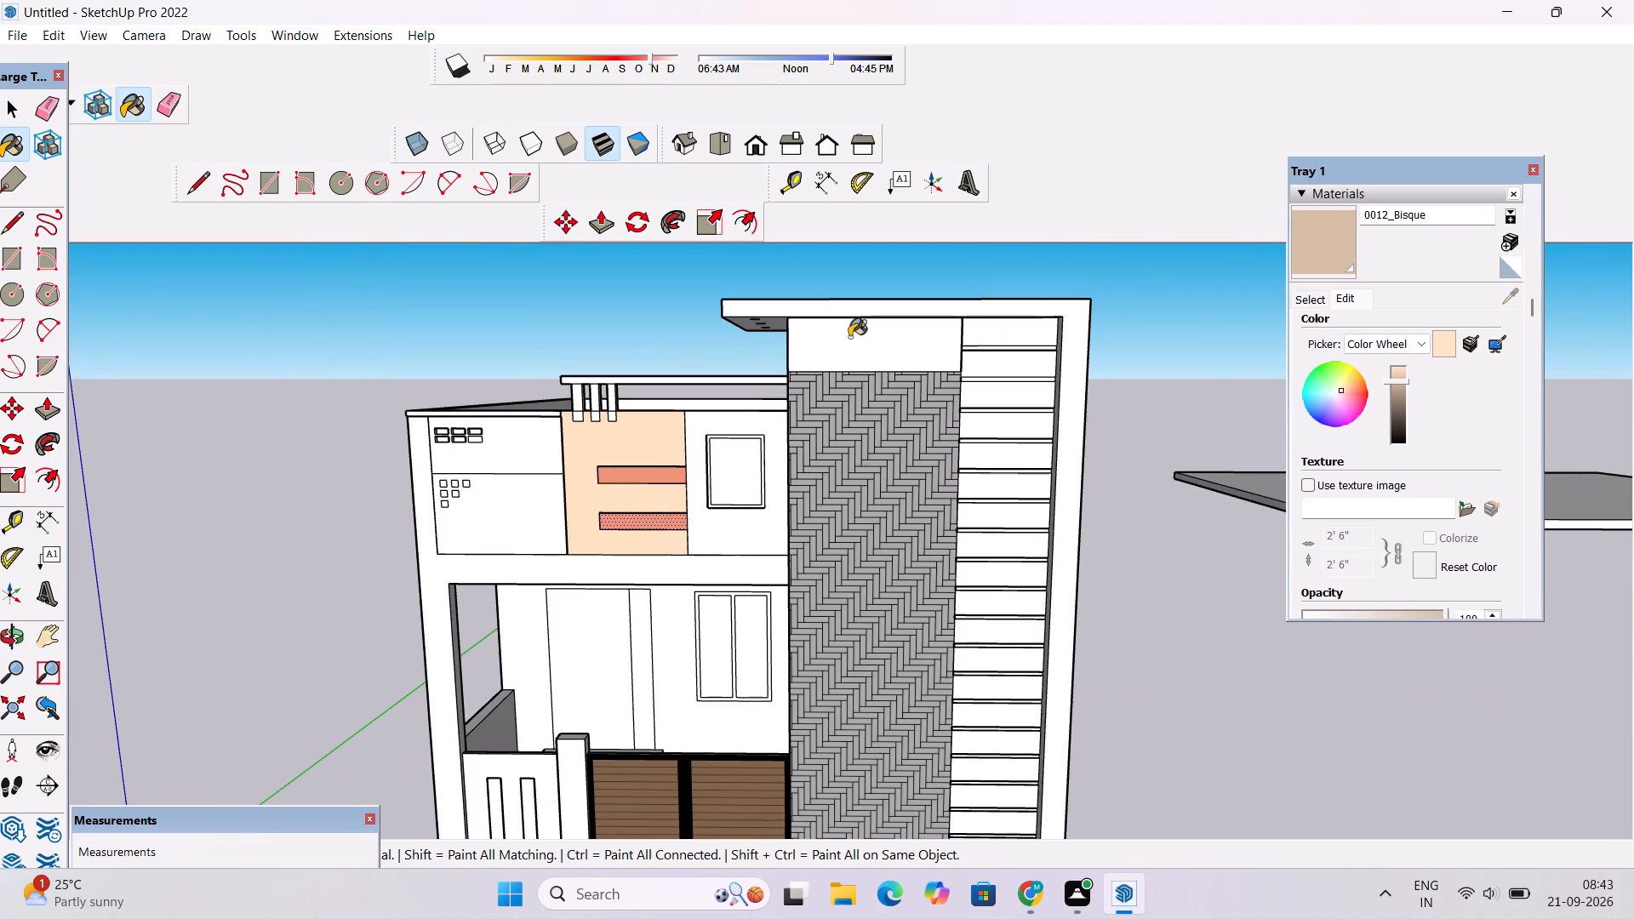
left_click(849, 337)
scroll(849, 337, "up", 8)
scroll(748, 328, "down", 3)
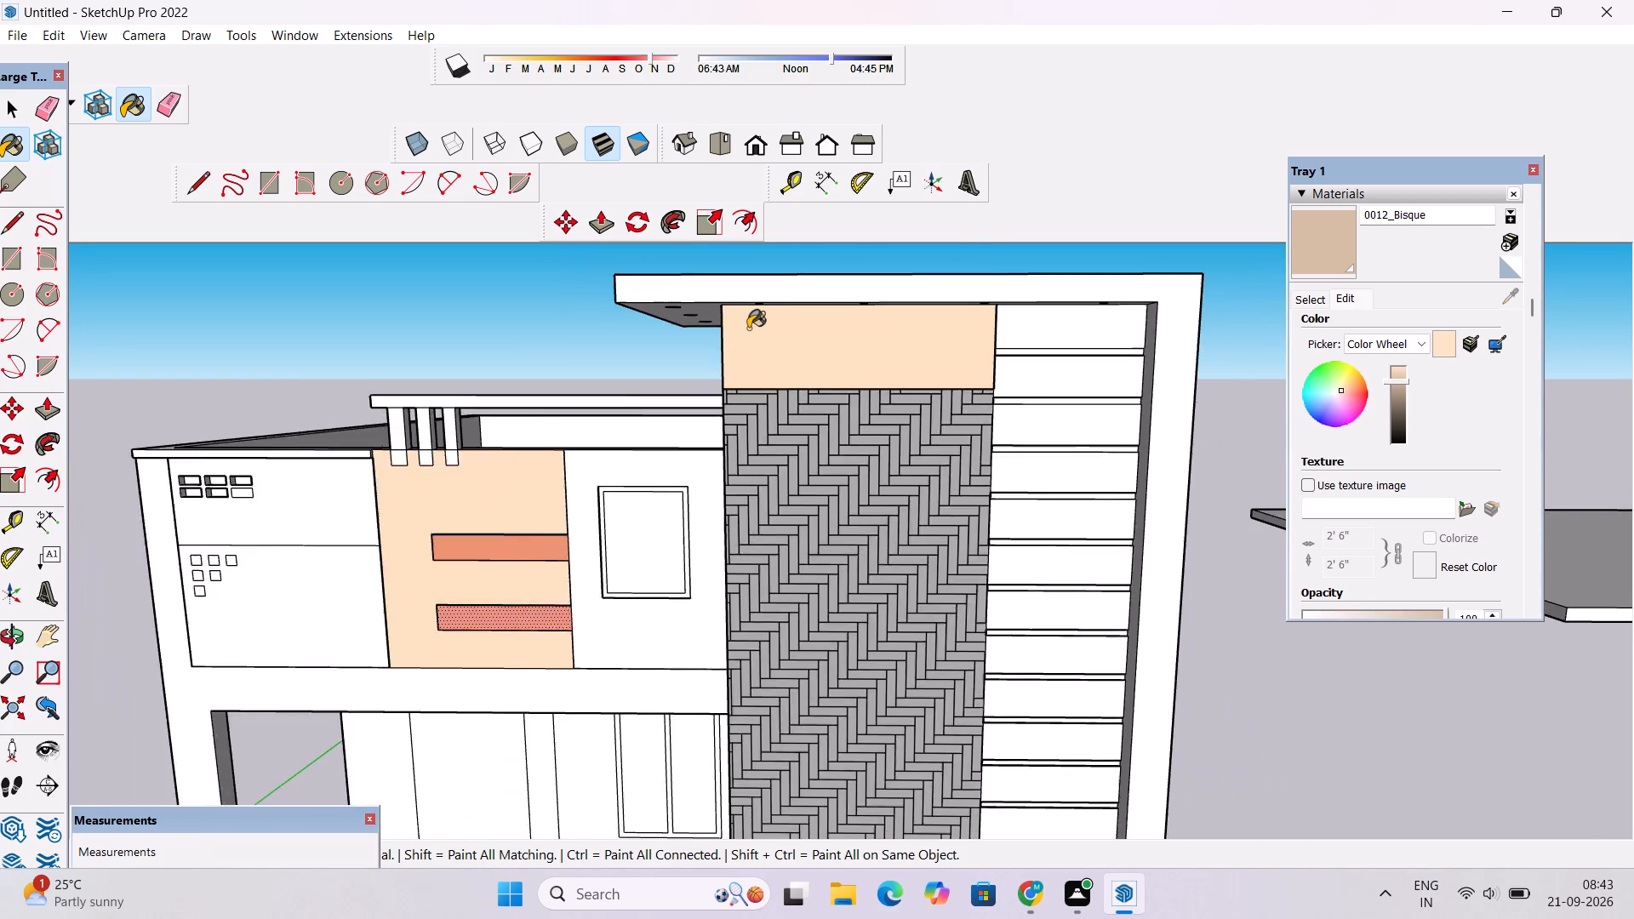
scroll(748, 328, "down", 10)
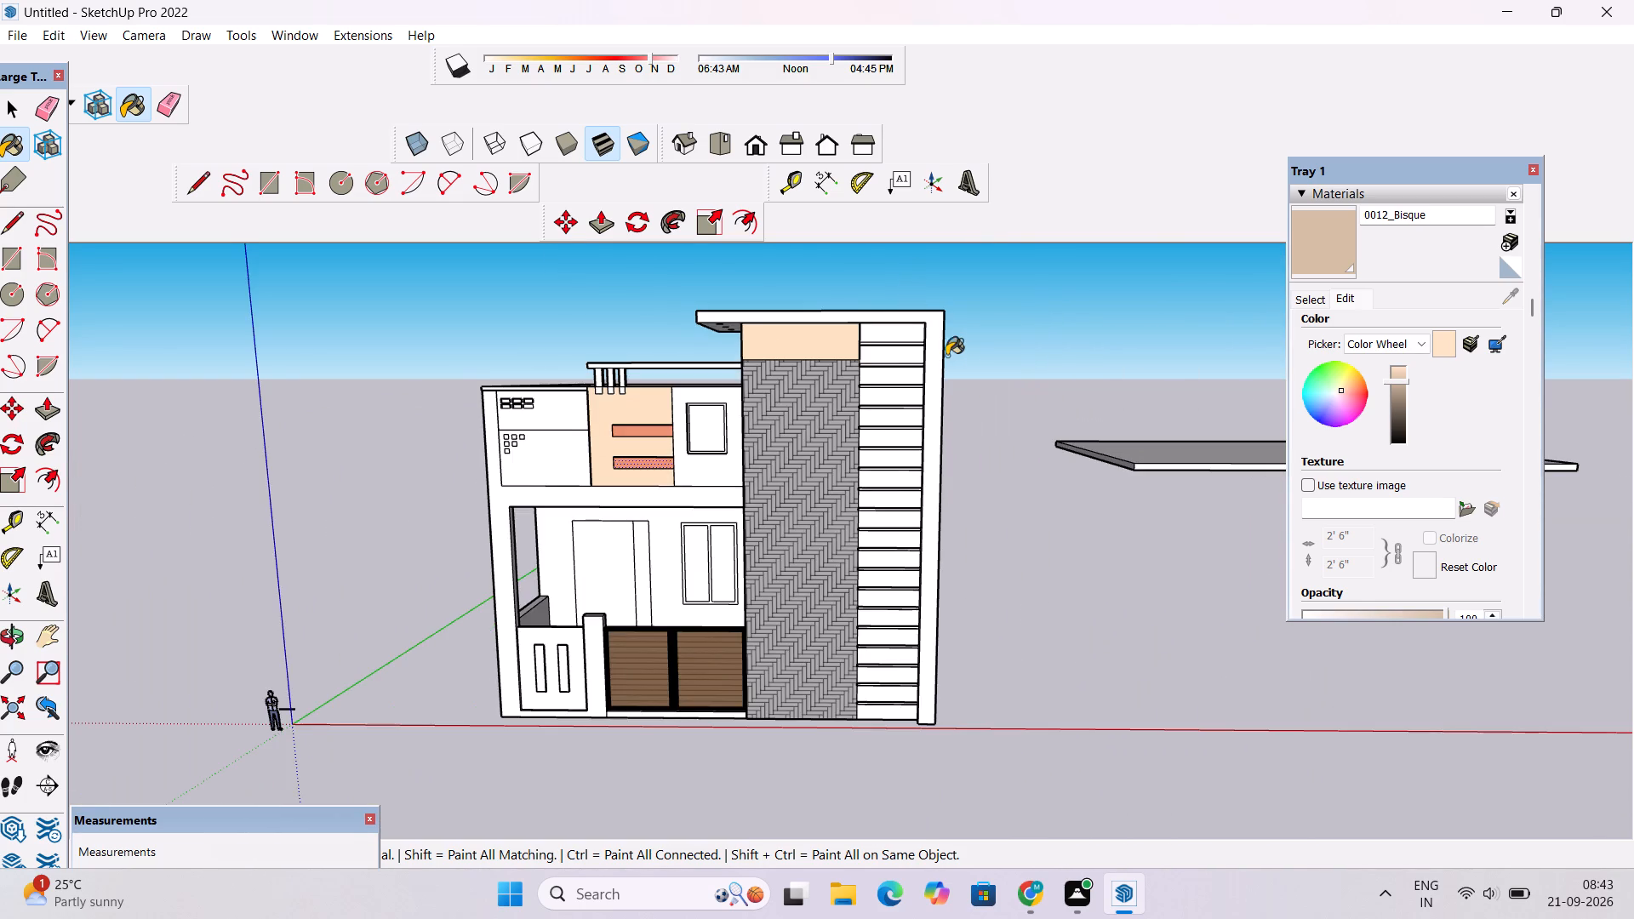
scroll(950, 357, "up", 4)
left_click(928, 317)
Paint the inner side of the tower's vertical frame and the underside of its roof slab with 0012_Bisque.
key("o")
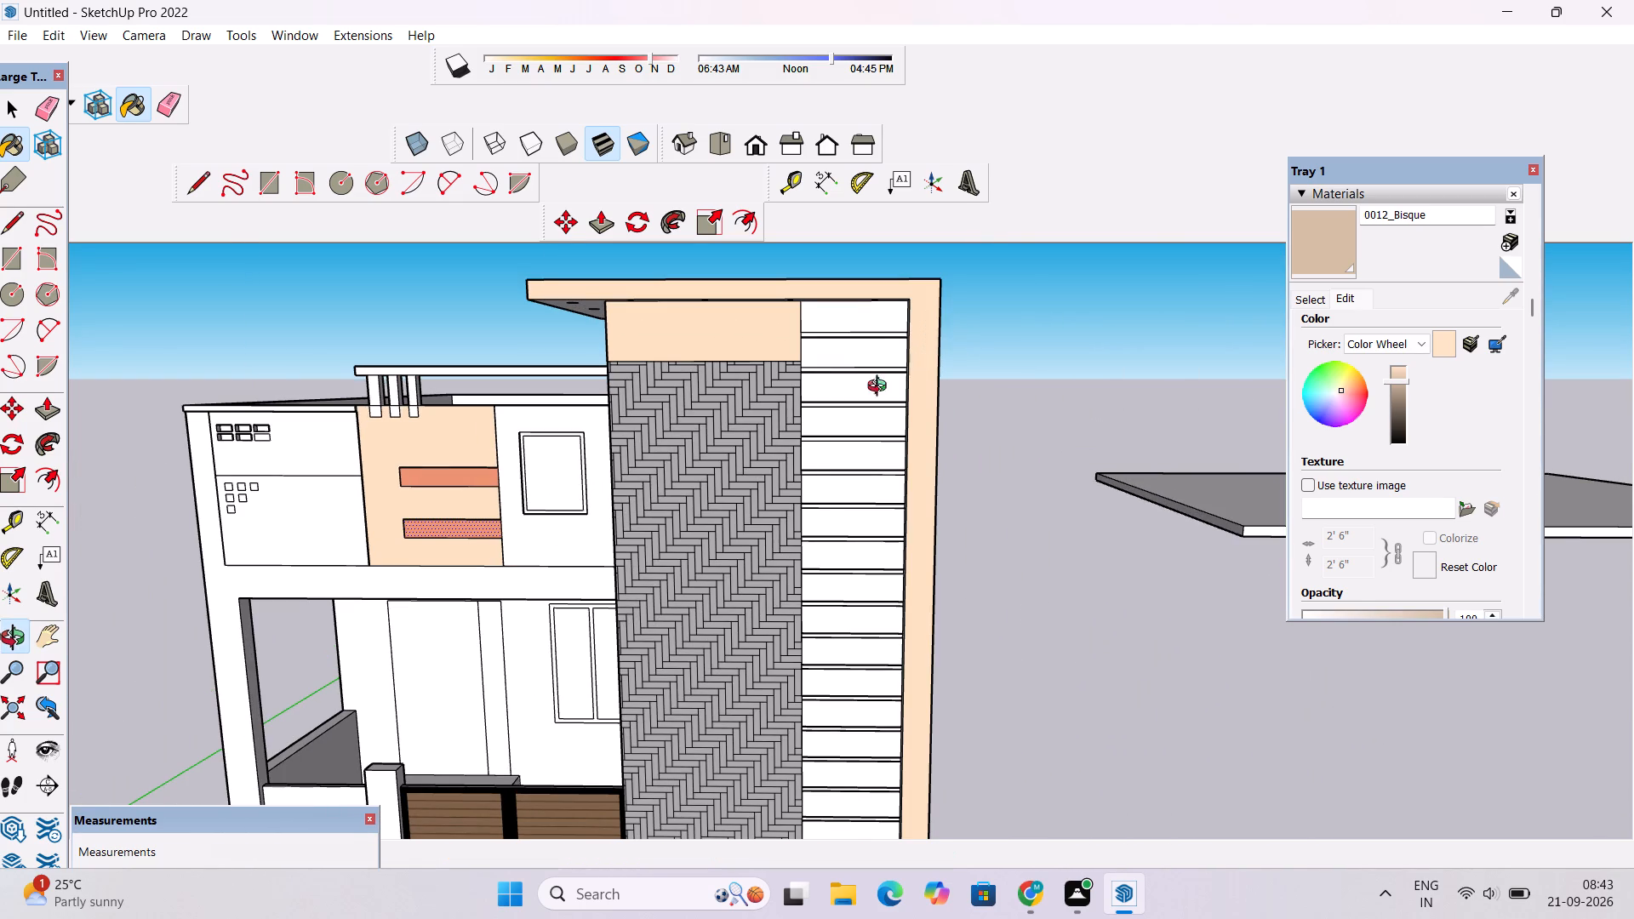
left_click_drag(765, 425, 969, 276)
left_click(1305, 236)
scroll(868, 414, "up", 2)
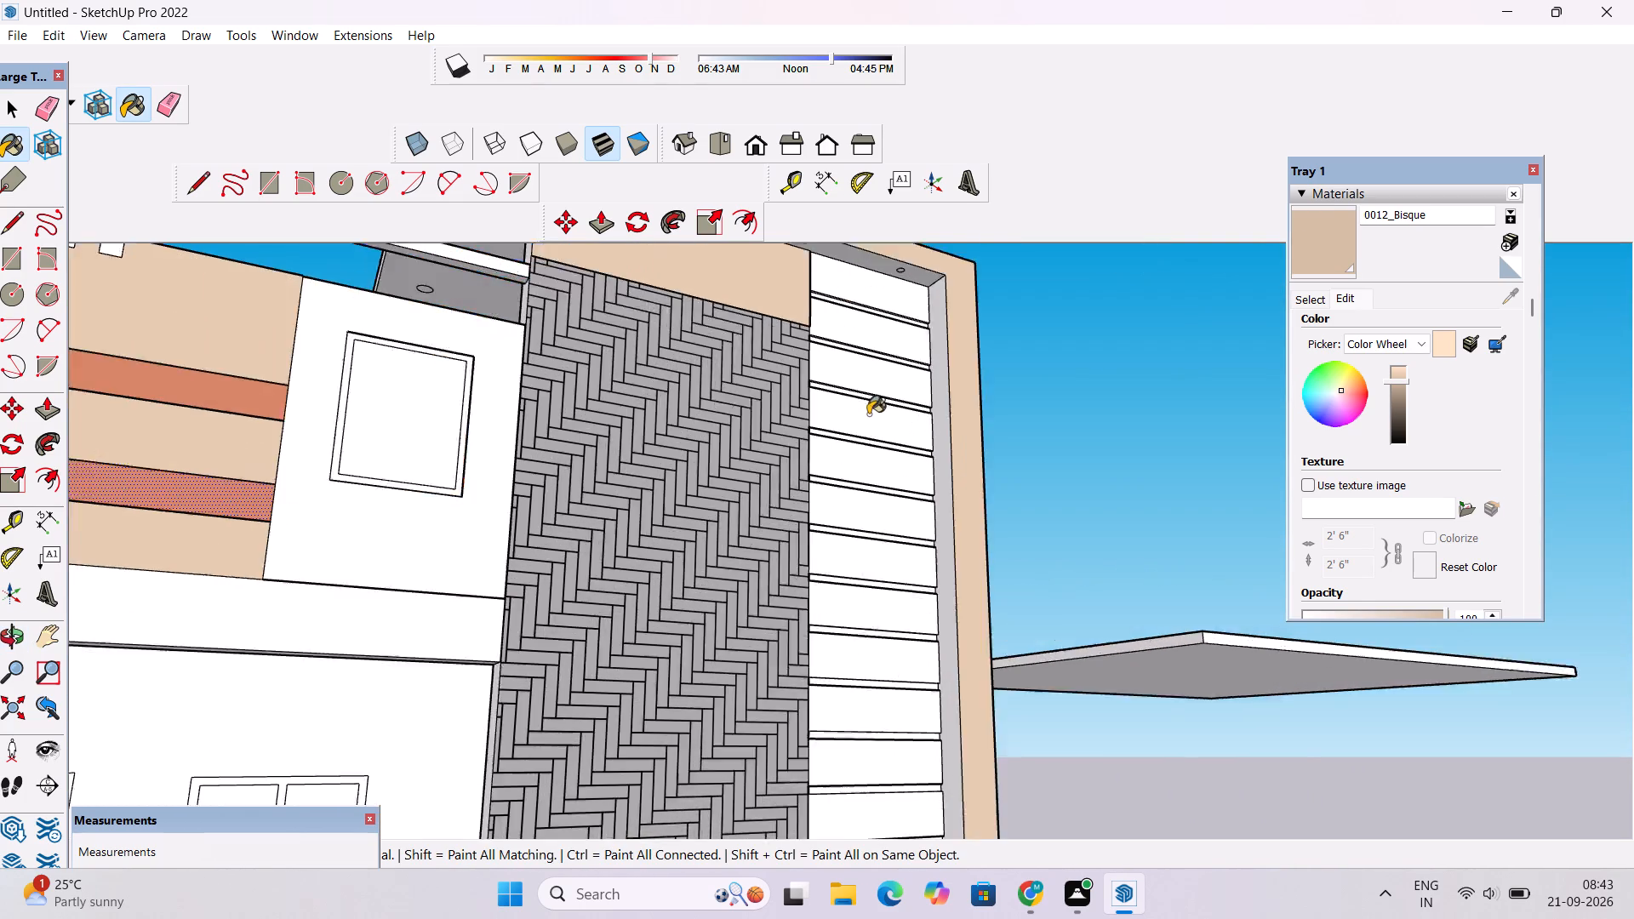
scroll(868, 414, "up", 7)
left_click(951, 325)
scroll(600, 395, "down", 6)
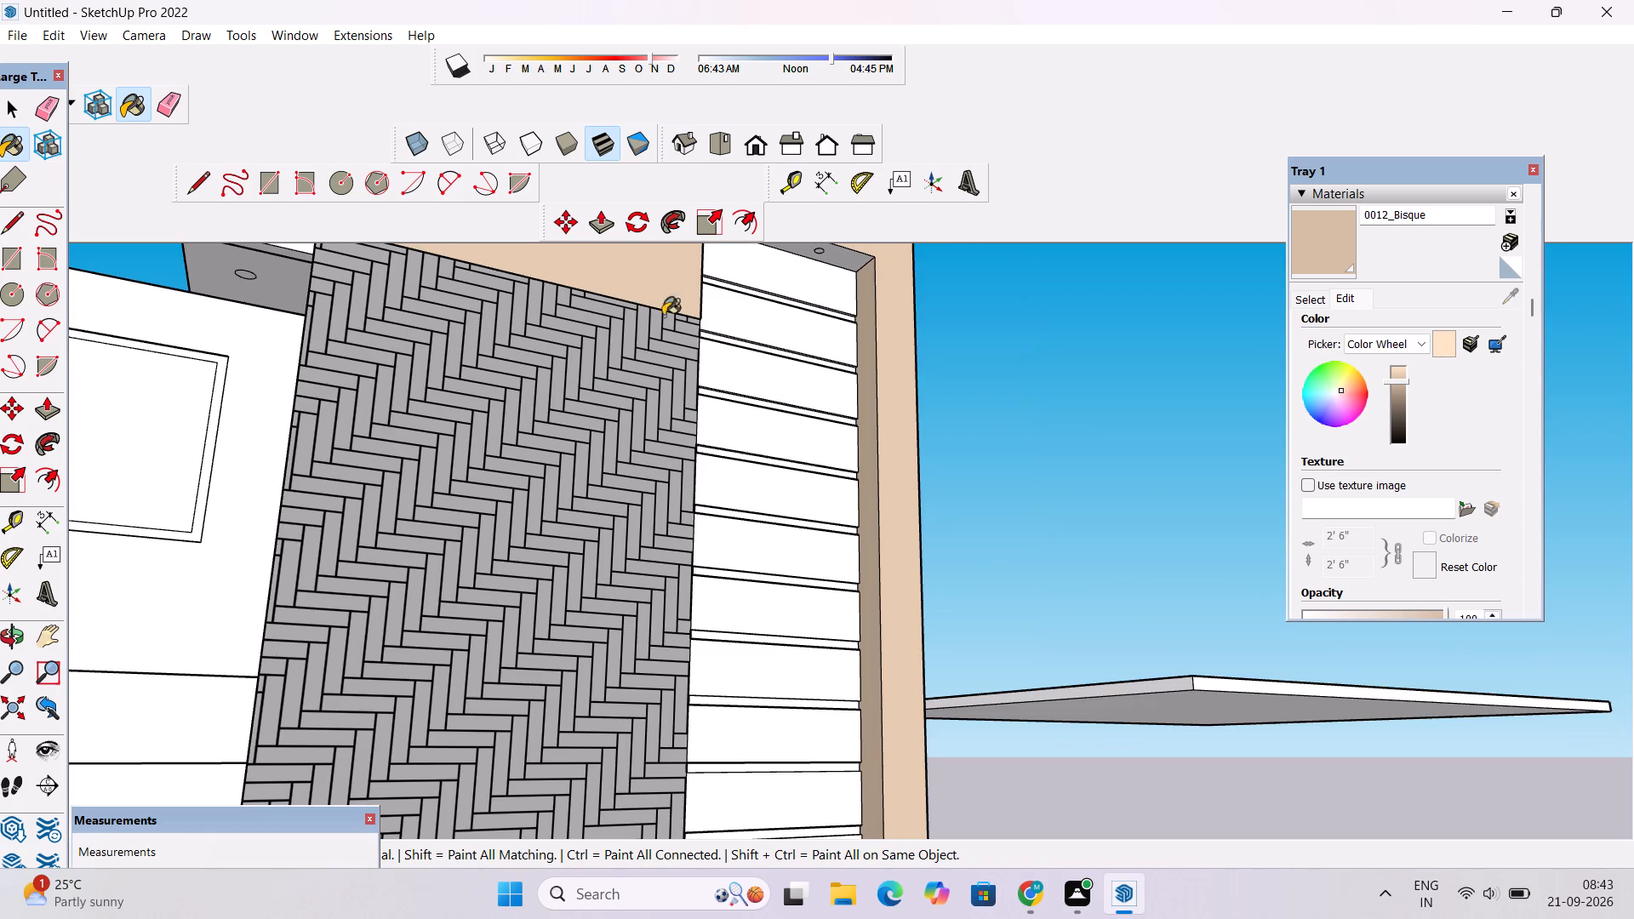
left_click(753, 259)
scroll(760, 334, "down", 8)
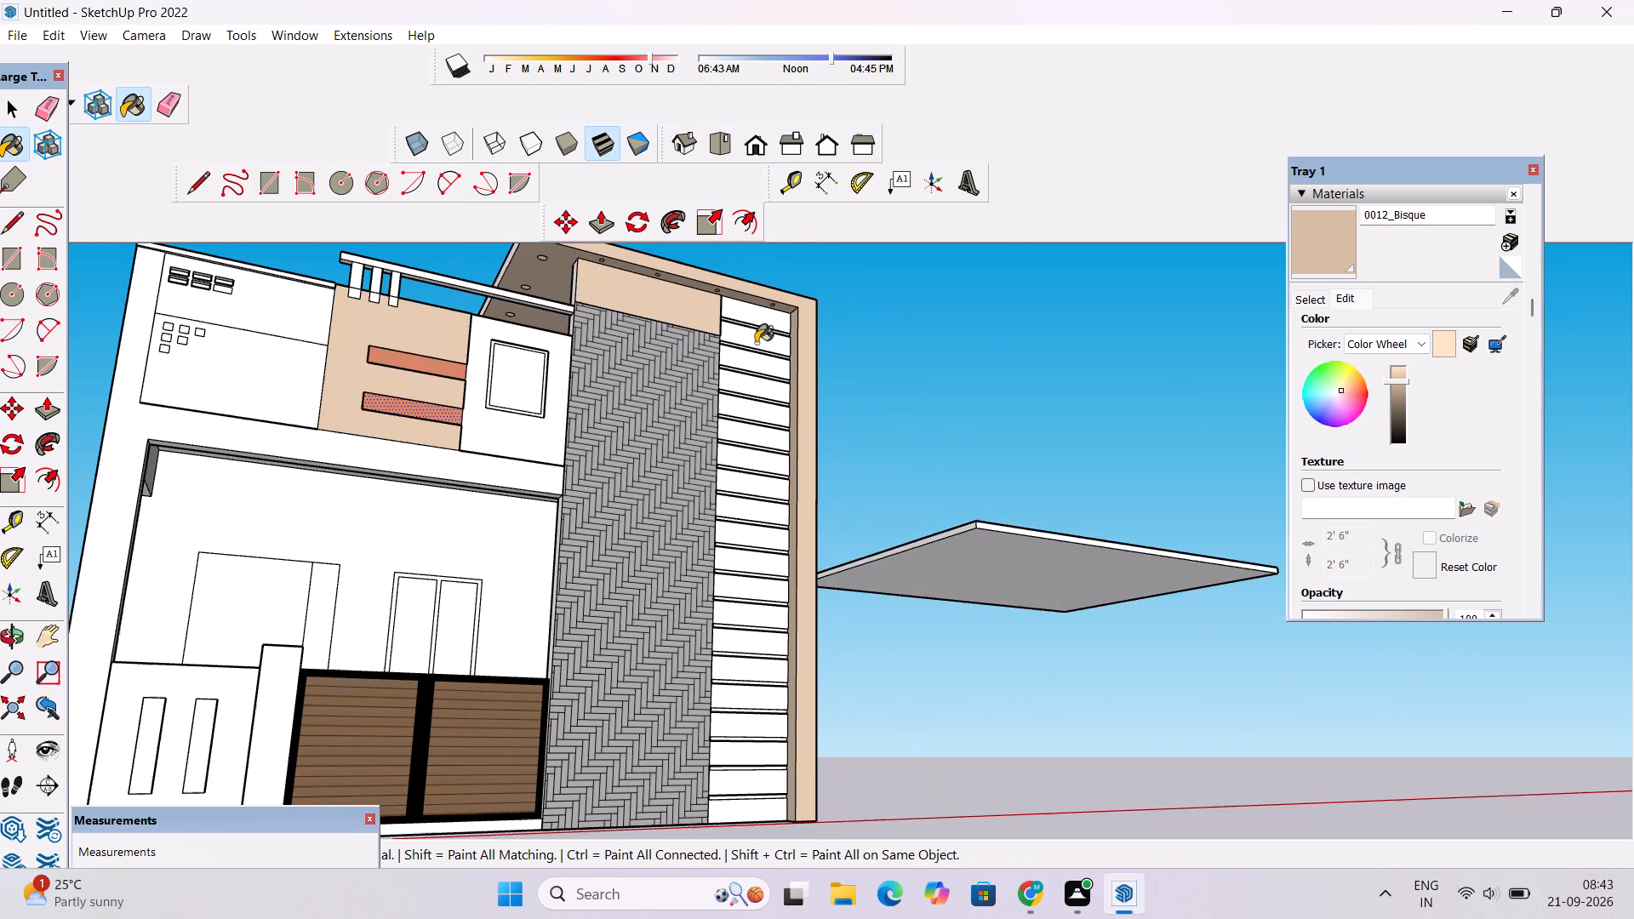
Paint the narrow side face of the tower wall beside the top band with 0012_Bisque.
key("o")
left_click_drag(770, 353, 646, 499)
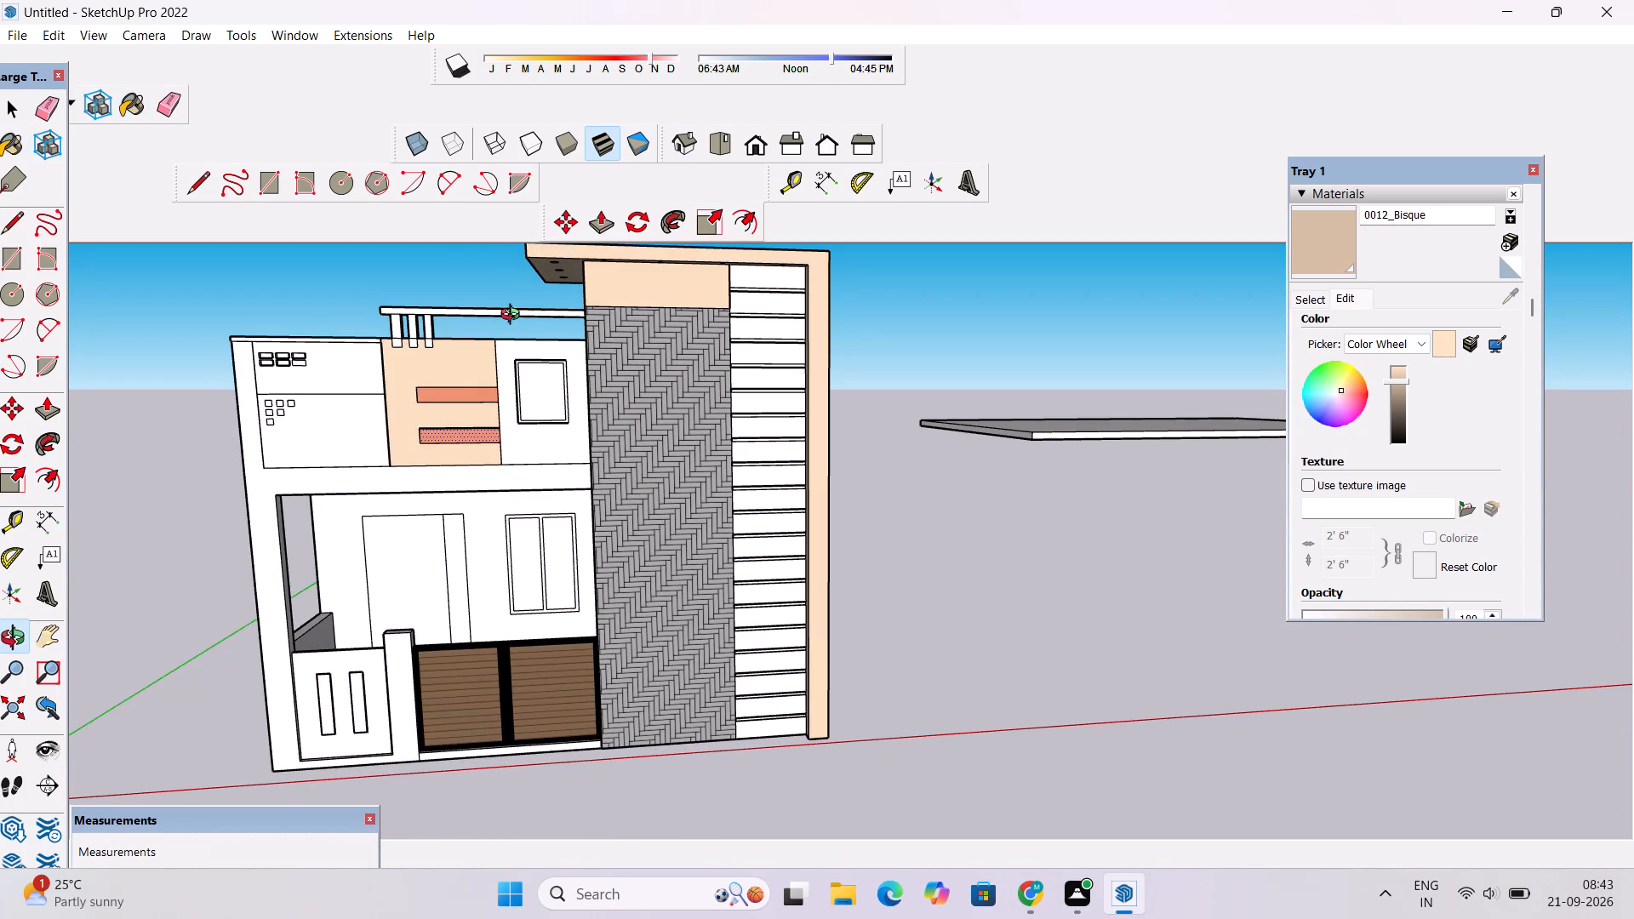
left_click_drag(506, 331, 880, 368)
left_click_drag(688, 390, 782, 488)
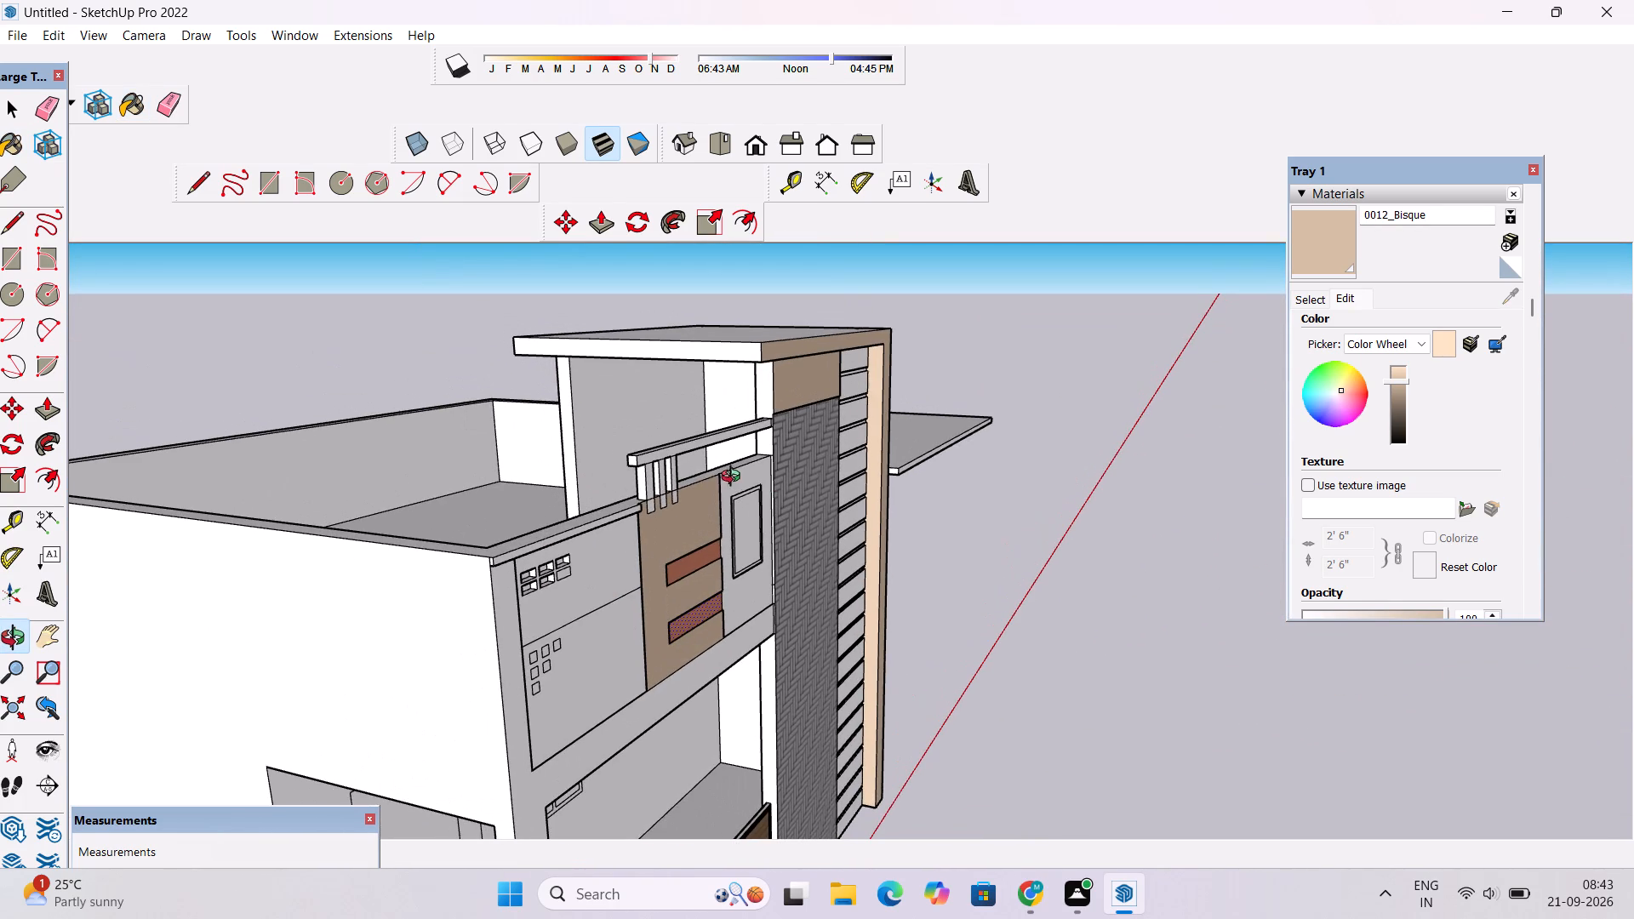
left_click_drag(717, 478, 768, 464, "shift")
scroll(769, 456, "down", 1)
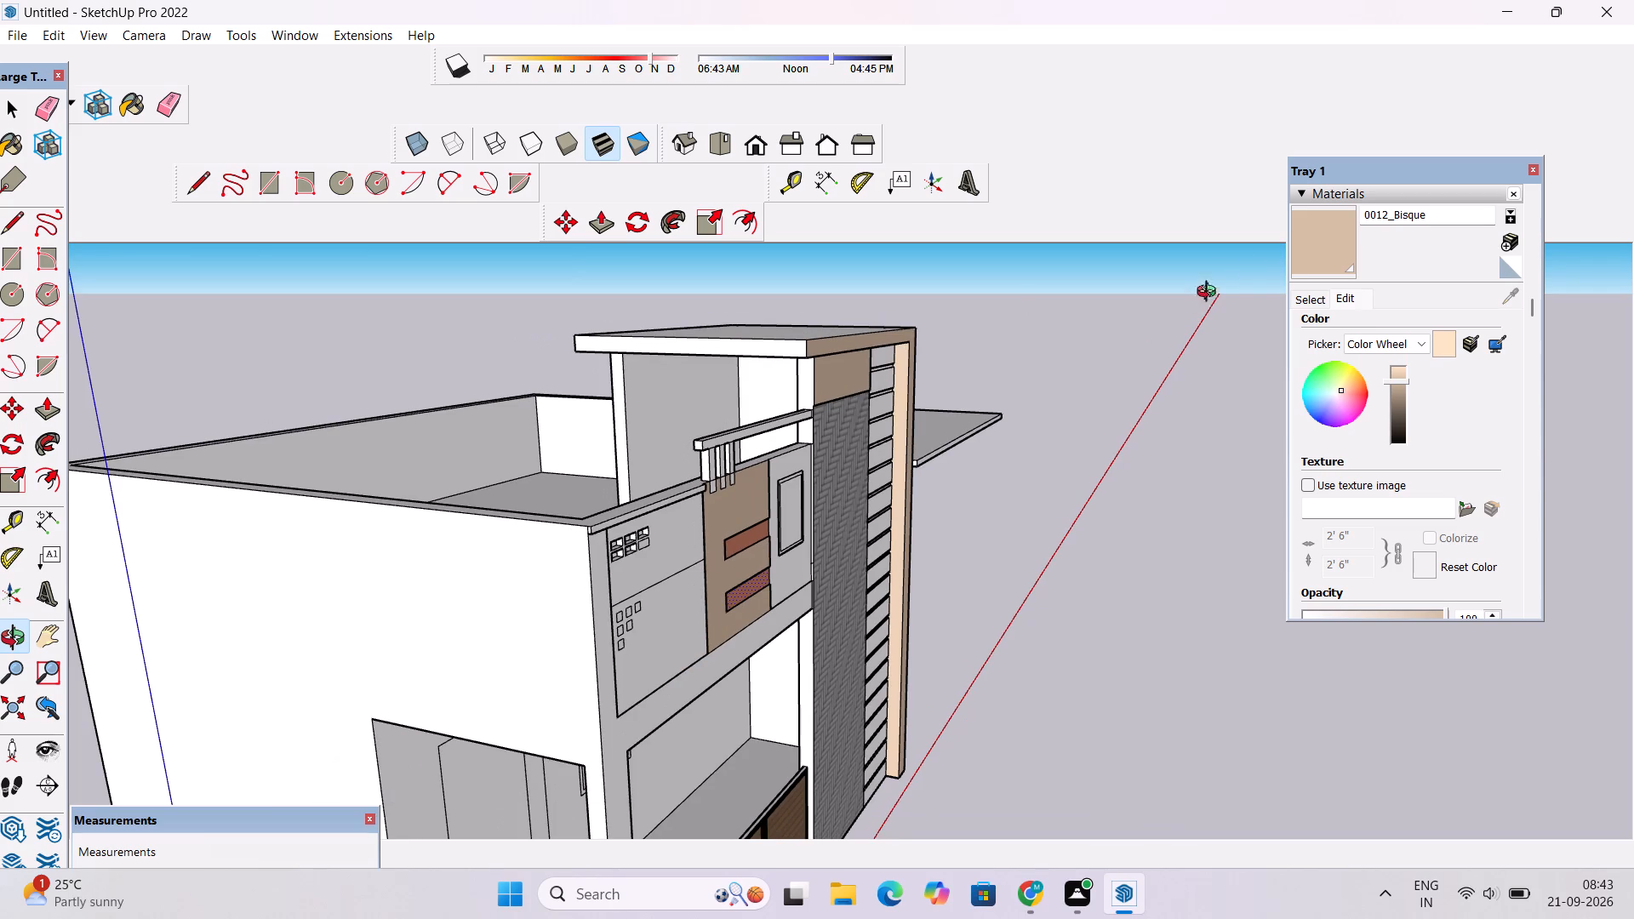
left_click(1316, 234)
scroll(755, 360, "up", 7)
left_click(836, 391)
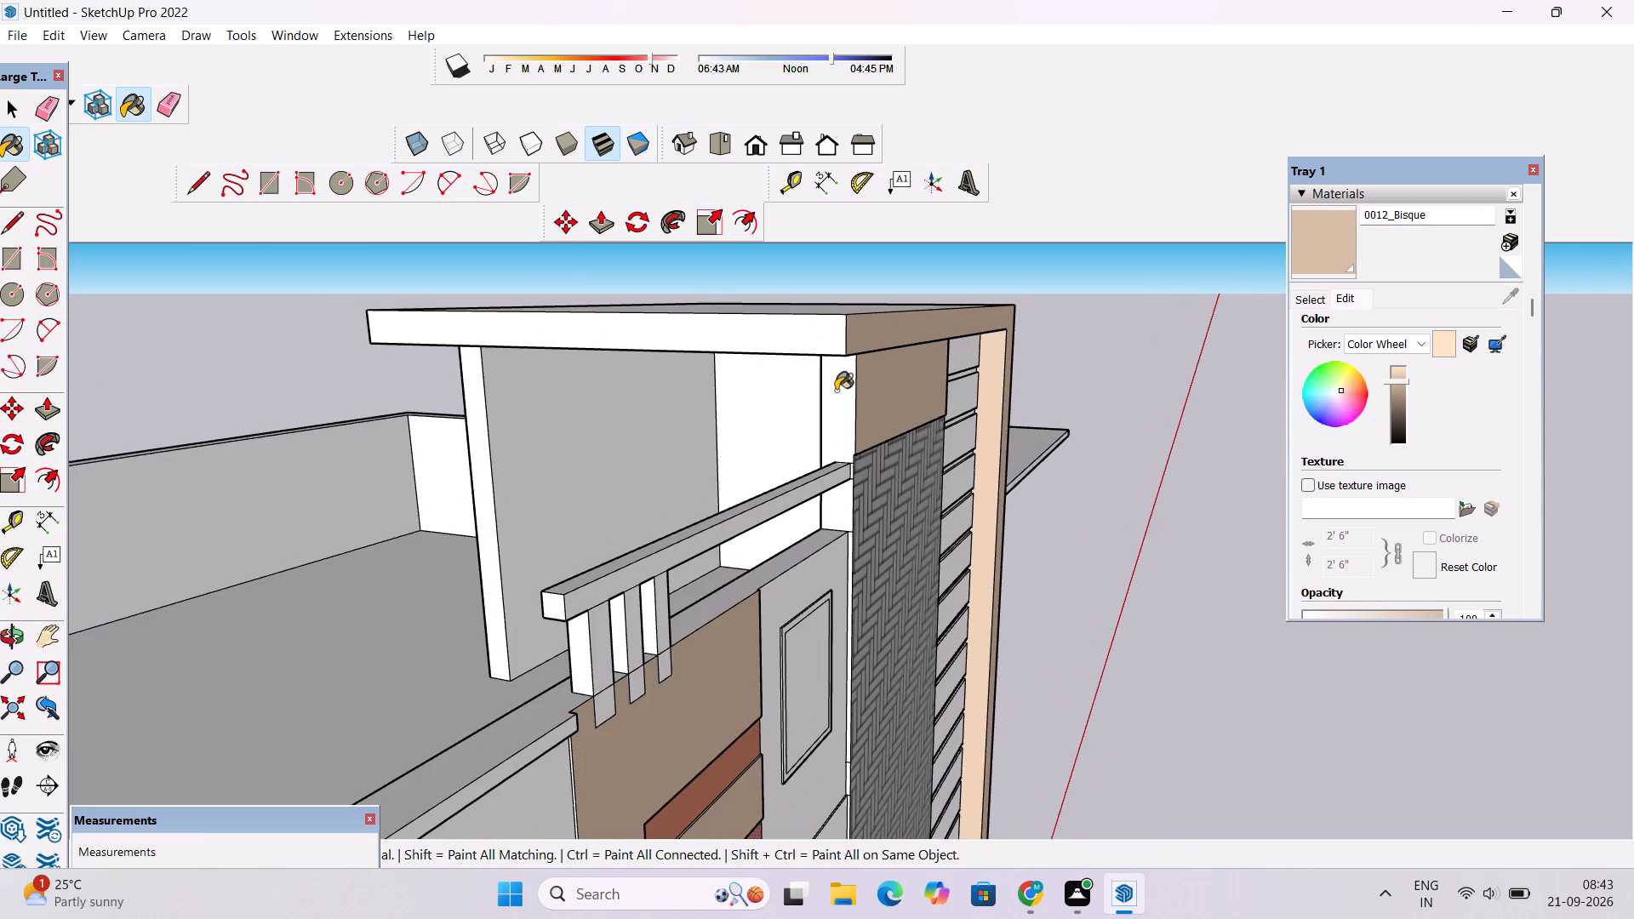
scroll(671, 407, "down", 2)
Paint the tower roof slab's side edge and the rooftop enclosure's inner walls, rear wall end and back wall with 0012_Bisque.
key("o")
left_click_drag(876, 431, 539, 429)
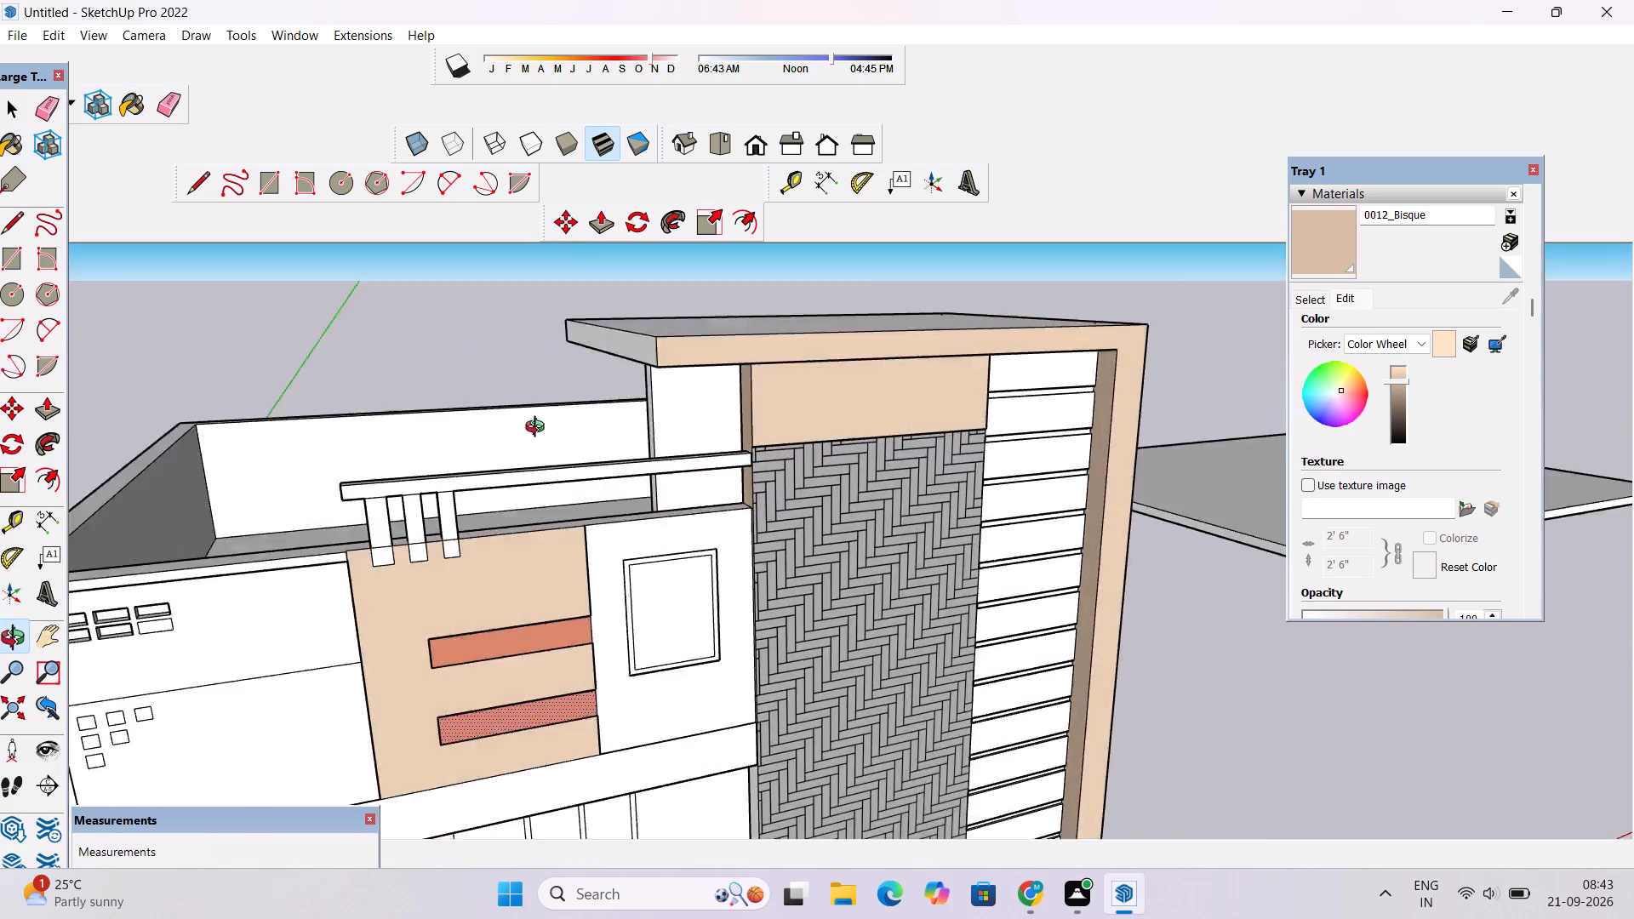
left_click_drag(539, 429, 450, 298)
left_click_drag(548, 393, 1161, 449)
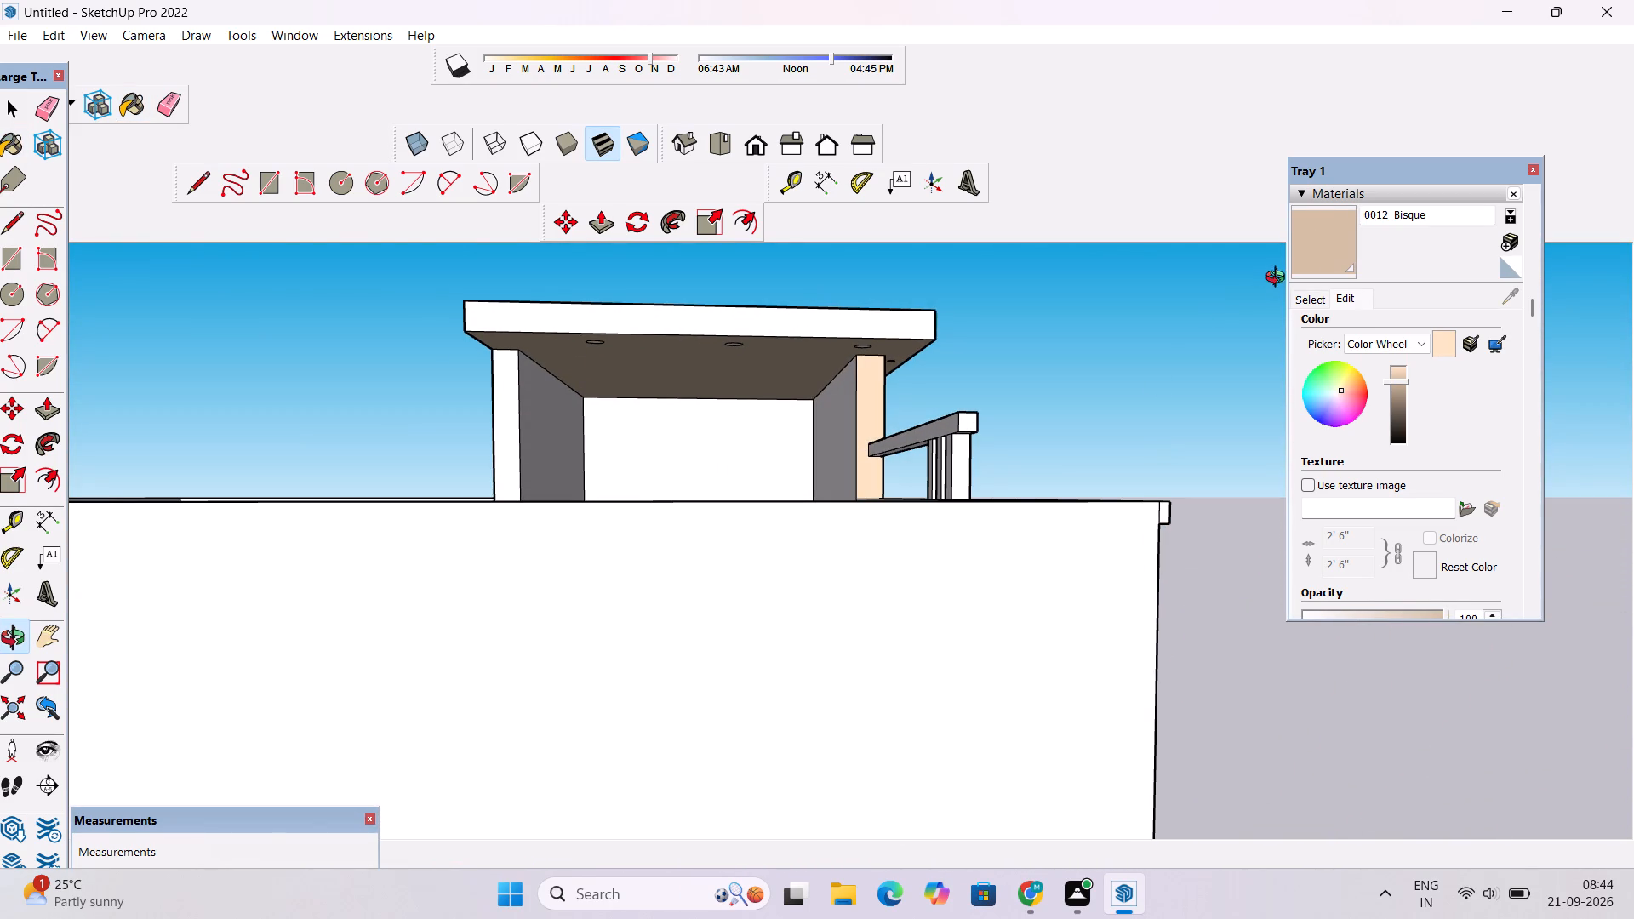
left_click(1323, 241)
left_click(808, 322)
left_click(837, 416)
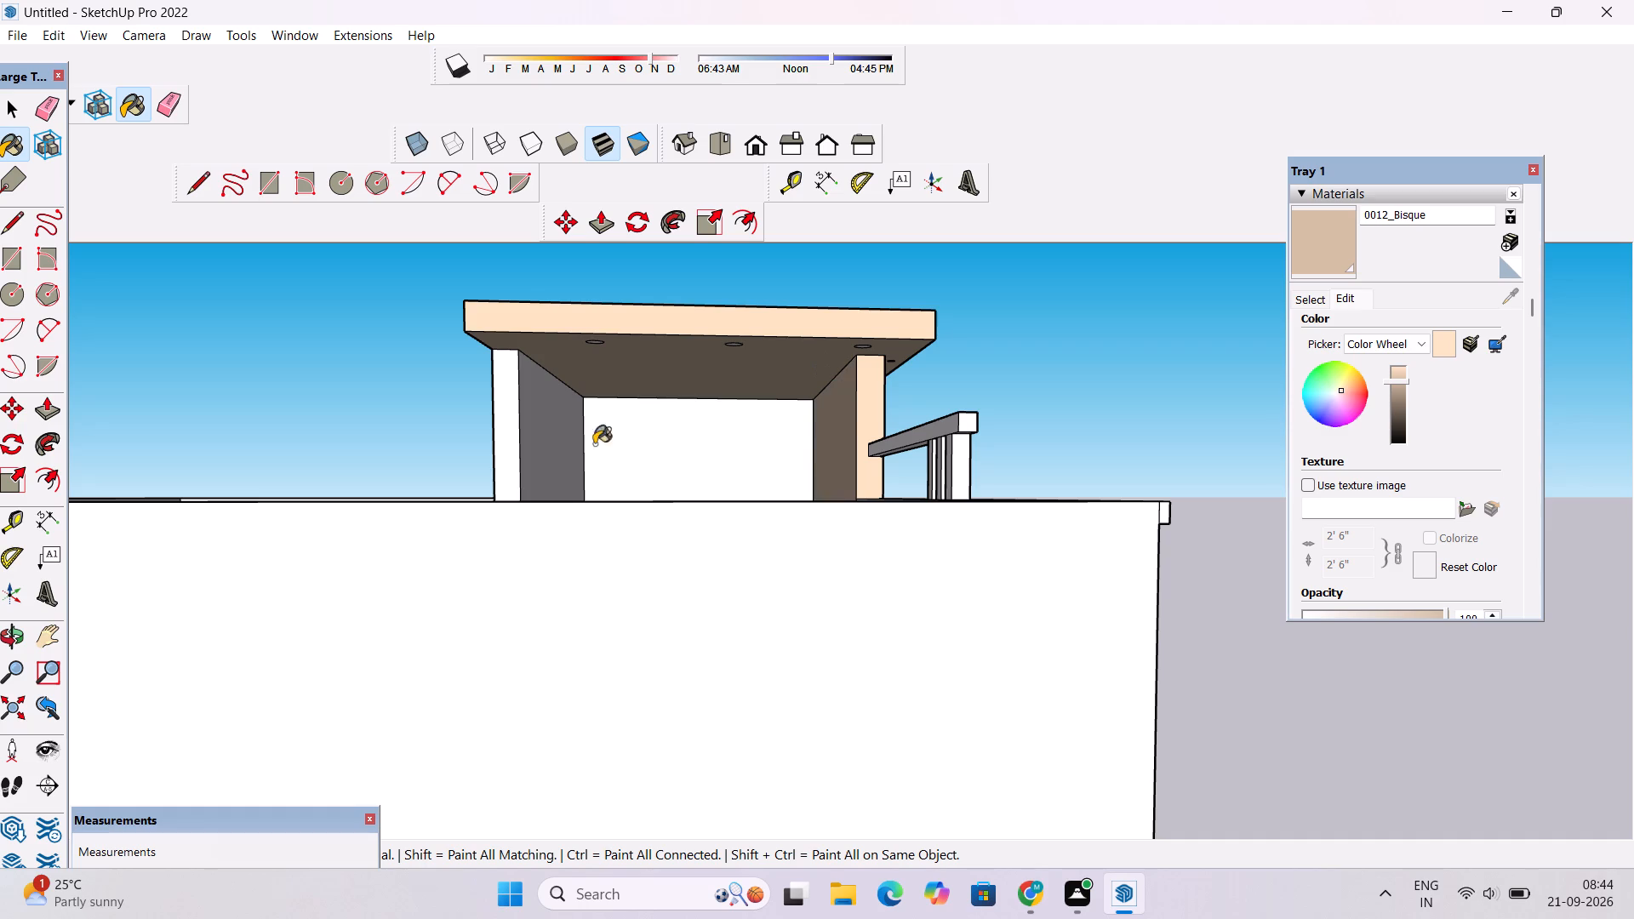
left_click(528, 444)
left_click(506, 428)
left_click(692, 434)
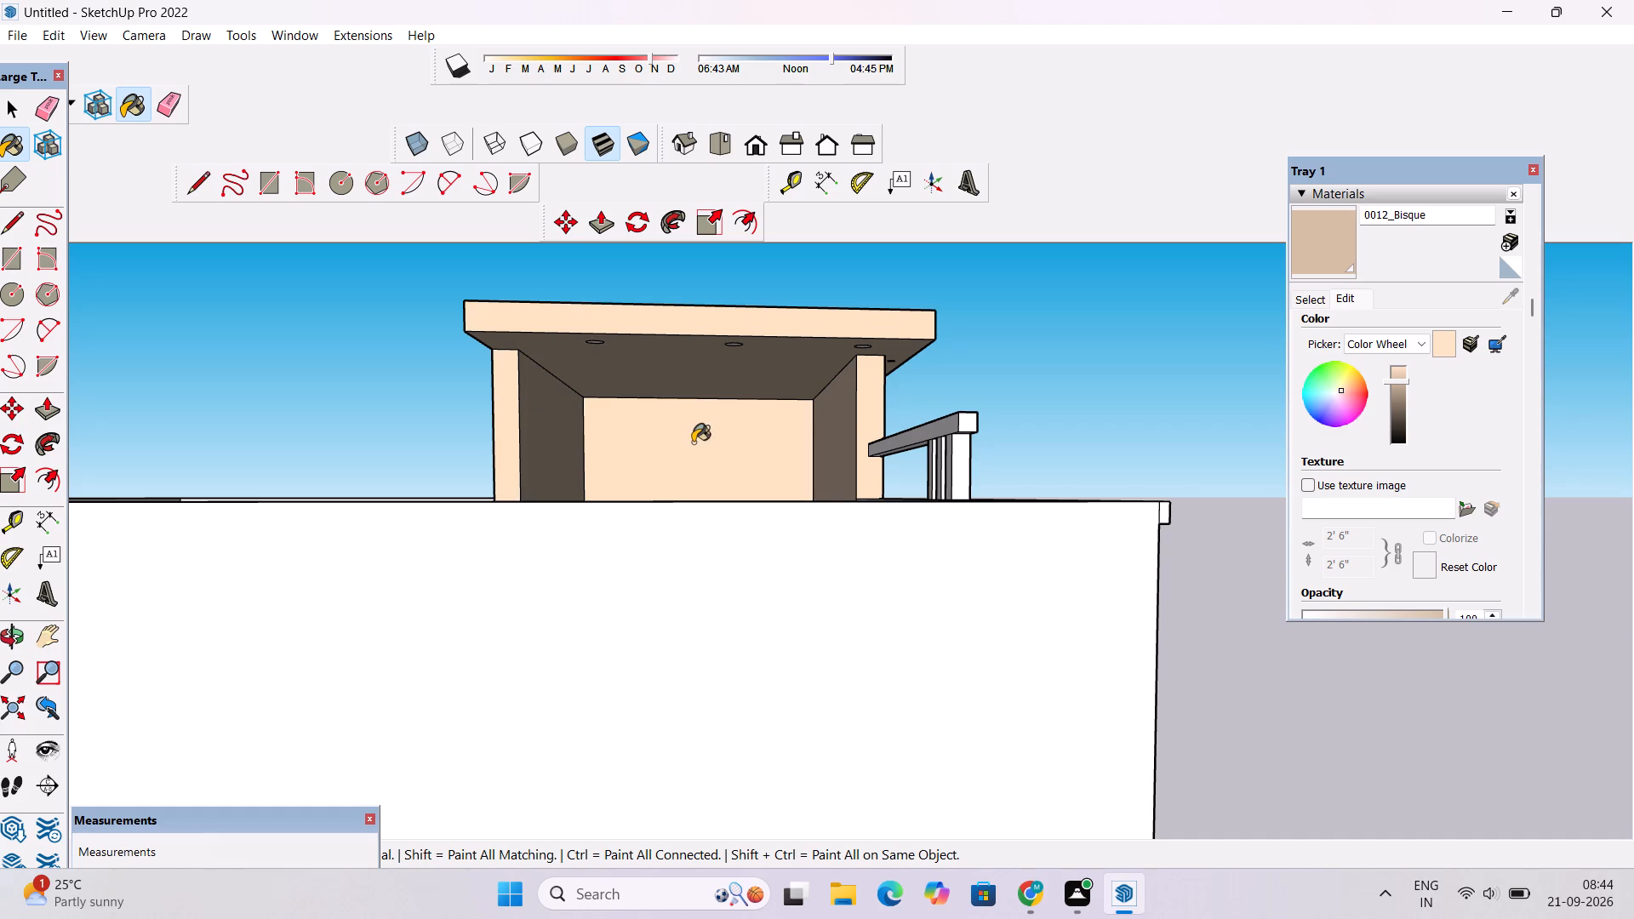
Paint the ground-floor wall around the door and window behind the gate with 0012_Bisque.
key("o")
left_click_drag(745, 431, 372, 543)
scroll(368, 519, "down", 6)
left_click_drag(660, 545, 546, 534)
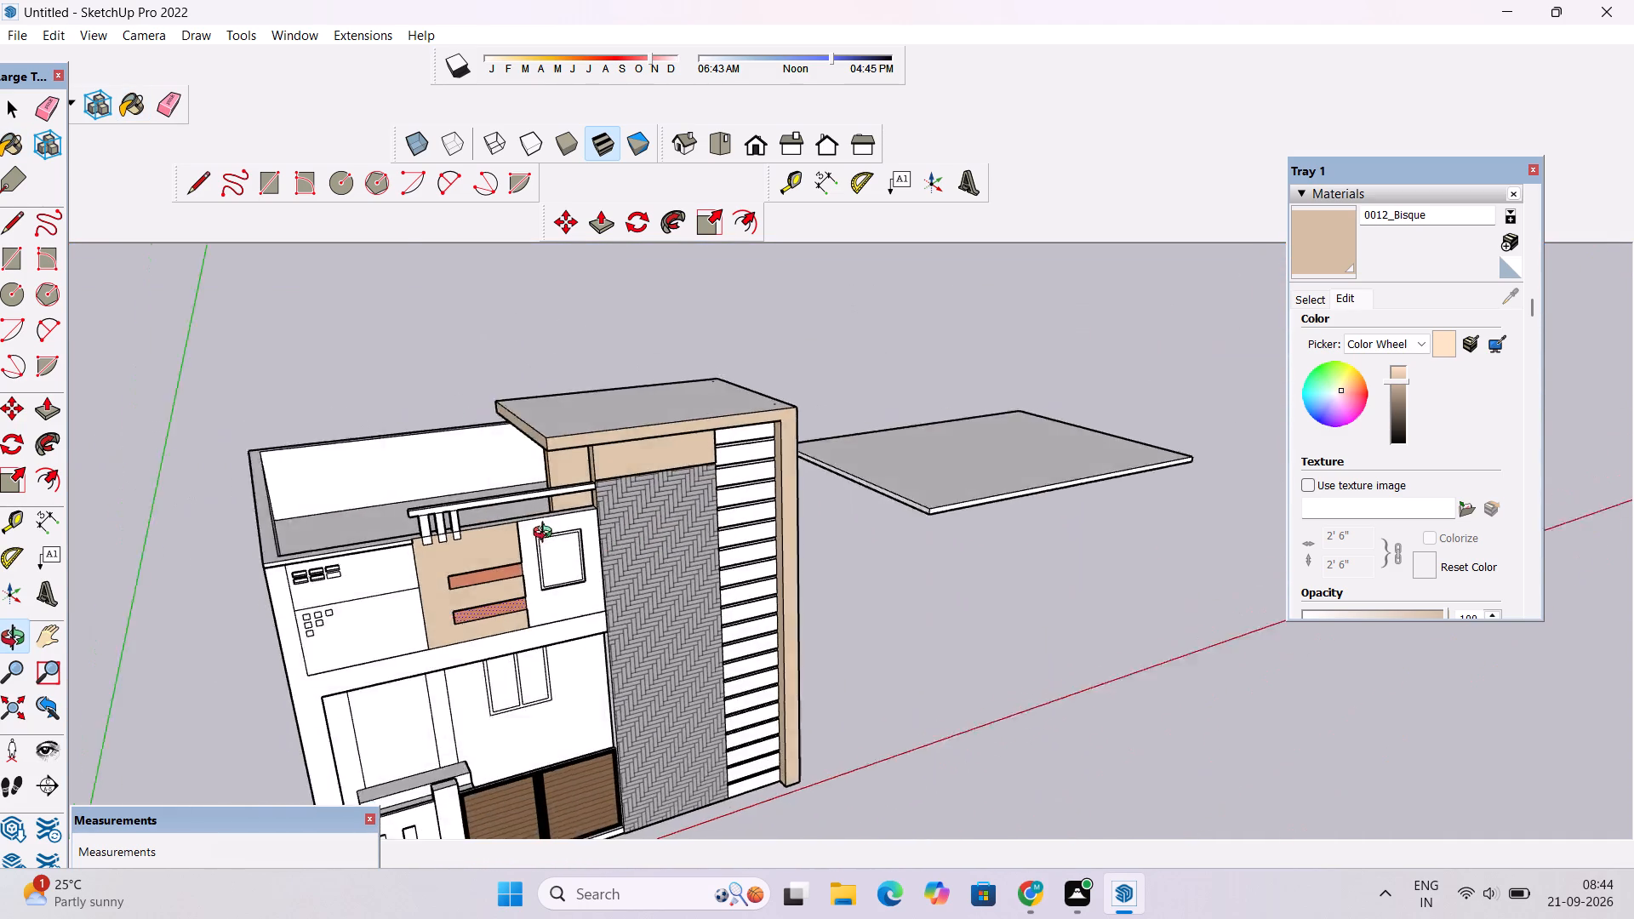
left_click_drag(546, 534, 542, 532)
left_click_drag(509, 540, 655, 481, "shift")
left_click_drag(694, 548, 608, 426)
scroll(608, 441, "down", 2)
left_click_drag(615, 467, 642, 460, "shift")
left_click(1304, 248)
scroll(677, 560, "up", 3)
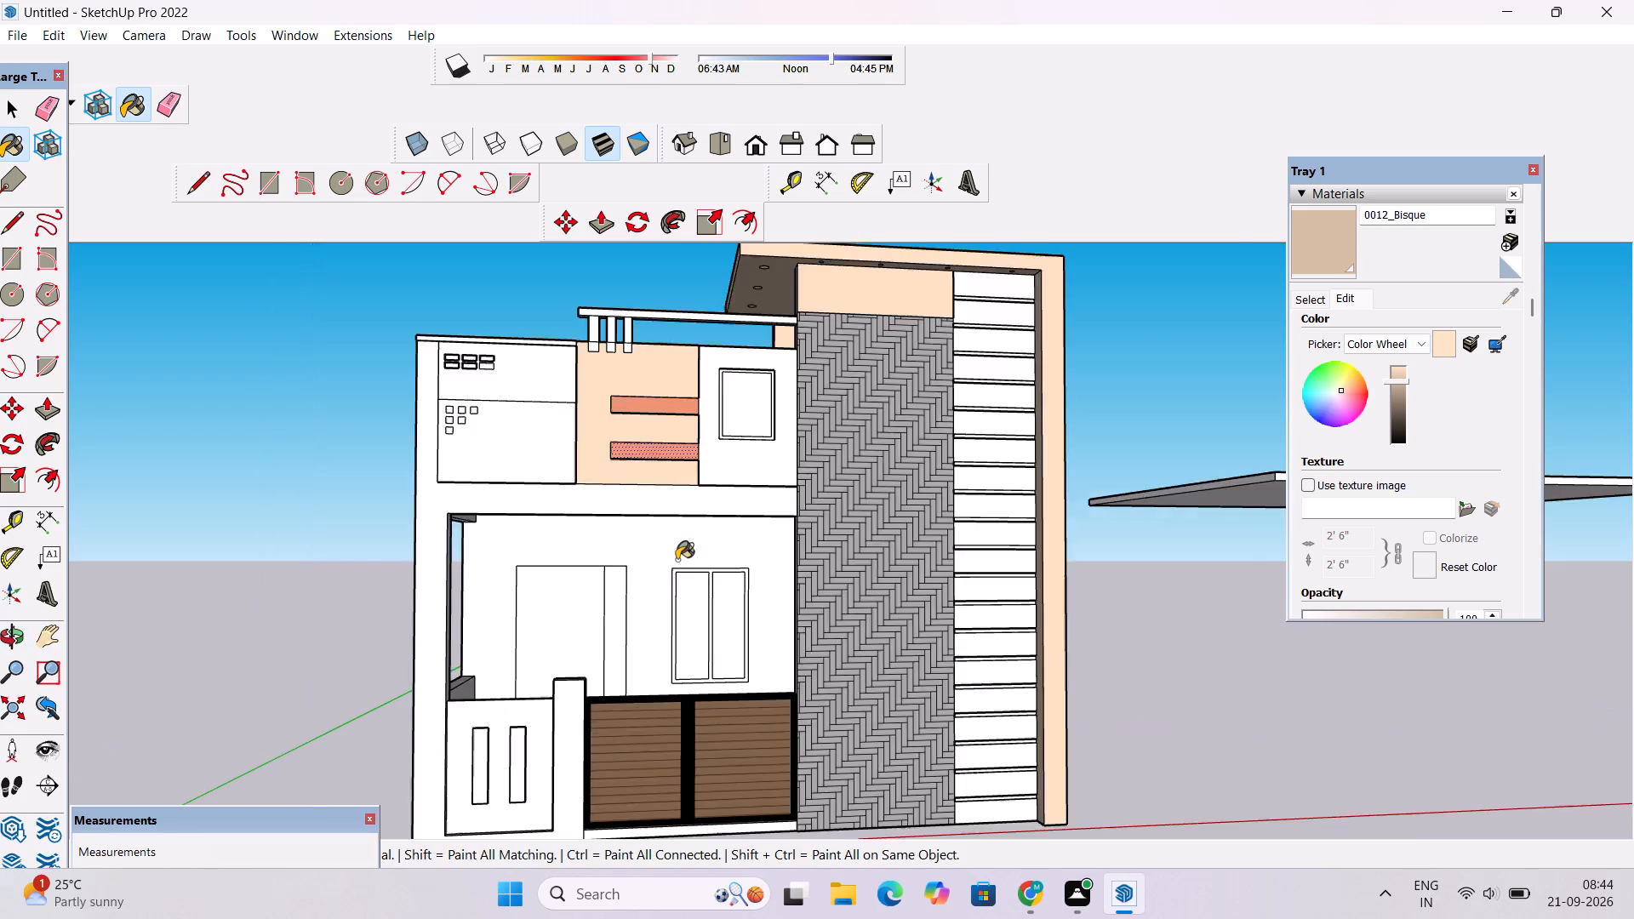
scroll(677, 560, "up", 6)
left_click(664, 534)
scroll(560, 534, "down", 4)
Examine the painted facade as a whole from the front and at an angle.
key("o")
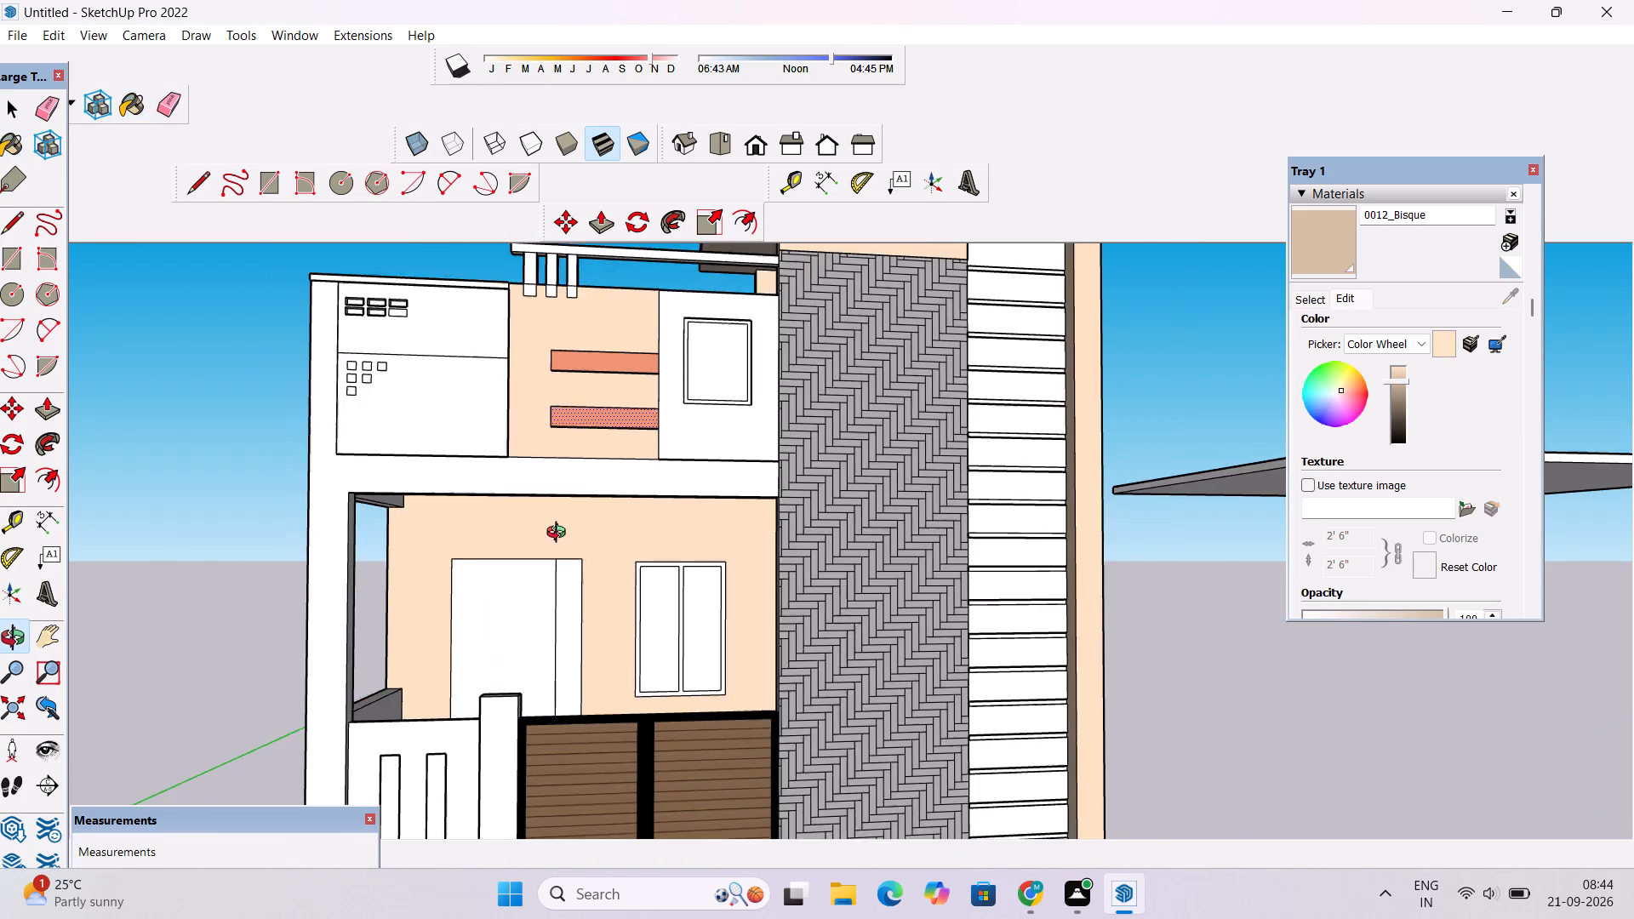
scroll(557, 535, "down", 6)
left_click_drag(641, 545, 529, 638)
scroll(528, 638, "down", 4)
left_click_drag(494, 652, 585, 613, "shift")
scroll(586, 613, "down", 4)
left_click_drag(568, 622, 679, 554)
scroll(581, 524, "up", 4)
left_click_drag(584, 554, 501, 562)
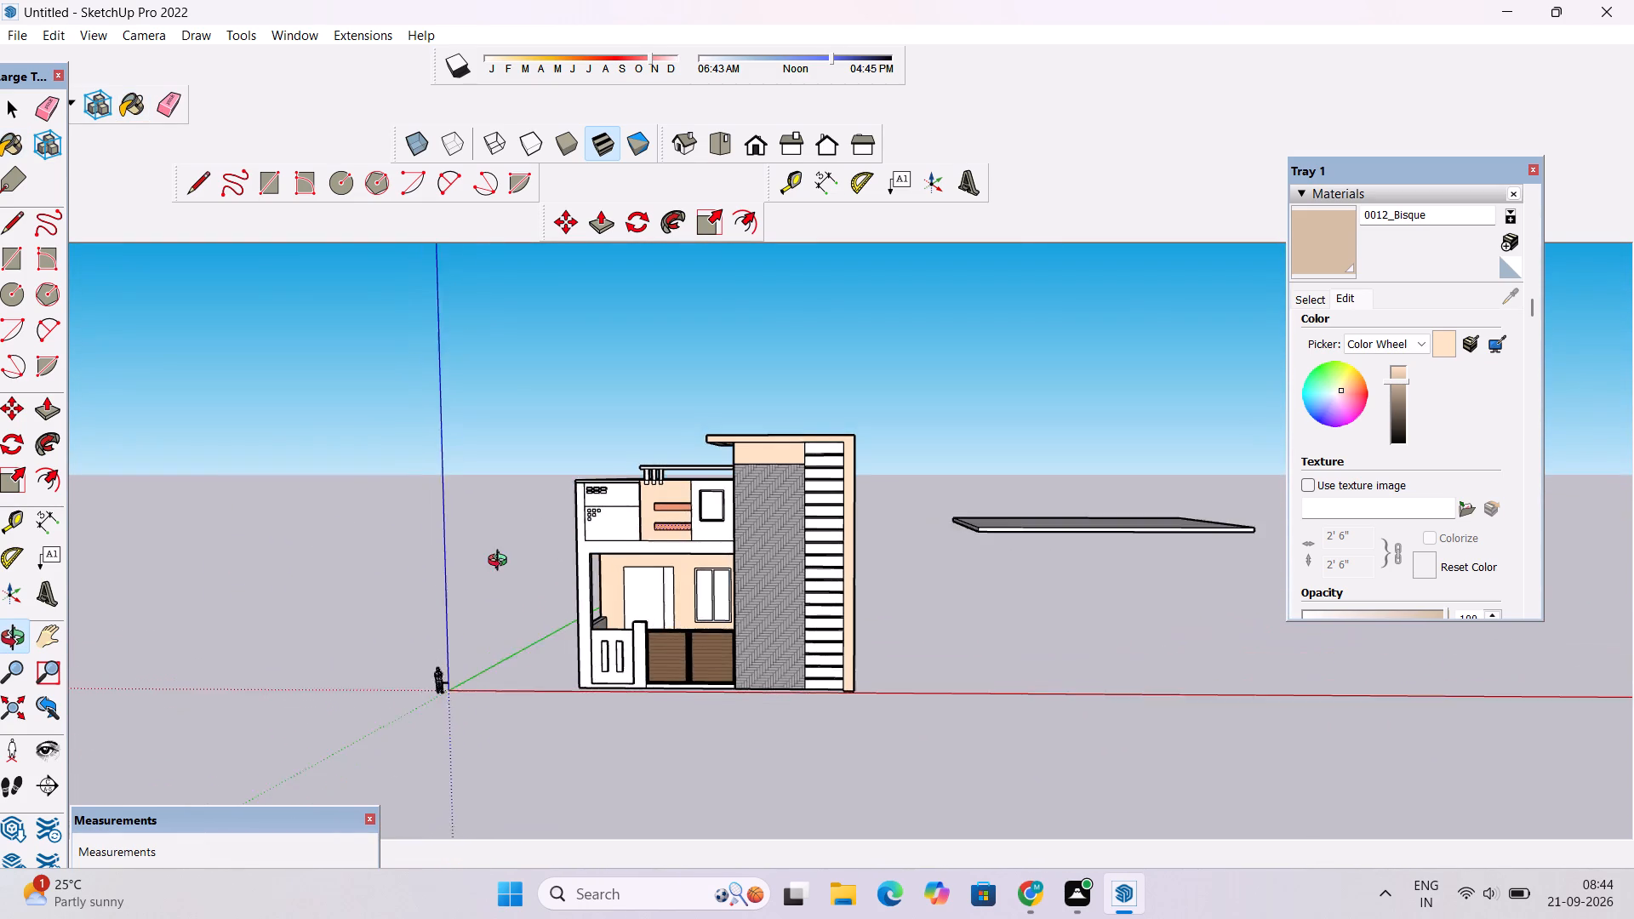
Paint the back faces of the five recessed niches in the upper-floor parapet panel with 0012_Bisque.
left_click_drag(501, 562, 494, 562)
left_click_drag(494, 562, 557, 574, "shift")
scroll(643, 498, "up", 16)
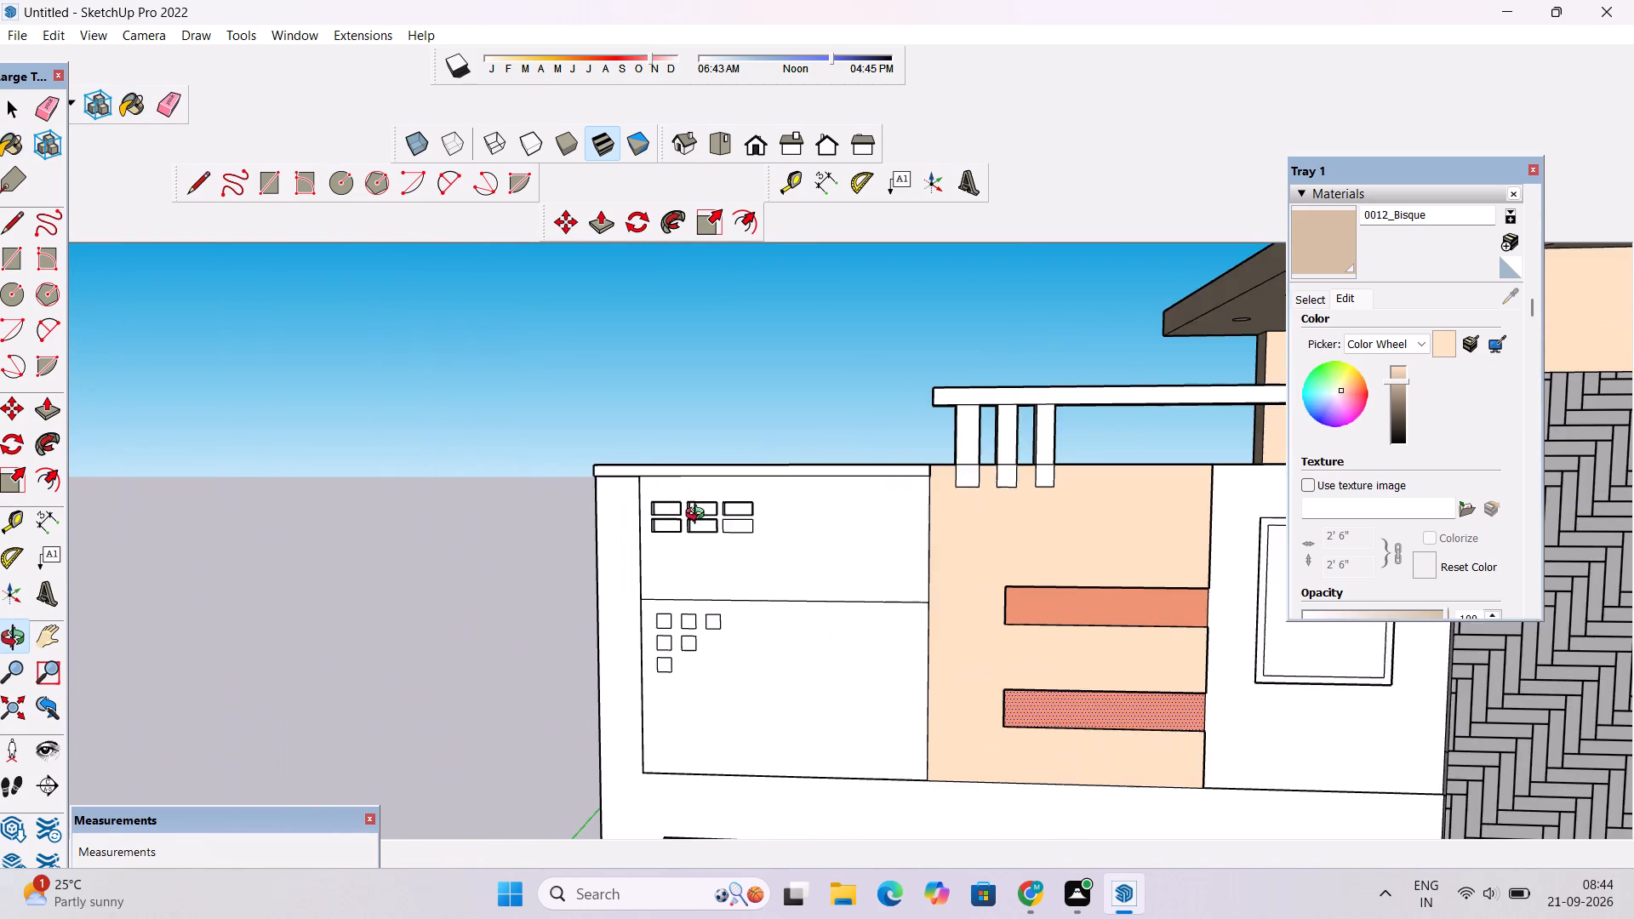
scroll(704, 519, "up", 11)
left_click(1331, 243)
scroll(743, 459, "up", 3)
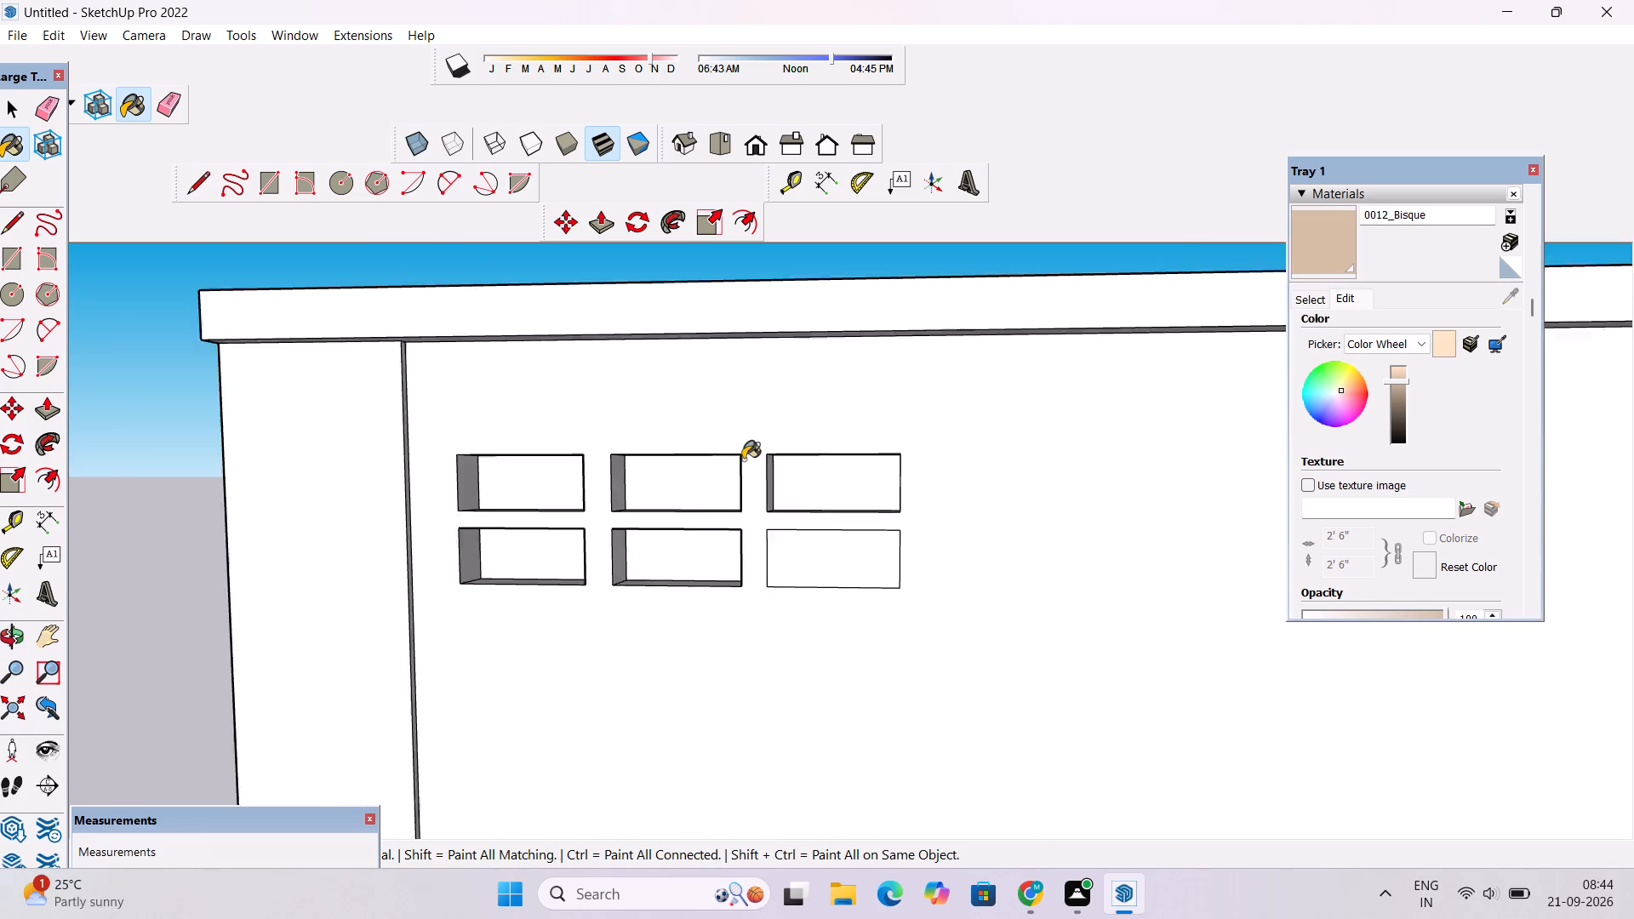
scroll(743, 459, "up", 2)
left_click(715, 478)
left_click(686, 580)
left_click(473, 494)
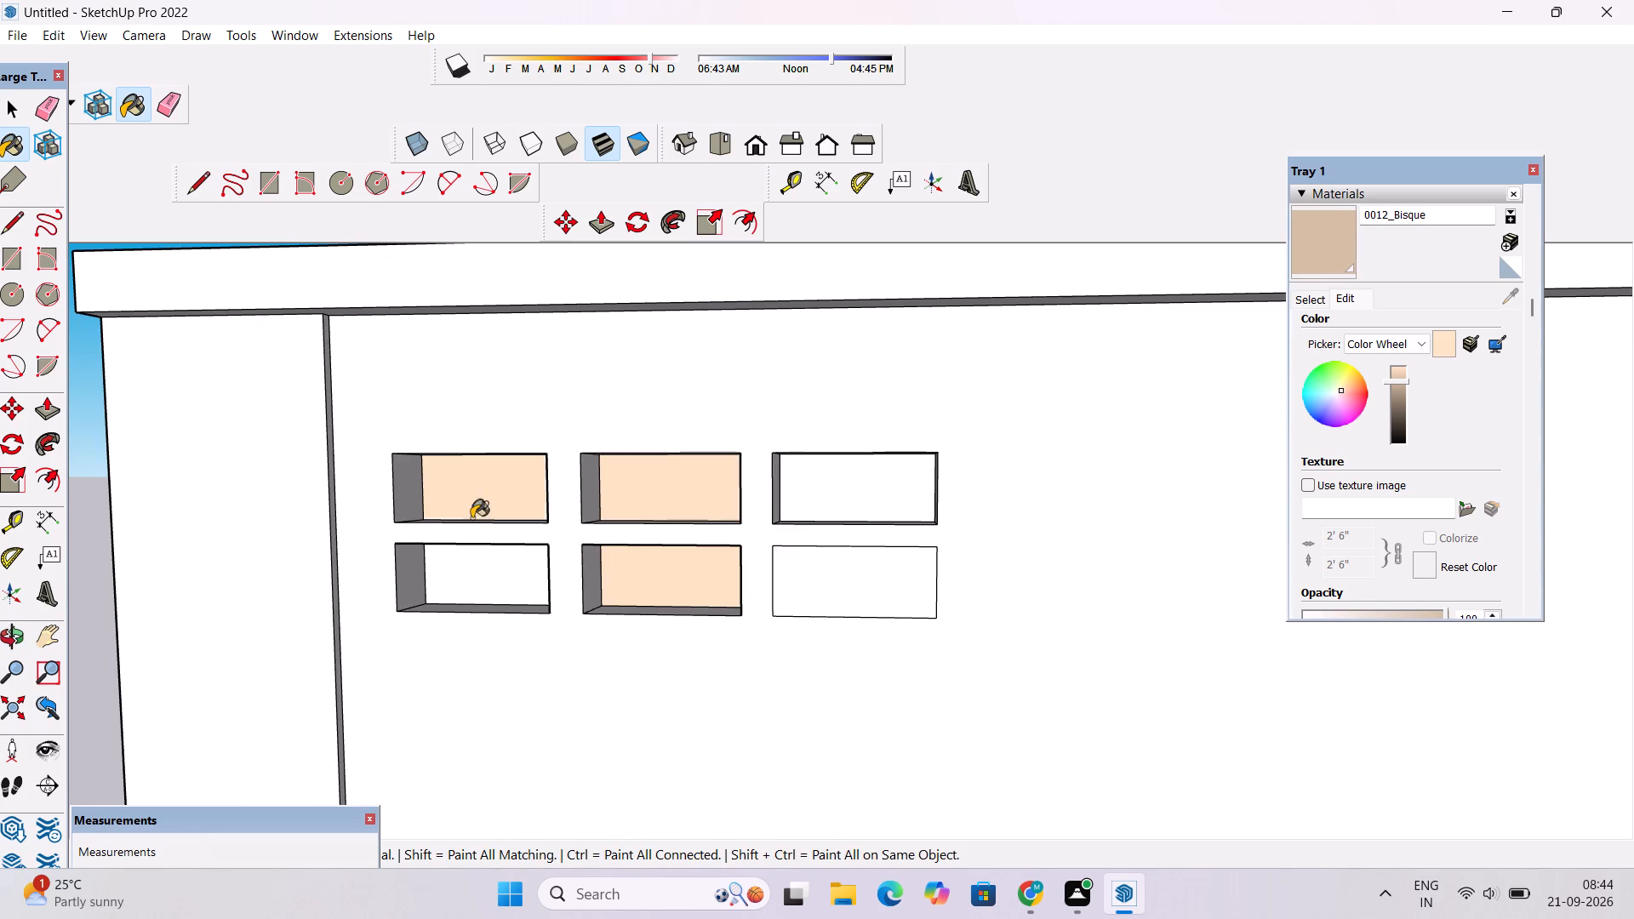
left_click_drag(479, 578, 490, 571)
left_click(810, 484)
Paint the left and bottom inner faces of the left and middle niches, plus the upper-left niche's top face, with 0012_Bisque.
scroll(633, 496, "up", 5)
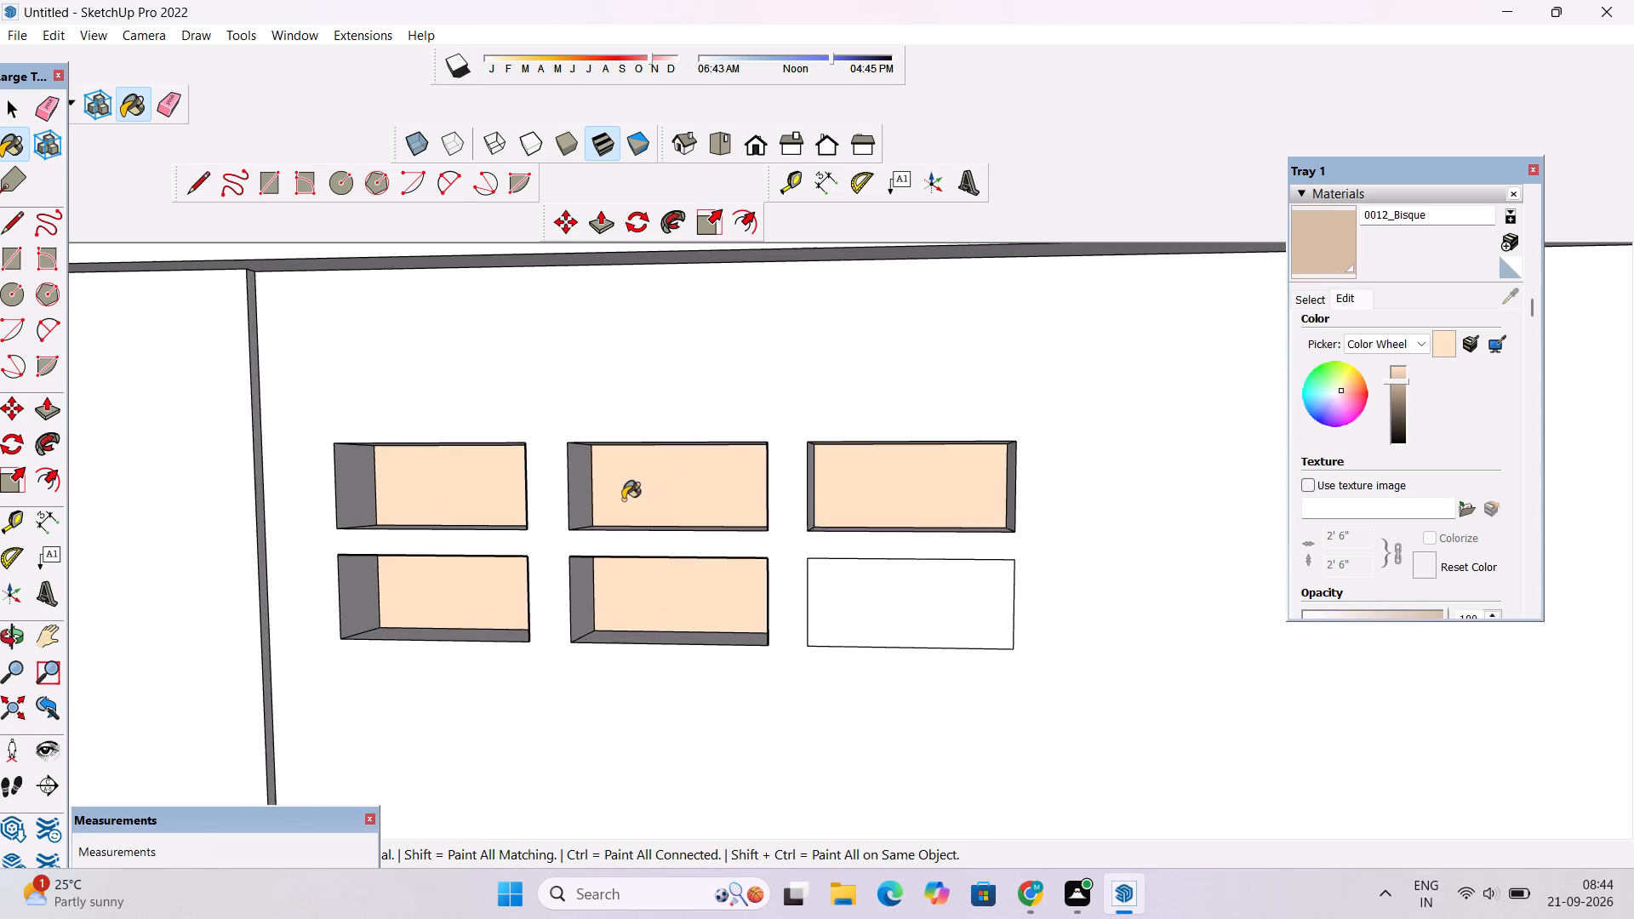
scroll(623, 499, "up", 2)
left_click(539, 515)
left_click(580, 546)
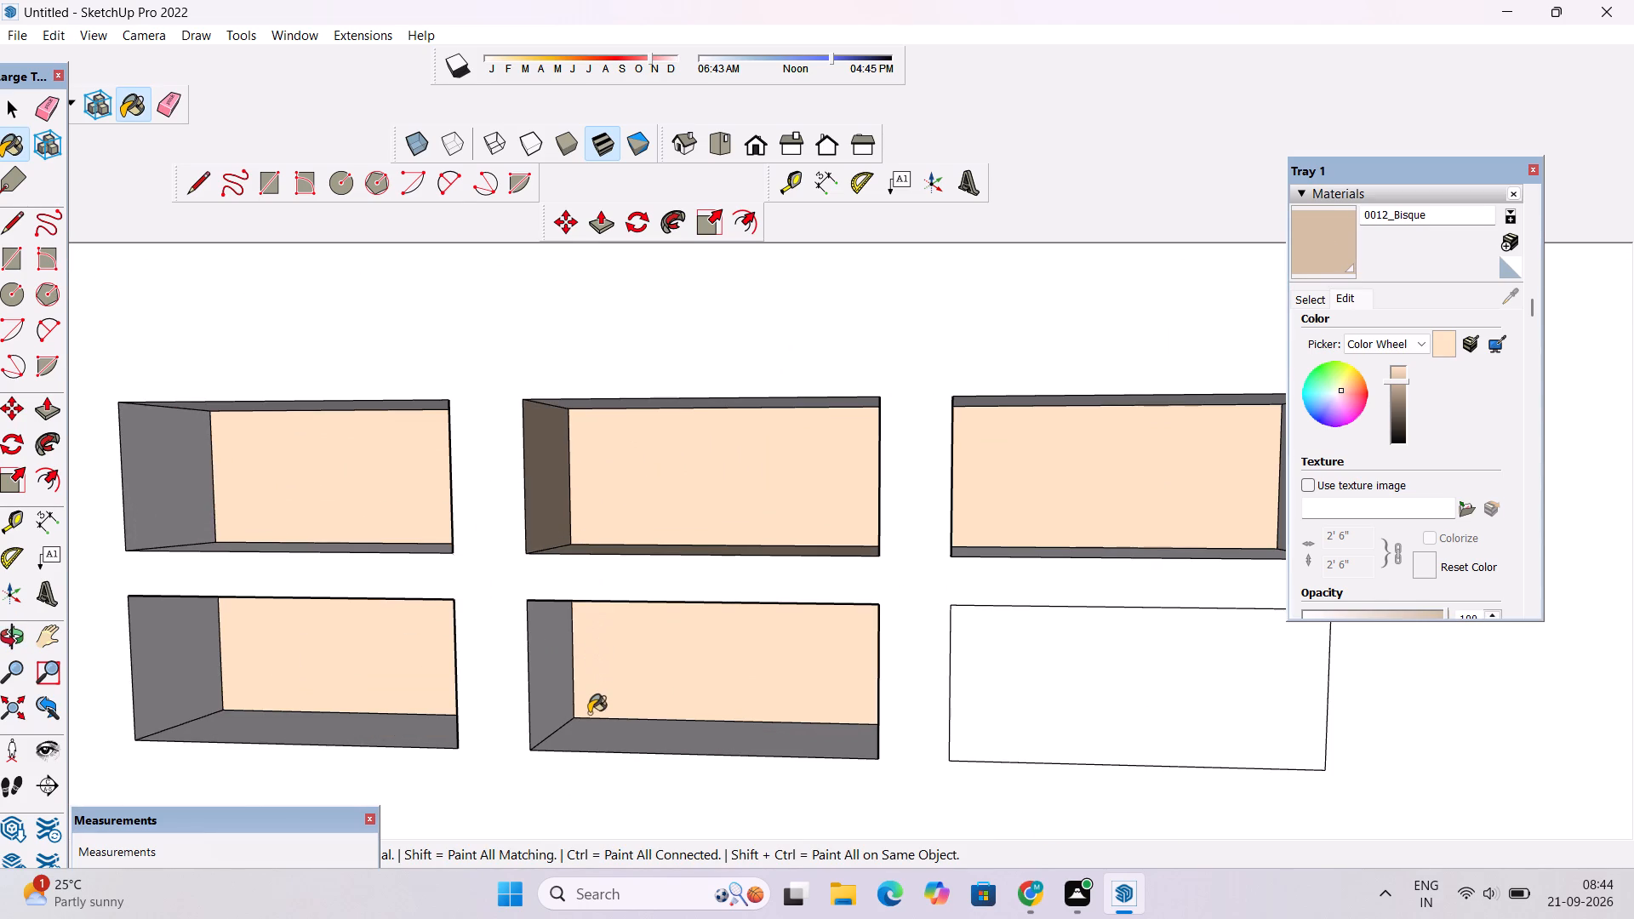
left_click(589, 713)
left_click(589, 726)
left_click(558, 672)
left_click(327, 721)
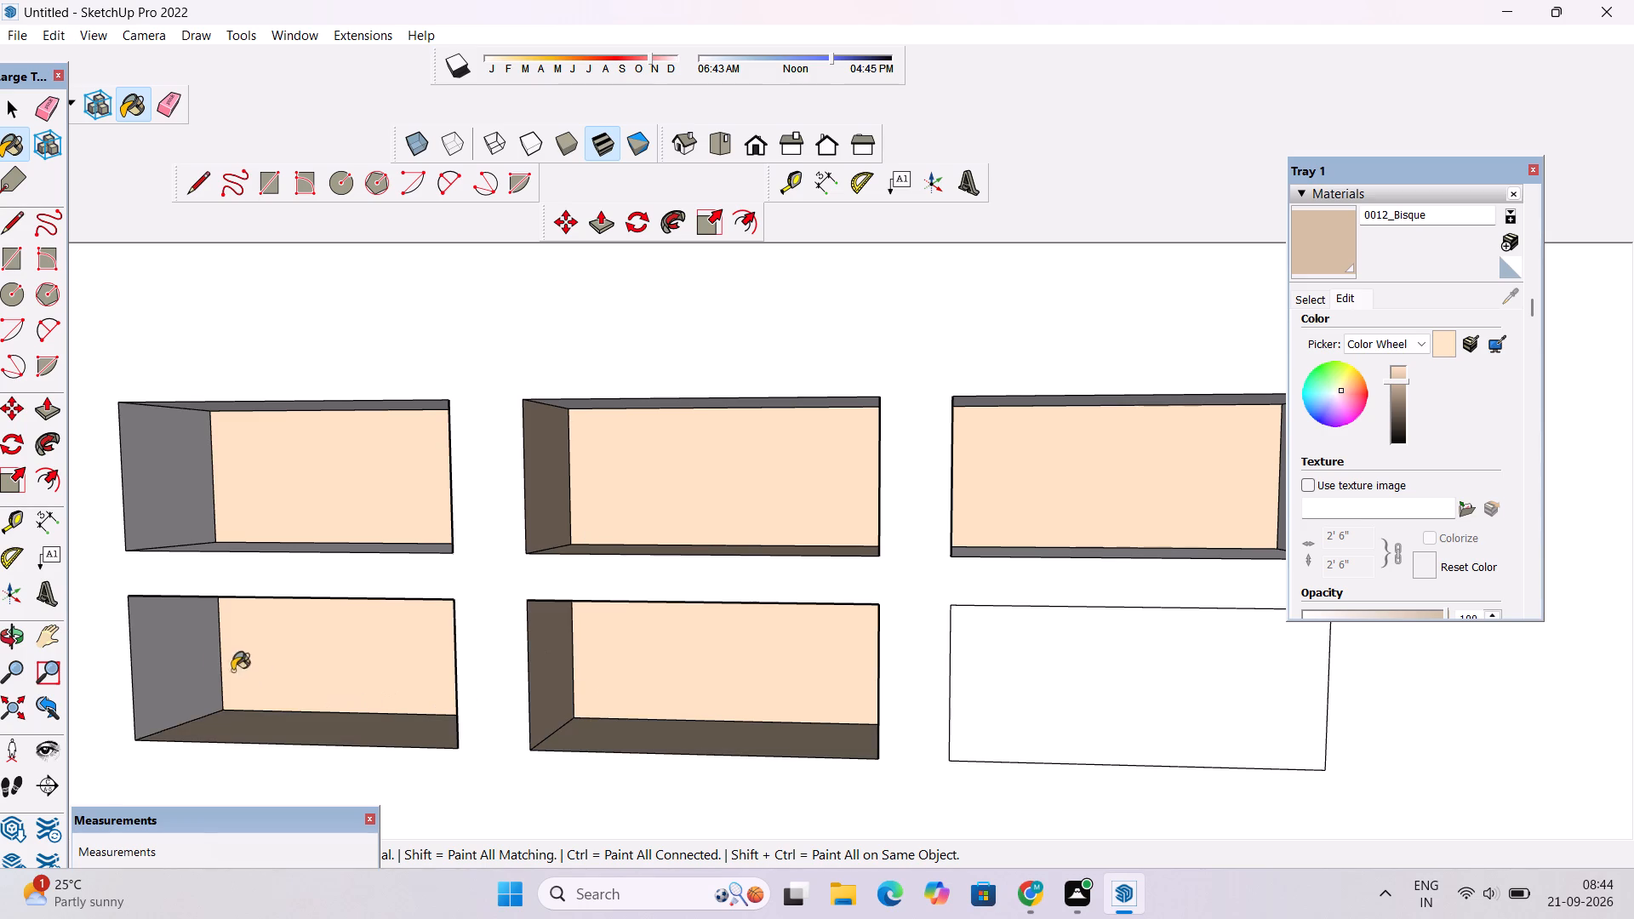
left_click(186, 661)
scroll(256, 540, "up", 5)
left_click(257, 559)
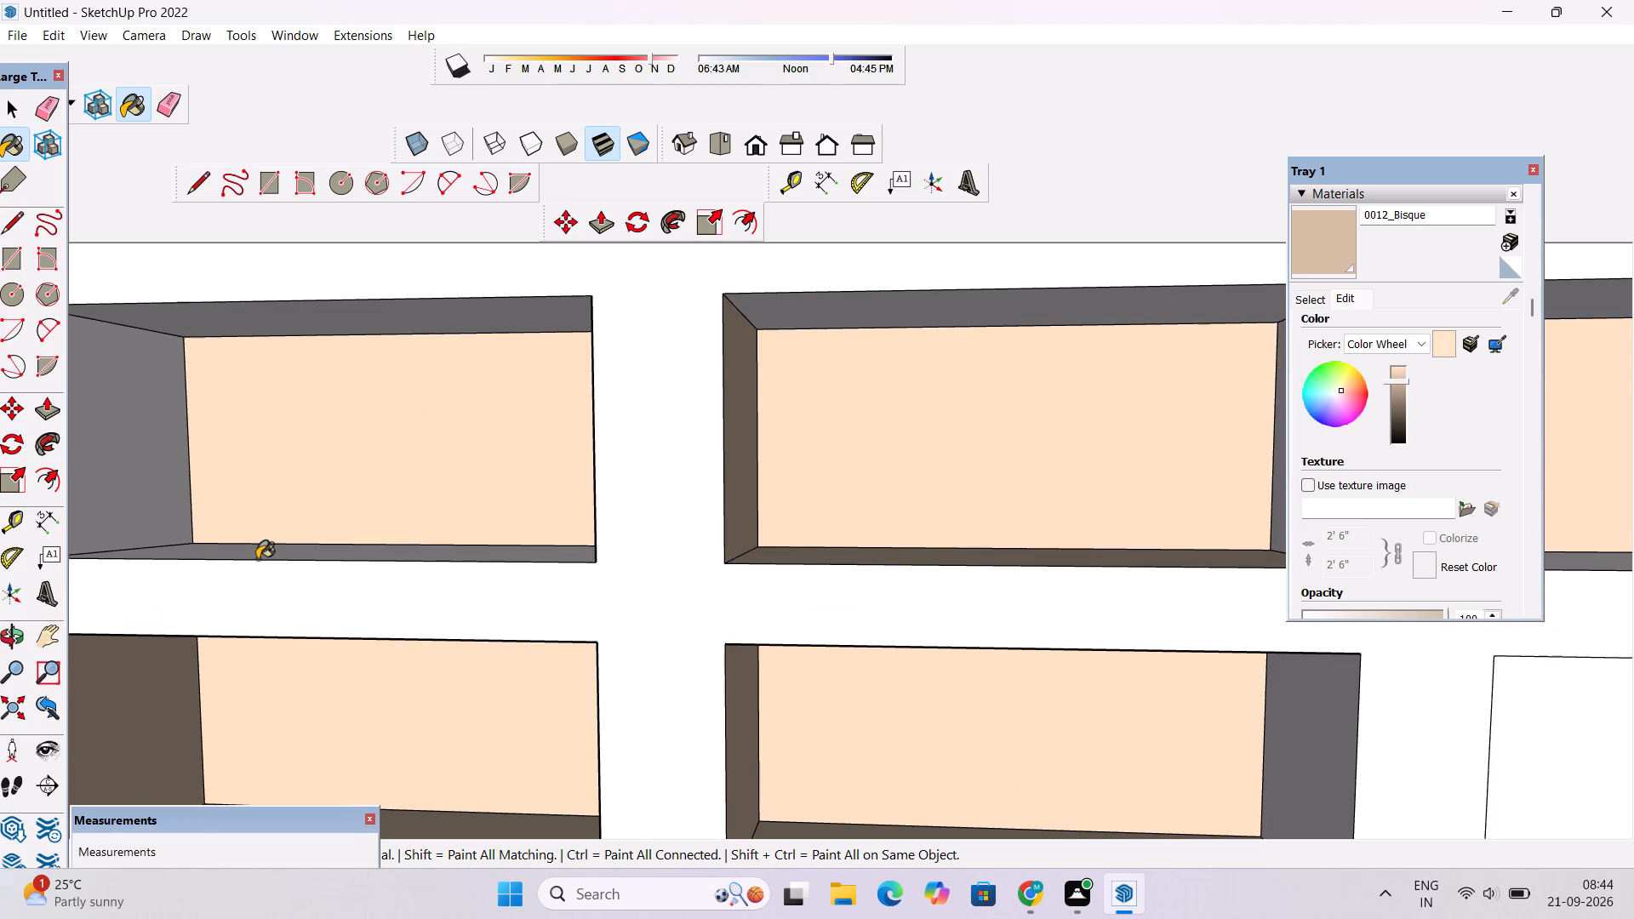
left_click(225, 551)
left_click(162, 509)
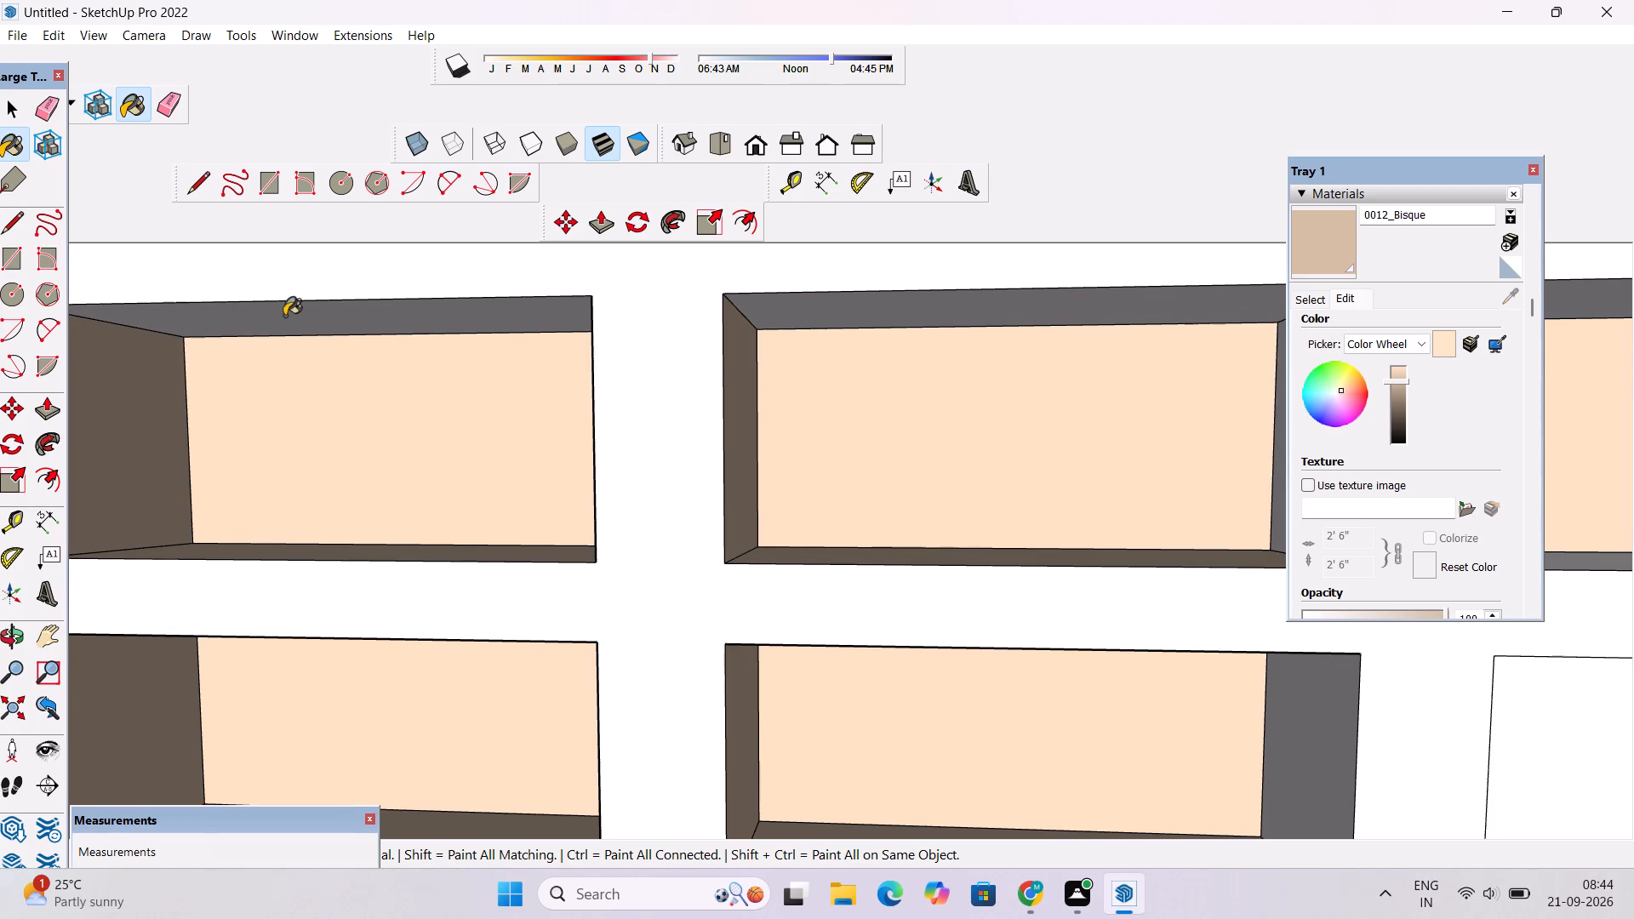
left_click(285, 314)
Paint the top and right inner faces of the upper middle niche with 0012_Bisque.
scroll(163, 479, "down", 5)
scroll(783, 347, "up", 7)
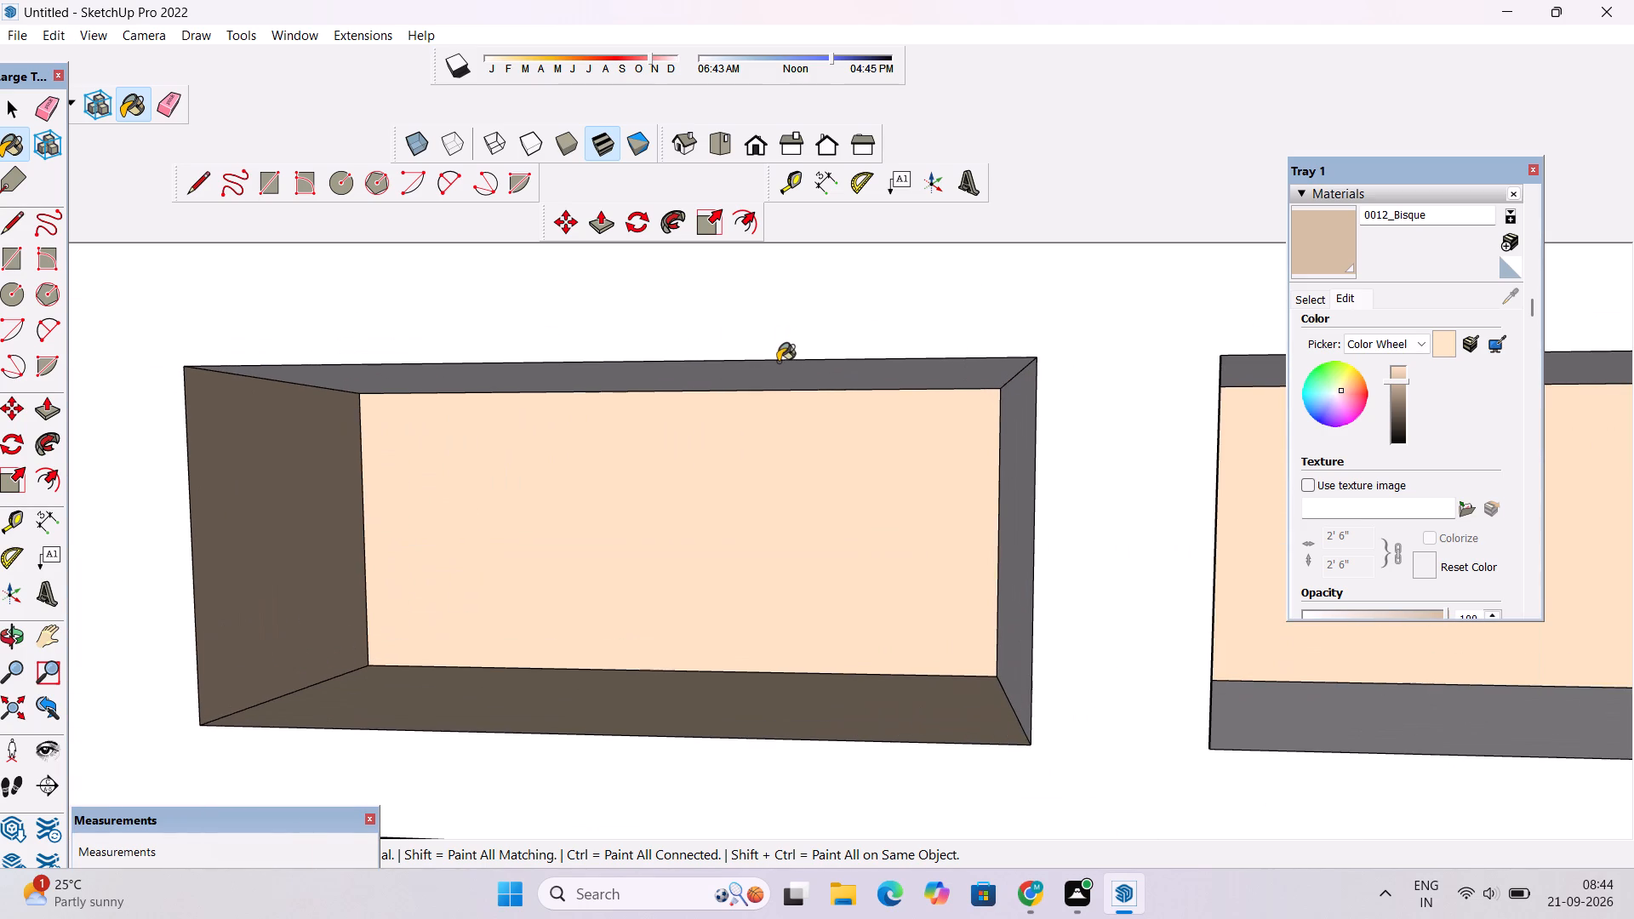
left_click(778, 373)
left_click(1019, 420)
scroll(382, 442, "down", 2)
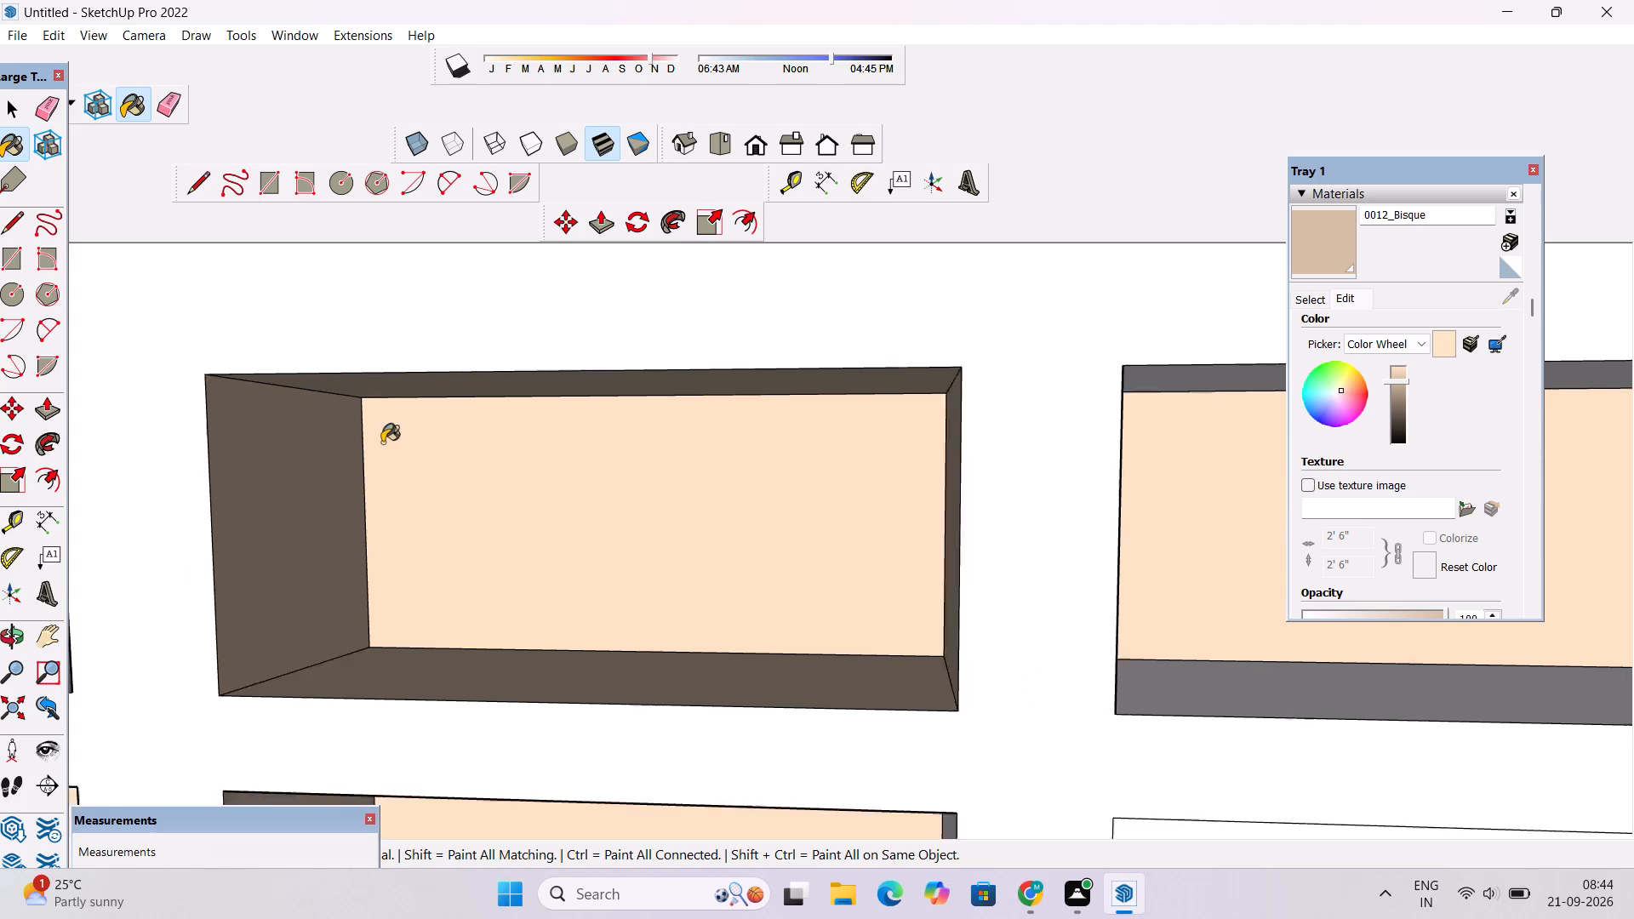
Paint all four inner side faces of the upper-right niche with 0012_Bisque.
scroll(382, 442, "down", 7)
scroll(952, 485, "up", 5)
scroll(613, 556, "up", 4)
left_click(383, 550)
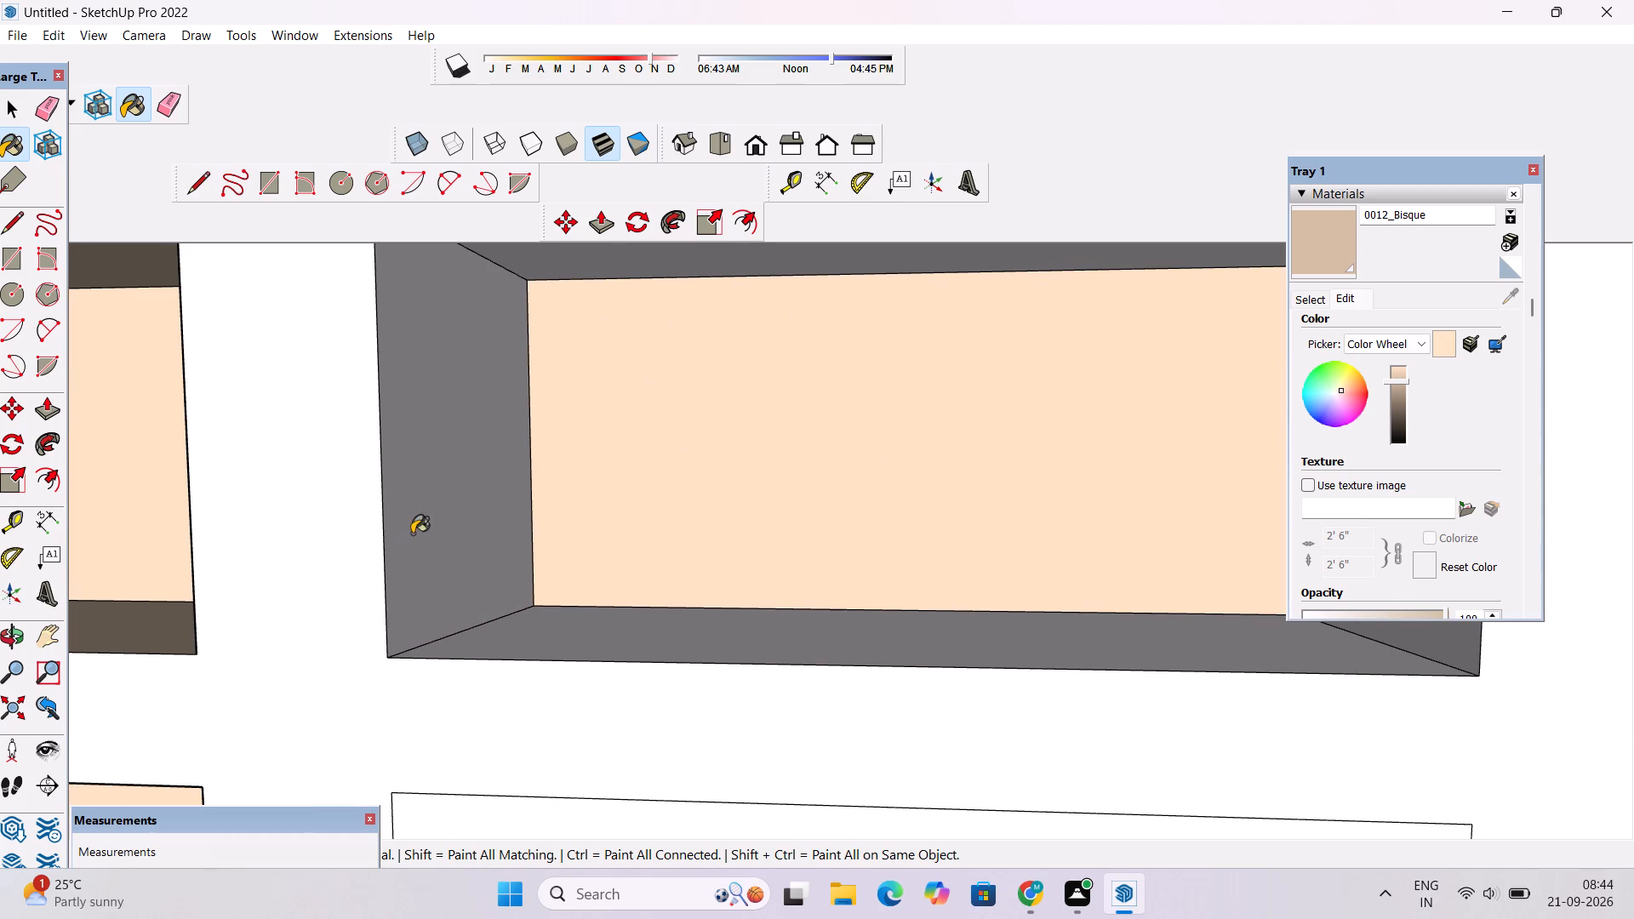
left_click(412, 534)
left_click(508, 636)
scroll(507, 609, "down", 5)
left_click(603, 385)
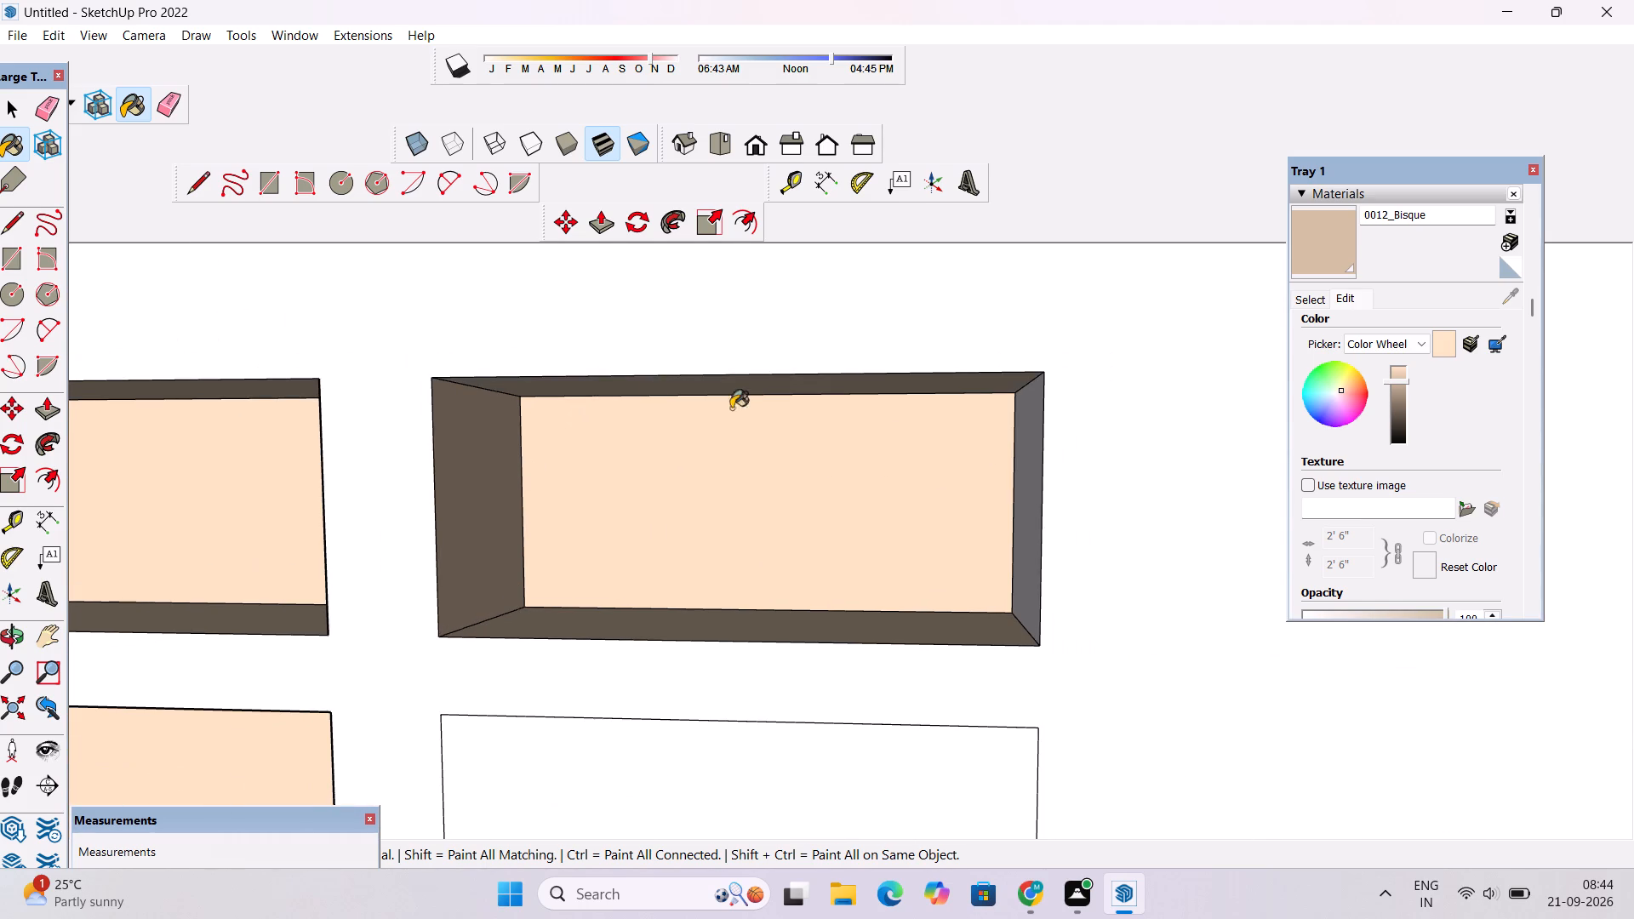
left_click(1029, 437)
Push the flat lower-right rectangle 6" into the wall to match the depth of the niche above it.
scroll(624, 471, "down", 4)
key("space")
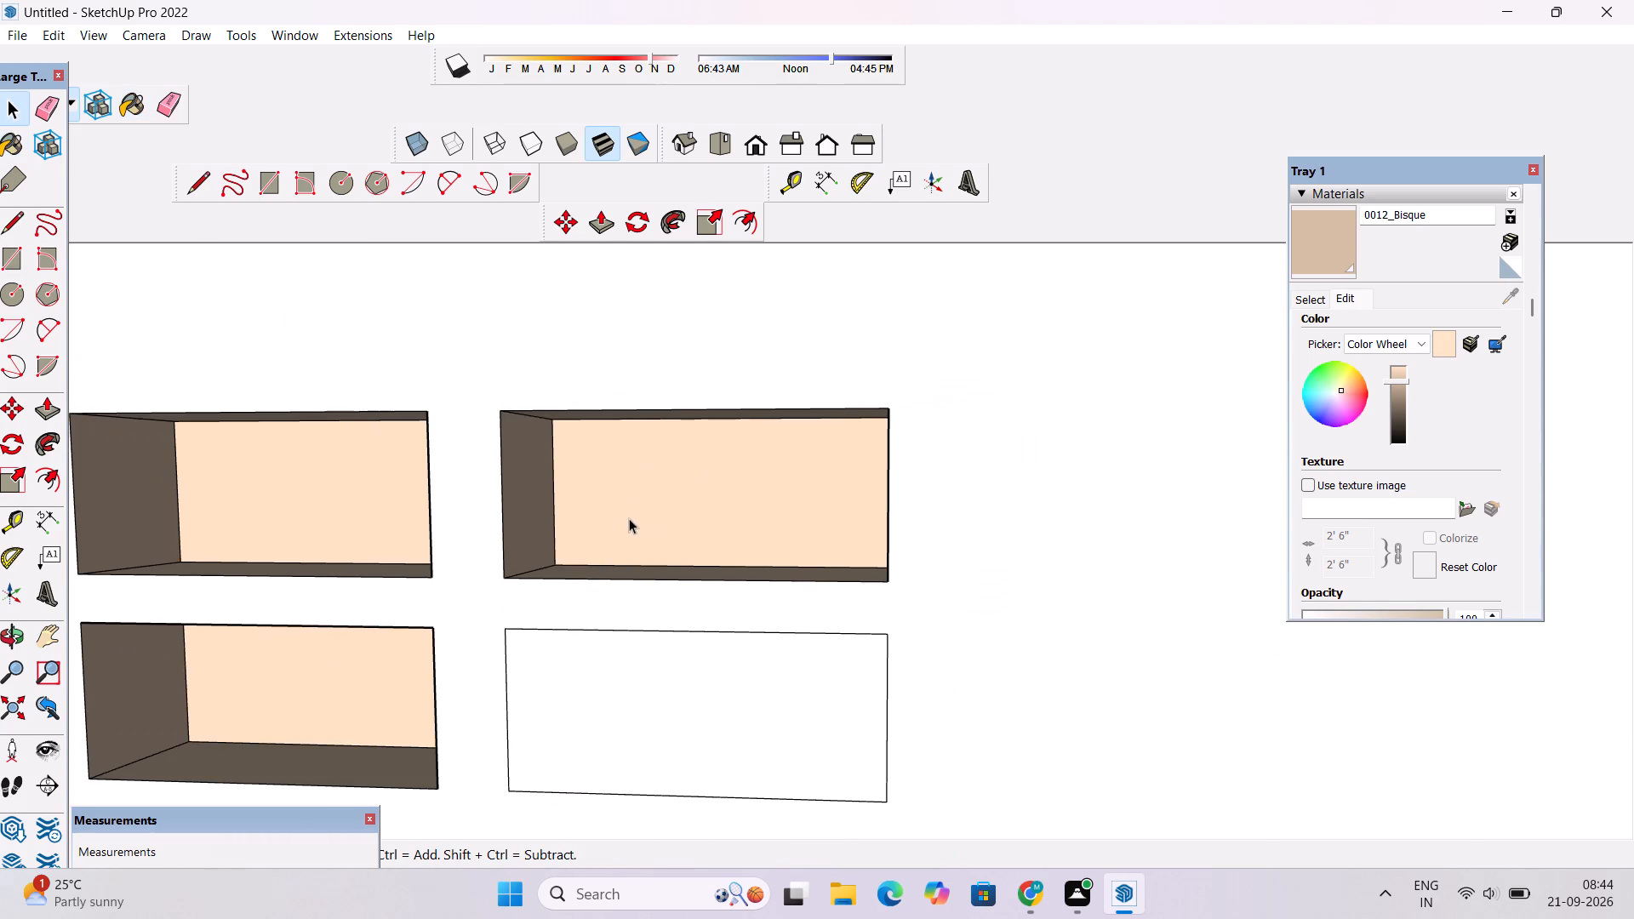
key("p")
key("space")
key("space")
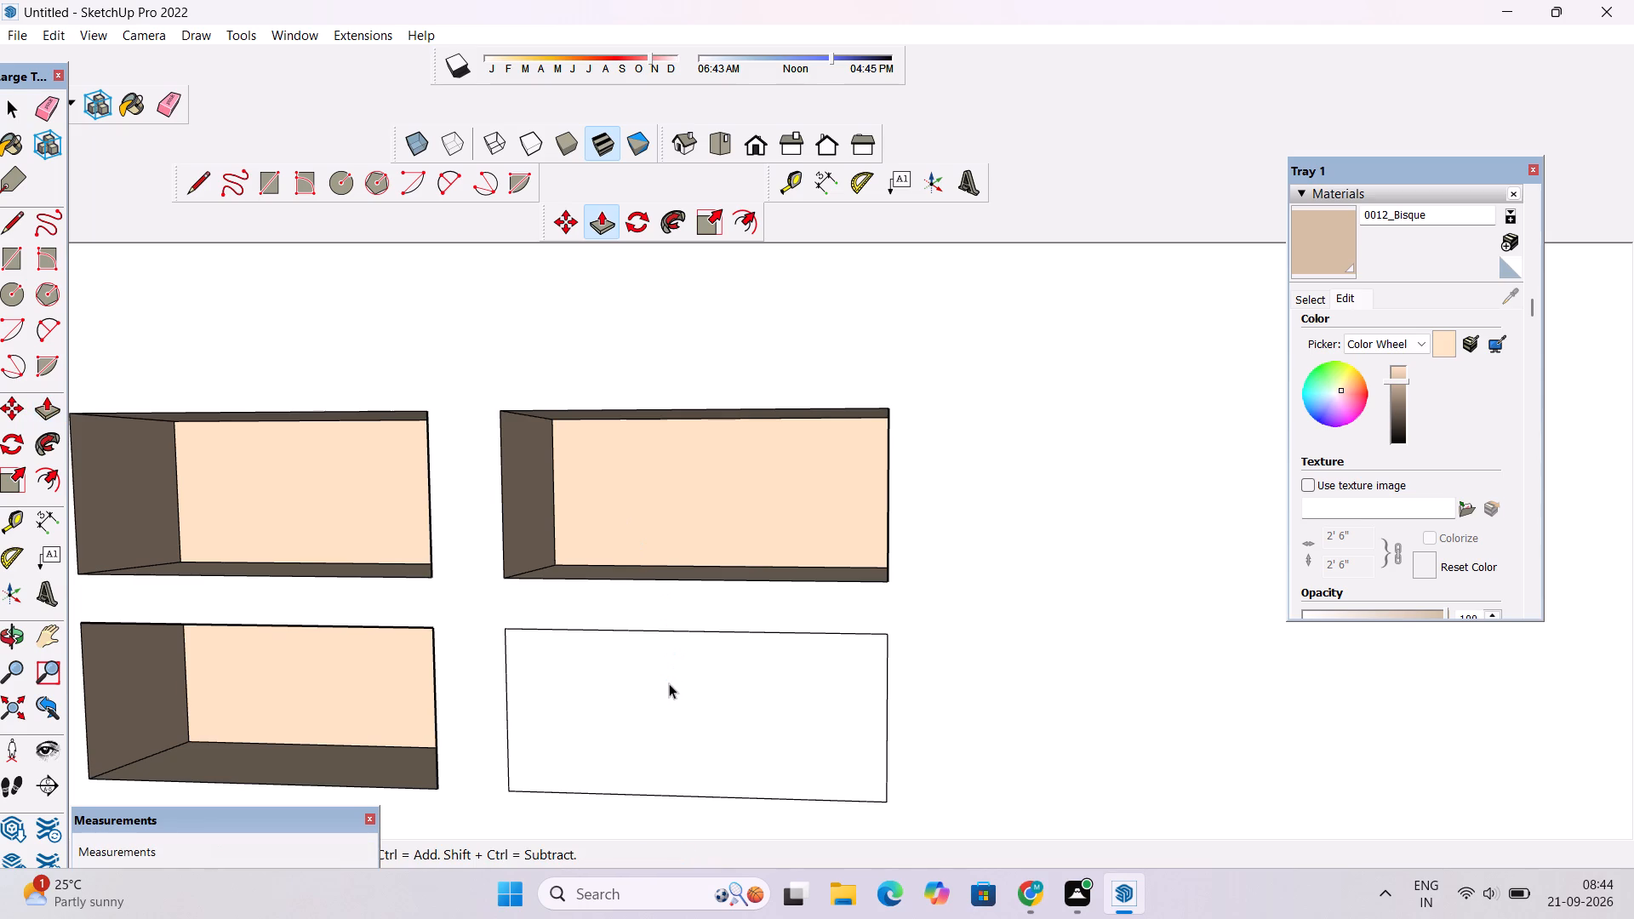
left_click(669, 683)
key("p")
left_click(670, 682)
left_click(708, 471)
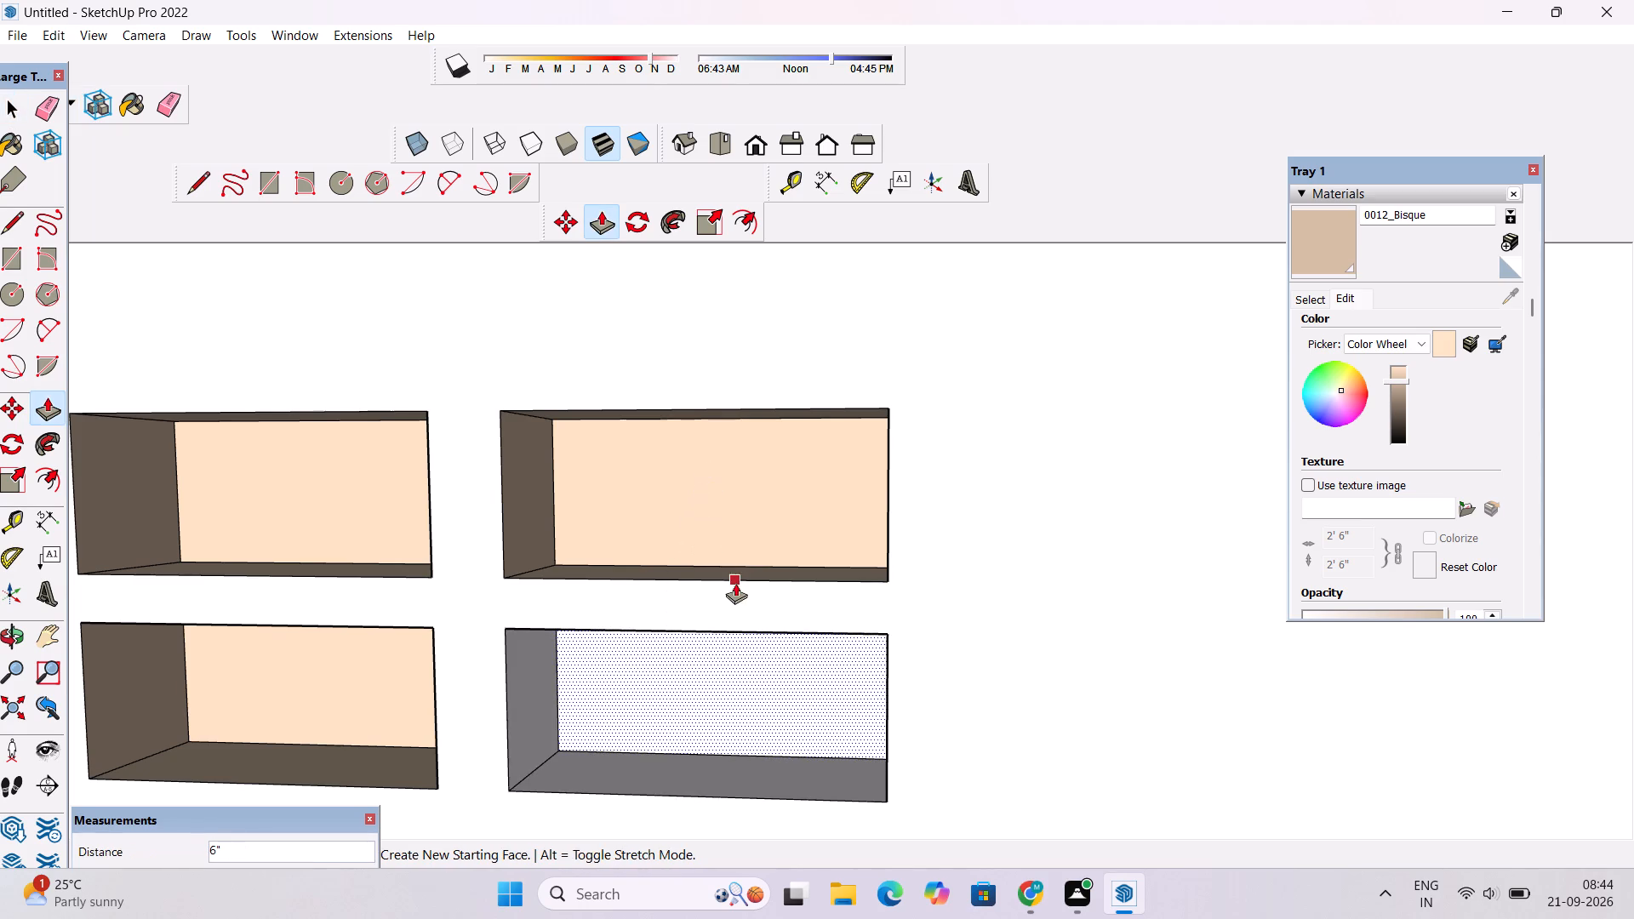
Paint the back and all four inner side faces of the new lower-right niche with 0012_Bisque.
key("space")
key("o")
left_click_drag(702, 653, 706, 614)
scroll(706, 614, "down", 2)
left_click_drag(710, 642, 737, 579, "shift")
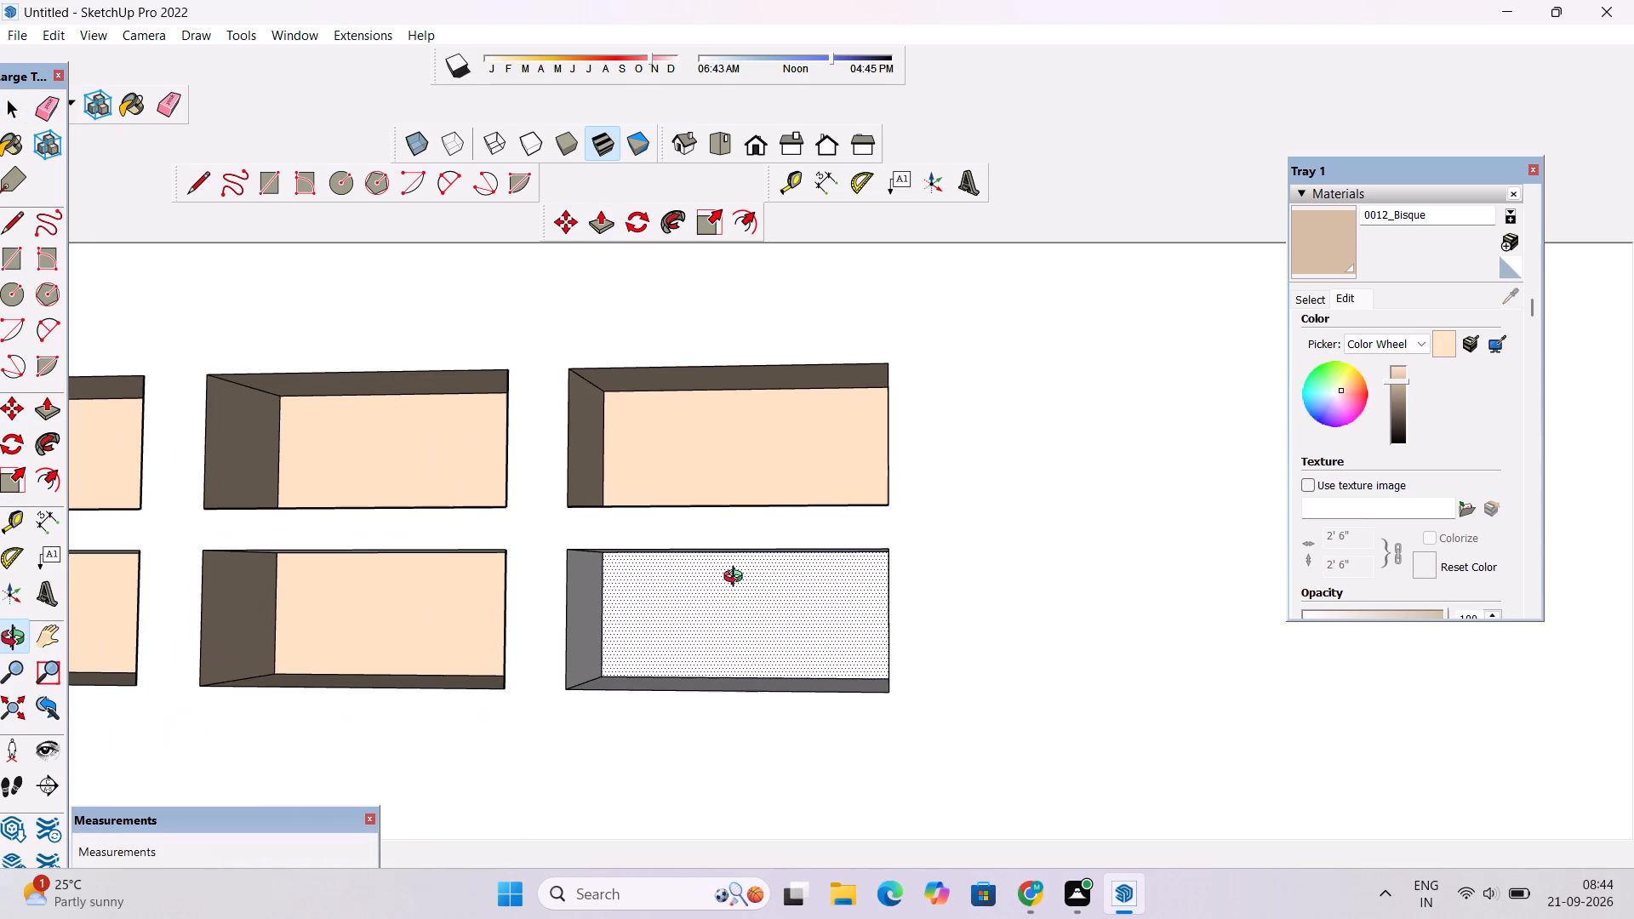
key("space")
left_click(1328, 252)
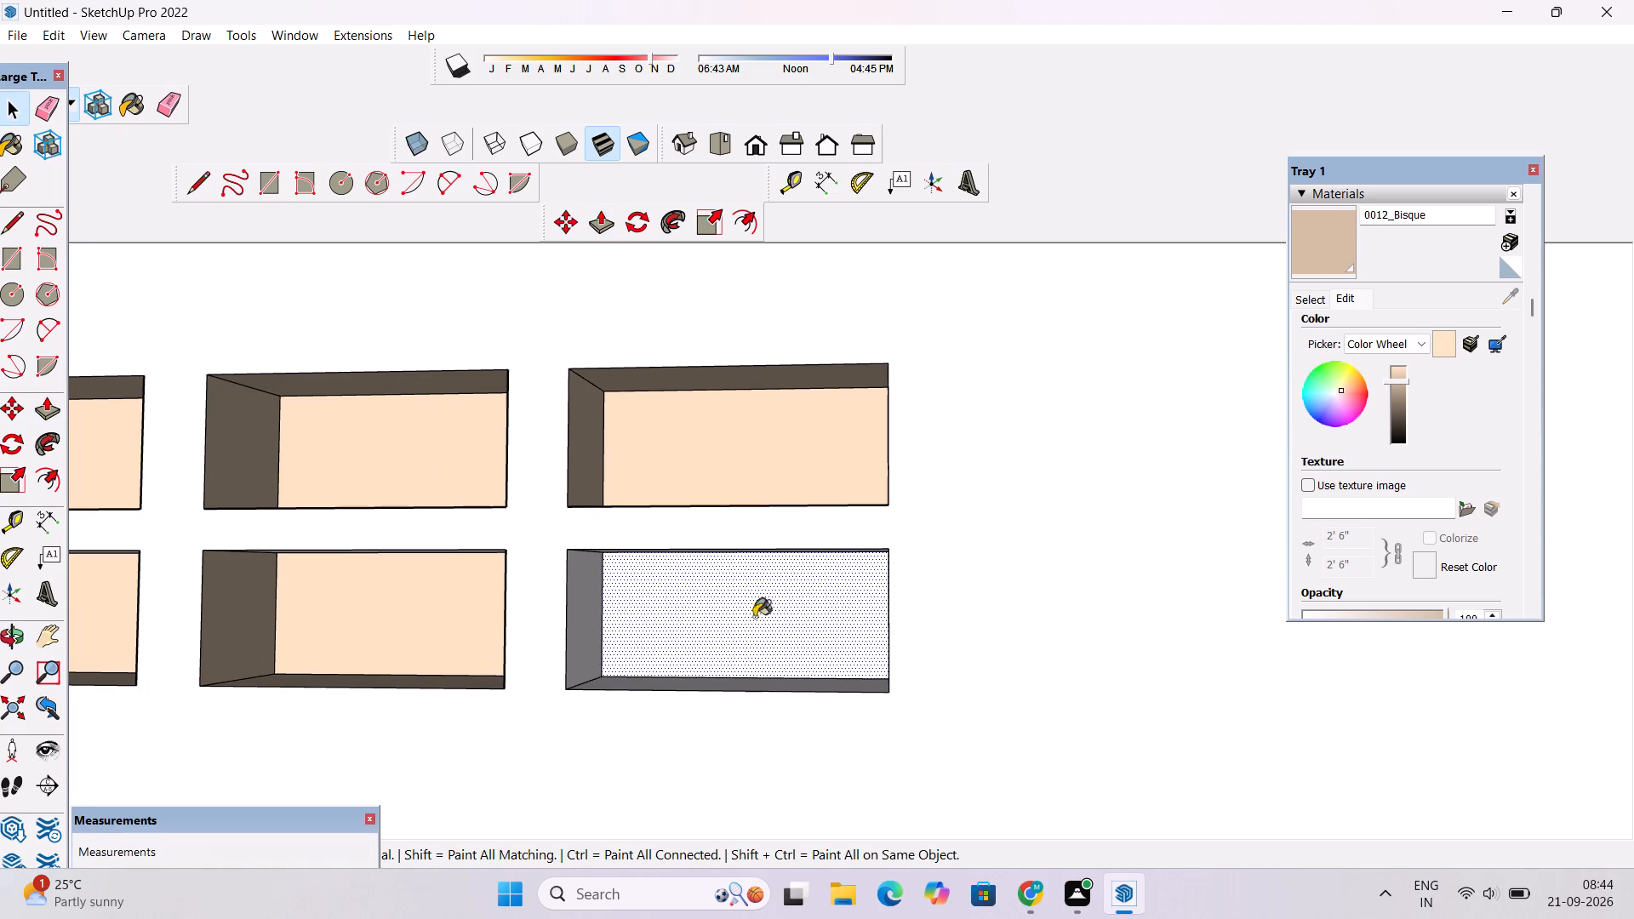
scroll(724, 637, "up", 8)
left_click_drag(548, 733, 552, 724)
left_click(598, 638)
left_click(409, 579)
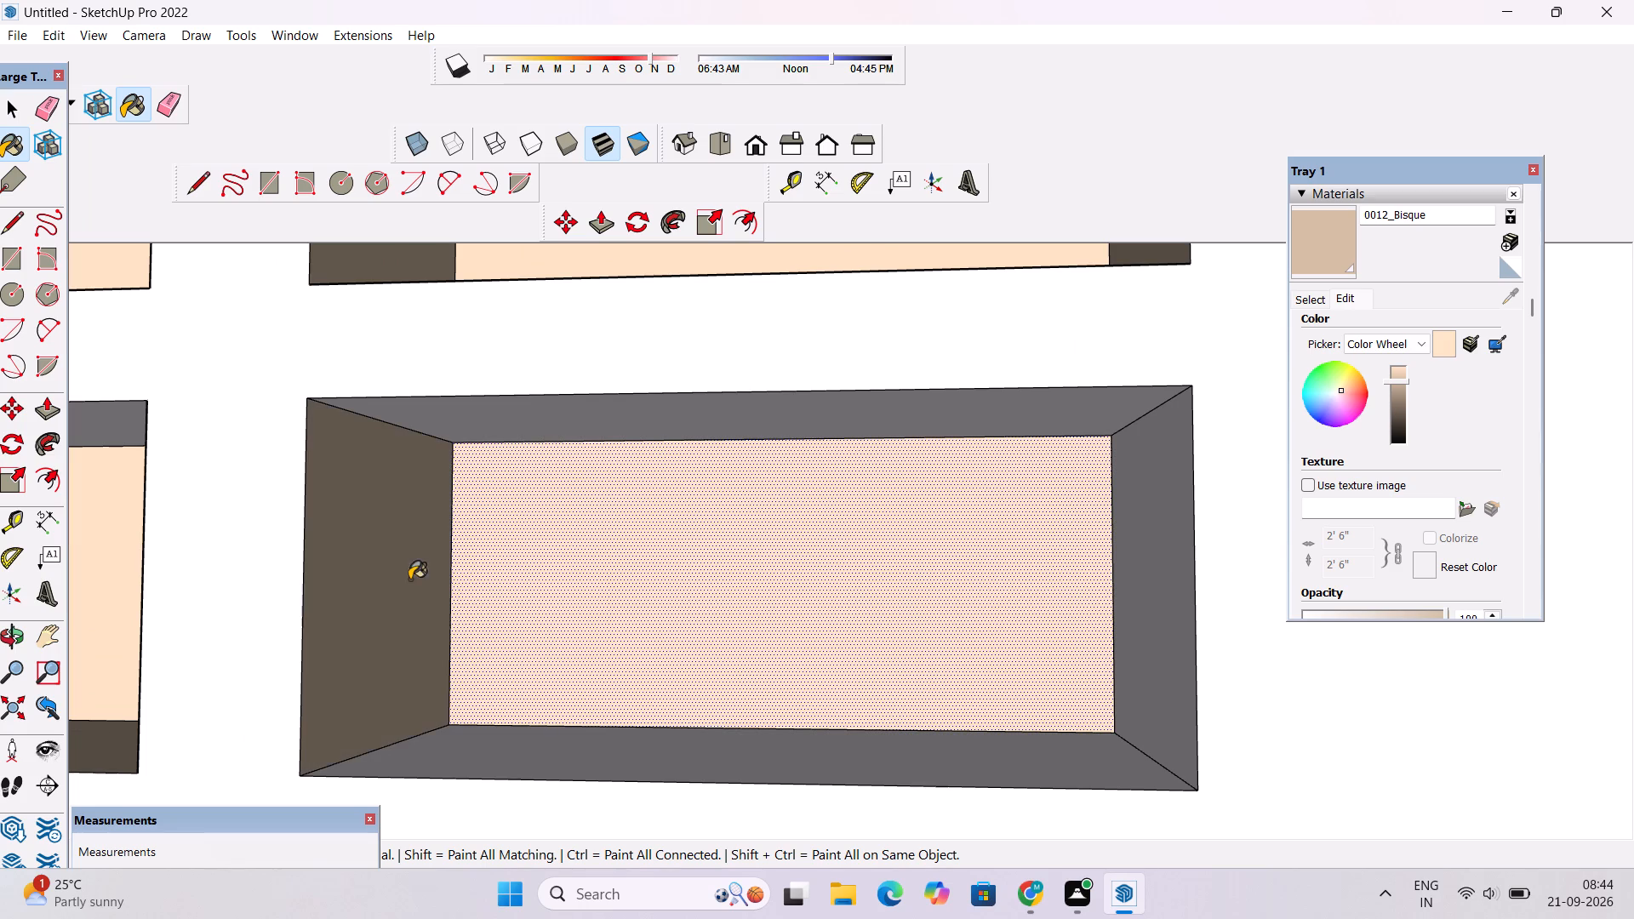
left_click(504, 752)
left_click(664, 417)
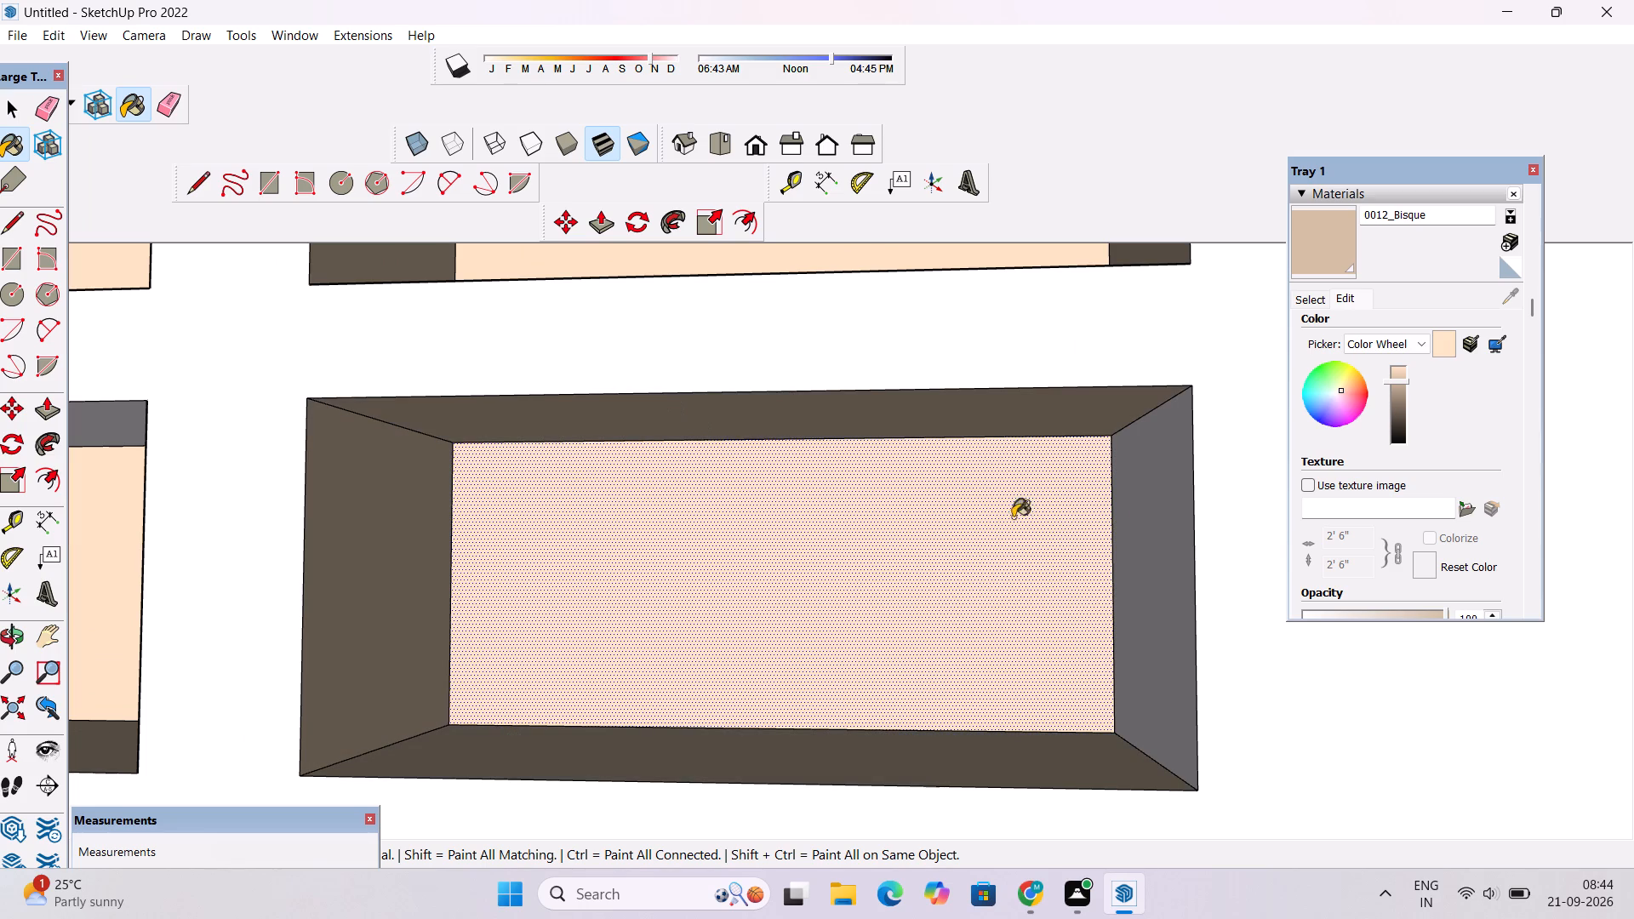
left_click(1177, 505)
Paint the right and top inner faces of the lower middle niche with 0012_Bisque.
scroll(880, 512, "down", 8)
scroll(473, 529, "up", 7)
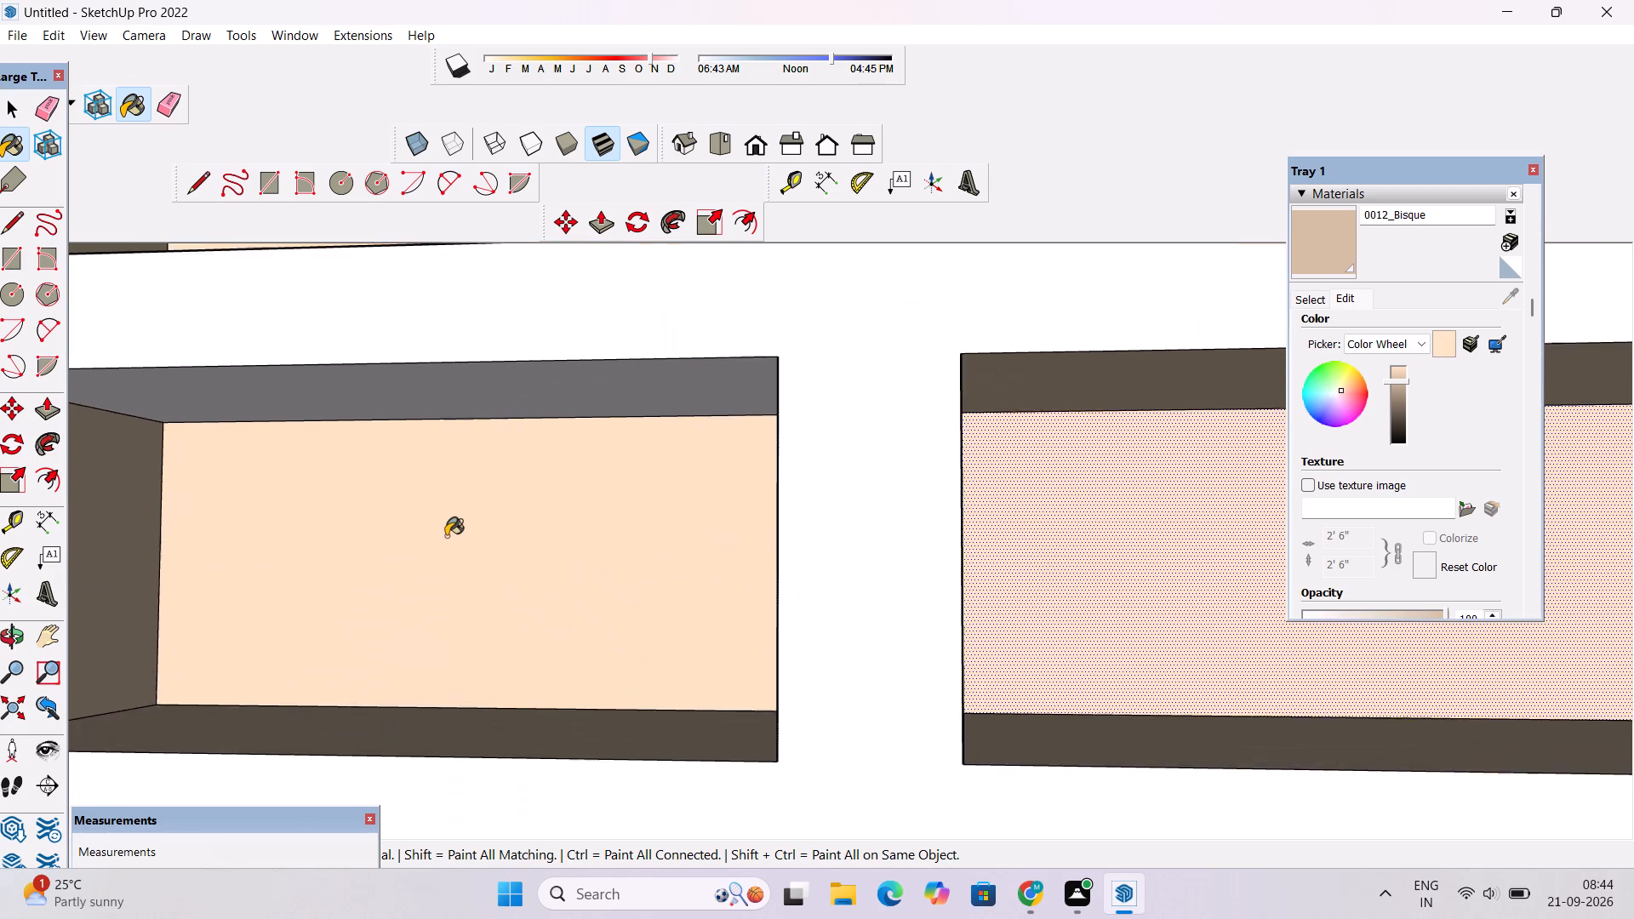
scroll(446, 536, "up", 5)
left_click(1008, 486)
left_click(929, 297)
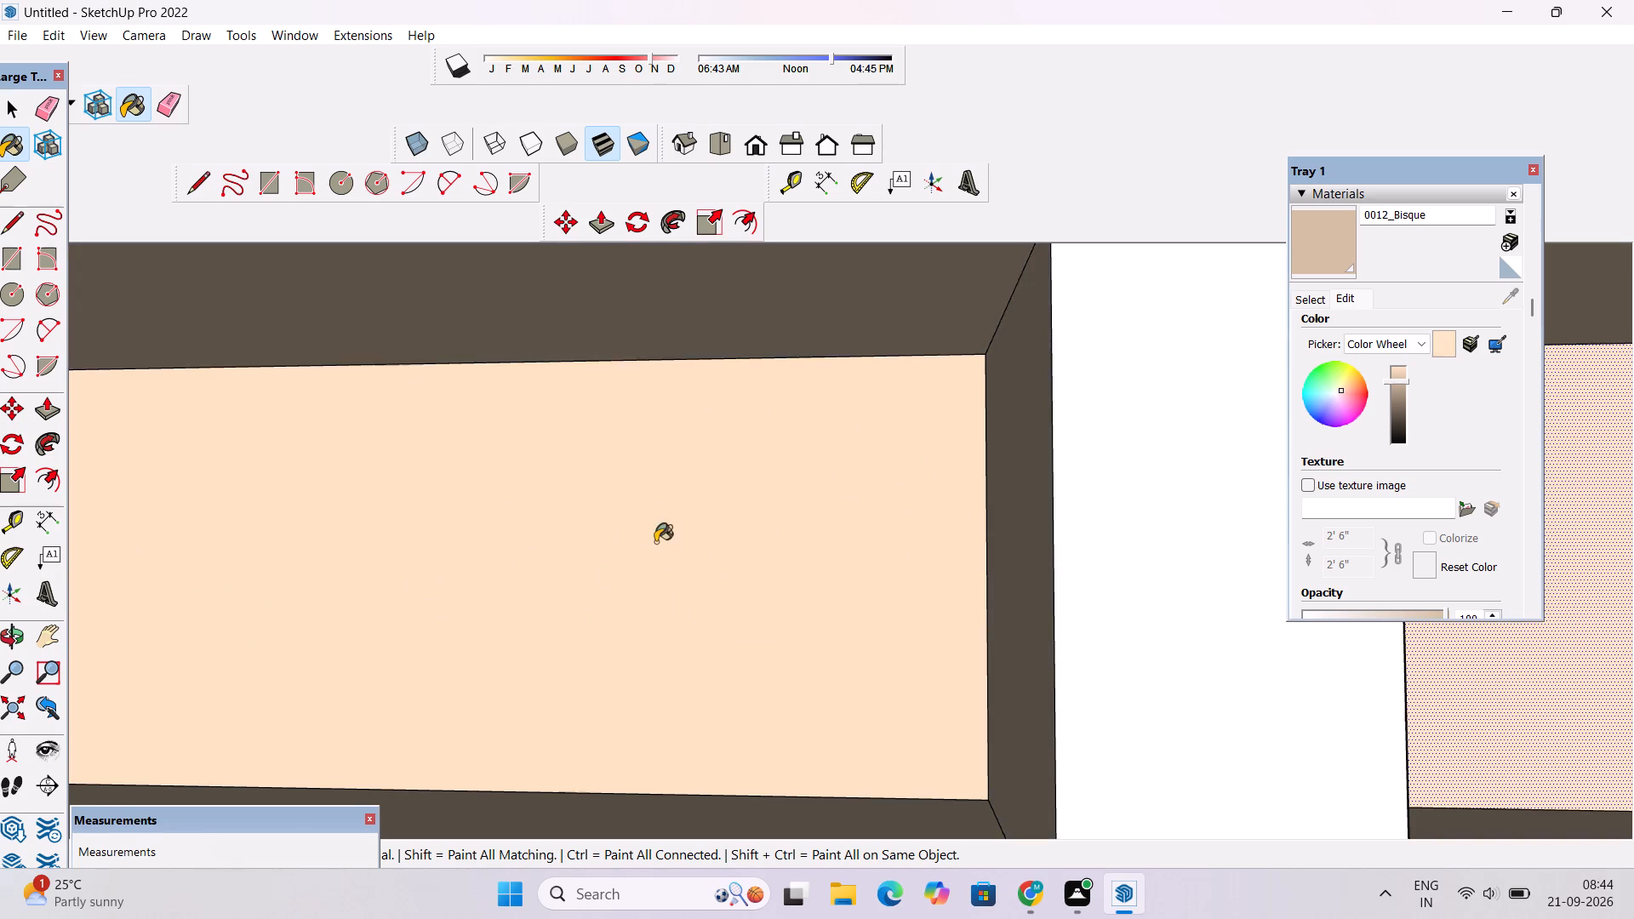
Paint the remaining top and right inner faces of the left-hand niches with 0012_Bisque.
scroll(655, 582, "down", 10)
scroll(646, 449, "up", 12)
scroll(815, 422, "down", 2)
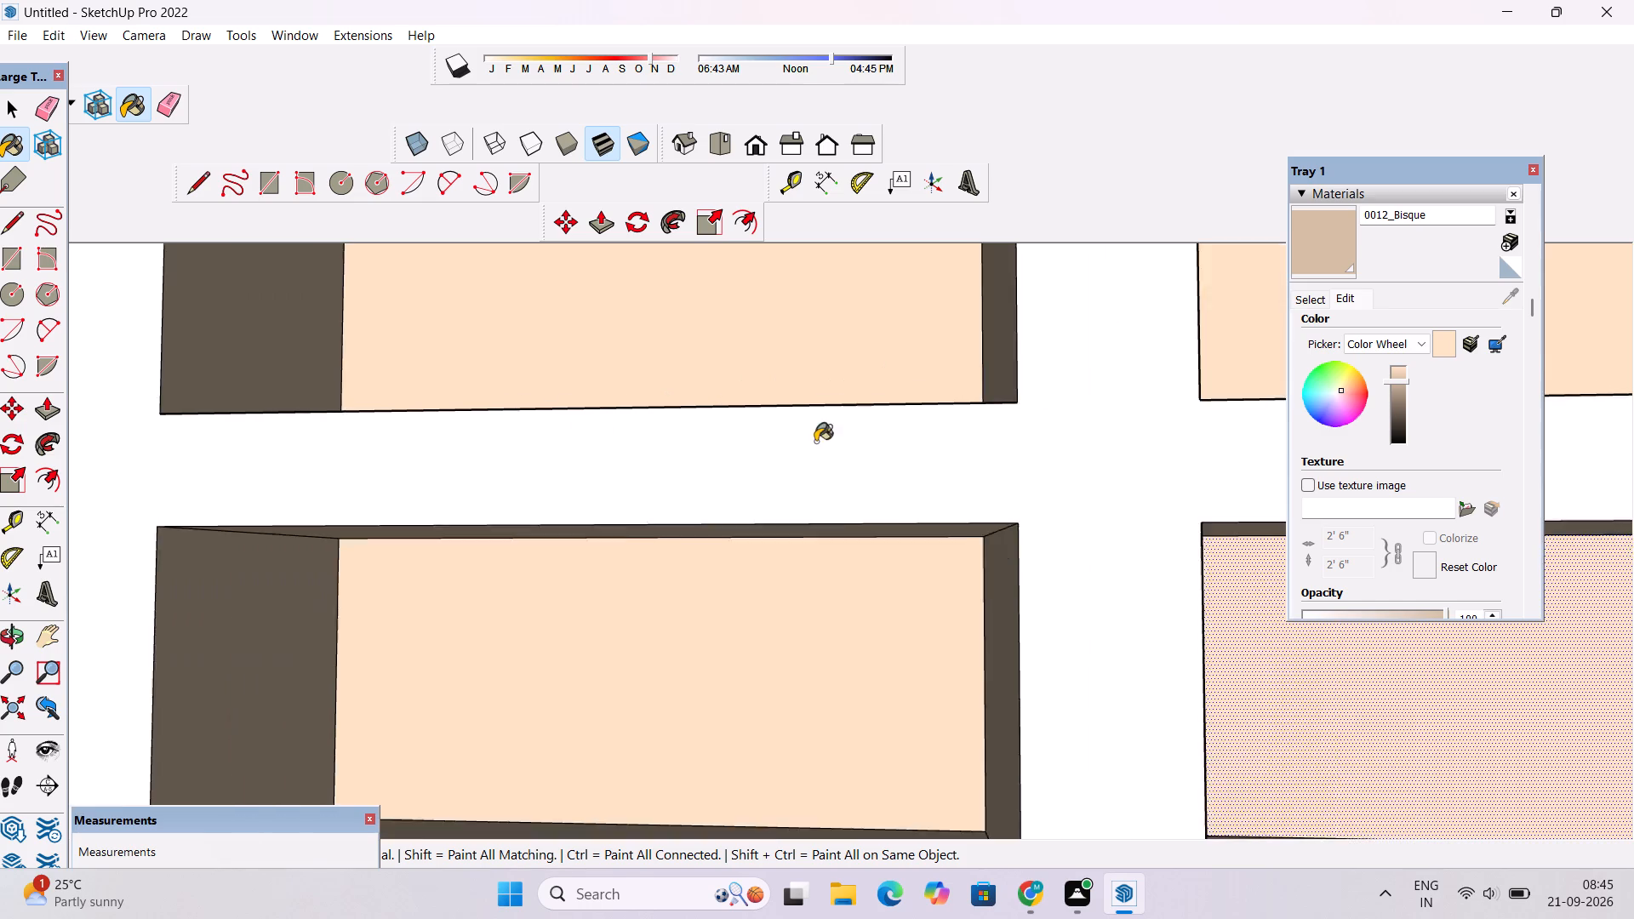
scroll(815, 442, "down", 13)
scroll(36, 519, "up", 5)
scroll(307, 522, "up", 9)
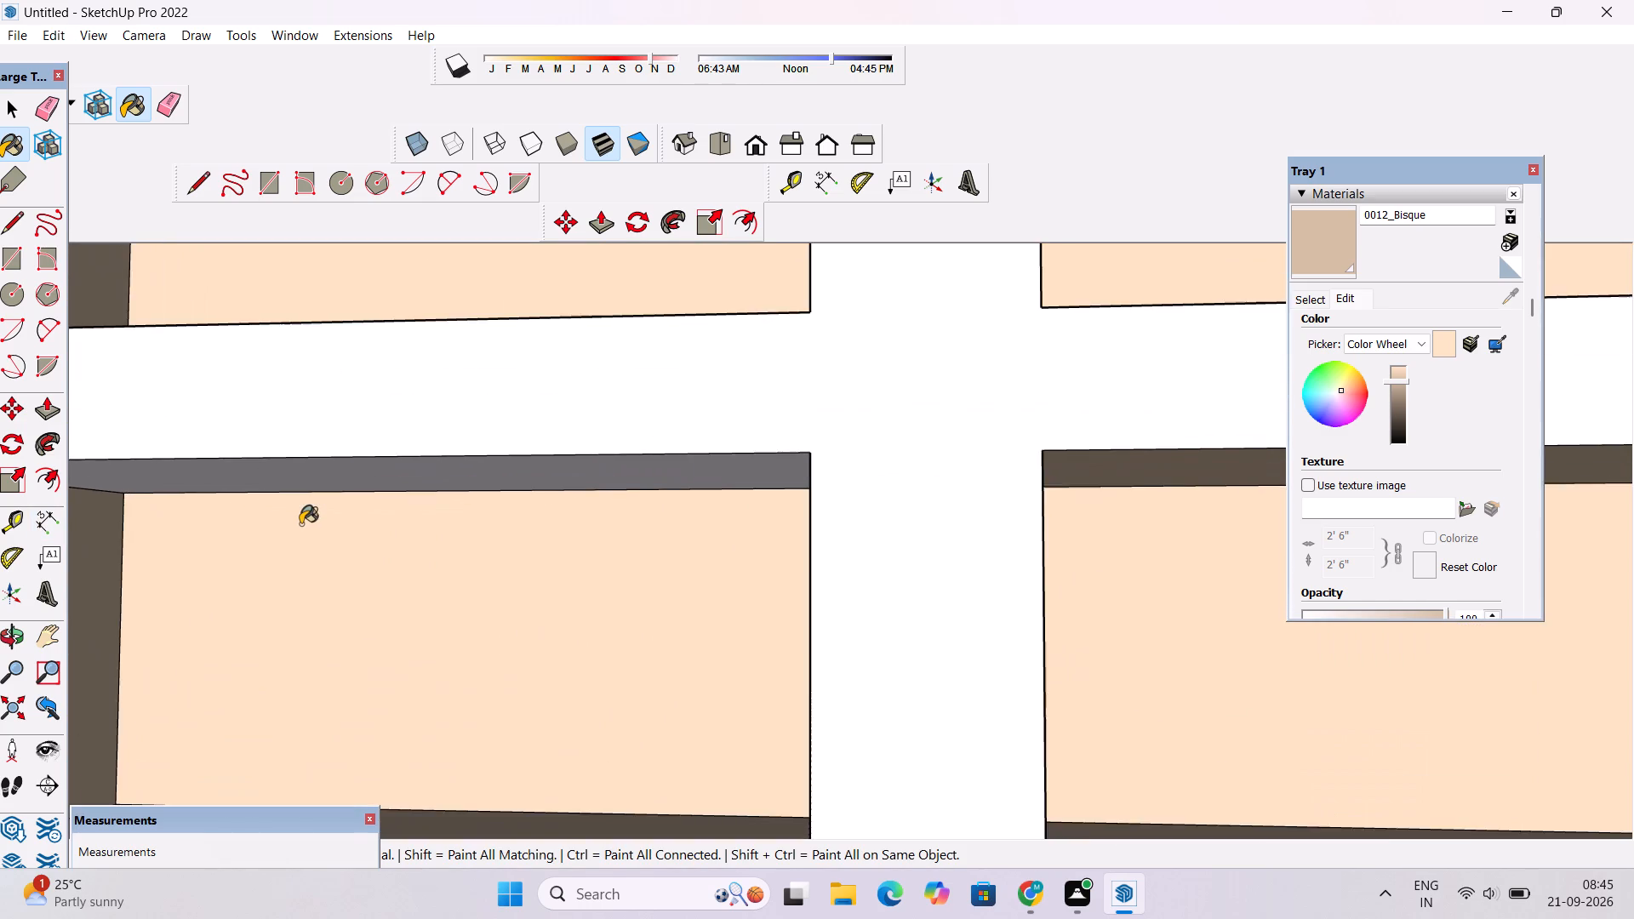
scroll(300, 524, "up", 4)
left_click(848, 421)
left_click_drag(1142, 489, 1129, 491)
scroll(729, 658, "down", 11)
scroll(677, 488, "up", 8)
left_click_drag(1148, 482, 1076, 491)
scroll(376, 522, "down", 6)
scroll(726, 454, "up", 14)
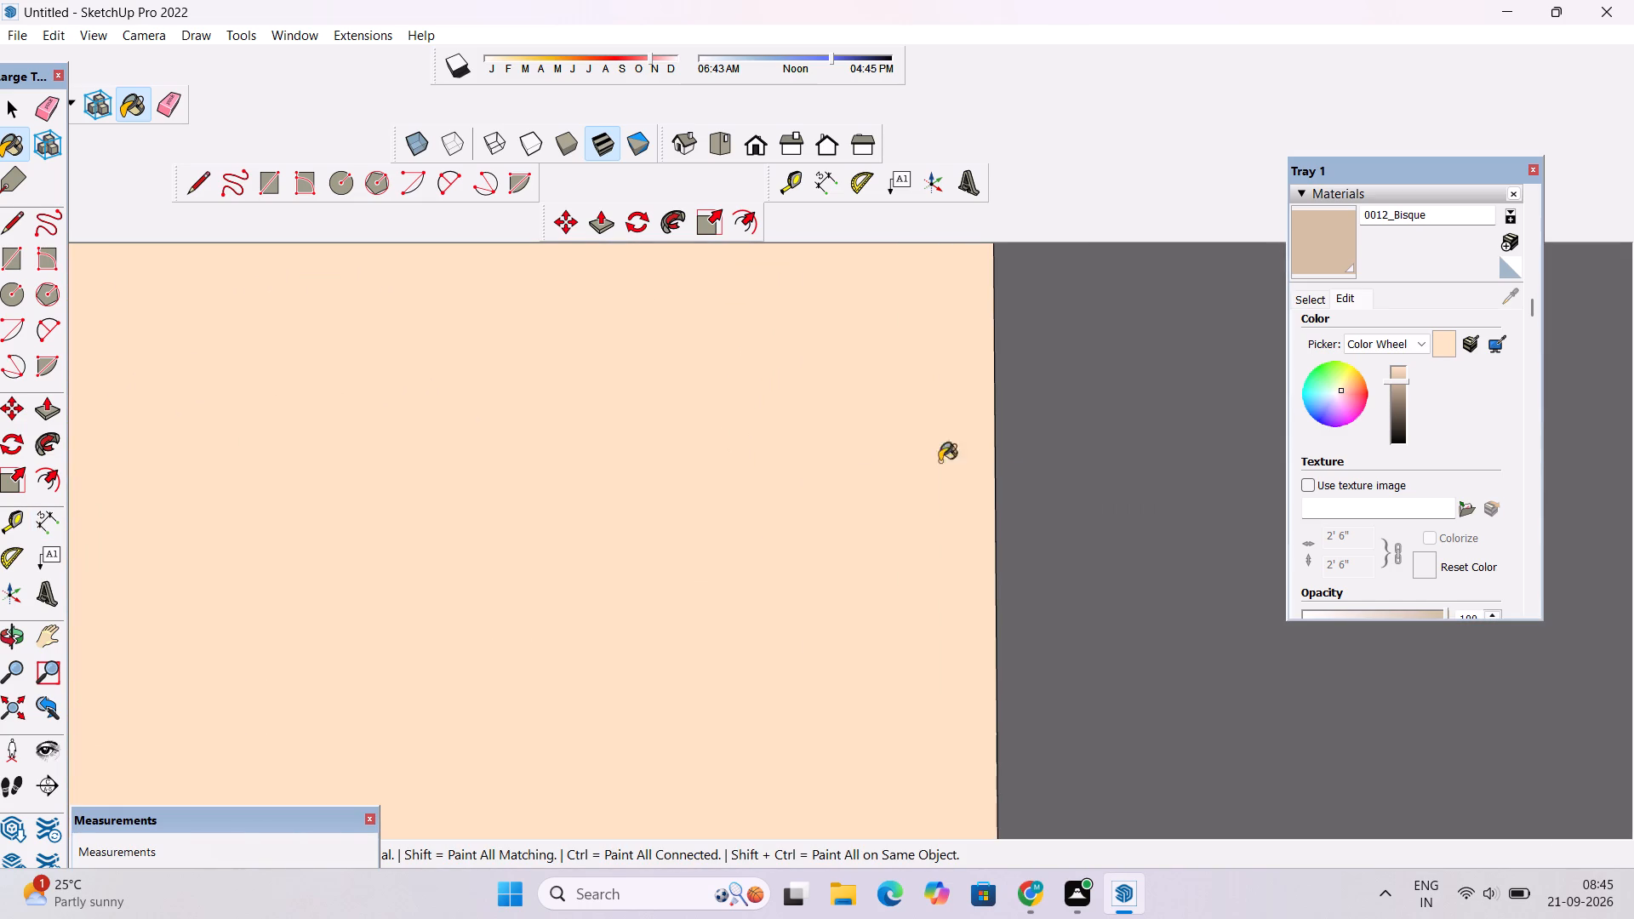
left_click(1083, 401)
scroll(534, 477, "down", 13)
Examine the painted niches from several angles, the small squares below them, and the whole facade.
key("o")
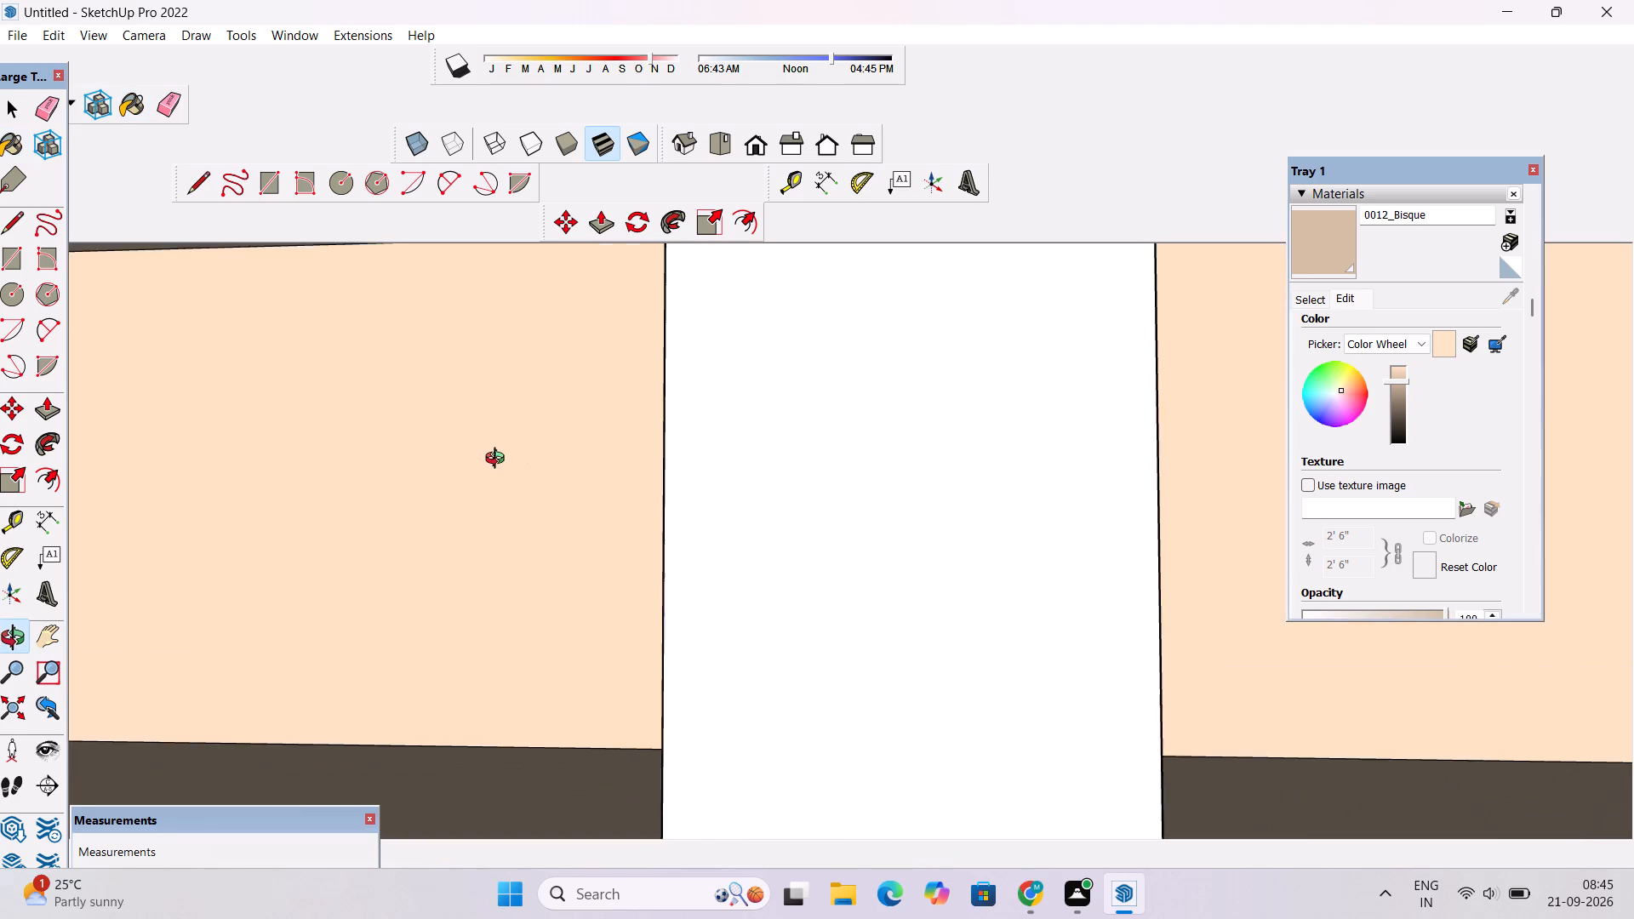
scroll(499, 460, "down", 6)
left_click_drag(529, 499, 540, 563)
scroll(540, 565, "down", 5)
left_click_drag(427, 641, 551, 529, "shift")
scroll(557, 517, "down", 6)
left_click_drag(528, 632, 626, 606)
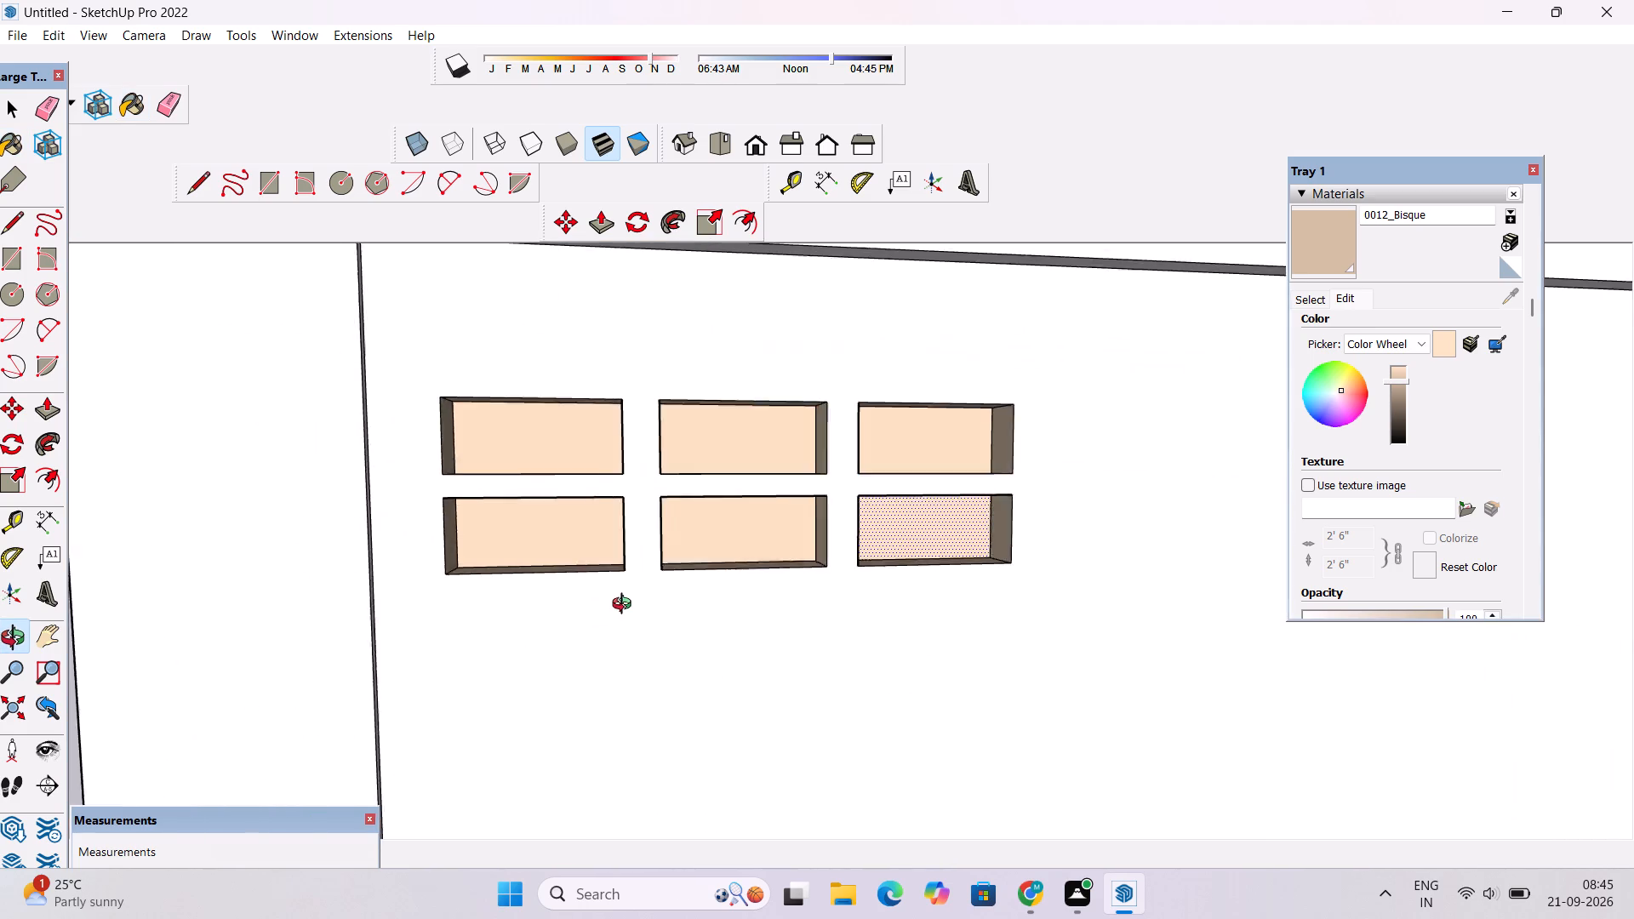
left_click_drag(626, 606, 626, 599)
scroll(626, 590, "down", 5)
left_click_drag(774, 616, 574, 556)
scroll(563, 550, "down", 6)
left_click_drag(615, 614, 552, 613)
key("space")
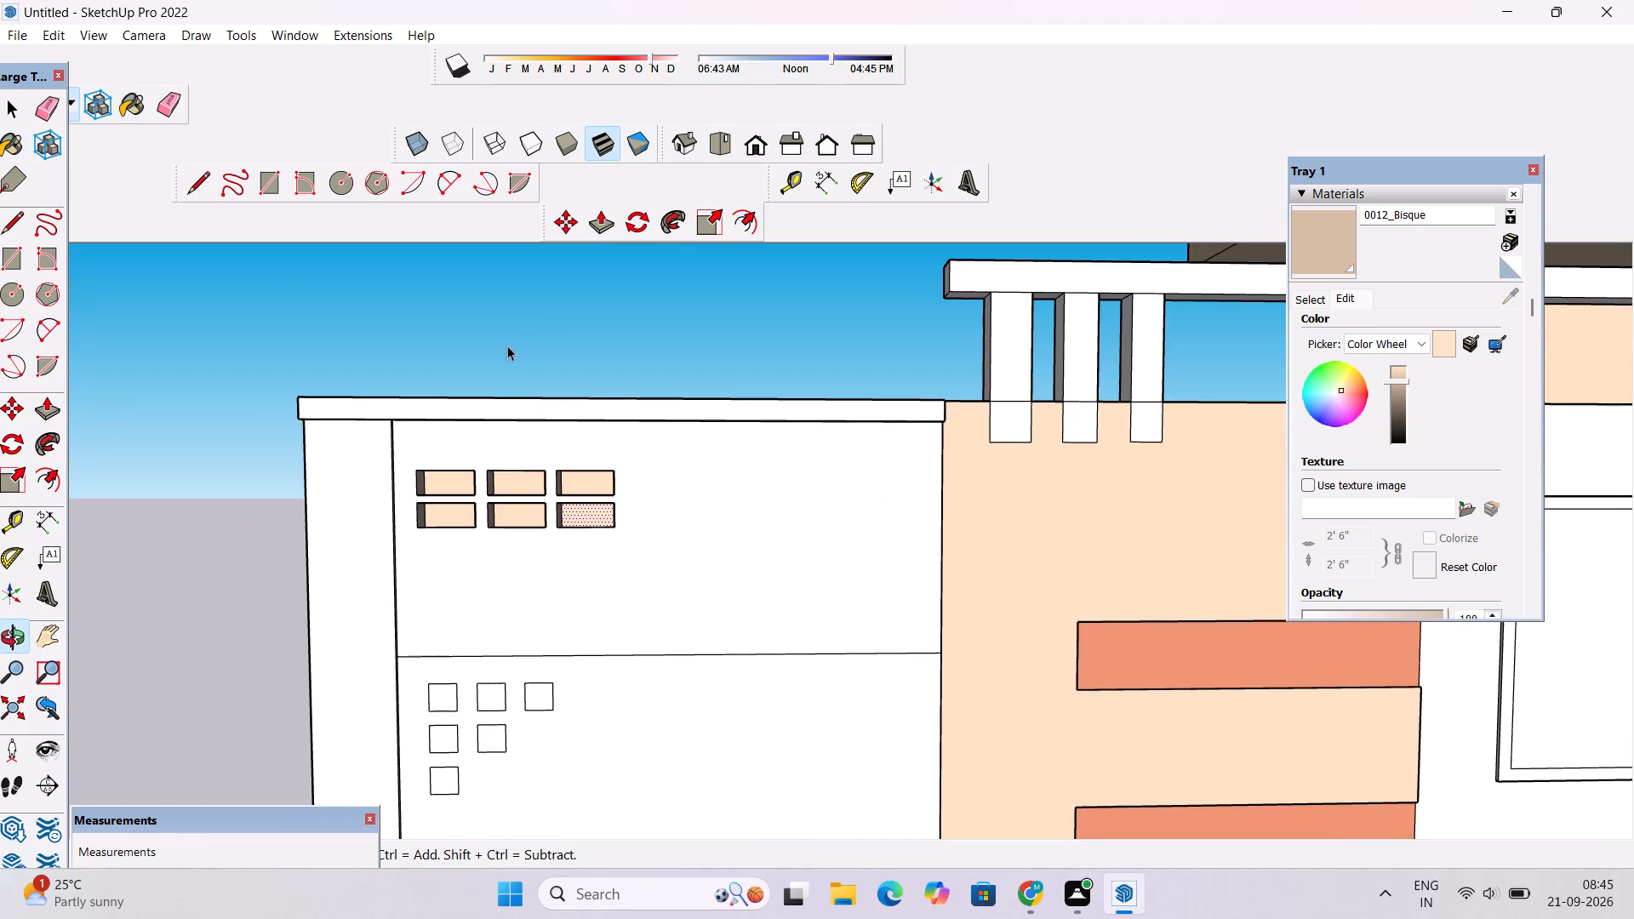
left_click(535, 322)
key("o")
scroll(628, 594, "up", 1)
left_click_drag(606, 620, 578, 508, "shift")
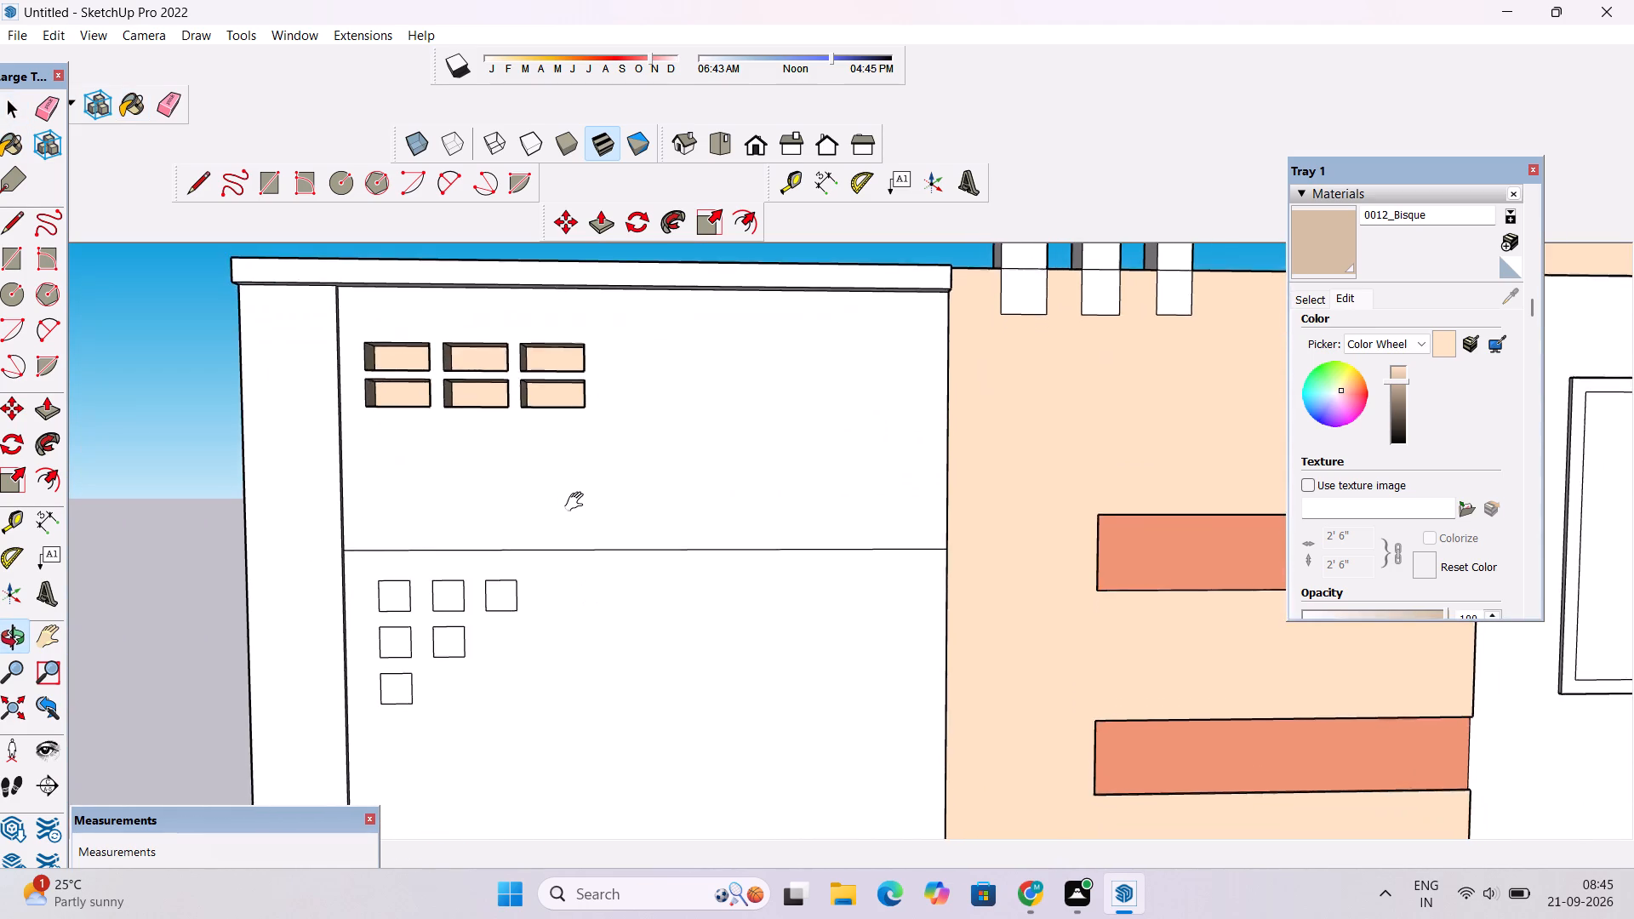
scroll(578, 502, "down", 4)
left_click_drag(584, 614, 584, 508, "shift")
scroll(571, 523, "up", 1)
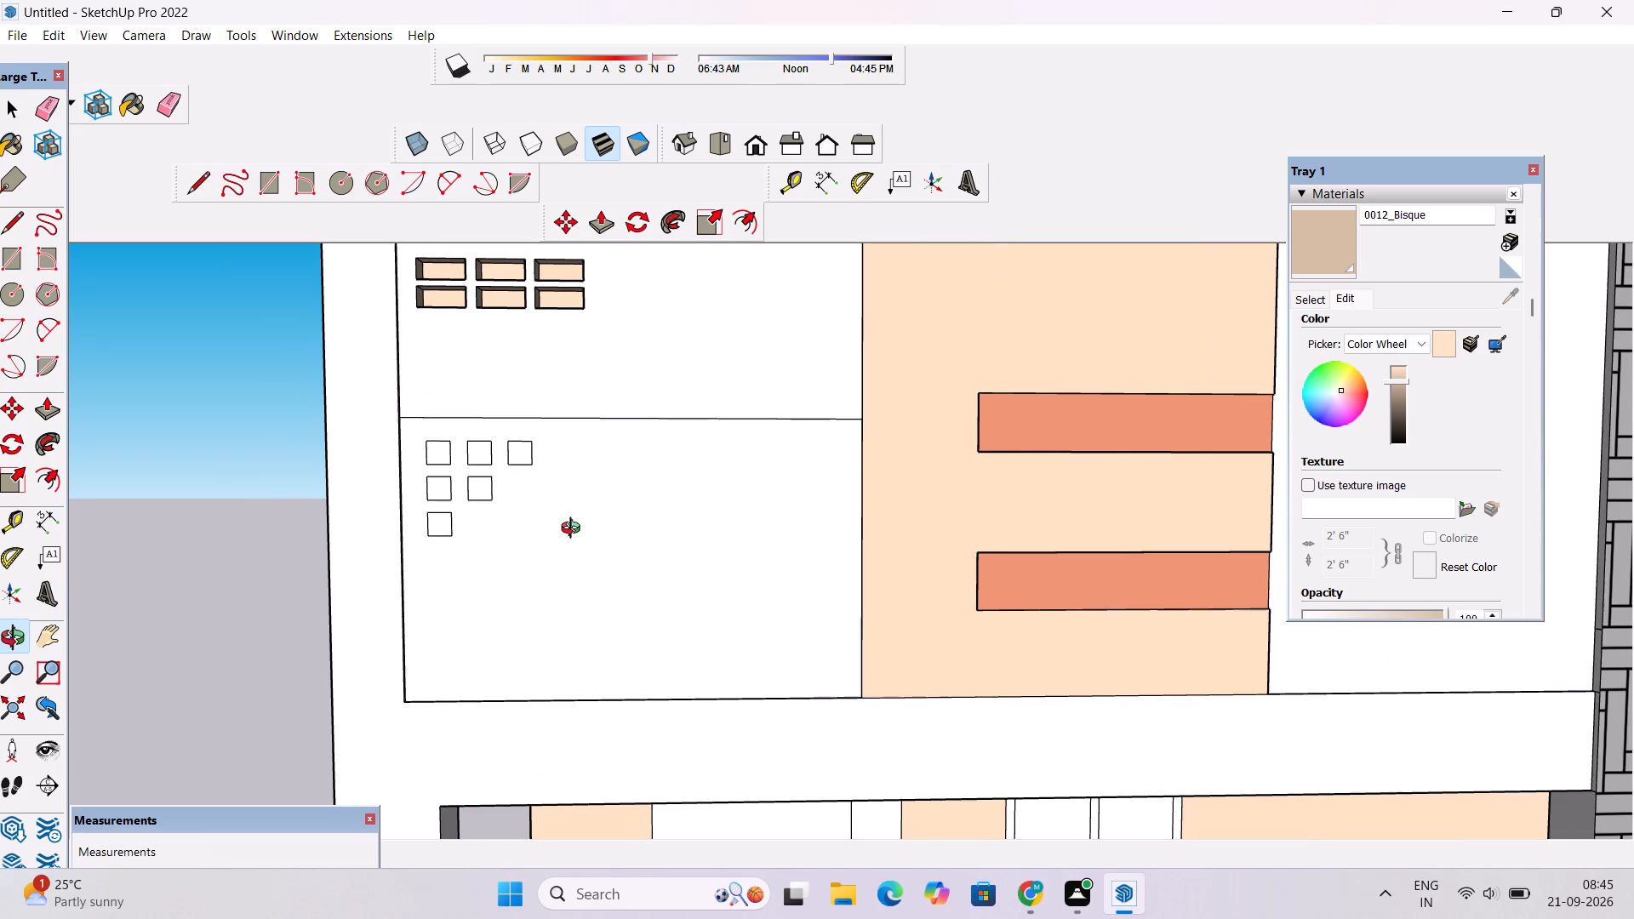
scroll(574, 530, "down", 3)
left_click(589, 528, "shift")
scroll(594, 529, "down", 6)
left_click_drag(596, 585, 592, 526, "shift")
key("space")
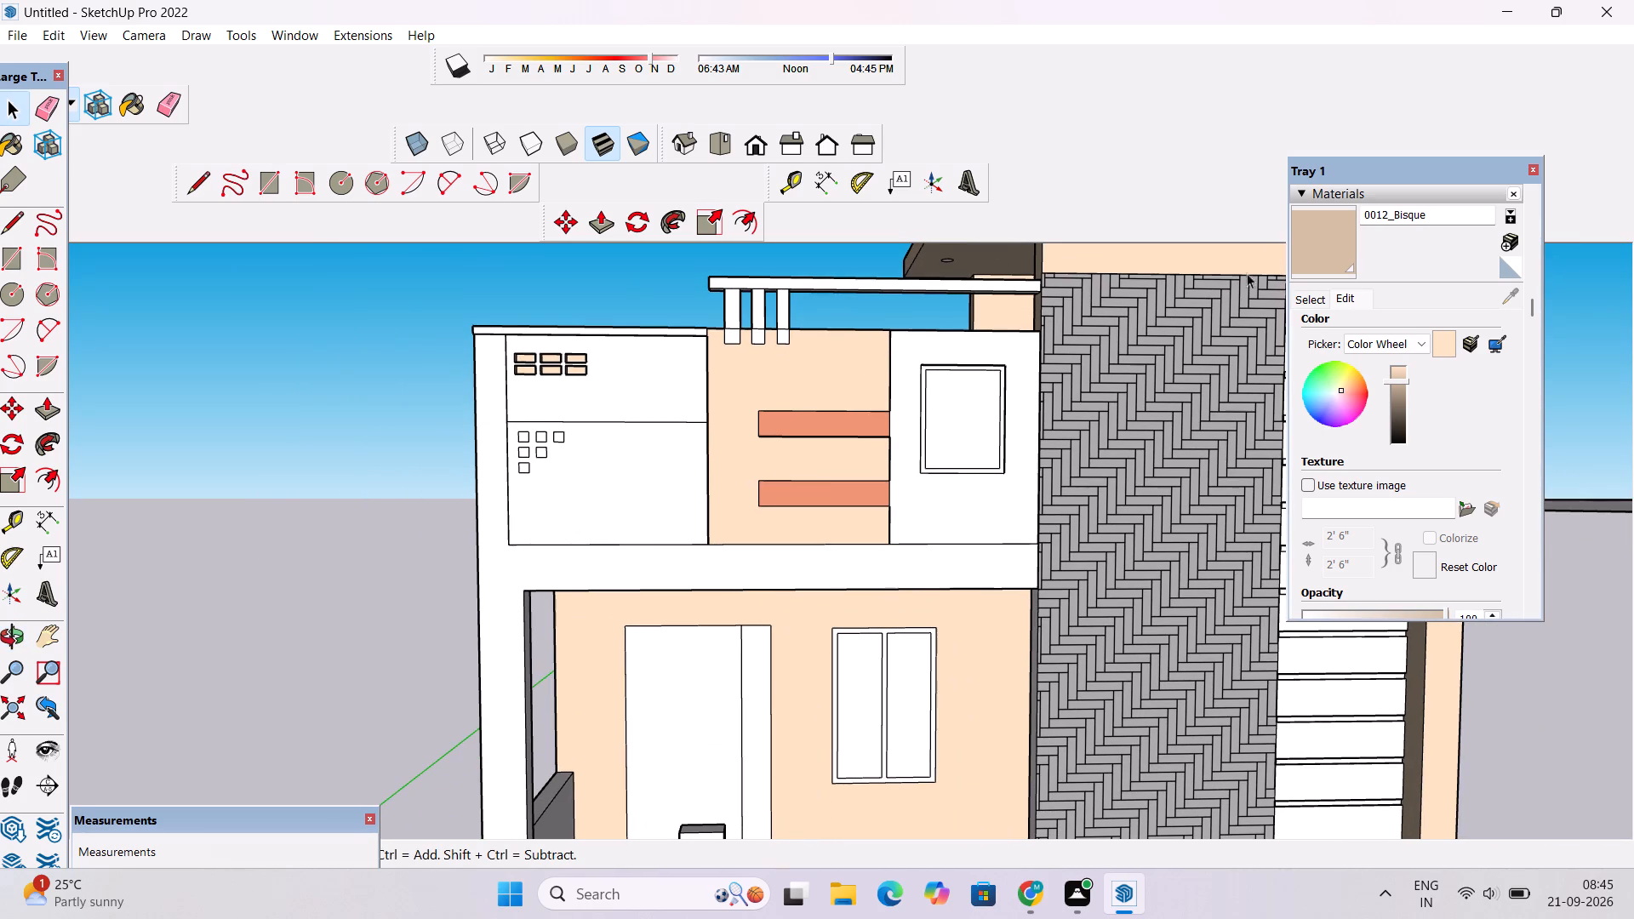
scroll(768, 414, "down", 7)
key("o")
scroll(764, 414, "down", 4)
left_click_drag(764, 441, 766, 471)
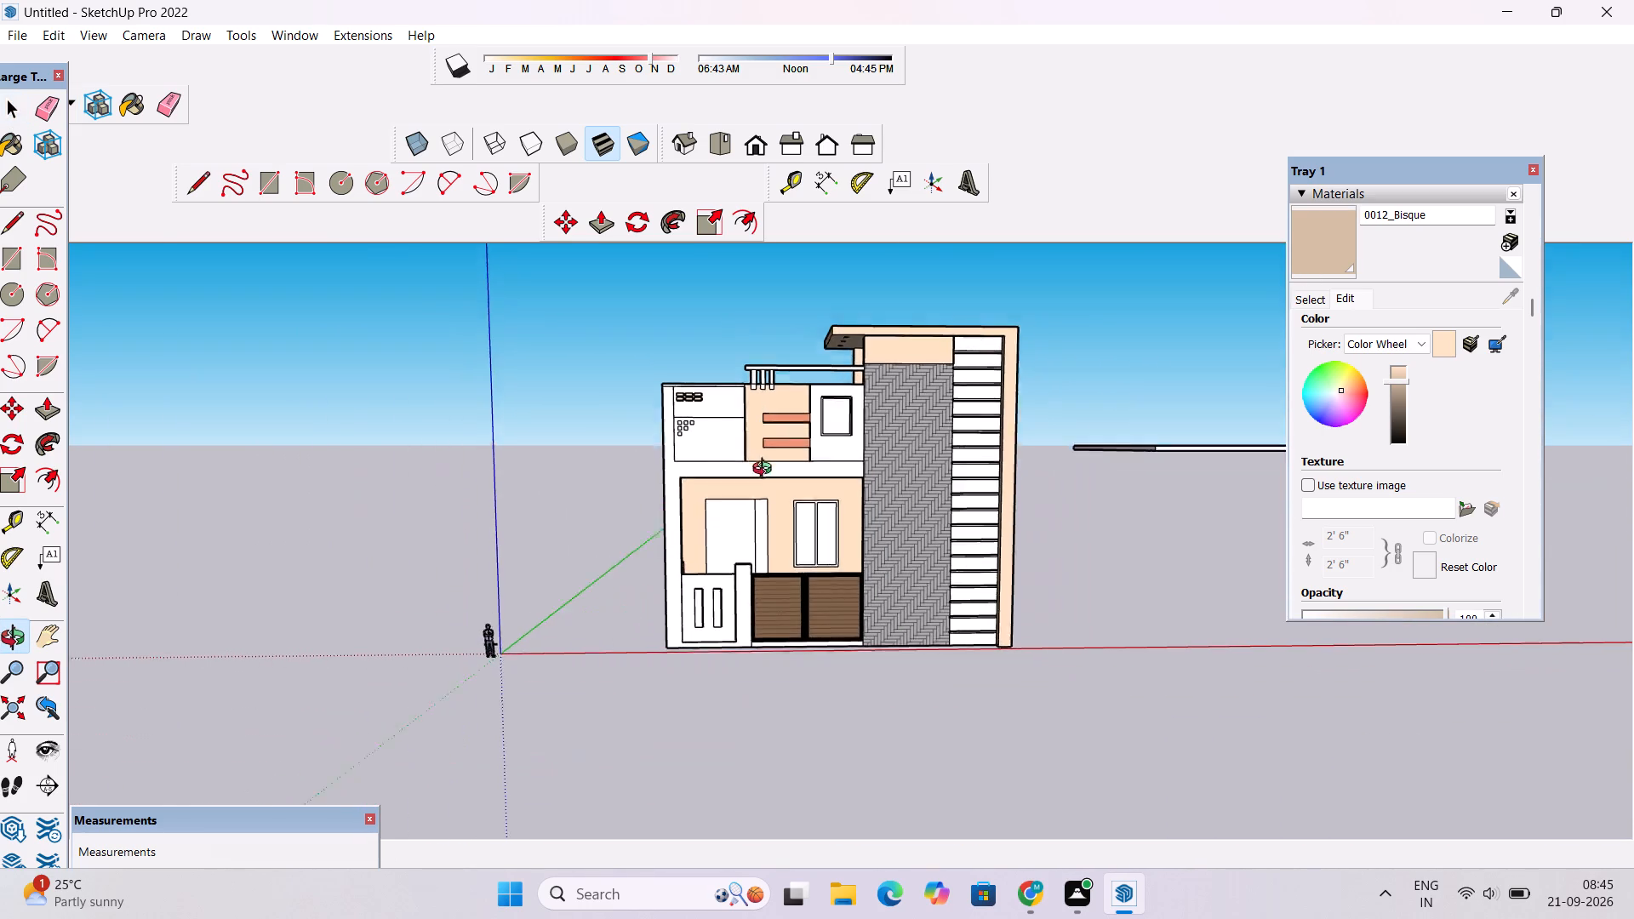
left_click_drag(766, 471, 766, 488)
left_click_drag(766, 508, 757, 435, "shift")
scroll(734, 450, "up", 2)
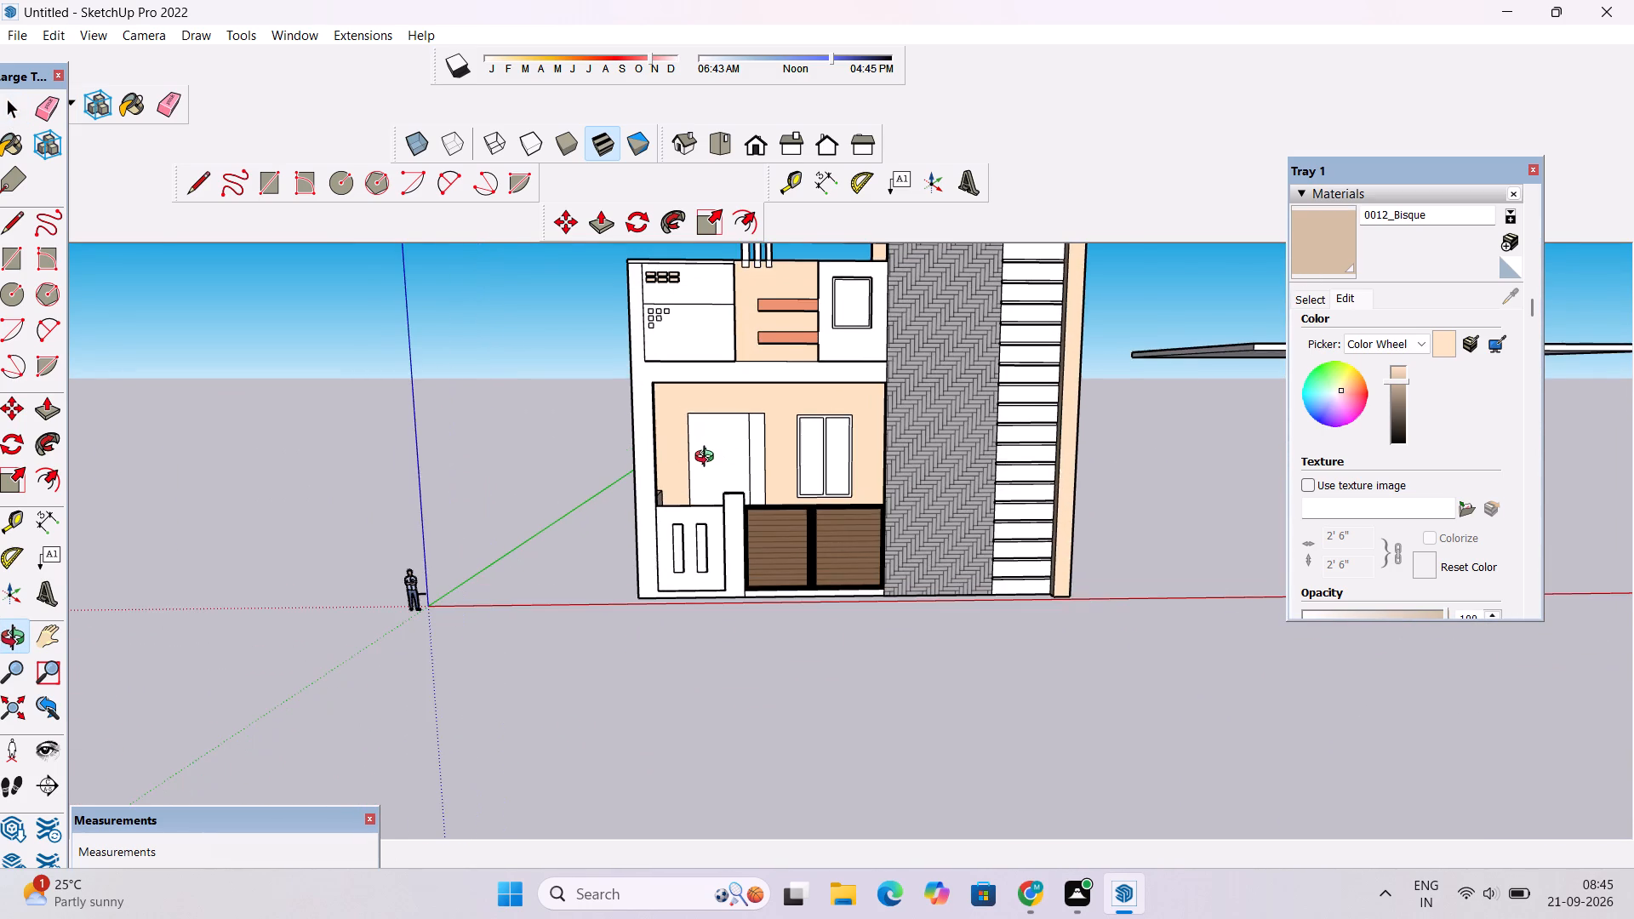
Paint the ceiling of the ground-floor porch behind the gate with 0012_Bisque.
scroll(708, 459, "up", 1)
left_click_drag(701, 446, 700, 574, "shift")
scroll(694, 548, "down", 4)
left_click_drag(840, 538, 822, 278)
scroll(808, 470, "up", 5)
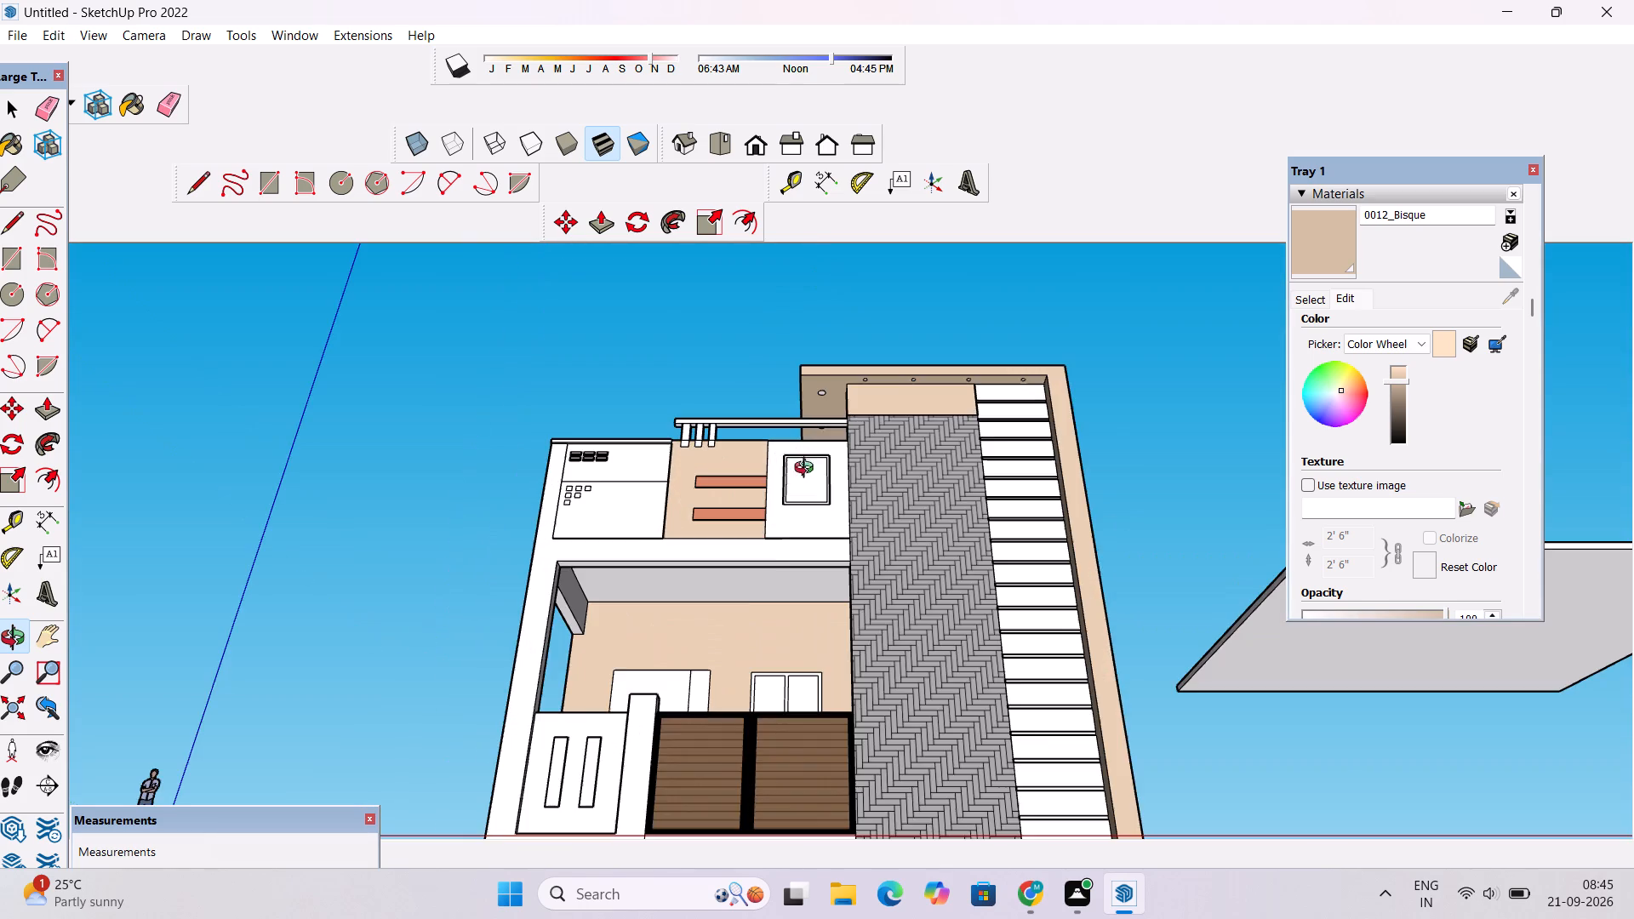
left_click_drag(751, 625, 745, 539)
scroll(722, 569, "up", 4)
left_click_drag(725, 616, 725, 523, "shift")
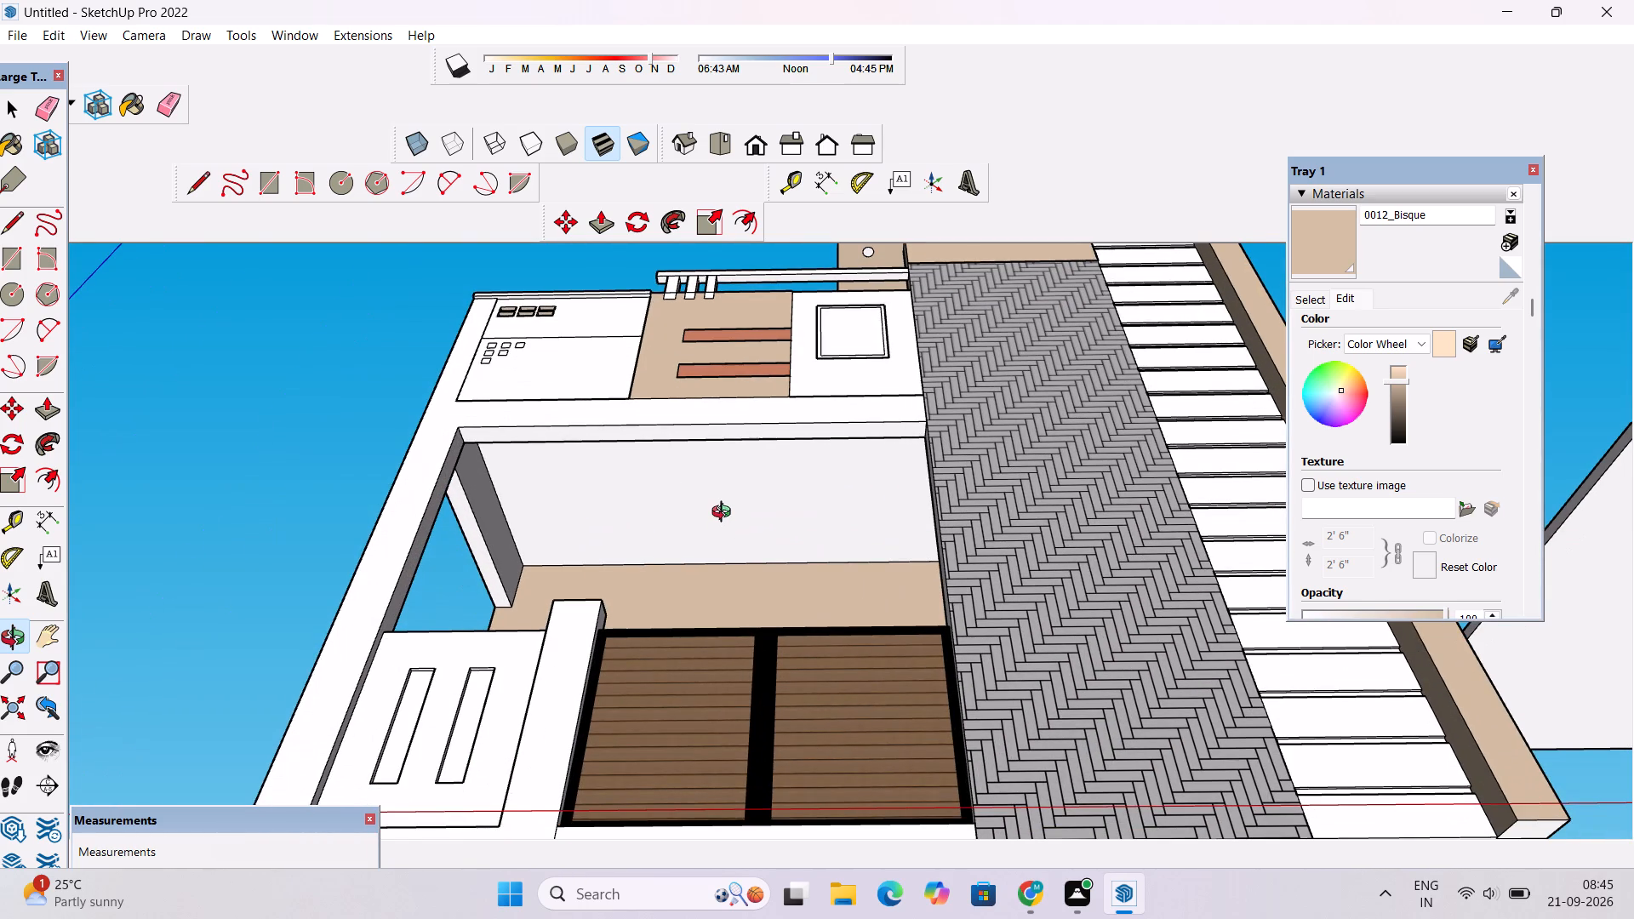
left_click(1335, 243)
left_click(845, 488)
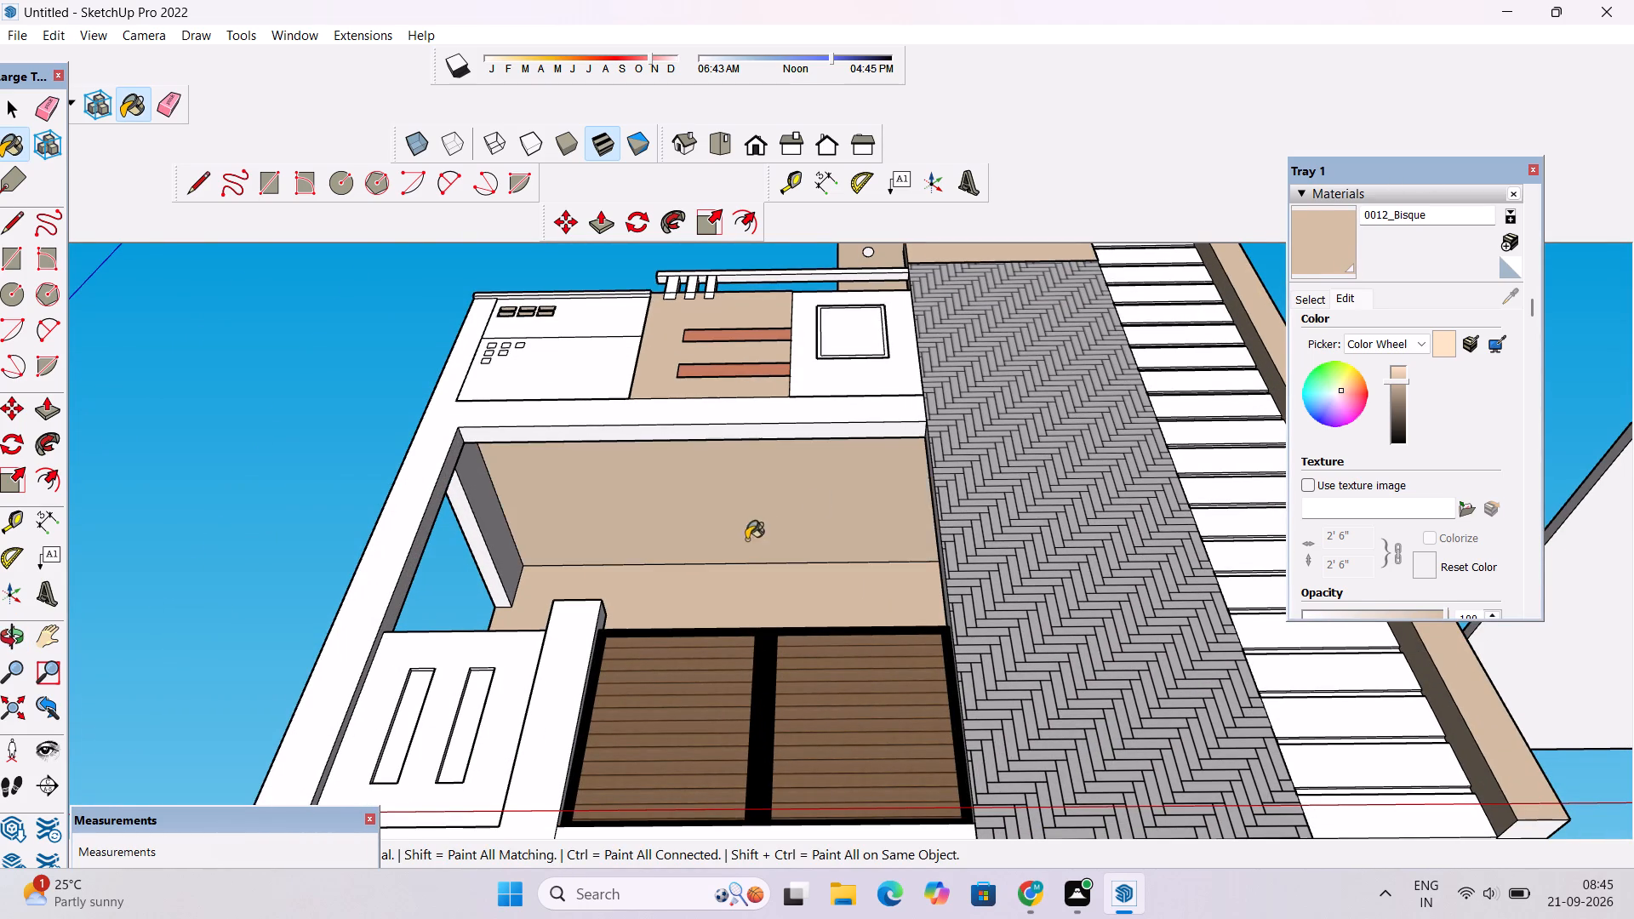
Paint the inner face of the side wall above the porch's side opening with 0012_Bisque.
scroll(555, 542, "up", 9)
left_click(410, 533)
Erase the line that splits the inner face of the front beam along the porch ceiling.
key("o")
scroll(459, 522, "down", 2)
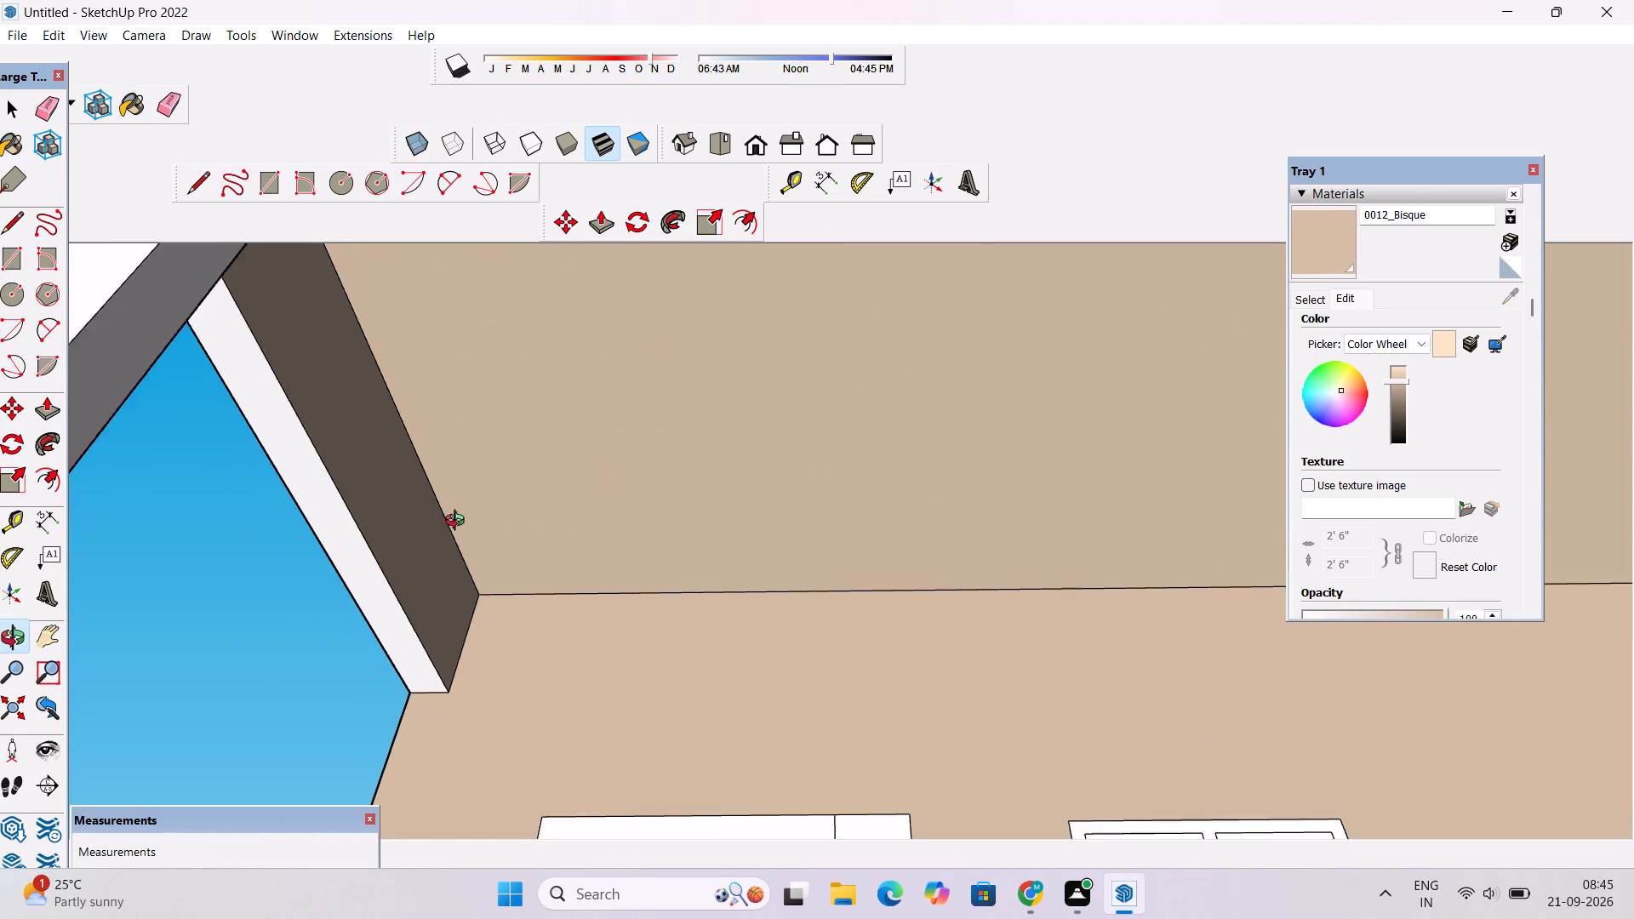
scroll(459, 522, "down", 2)
left_click_drag(474, 583, 522, 481)
scroll(525, 482, "down", 2)
left_click_drag(528, 466, 463, 724, "shift")
scroll(630, 602, "down", 3)
left_click_drag(713, 415, 534, 305)
left_click_drag(588, 402, 631, 576, "shift")
scroll(633, 581, "up", 3)
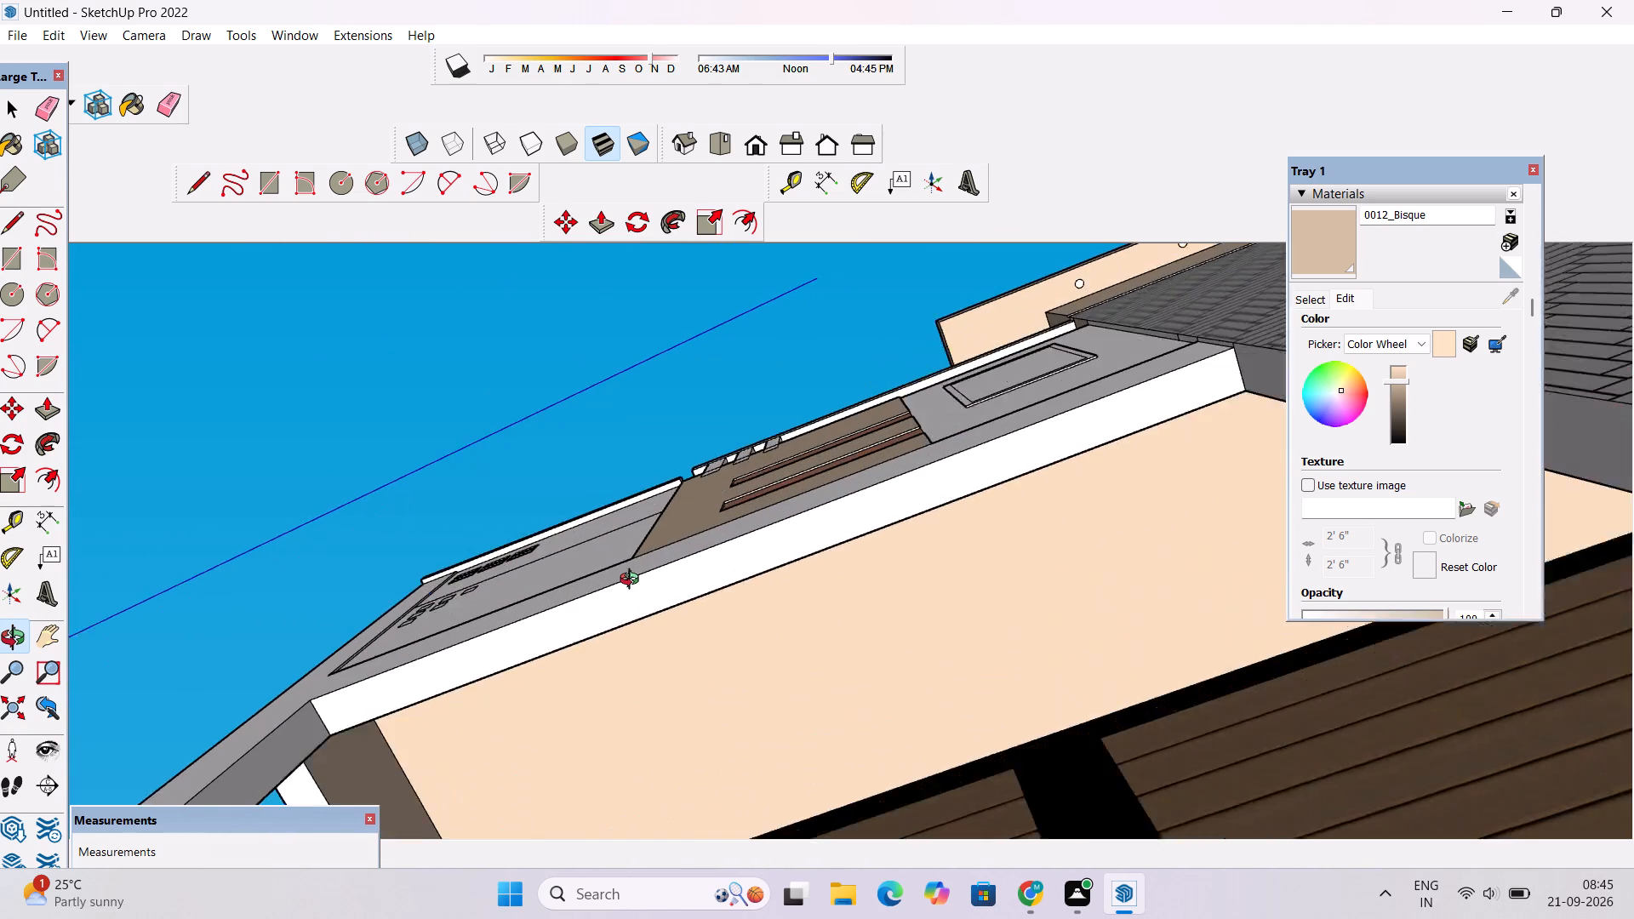
scroll(633, 581, "up", 11)
scroll(669, 642, "up", 3)
left_click_drag(668, 679, 645, 606)
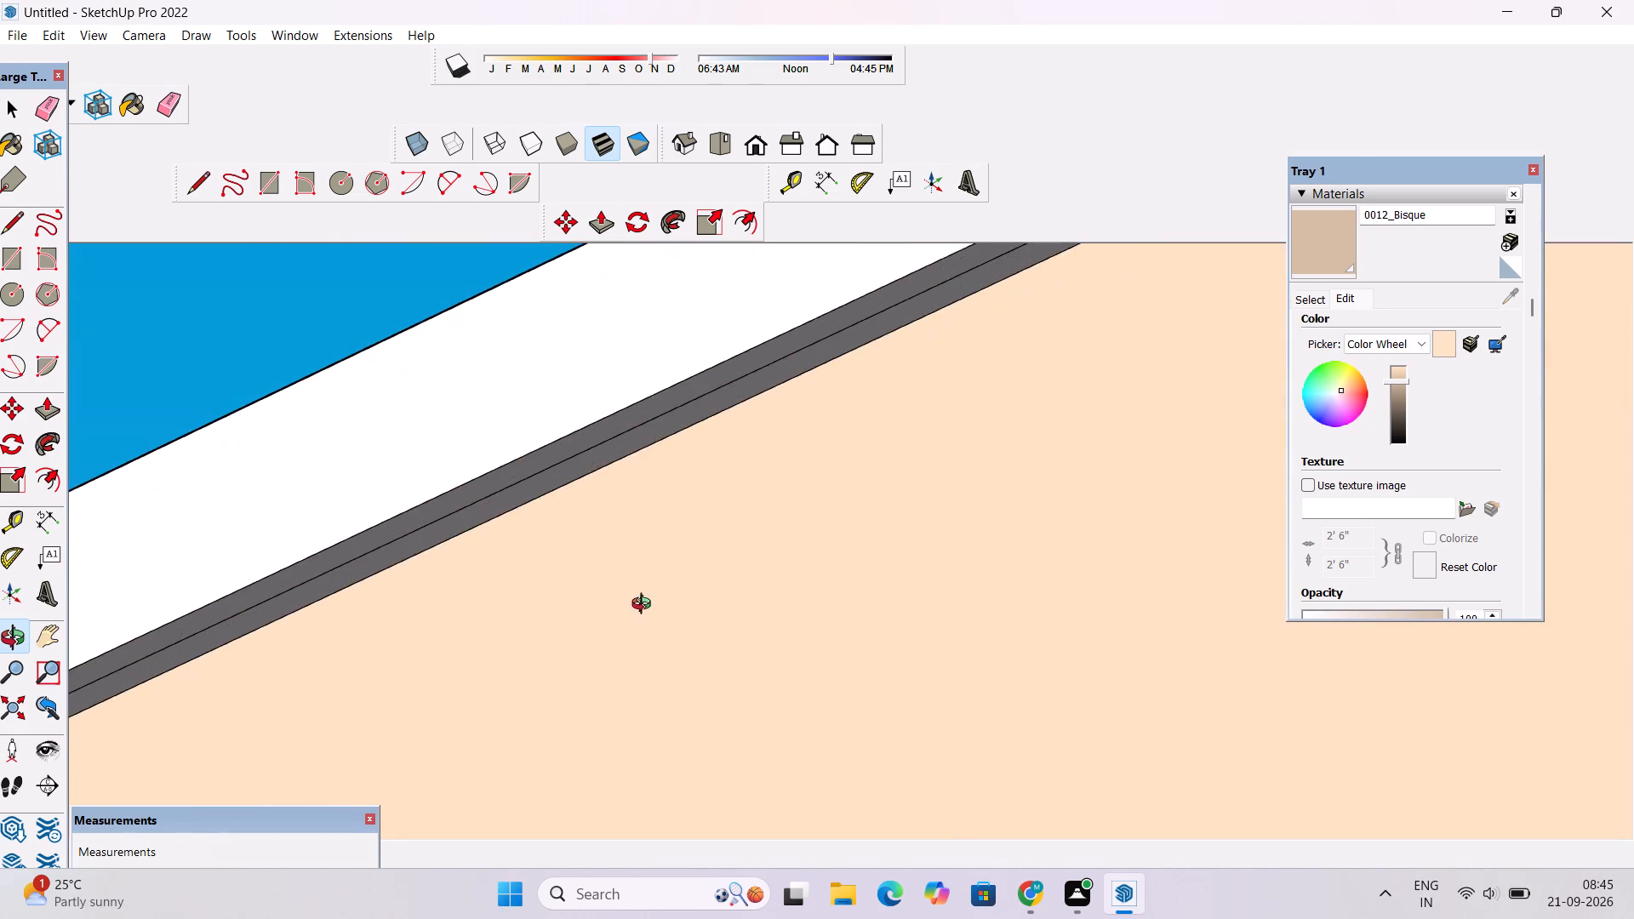
left_click_drag(645, 606, 643, 604)
left_click_drag(646, 585, 658, 625, "shift")
left_click_drag(658, 631, 643, 611)
key("e")
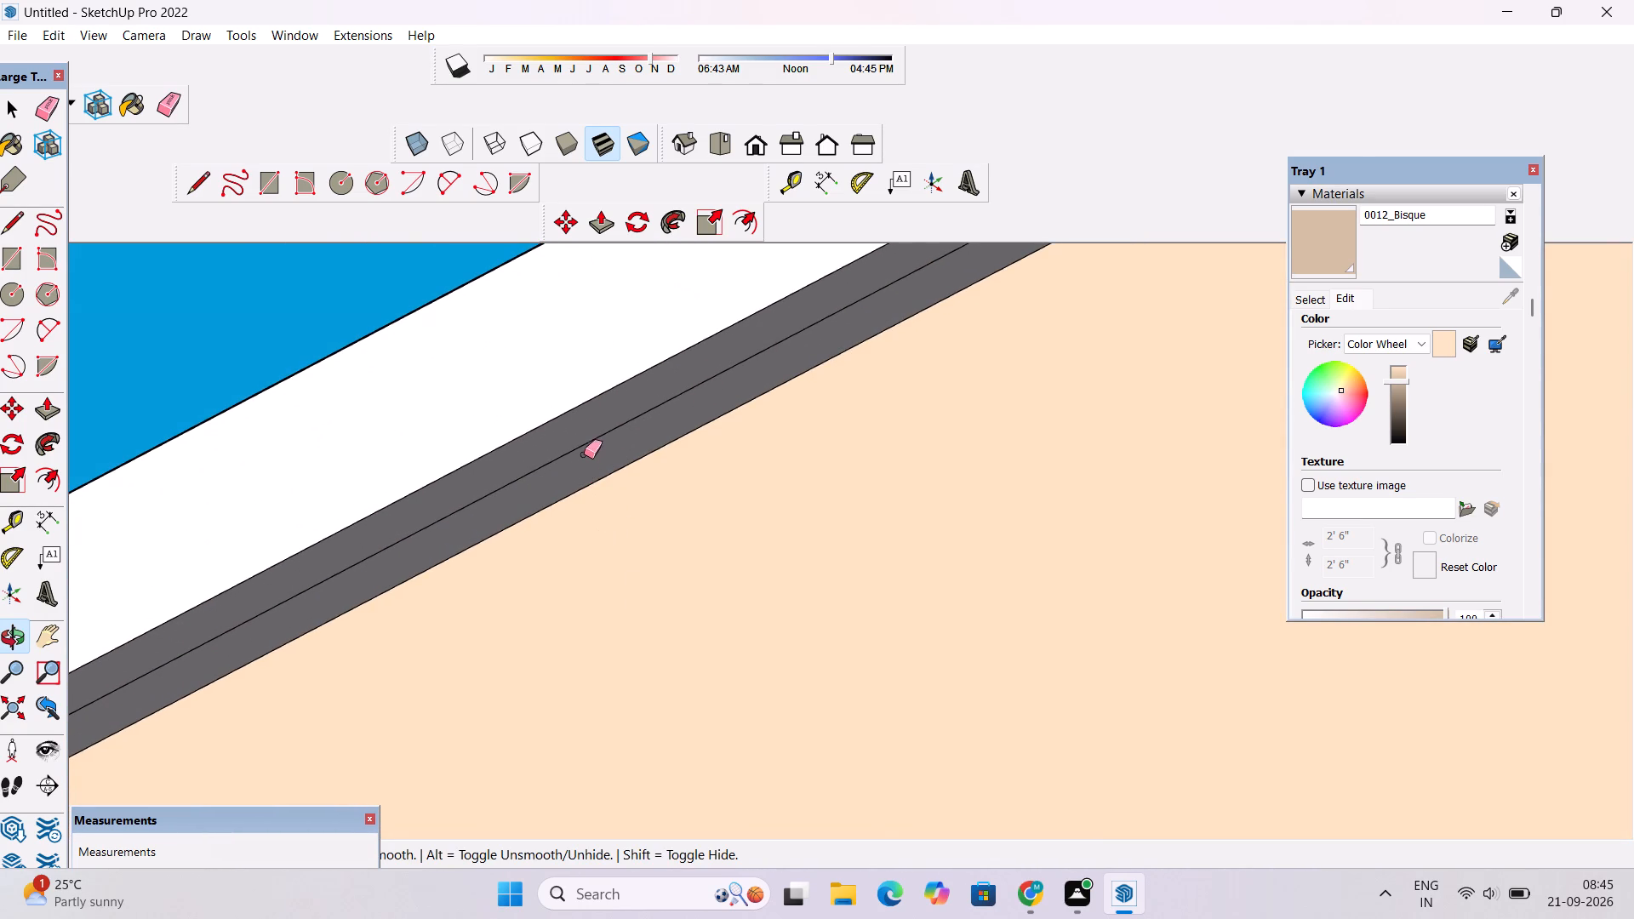
left_click(586, 444)
key("space")
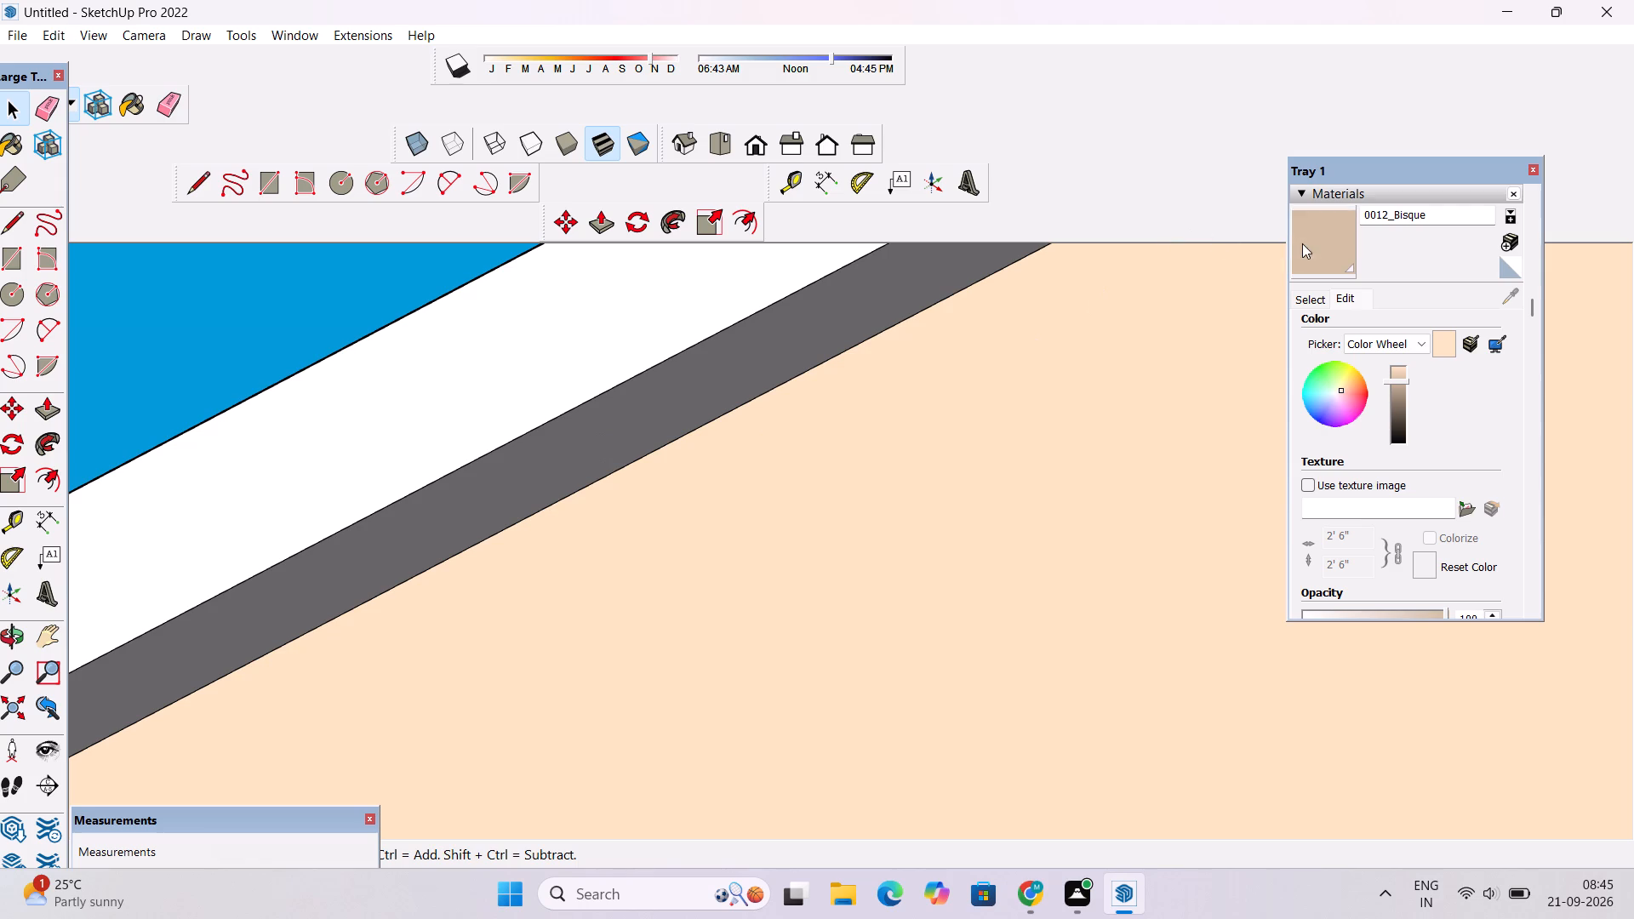
Paint the inner face of the porch's front beam with 0012_Bisque.
left_click(1303, 243)
left_click(813, 305)
Paint the undersides of the front beam and of the wall above the porch's side opening with 0012_Bisque.
key("o")
scroll(813, 333, "down", 4)
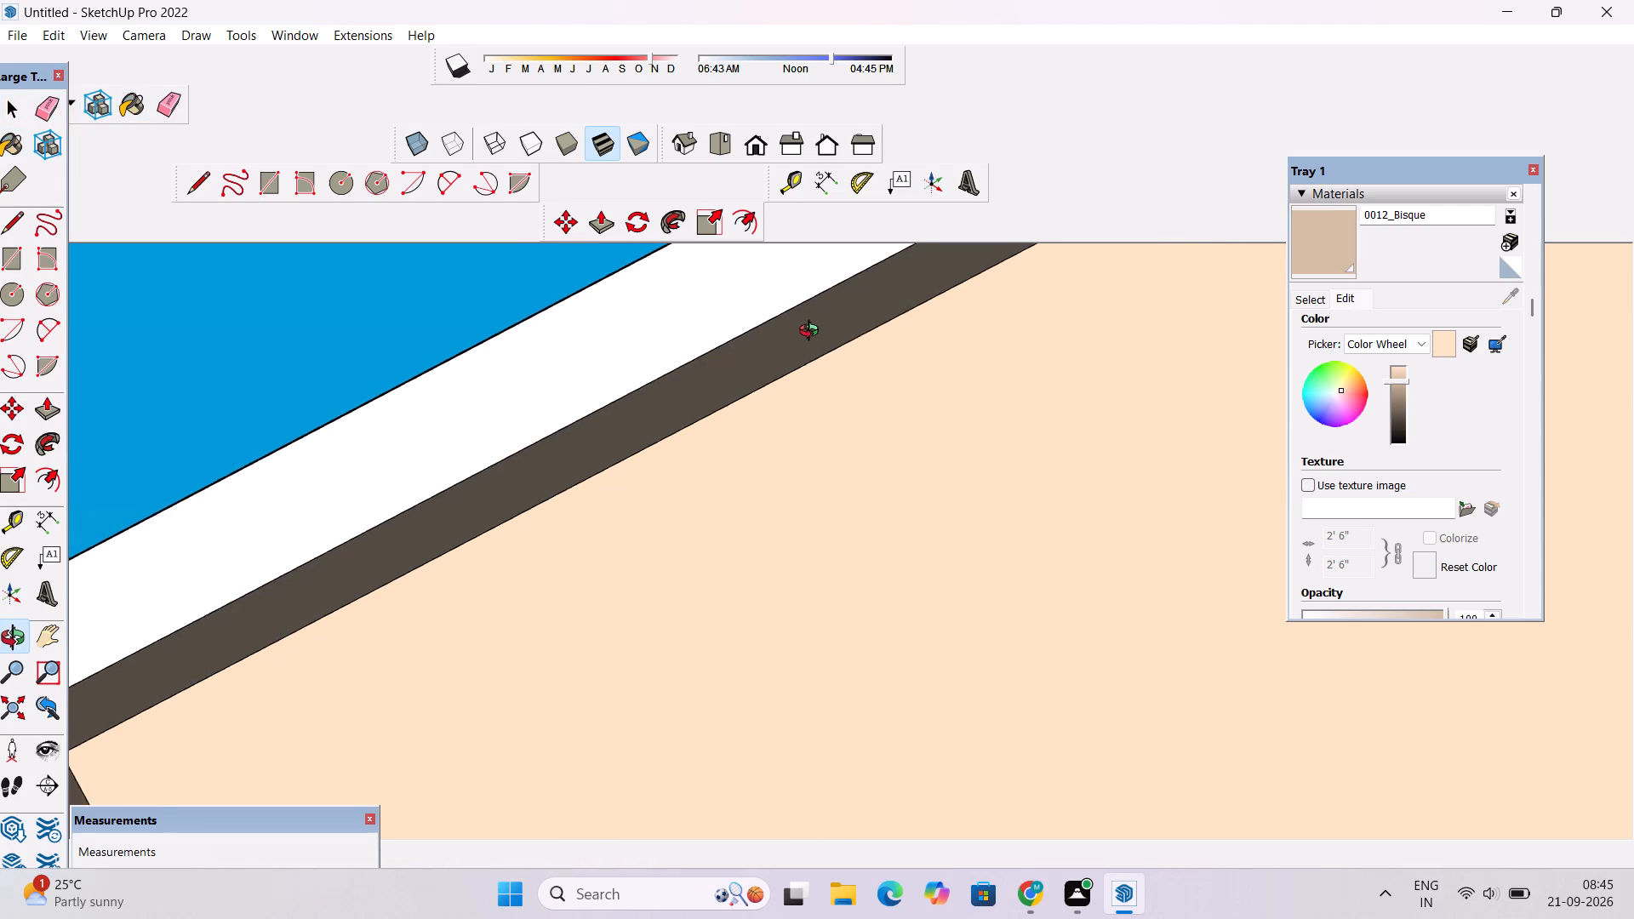
scroll(813, 333, "down", 3)
left_click_drag(813, 333, 881, 481)
scroll(874, 437, "down", 11)
left_click_drag(876, 473, 941, 637)
scroll(941, 640, "down", 5)
left_click_drag(943, 646, 988, 835)
scroll(987, 790, "up", 3)
left_click_drag(979, 682, 841, 654, "shift")
left_click_drag(530, 592, 668, 540)
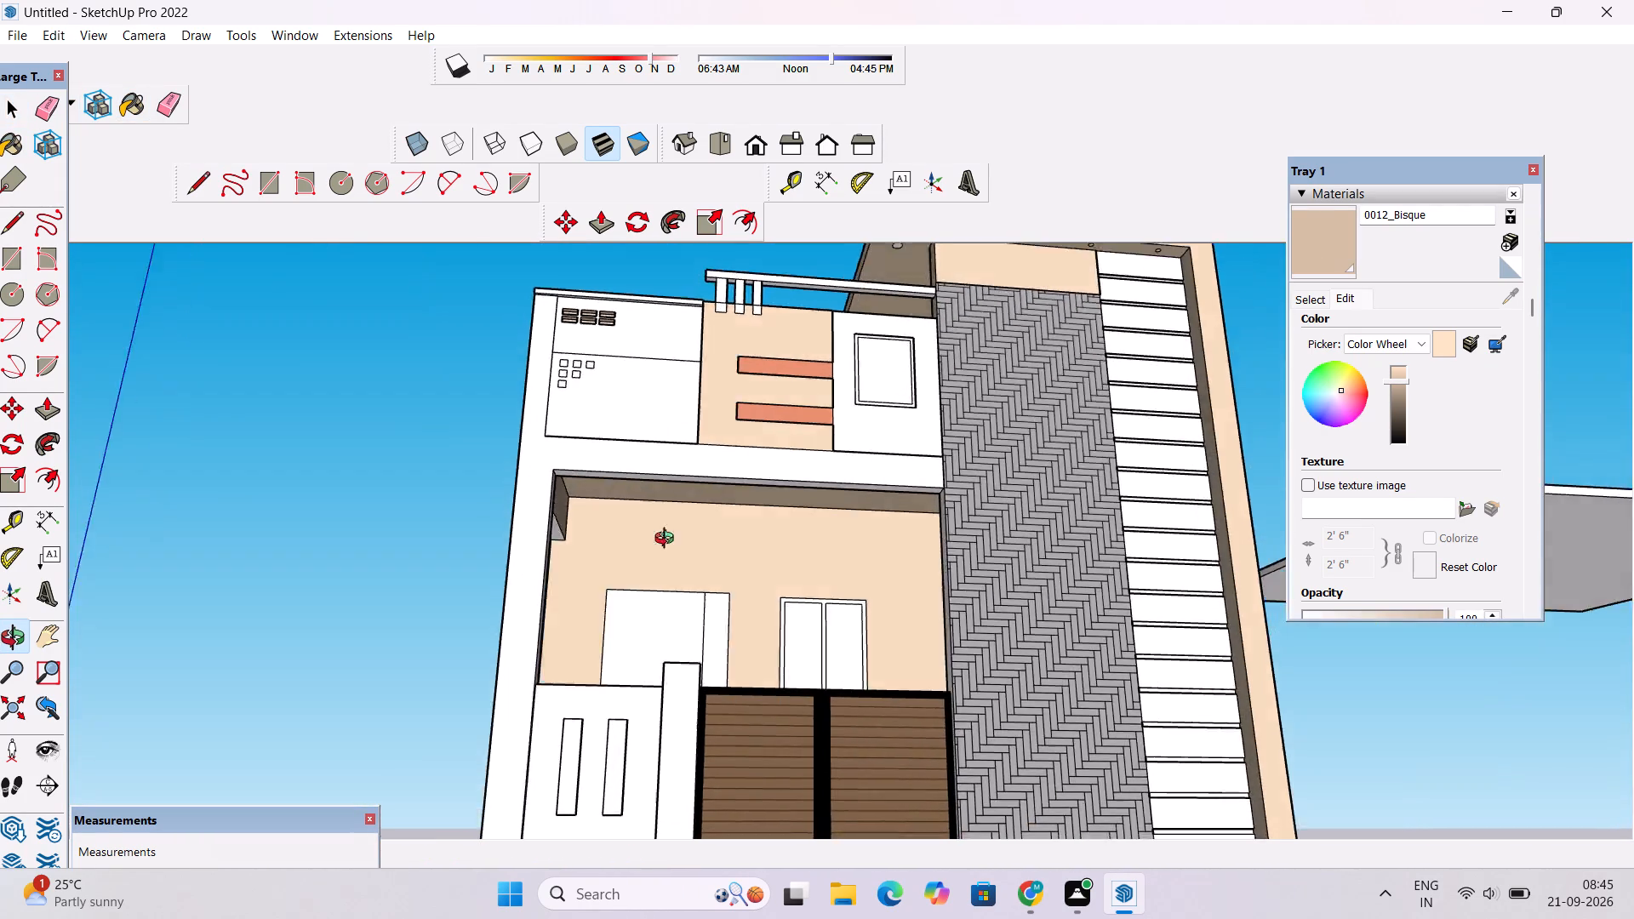
left_click_drag(668, 540, 826, 433)
scroll(571, 411, "up", 3)
left_click_drag(569, 410, 588, 517, "shift")
scroll(581, 518, "up", 3)
left_click_drag(593, 516, 586, 487)
left_click(1346, 237)
left_click(942, 521)
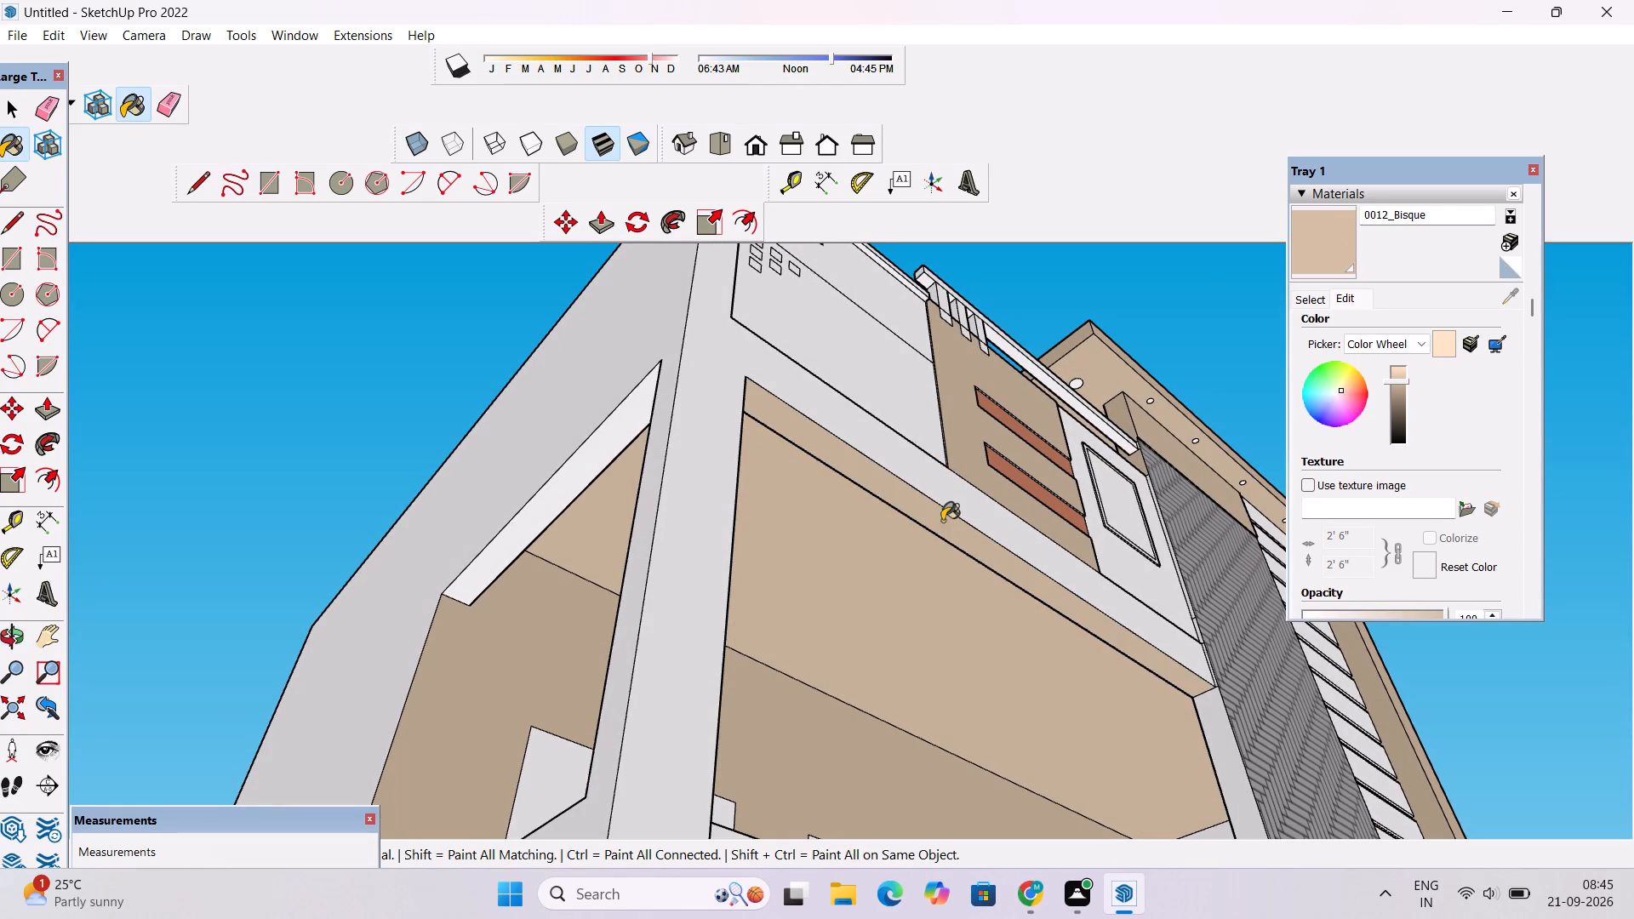
left_click(605, 435)
Paint the porch's far end wall and the adjoining return wall, seen through the side opening, with 0012_Bisque.
key("o")
scroll(605, 435, "down", 6)
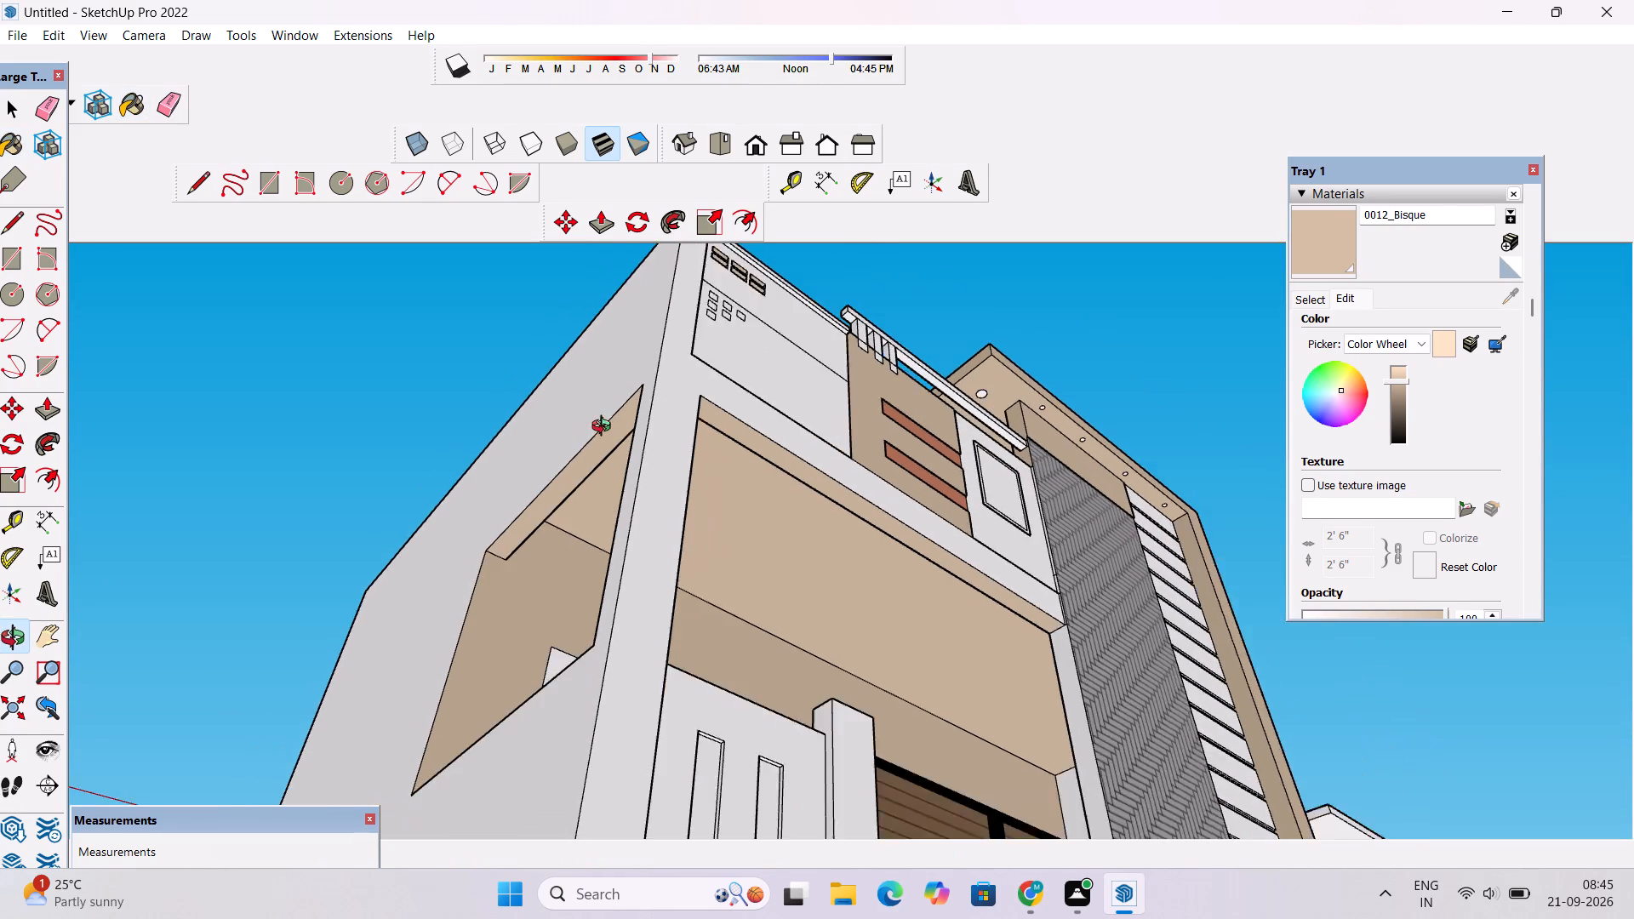
scroll(605, 428, "down", 4)
left_click_drag(683, 440, 399, 668)
scroll(493, 508, "down", 6)
left_click_drag(605, 584, 610, 689)
scroll(615, 626, "up", 4)
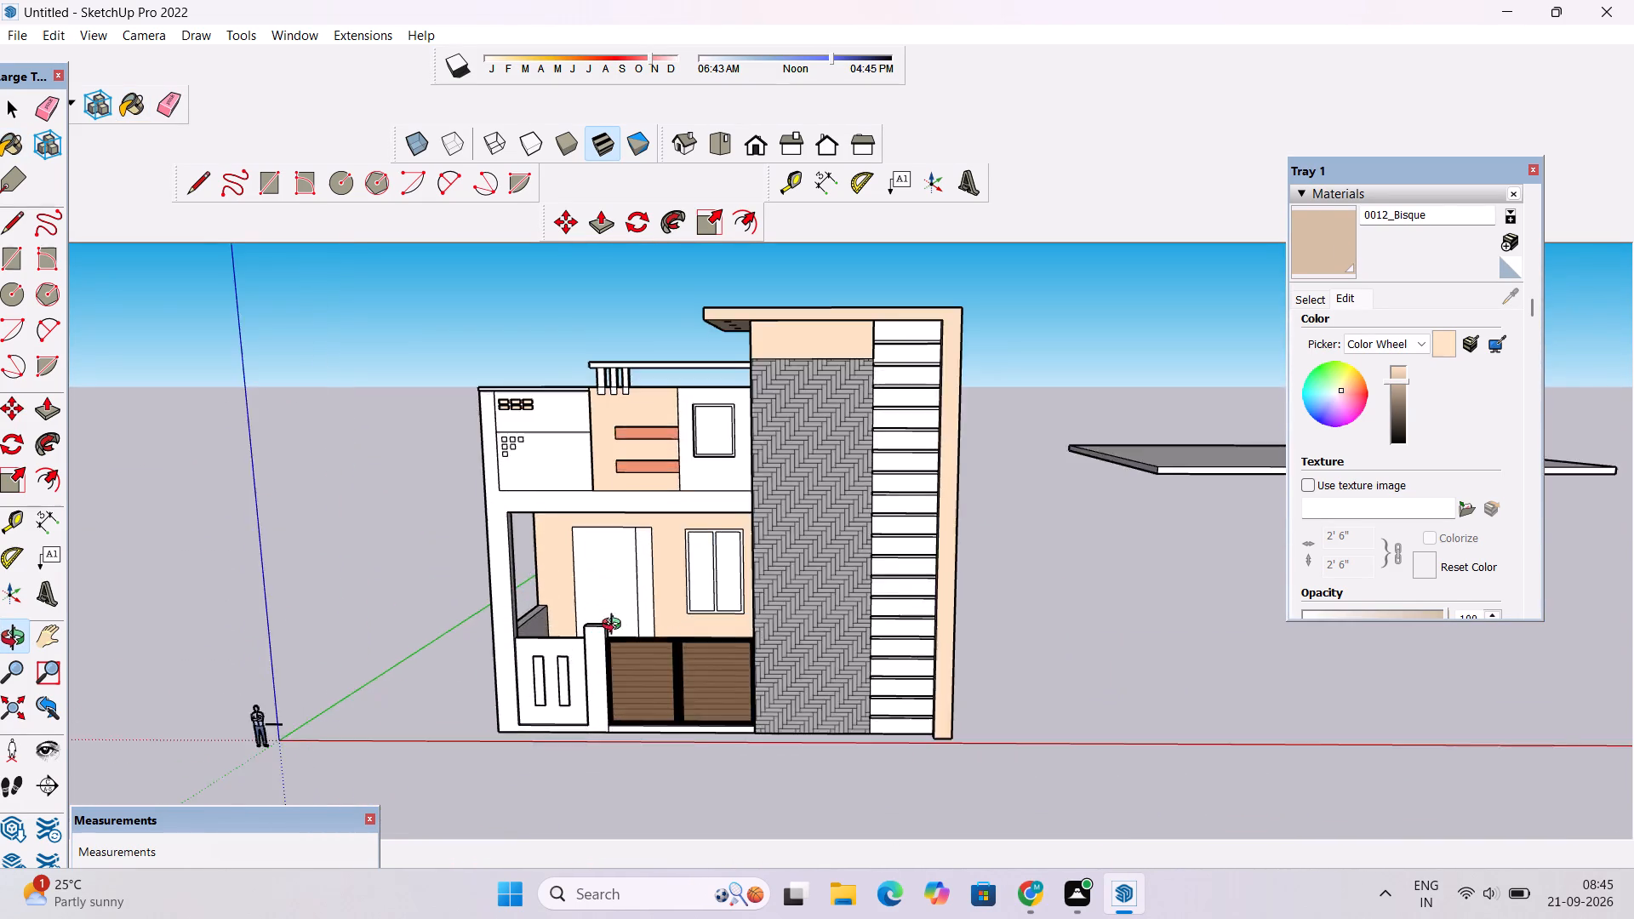
left_click_drag(623, 618, 1168, 581)
scroll(556, 642, "up", 3)
left_click_drag(663, 618, 800, 614)
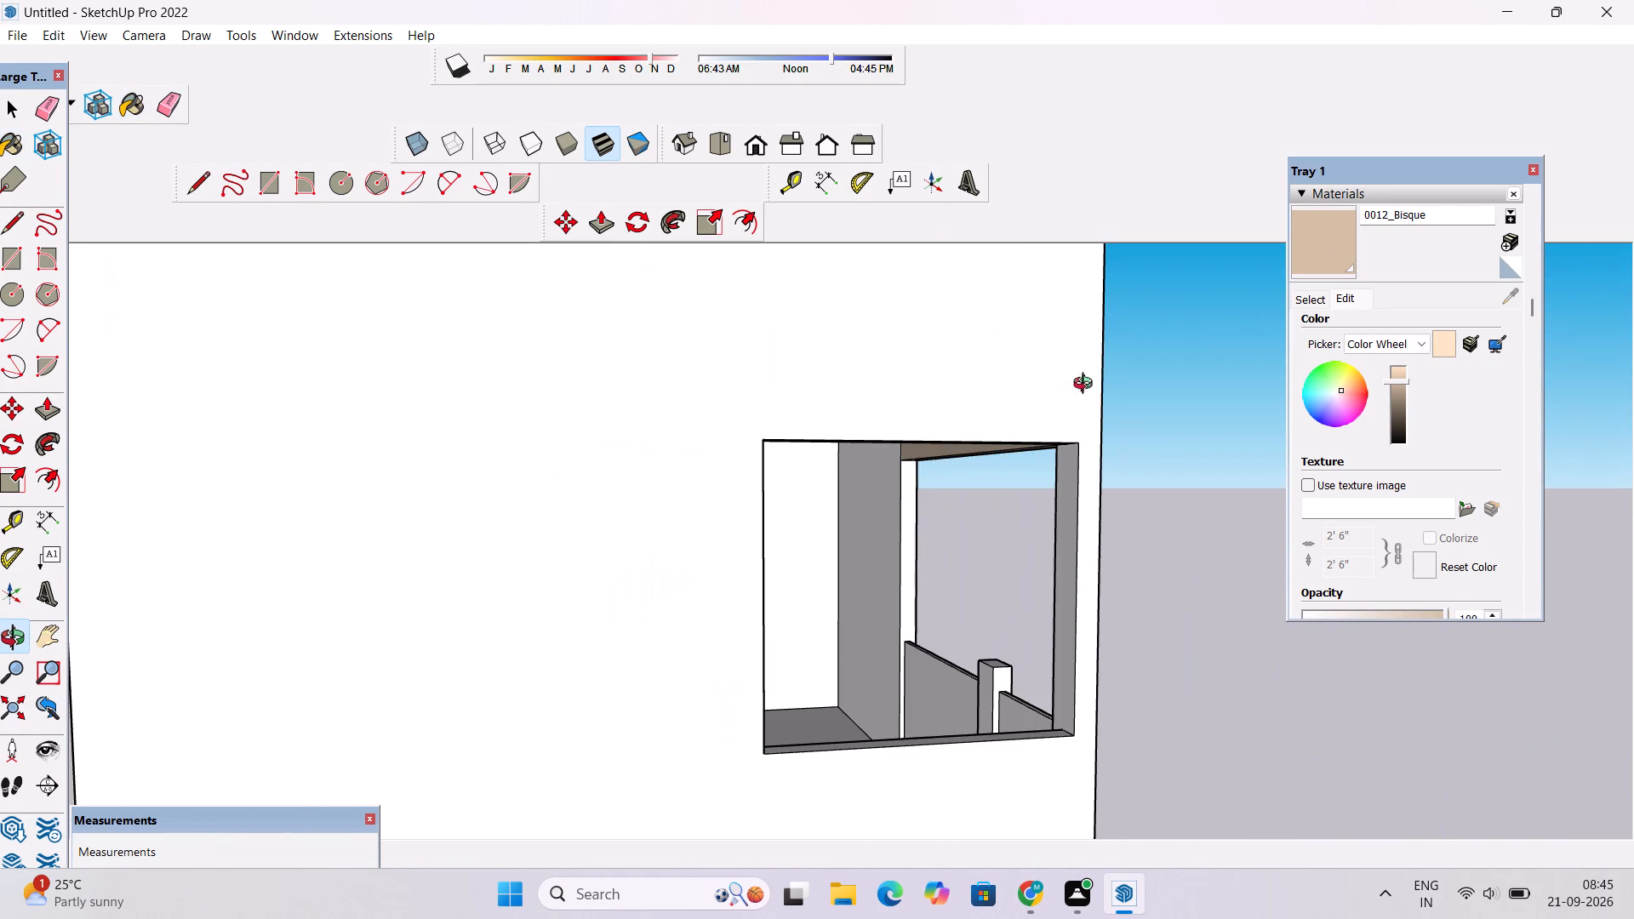
left_click(1313, 243)
scroll(866, 637, "up", 5)
left_click(735, 545)
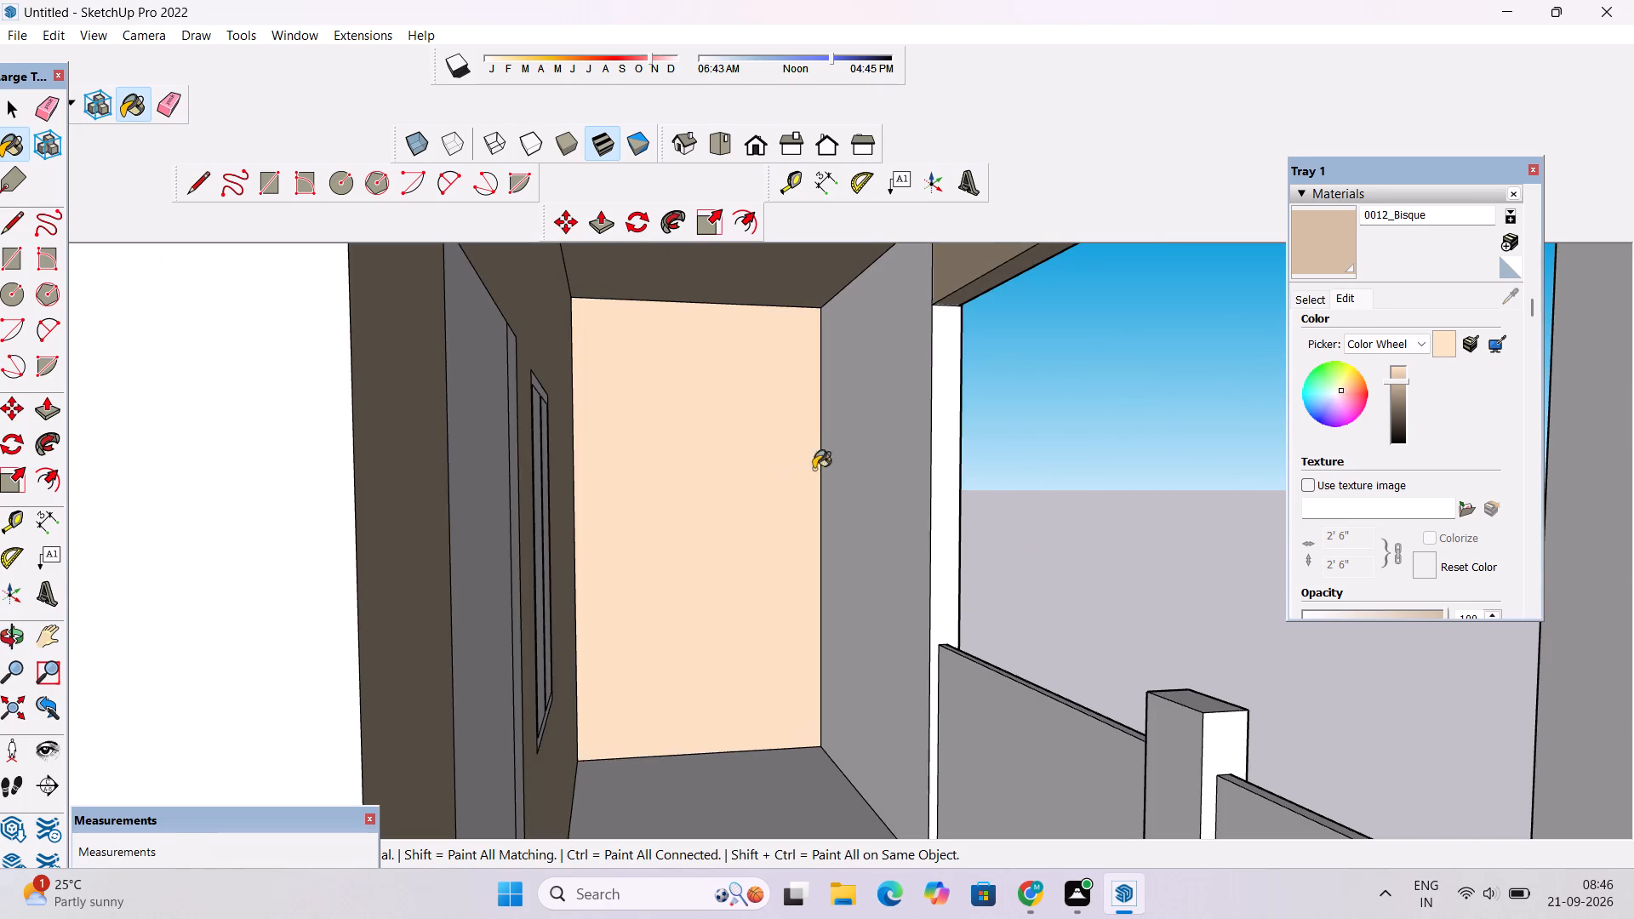
left_click(860, 428)
Paint the ground-floor door panel on the porch's back wall with 0018_Brown from Colors-Named.
key("o")
scroll(740, 513, "down", 3)
left_click_drag(911, 521, 865, 563)
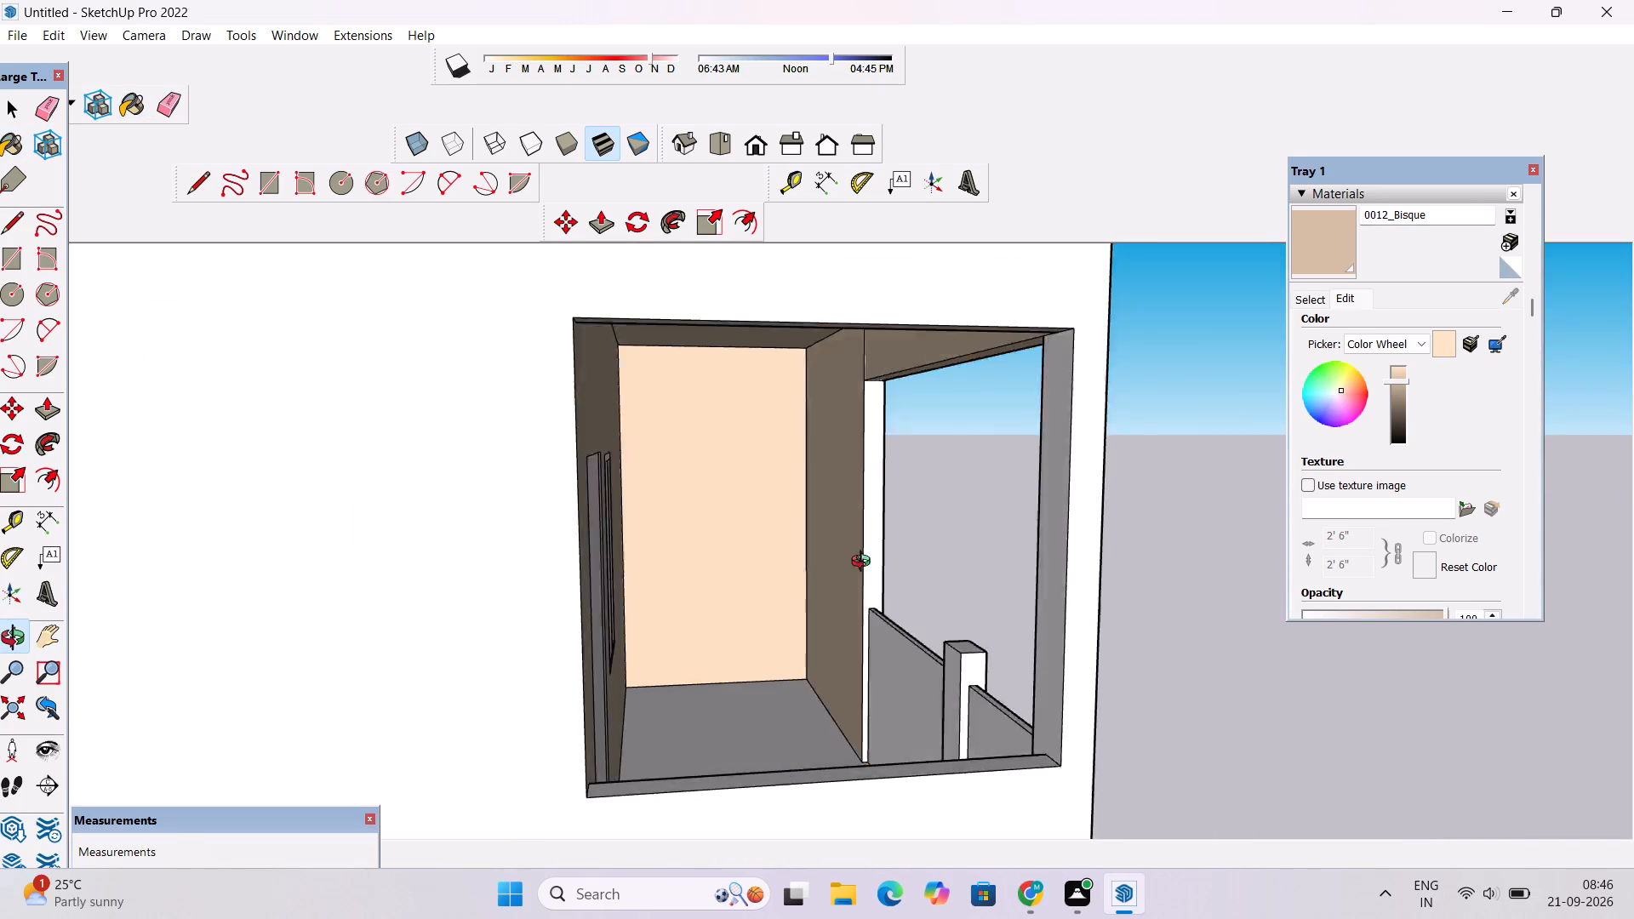
left_click_drag(865, 563, 528, 641)
scroll(525, 641, "down", 6)
left_click_drag(685, 648, 389, 500)
left_click_drag(532, 572, 493, 662)
left_click_drag(508, 628, 614, 585, "shift")
scroll(622, 583, "up", 1)
left_click_drag(644, 645, 683, 632)
left_click_drag(693, 633, 699, 589)
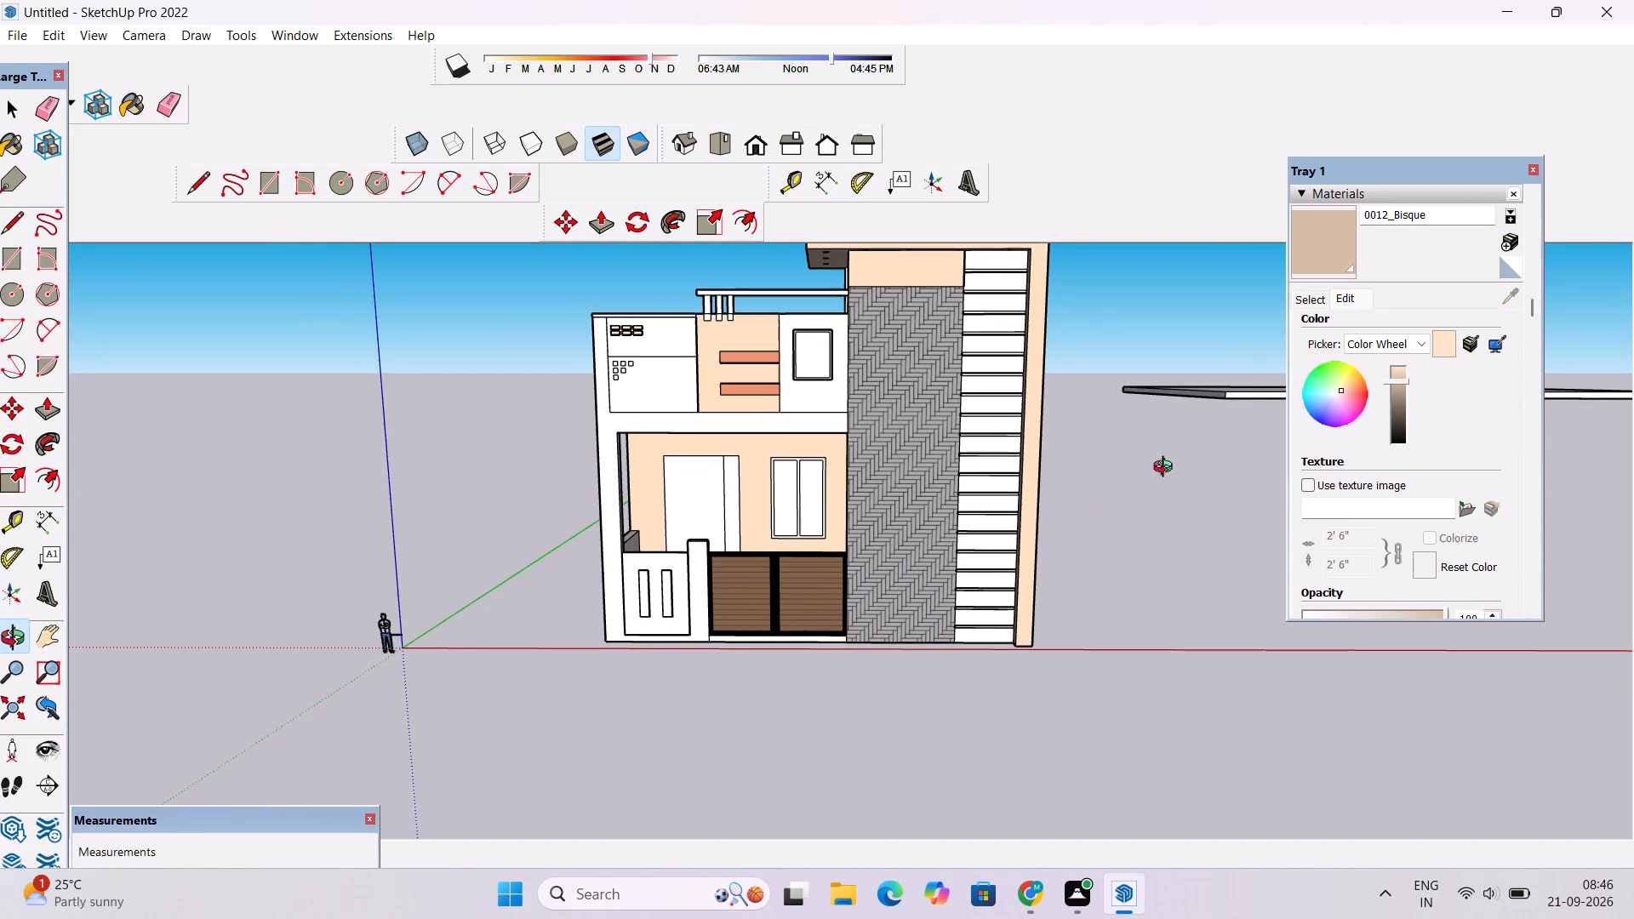
left_click(1310, 298)
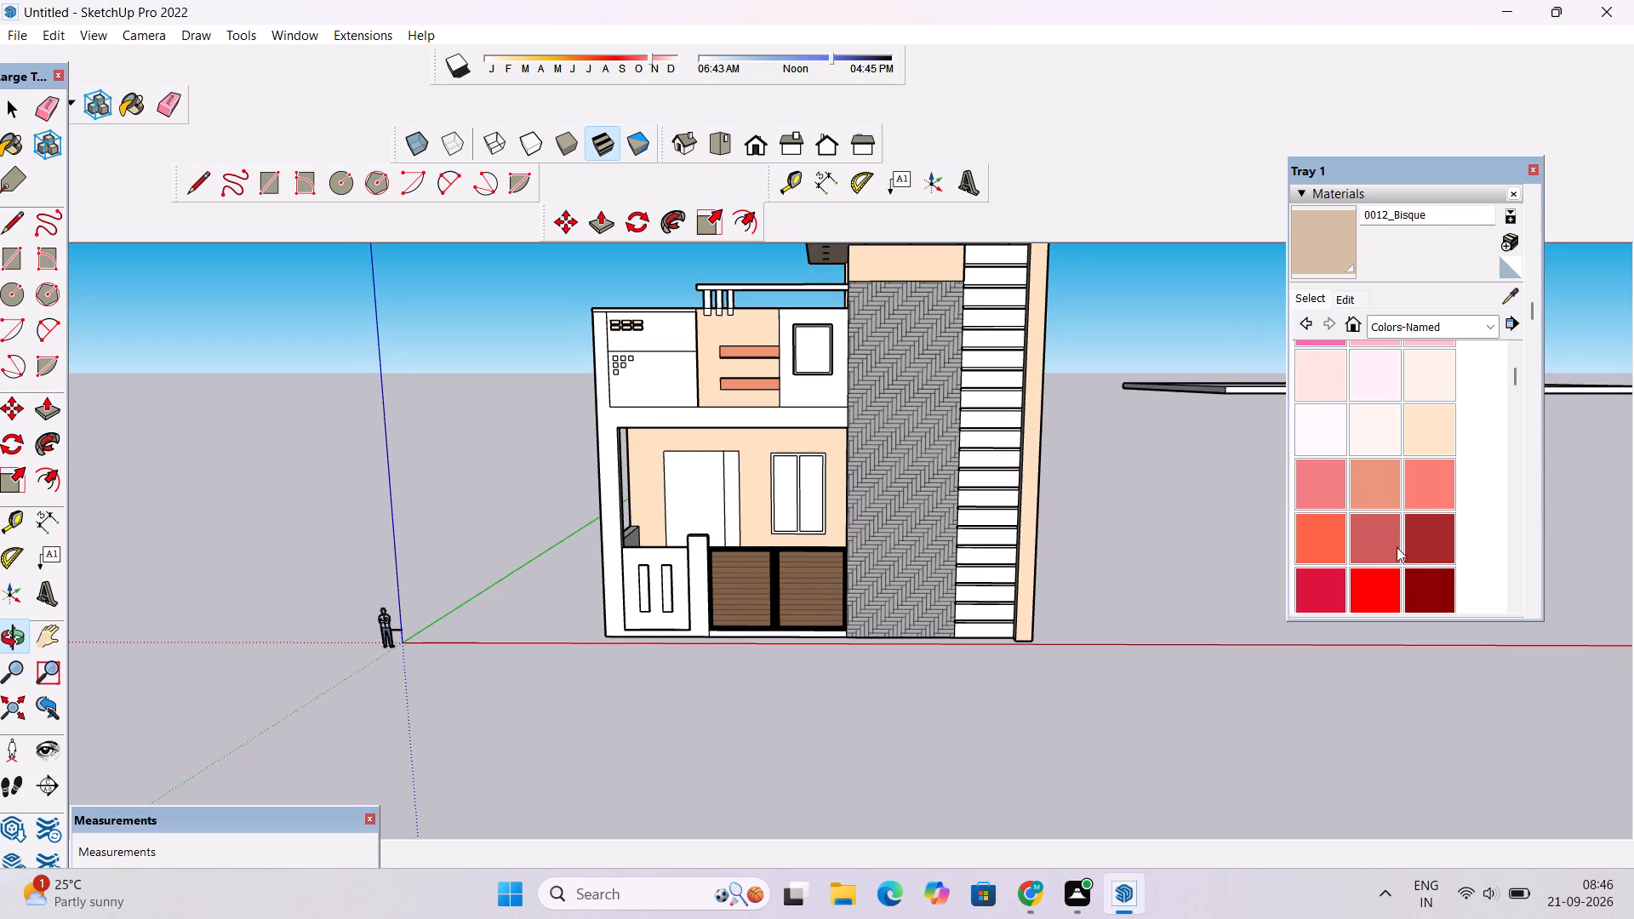
left_click(1418, 544)
scroll(637, 505, "up", 5)
left_click(714, 479)
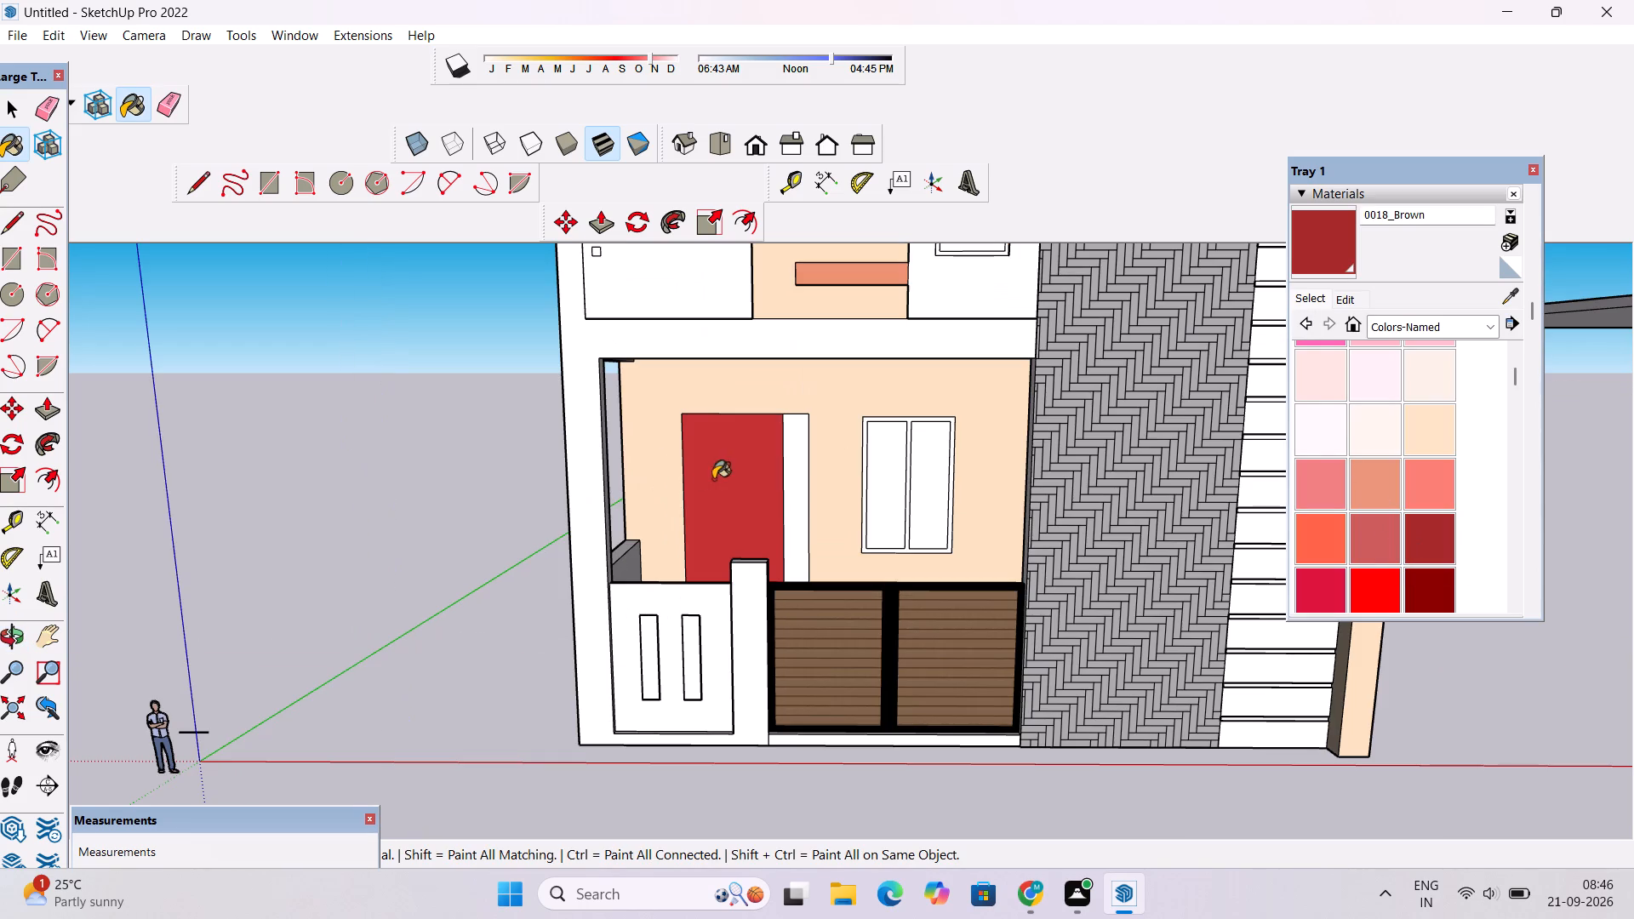
Darken the 0018_Brown material to a deep maroon.
left_click(1345, 301)
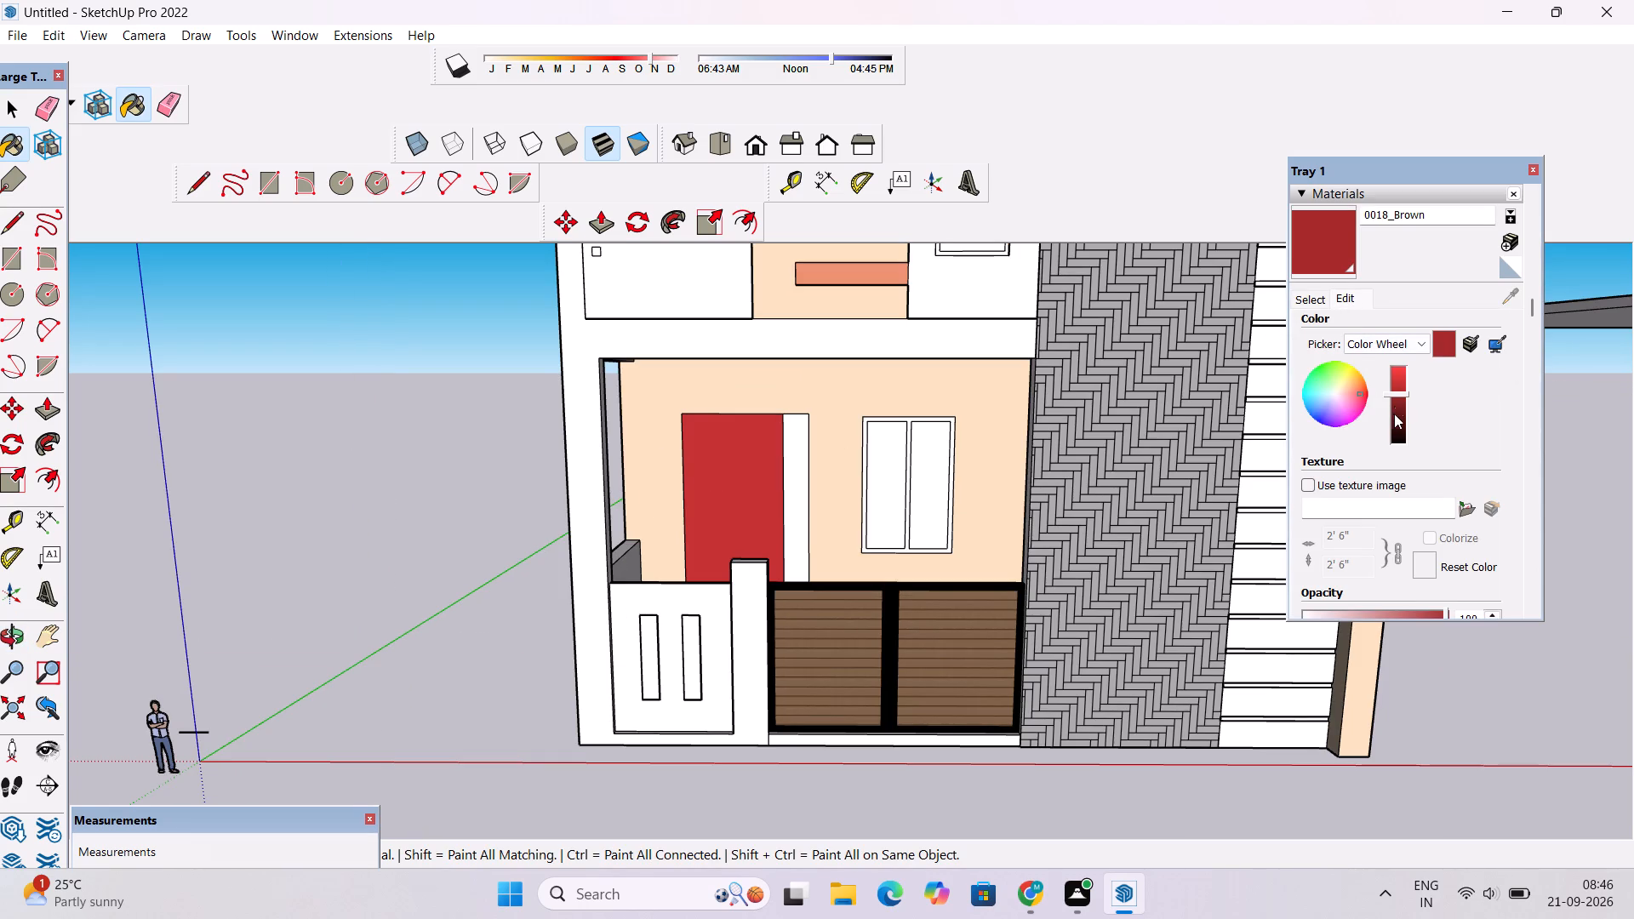
double_click(1394, 404)
double_click(1395, 410)
double_click(1397, 419)
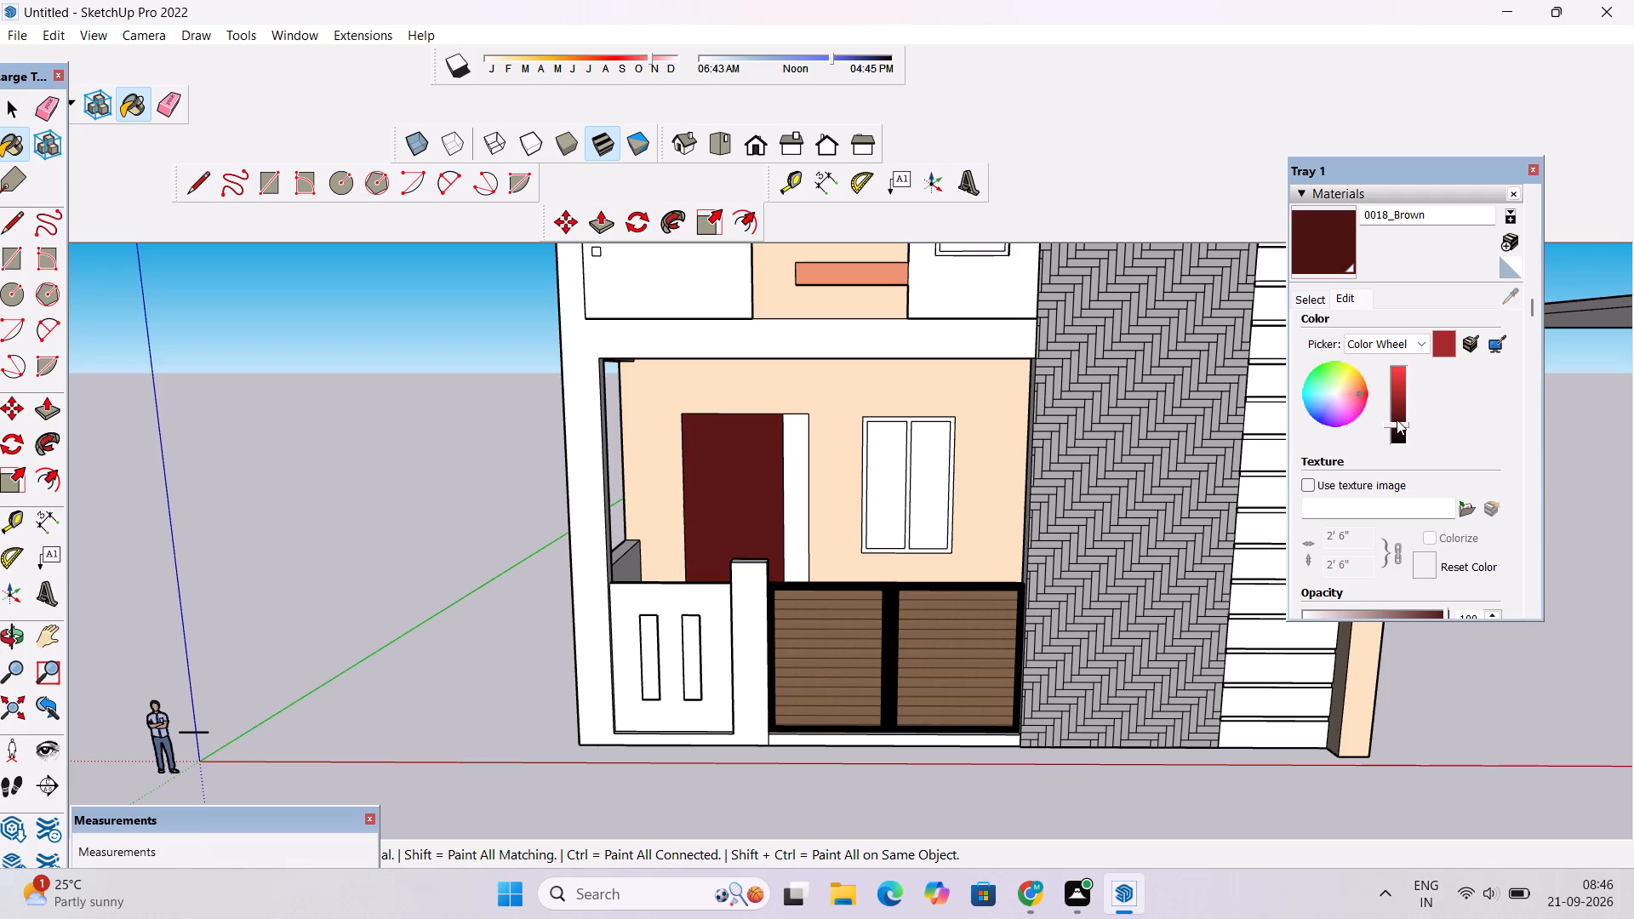
left_click(1397, 420)
key("space")
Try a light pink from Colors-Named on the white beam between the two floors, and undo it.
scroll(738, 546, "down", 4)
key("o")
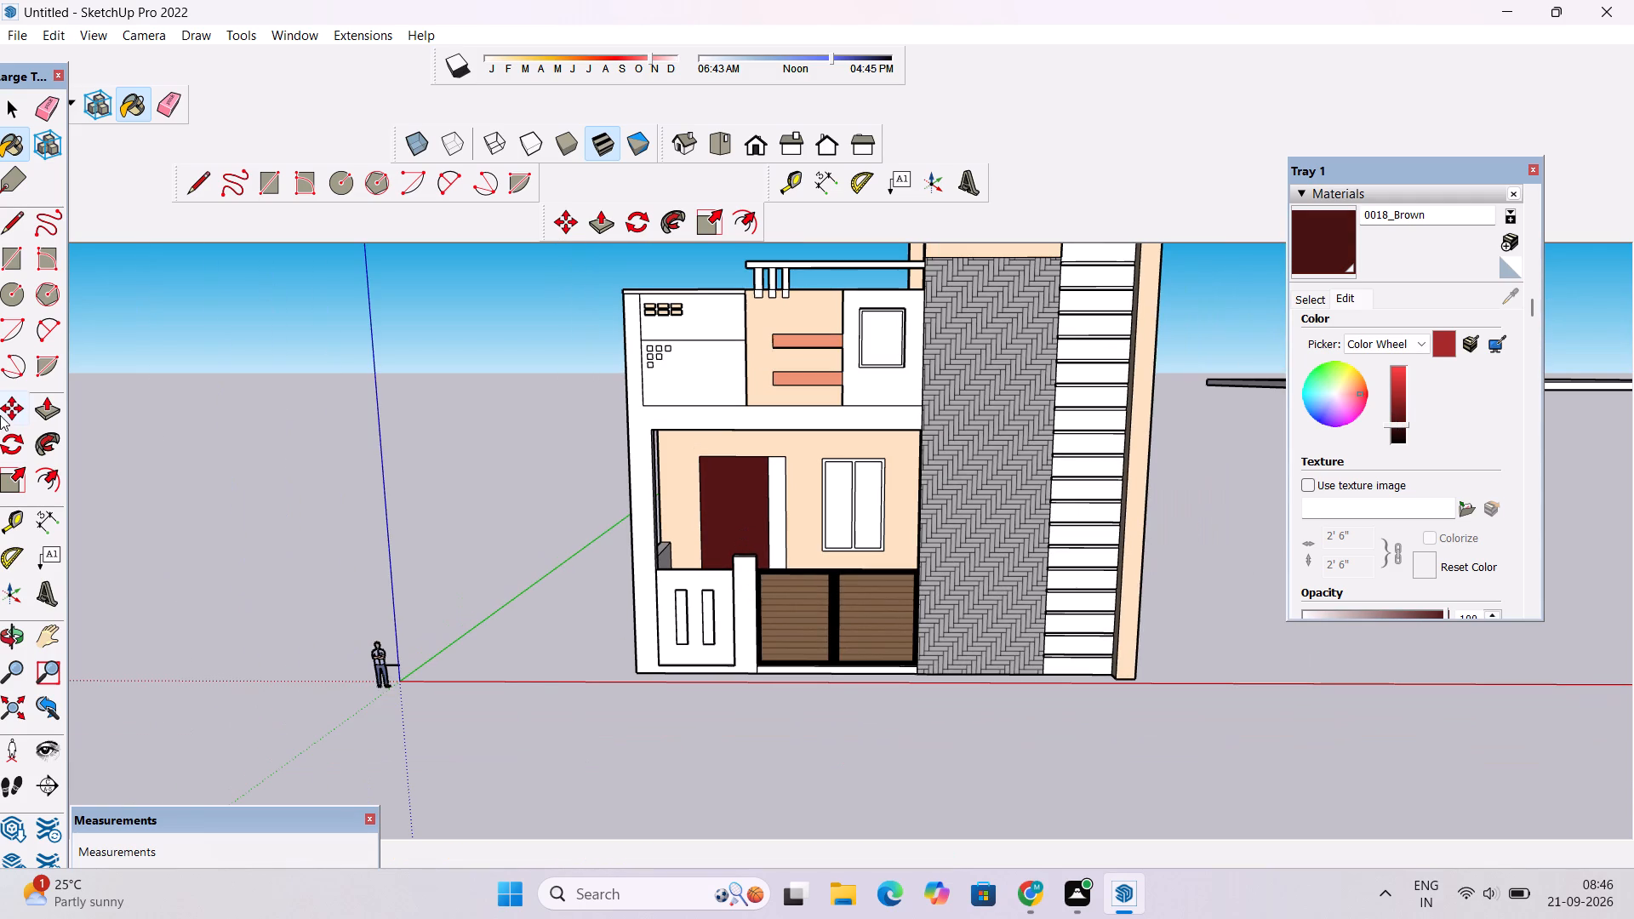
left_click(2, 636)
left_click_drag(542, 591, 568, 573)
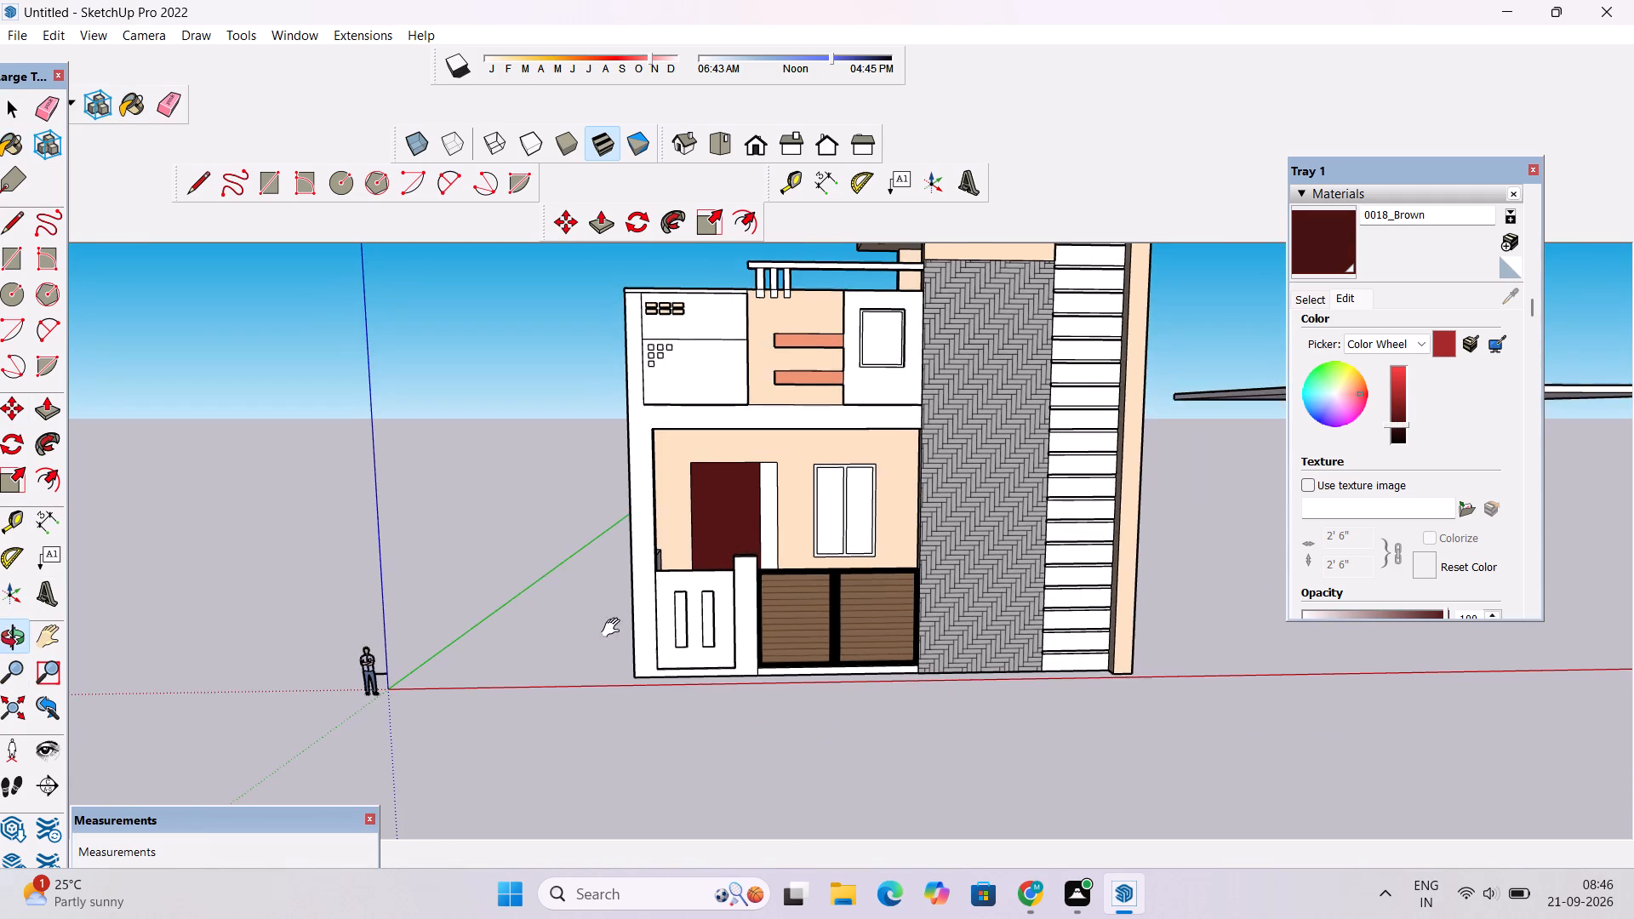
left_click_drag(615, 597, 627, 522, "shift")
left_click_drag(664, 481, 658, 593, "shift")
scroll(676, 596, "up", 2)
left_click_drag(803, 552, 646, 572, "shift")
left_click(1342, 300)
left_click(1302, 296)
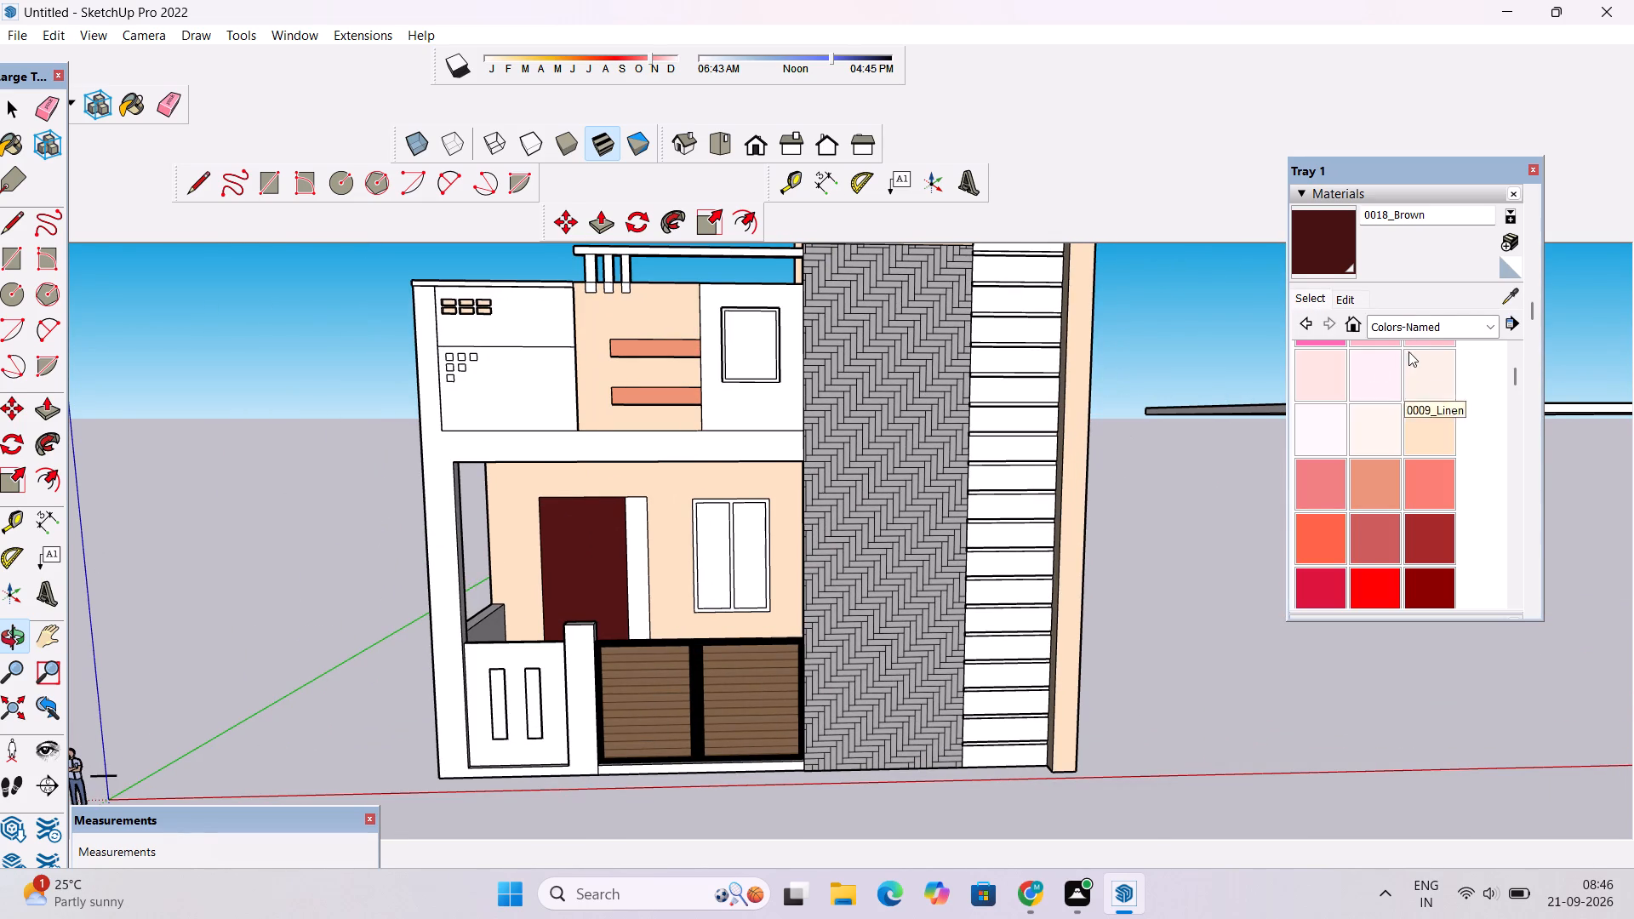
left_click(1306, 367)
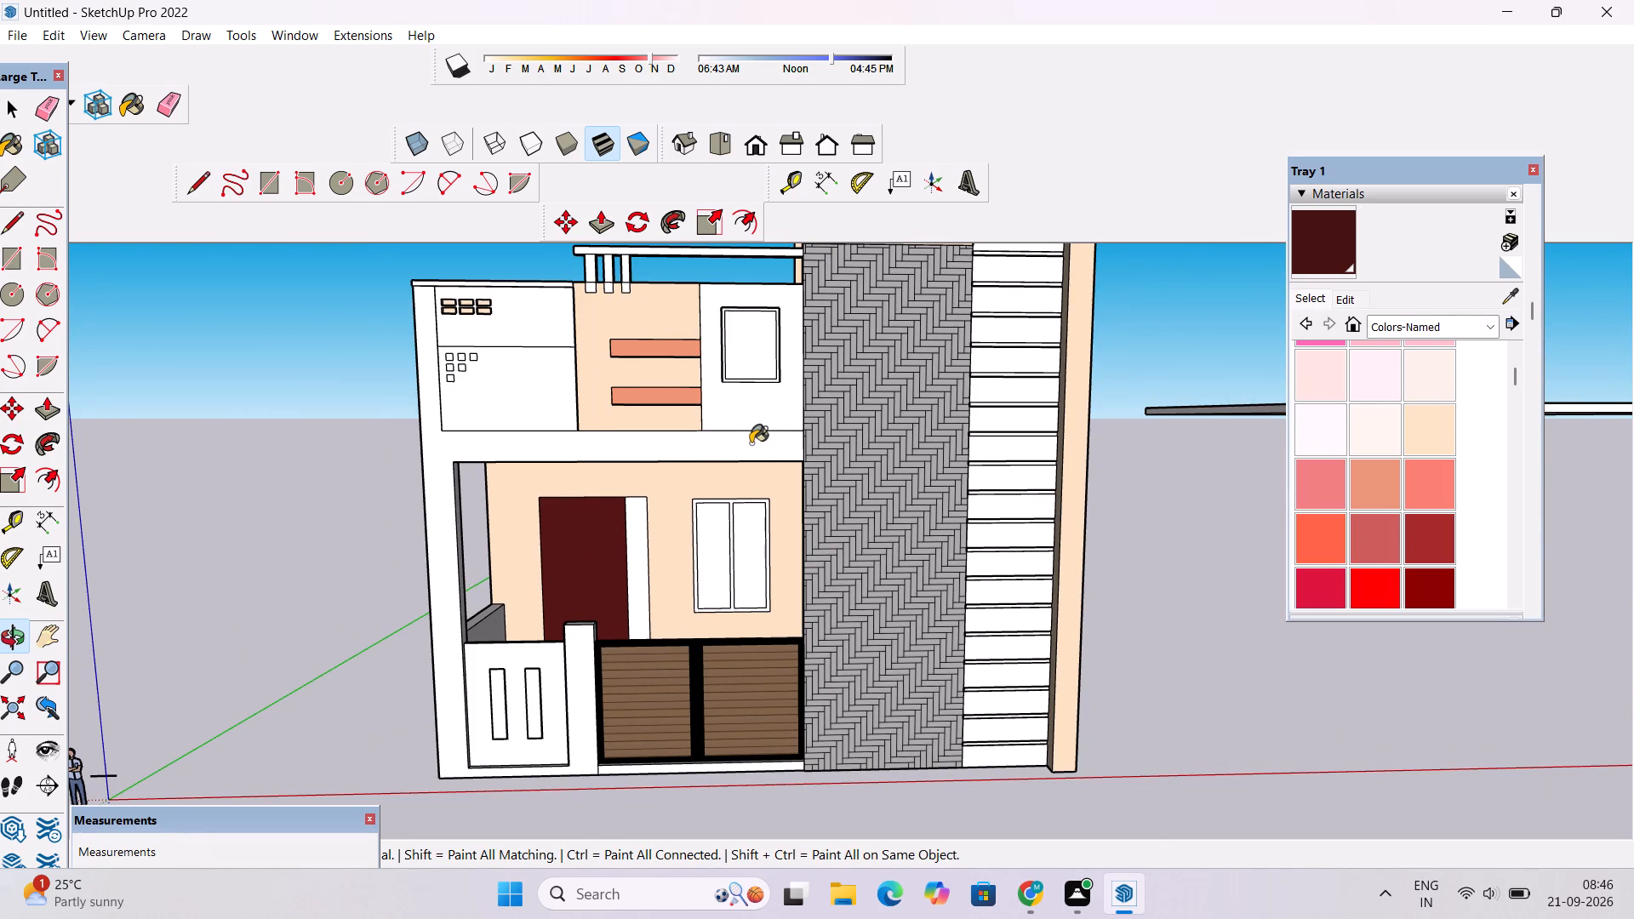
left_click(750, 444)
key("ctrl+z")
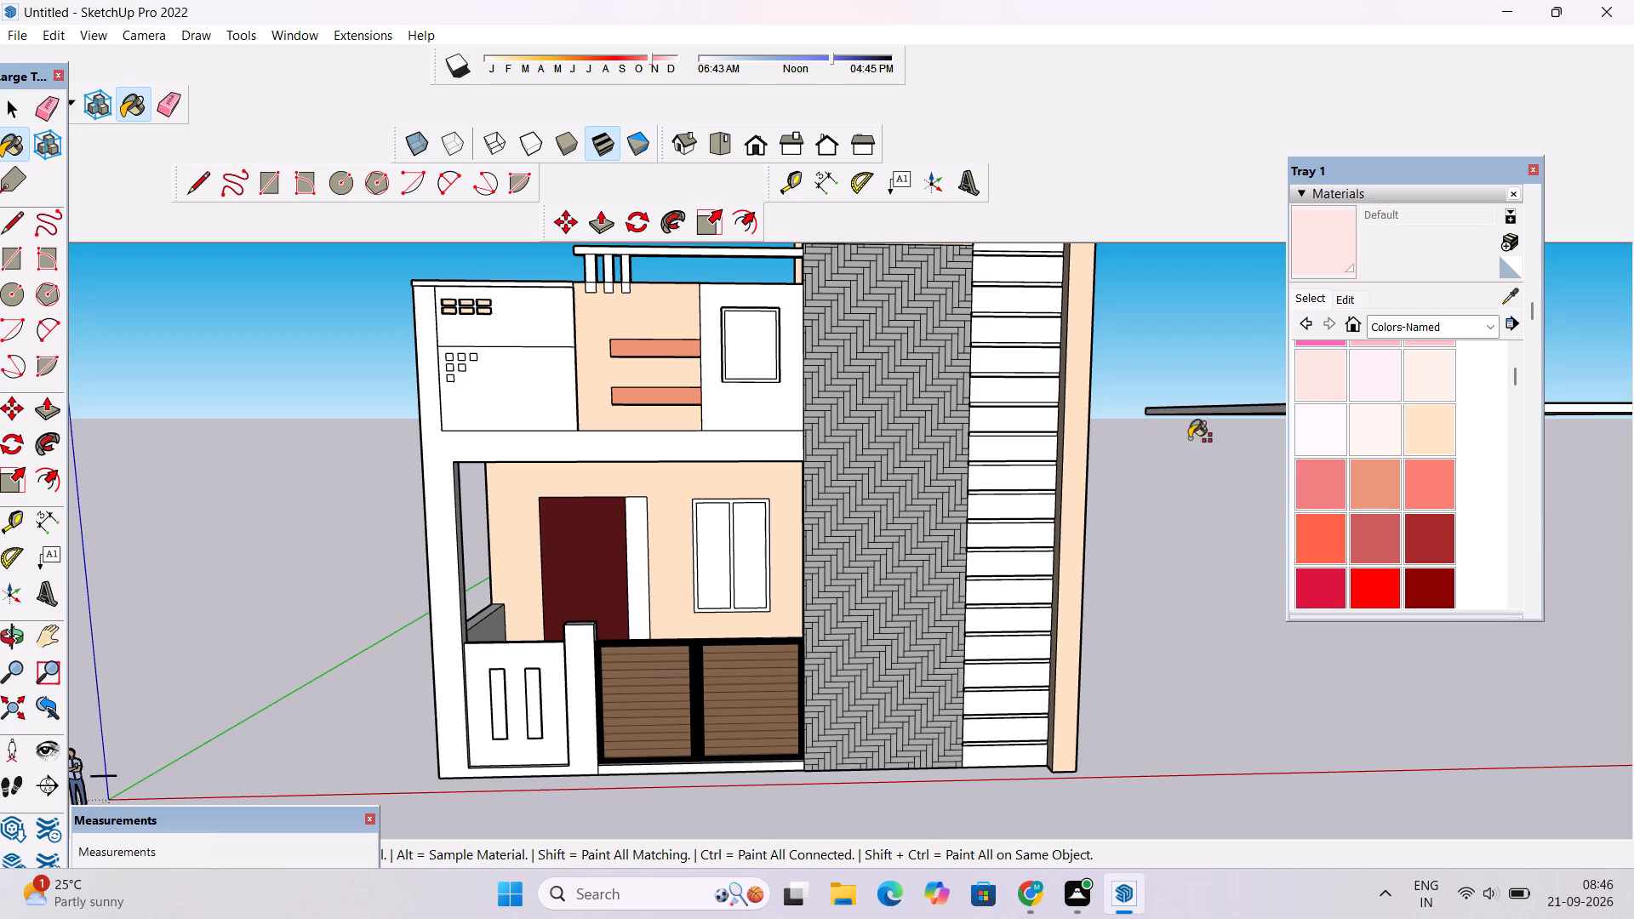
Paint the white facade, at the beam between the two floors, with 0008_LavenderBlush.
left_click(1368, 382)
left_click(763, 450)
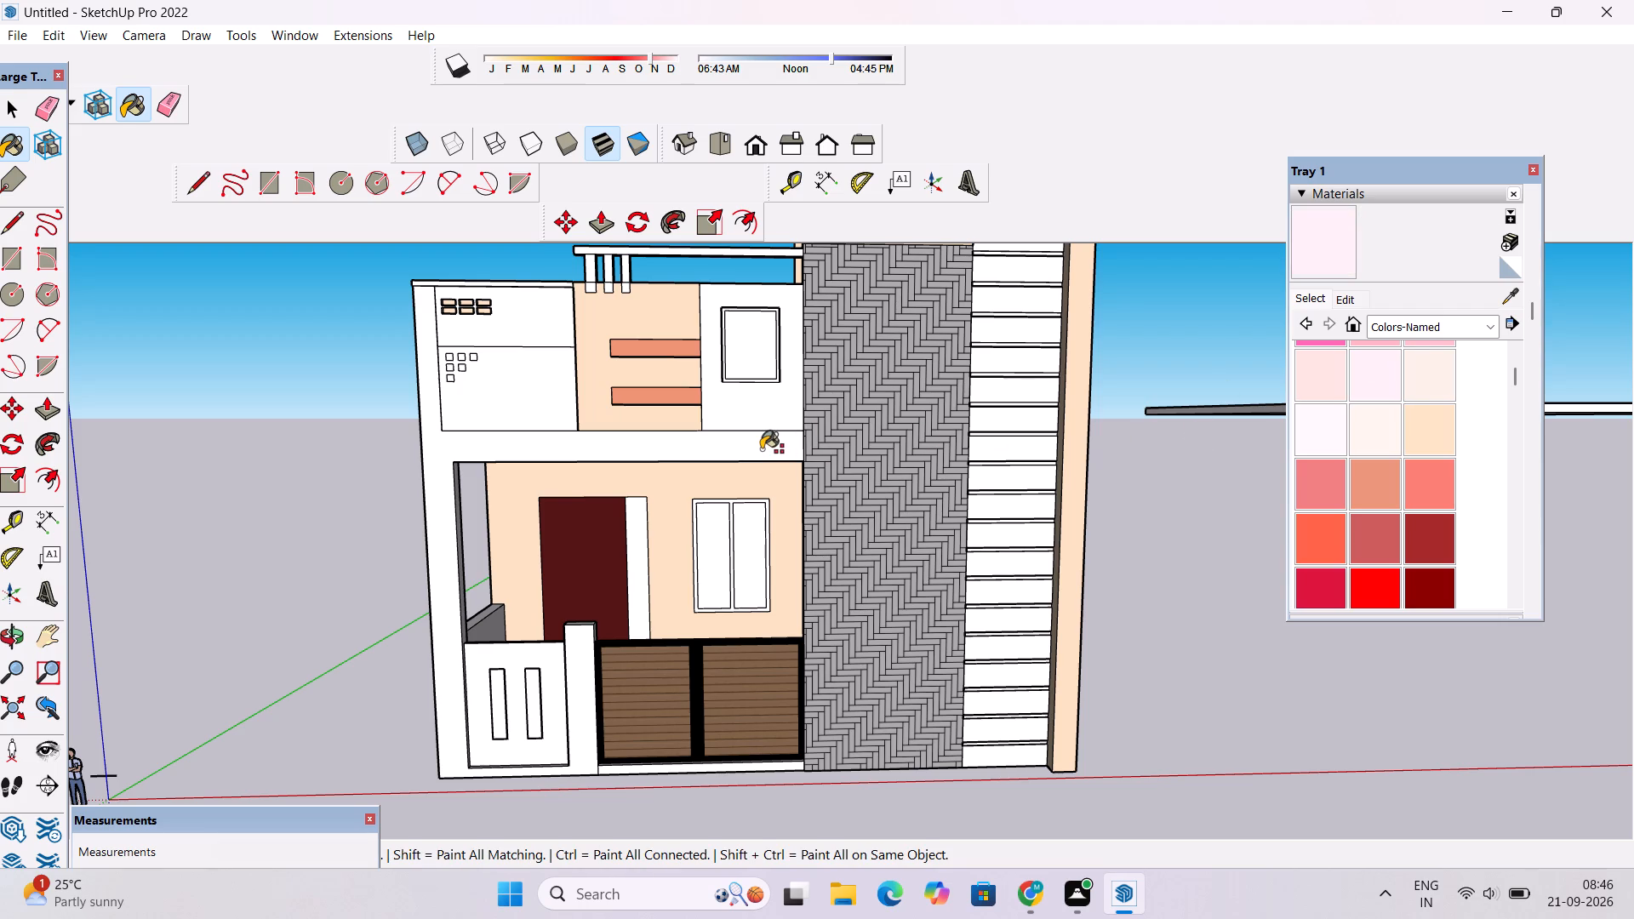
key("space")
key("space")
left_click(1375, 362)
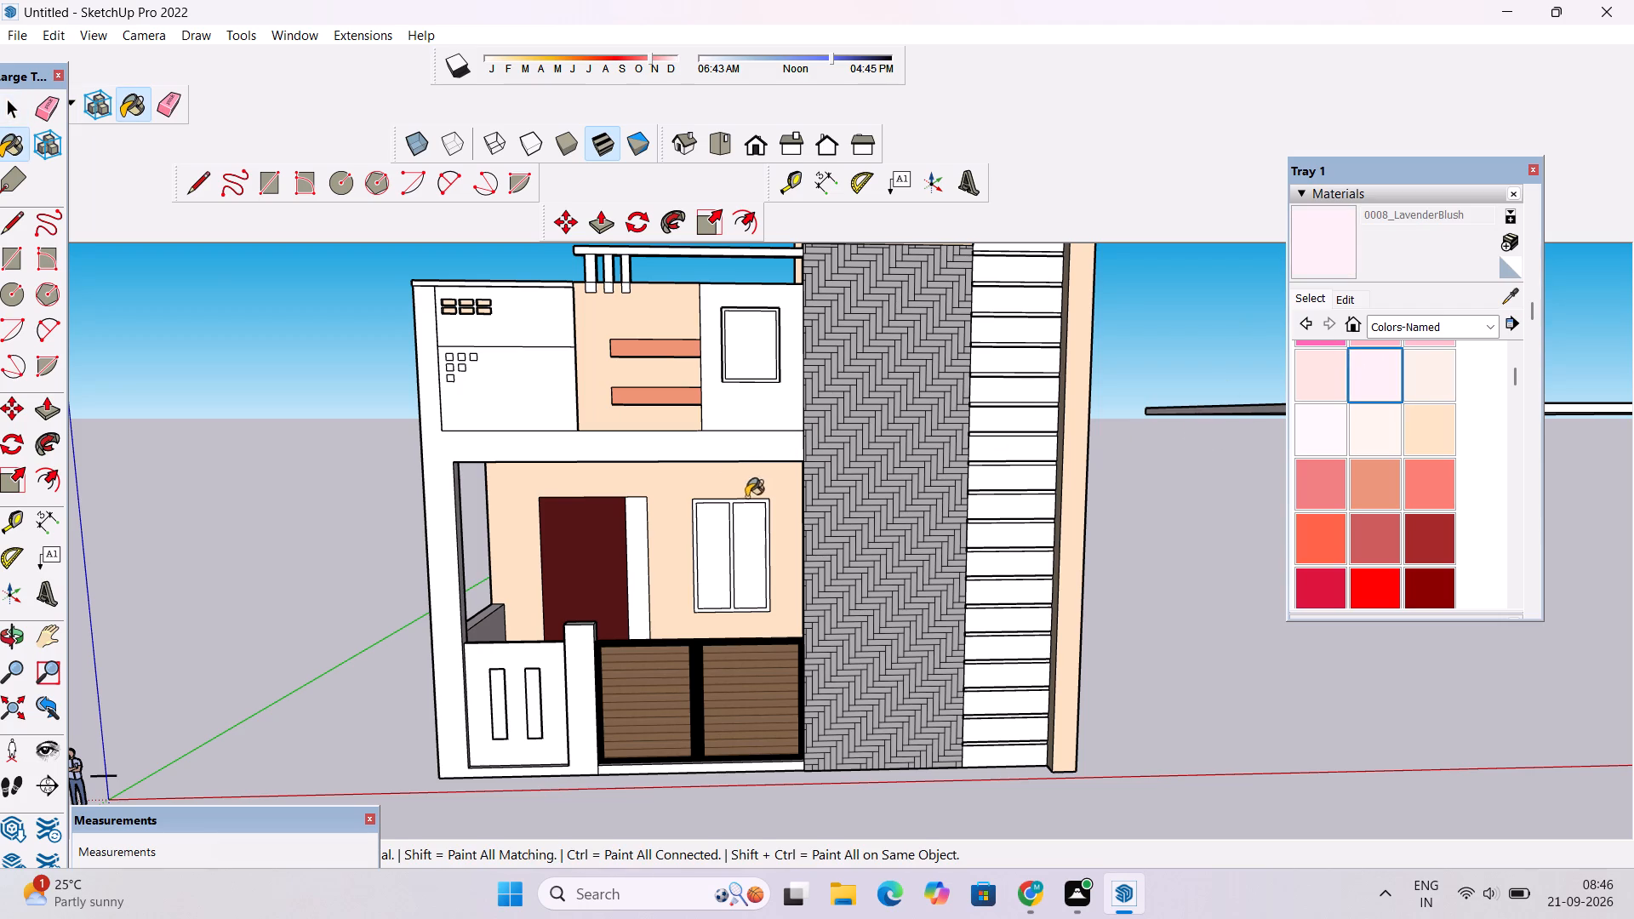
left_click(730, 454)
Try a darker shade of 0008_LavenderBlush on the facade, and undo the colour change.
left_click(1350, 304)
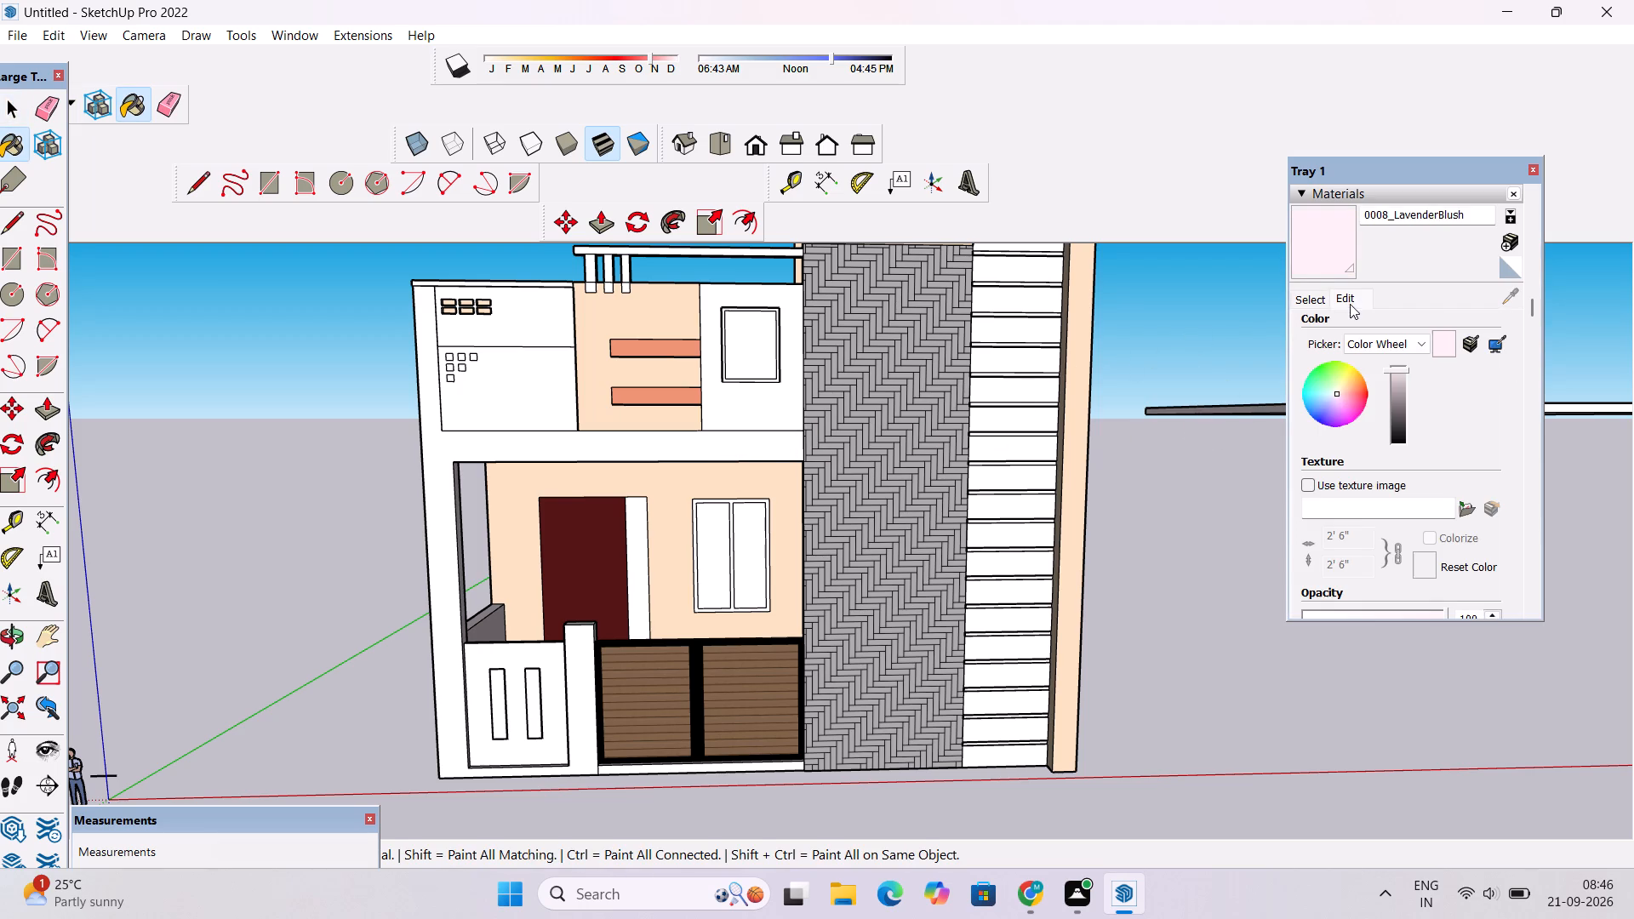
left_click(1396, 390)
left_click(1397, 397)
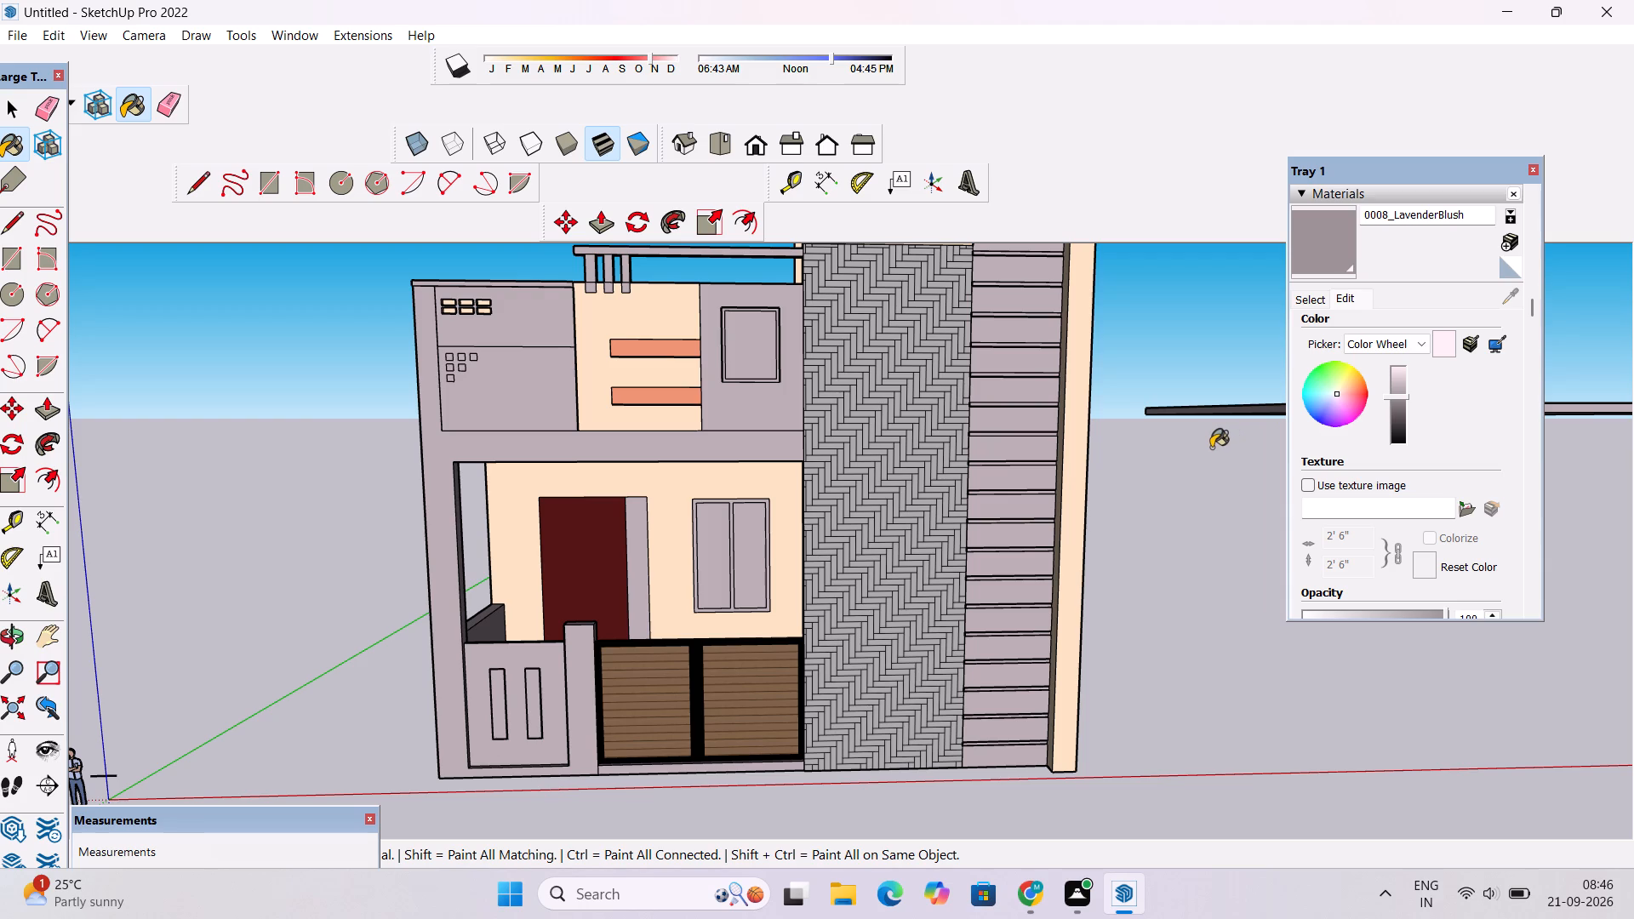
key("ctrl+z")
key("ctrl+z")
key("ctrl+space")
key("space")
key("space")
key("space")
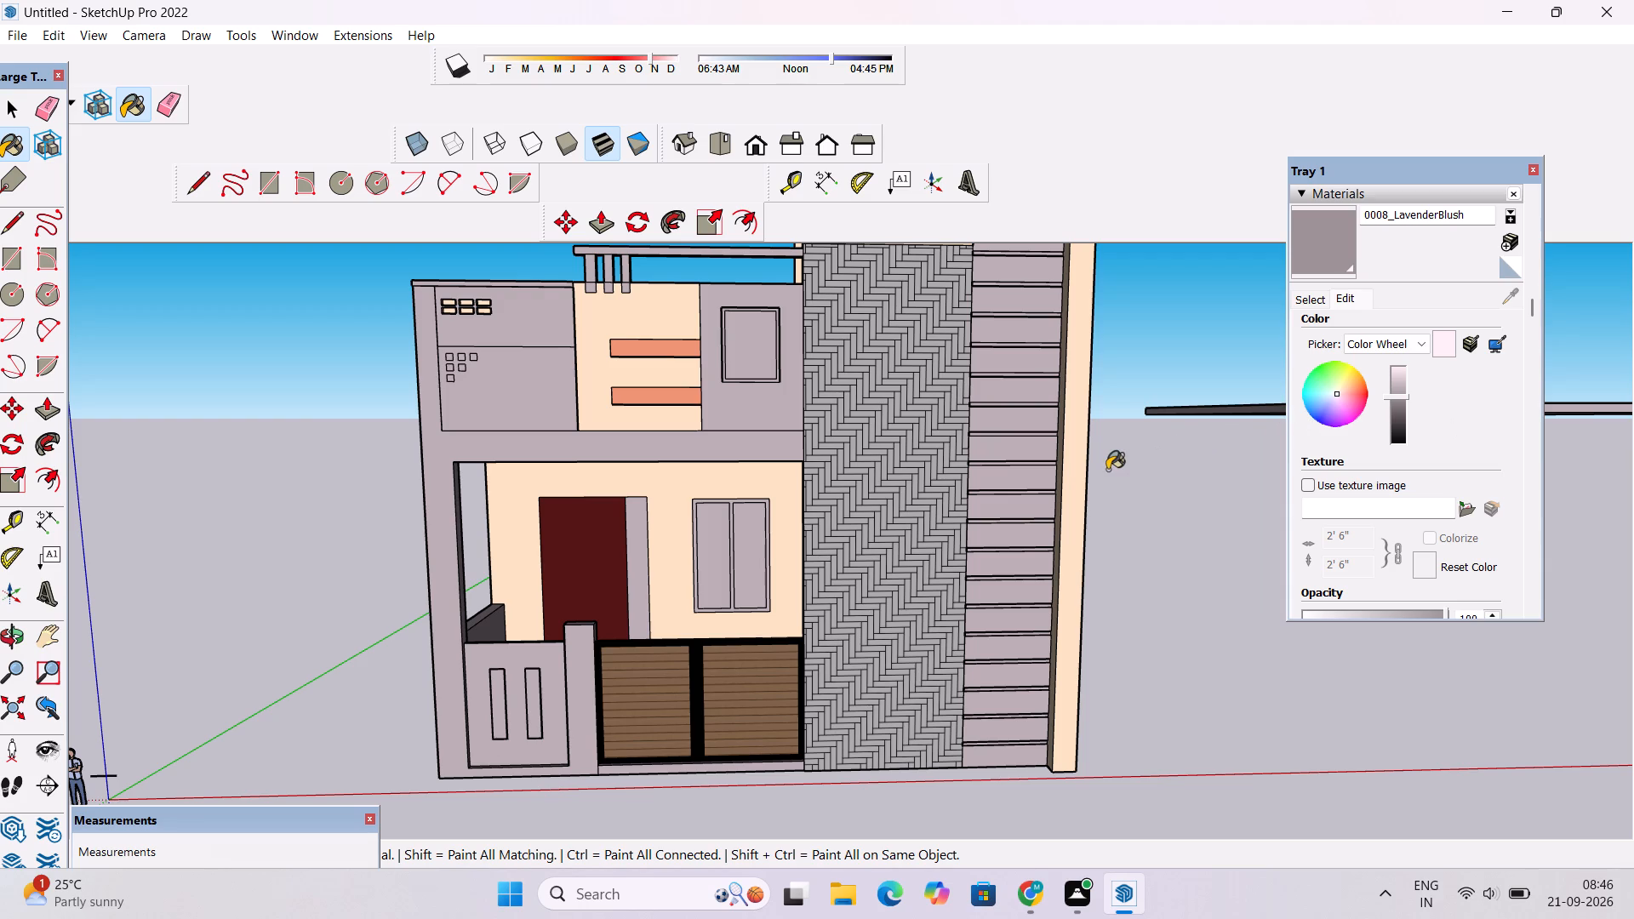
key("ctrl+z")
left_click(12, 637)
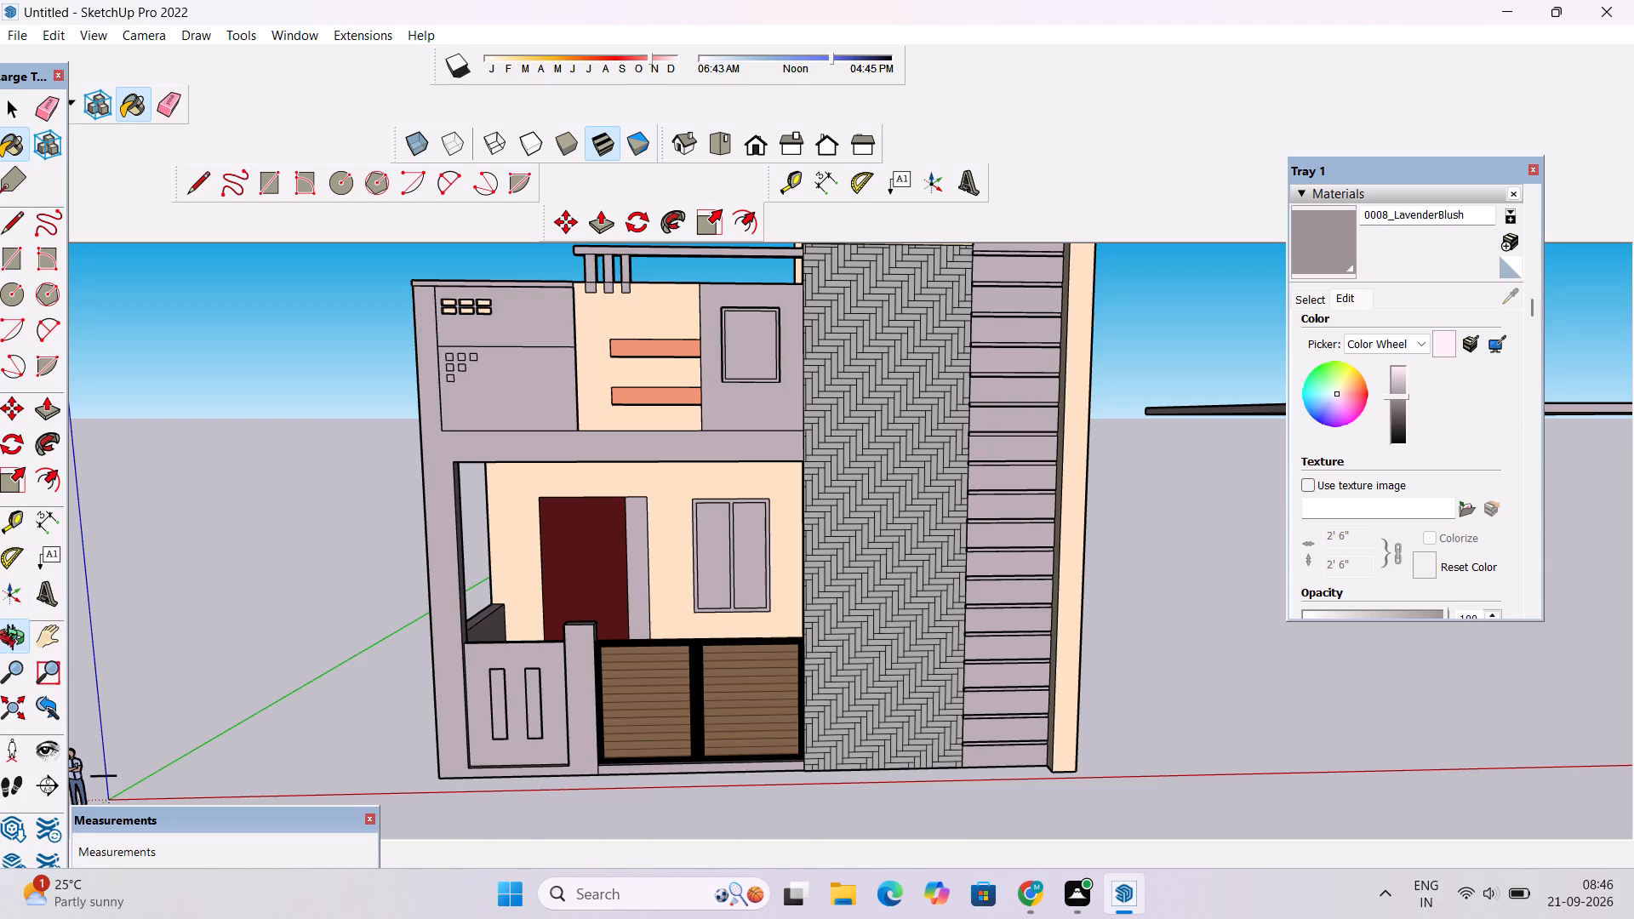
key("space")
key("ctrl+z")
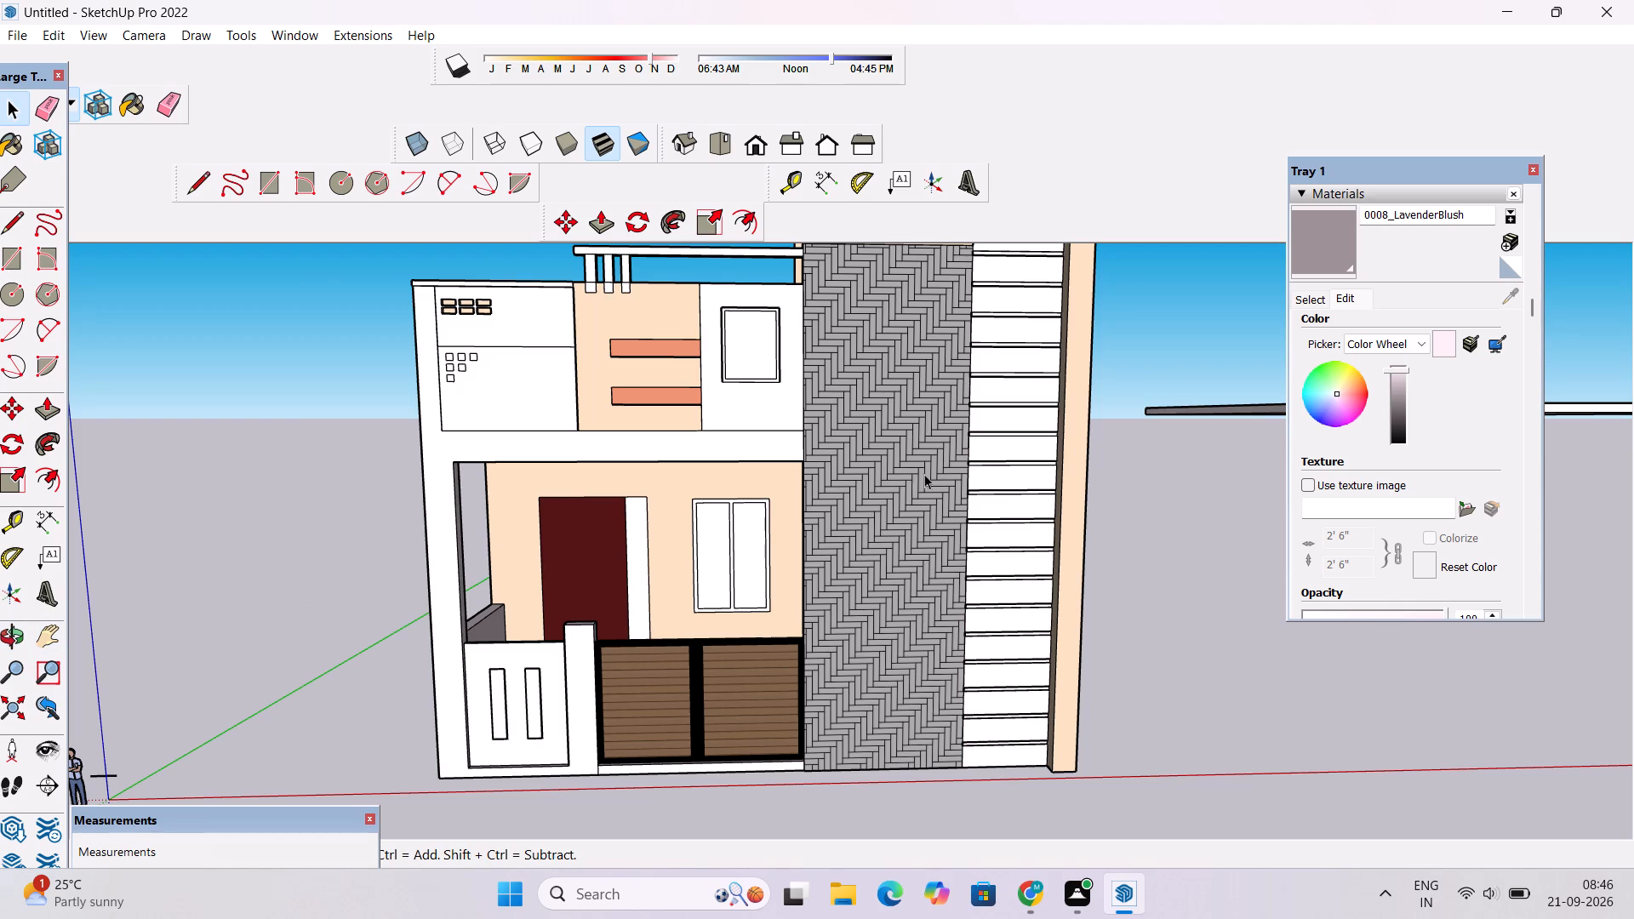
Apply 0008_LavenderBlush to the beam between the two floors again.
left_click(1331, 258)
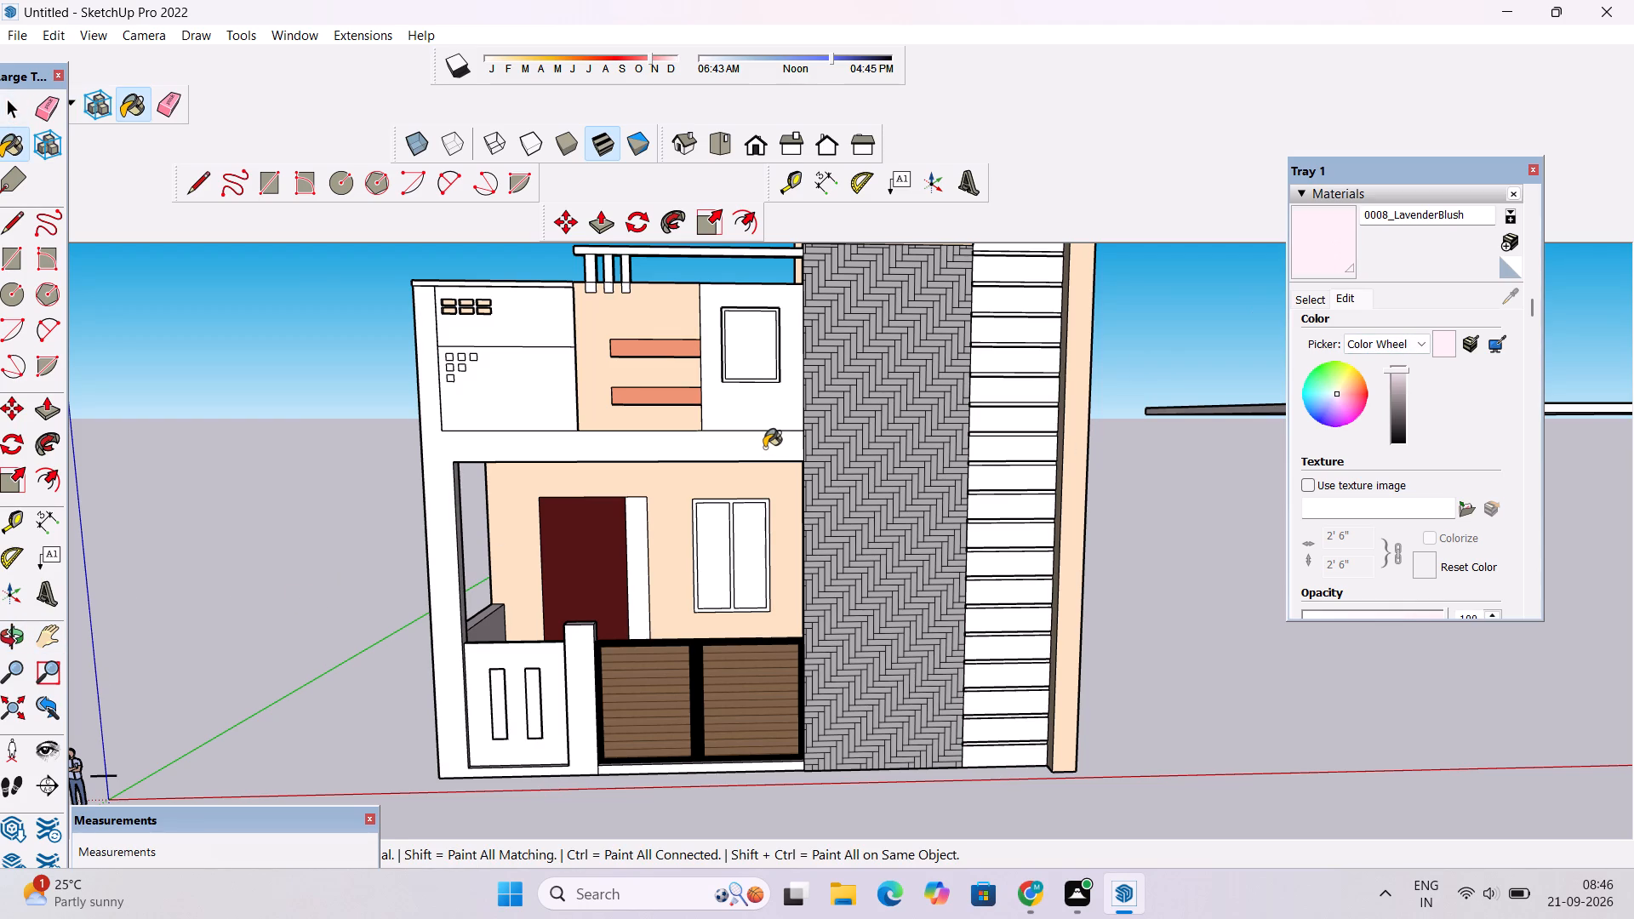
left_click(764, 448)
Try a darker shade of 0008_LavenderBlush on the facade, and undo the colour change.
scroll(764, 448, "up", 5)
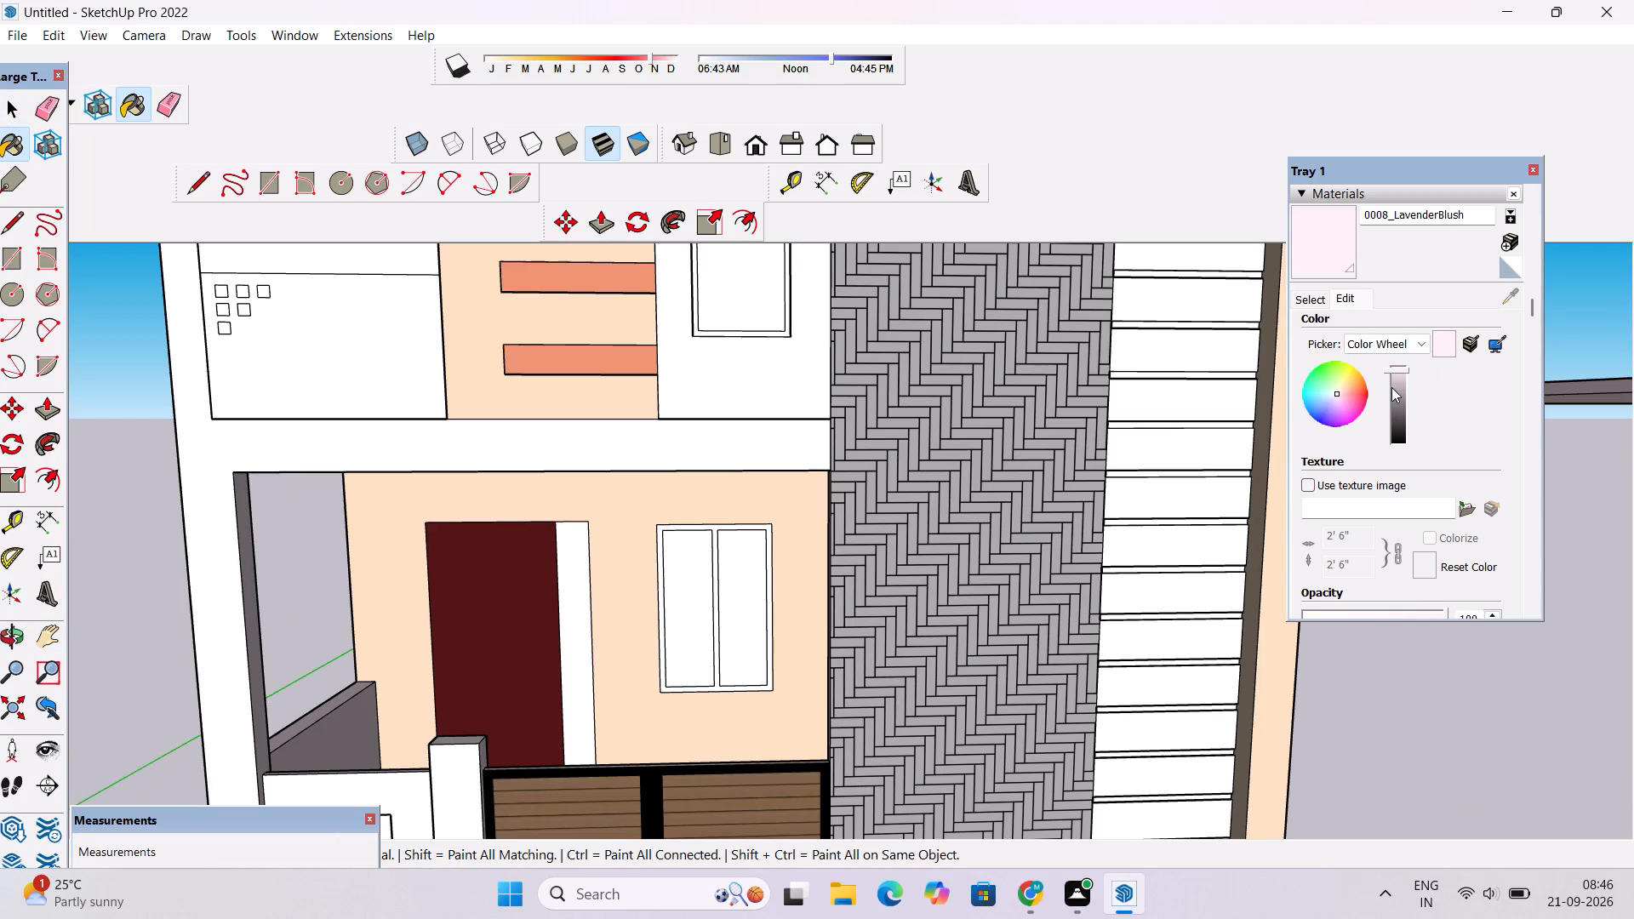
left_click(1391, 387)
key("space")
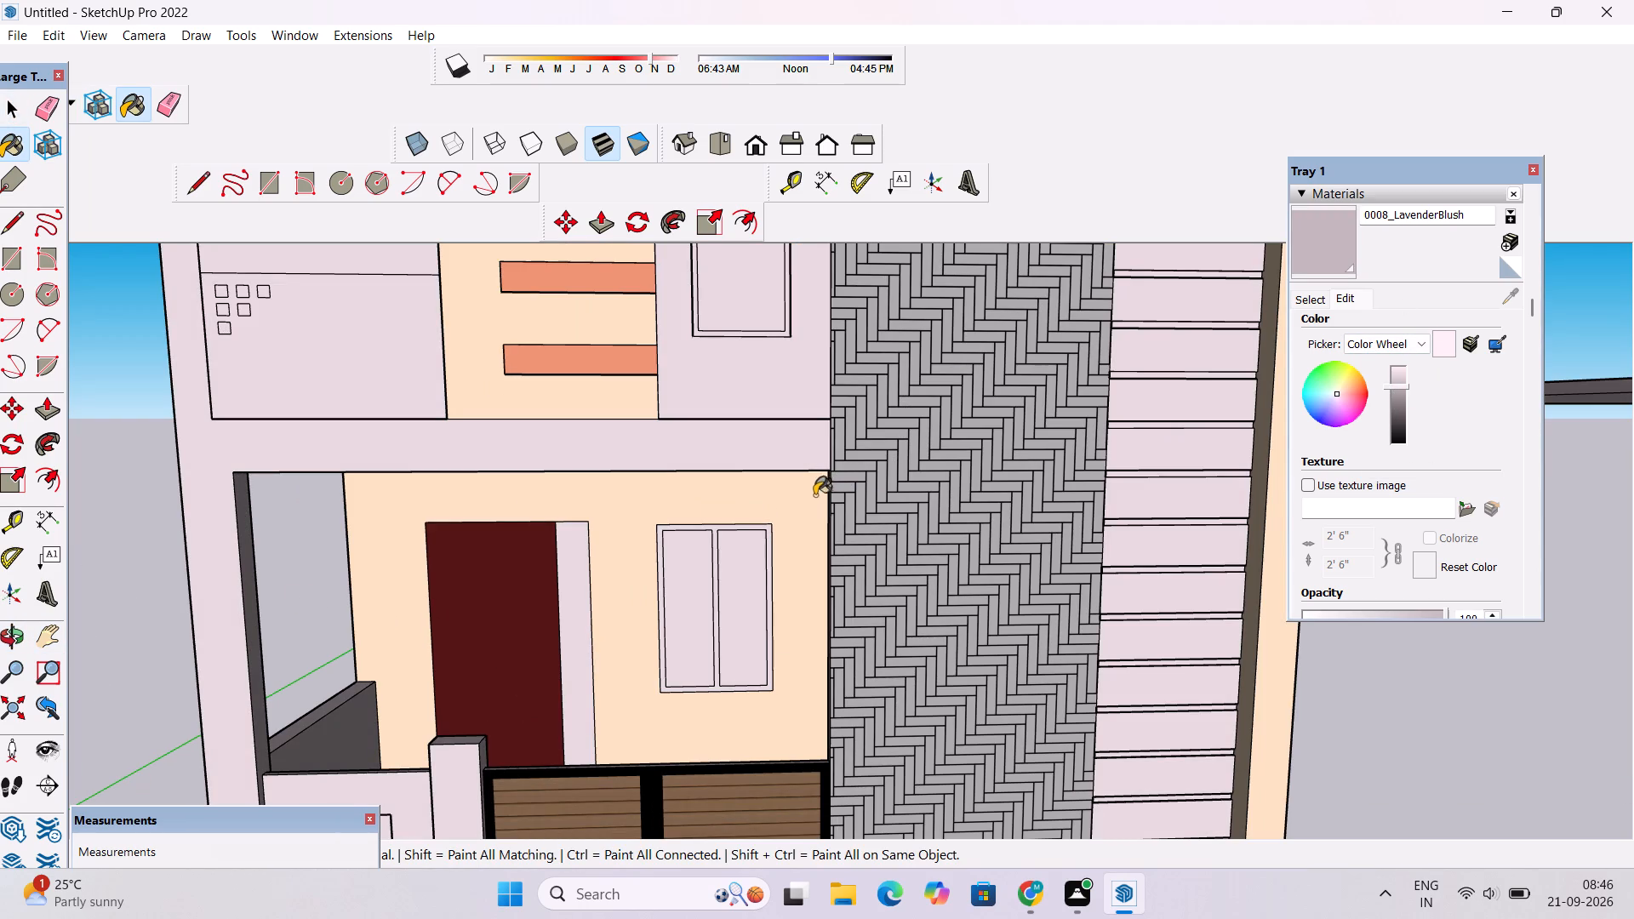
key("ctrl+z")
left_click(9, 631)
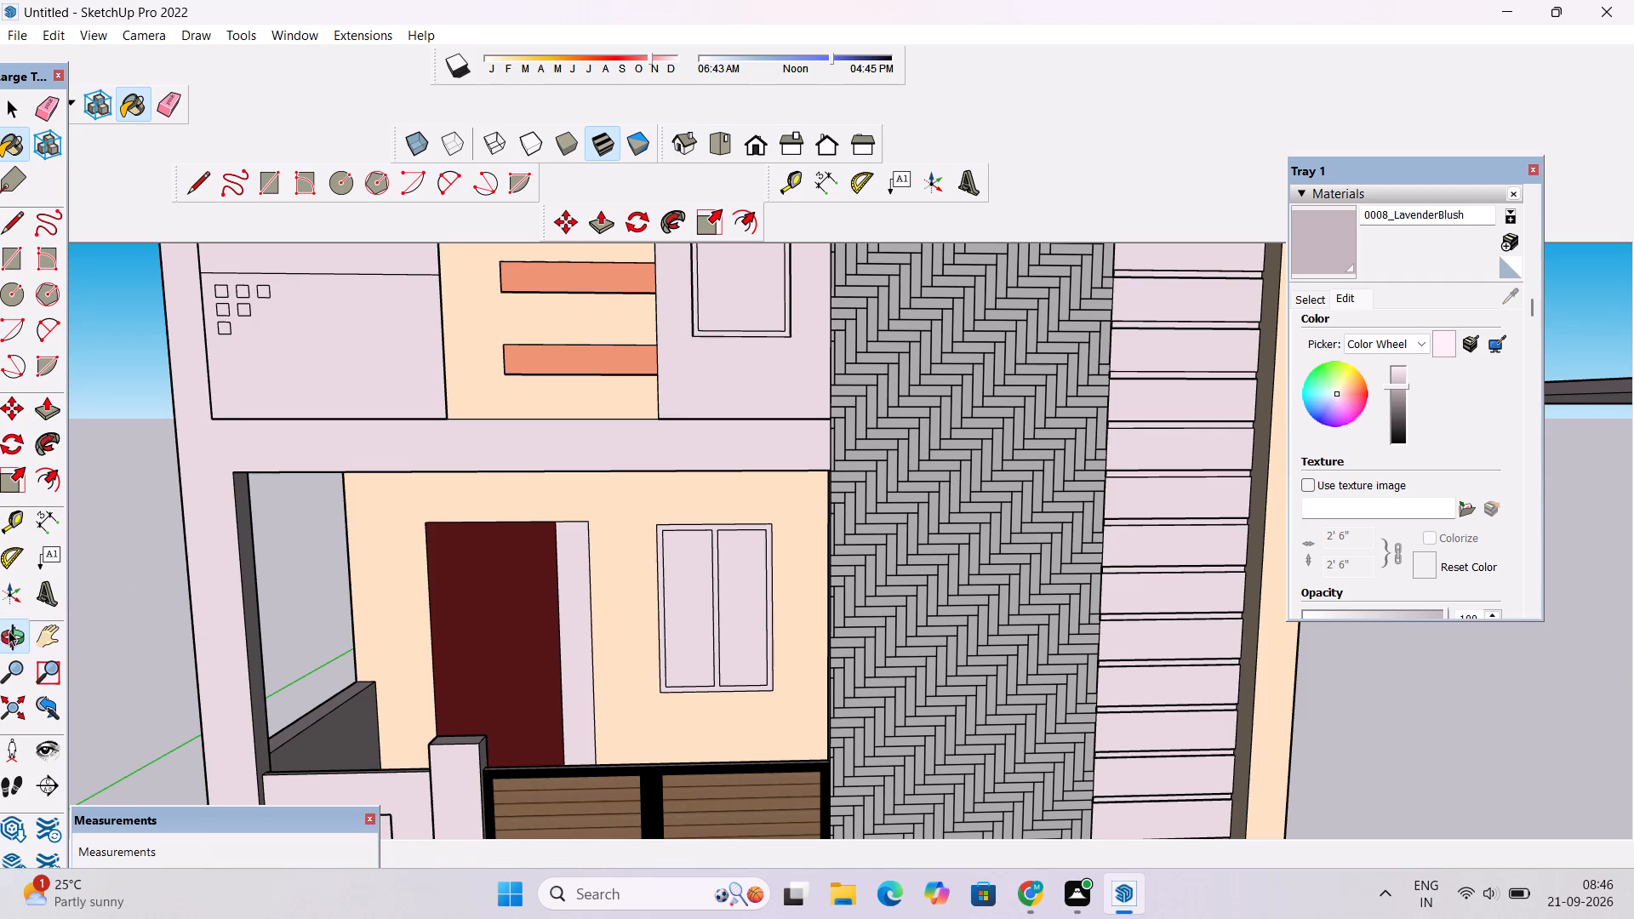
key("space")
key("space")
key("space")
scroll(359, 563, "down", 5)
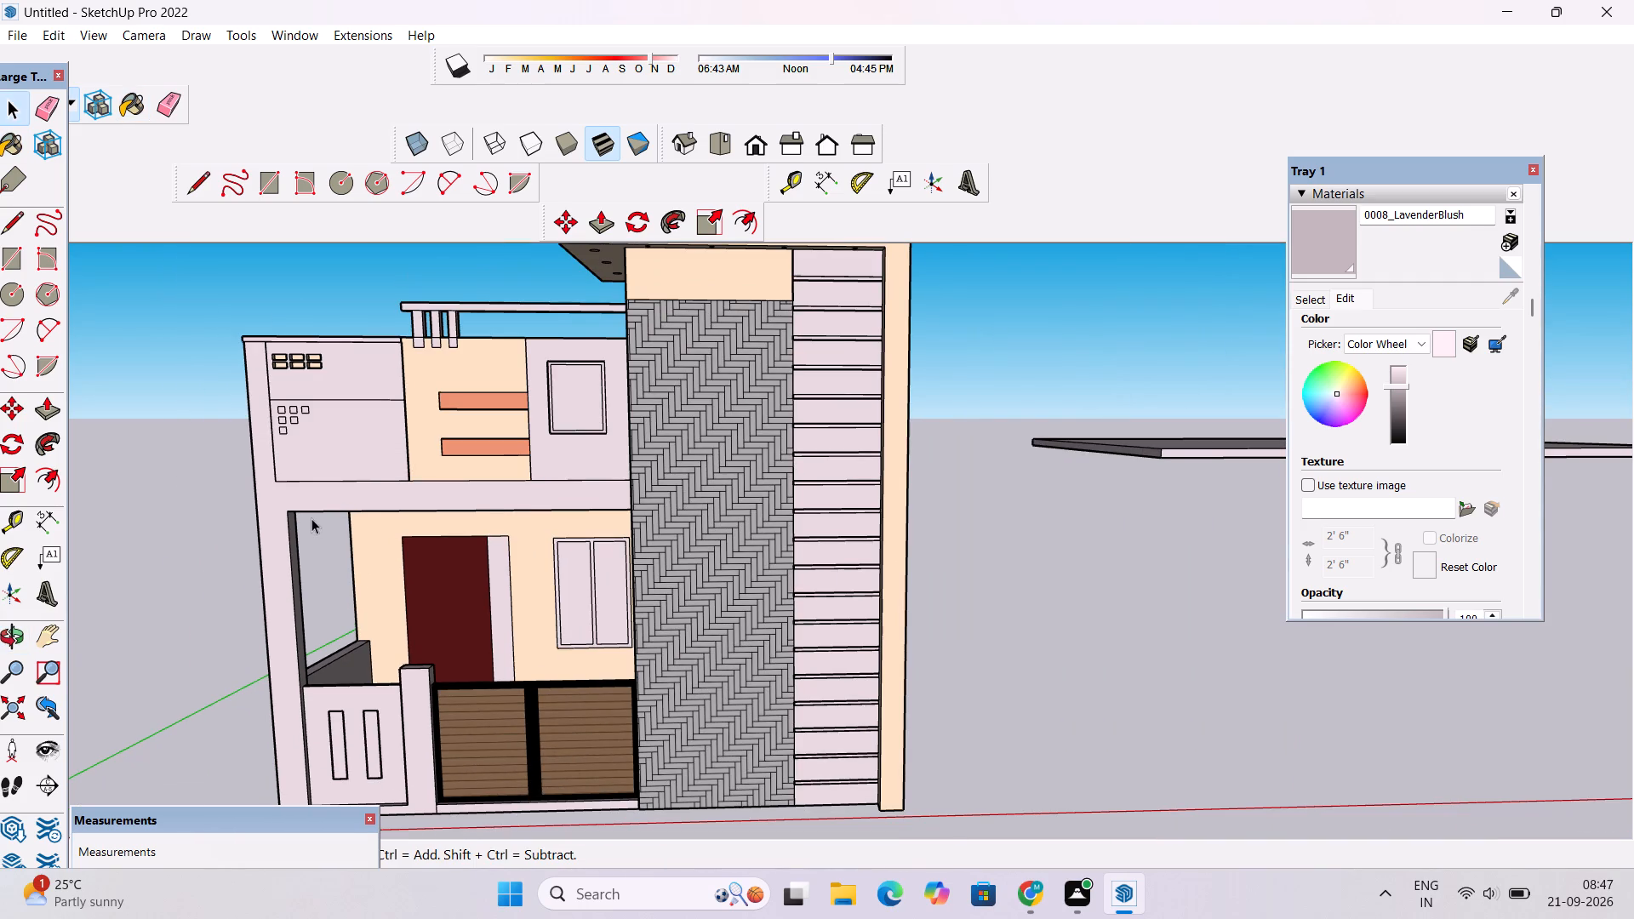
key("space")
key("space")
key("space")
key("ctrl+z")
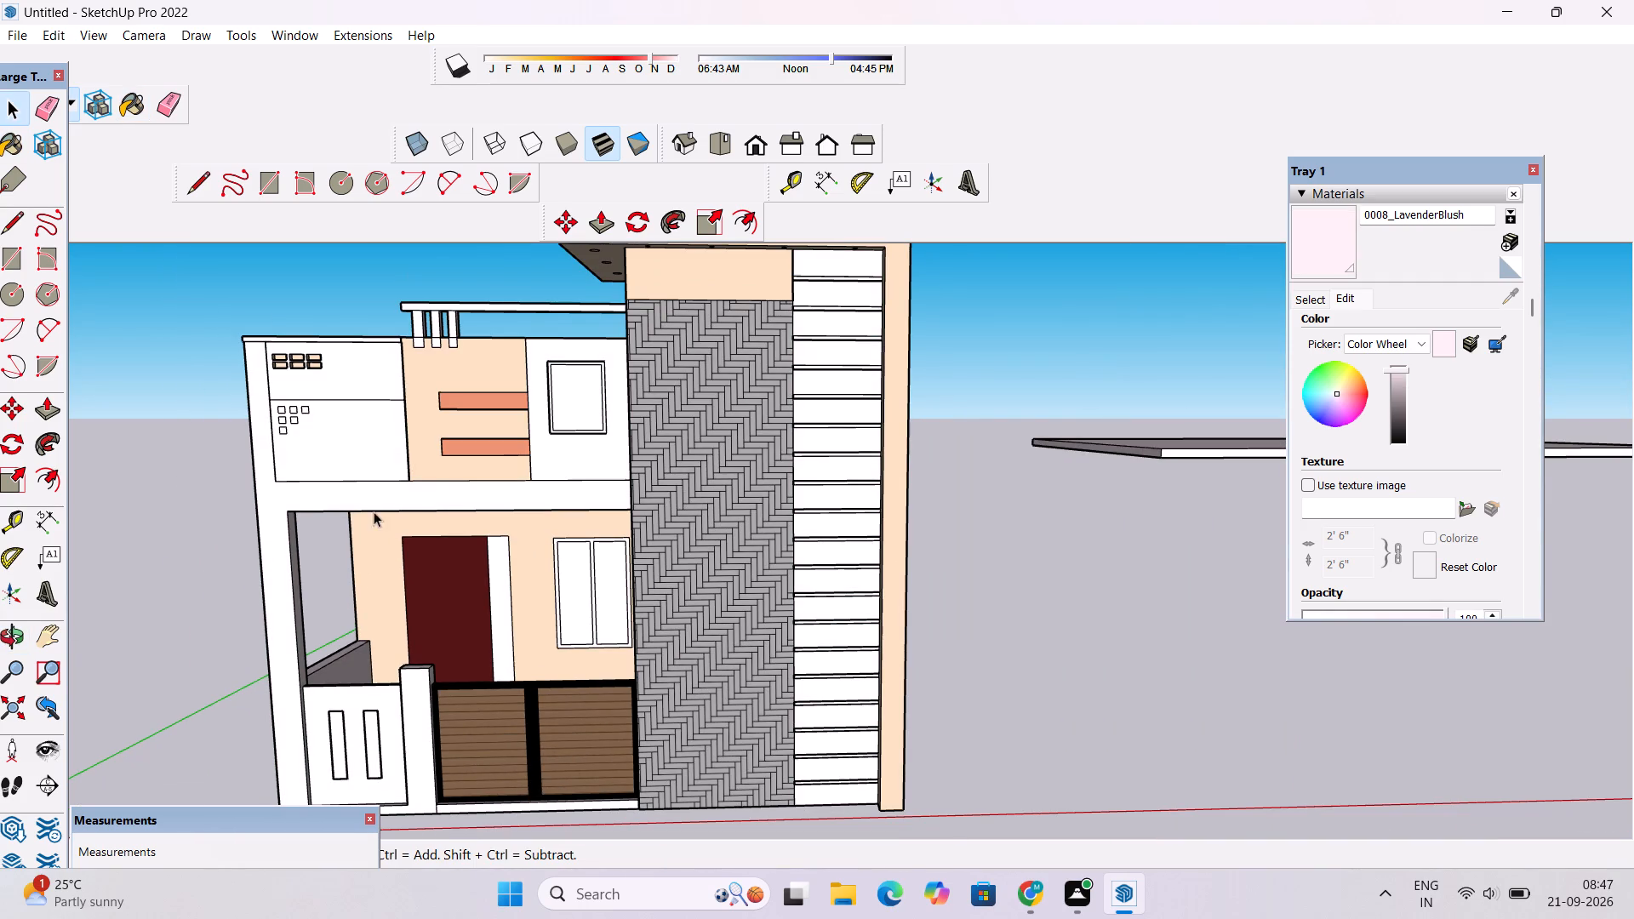
Examine the 0008_LavenderBlush finish on the house from the front, from above and from the side.
key("o")
scroll(203, 519, "up", 2)
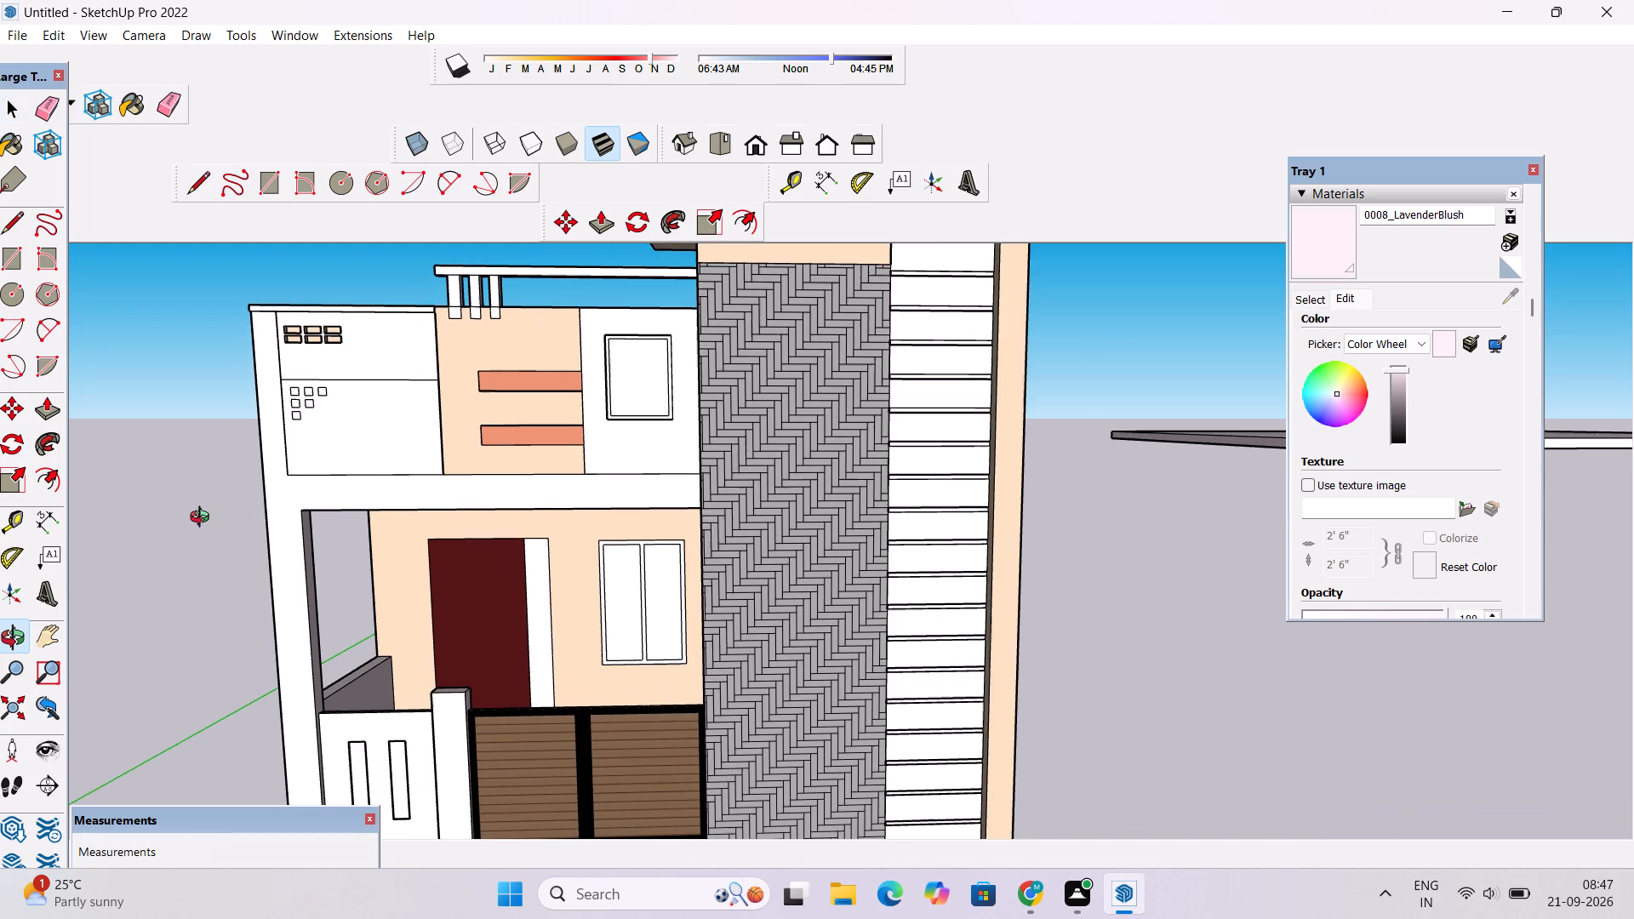
scroll(203, 519, "up", 1)
scroll(311, 386, "up", 9)
left_click_drag(291, 437, 378, 605)
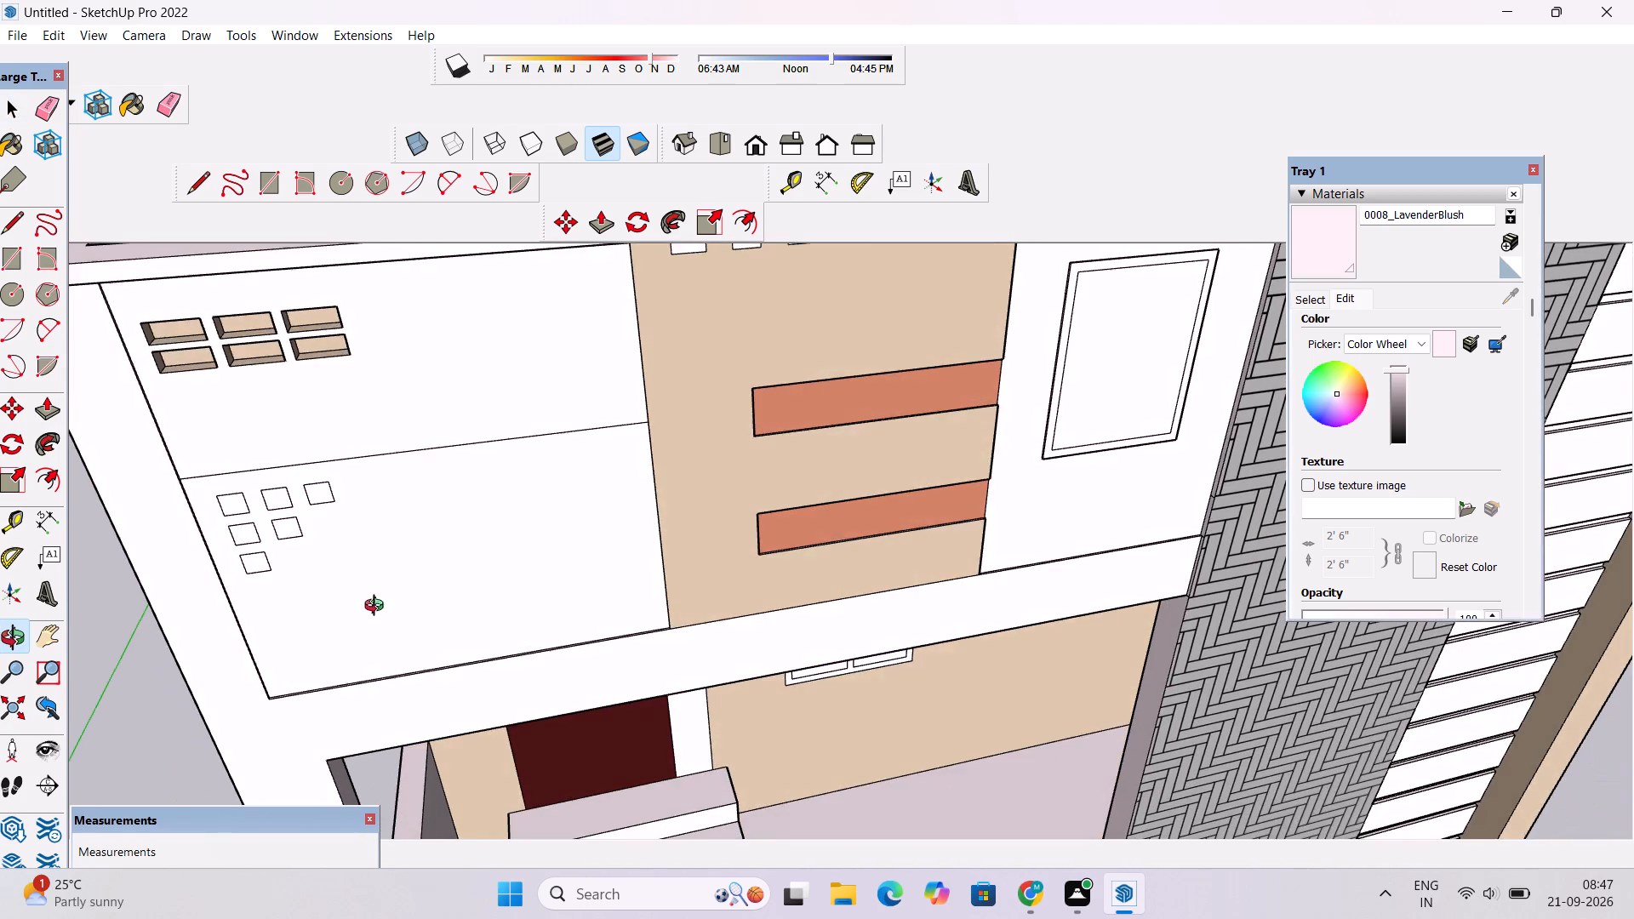
scroll(371, 580, "down", 4)
left_click_drag(406, 577, 261, 497)
scroll(271, 480, "down", 5)
left_click_drag(418, 474, 437, 460)
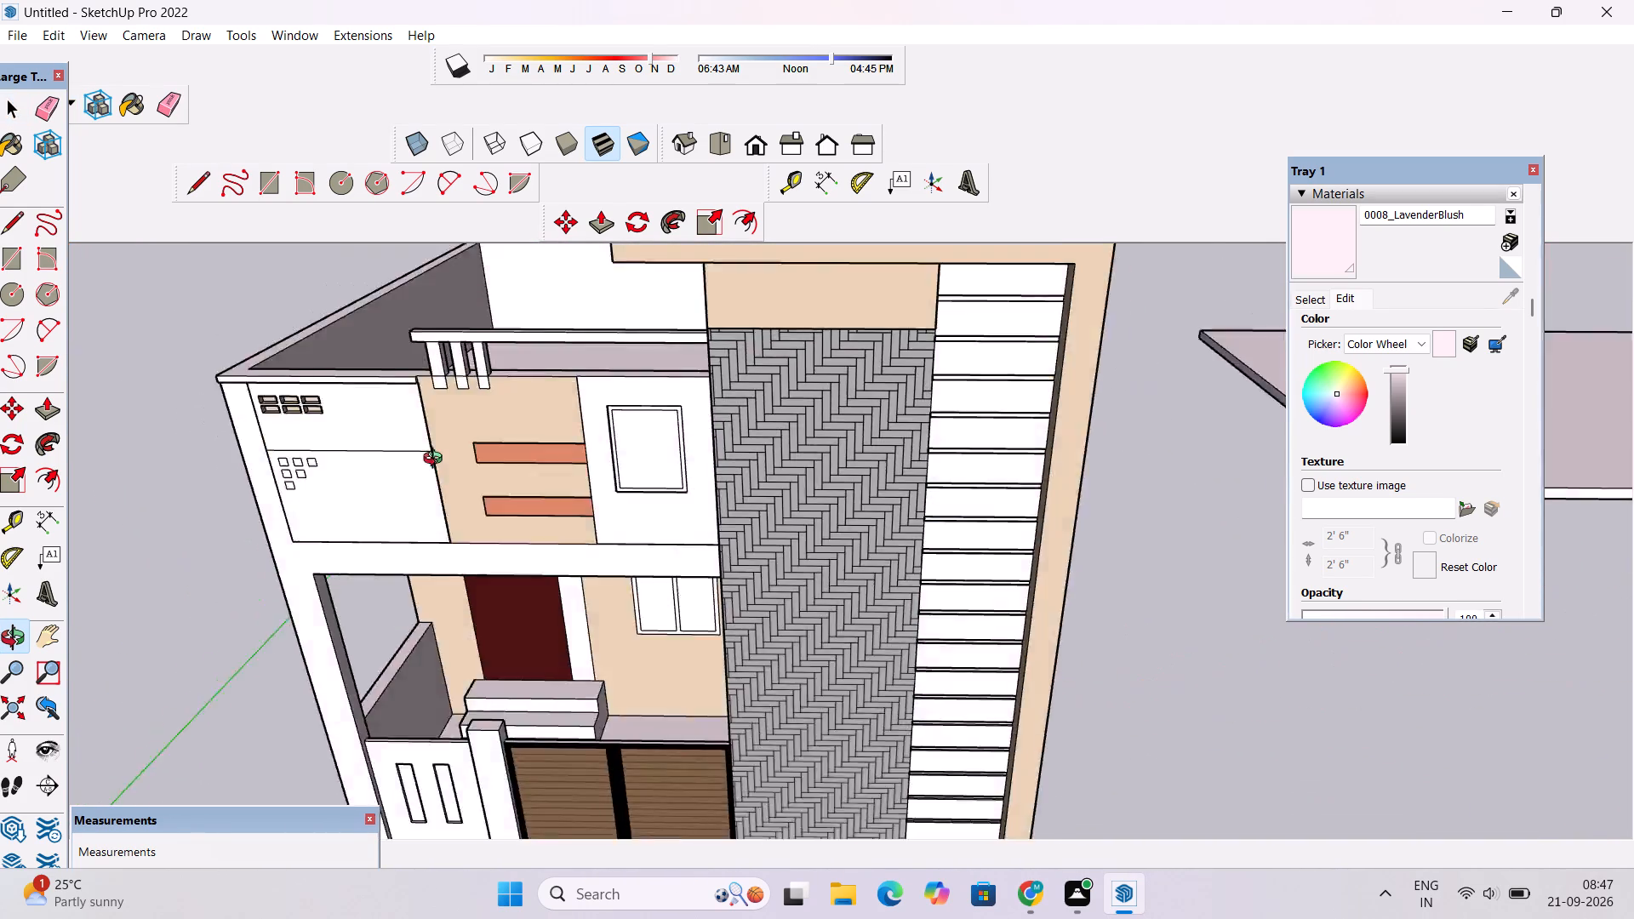
left_click_drag(437, 460, 439, 402)
scroll(446, 403, "down", 6)
left_click_drag(603, 441, 563, 515)
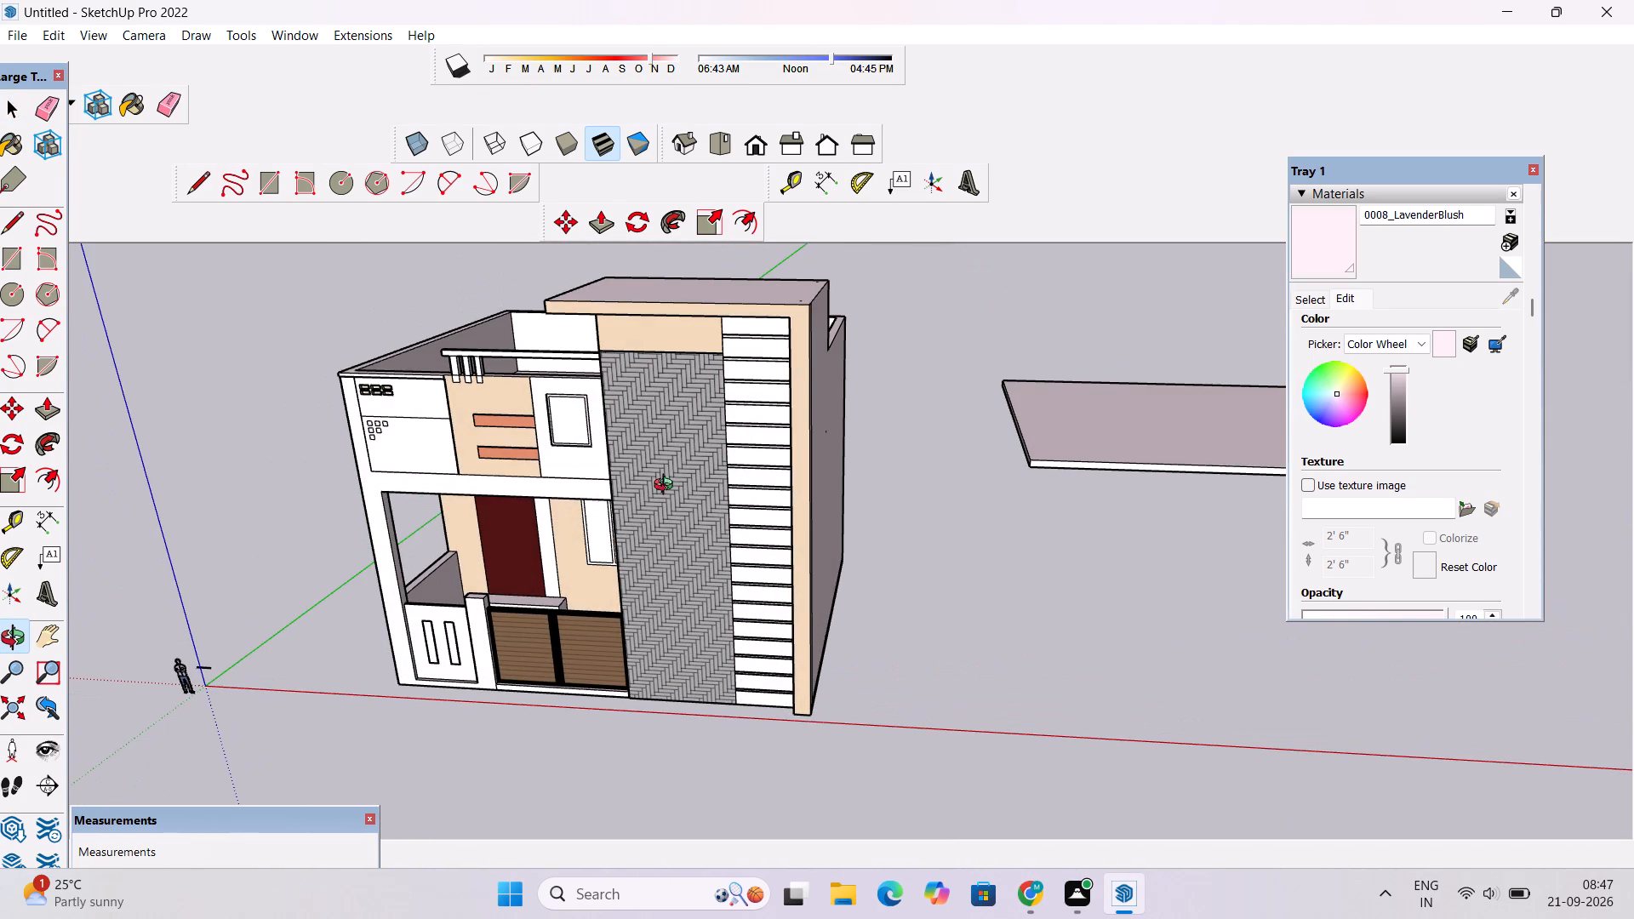
left_click_drag(776, 498, 502, 524)
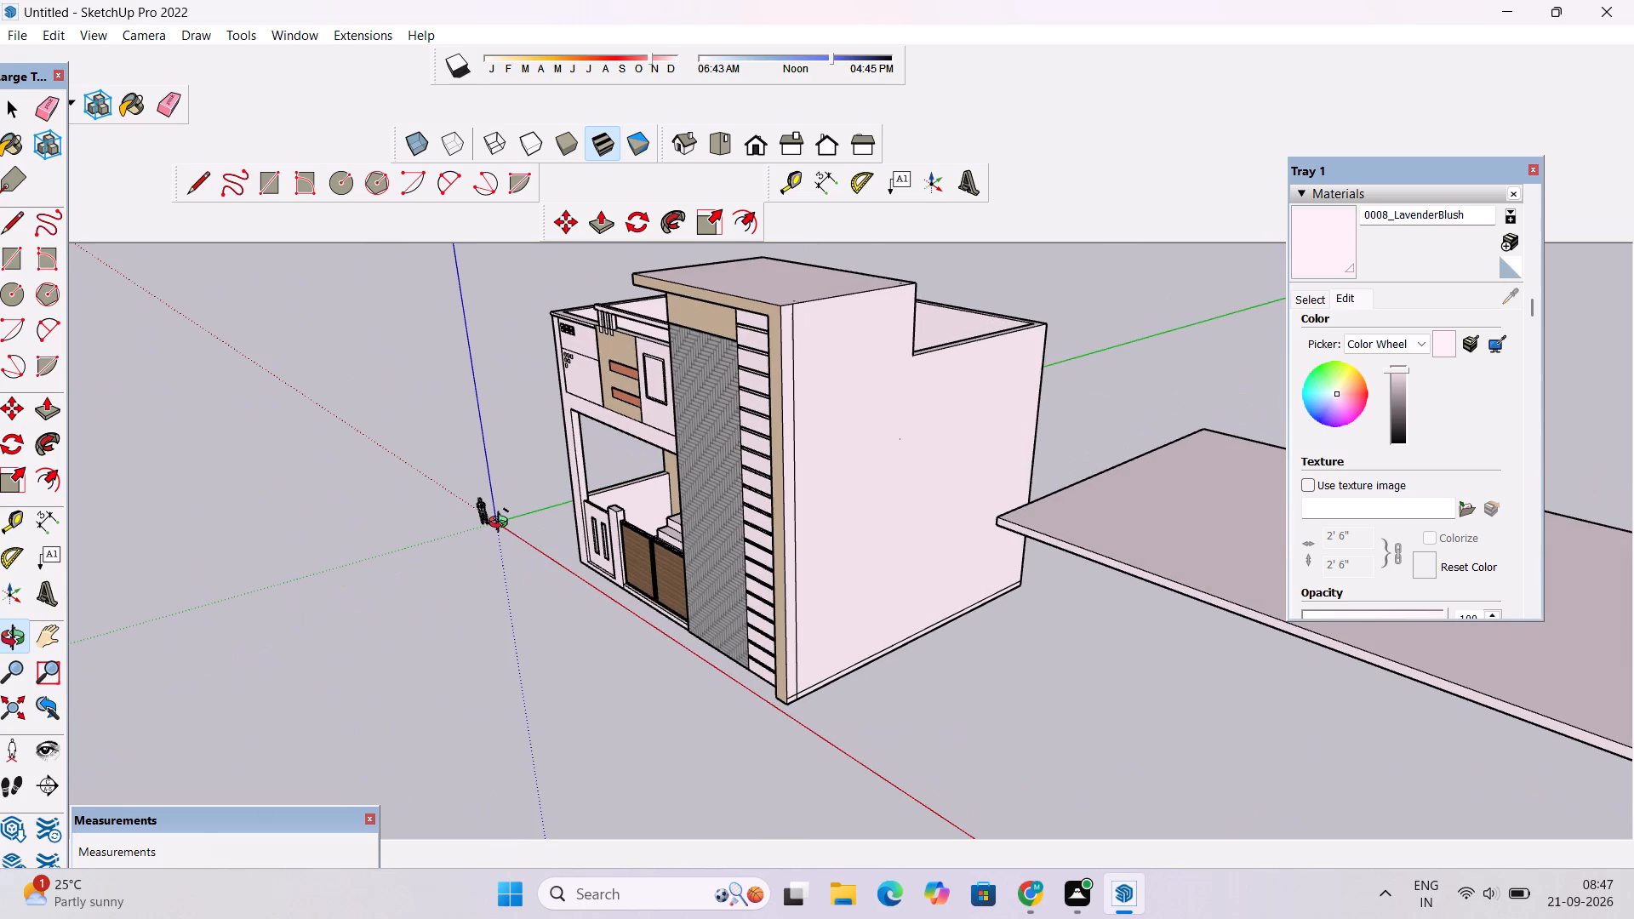
Undo the 0008_LavenderBlush paint on the house and return to a front view of the elevation.
key("ctrl+z")
left_click_drag(545, 512, 1004, 480)
left_click_drag(899, 546, 740, 503)
left_click_drag(673, 502, 862, 528, "shift")
left_click_drag(868, 552, 861, 489)
scroll(862, 497, "up", 3)
left_click_drag(864, 496, 583, 431, "shift")
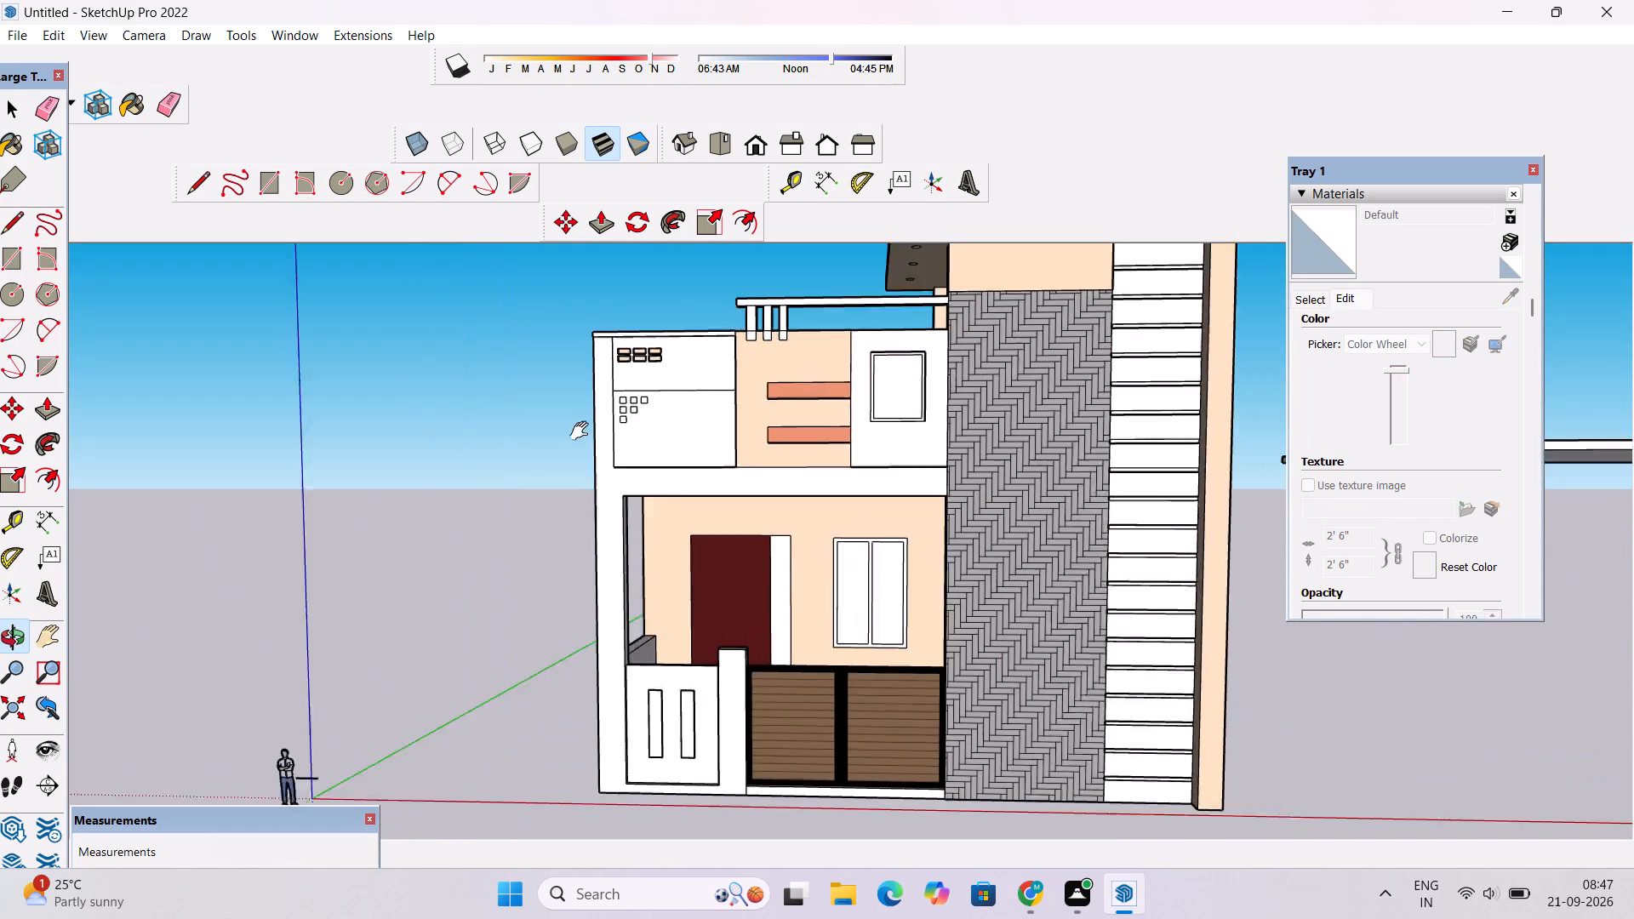
left_click_drag(583, 431, 563, 429, "shift")
scroll(562, 429, "down", 3)
left_click_drag(561, 430, 625, 505)
left_click_drag(624, 484, 783, 549, "shift")
left_click_drag(779, 574, 765, 516)
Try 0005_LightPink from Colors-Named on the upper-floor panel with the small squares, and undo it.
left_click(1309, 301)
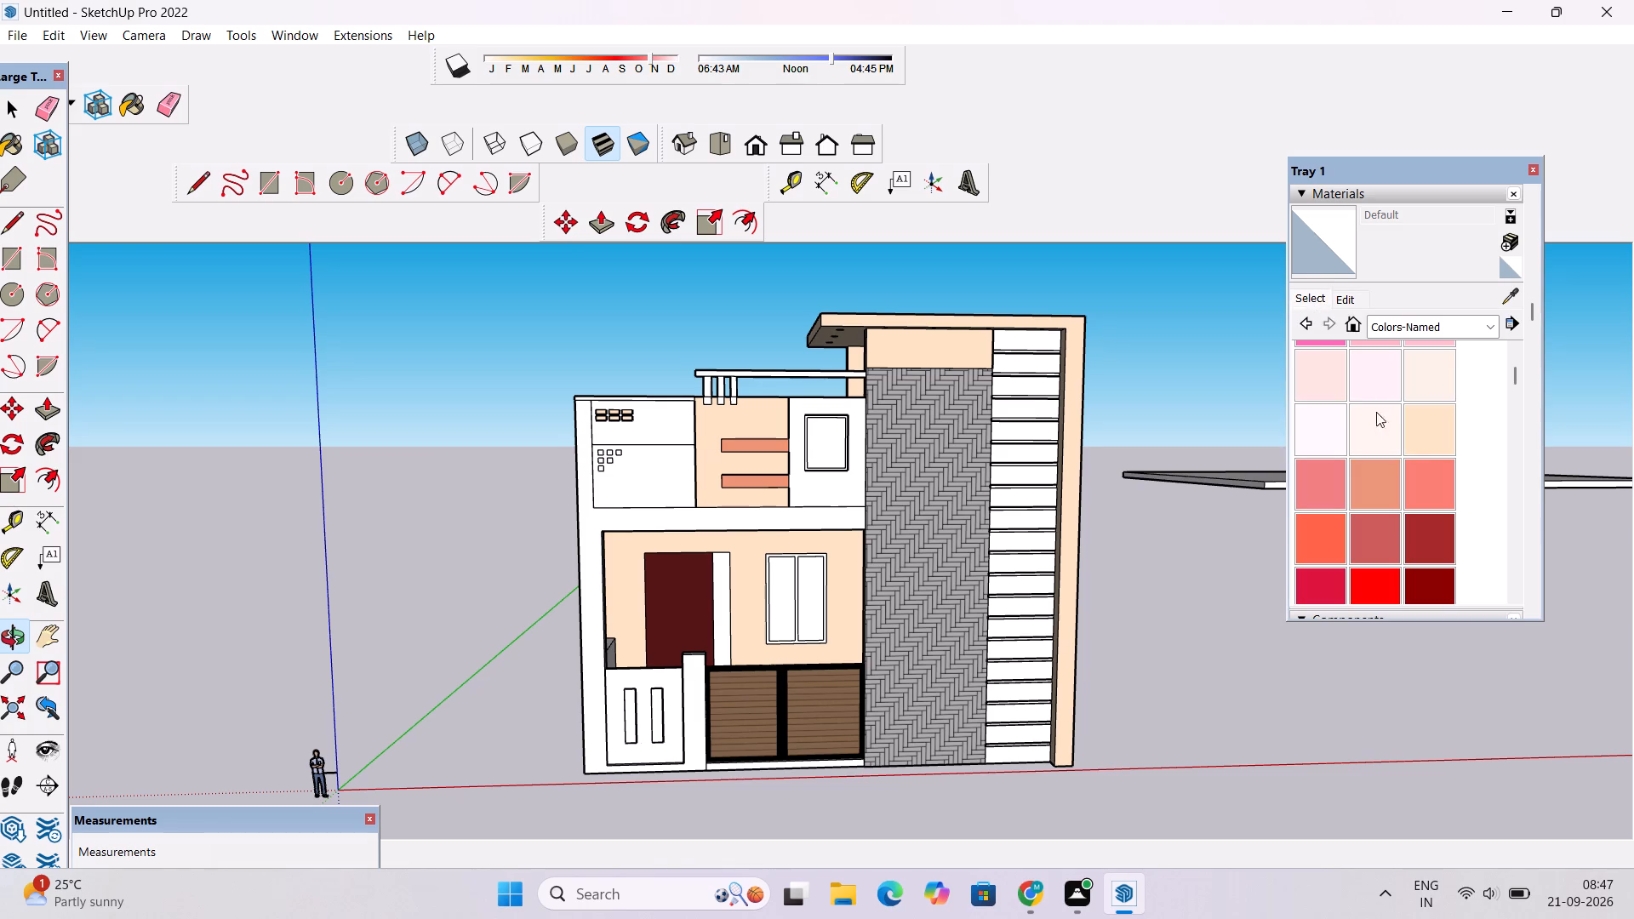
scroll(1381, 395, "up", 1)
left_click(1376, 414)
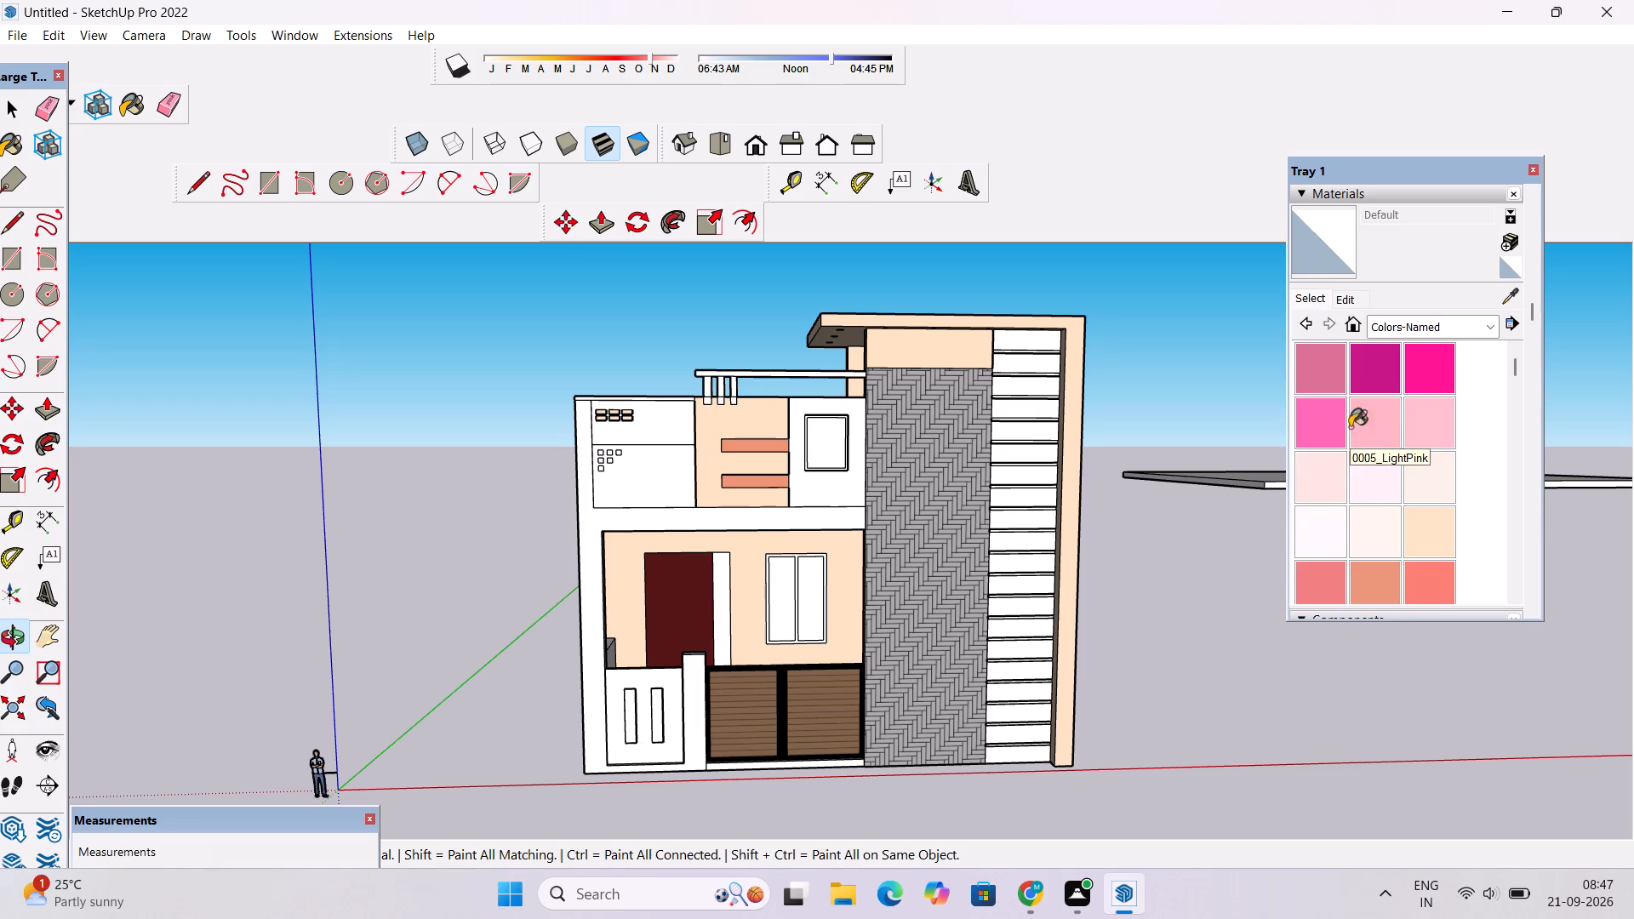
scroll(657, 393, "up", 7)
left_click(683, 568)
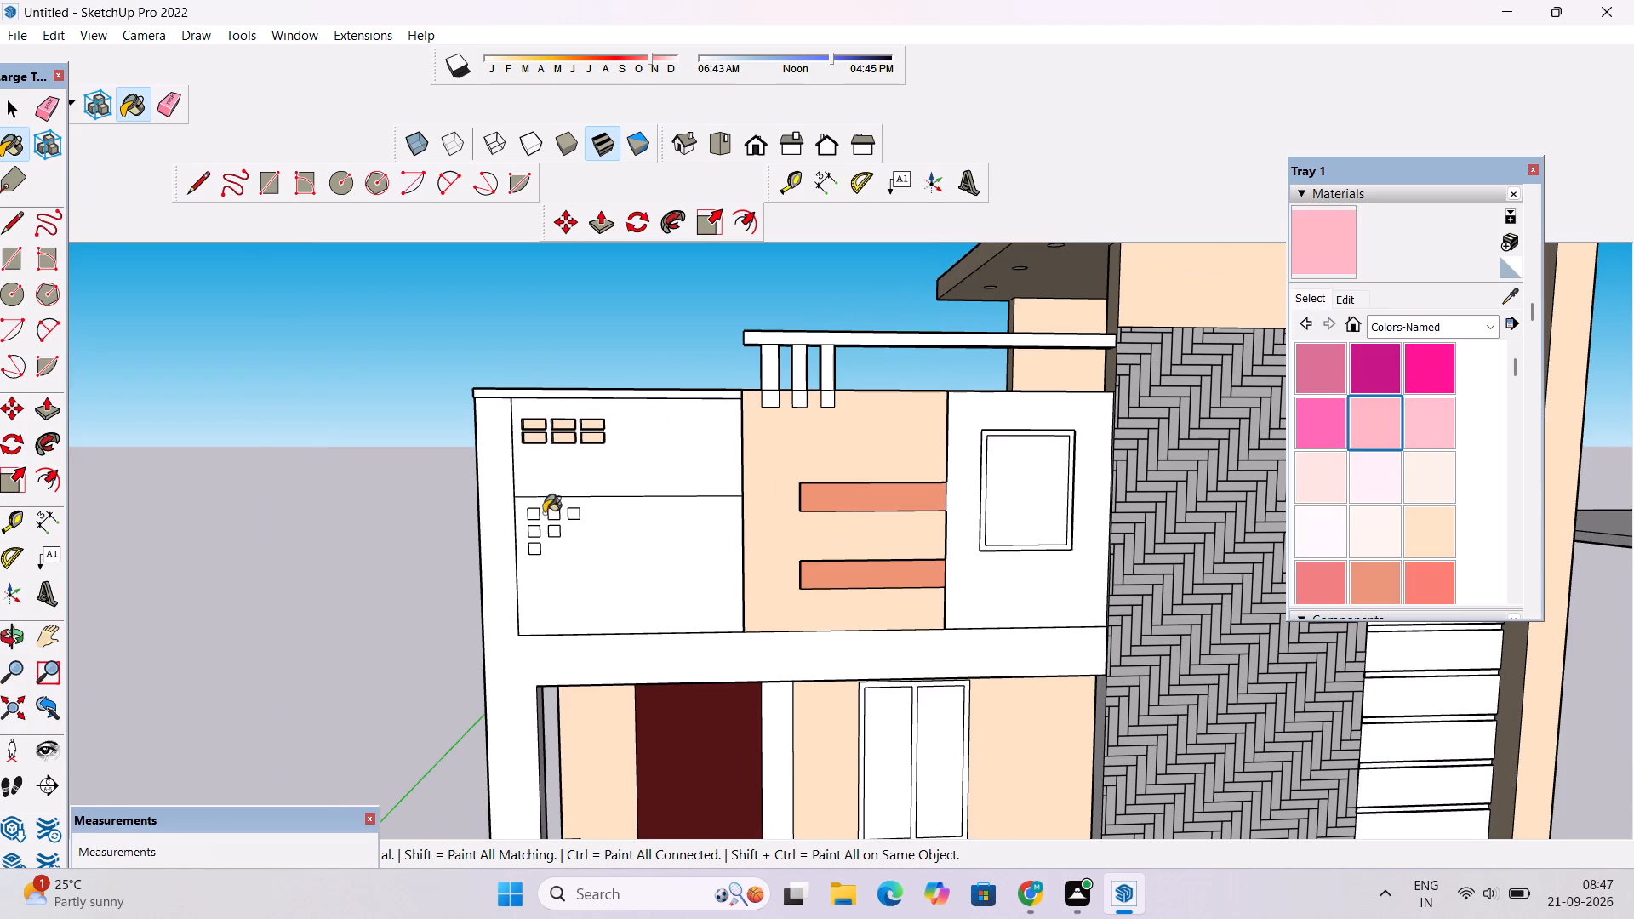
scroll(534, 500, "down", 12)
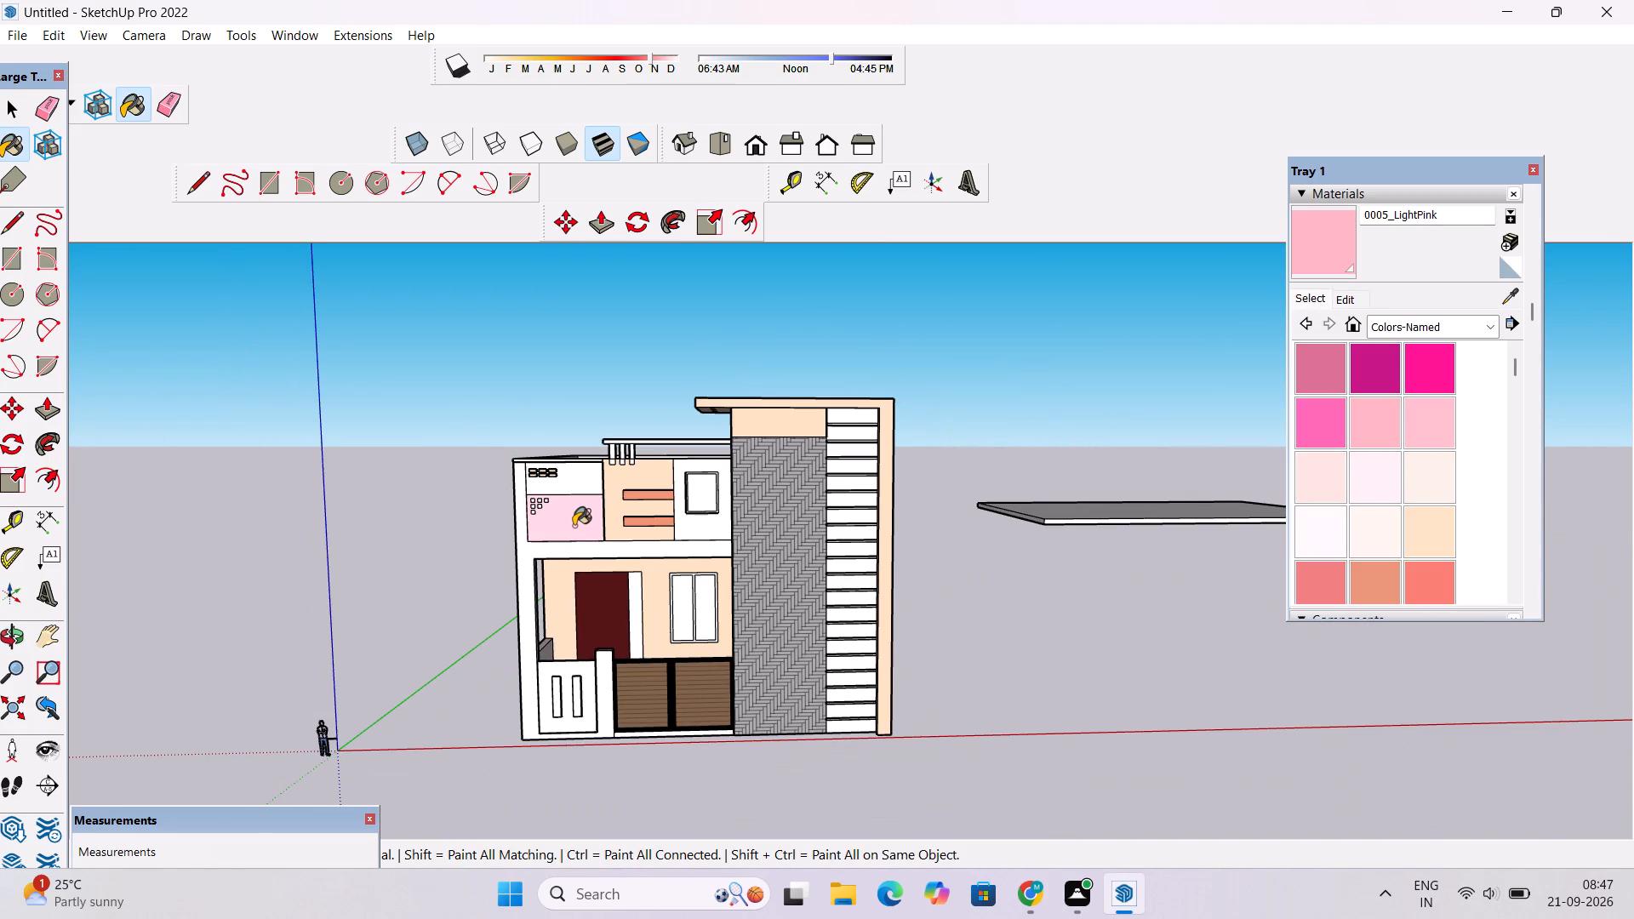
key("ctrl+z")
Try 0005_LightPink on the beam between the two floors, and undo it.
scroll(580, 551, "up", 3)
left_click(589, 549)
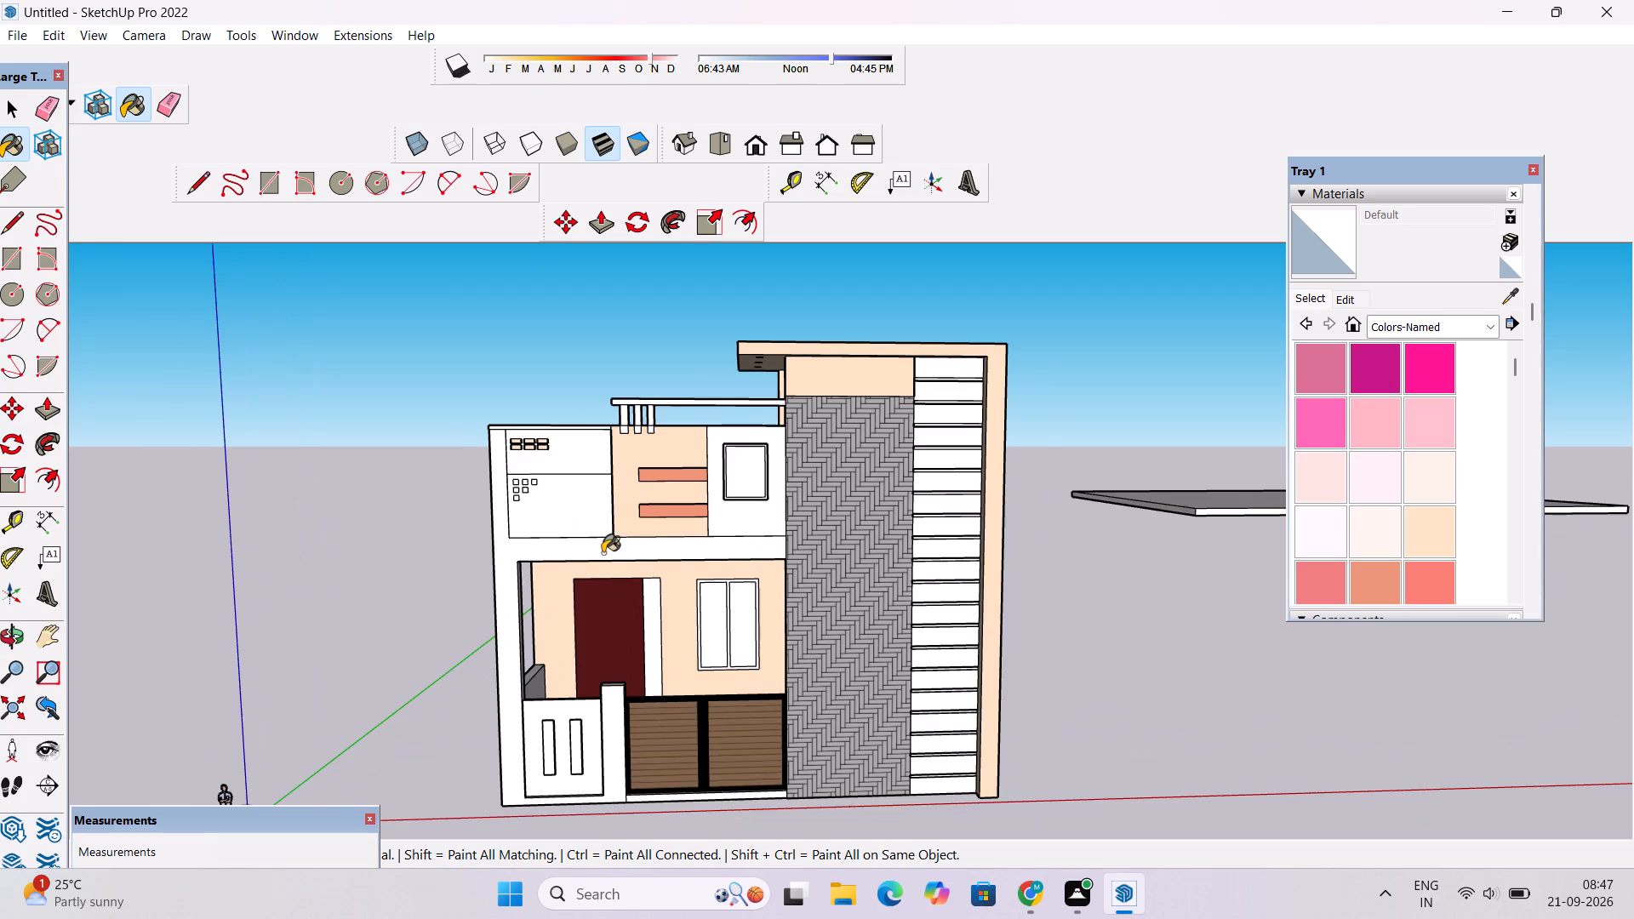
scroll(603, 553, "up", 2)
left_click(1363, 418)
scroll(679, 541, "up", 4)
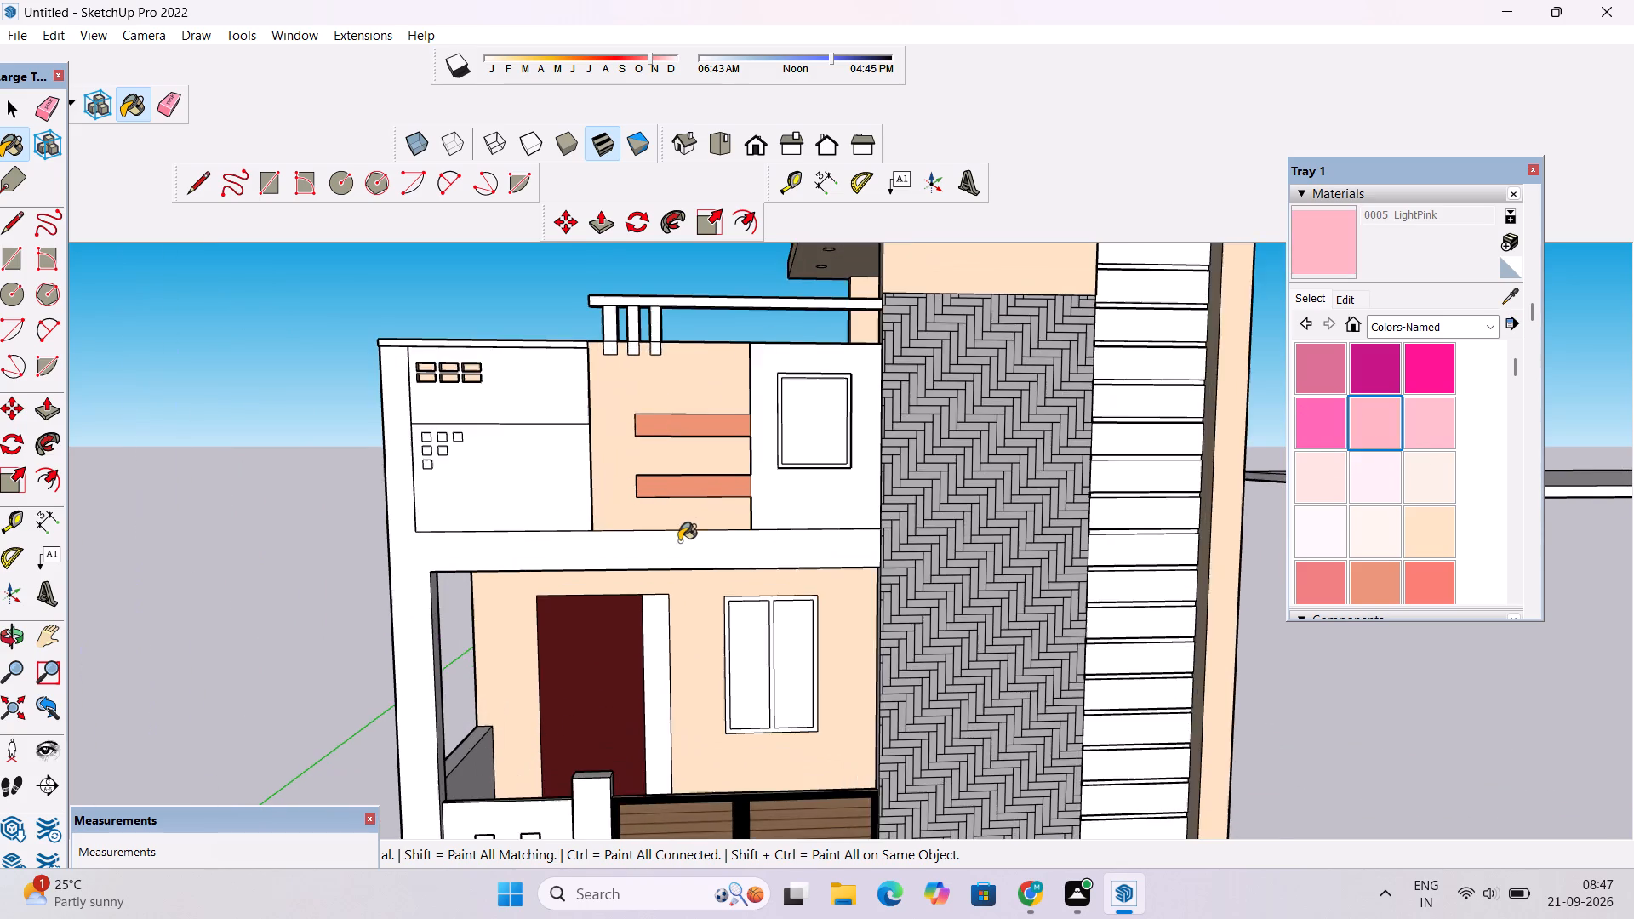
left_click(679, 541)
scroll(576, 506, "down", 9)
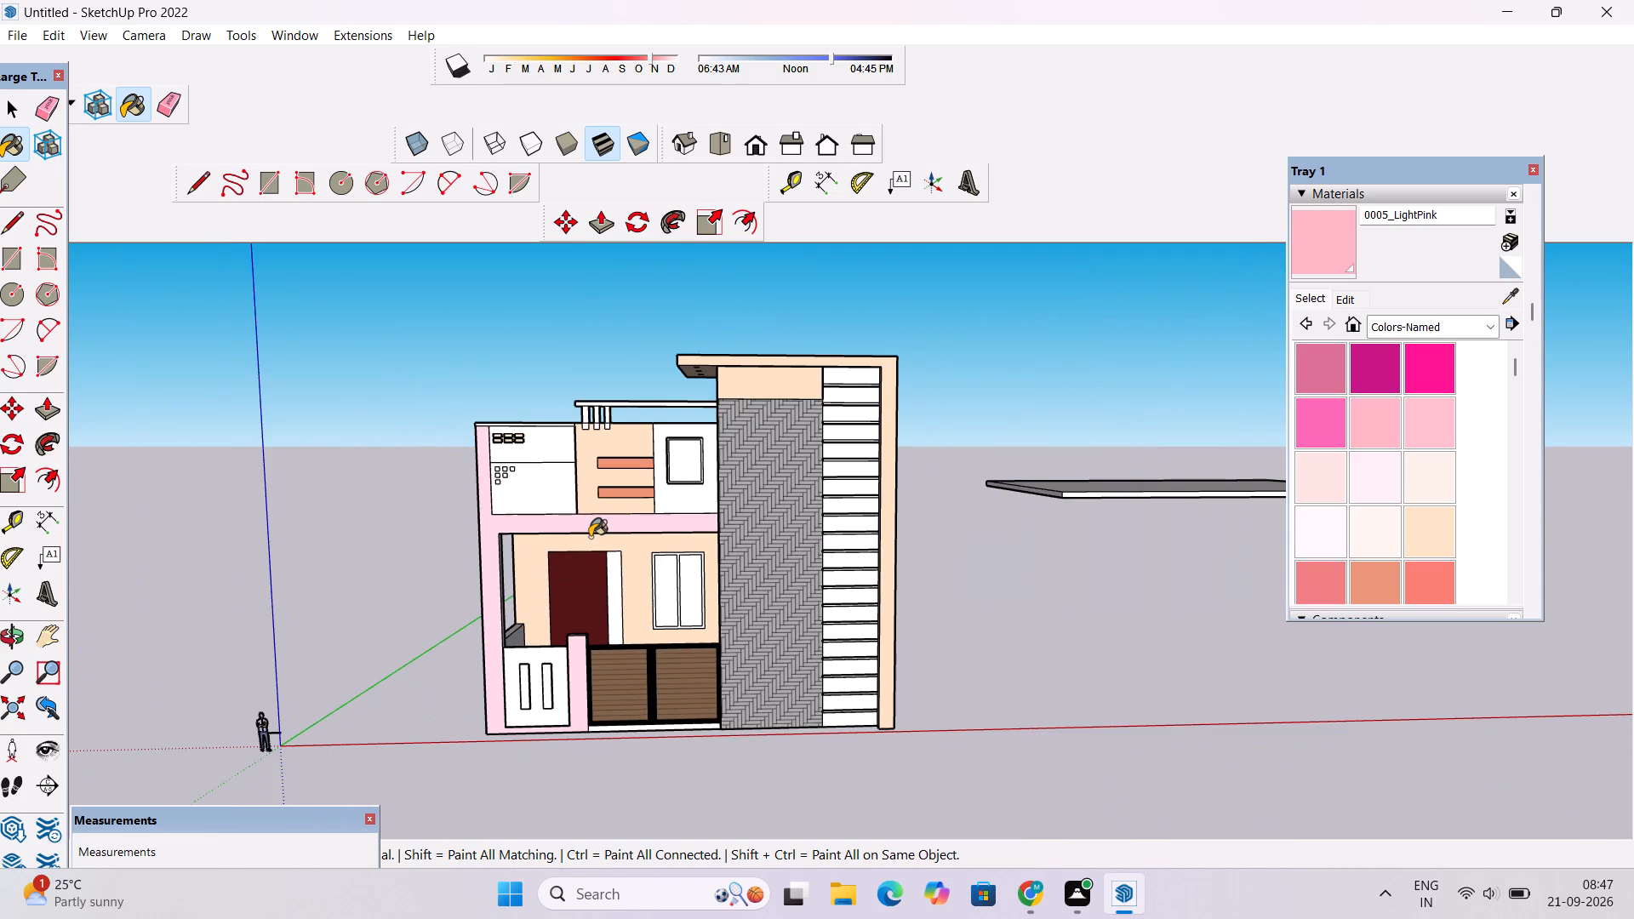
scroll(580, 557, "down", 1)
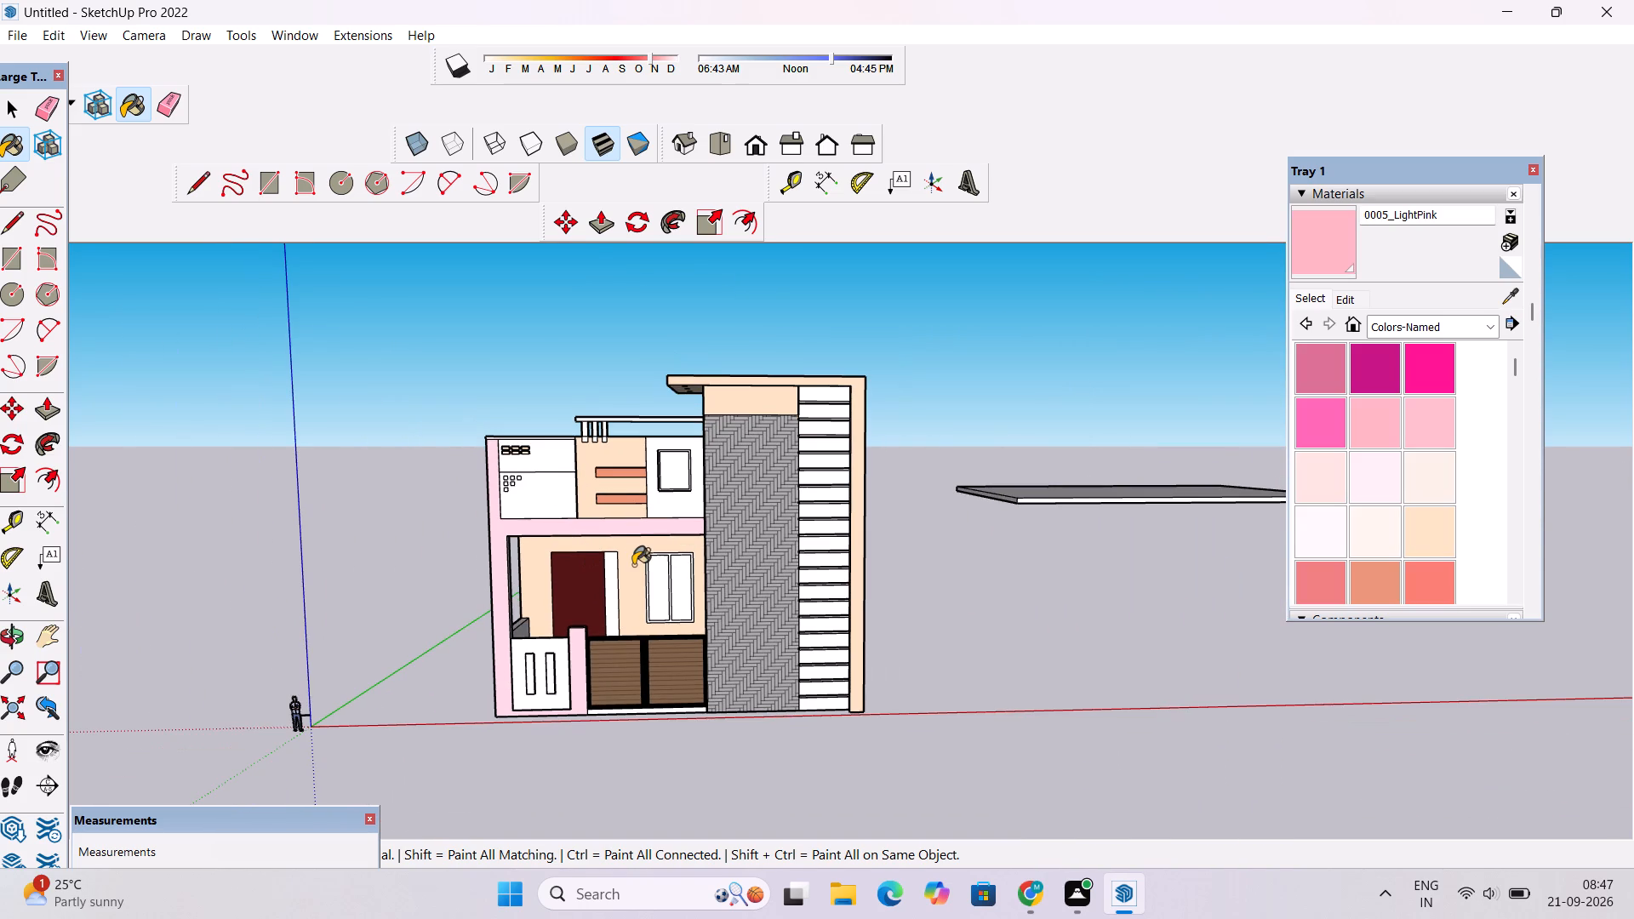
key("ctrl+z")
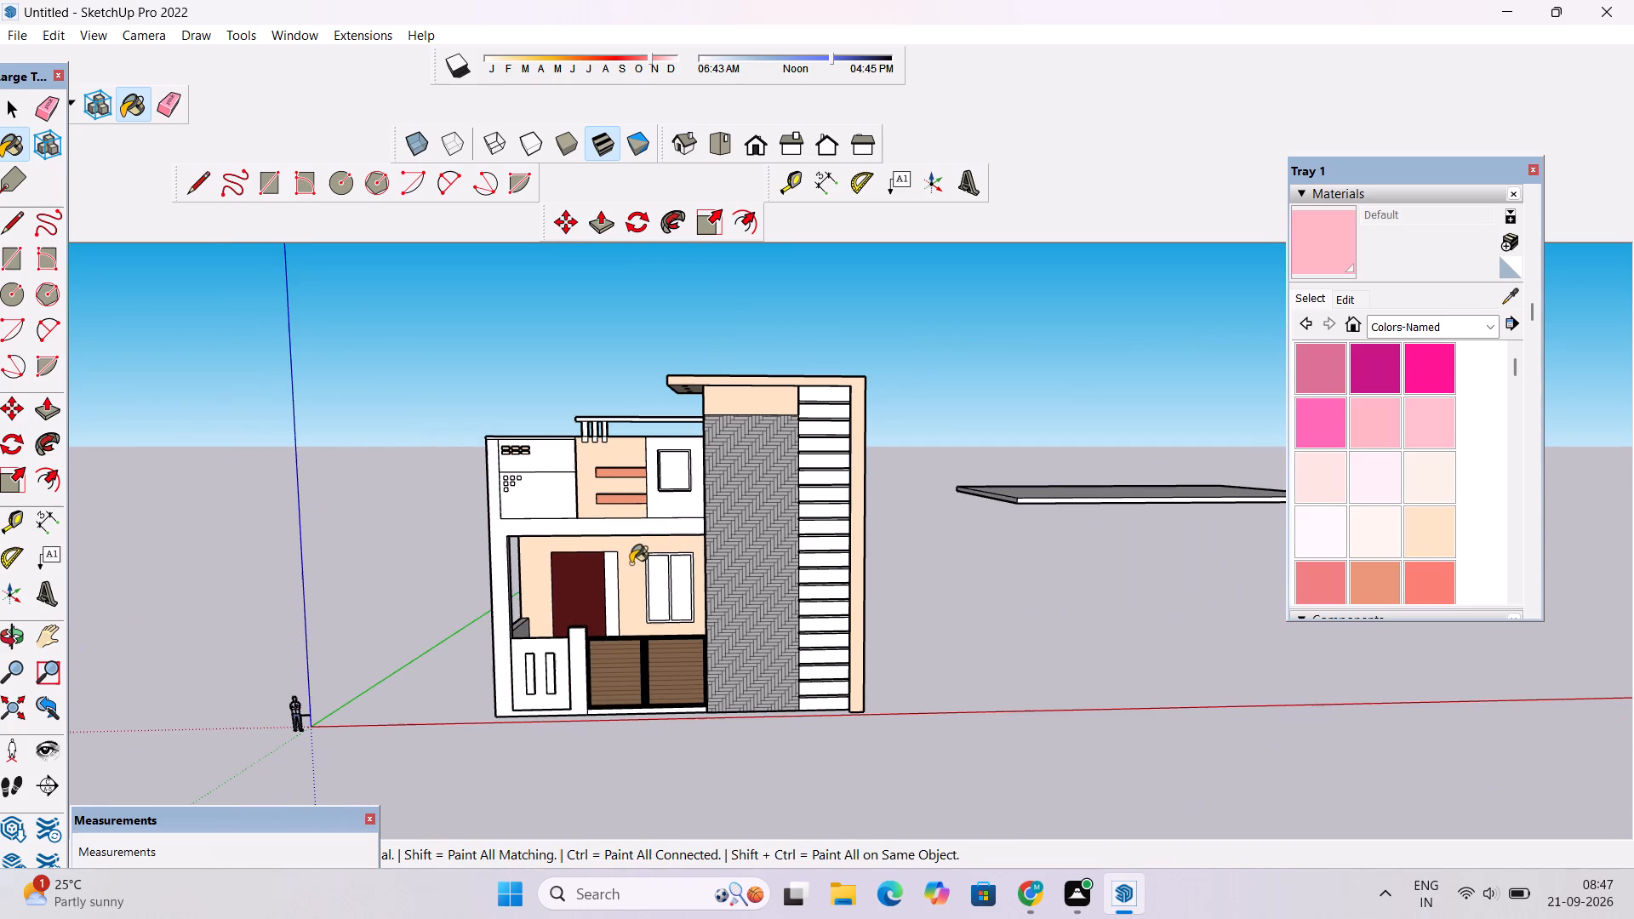
Paint the two stacked panels on the upper floor and the wall around the upper window with 0005_LightPink.
scroll(580, 491, "up", 3)
left_click(563, 454)
scroll(547, 491, "up", 3)
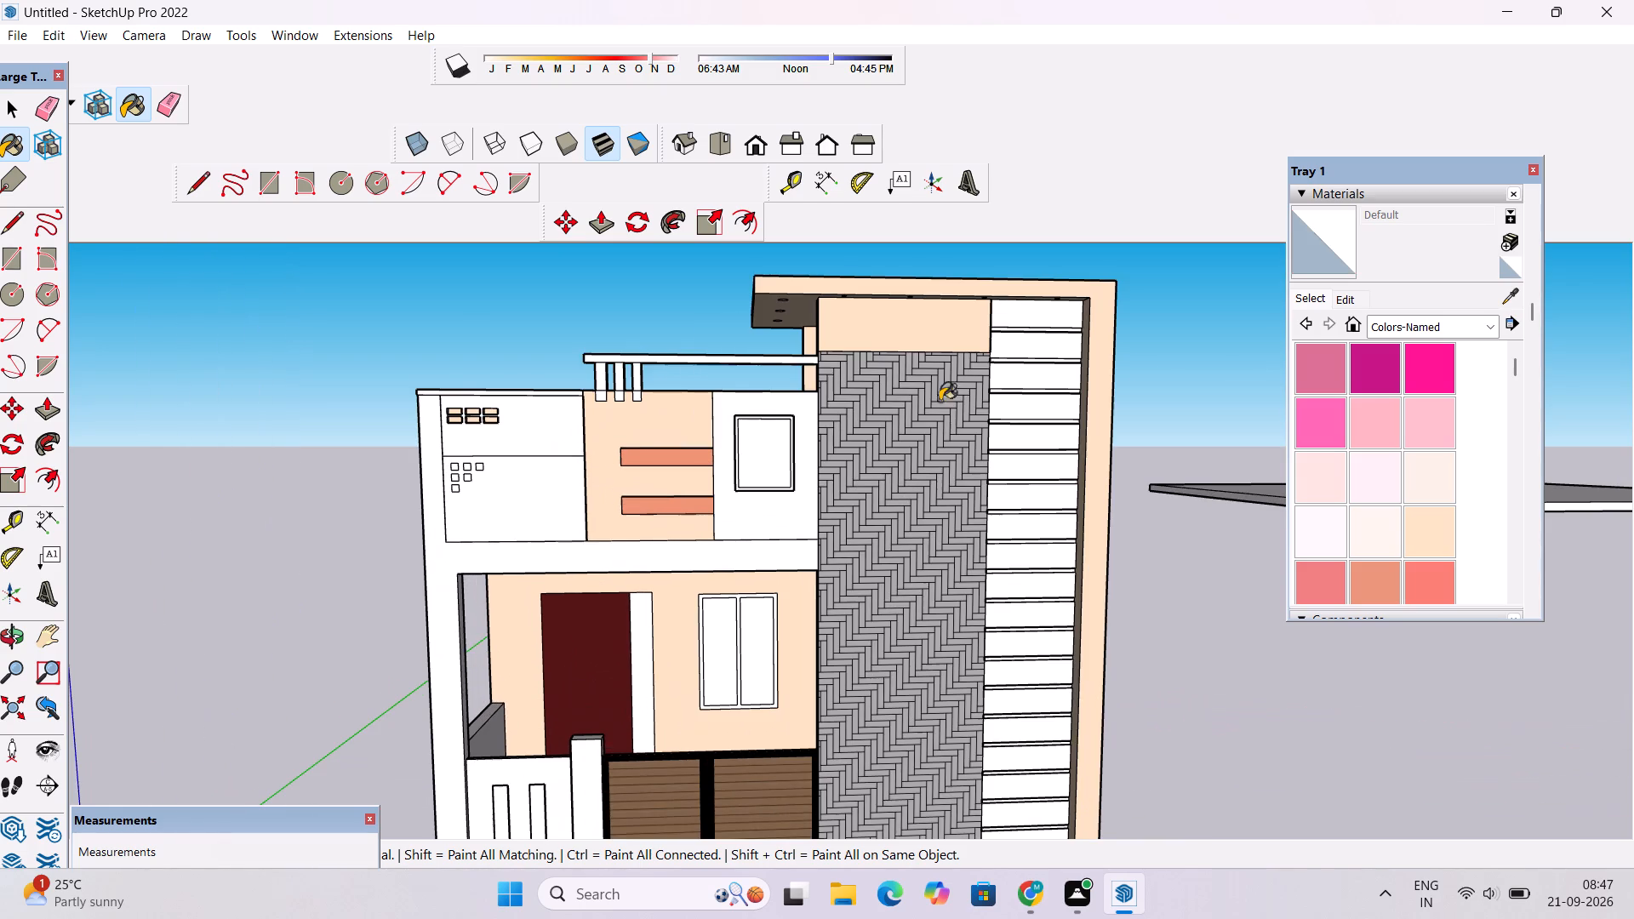
left_click(1382, 431)
left_click(528, 438)
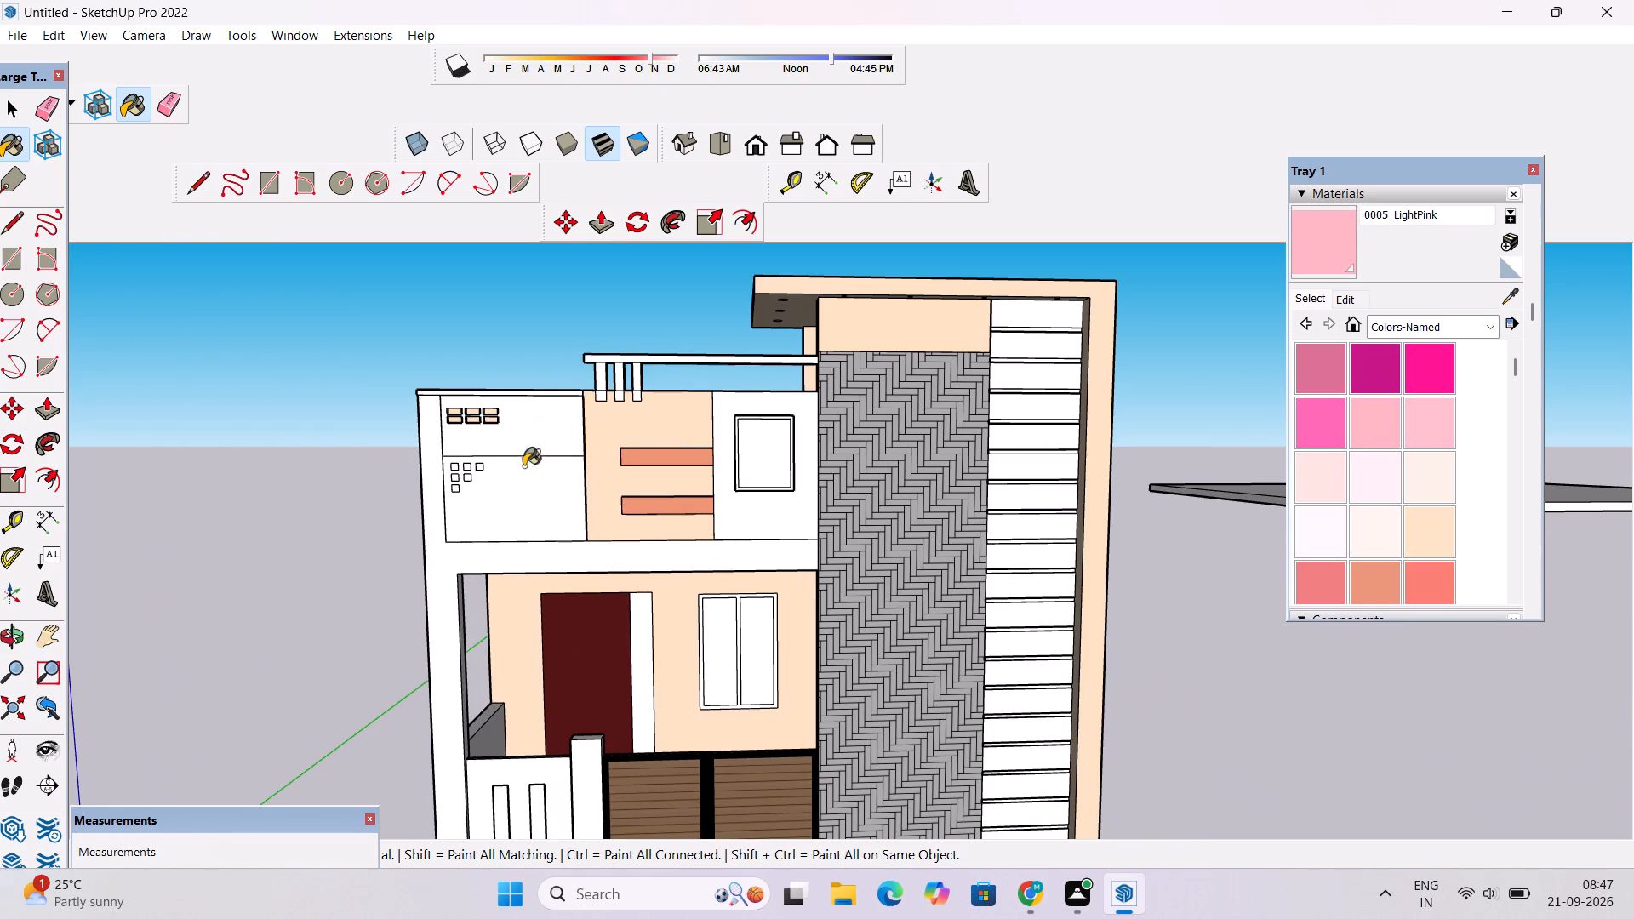
left_click(519, 504)
scroll(468, 445, "down", 1)
scroll(769, 495, "up", 1)
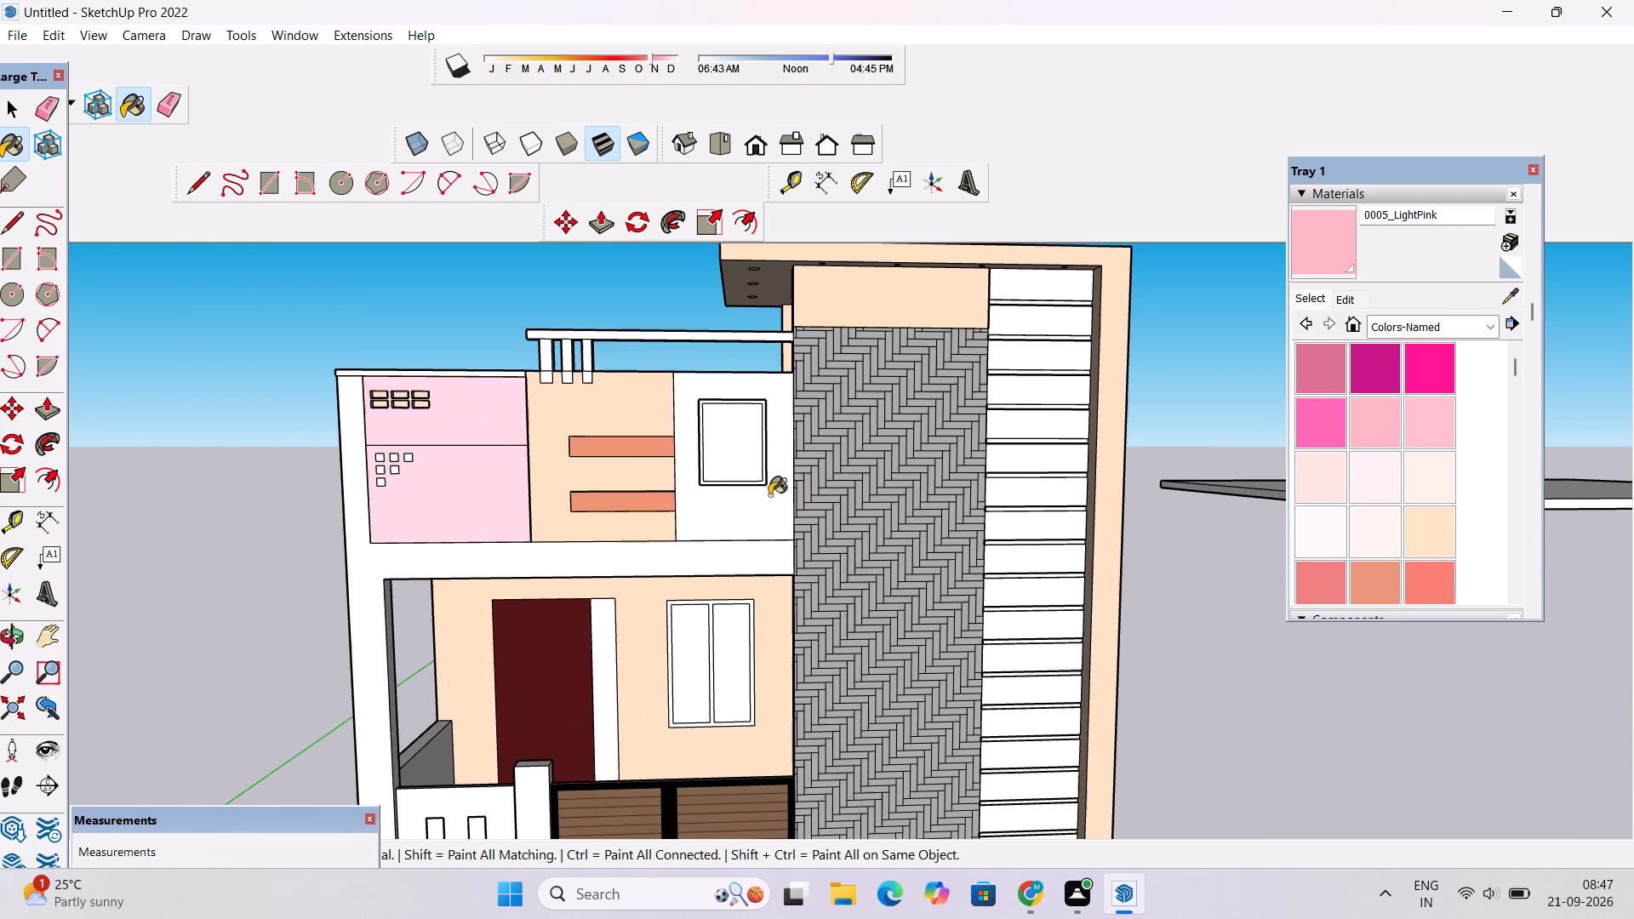
scroll(769, 495, "up", 1)
left_click(769, 495)
Paint the two vertical slots in the boundary wall beside the gate with 0012_Bisque.
scroll(640, 462, "down", 9)
scroll(645, 581, "up", 8)
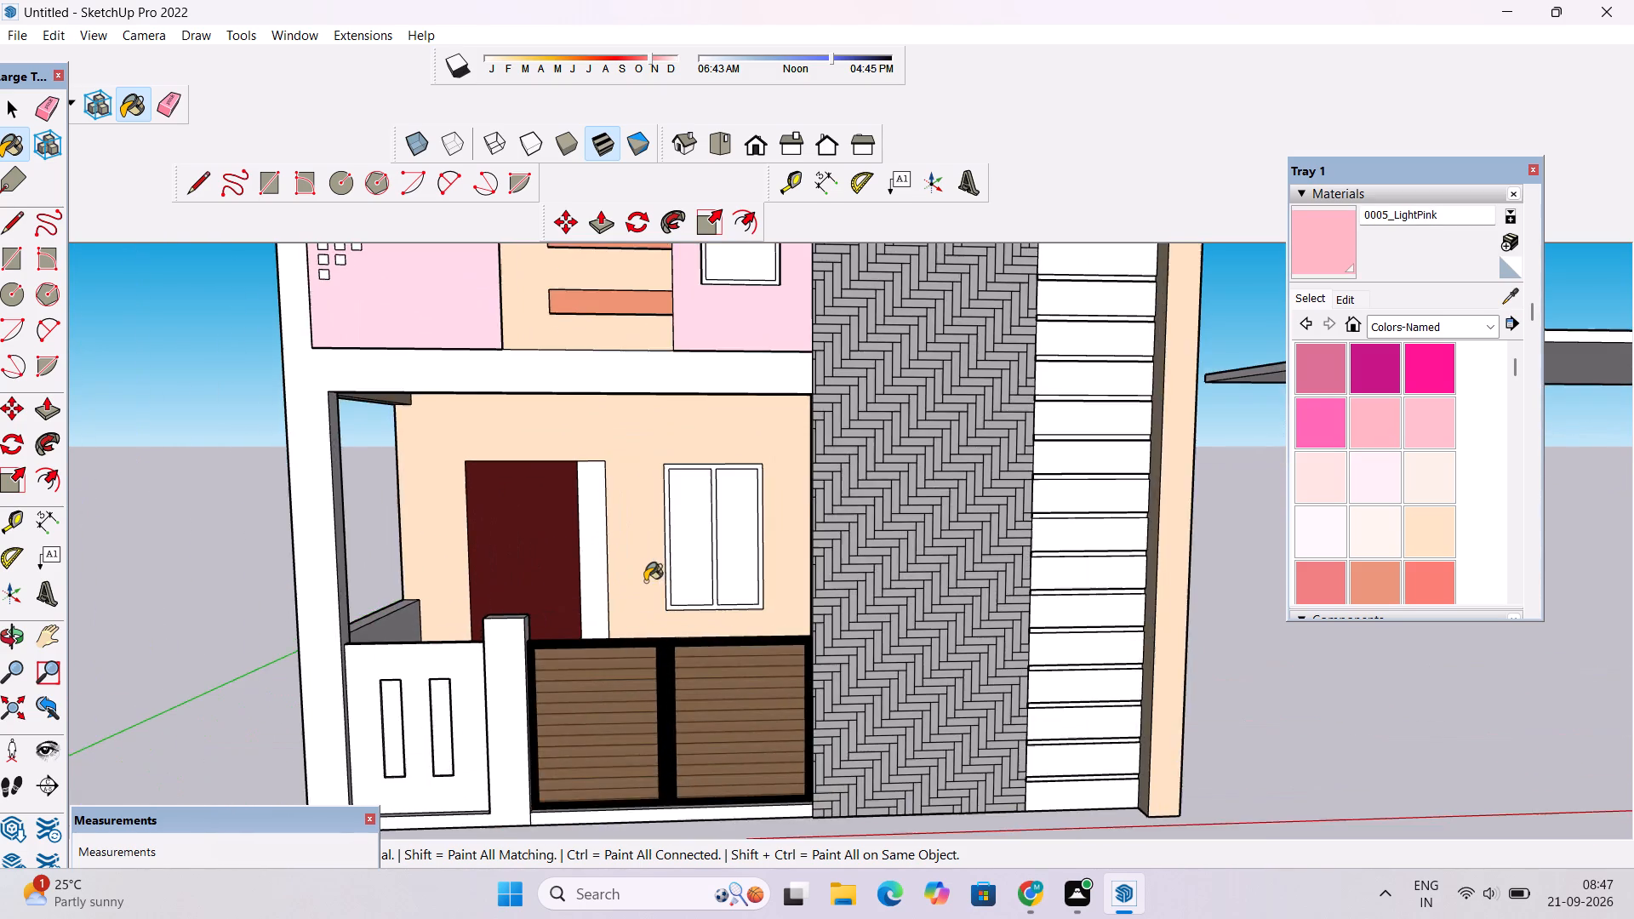
scroll(641, 558, "down", 8)
scroll(526, 550, "up", 8)
scroll(508, 554, "down", 2)
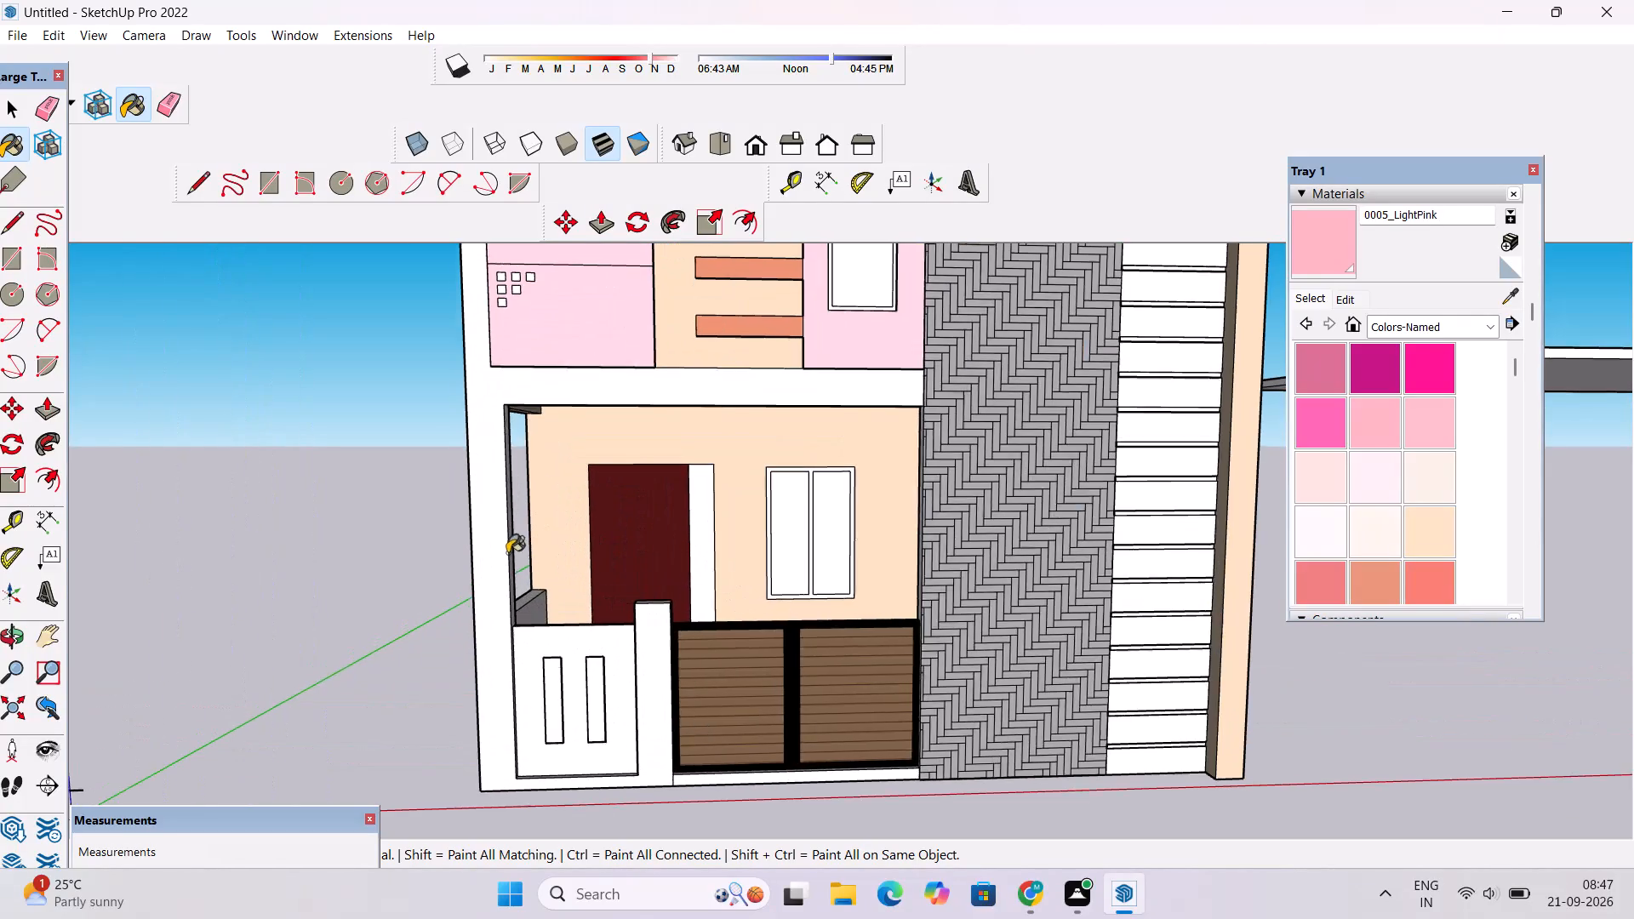
scroll(507, 553, "down", 4)
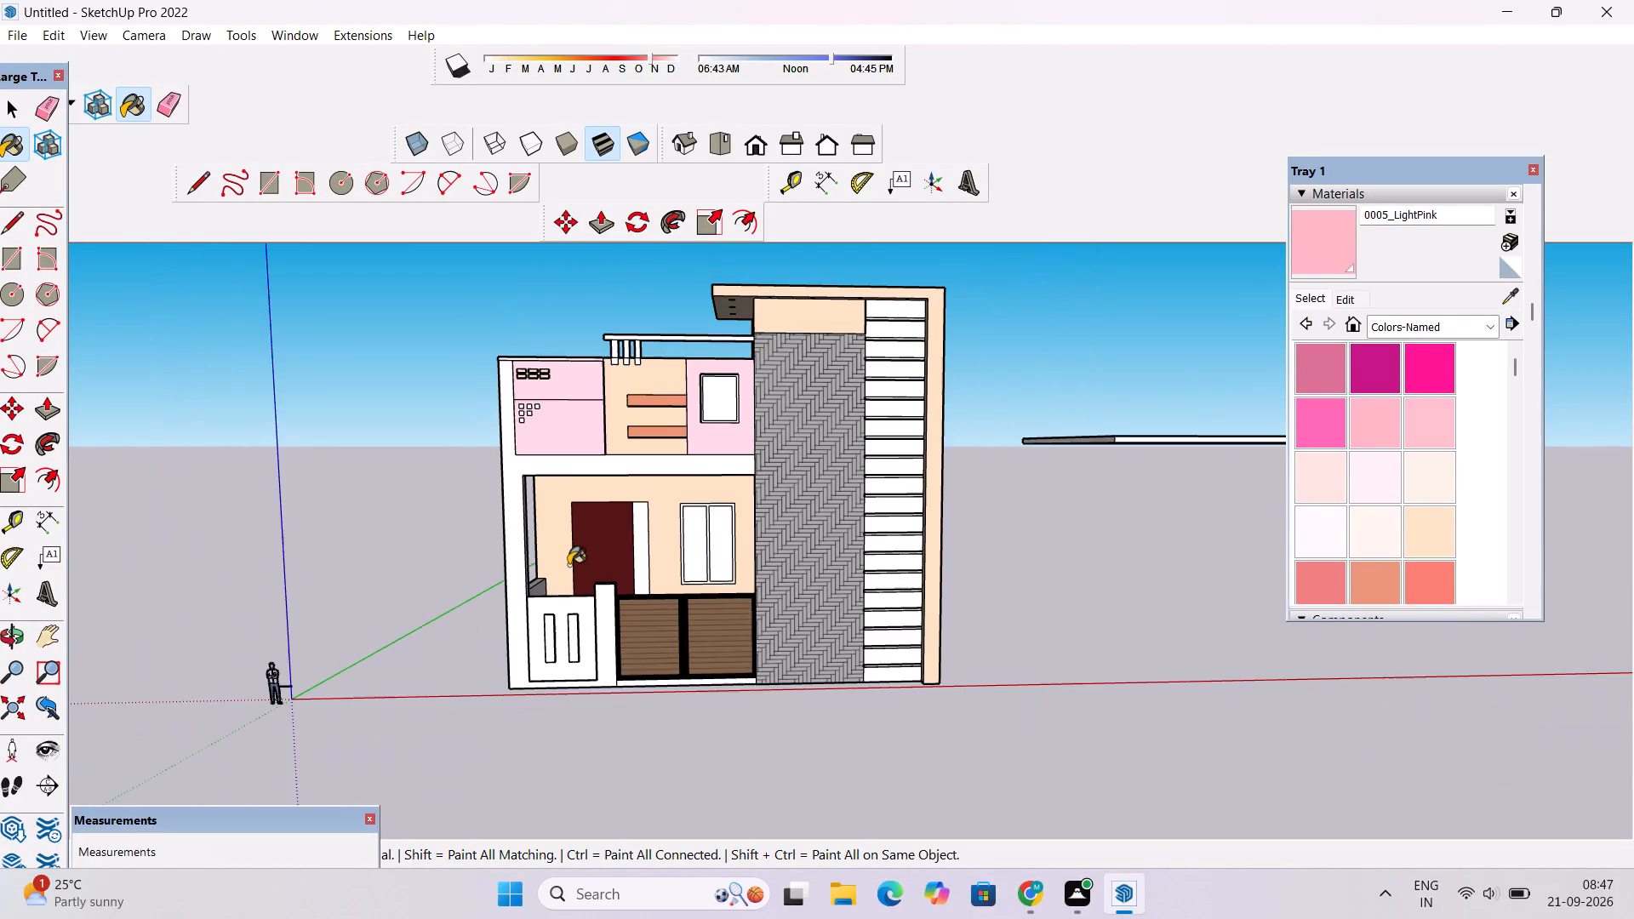
scroll(568, 565, "down", 2)
scroll(574, 669, "up", 5)
key("space")
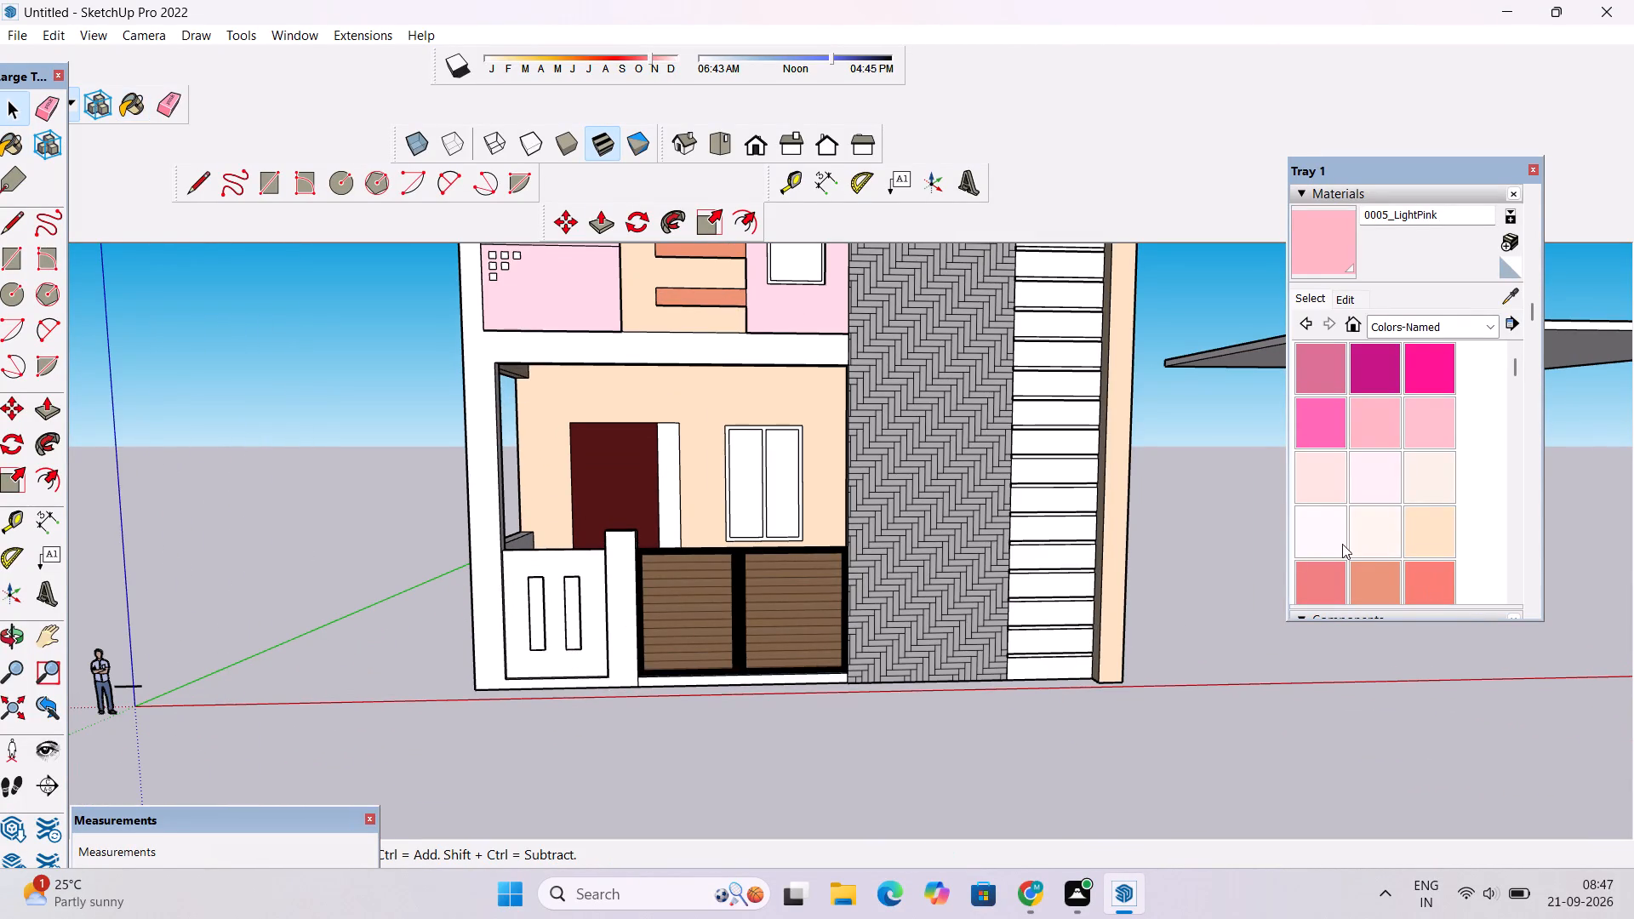
left_click(1423, 521)
scroll(473, 602, "up", 14)
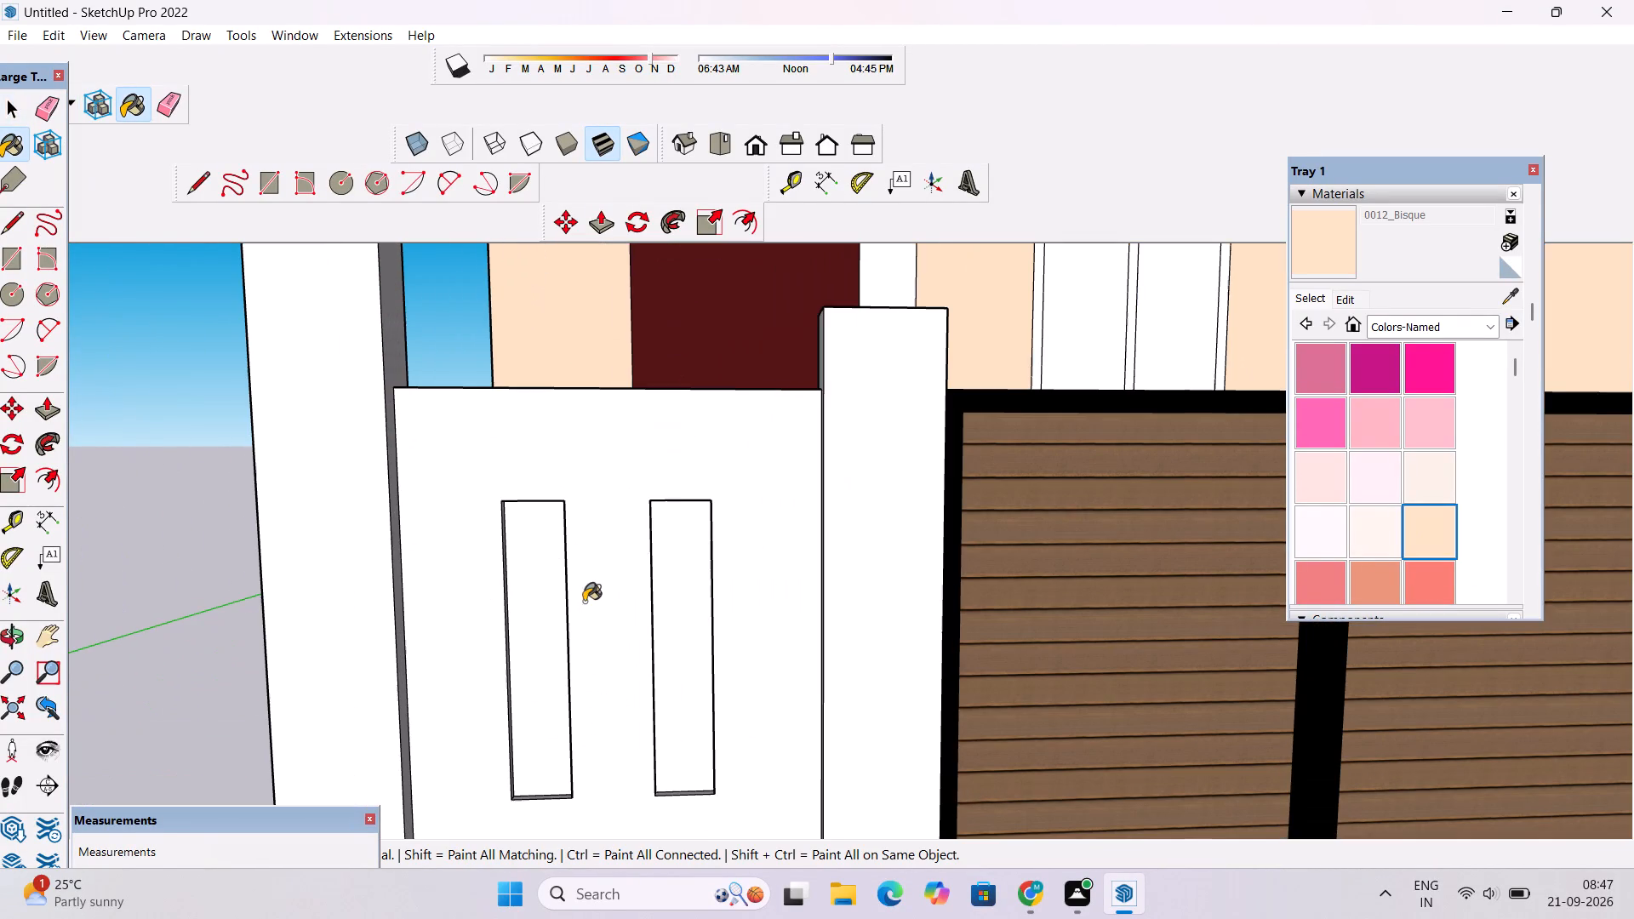
left_click(528, 594)
left_click(683, 586)
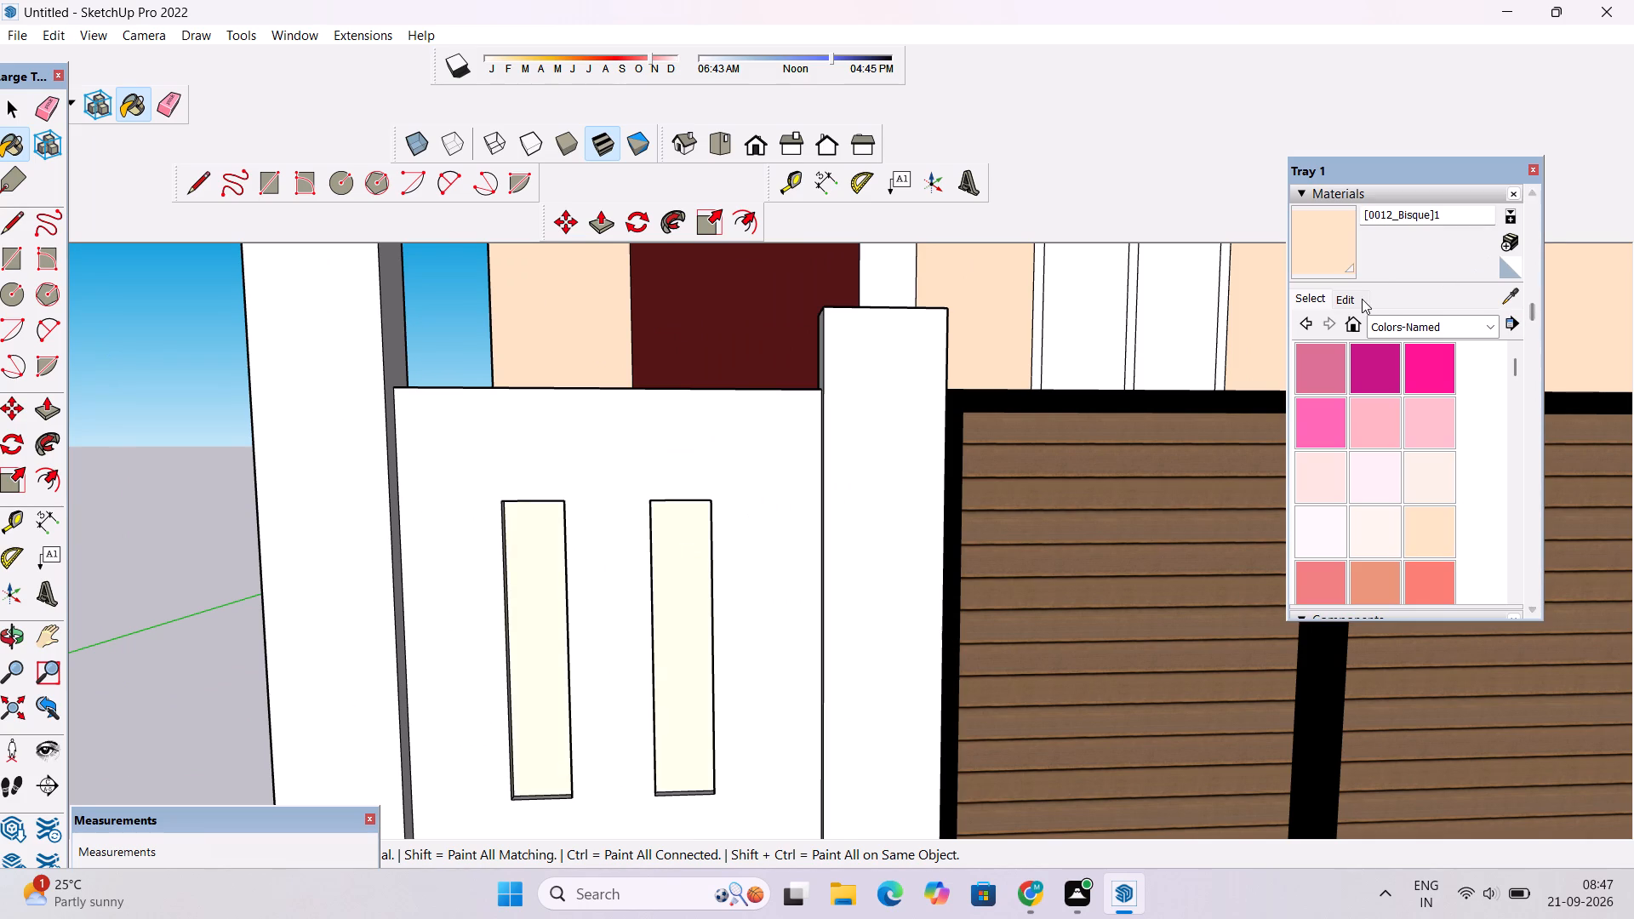
Darken the [0012_Bisque]1 material used on the boundary wall slots.
left_click(1344, 294)
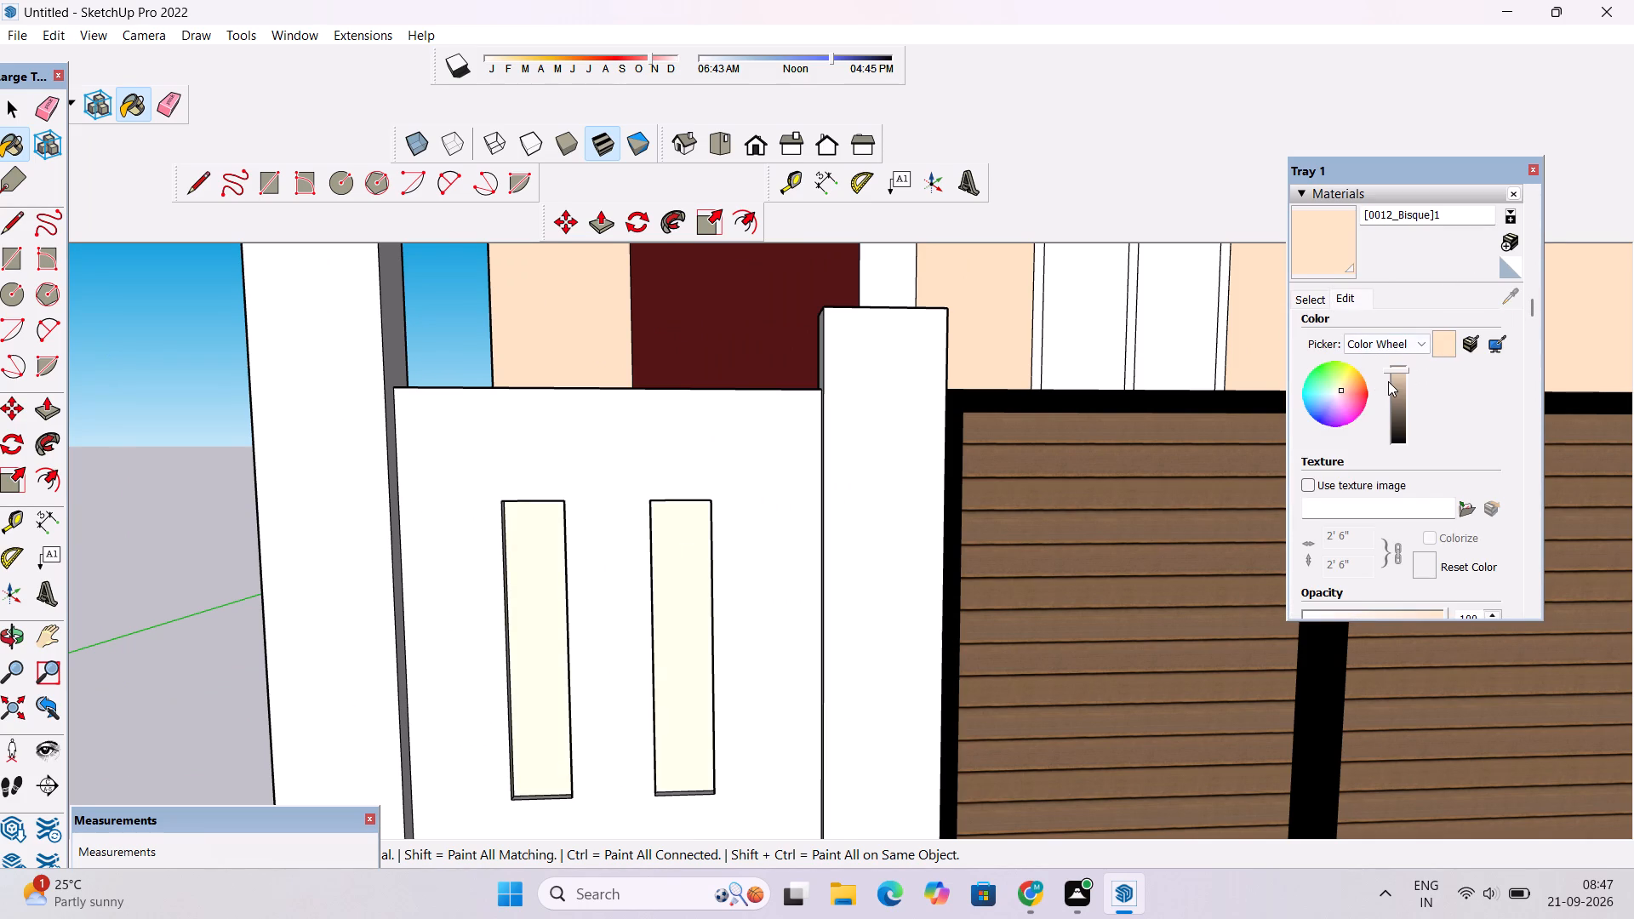
left_click(1393, 381)
left_click(1394, 390)
scroll(979, 439, "down", 2)
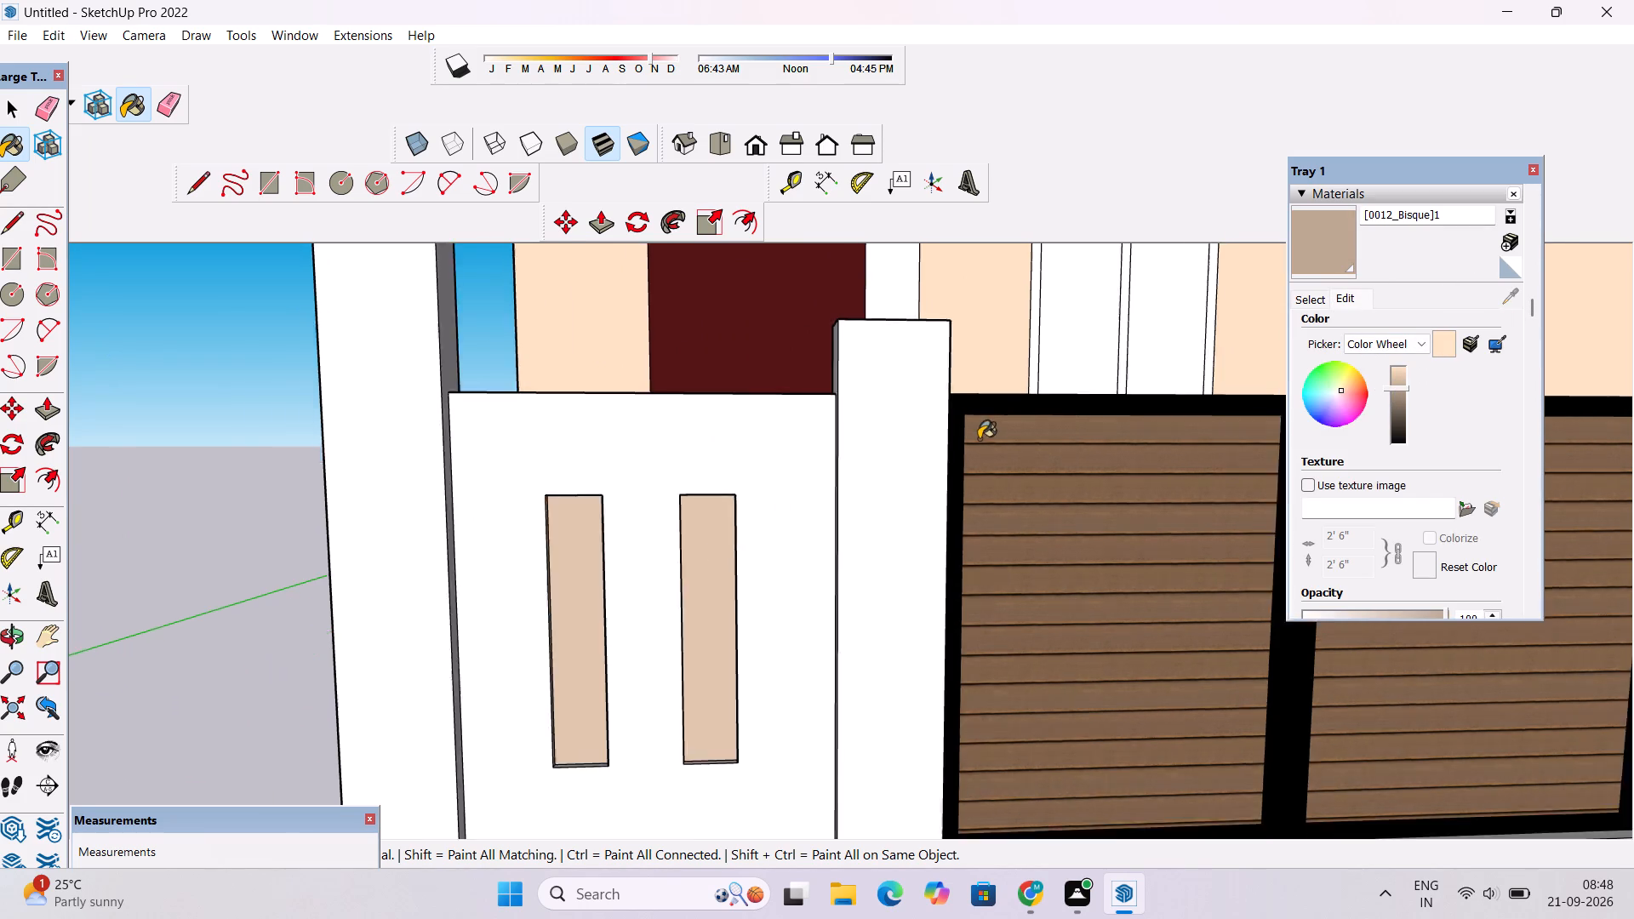
scroll(979, 439, "down", 2)
Paint the inner side faces and bottom face of the first boundary wall slot with [0012_Bisque]1.
scroll(723, 564, "up", 8)
scroll(584, 696, "up", 7)
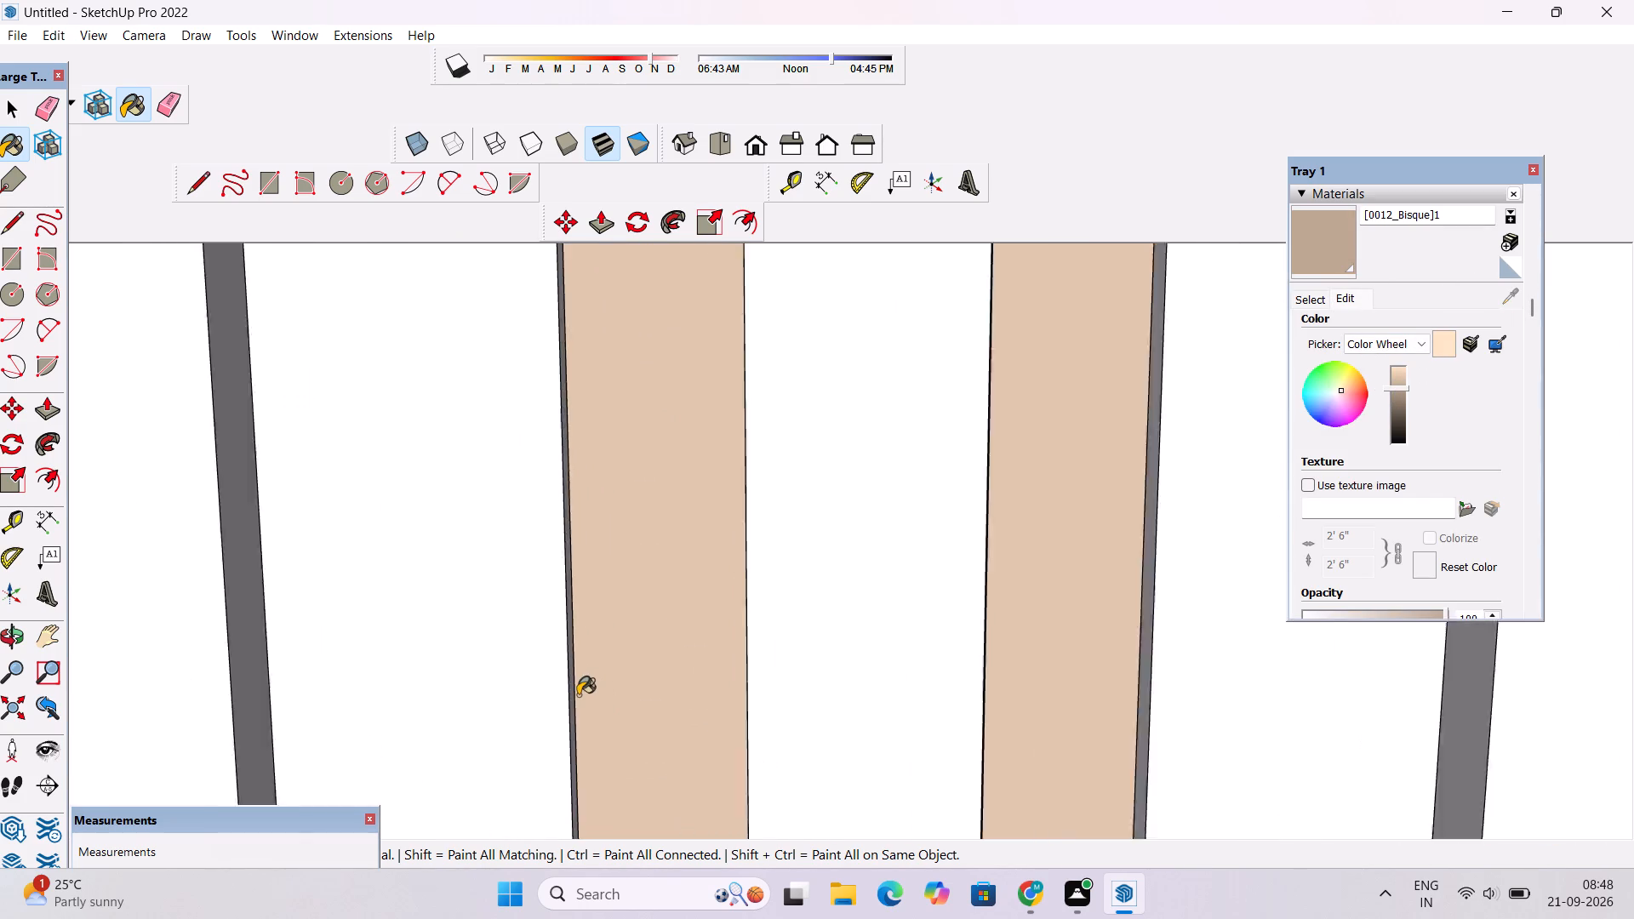
scroll(578, 695, "up", 7)
left_click(562, 642)
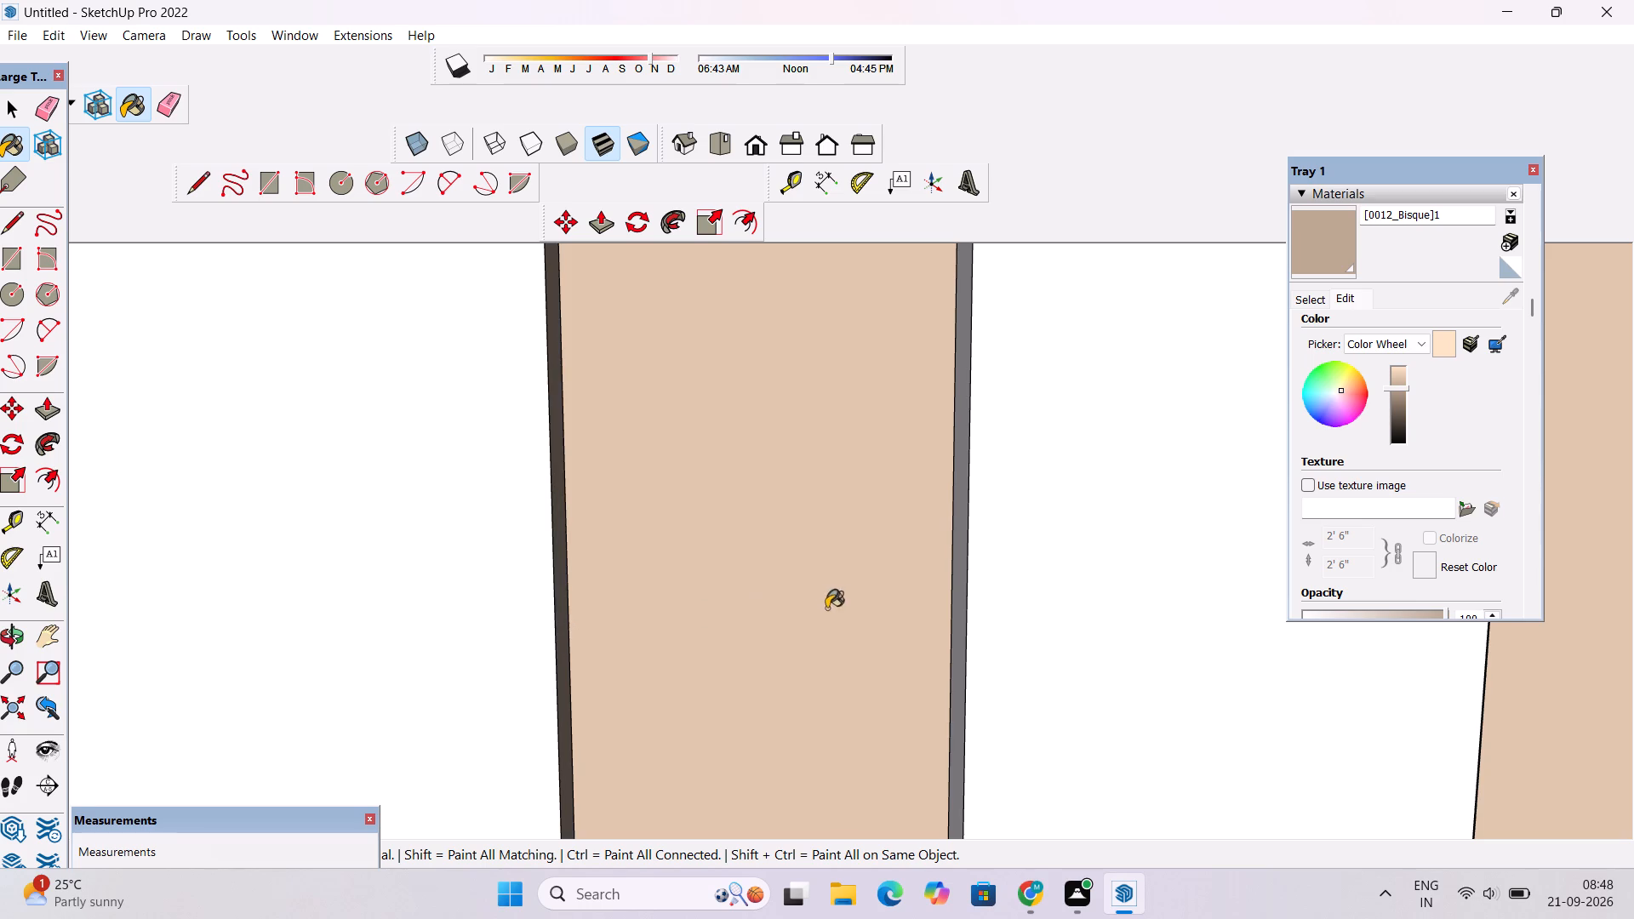
scroll(878, 602, "up", 4)
left_click(999, 573)
scroll(755, 499, "down", 10)
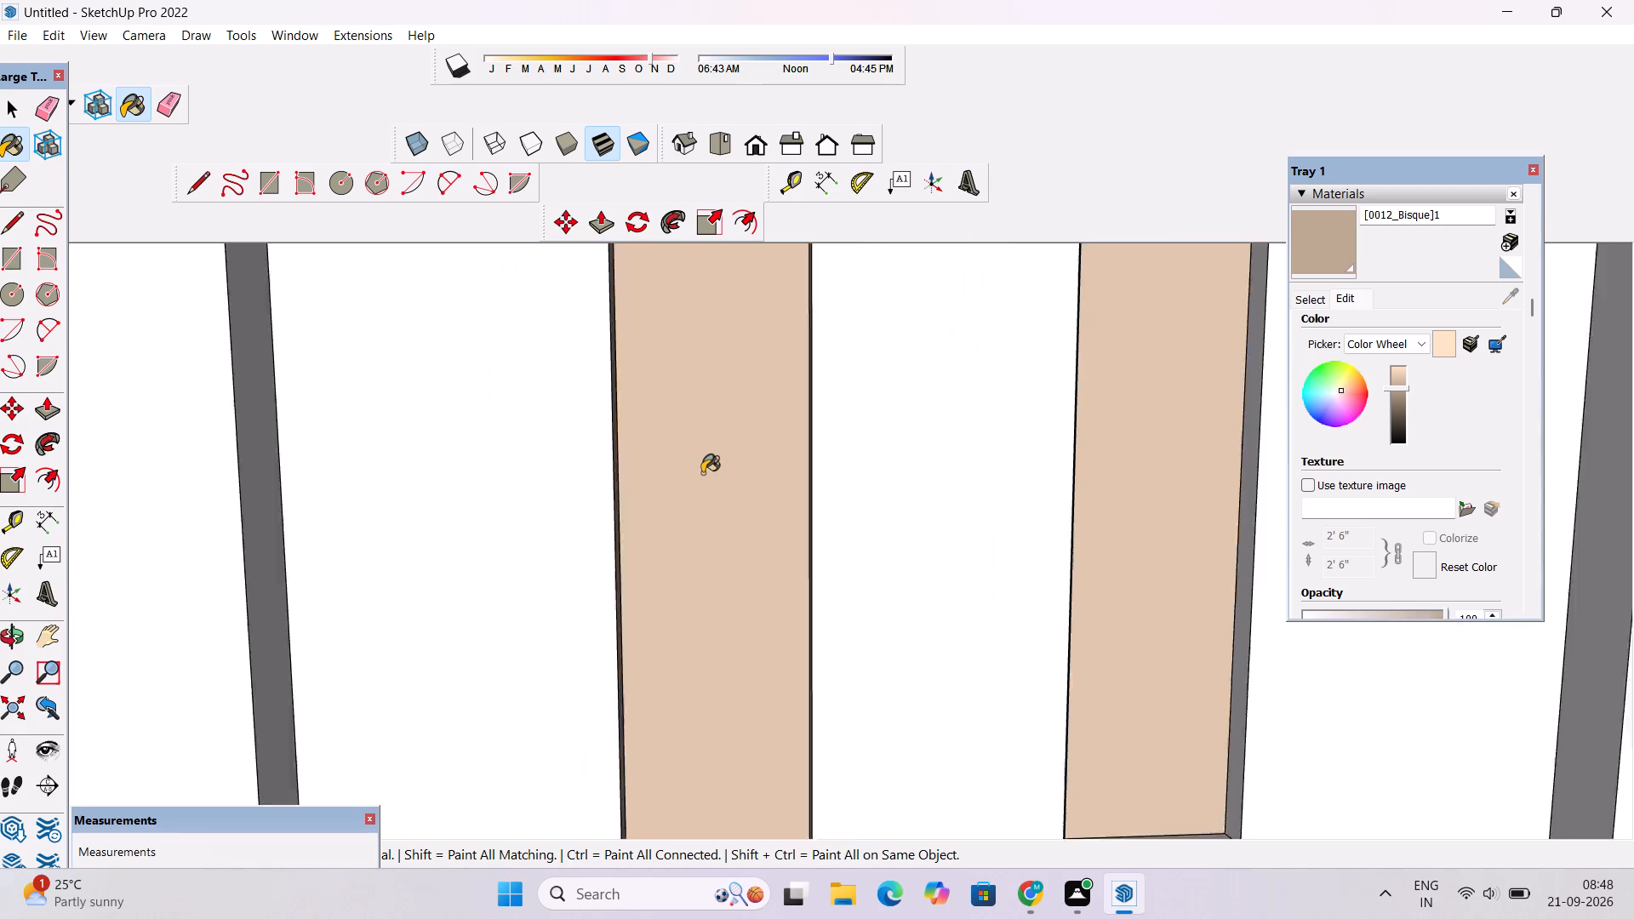
scroll(702, 473, "down", 7)
scroll(687, 773, "up", 12)
left_click(718, 656)
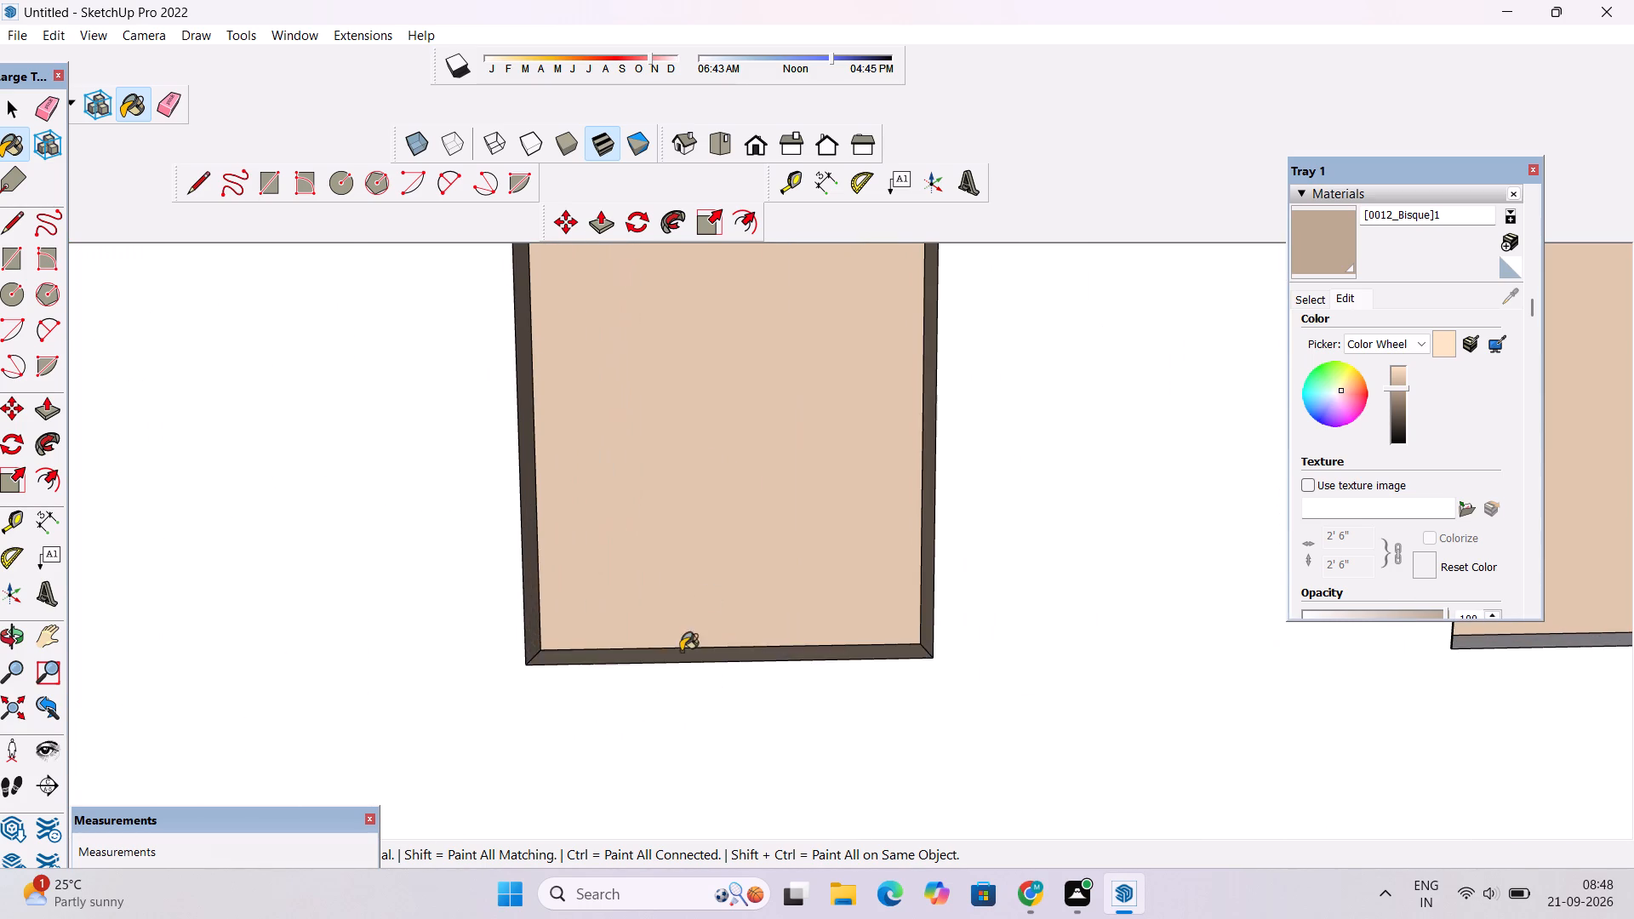
Paint the inner side faces and bottom face of the second boundary wall slot with [0012_Bisque]1.
scroll(563, 630, "down", 16)
scroll(824, 652, "up", 9)
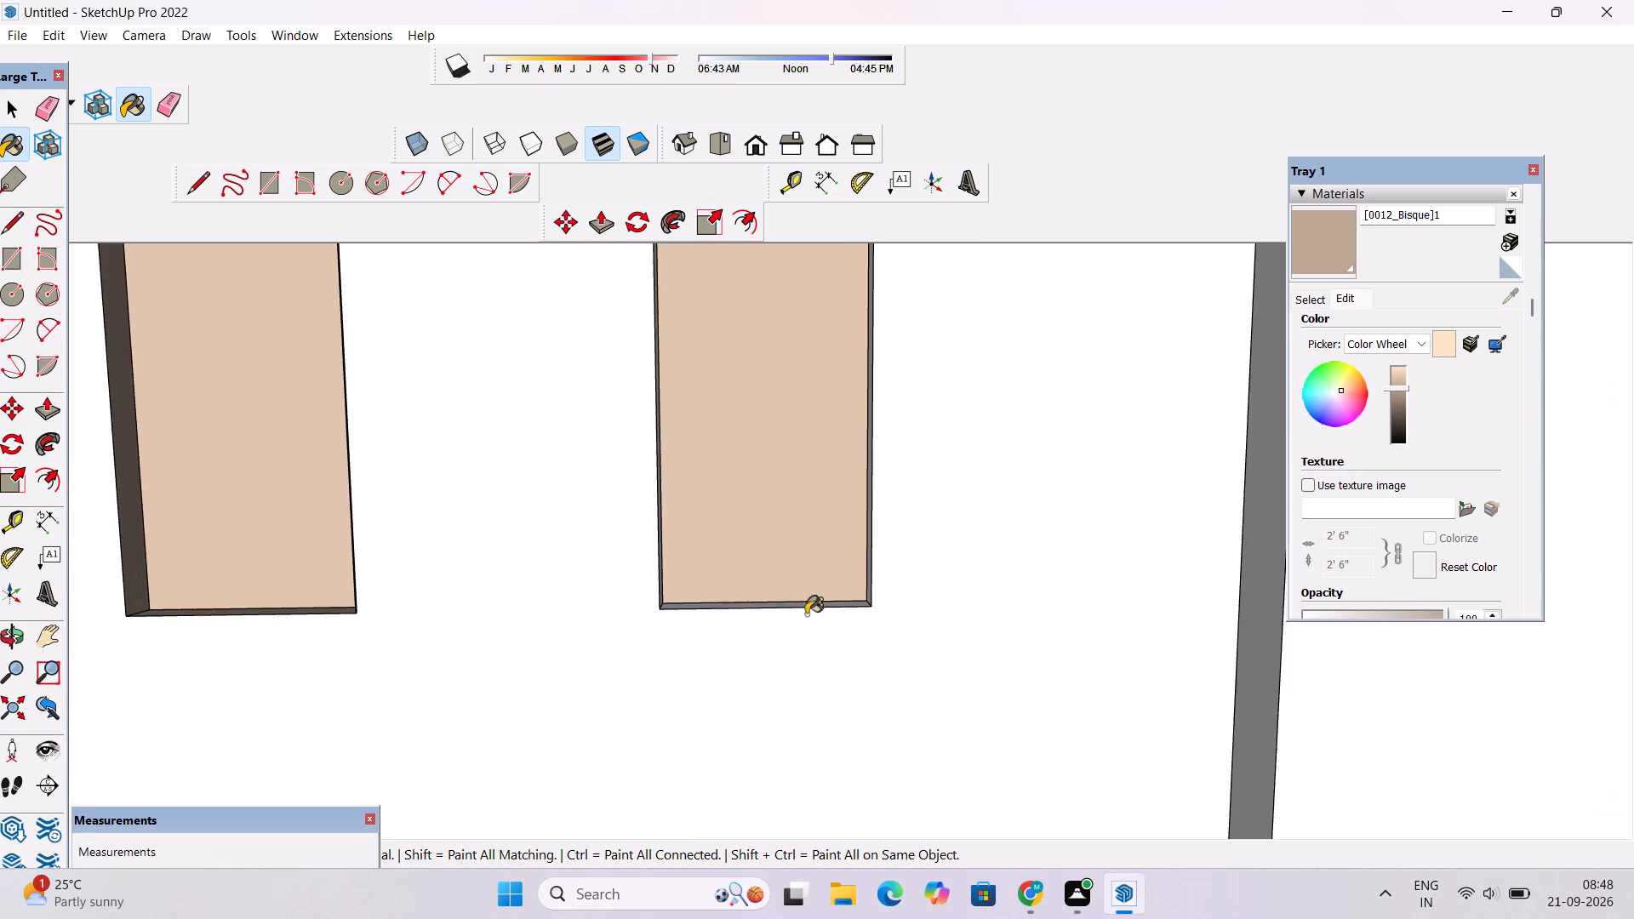
scroll(799, 608, "up", 5)
scroll(560, 546, "up", 8)
left_click(503, 531)
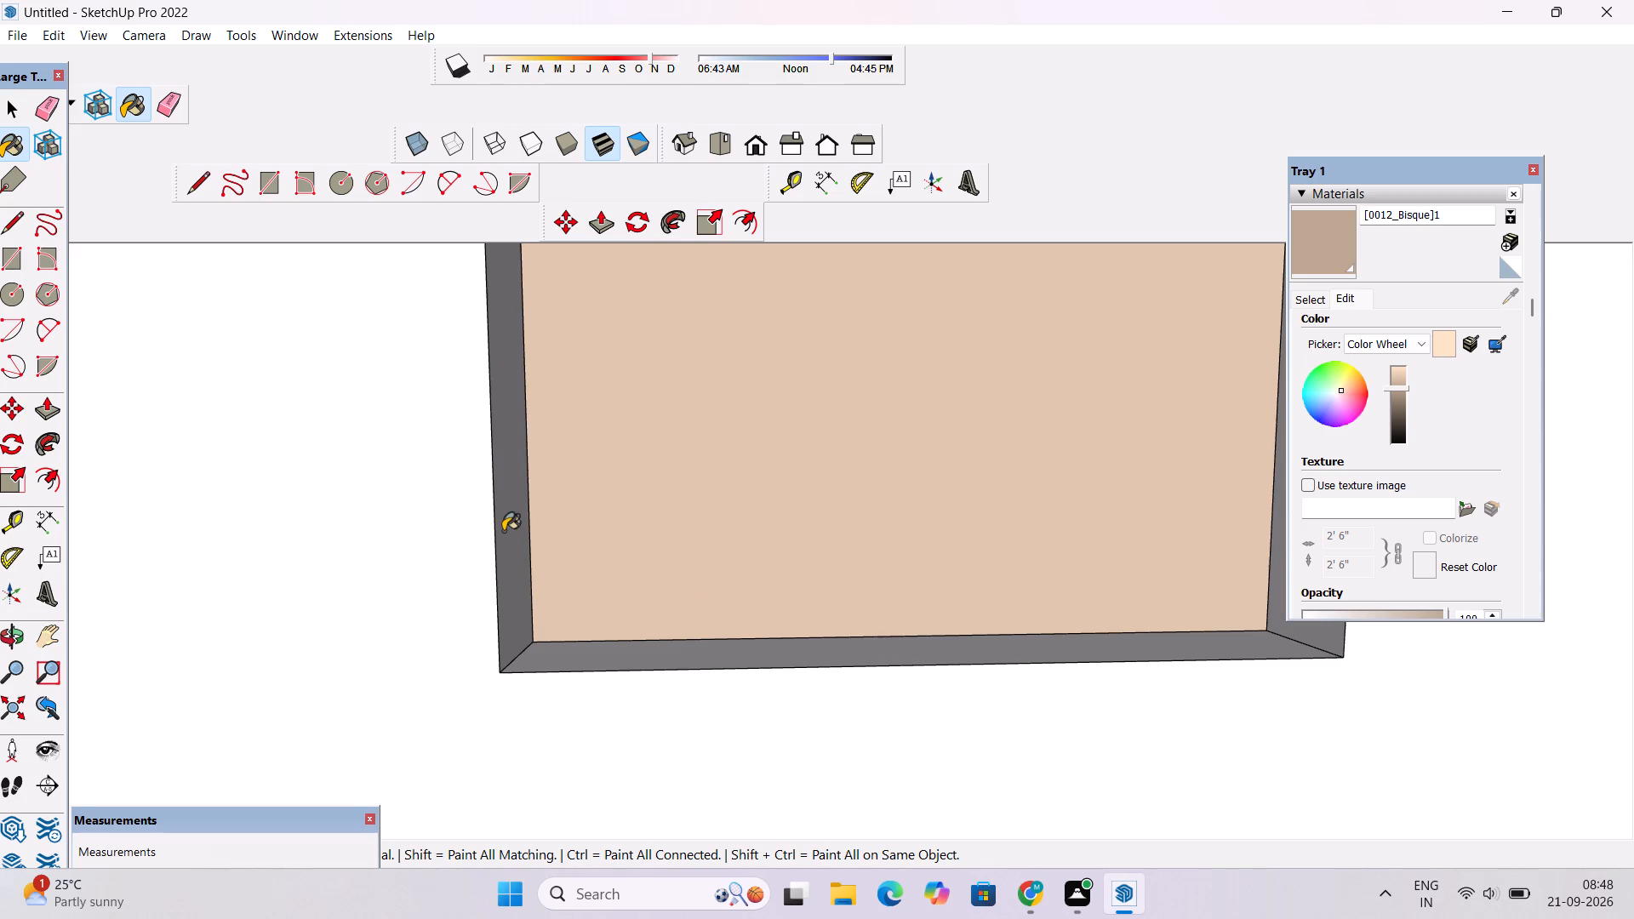
left_click(563, 671)
scroll(492, 619, "down", 10)
scroll(678, 559, "up", 5)
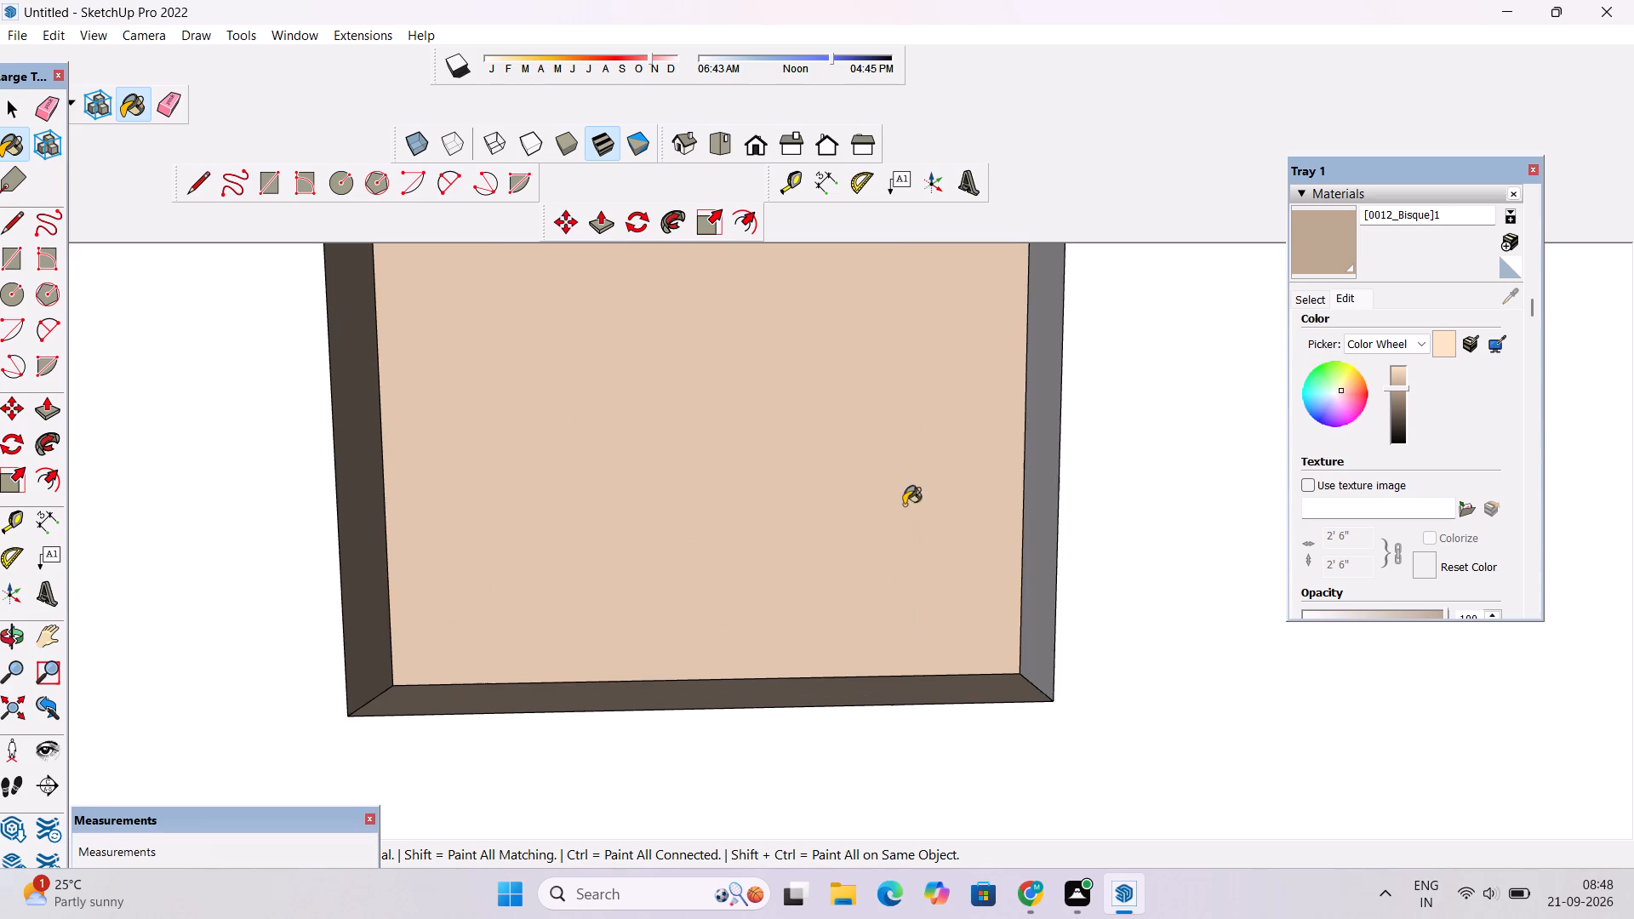
left_click(1035, 501)
Paint the inner top faces of both boundary wall slots with [0012_Bisque]1.
scroll(972, 588, "down", 14)
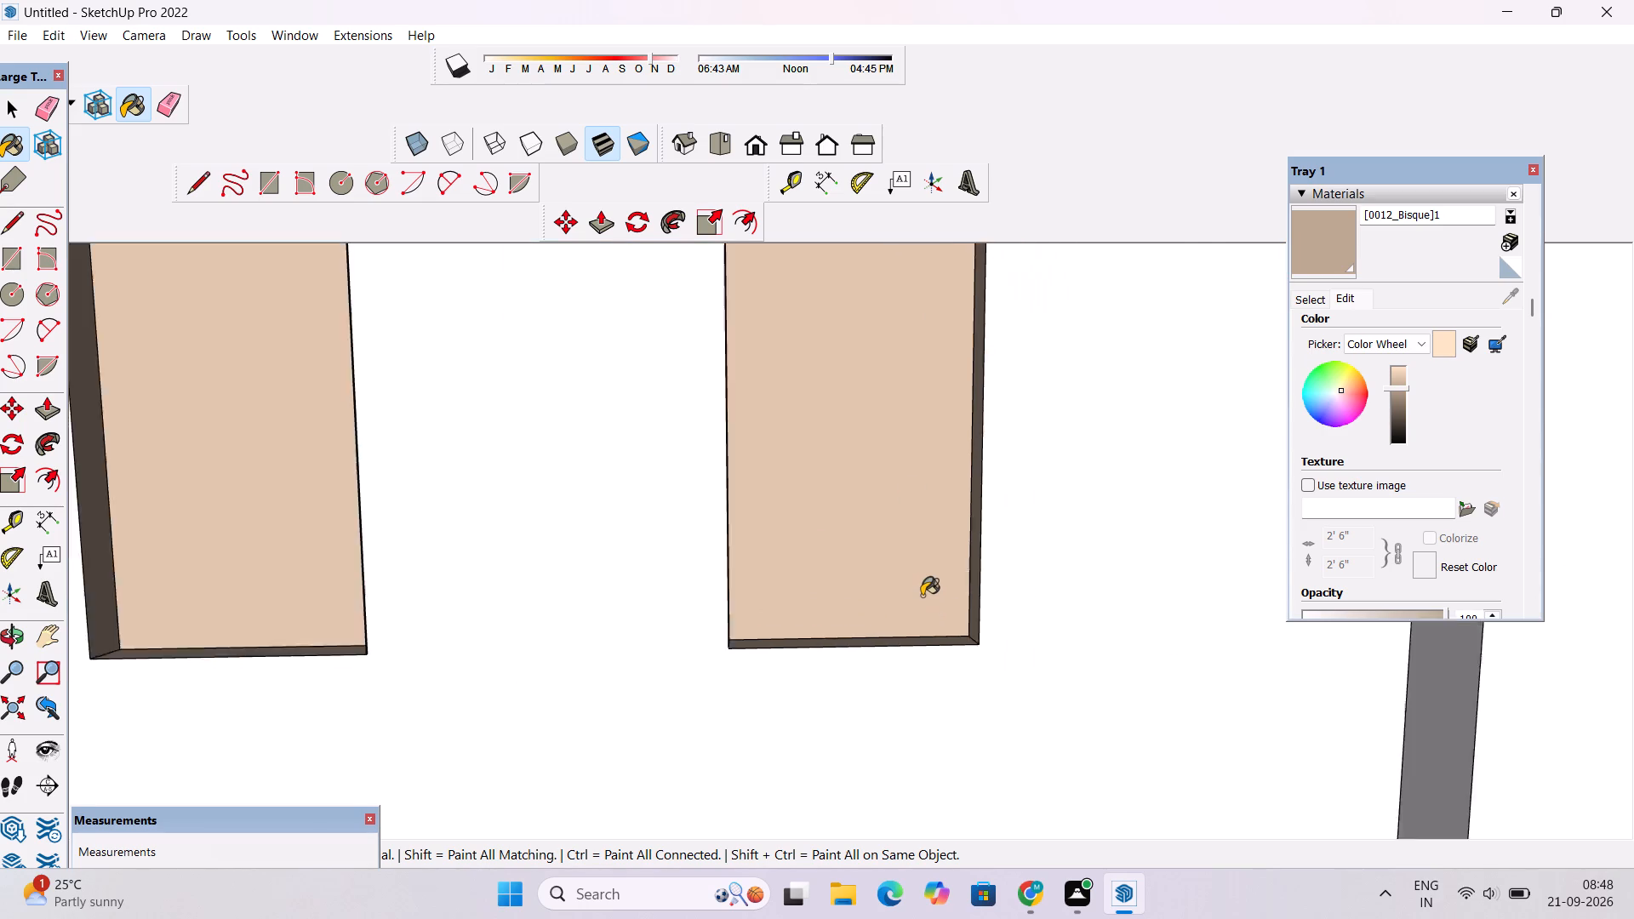
scroll(922, 596, "down", 3)
key("o")
left_click_drag(873, 727, 862, 608)
scroll(861, 605, "down", 4)
left_click_drag(861, 595, 871, 882, "shift")
left_click_drag(872, 868, 850, 647)
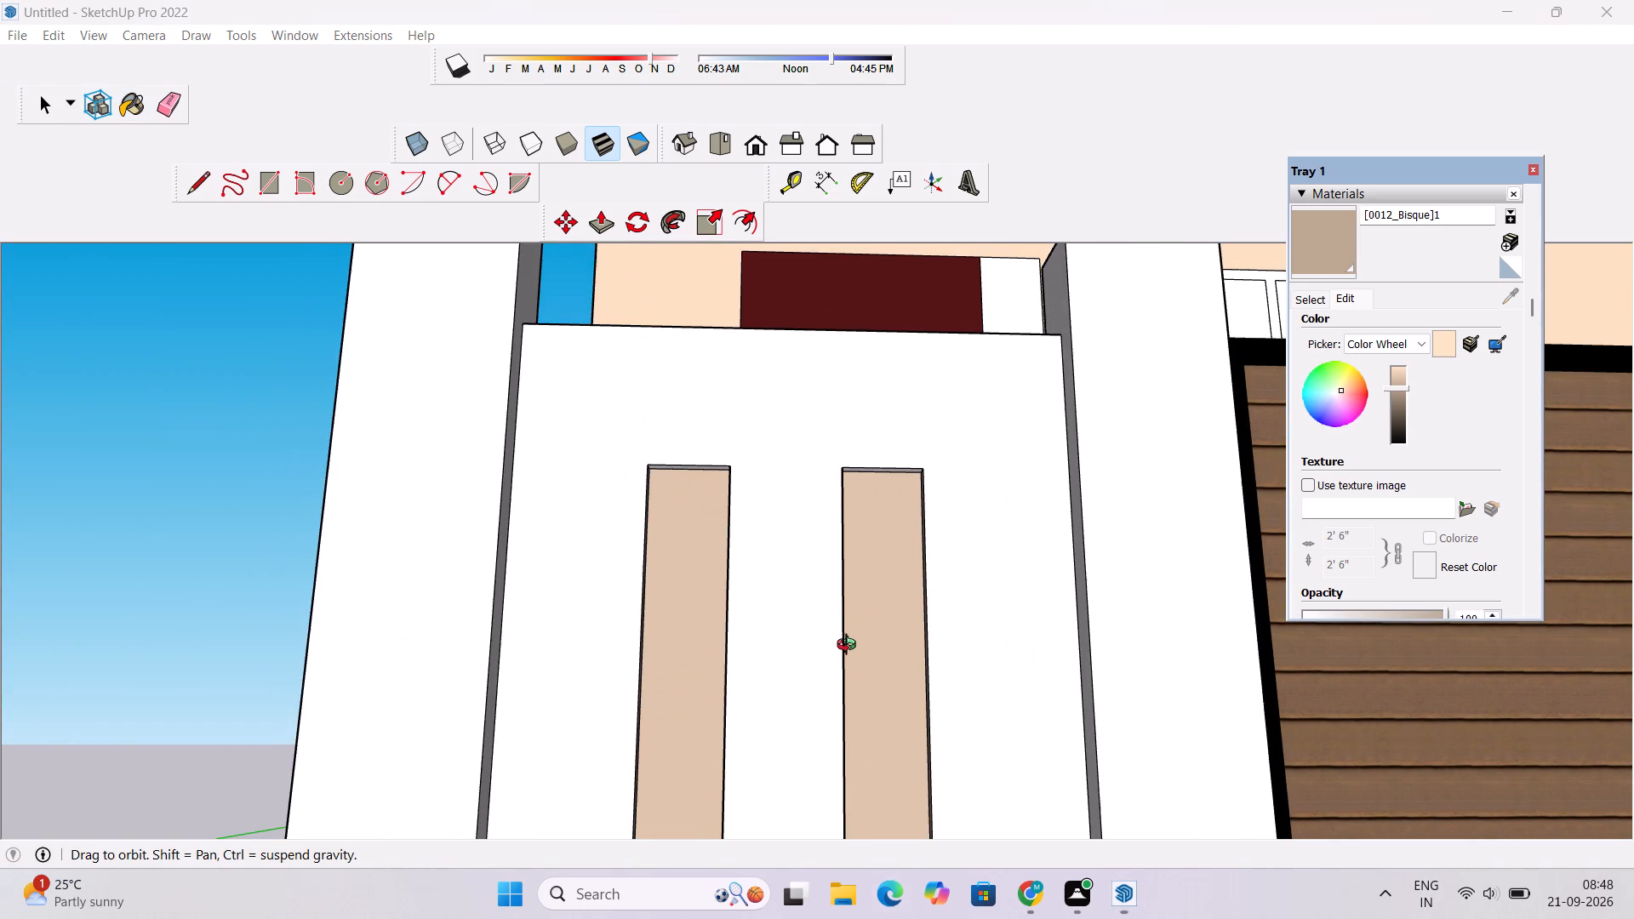
left_click_drag(850, 647, 850, 674)
scroll(850, 605, "down", 4)
left_click_drag(848, 659, 848, 538)
scroll(846, 521, "up", 3)
left_click_drag(842, 493, 818, 762, "shift")
scroll(820, 710, "up", 4, "shift")
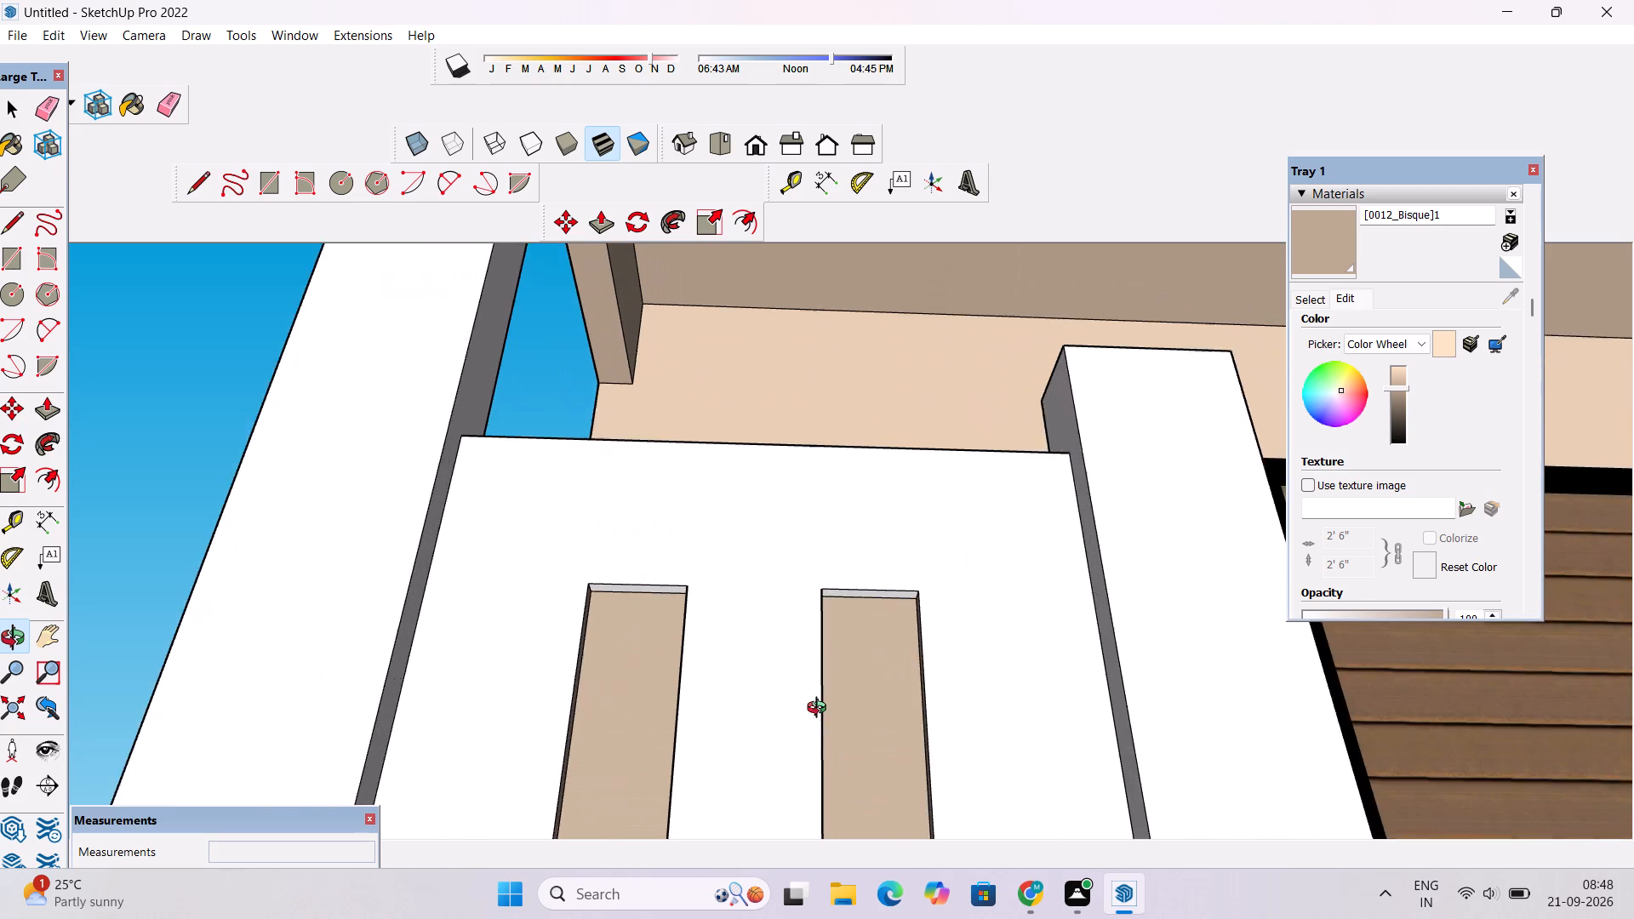
left_click_drag(834, 703, 845, 631)
left_click(1329, 248)
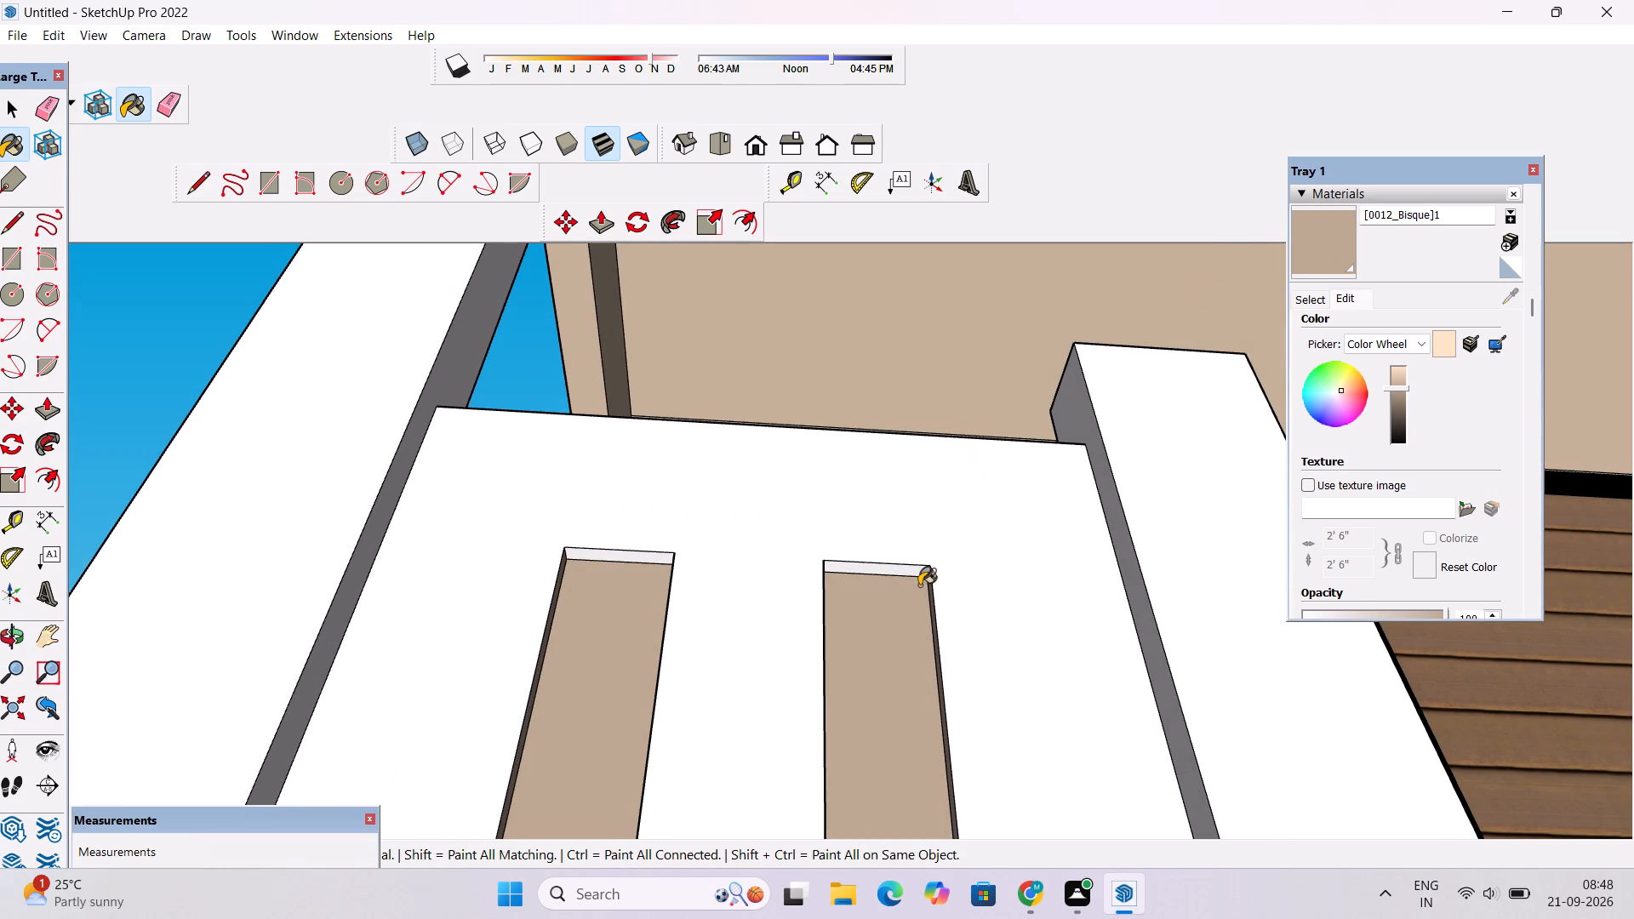
scroll(918, 586, "up", 6)
left_click(905, 554)
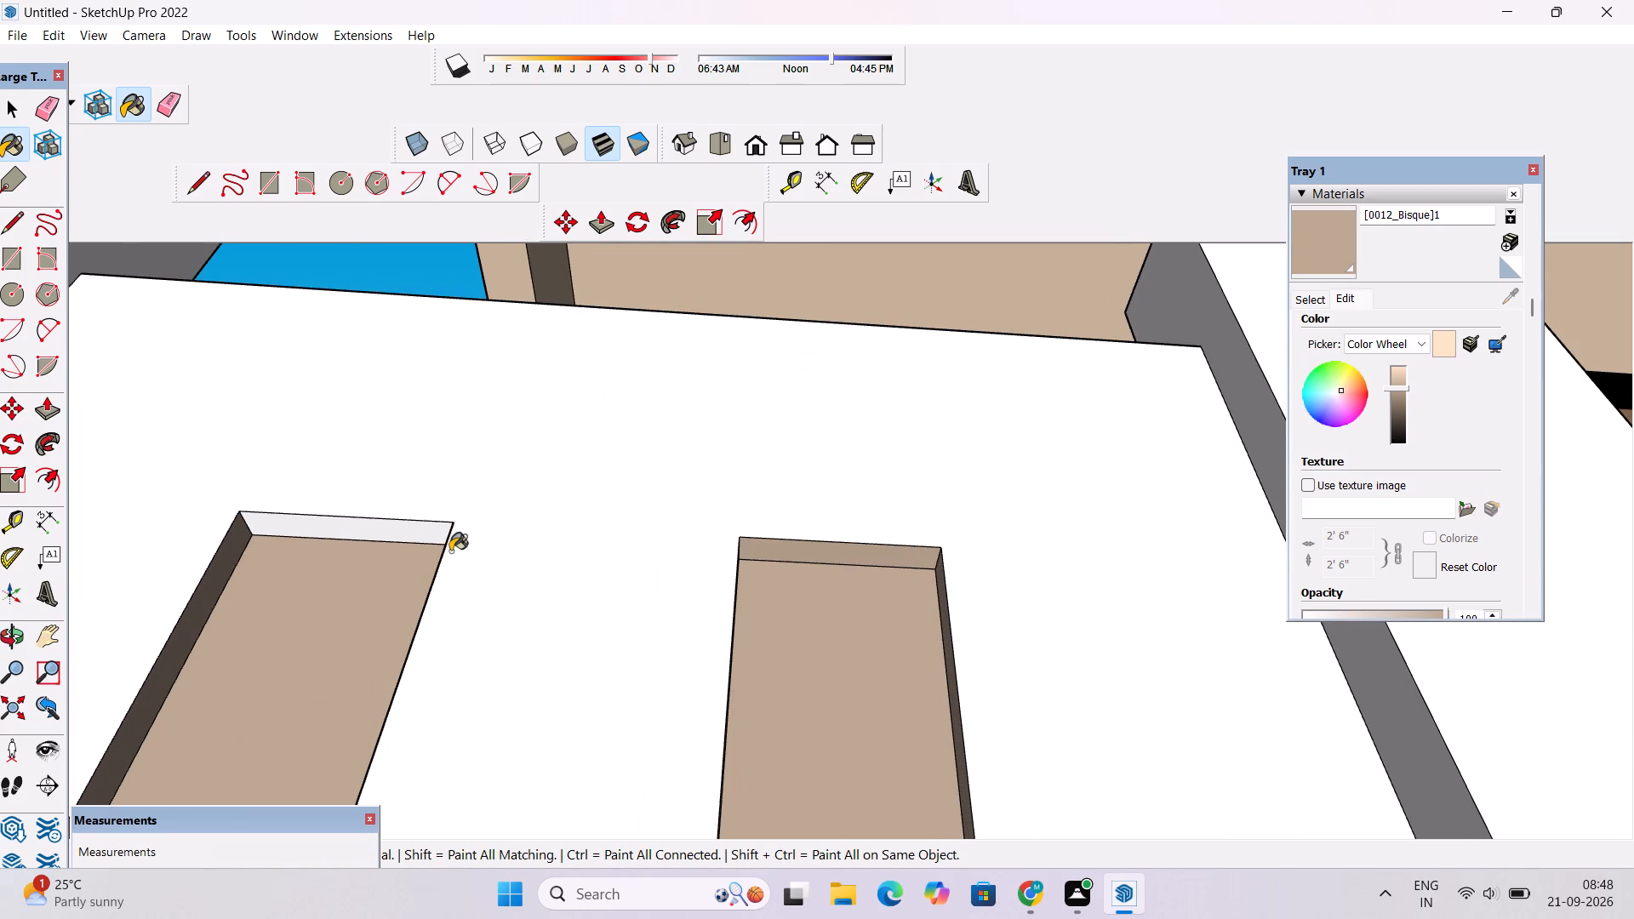
left_click(422, 529)
Paint the frame of the ground-floor window beside the door with 0137_Black from the Colors-Named collection.
key("o")
scroll(422, 529, "down", 5)
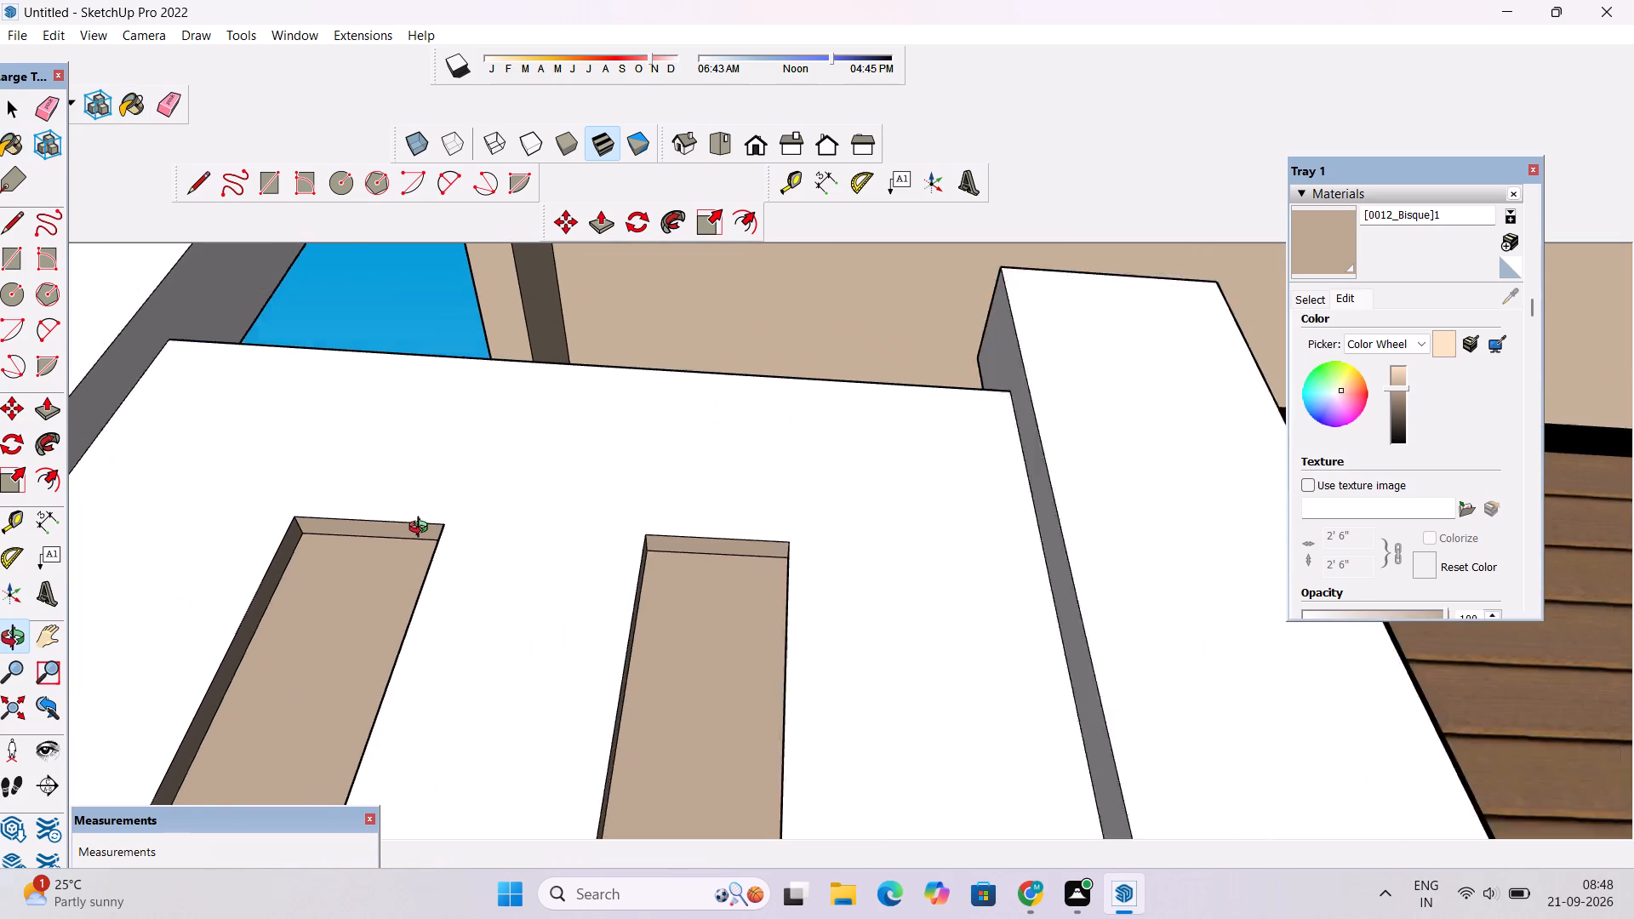
scroll(422, 529, "down", 4)
left_click_drag(416, 511, 434, 762)
scroll(461, 632, "down", 6)
left_click_drag(492, 579, 494, 721)
scroll(494, 692, "down", 5)
left_click_drag(595, 711, 574, 671)
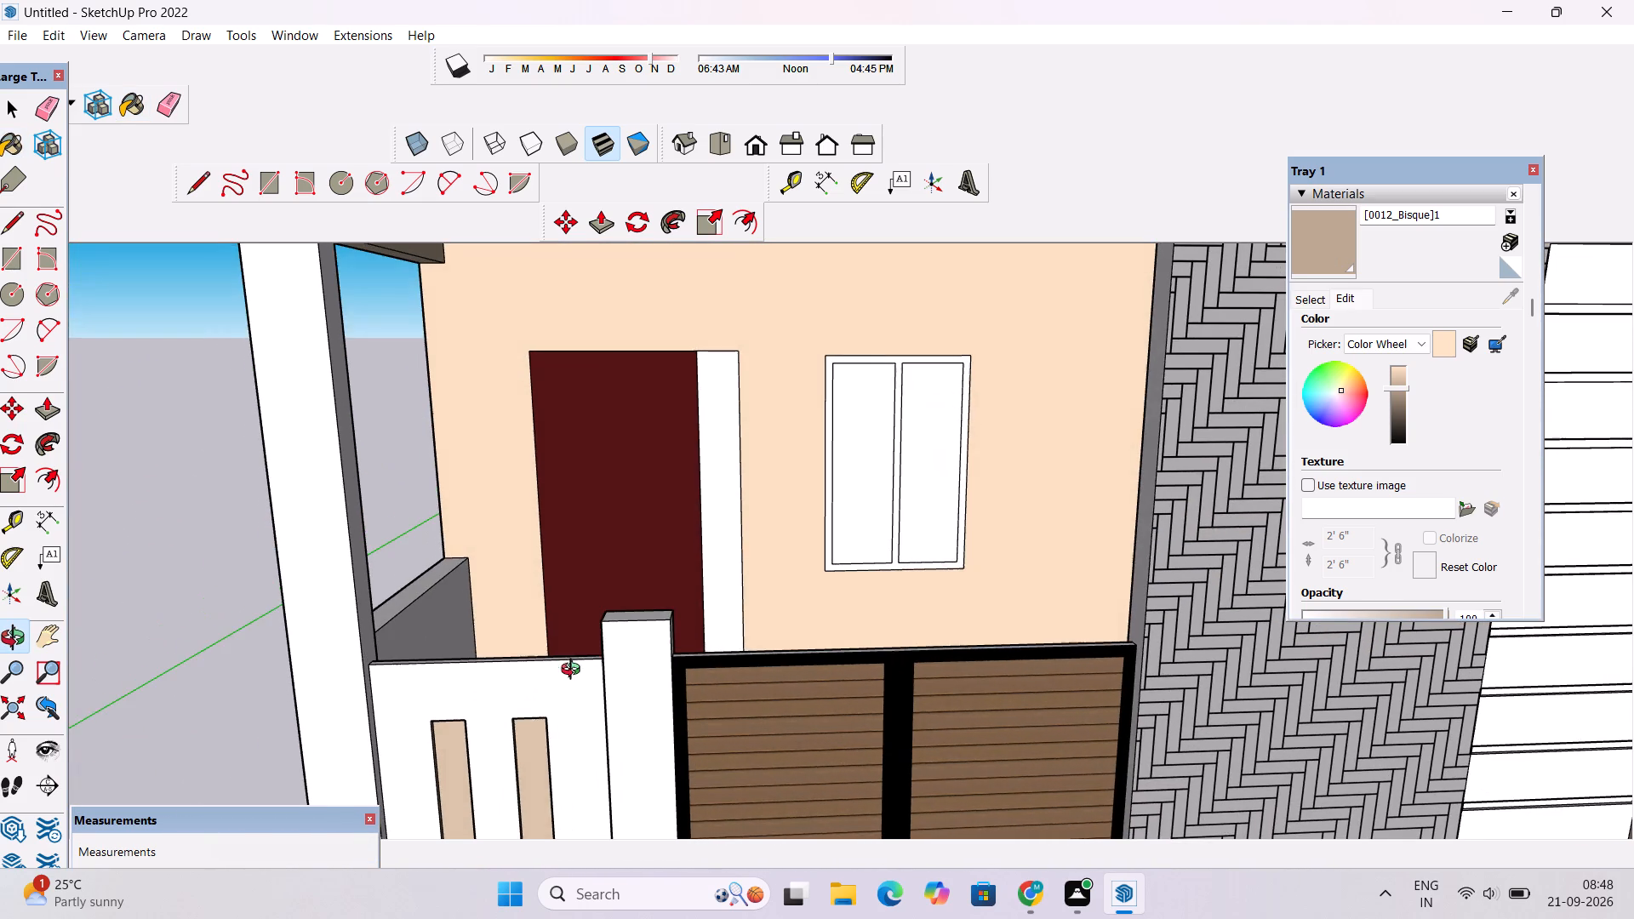
left_click_drag(592, 672, 592, 794)
scroll(588, 745, "down", 4)
left_click_drag(600, 721, 588, 654, "shift")
left_click_drag(637, 679, 604, 656)
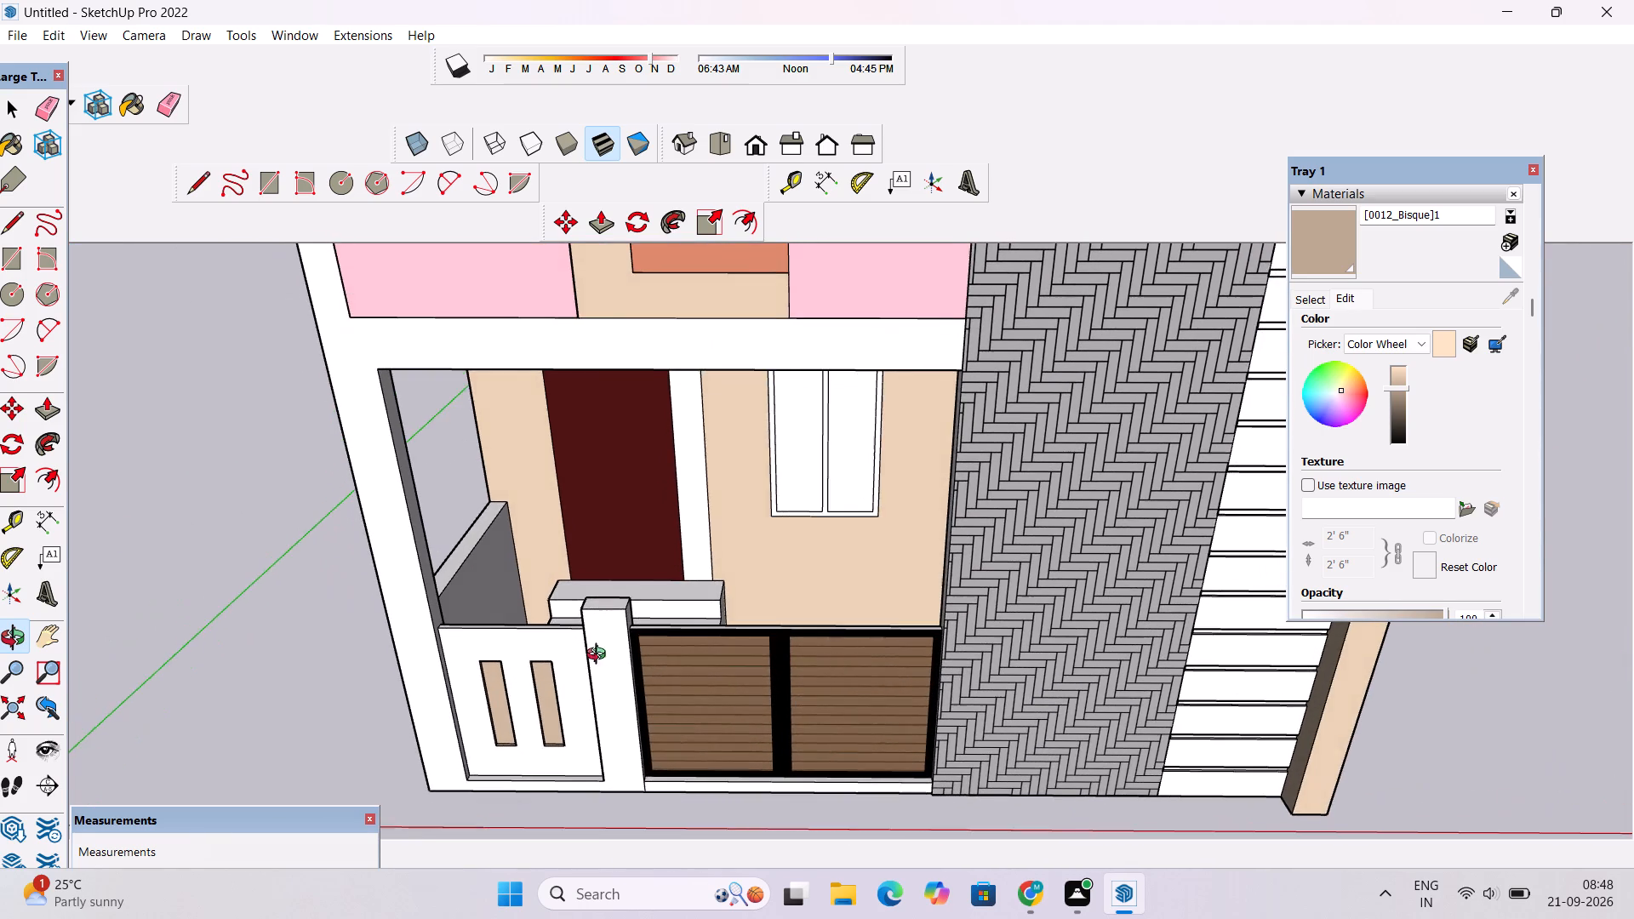
left_click_drag(600, 662, 636, 666)
left_click(1313, 304)
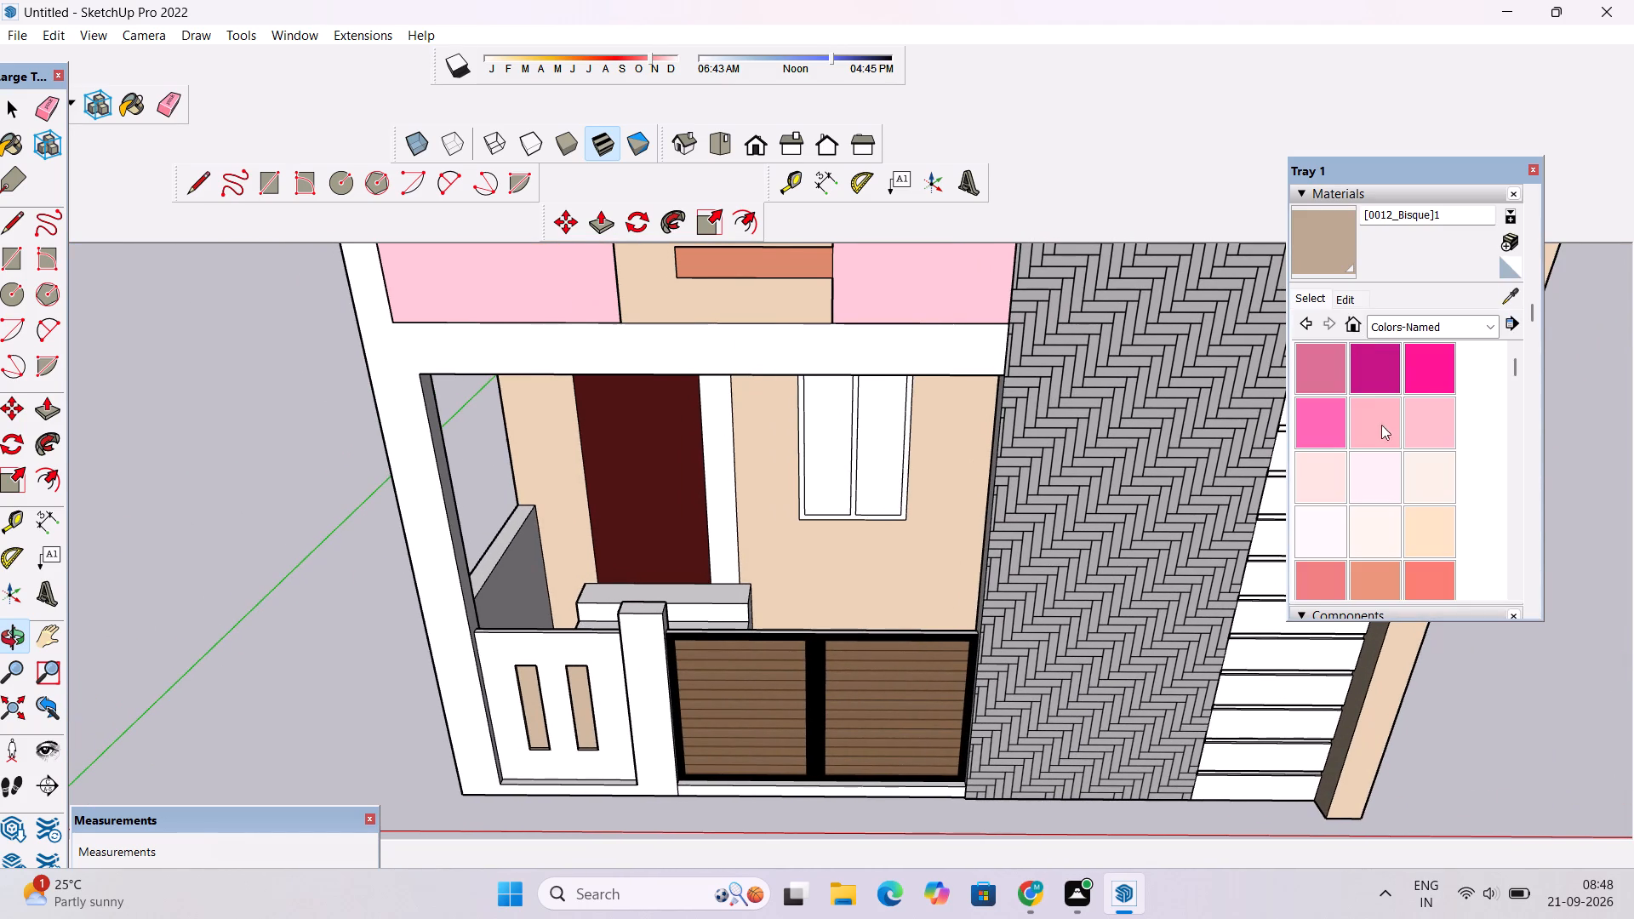
left_click(1430, 331)
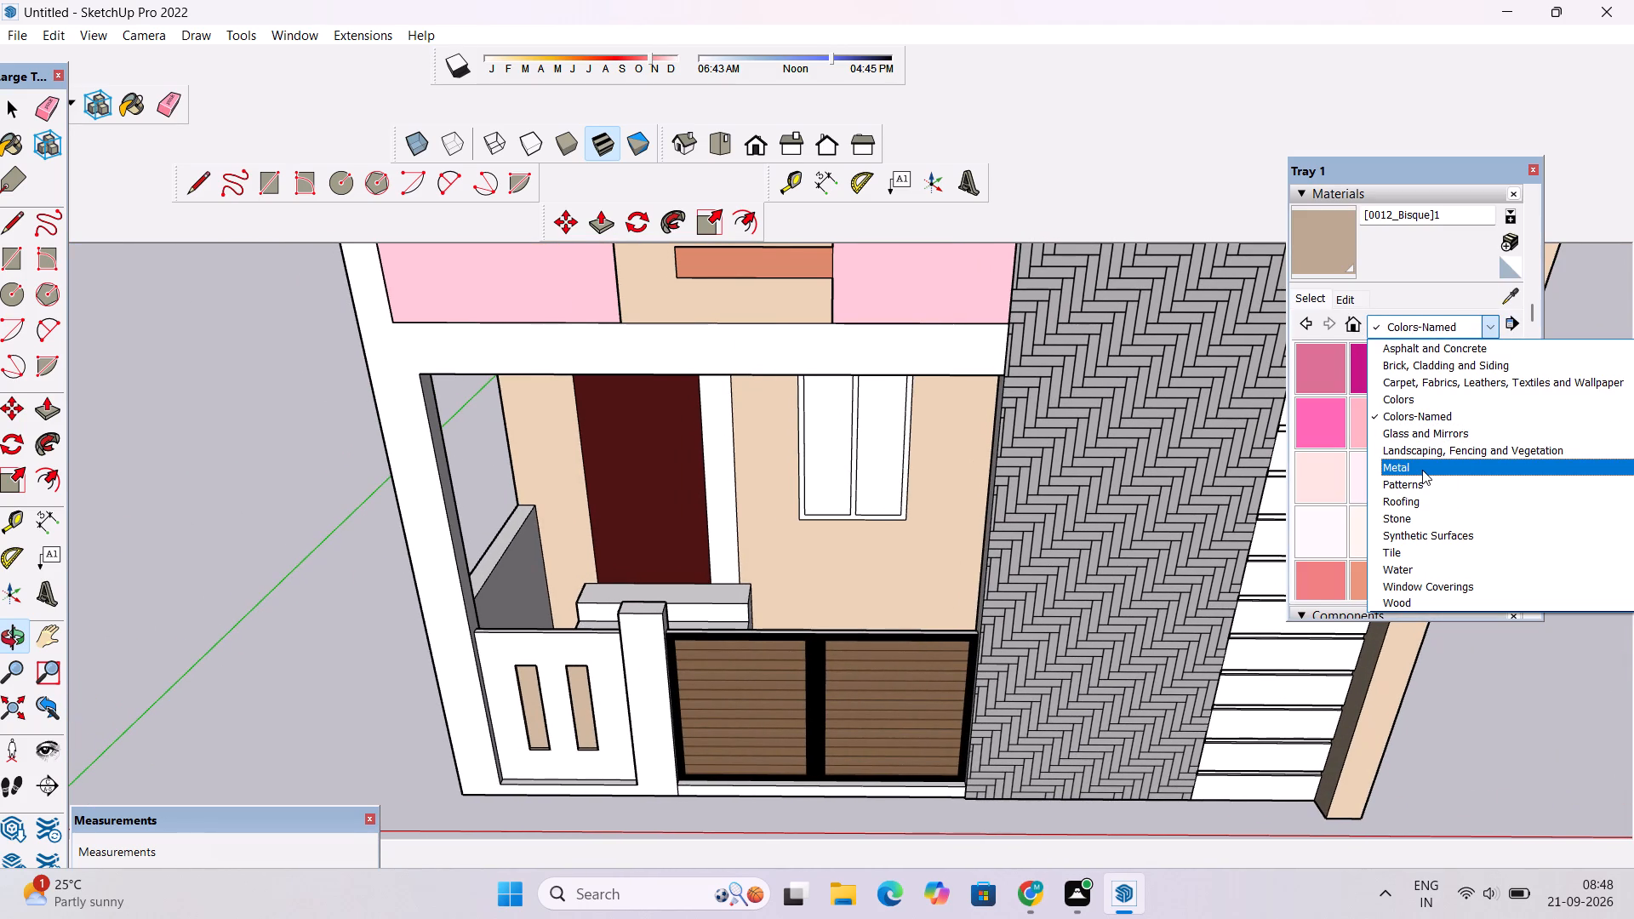
left_click(1413, 415)
scroll(1383, 483, "down", 13)
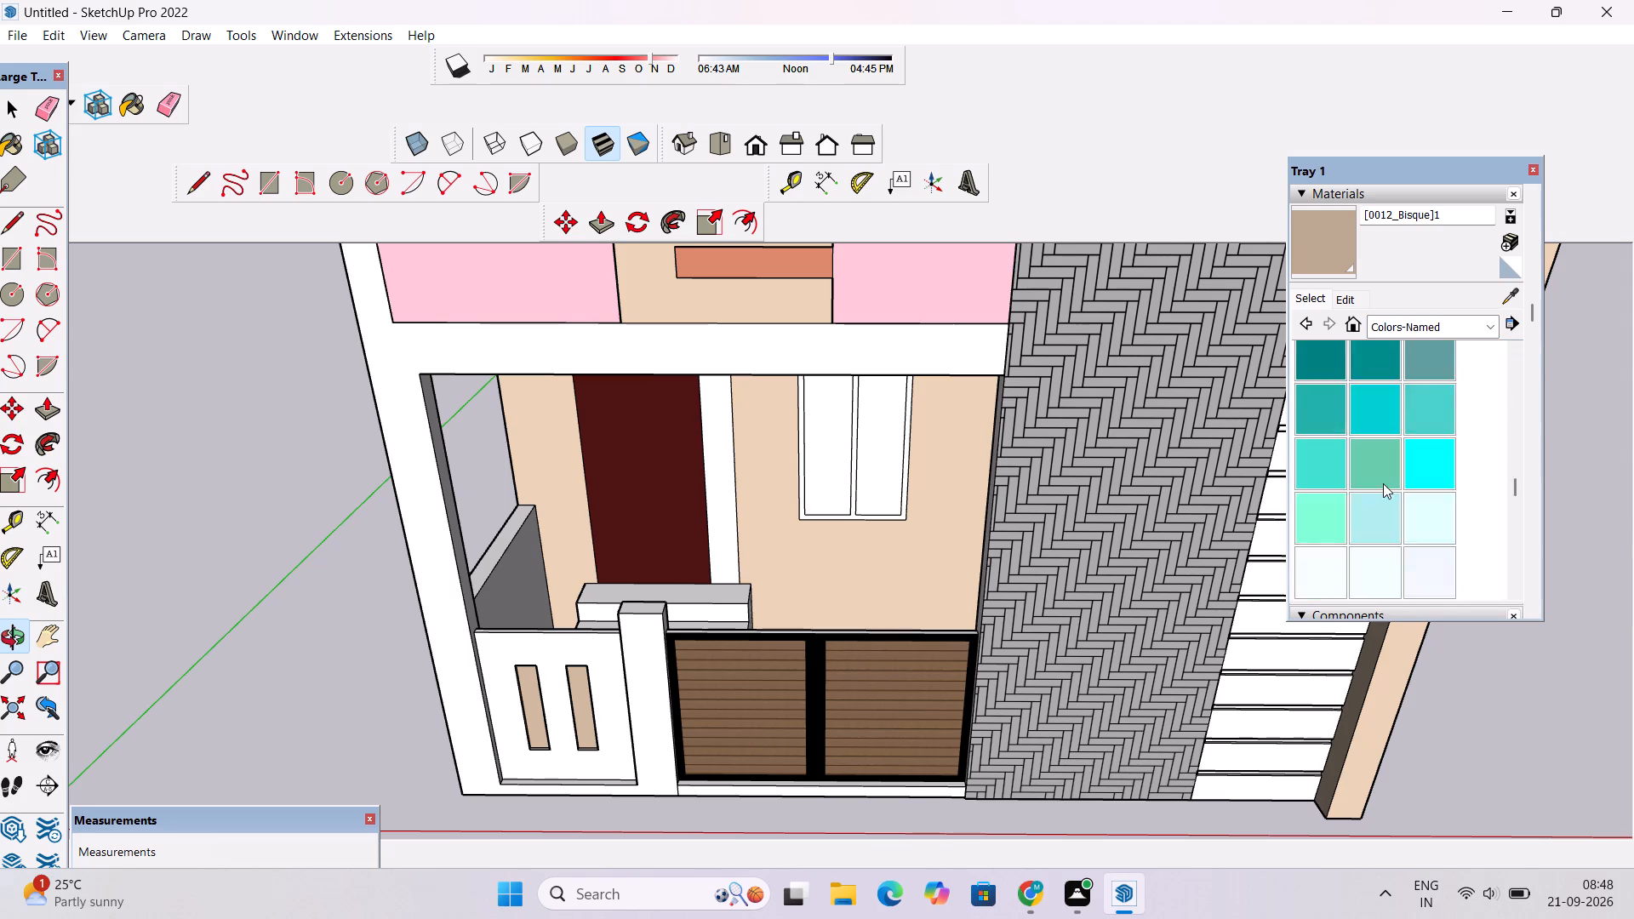
scroll(1383, 483, "down", 9)
key("o")
left_click_drag(770, 734, 765, 651)
left_click_drag(765, 658, 802, 654)
left_click_drag(798, 642, 804, 661, "shift")
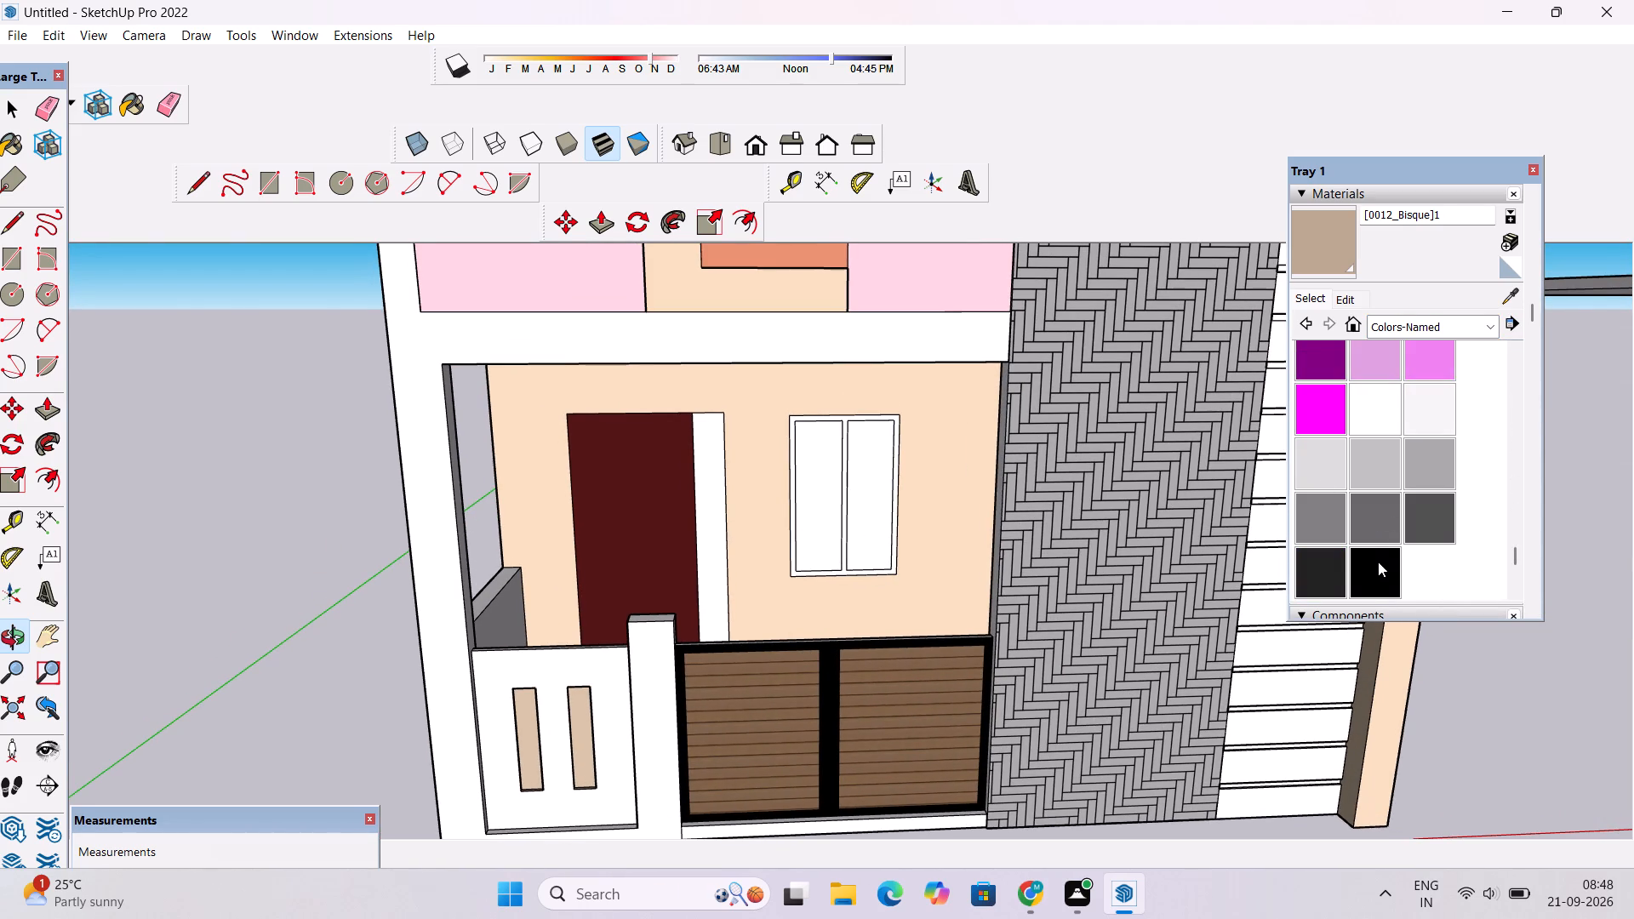
left_click(1378, 562)
scroll(774, 420, "up", 9)
left_click(847, 418)
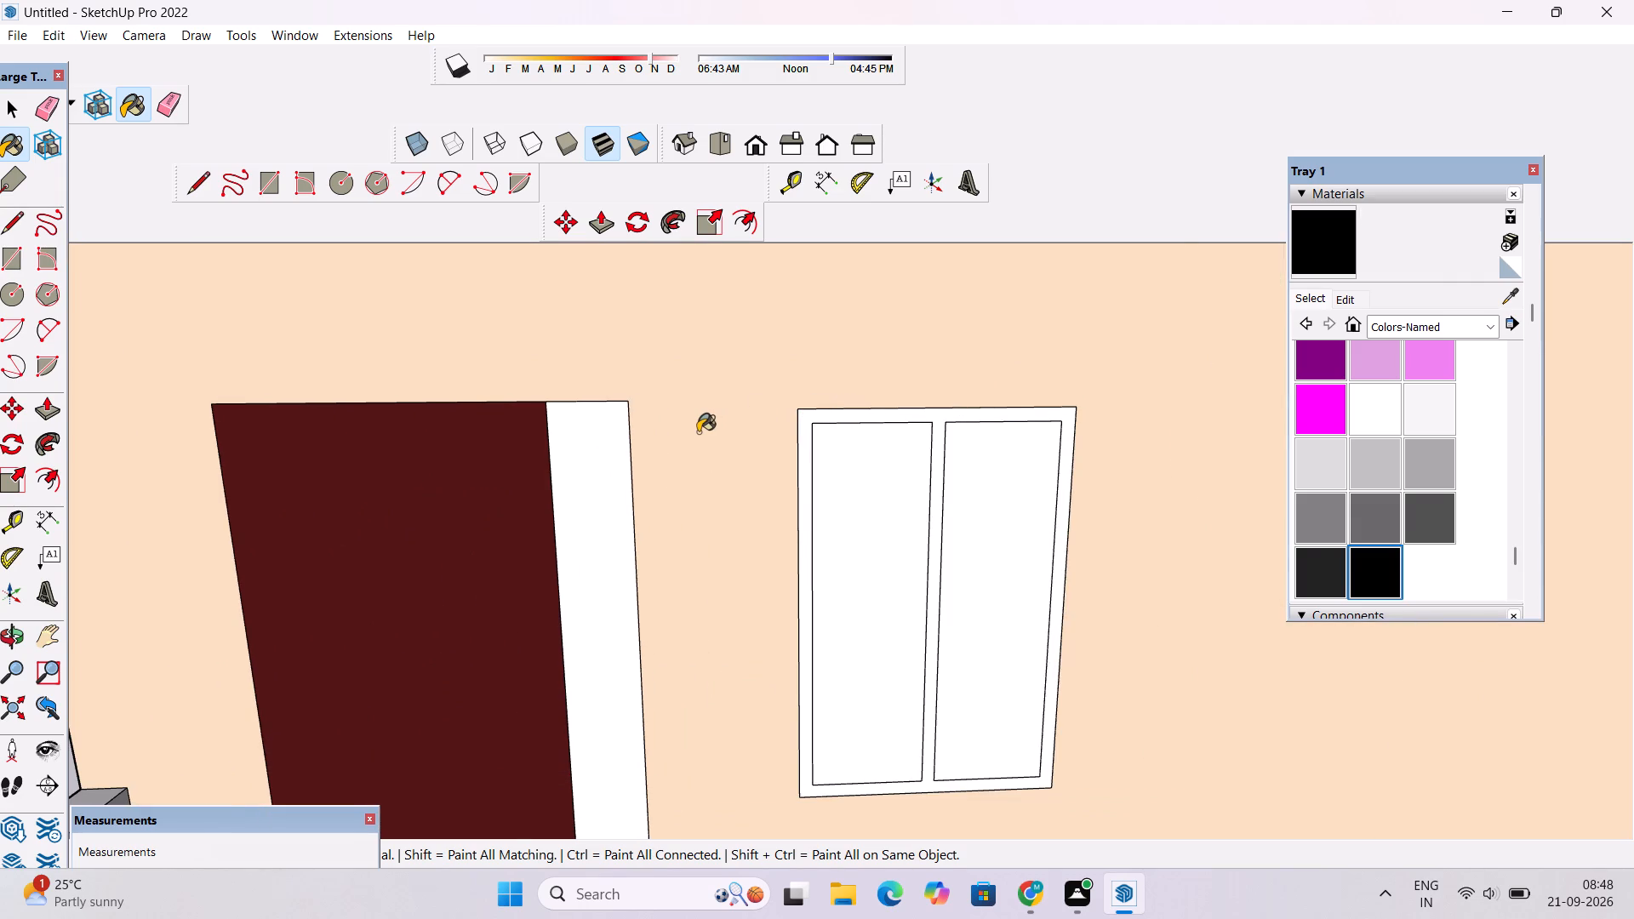
Paint both ground-floor window panes and the narrow strip beside the door with Translucent Glass Gray from Glass and Mirrors.
scroll(698, 432, "down", 14)
key("space")
type("o")
left_click_drag(852, 516, 844, 484)
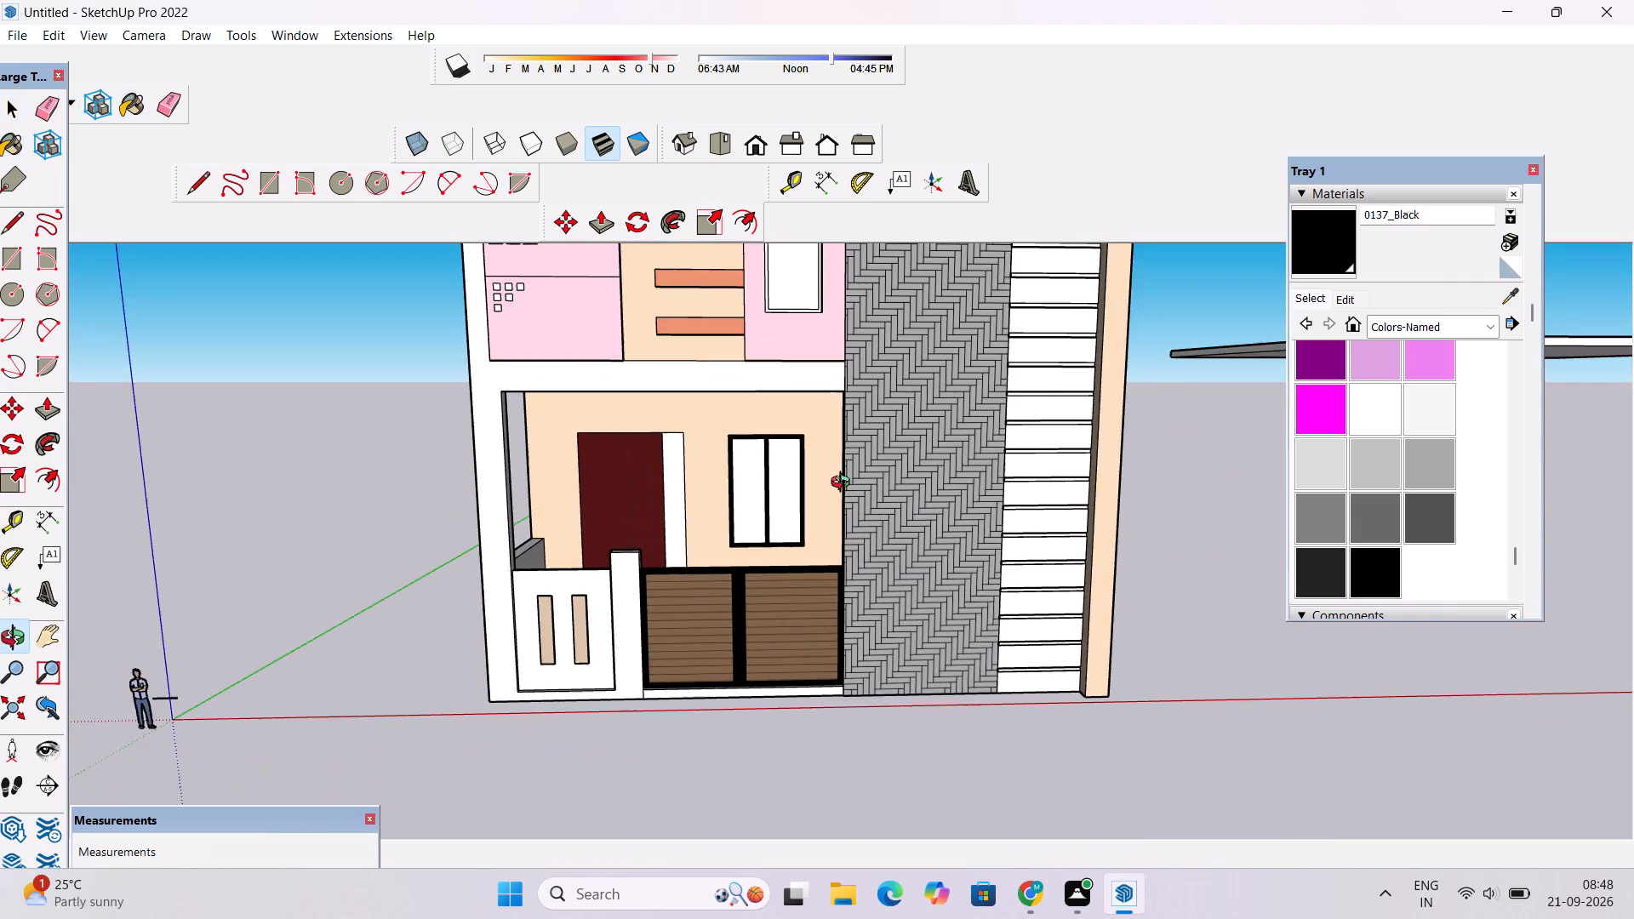
left_click_drag(844, 485, 762, 528, "shift")
left_click(1413, 328)
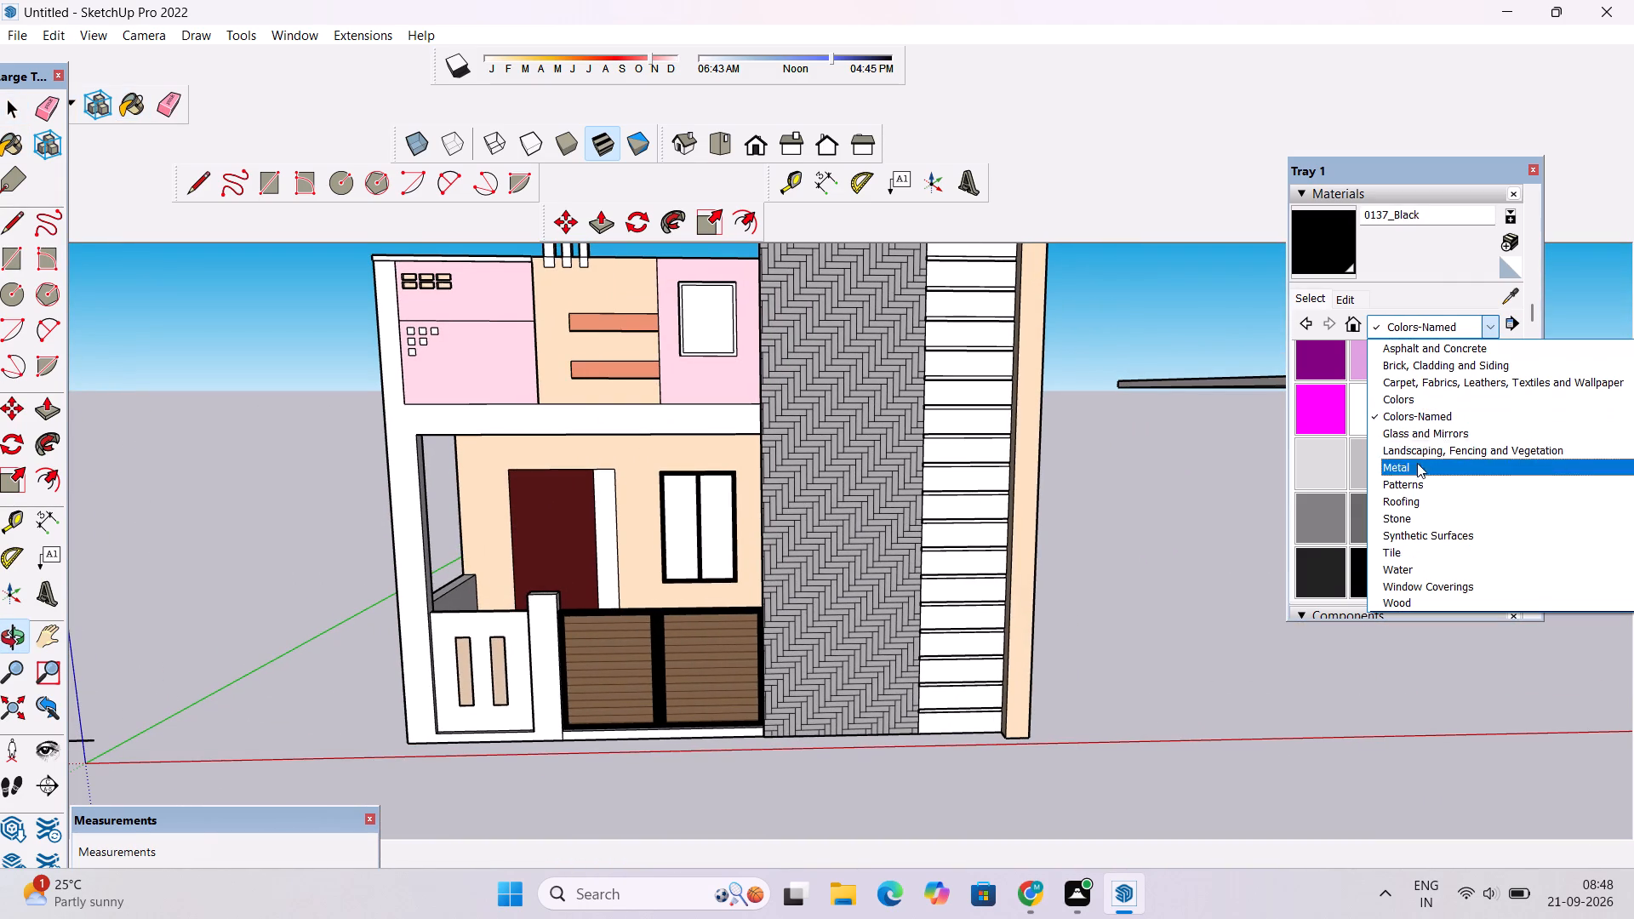
left_click(1410, 430)
left_click(1484, 424)
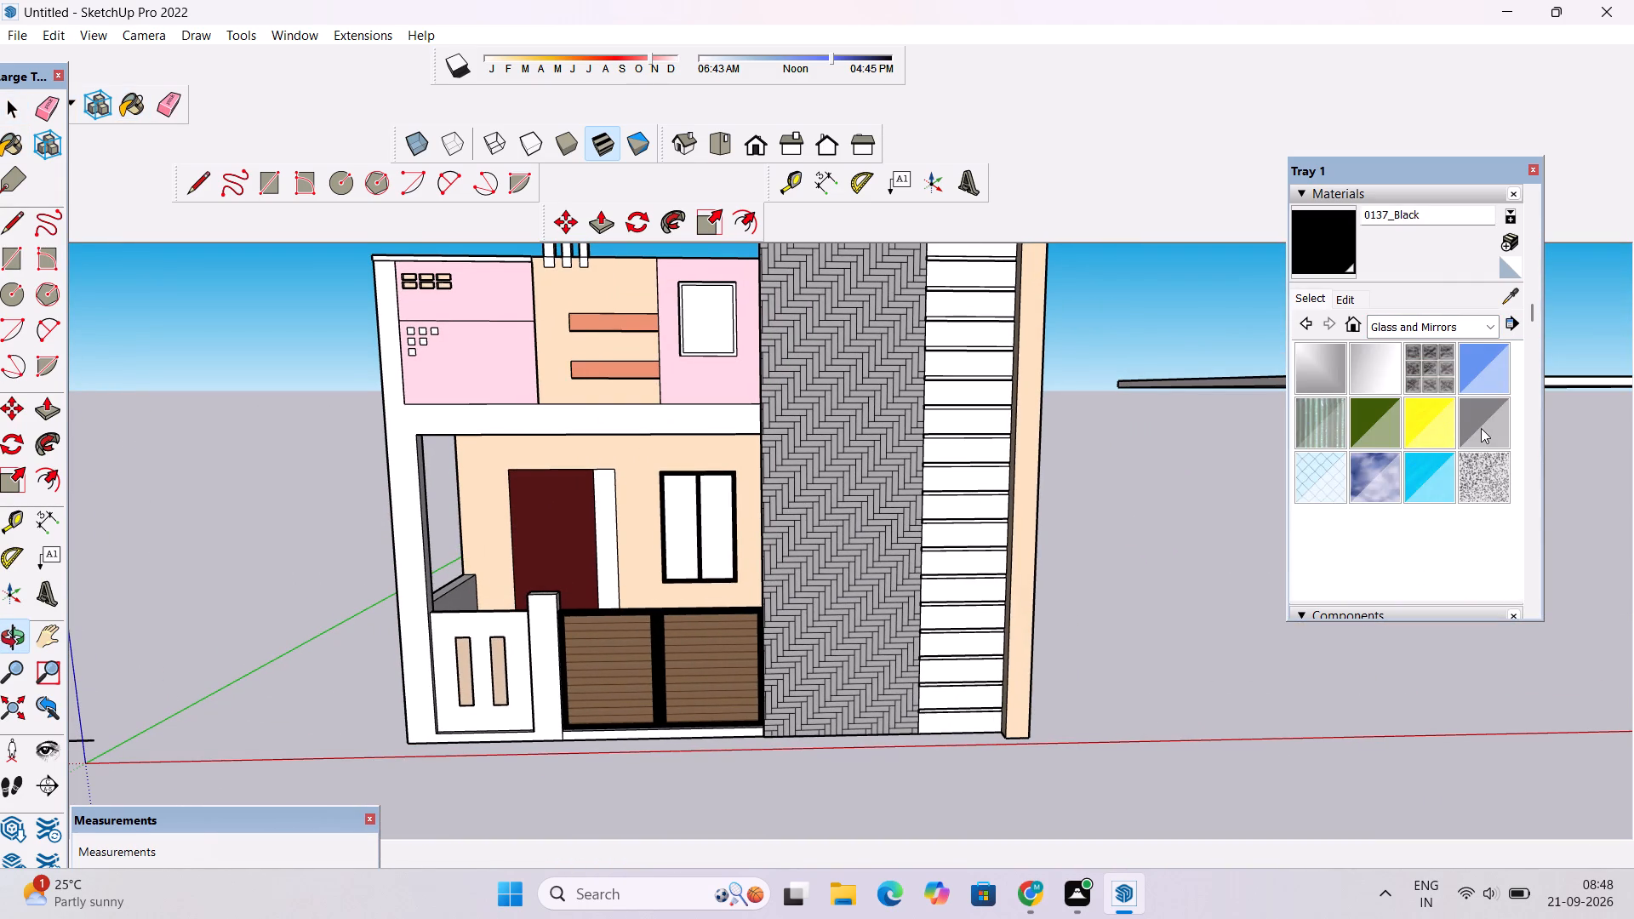
scroll(791, 525, "up", 4)
left_click(704, 518)
left_click(624, 509)
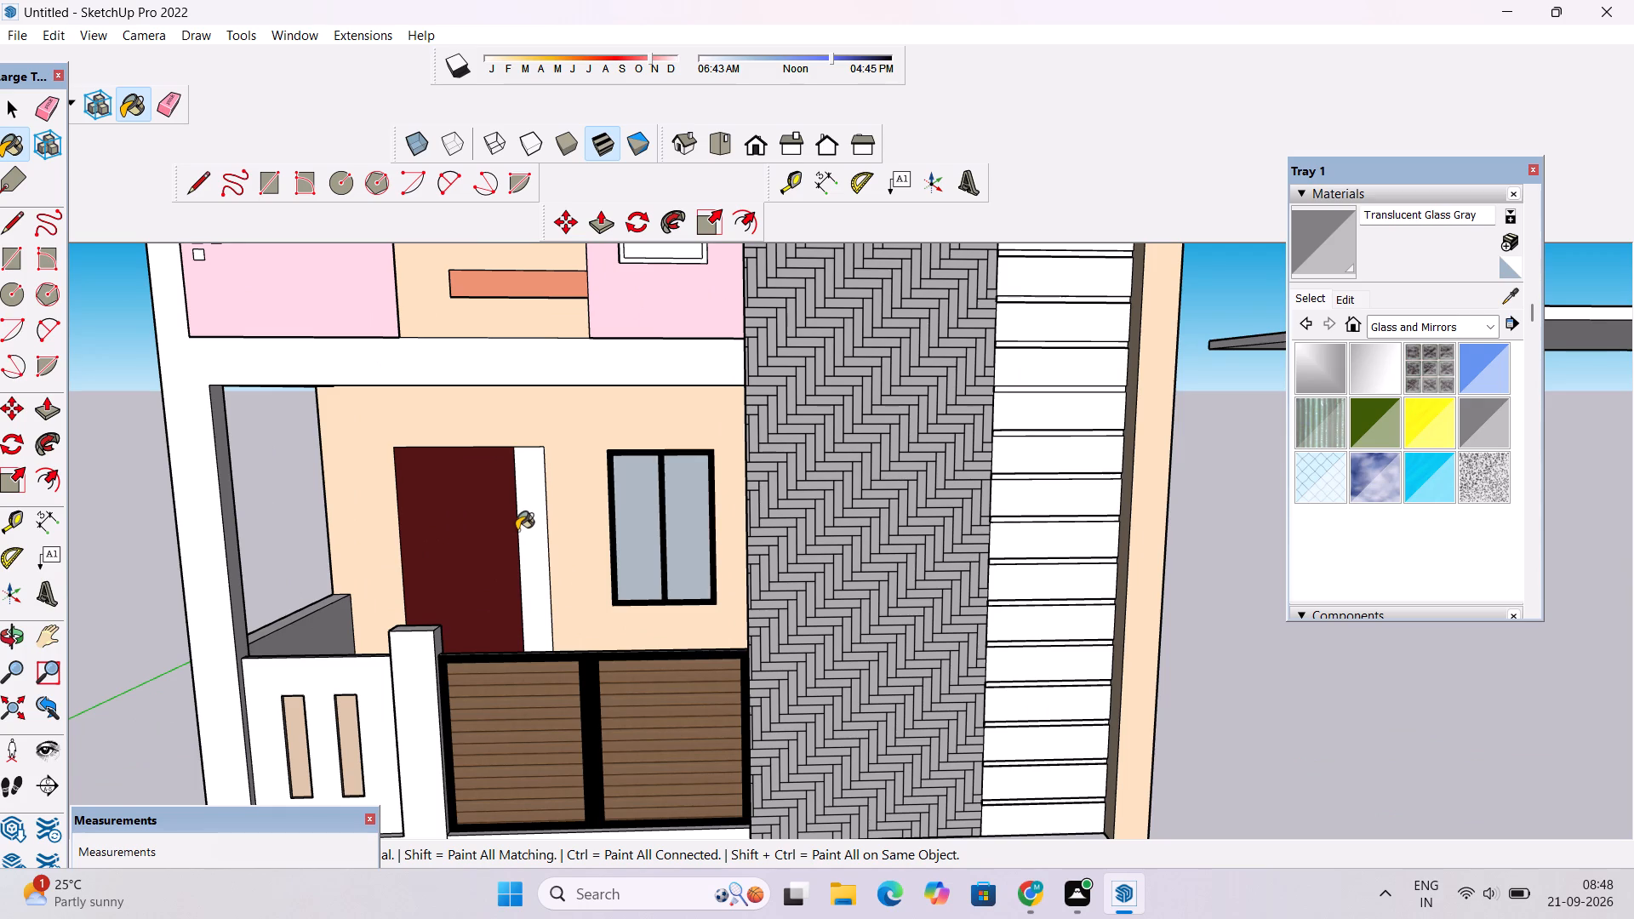
left_click(528, 522)
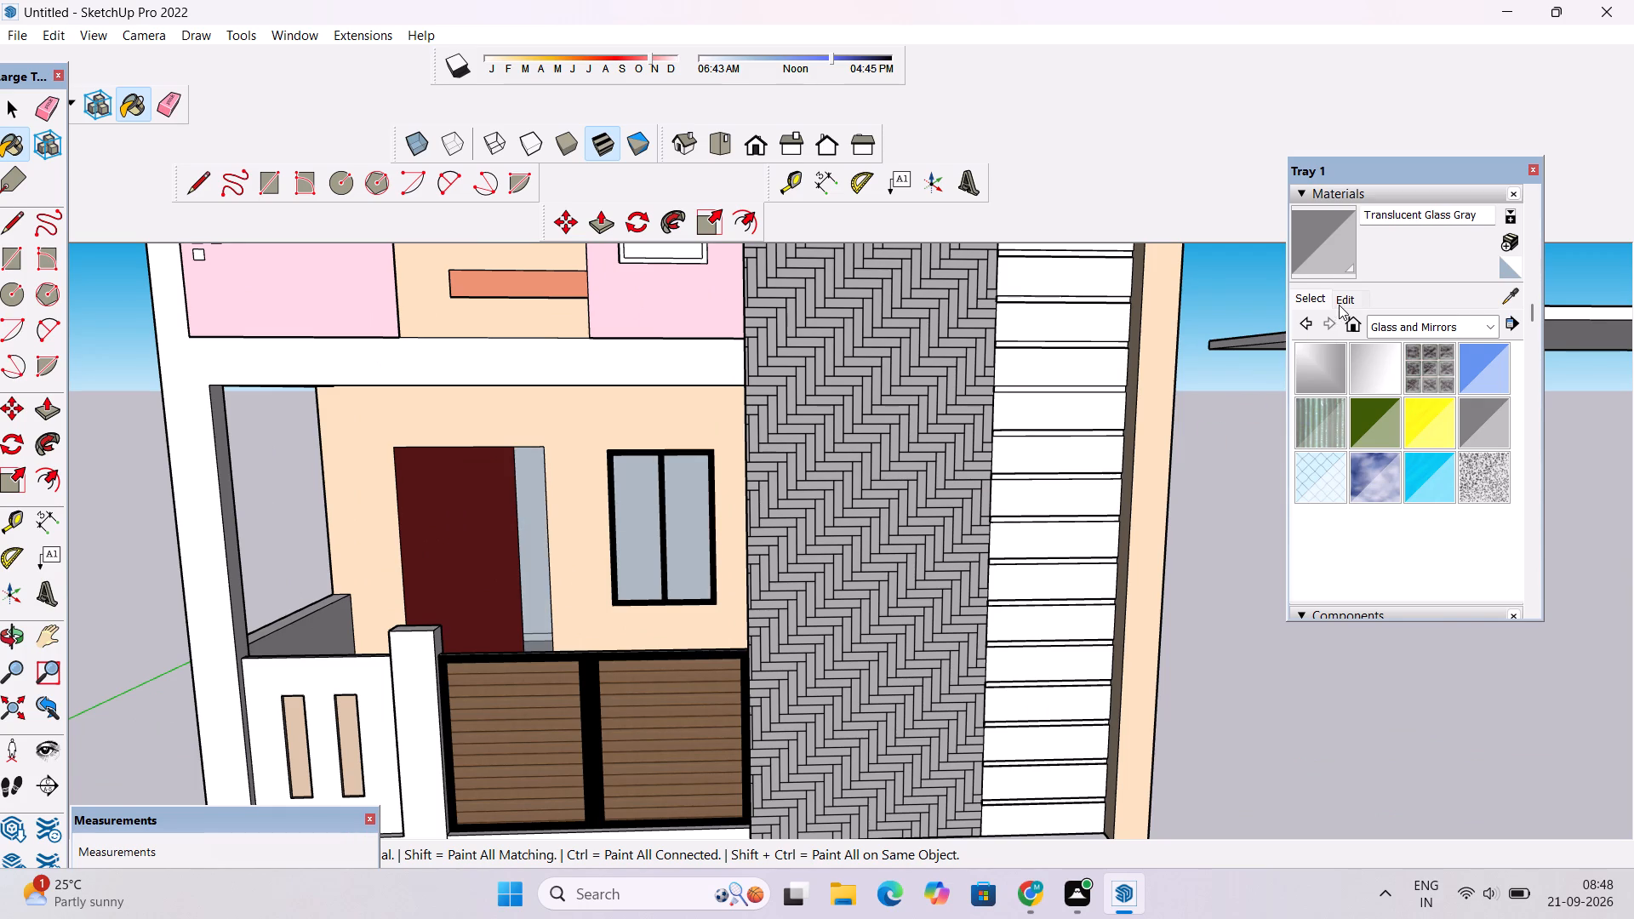
Tint the Translucent Glass Gray material a muted olive green.
left_click(1339, 304)
left_click(1341, 384)
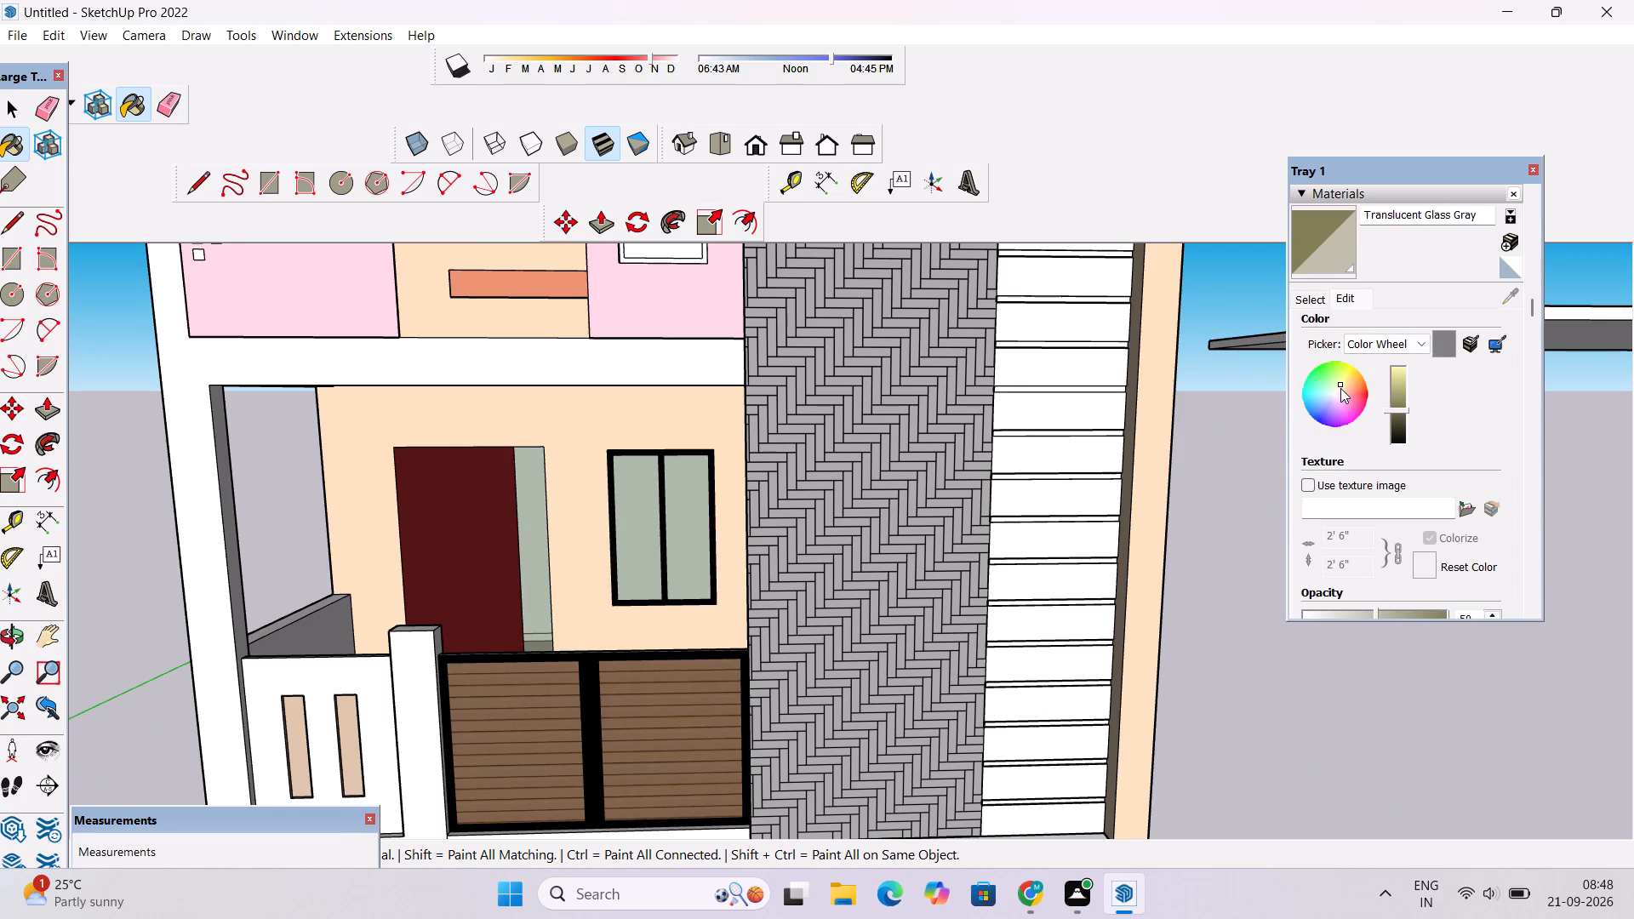
left_click(1340, 388)
left_click(1340, 383)
Paint the boundary wall face around the two slots with the red Stone Flagstone Ashlar from Brick, Cladding and Siding.
key("o")
scroll(954, 557, "down", 5)
left_click_drag(854, 628, 868, 602)
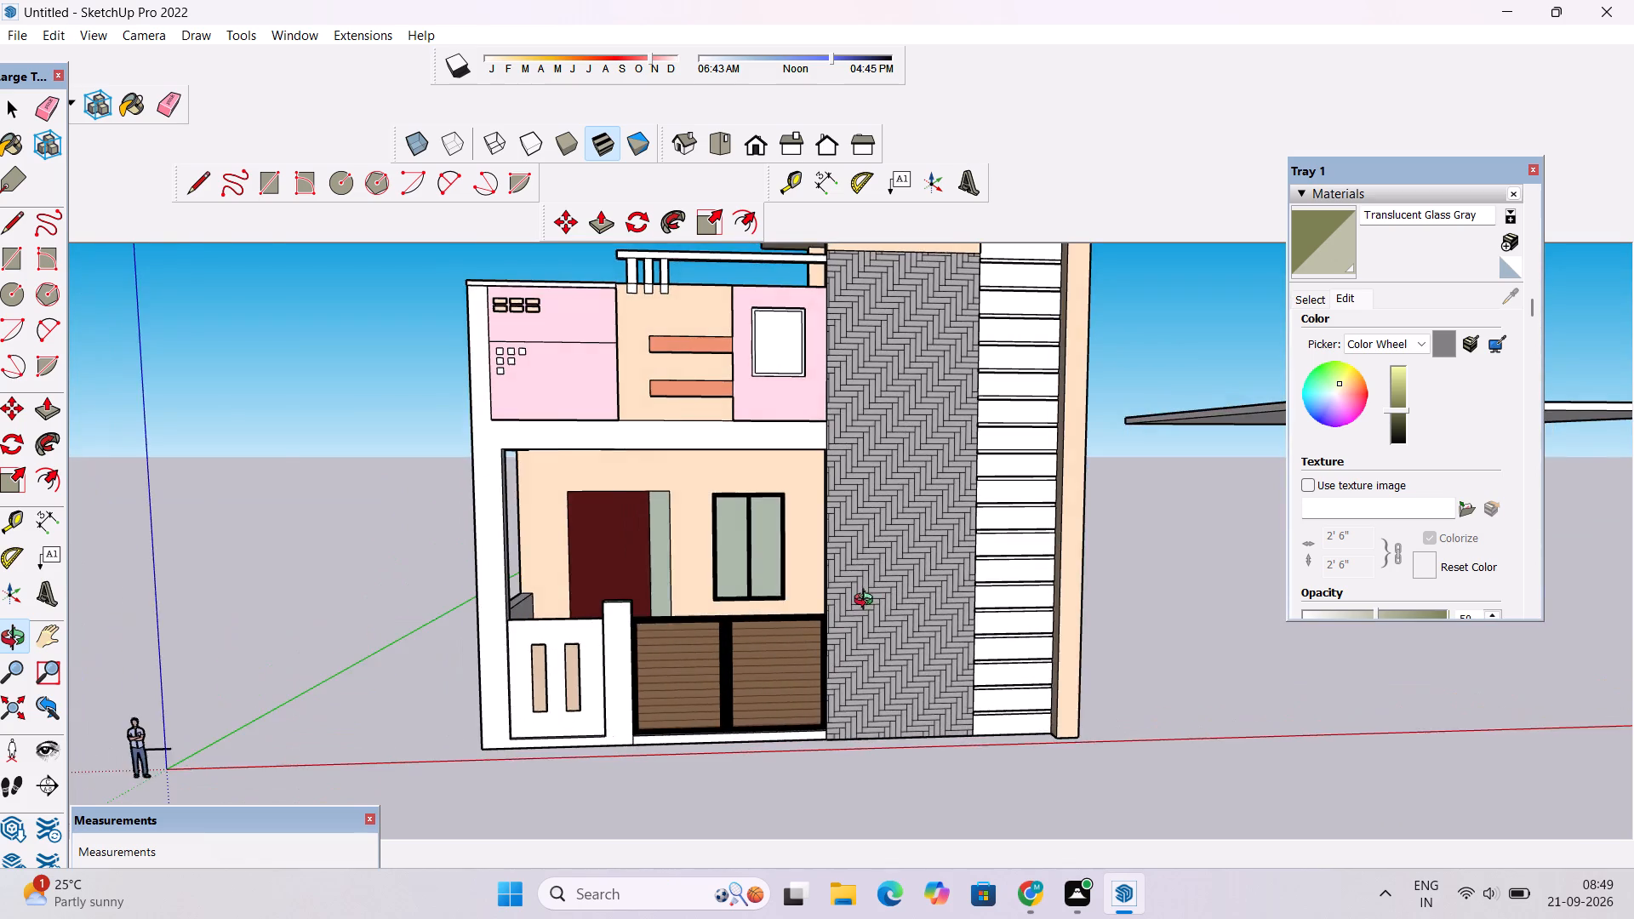
scroll(863, 602, "down", 2)
left_click_drag(855, 573, 749, 793)
scroll(689, 654, "up", 3)
left_click_drag(711, 671, 801, 702)
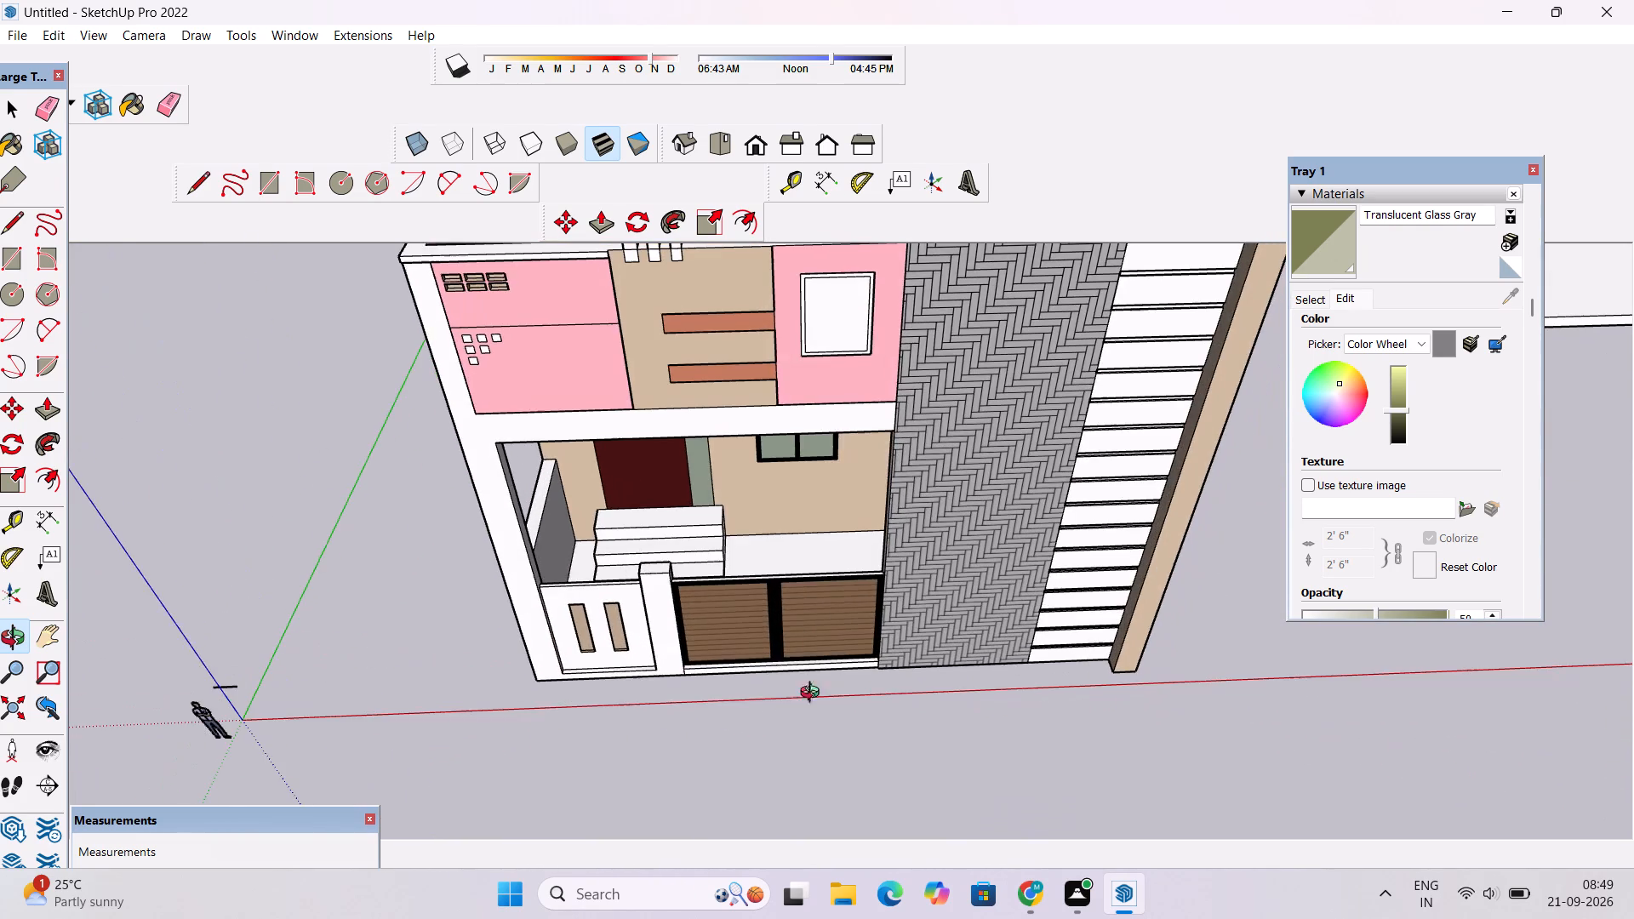
left_click_drag(768, 596, 804, 691, "shift")
scroll(802, 669, "up", 4)
left_click_drag(809, 710, 820, 659)
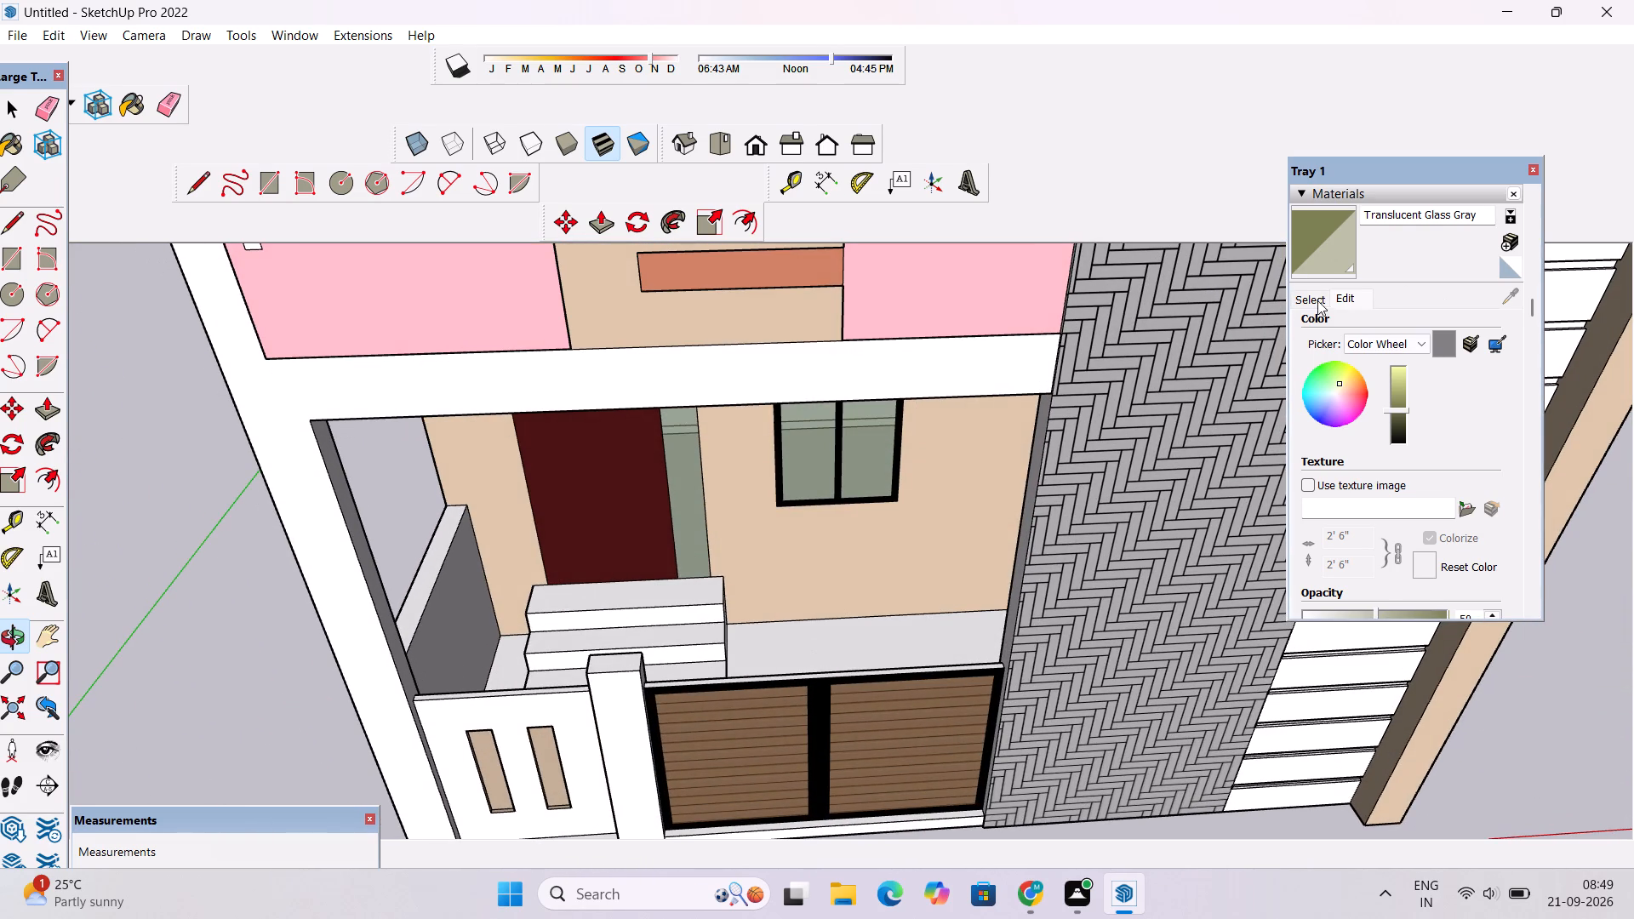
left_click(1316, 303)
left_click(1409, 328)
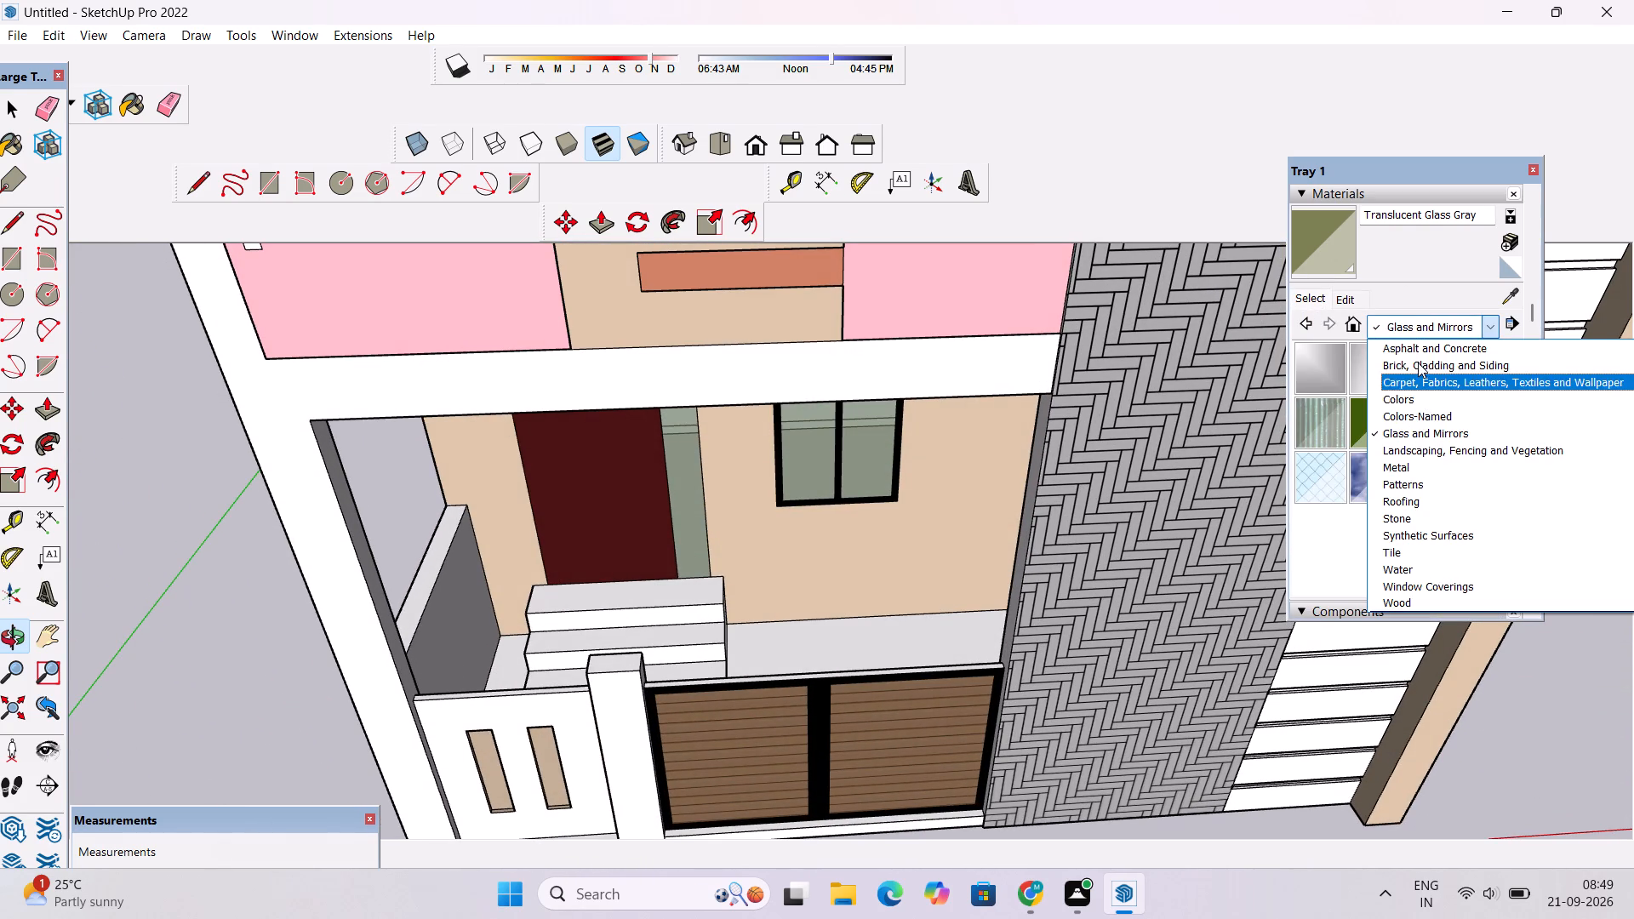
left_click(1418, 362)
scroll(1302, 465, "down", 2)
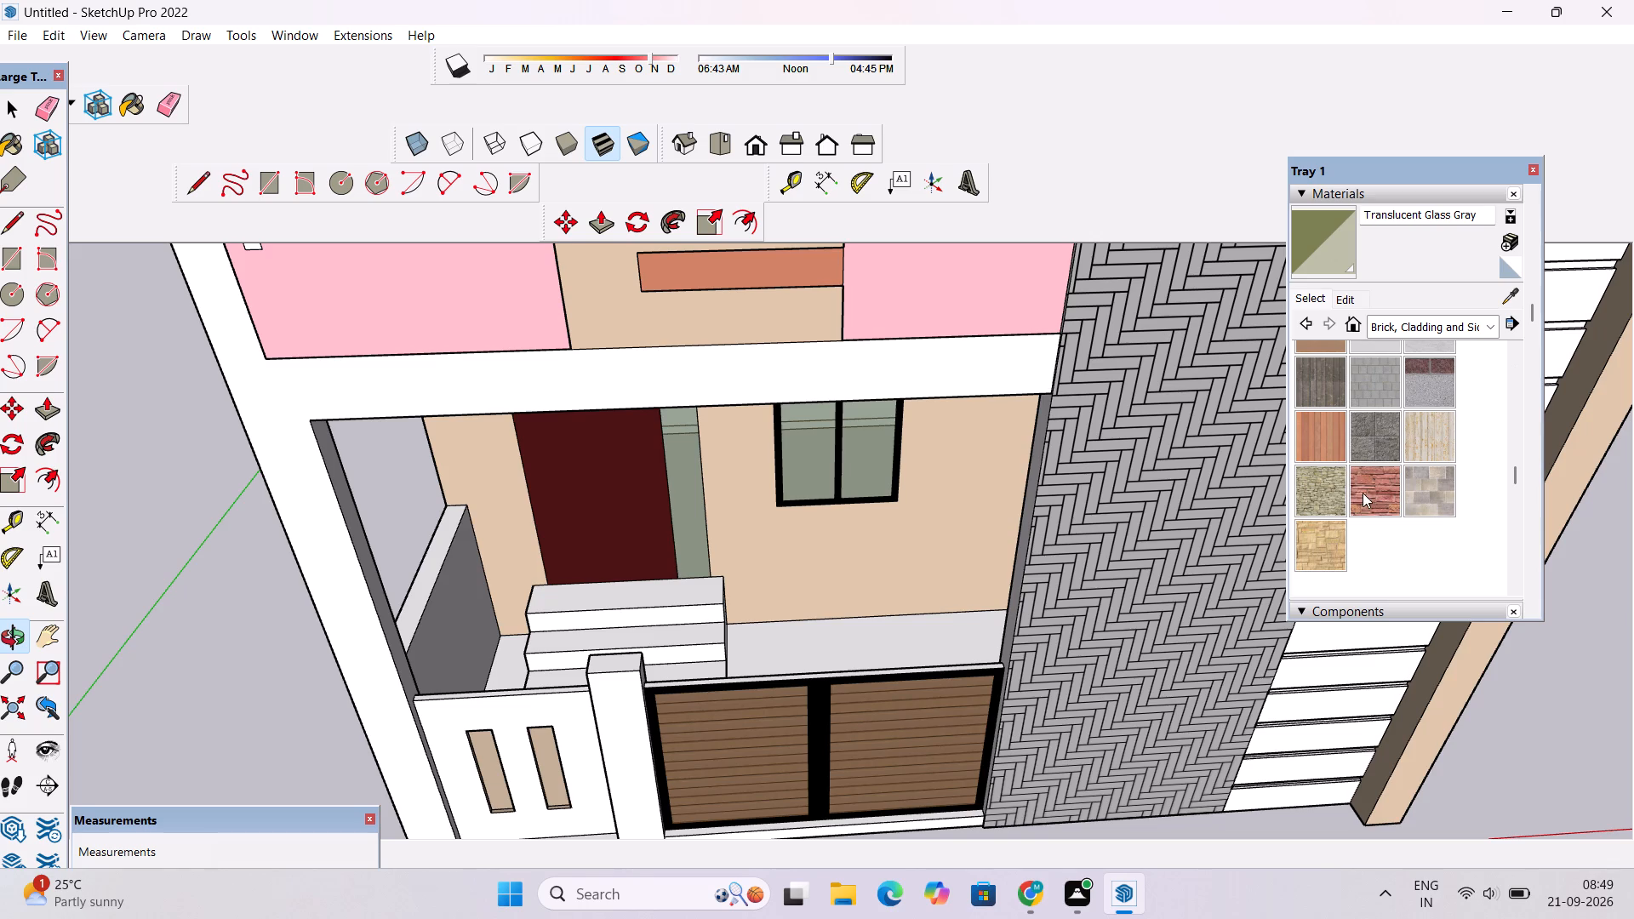
left_click(1363, 493)
scroll(509, 492, "down", 8)
scroll(497, 694, "up", 13)
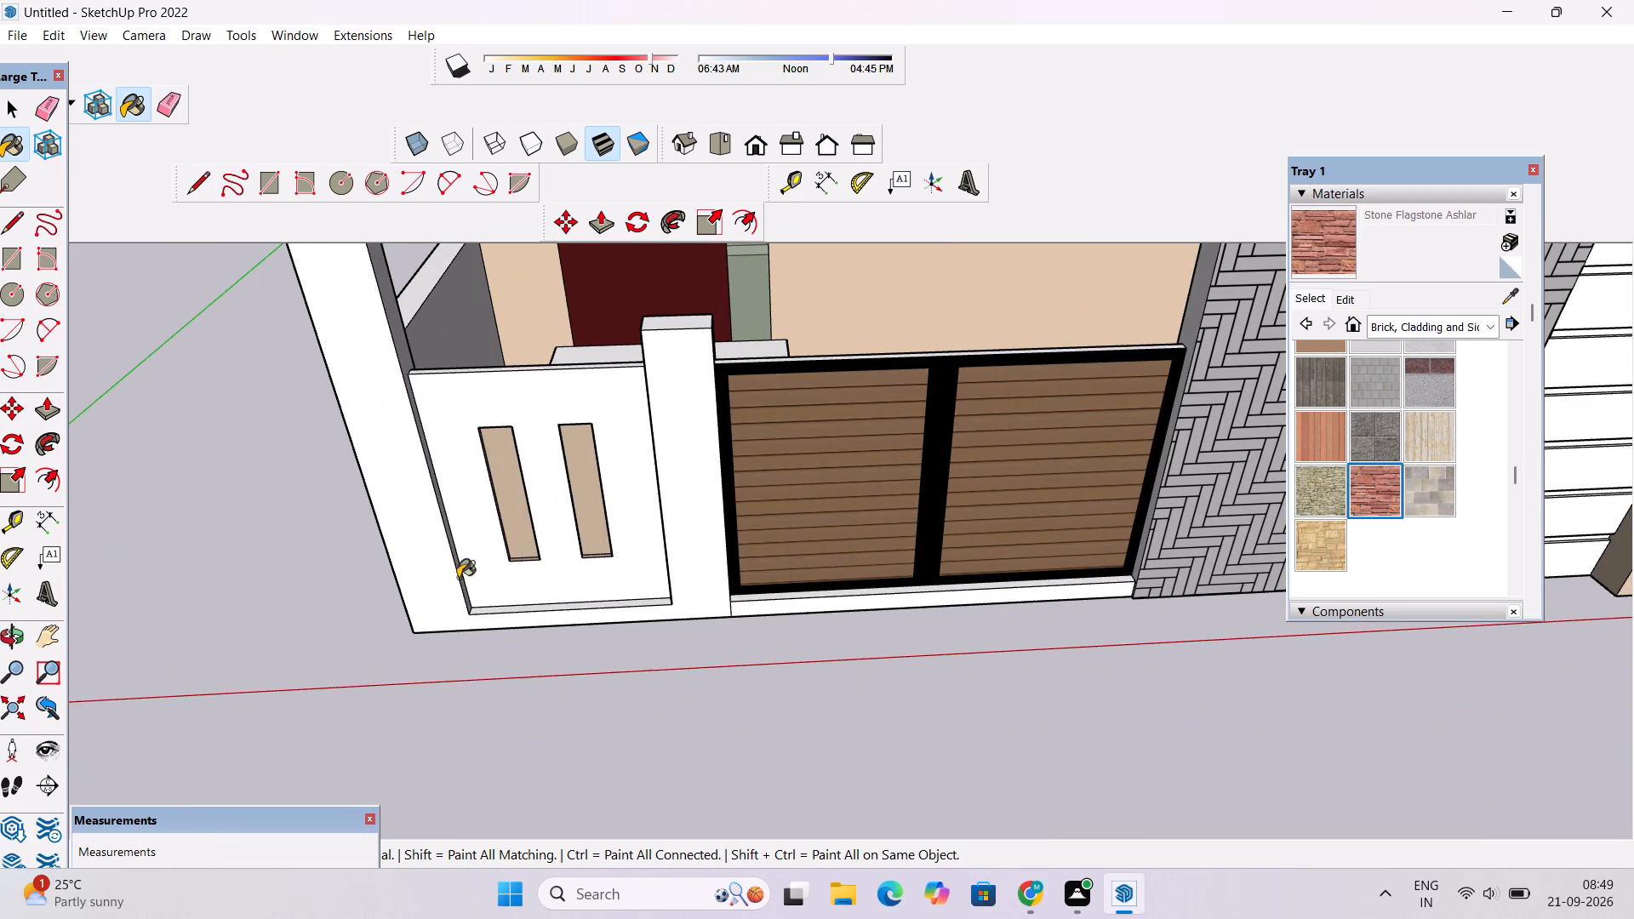
left_click(467, 512)
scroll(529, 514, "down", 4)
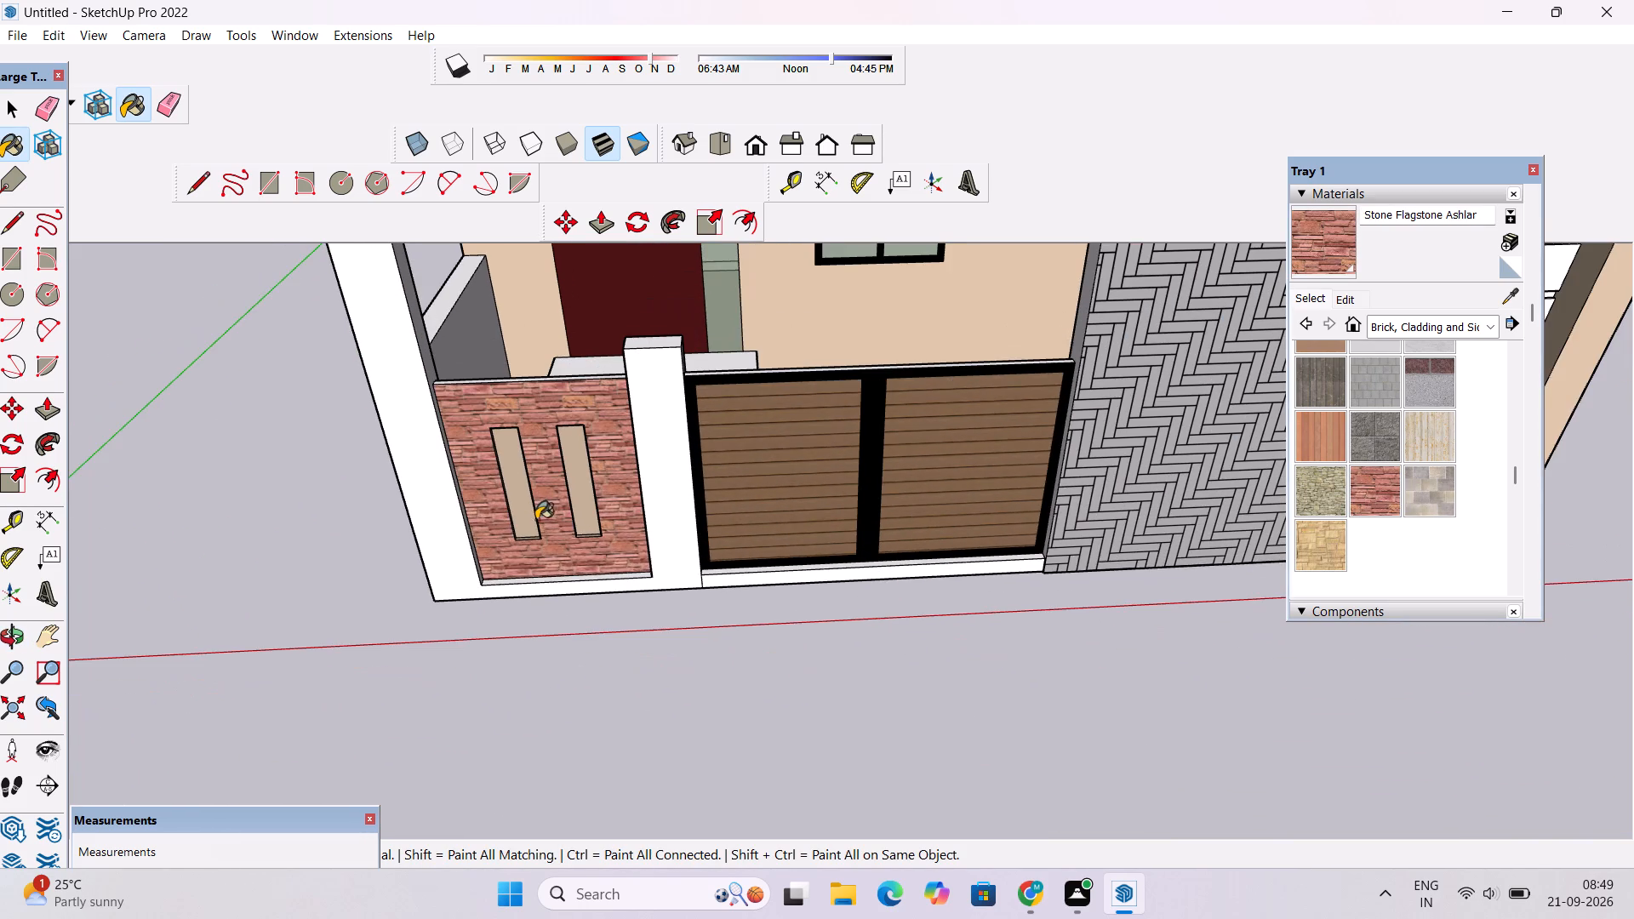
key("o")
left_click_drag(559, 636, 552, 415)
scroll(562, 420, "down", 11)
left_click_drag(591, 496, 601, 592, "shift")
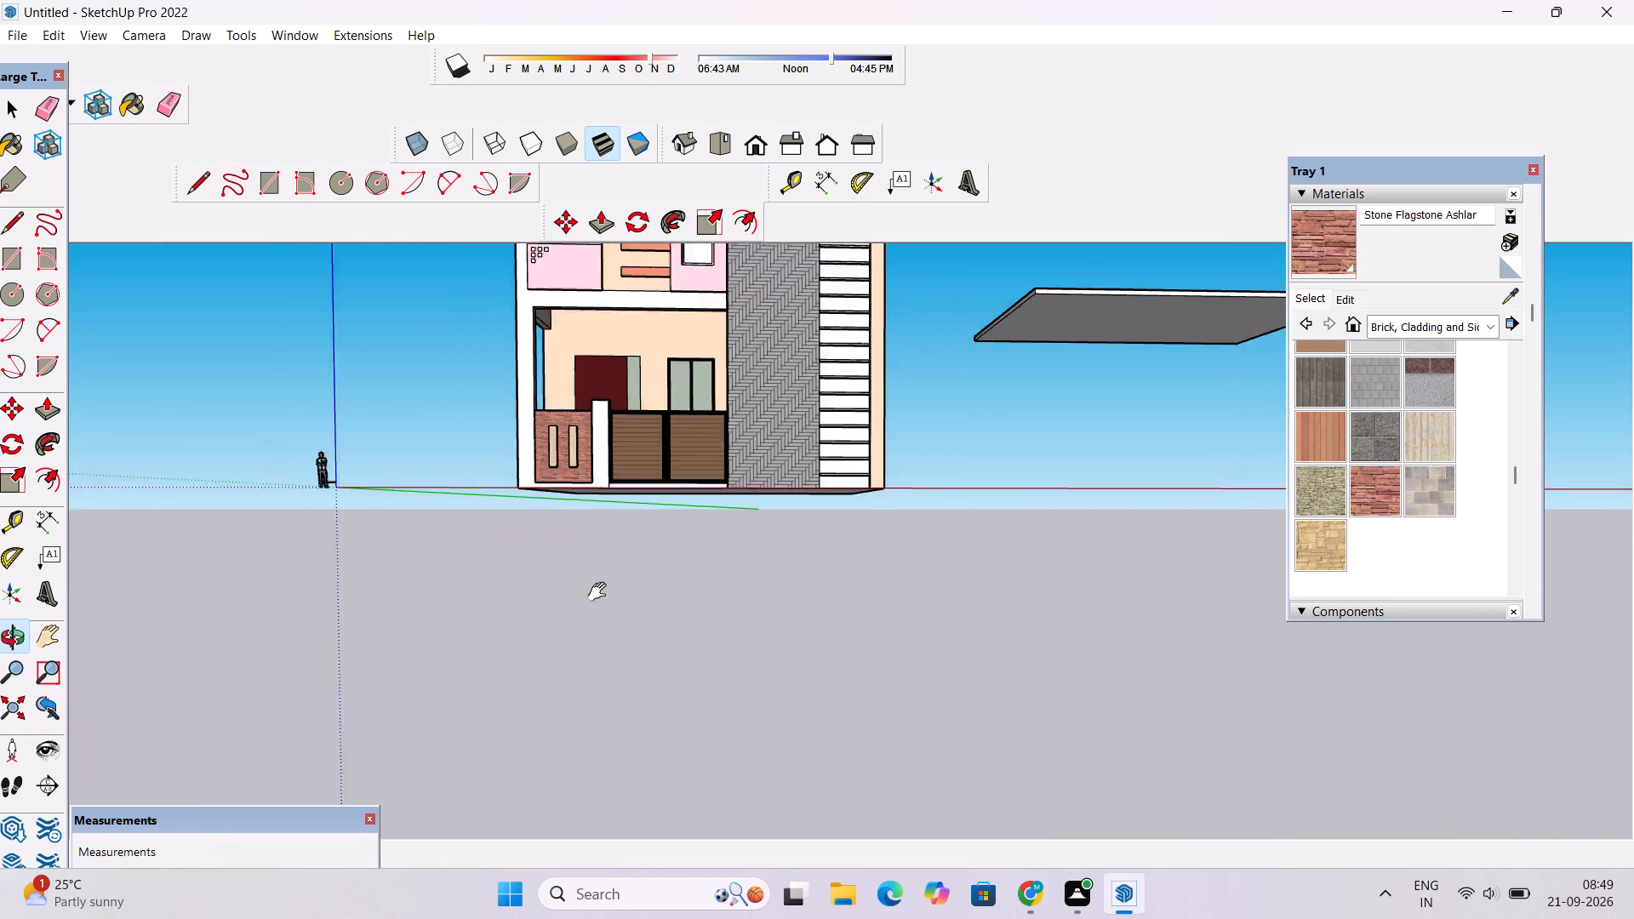
Paint the top five white panels of the slatted column beside the herringbone wall with Stone Flagstone Ashlar.
left_click_drag(601, 592, 608, 694, "shift")
scroll(720, 495, "up", 1)
scroll(1056, 482, "up", 7)
left_click_drag(883, 480, 876, 539)
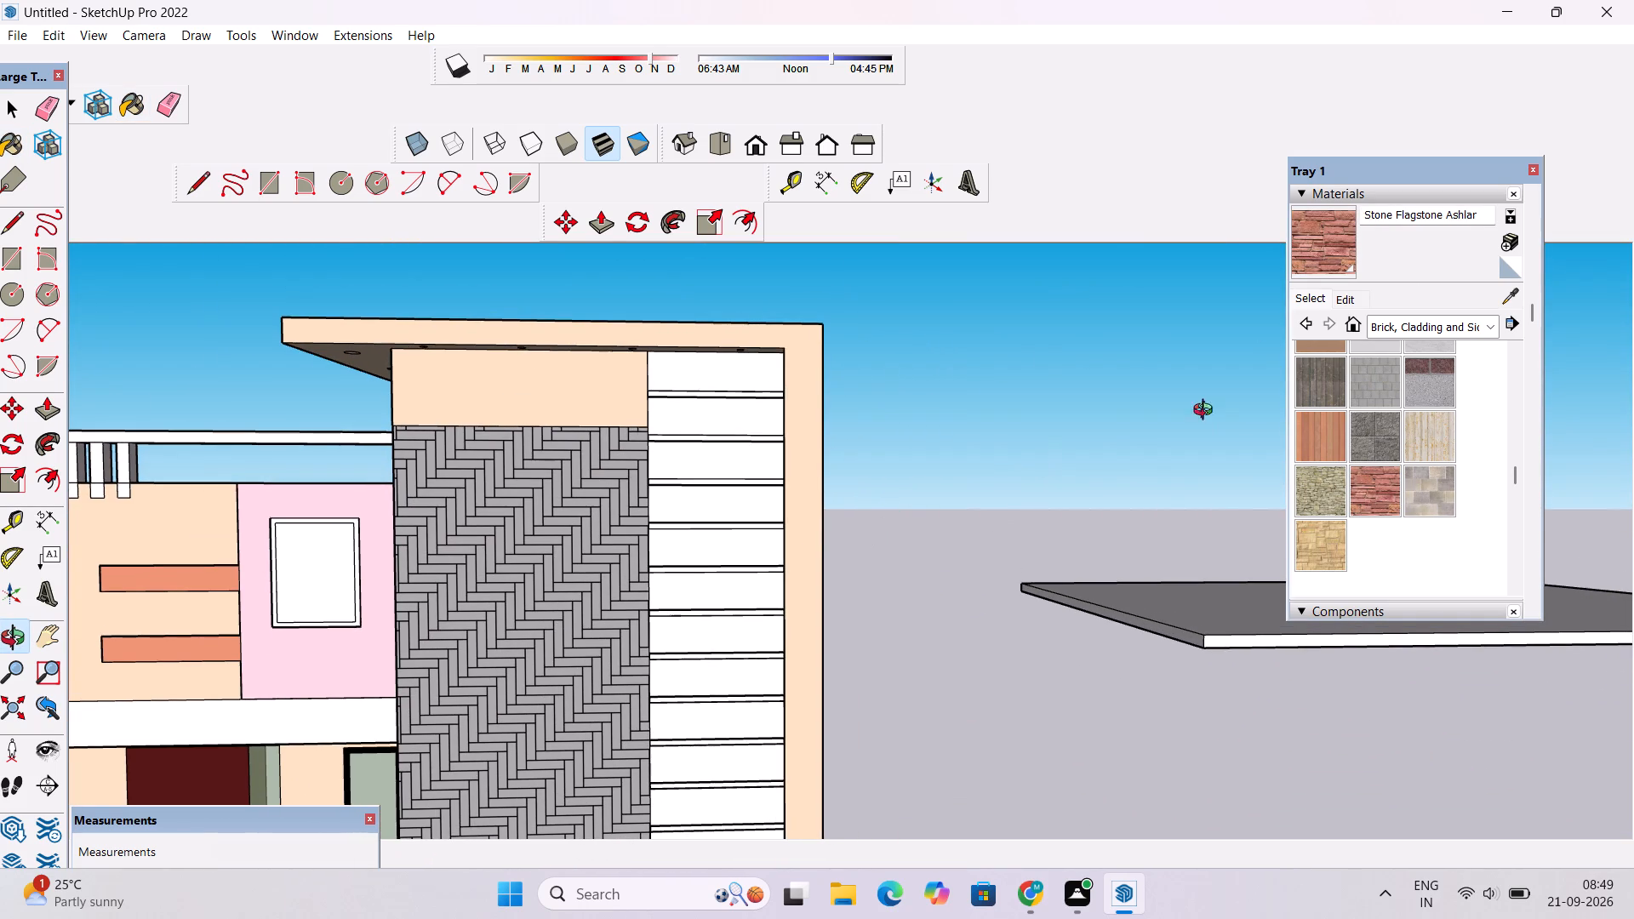
left_click(1320, 254)
scroll(714, 370, "up", 5)
left_click(714, 370)
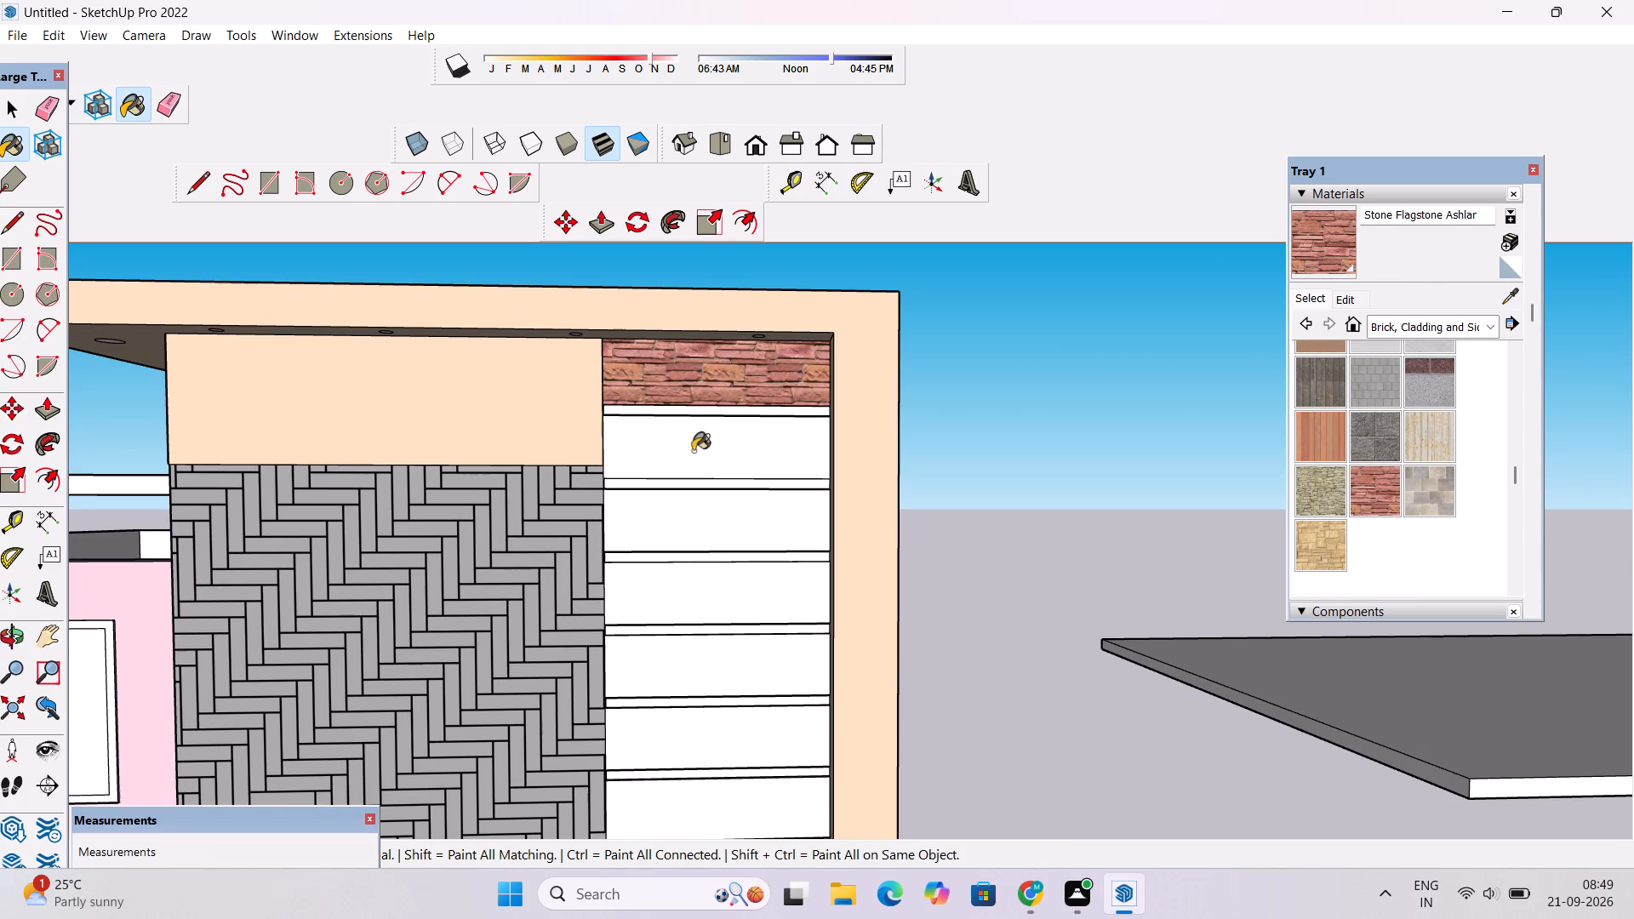
left_click(693, 451)
left_click(697, 517)
scroll(688, 420, "down", 6)
scroll(712, 536, "up", 3)
left_click(714, 516)
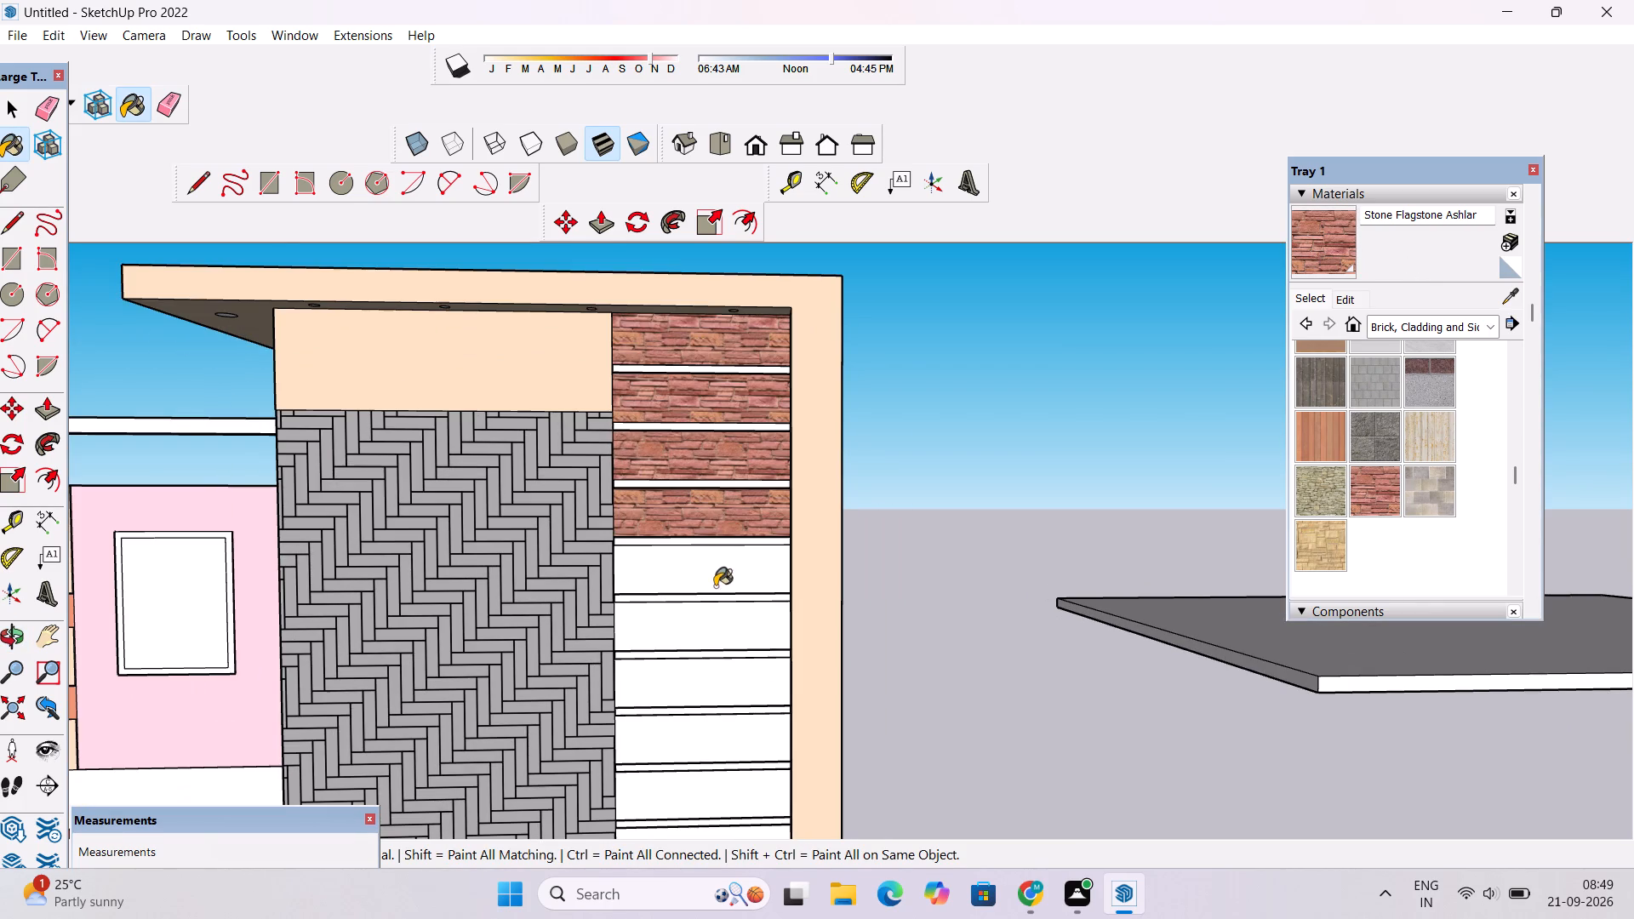
left_click(715, 586)
Paint the next seven panels down the slatted column, through its middle section, with Stone Flagstone Ashlar.
scroll(709, 523, "down", 4)
scroll(707, 669, "up", 5)
left_click(695, 545)
left_click(699, 601)
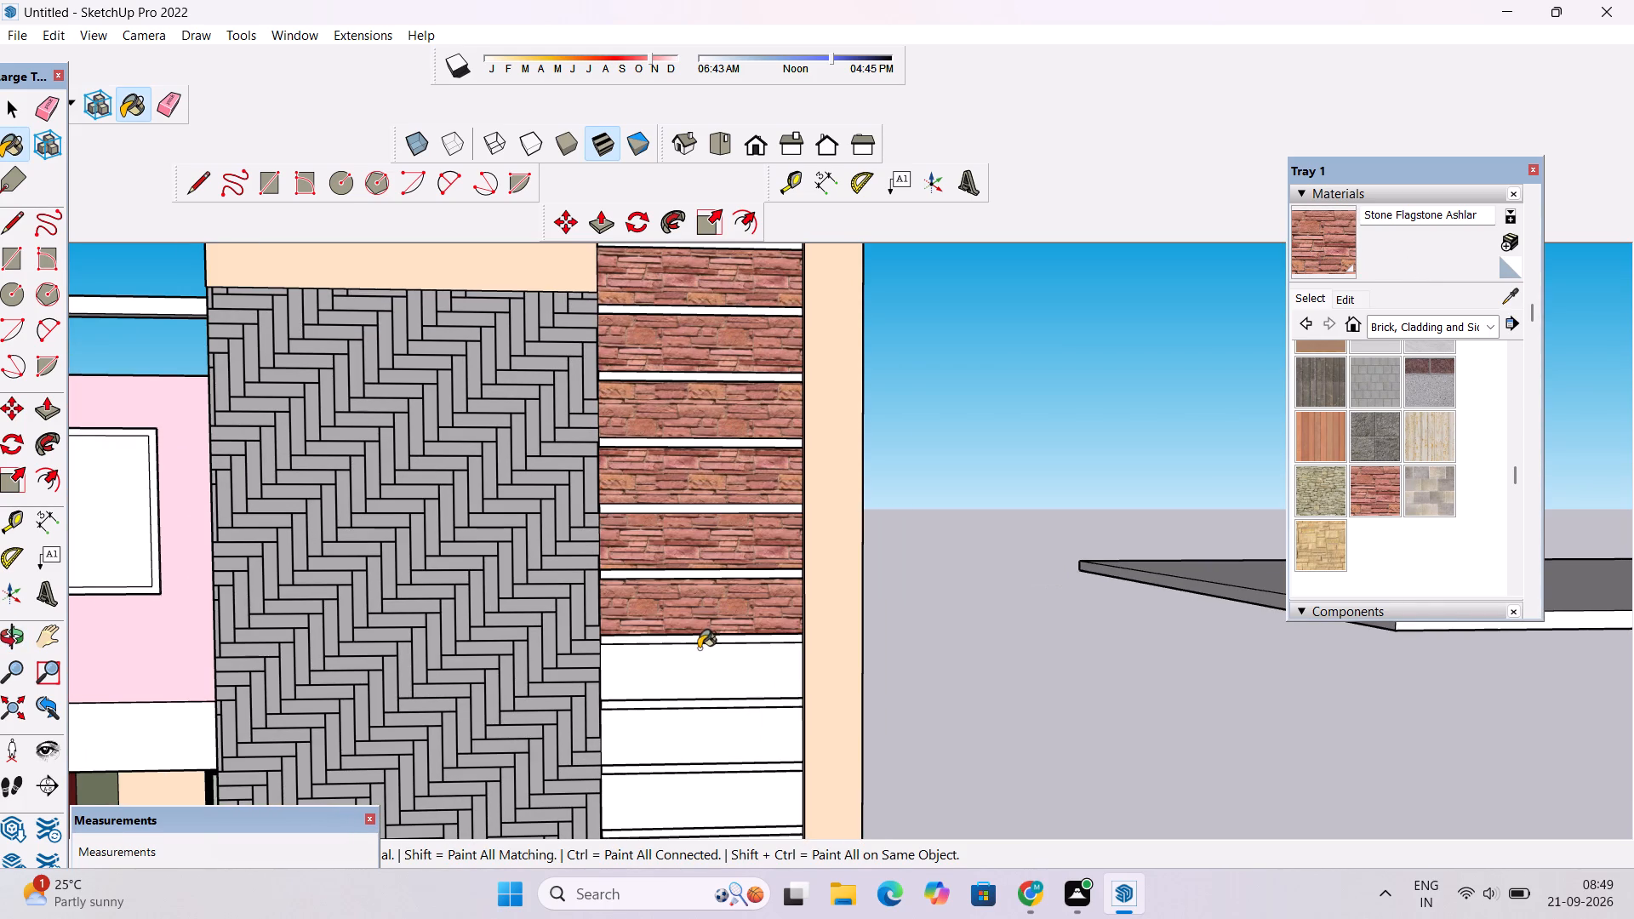
left_click(699, 663)
scroll(668, 537, "down", 6)
scroll(697, 752, "up", 5)
left_click(687, 594)
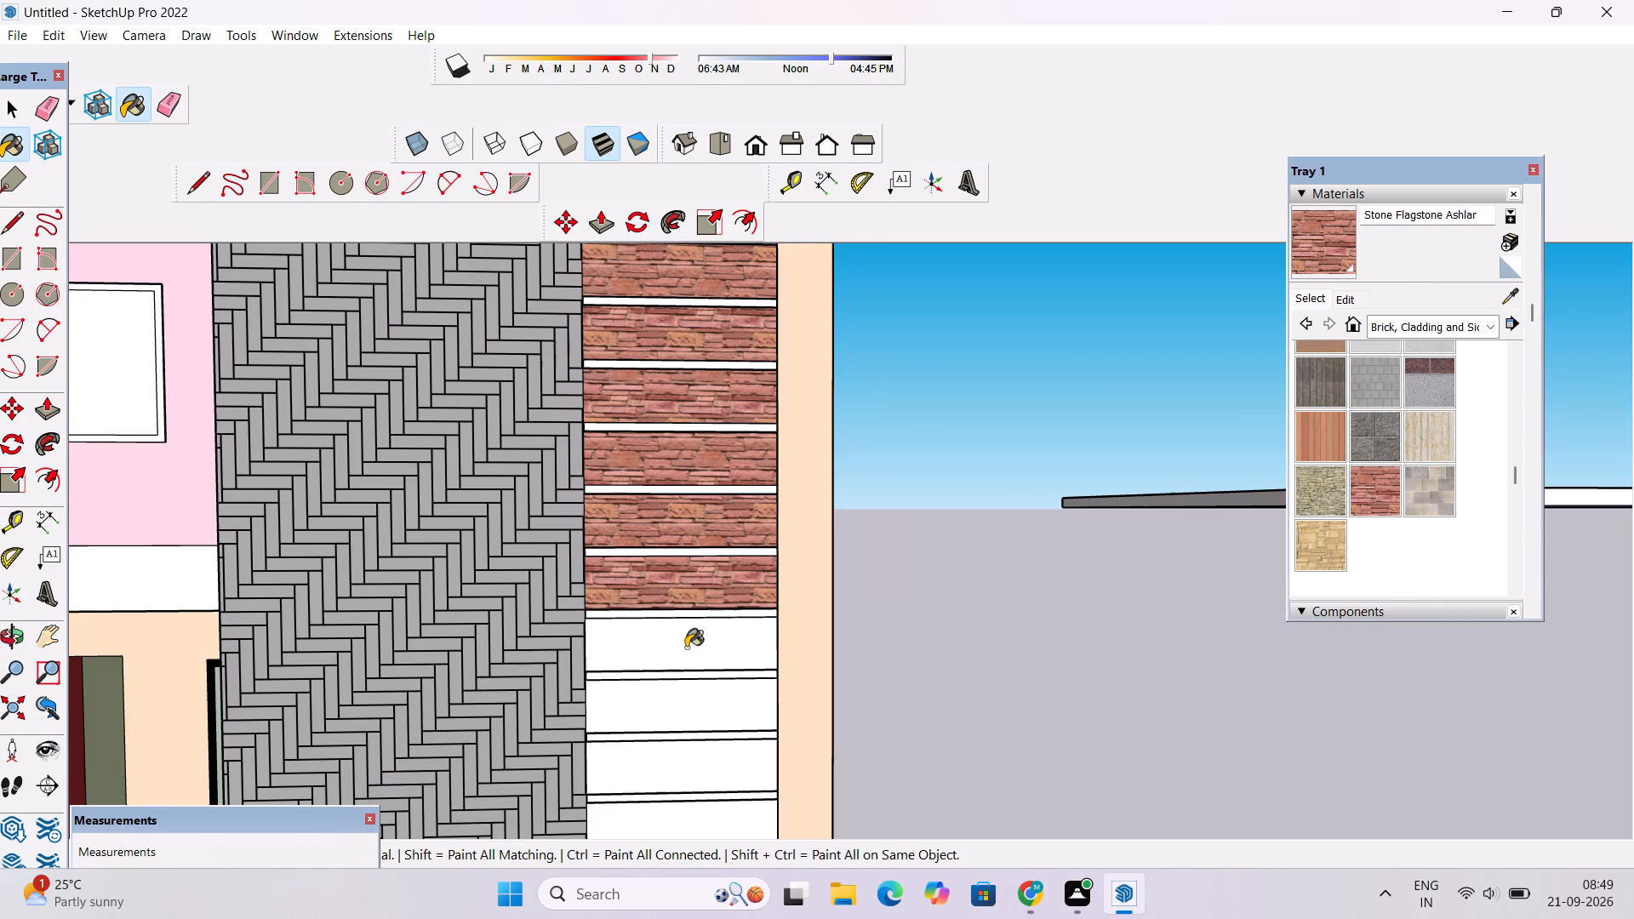
left_click(686, 648)
scroll(653, 528, "down", 5)
scroll(681, 725, "up", 5)
left_click(677, 586)
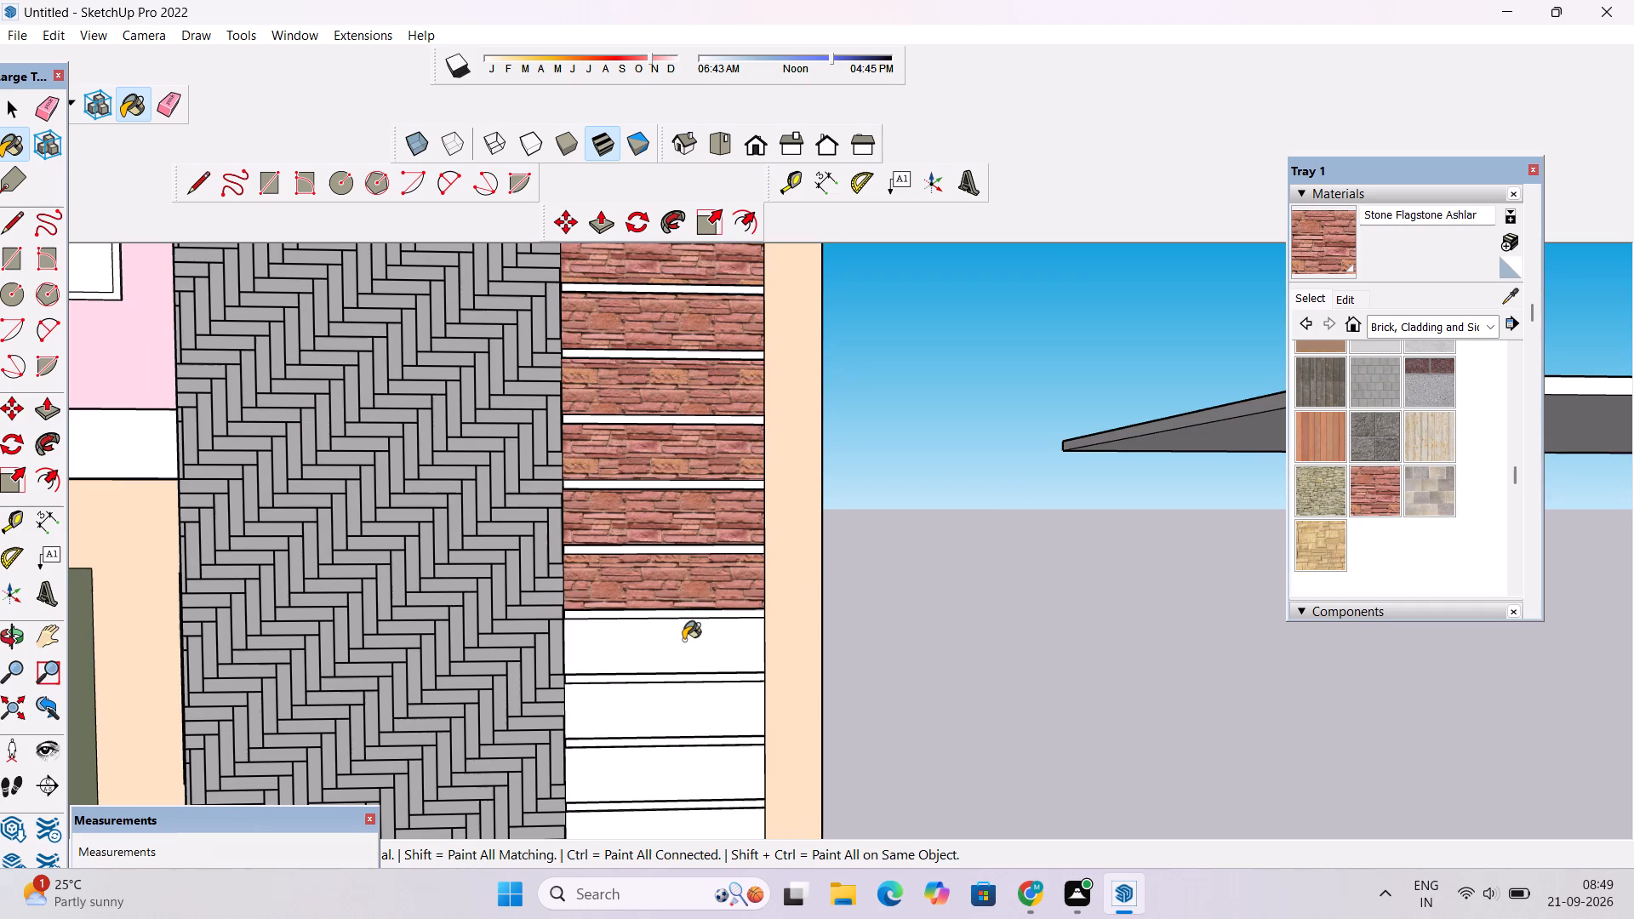
left_click(683, 640)
Paint the remaining eight lower panels of the slatted column, down to ground level, with Stone Flagstone Ashlar.
scroll(619, 507, "down", 6)
scroll(678, 796, "up", 4)
left_click(666, 547)
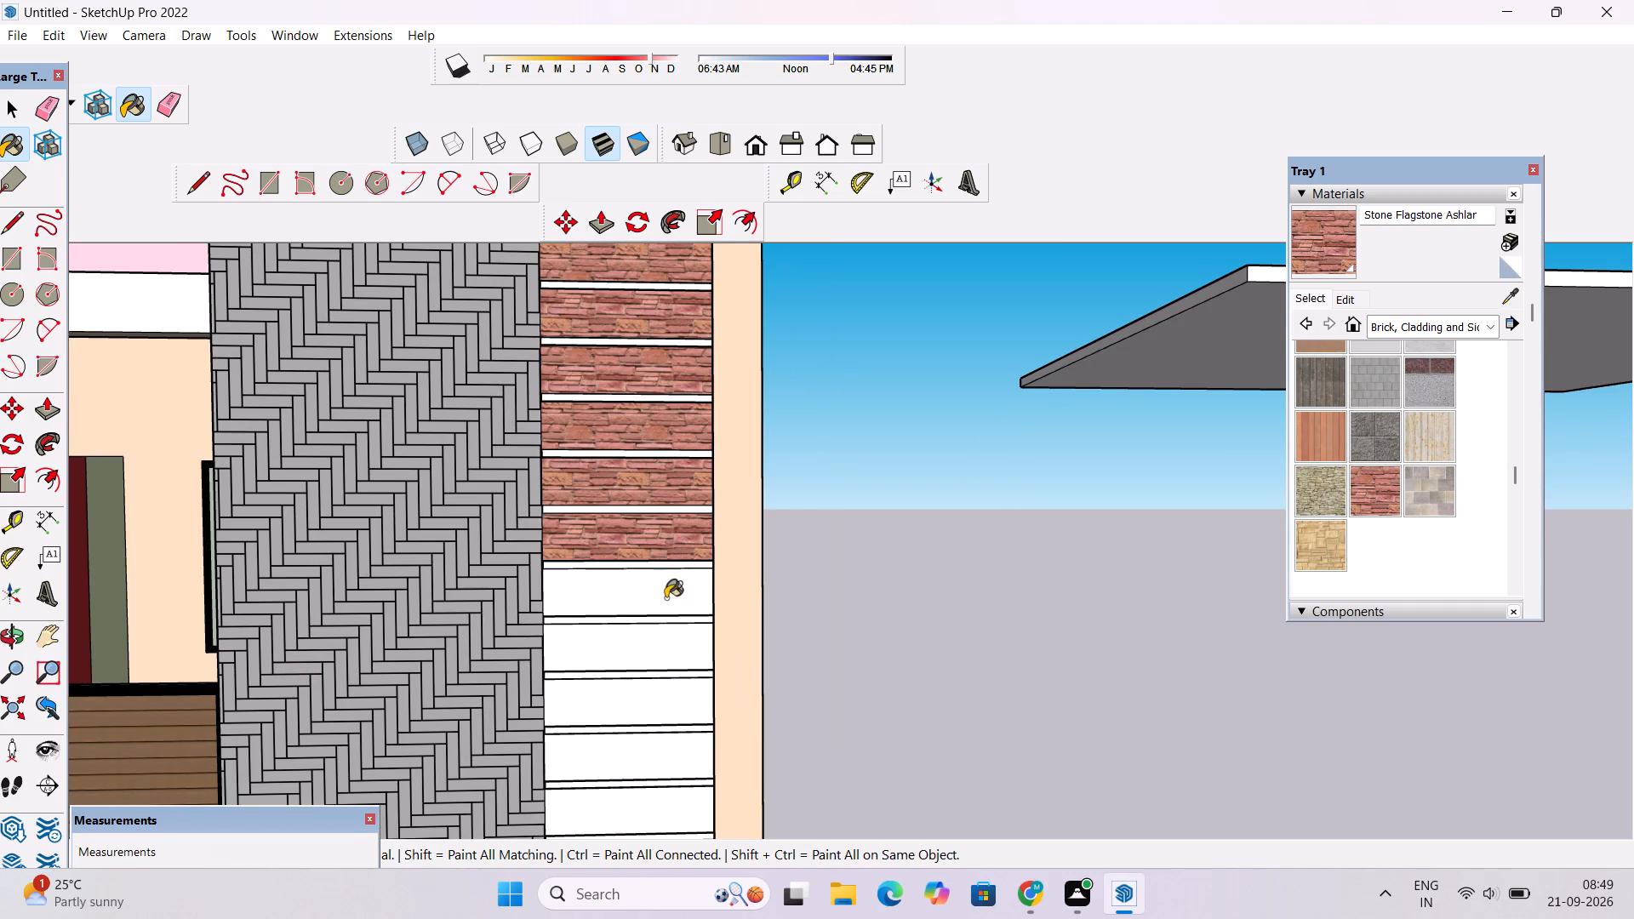
left_click(666, 599)
left_click(639, 652)
left_click(643, 704)
scroll(583, 563, "down", 4)
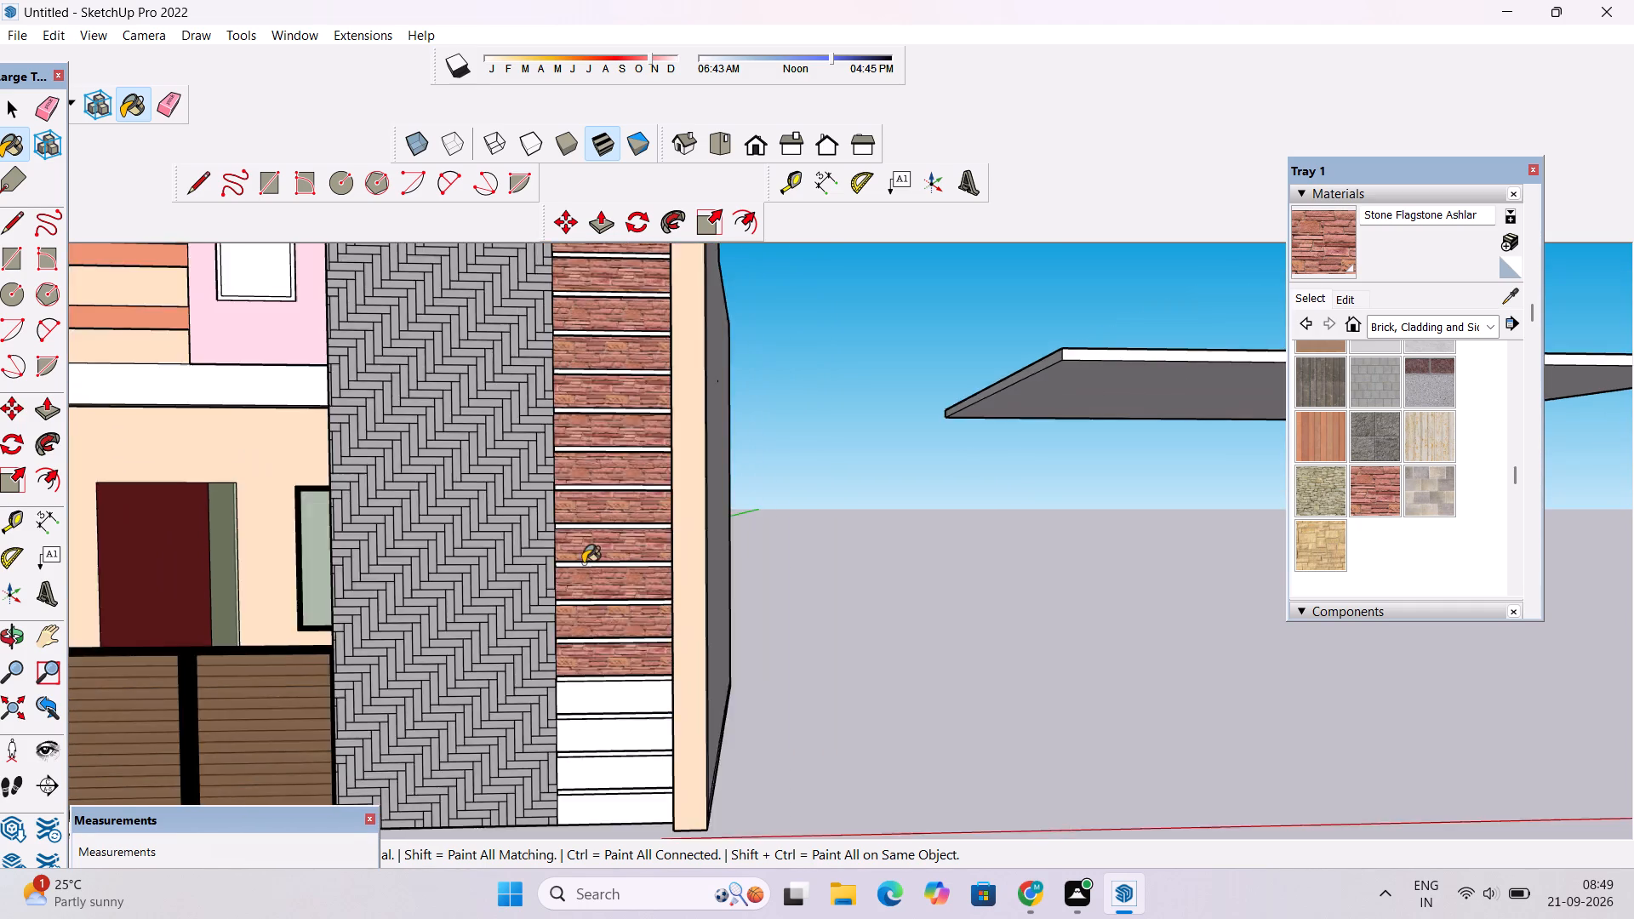
scroll(583, 563, "down", 5)
scroll(603, 768, "up", 9)
left_click(612, 674)
left_click(612, 622)
left_click(612, 575)
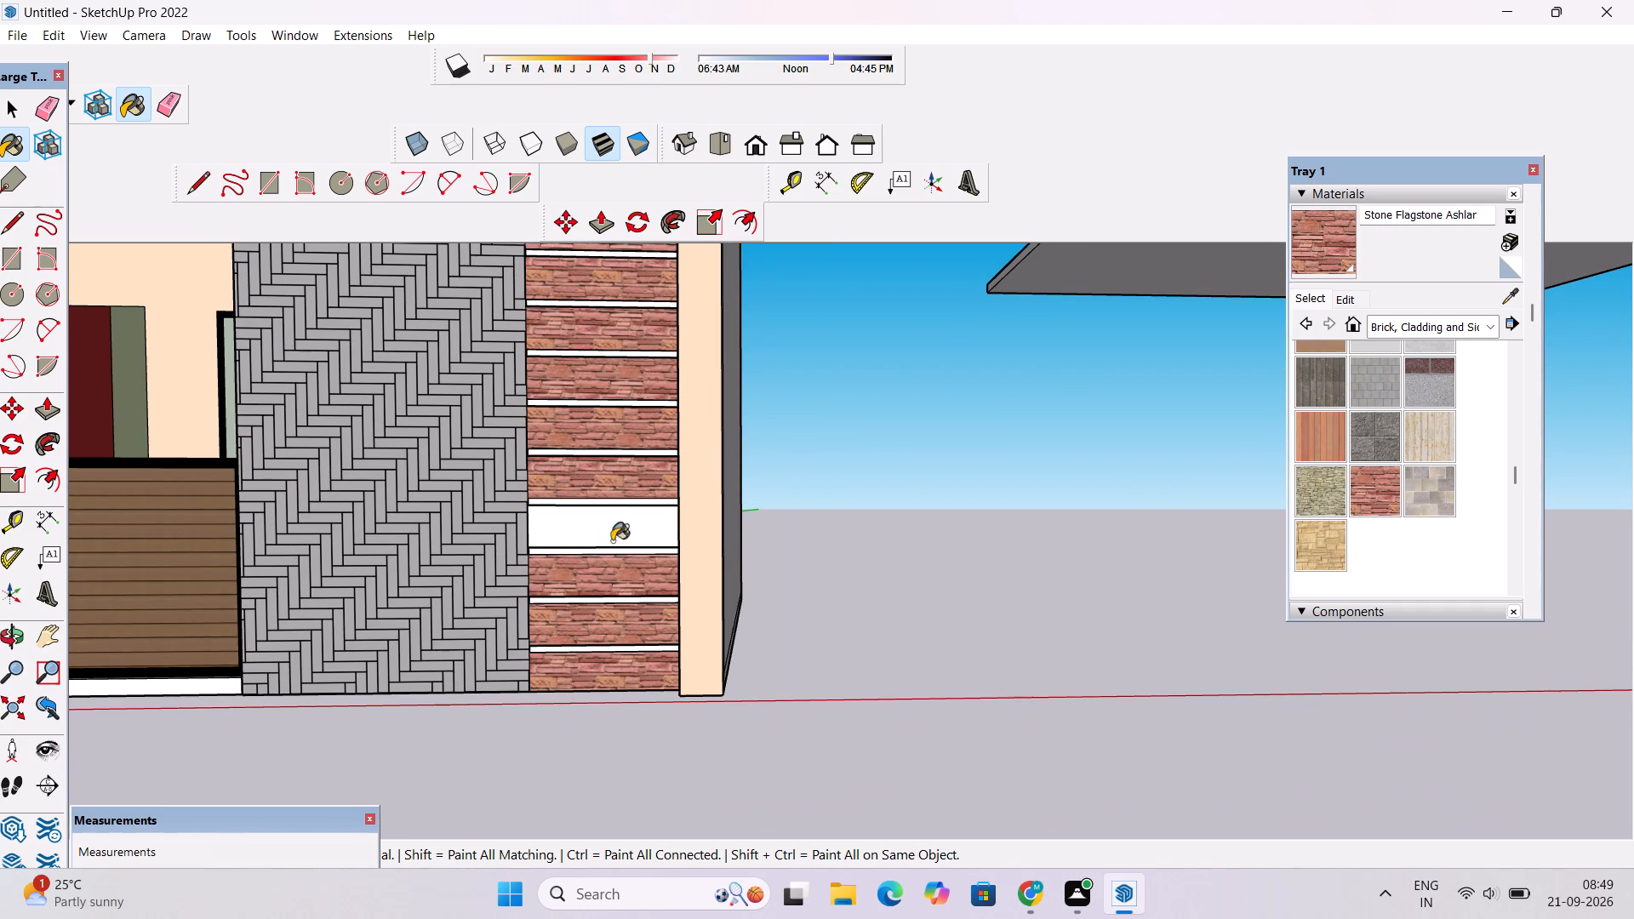
left_click(614, 512)
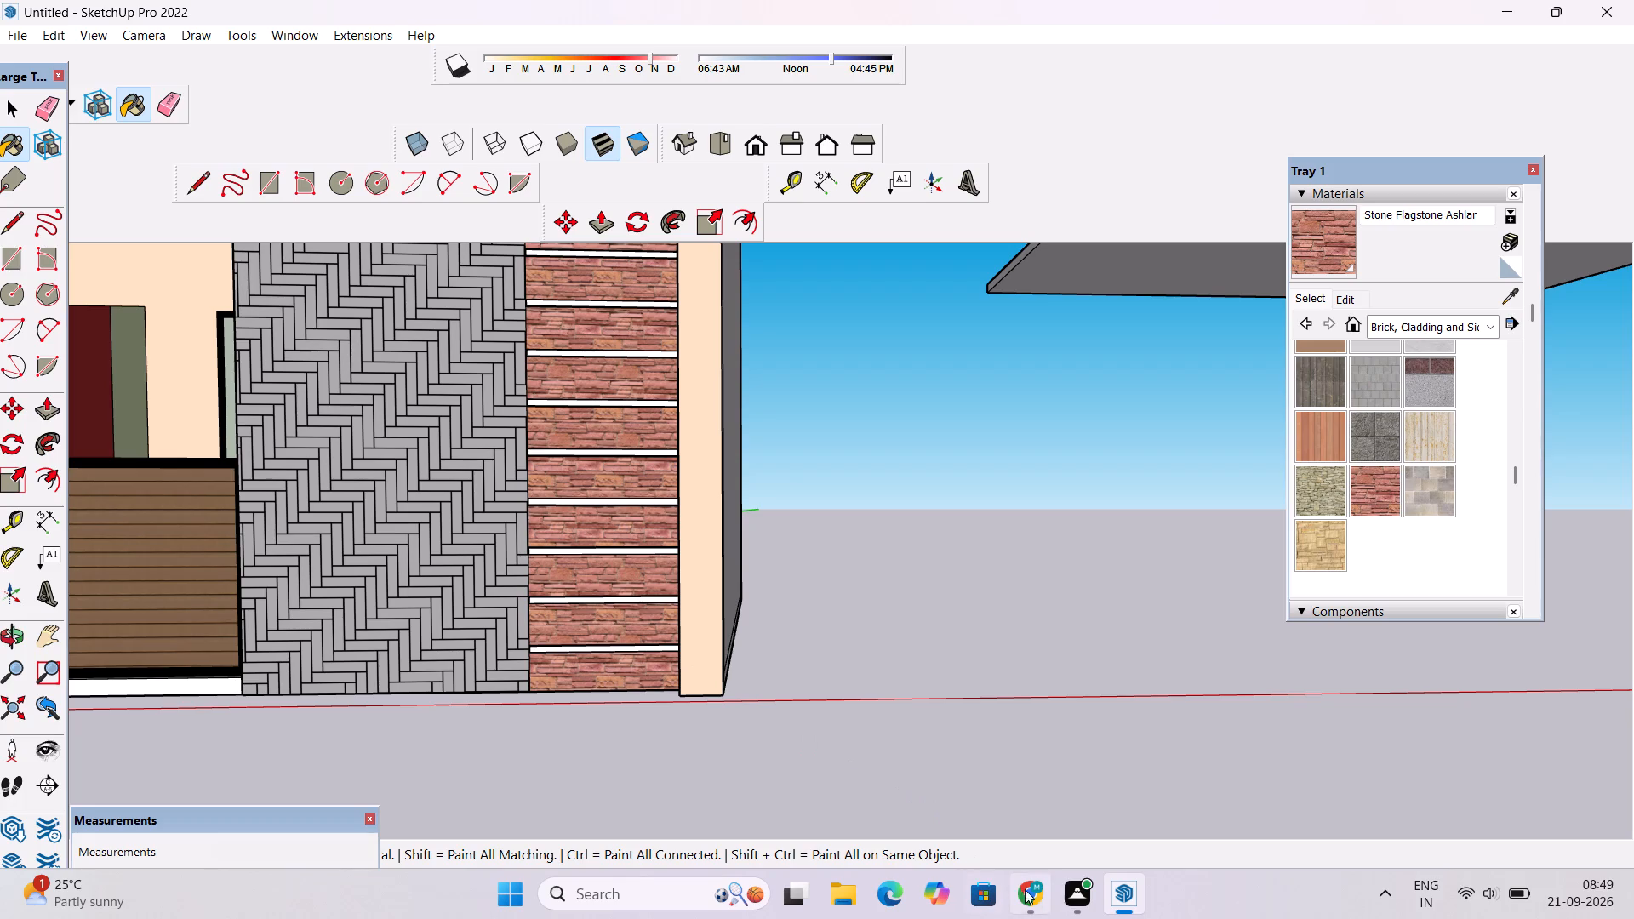
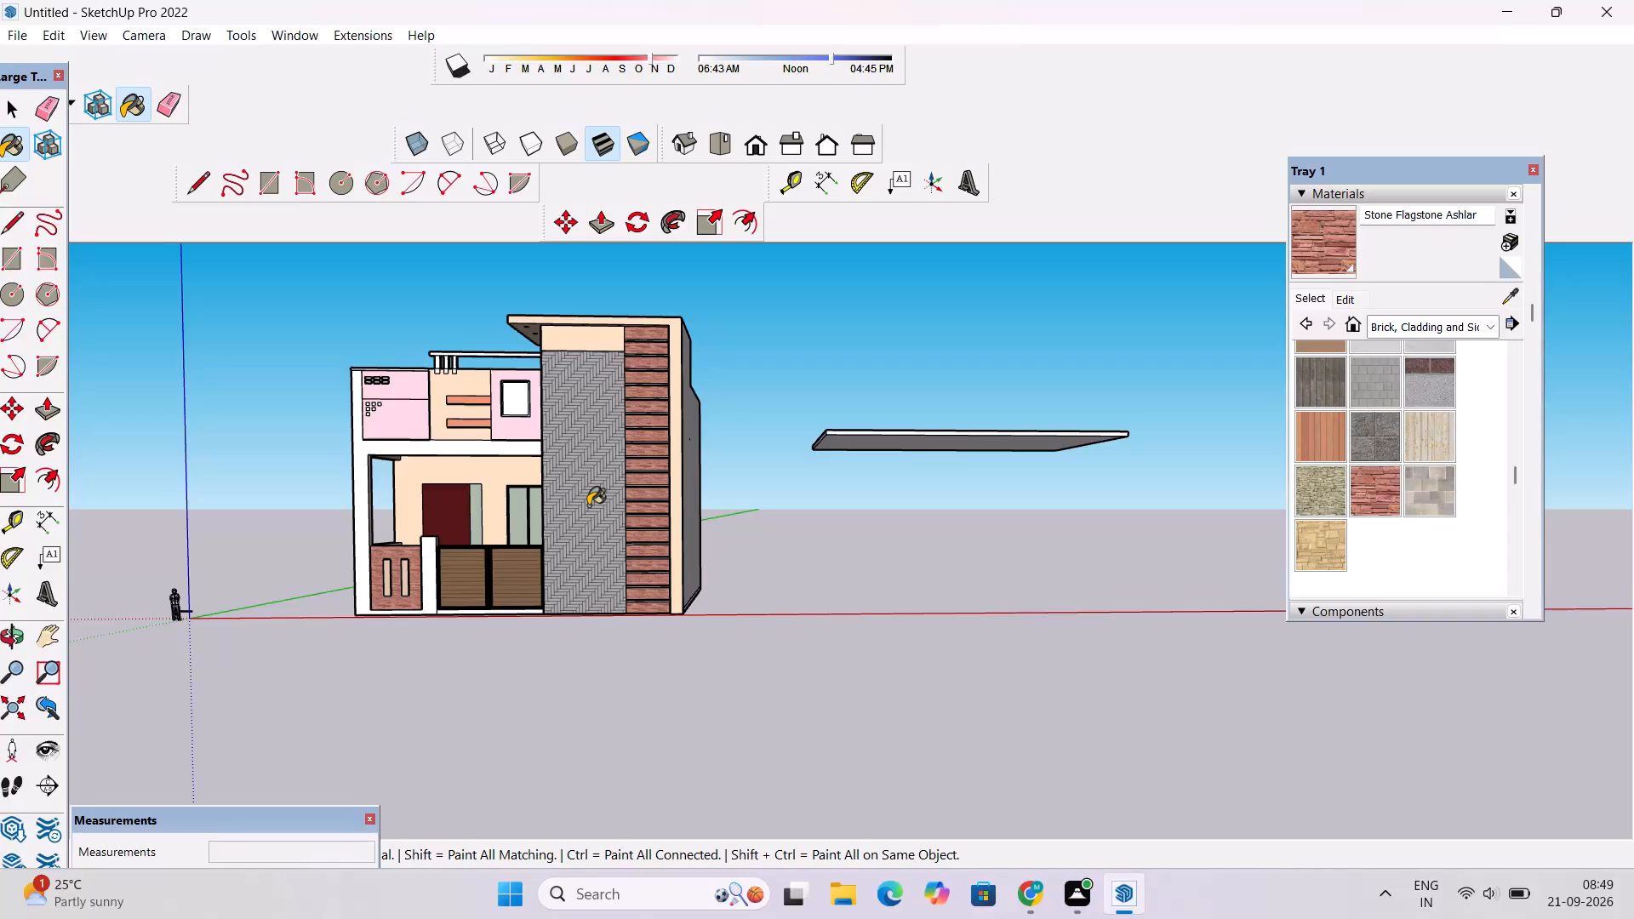
Draw a horizontal line about 2' 11" long from the recessed boundary wall panel's bottom outer corner to the white pillar's outer edge.
key("o")
scroll(585, 507, "down", 4)
left_click_drag(552, 522, 766, 596, "shift")
scroll(771, 590, "up", 3)
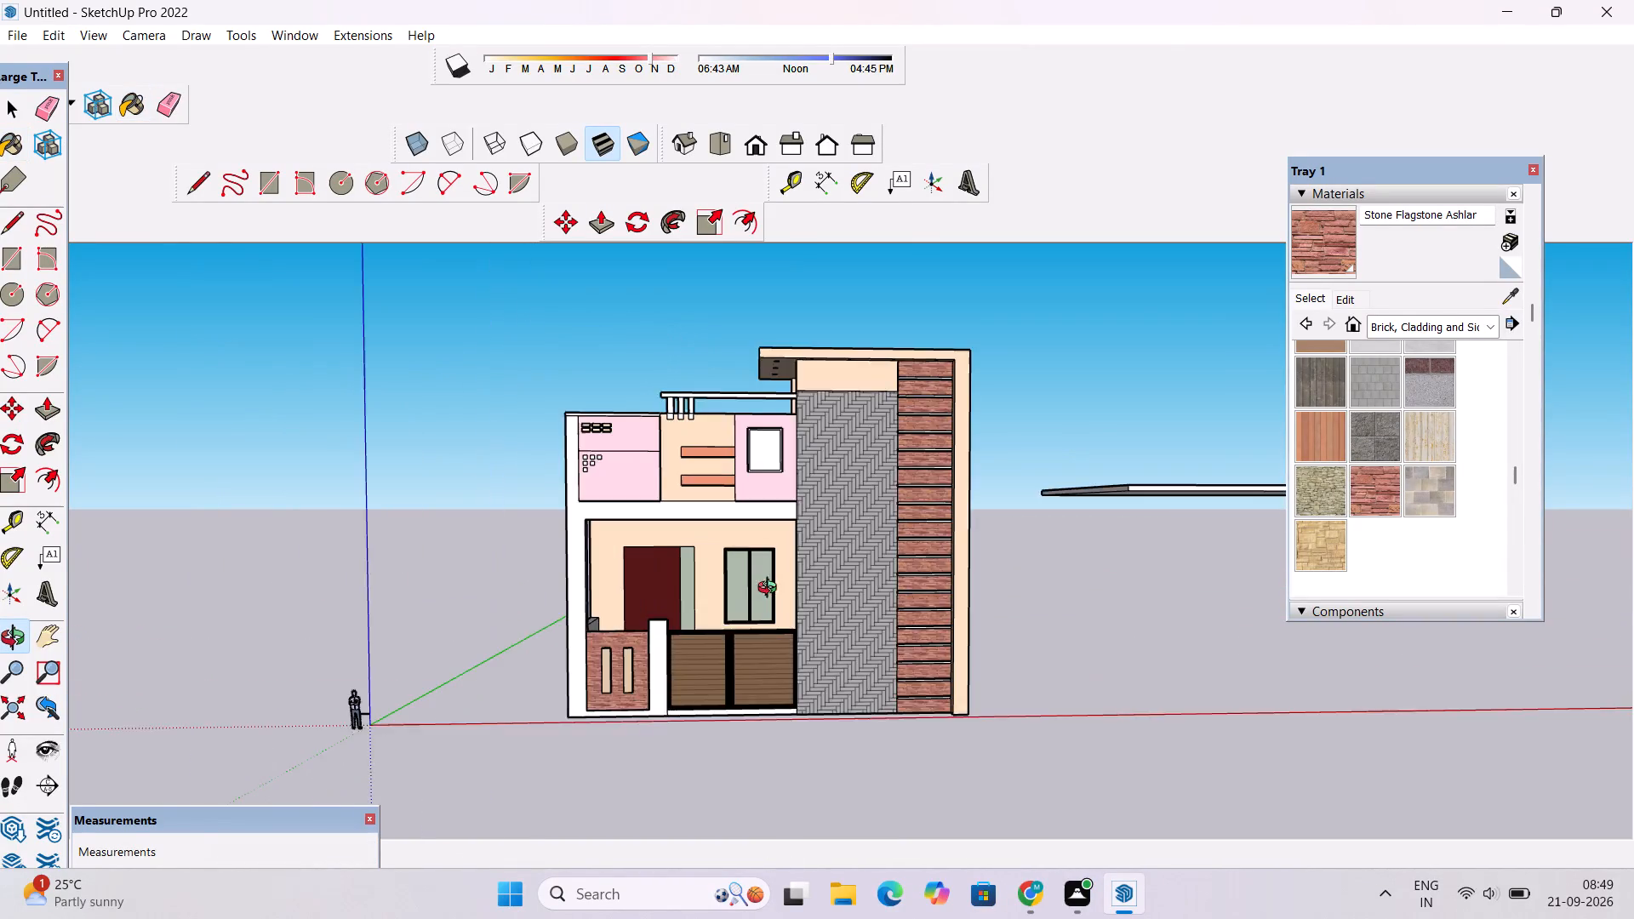
scroll(771, 590, "up", 6)
left_click_drag(706, 676, 706, 753)
left_click_drag(705, 793, 677, 595)
scroll(677, 579, "down", 3)
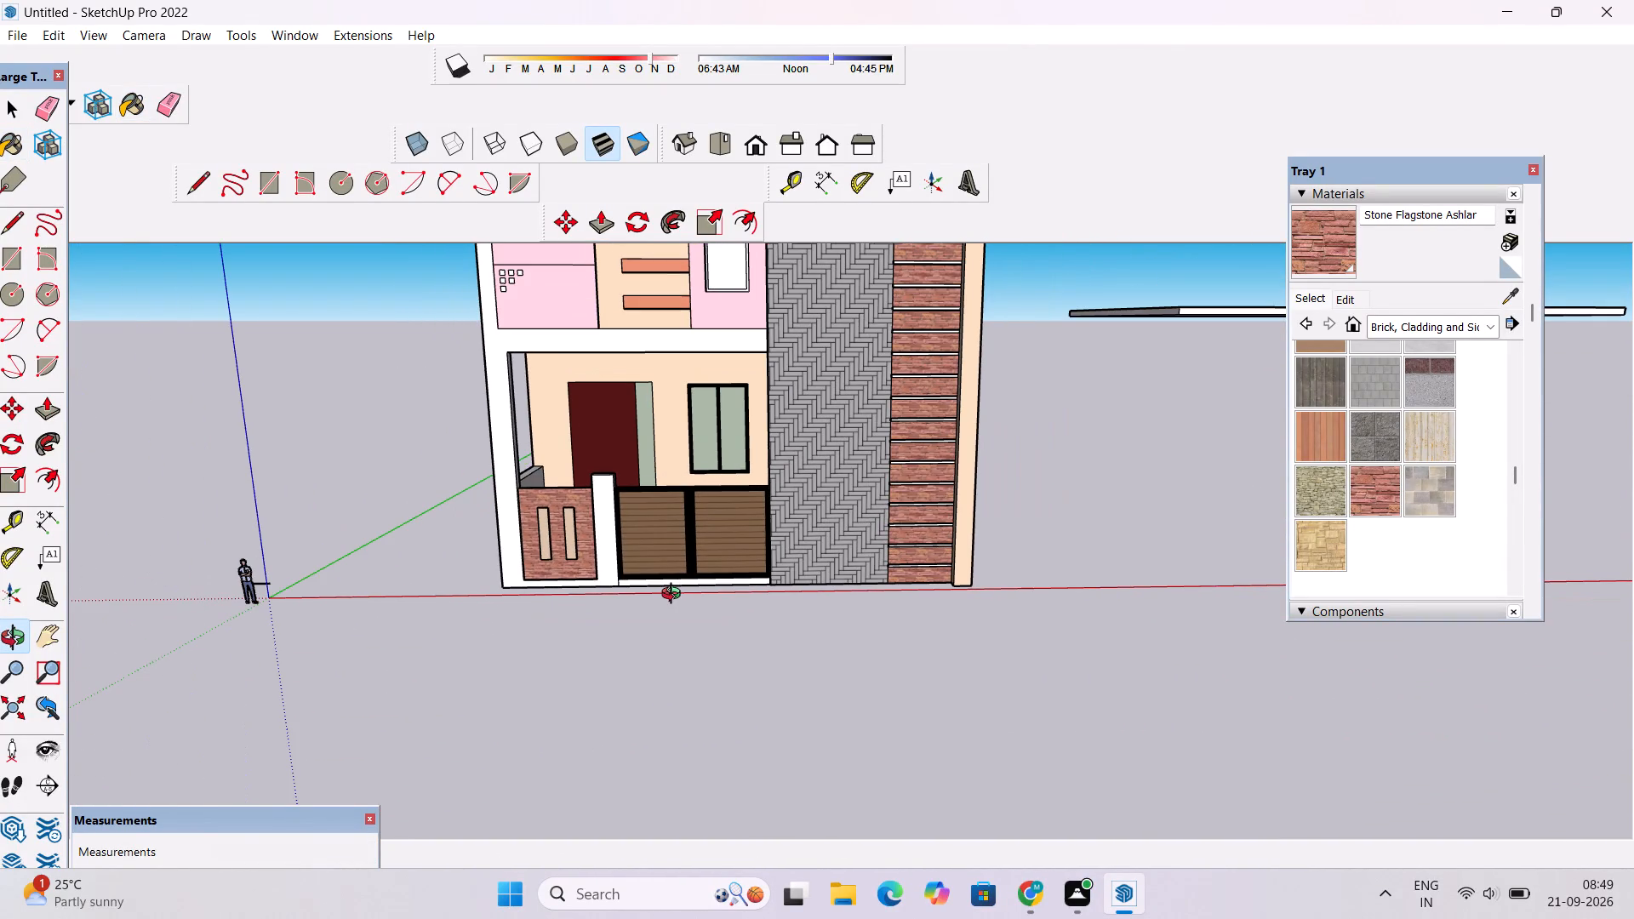
scroll(510, 618, "up", 5)
left_click_drag(540, 594, 561, 694, "shift")
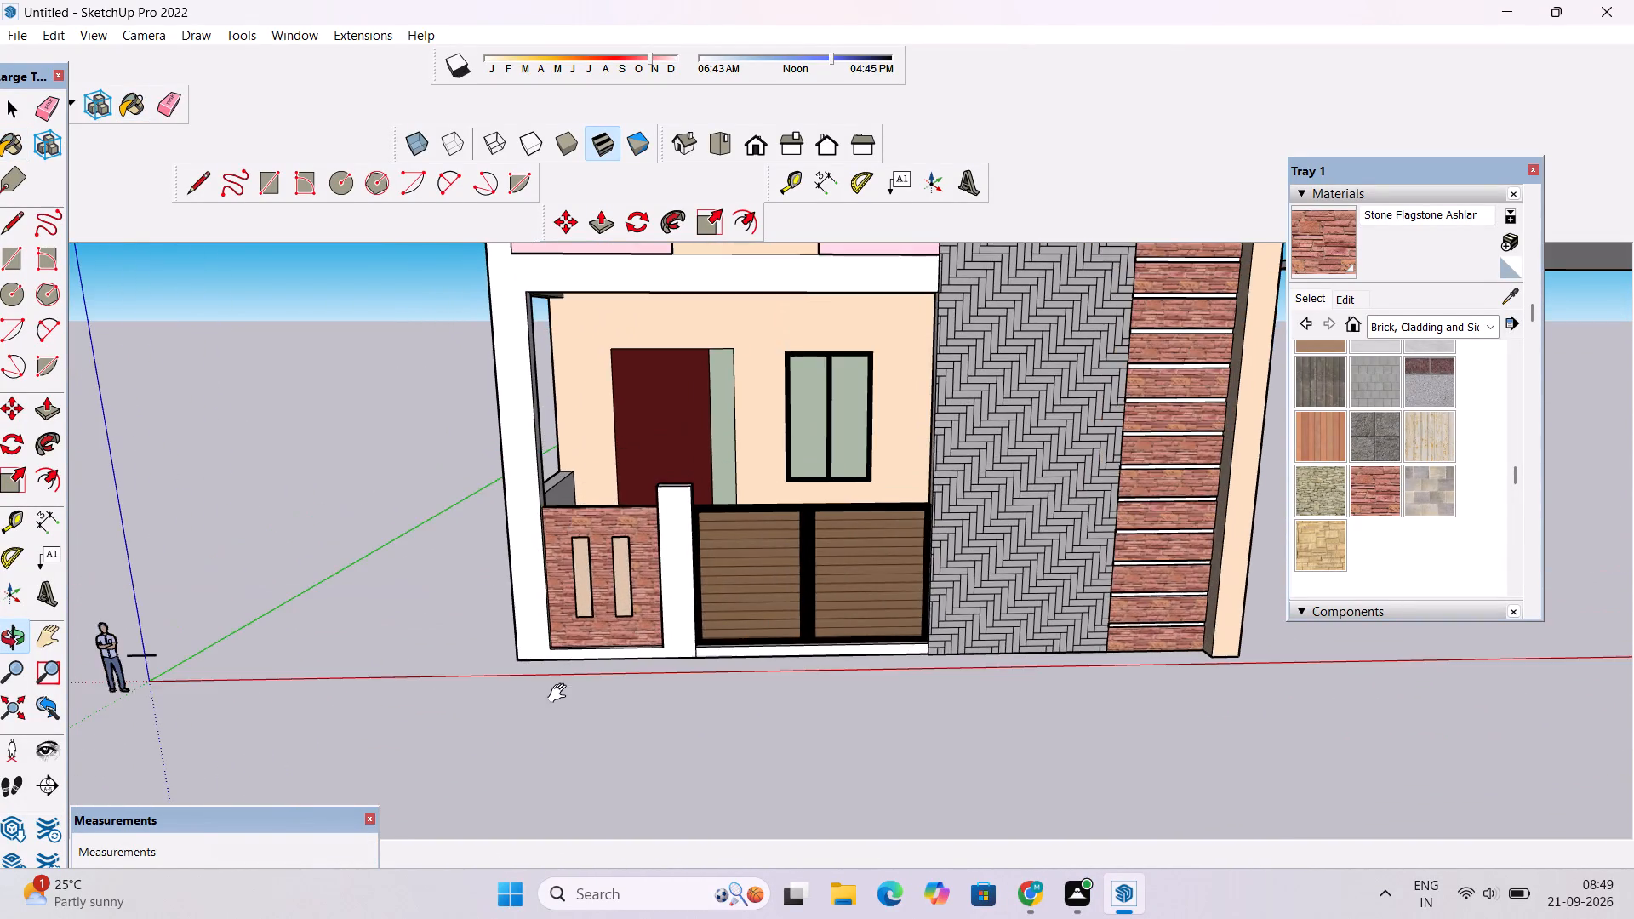
scroll(566, 651, "up", 4, "shift")
left_click_drag(580, 659, 559, 694, "shift")
scroll(556, 692, "up", 4, "shift")
left_click_drag(576, 727, 584, 696)
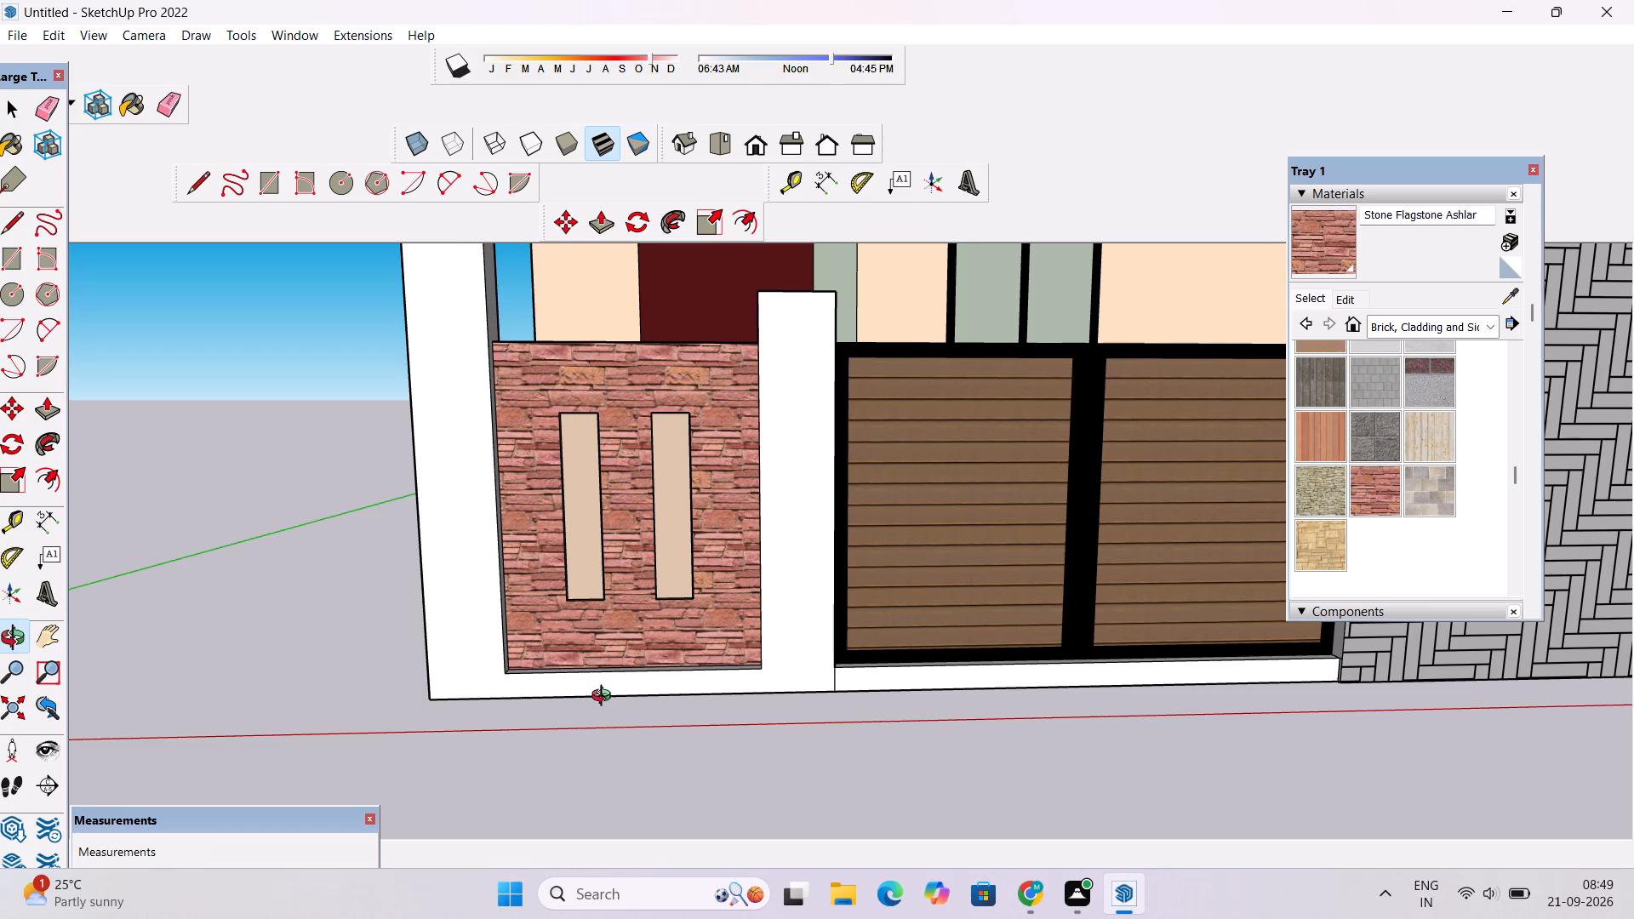
scroll(608, 696, "up", 2)
left_click_drag(672, 670, 658, 672)
scroll(636, 672, "up", 2)
key("l")
scroll(492, 703, "up", 3)
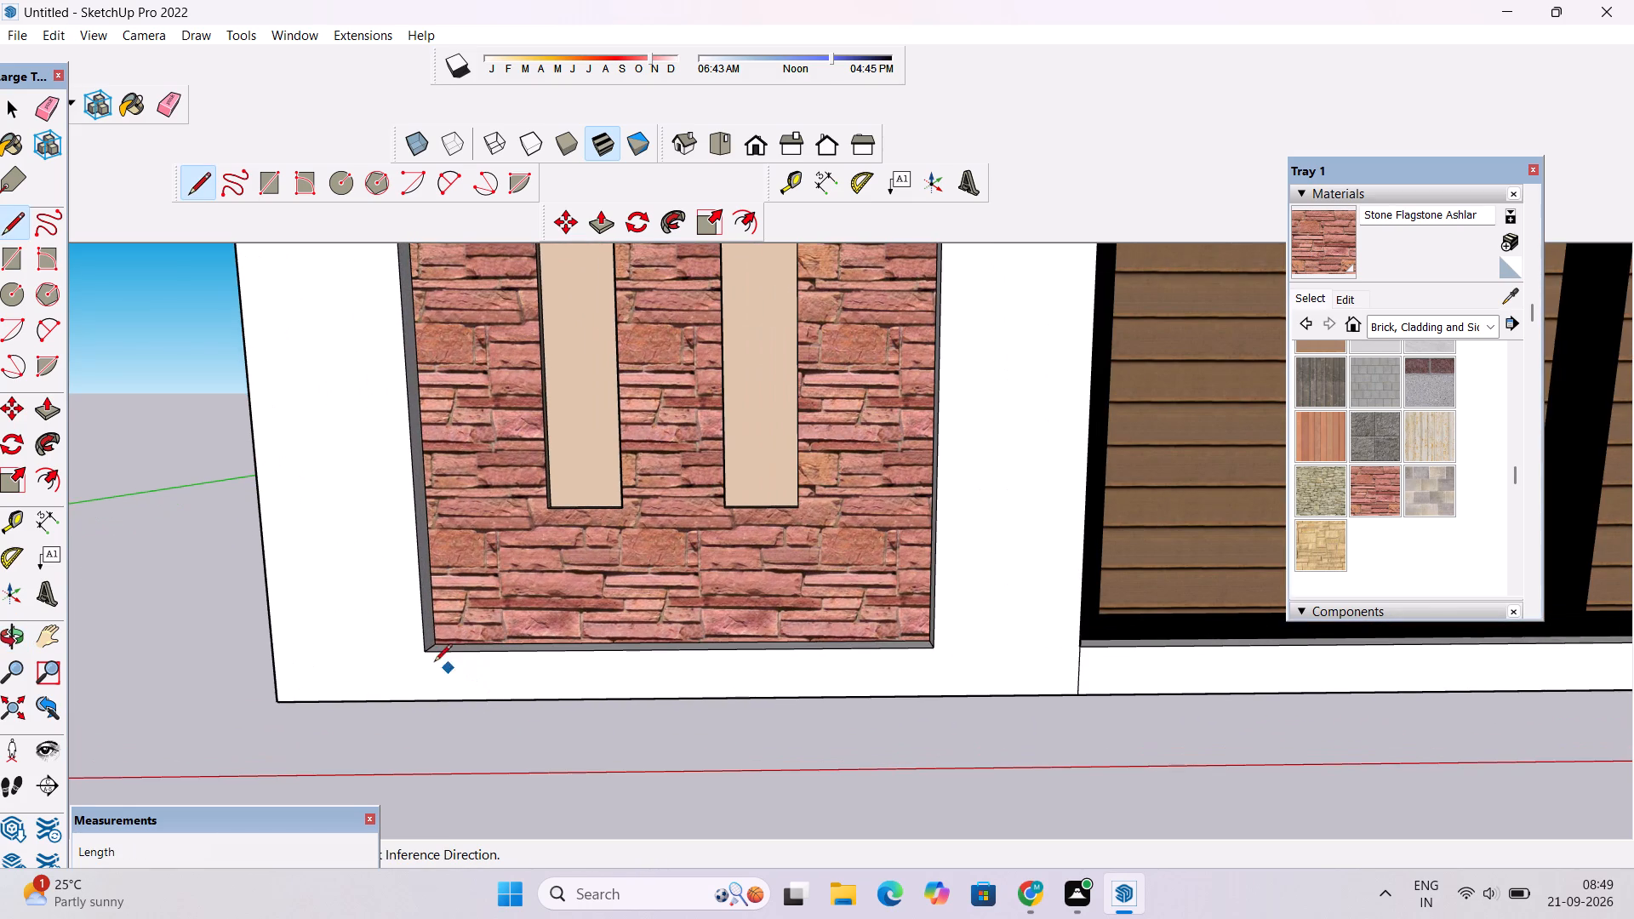
left_click(429, 651)
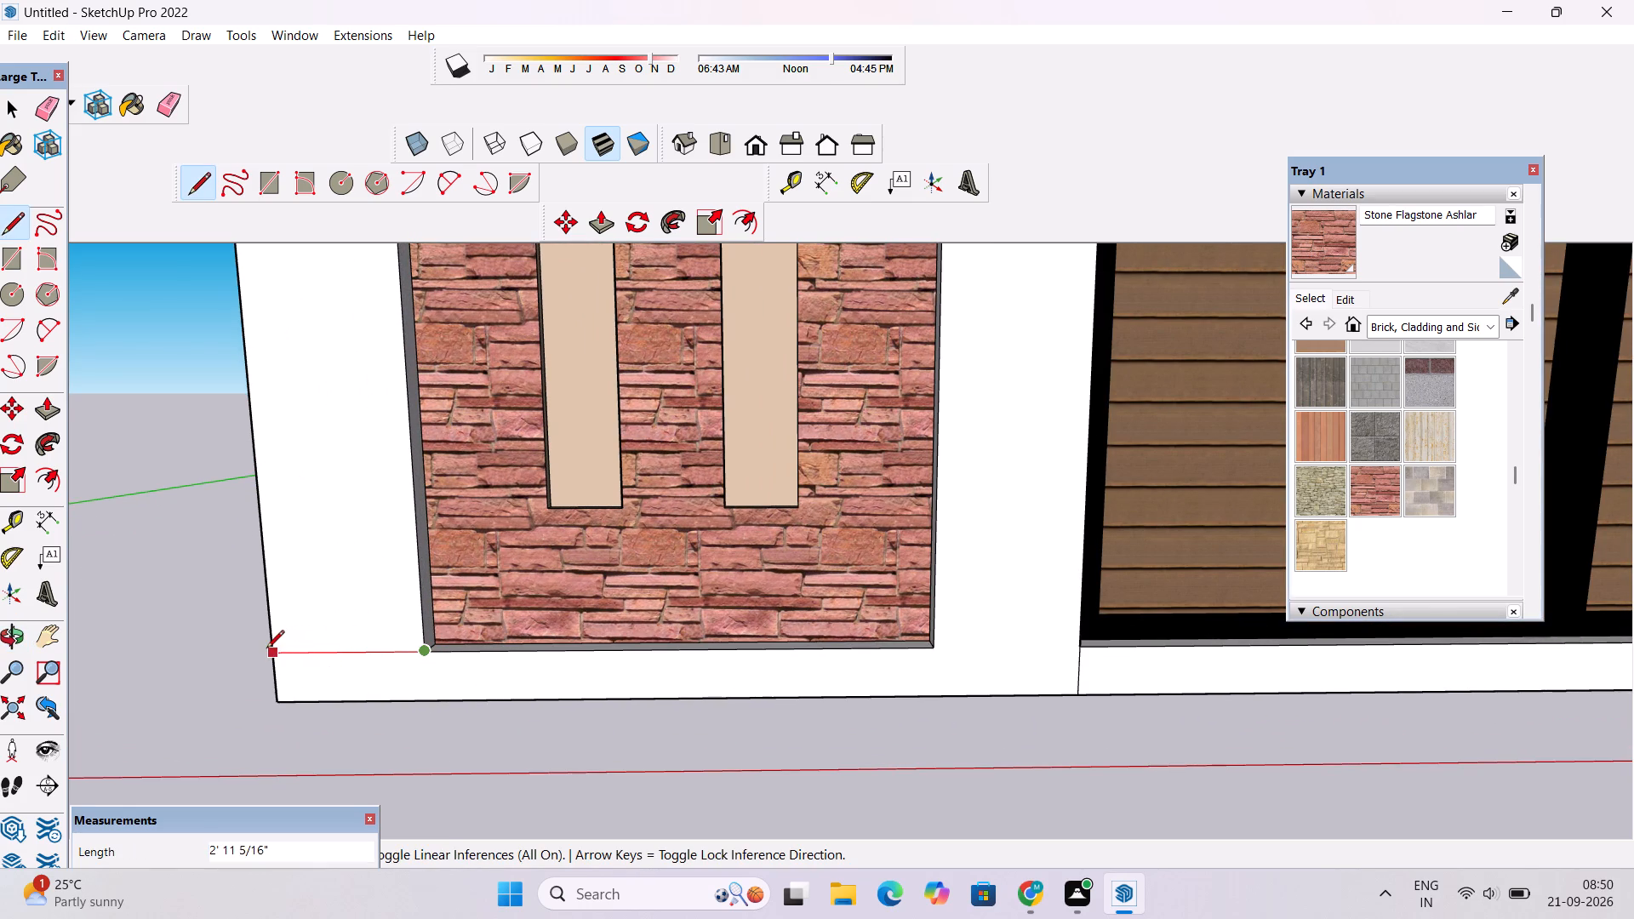
left_click(266, 649)
key("space")
Paint the white gate post and the connected base strip below the boundary wall with Stone Flagstone Ashlar.
left_click(1325, 260)
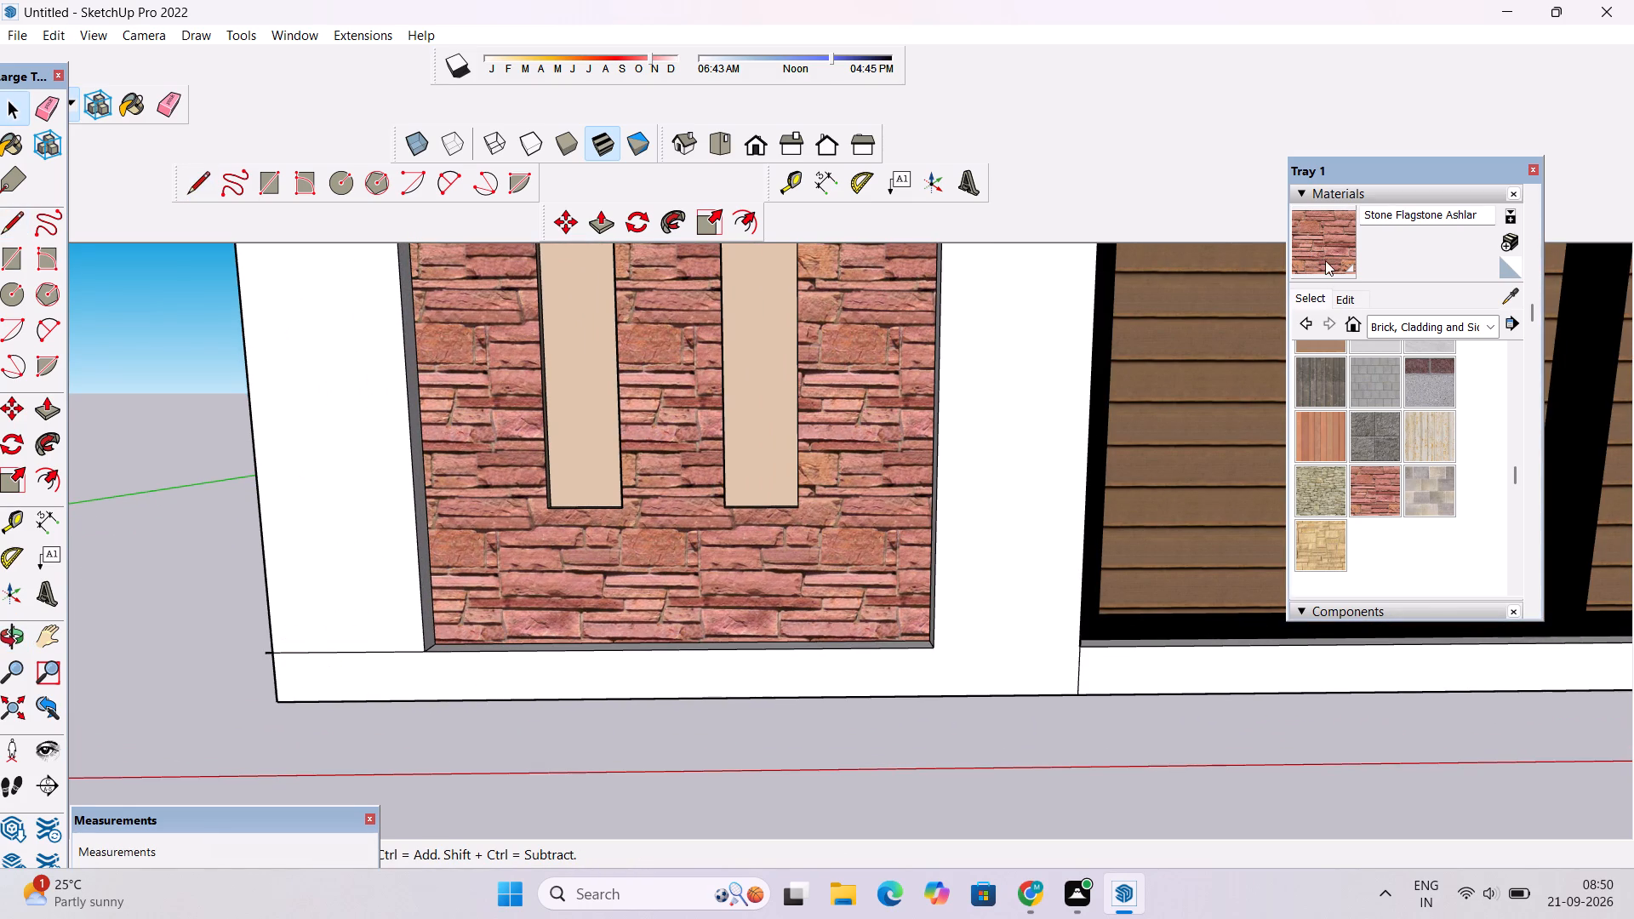
left_click(959, 544)
scroll(928, 691, "down", 12)
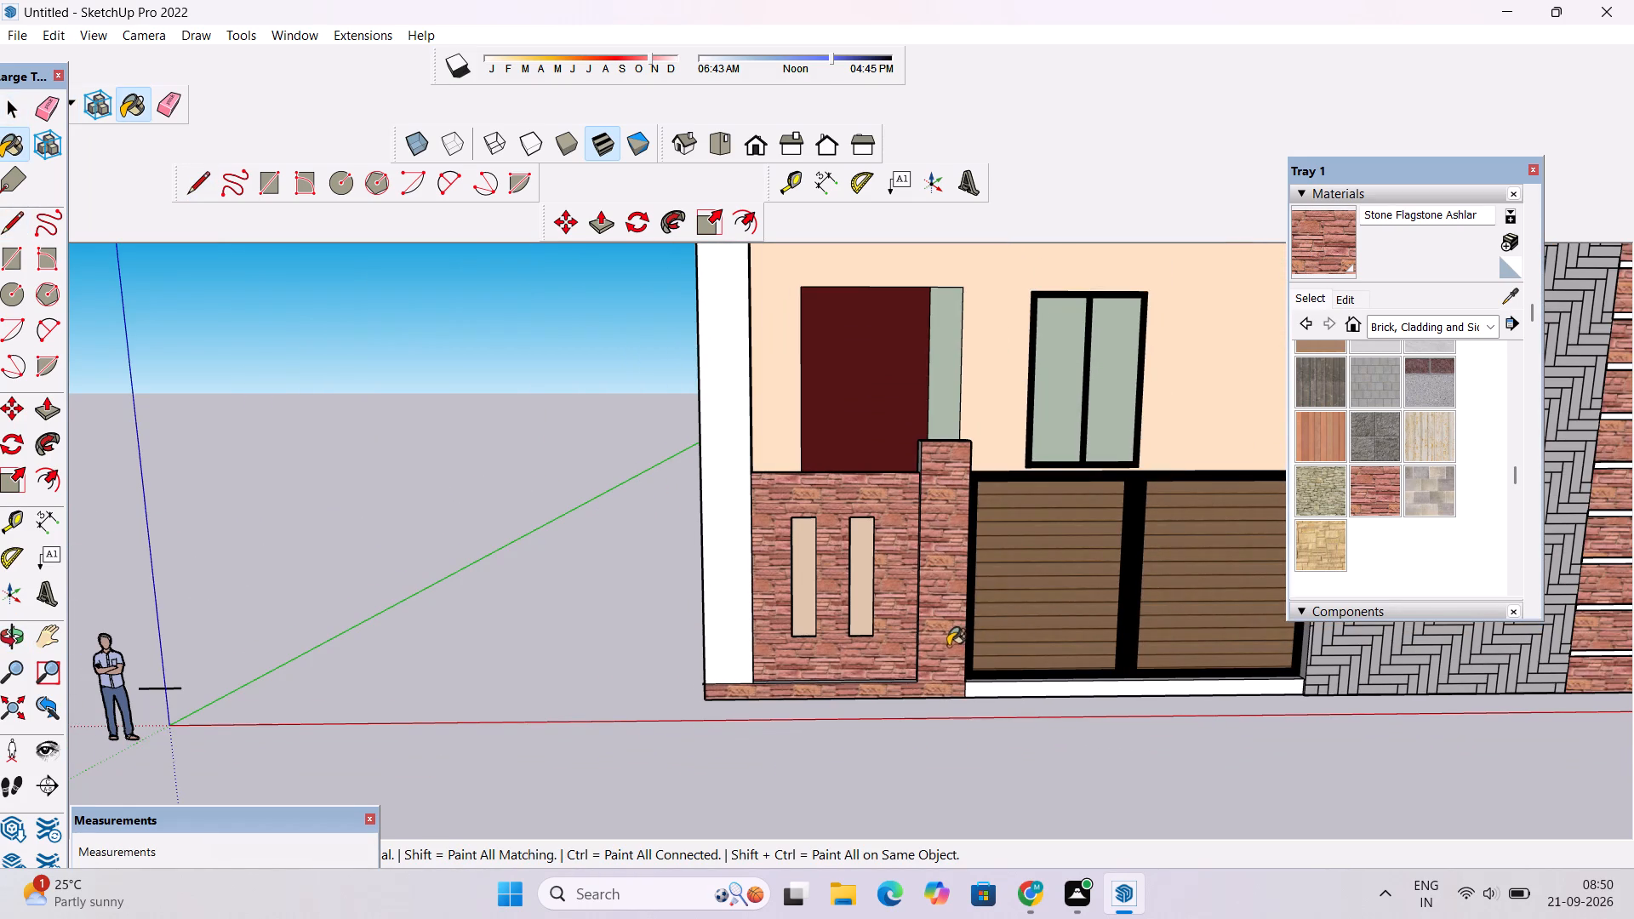
Draw a line from the gate post's top front corner to the white pillar, continuing about 2' 7" across the pillar's front face.
key("o")
scroll(817, 687, "down", 5)
left_click_drag(803, 699, 889, 625)
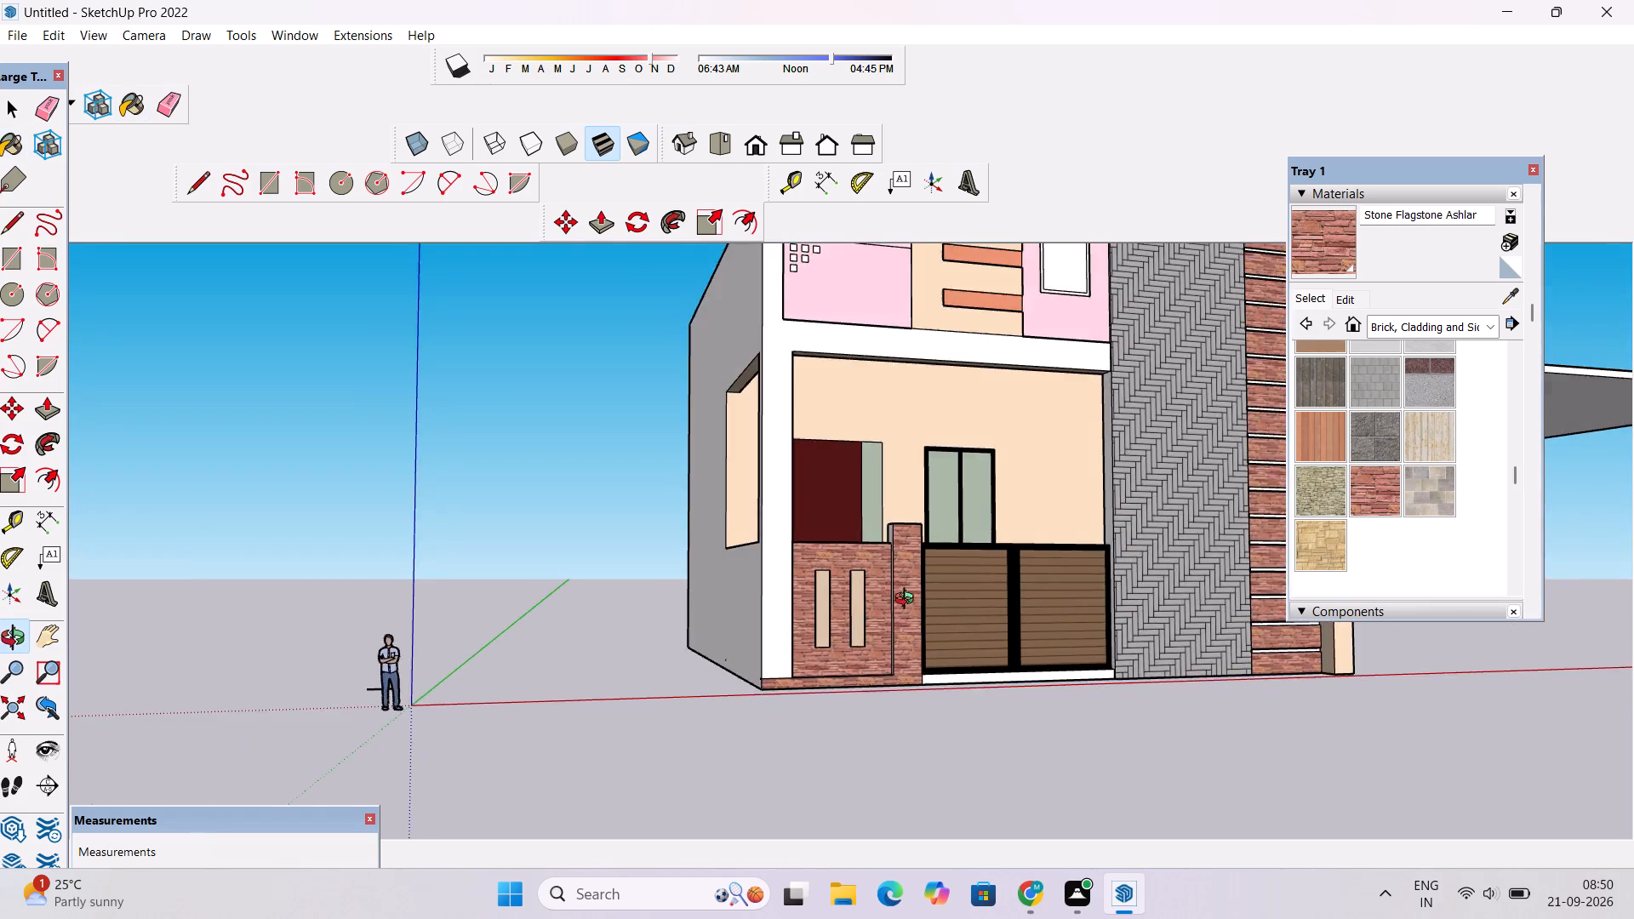
scroll(891, 550, "up", 8)
left_click_drag(580, 609, 867, 760)
scroll(1043, 671, "up", 2)
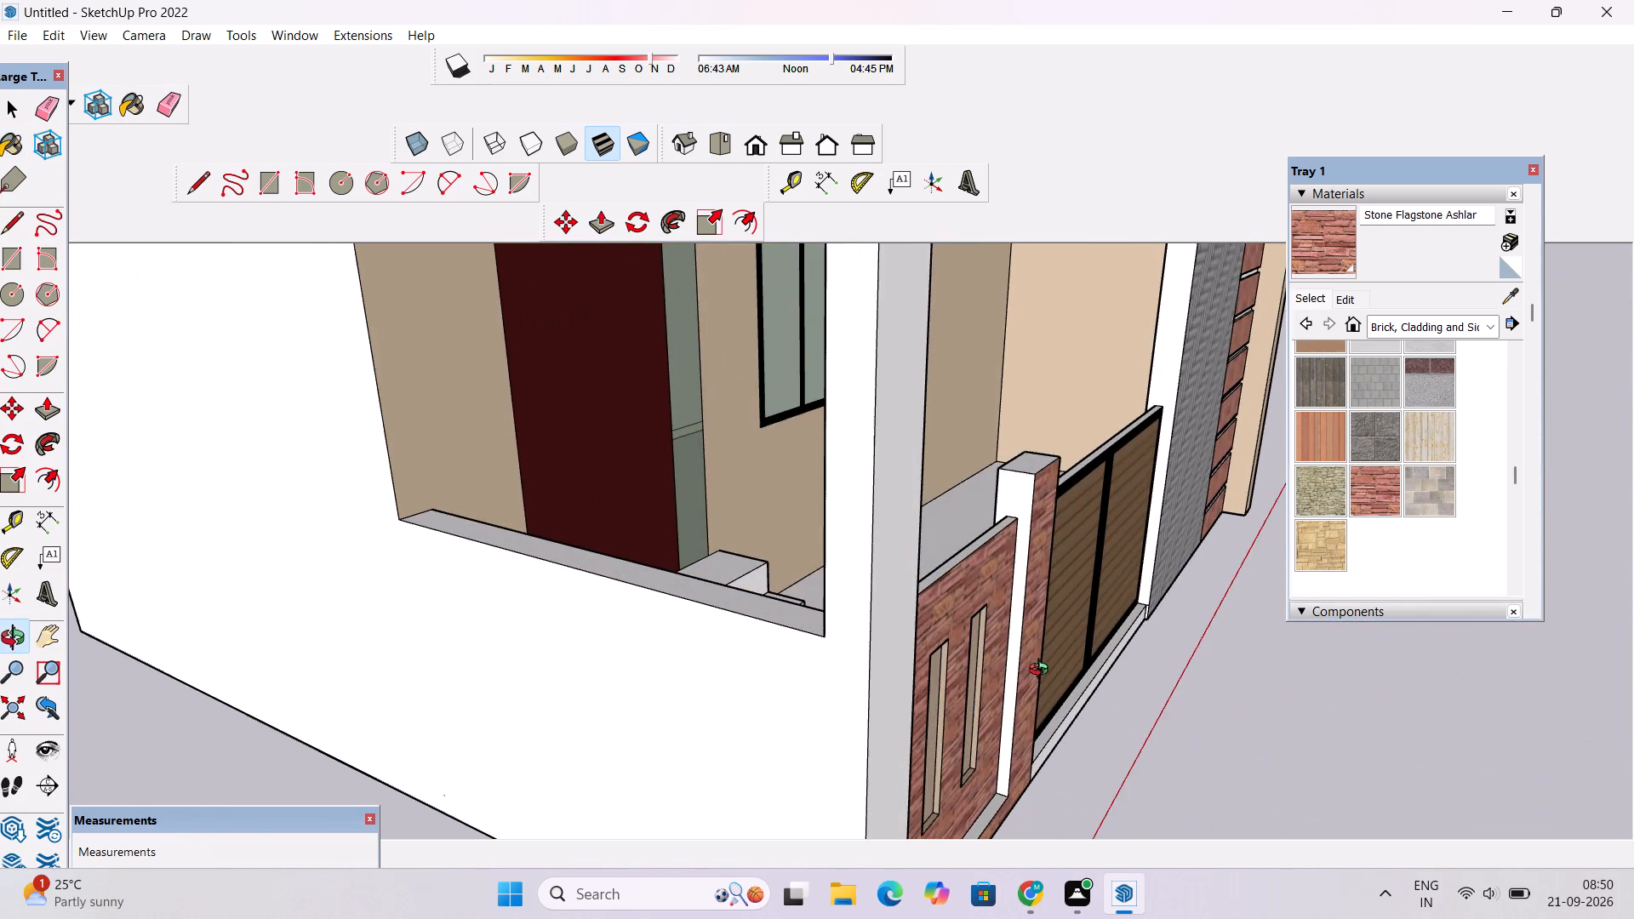
left_click_drag(1042, 660, 963, 670, "shift")
scroll(942, 665, "down", 3)
left_click_drag(885, 681, 571, 619)
left_click_drag(638, 587, 897, 702, "shift")
scroll(899, 656, "up", 1)
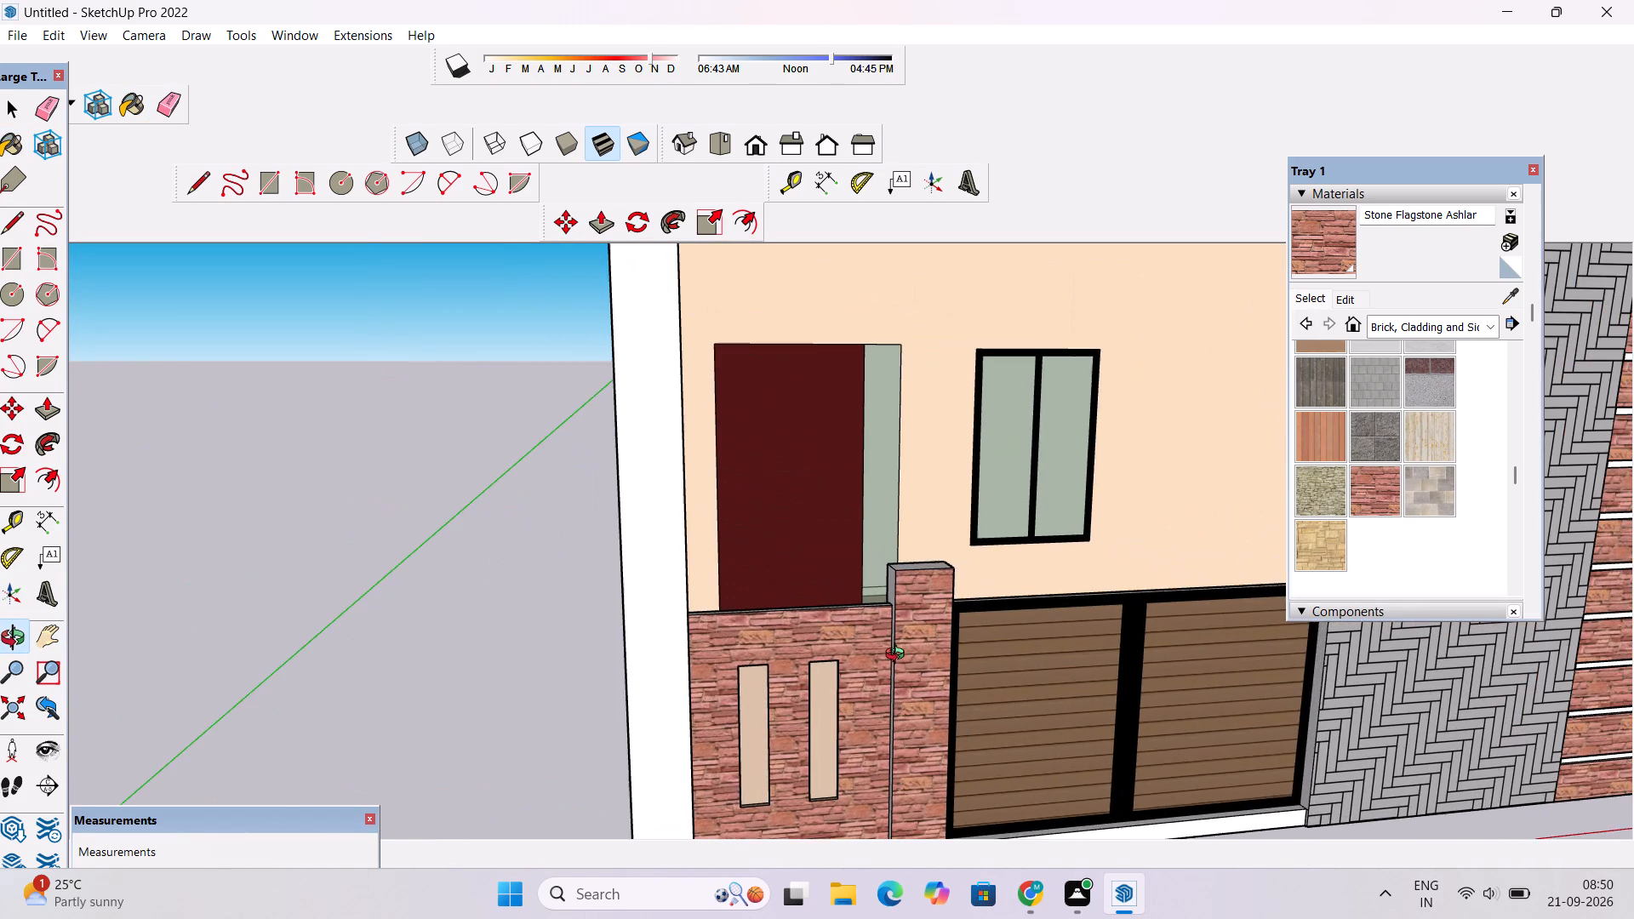
key("l")
scroll(888, 541, "up", 3)
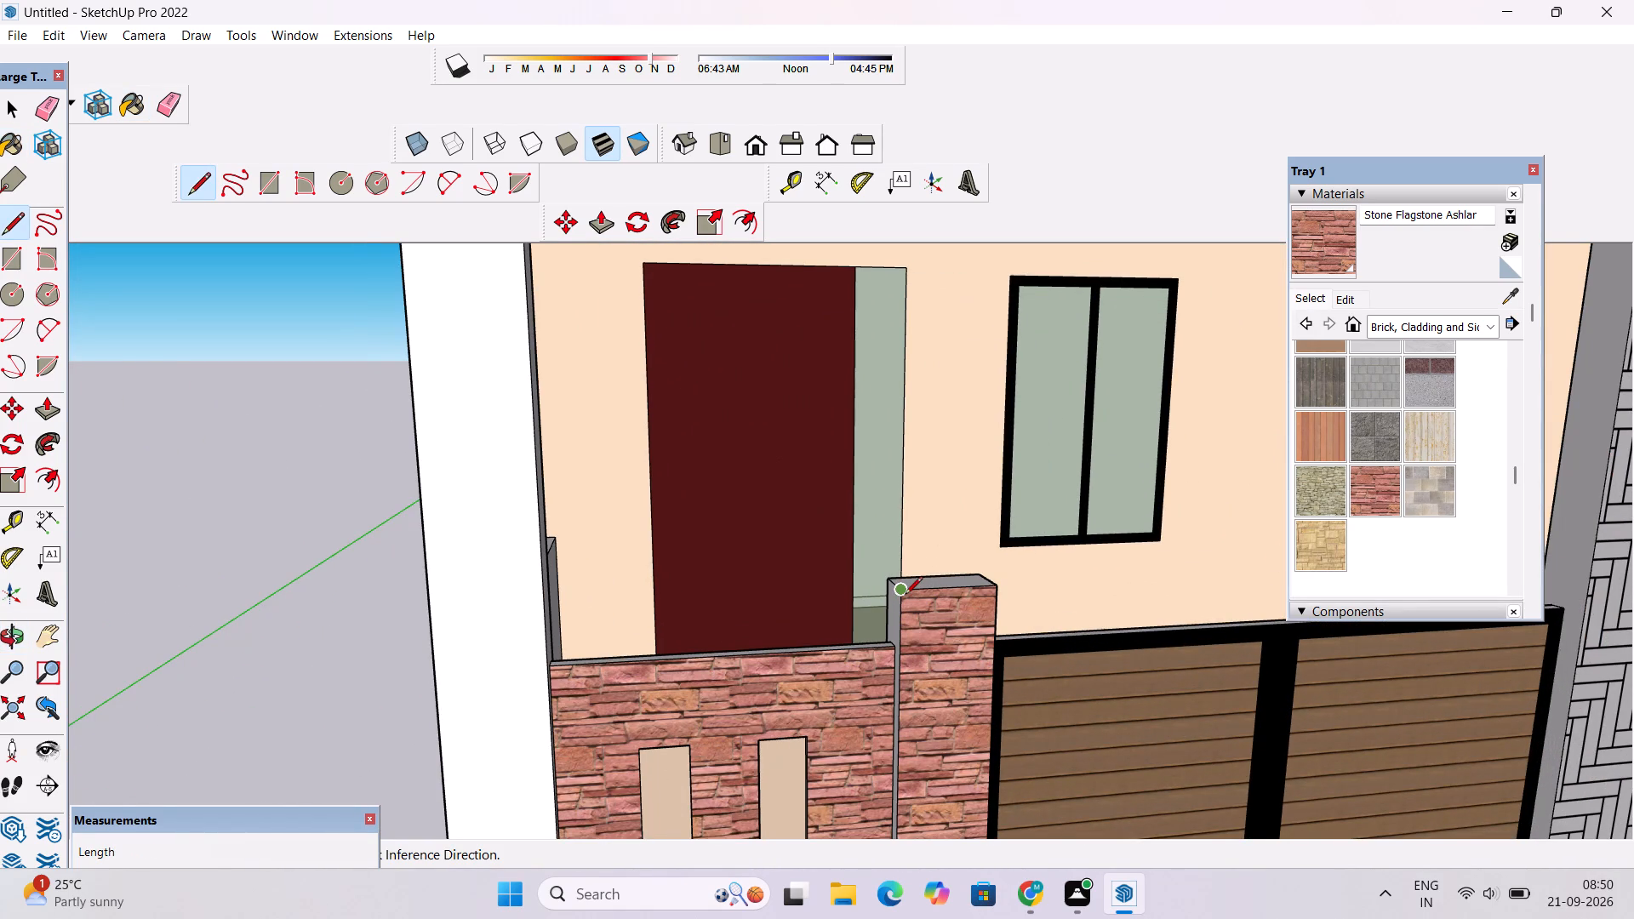
left_click(902, 589)
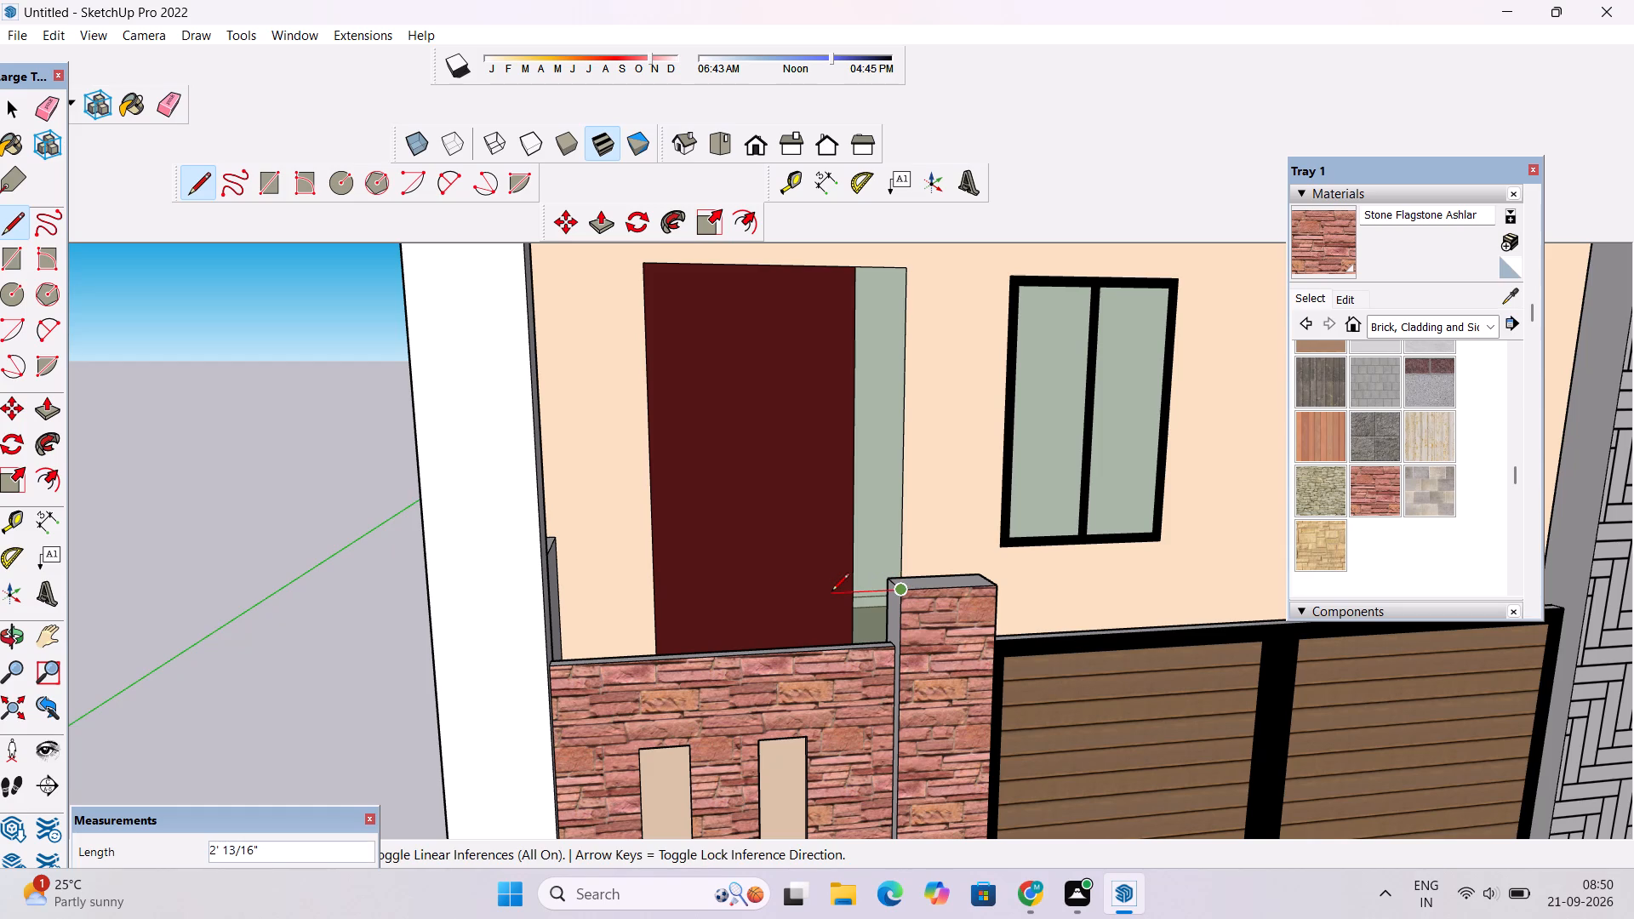
left_click(543, 608)
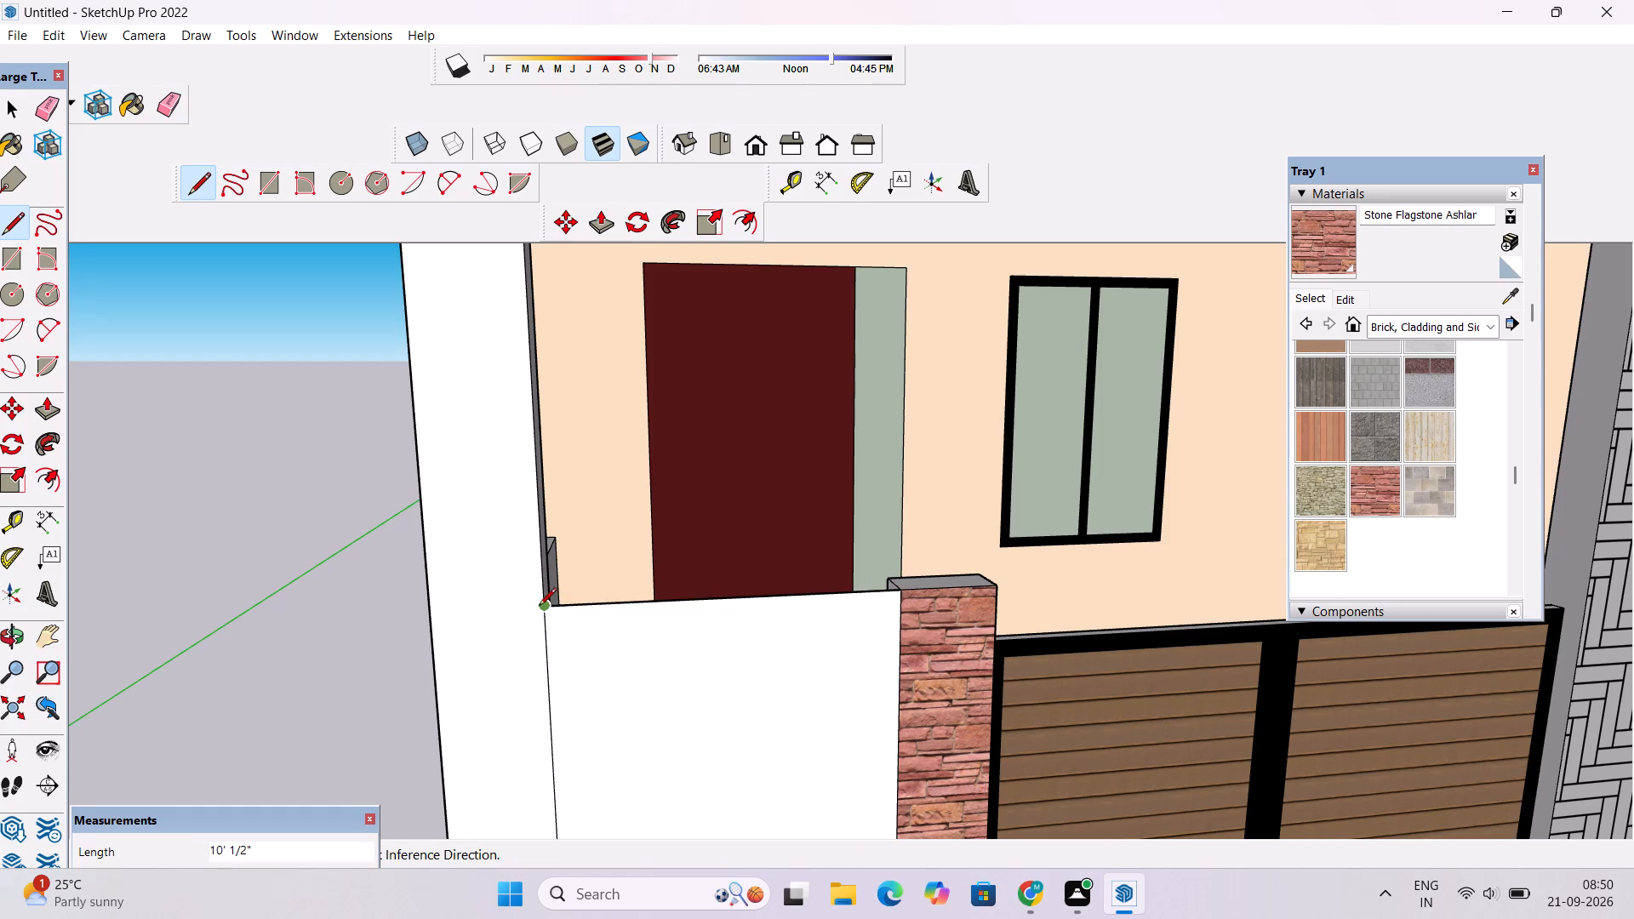
left_click(544, 610)
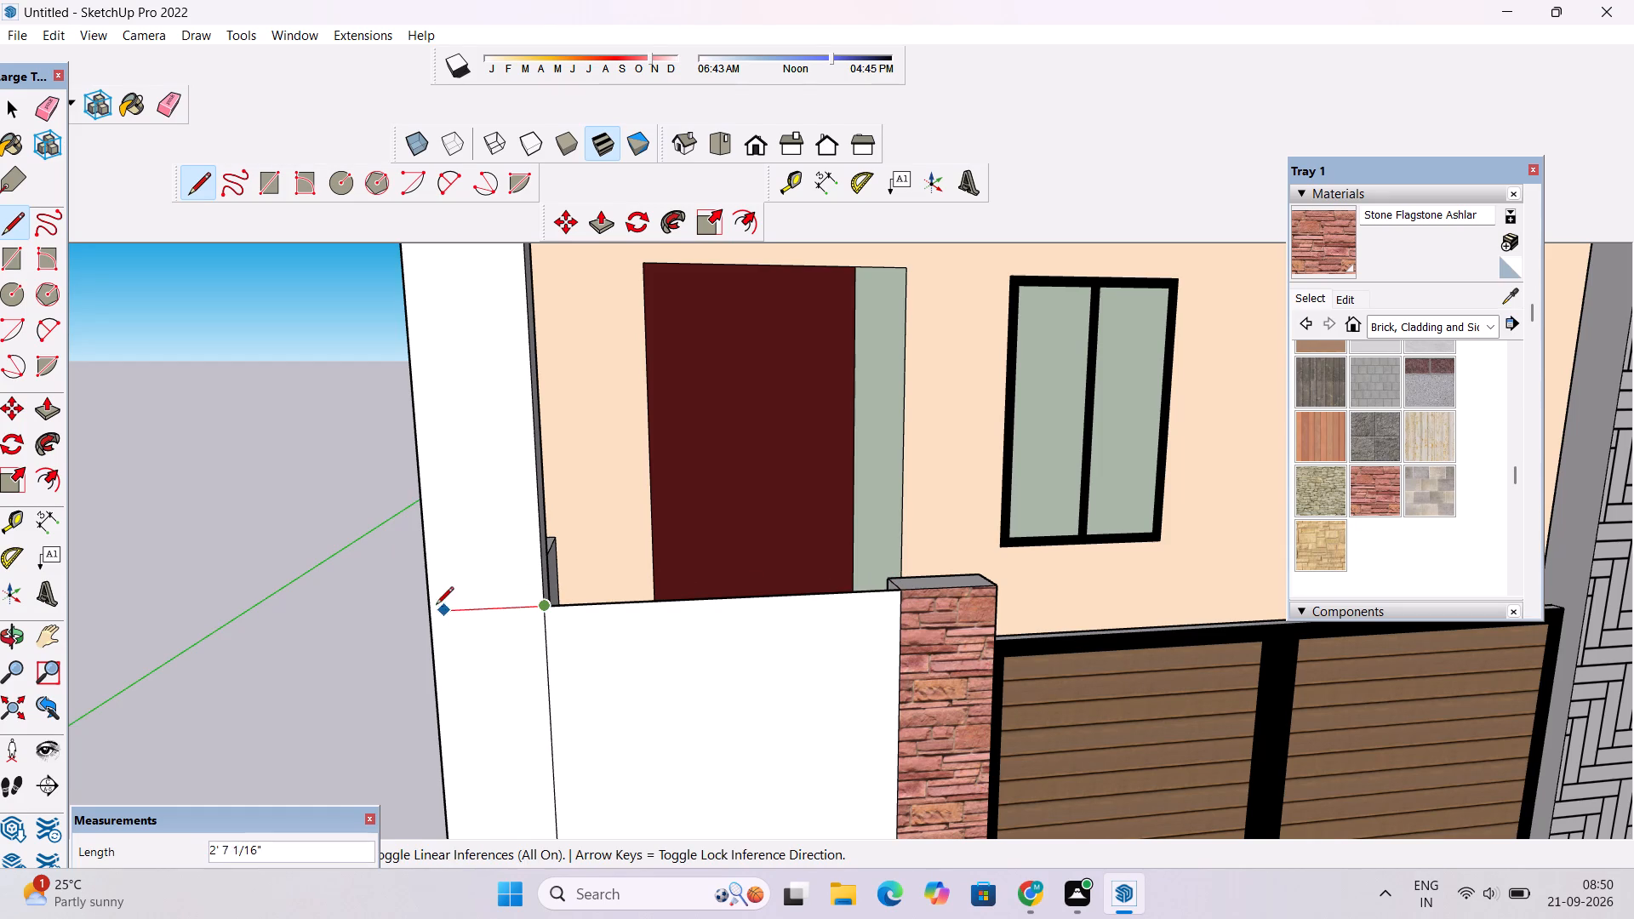
left_click(434, 605)
key("space")
Delete the extra white face covering the boundary wall and the line between the gate post and the pillar.
scroll(436, 582, "down", 3)
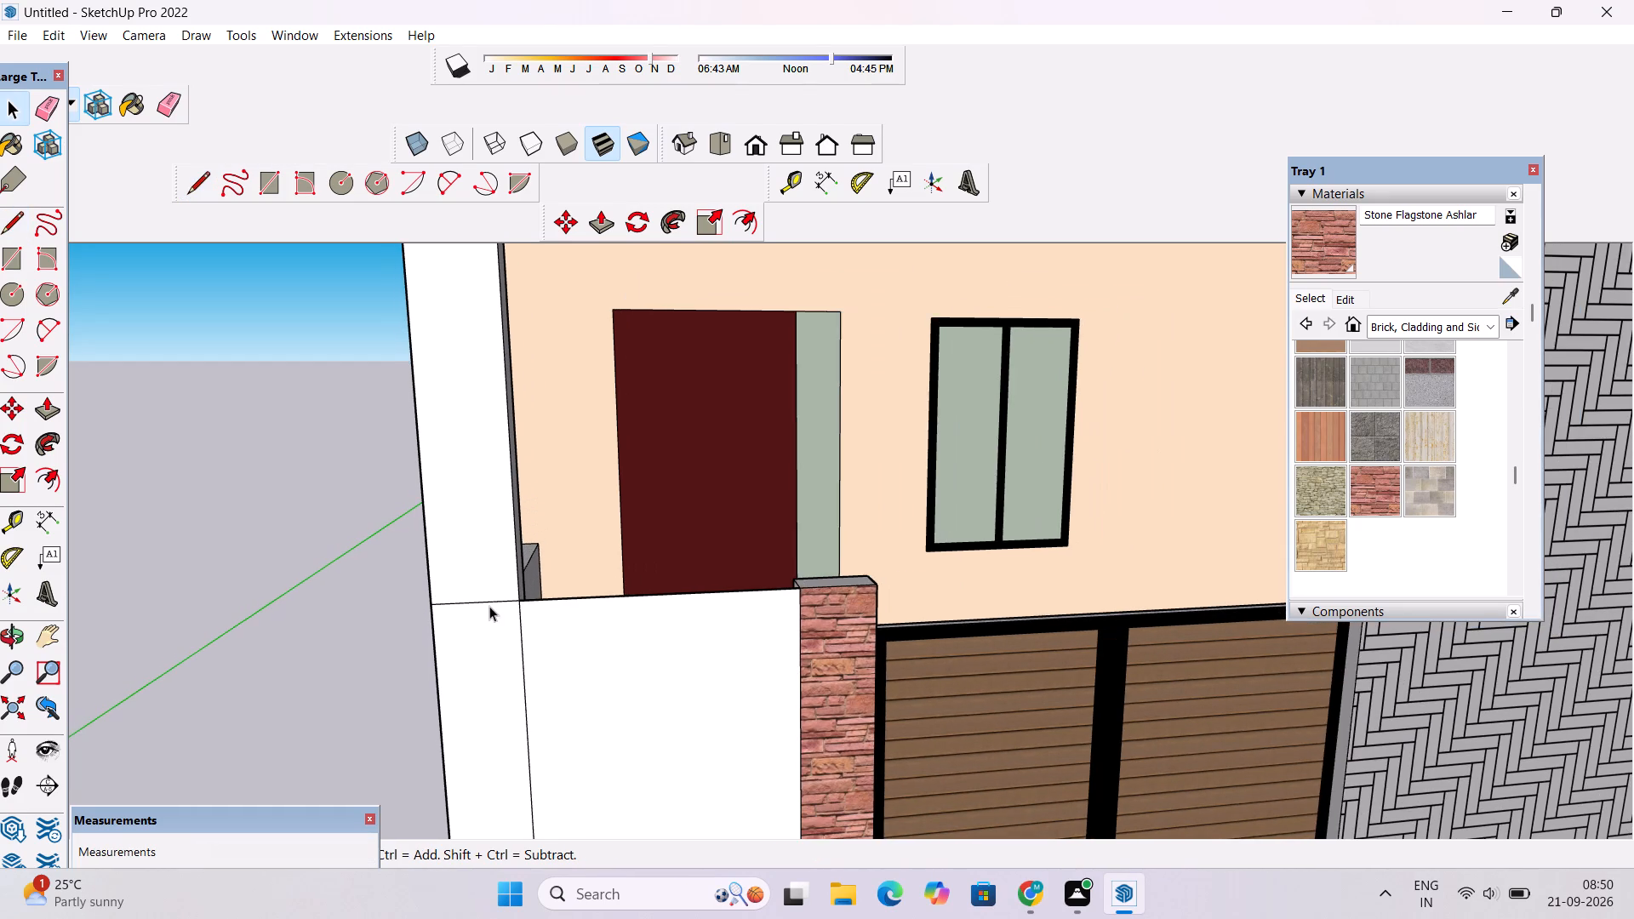
scroll(496, 625, "down", 1)
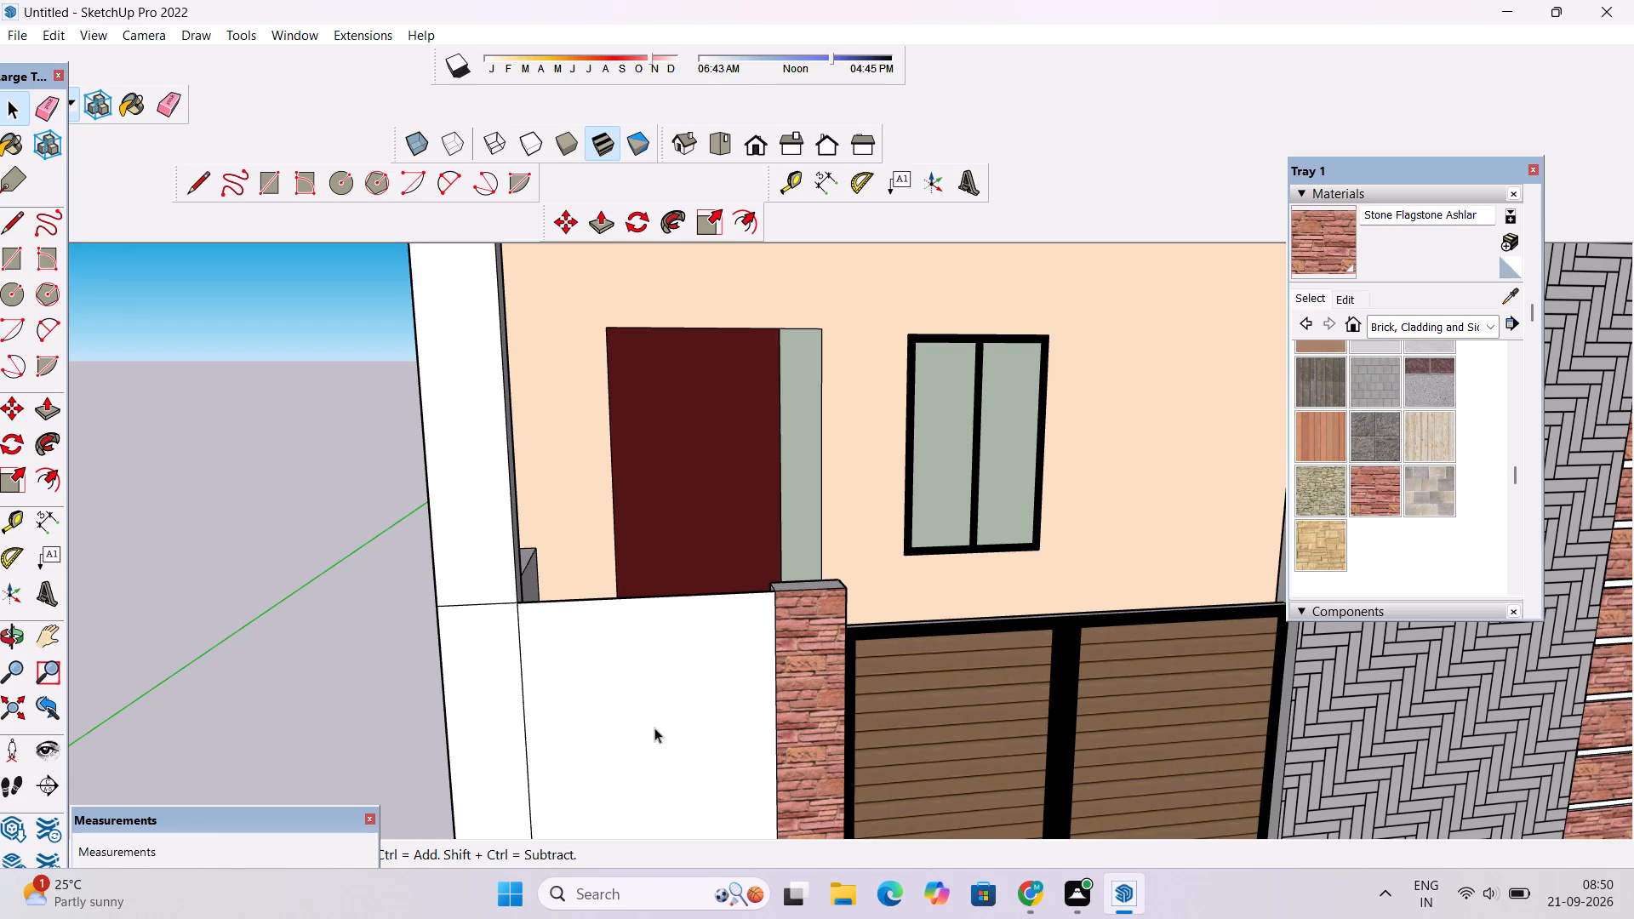
left_click(654, 728)
key("Delete")
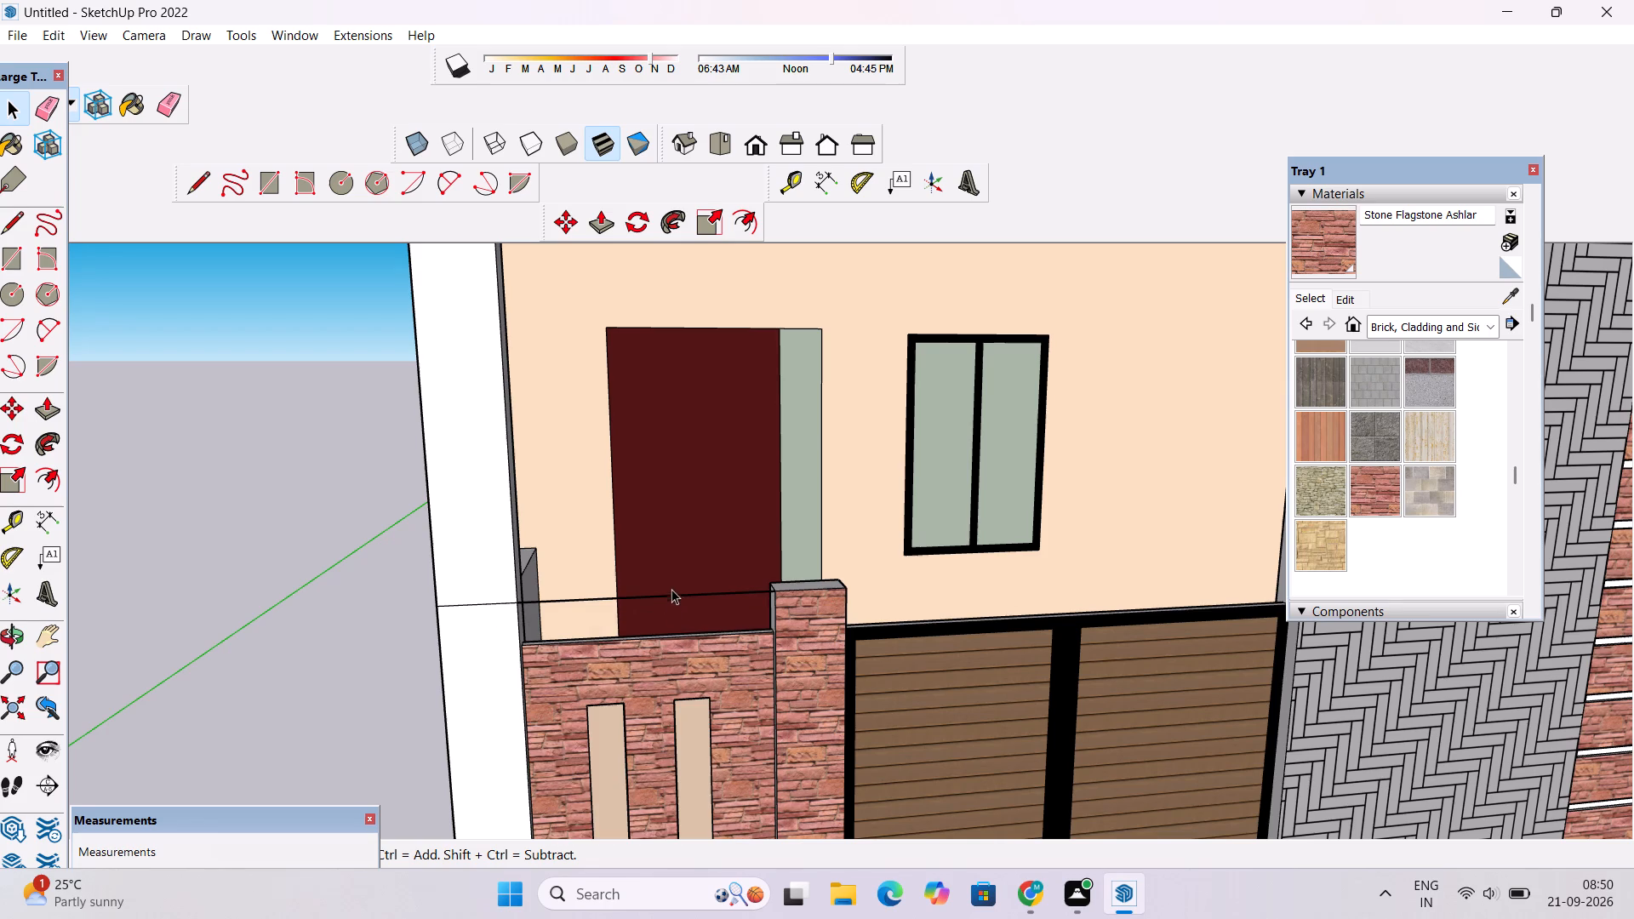
left_click(674, 596)
key("Delete")
Paint the white pillar's lower front section, below the new dividing line, with Stone Flagstone Ashlar.
key("o")
scroll(674, 596, "down", 6)
left_click_drag(657, 688, 662, 566, "shift")
left_click_drag(663, 627, 647, 634)
scroll(606, 568, "up", 3)
left_click_drag(606, 574, 630, 636, "shift")
scroll(630, 636, "up", 2, "shift")
left_click_drag(628, 646, 626, 633)
left_click_drag(626, 631, 659, 658, "shift")
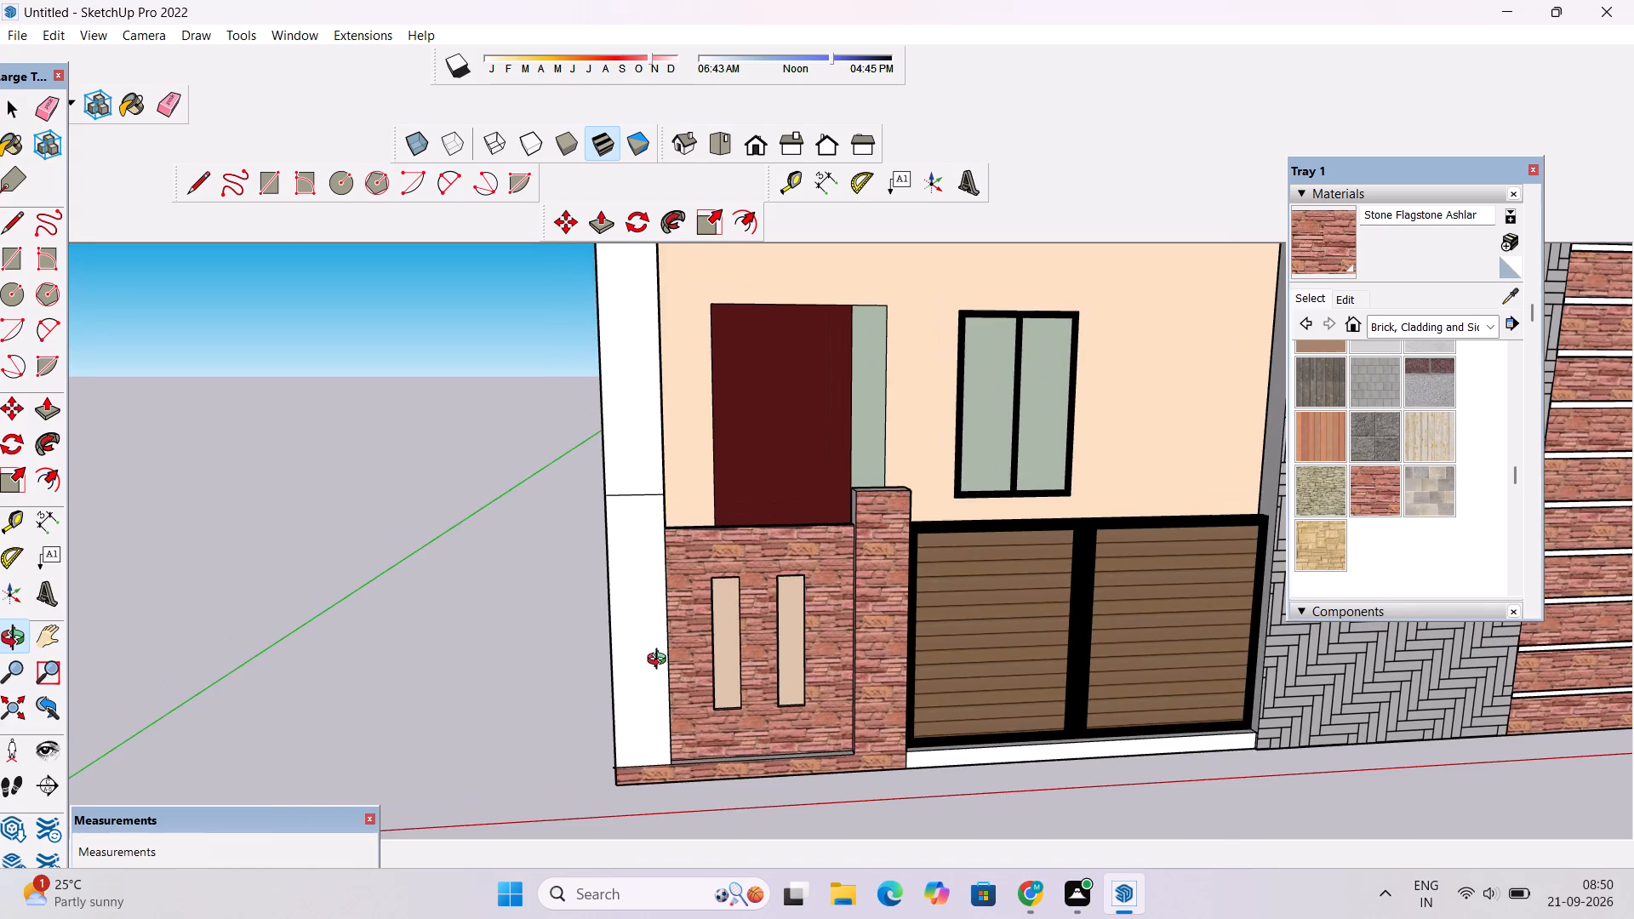
scroll(660, 668, "up", 3)
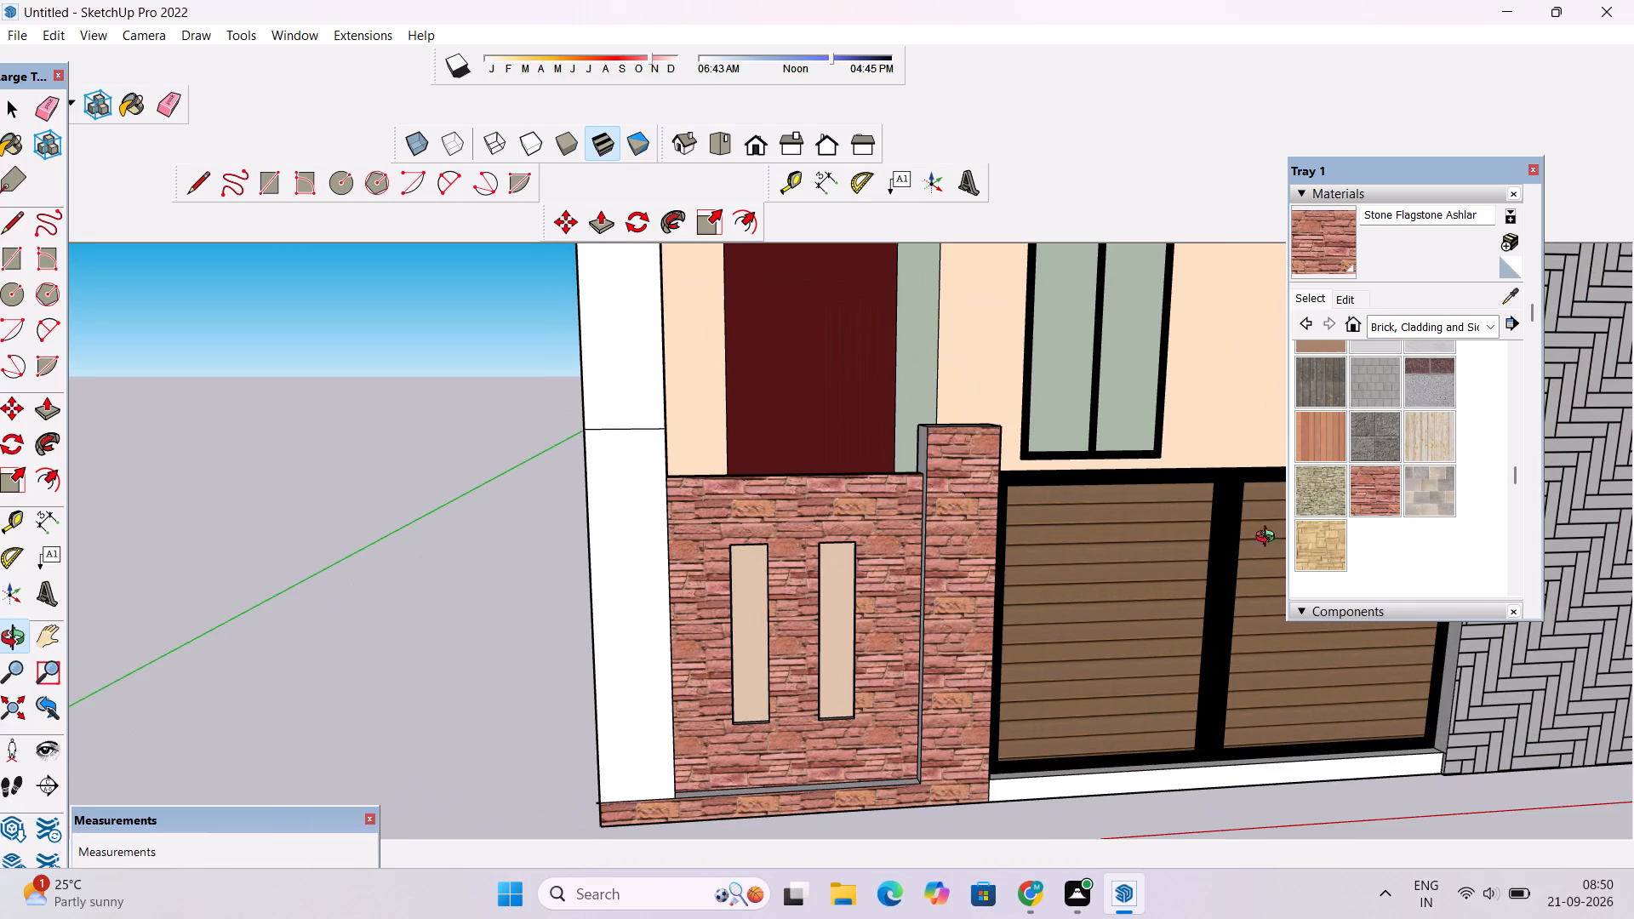
left_click(1320, 245)
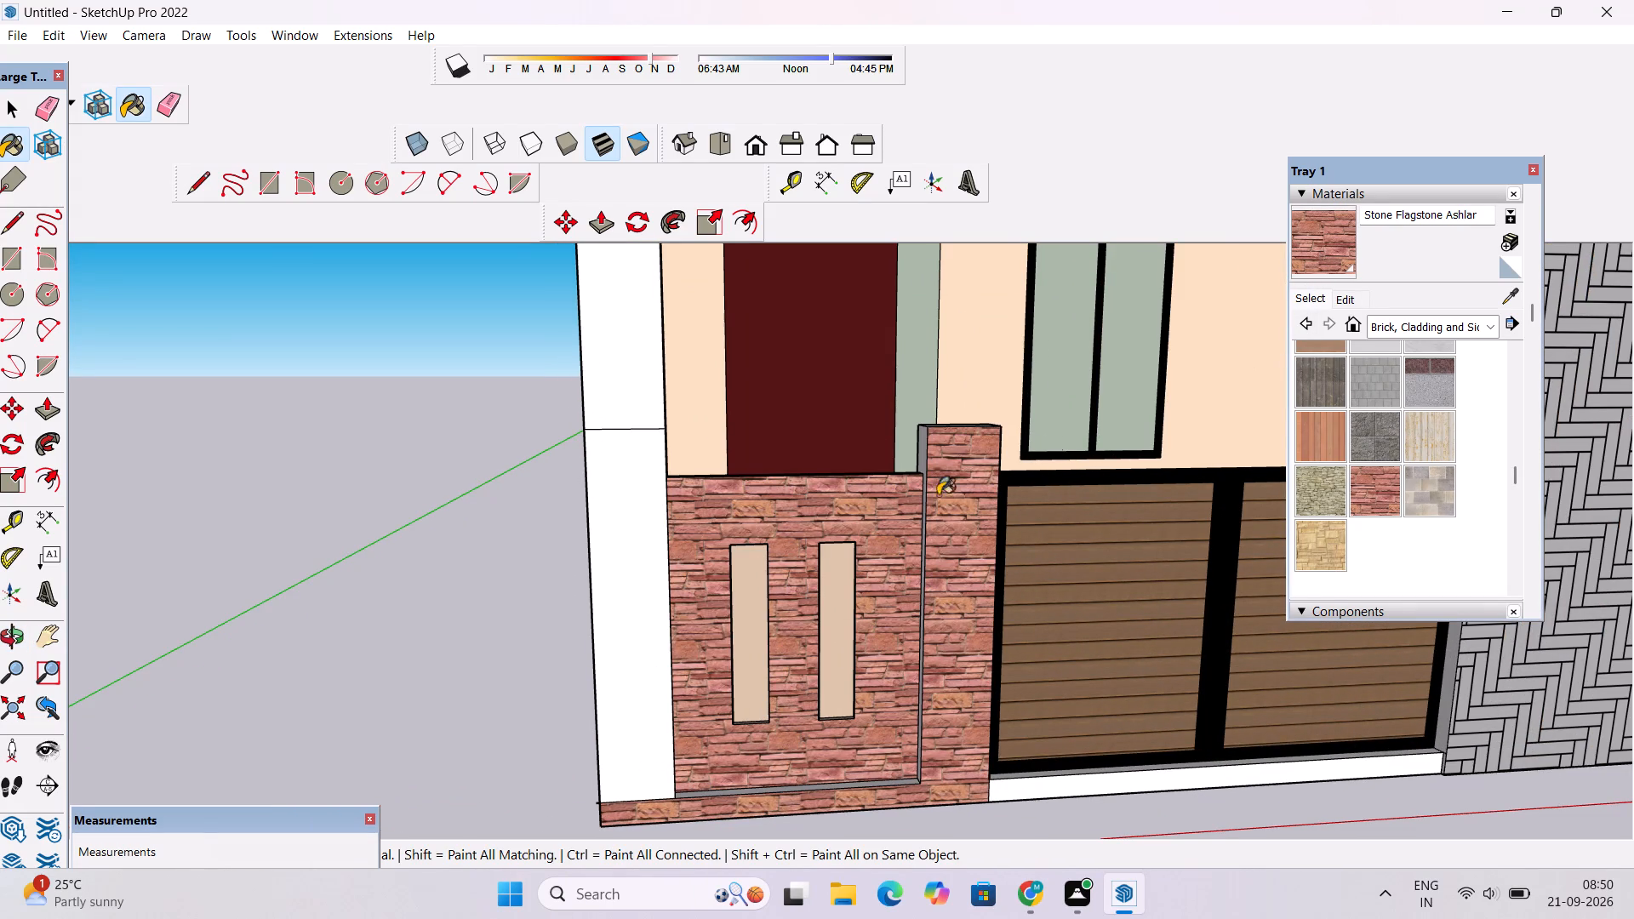
left_click(616, 595)
Paint the grey bottom and outer side edges of the boundary wall recess with Stone Flagstone Ashlar.
scroll(1048, 818, "up", 4)
scroll(637, 810, "up", 13)
left_click(540, 764)
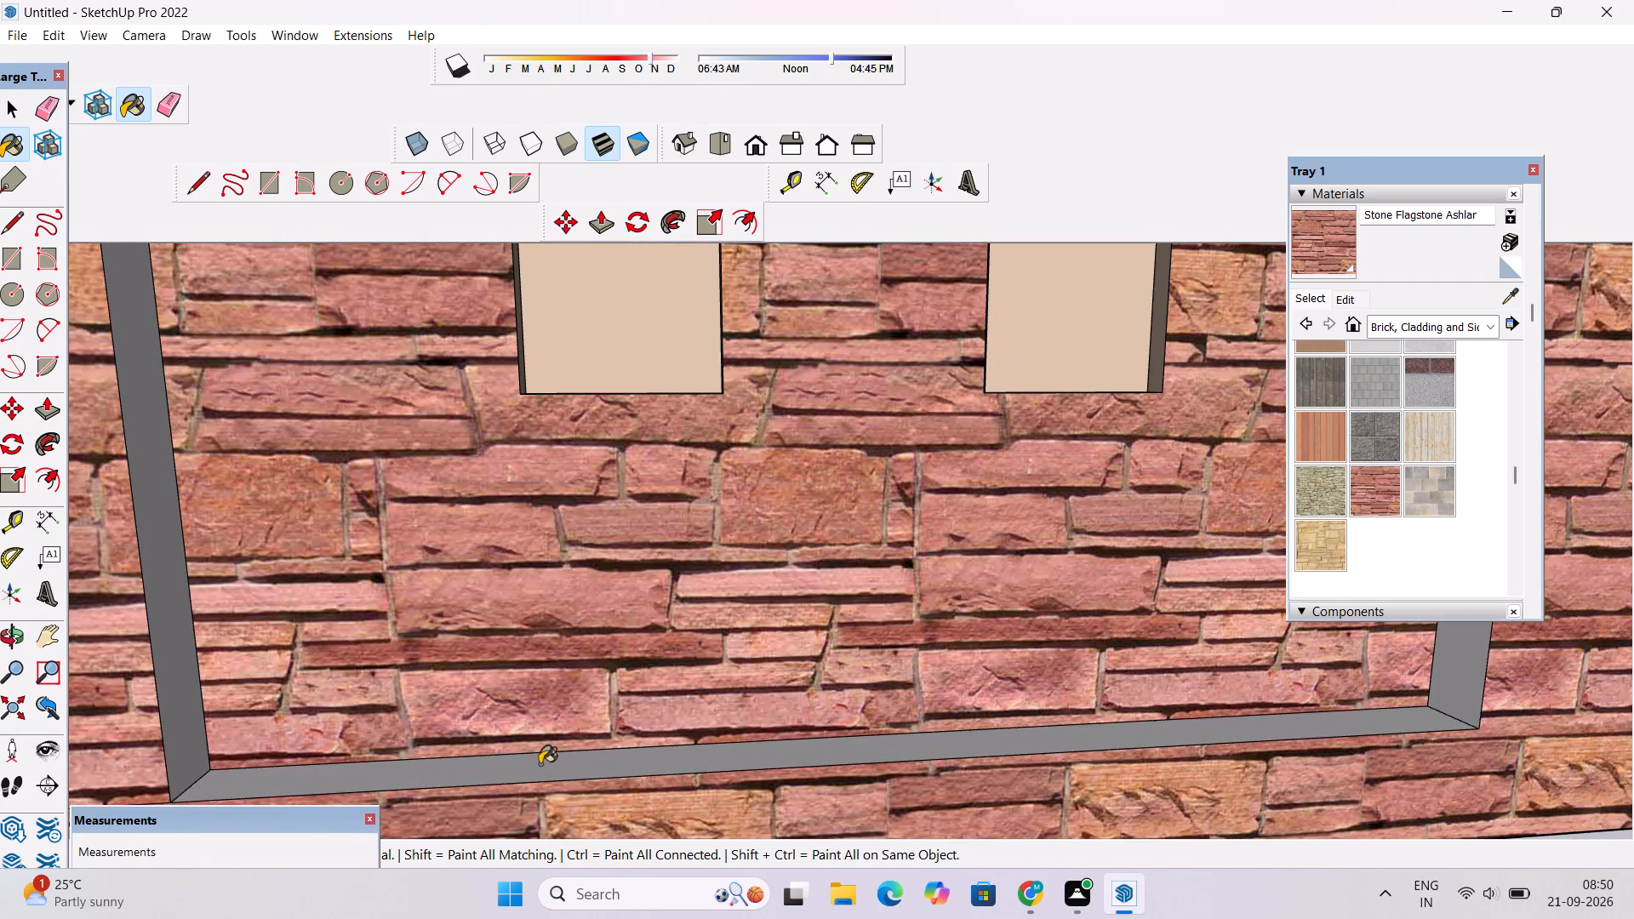
left_click(183, 686)
Paint the gate post's top face and its side face beside the boundary wall with Stone Flagstone Ashlar.
scroll(264, 714, "down", 4)
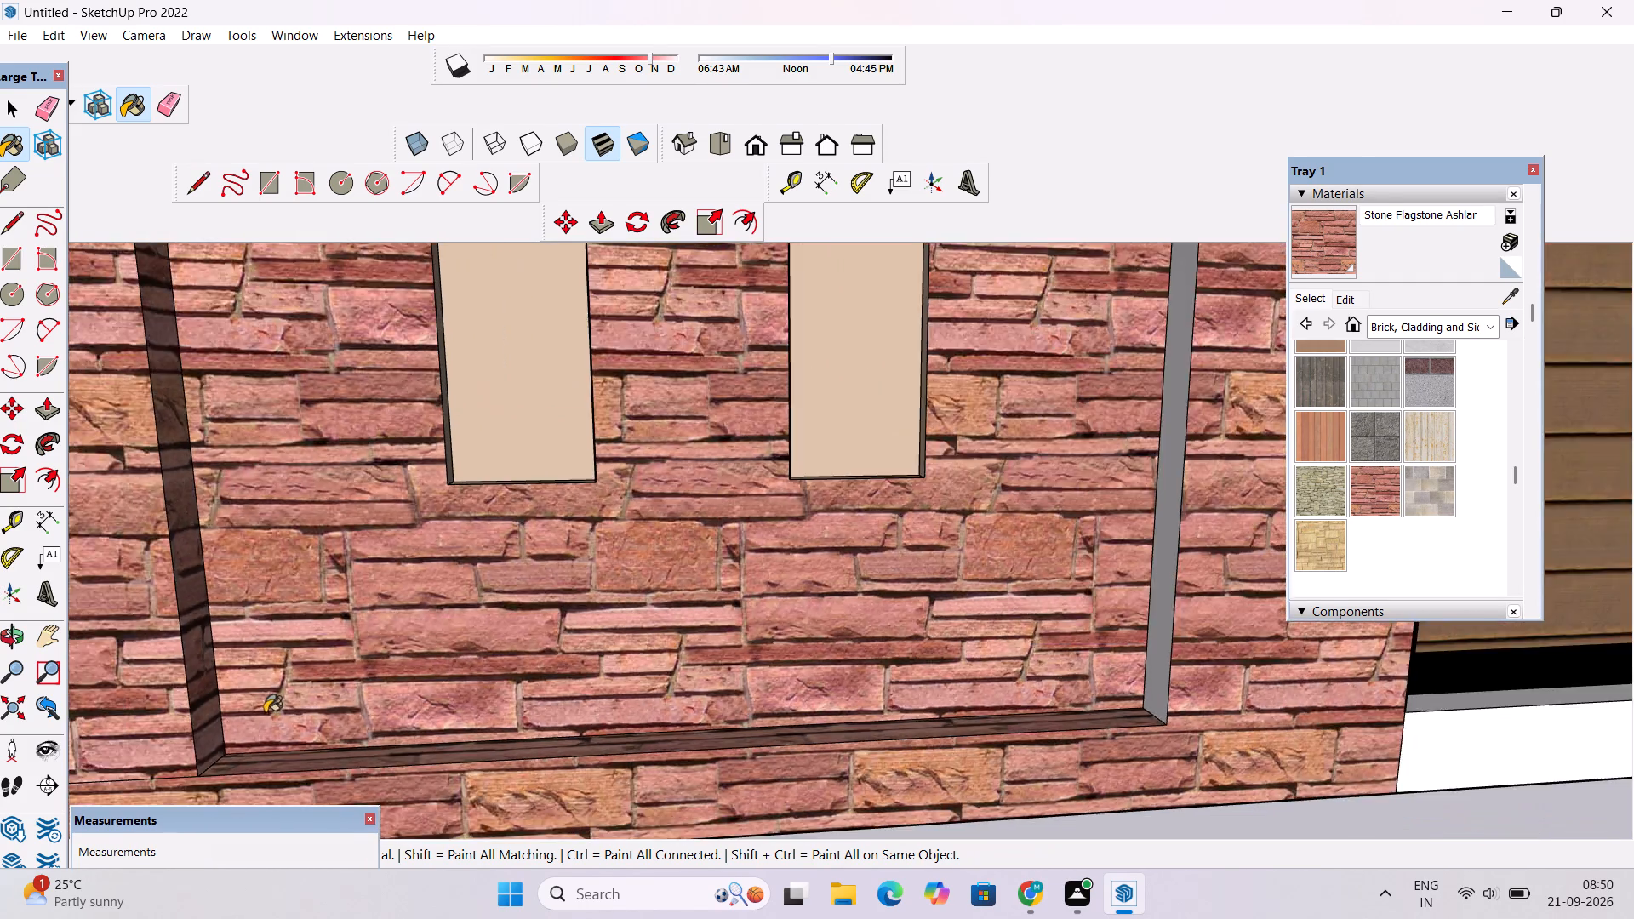
scroll(265, 713, "down", 16)
scroll(522, 505, "up", 14)
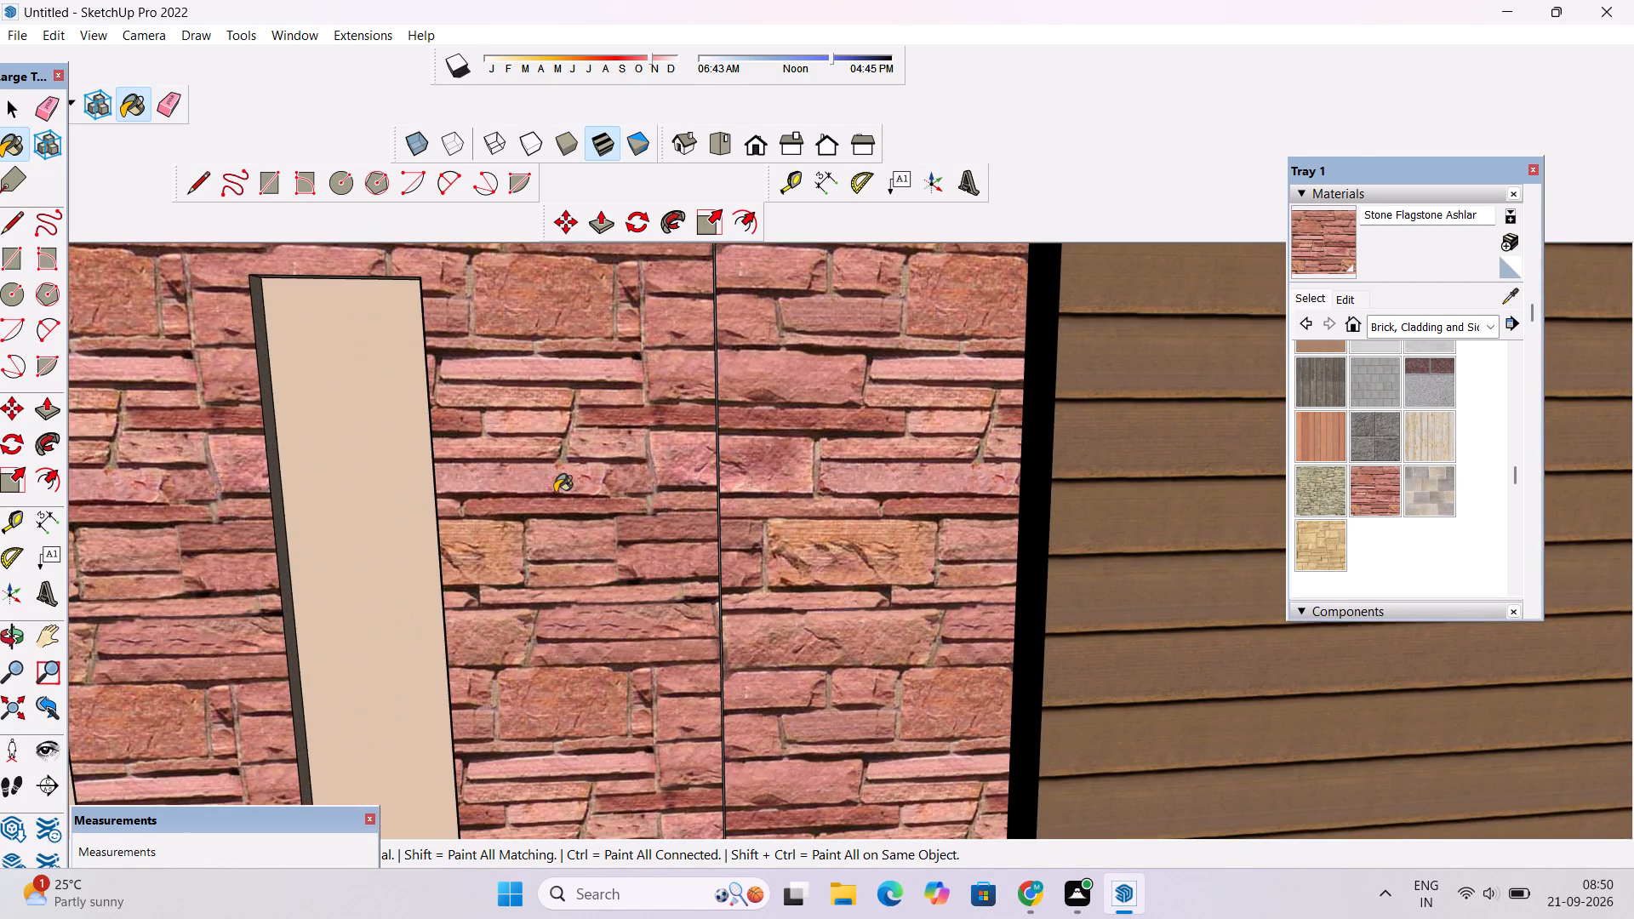
scroll(555, 493, "down", 1)
key("o")
scroll(558, 499, "down", 6)
left_click_drag(492, 561, 654, 568)
scroll(655, 568, "down", 11)
left_click_drag(664, 557, 728, 675)
scroll(728, 651, "up", 3)
left_click_drag(728, 645, 725, 568, "shift")
scroll(725, 568, "down", 3)
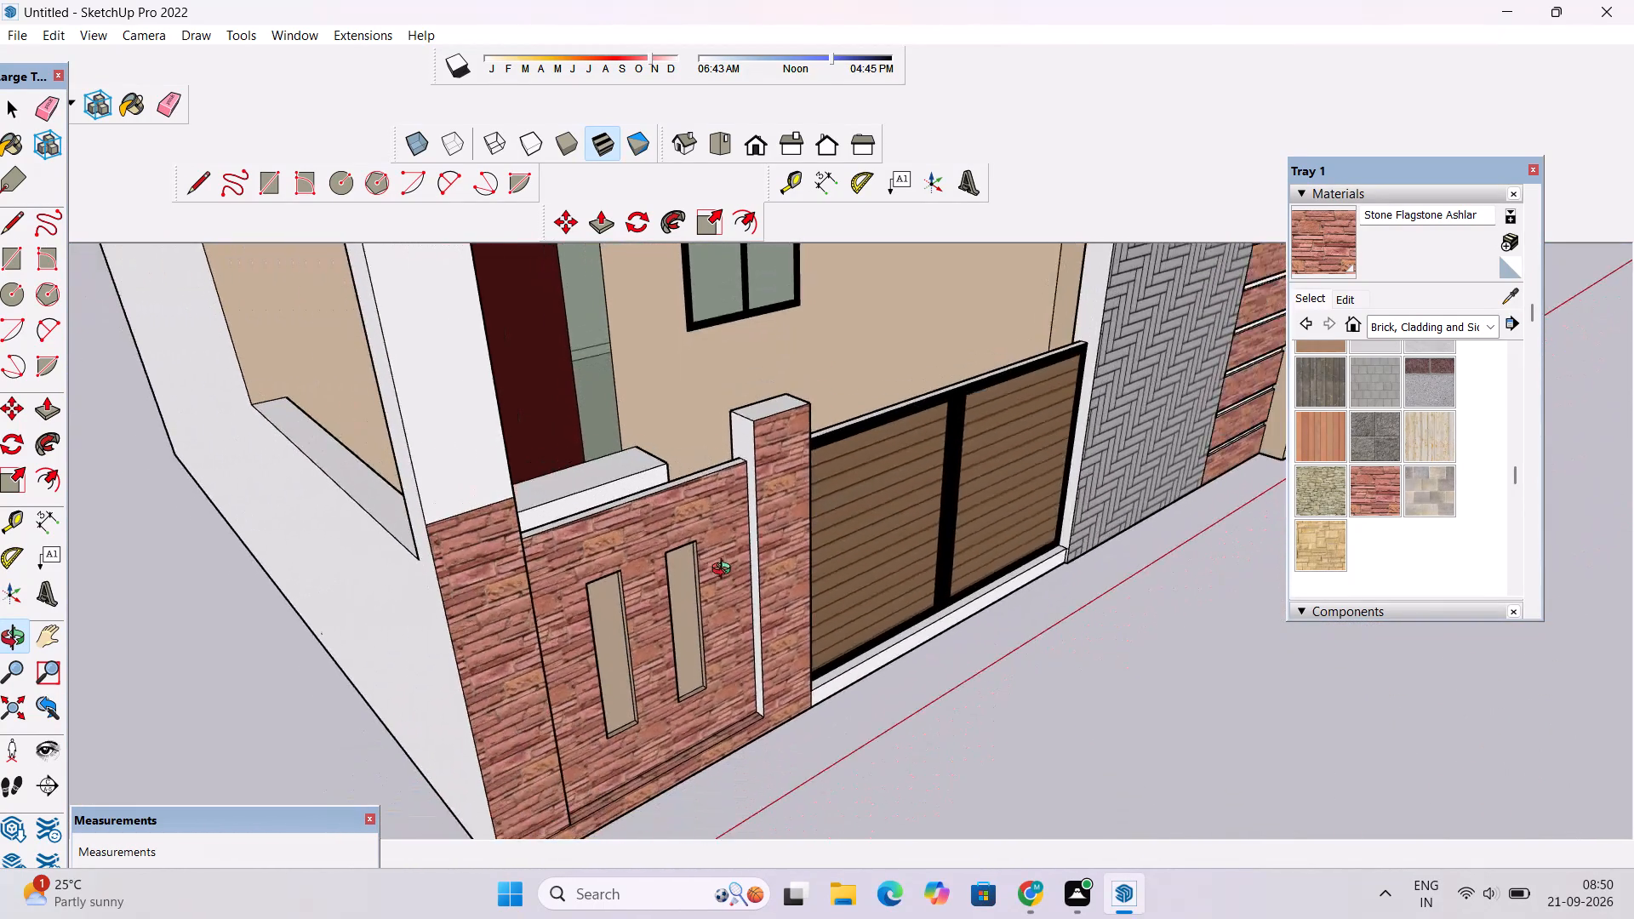
scroll(725, 571, "down", 1)
left_click_drag(727, 577, 757, 762)
left_click_drag(800, 680, 777, 643)
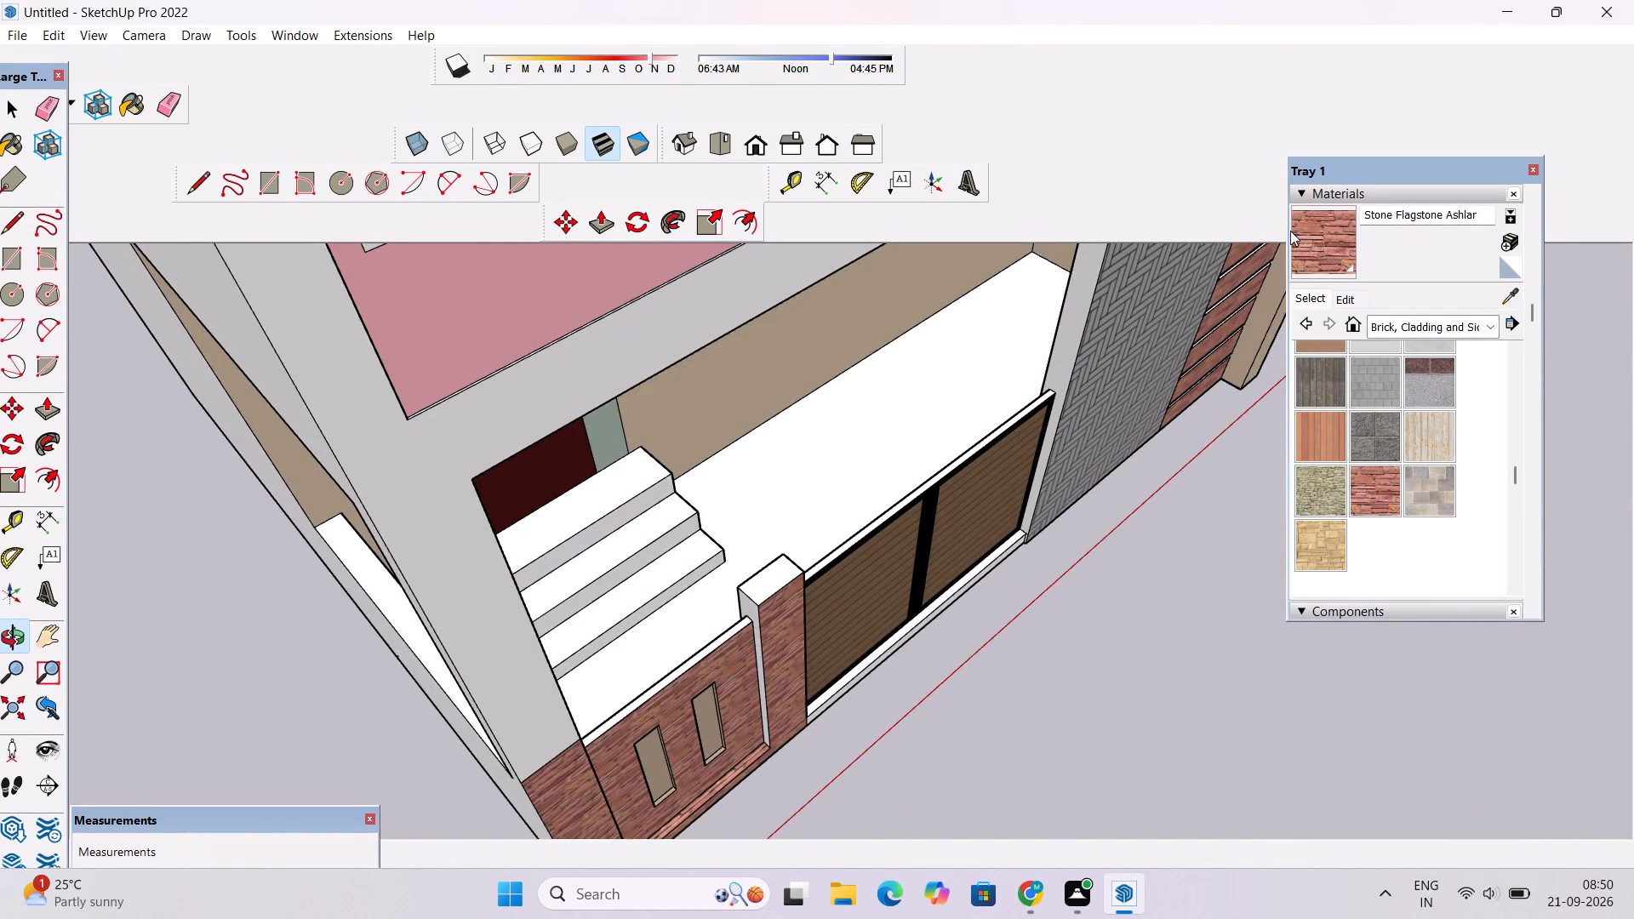
left_click(1326, 248)
scroll(800, 516, "up", 4)
left_click(717, 647)
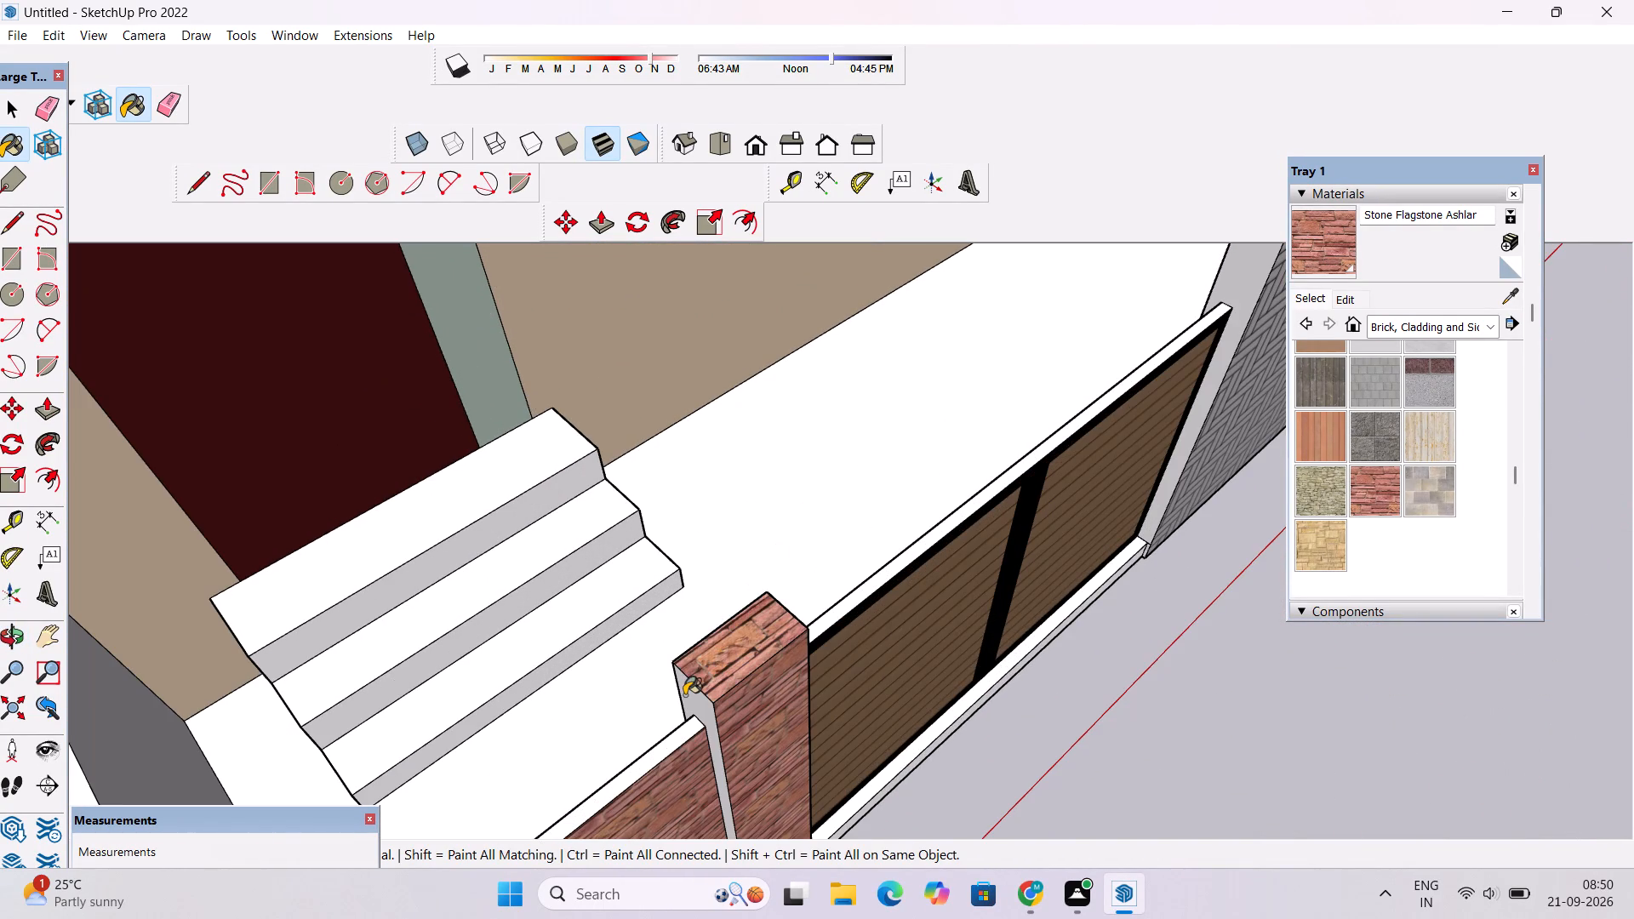
left_click(684, 695)
scroll(687, 689, "up", 7)
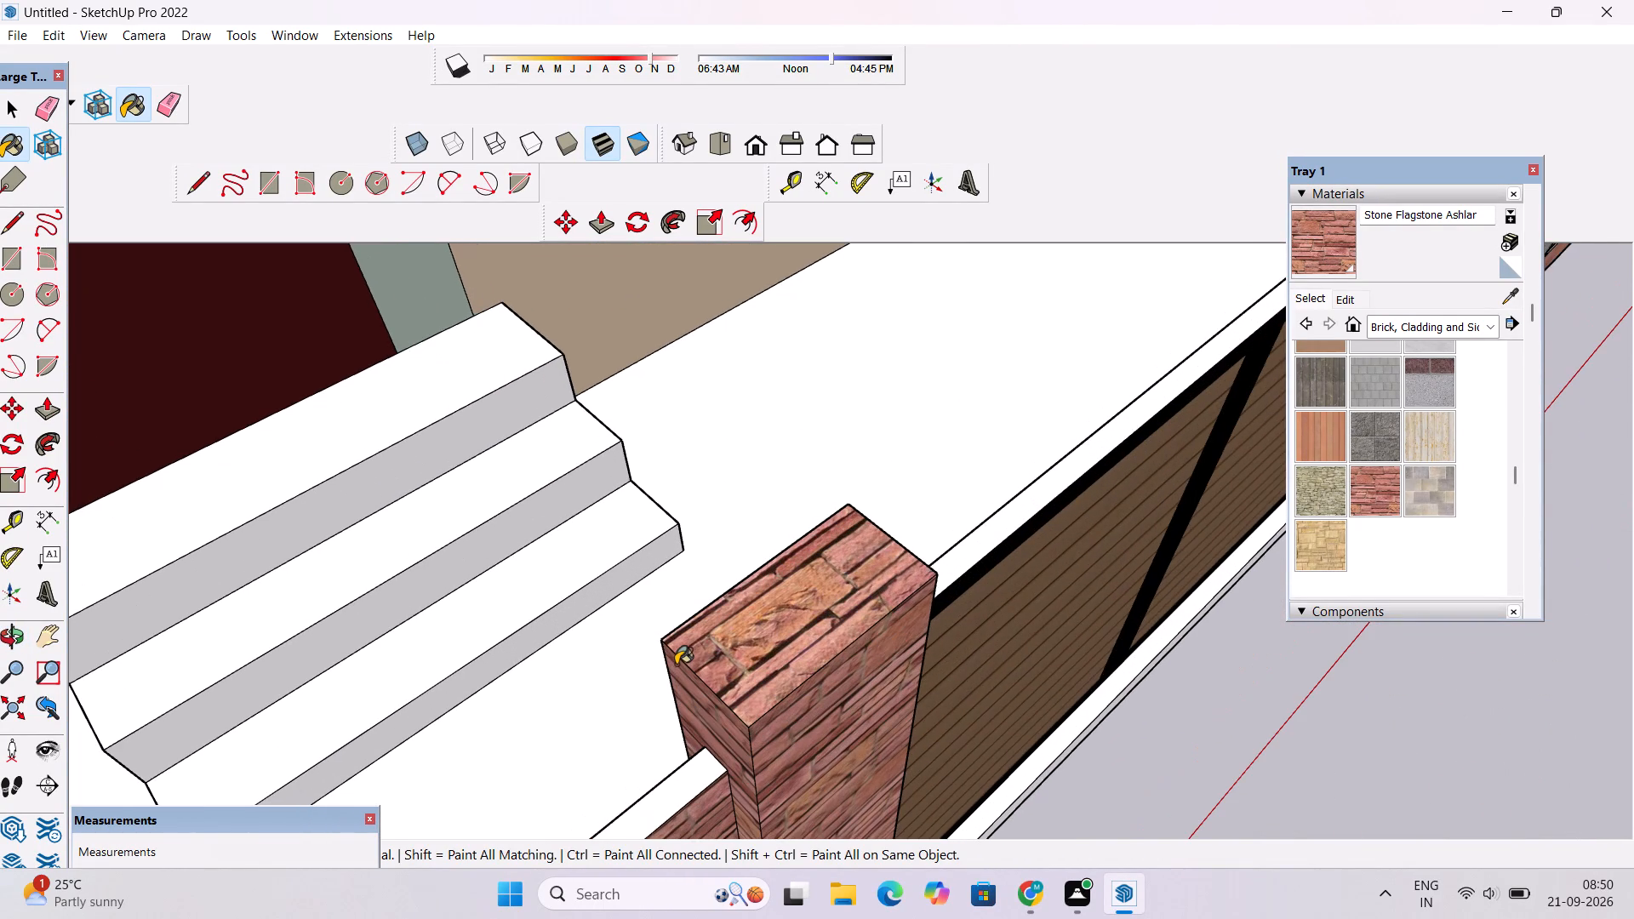
Paint the gate post's rear face and the boundary wall's inner face with Stone Flagstone Ashlar.
key("o")
scroll(666, 659, "down", 3)
left_click_drag(641, 656, 856, 639)
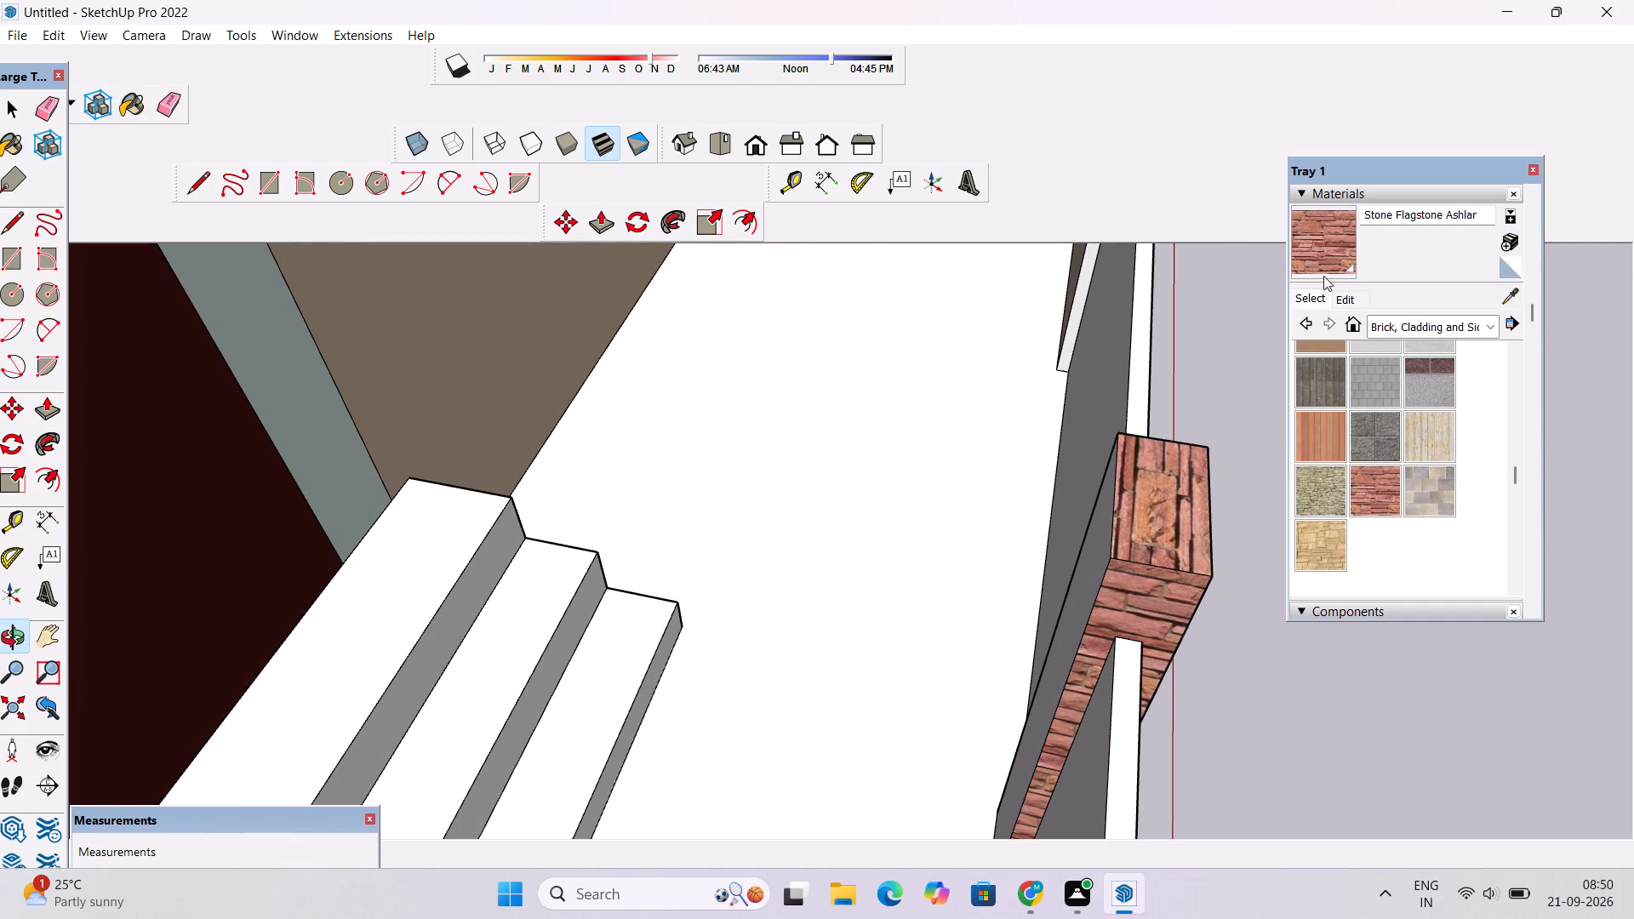
left_click(1312, 243)
left_click(1083, 555)
scroll(852, 601, "down", 6)
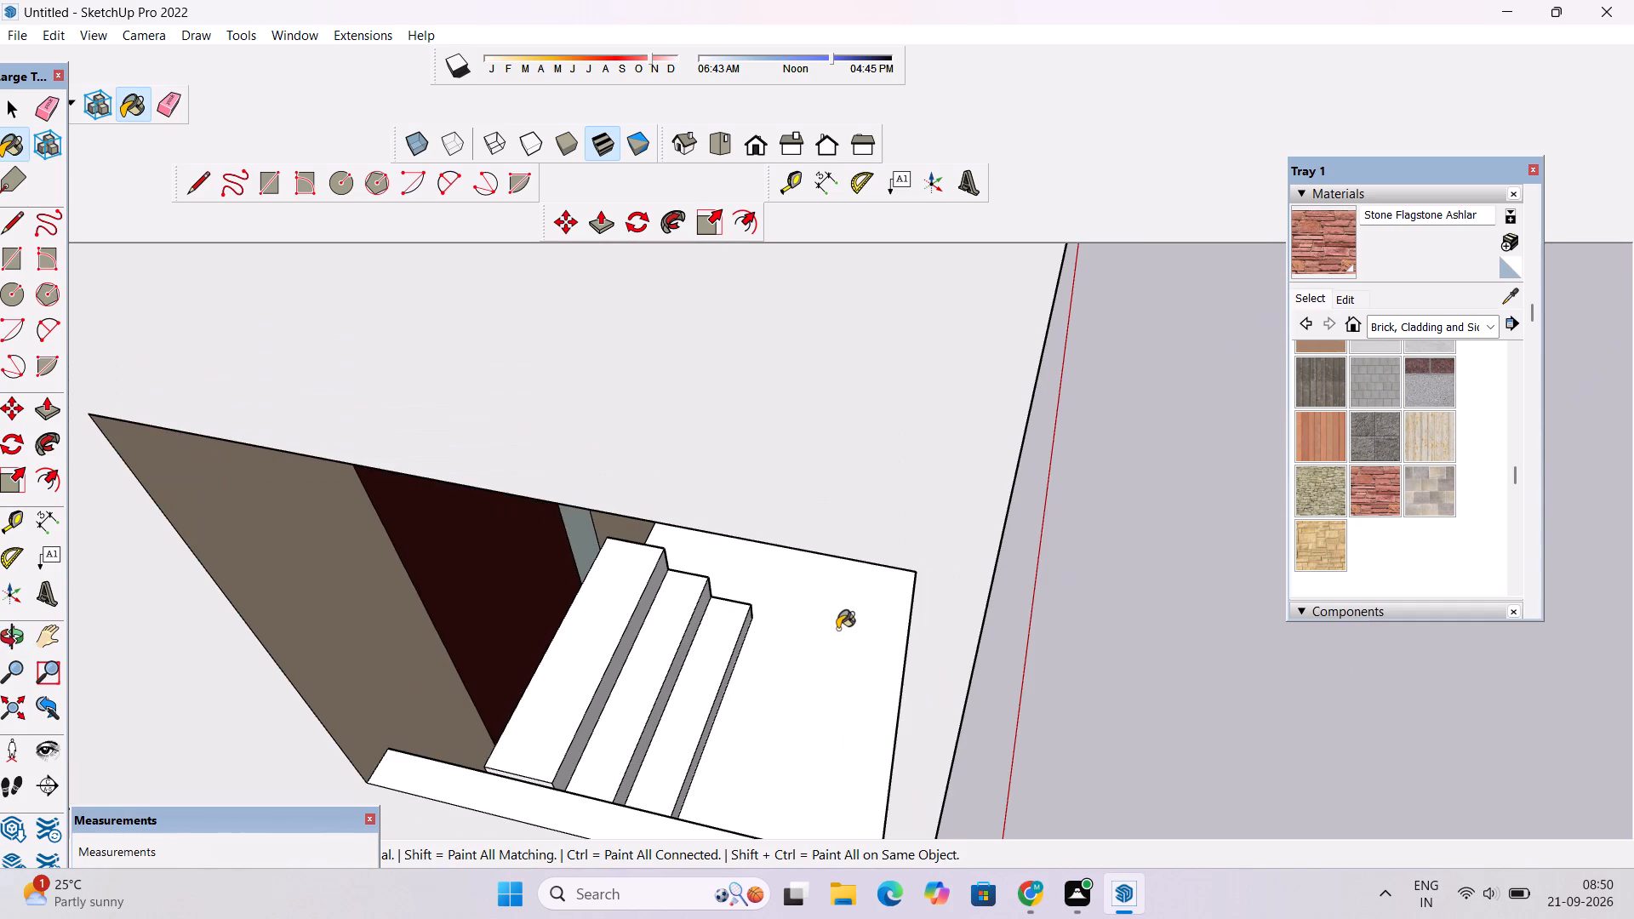
scroll(867, 667, "up", 7)
left_click(1115, 647)
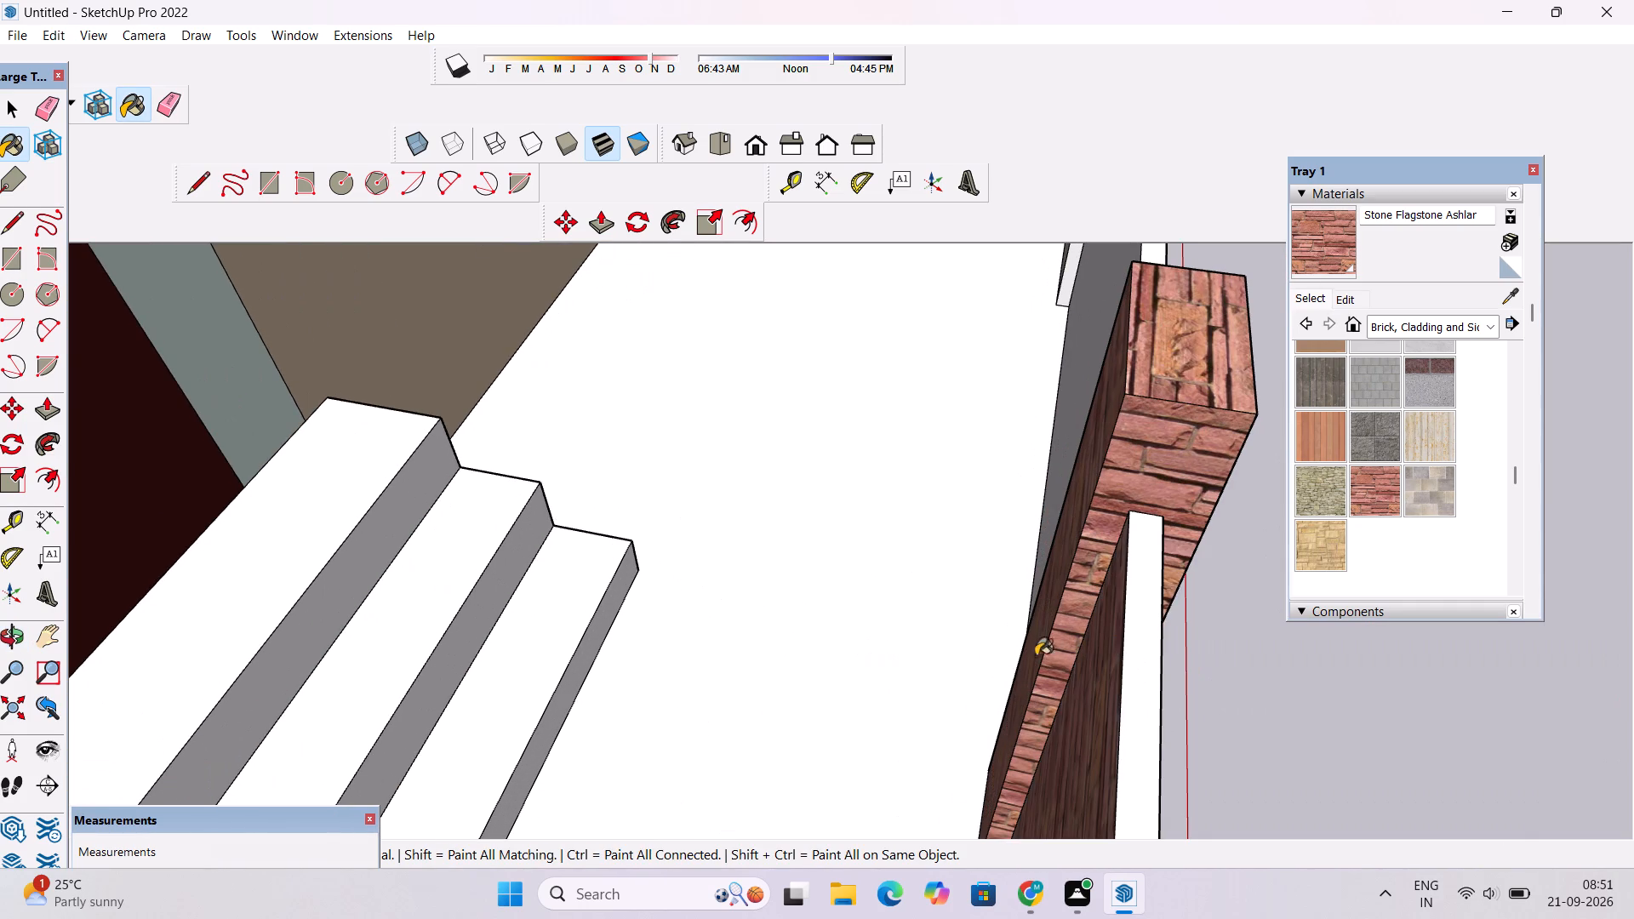
Paint the porch floor behind the gate with Stone Marble from the Stone materials.
key("o")
scroll(997, 659, "down", 9)
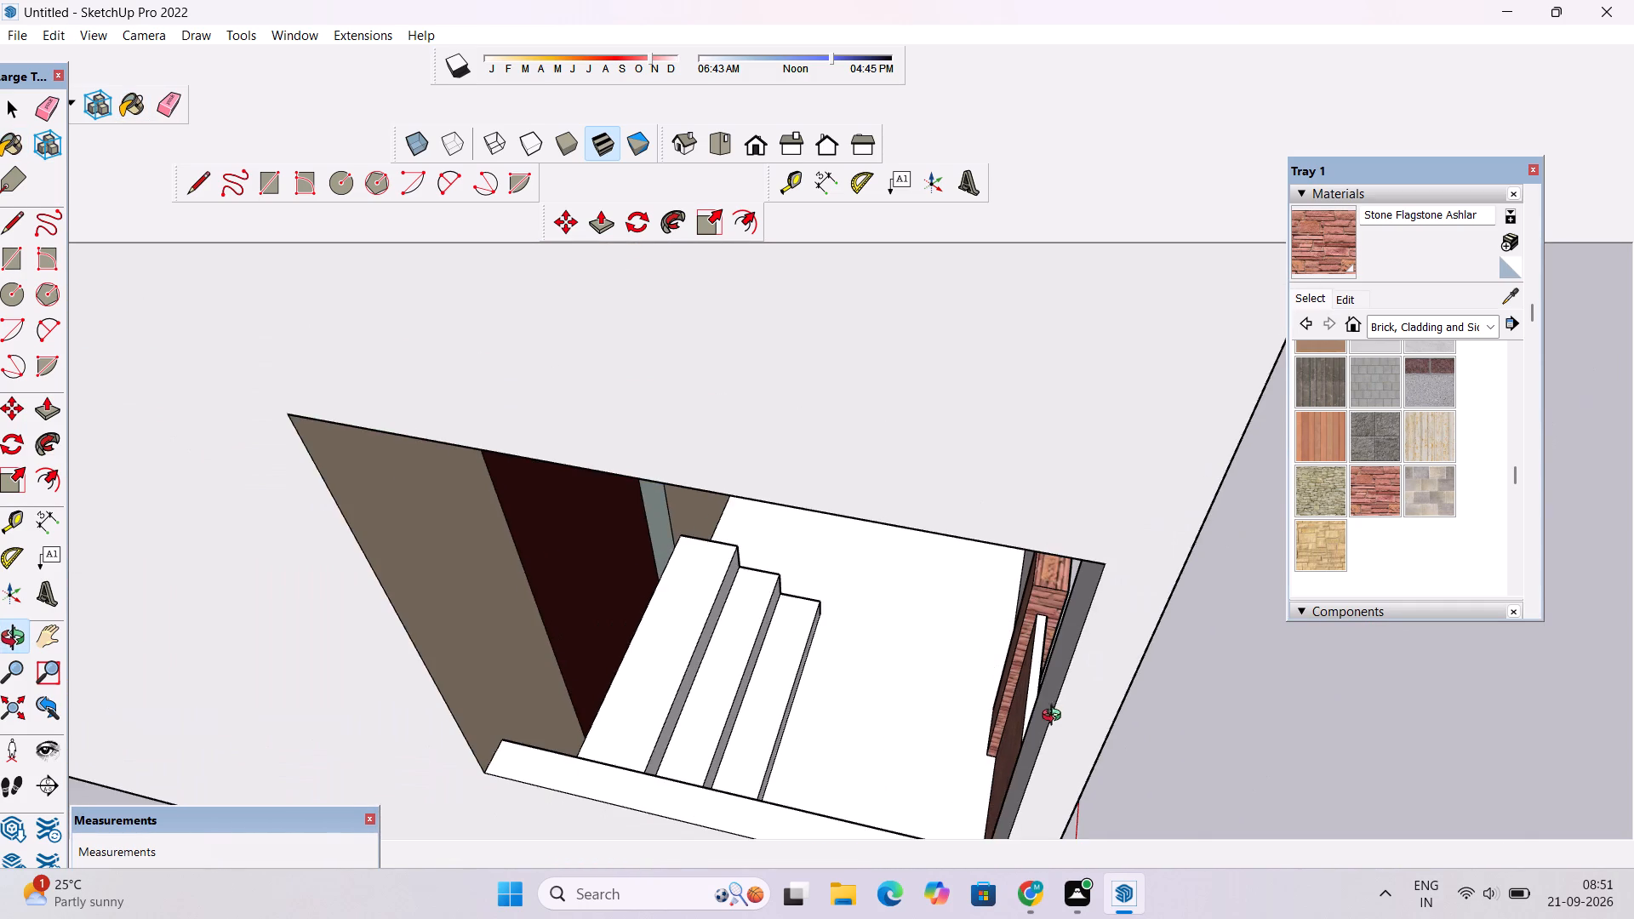
left_click_drag(1055, 717, 960, 631)
left_click_drag(856, 653, 837, 699, "shift")
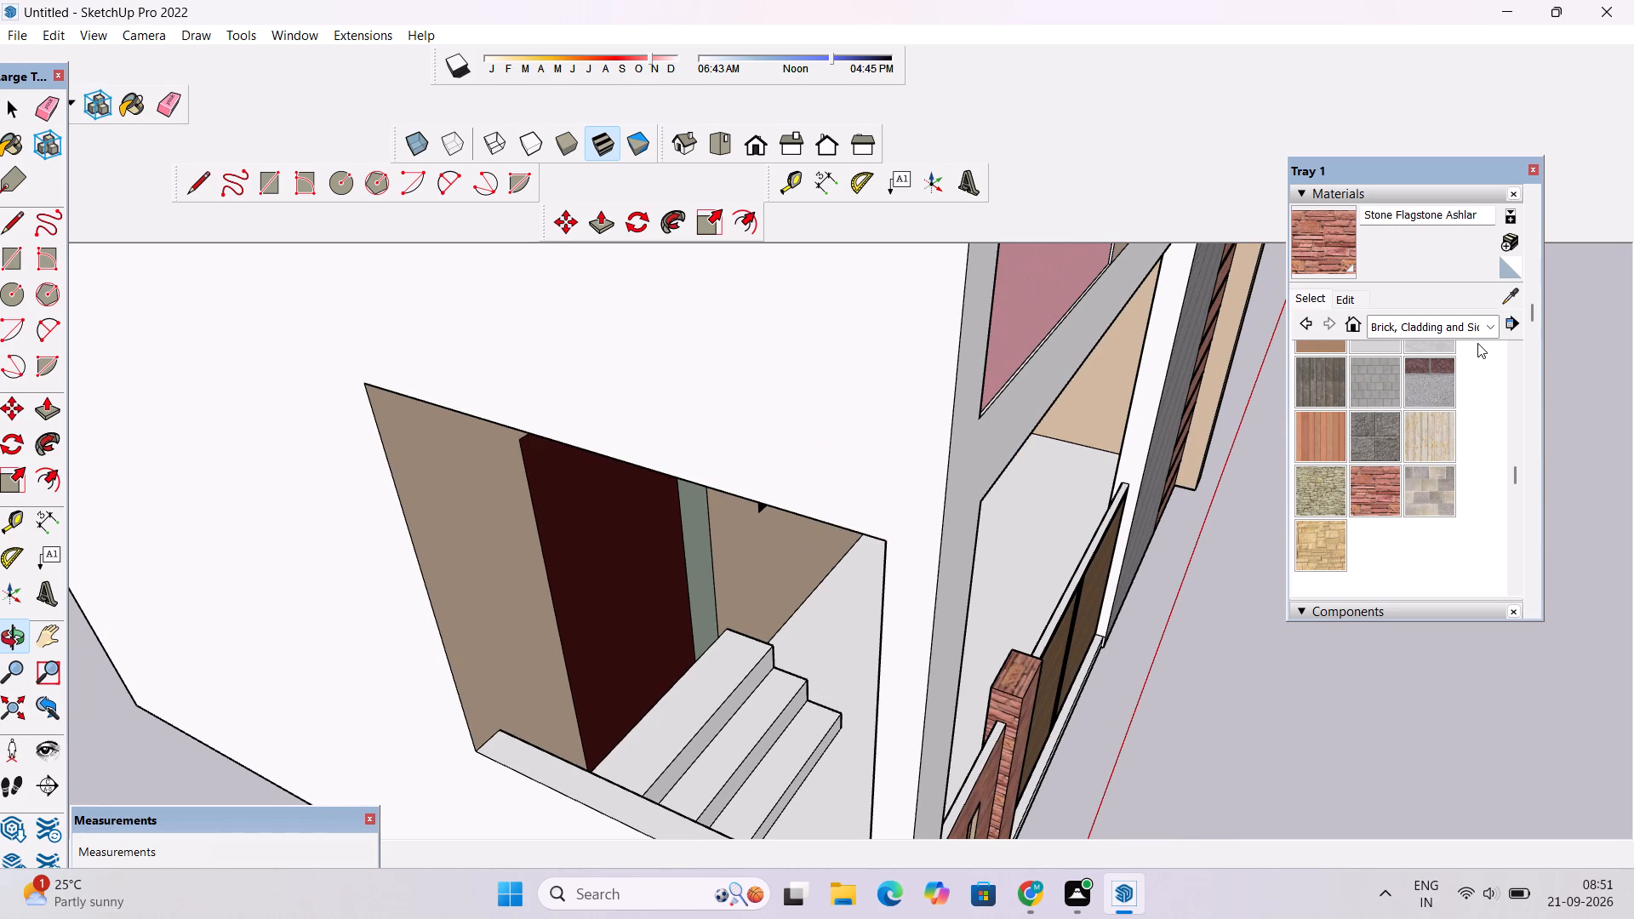
left_click(1468, 329)
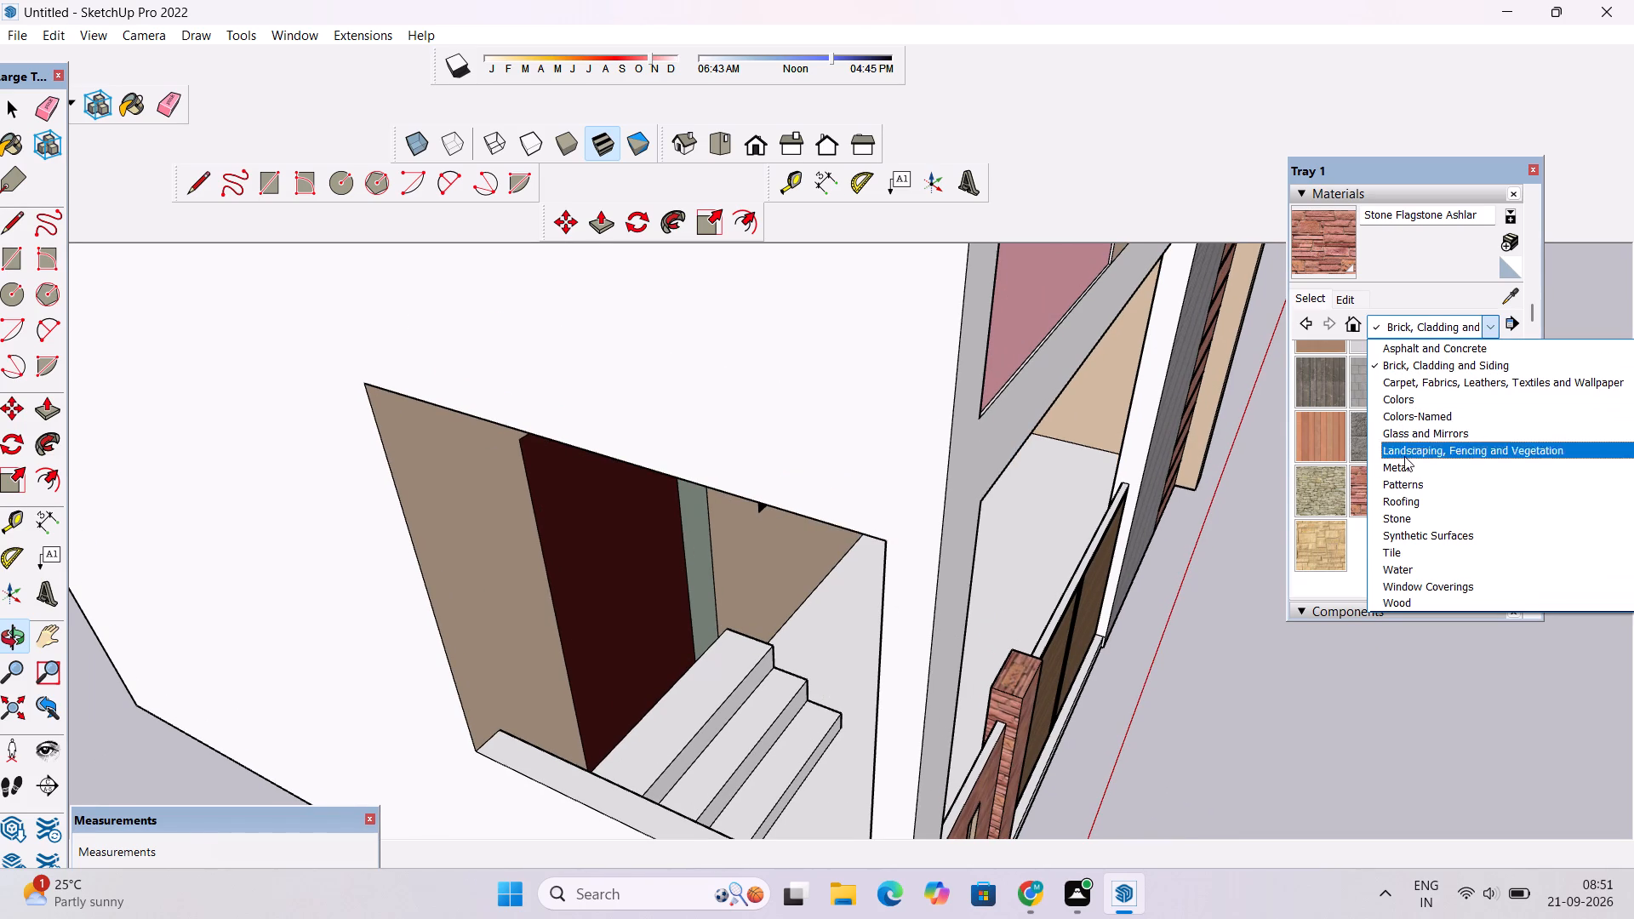
left_click(1399, 522)
left_click(1433, 414)
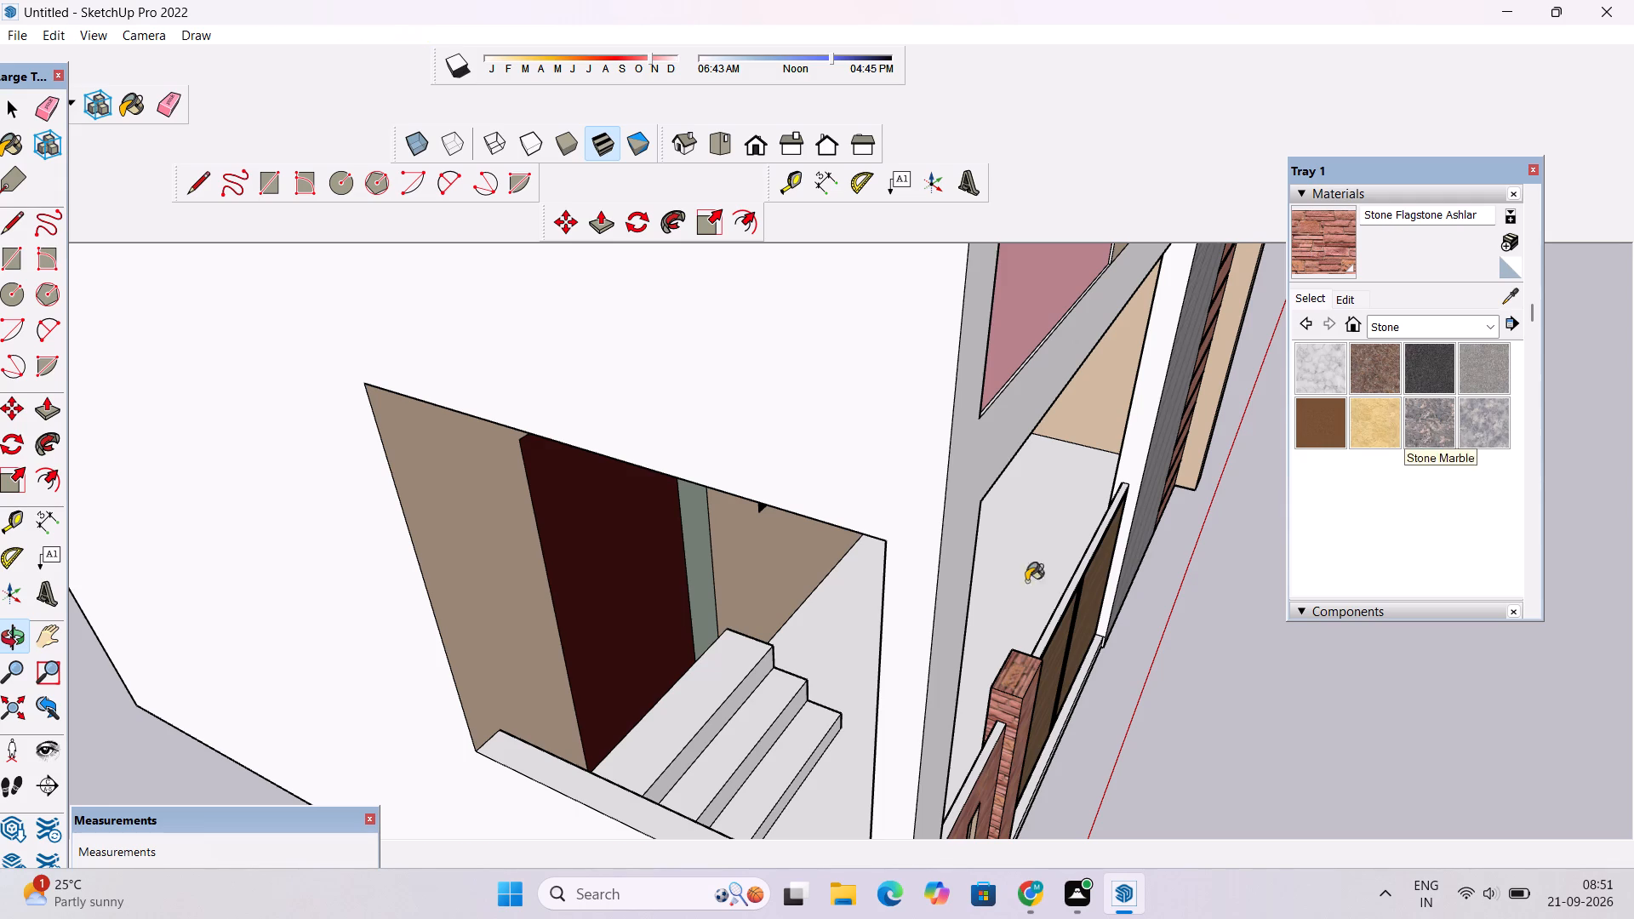
scroll(740, 671, "up", 5)
left_click(872, 614)
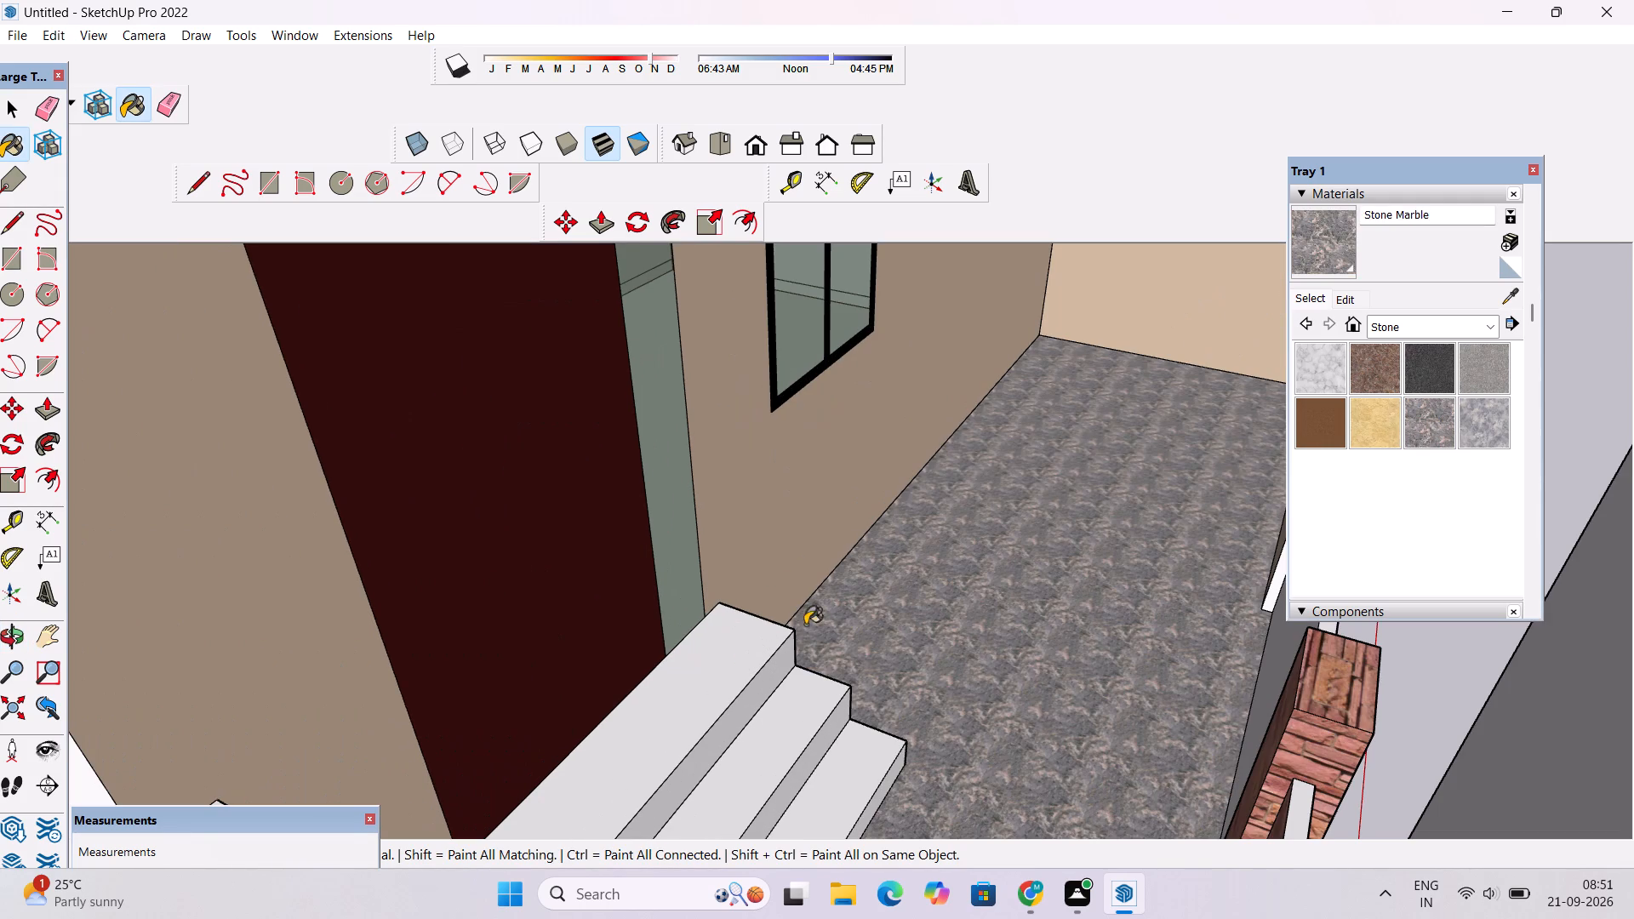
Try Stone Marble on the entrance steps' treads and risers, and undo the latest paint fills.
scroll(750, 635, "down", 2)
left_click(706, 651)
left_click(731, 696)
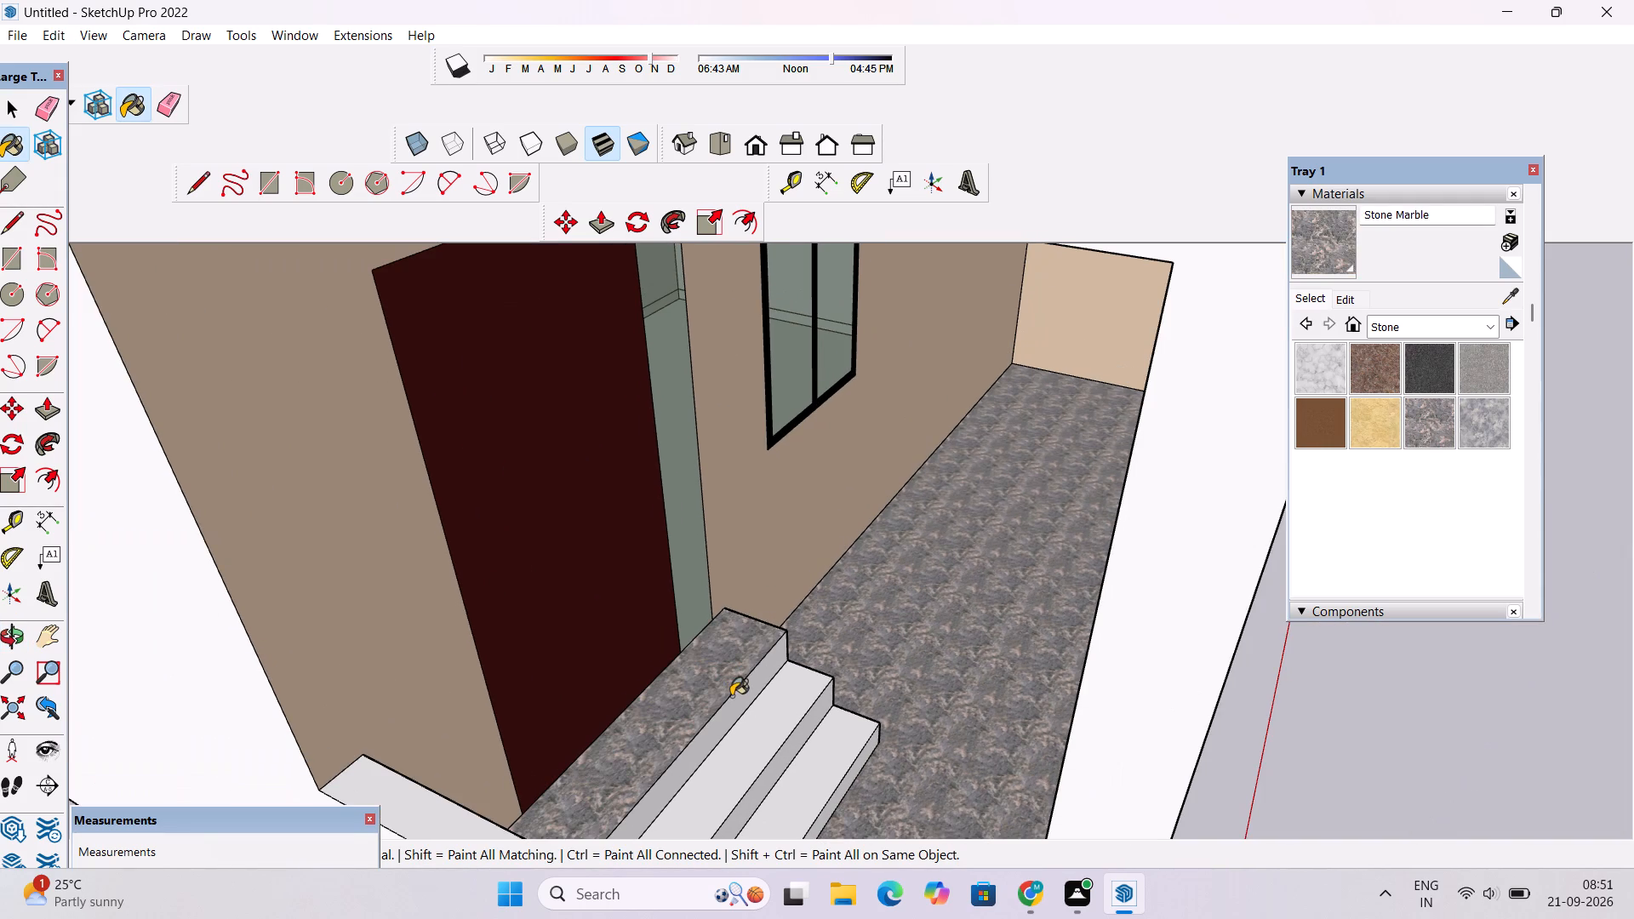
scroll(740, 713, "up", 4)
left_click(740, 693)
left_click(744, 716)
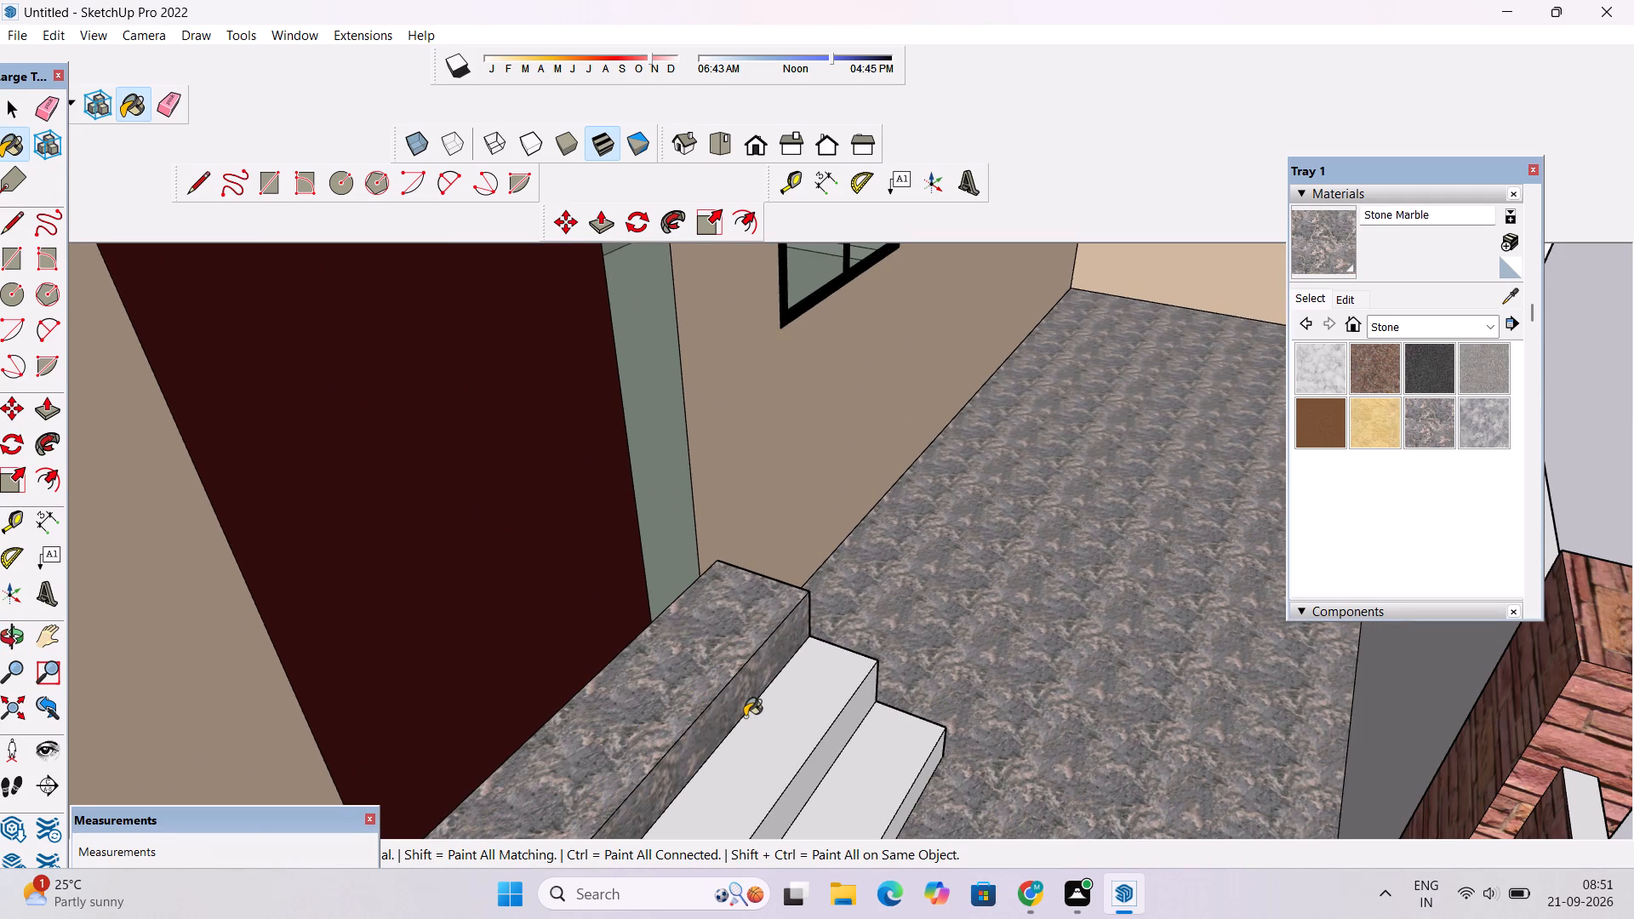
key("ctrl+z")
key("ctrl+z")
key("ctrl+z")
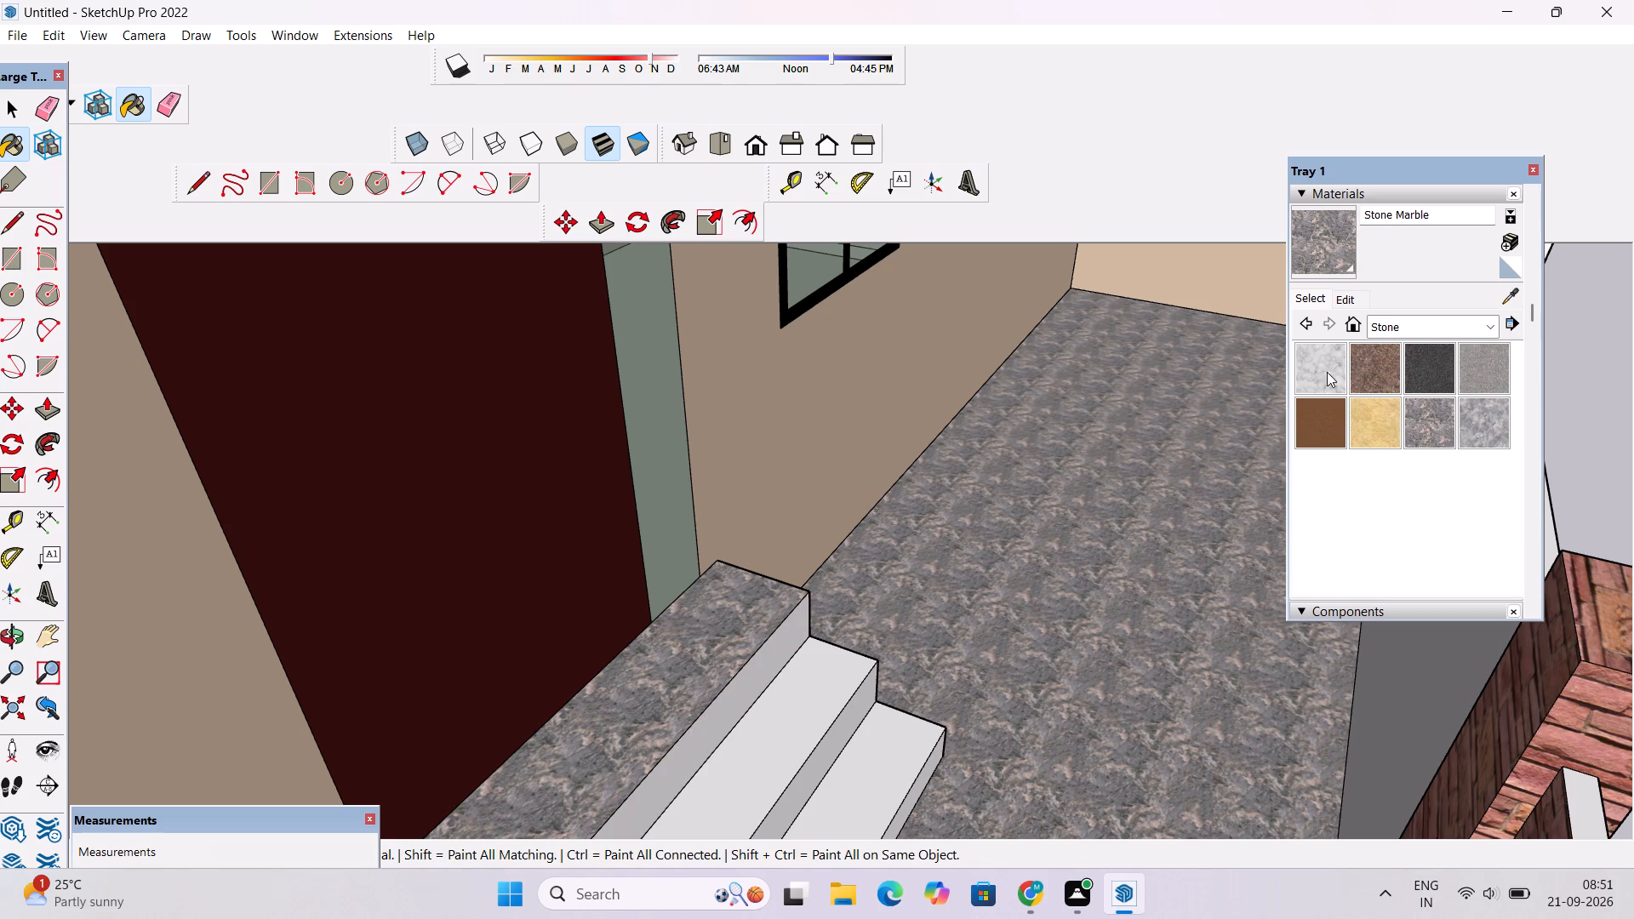
Paint the treads and risers of the three entrance steps with Granite Brown.
left_click(1380, 367)
left_click(742, 624)
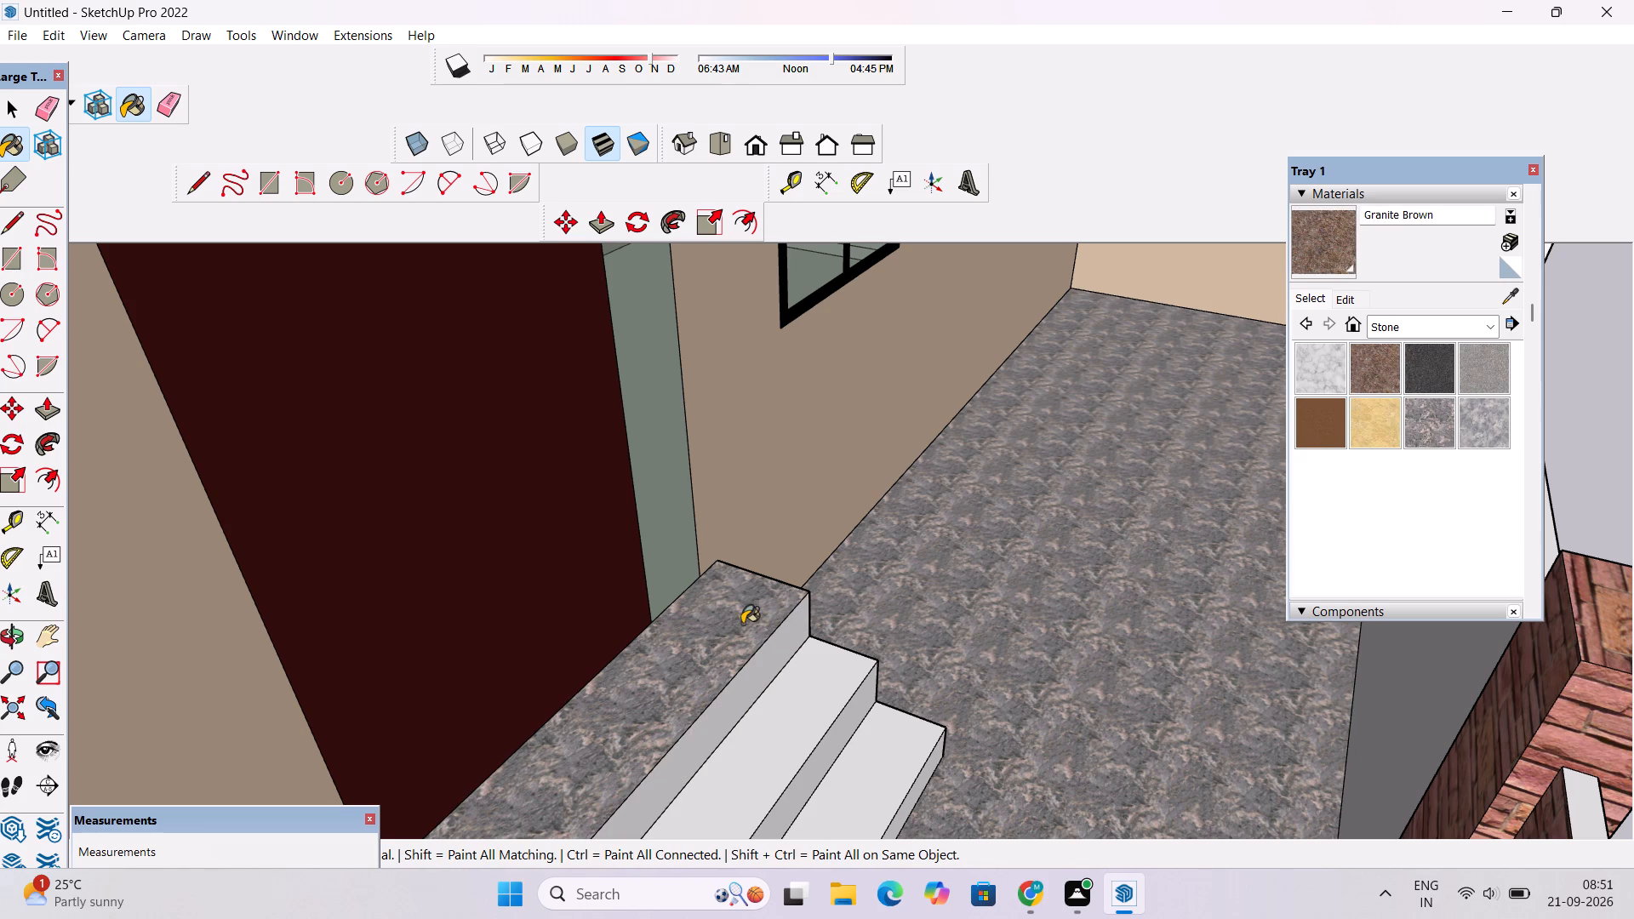
left_click(779, 740)
left_click(728, 711)
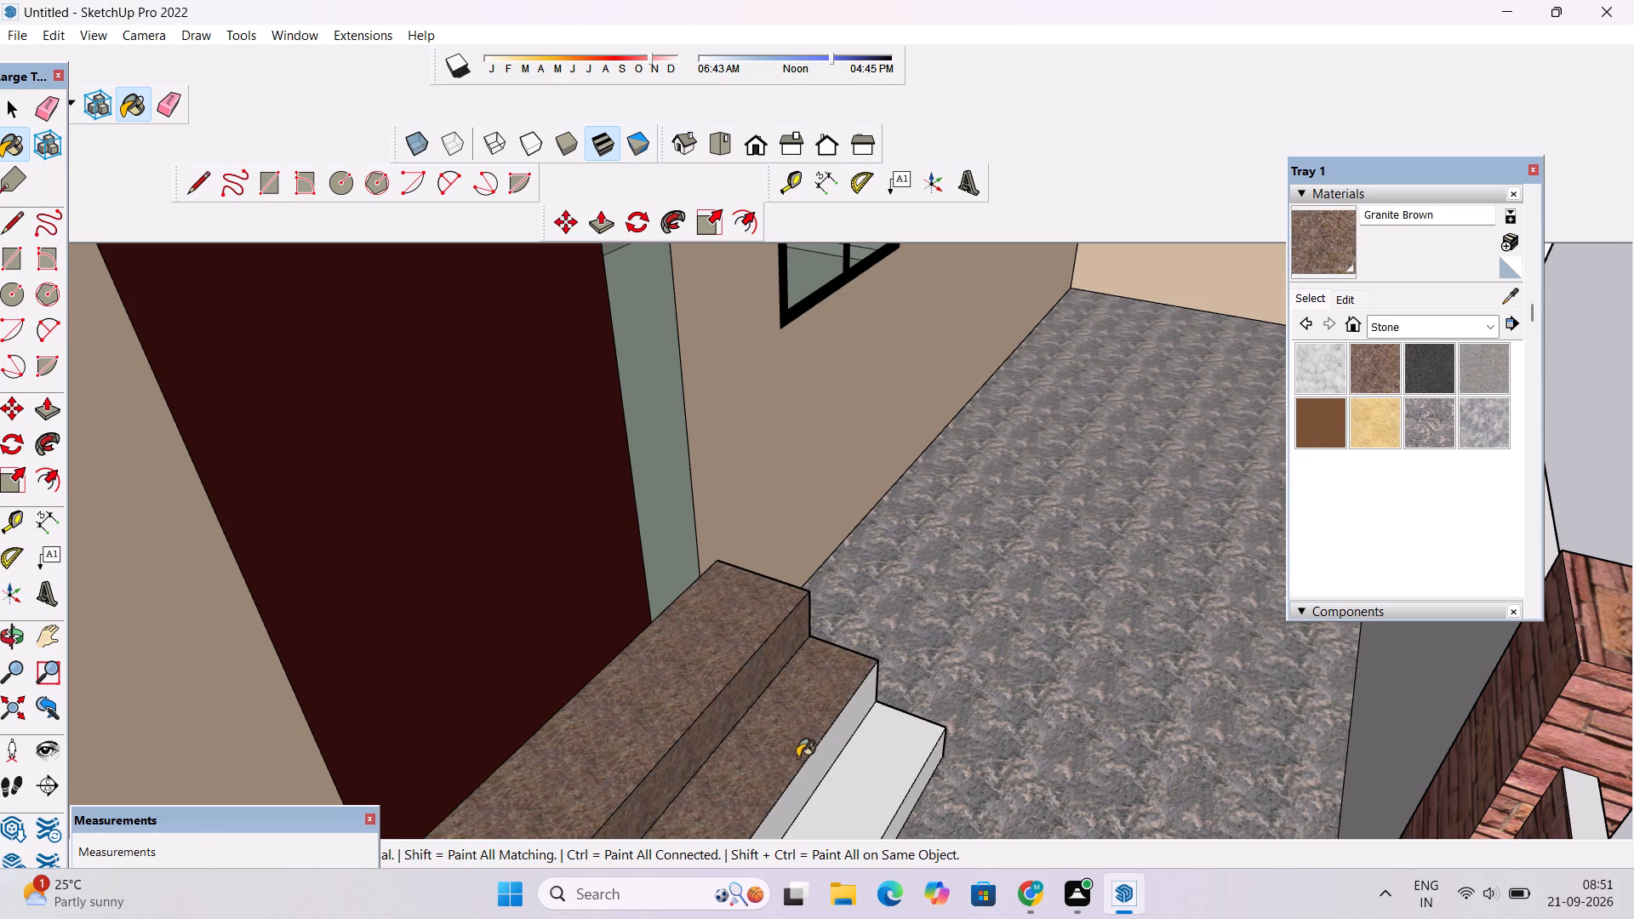
left_click(813, 767)
scroll(766, 612, "down", 5)
scroll(815, 768, "up", 4)
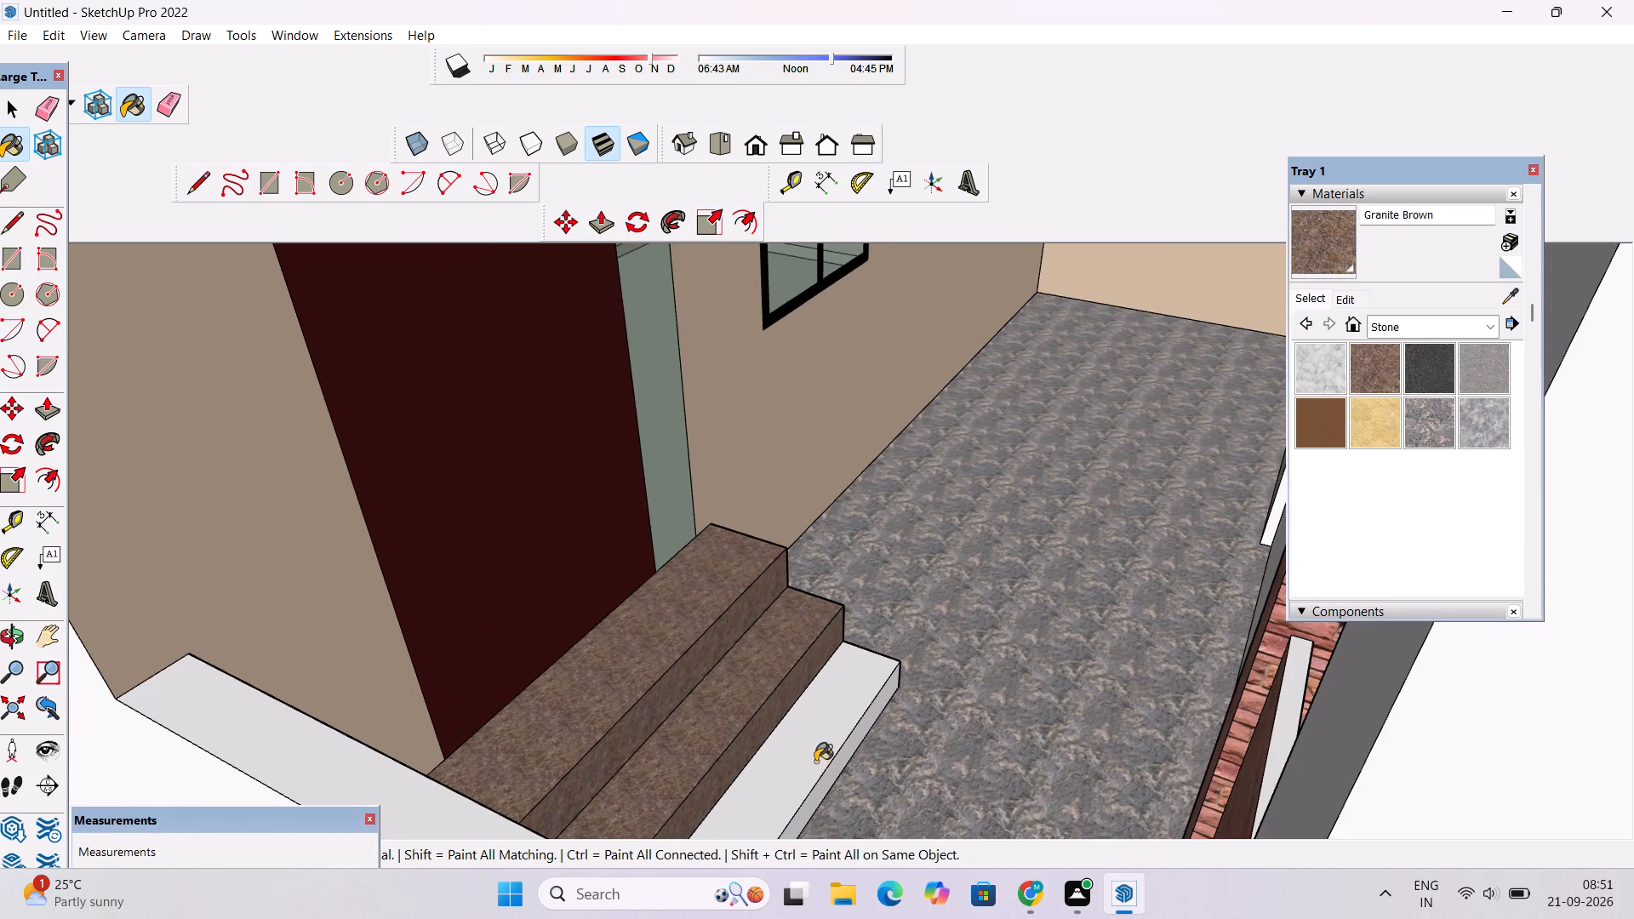
left_click(815, 762)
left_click(832, 773)
Paint the entrance steps' stepped side face, on the window side, with Granite Brown.
key("o")
scroll(808, 748, "down", 5)
left_click_drag(971, 699, 603, 751)
scroll(753, 659, "up", 10)
left_click_drag(727, 613, 662, 636)
left_click(1330, 261)
left_click(574, 398)
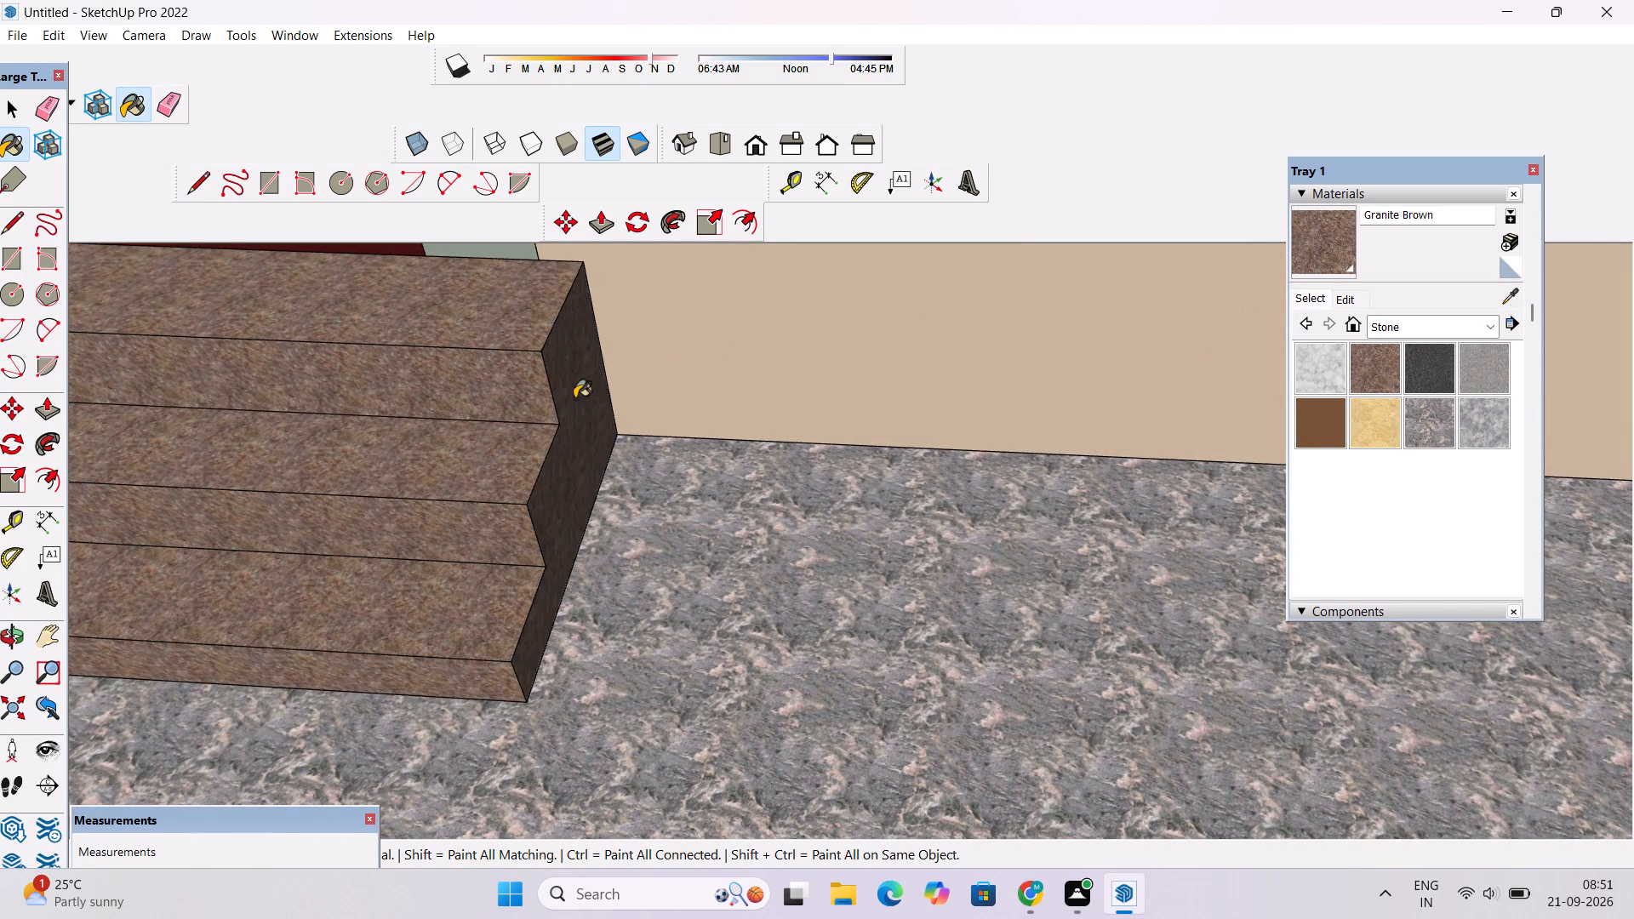
Paint the entrance steps' opposite side face, beside the low side wall, with Granite Brown.
key("o")
scroll(574, 398, "down", 11)
left_click_drag(345, 464, 665, 404)
scroll(667, 402, "down", 6)
scroll(488, 472, "down", 9)
scroll(343, 539, "up", 5)
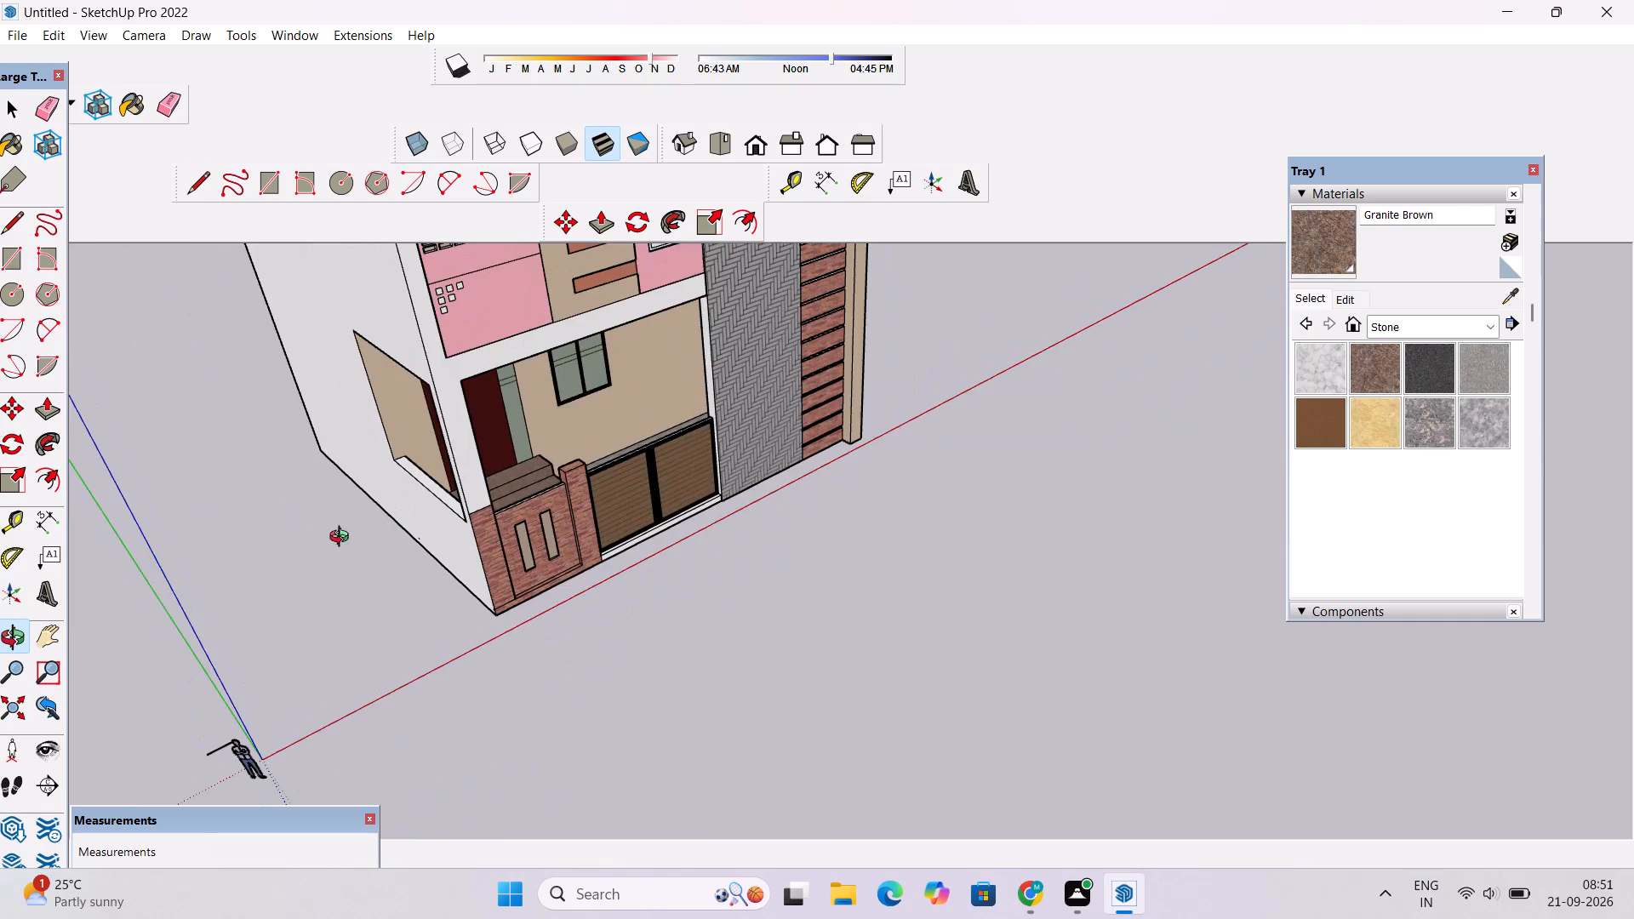
scroll(343, 539, "up", 14)
left_click_drag(523, 468, 532, 545)
scroll(601, 506, "up", 12)
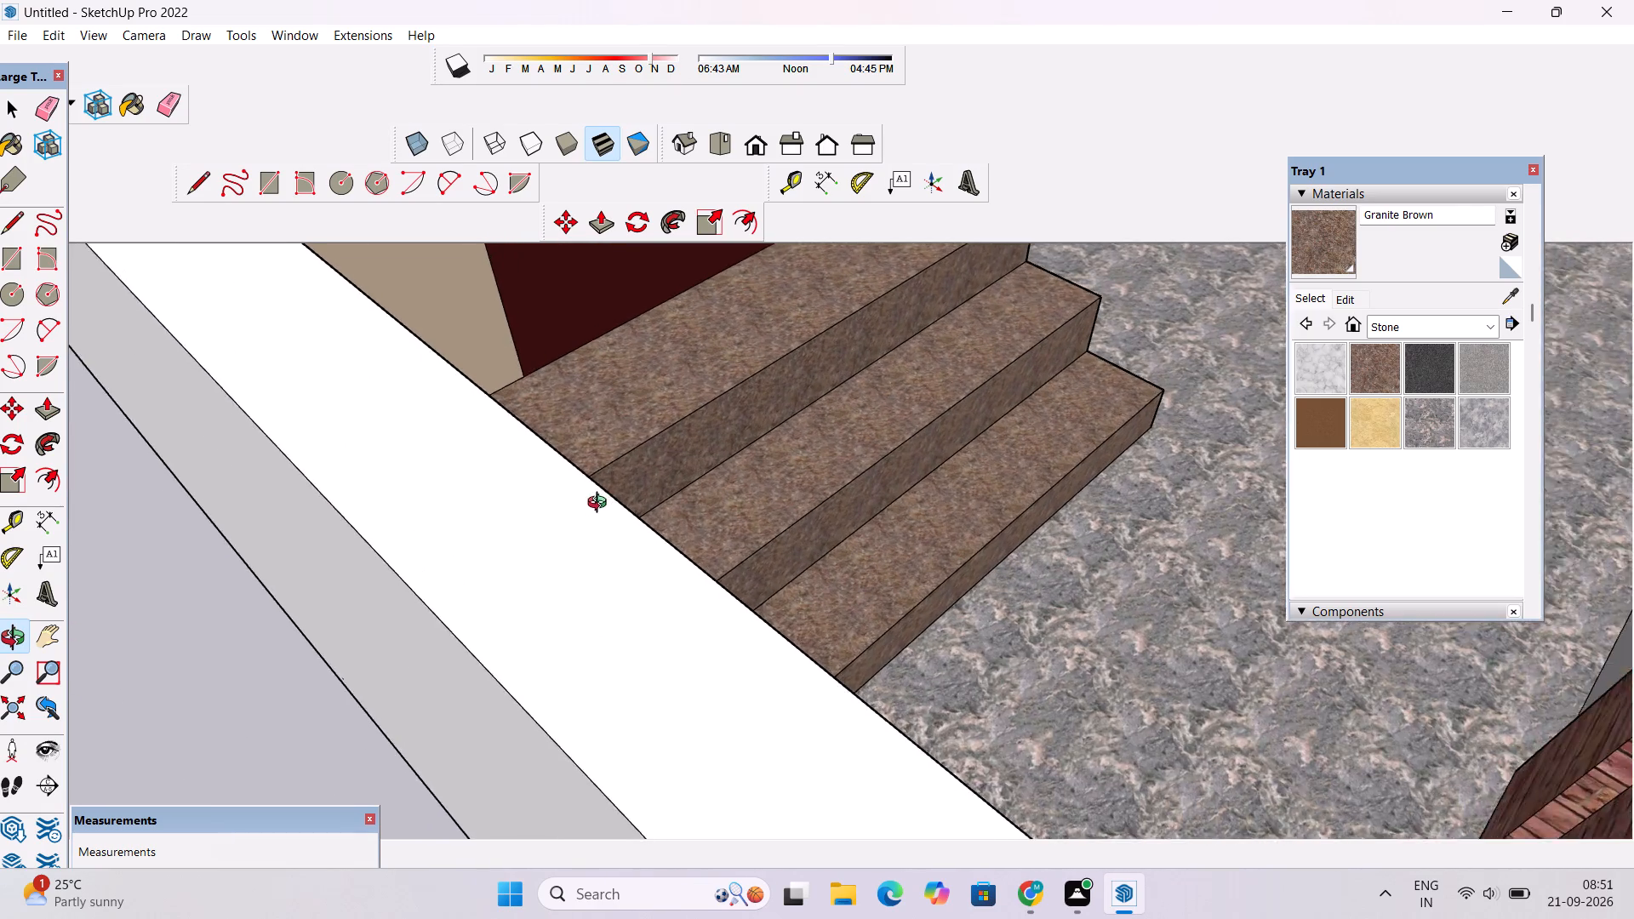
scroll(601, 505, "up", 3)
left_click_drag(621, 475, 608, 536)
scroll(533, 534, "up", 4)
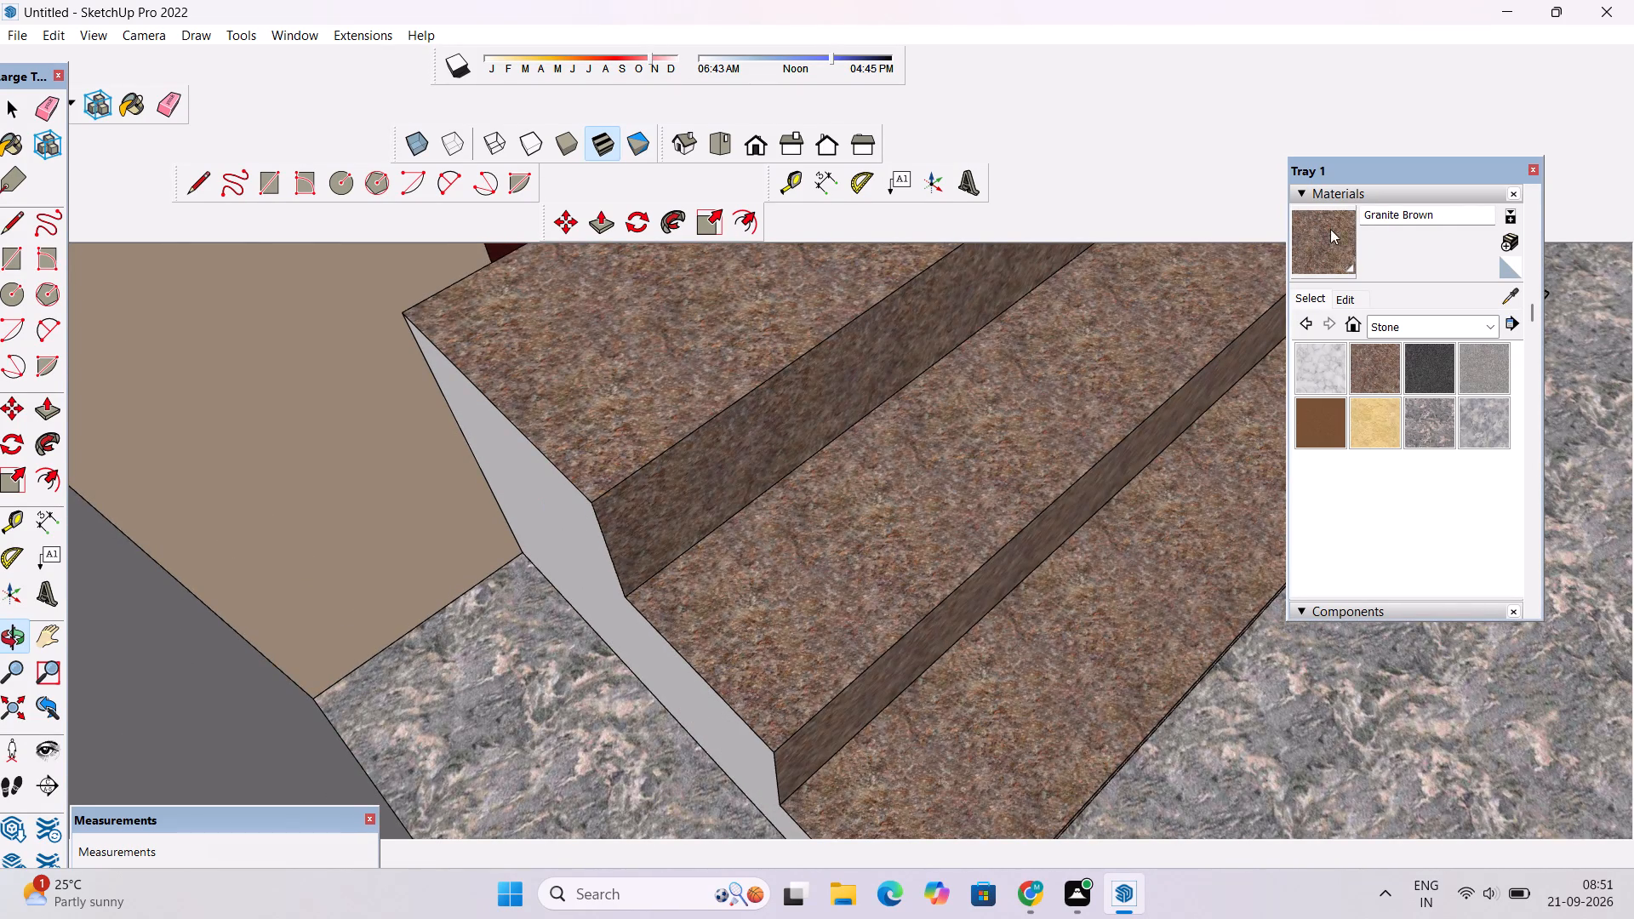
left_click(1333, 240)
left_click(528, 480)
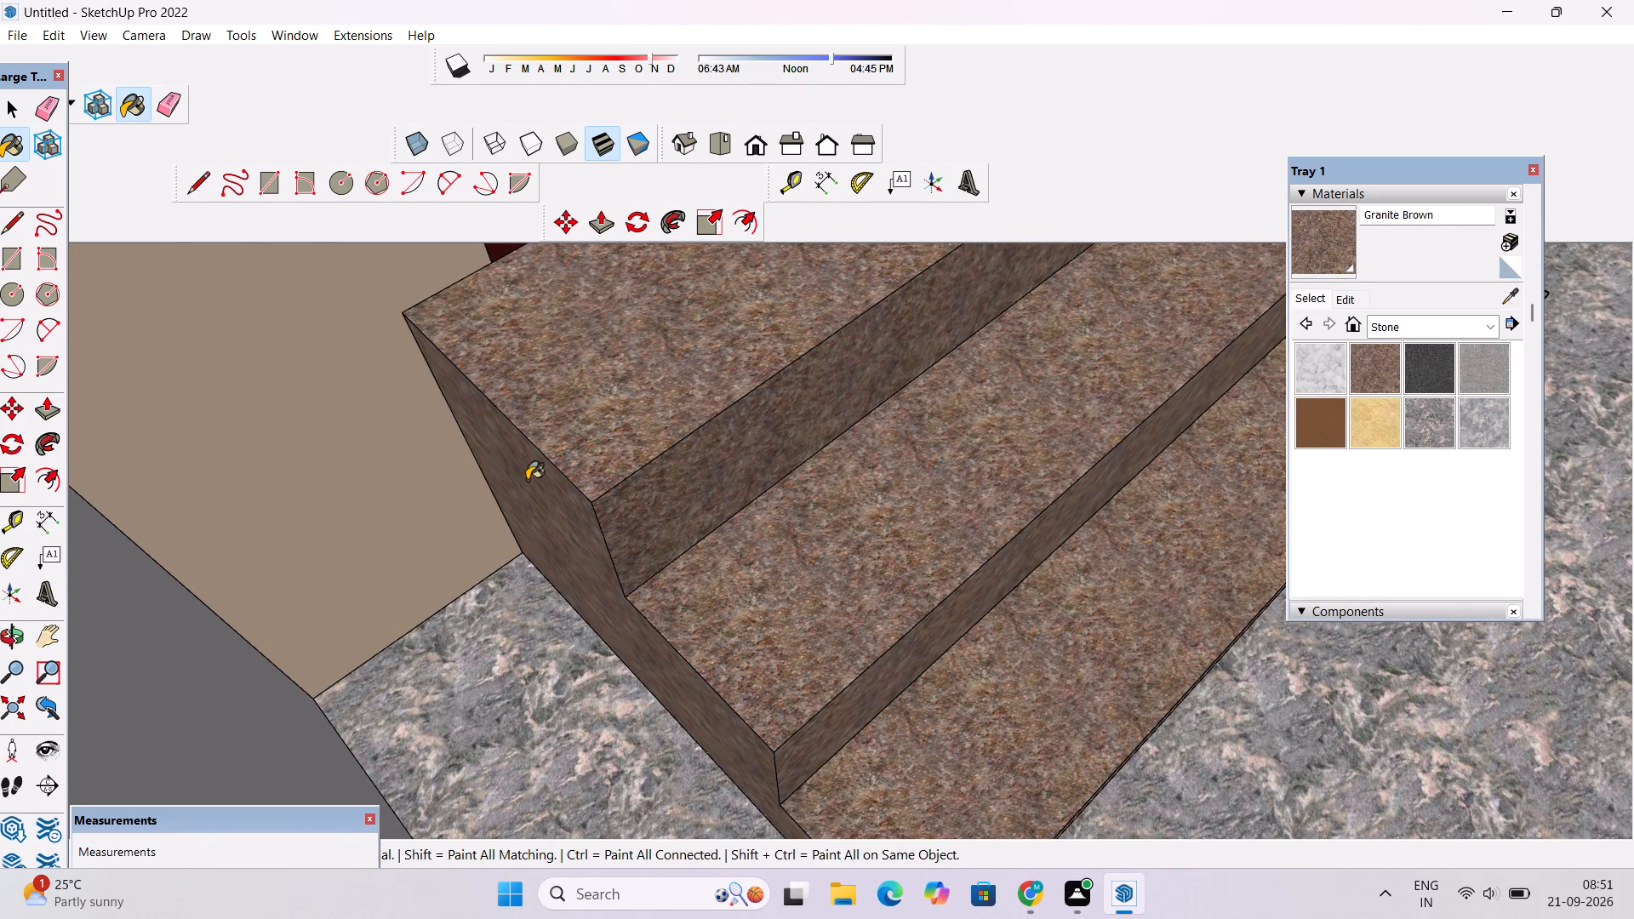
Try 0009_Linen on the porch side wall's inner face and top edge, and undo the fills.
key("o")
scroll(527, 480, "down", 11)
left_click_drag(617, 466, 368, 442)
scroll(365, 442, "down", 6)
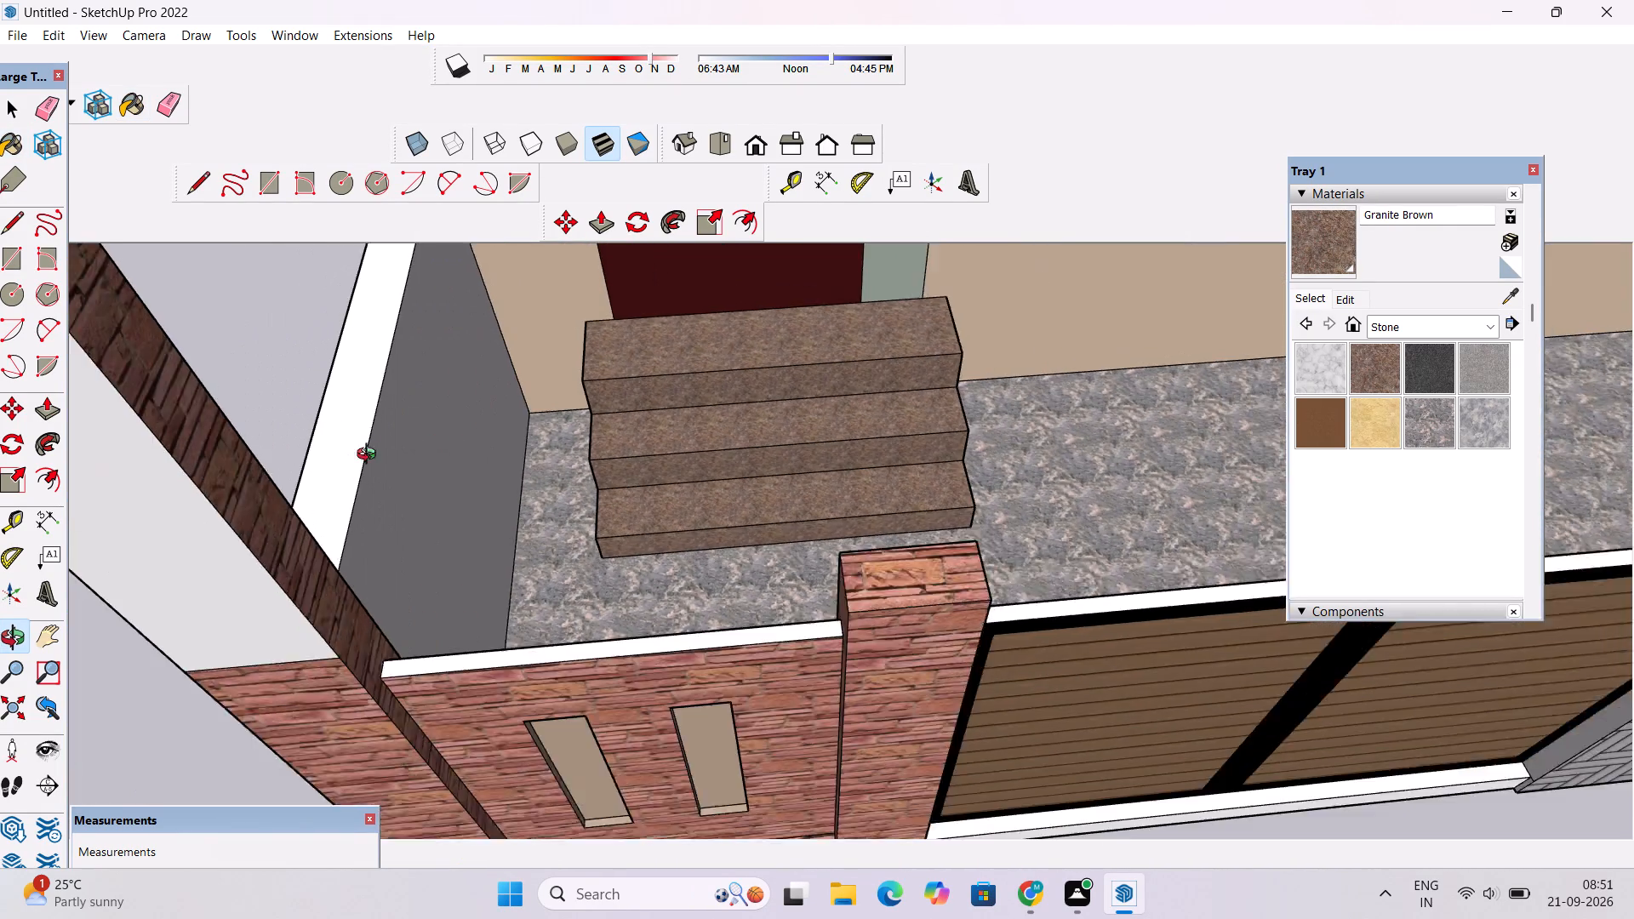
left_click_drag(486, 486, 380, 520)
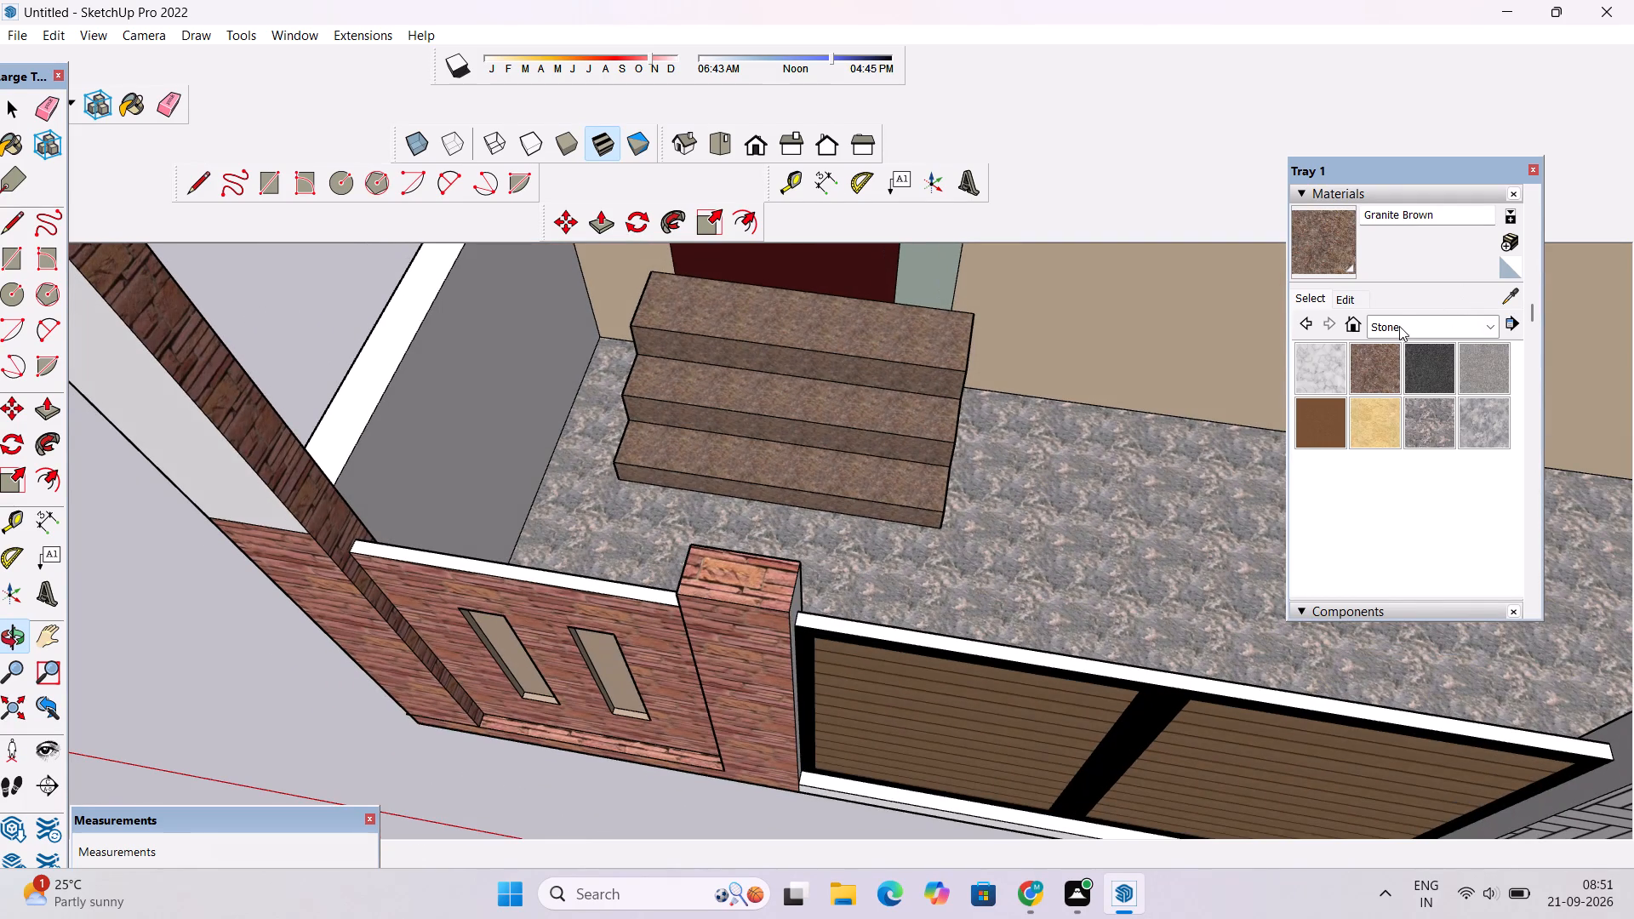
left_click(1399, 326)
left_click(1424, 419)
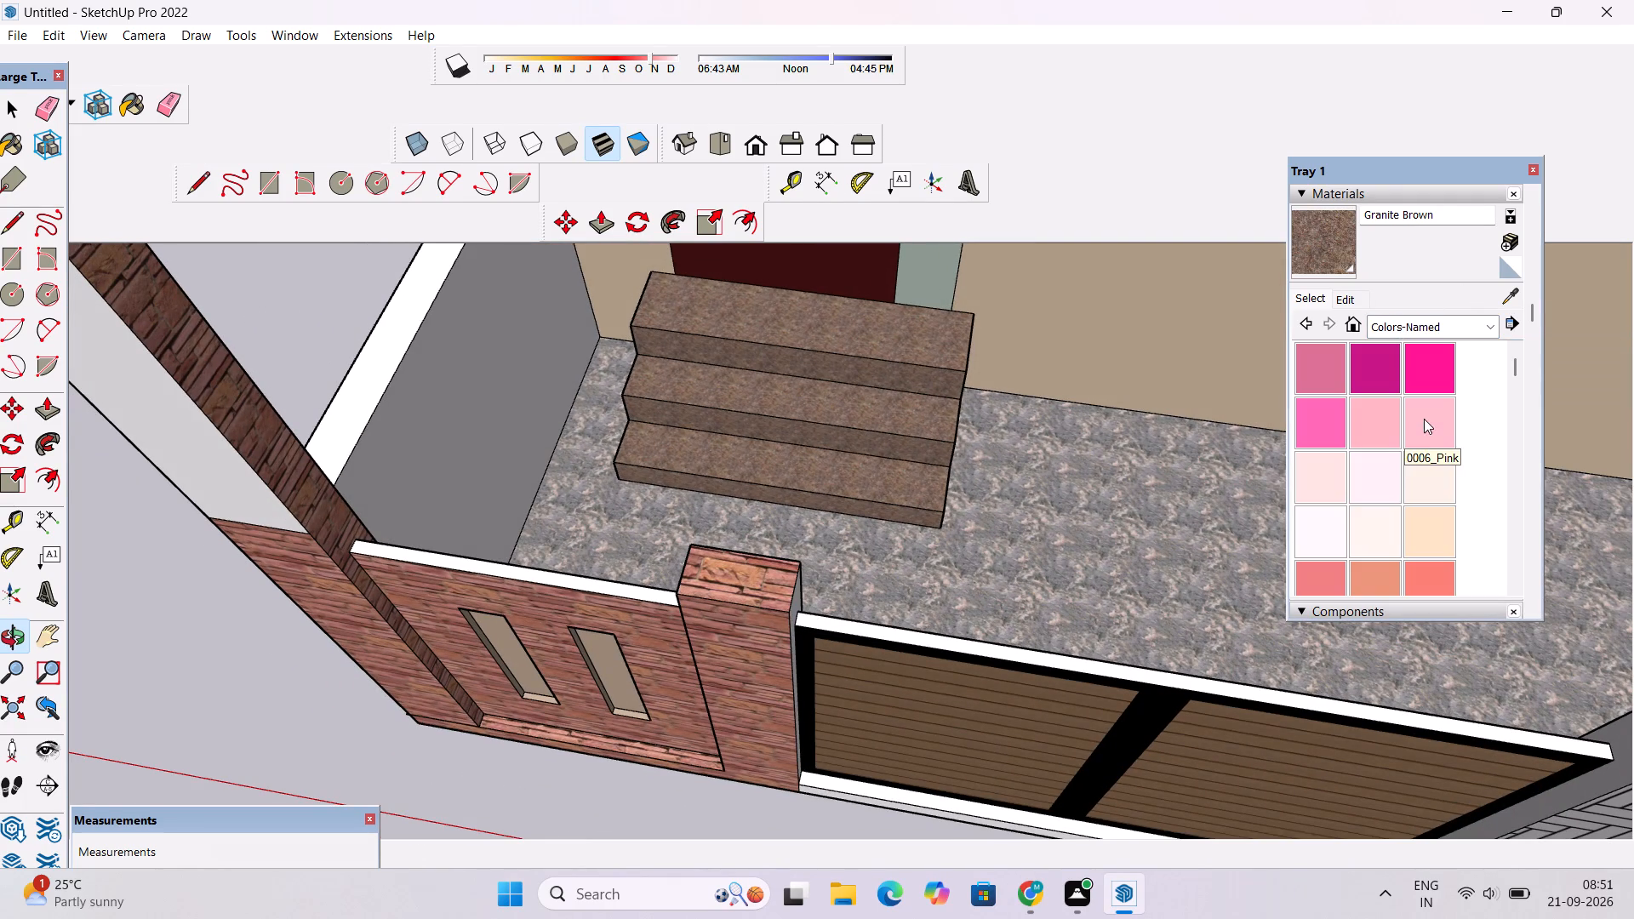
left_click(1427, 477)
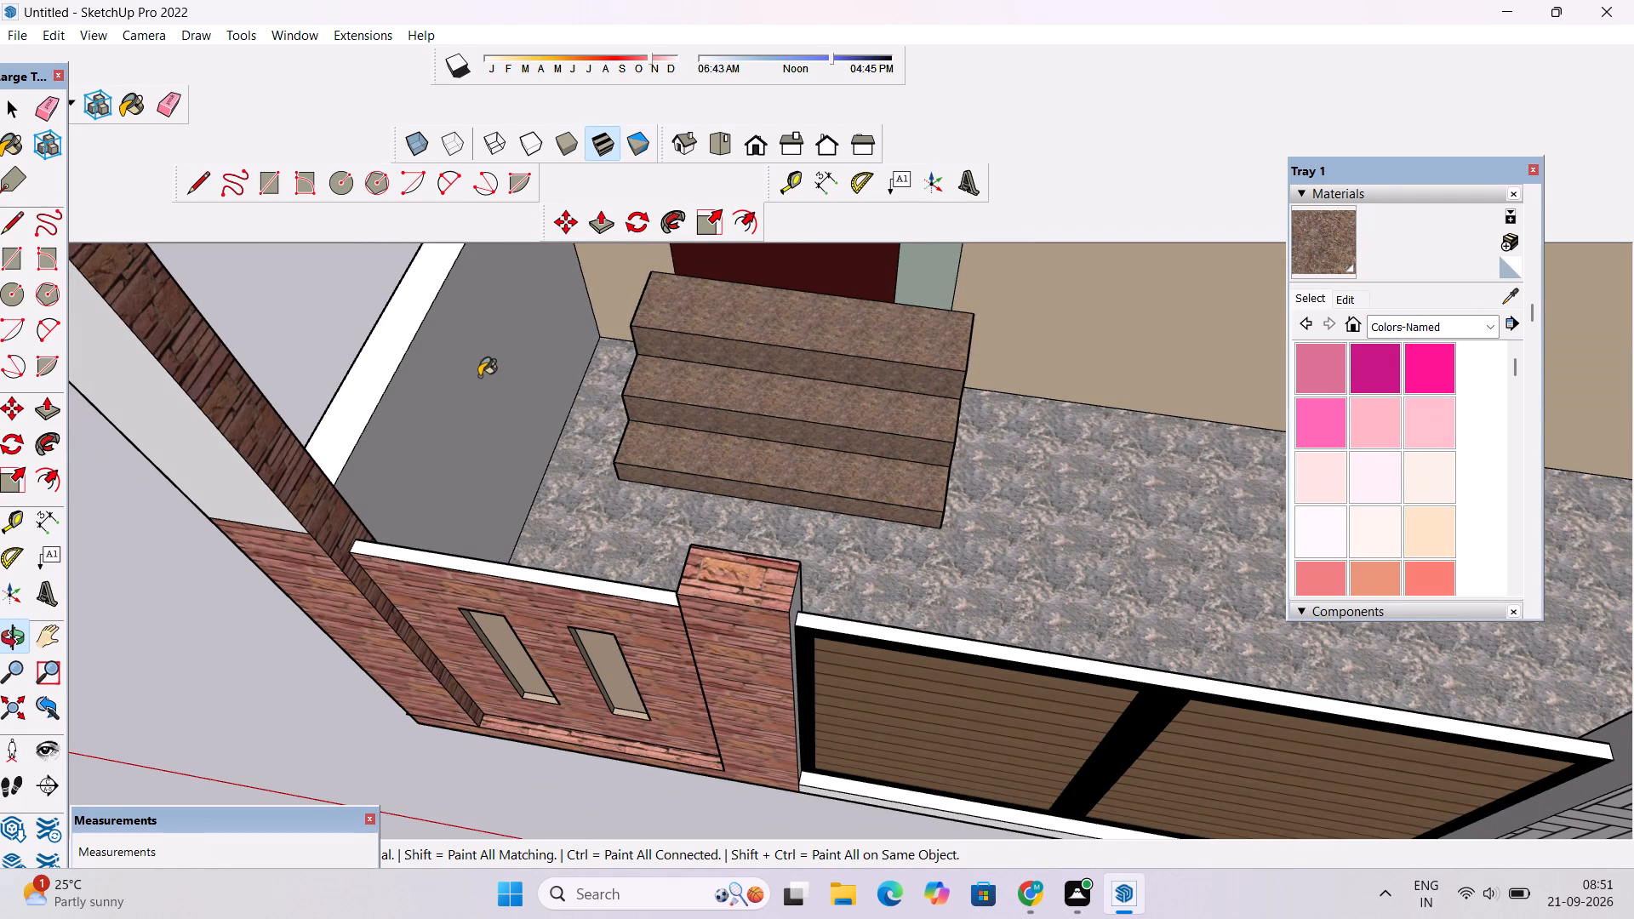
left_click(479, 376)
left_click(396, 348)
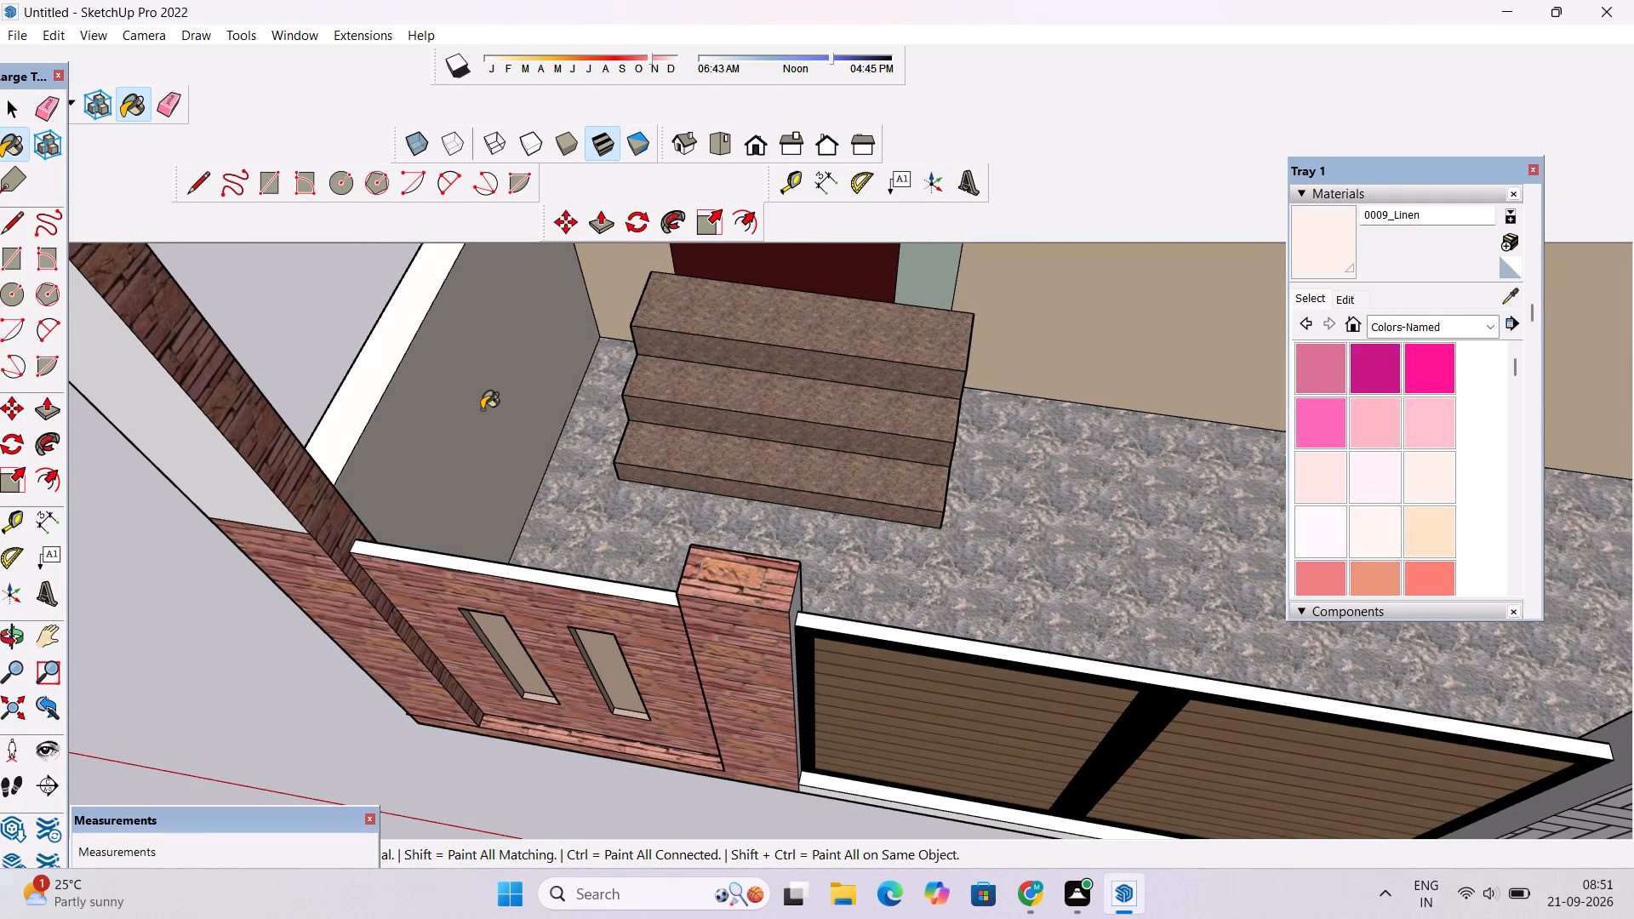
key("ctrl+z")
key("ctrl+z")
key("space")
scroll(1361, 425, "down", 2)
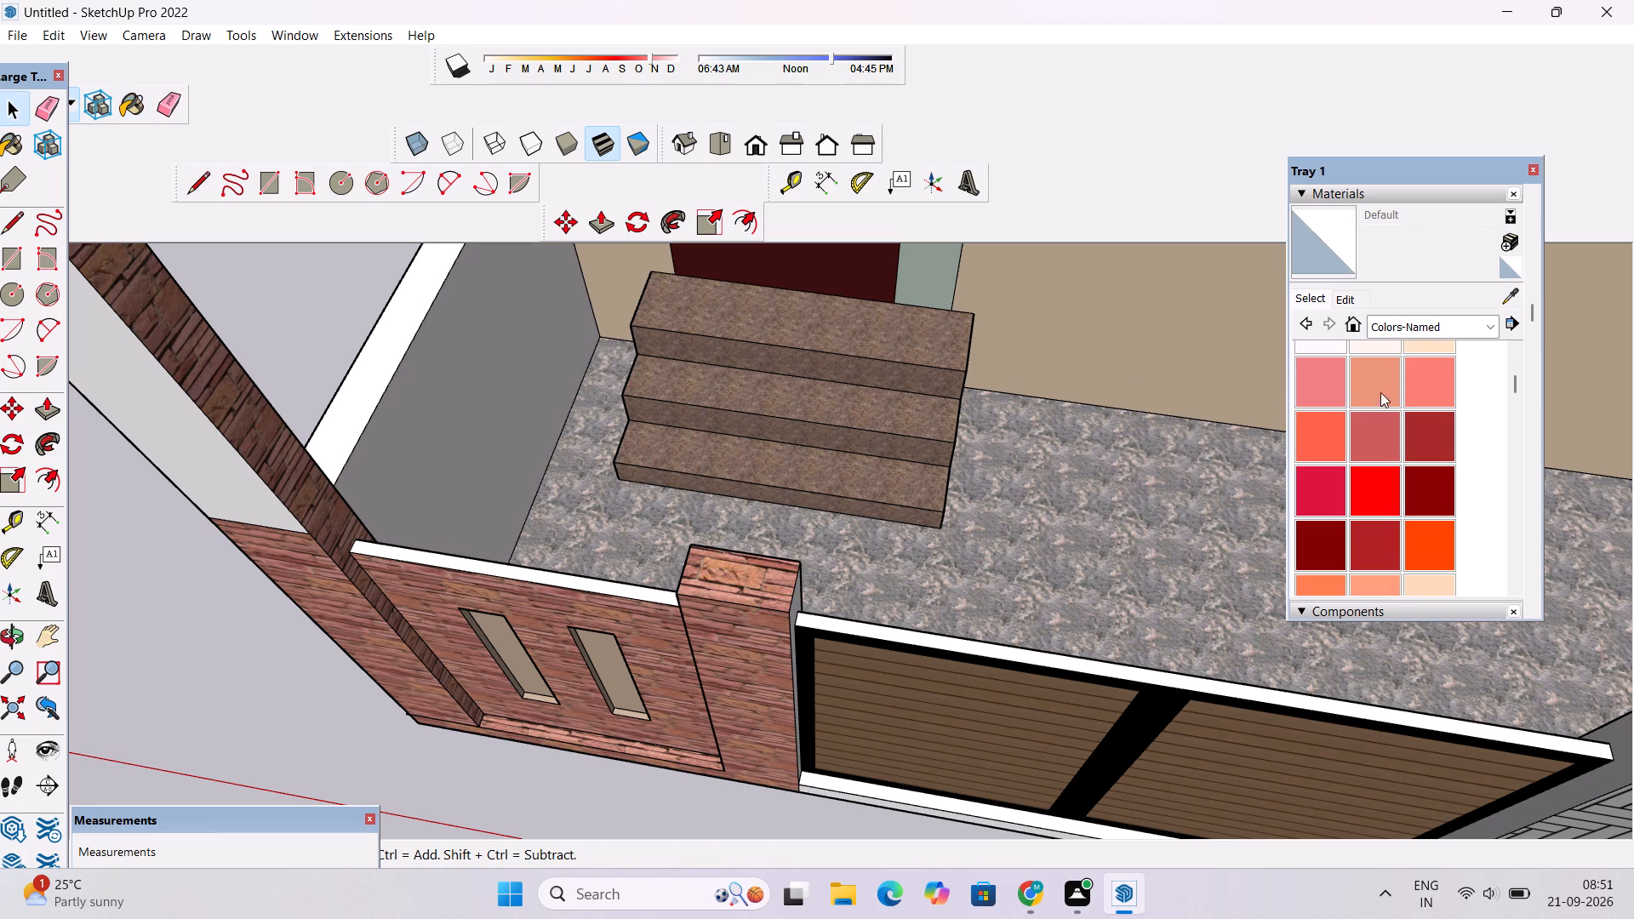
Examine the coloured front elevation of the house, both close up and as a whole.
left_click(7, 633)
scroll(531, 460, "down", 10)
left_click_drag(583, 614, 660, 446)
scroll(663, 445, "down", 7)
left_click_drag(648, 617, 672, 488)
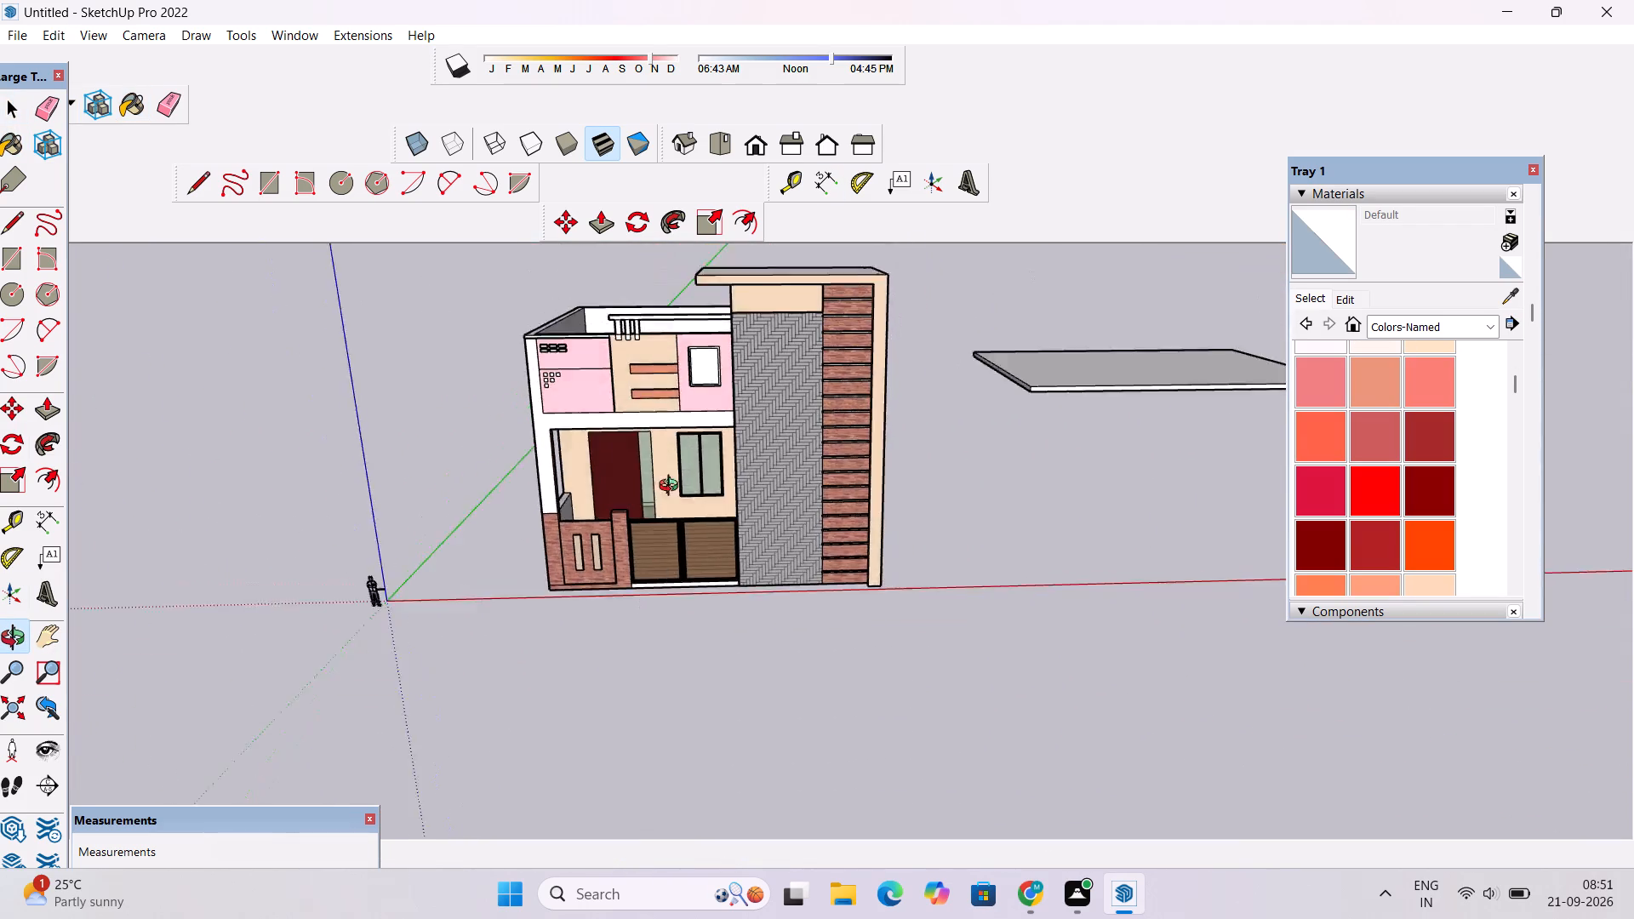
left_click_drag(672, 488, 681, 435)
scroll(705, 488, "up", 5)
scroll(706, 489, "down", 1)
left_click_drag(712, 514, 706, 456, "shift")
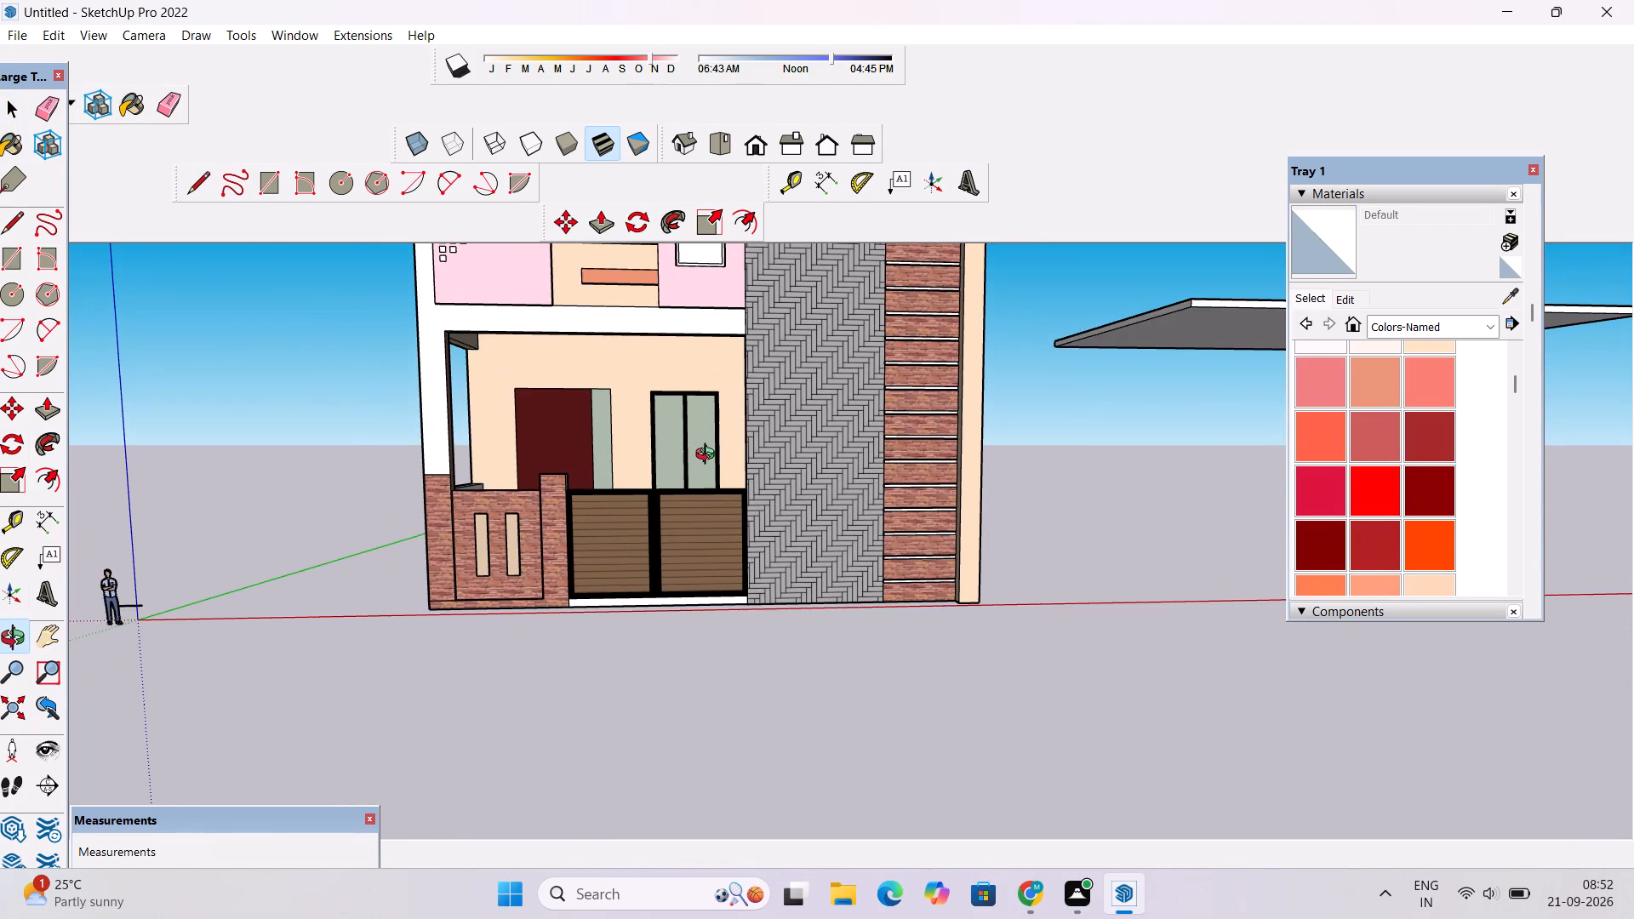
scroll(709, 452, "down", 2)
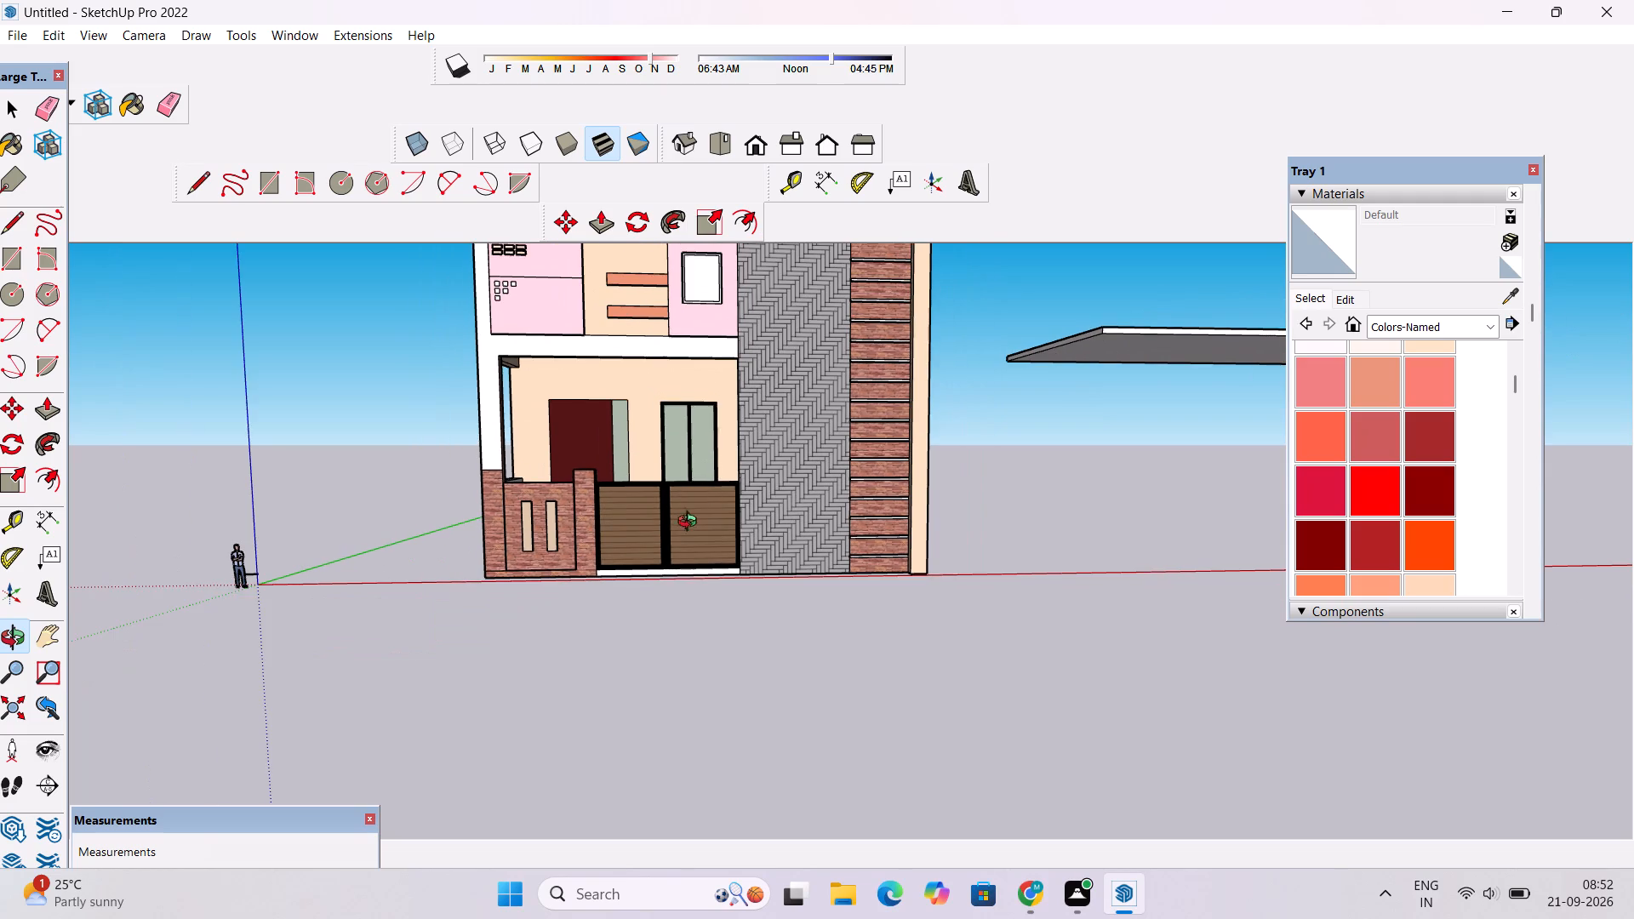
left_click_drag(683, 476, 686, 504)
left_click_drag(686, 504, 721, 488, "shift")
scroll(723, 489, "down", 6)
left_click_drag(721, 511, 695, 484)
scroll(693, 437, "up", 3)
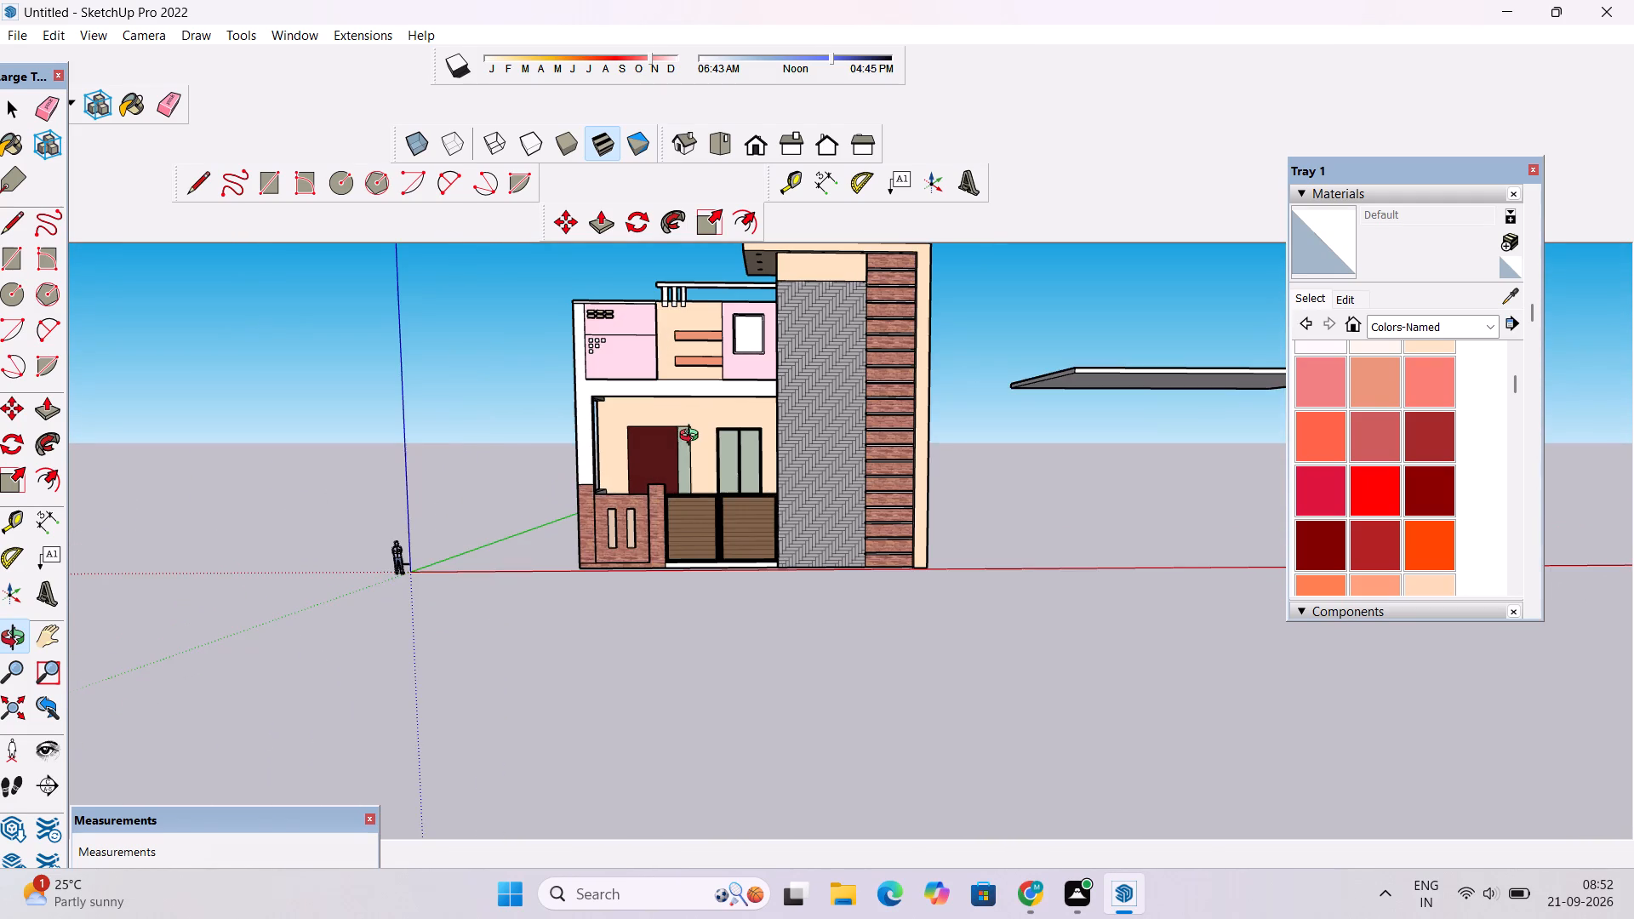
left_click_drag(709, 412, 725, 491, "shift")
scroll(708, 447, "down", 3)
Delete the detached flat slab floating beside the house.
left_click_drag(707, 455, 544, 431, "shift")
key("space")
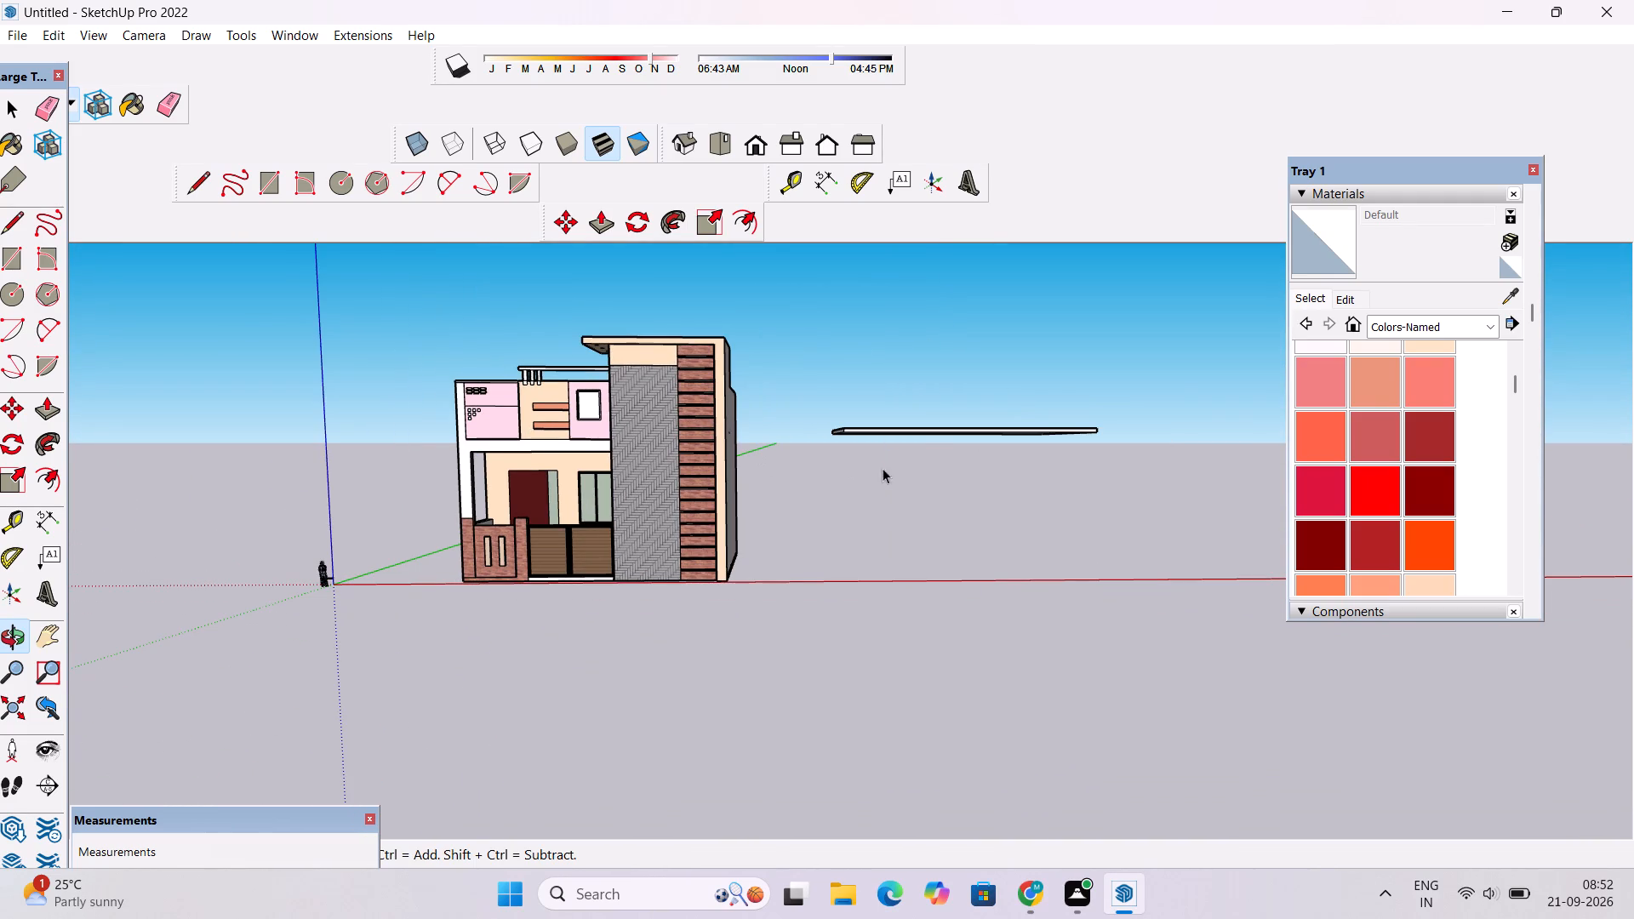
left_click(928, 429)
key("Delete")
Paint the white first-floor beam and the adjoining pillar front above the stone base with 0111_SlateGray.
scroll(921, 437, "down", 2)
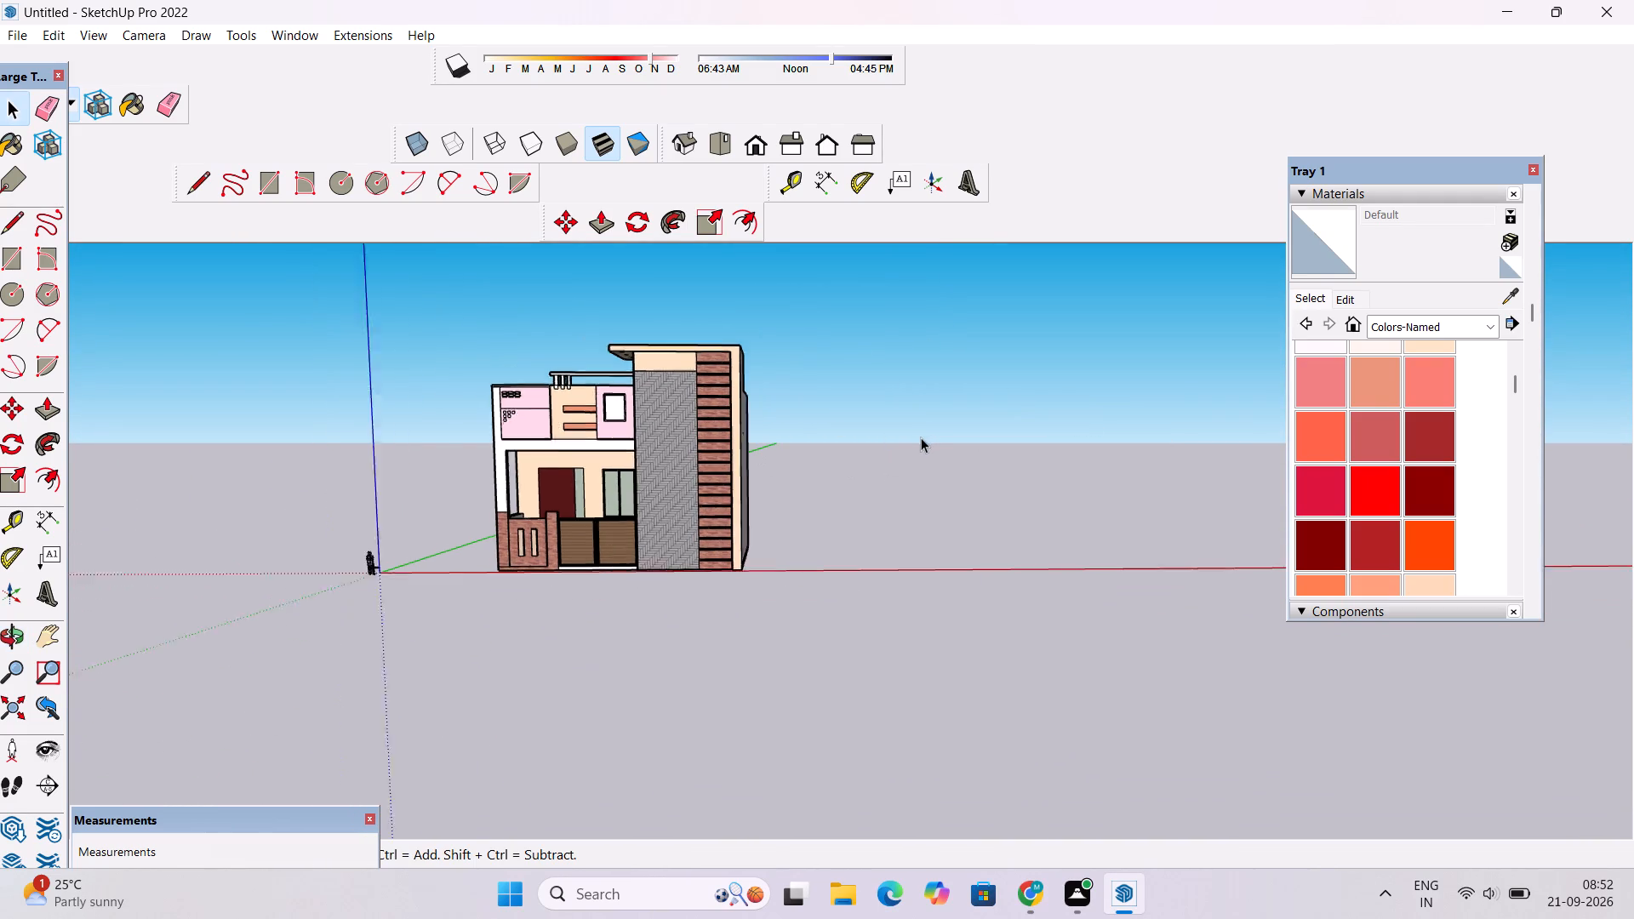
scroll(921, 437, "down", 1)
scroll(729, 420, "up", 7)
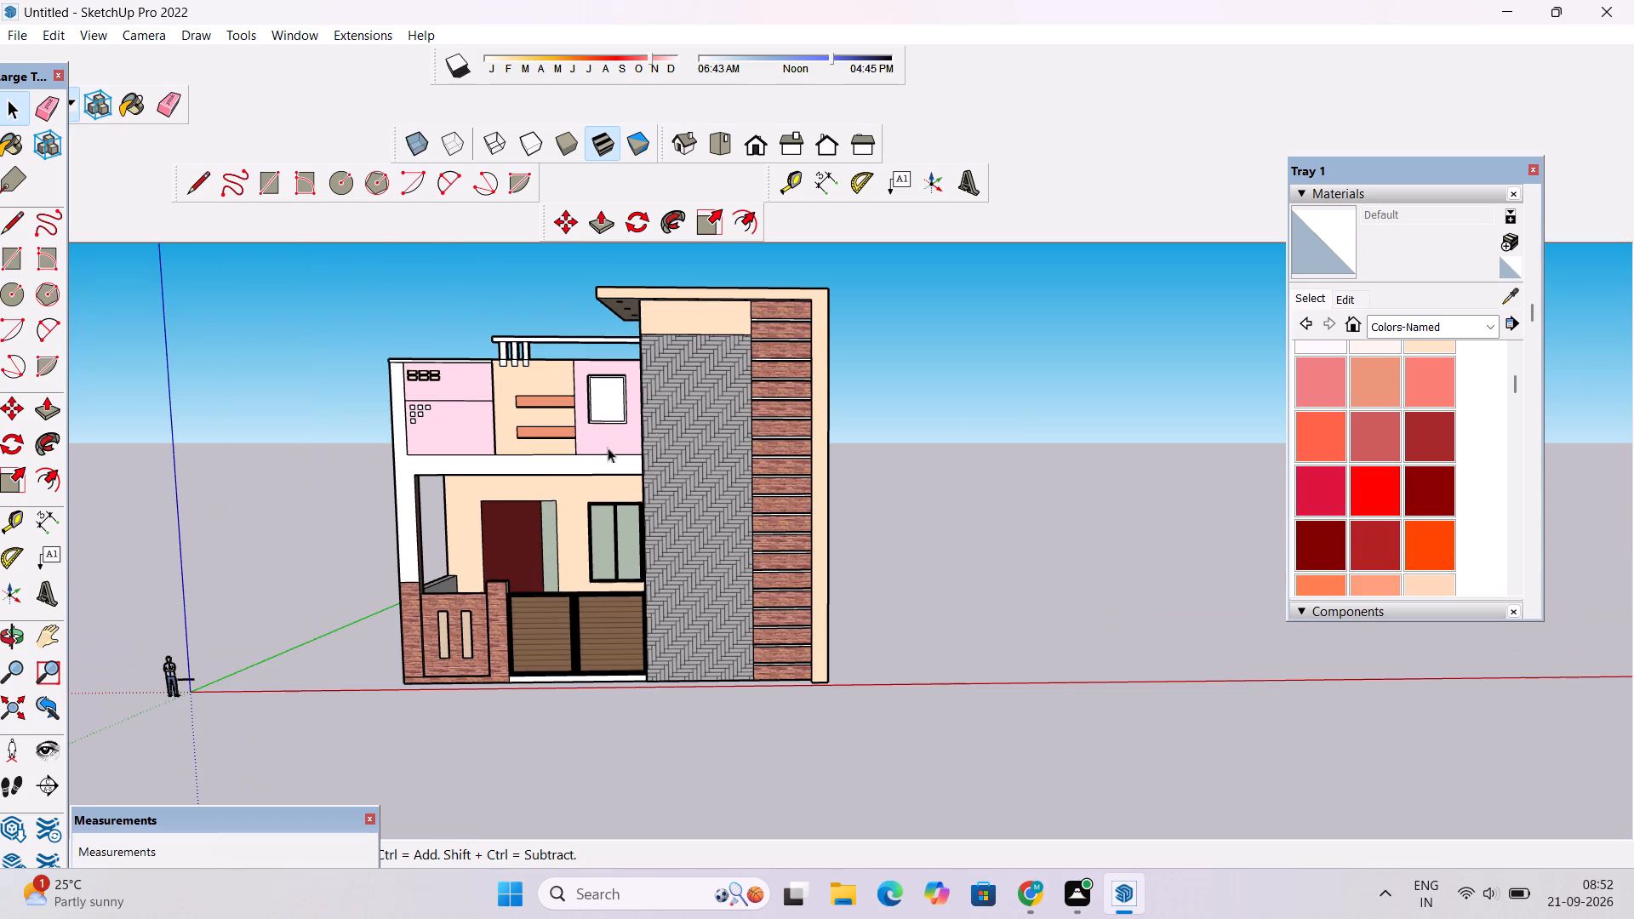
scroll(1422, 482, "down", 2)
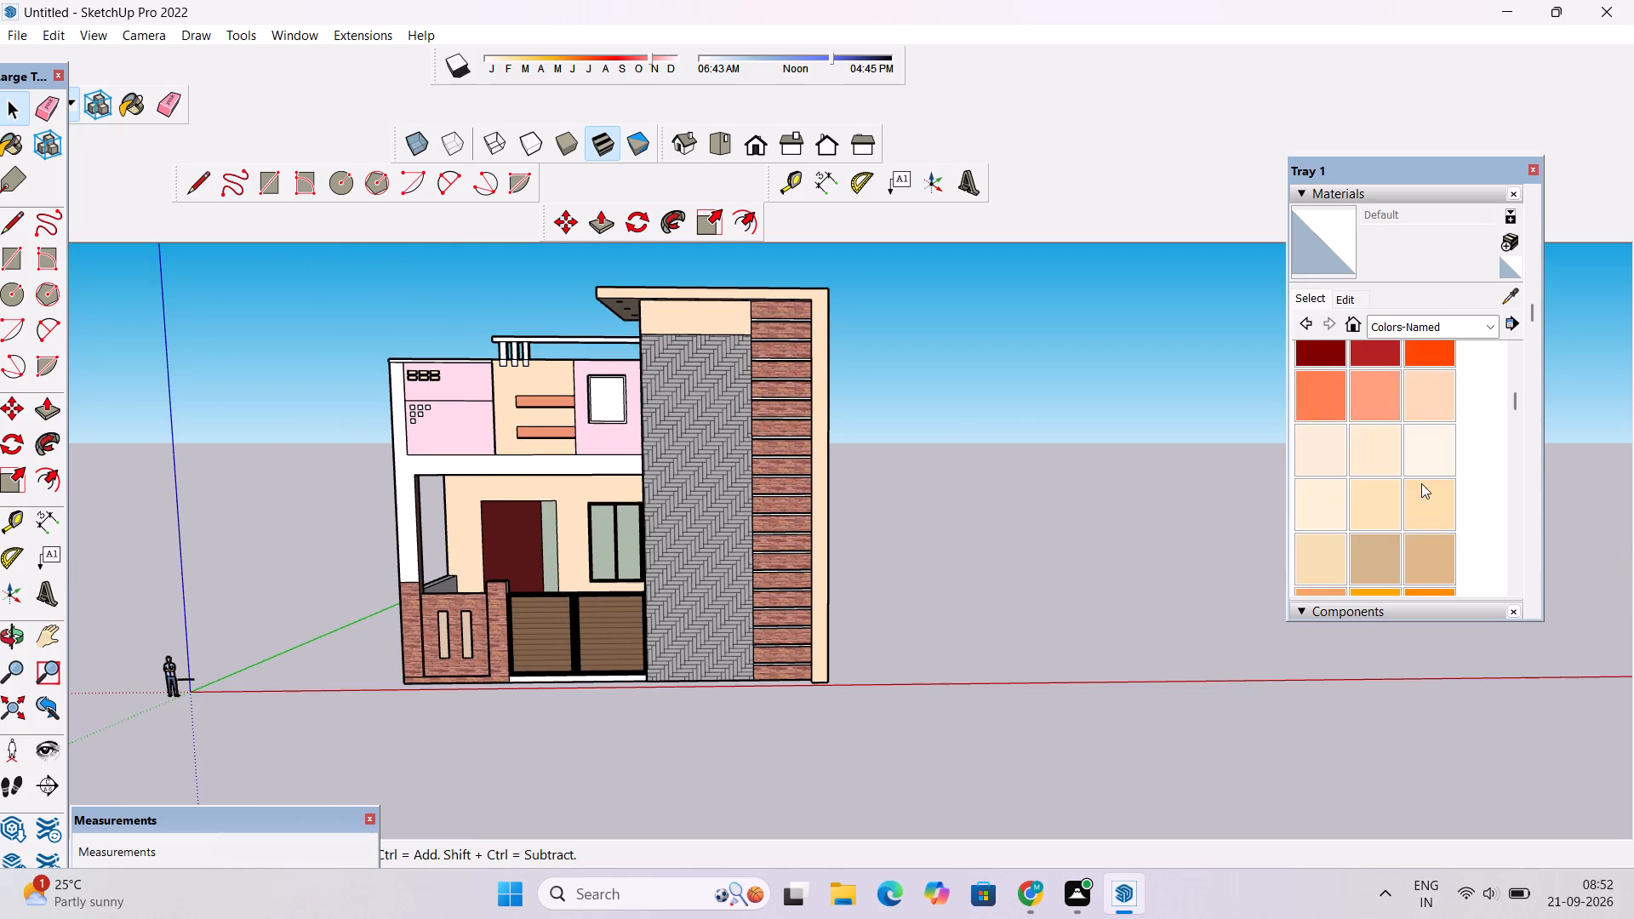
scroll(1421, 483, "down", 14)
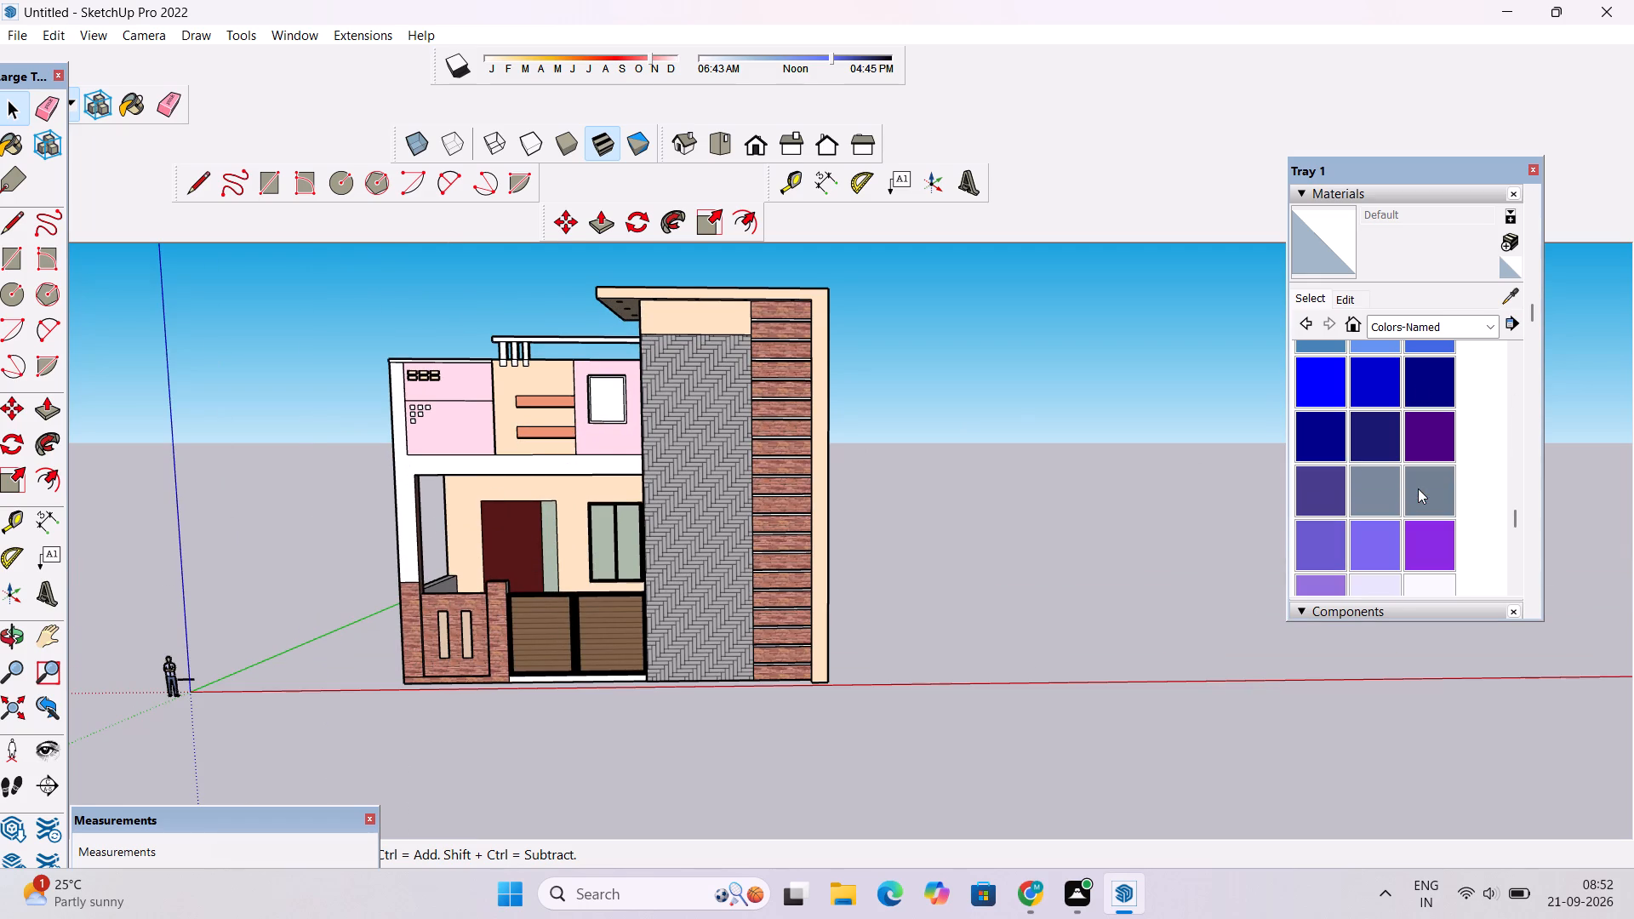
left_click(1429, 492)
scroll(430, 442, "up", 5)
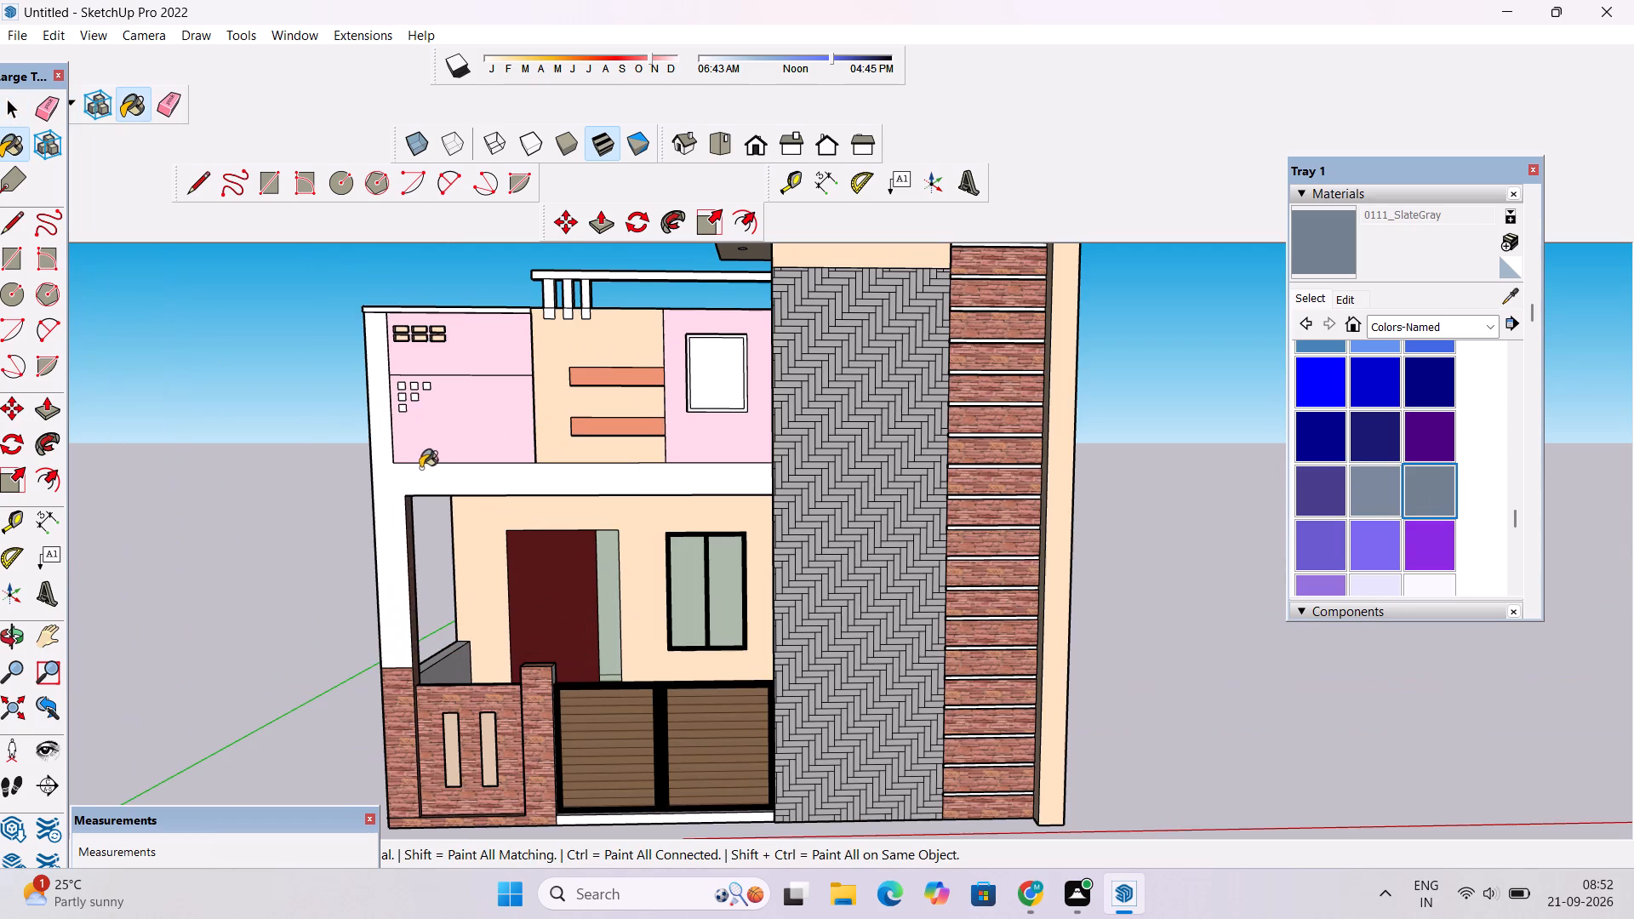
left_click(408, 483)
Darken the 0111_SlateGray material used on the first-floor beam and pillar by lowering its colour brightness.
scroll(459, 625, "up", 5)
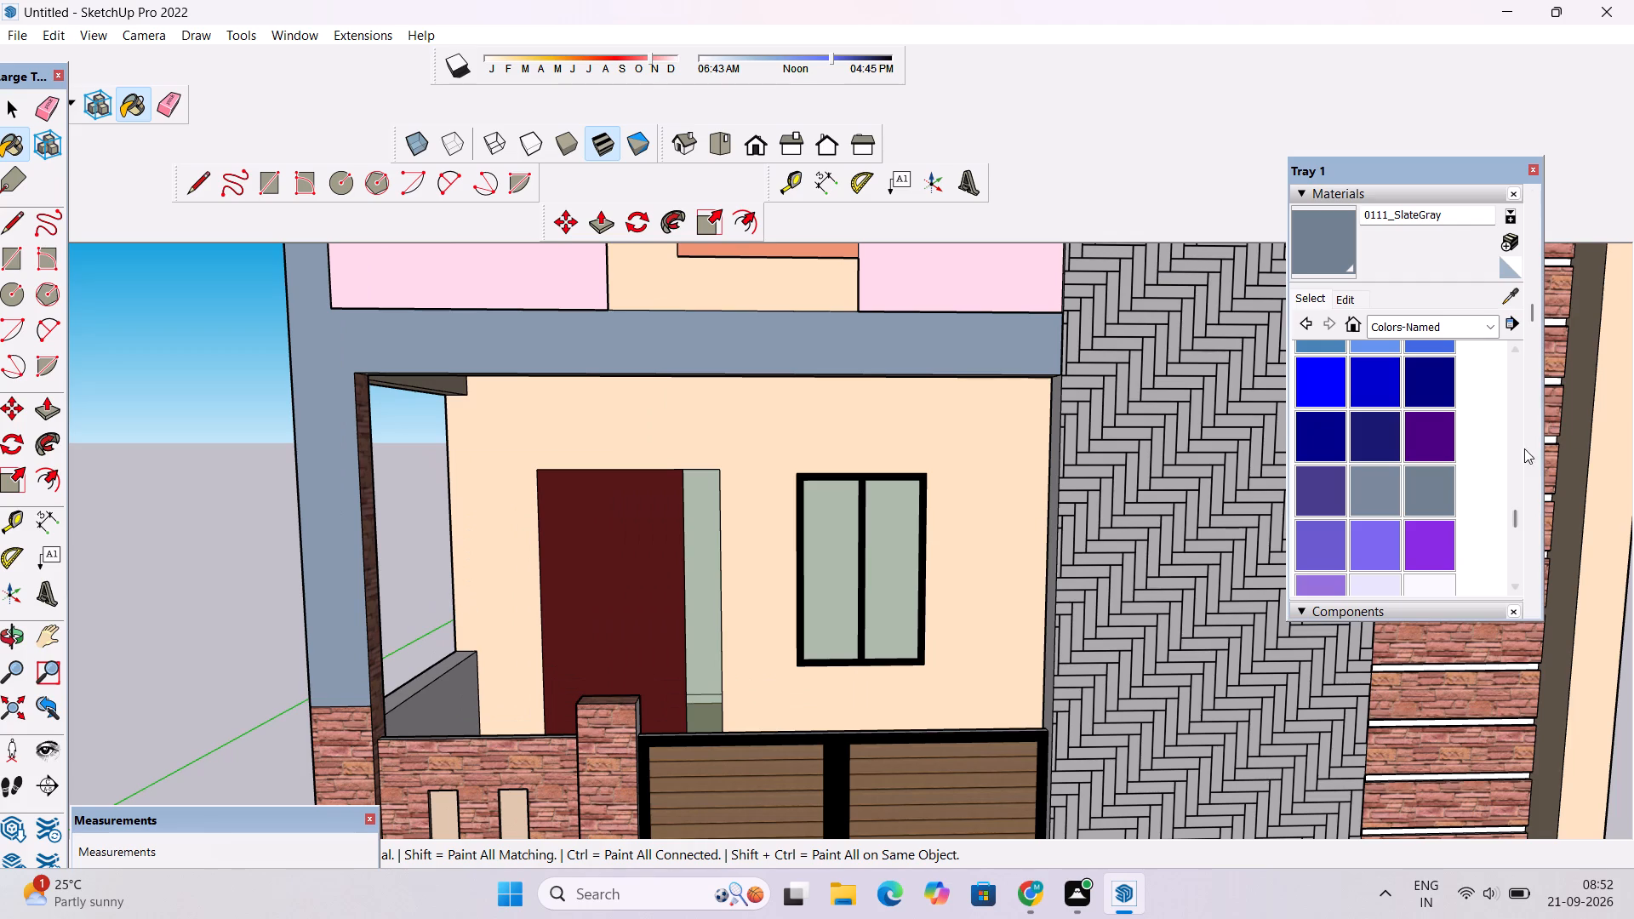
left_click(1483, 328)
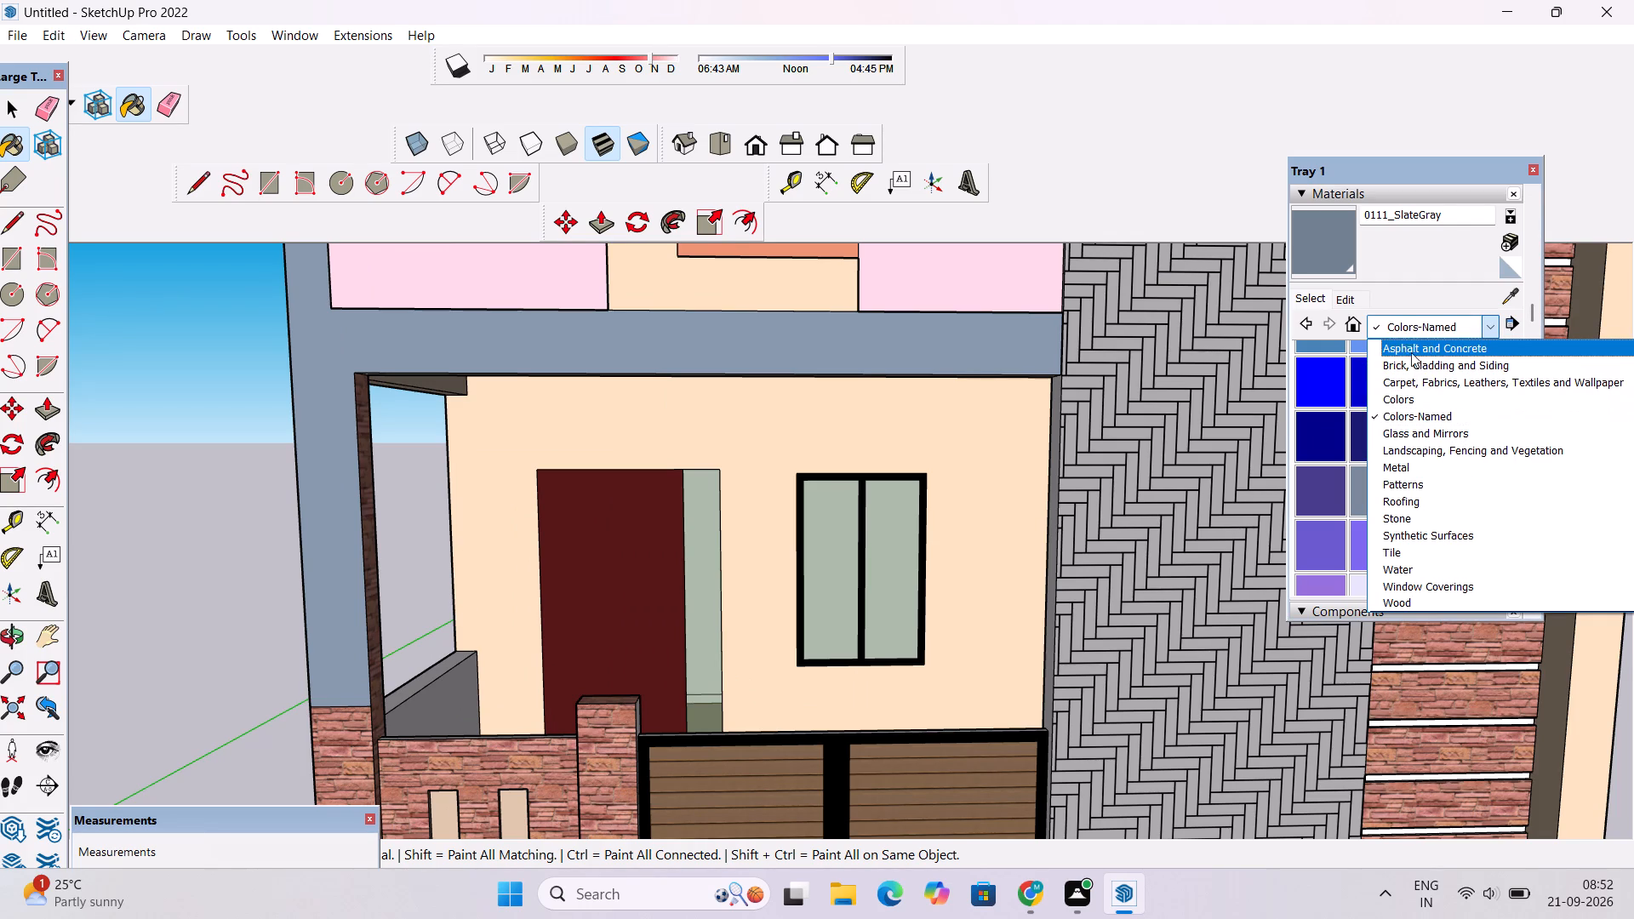
left_click(1484, 331)
left_click(1348, 300)
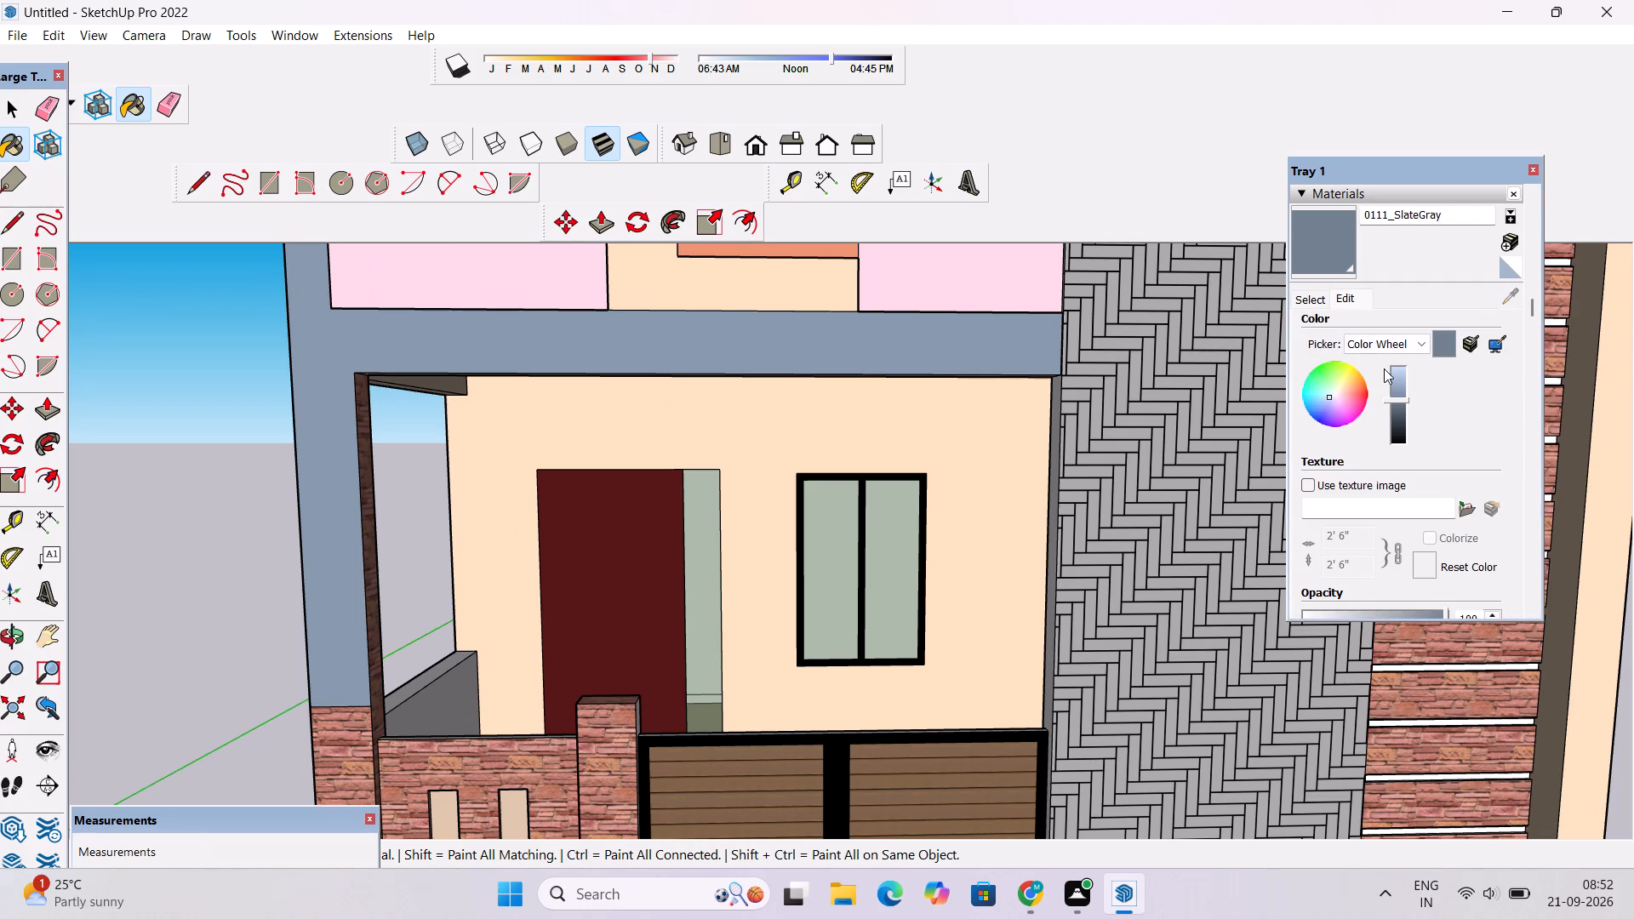
left_click(1402, 412)
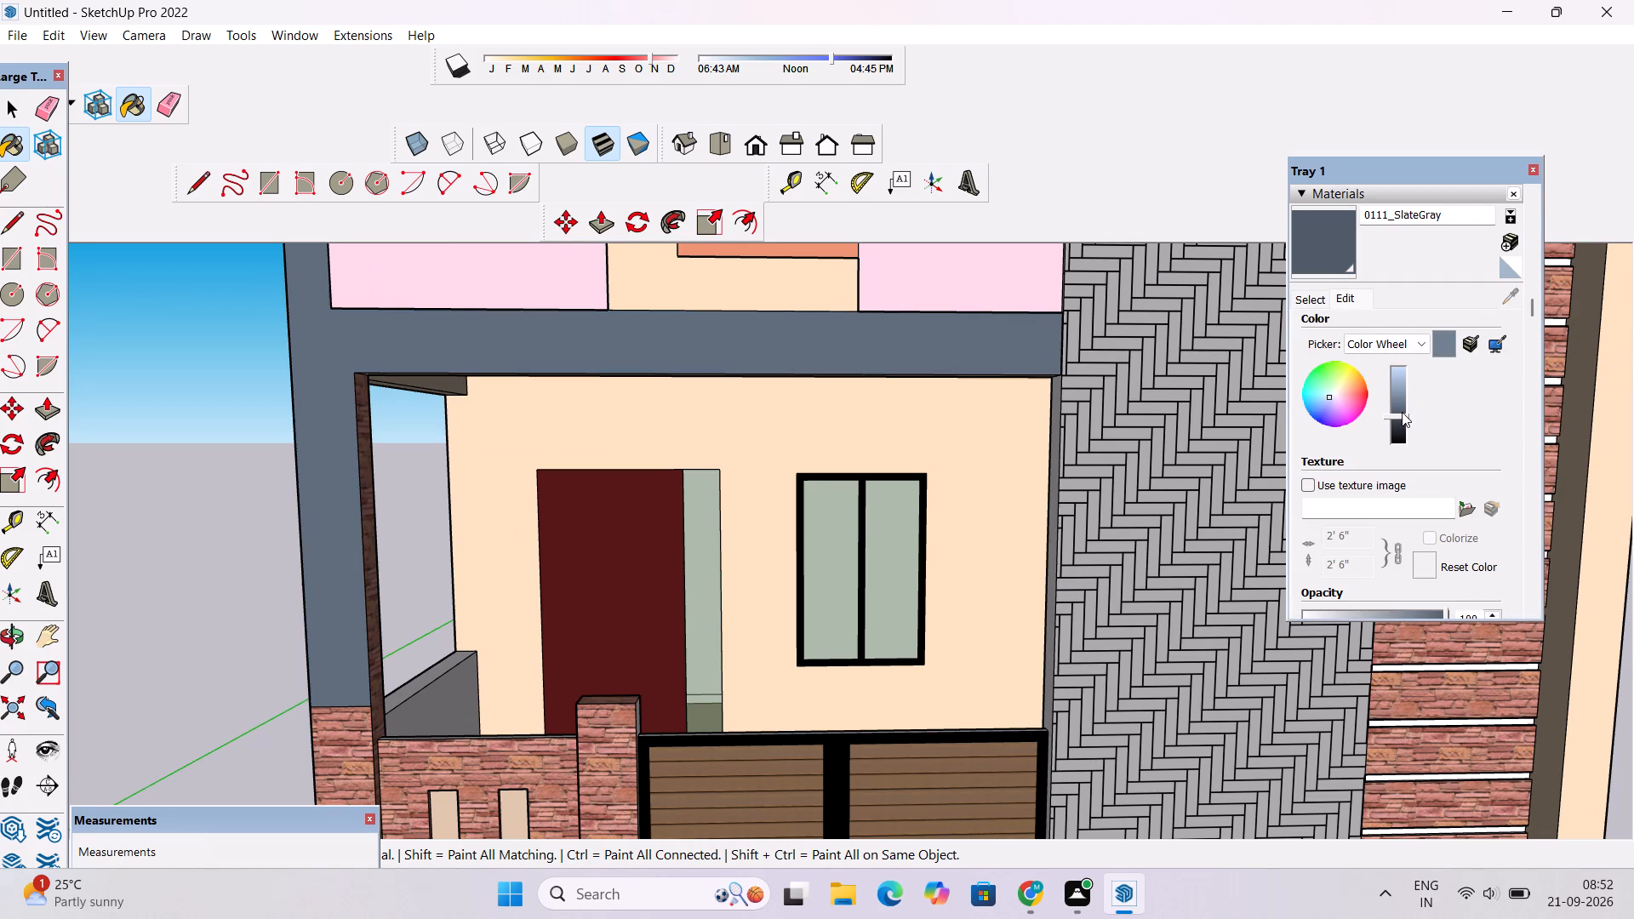
left_click(1401, 412)
Paint the porch side wall's inner face and top edge with the darkened 0111_SlateGray.
scroll(970, 503, "down", 2)
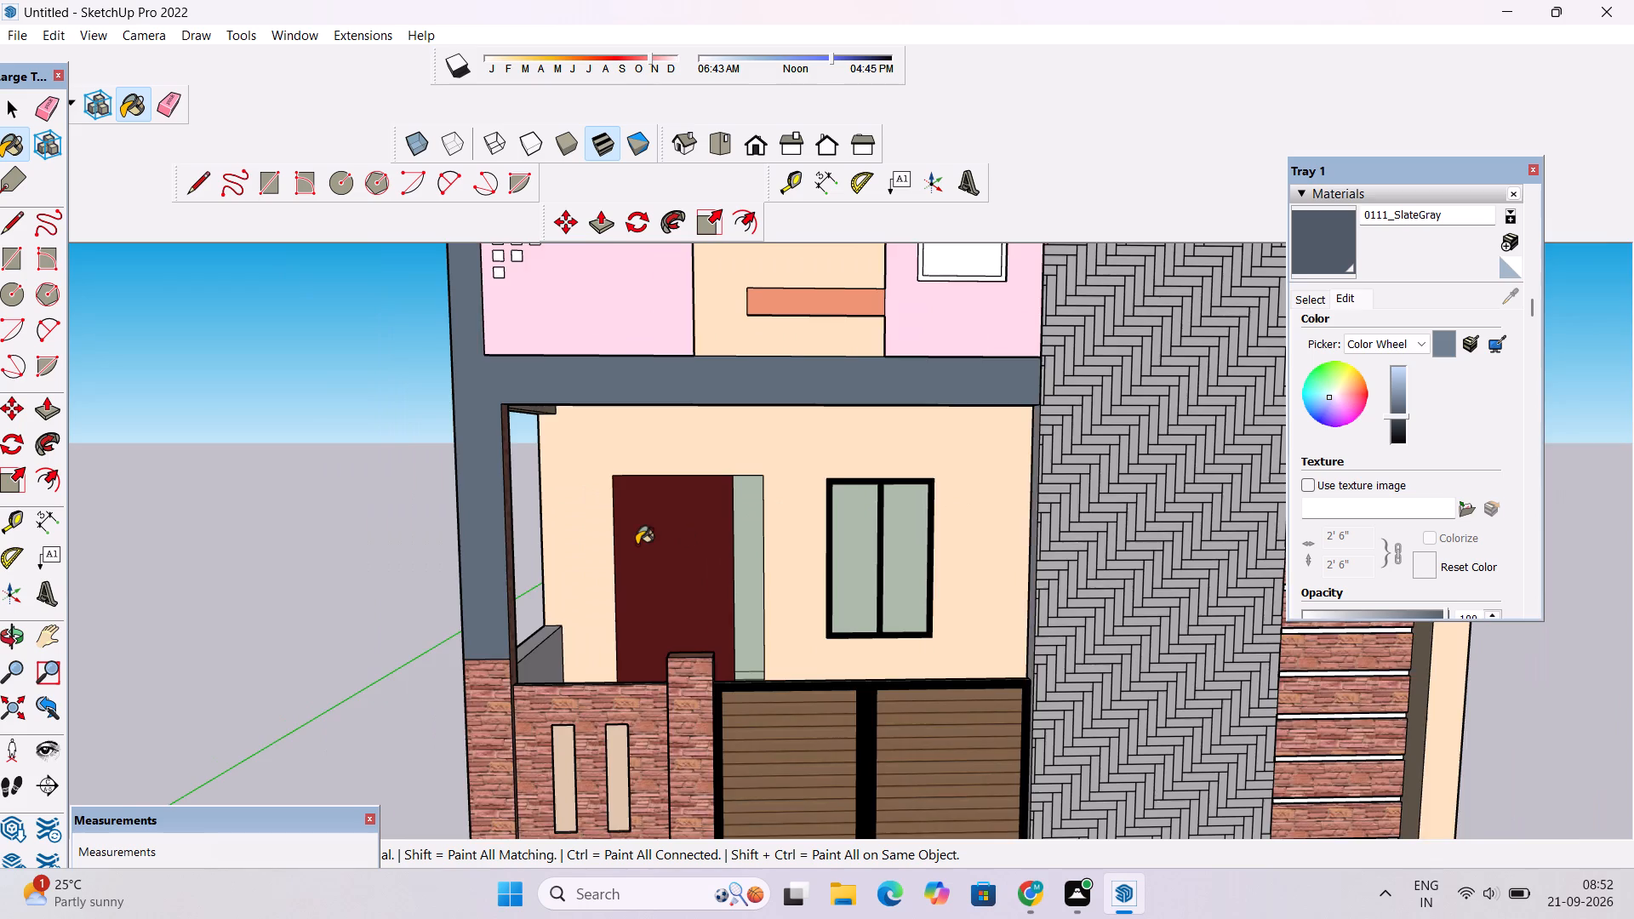
scroll(637, 545, "up", 5)
left_click(471, 699)
left_click(488, 722)
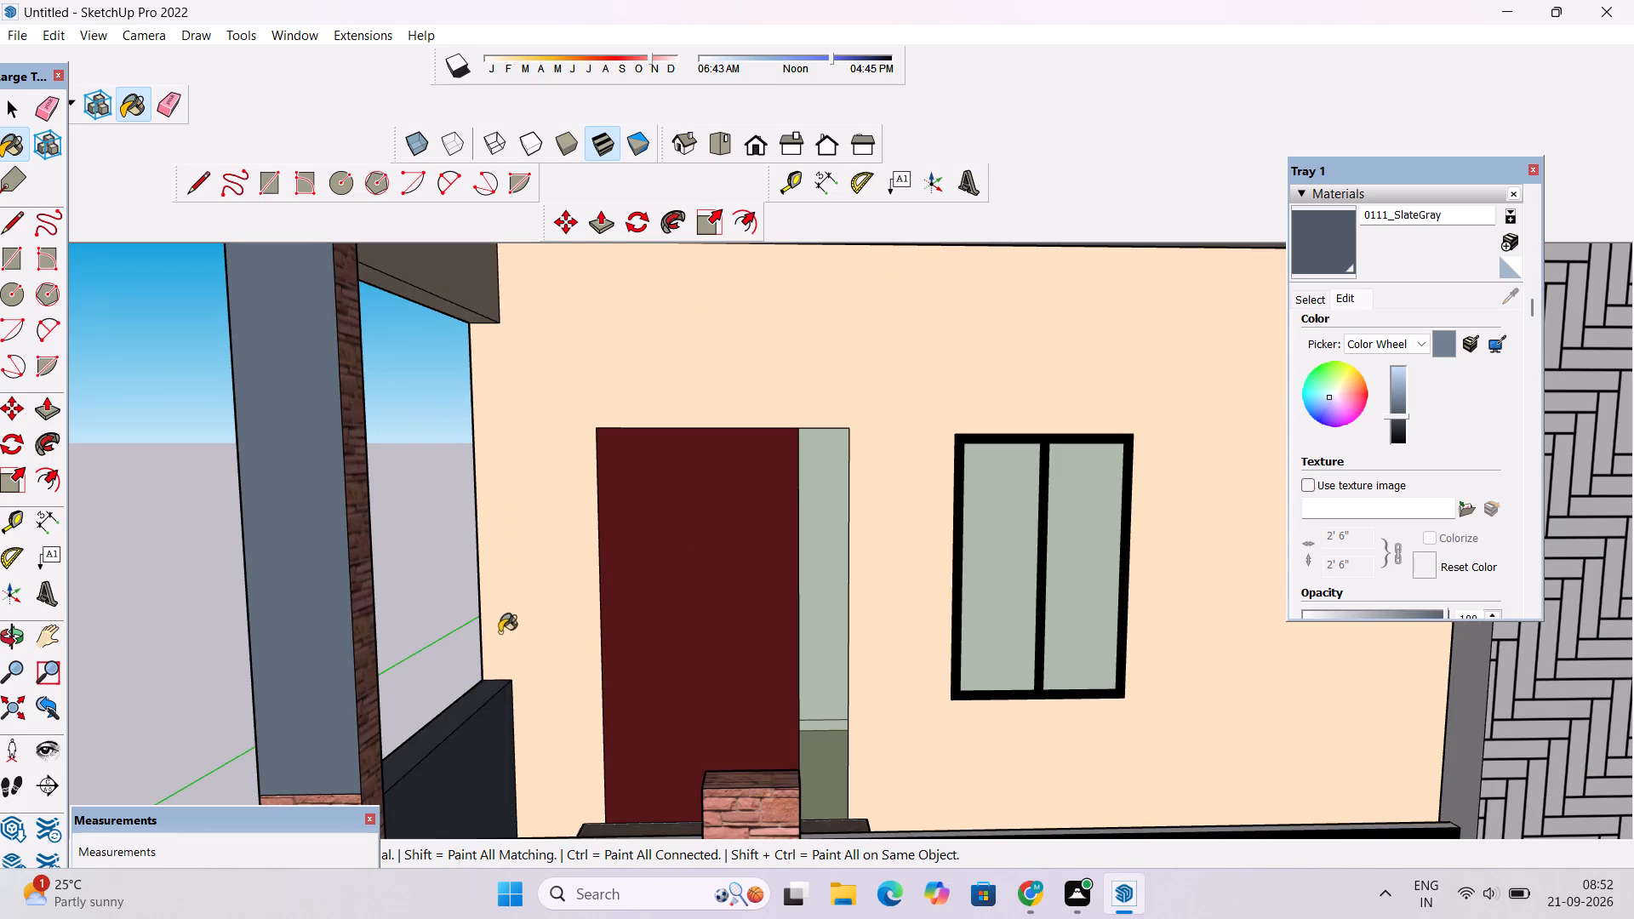
Paint the front and top faces of the white sill beneath the gate with Stone Marble from the Stone collection.
scroll(520, 557, "down", 11)
key("o")
scroll(601, 505, "down", 5)
left_click_drag(629, 503, 633, 533)
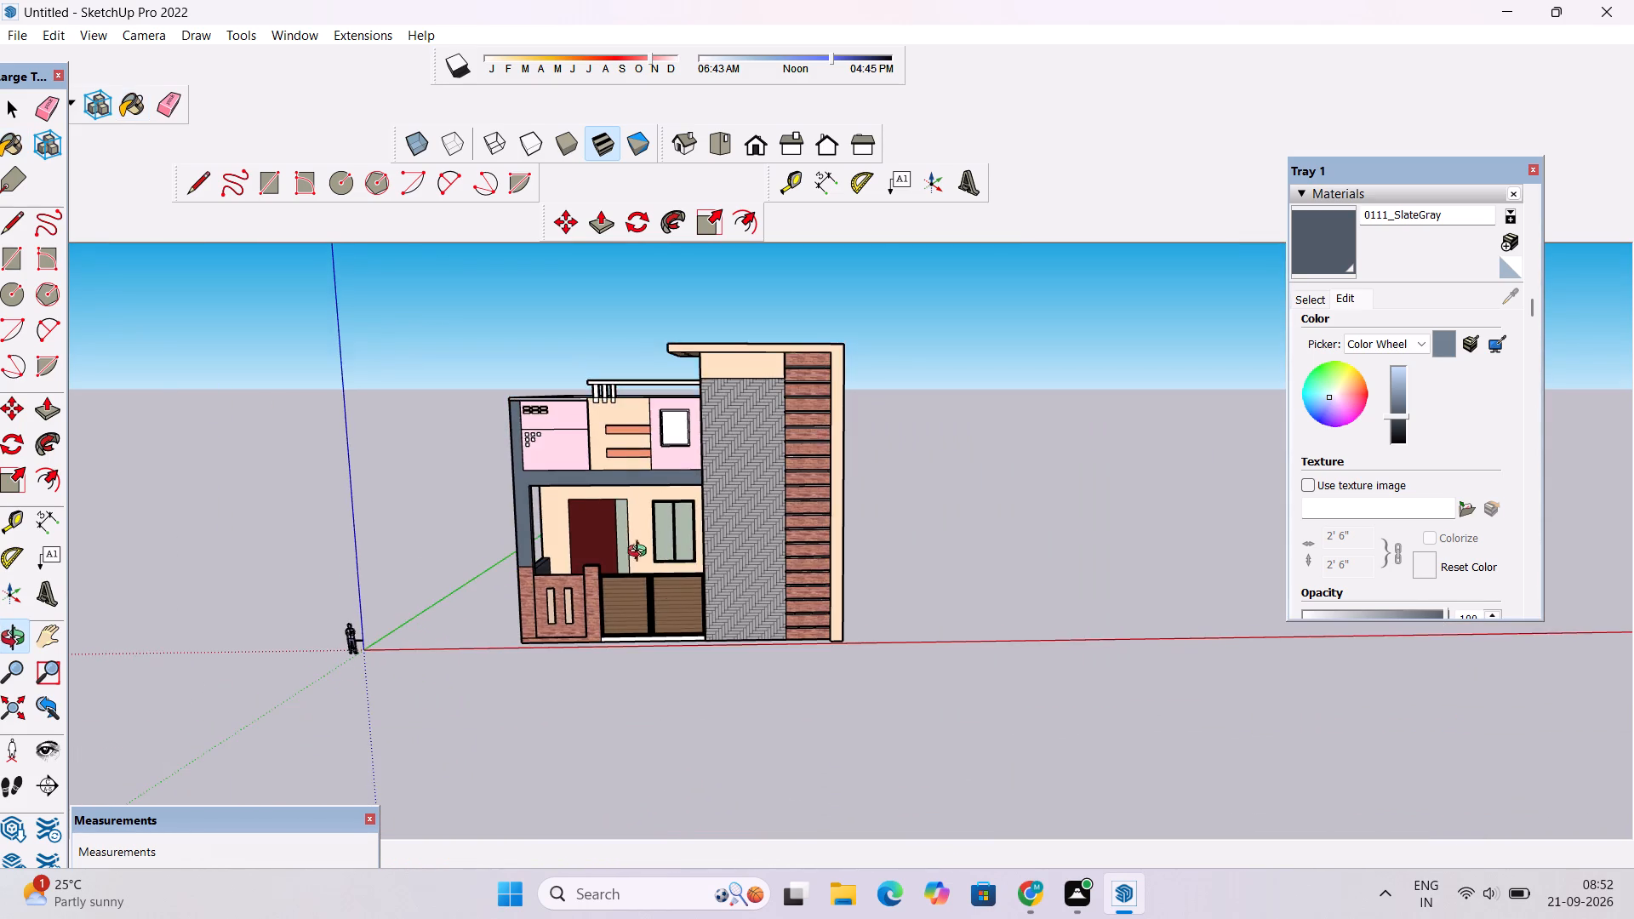
scroll(682, 626, "up", 20)
left_click_drag(648, 659, 660, 709)
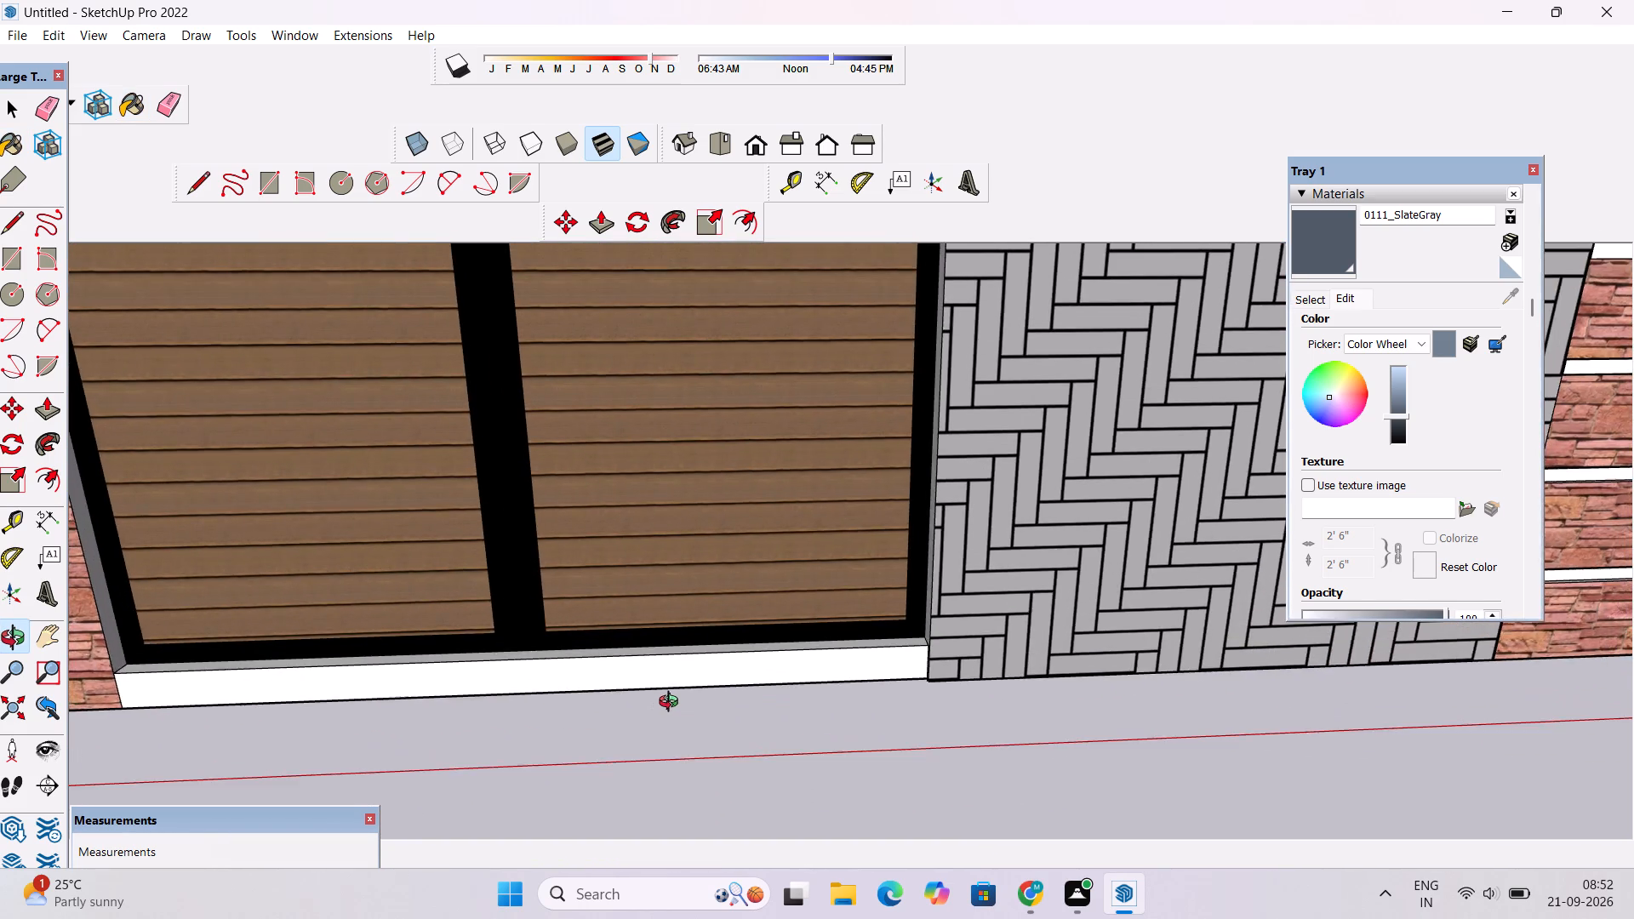
scroll(672, 704, "up", 2)
left_click_drag(672, 704, 673, 695, "shift")
left_click(1303, 300)
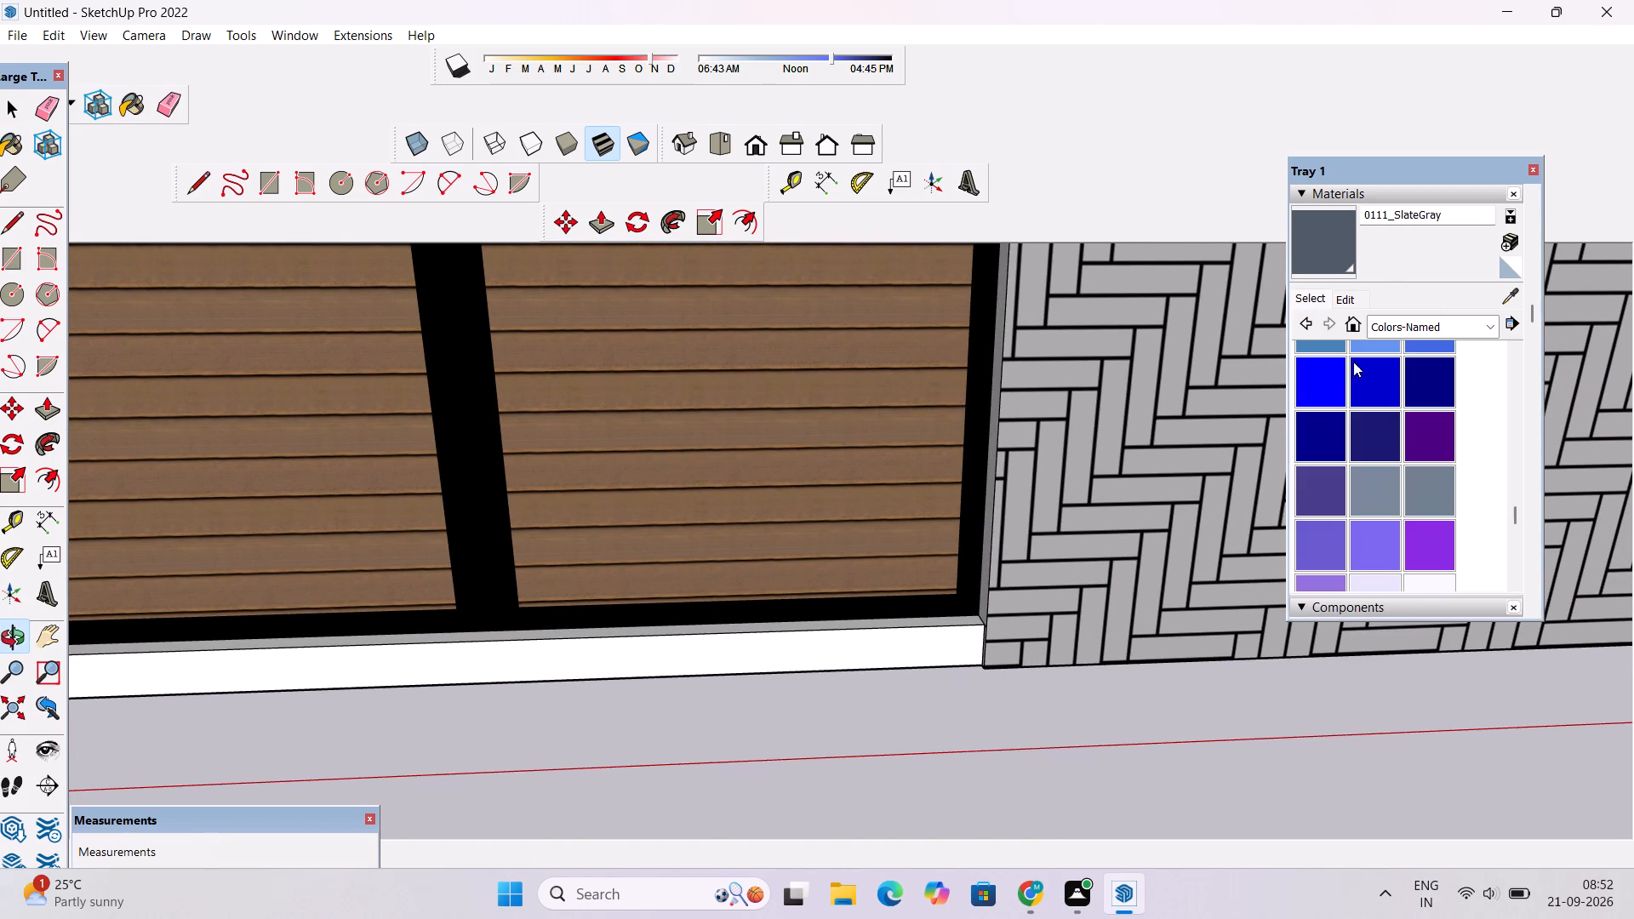
left_click(1404, 328)
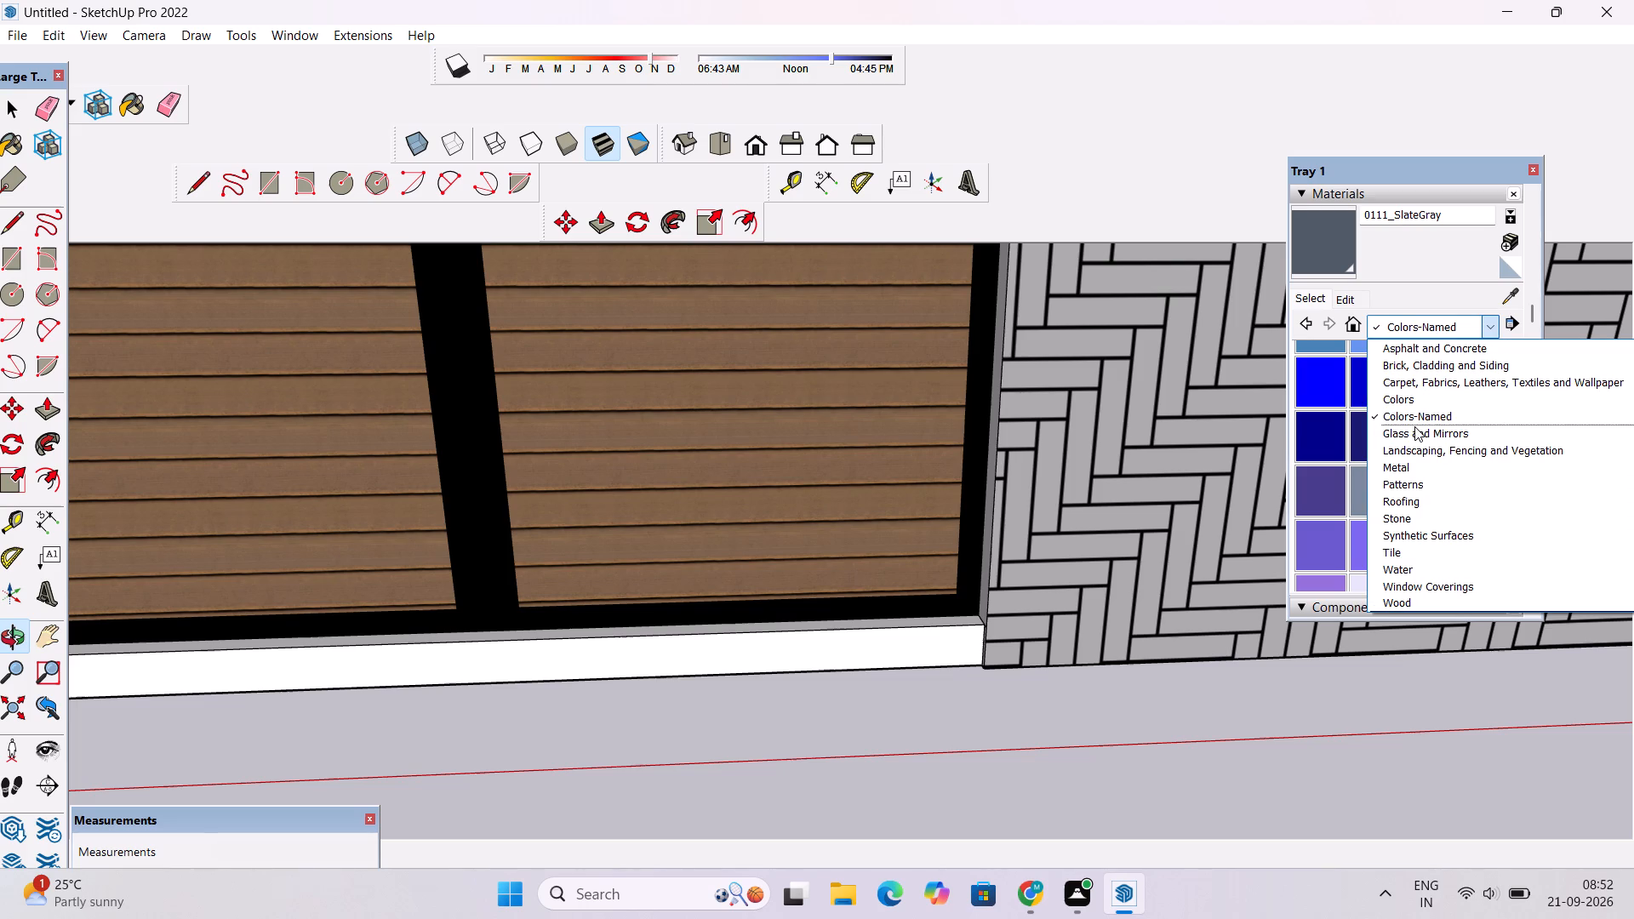
left_click(1414, 426)
left_click(1439, 316)
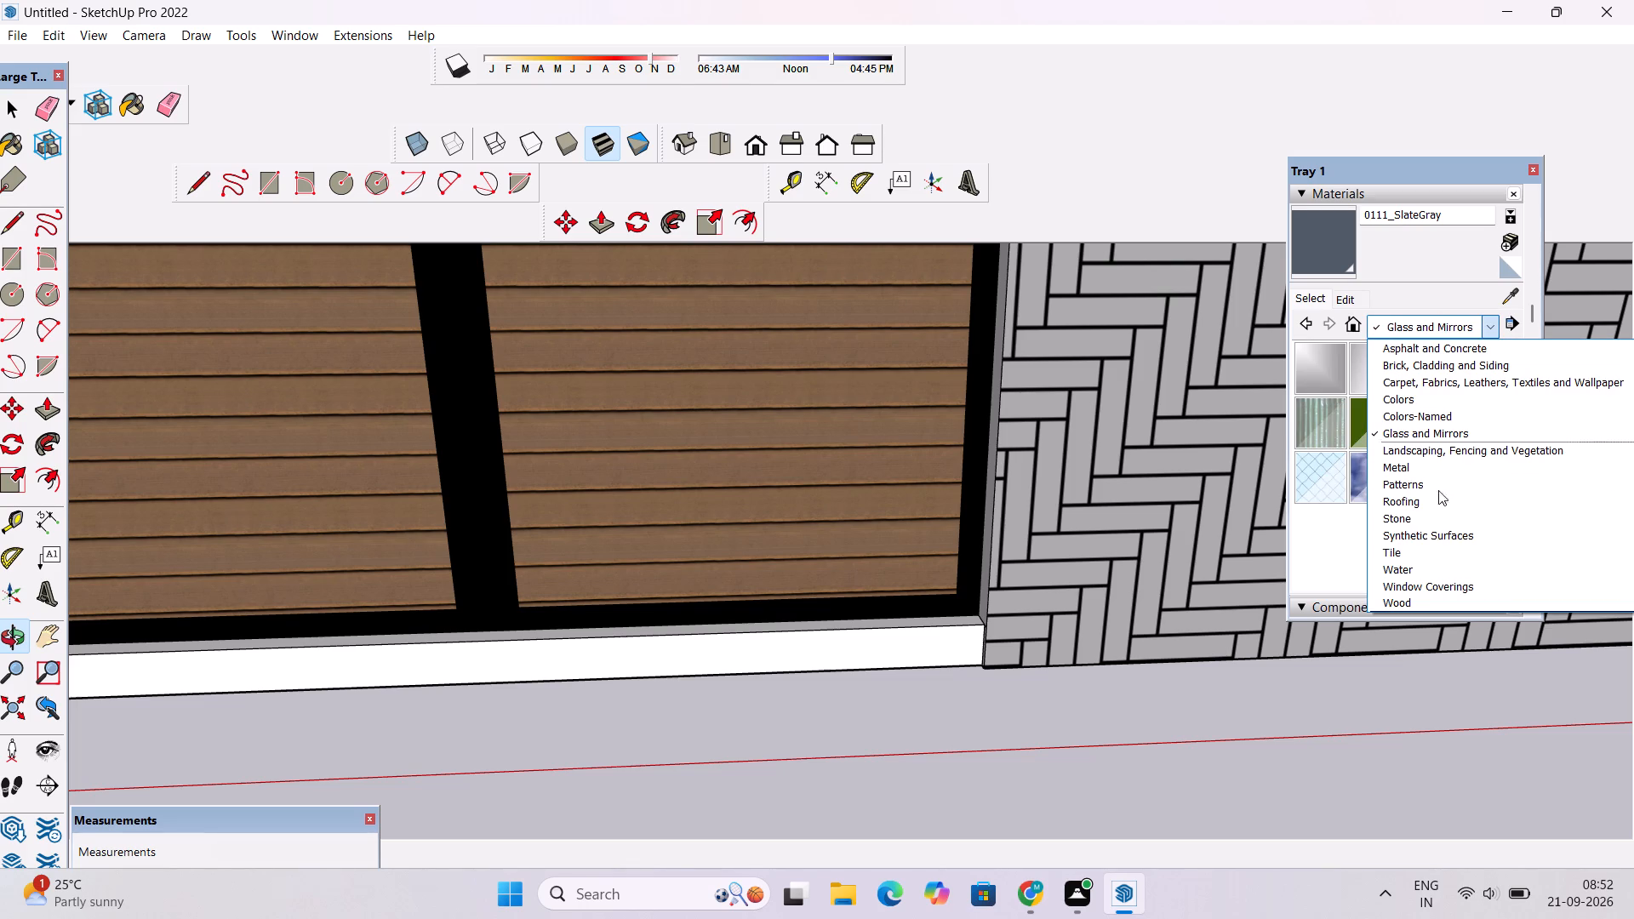
left_click(1406, 519)
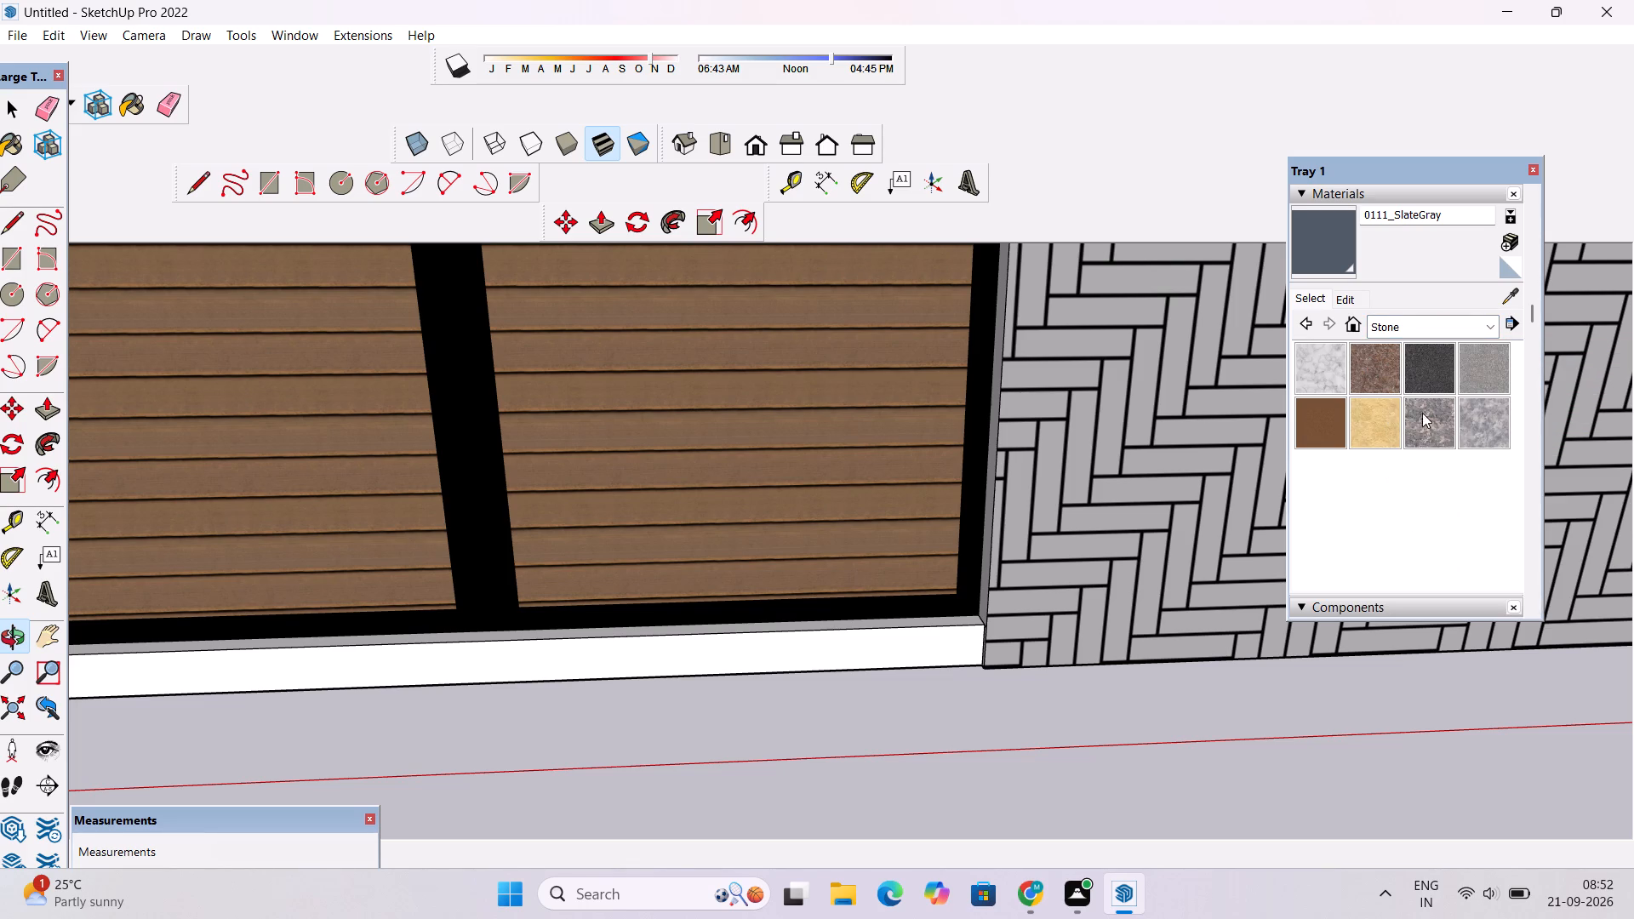
left_click(1430, 423)
scroll(928, 660, "up", 6)
left_click(919, 631)
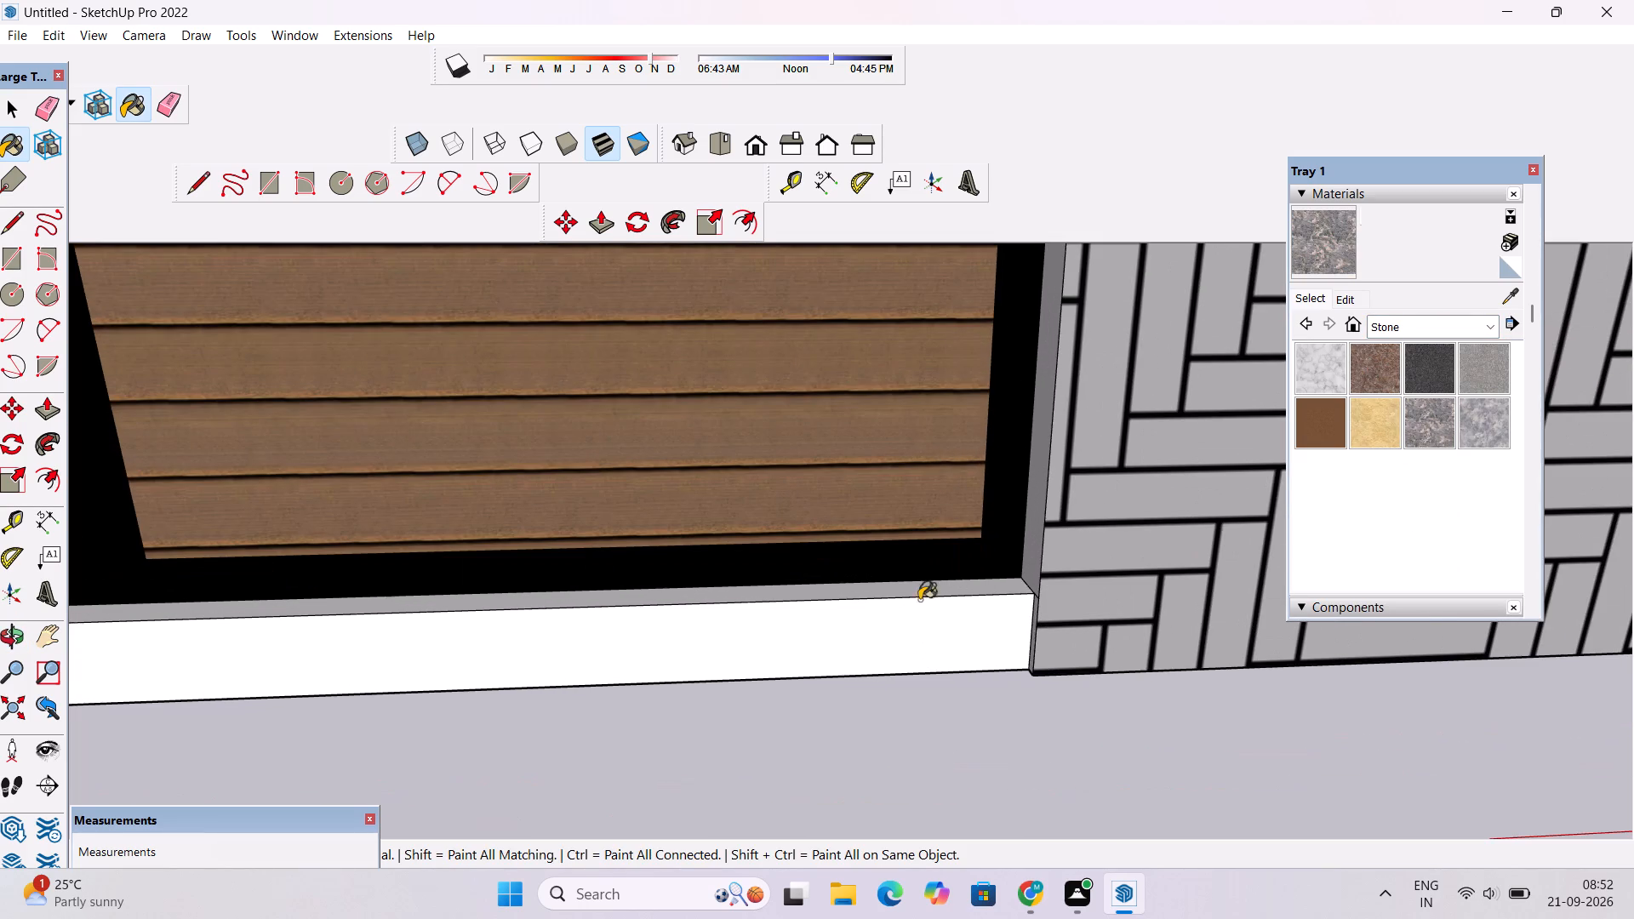
scroll(919, 598, "up", 9)
left_click(936, 572)
scroll(937, 572, "down", 9)
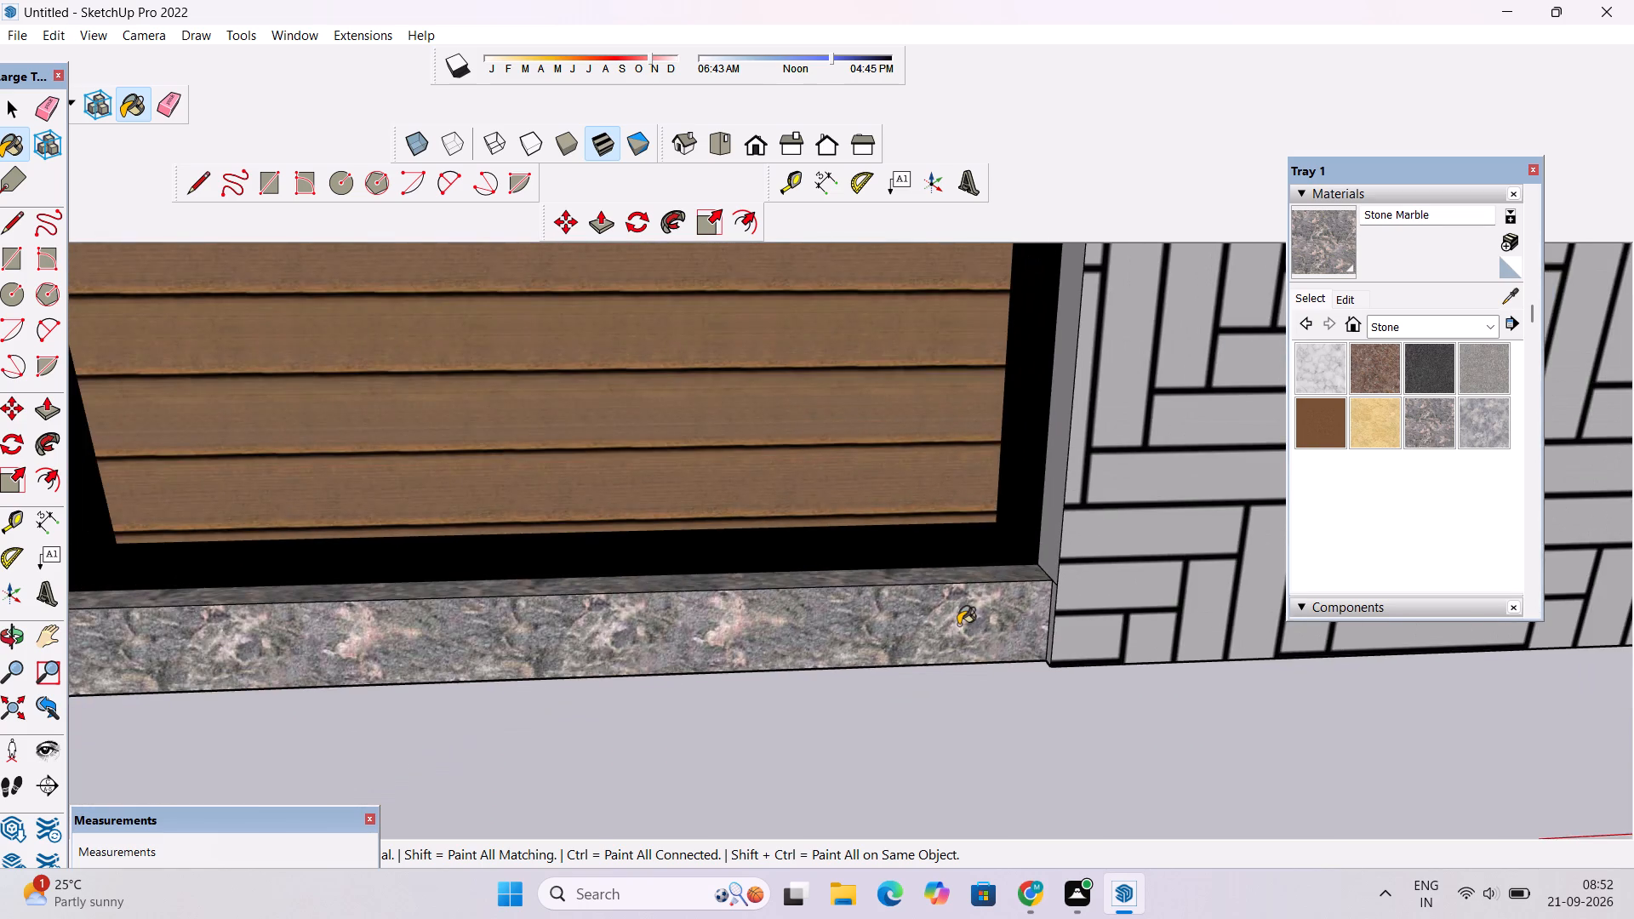
Paint the unpainted gate-side face of the short boundary pillar with Stone Flagstone Ashlar from the Brick, Cladding and Siding collection.
scroll(961, 624, "down", 7)
key("o")
scroll(961, 621, "down", 5)
left_click_drag(942, 685, 897, 599)
scroll(897, 597, "down", 5)
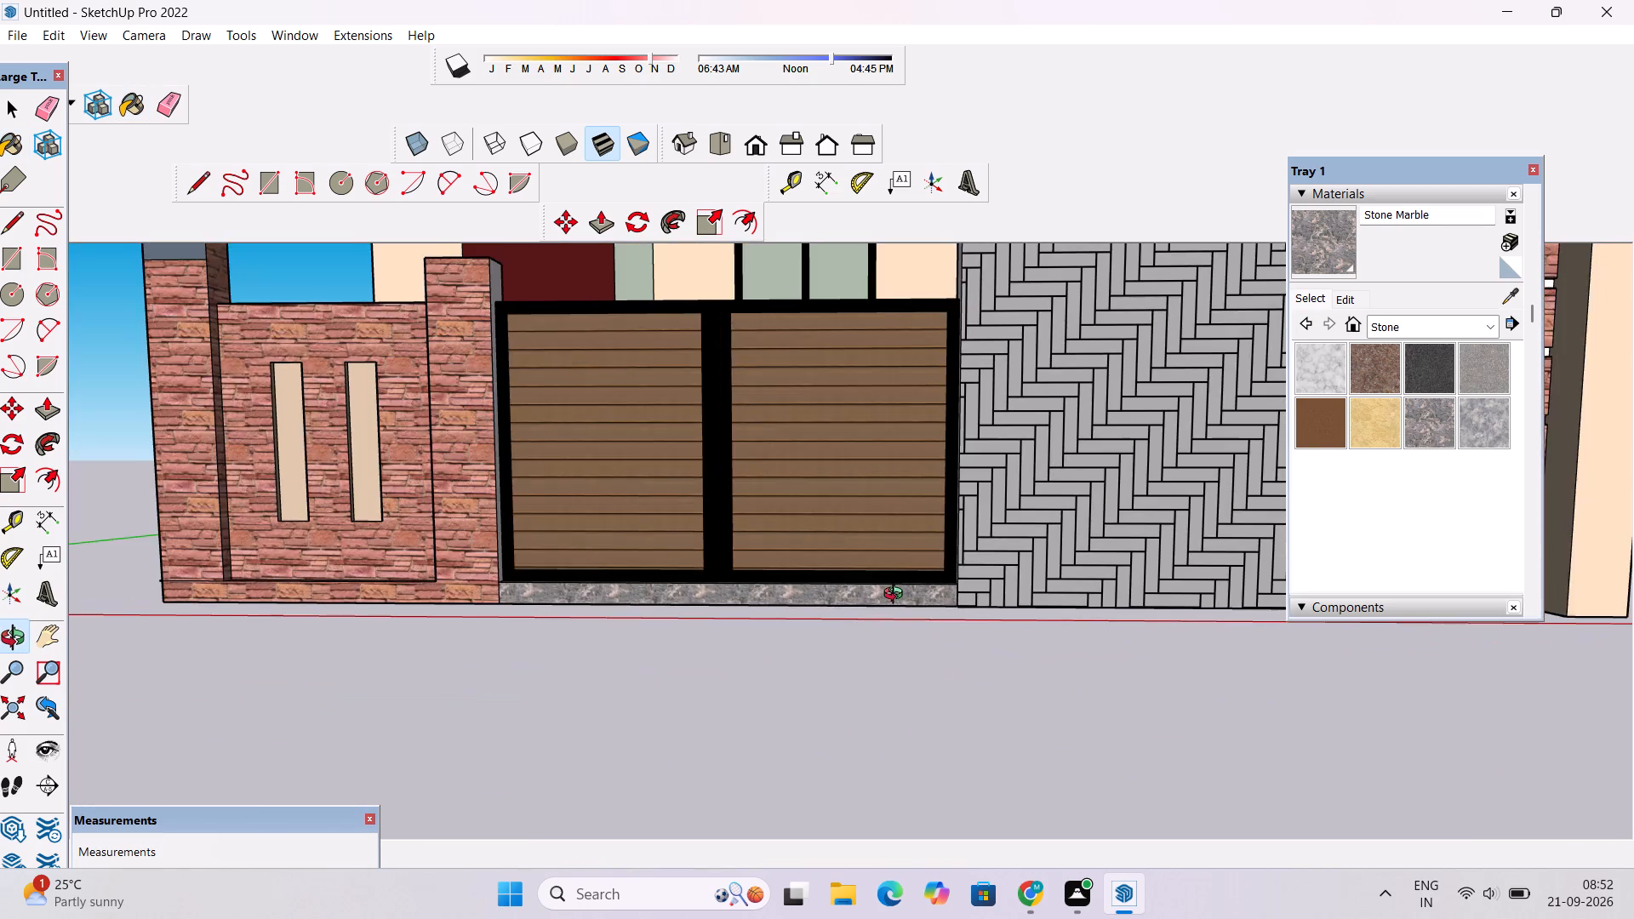
left_click_drag(894, 599, 911, 681, "shift")
scroll(911, 651, "down", 6)
scroll(827, 573, "up", 10)
left_click_drag(765, 577, 635, 664)
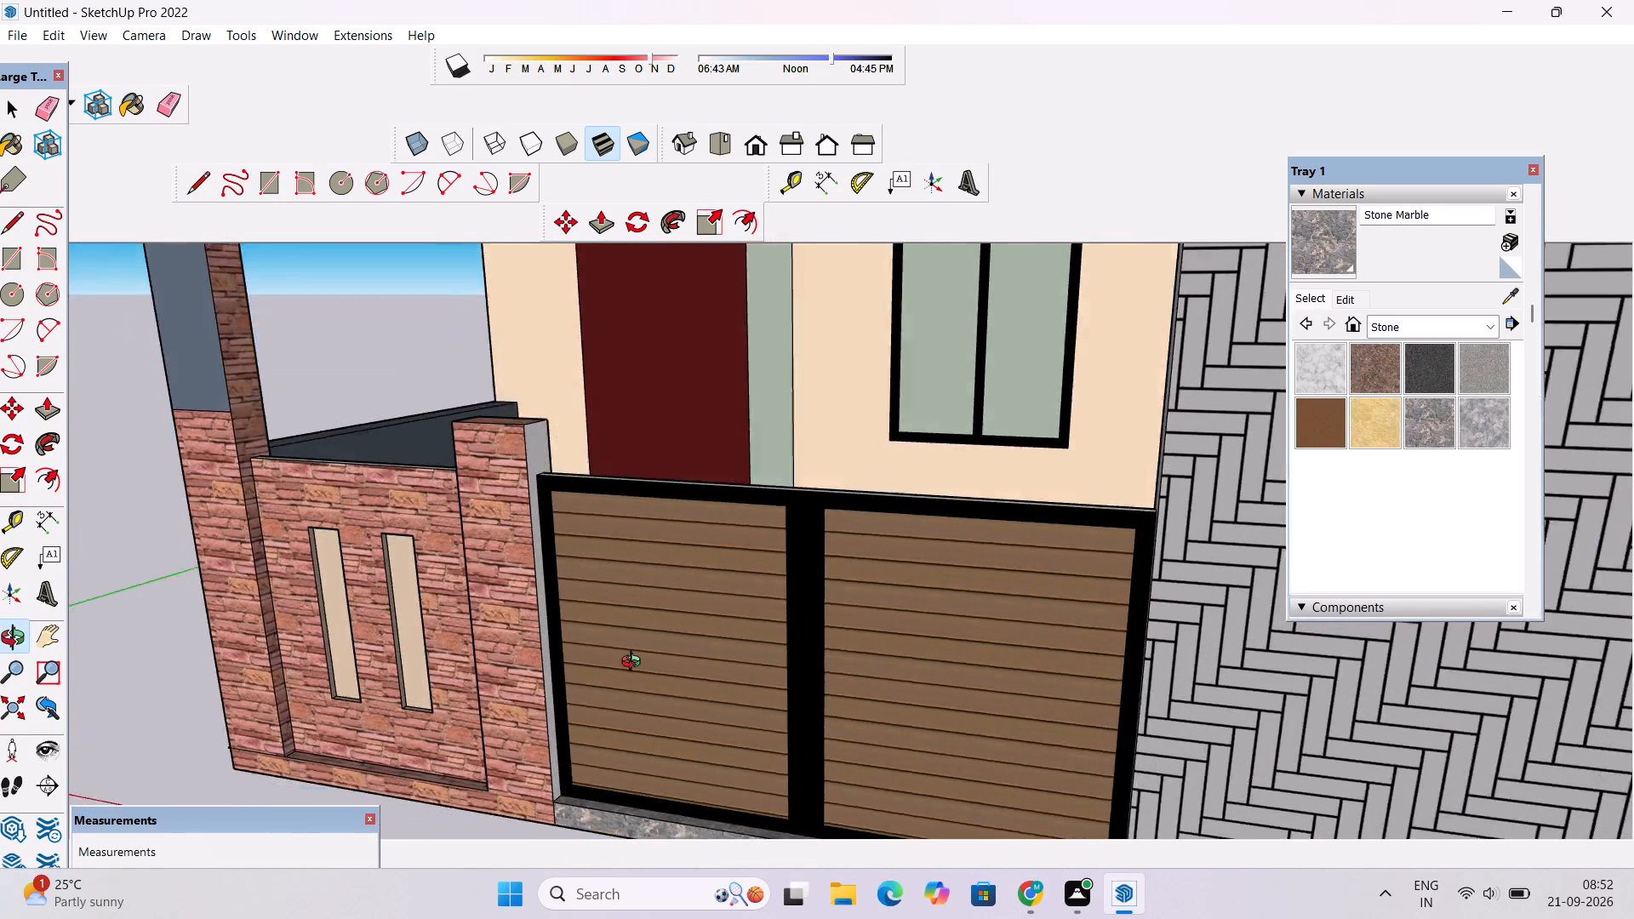
left_click_drag(635, 664, 528, 720)
scroll(511, 512, "up", 4)
left_click_drag(578, 522, 592, 631)
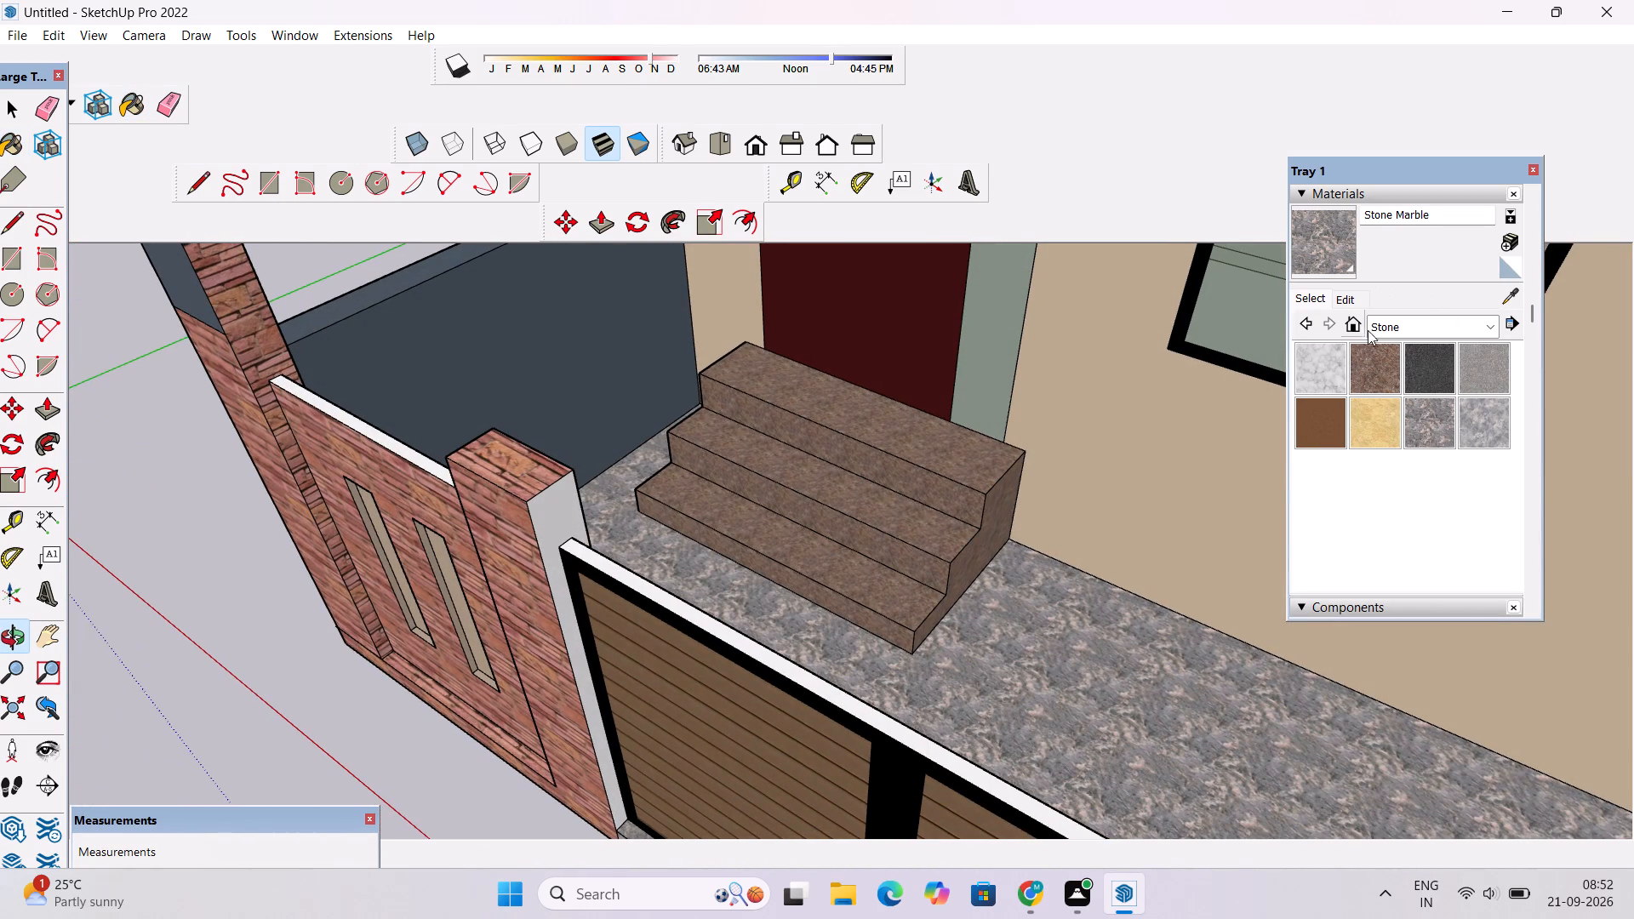
left_click(1381, 332)
left_click(1414, 366)
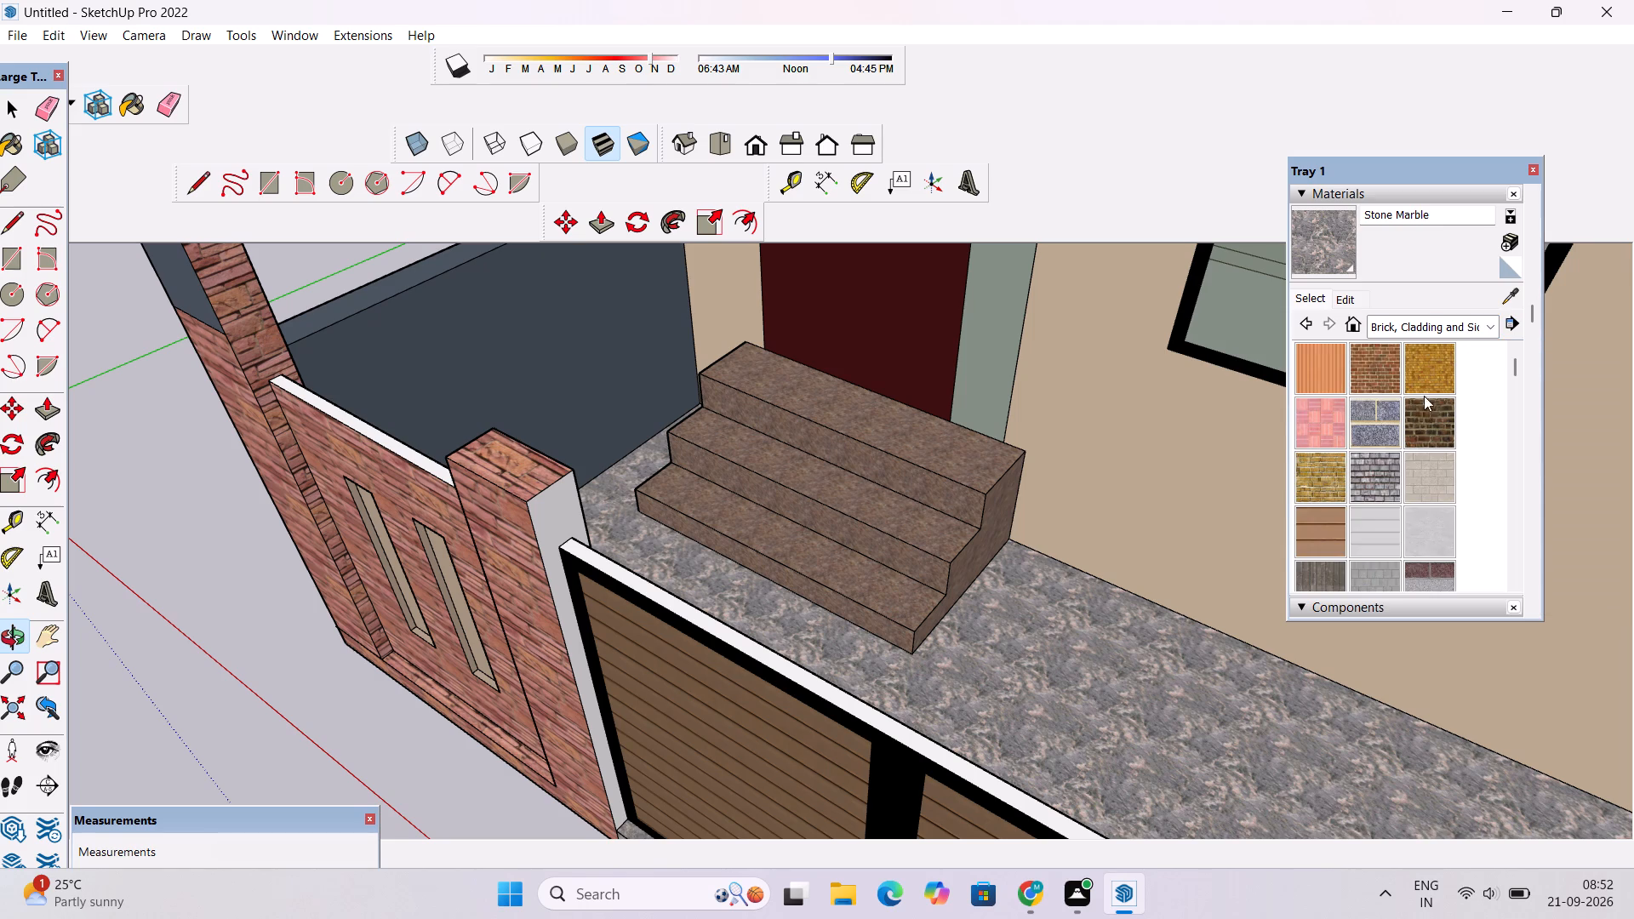
scroll(1375, 470, "down", 3)
left_click(1373, 393)
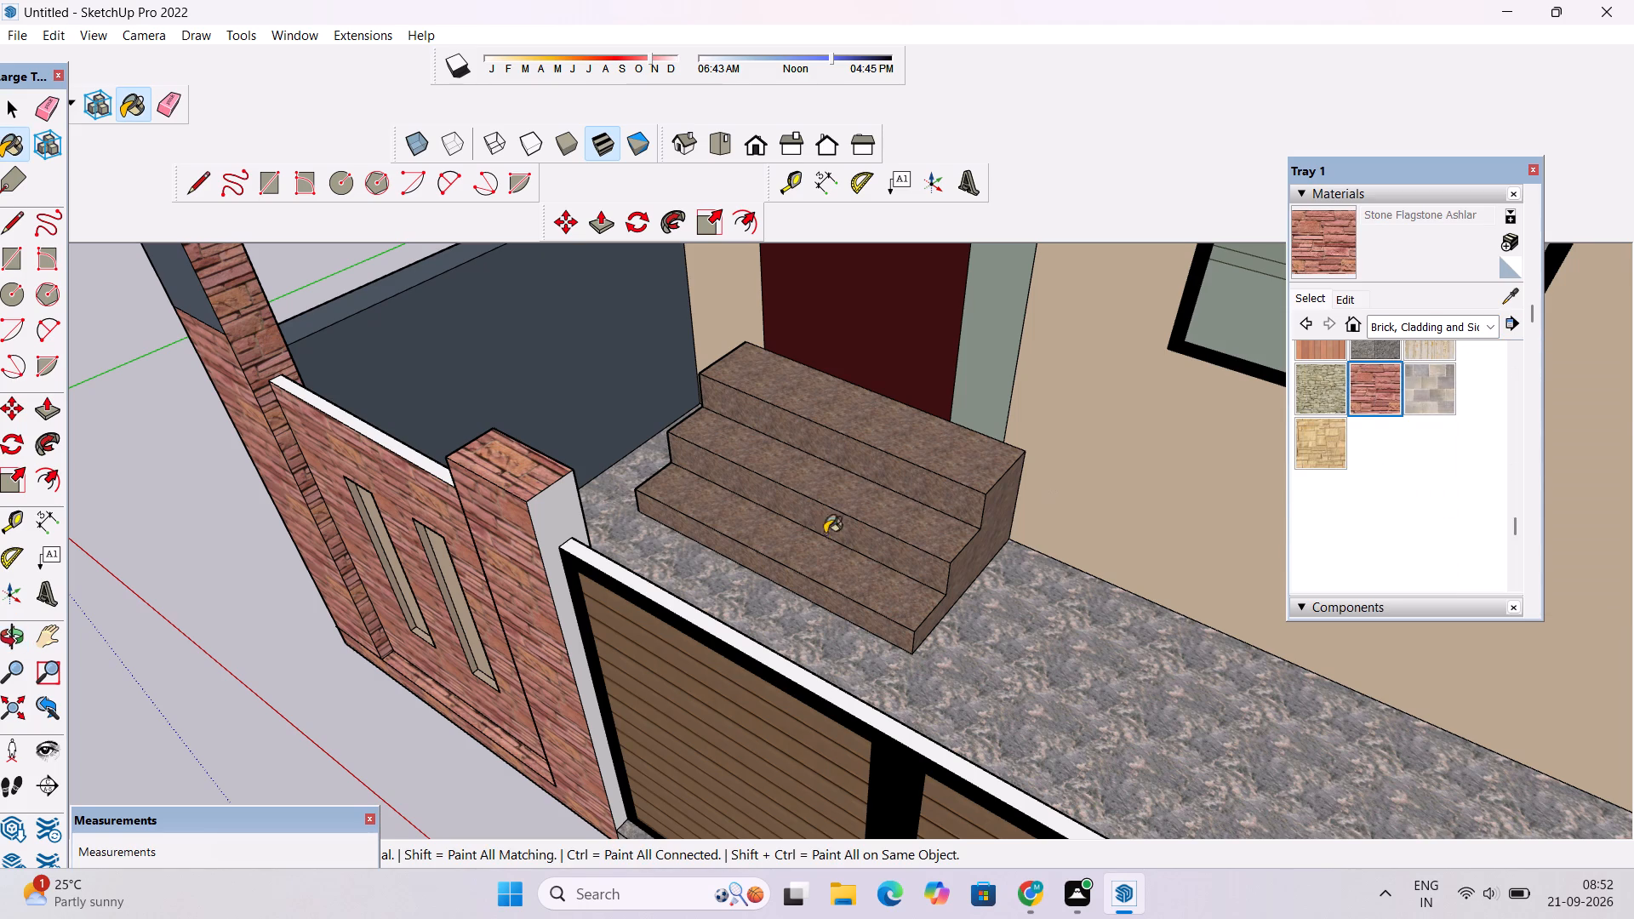
scroll(585, 535, "up", 5)
left_click(540, 512)
scroll(626, 517, "down", 6)
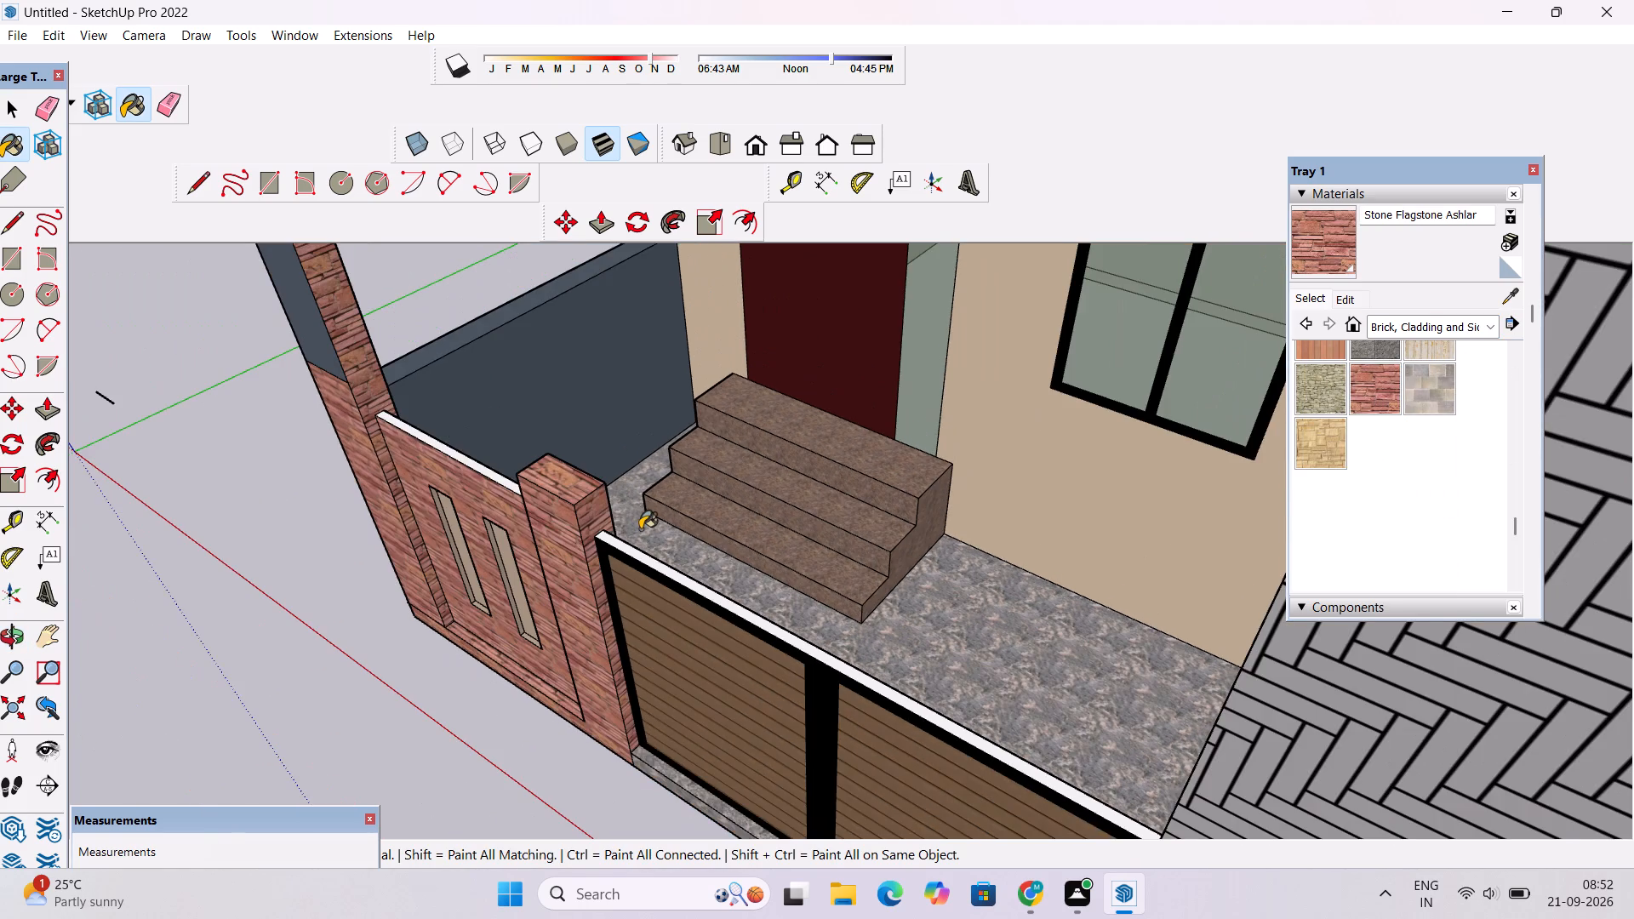
Frame the whole front elevation of the house and close the materials tray.
key("o")
scroll(616, 530, "down", 5)
left_click_drag(411, 572, 710, 408)
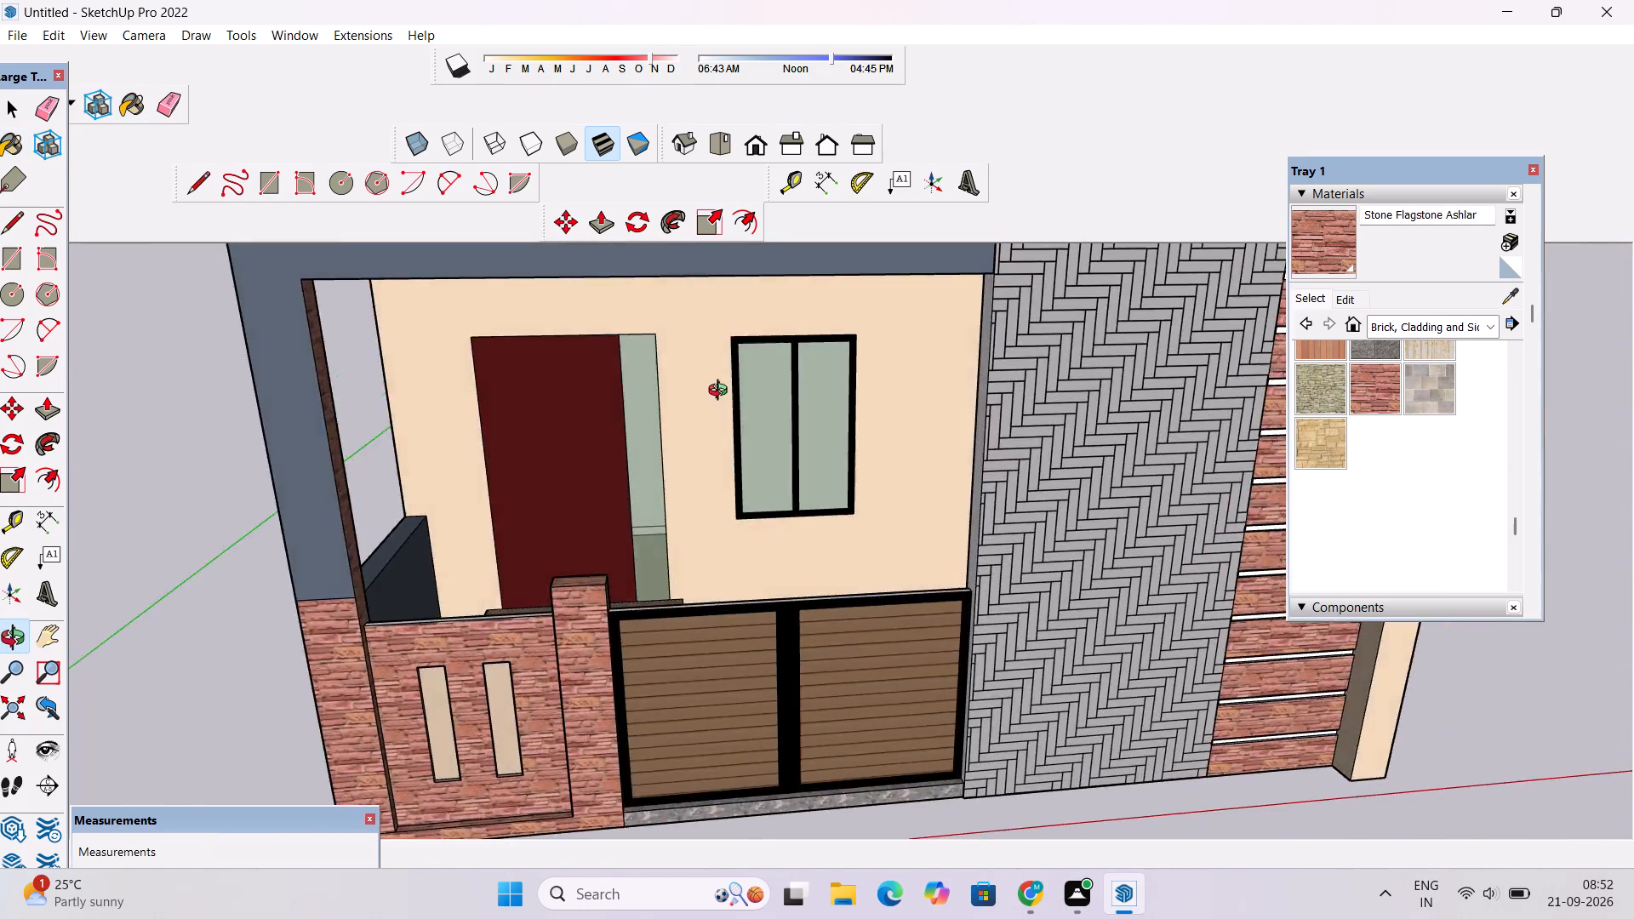
scroll(722, 392, "down", 11)
left_click_drag(724, 564, 680, 465)
scroll(679, 449, "down", 5)
left_click_drag(702, 448, 671, 617, "shift")
scroll(702, 589, "up", 4)
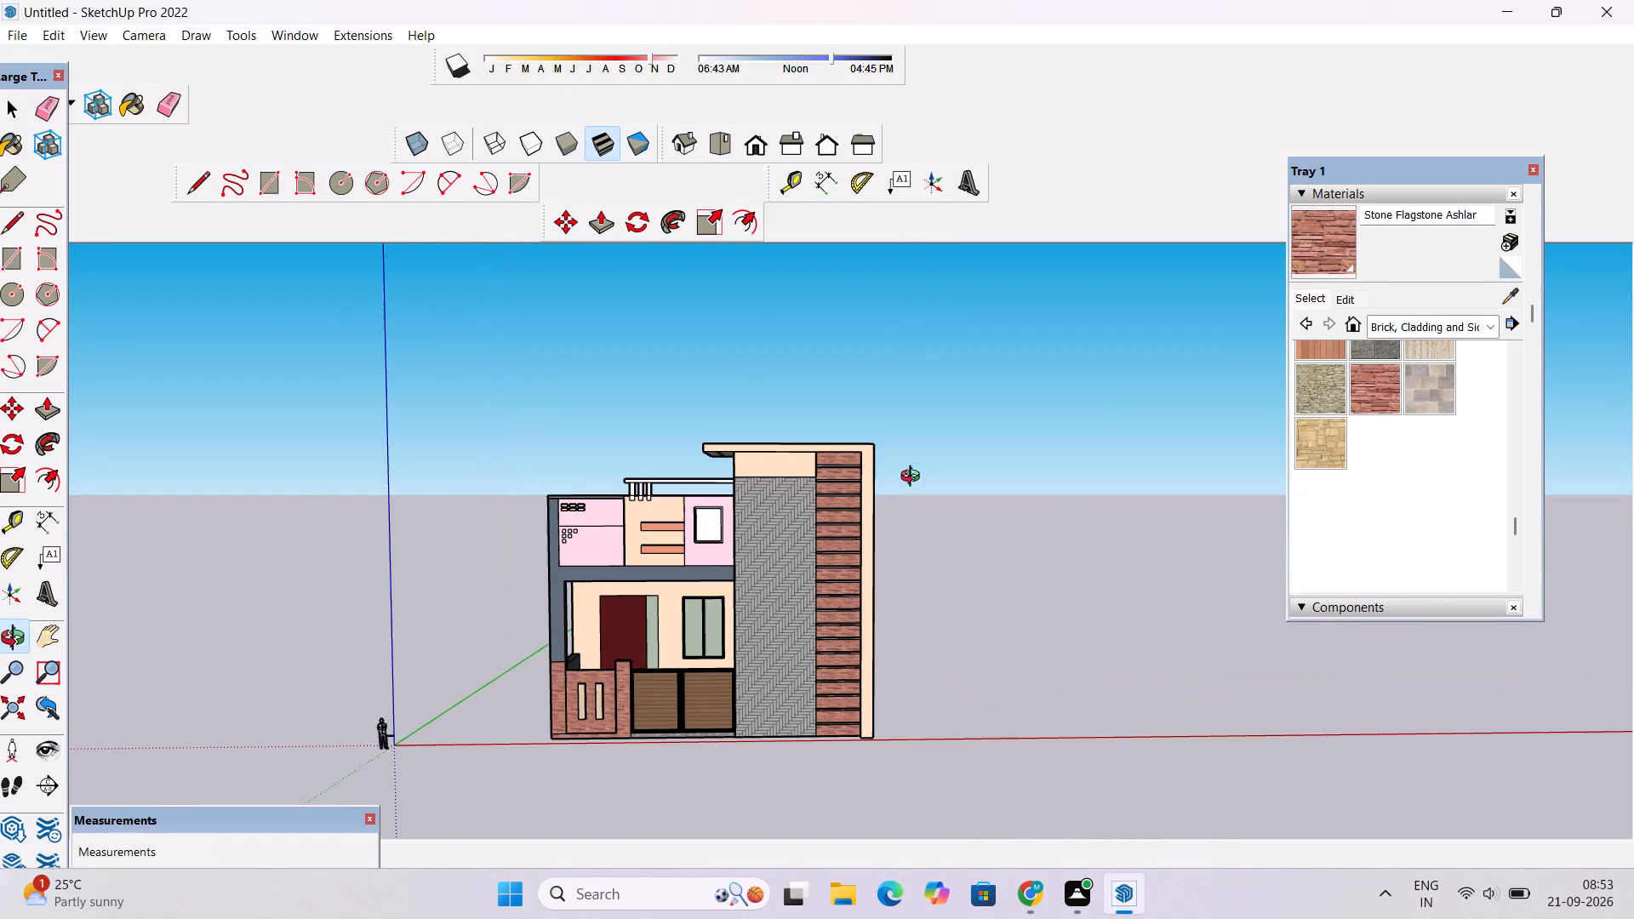
left_click(1535, 168)
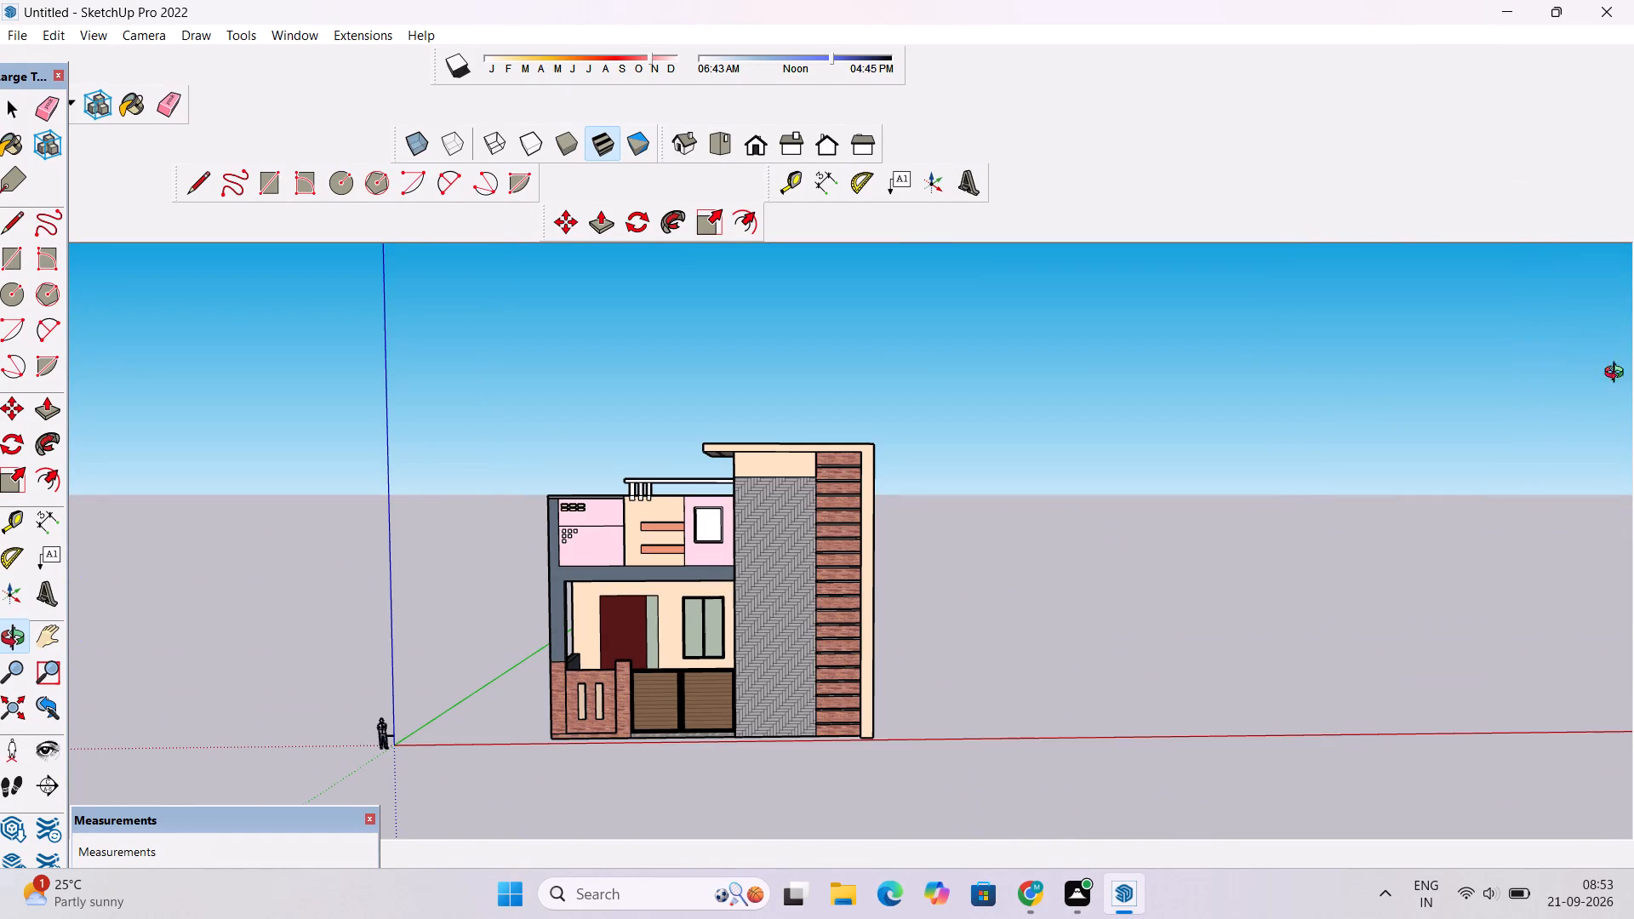
Save the model in Downloads as a SketchUp file named "FRONT ELEVATION ..".
key("ctrl+s")
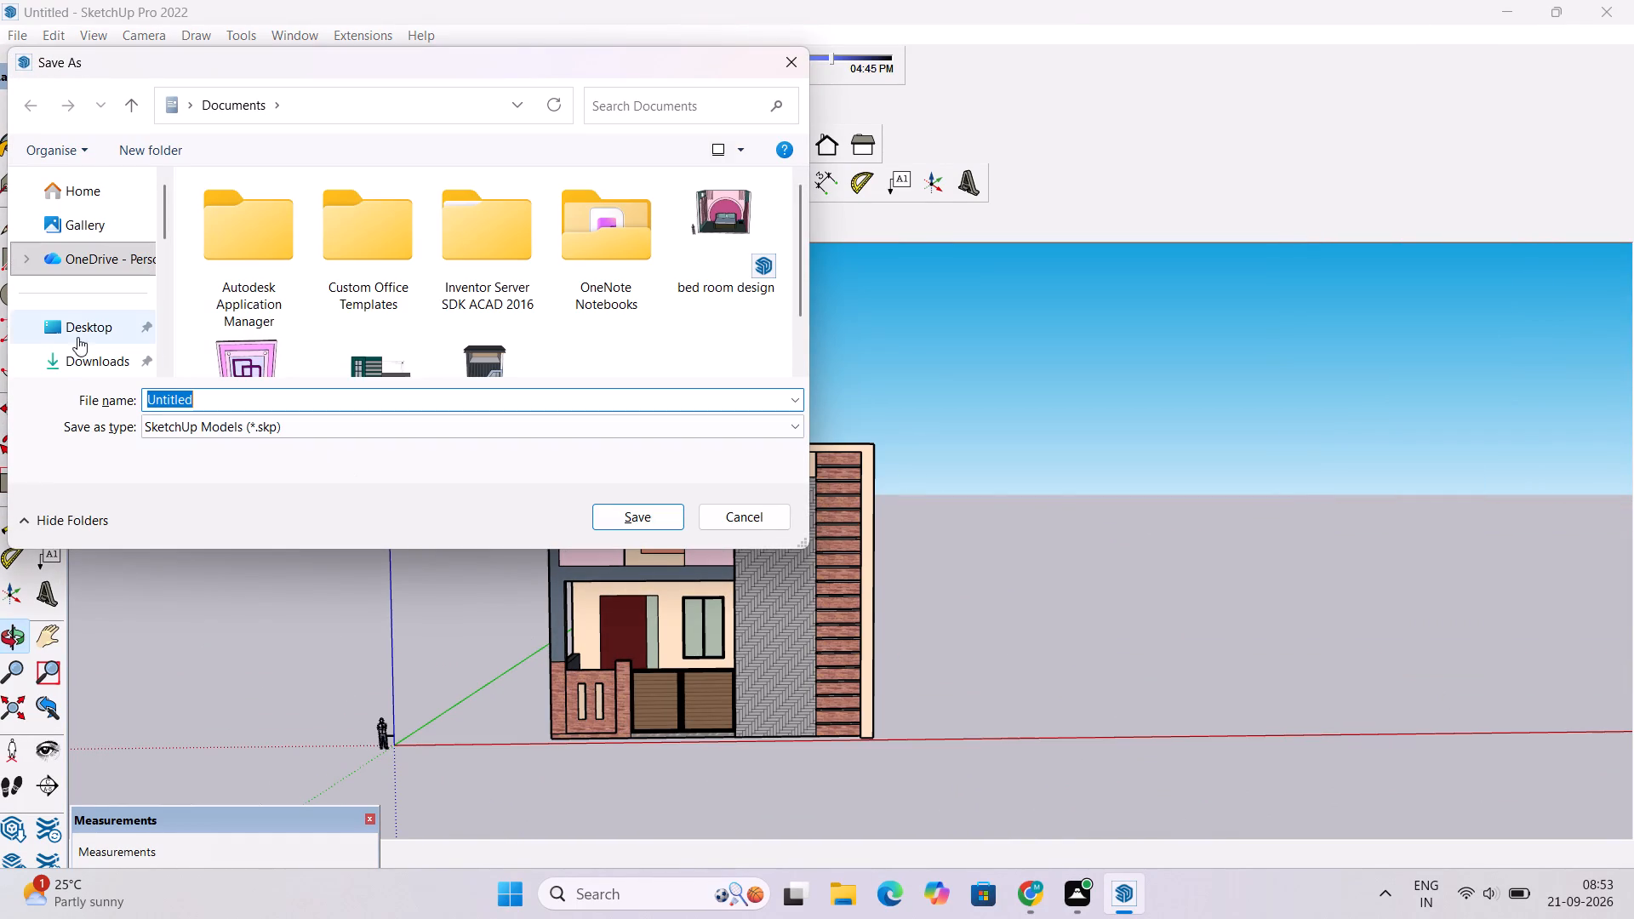
left_click(89, 354)
left_click(191, 400)
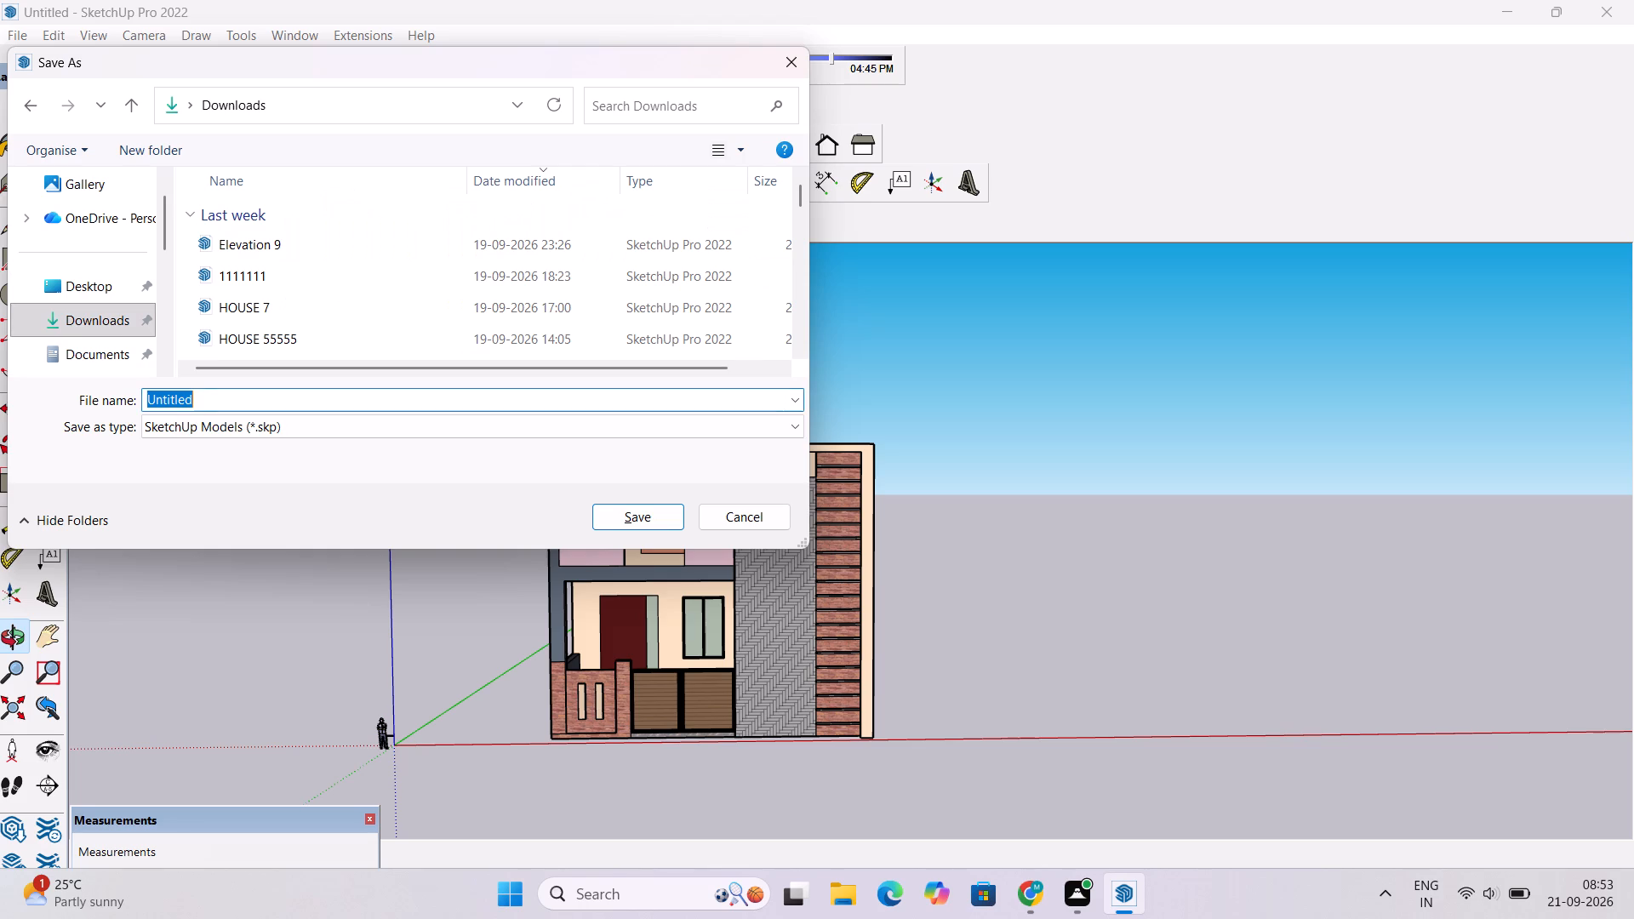
key("BackSpace")
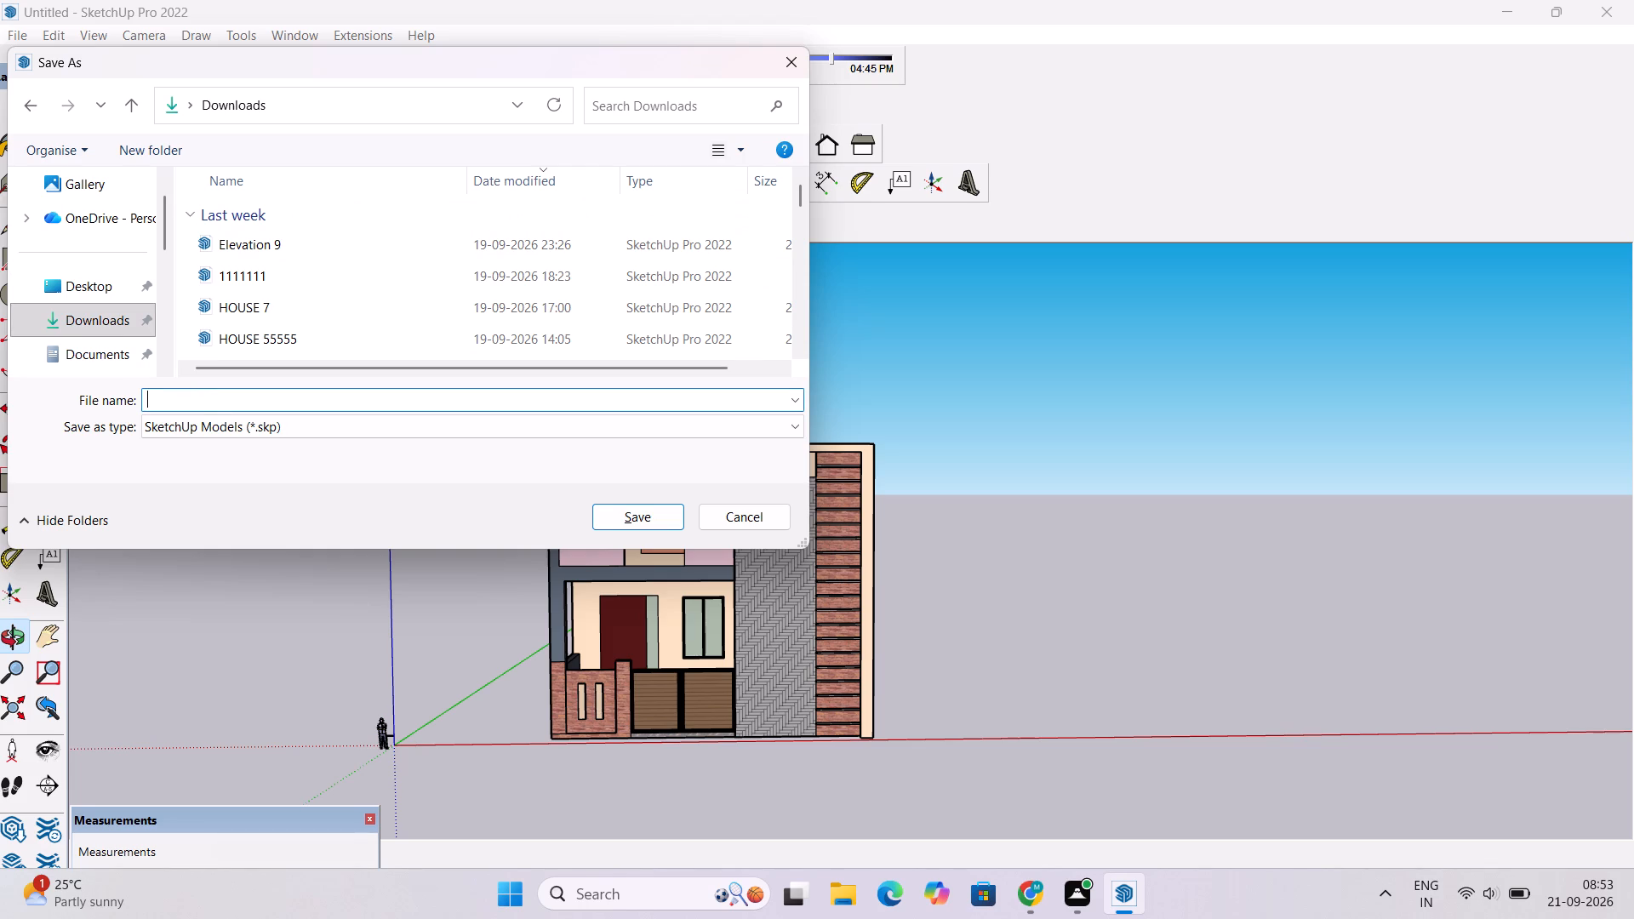
type("front")
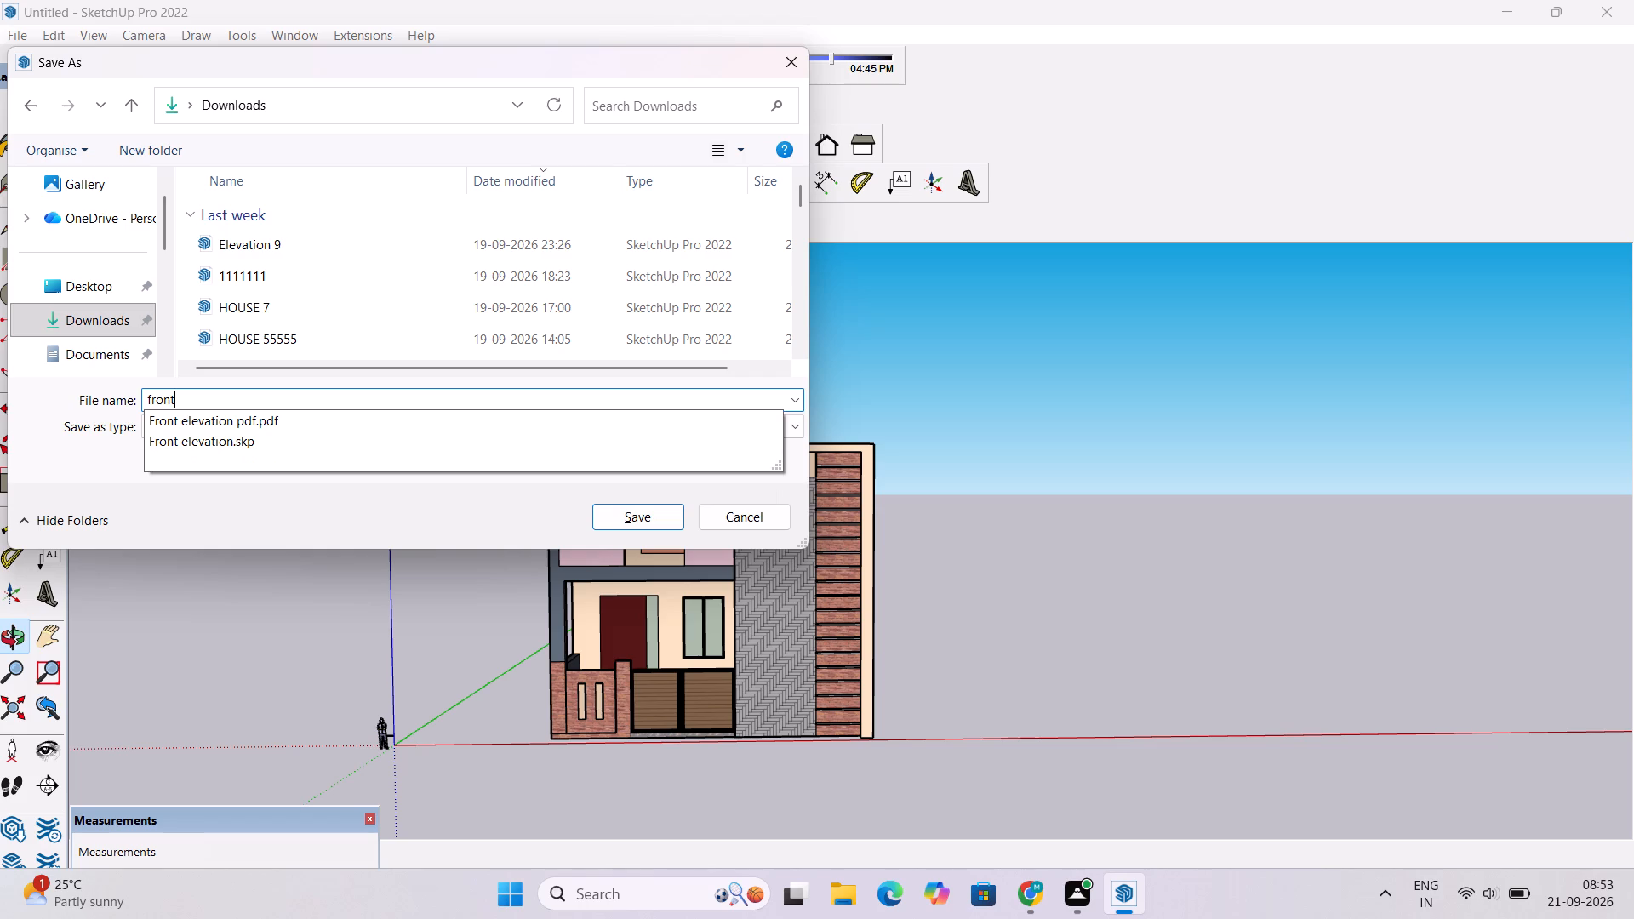
key("space")
key("BackSpace")
key("BackSpace")
key("BackSpace")
key("BackSpace")
key("BackSpace")
key("BackSpace")
key("BackSpace")
key("BackSpace")
key("BackSpace")
key("BackSpace")
key("BackSpace")
key("BackSpace")
key("BackSpace")
key("BackSpace")
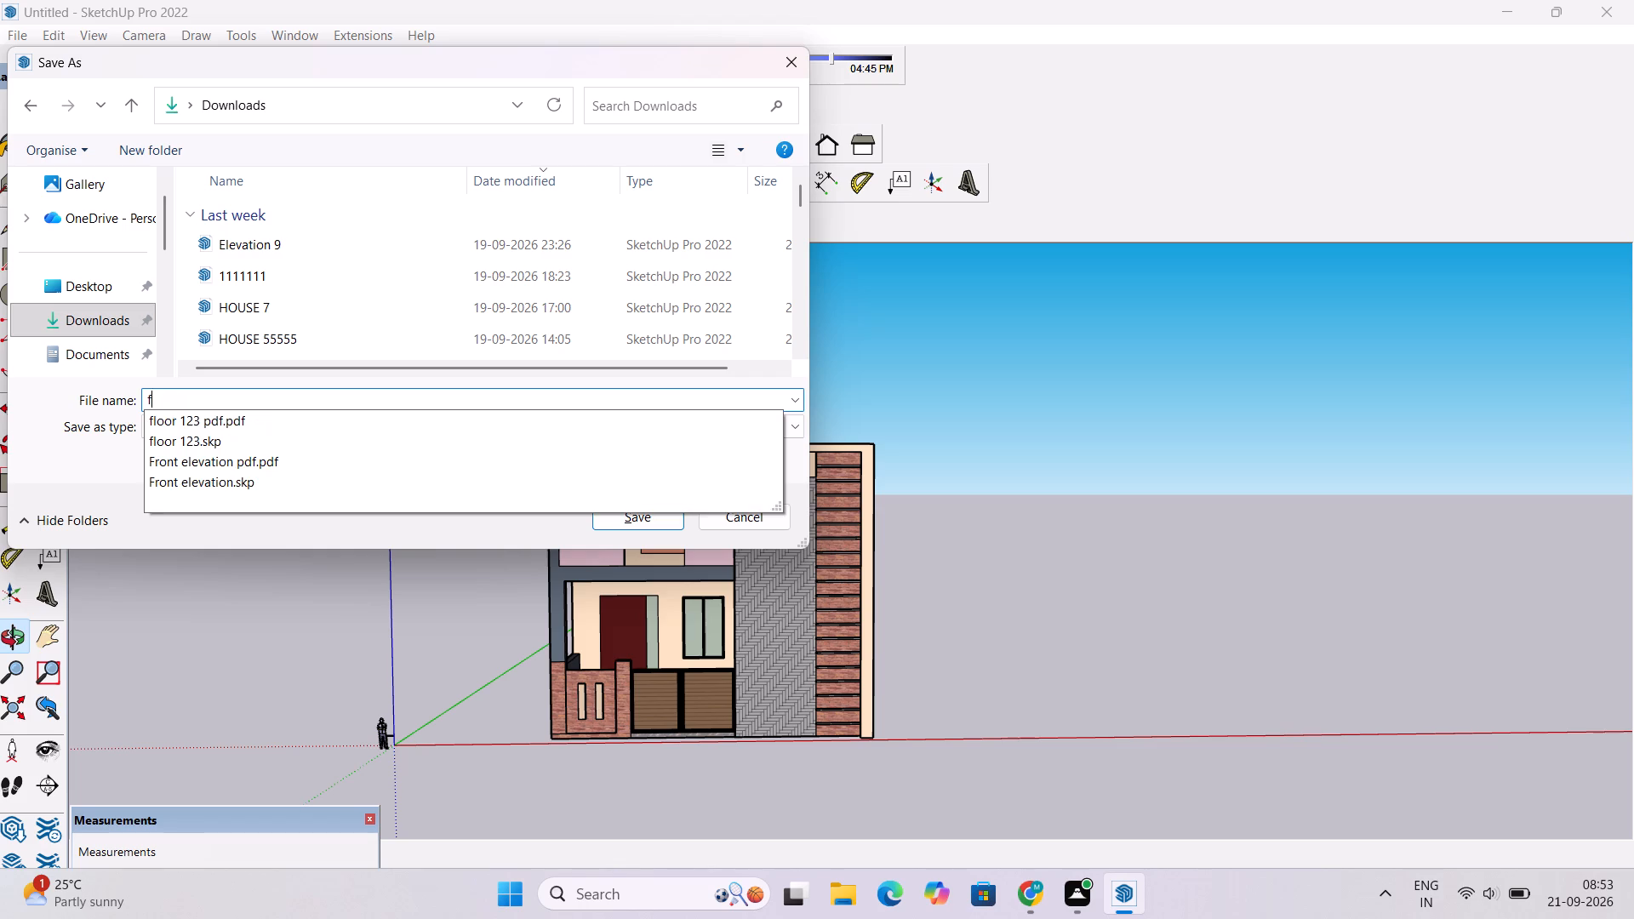
key("r")
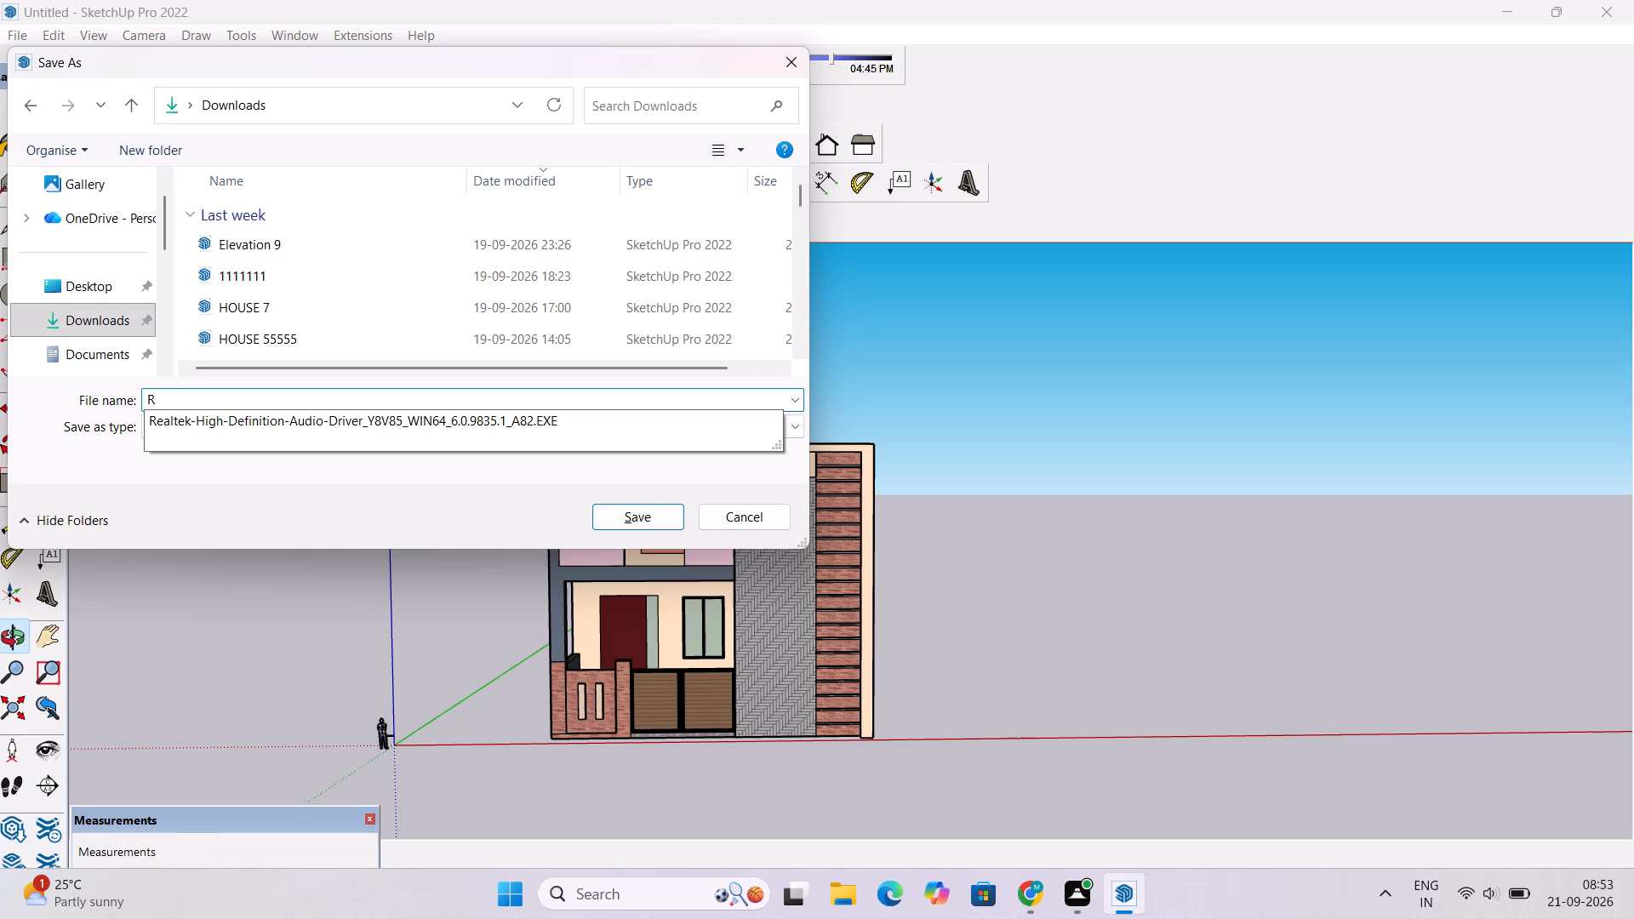
key("BackSpace")
type("FRONT ELEVATION")
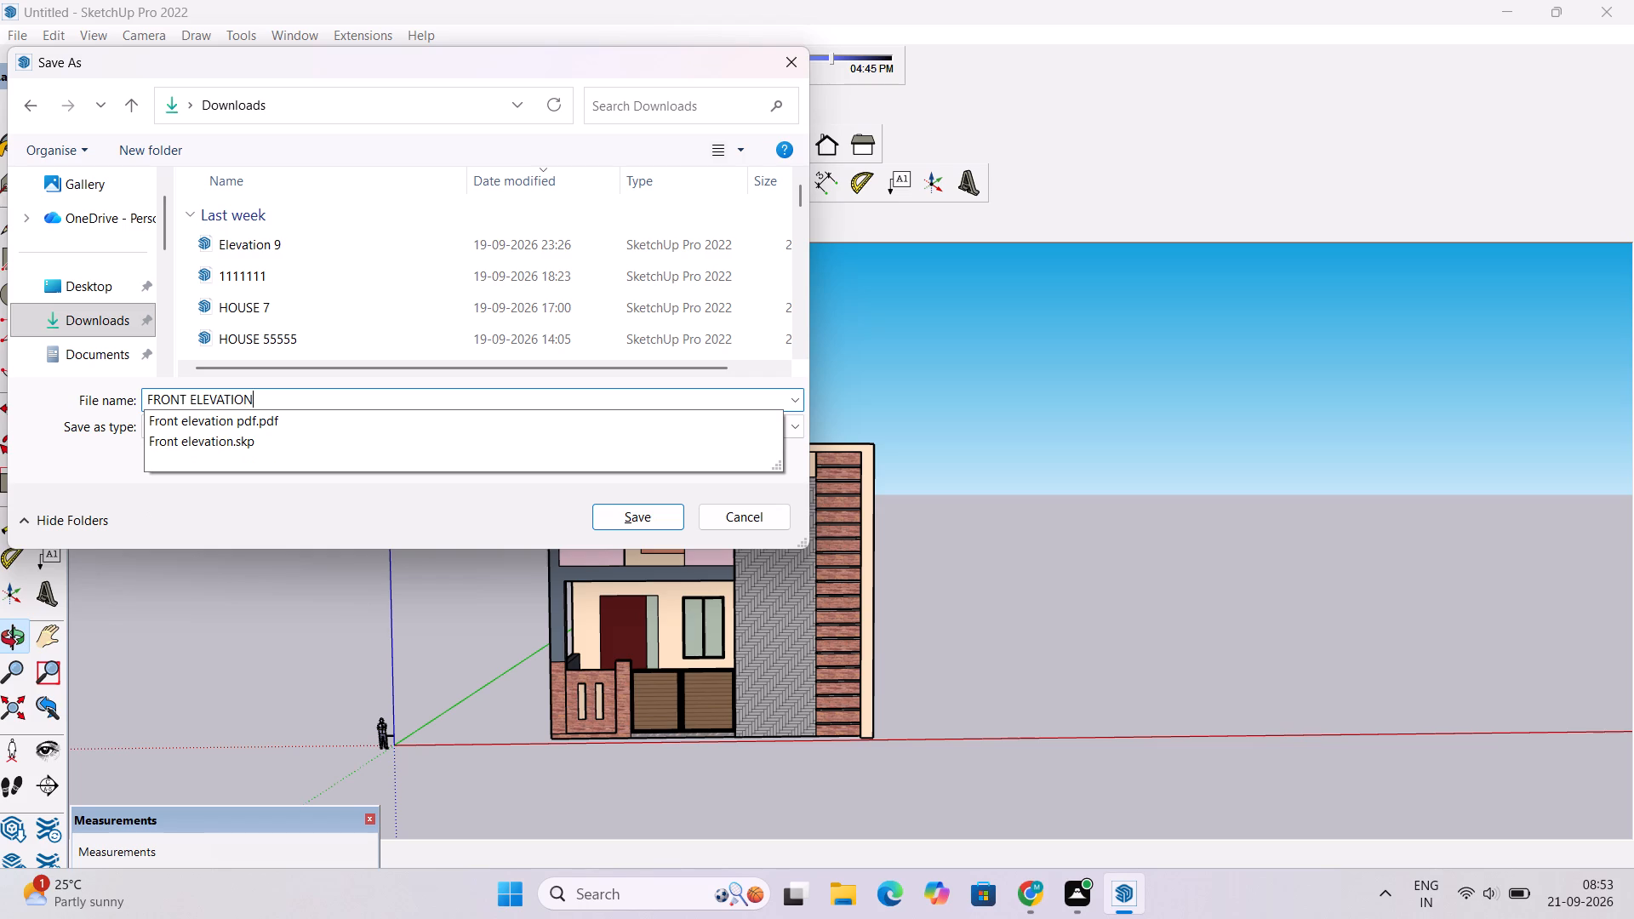
key("space")
type("..")
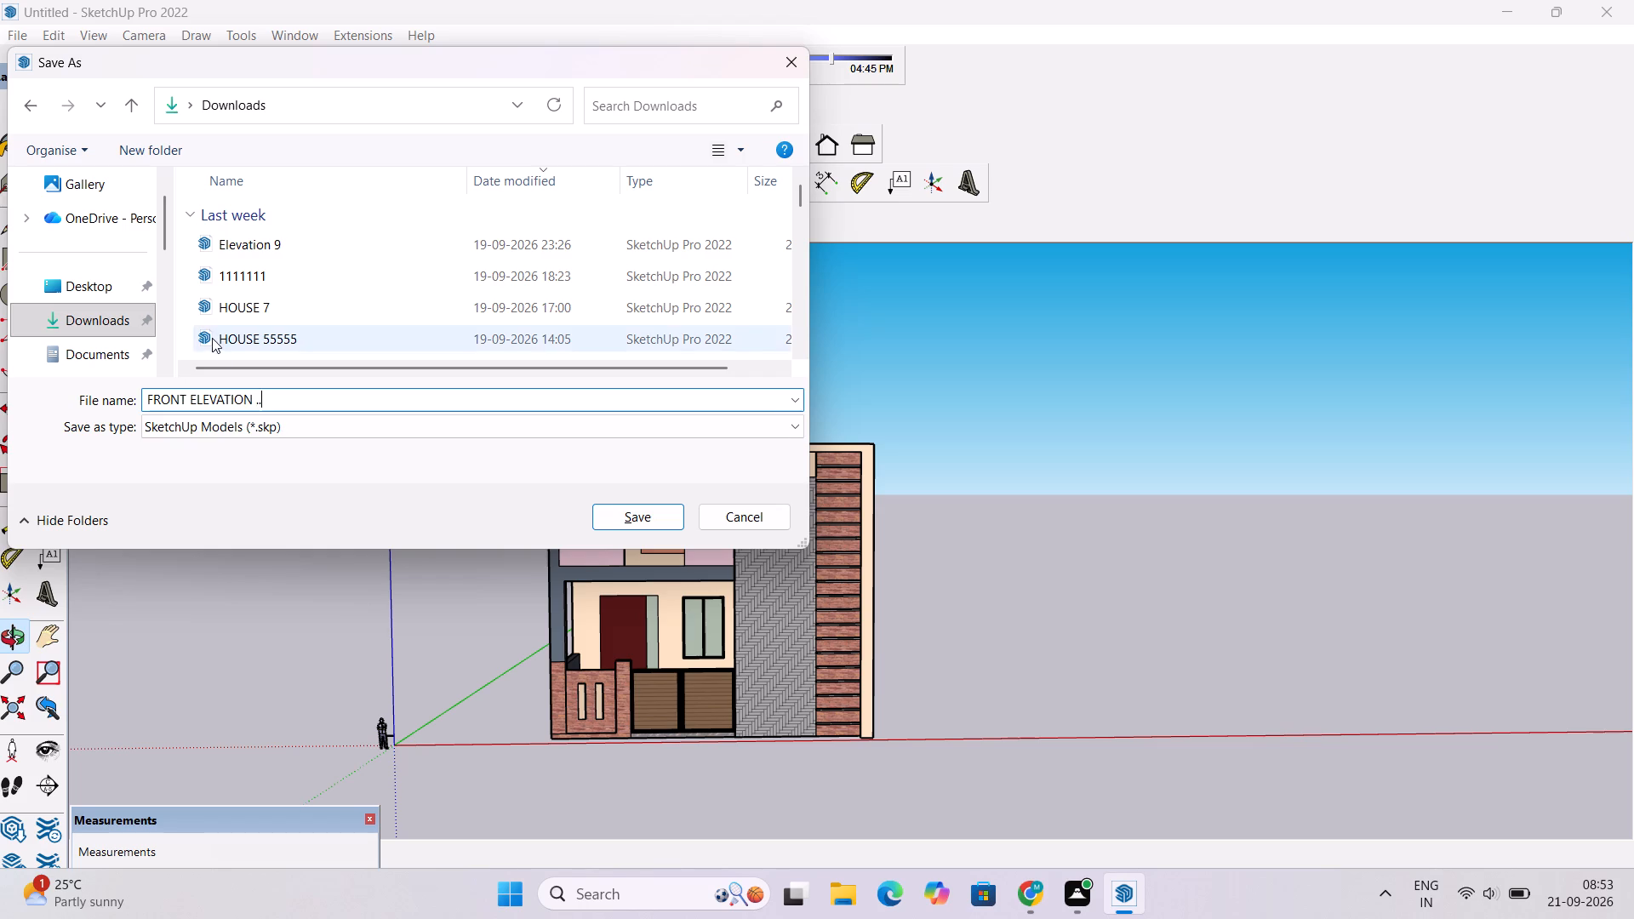
left_click(241, 431)
left_click(243, 421)
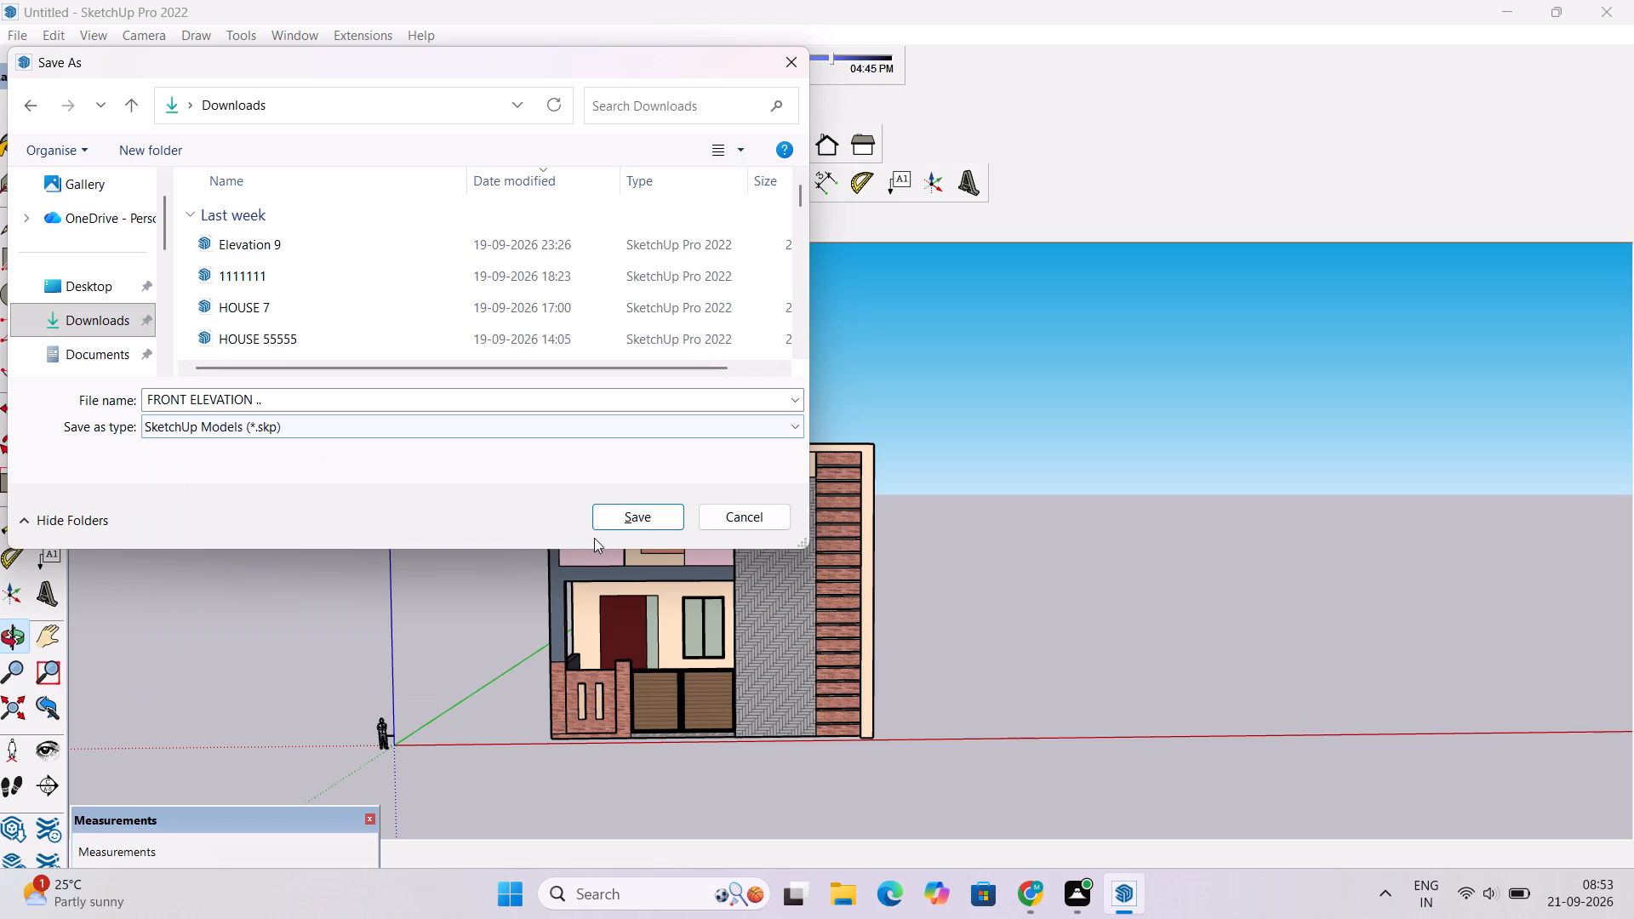
left_click(640, 521)
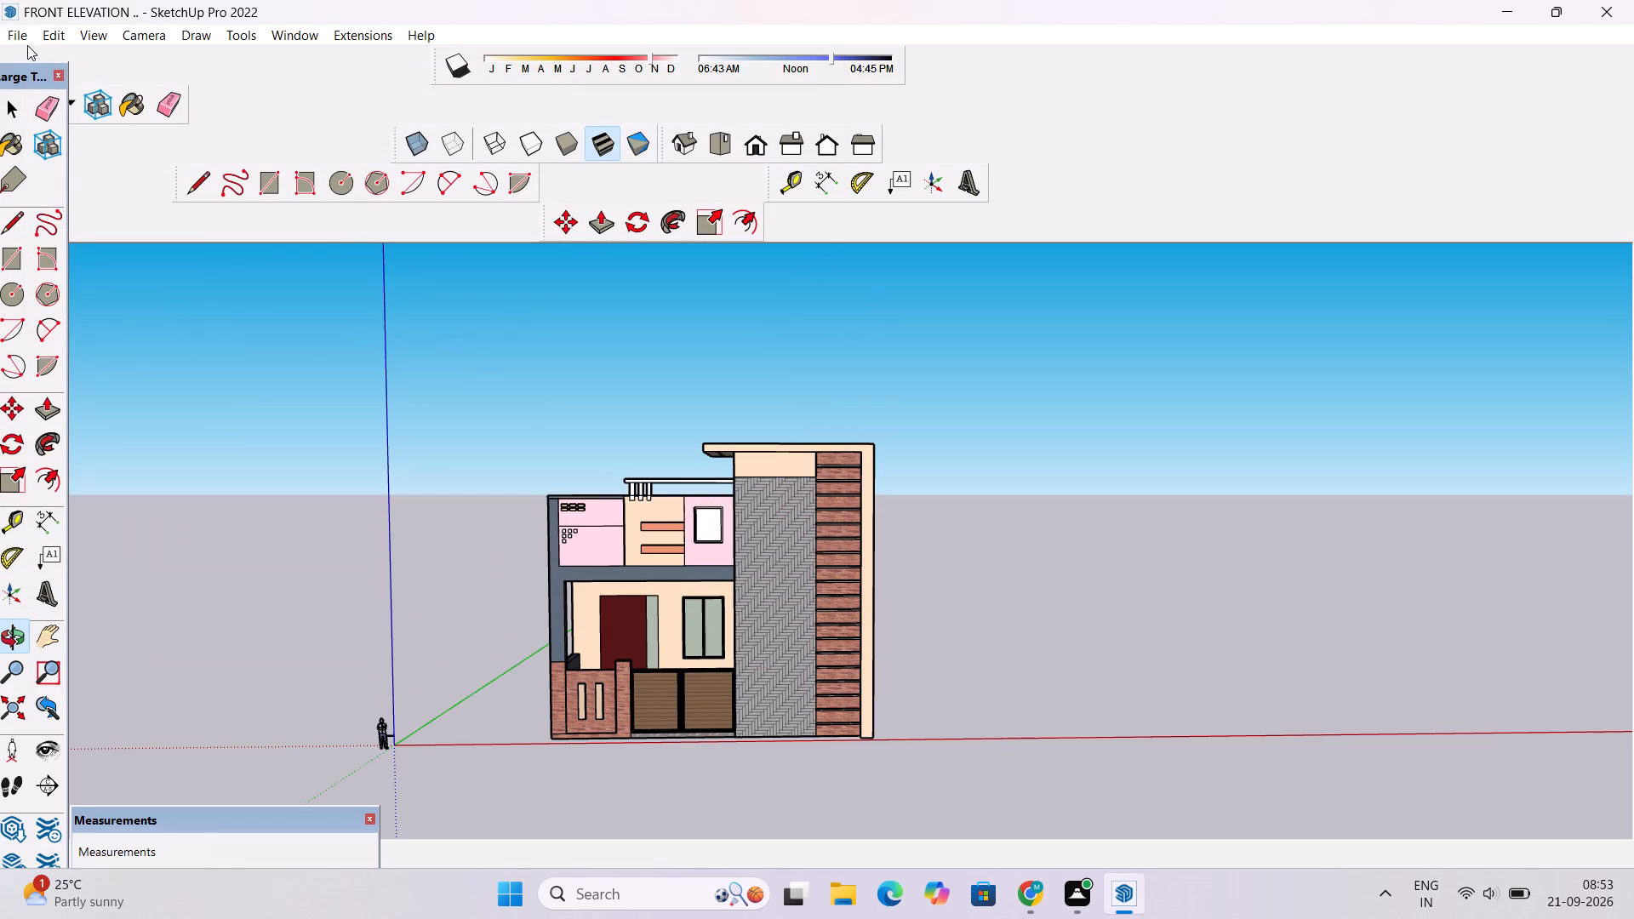
Export the current view as a 2D graphic PDF in Downloads named "FRONT ELEVATION . PDF".
left_click(15, 34)
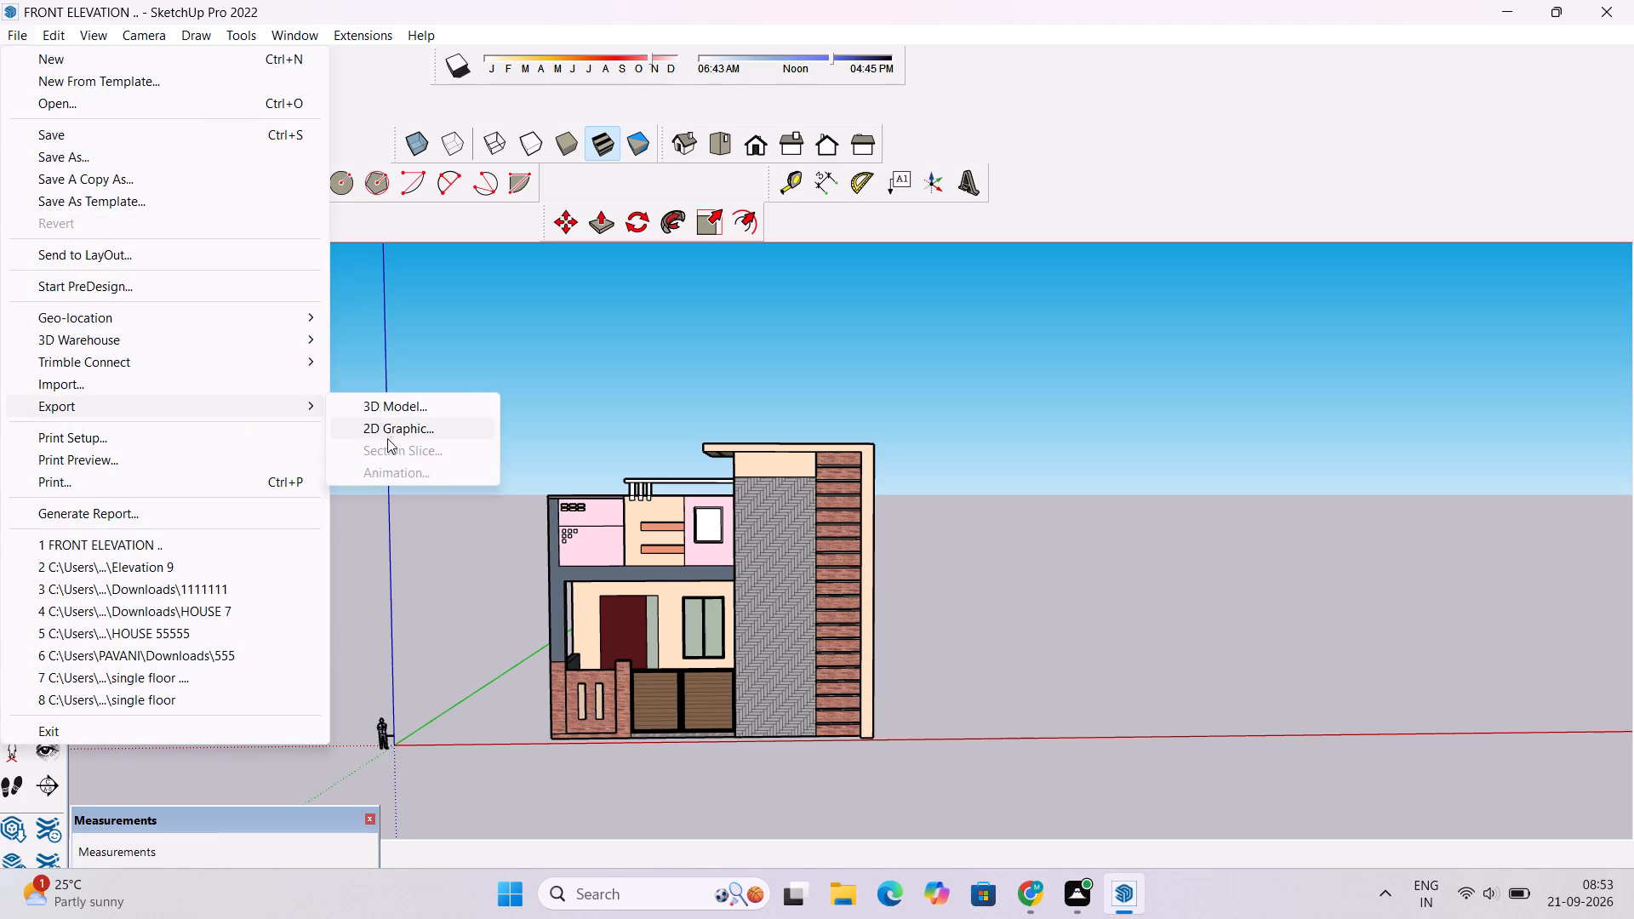
left_click(390, 431)
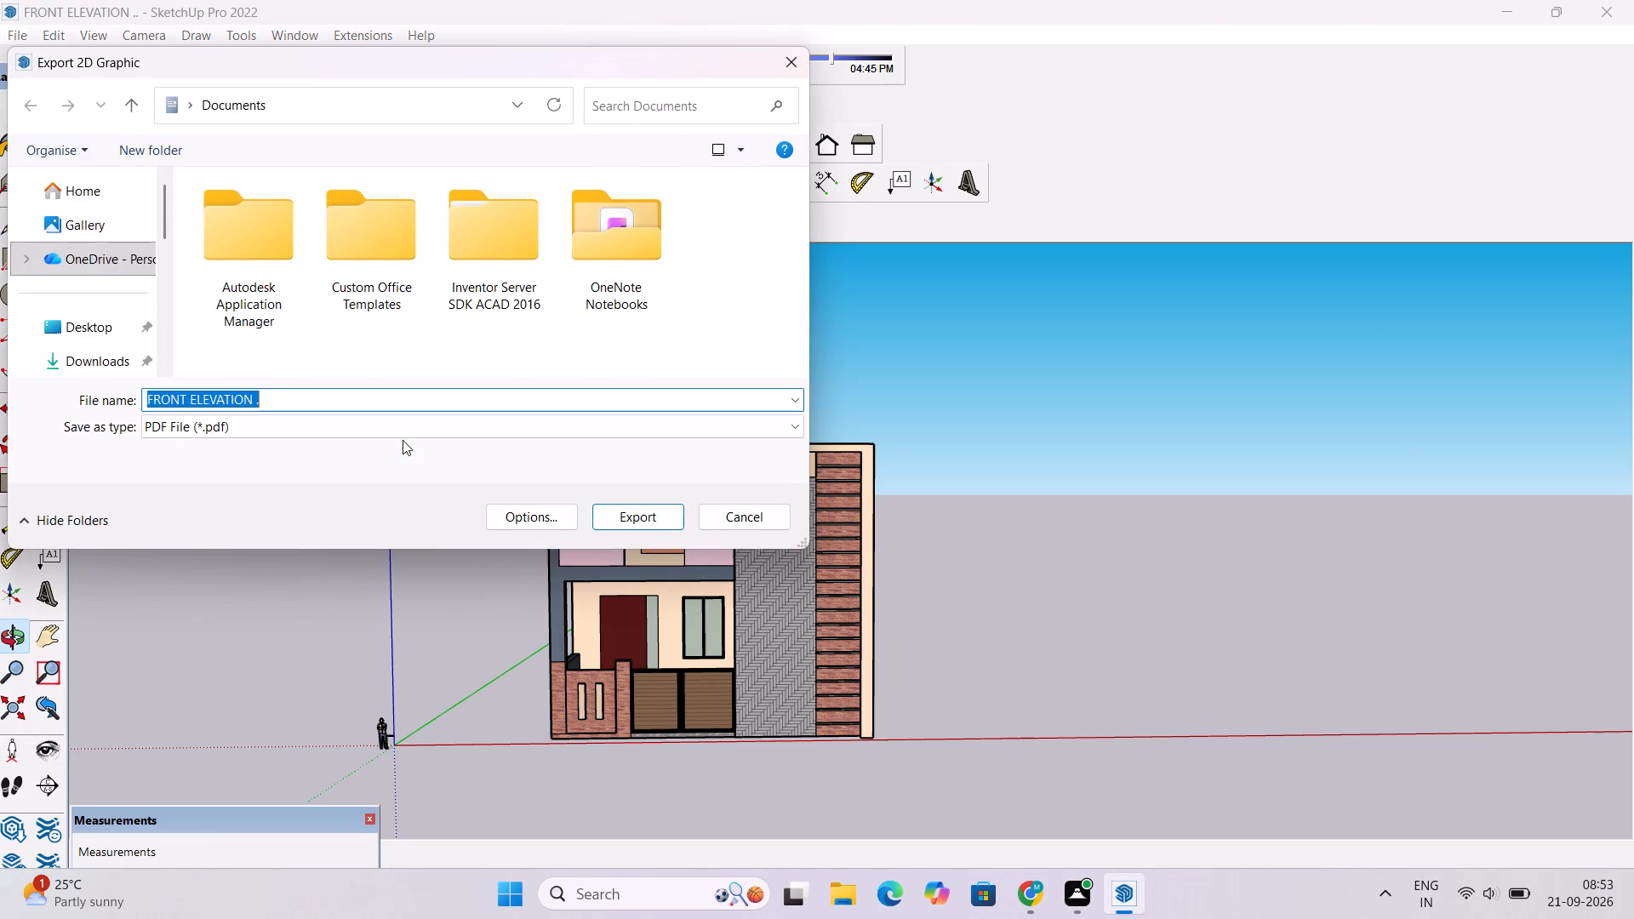
left_click(278, 397)
left_click(85, 355)
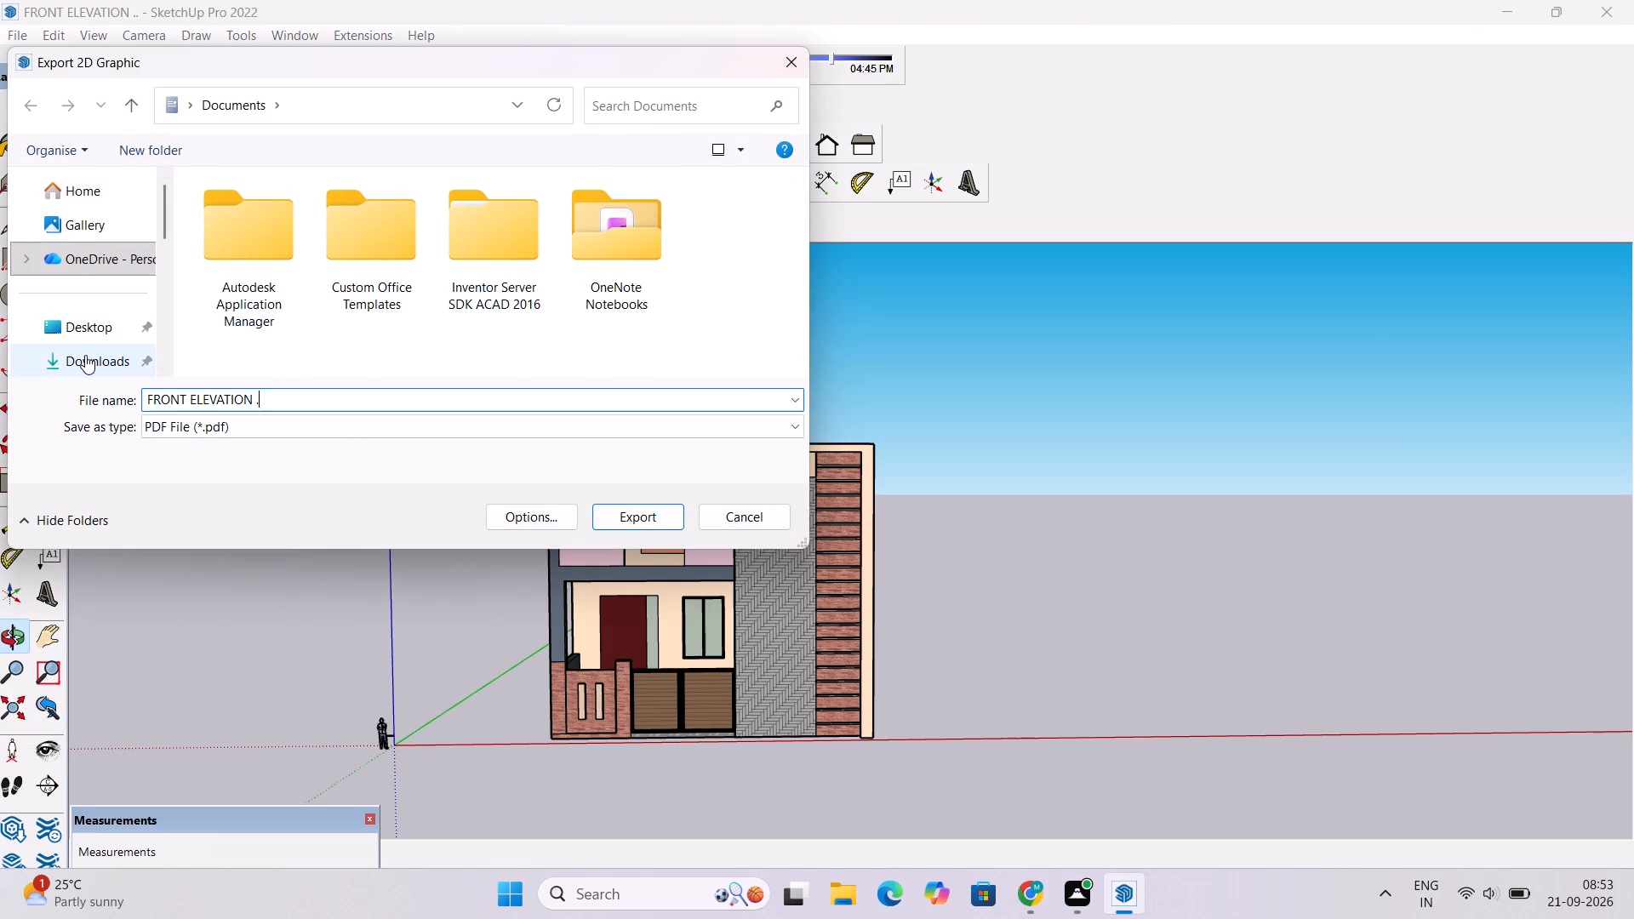
left_click(269, 399)
left_click(269, 399)
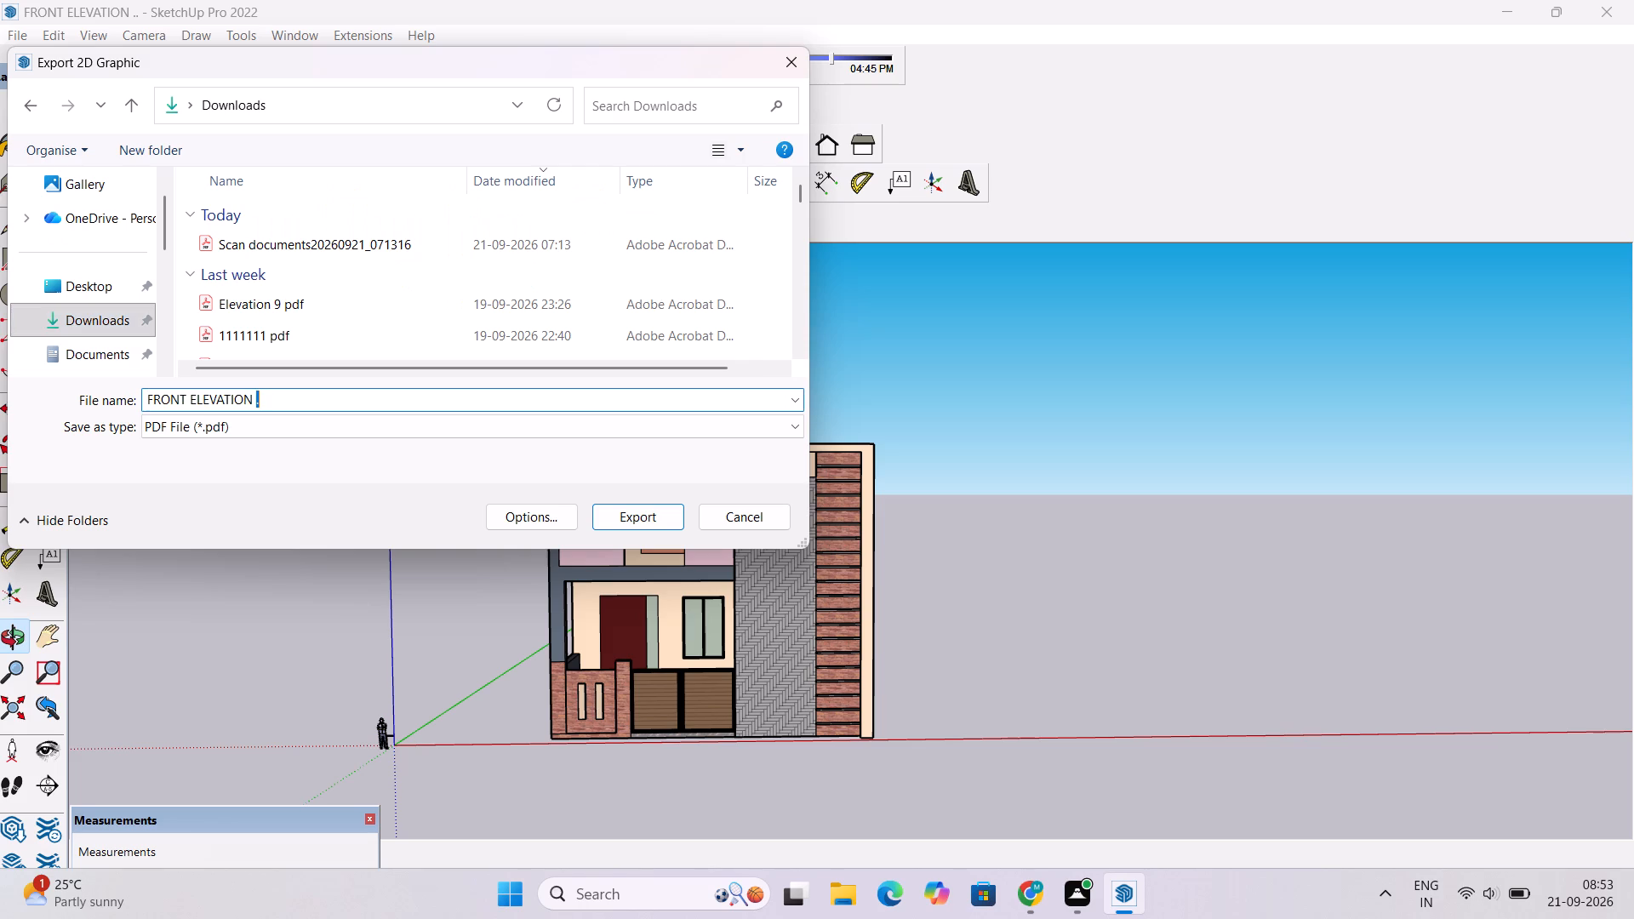
left_click(269, 399)
key("space")
type("PDF")
left_click(246, 431)
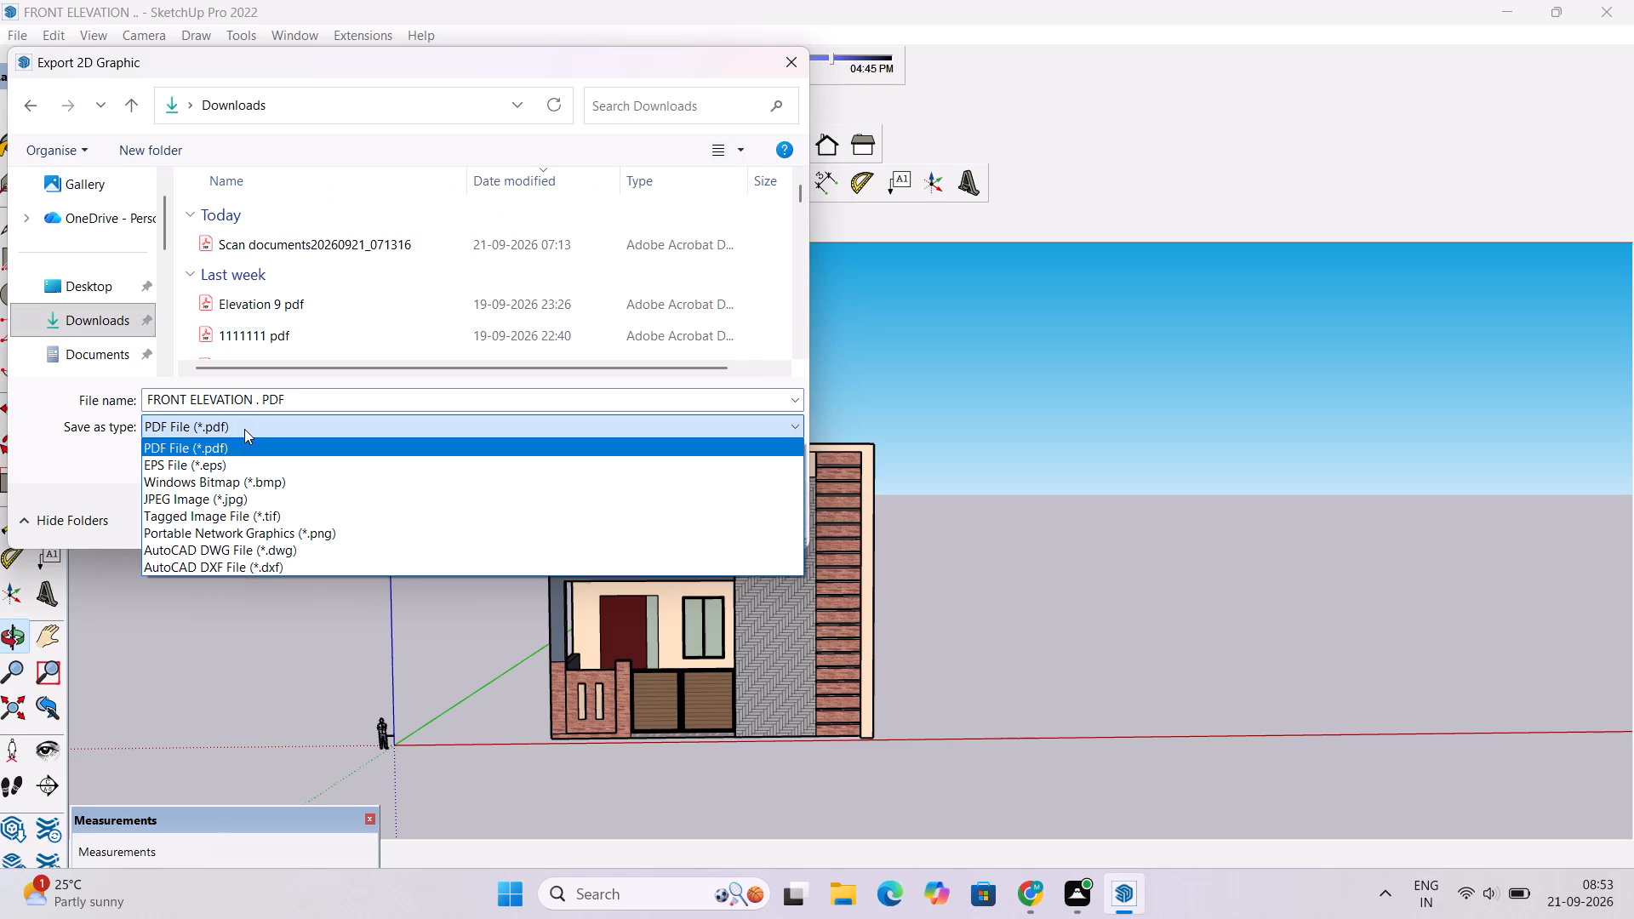
left_click(244, 429)
left_click(653, 518)
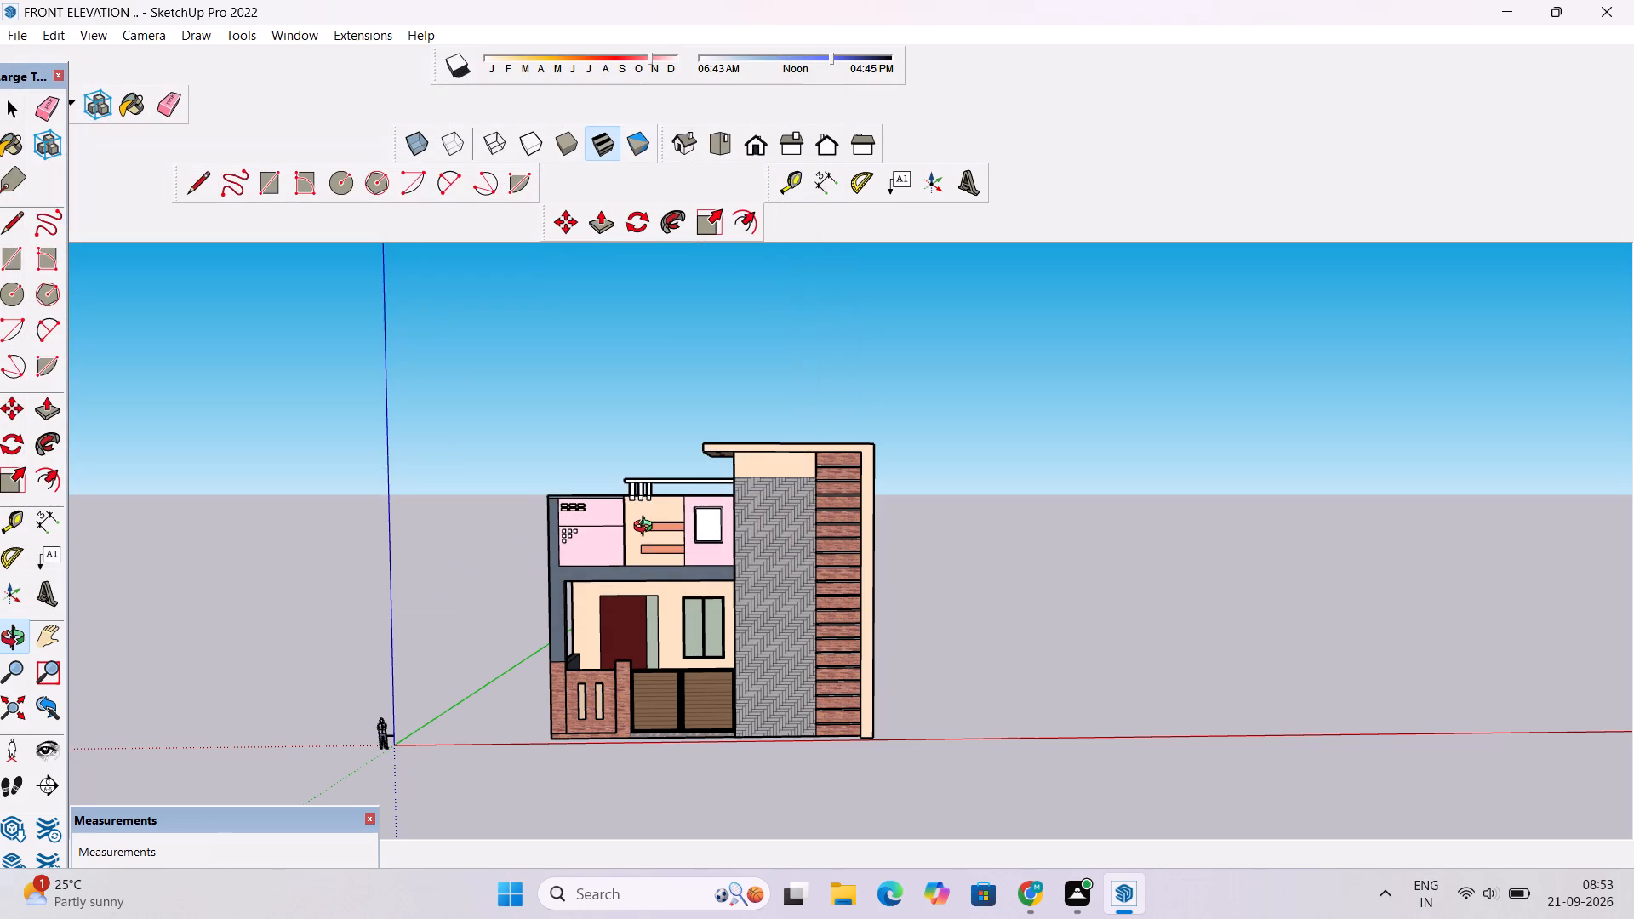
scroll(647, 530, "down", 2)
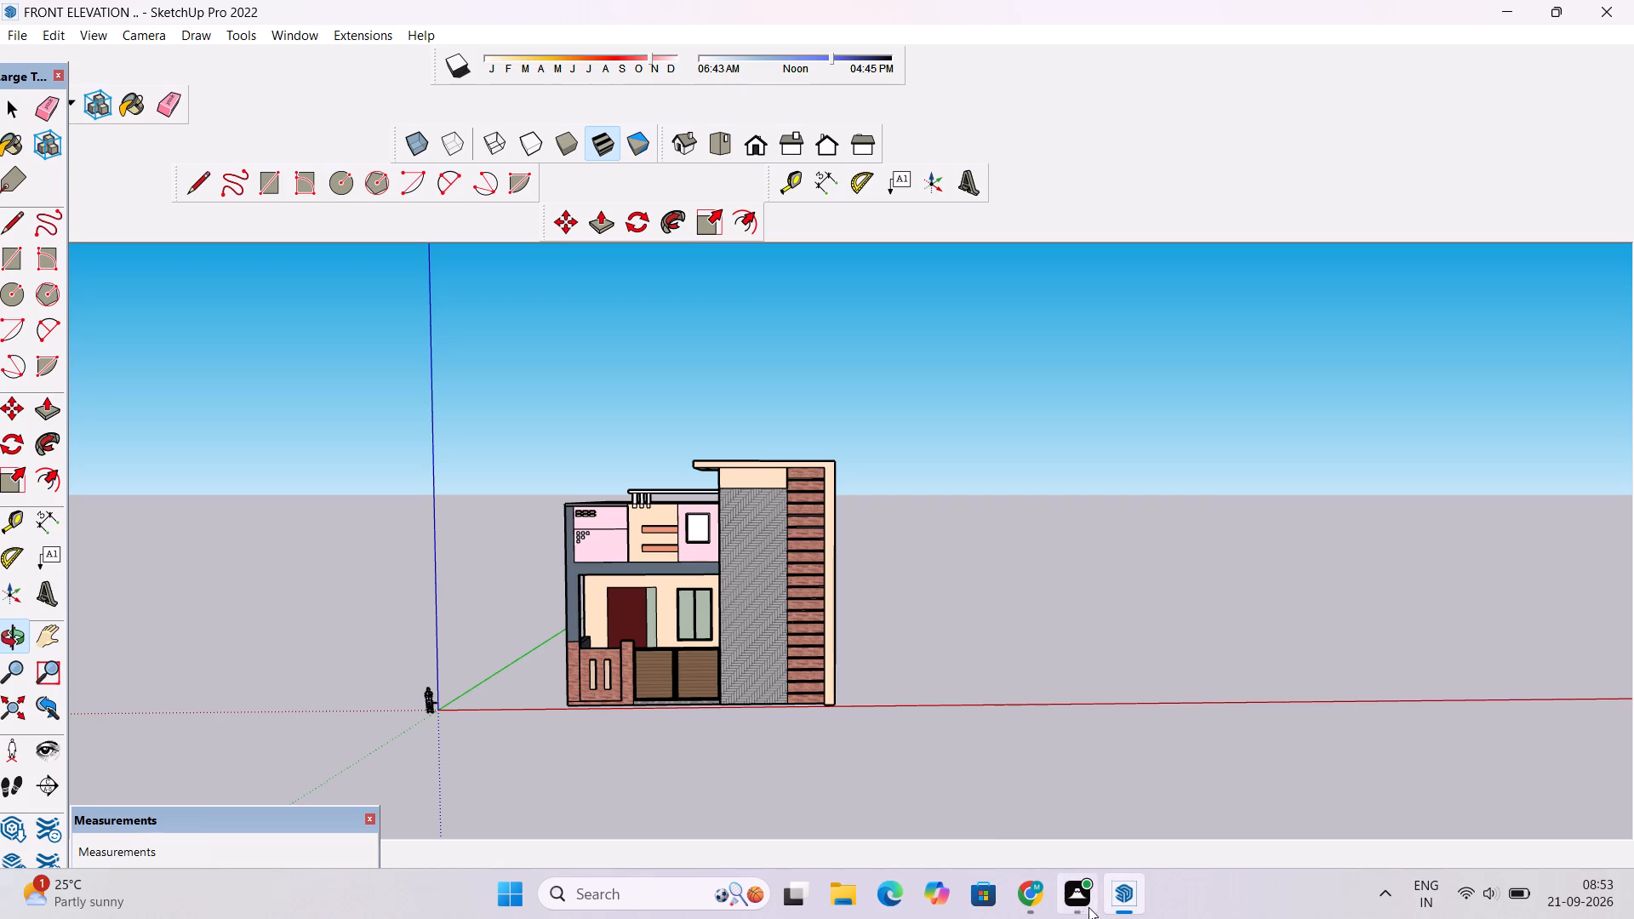